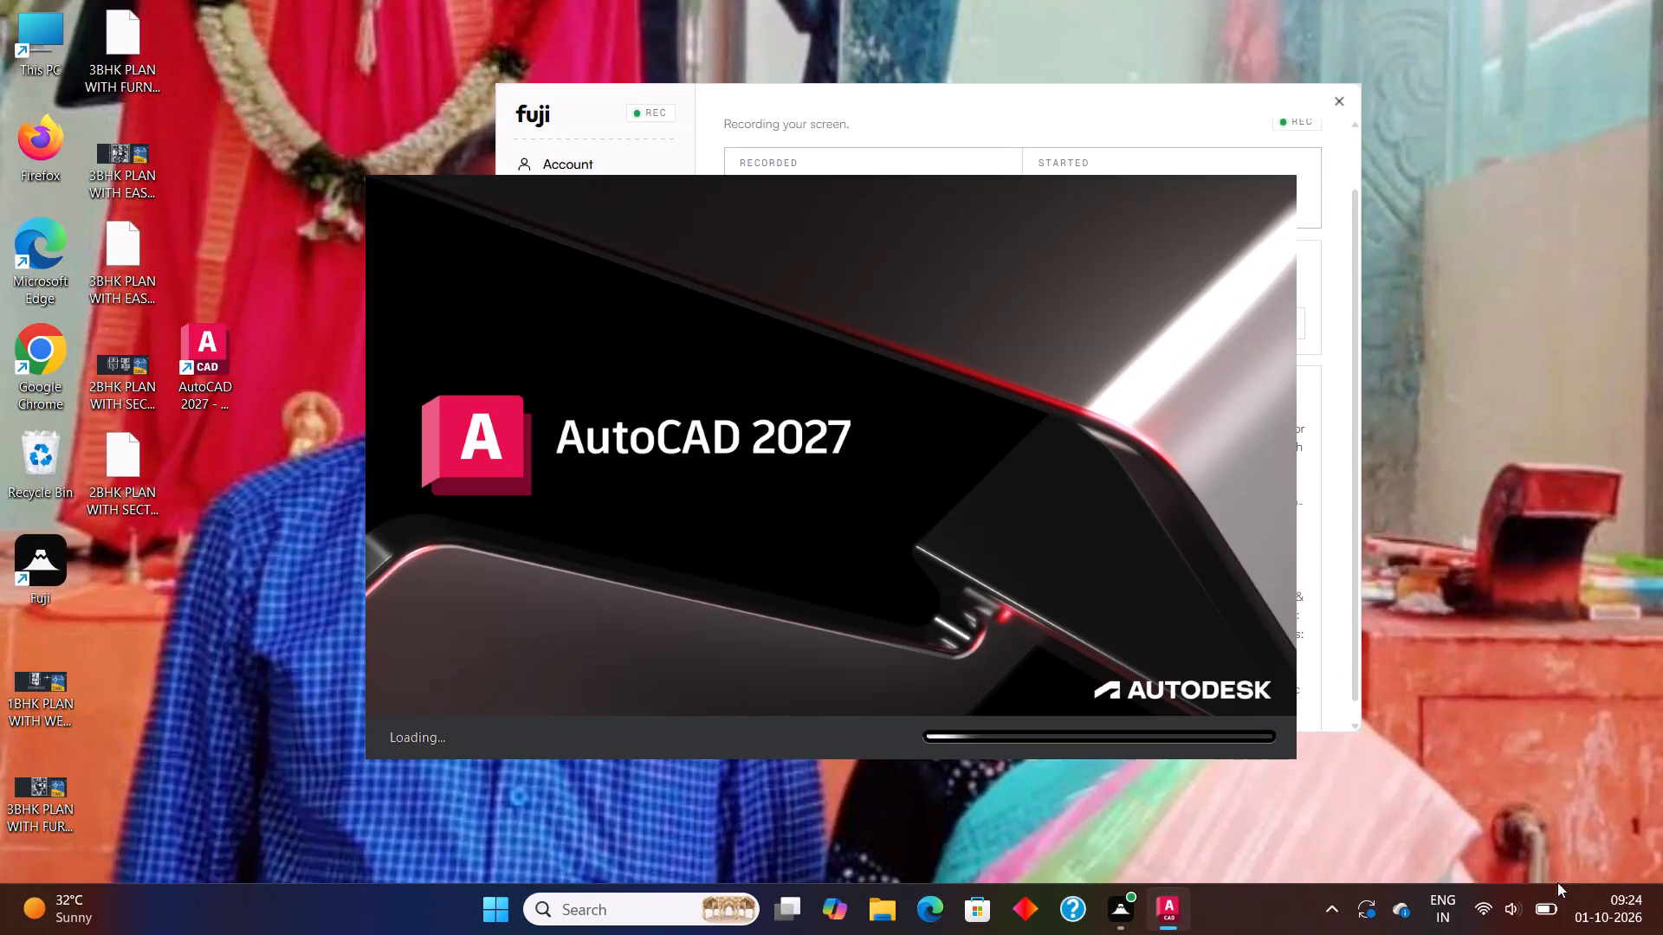
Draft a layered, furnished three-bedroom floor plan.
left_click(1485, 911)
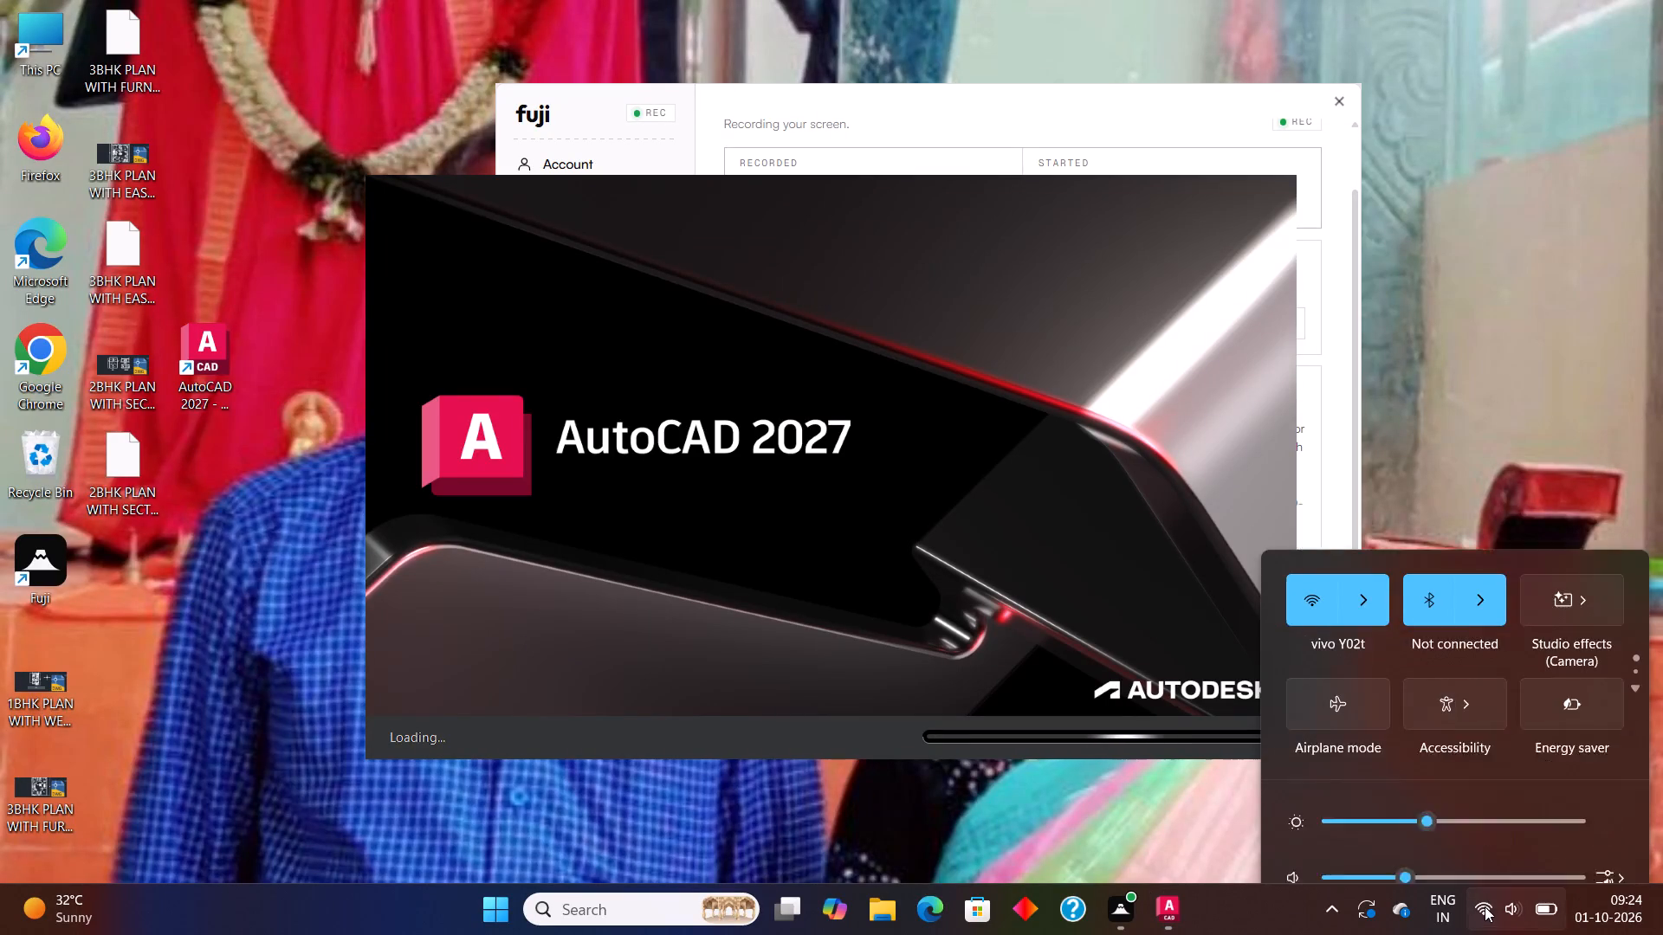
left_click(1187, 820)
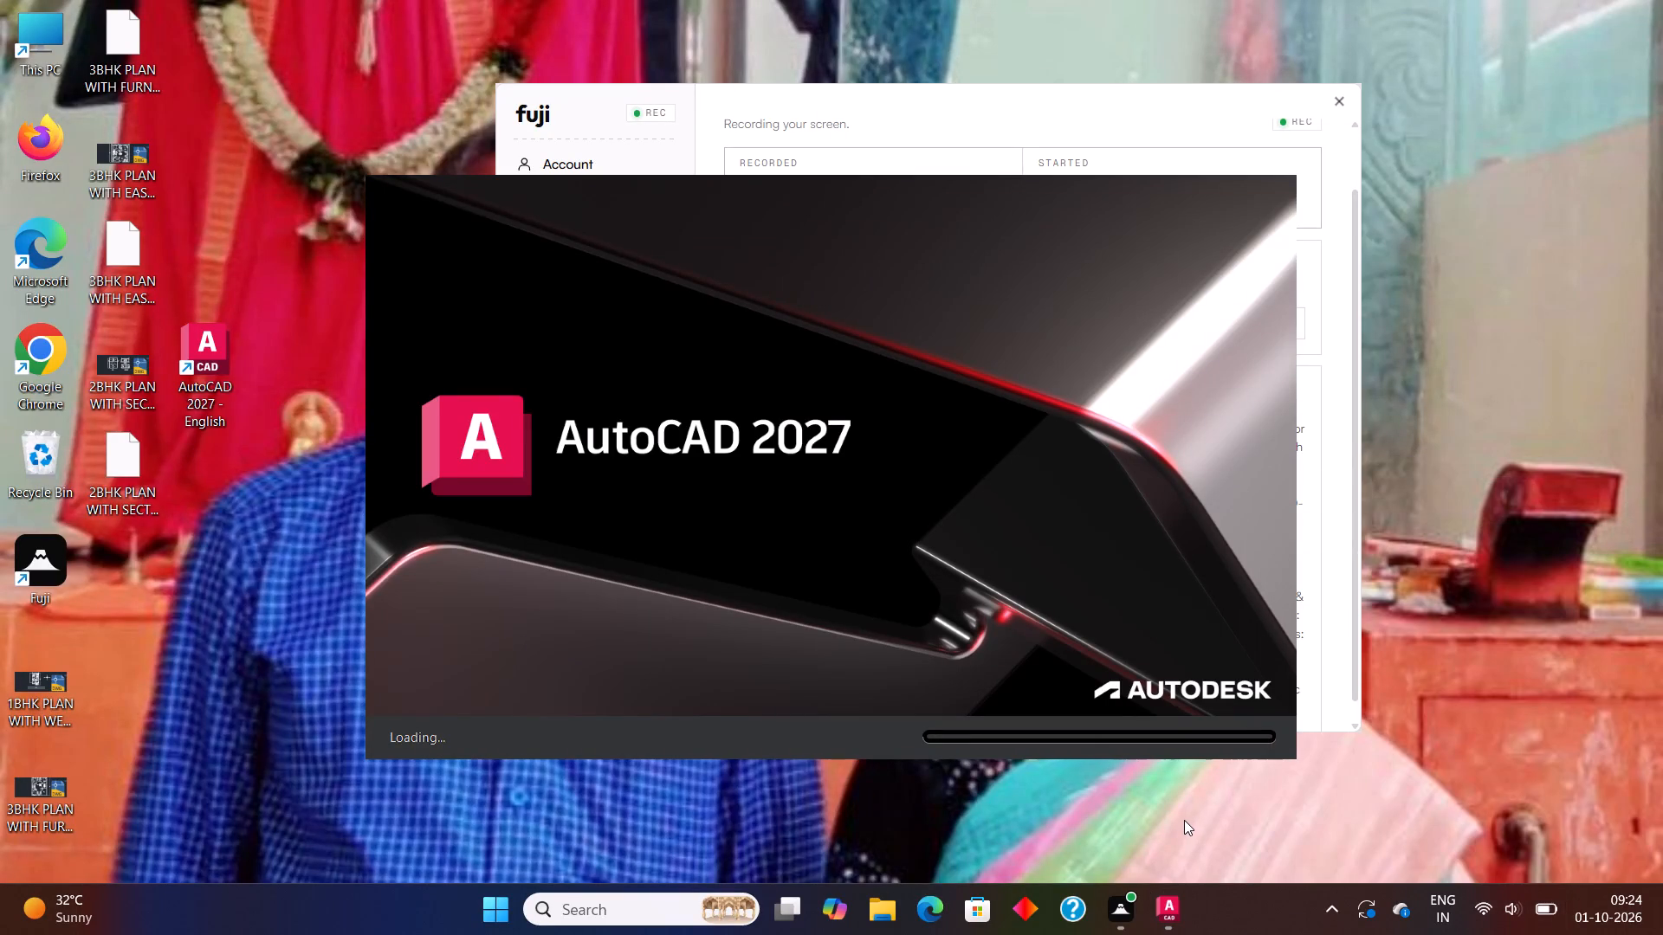
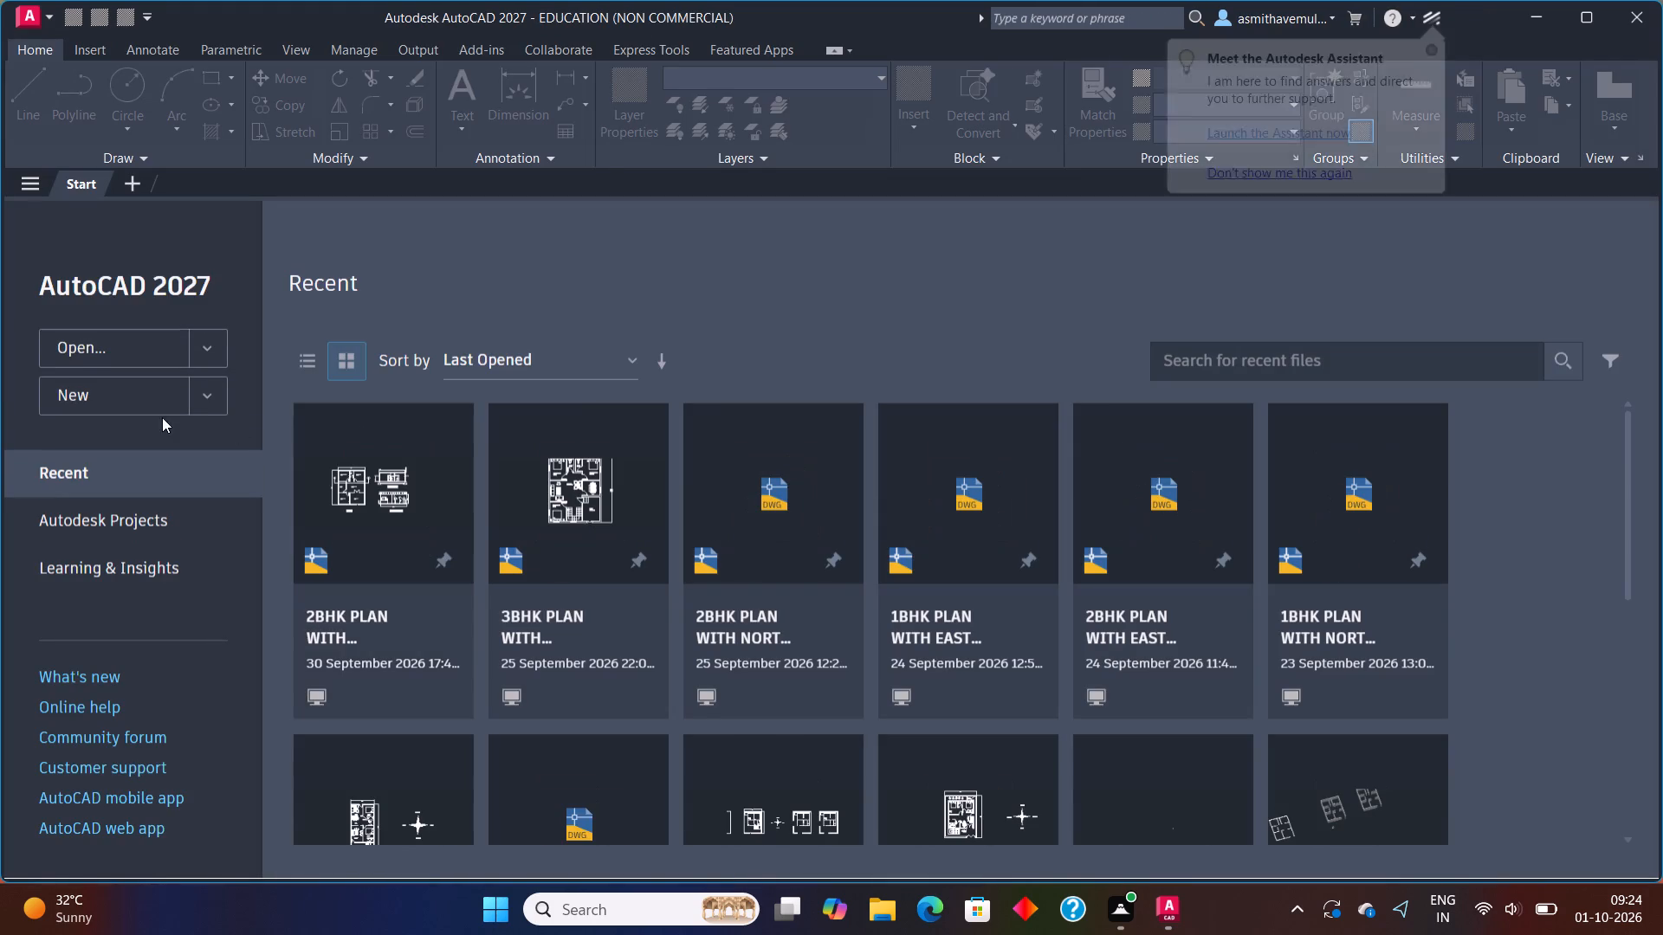
Create a new blank drawing.
left_click(140, 402)
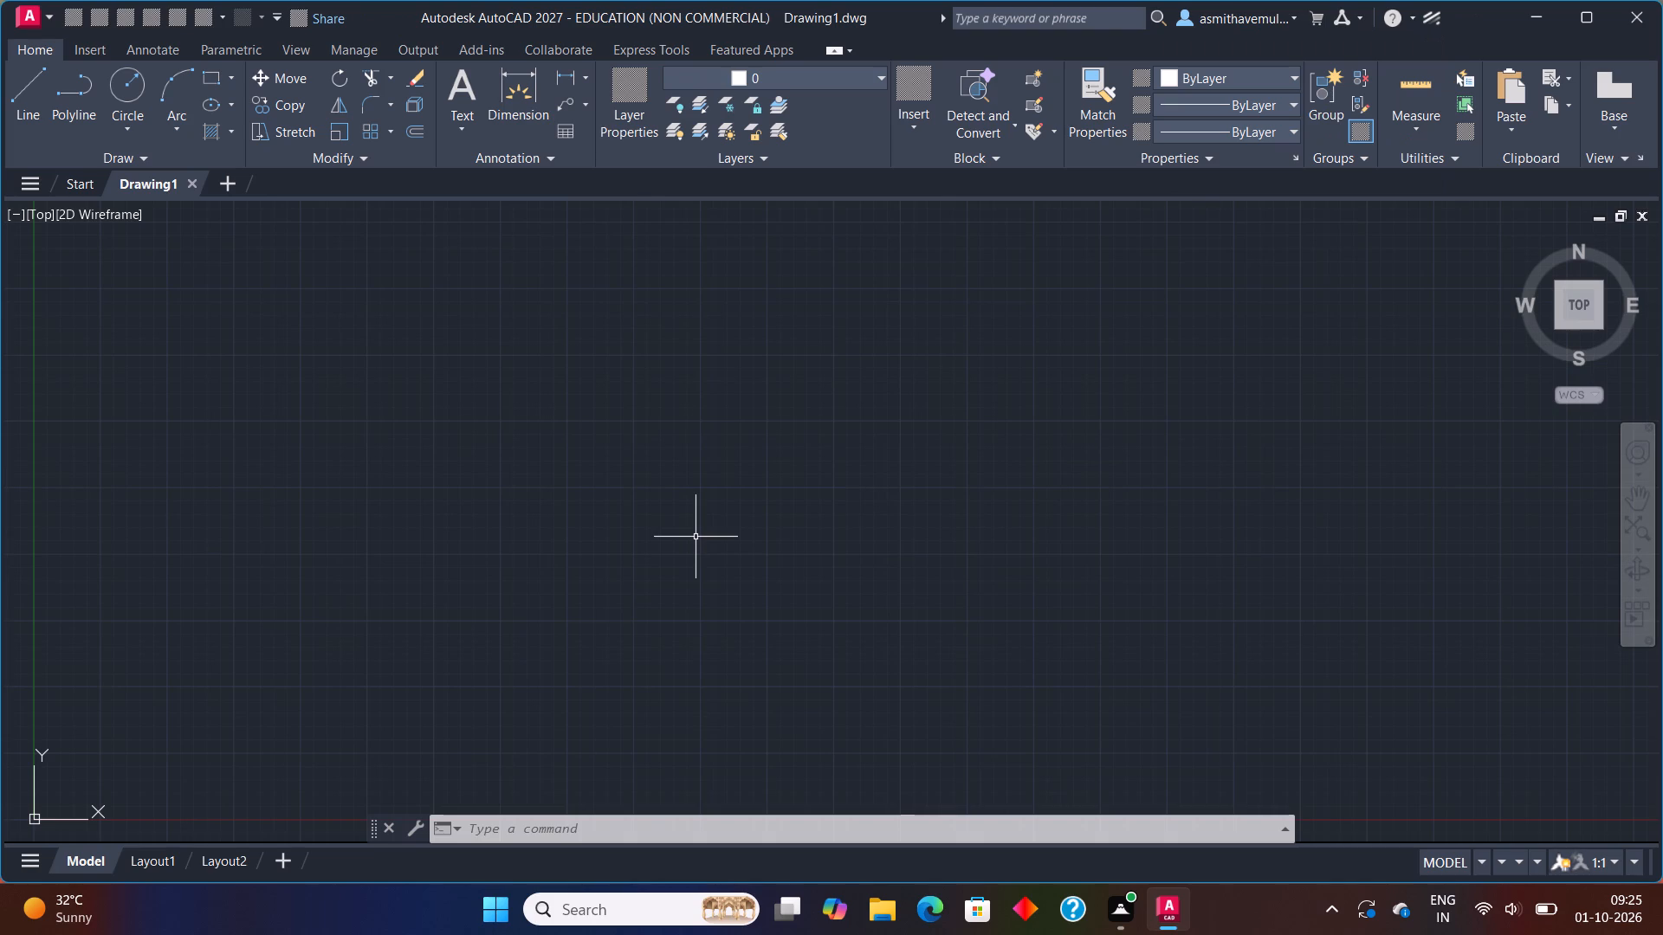
Set the drawing units to Engineering length type with 0'-0.0" precision.
type("UNITS")
key("Return")
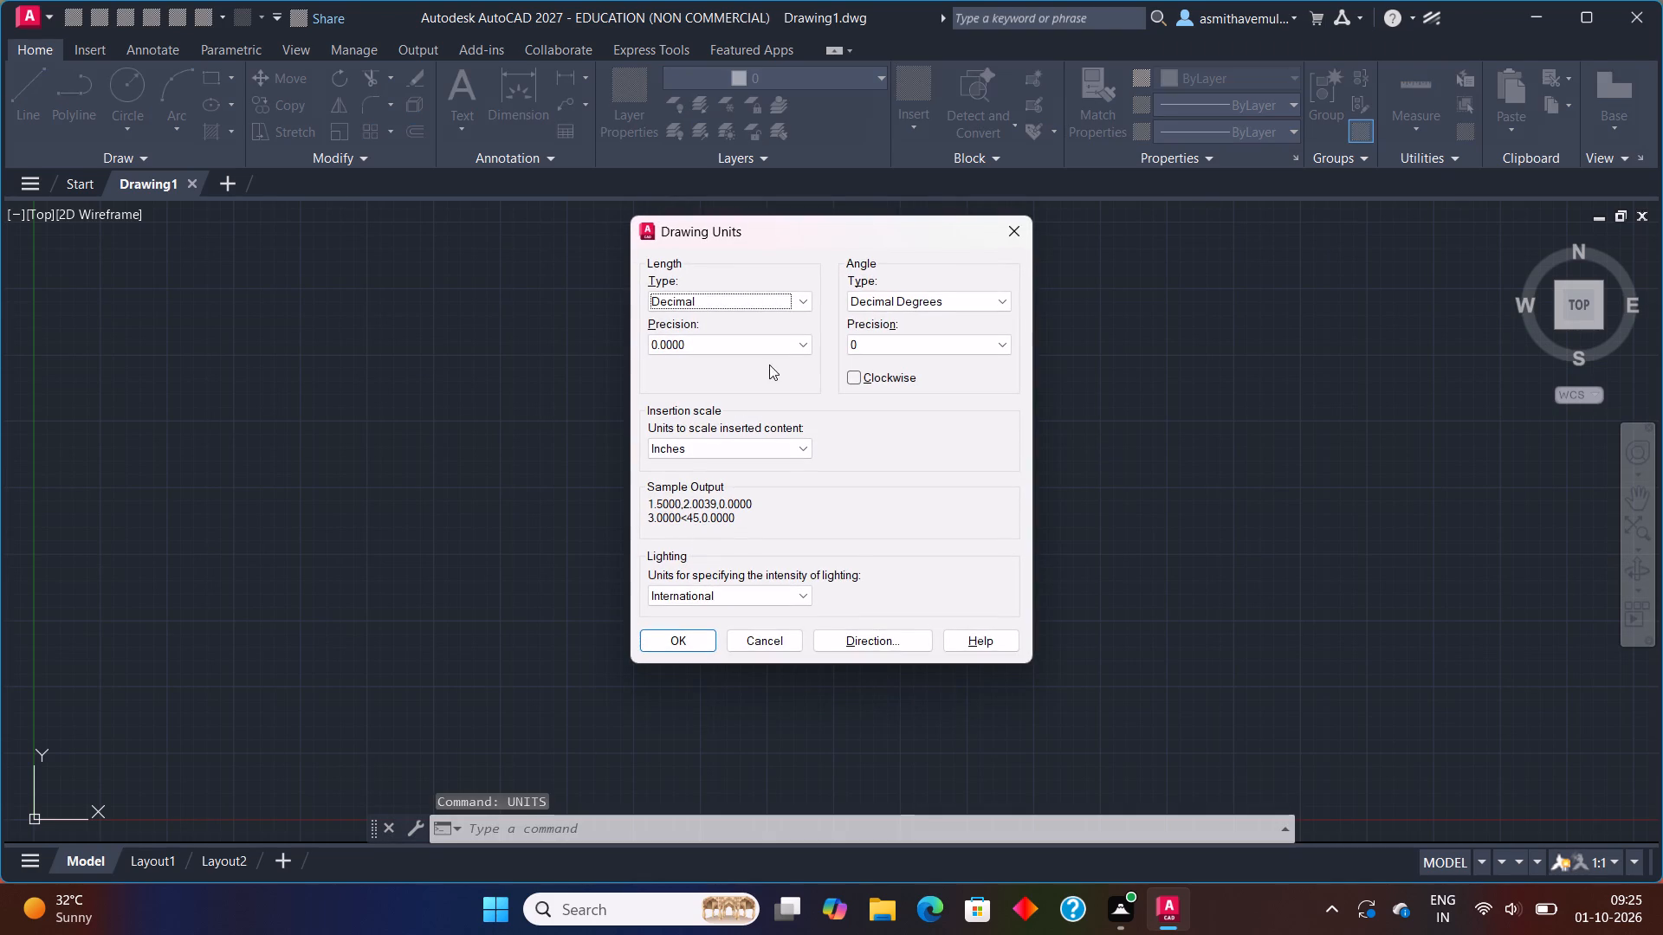
left_click(803, 297)
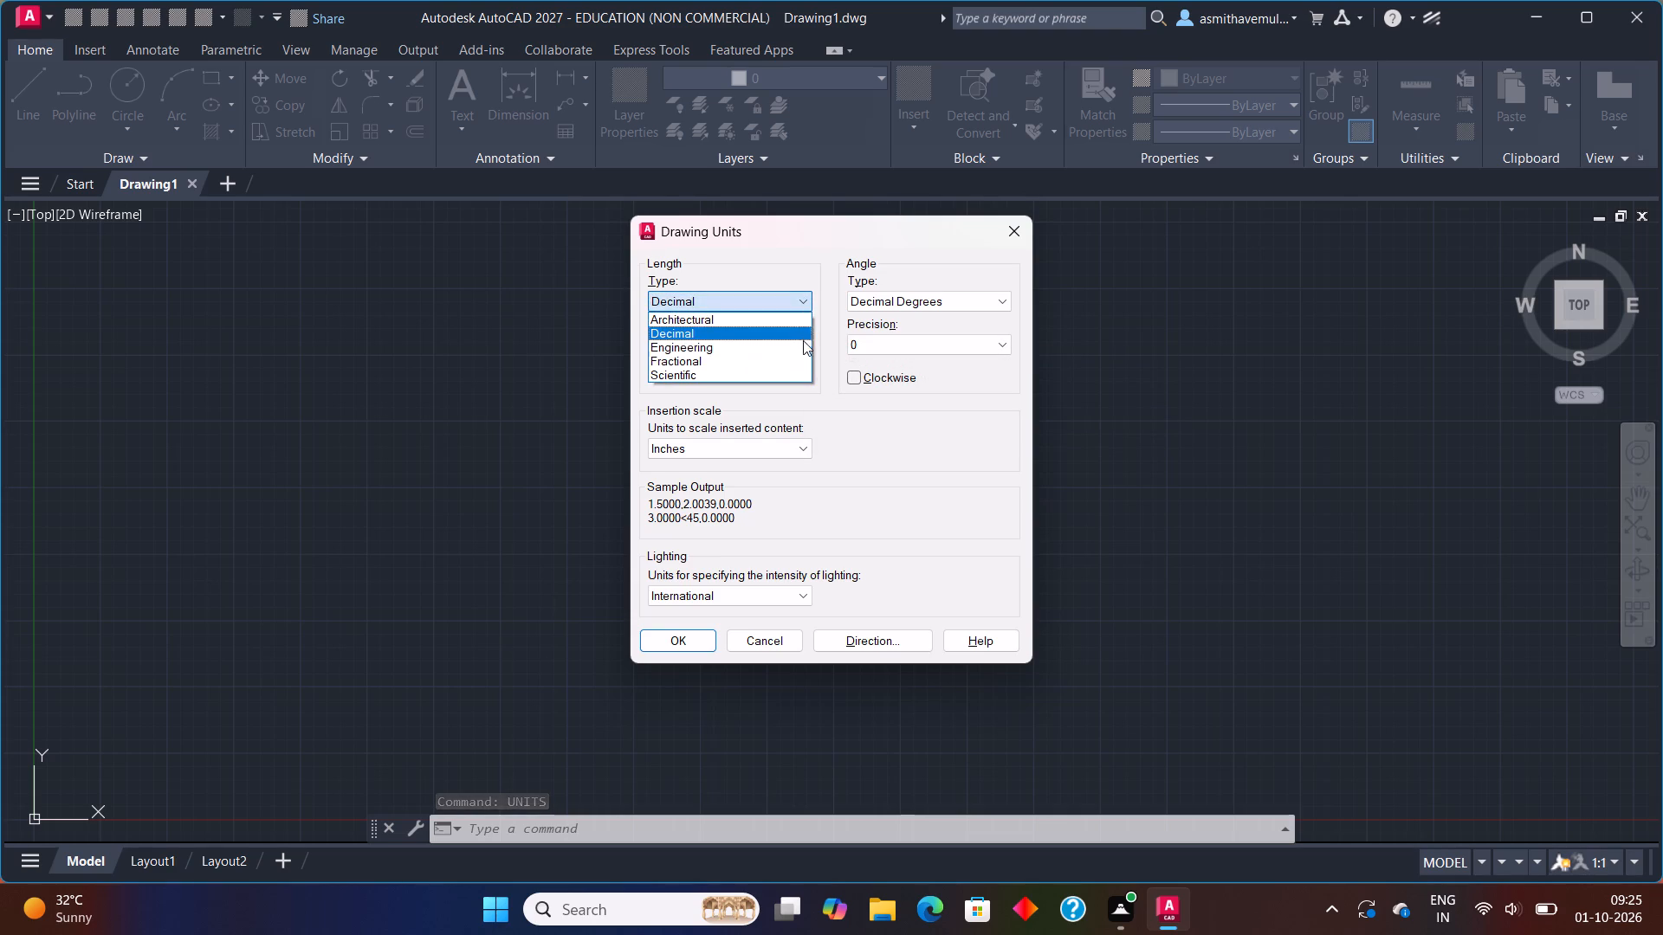
left_click(805, 351)
left_click(805, 347)
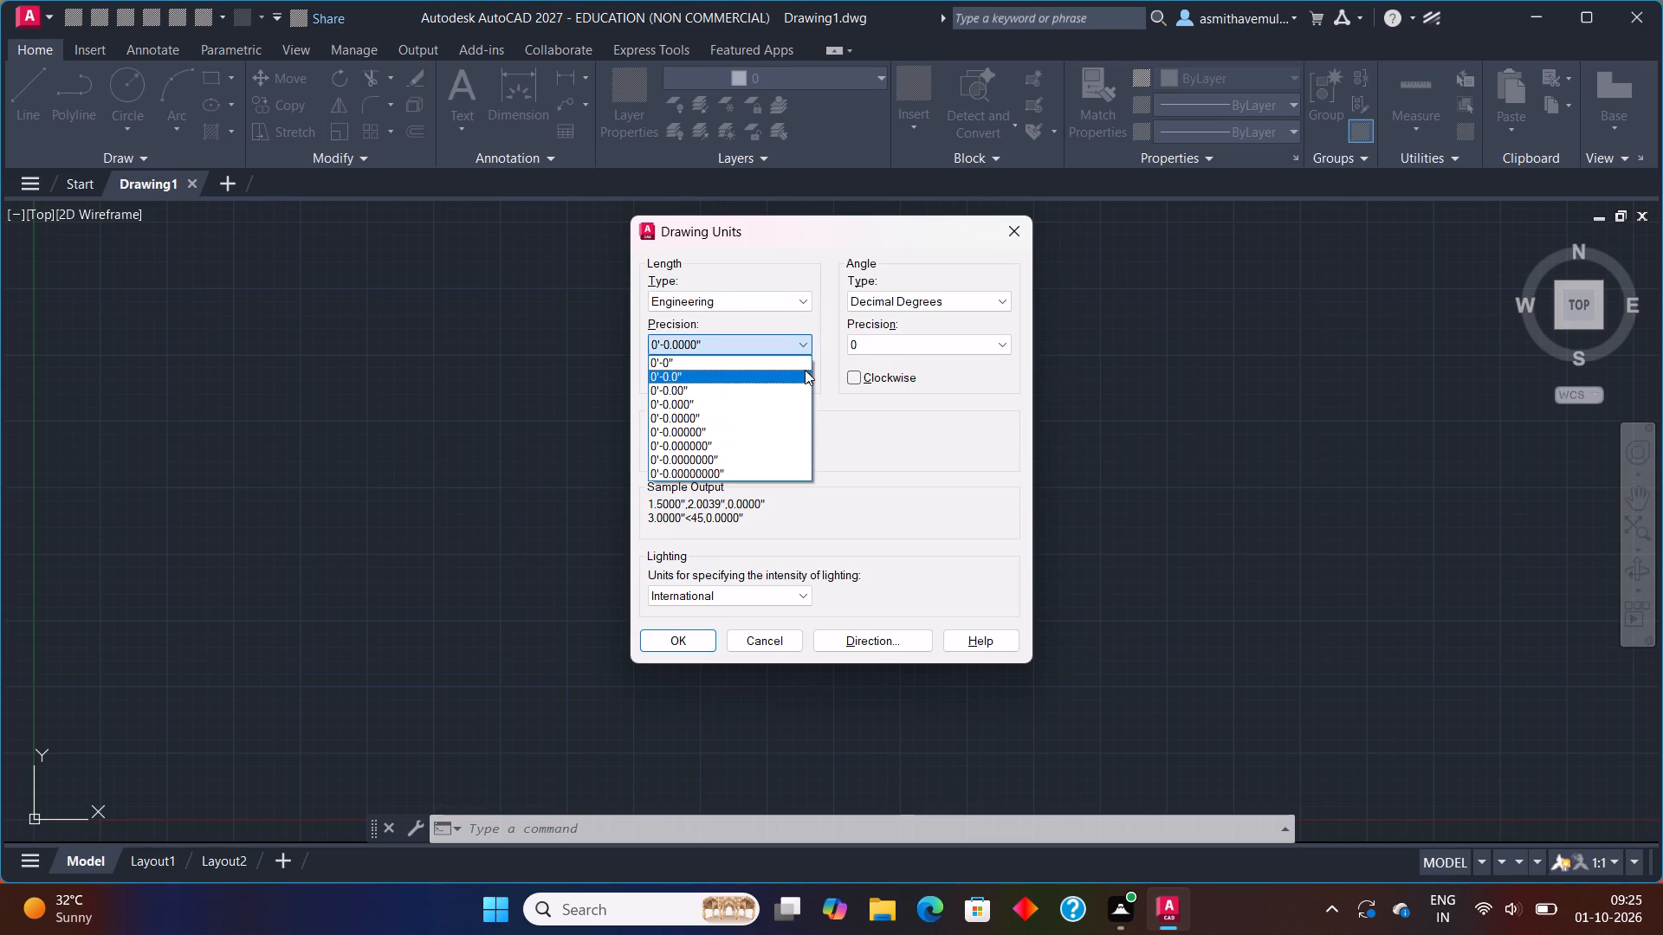
left_click(806, 373)
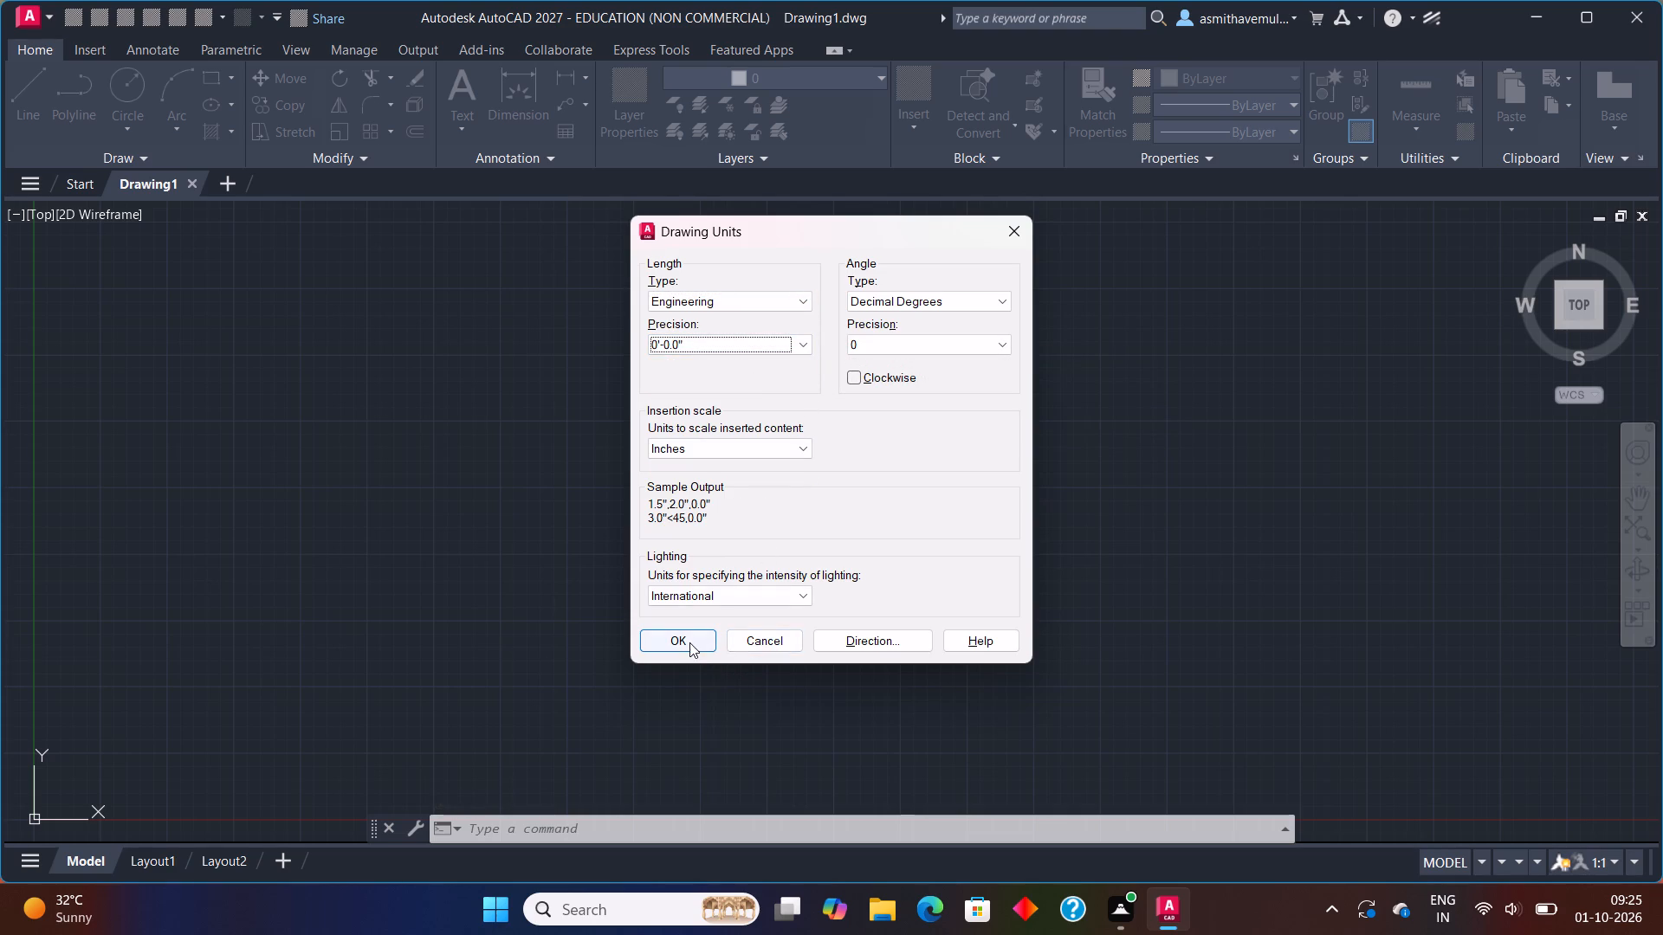
left_click(689, 642)
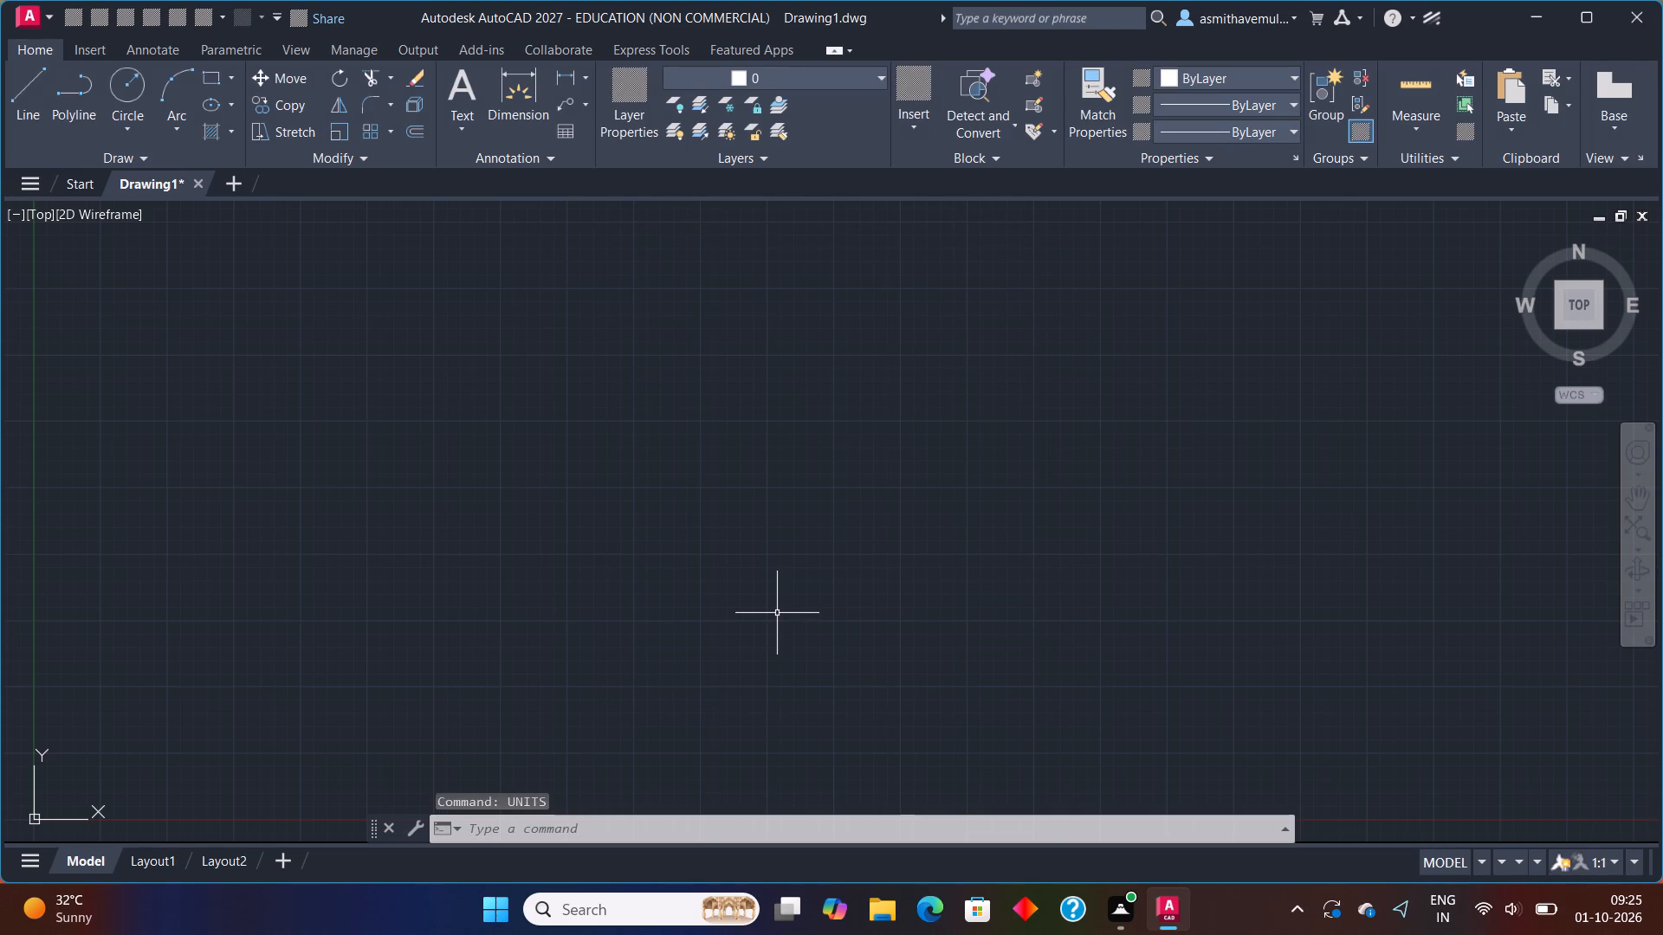
Modify the Standard dimension style's text to a height of 1' and align it with the dimension line.
key("d")
key("Return")
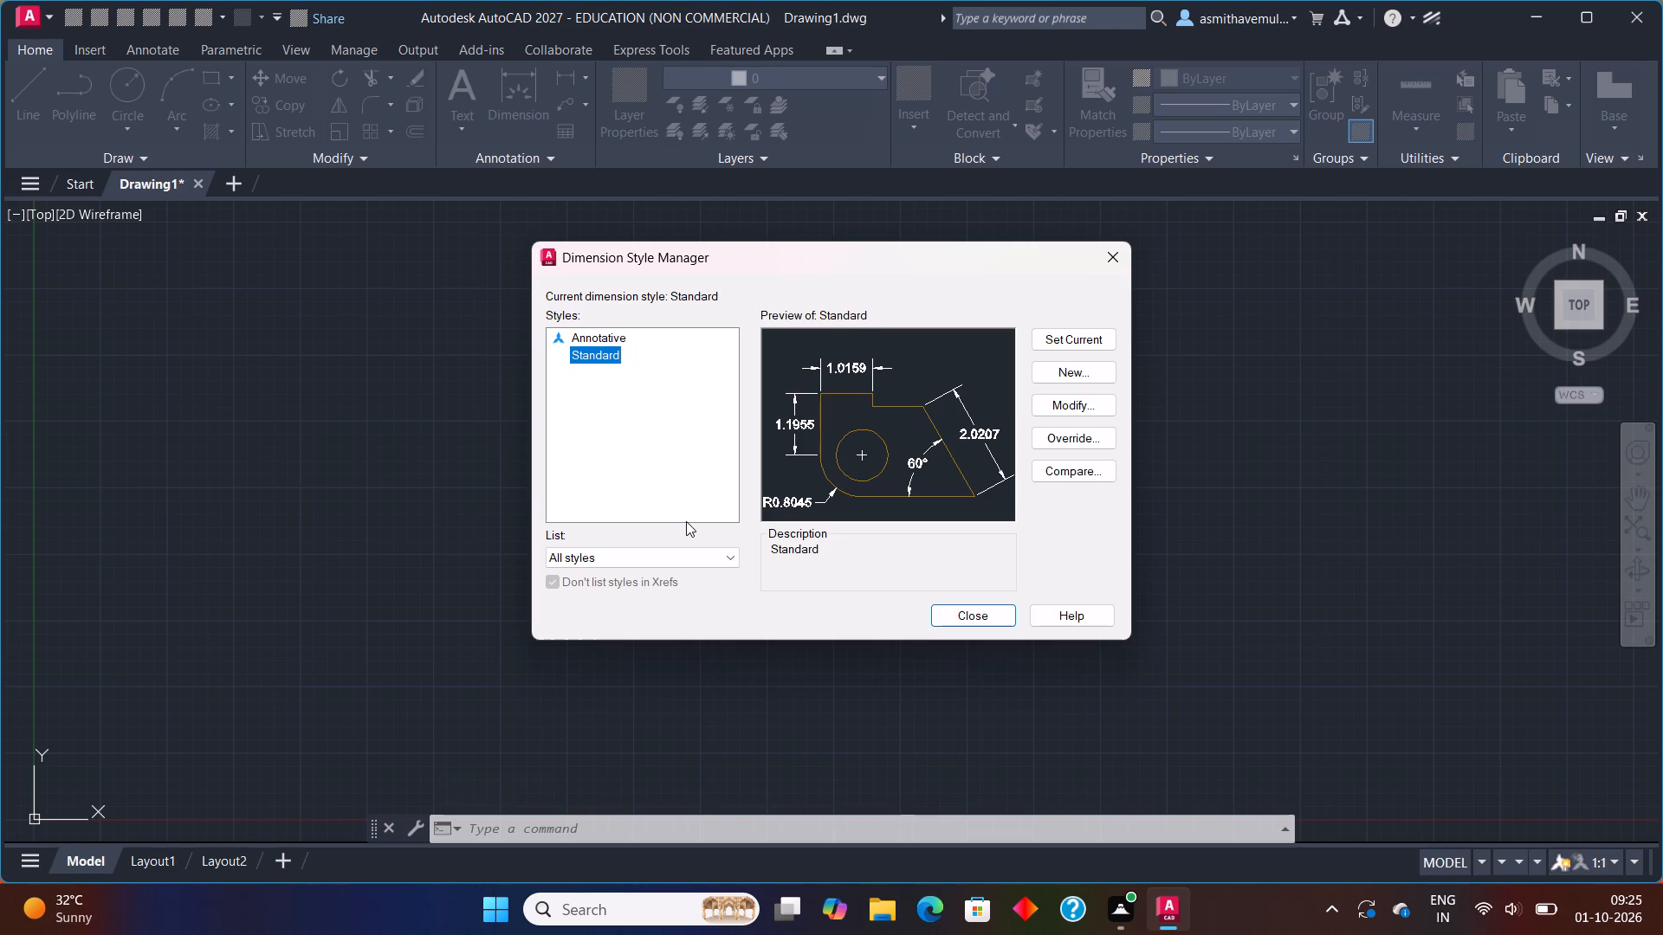
left_click(1054, 403)
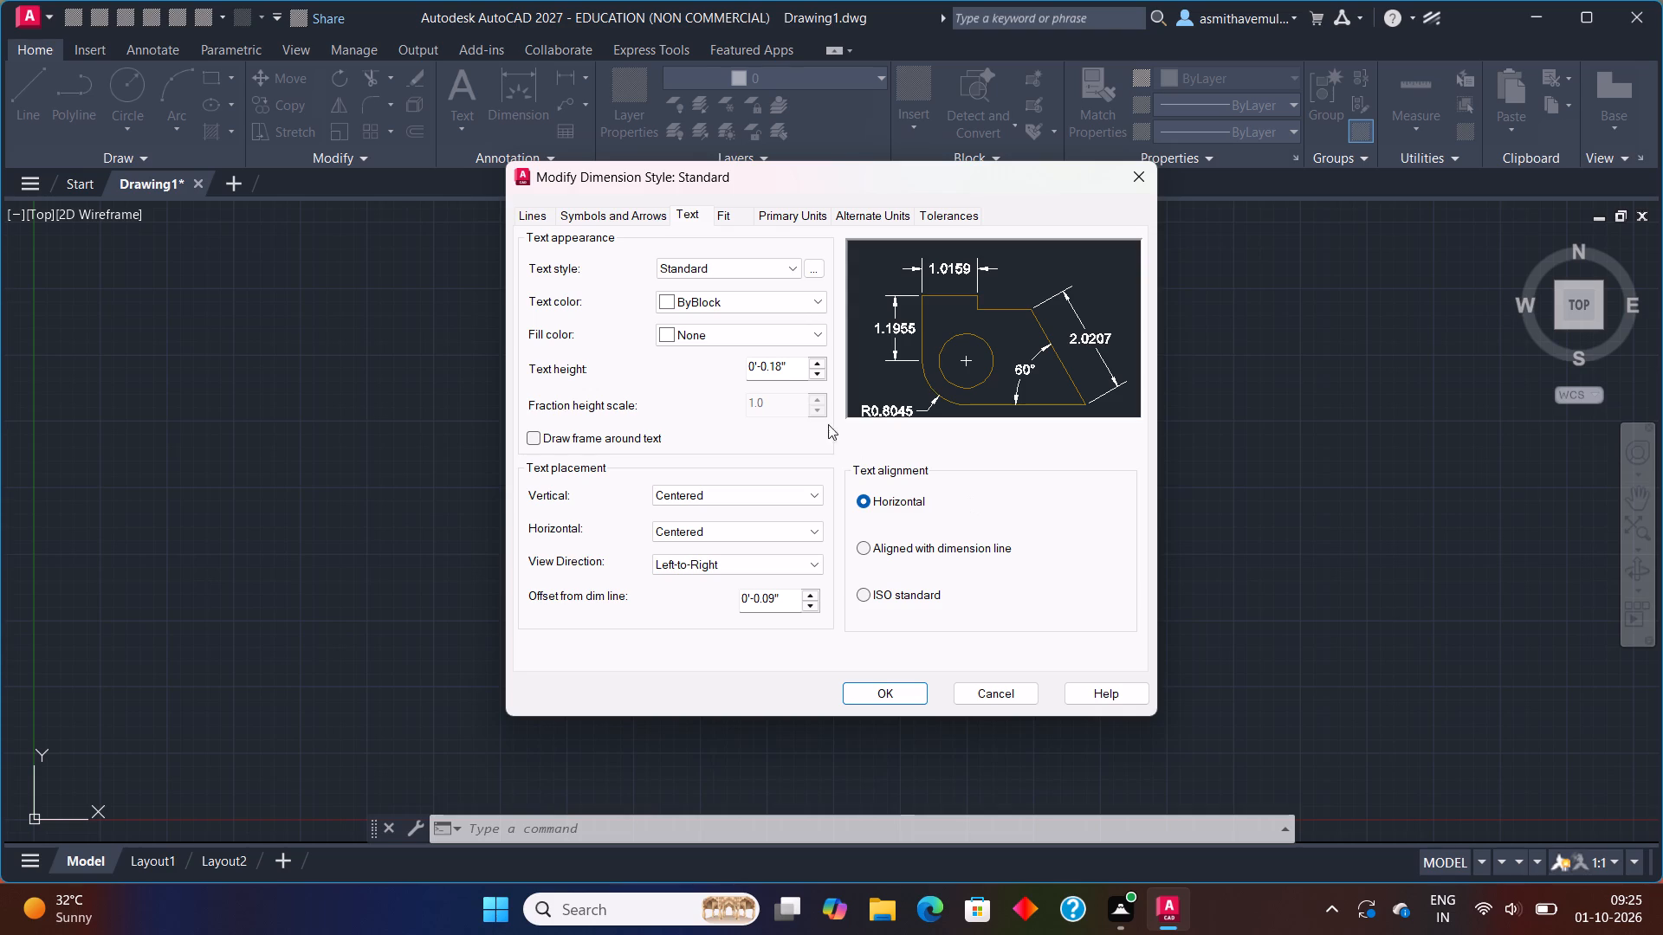
left_click(784, 371)
key("BackSpace")
key("BackSpace")
key("BackSpace")
key("BackSpace")
key("BackSpace")
key("BackSpace")
key("BackSpace")
key("BackSpace")
key("BackSpace")
key("BackSpace")
key("BackSpace")
key("BackSpace")
key("BackSpace")
key("BackSpace")
key("BackSpace")
key("BackSpace")
key("BackSpace")
type("1'")
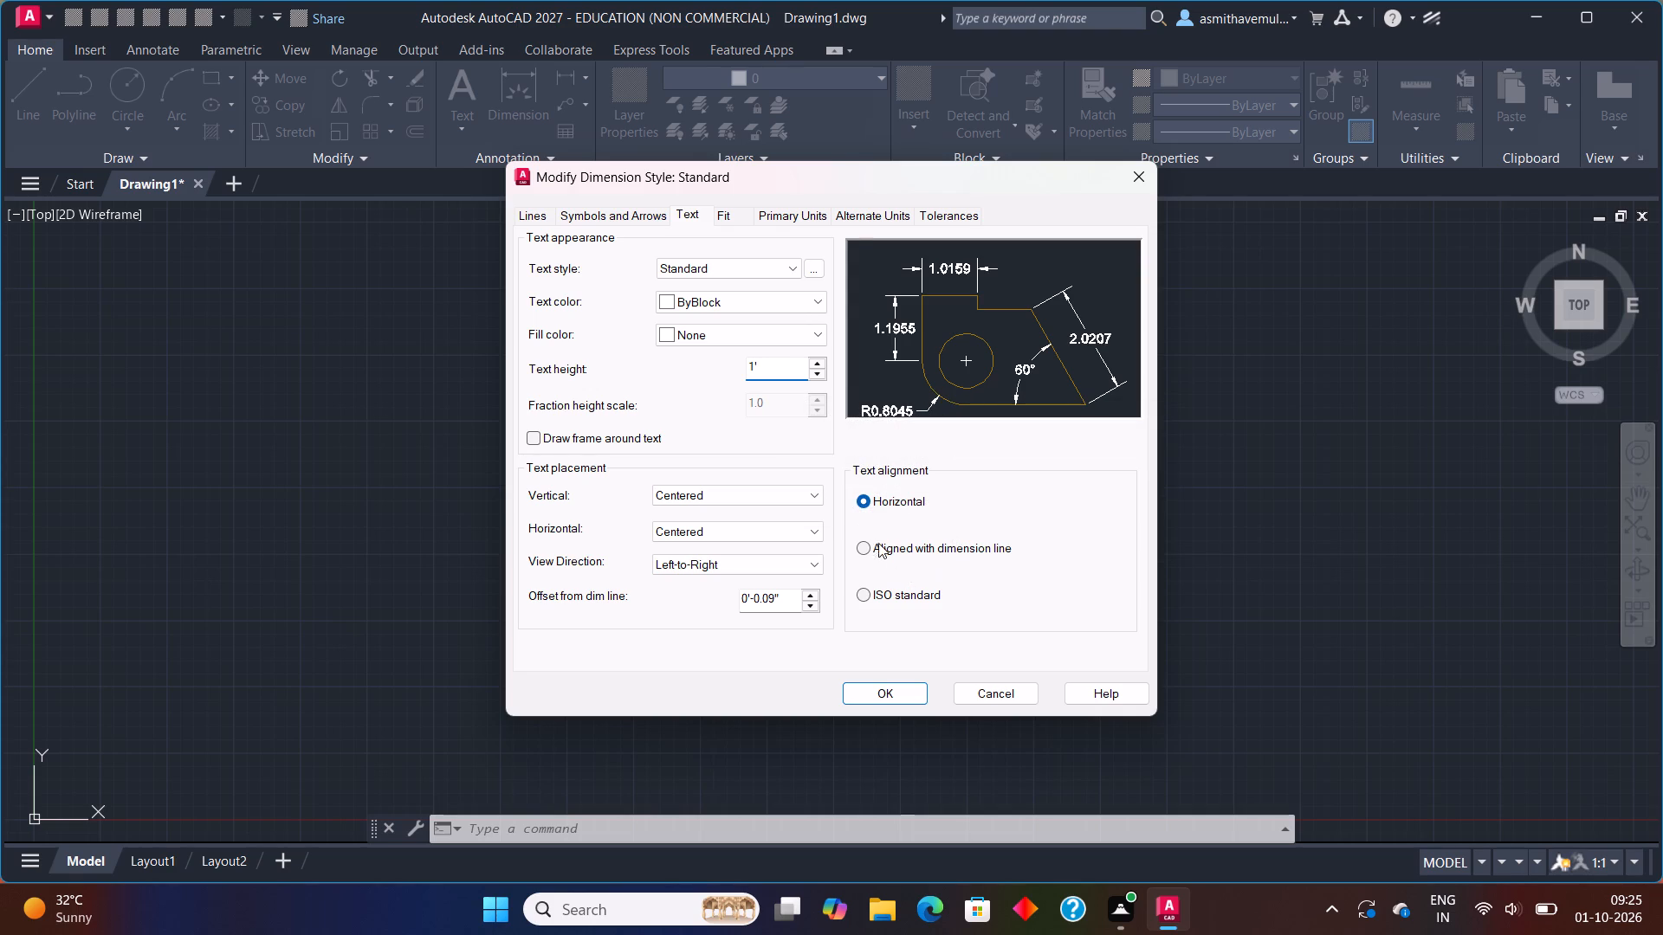
left_click(866, 543)
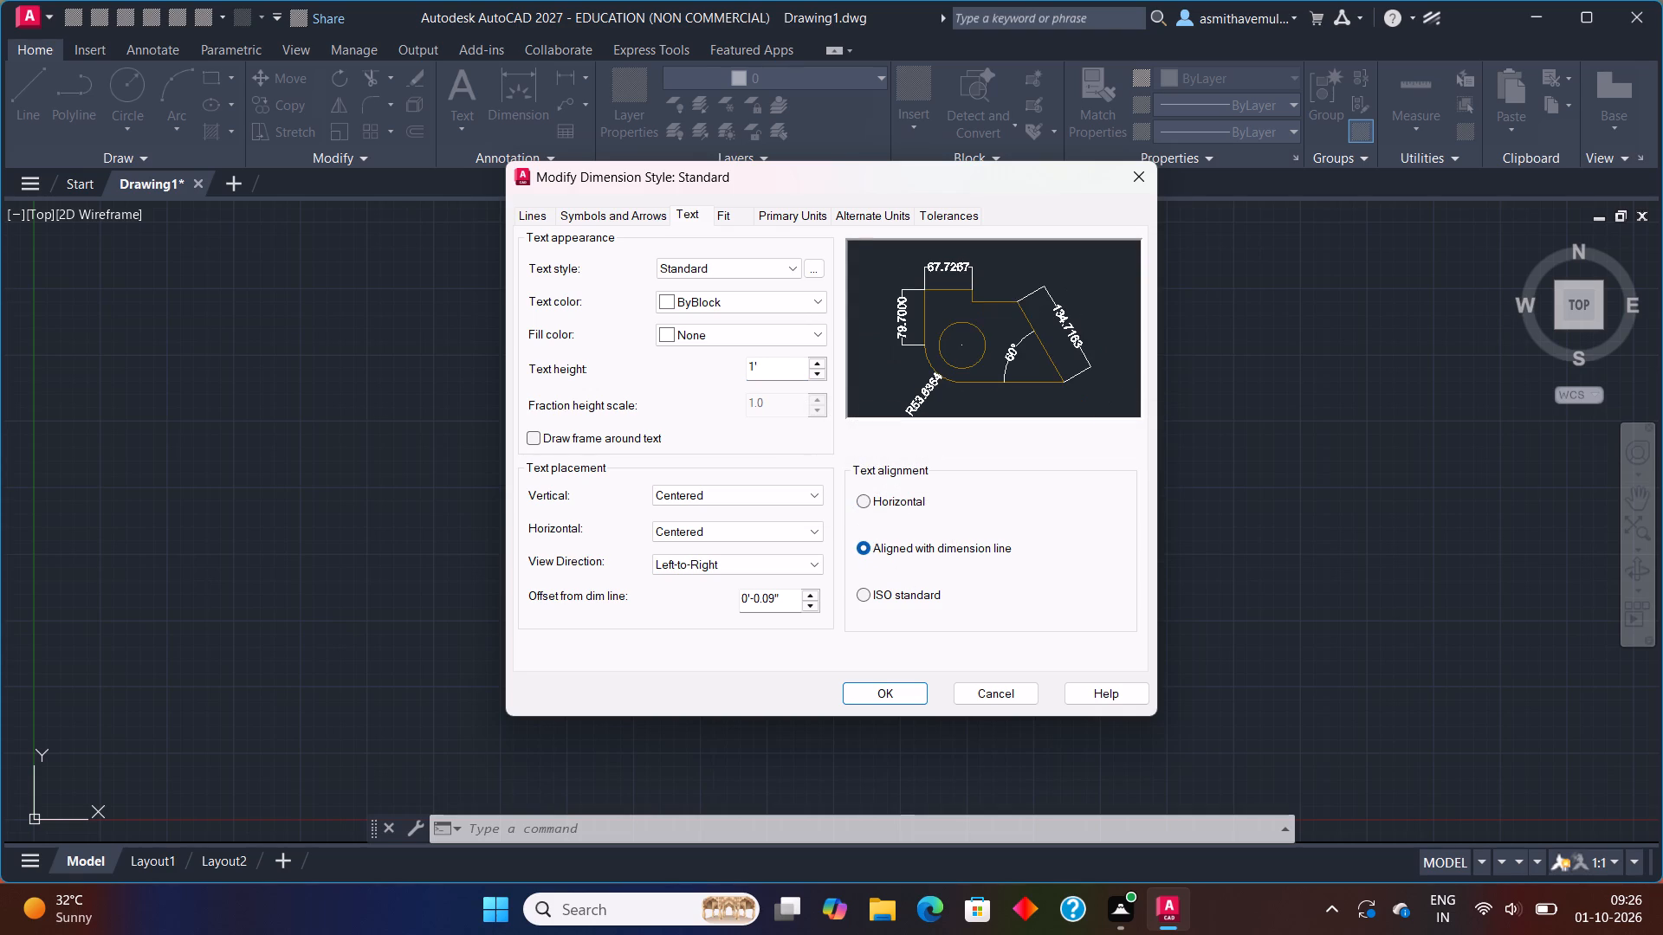
Set the Standard dimension style's primary units to Engineering with 0'-0.0" precision and make the style current.
left_click(712, 218)
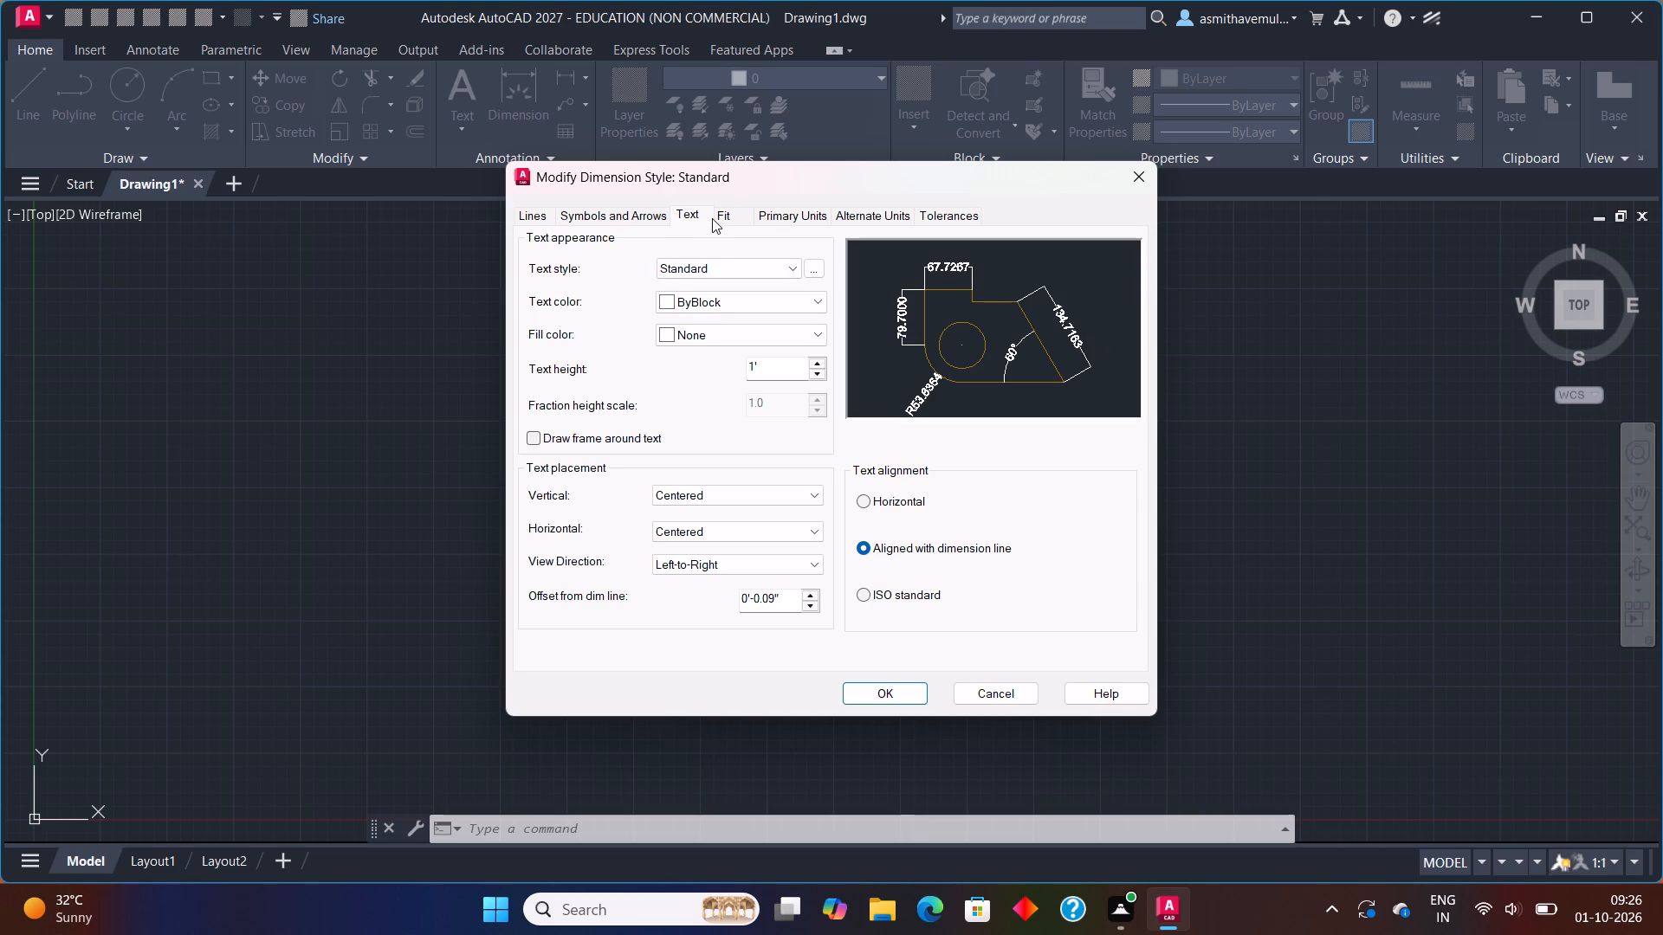
left_click(728, 215)
left_click(770, 211)
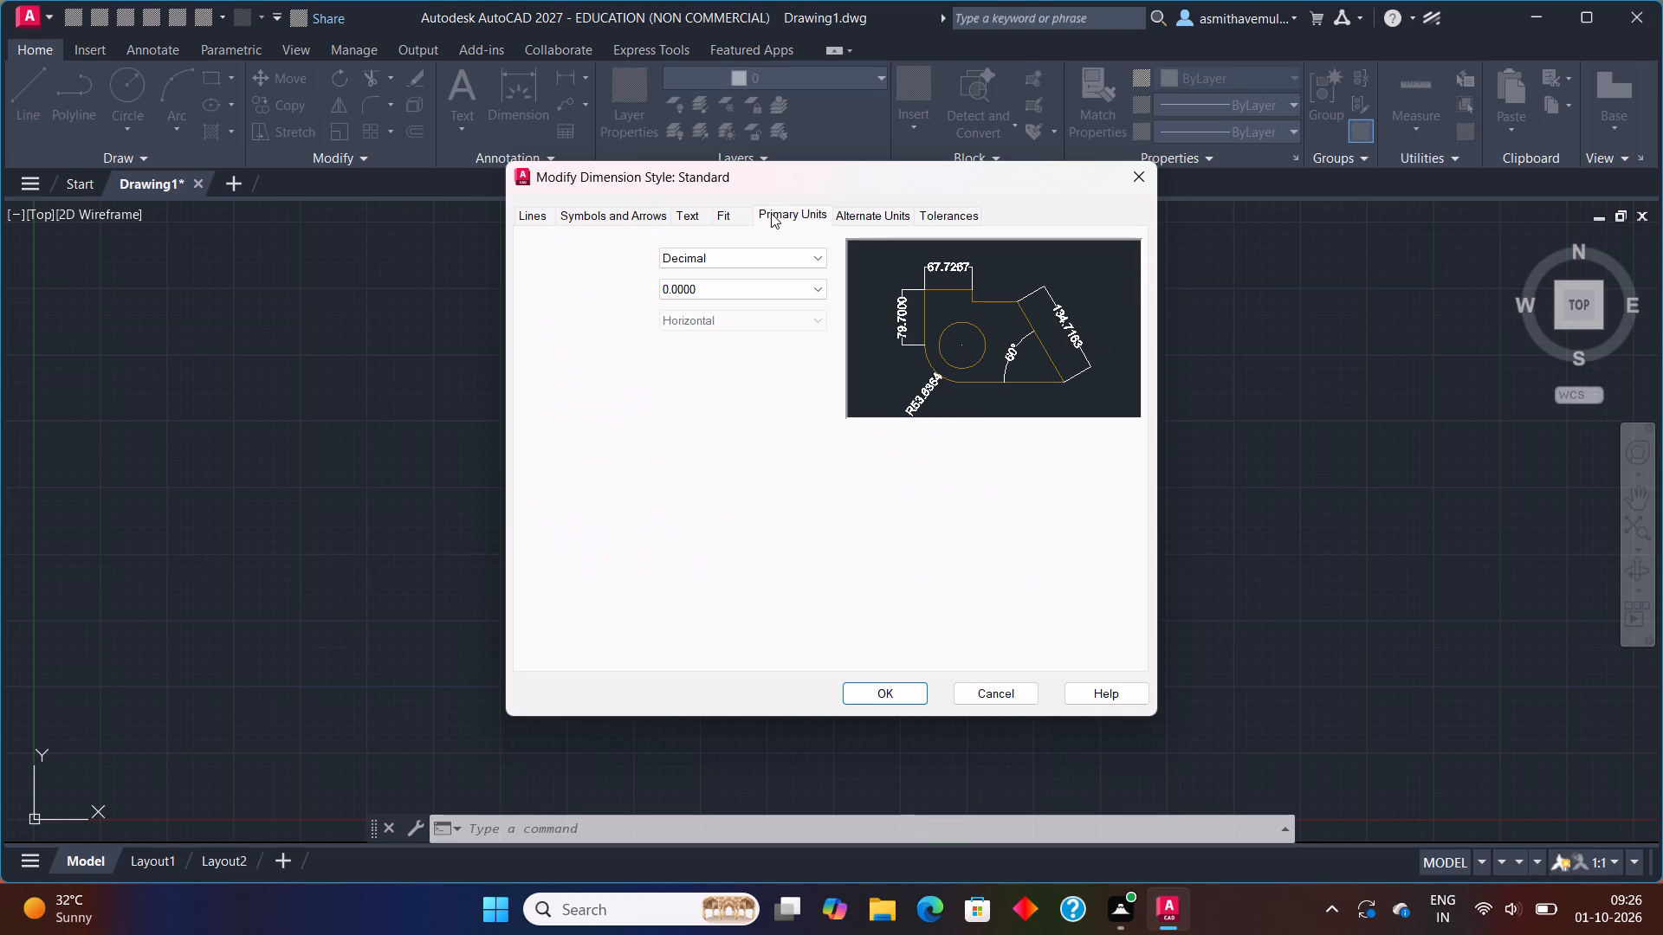
left_click(740, 264)
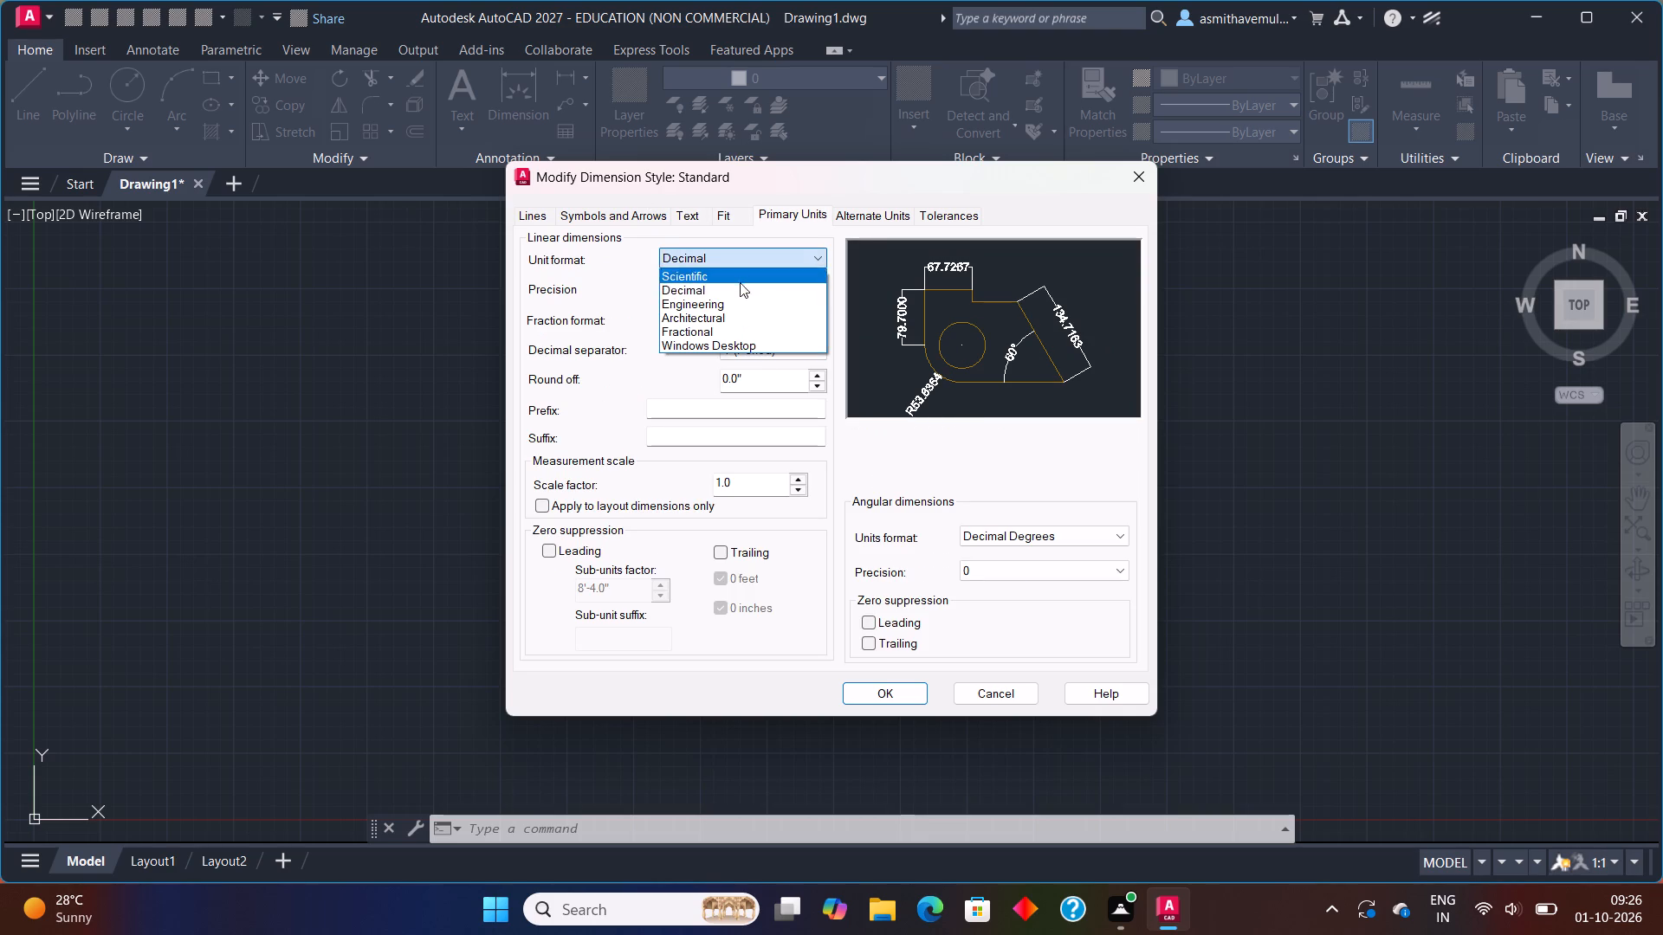
left_click(741, 304)
left_click(748, 291)
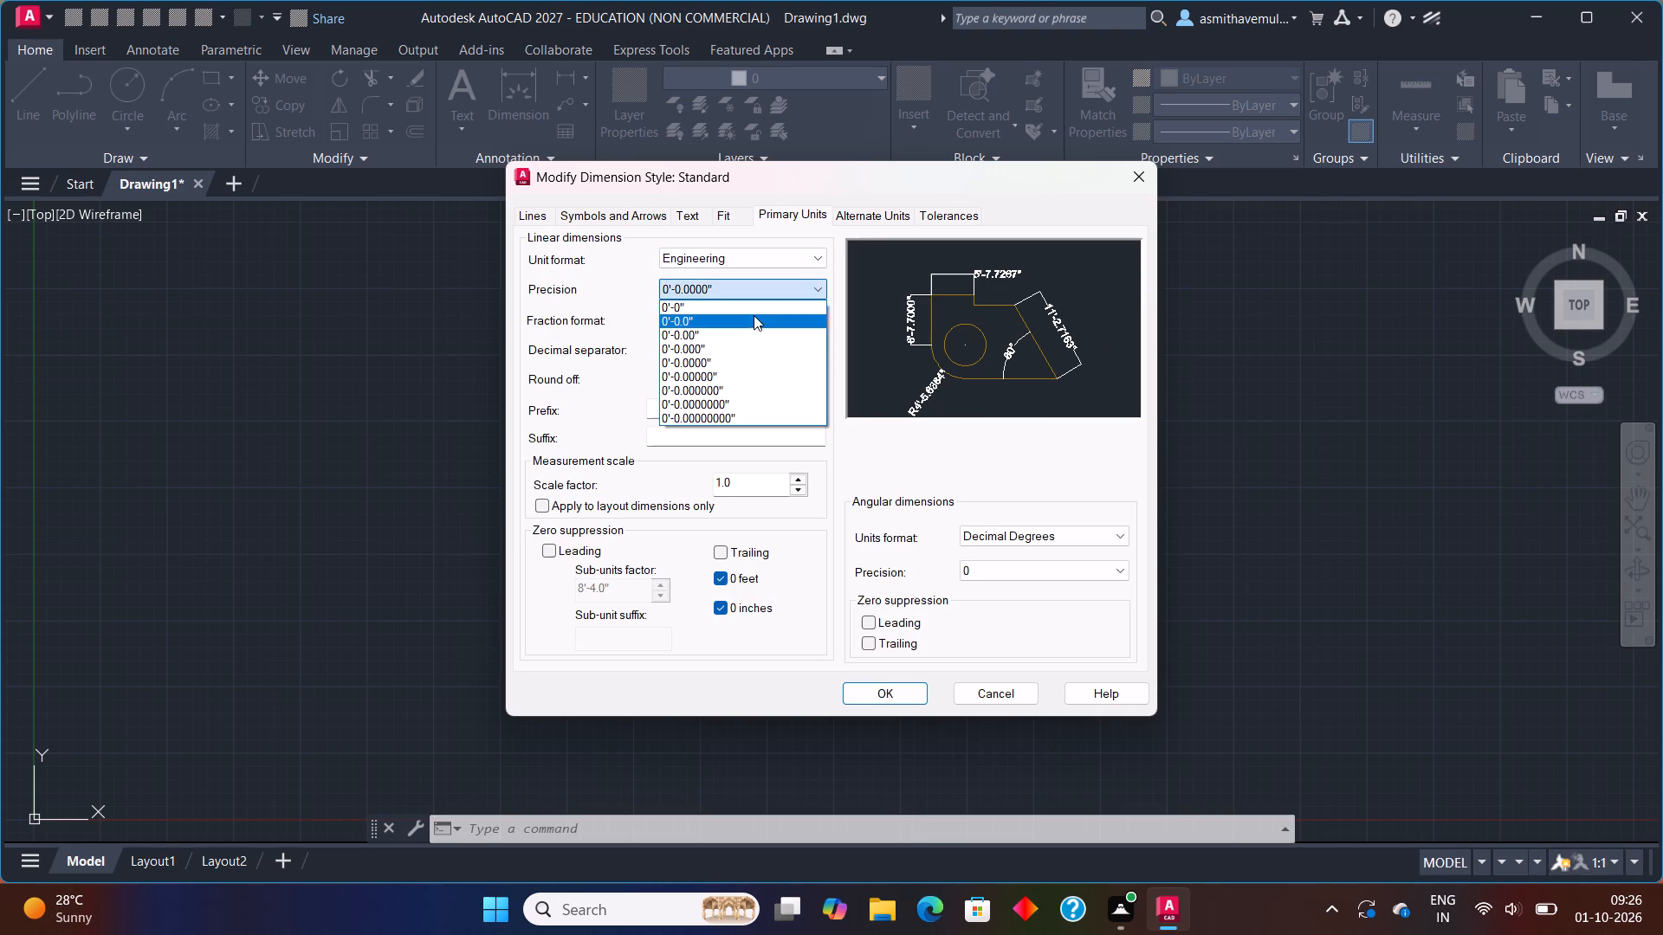
left_click(754, 319)
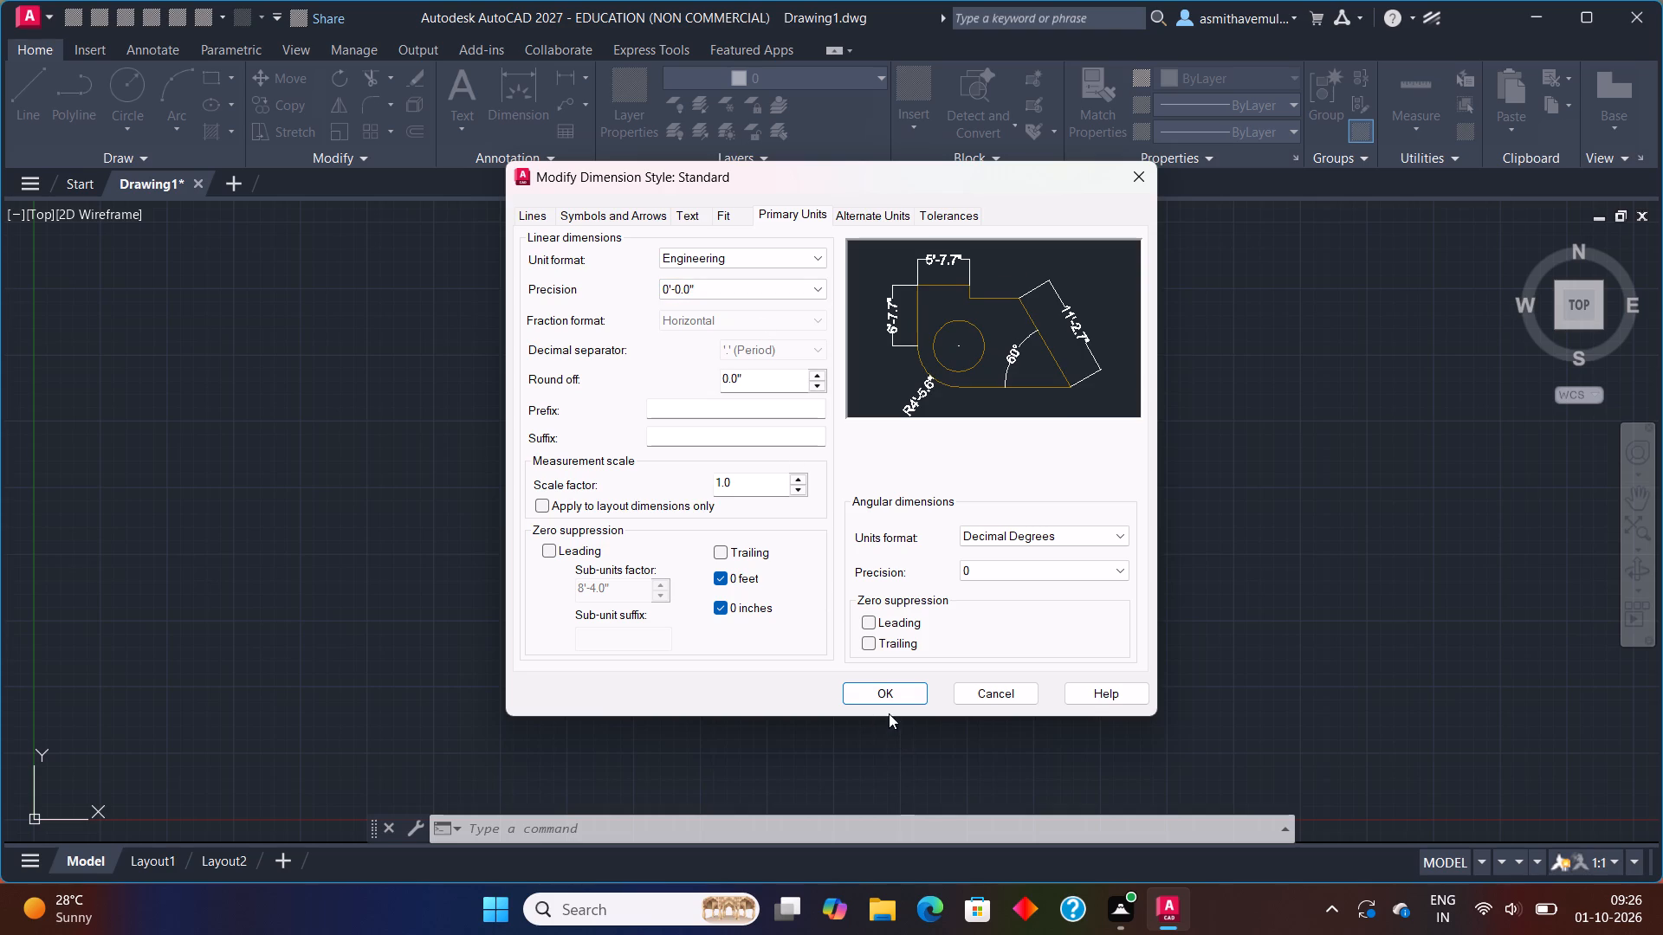
left_click(886, 698)
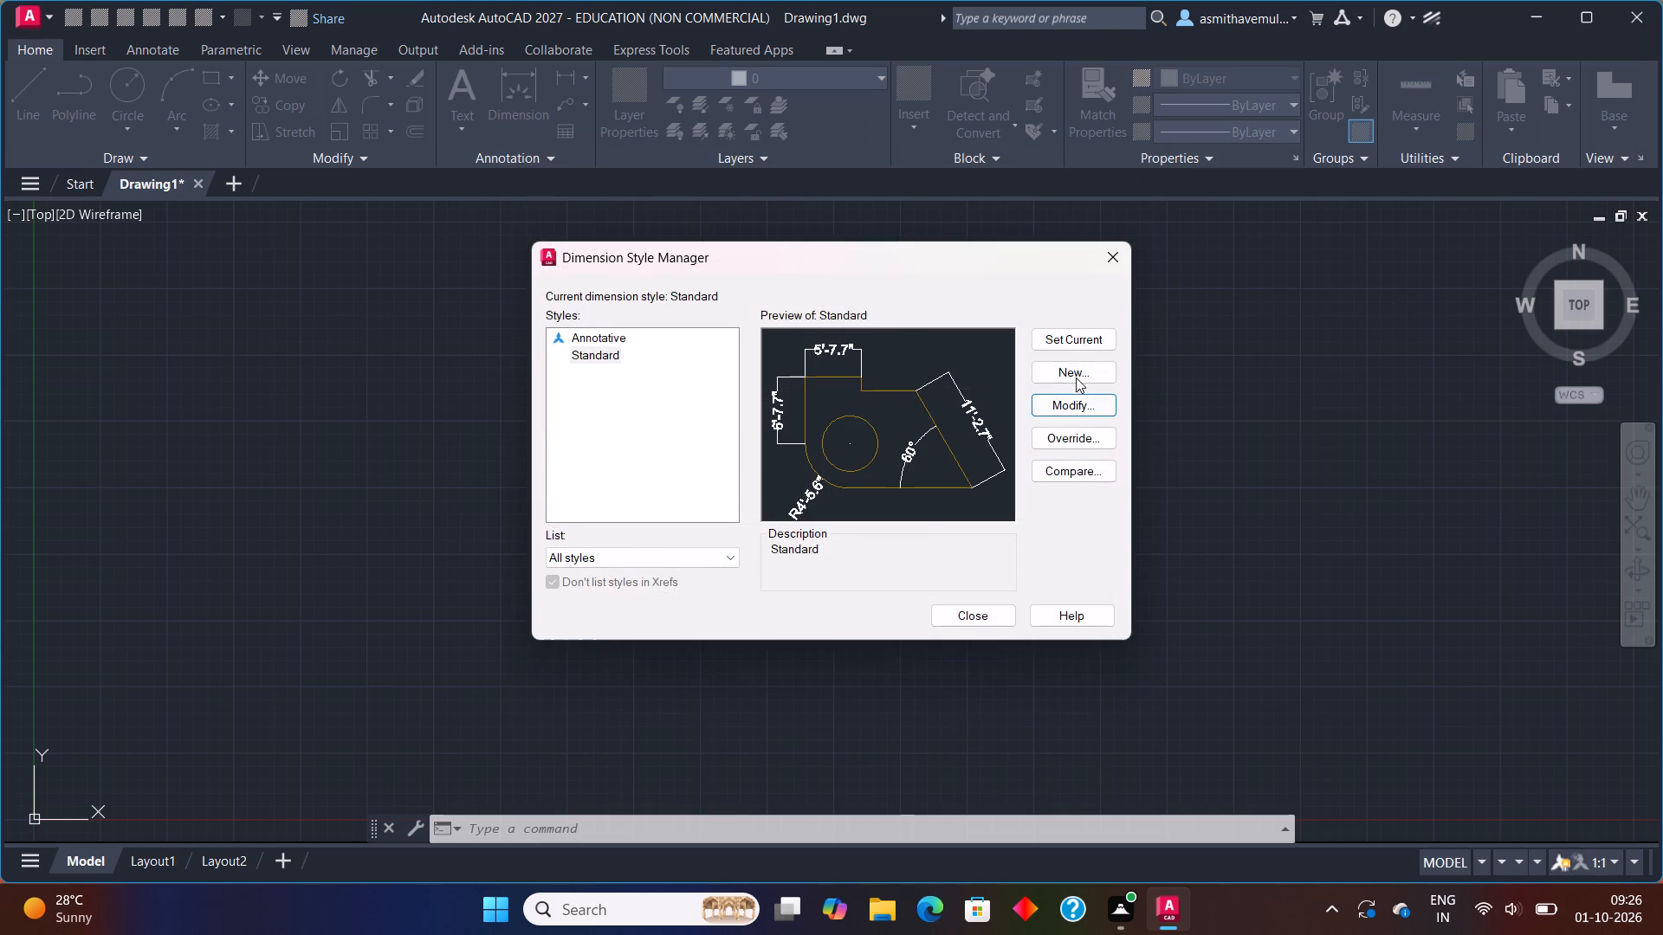
left_click(1072, 338)
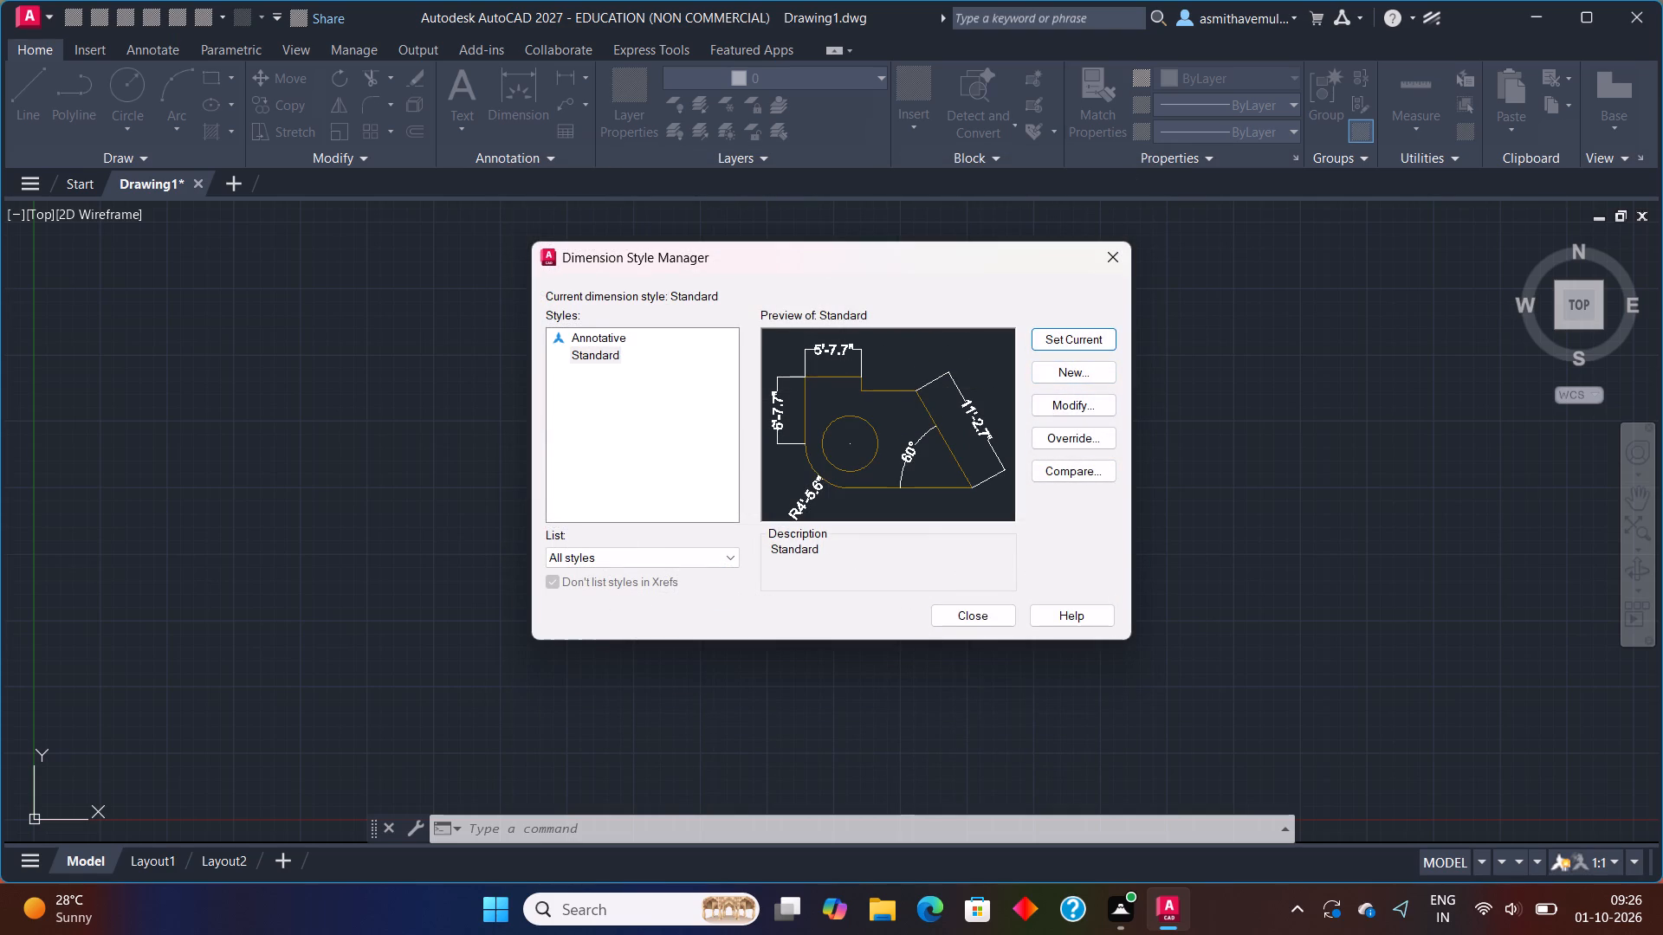
left_click(976, 614)
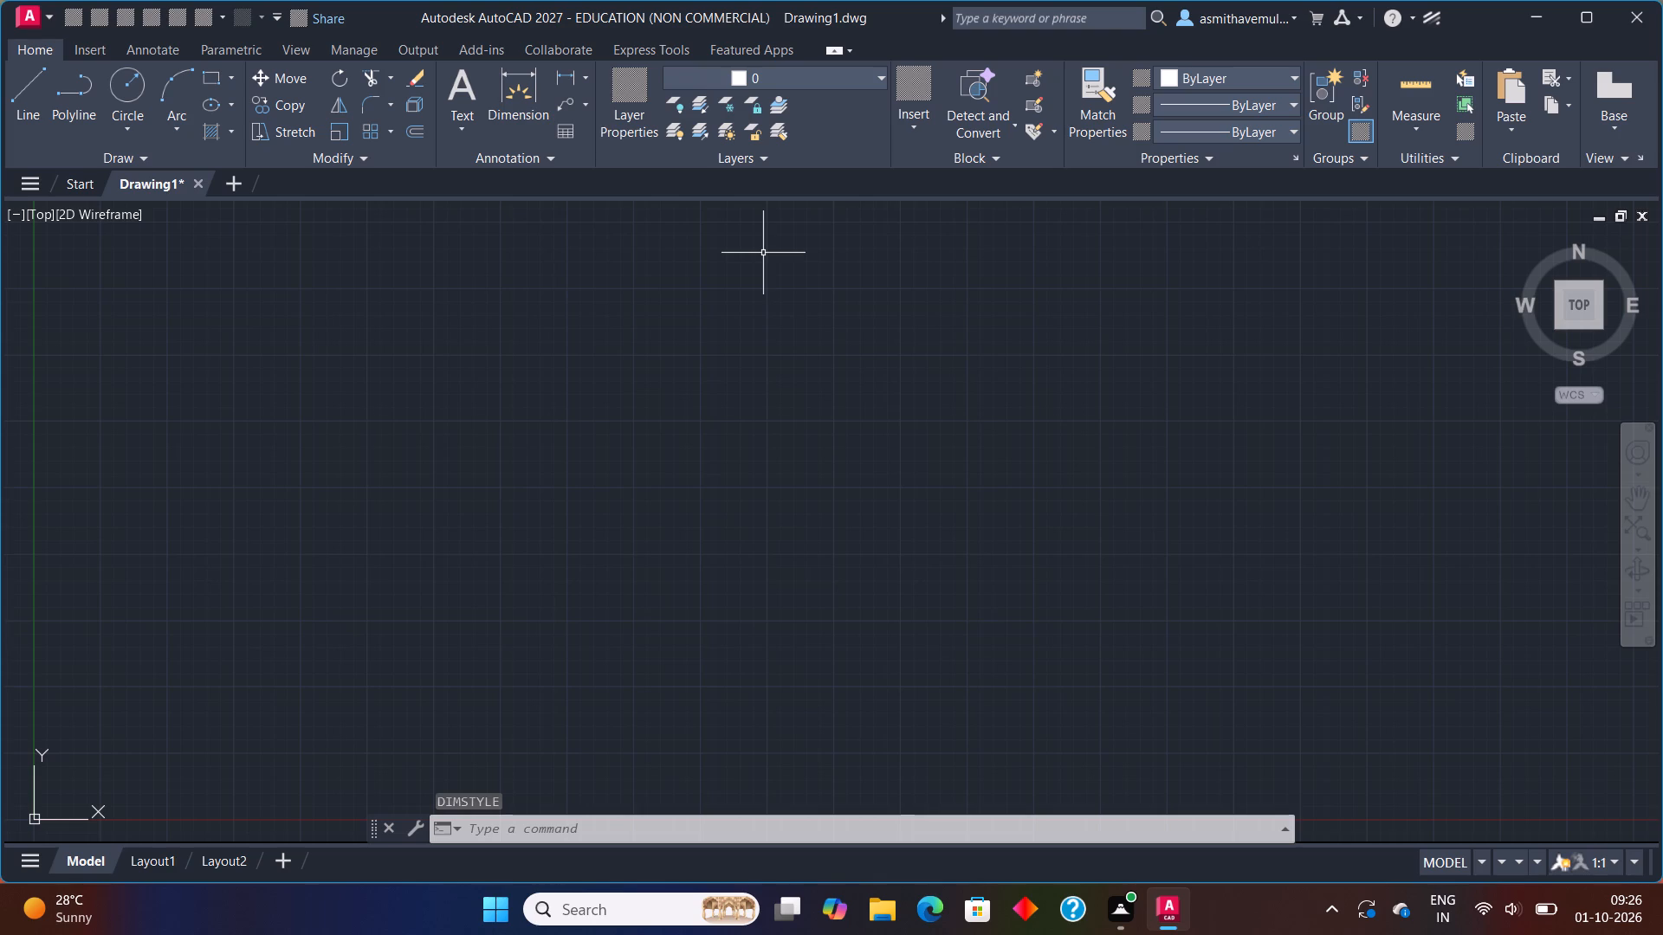
Start the Rectangle command.
type("REC")
key("Return")
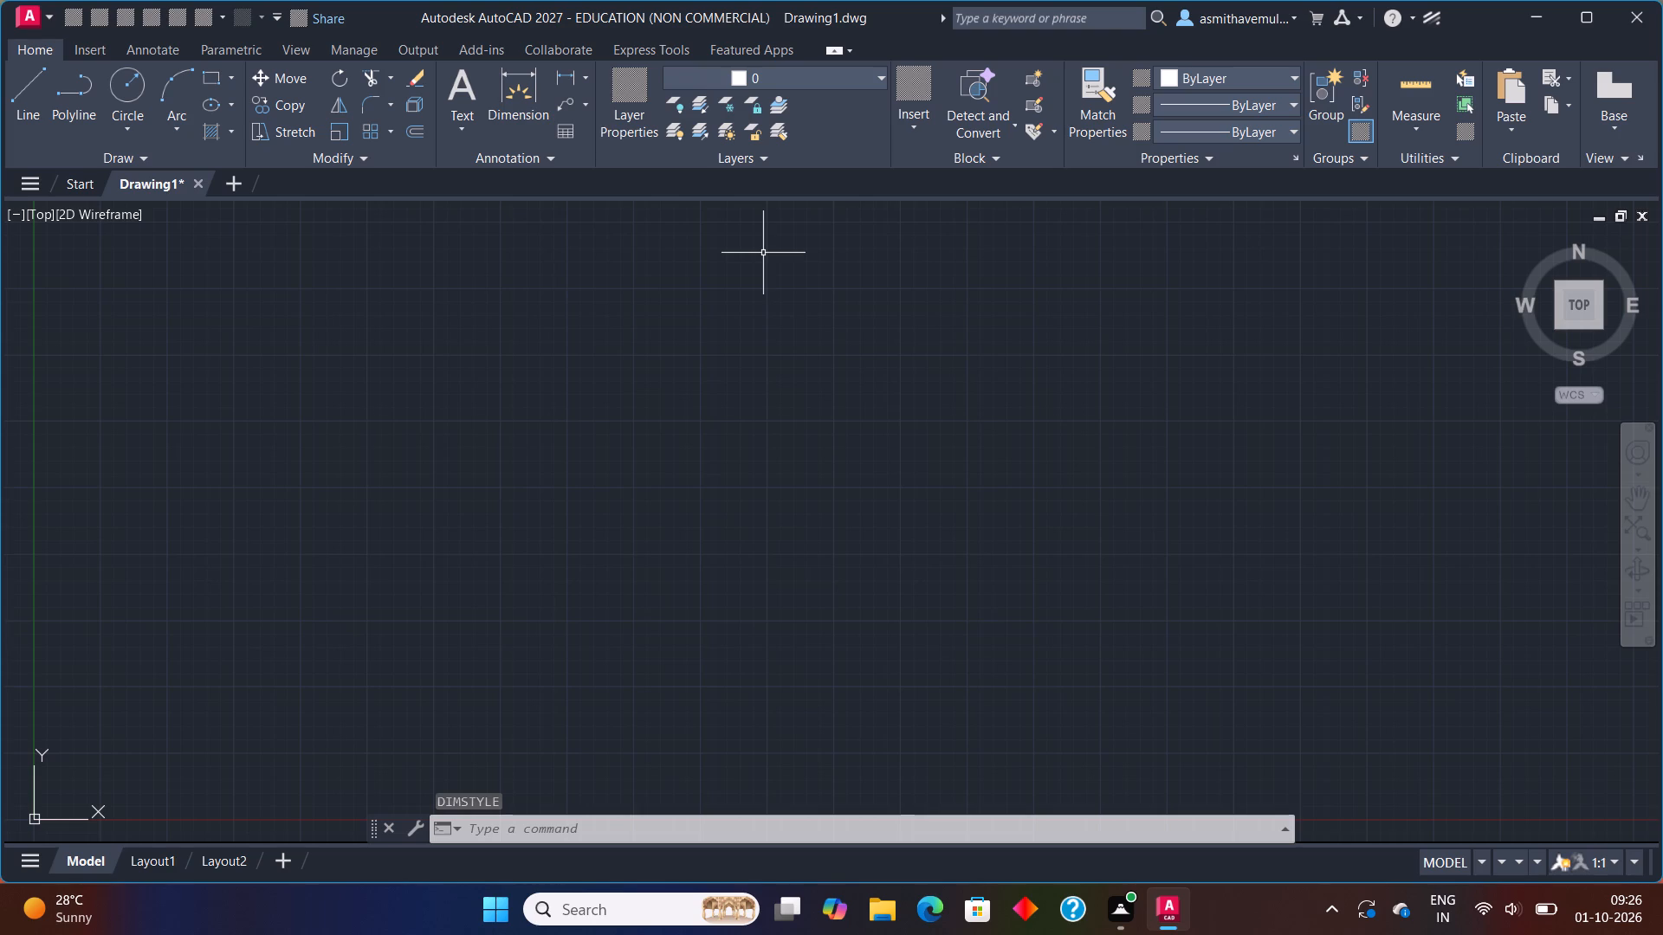
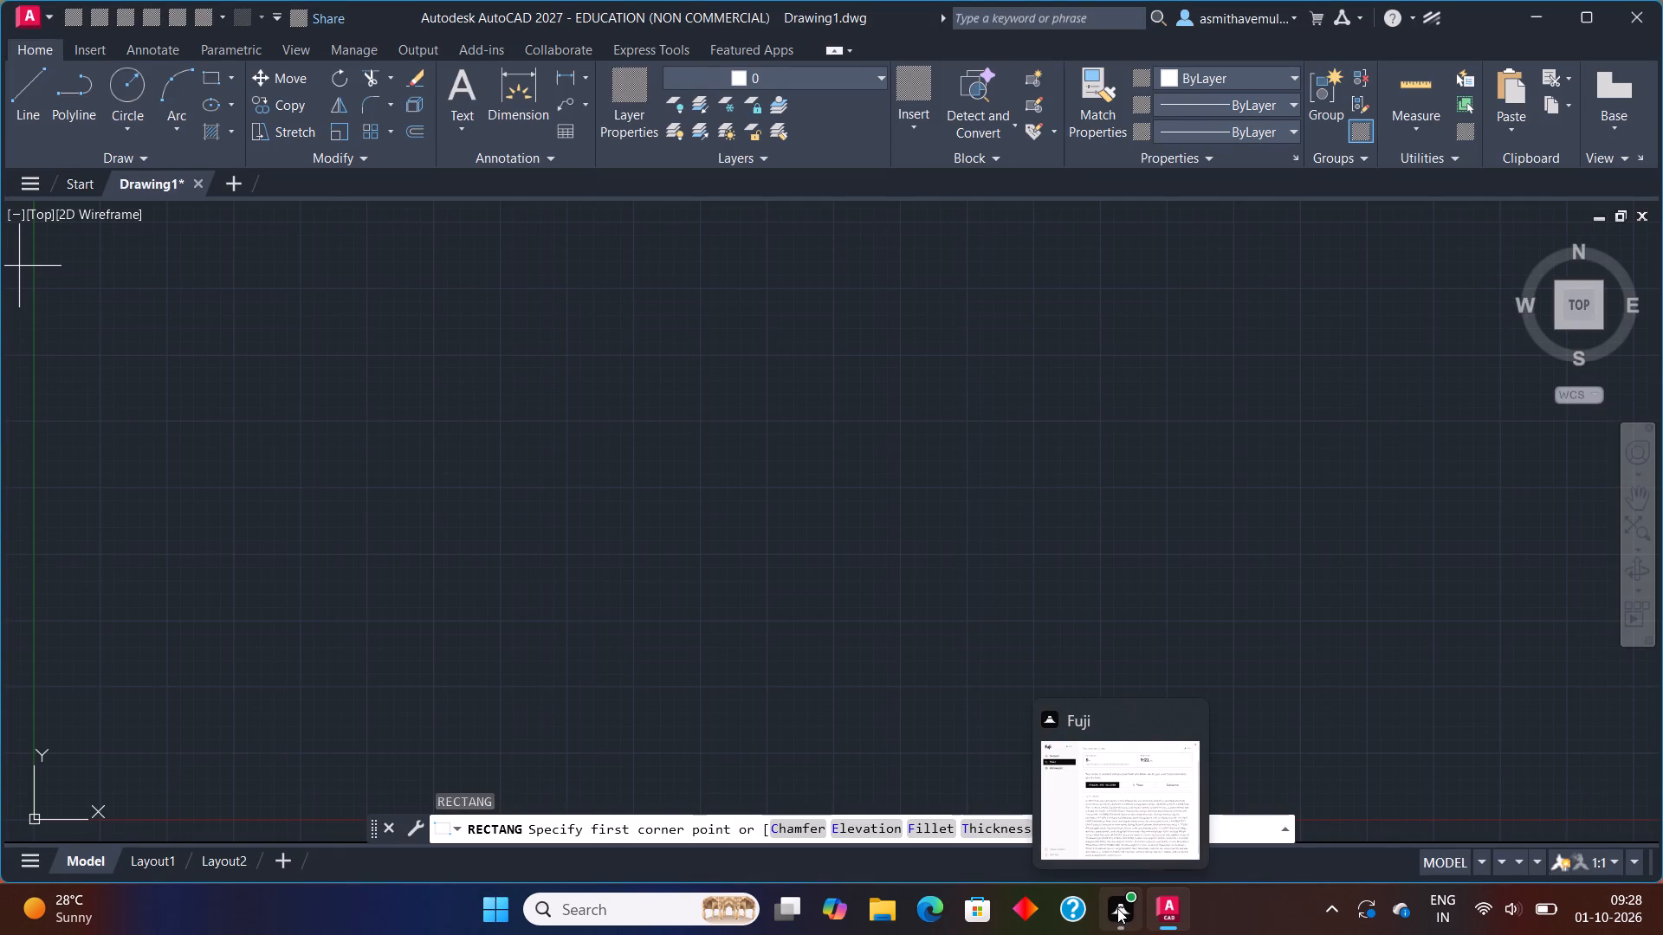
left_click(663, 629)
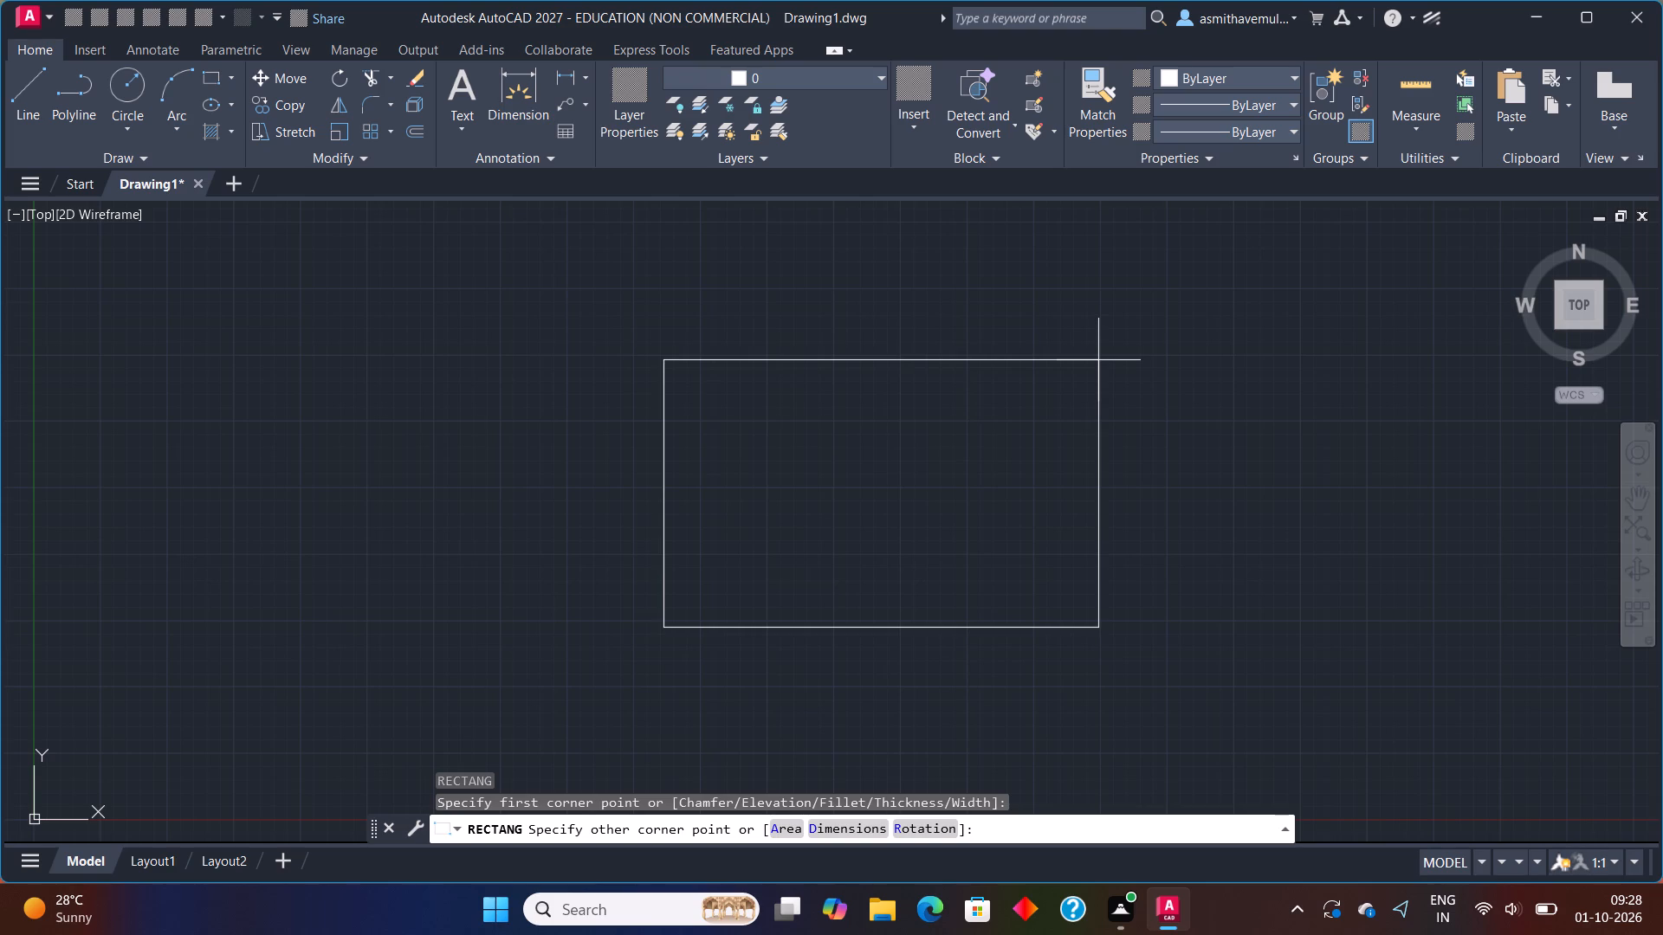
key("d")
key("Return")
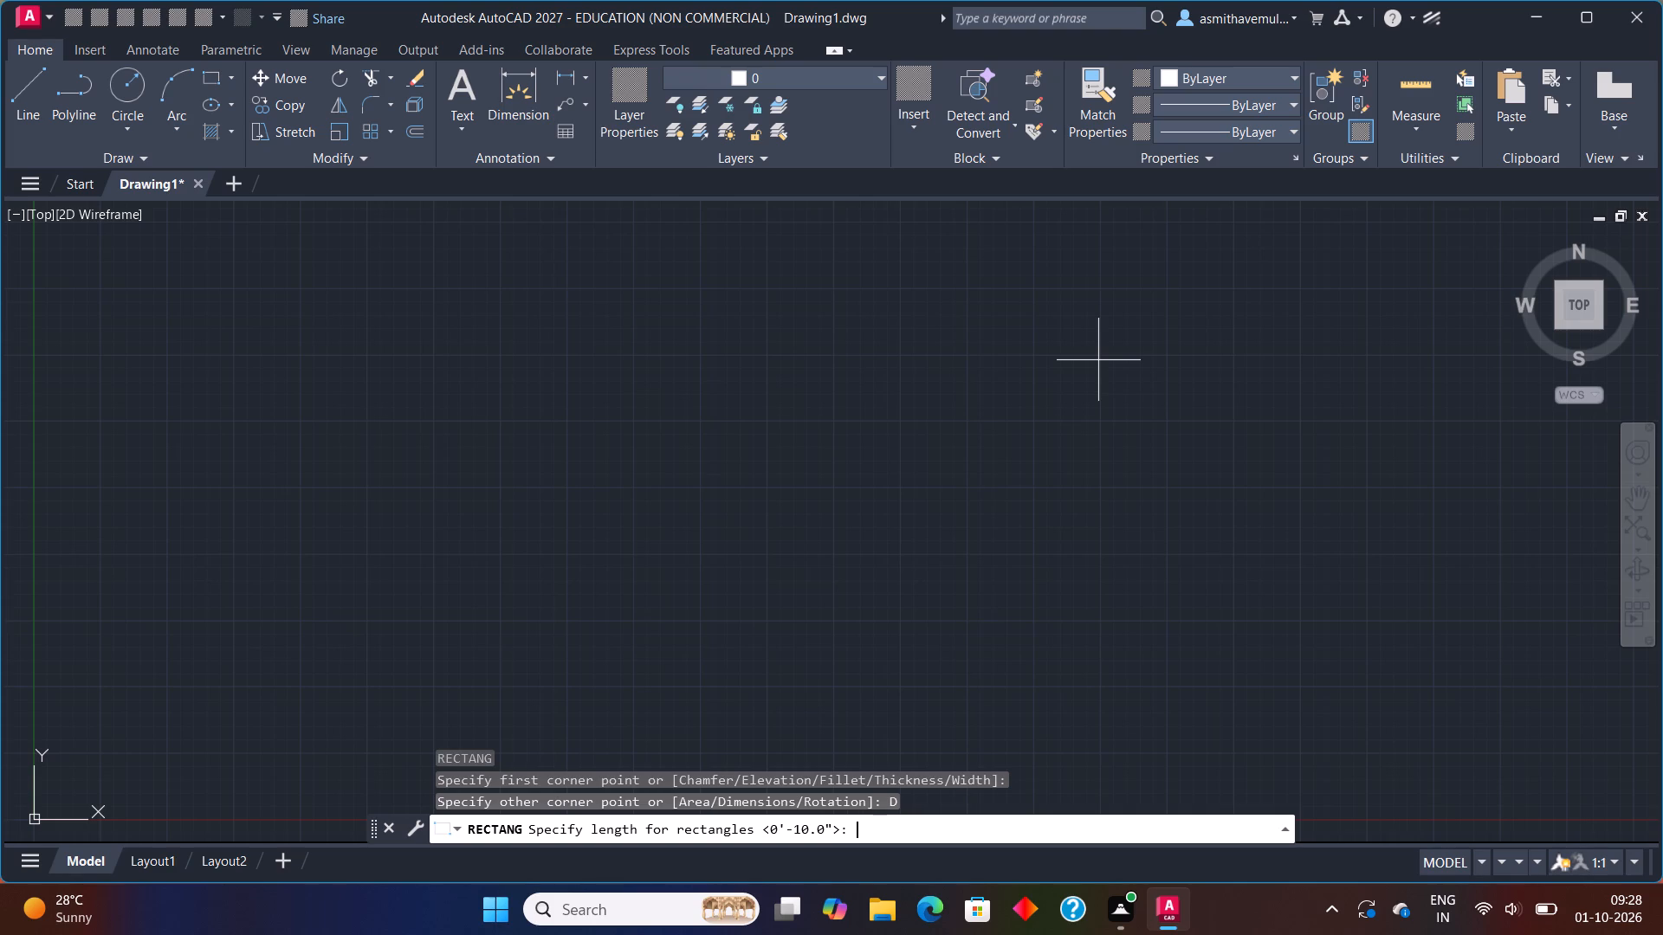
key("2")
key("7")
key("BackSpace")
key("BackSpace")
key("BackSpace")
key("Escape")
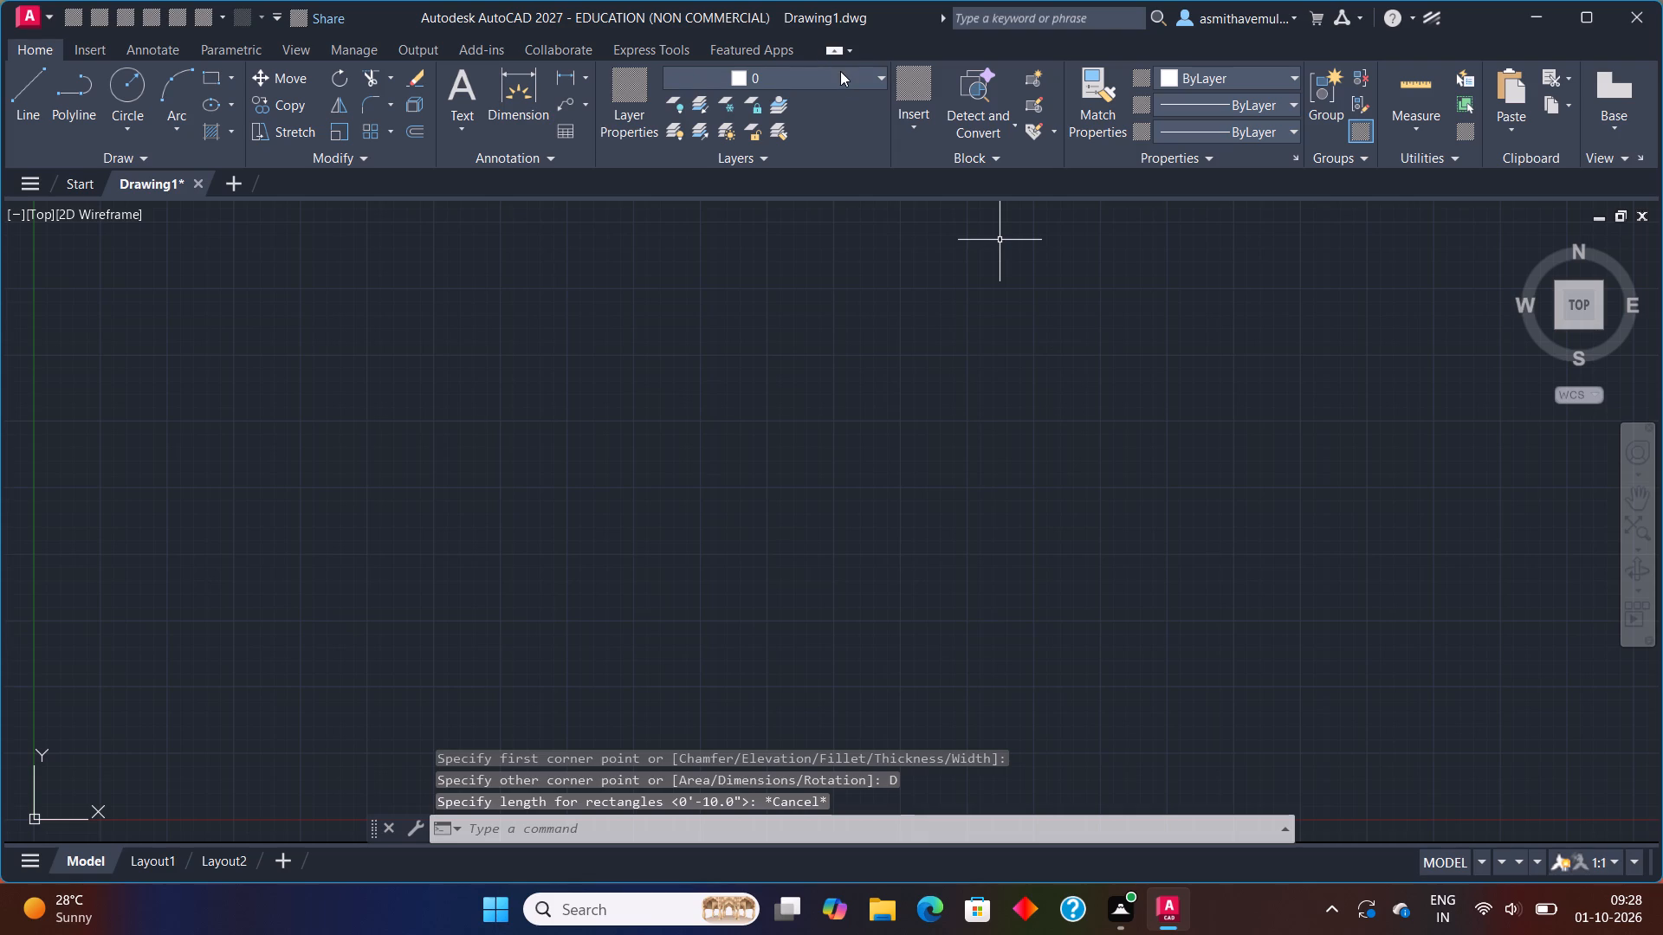
Create a new layer named OUTER WALL and set its colour to yellow, index 50.
key("l")
key("s")
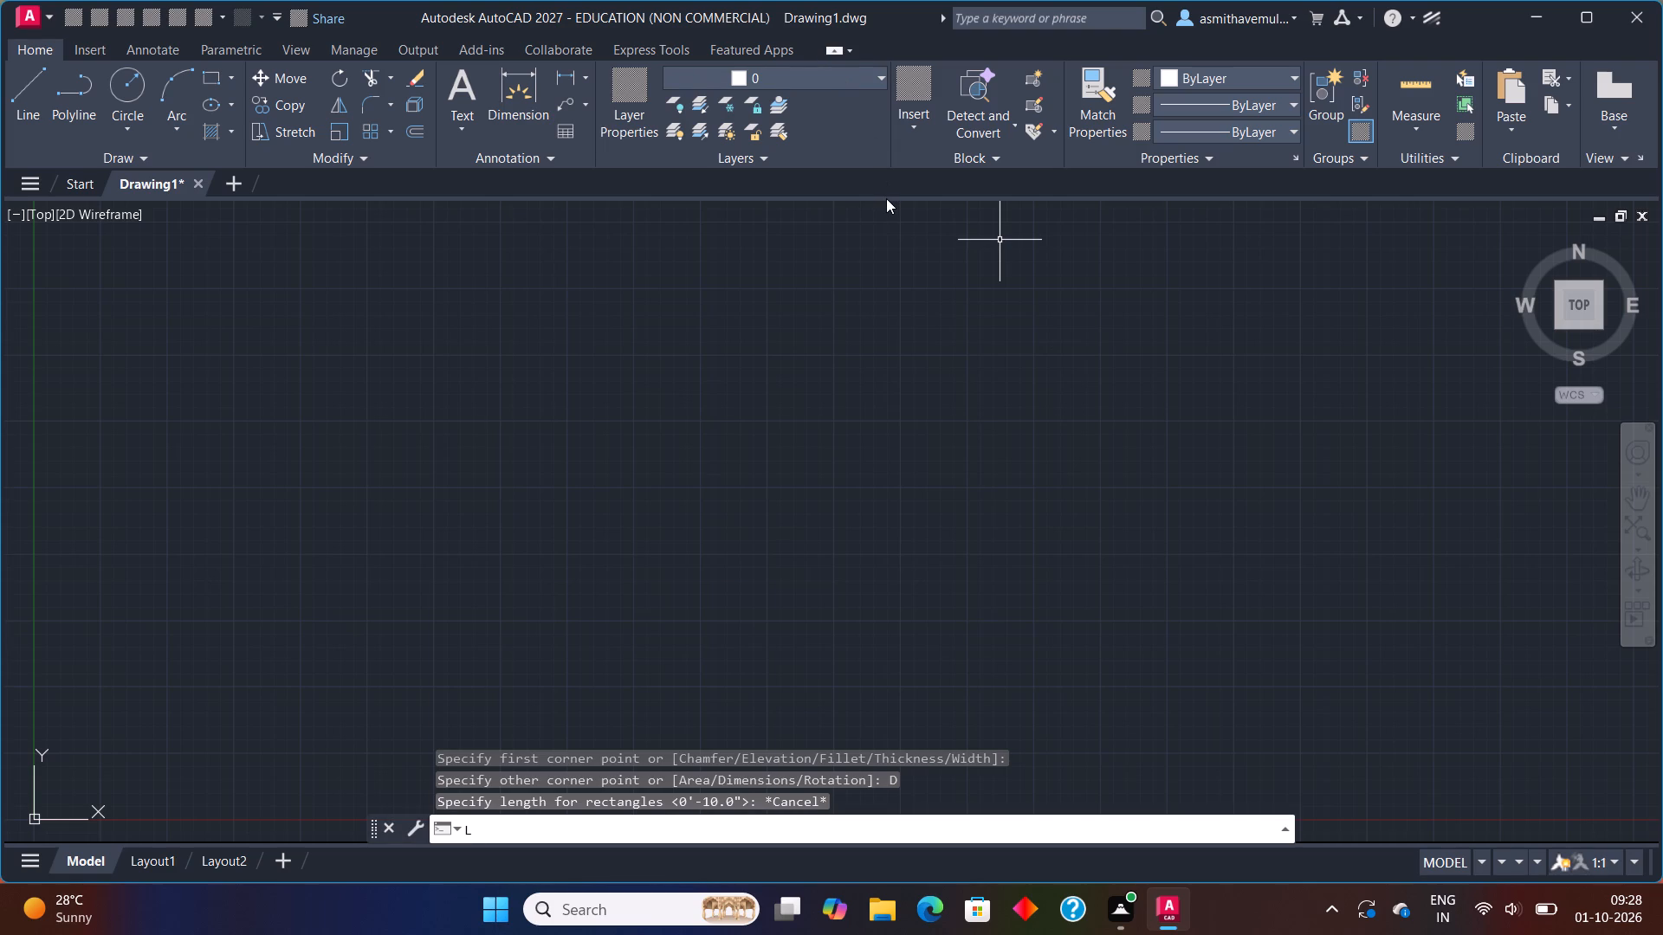
key("BackSpace")
key("a")
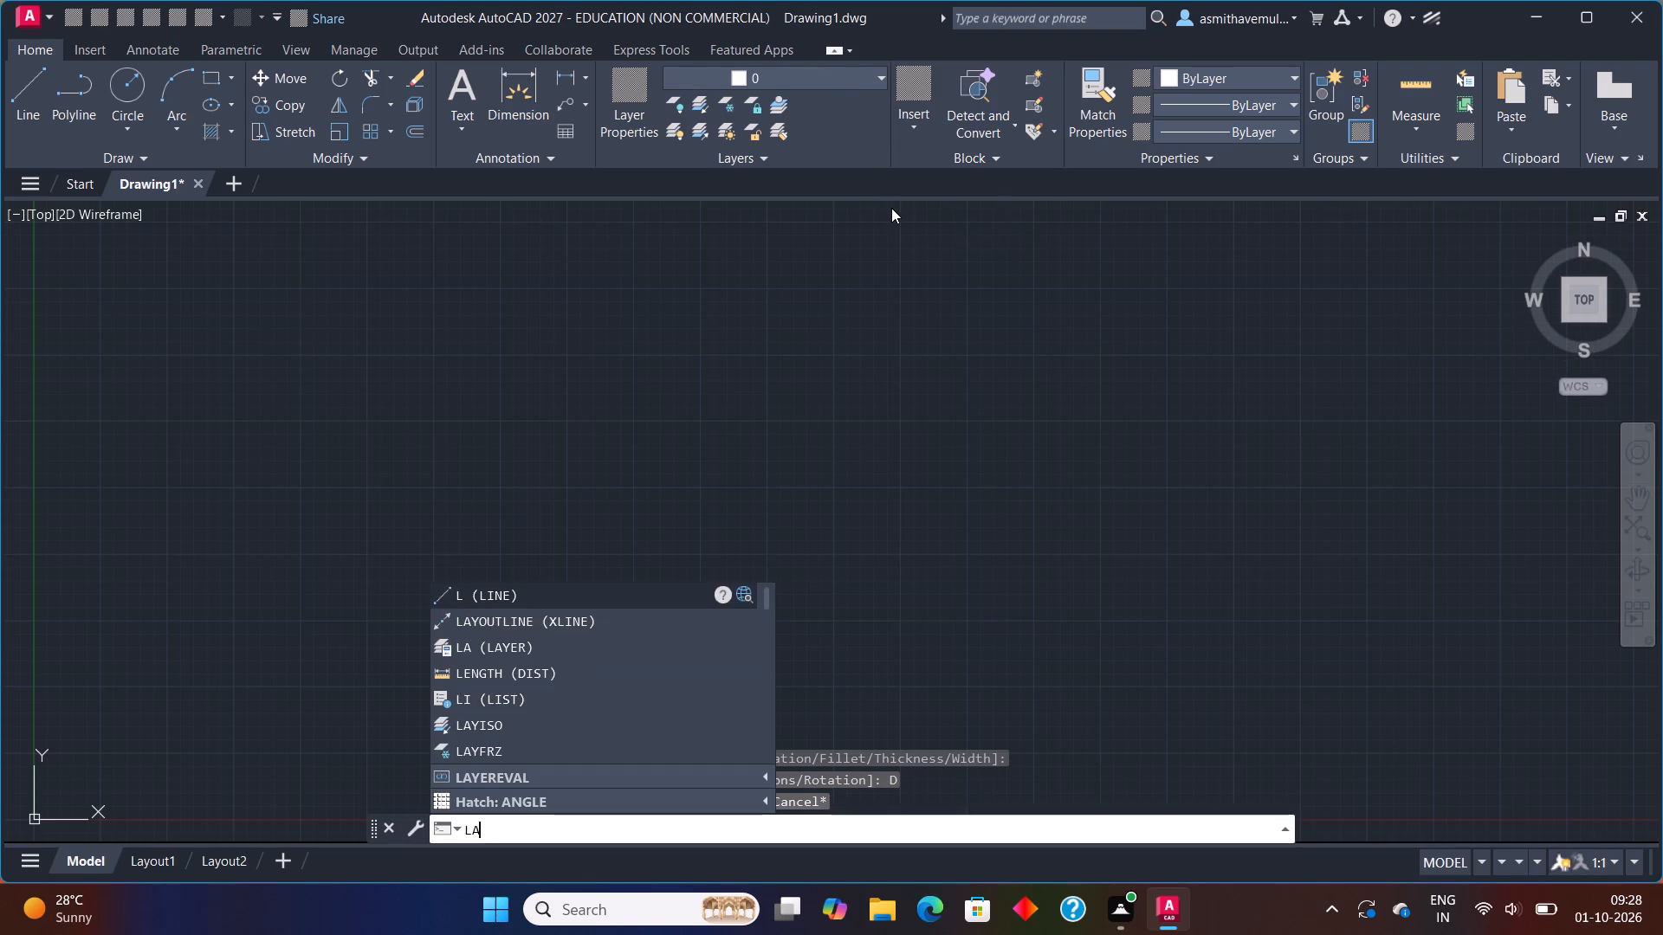
key("Return")
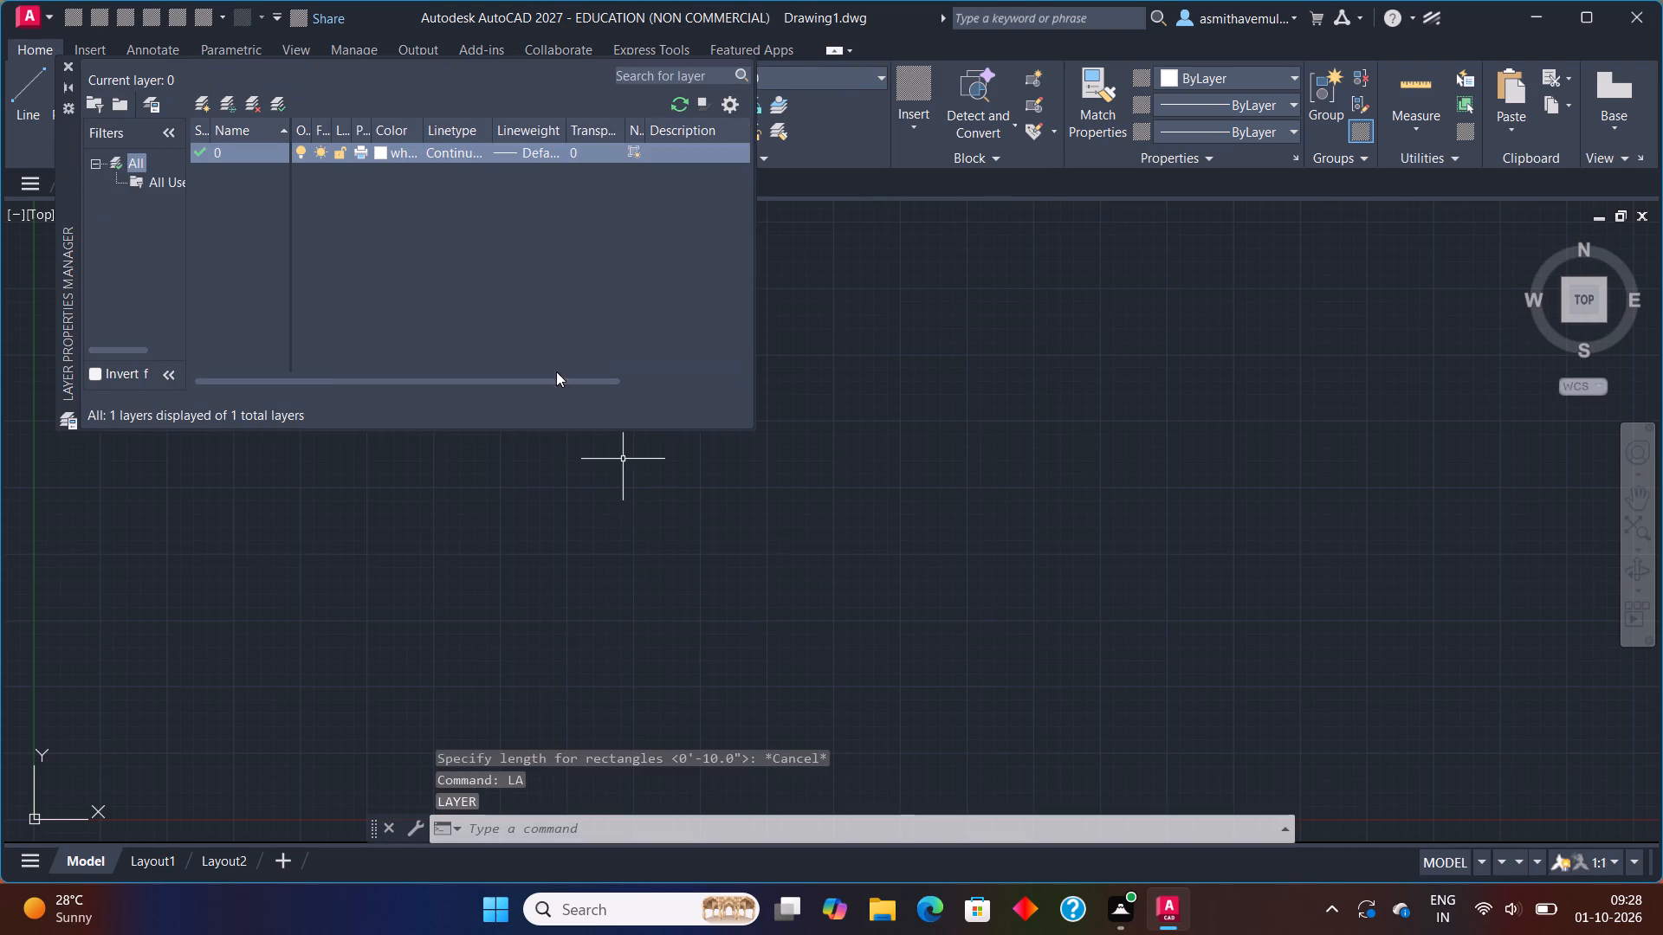
left_click(200, 103)
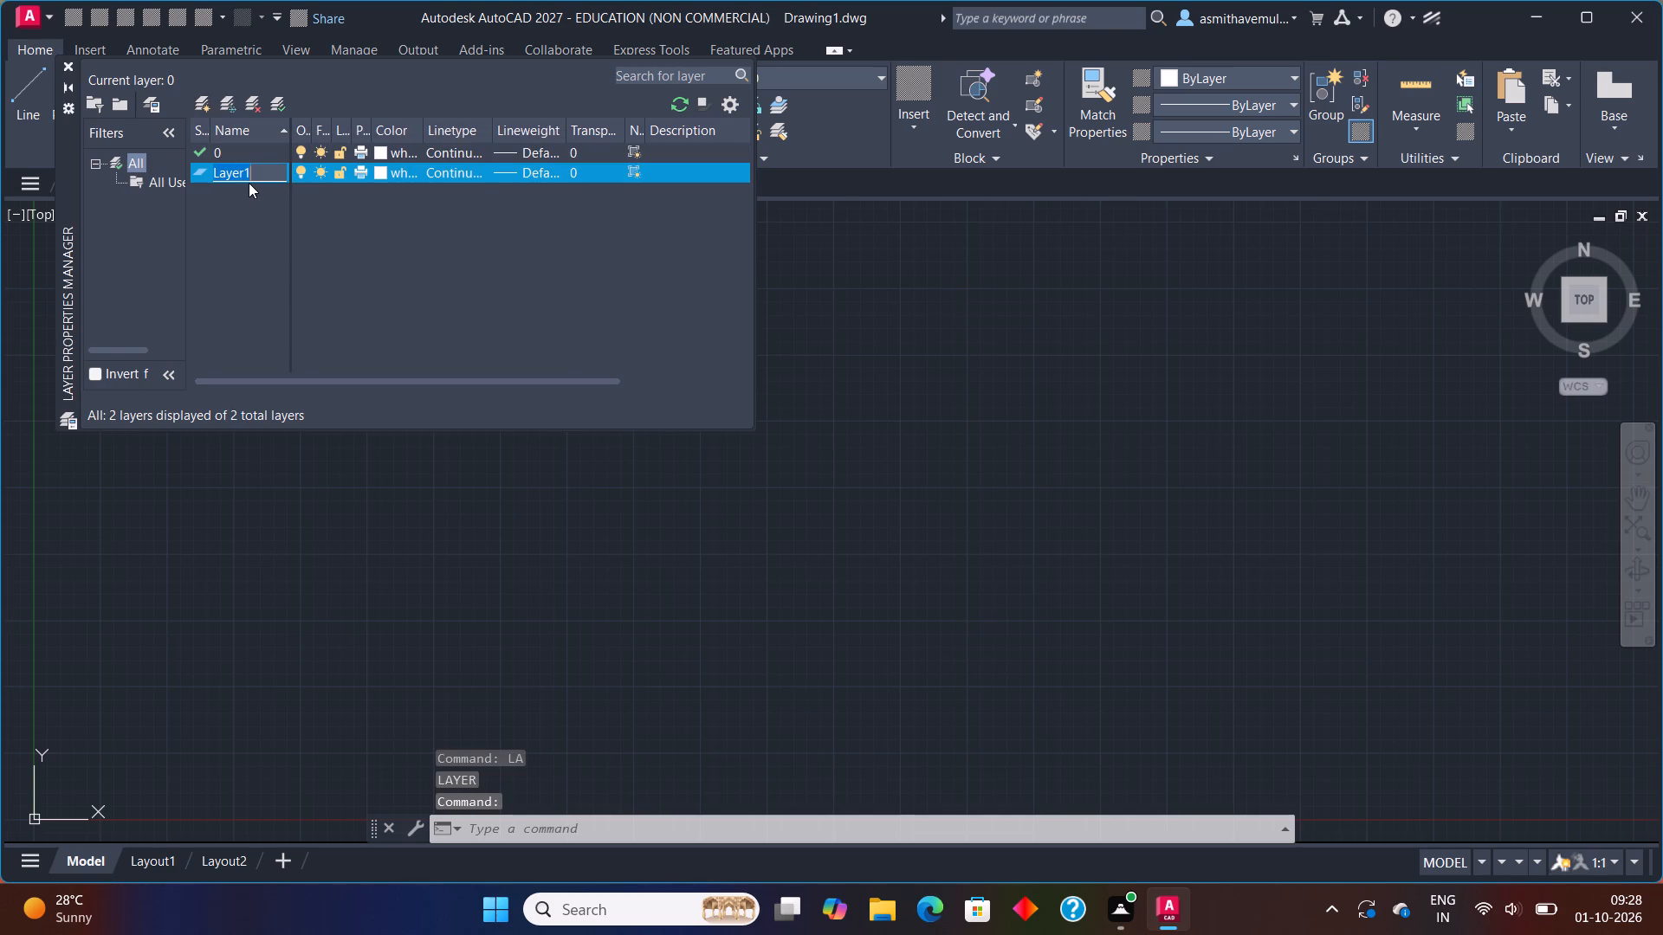
key("BackSpace")
key("BackSpace")
key("BackSpace")
key("o")
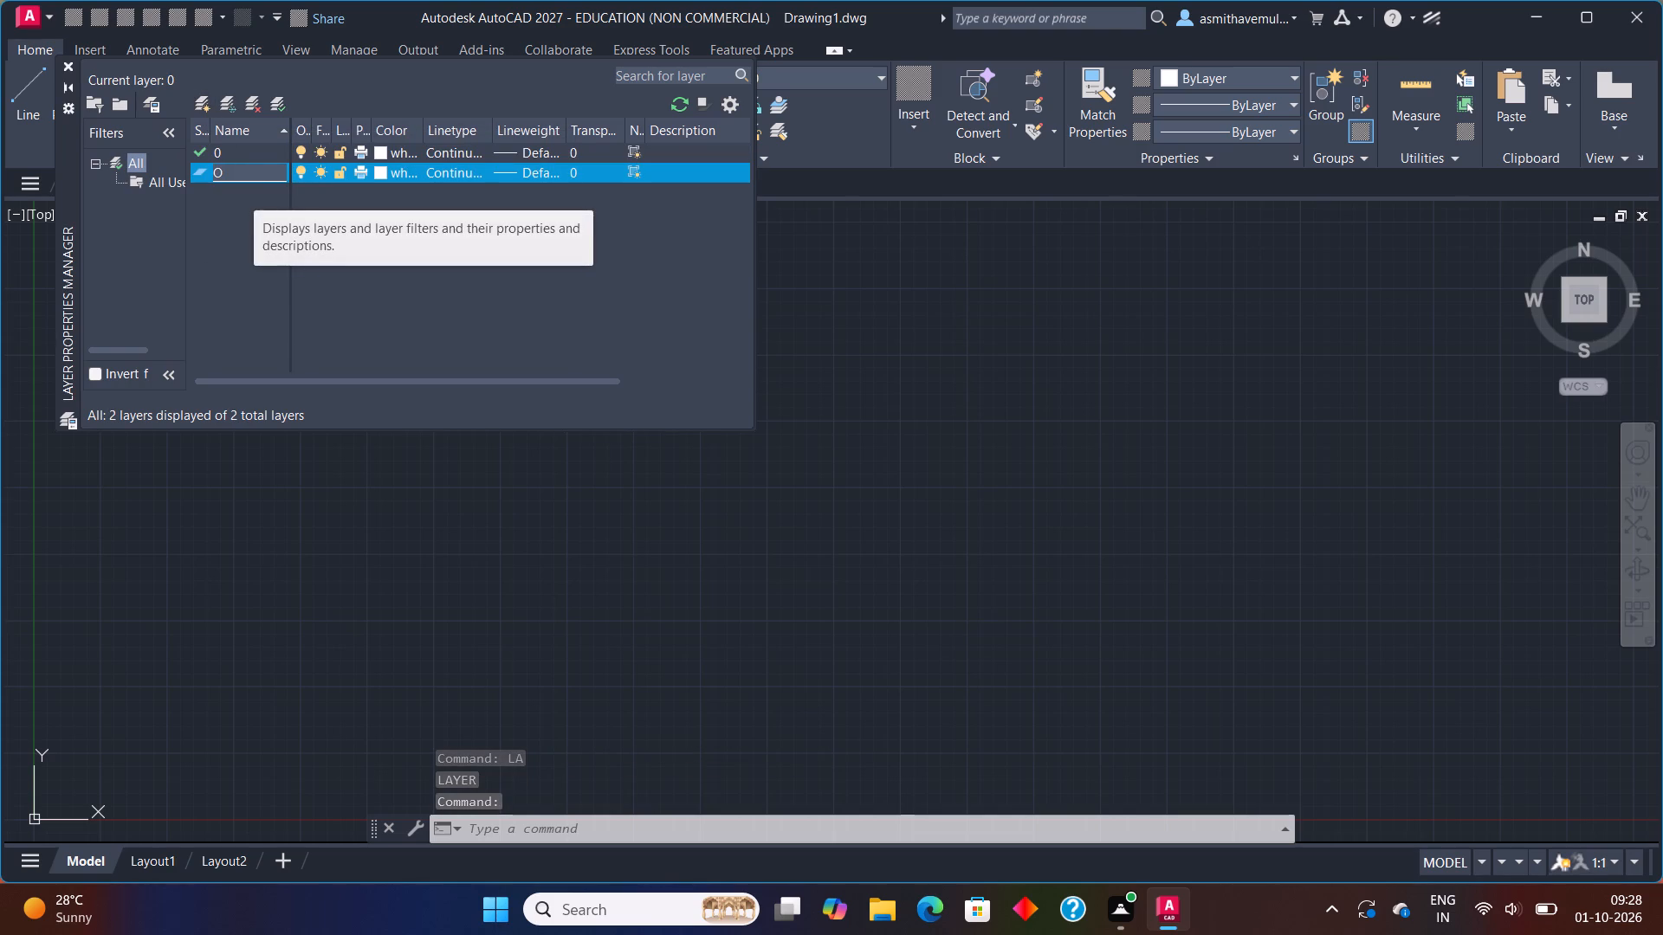
type("UTER")
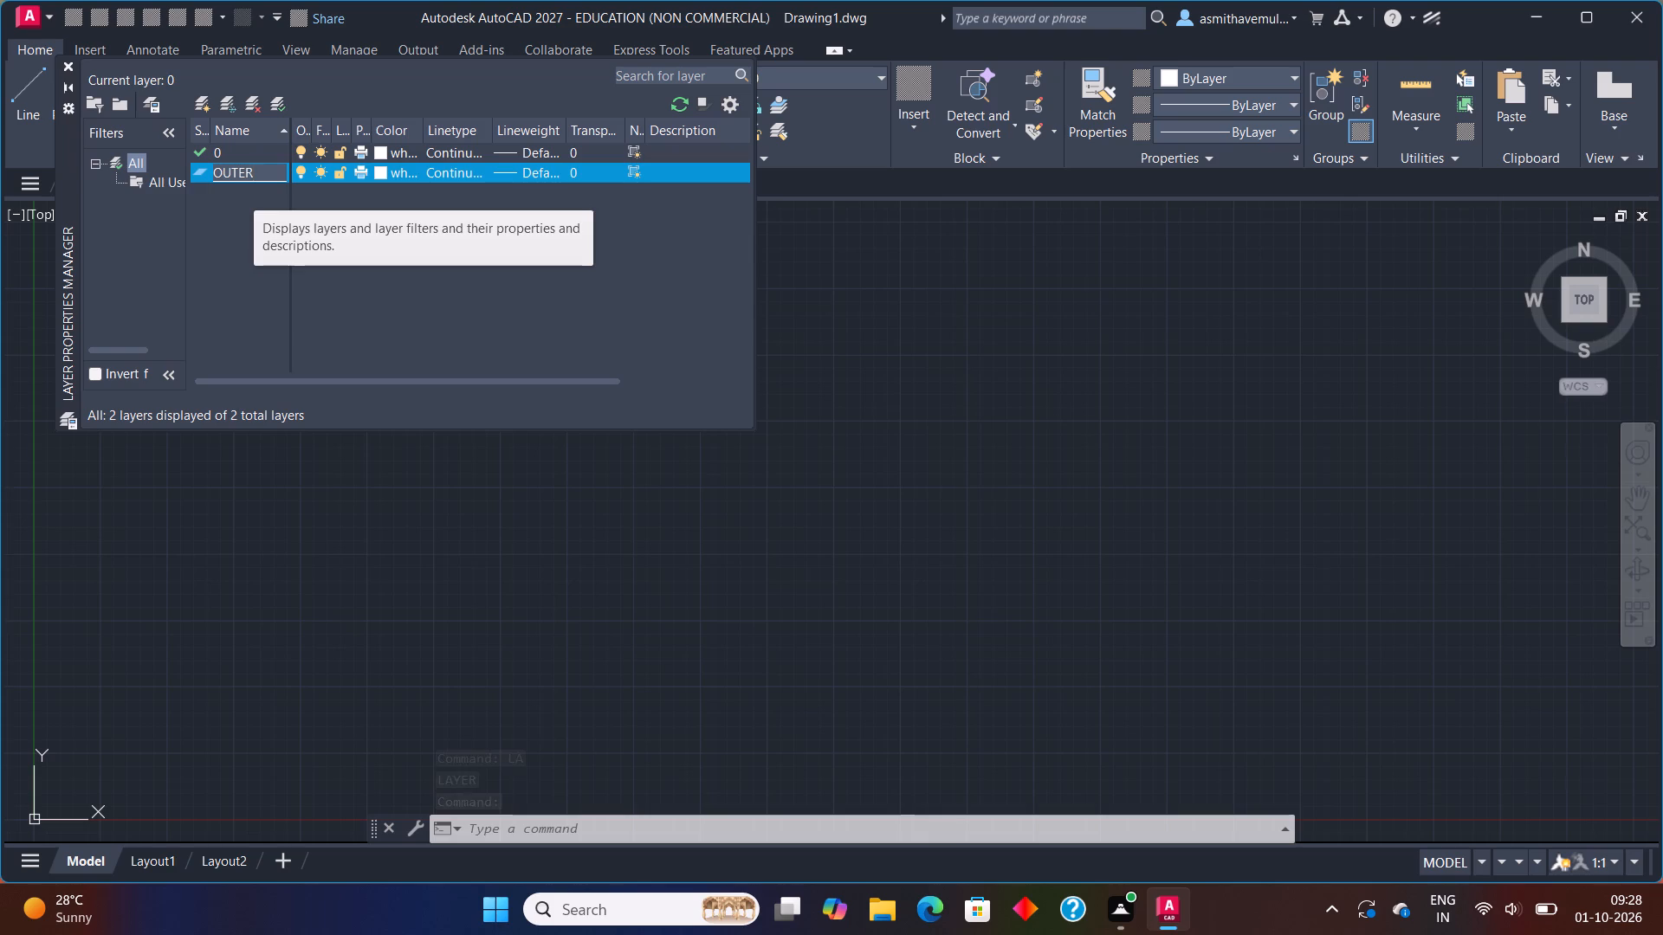
key("space")
type("WALL")
left_click(383, 171)
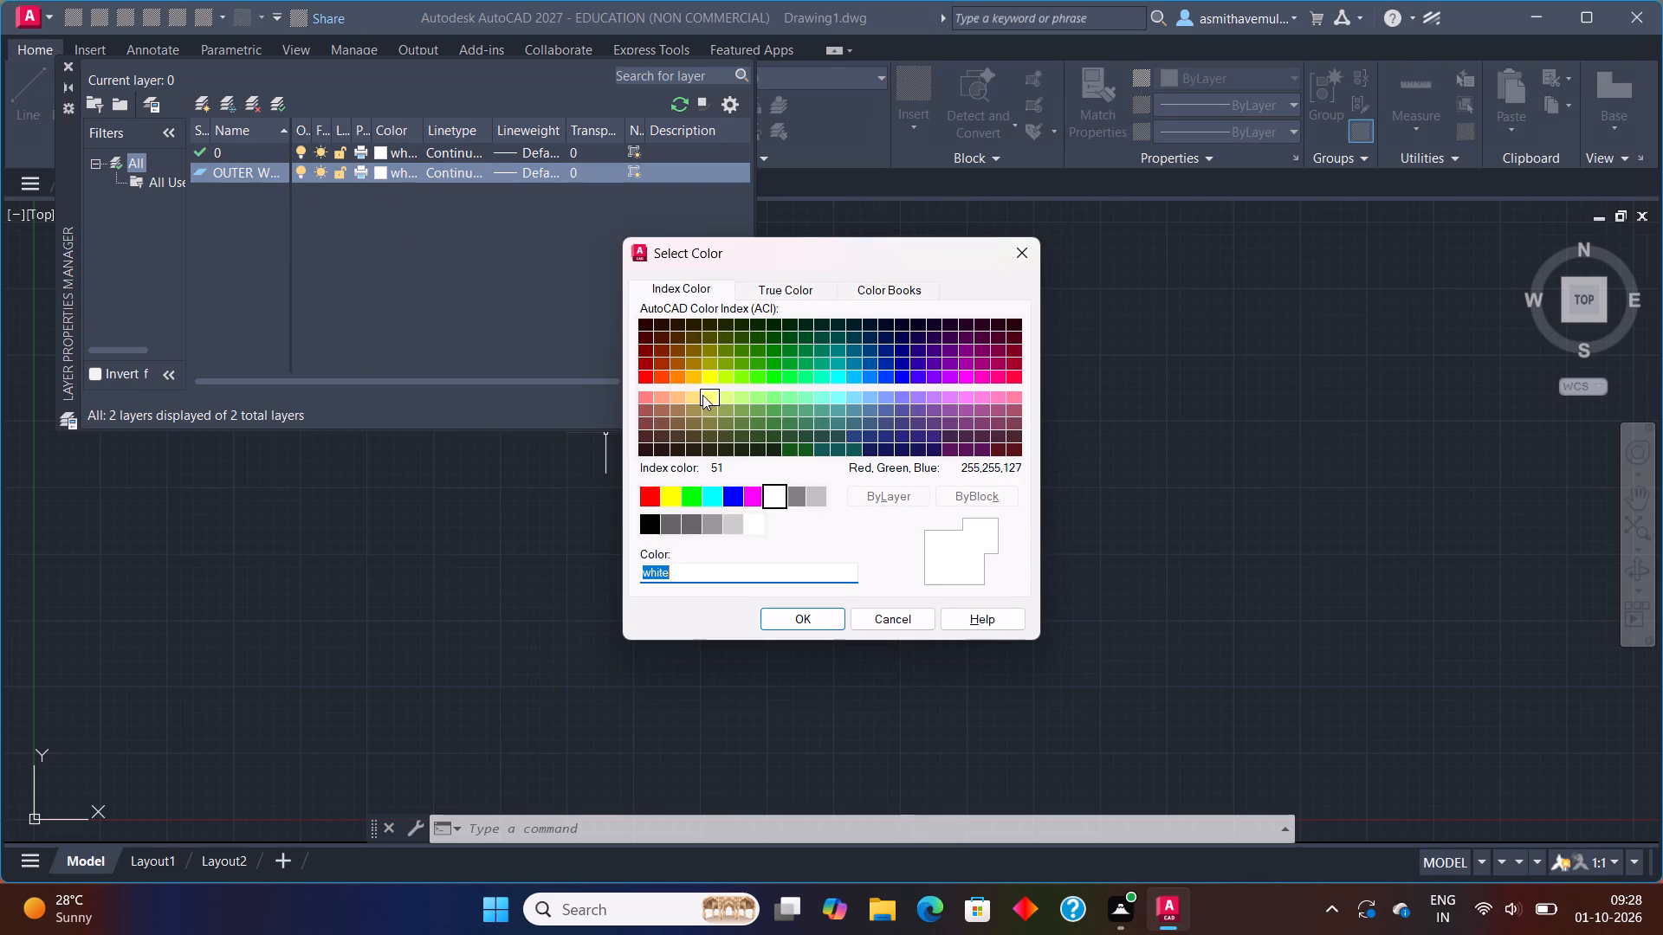
left_click(705, 379)
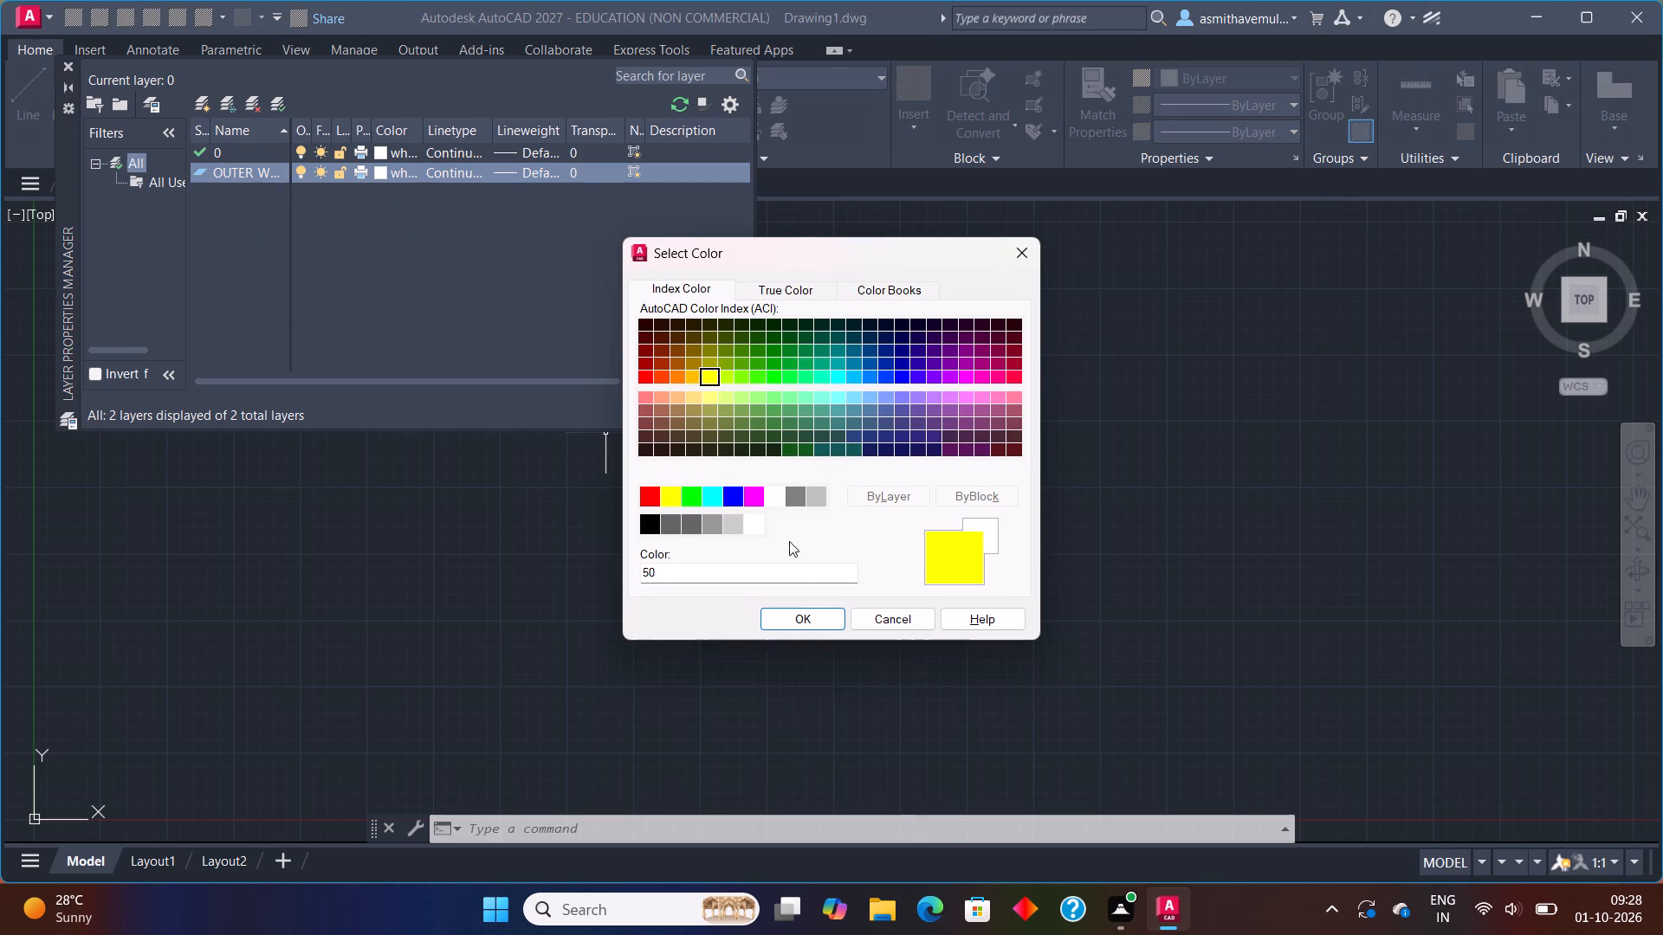
left_click(806, 619)
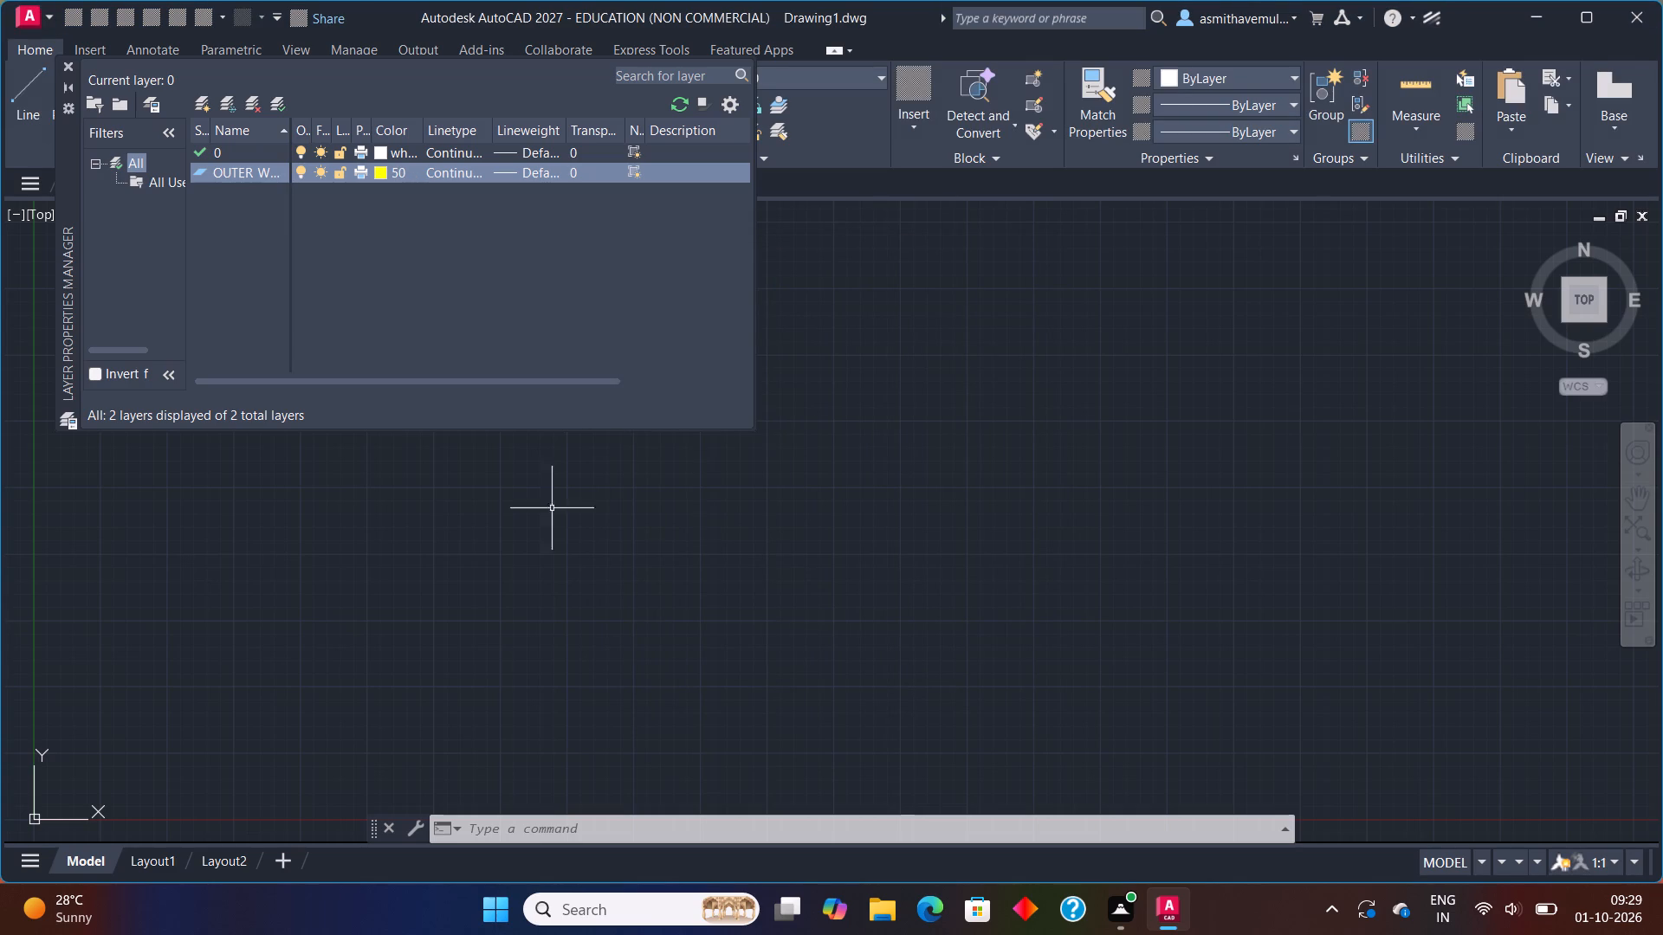
Create a new layer named INNER WALL and set its colour to red, index 10.
left_click(205, 104)
key("BackSpace")
key("BackSpace")
key("BackSpace")
key("BackSpace")
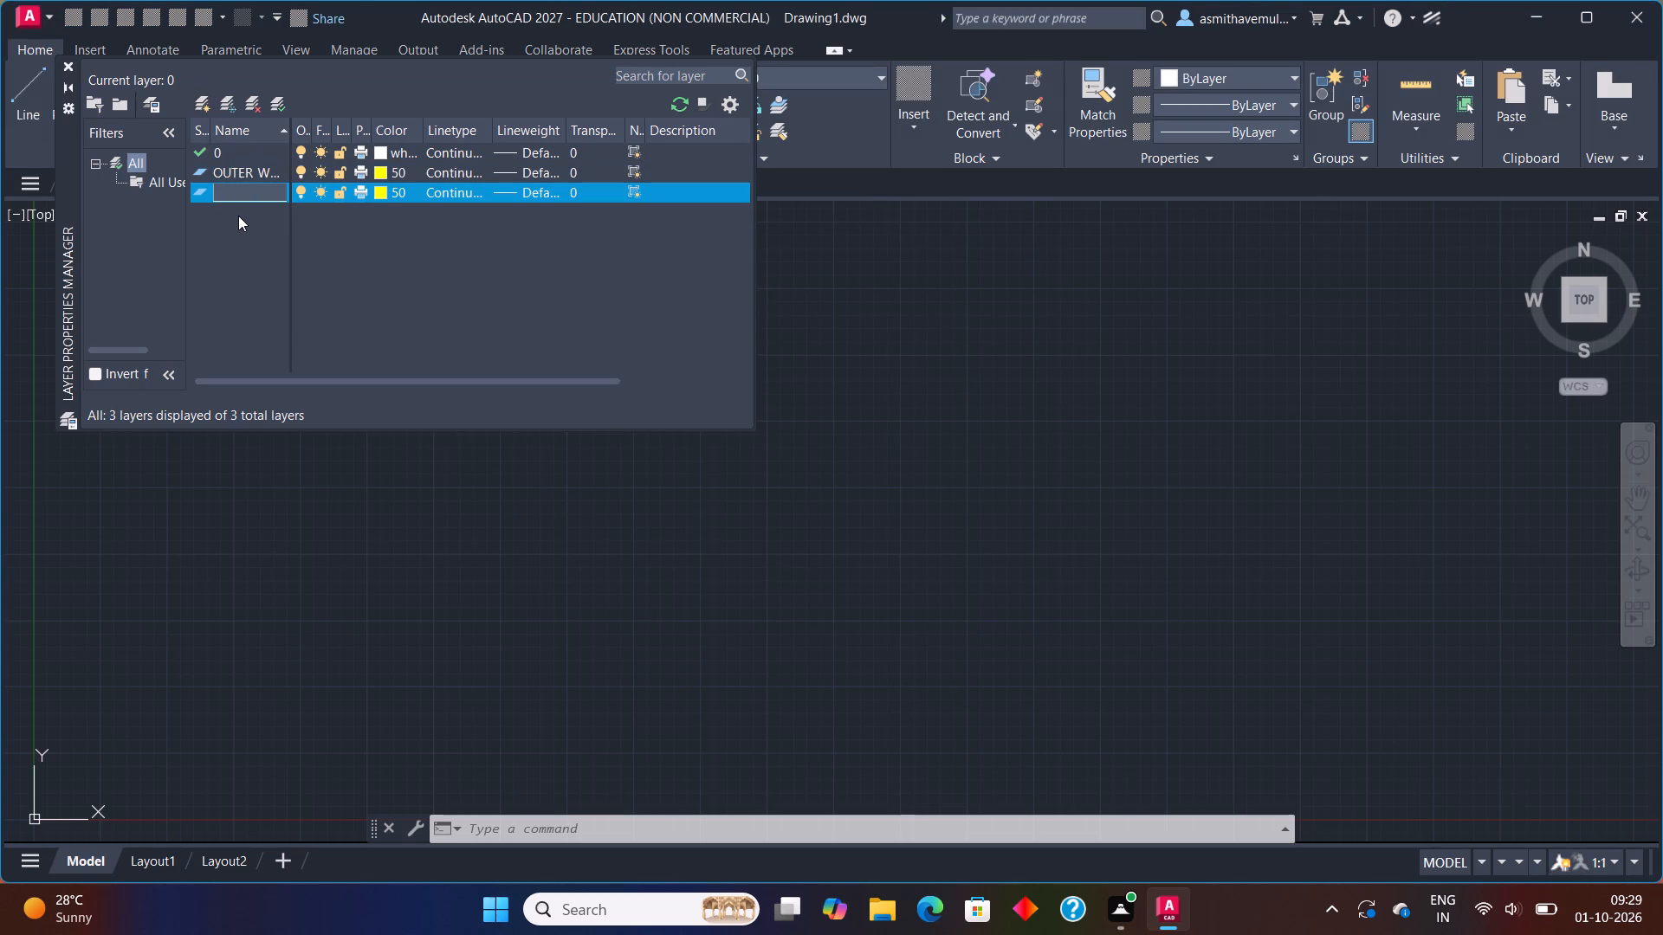
type("INNER")
key("space")
type("WALL")
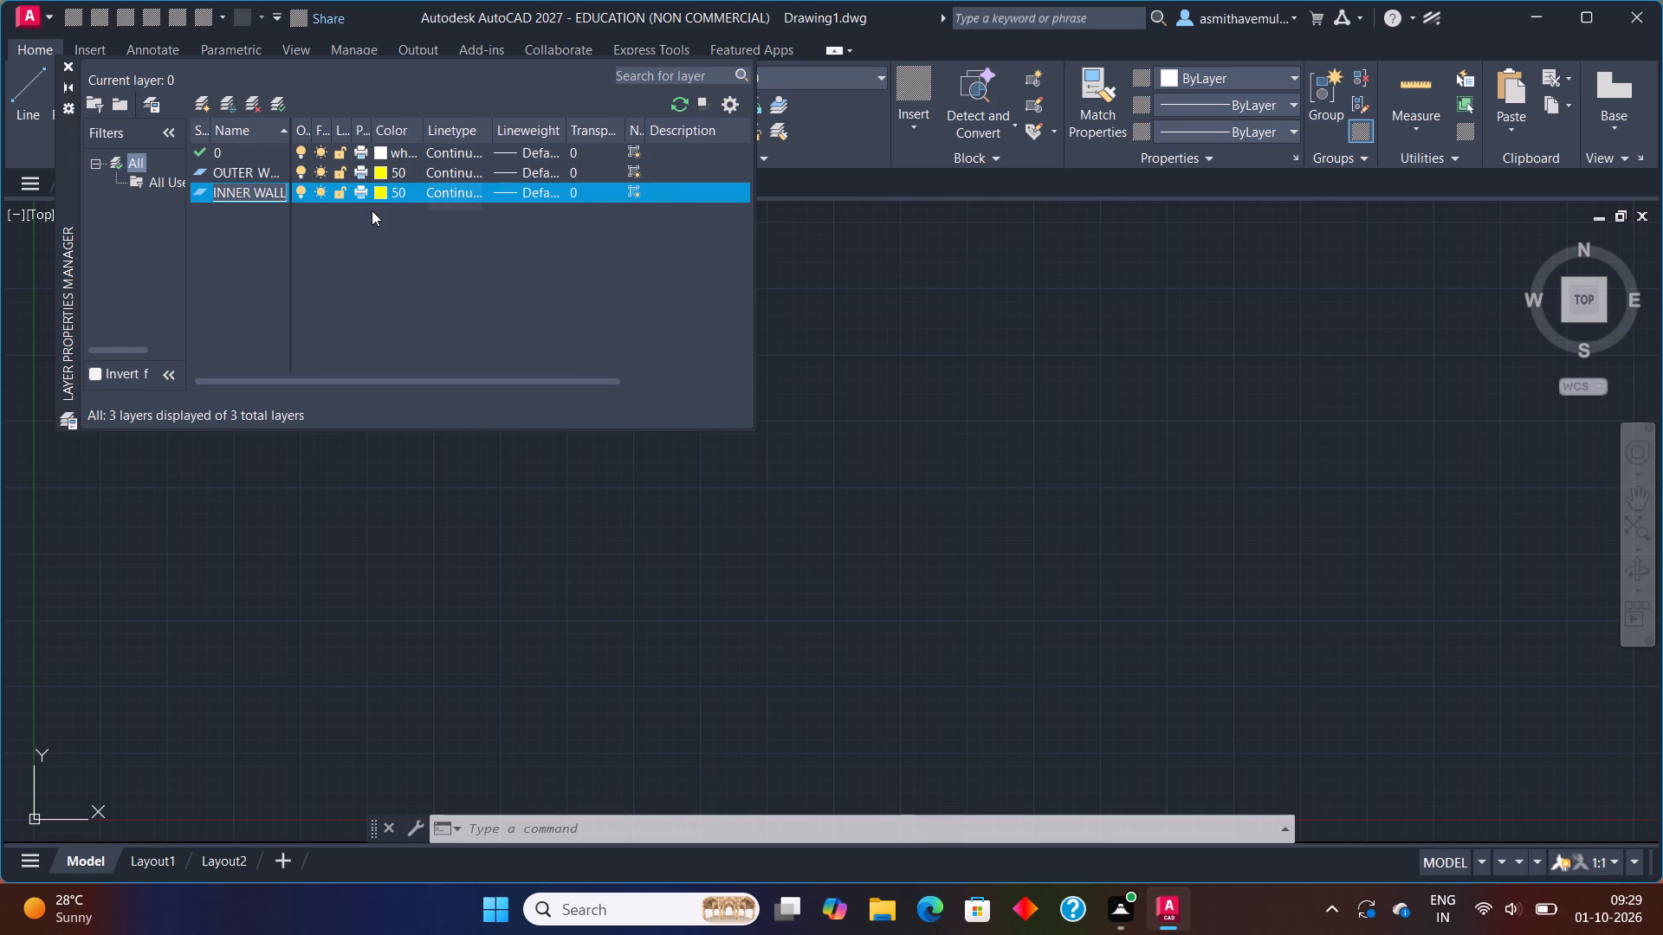
left_click(377, 196)
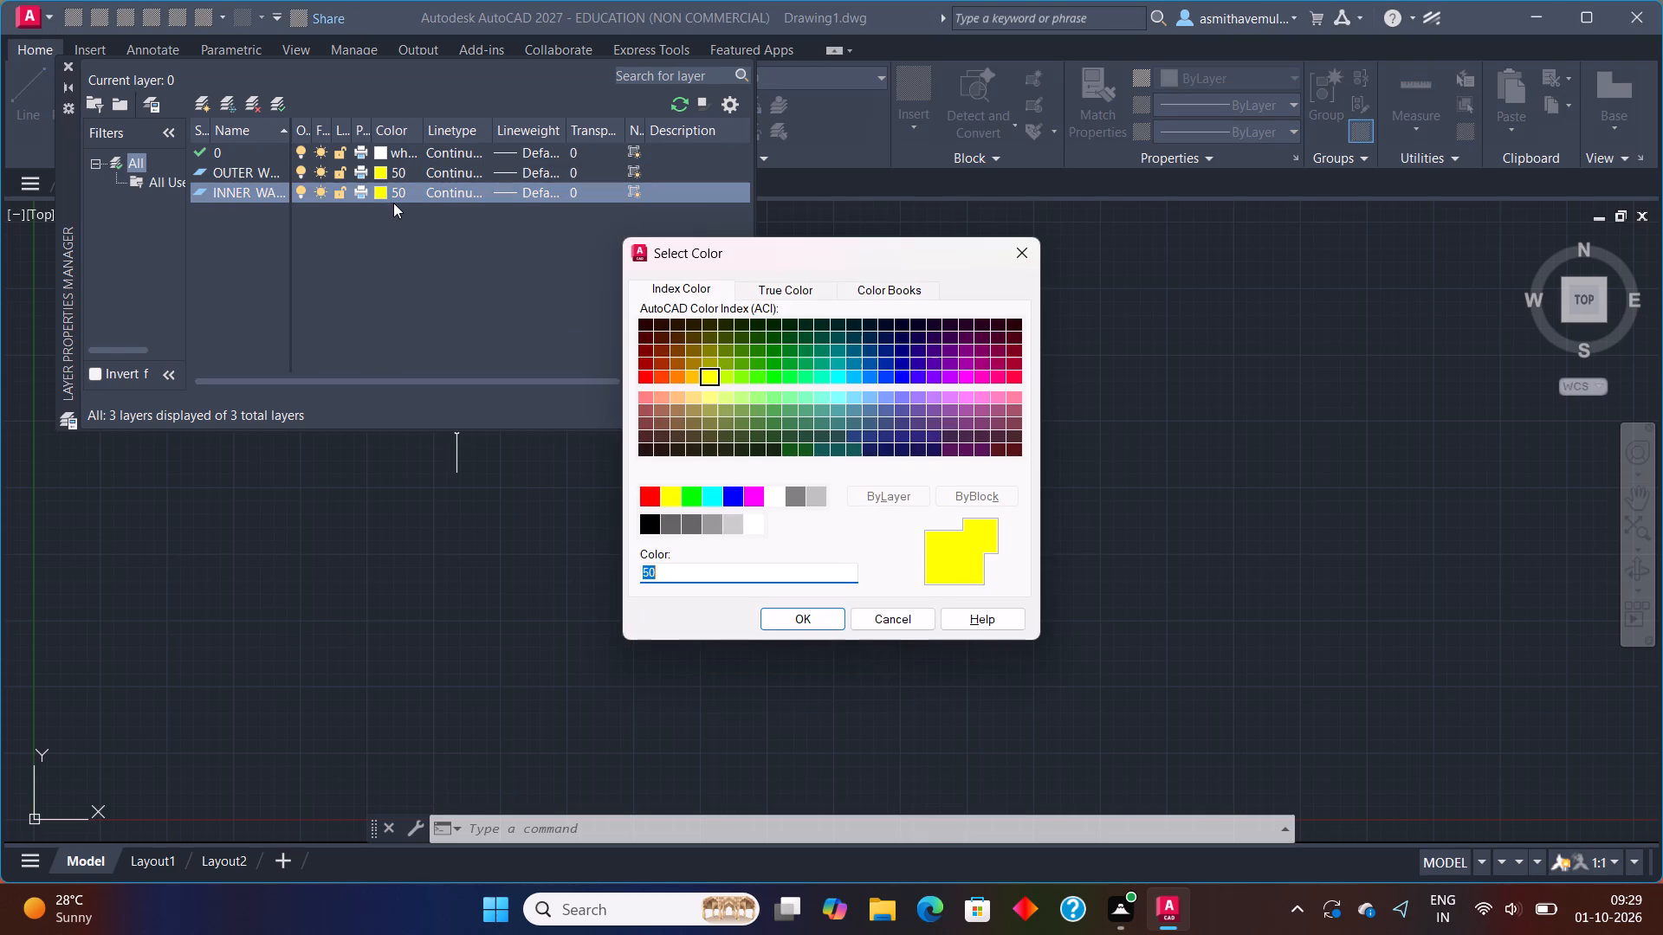
left_click(650, 376)
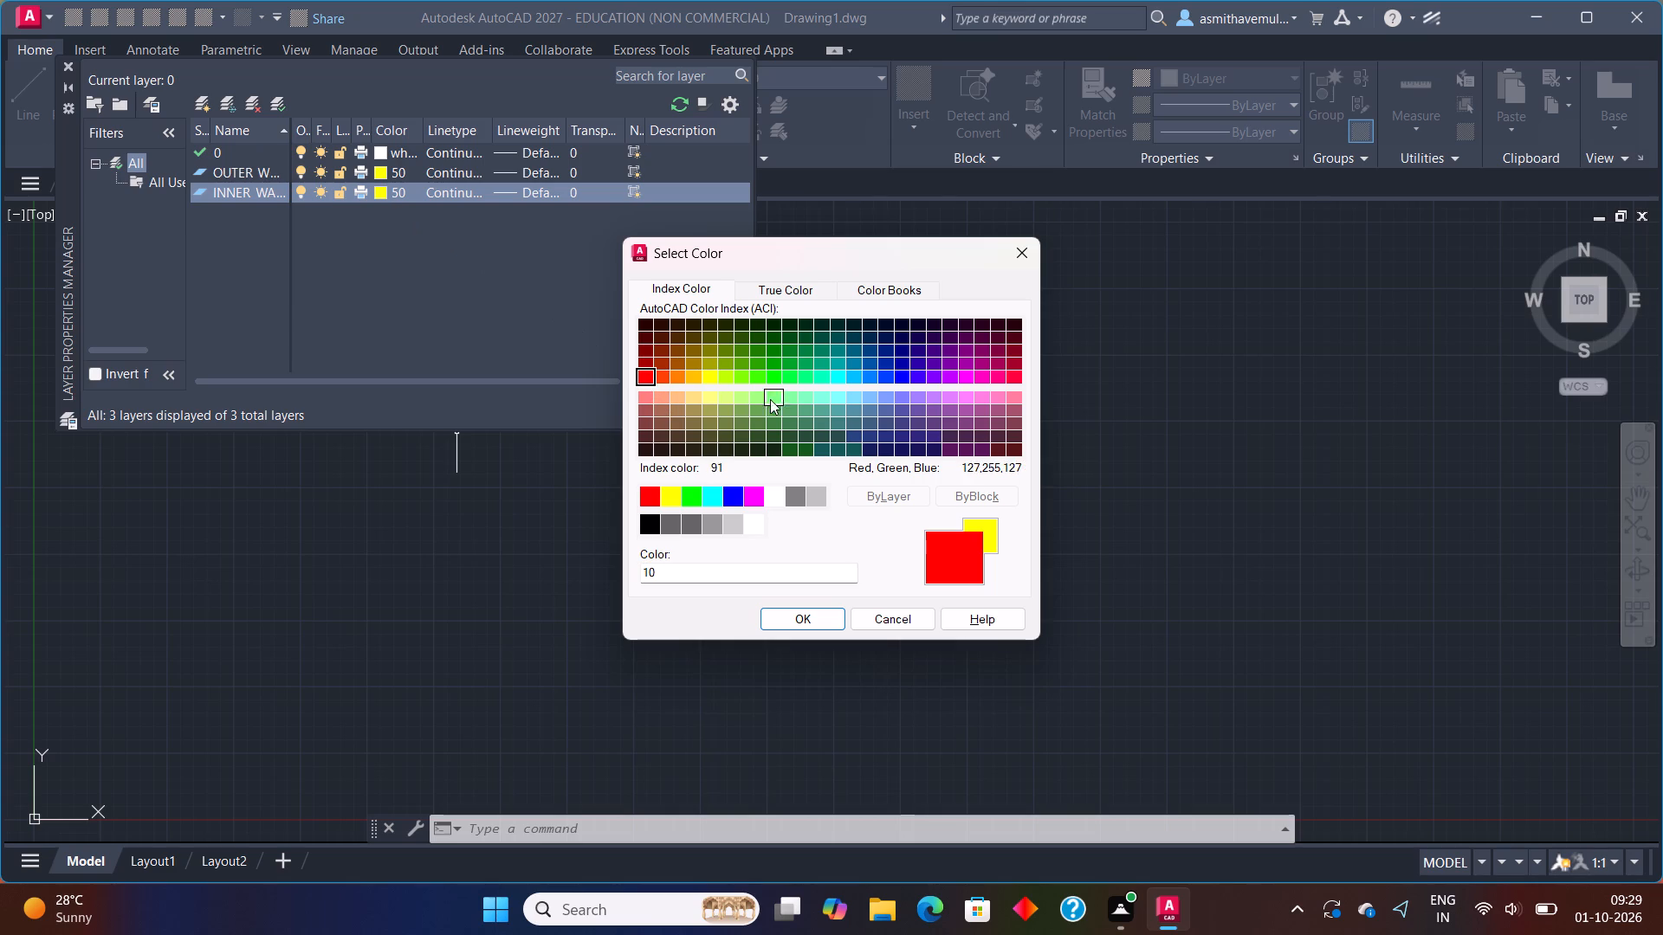
left_click(1013, 378)
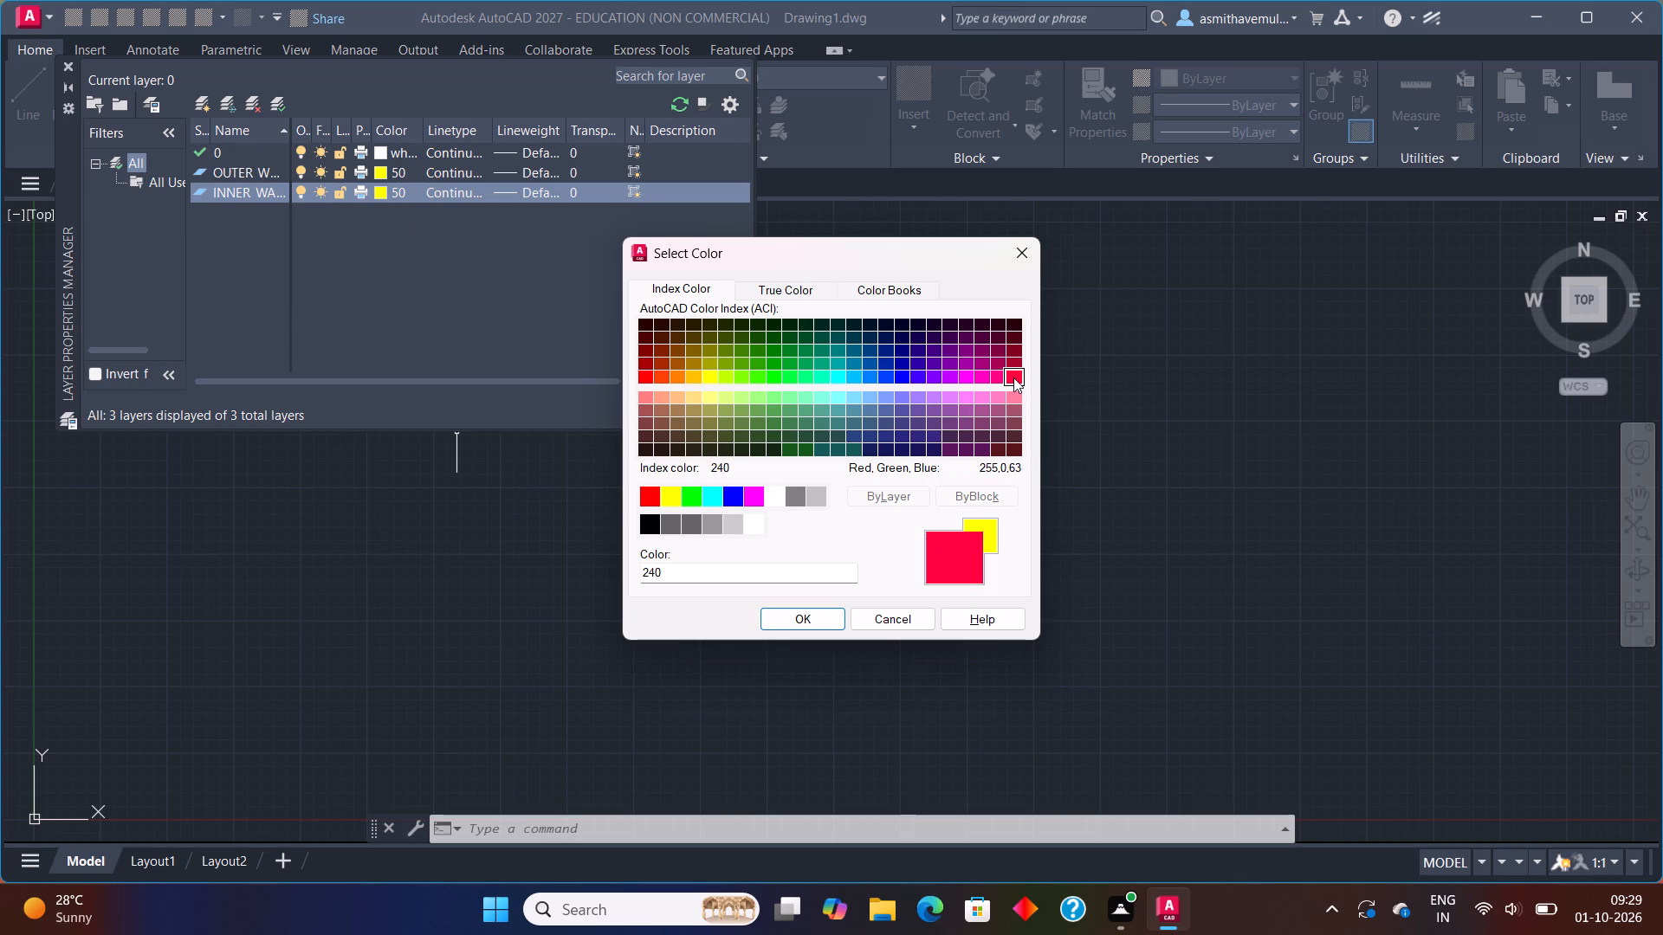
left_click(1013, 377)
left_click(881, 375)
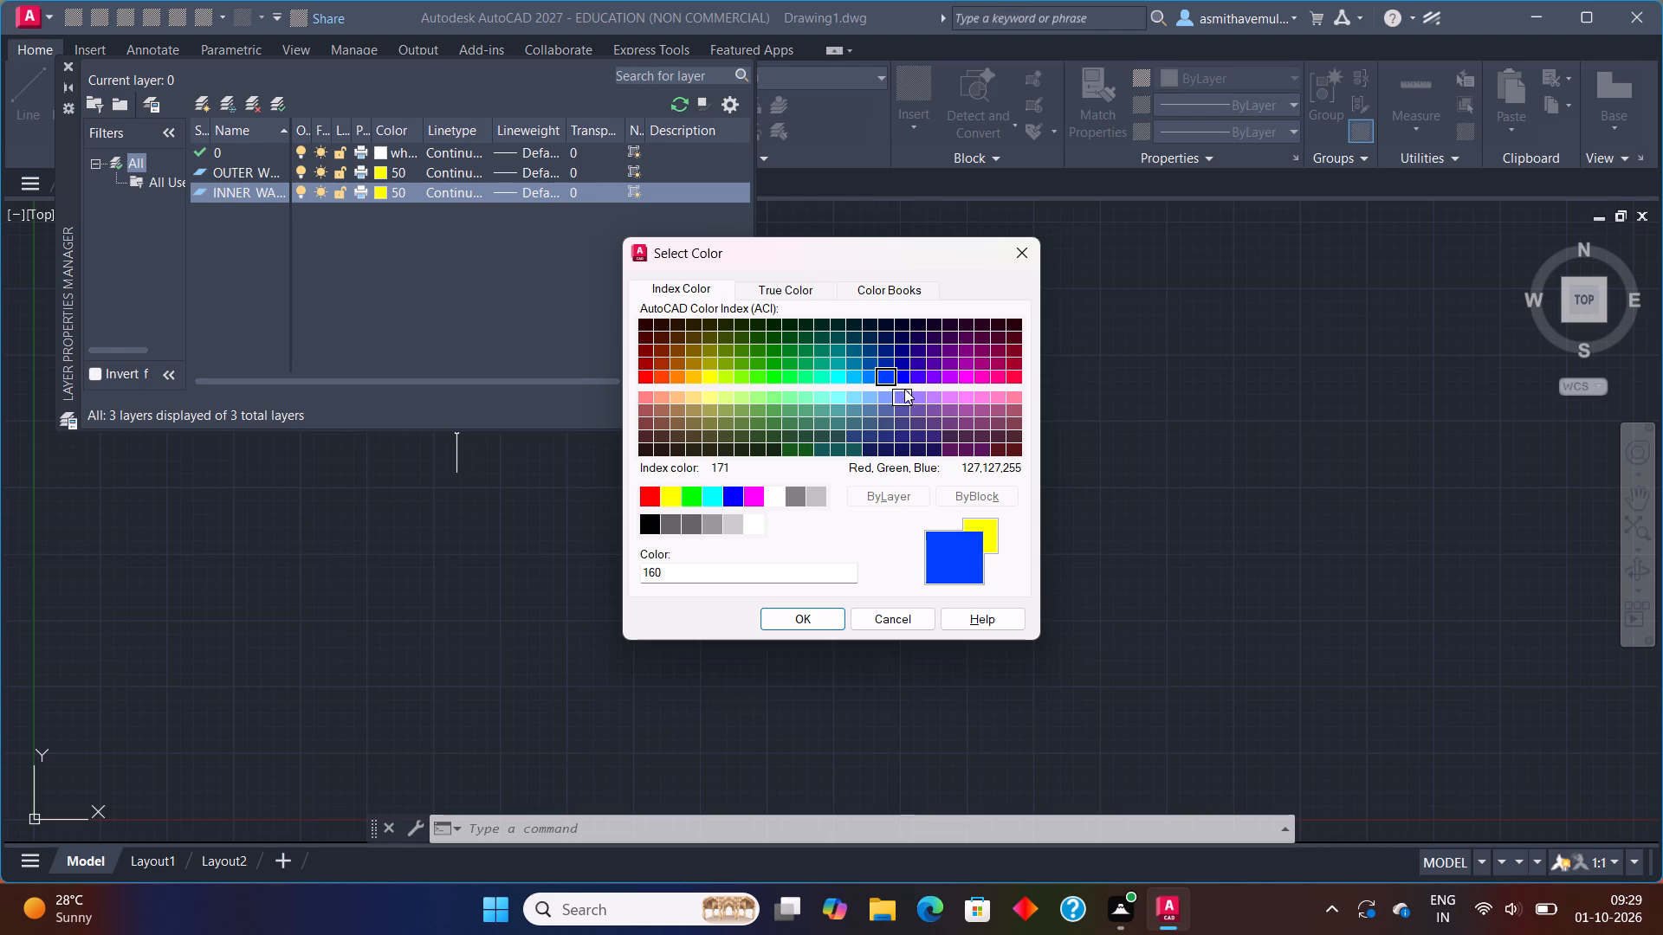
left_click(909, 376)
left_click(914, 375)
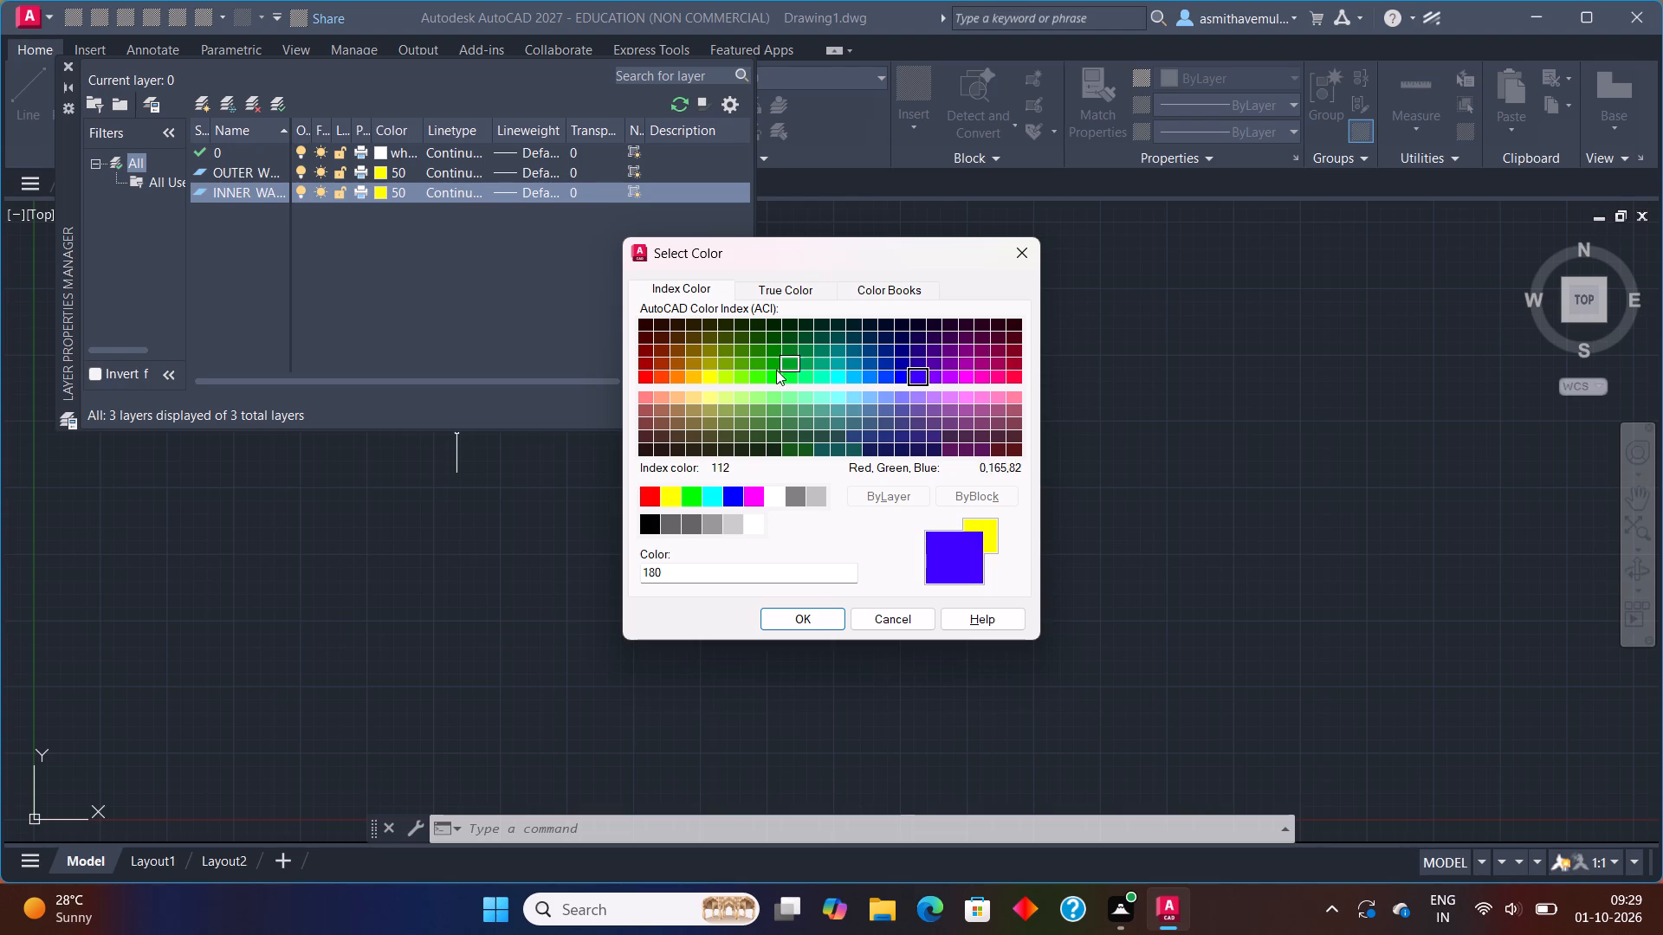
left_click(650, 355)
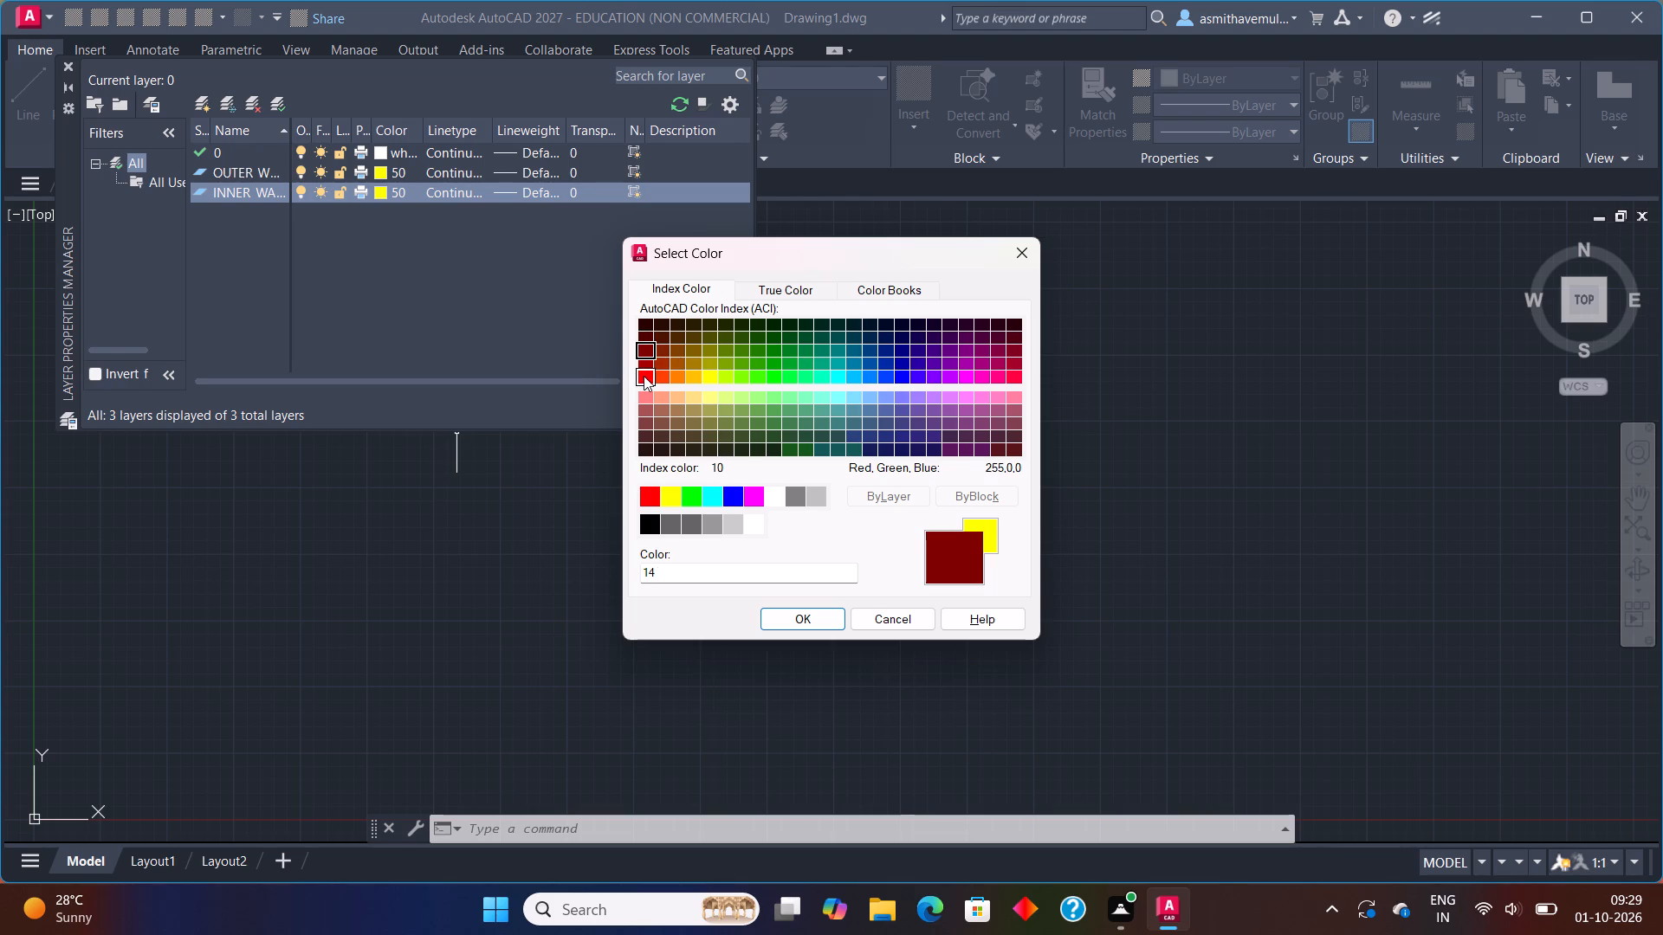
left_click(644, 376)
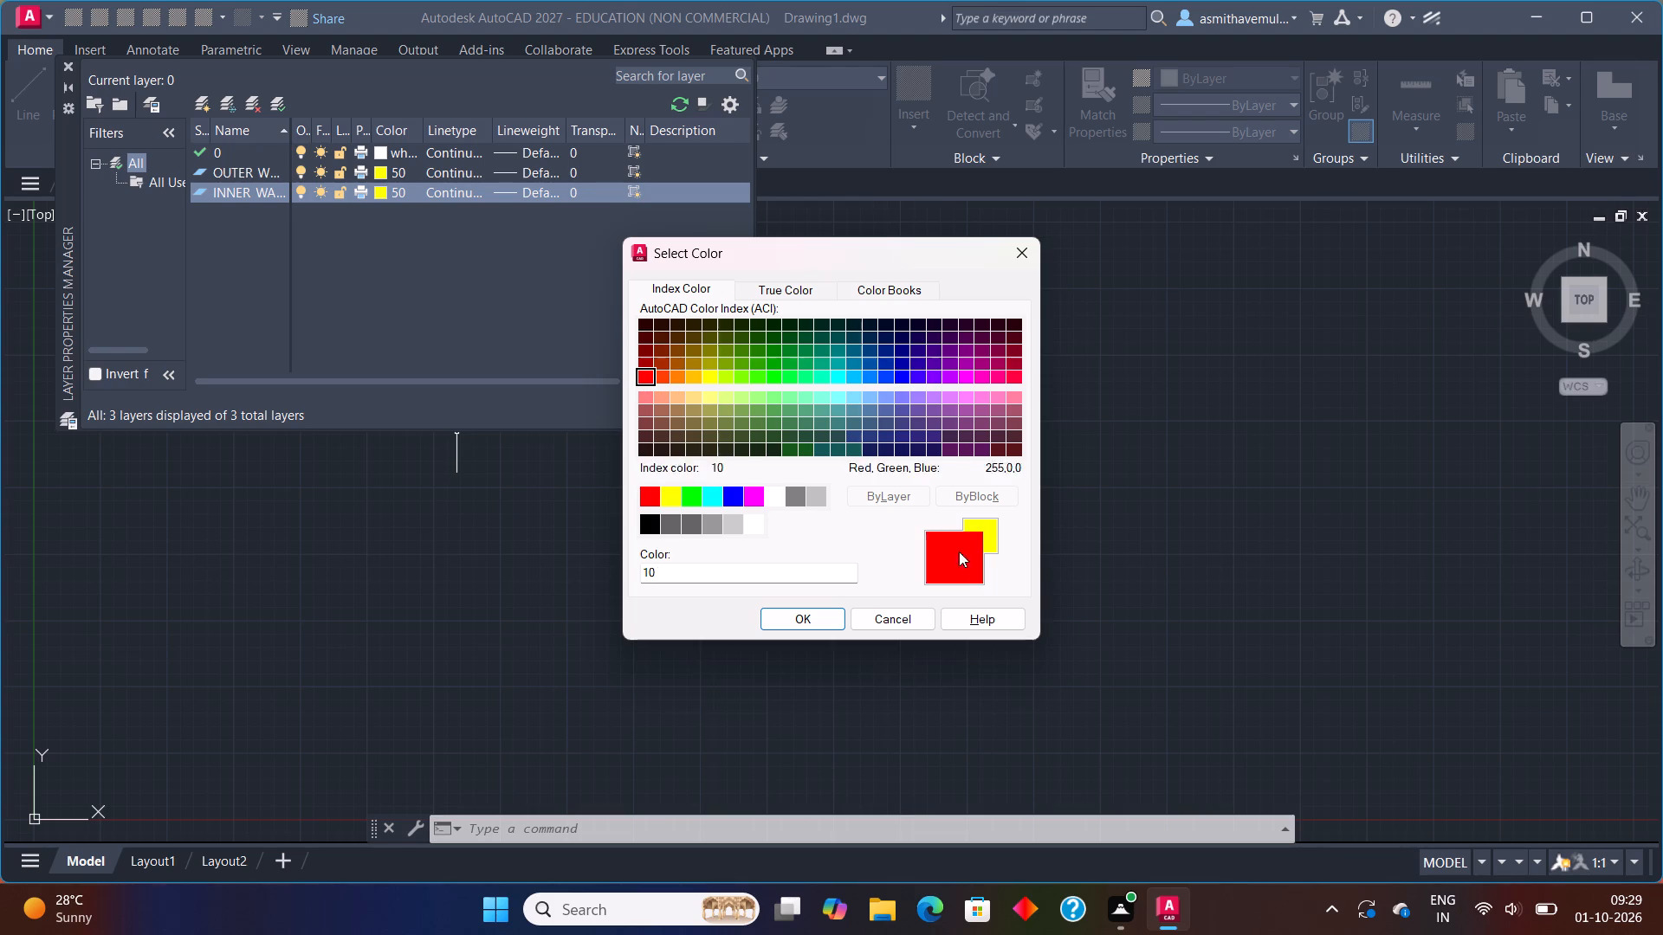
left_click(802, 620)
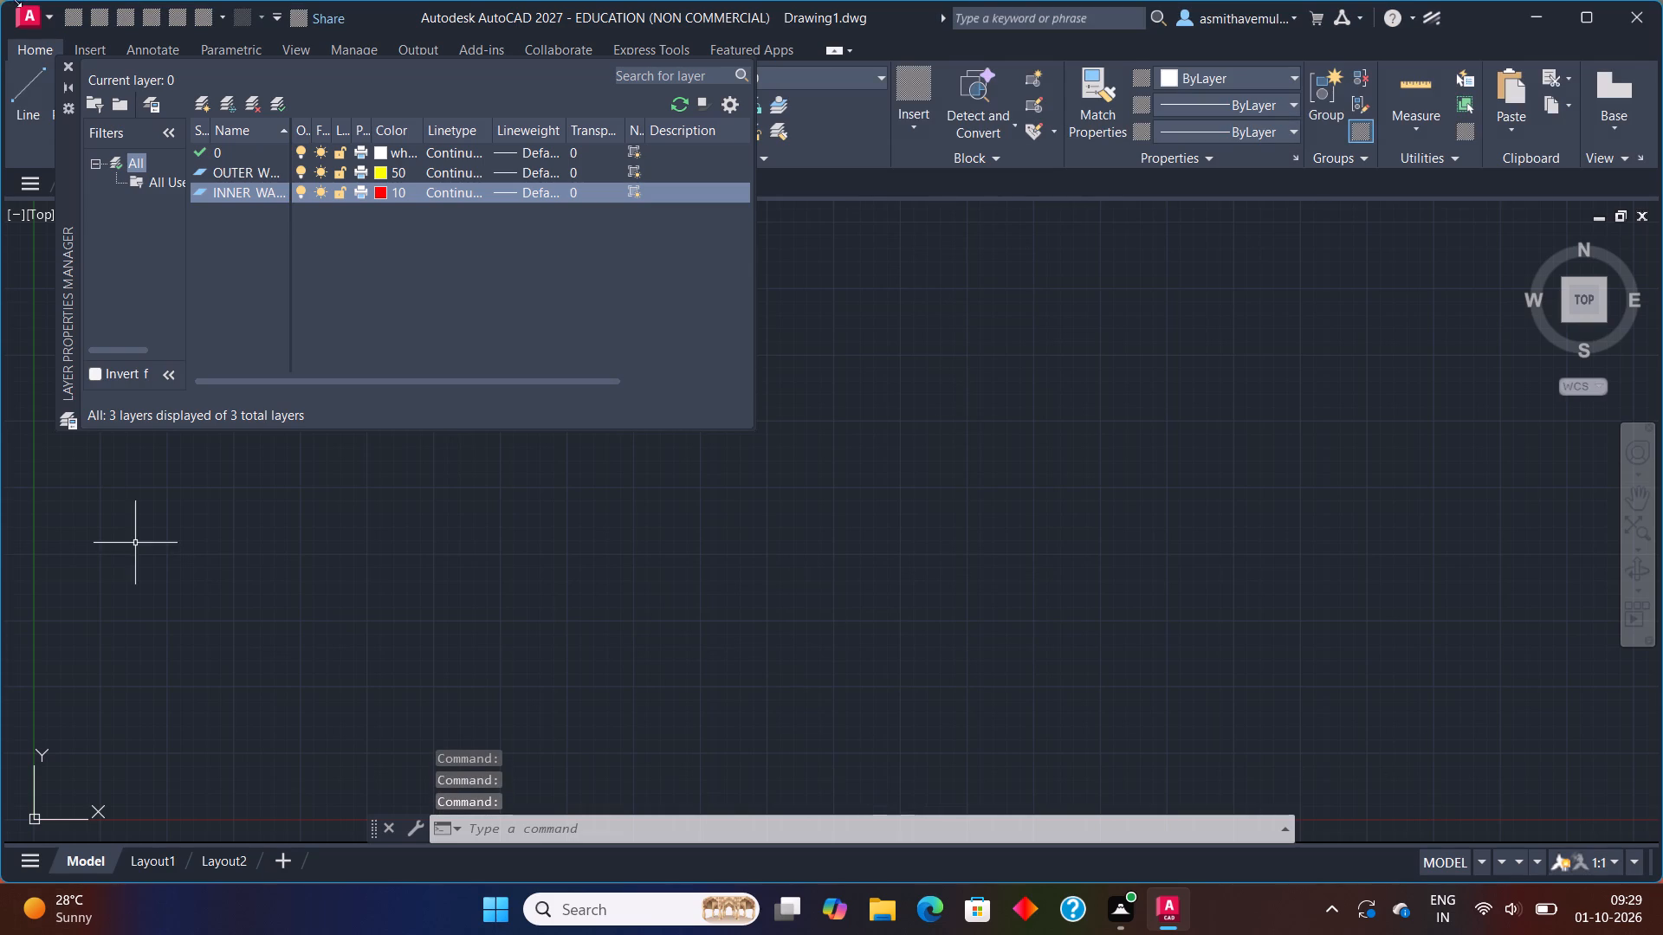
Create a new layer named DOORS and set its colour to light blue, index 141.
left_click(197, 106)
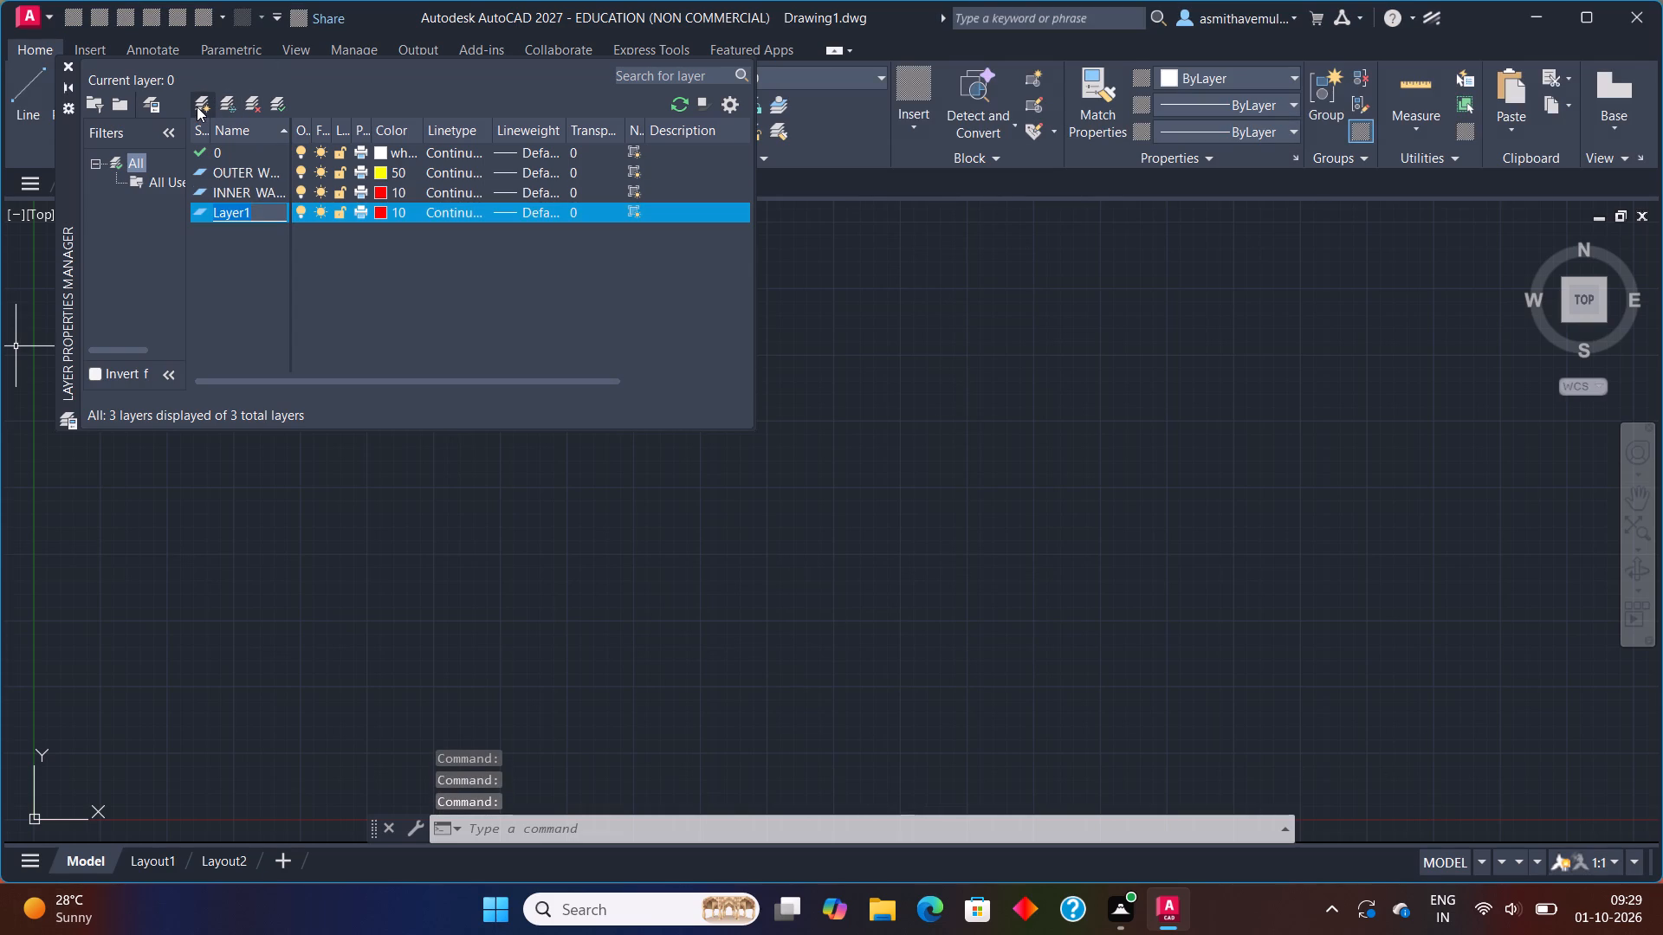
key("BackSpace")
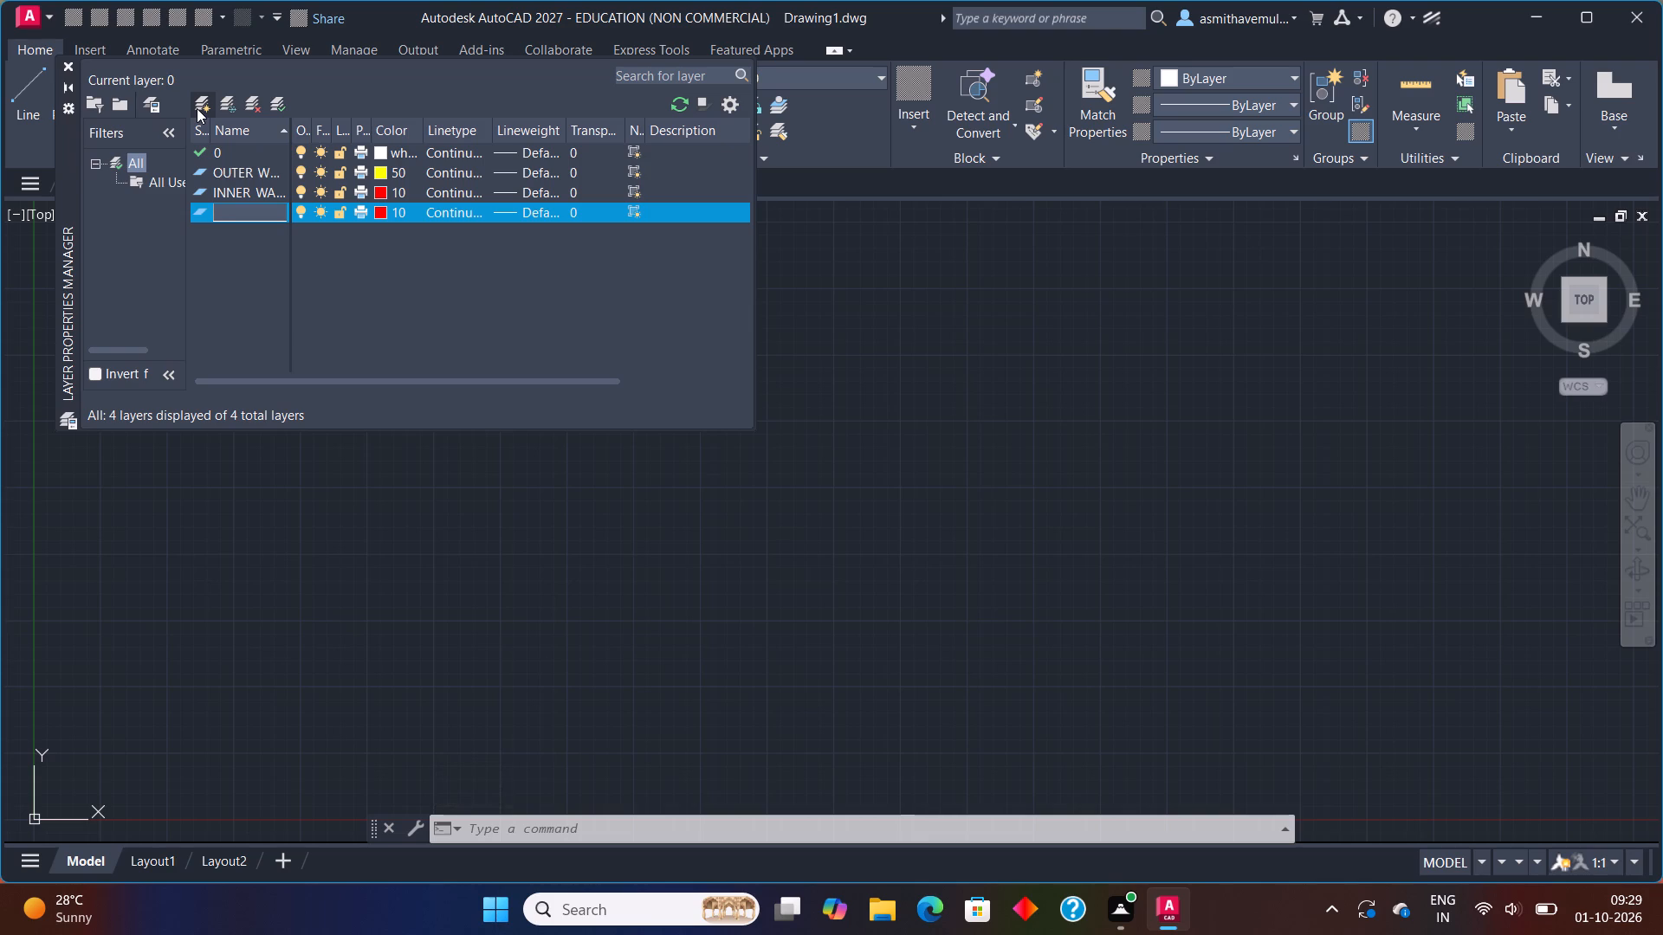
type("DDORS")
key("BackSpace")
key("BackSpace")
key("BackSpace")
key("BackSpace")
type("OORS")
left_click(379, 210)
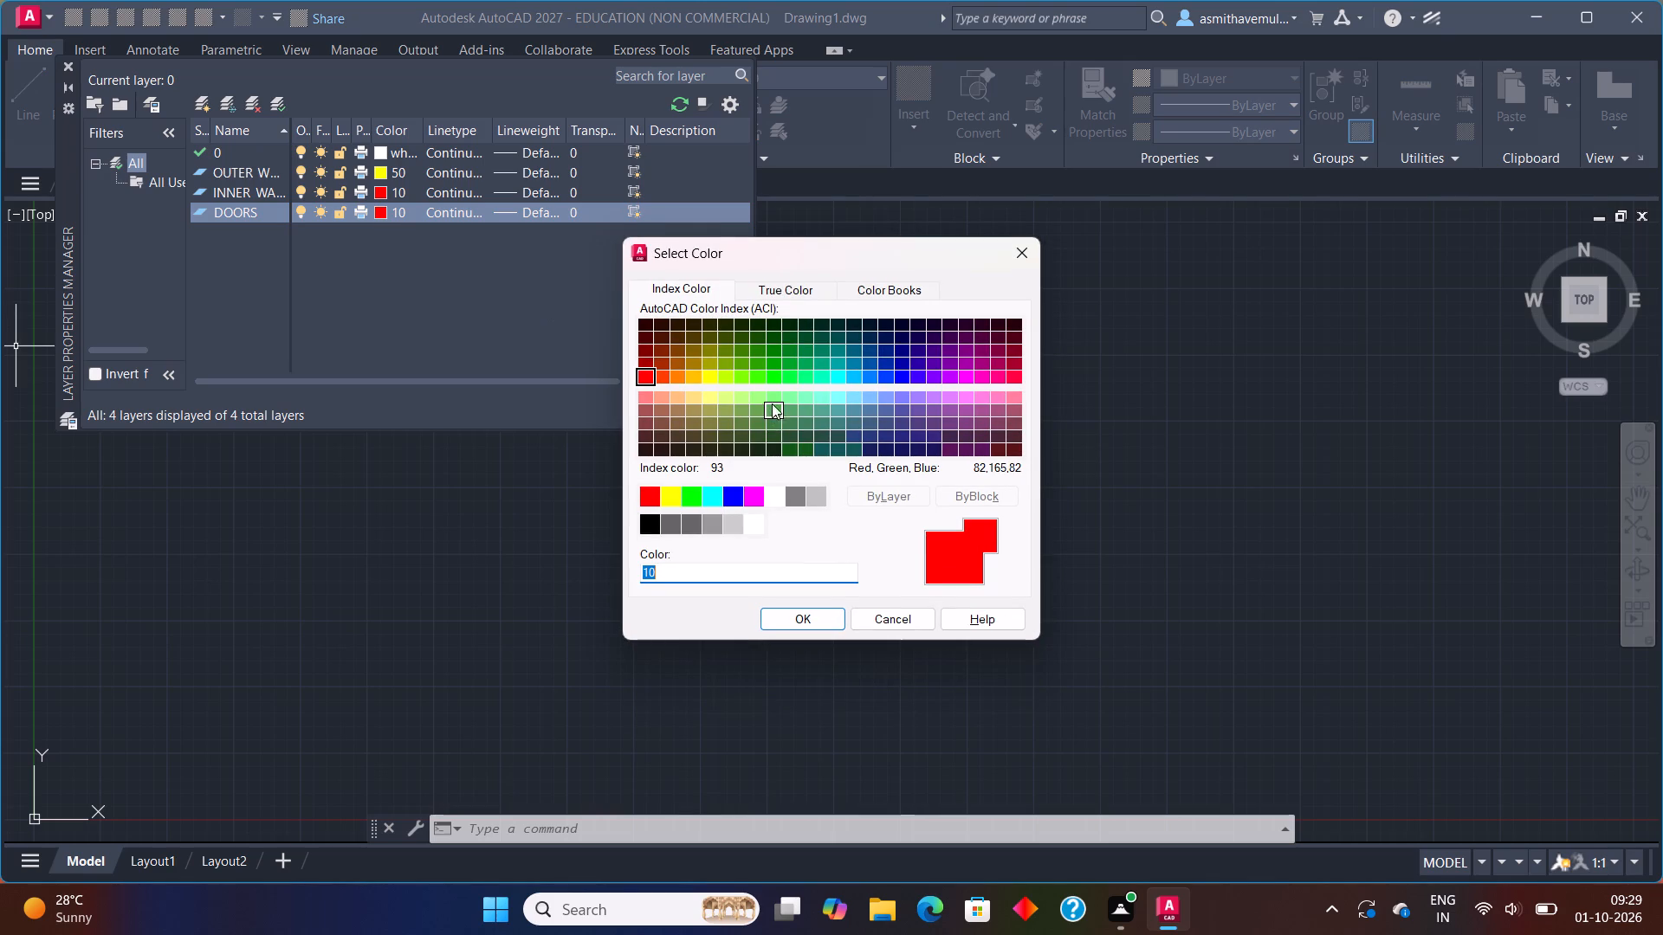
left_click(836, 397)
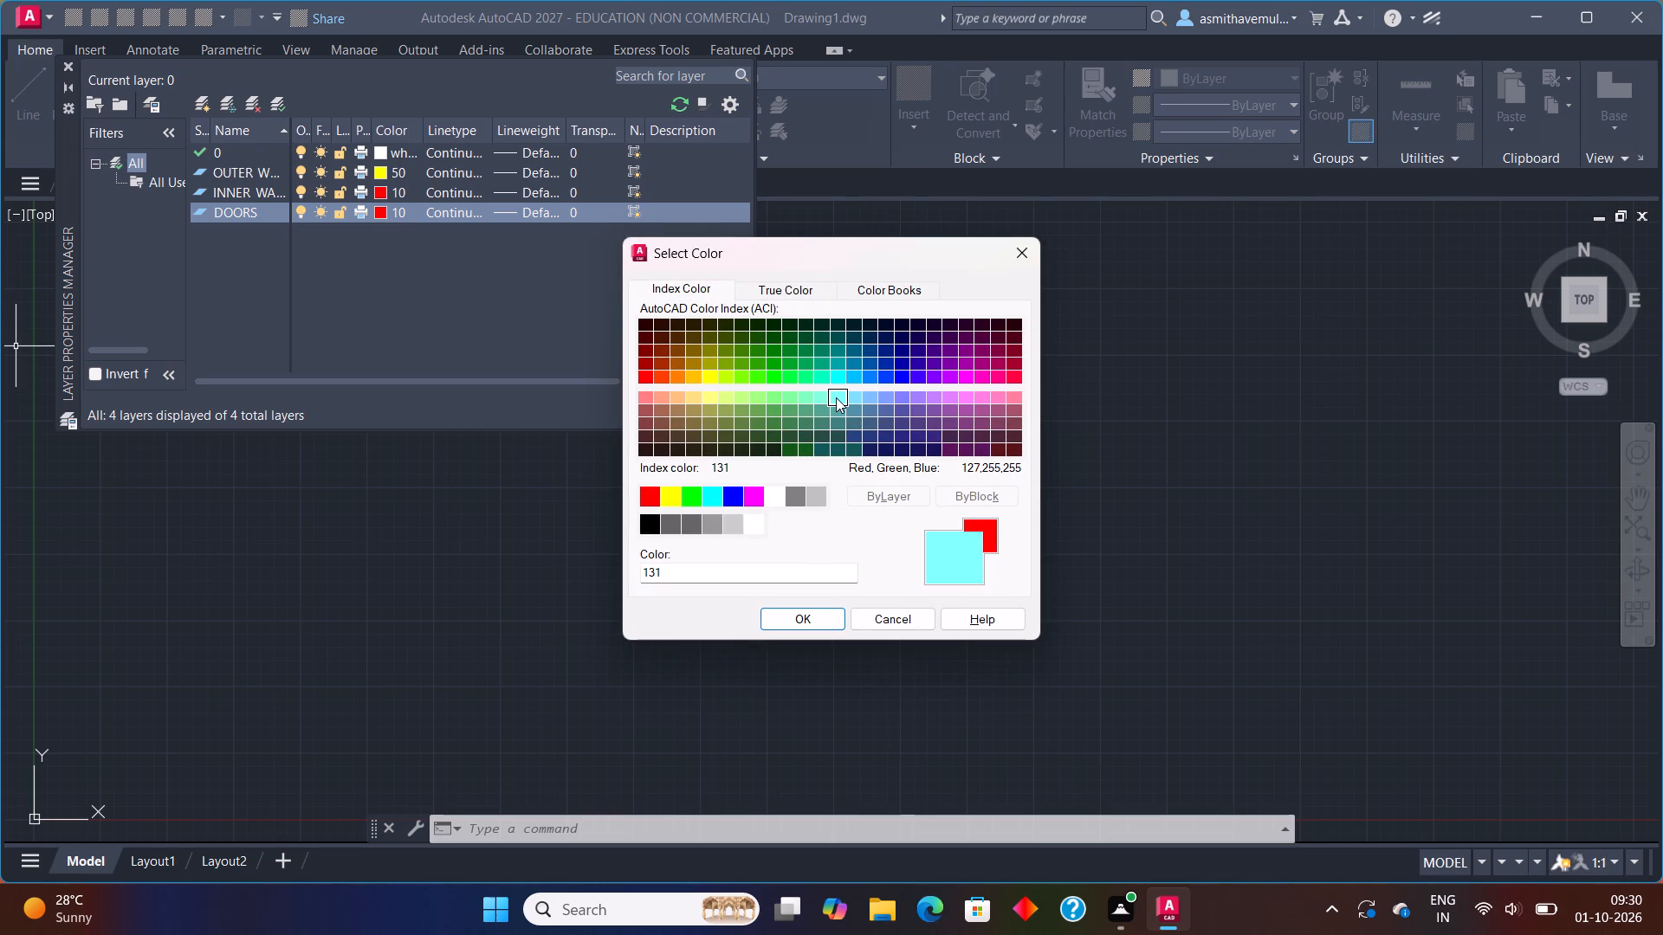
left_click(849, 397)
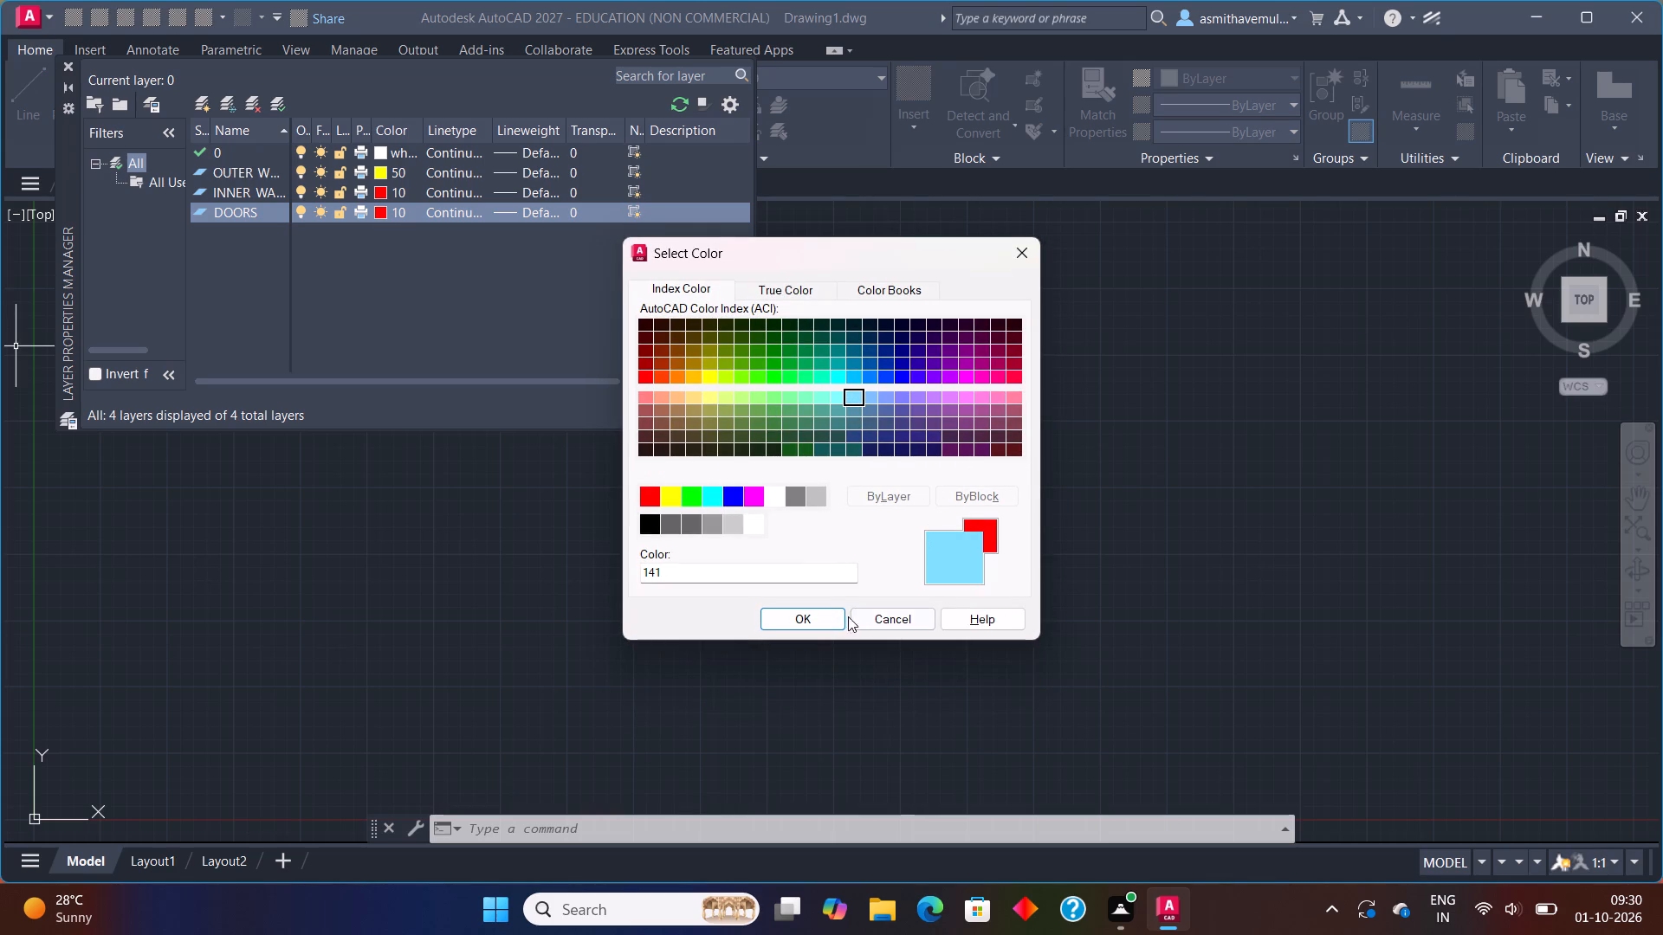
left_click(812, 616)
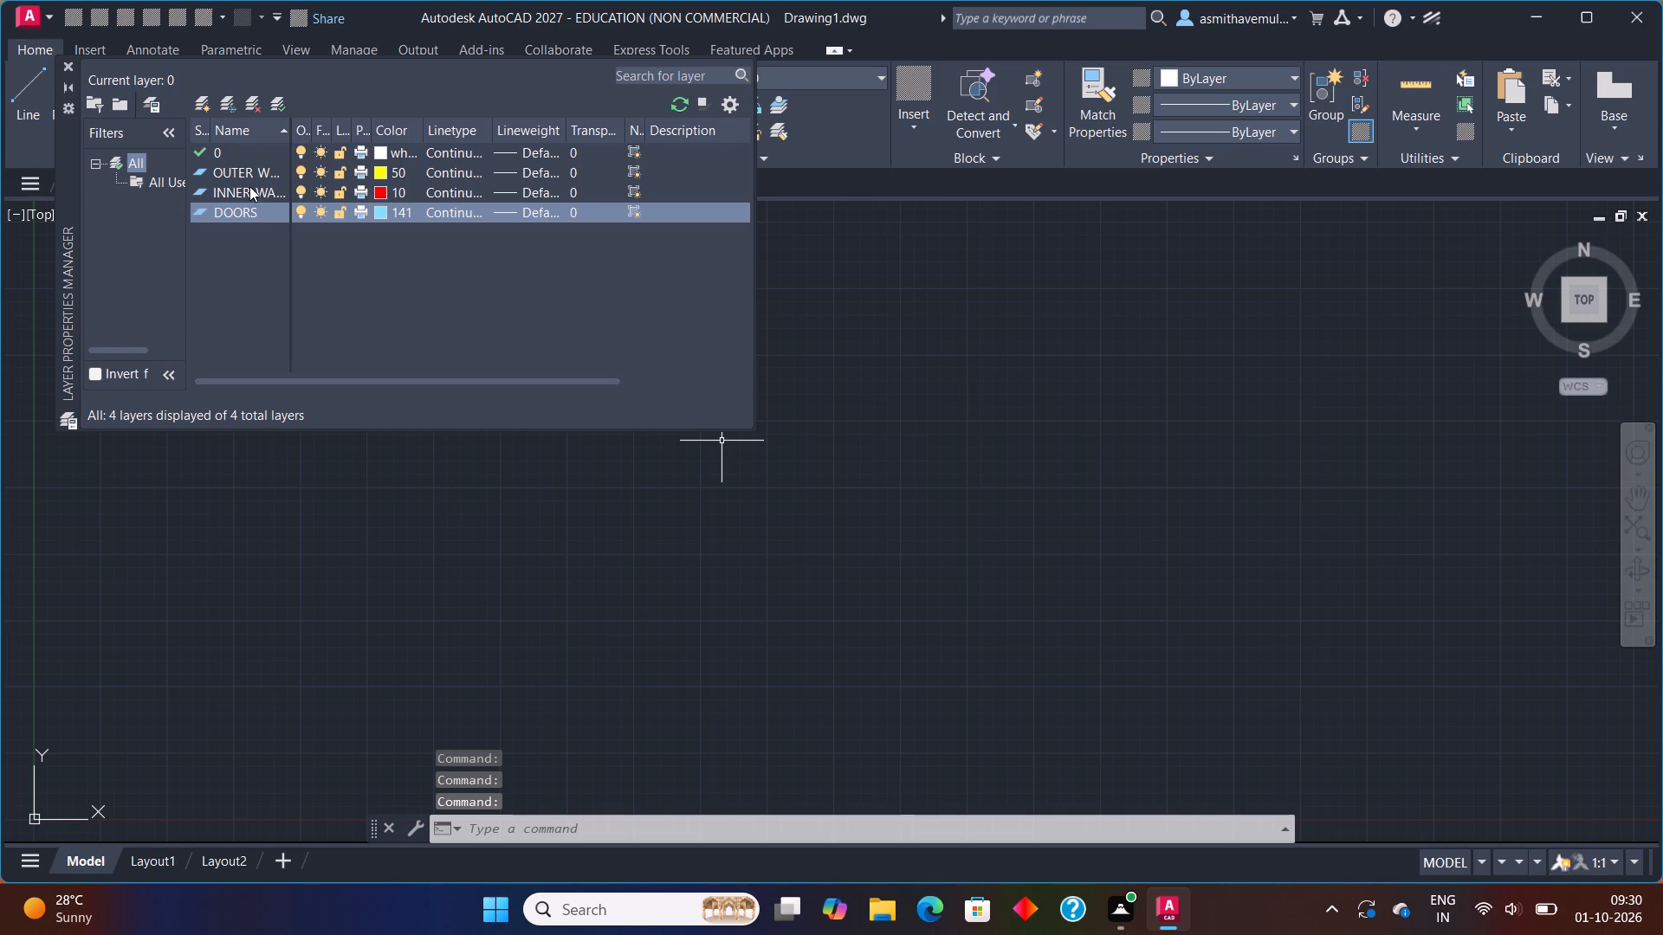
Create a new layer named WINDOWS and set its colour to dark green, index 116.
left_click(202, 105)
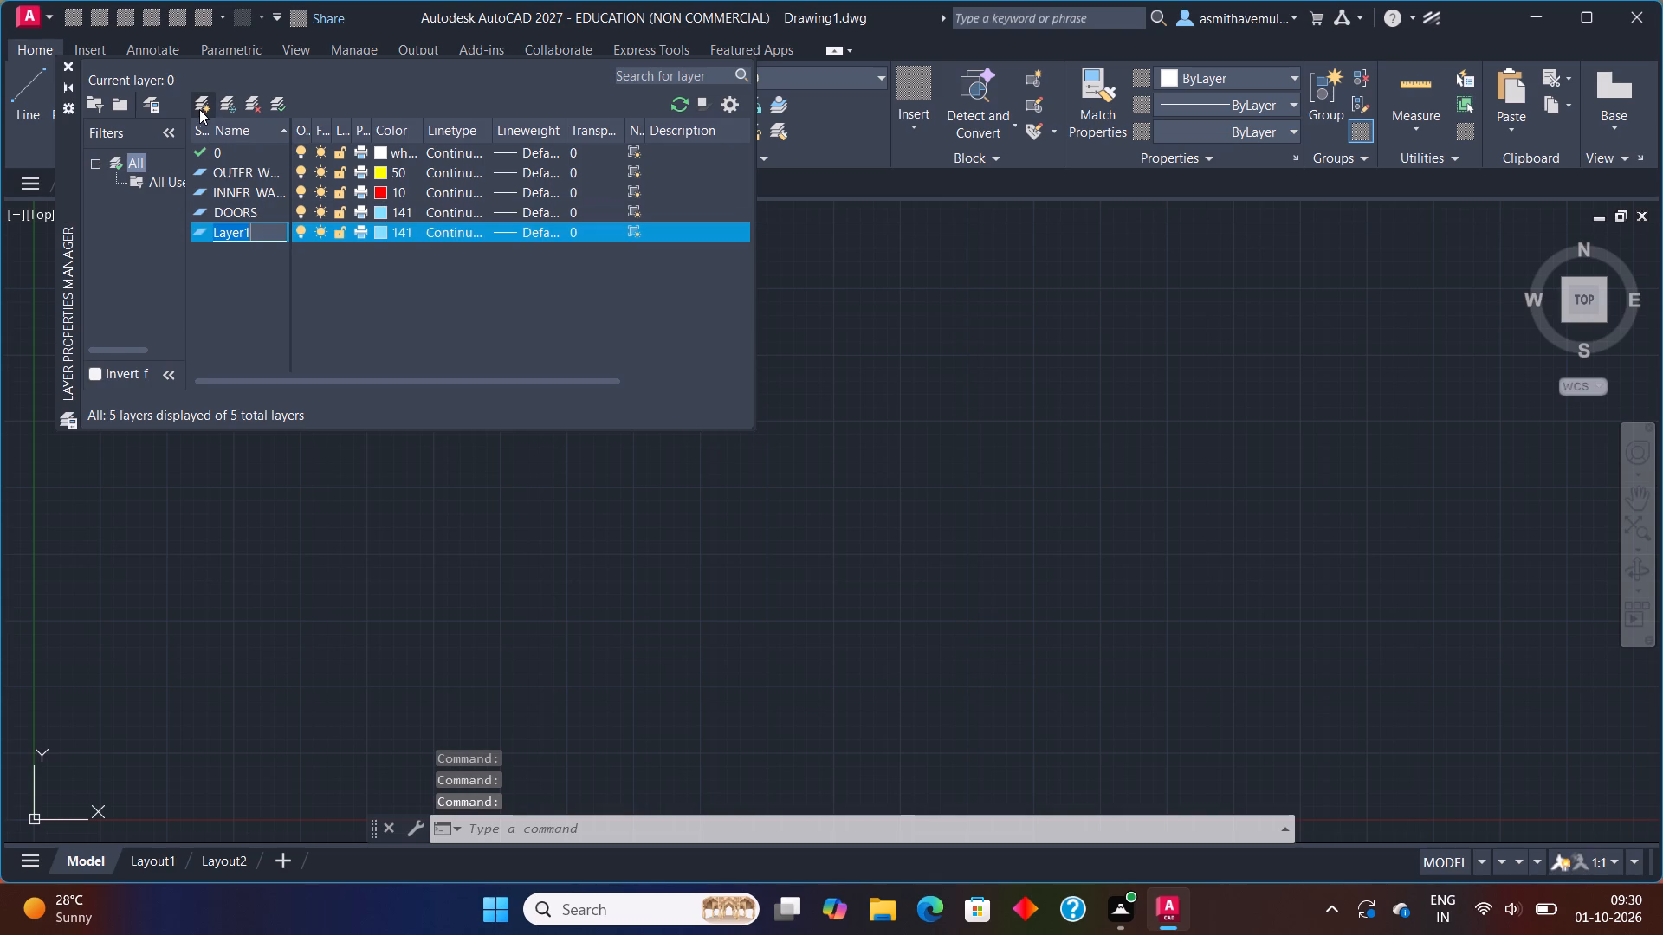
key("BackSpace")
key("BackSpace")
type("WIN")
type("DOWS")
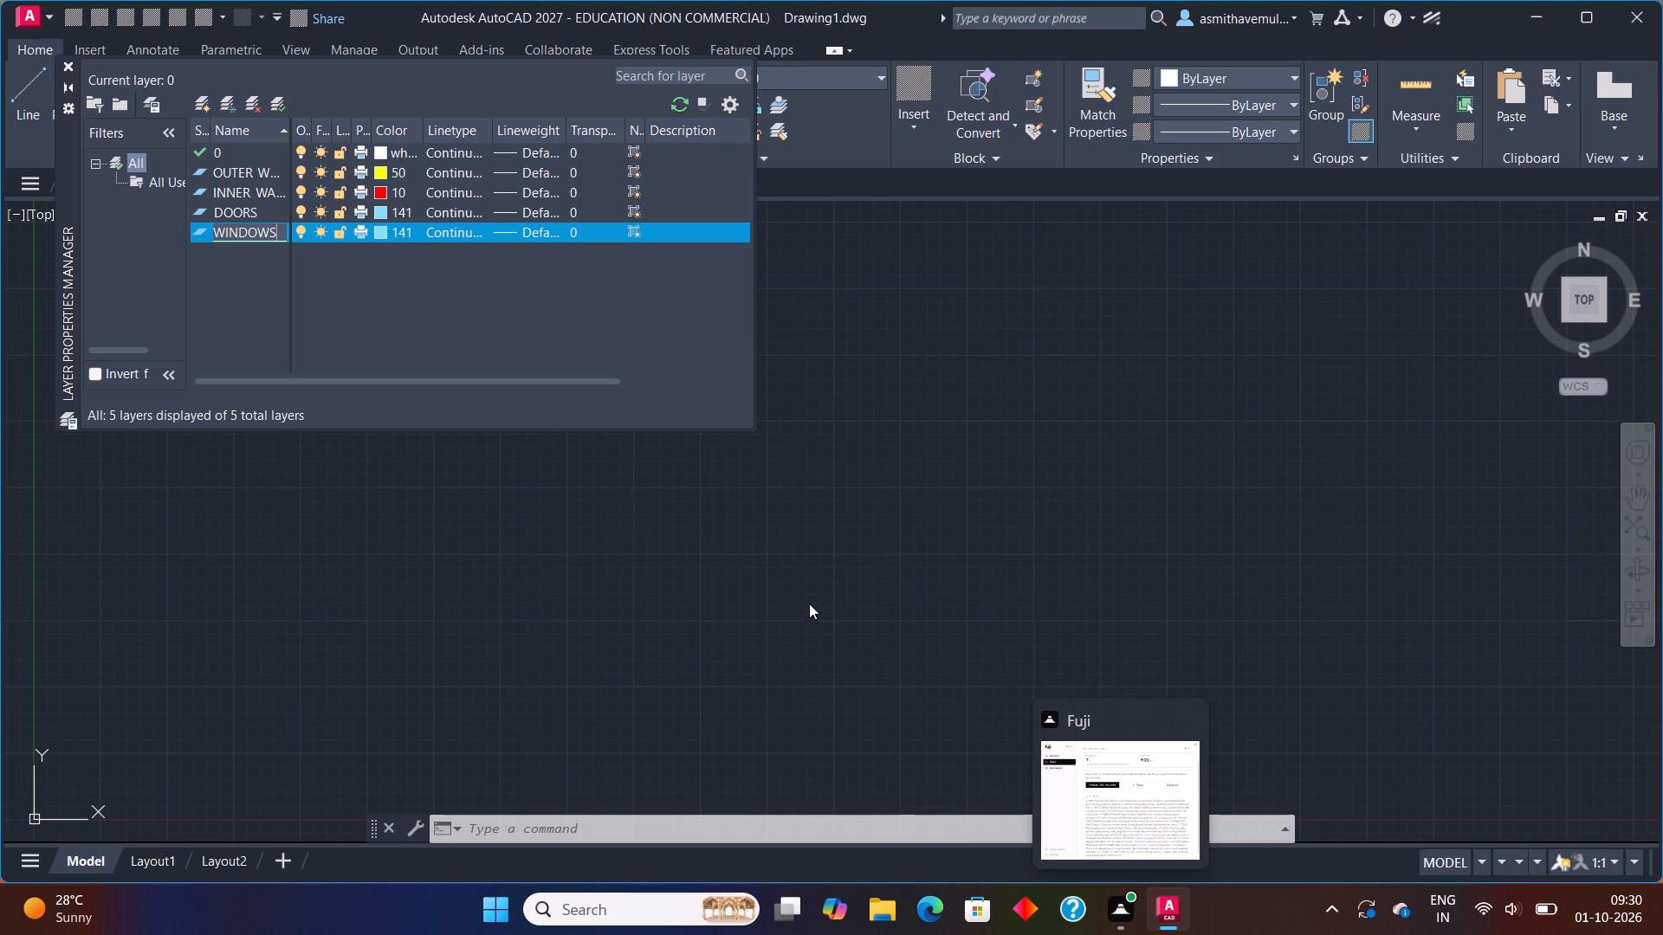
left_click(384, 234)
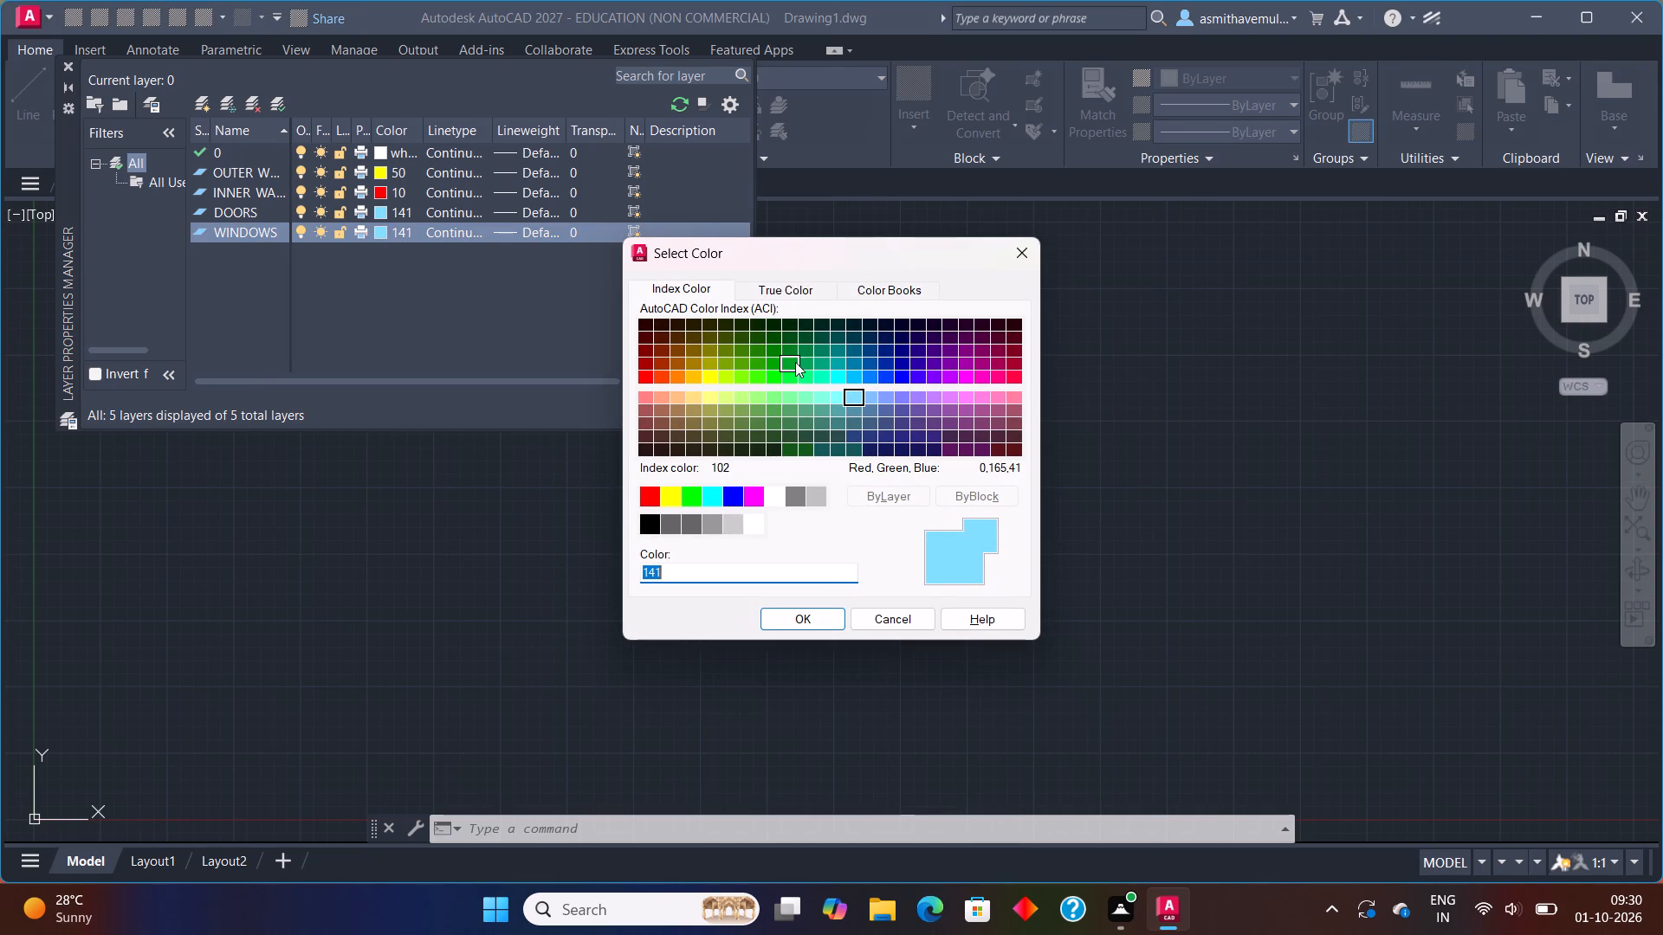
left_click(793, 349)
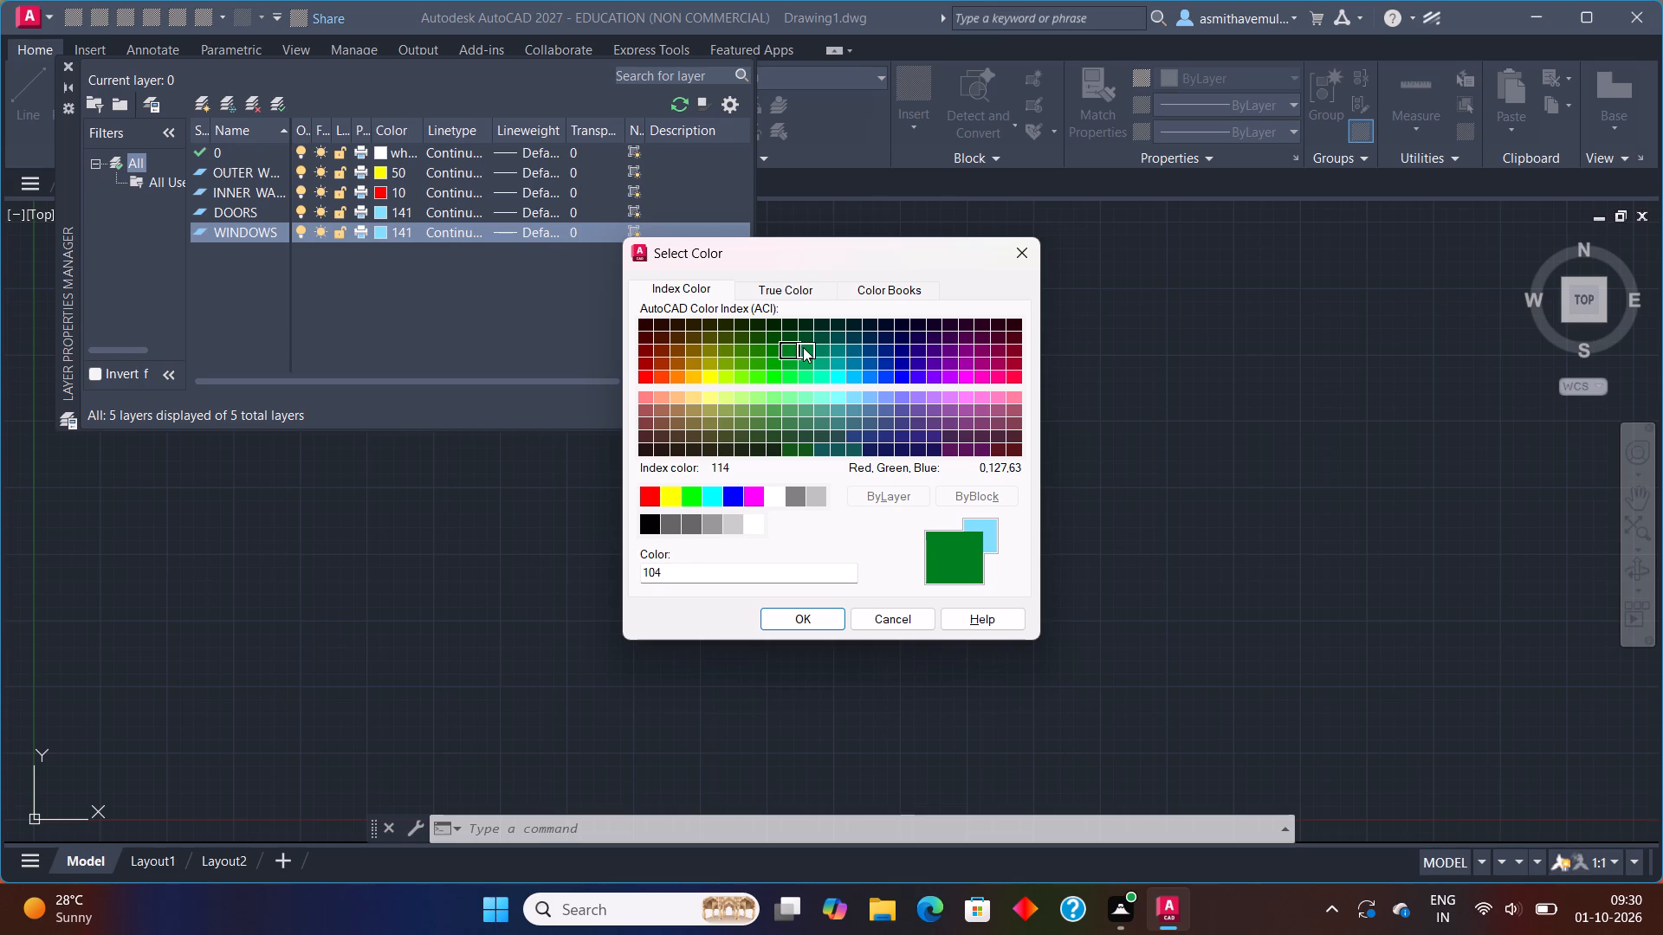
left_click(806, 337)
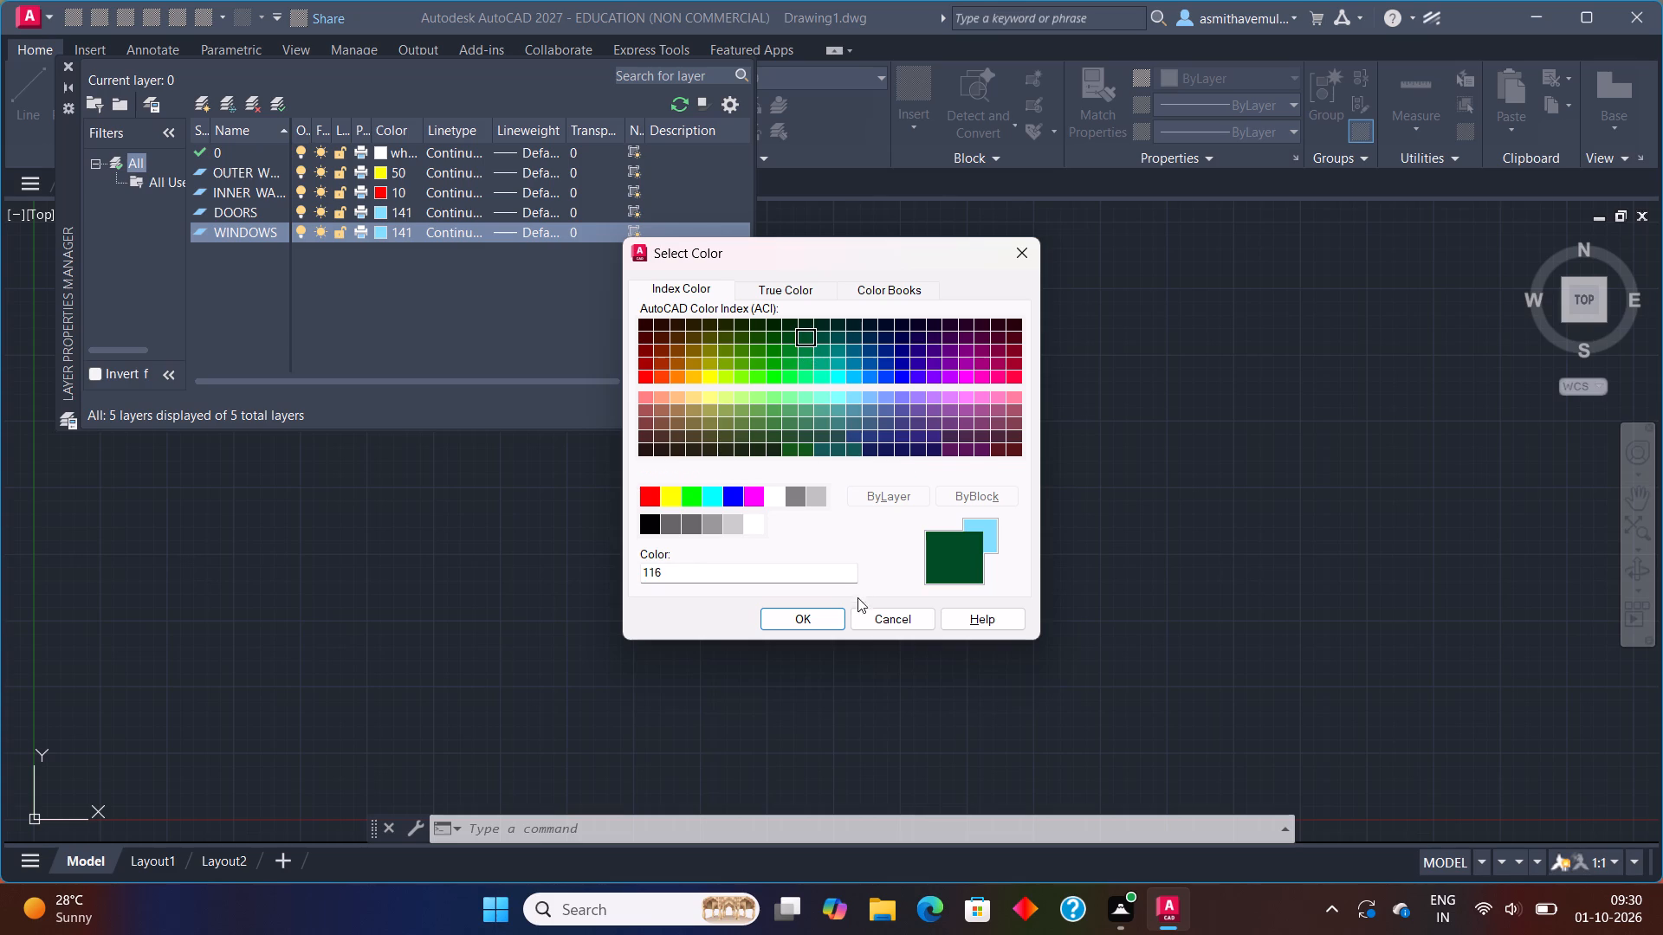
left_click(832, 619)
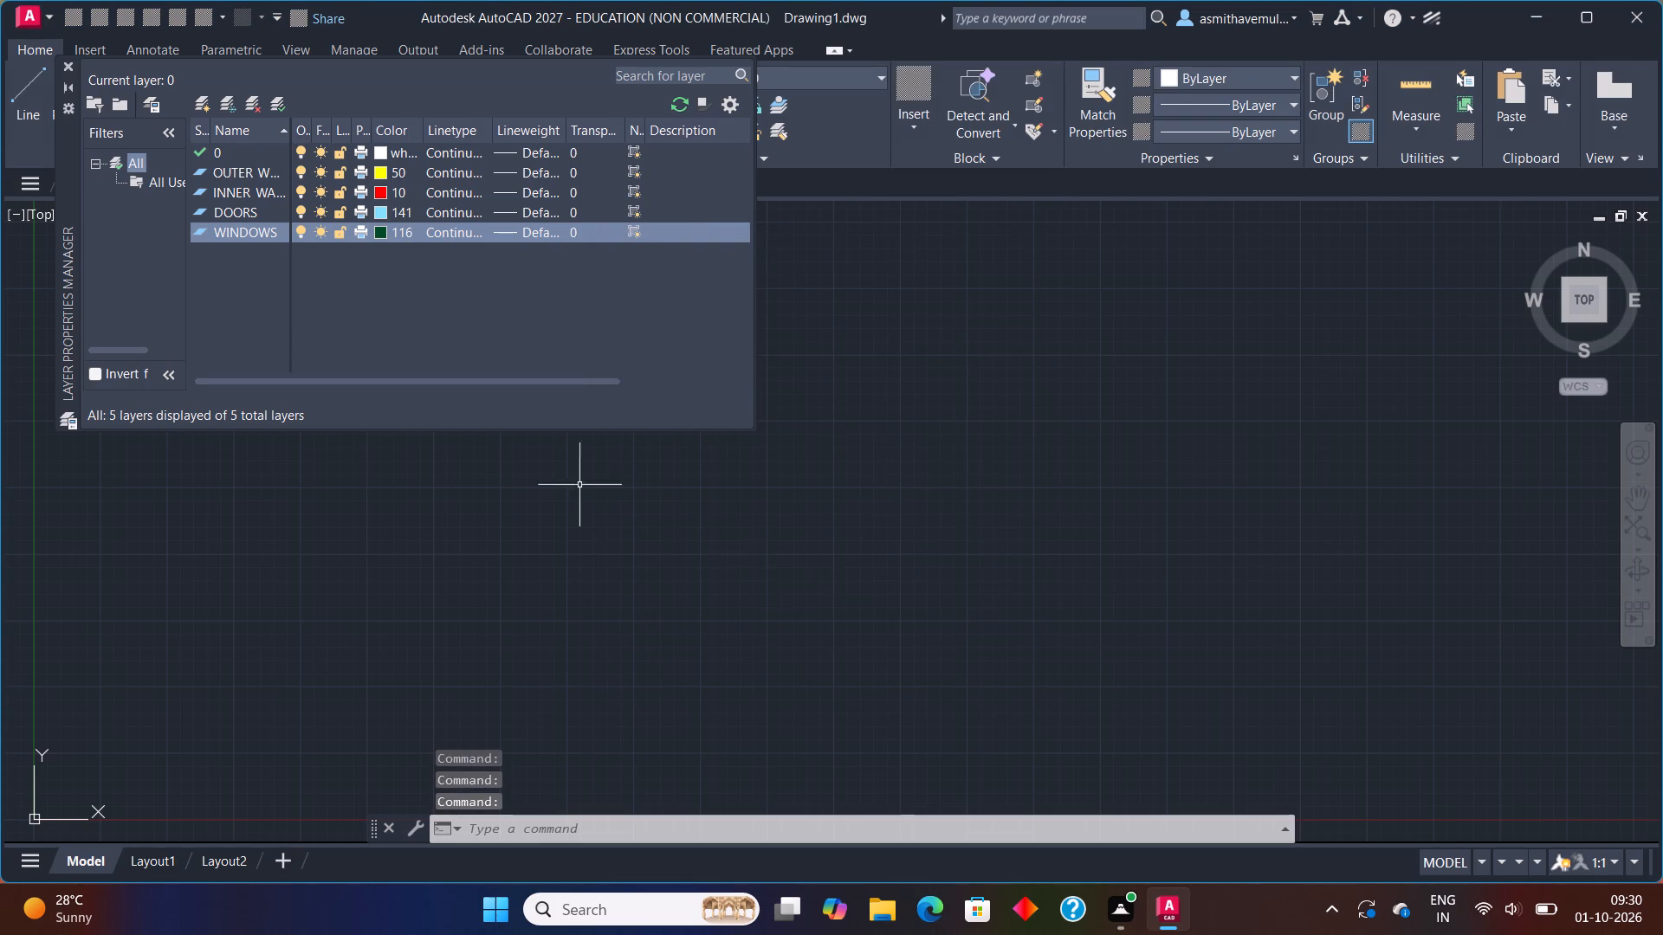
Create a new layer named FURNITURE and set its colour to light purple, index 201.
left_click(198, 97)
key("BackSpace")
key("BackSpace")
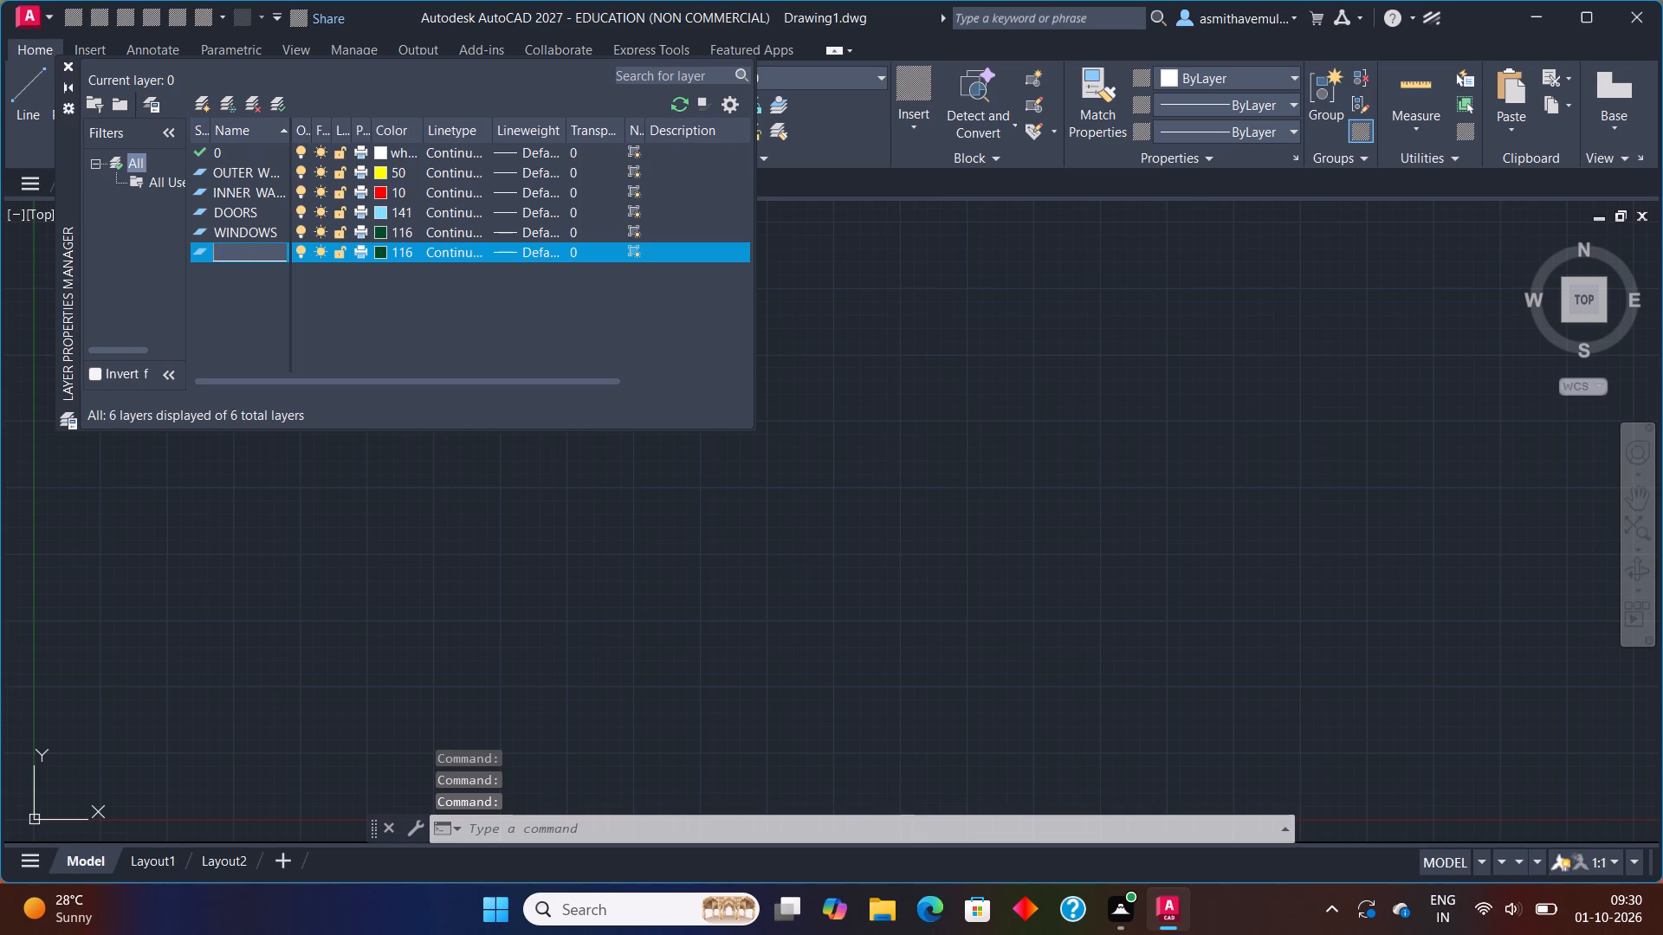
type("FURNITURE")
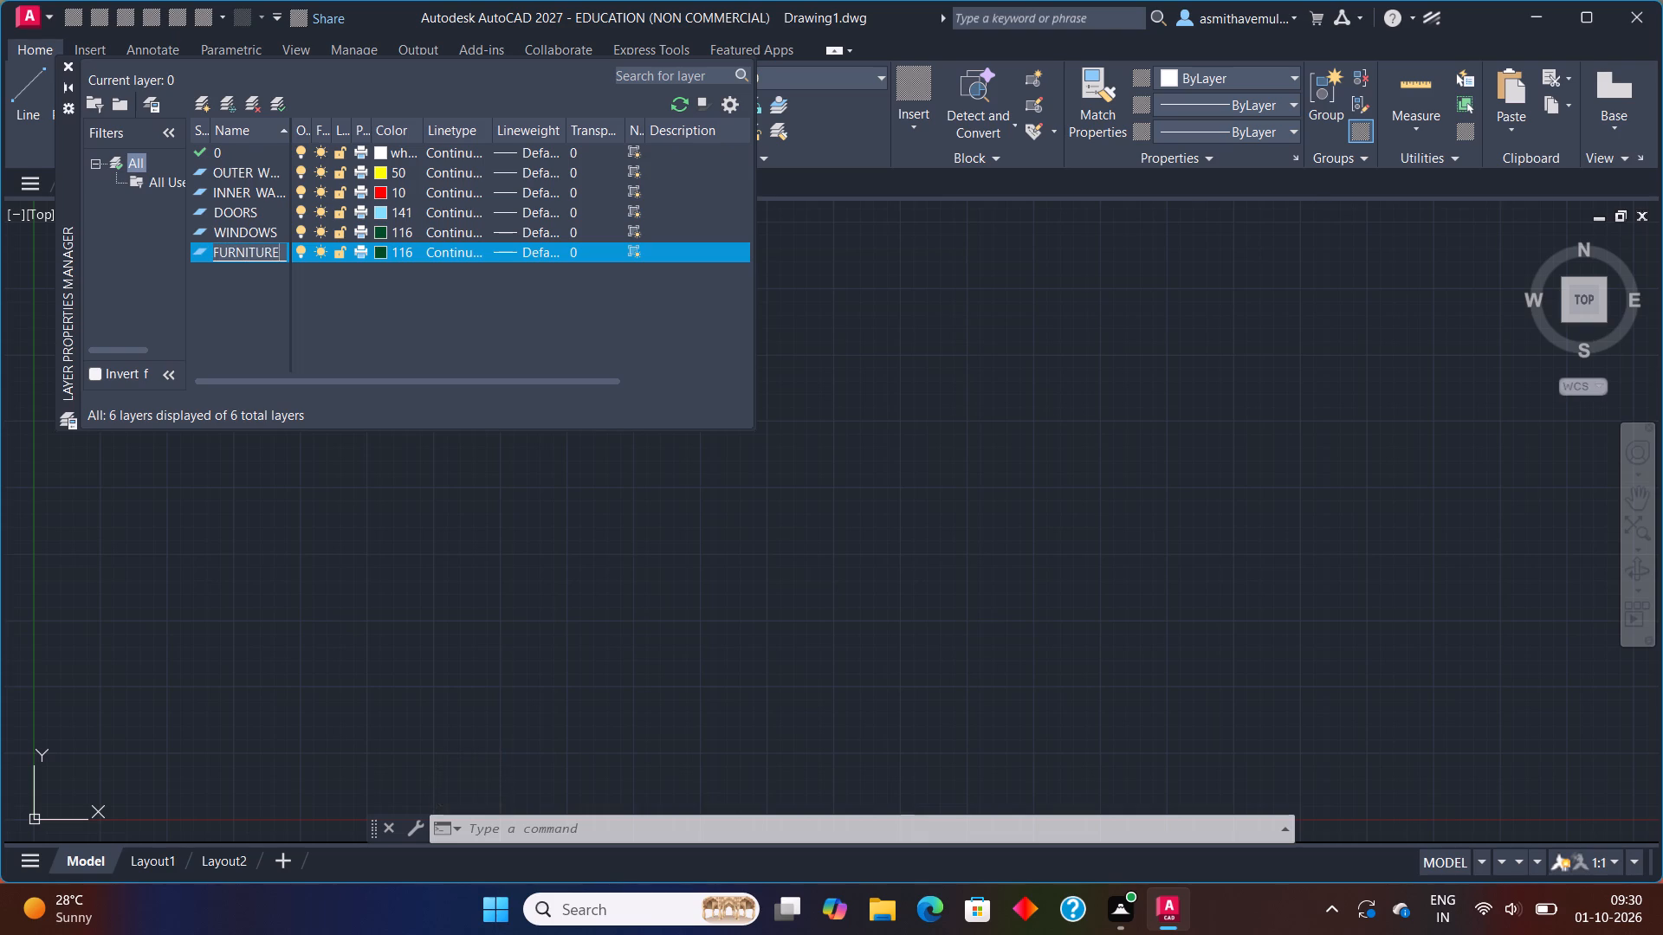
left_click(383, 246)
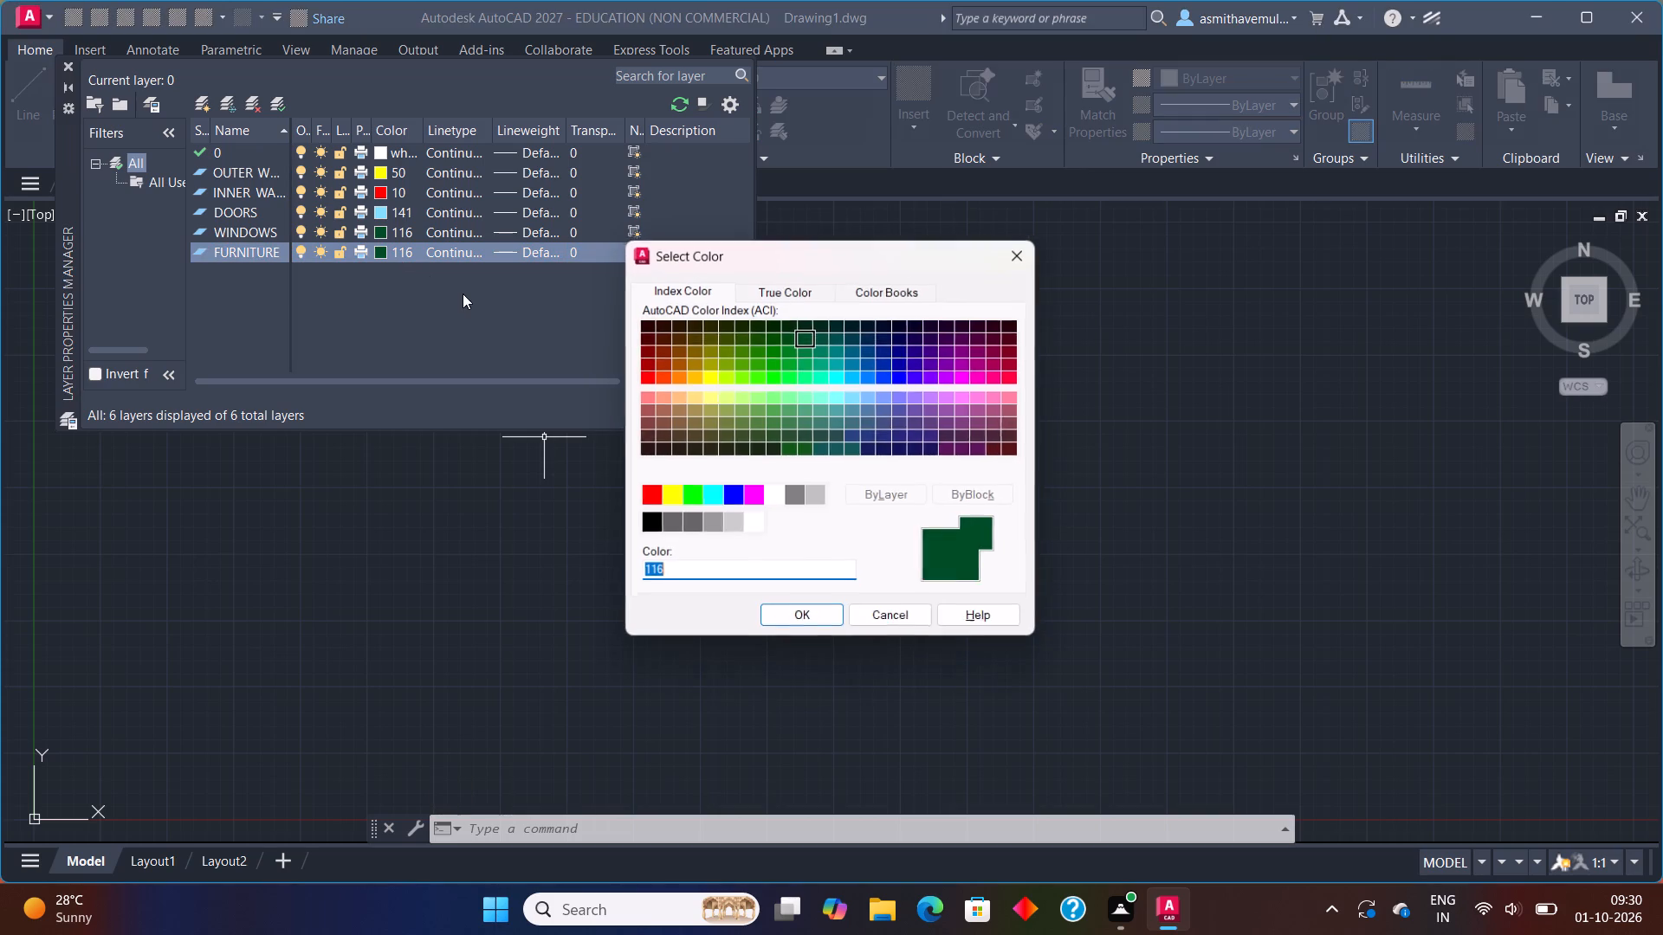
left_click(720, 362)
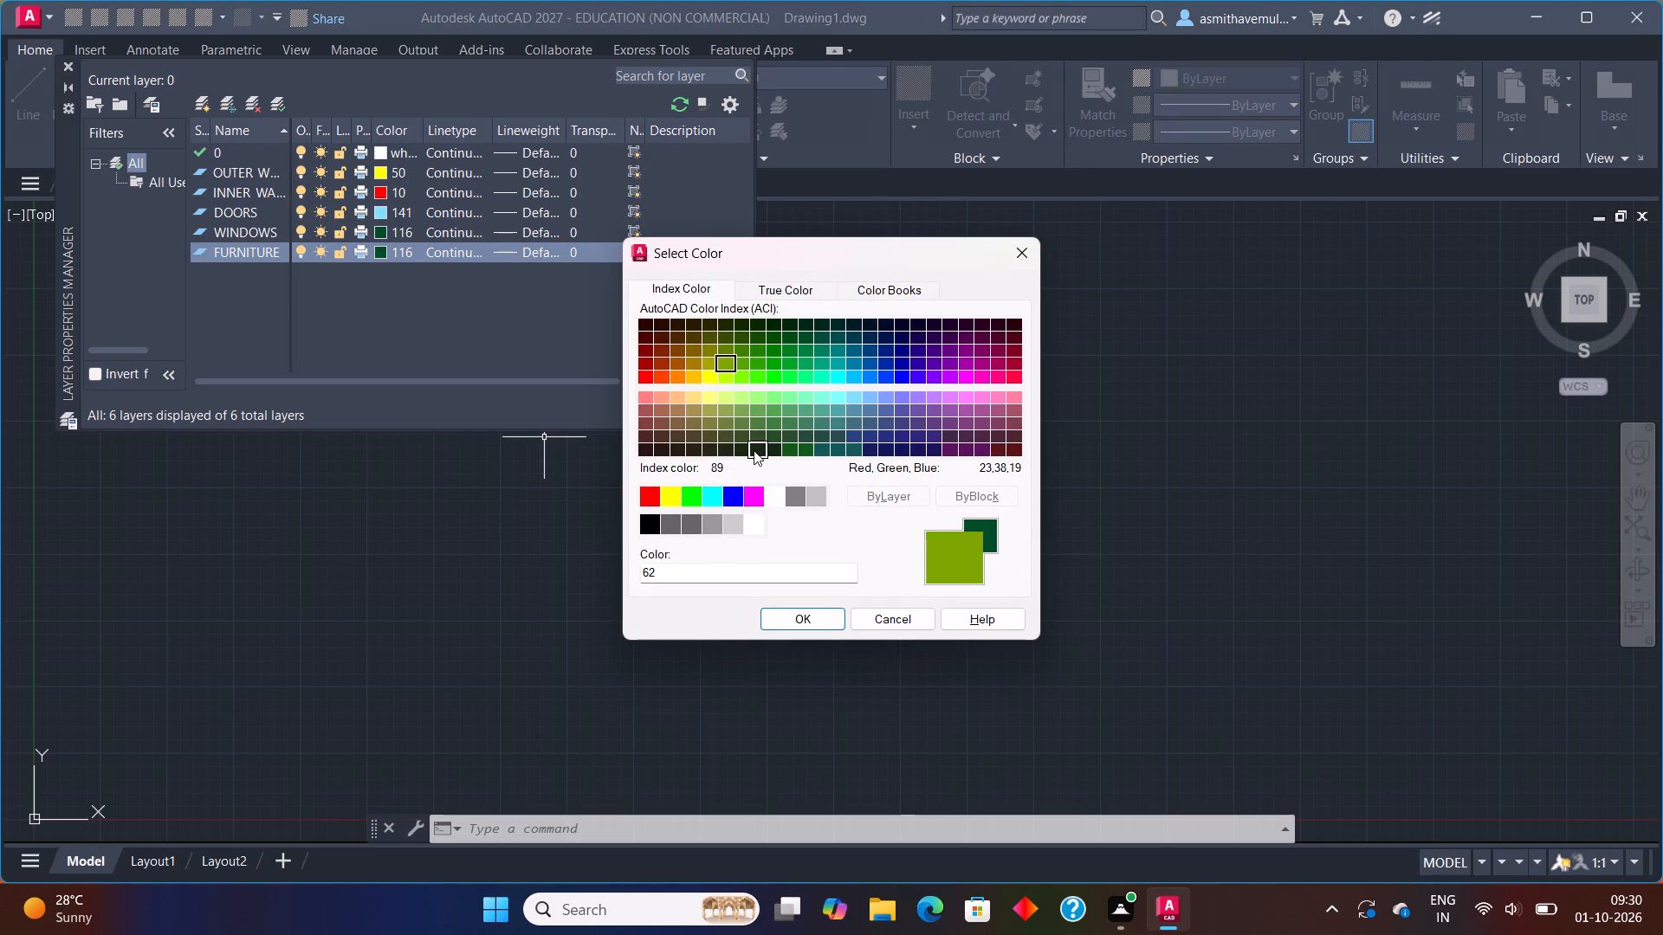
left_click(950, 395)
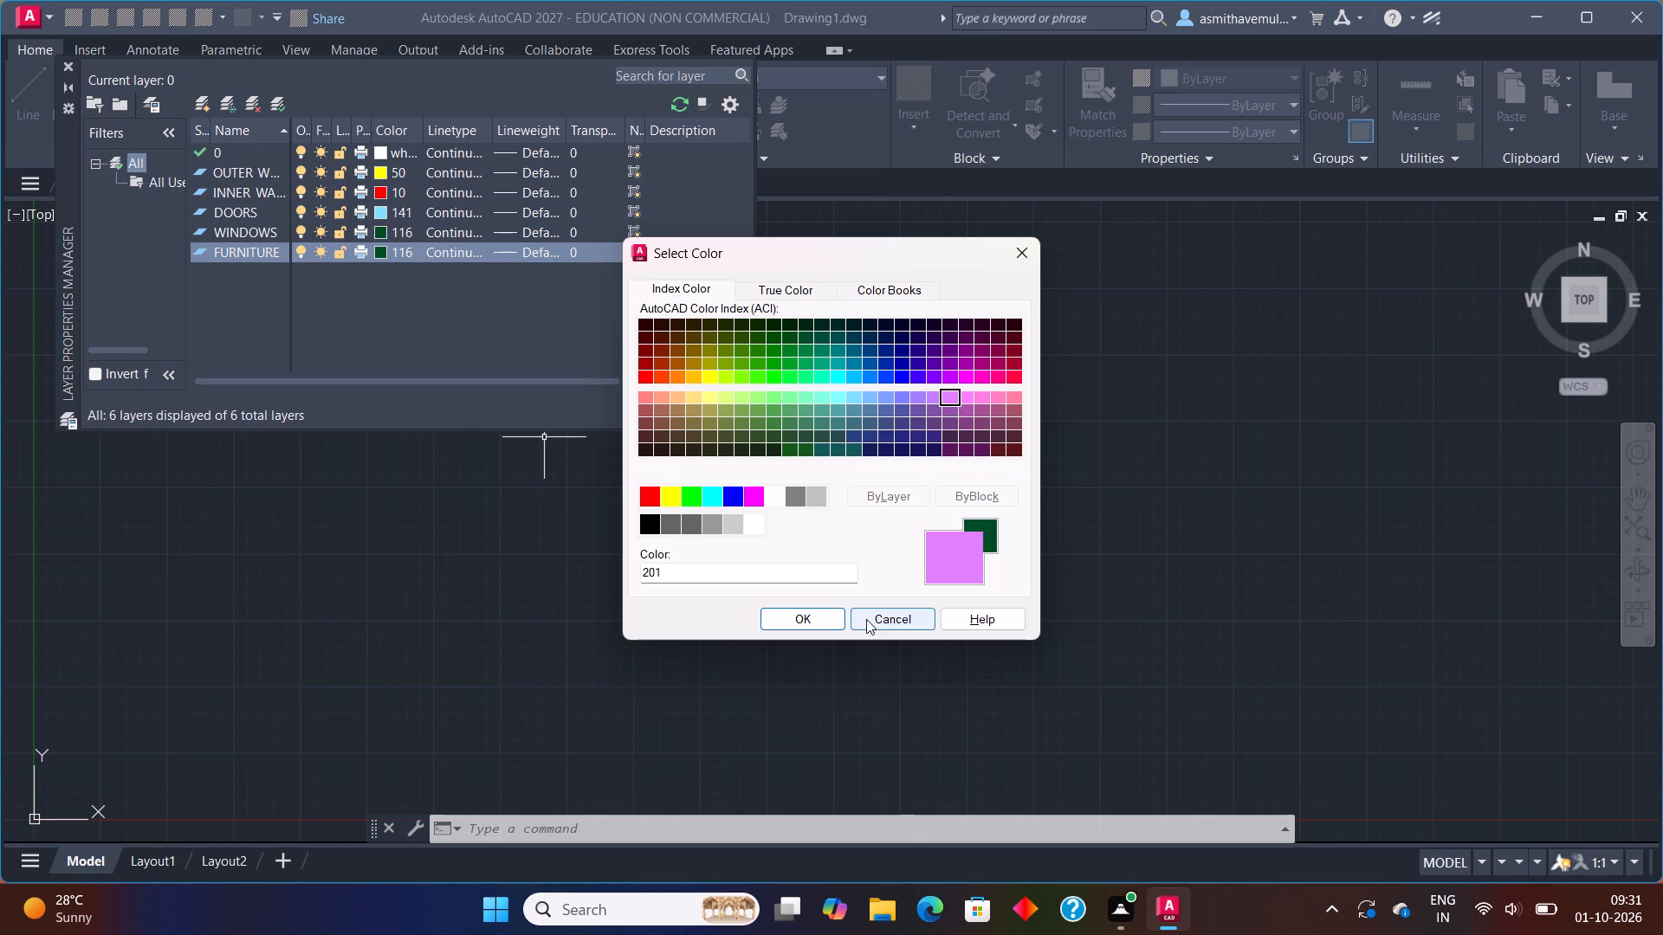
left_click(817, 612)
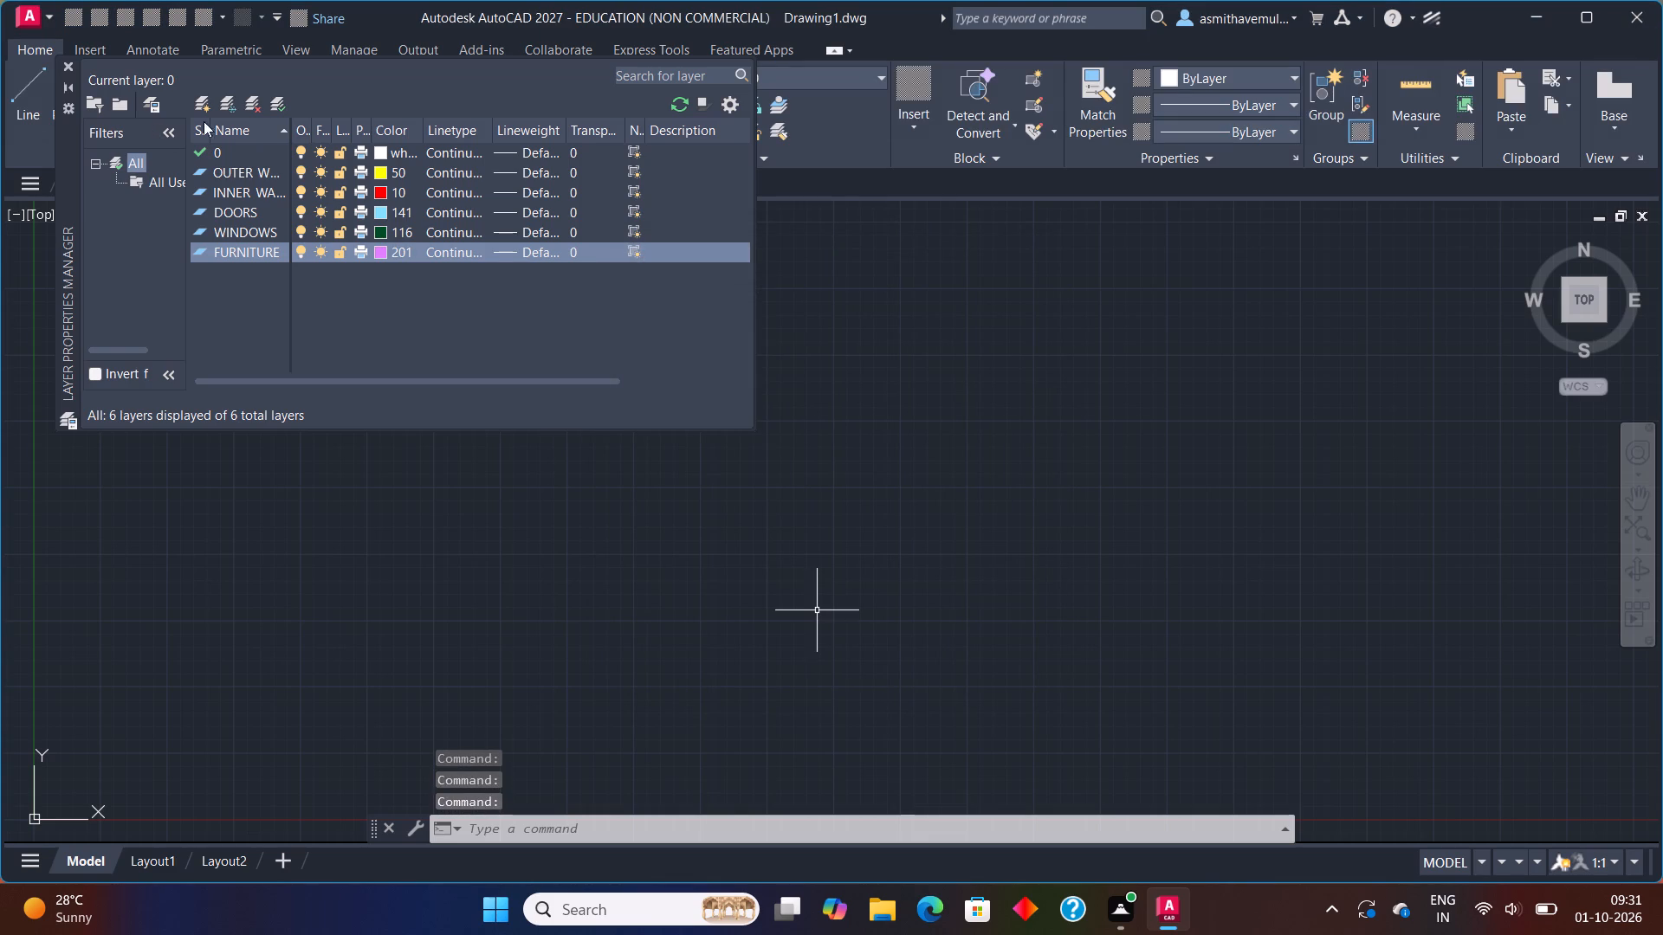
Make FURNITURE the current layer and close the Layer Properties Manager.
left_click(274, 107)
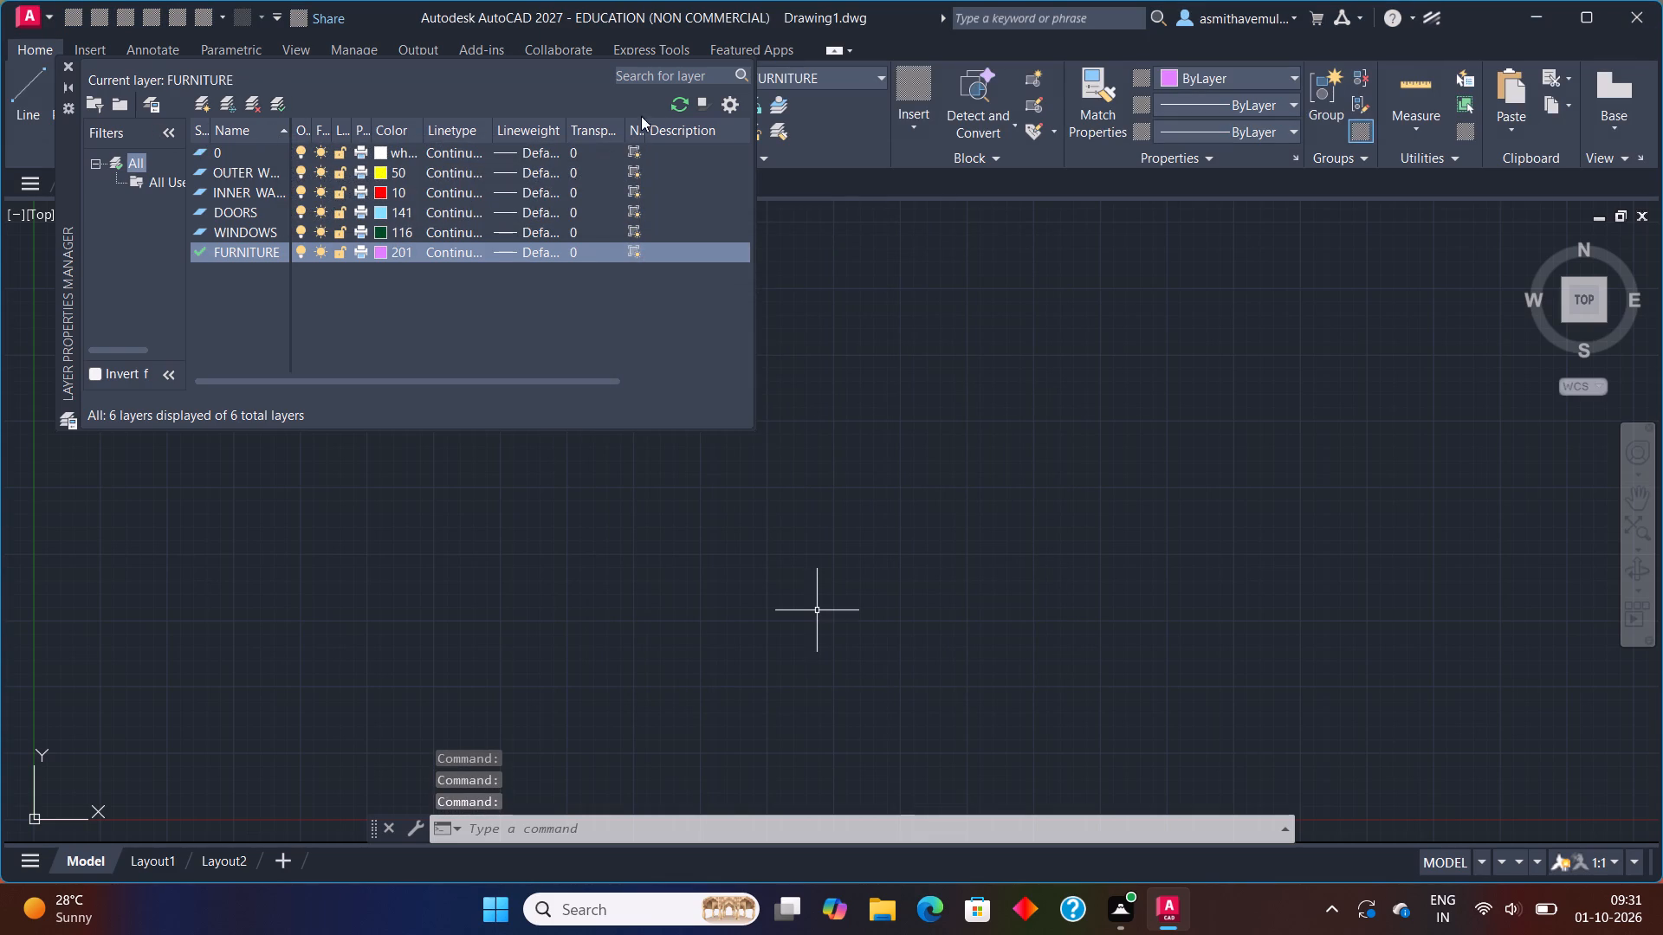
left_click(68, 67)
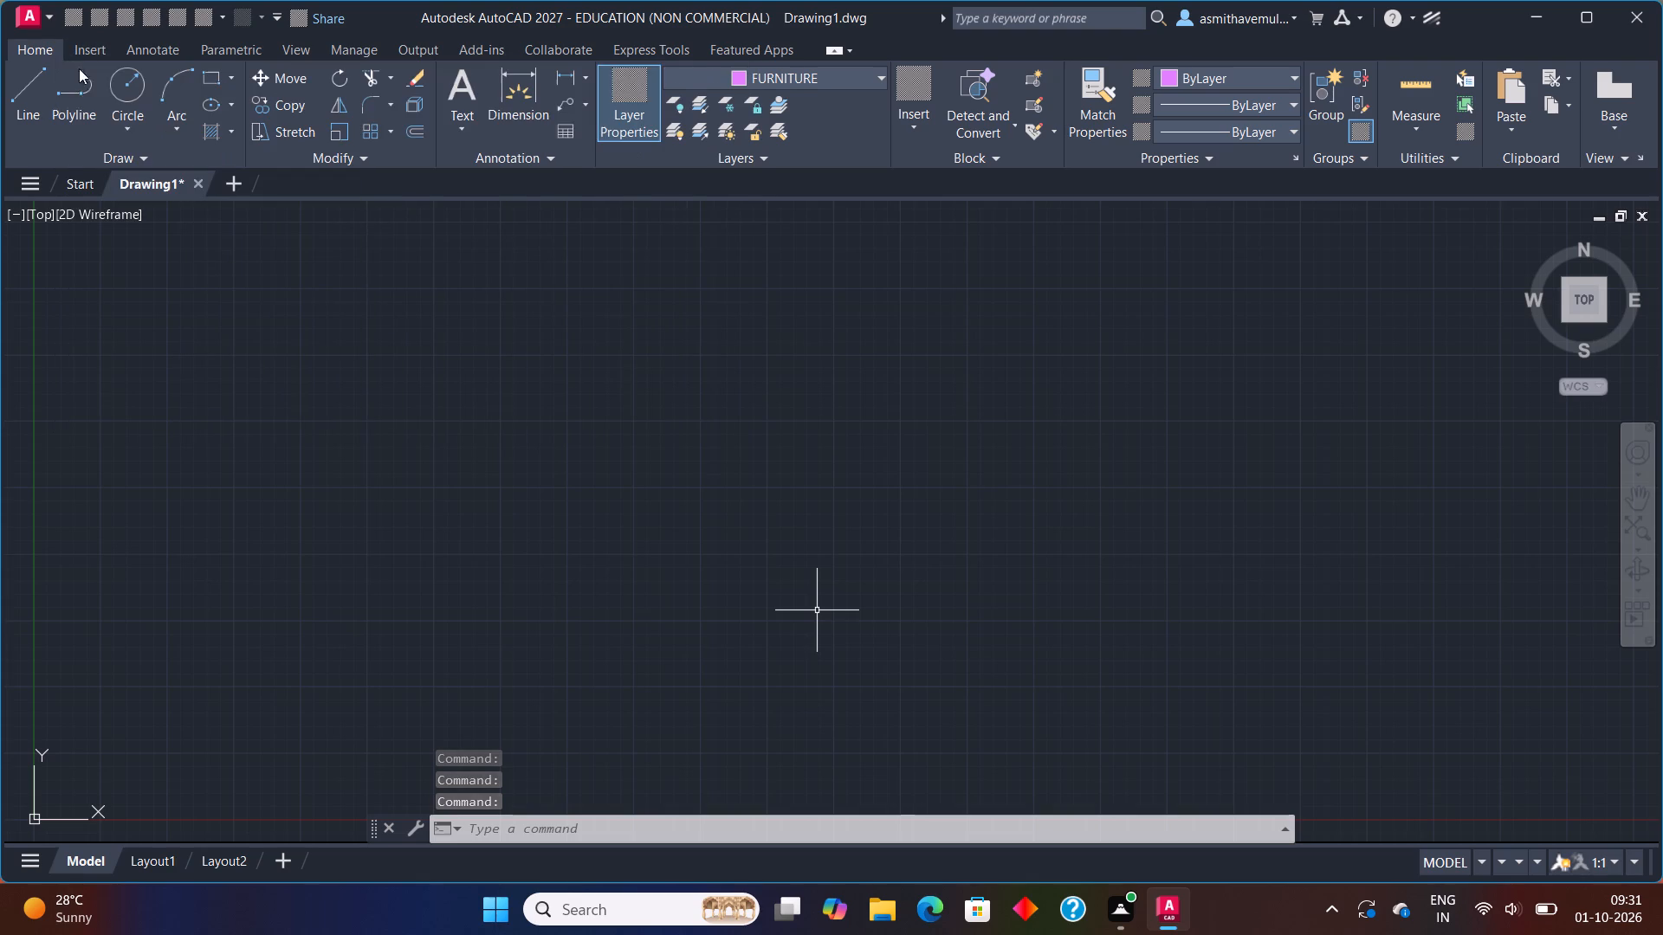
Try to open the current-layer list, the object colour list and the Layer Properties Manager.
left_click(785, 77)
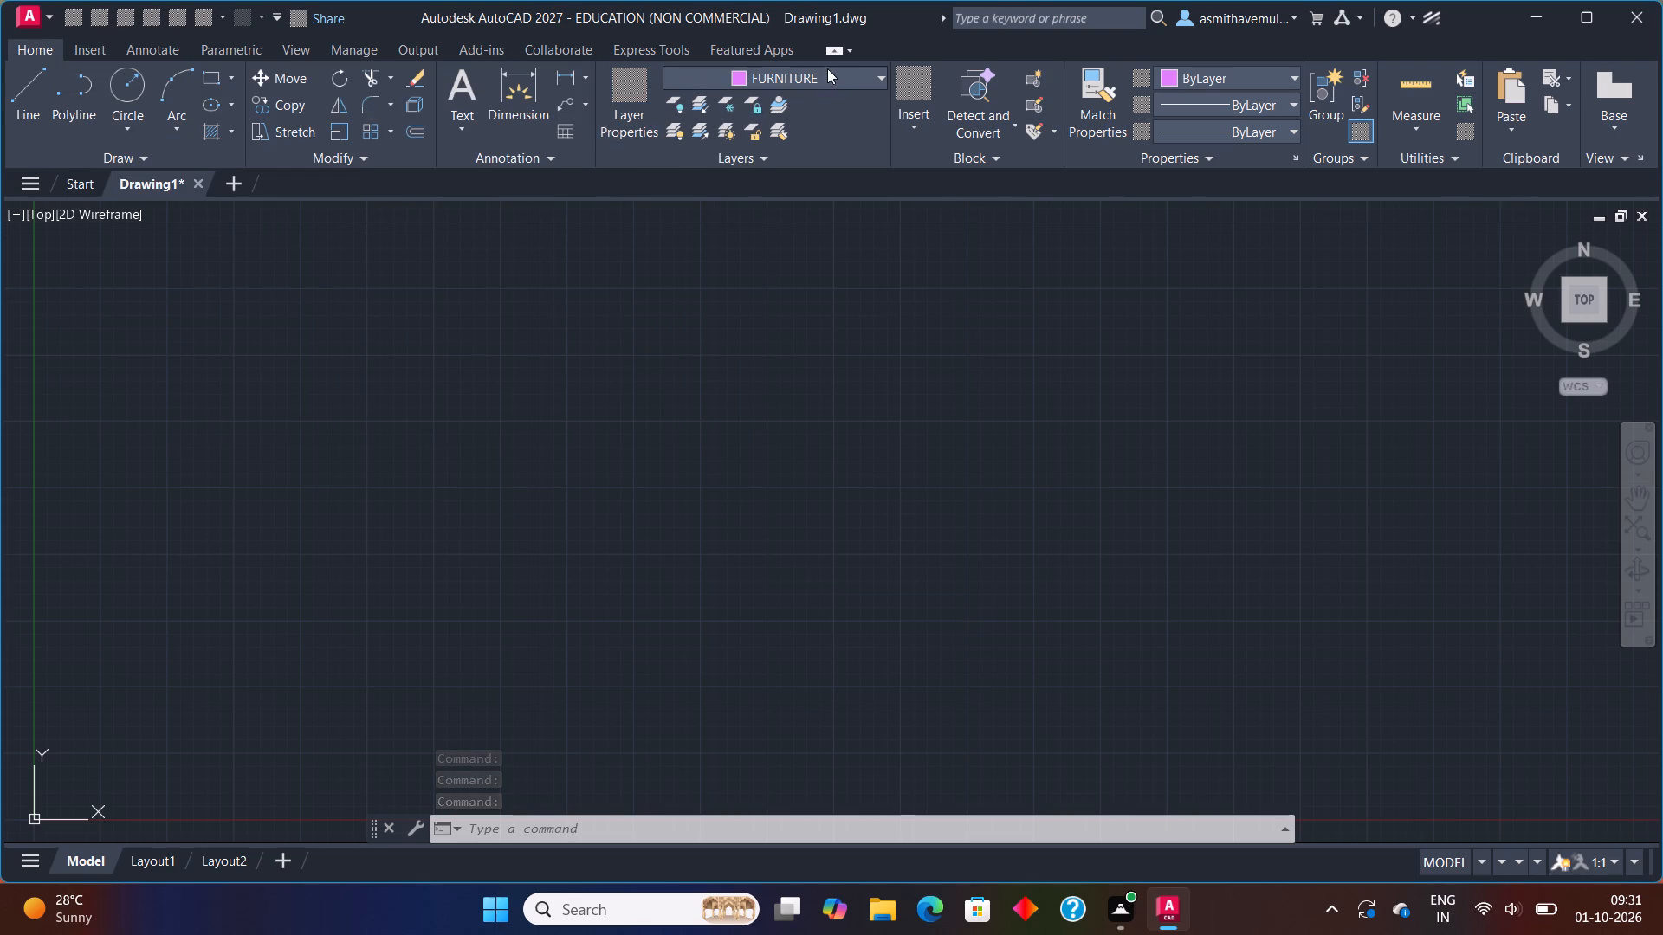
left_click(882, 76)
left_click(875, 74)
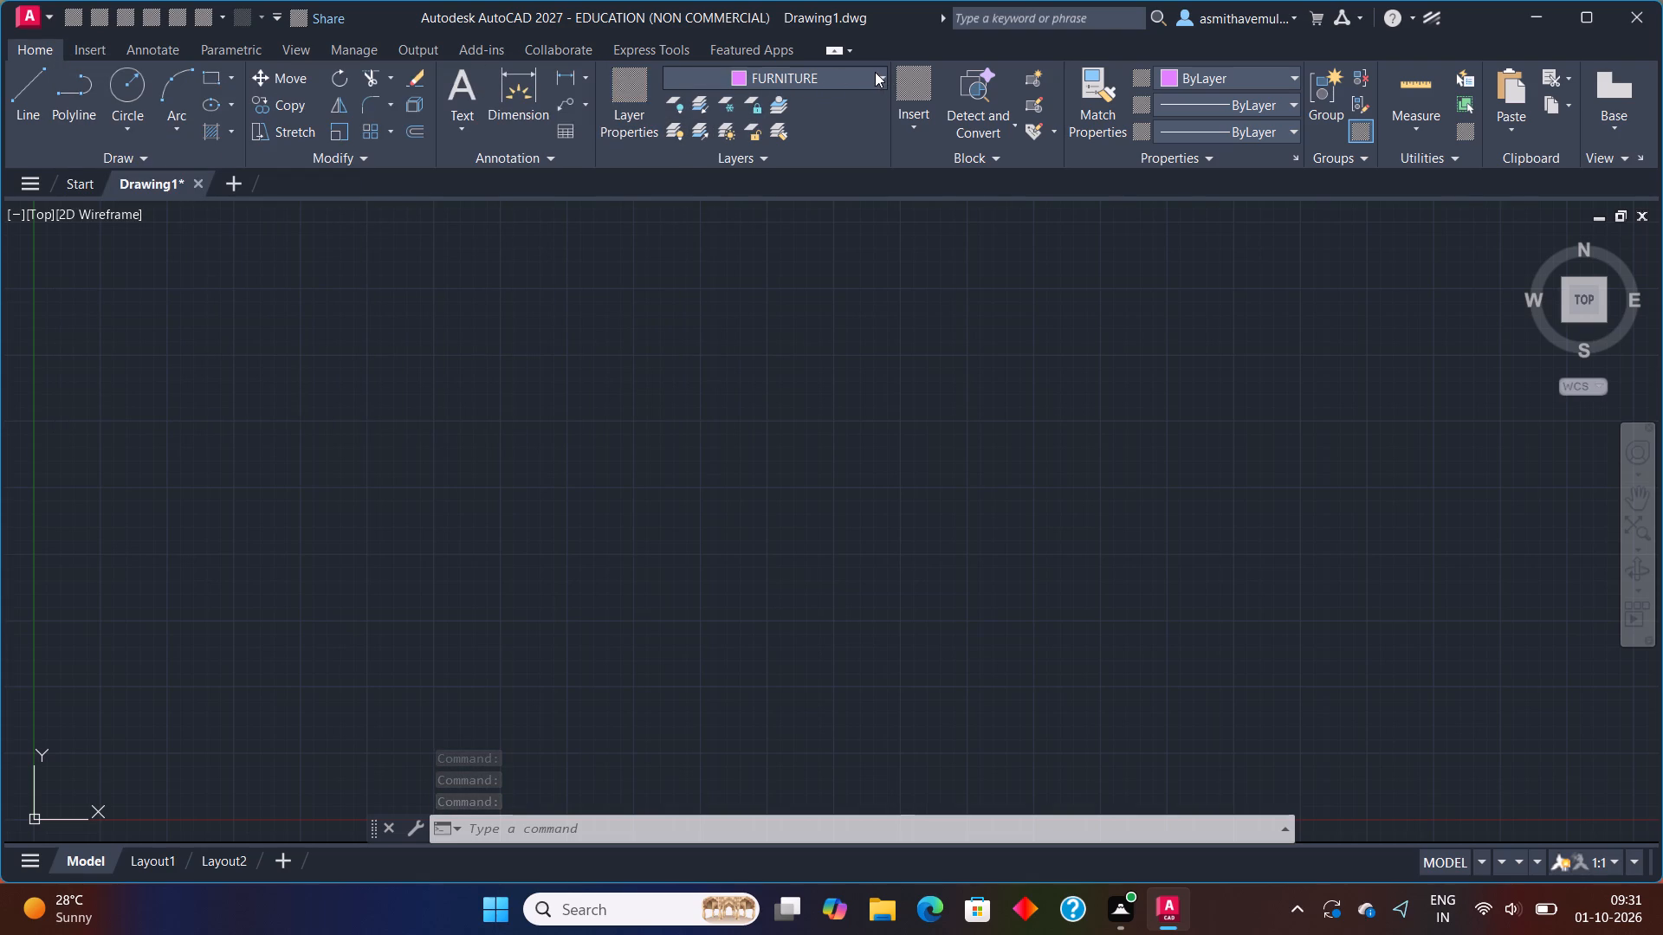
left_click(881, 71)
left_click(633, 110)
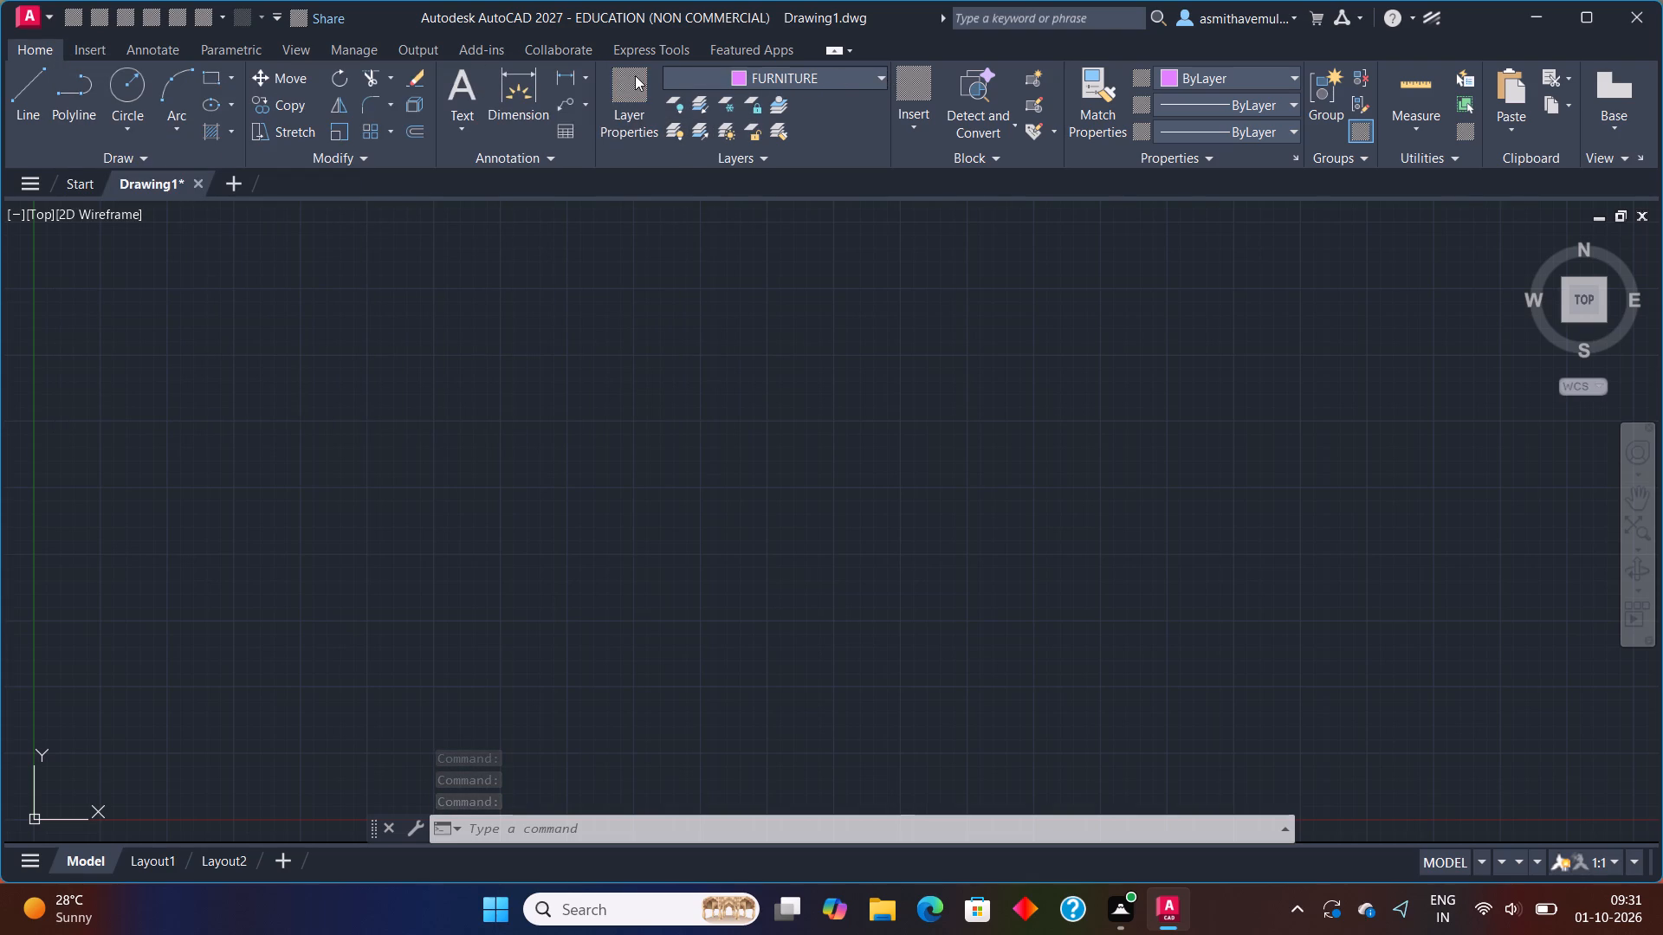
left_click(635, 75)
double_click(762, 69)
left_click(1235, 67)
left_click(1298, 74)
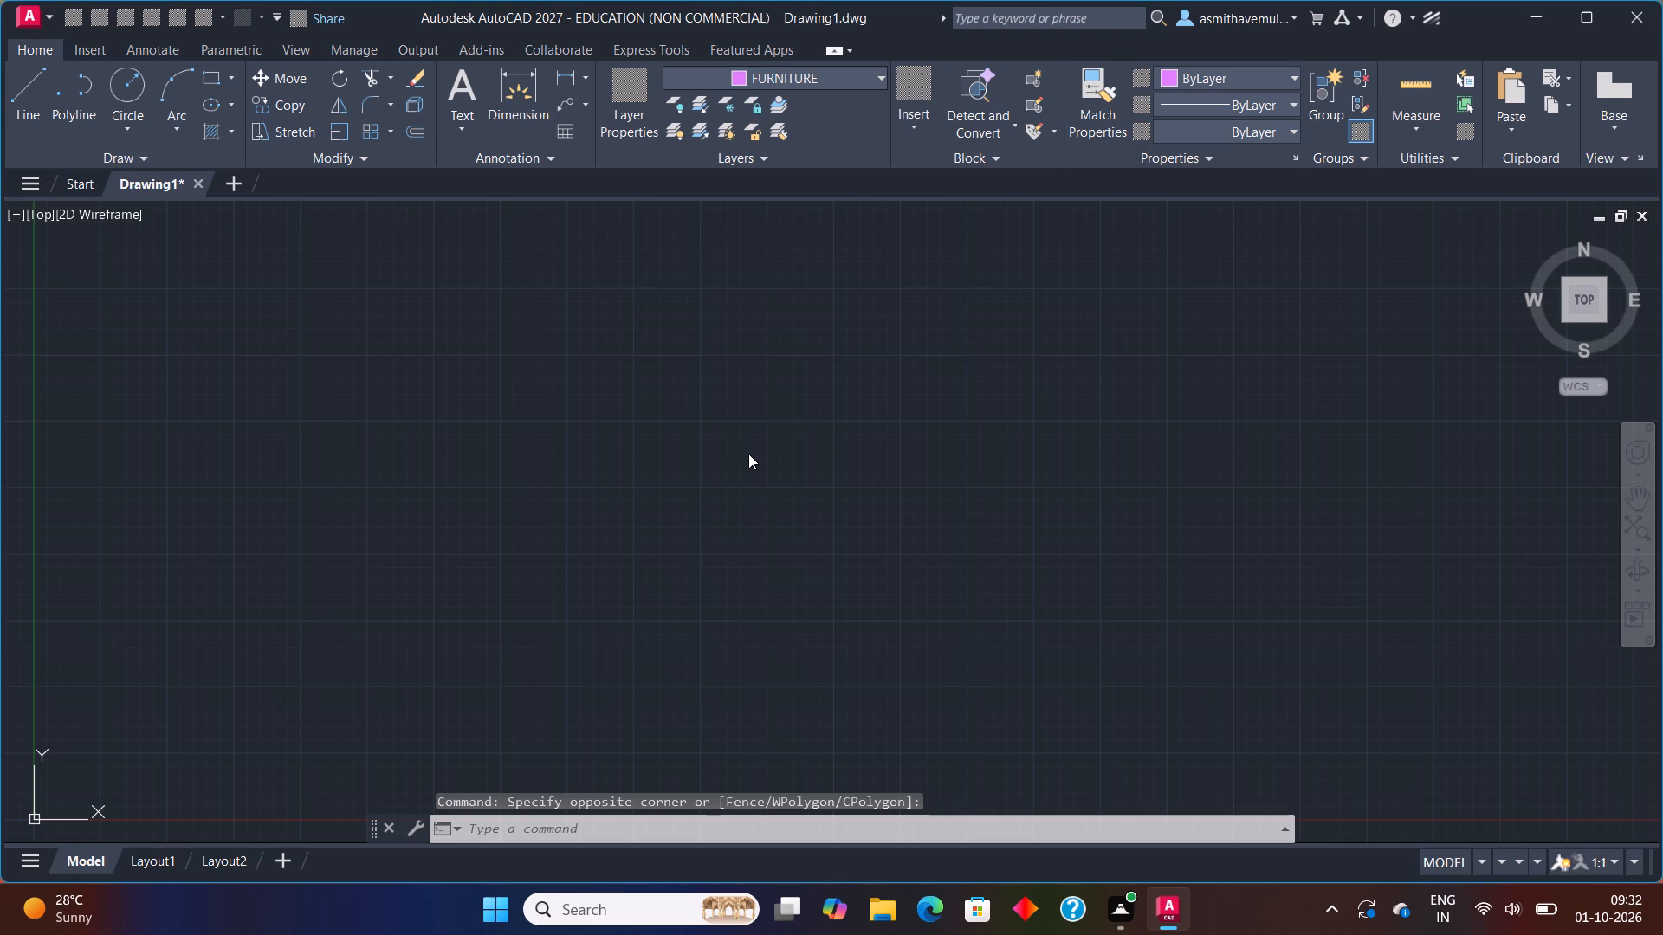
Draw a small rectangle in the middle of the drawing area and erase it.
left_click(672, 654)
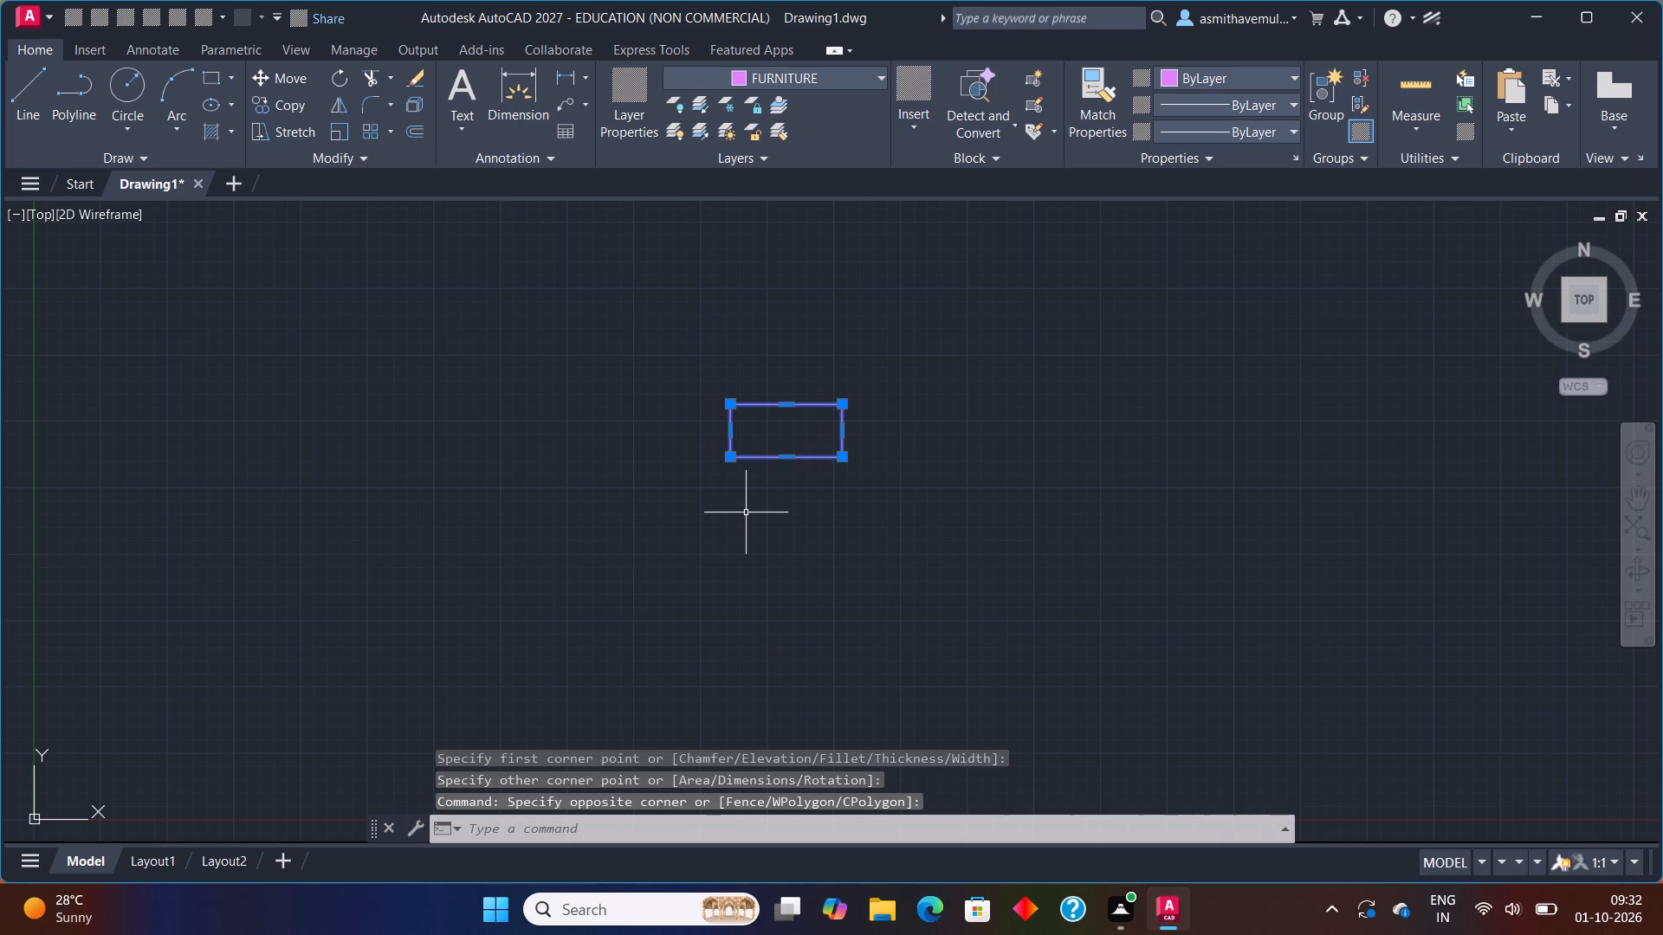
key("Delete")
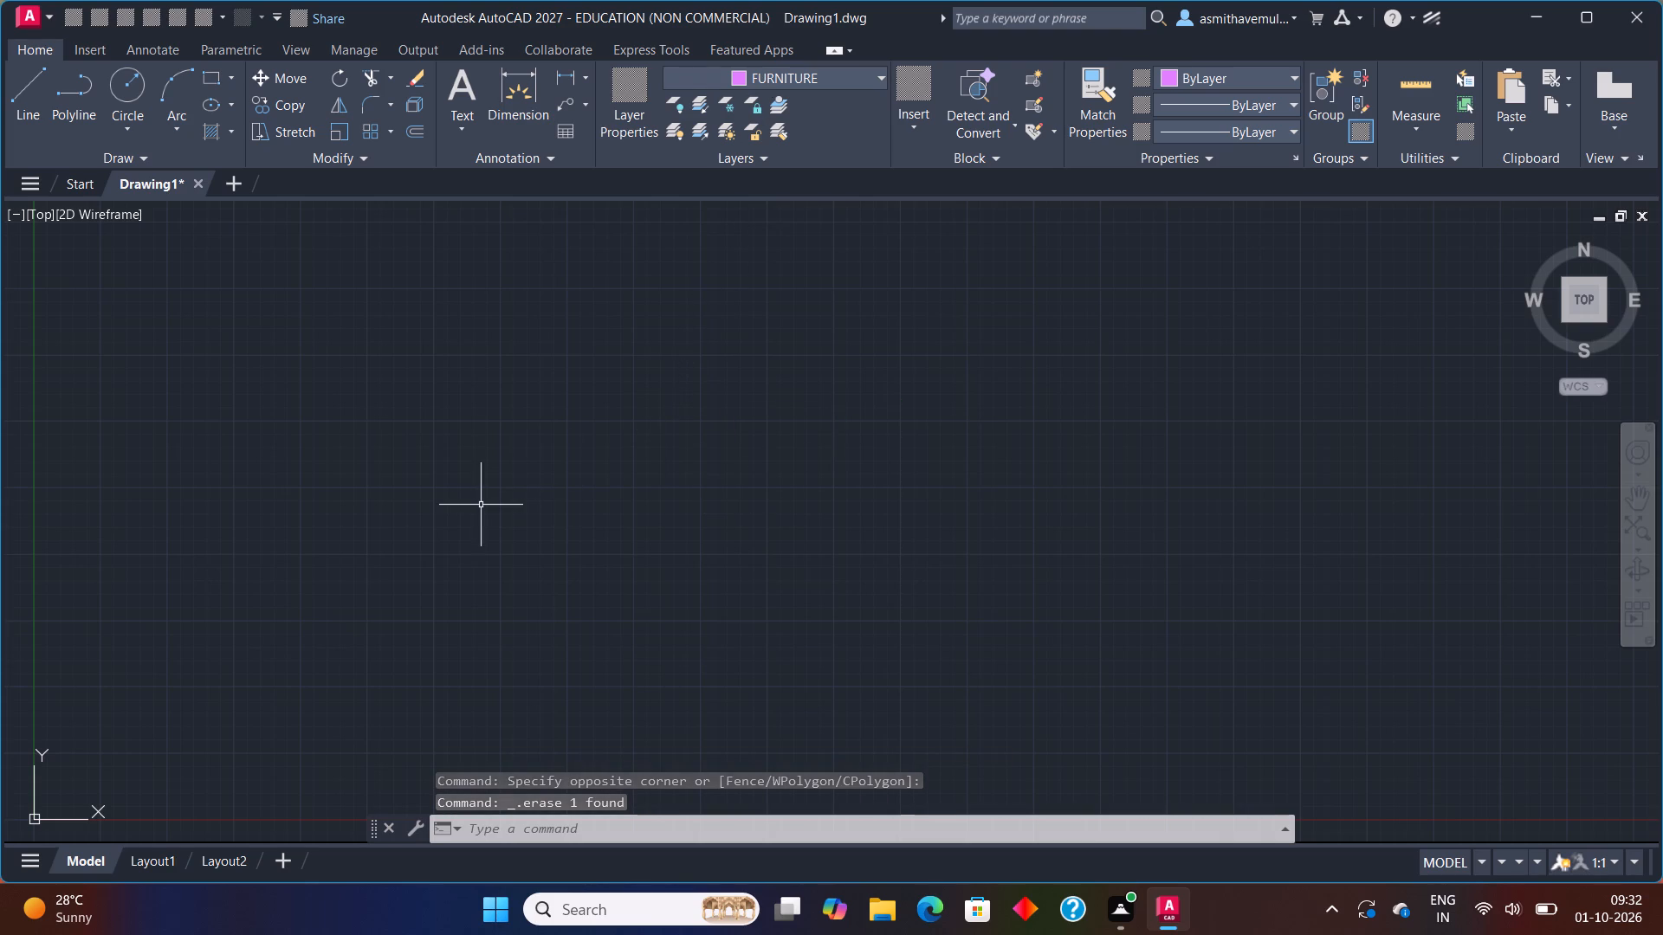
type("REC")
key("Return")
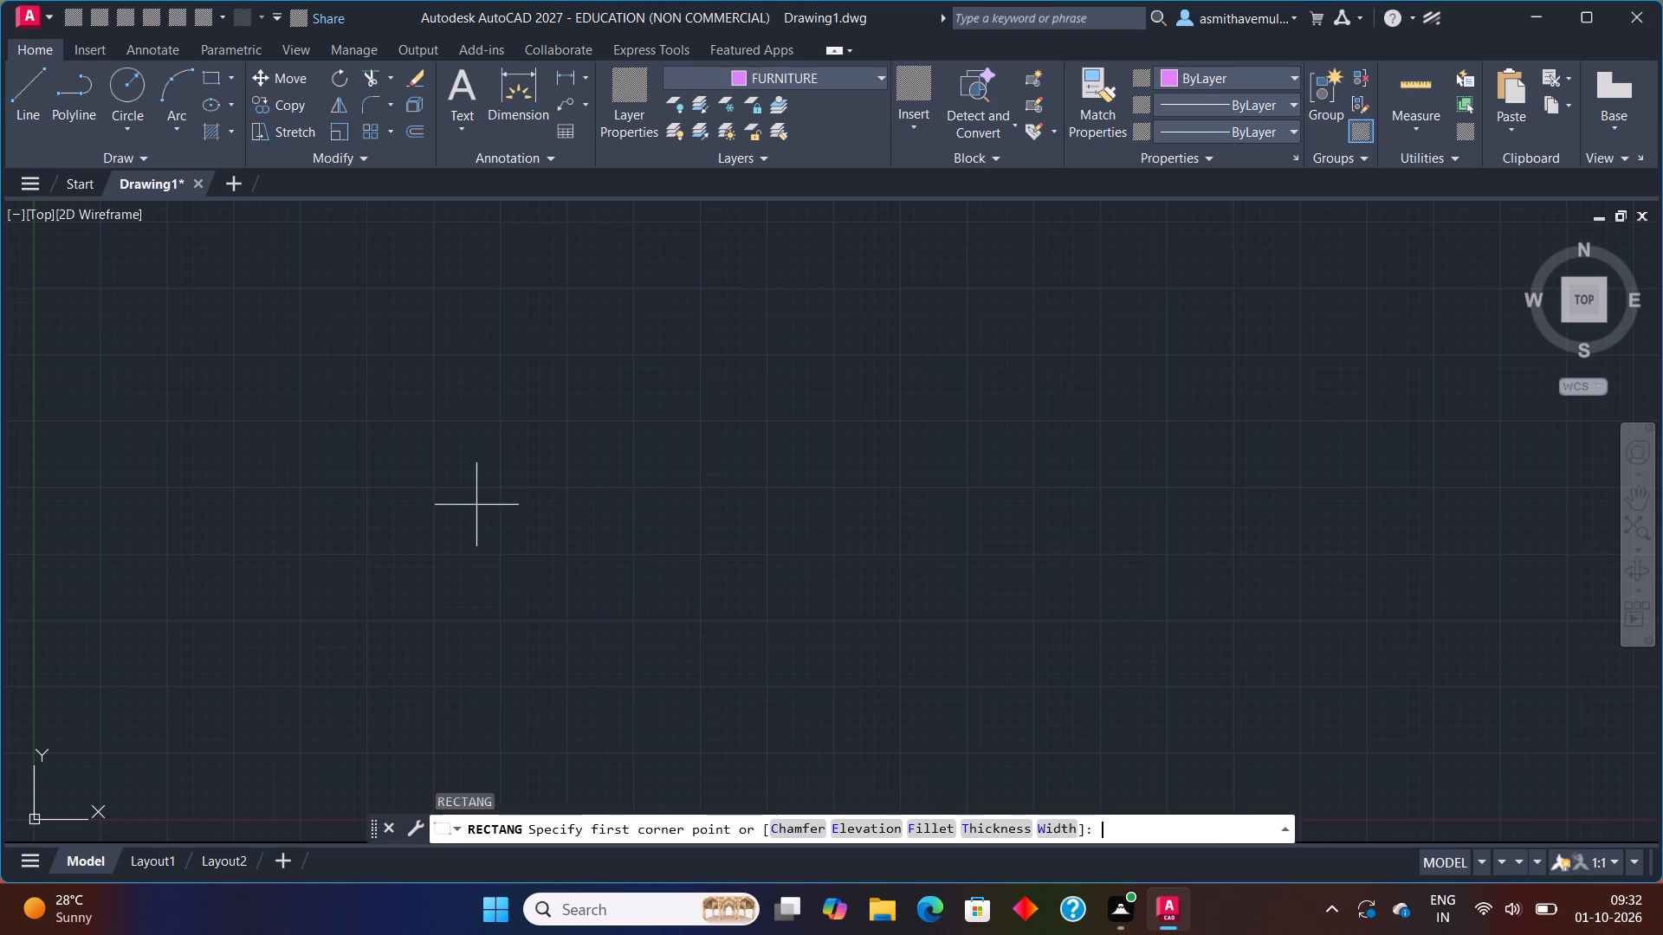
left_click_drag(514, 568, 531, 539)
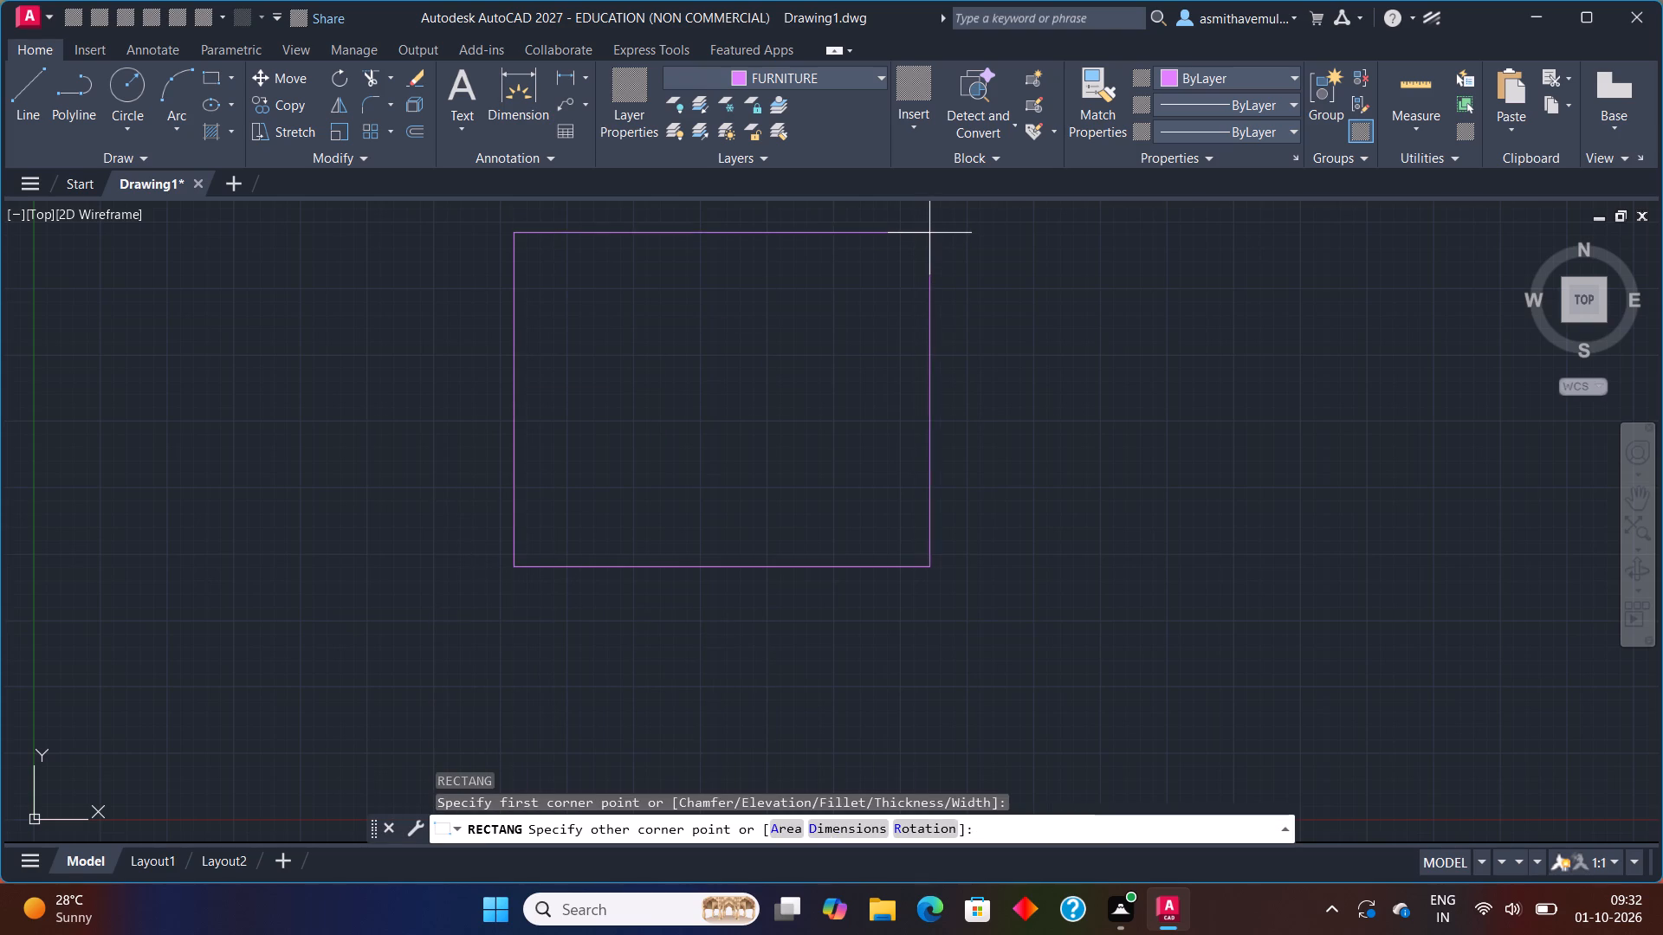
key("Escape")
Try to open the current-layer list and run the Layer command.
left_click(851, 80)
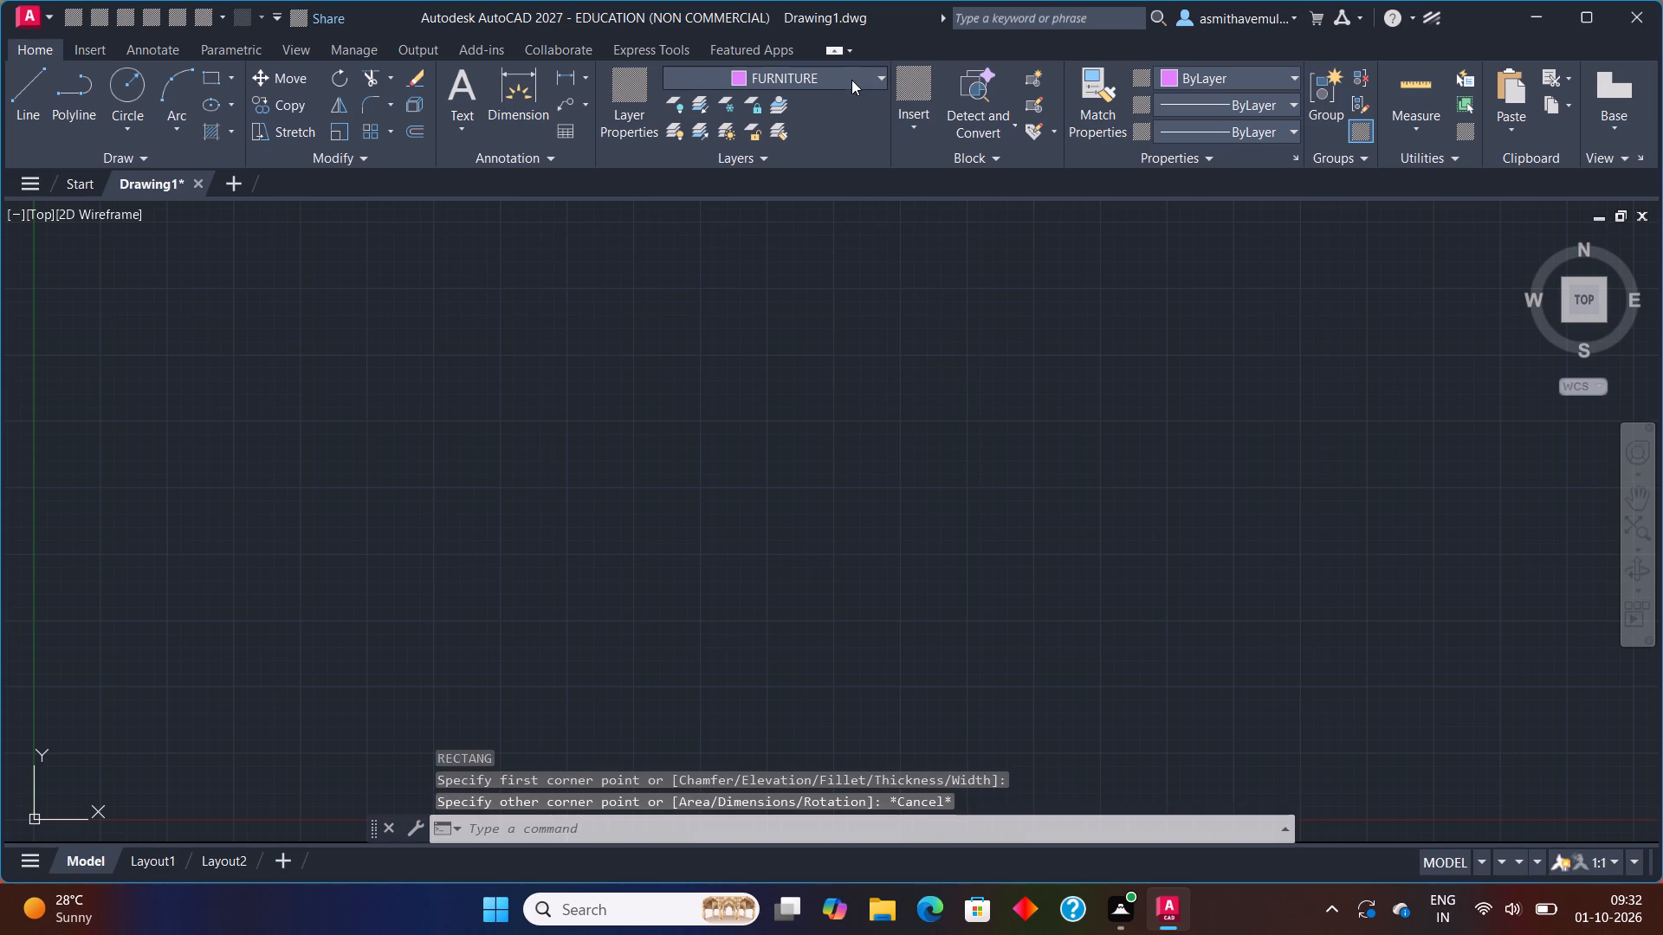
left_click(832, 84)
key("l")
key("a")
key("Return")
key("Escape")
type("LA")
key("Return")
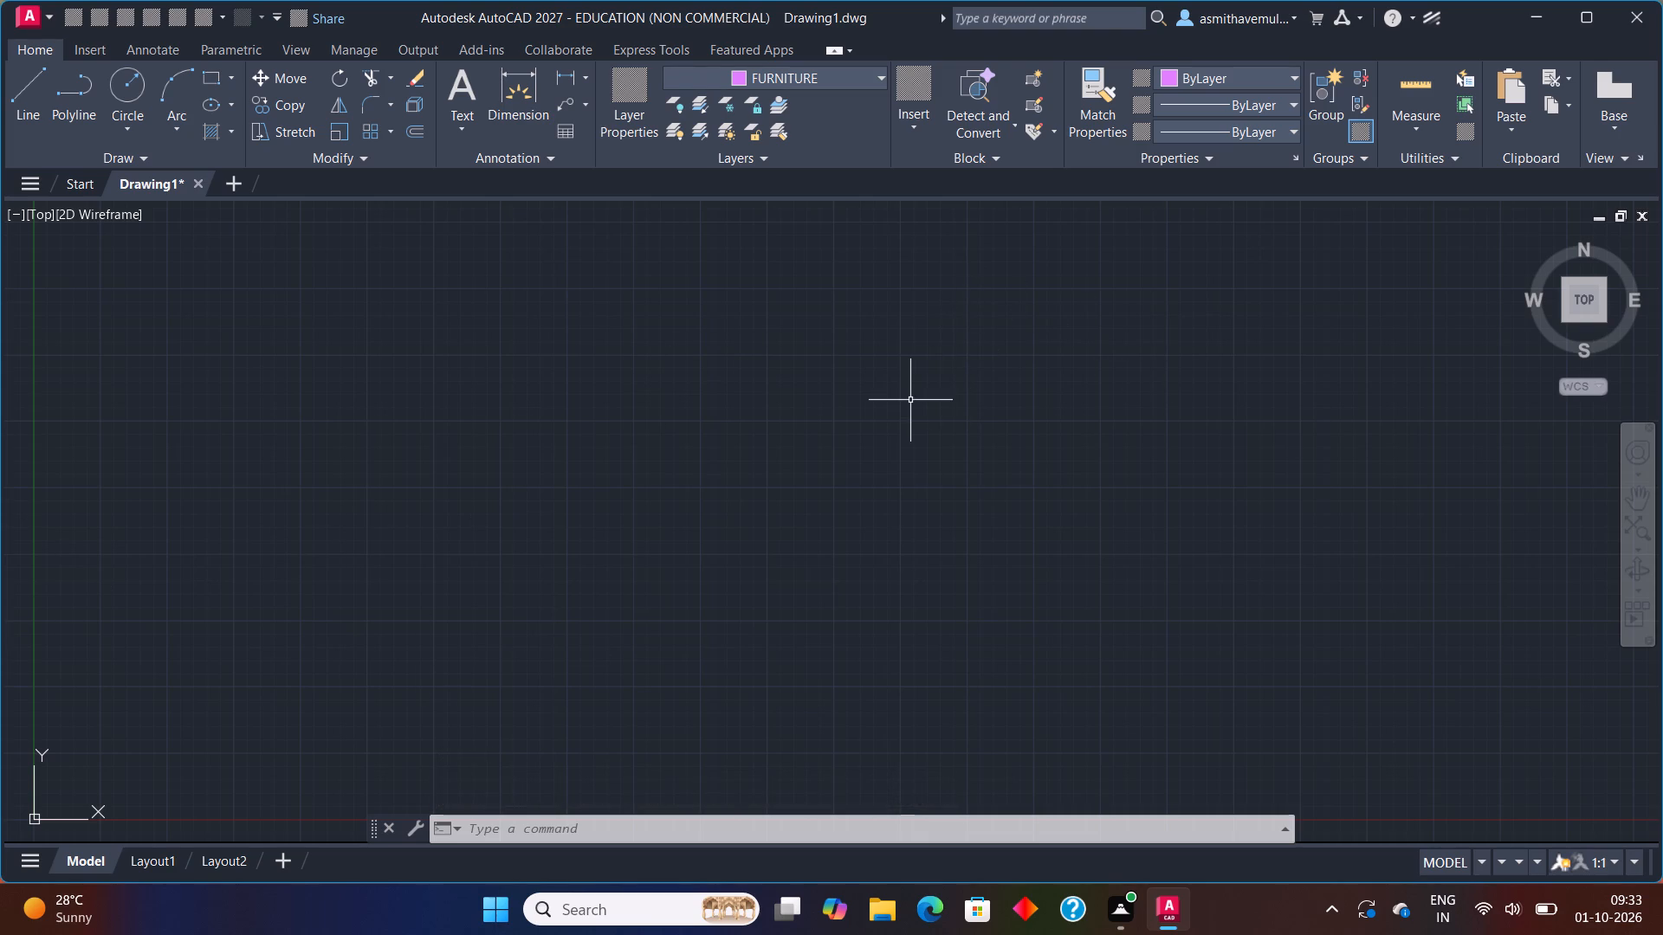
Make OUTER WALL the current layer in the Layer Properties Manager, keep it turned on, and close the manager.
left_click(528, 825)
key("l")
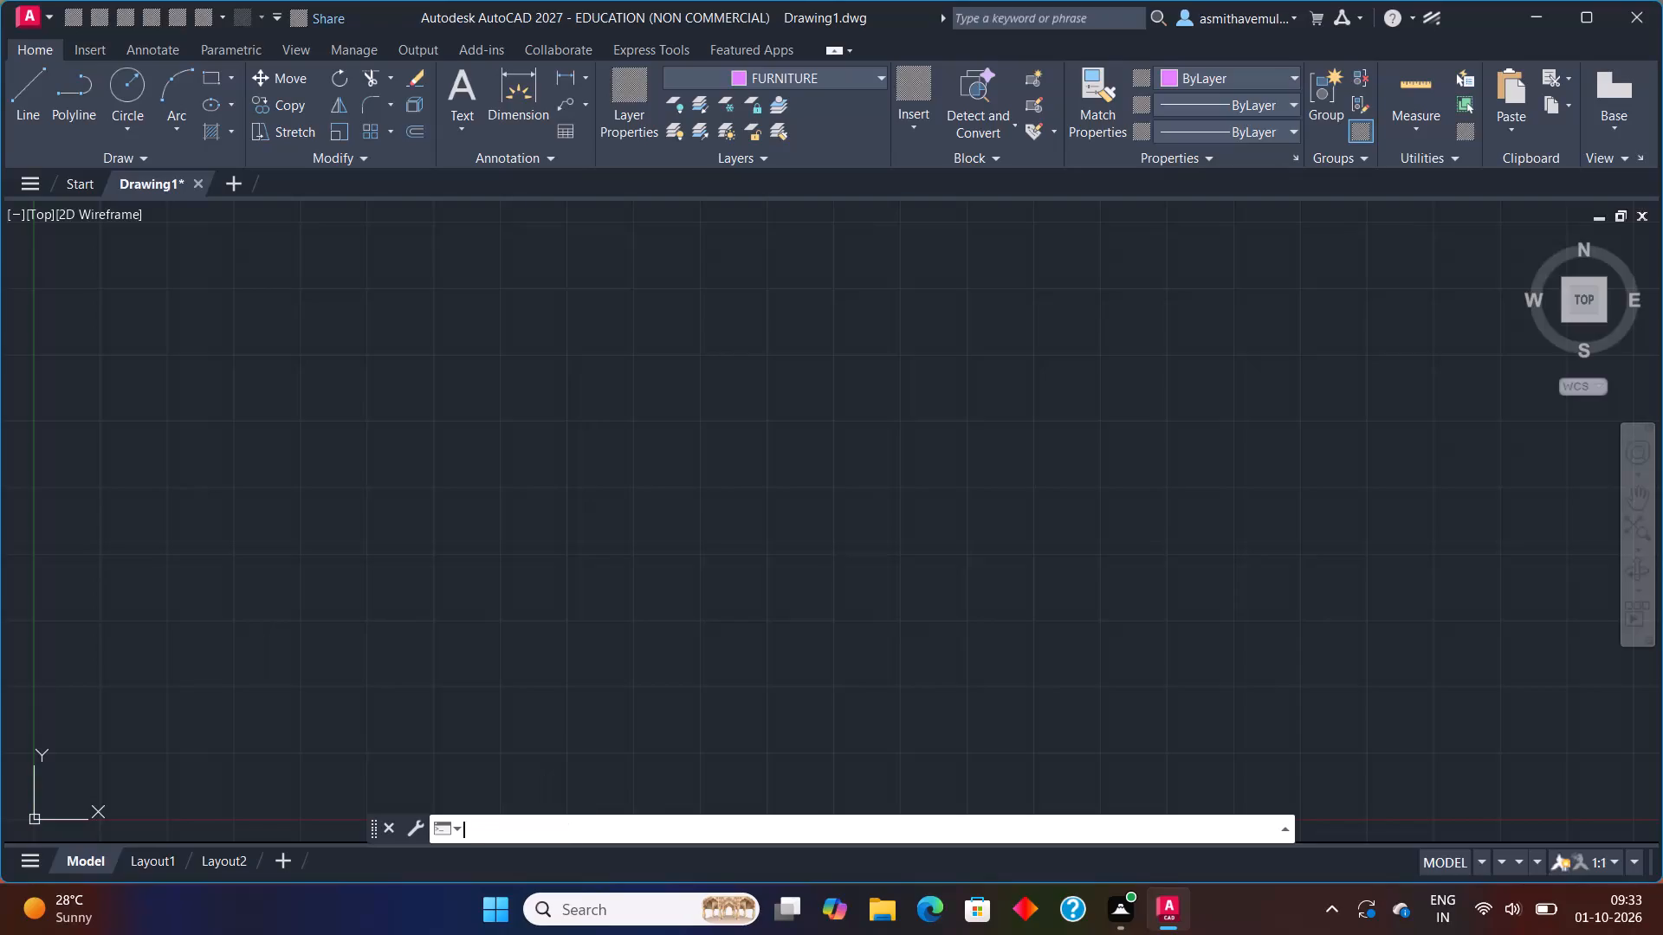
key("a")
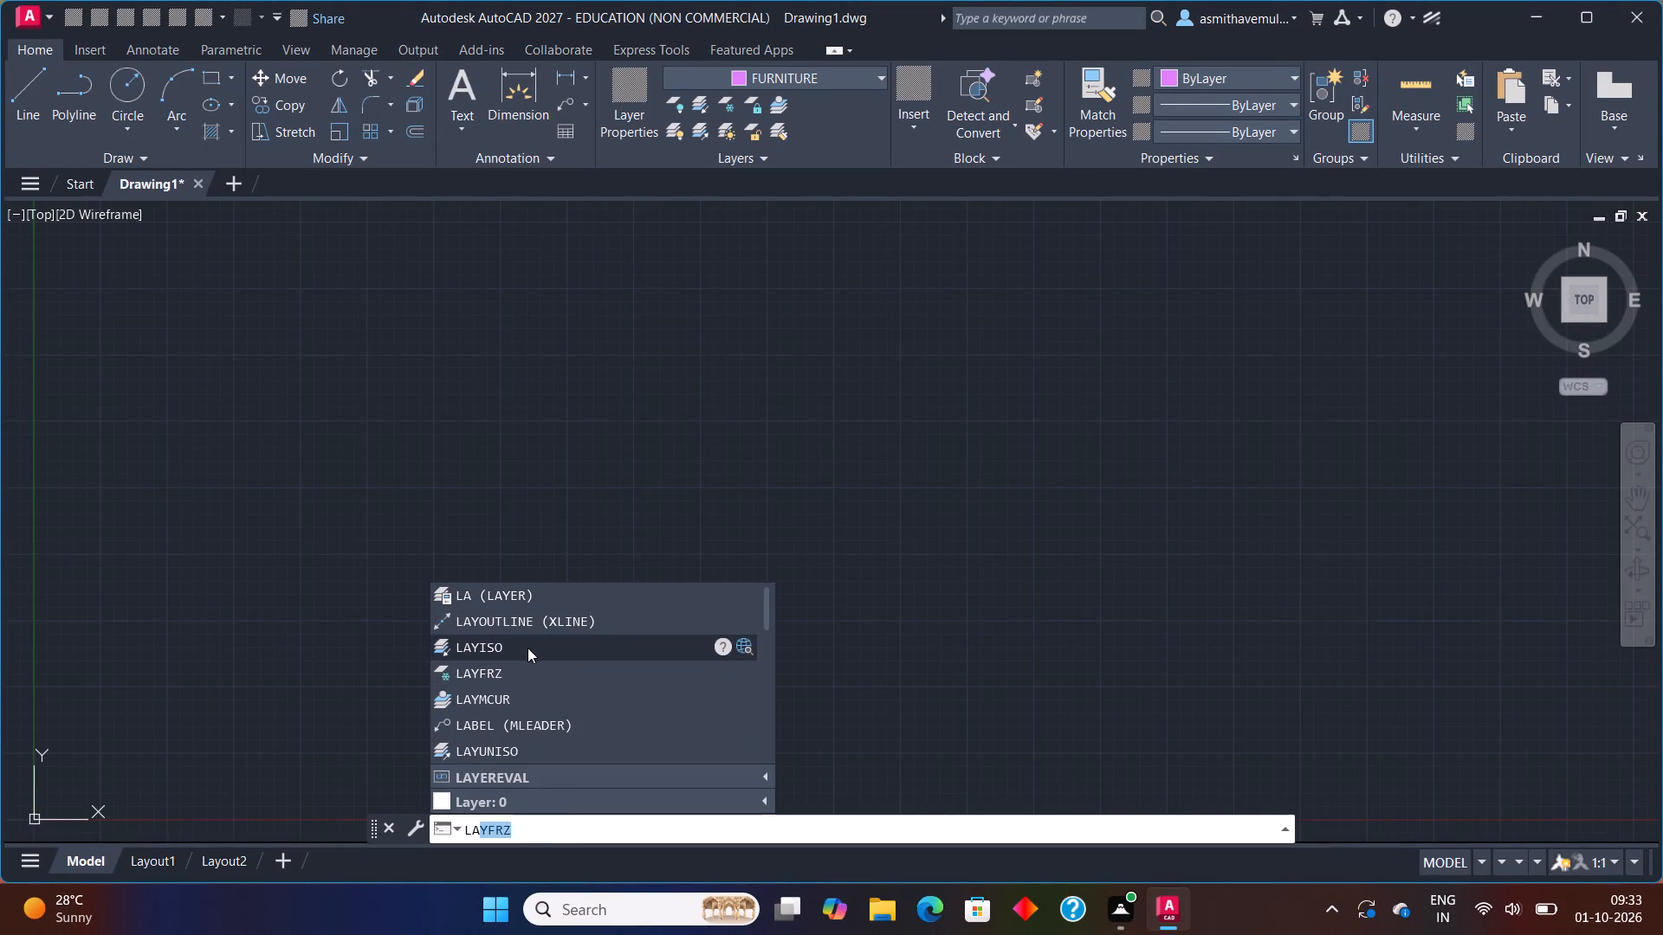
left_click(532, 599)
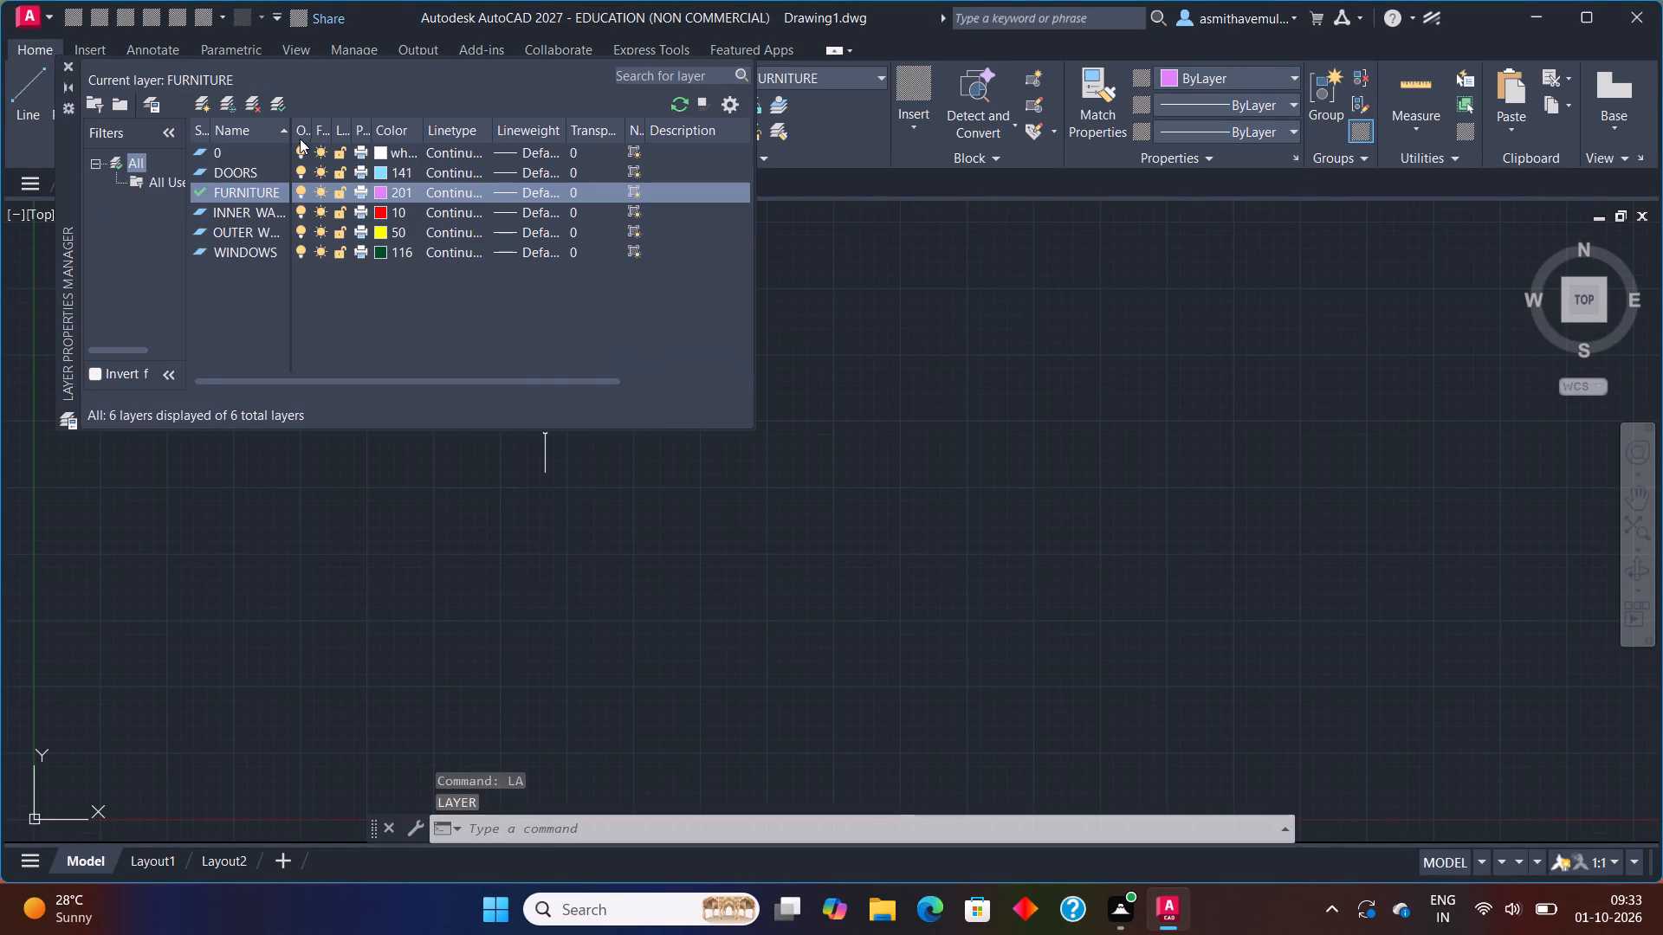
left_click(307, 229)
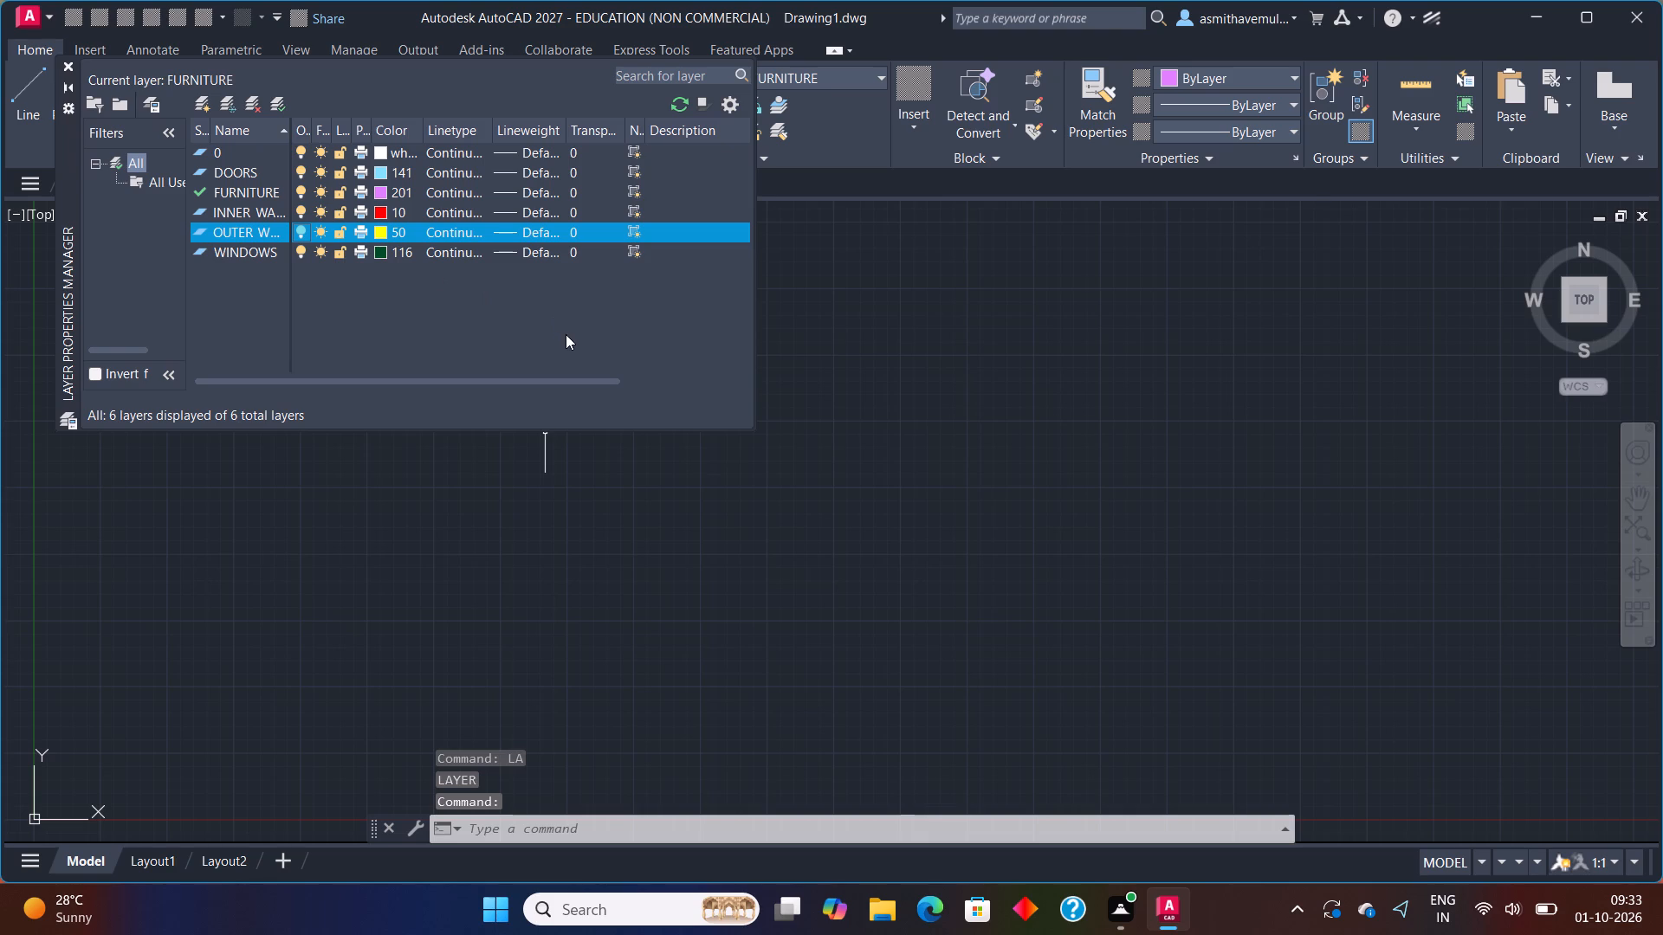
left_click(280, 107)
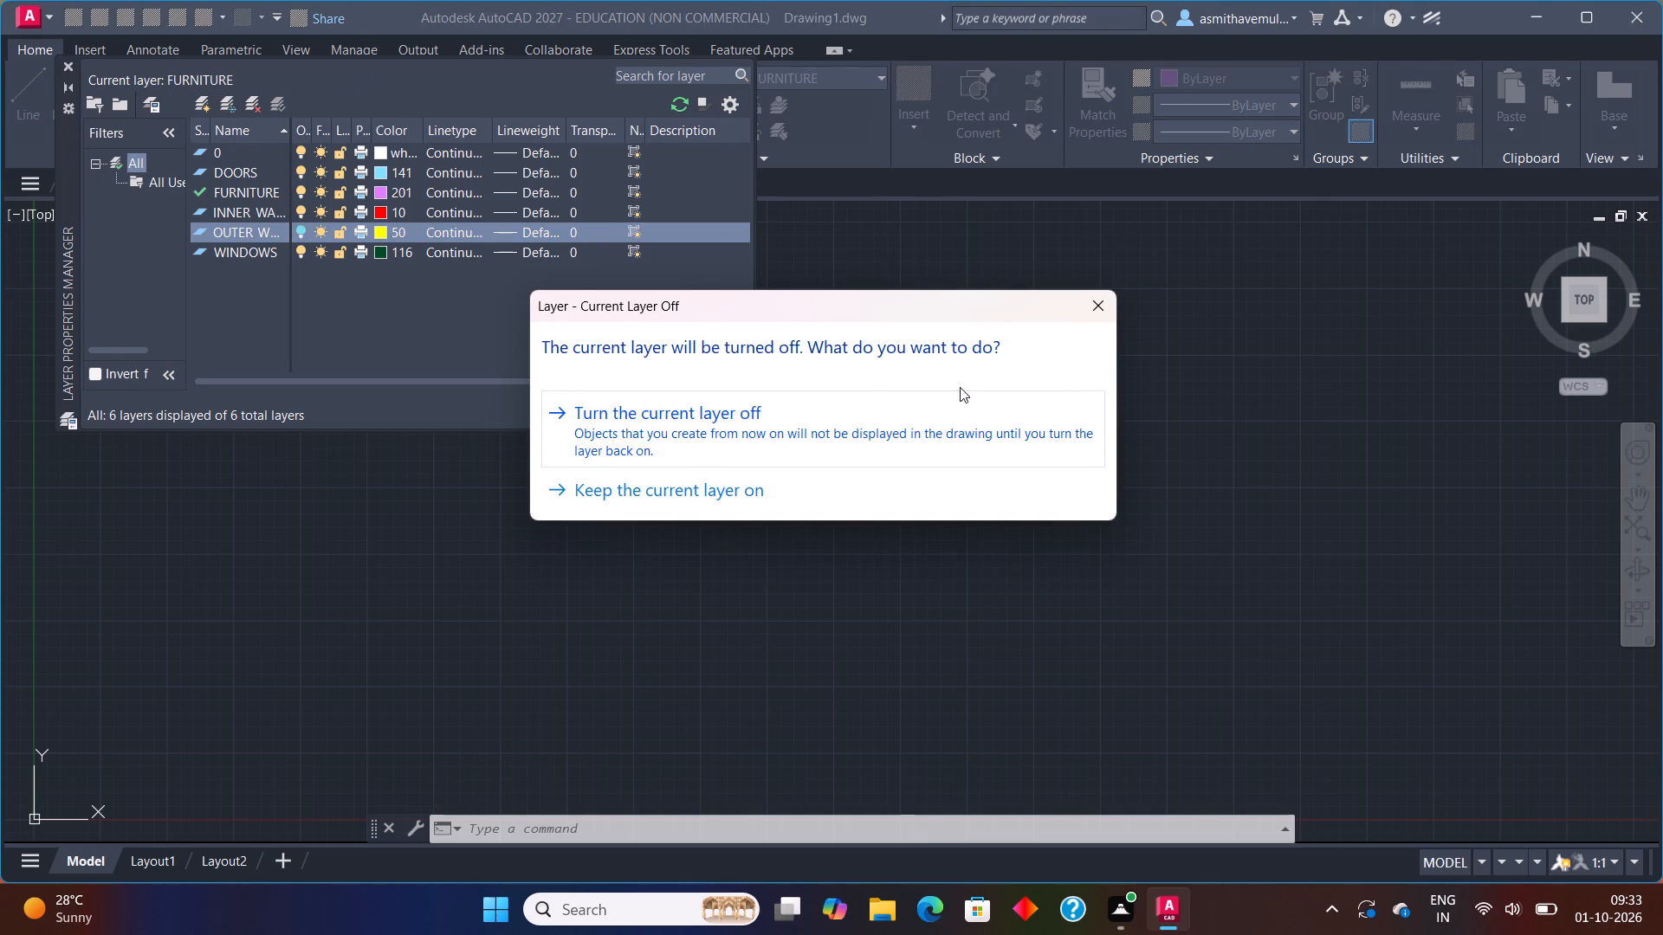
left_click(1092, 309)
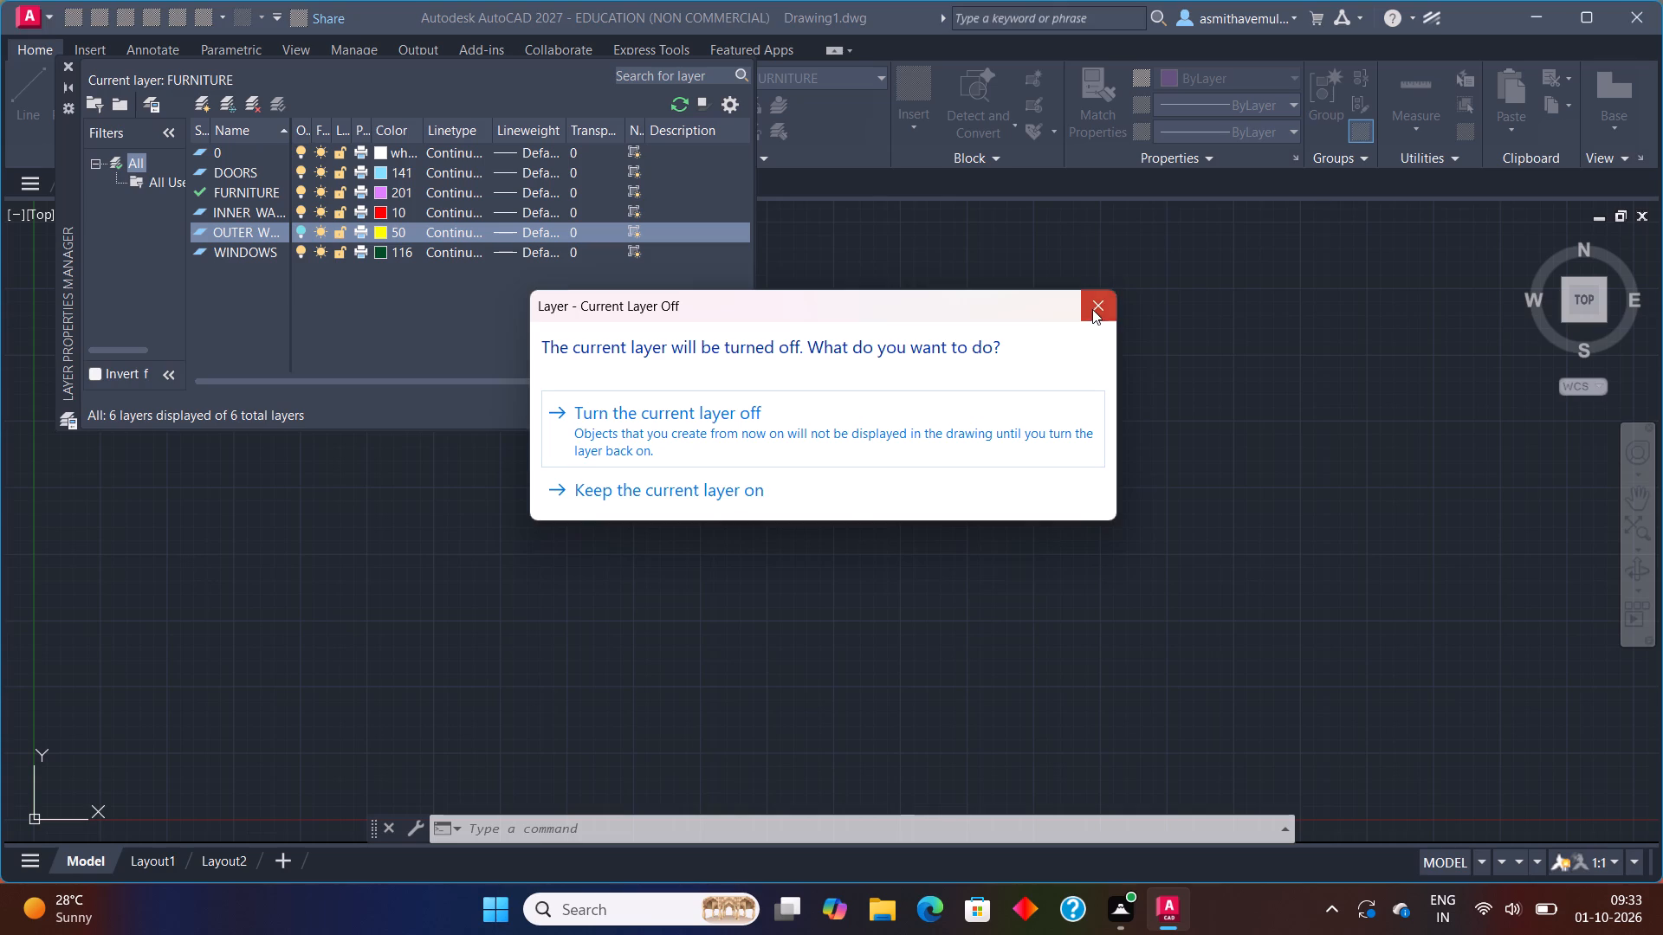
left_click(298, 230)
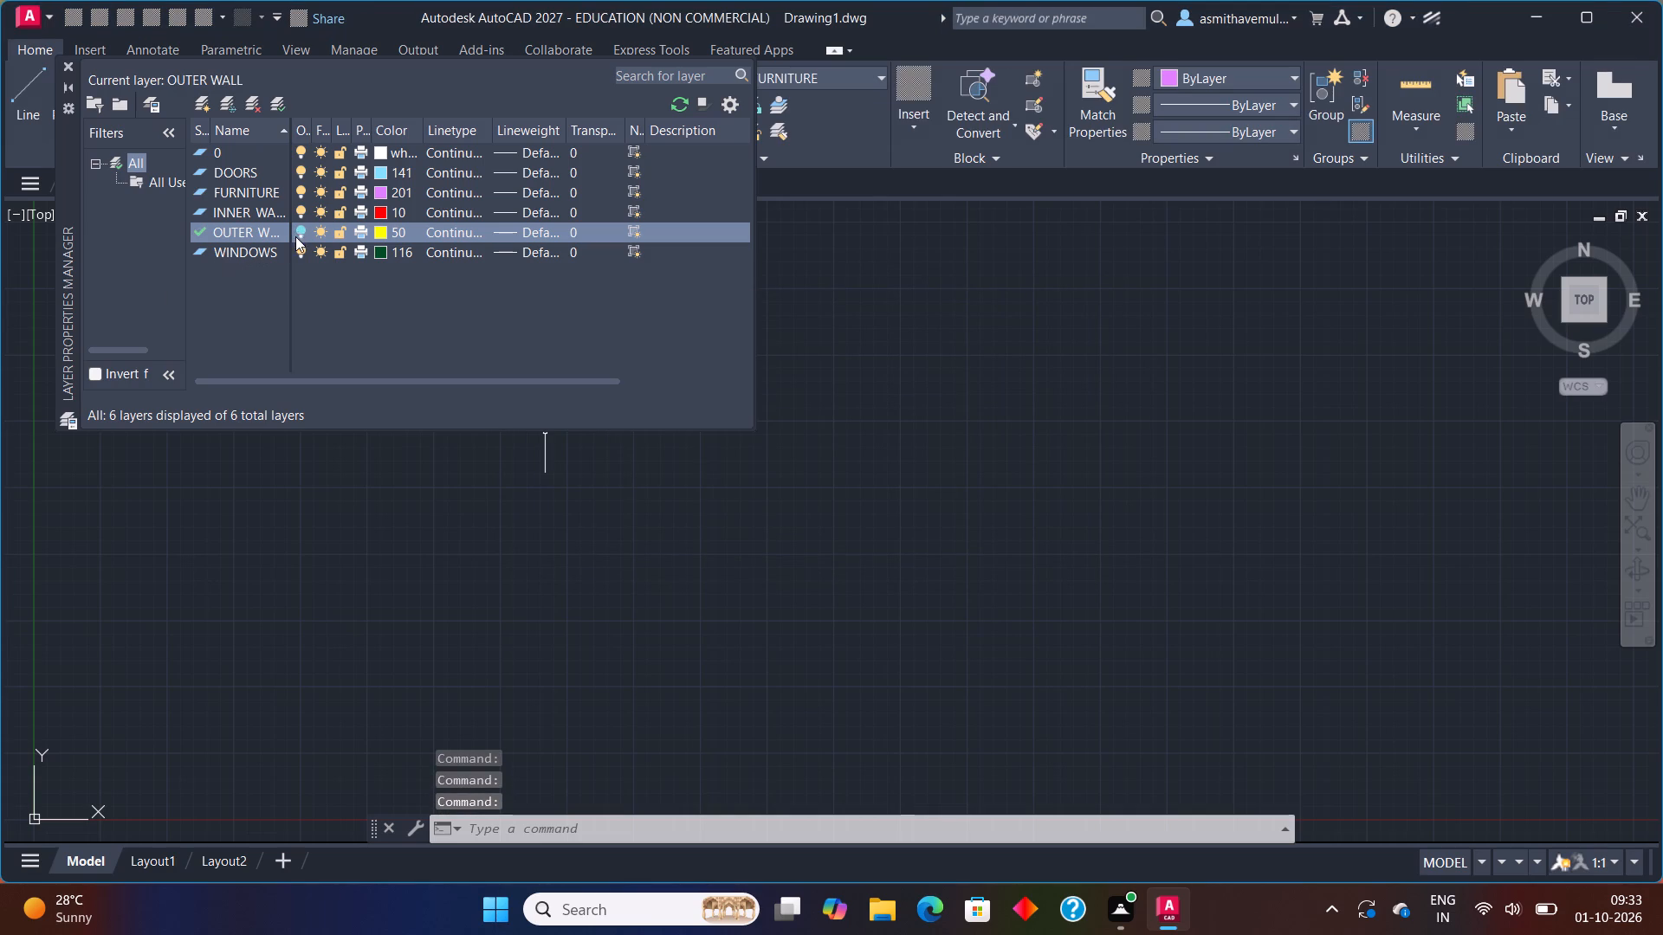
left_click(295, 228)
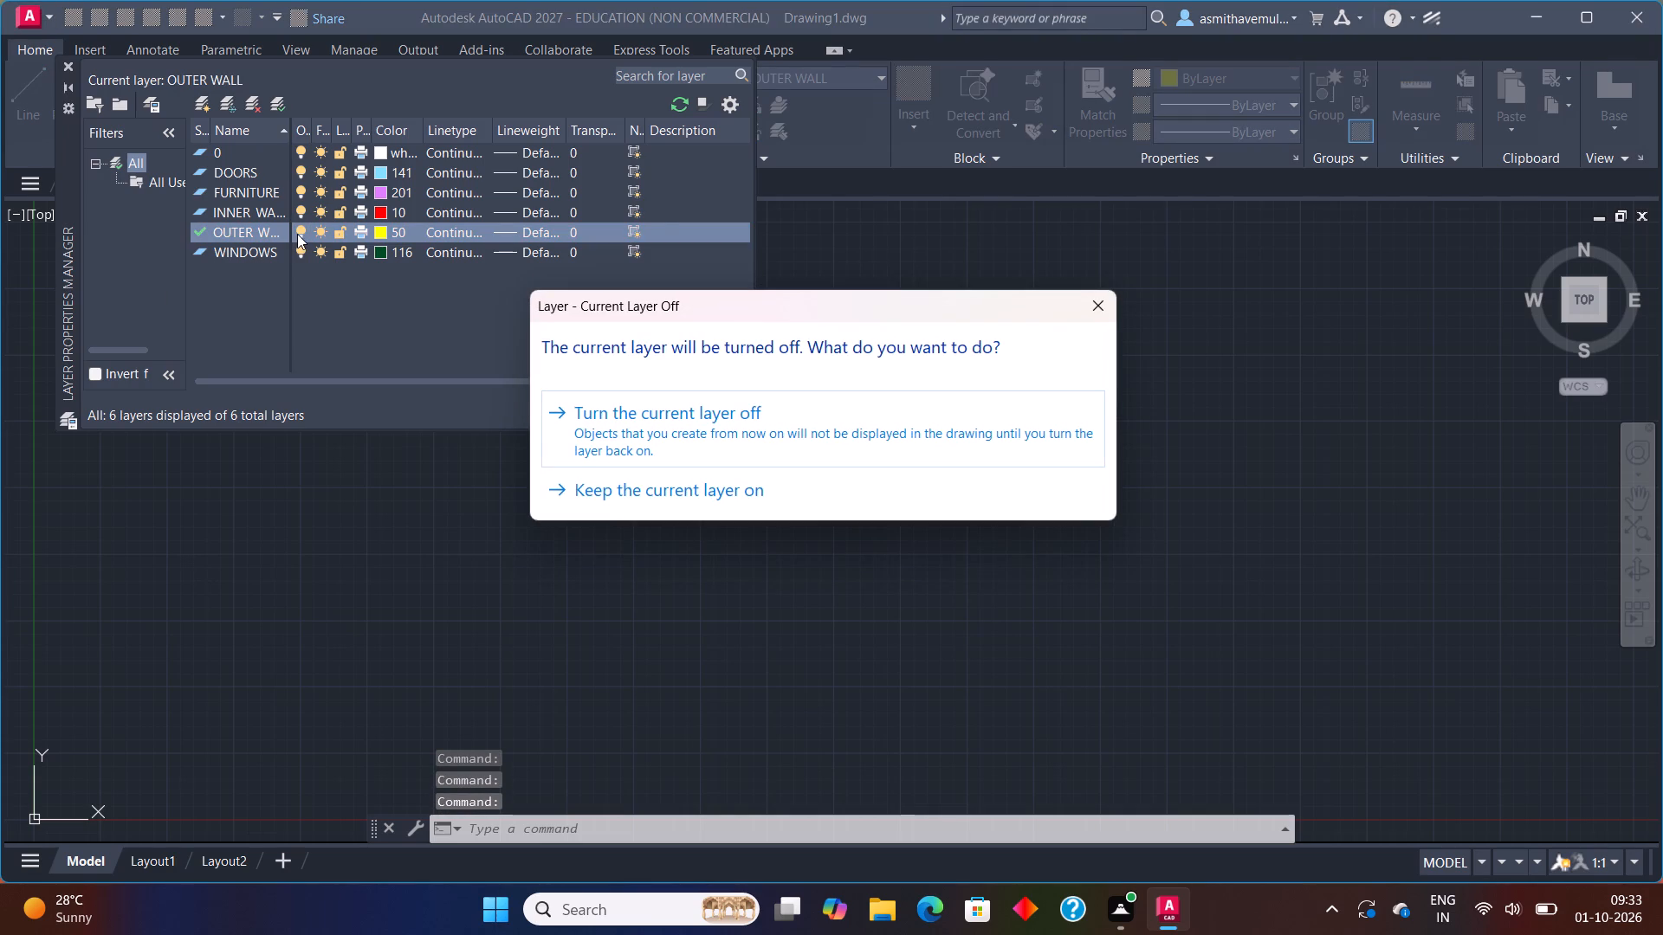
left_click(1092, 306)
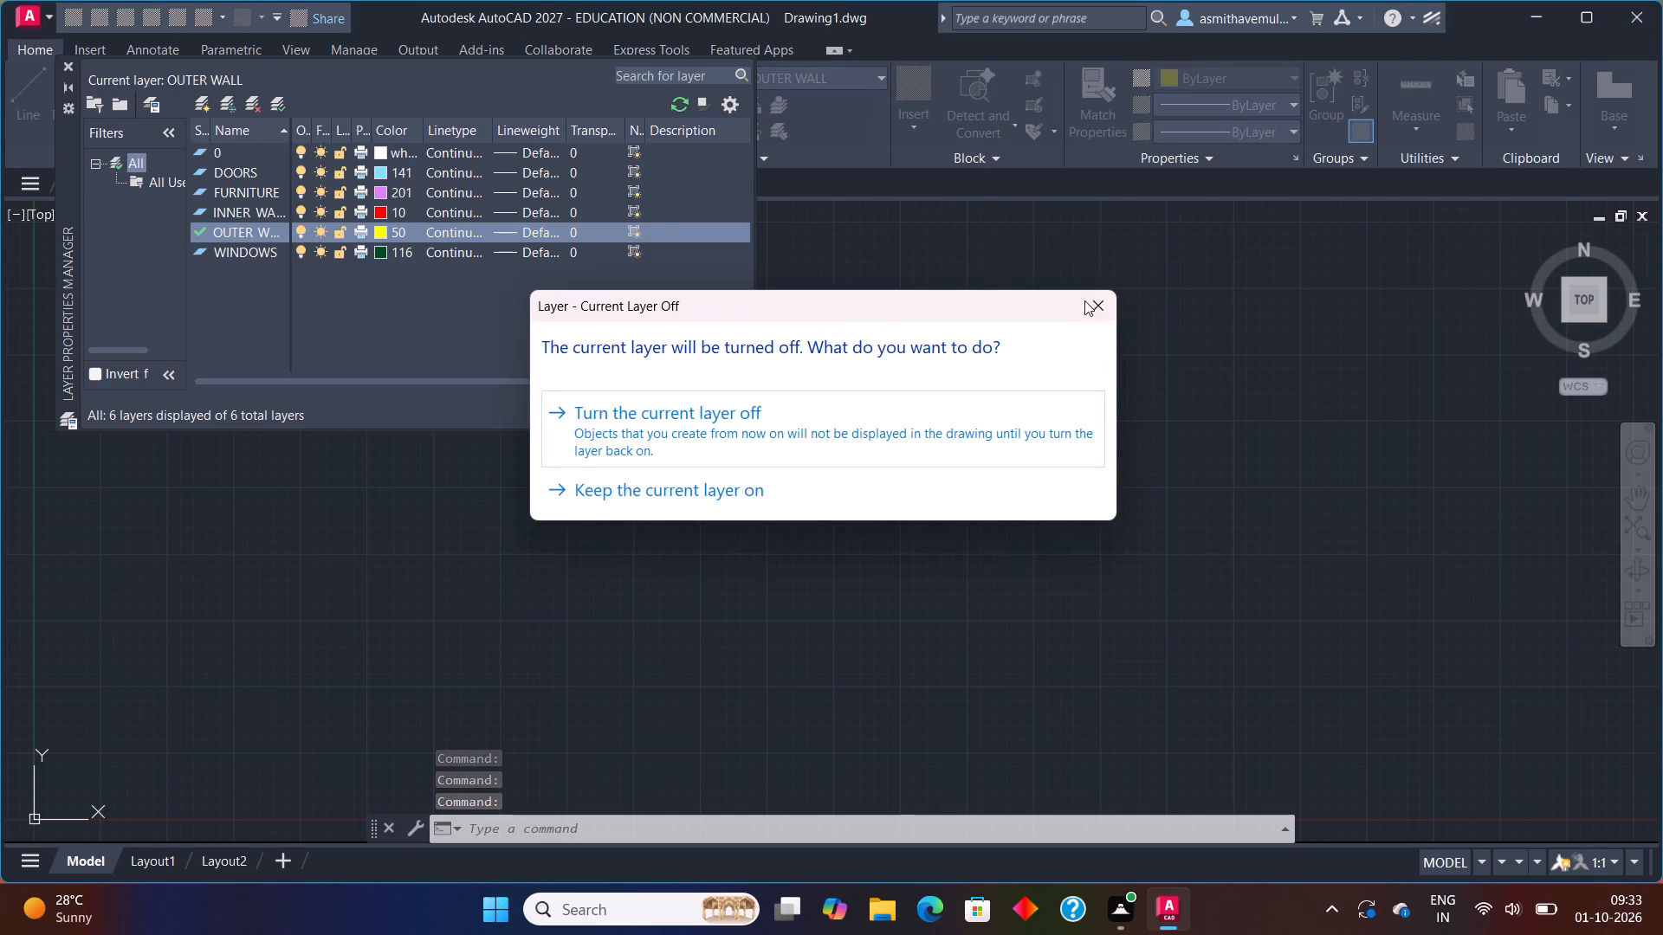
left_click(67, 61)
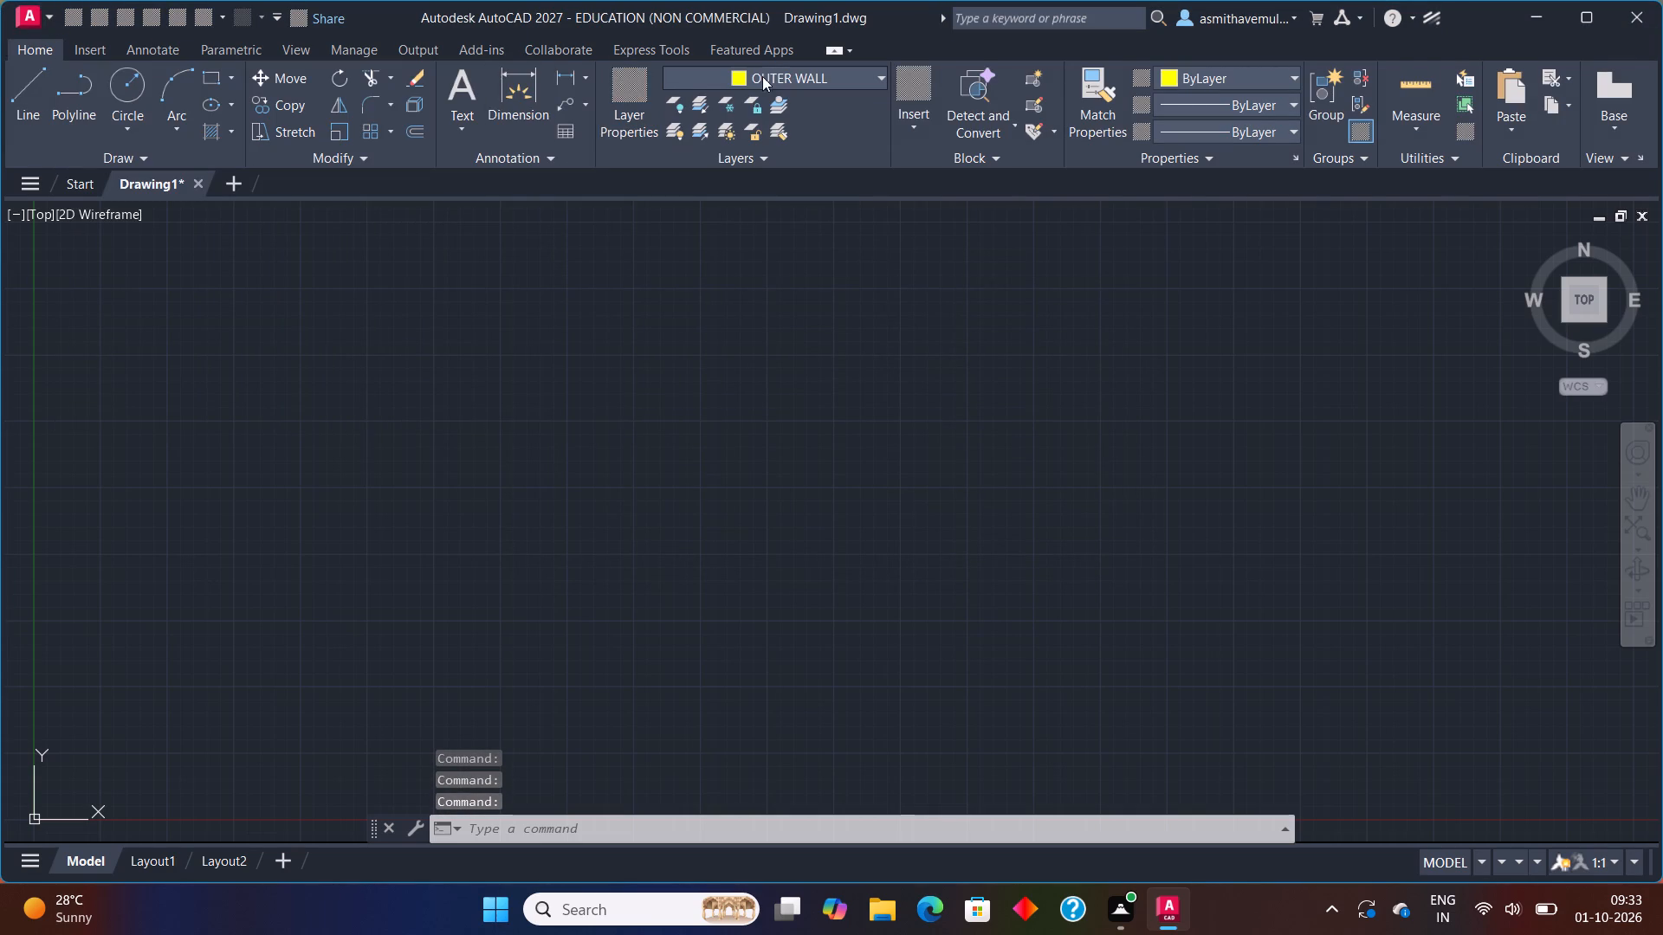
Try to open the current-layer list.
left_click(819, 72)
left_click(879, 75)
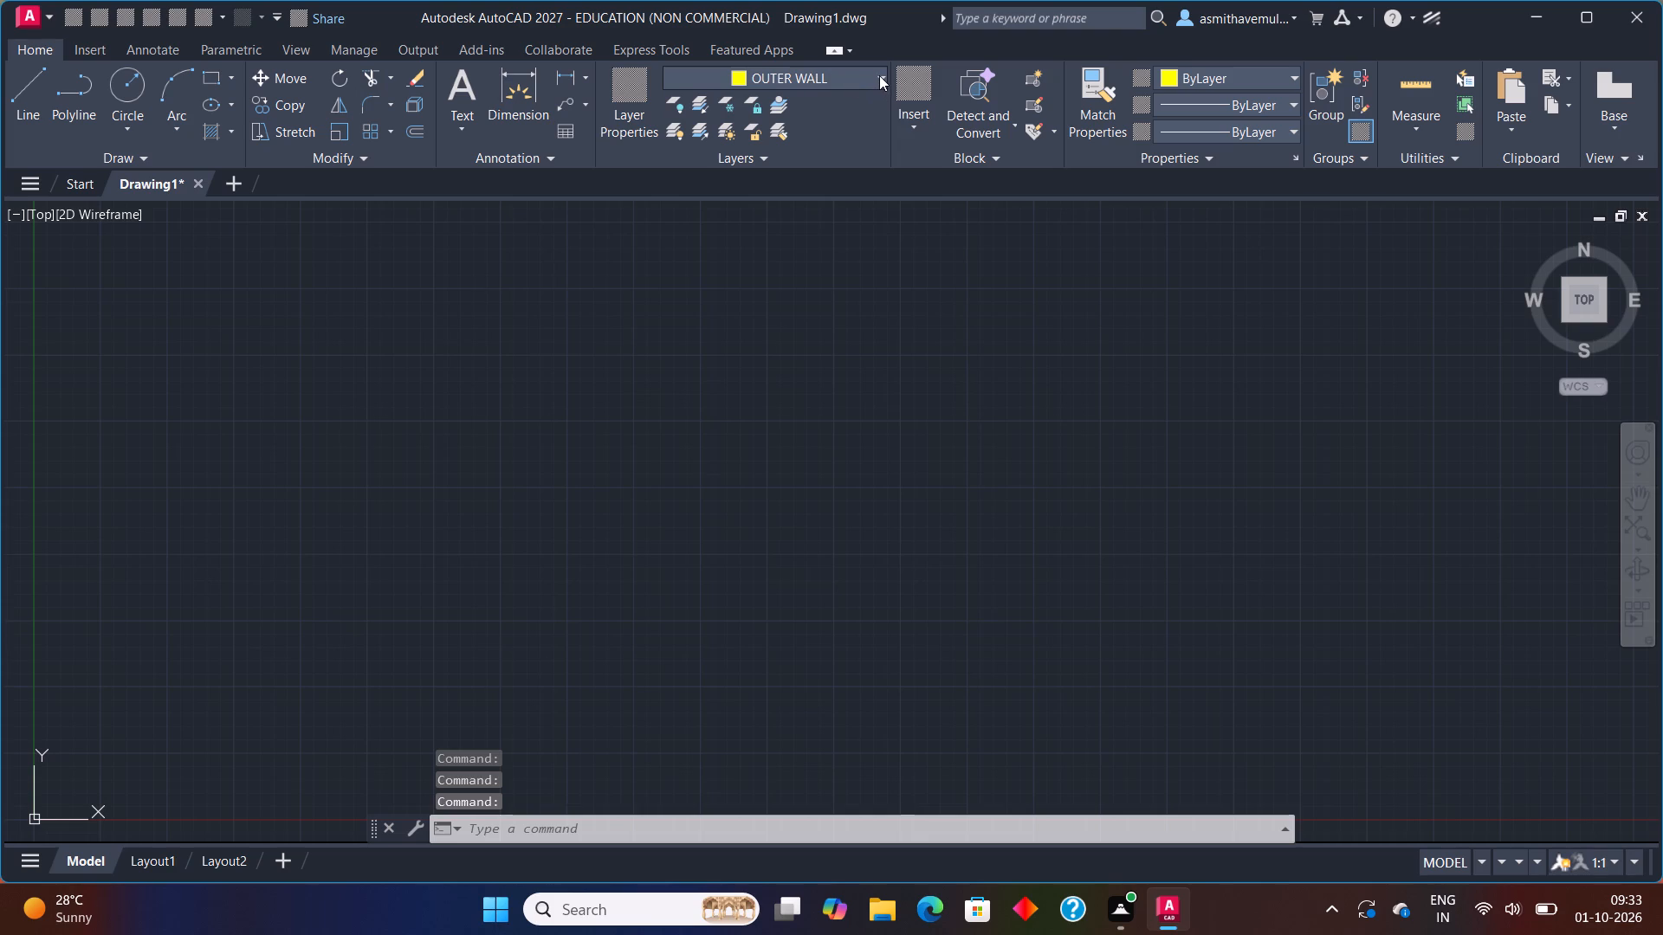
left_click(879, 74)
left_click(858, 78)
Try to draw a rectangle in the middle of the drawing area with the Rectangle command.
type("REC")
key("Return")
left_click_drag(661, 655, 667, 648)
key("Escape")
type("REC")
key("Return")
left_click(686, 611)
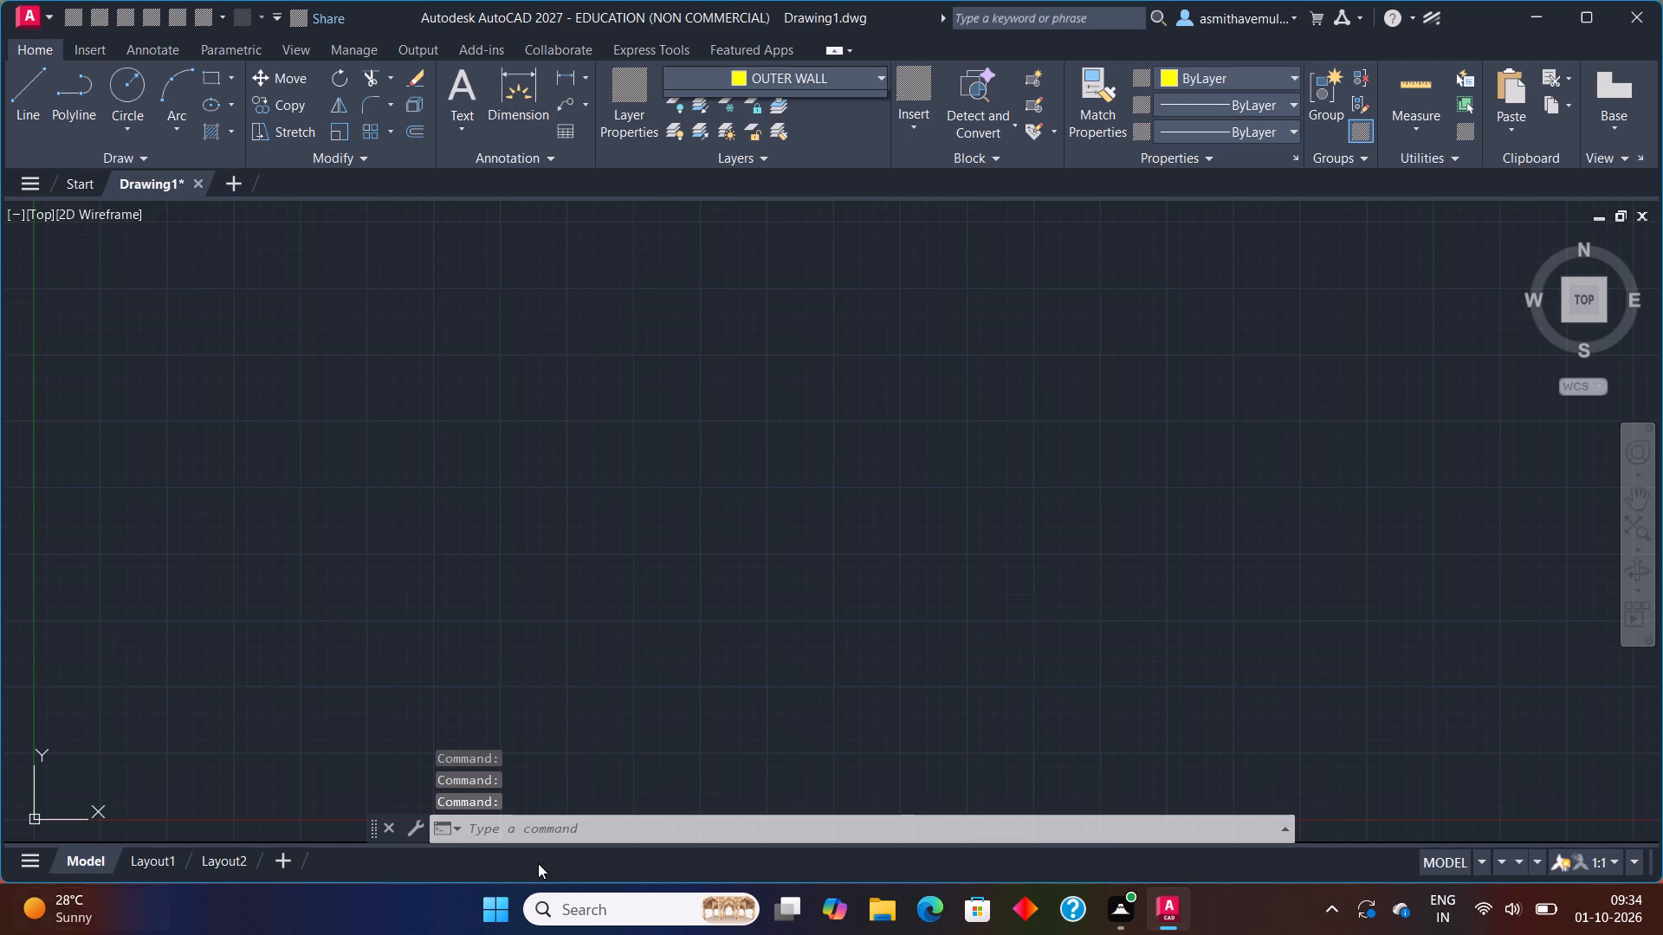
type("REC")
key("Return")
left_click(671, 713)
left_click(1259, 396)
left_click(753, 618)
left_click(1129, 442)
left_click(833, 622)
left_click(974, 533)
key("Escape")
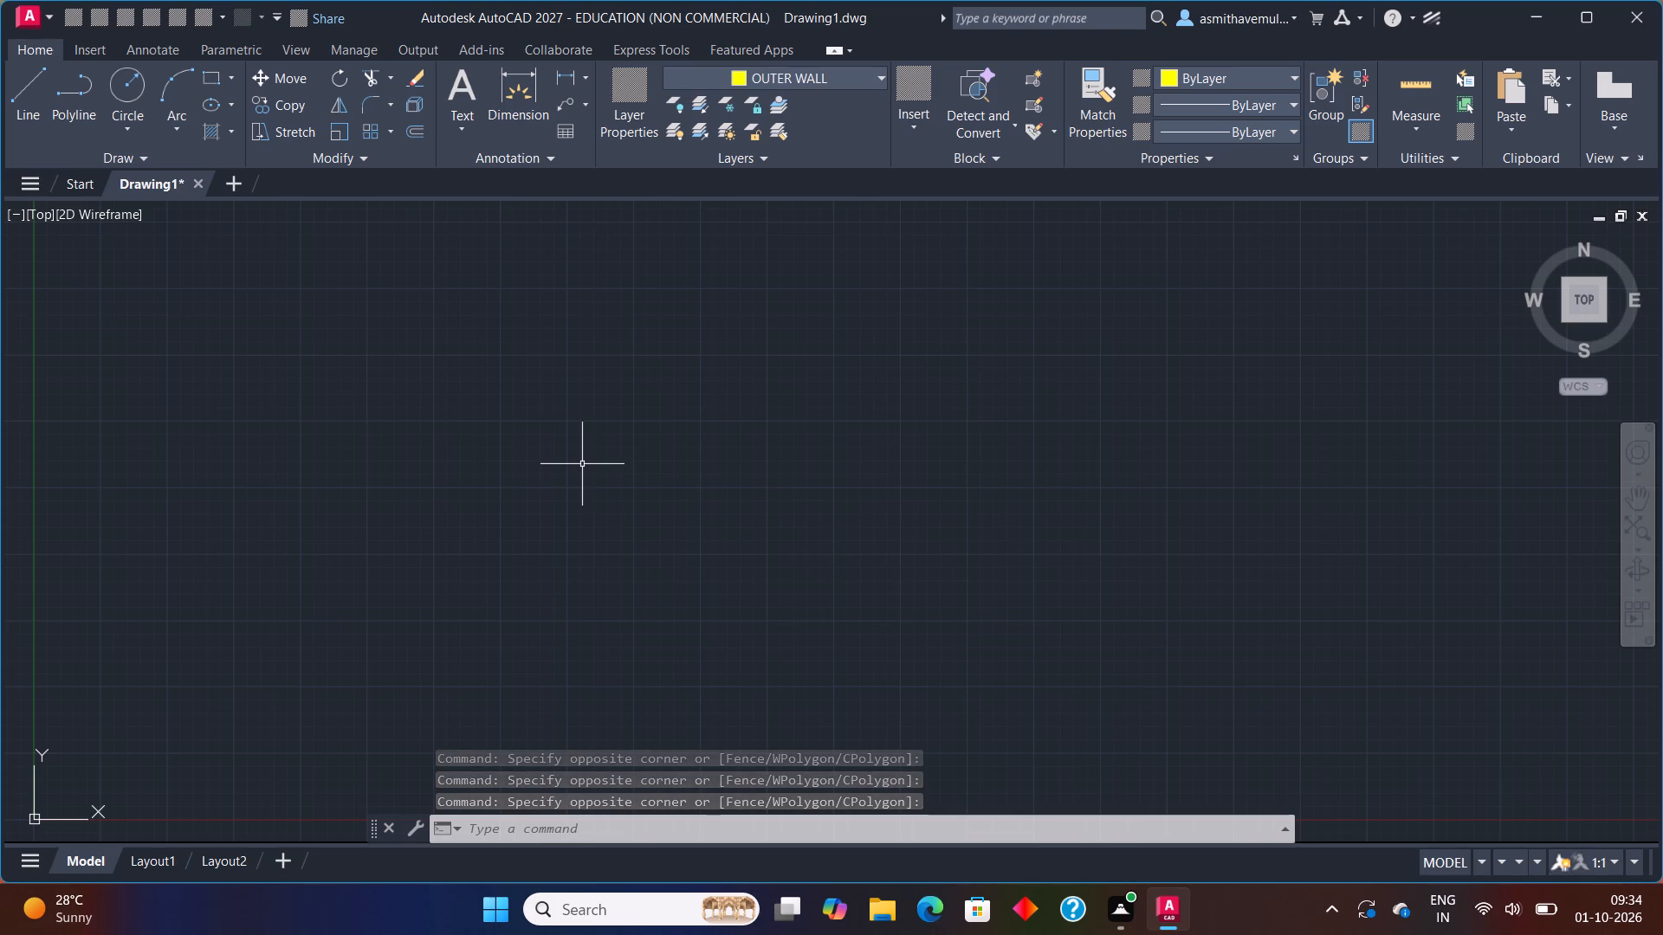
Draw a small rectangle on the OUTER WALL layer in the lower part of the drawing area.
type("REC")
key("Return")
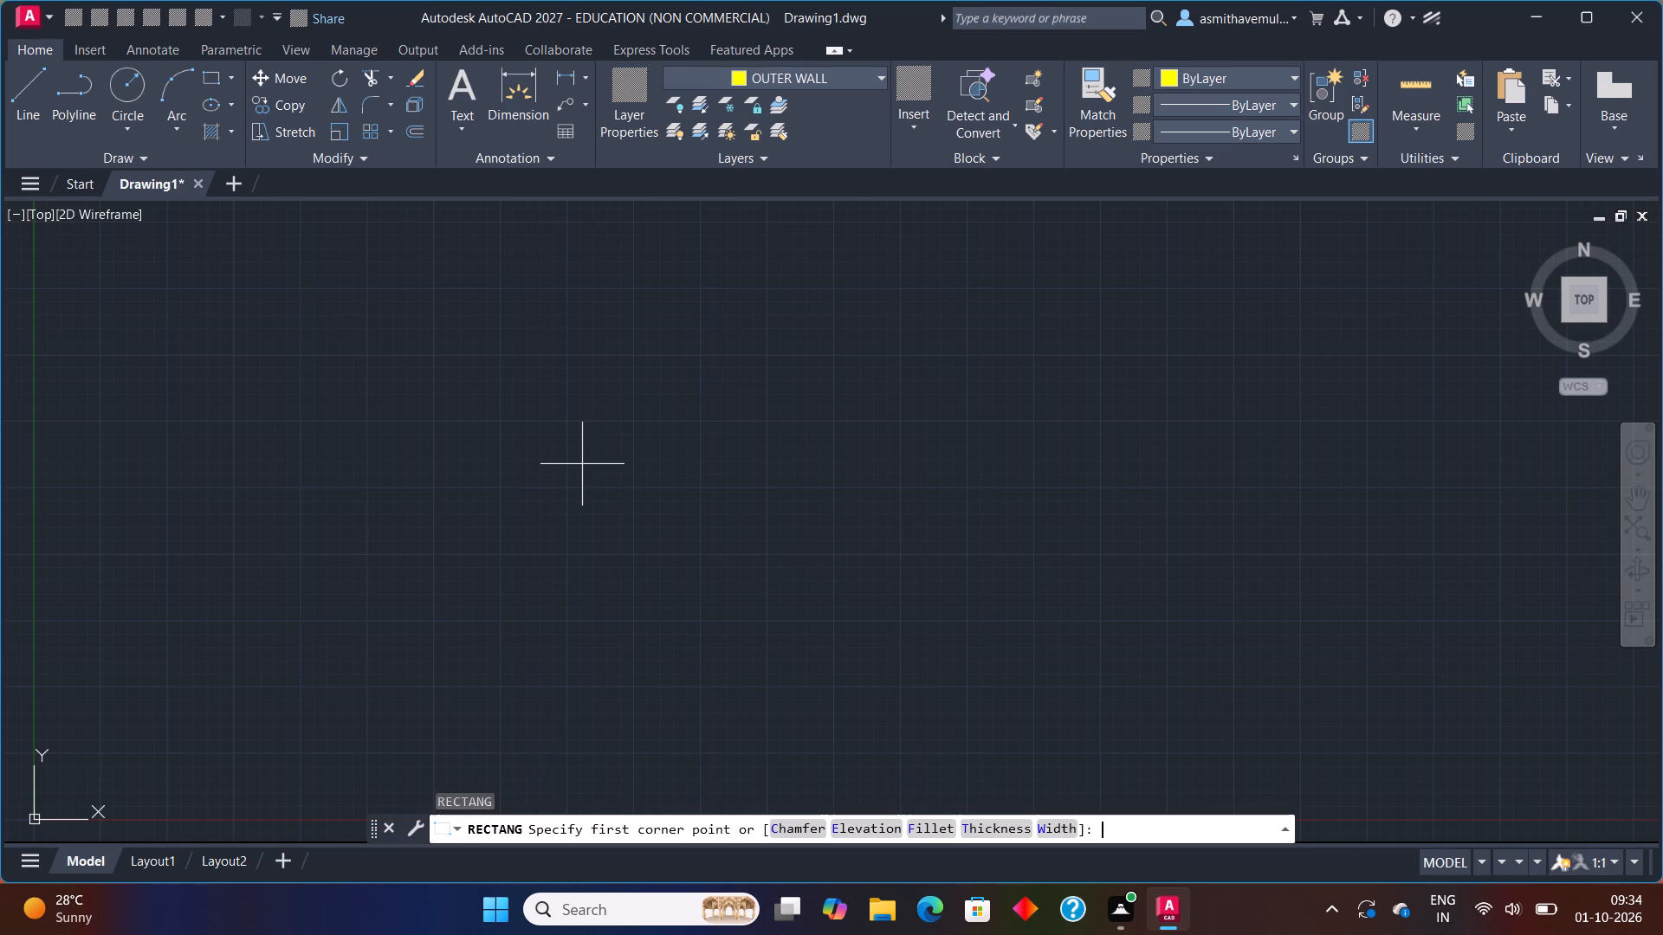
left_click_drag(563, 697, 575, 679)
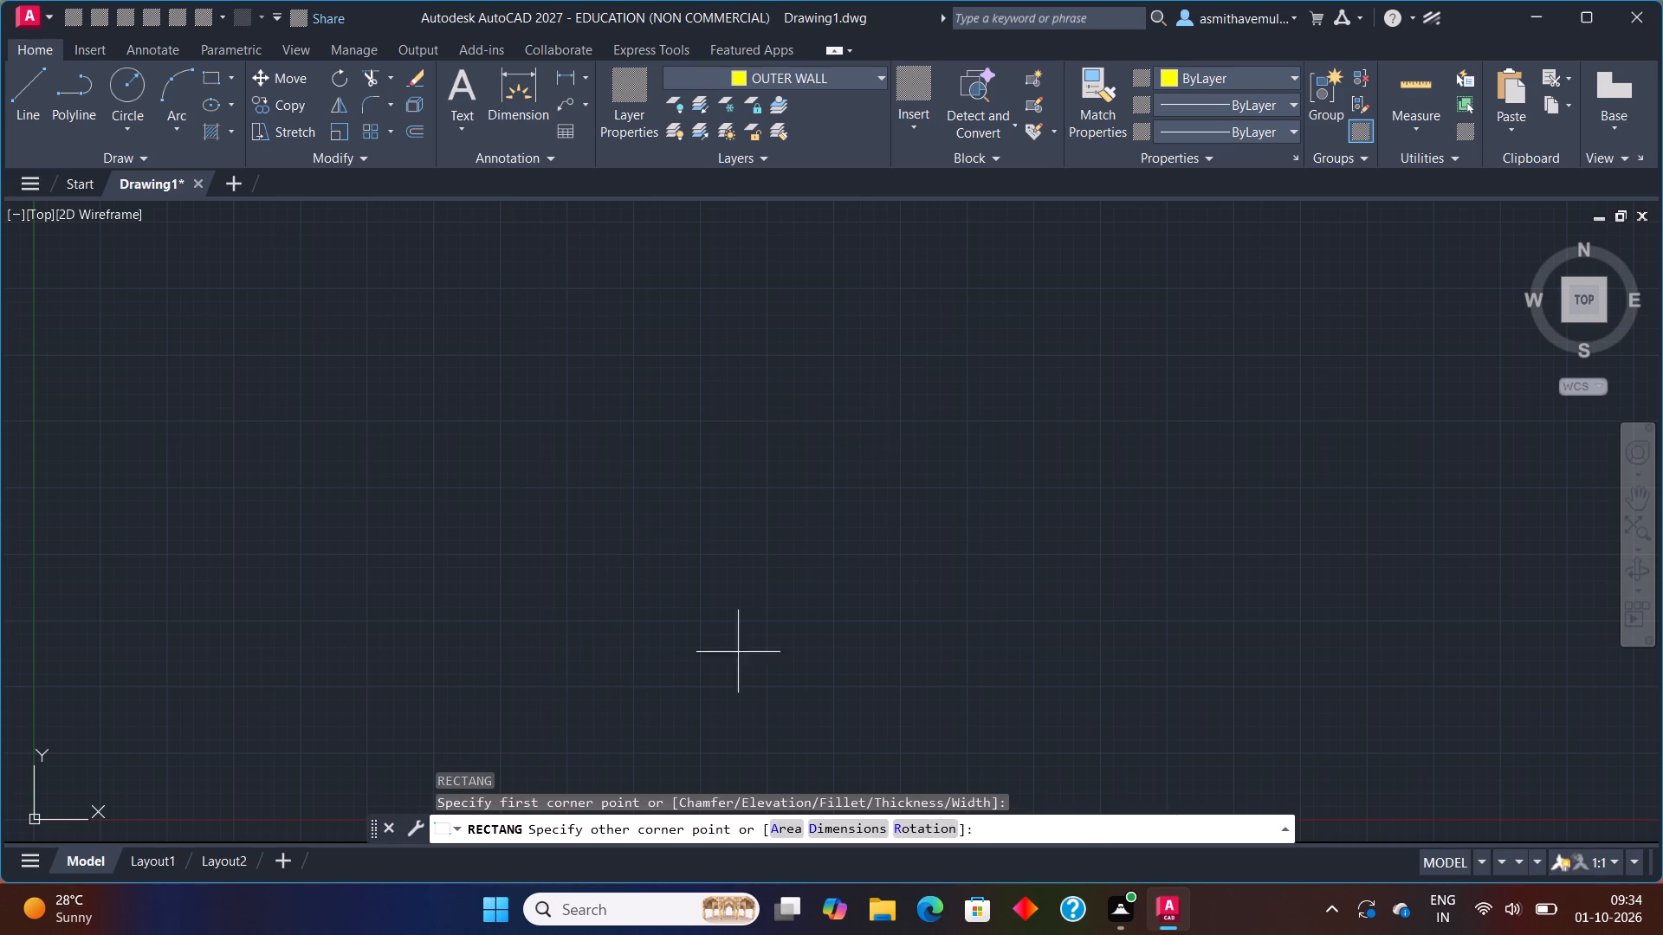
left_click_drag(585, 707, 647, 647)
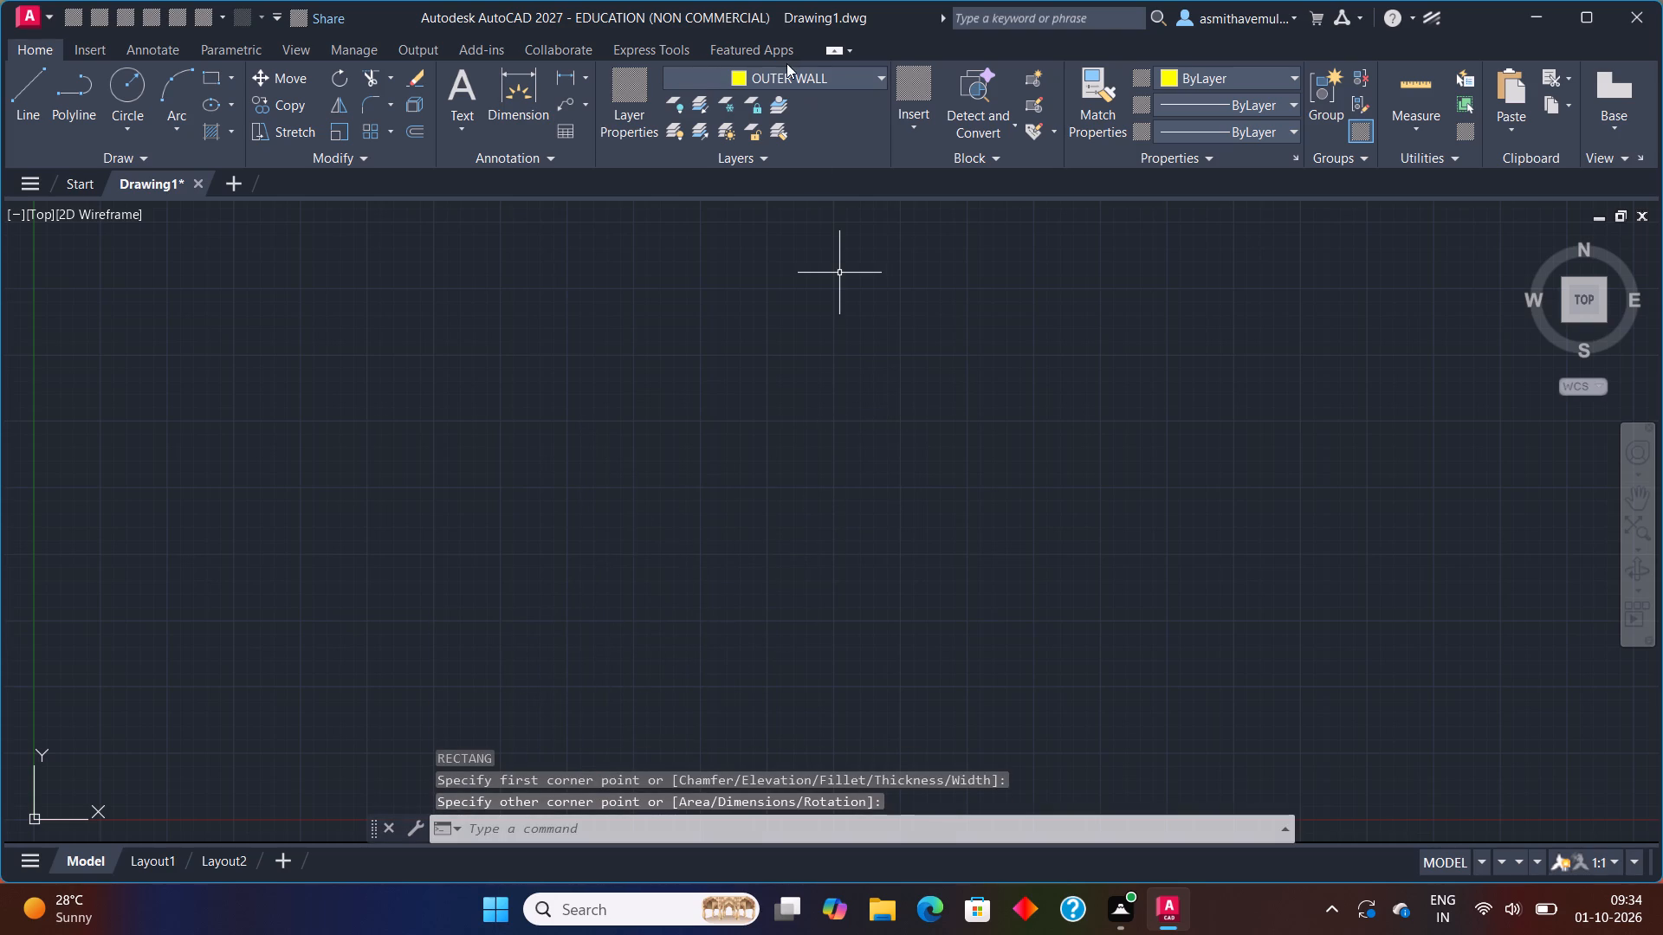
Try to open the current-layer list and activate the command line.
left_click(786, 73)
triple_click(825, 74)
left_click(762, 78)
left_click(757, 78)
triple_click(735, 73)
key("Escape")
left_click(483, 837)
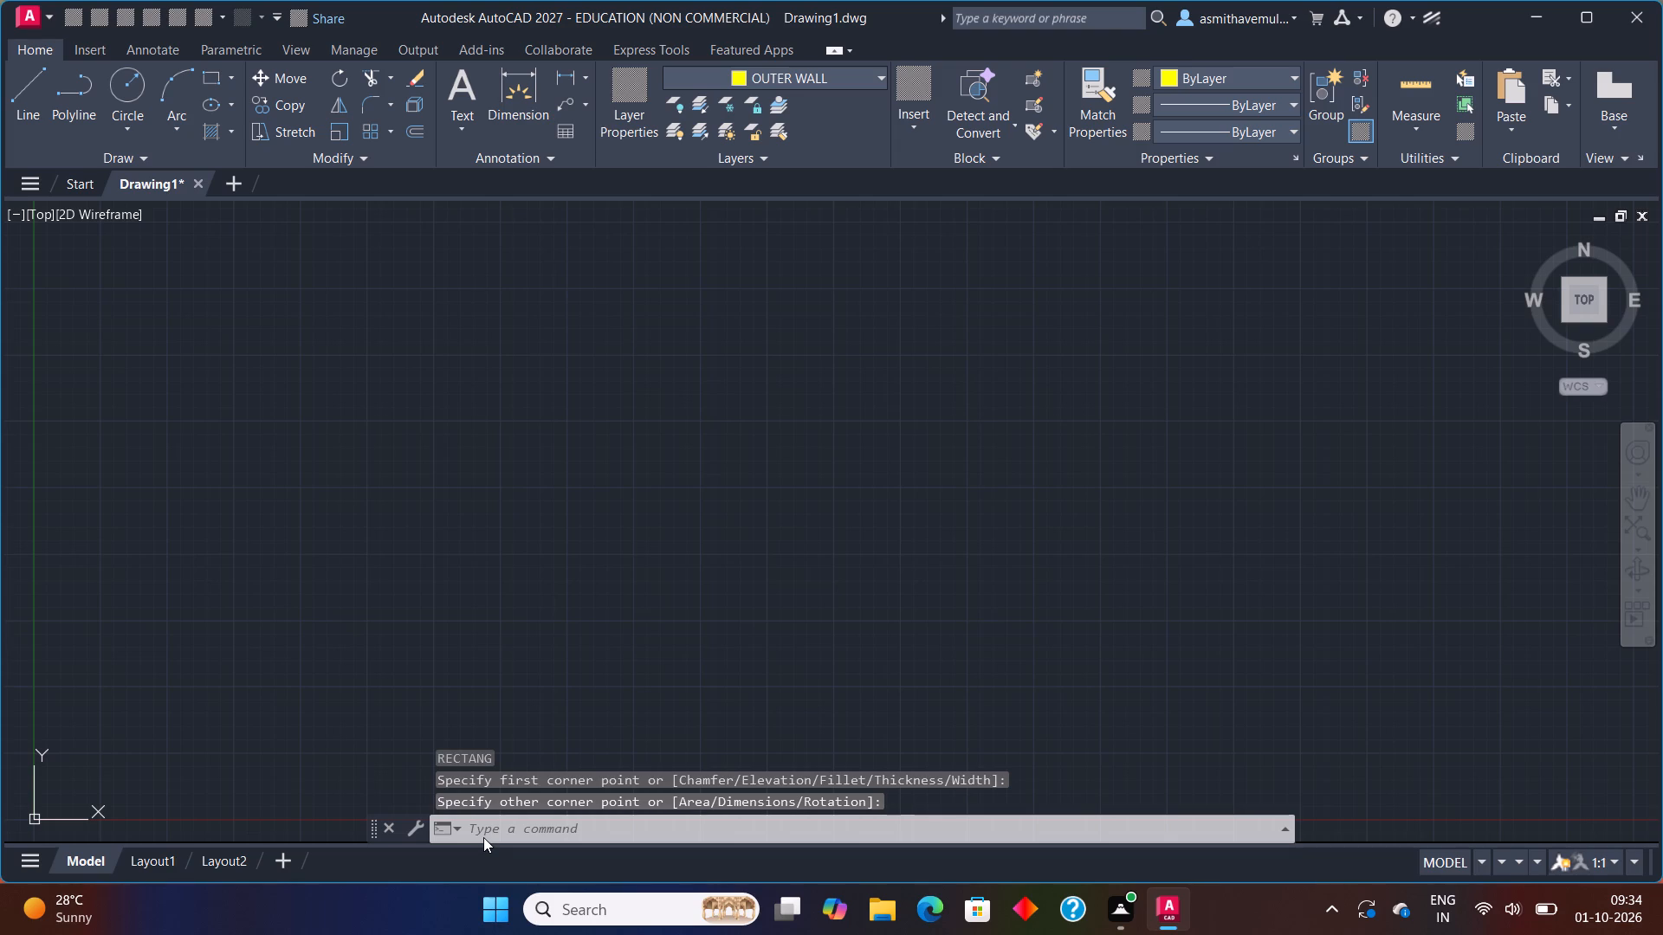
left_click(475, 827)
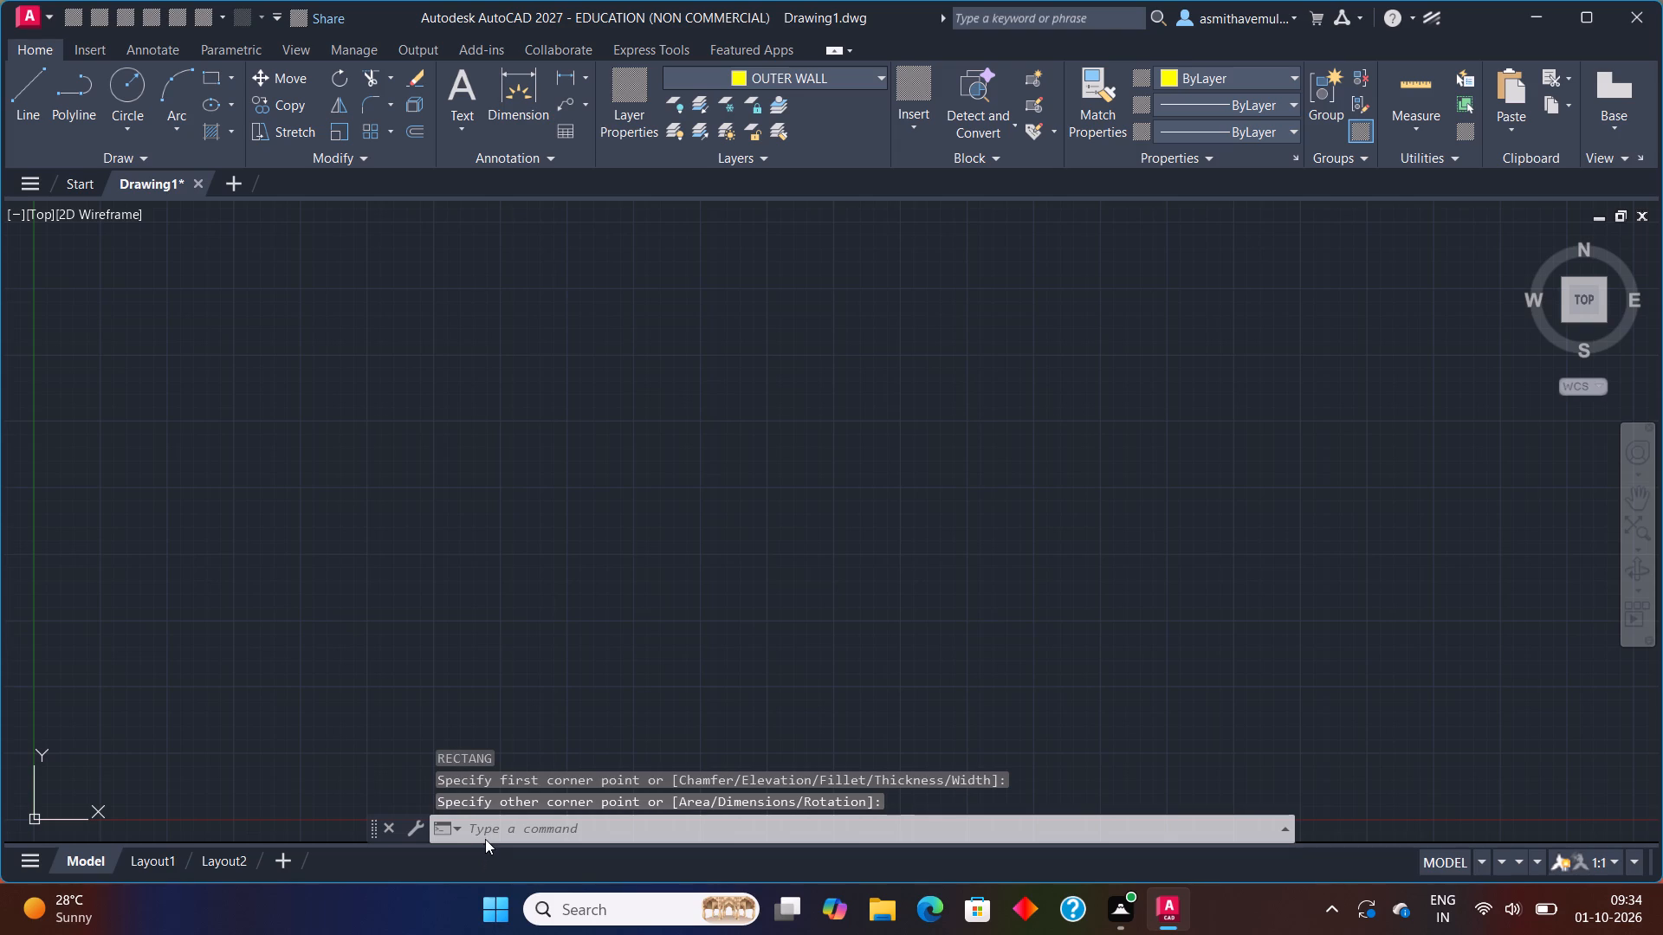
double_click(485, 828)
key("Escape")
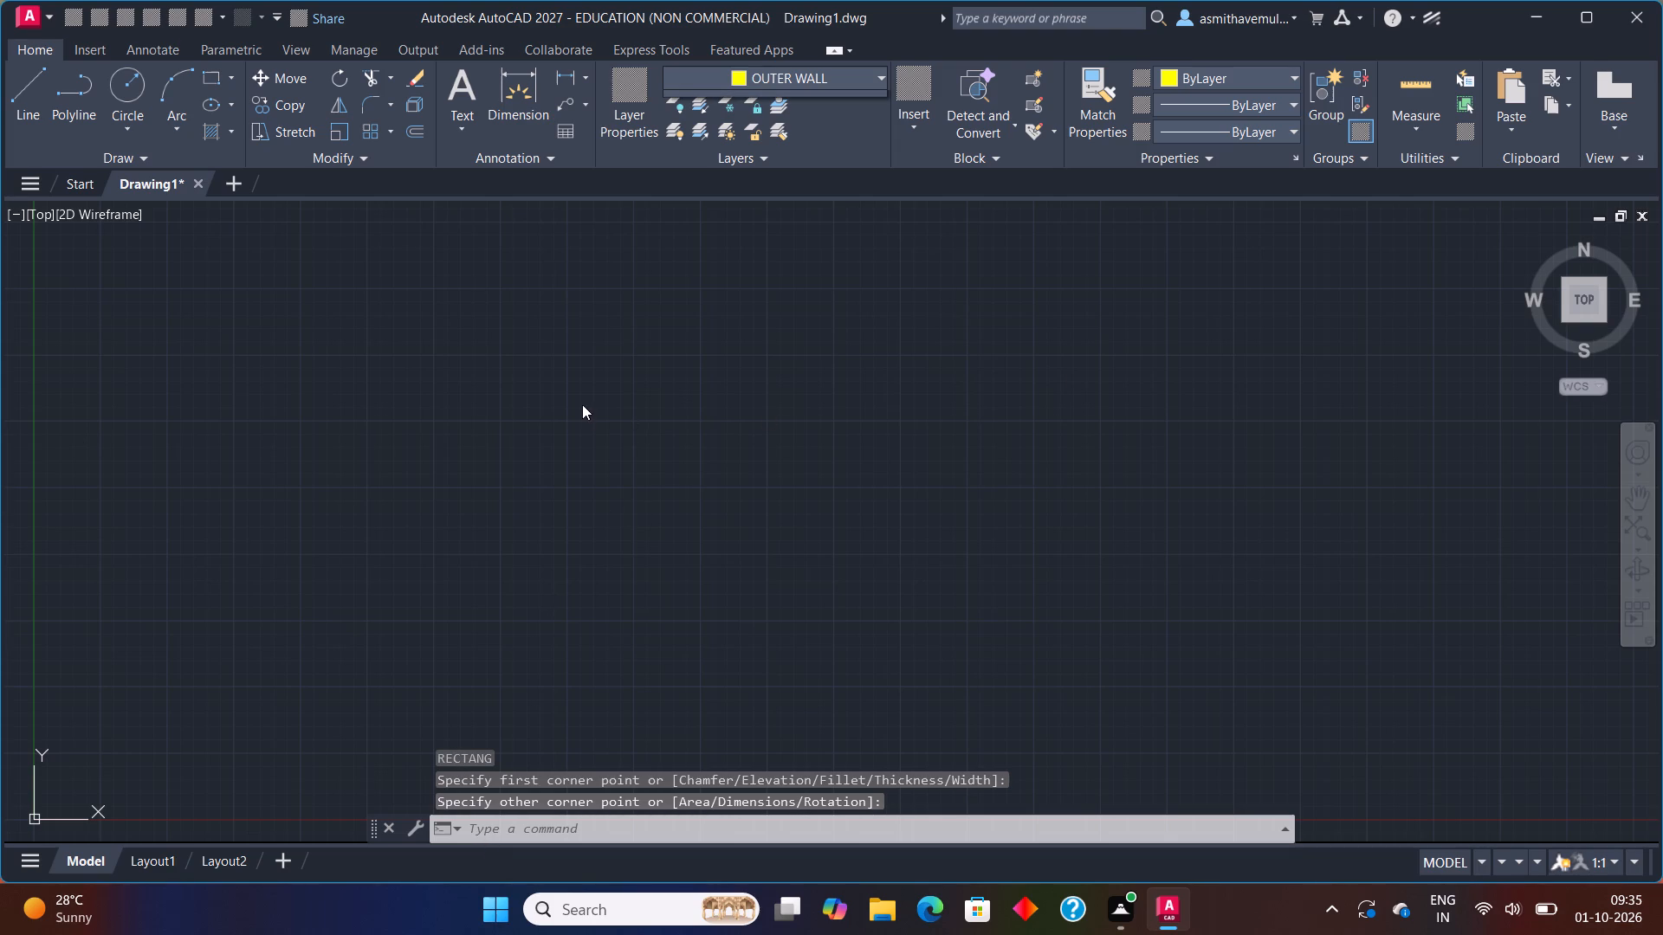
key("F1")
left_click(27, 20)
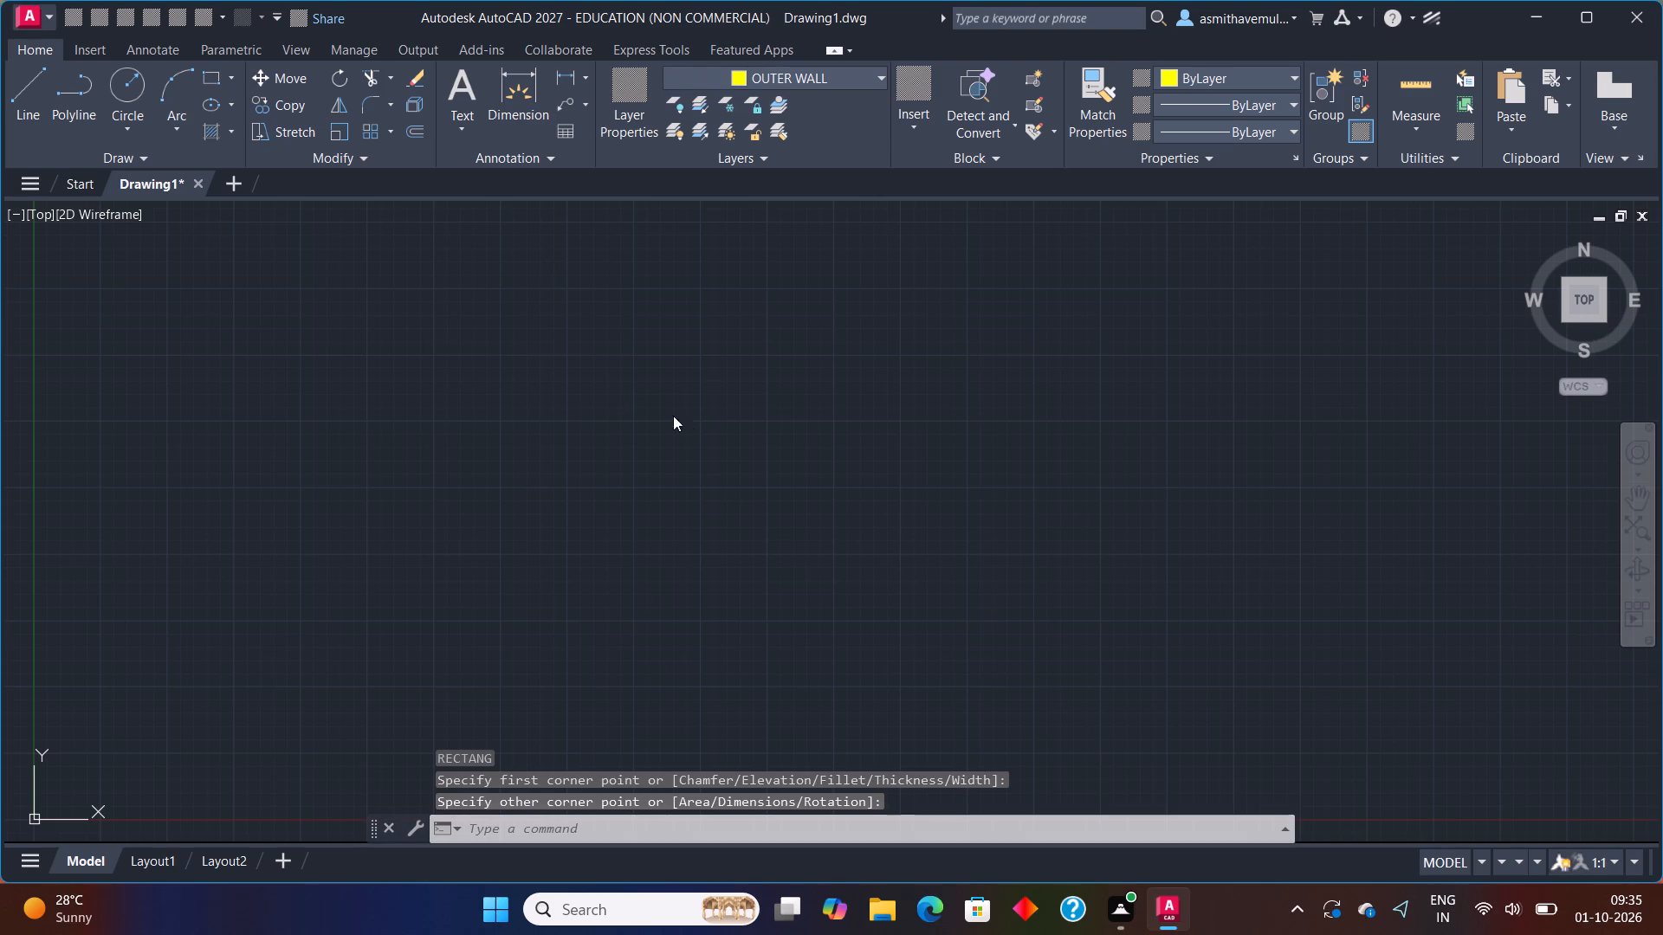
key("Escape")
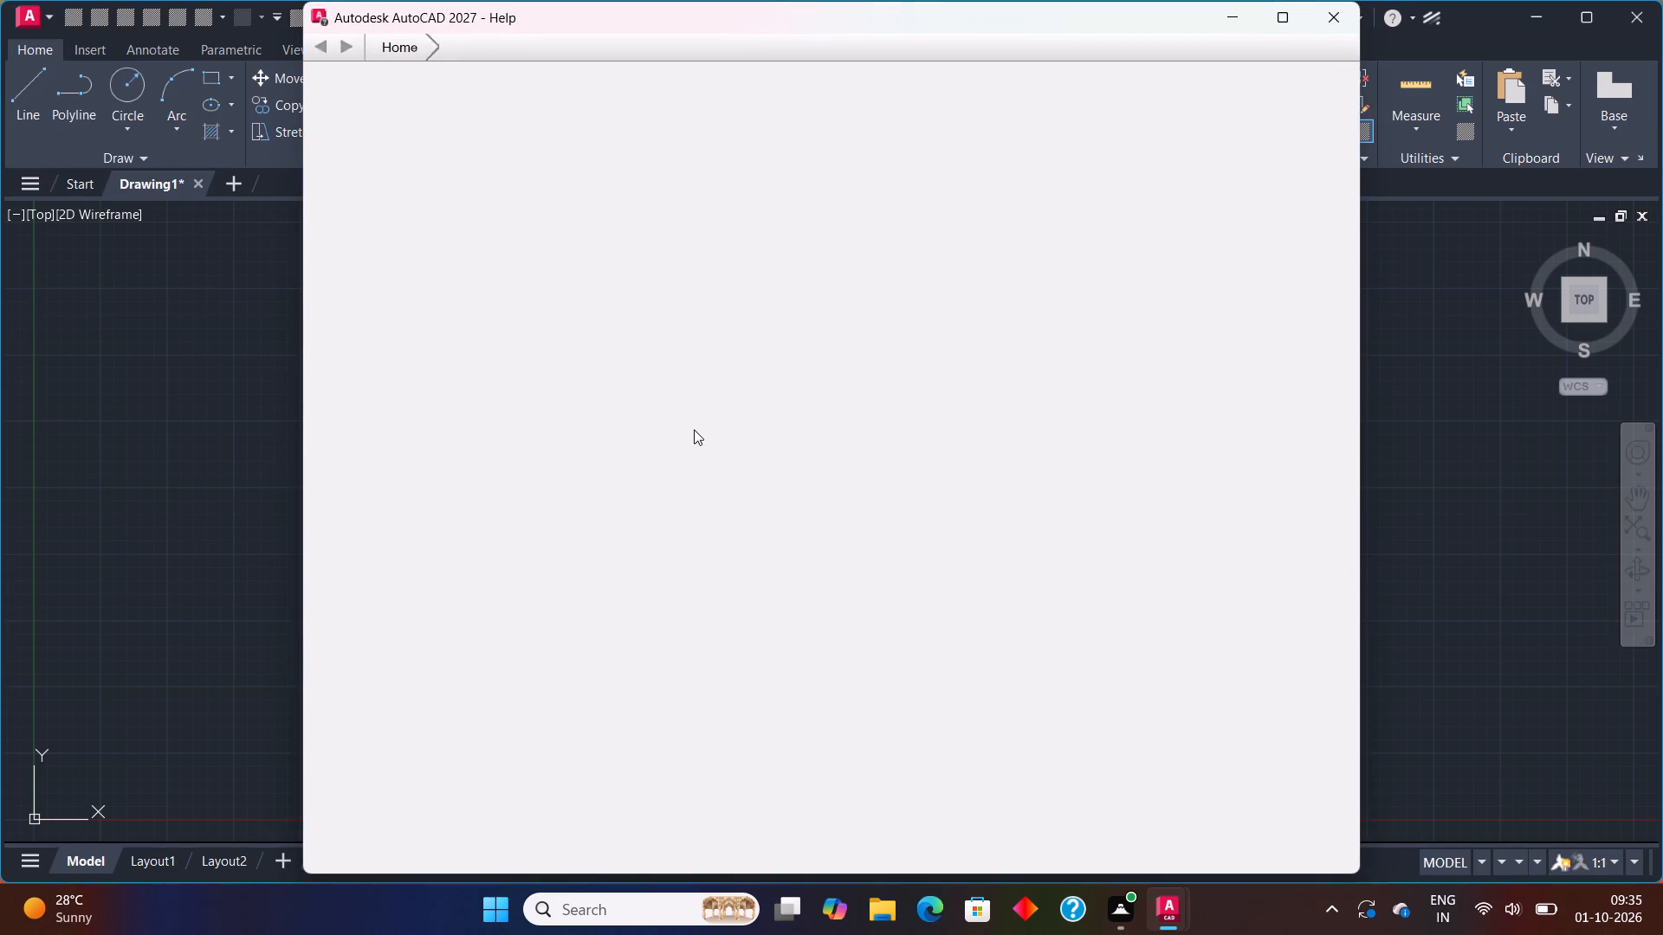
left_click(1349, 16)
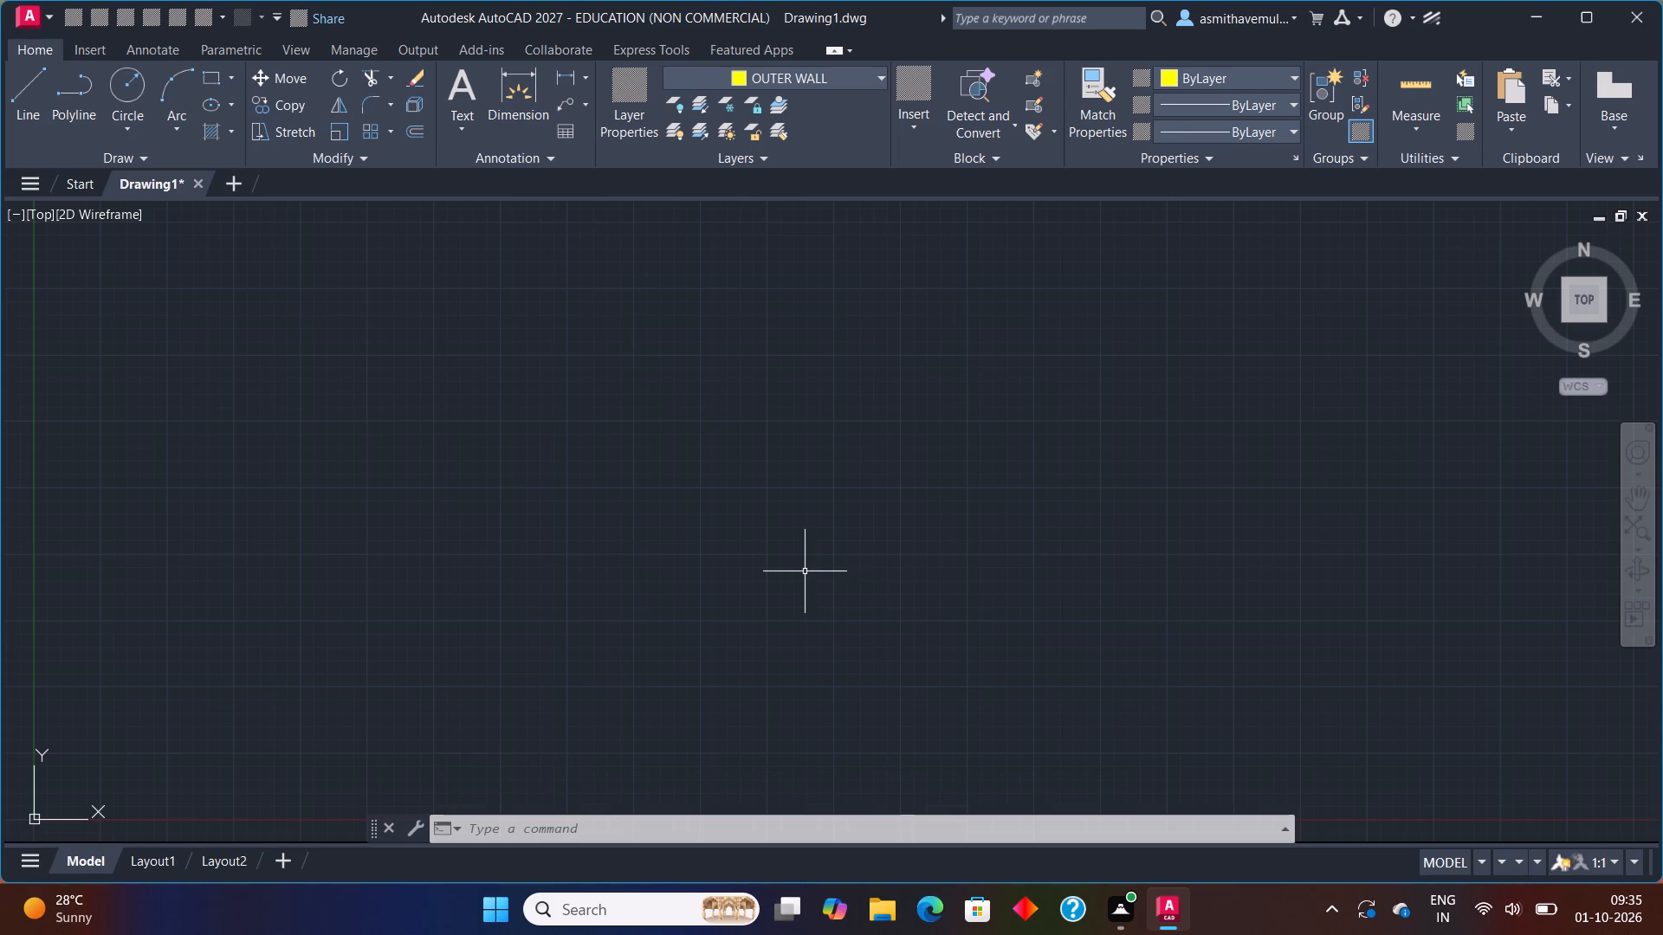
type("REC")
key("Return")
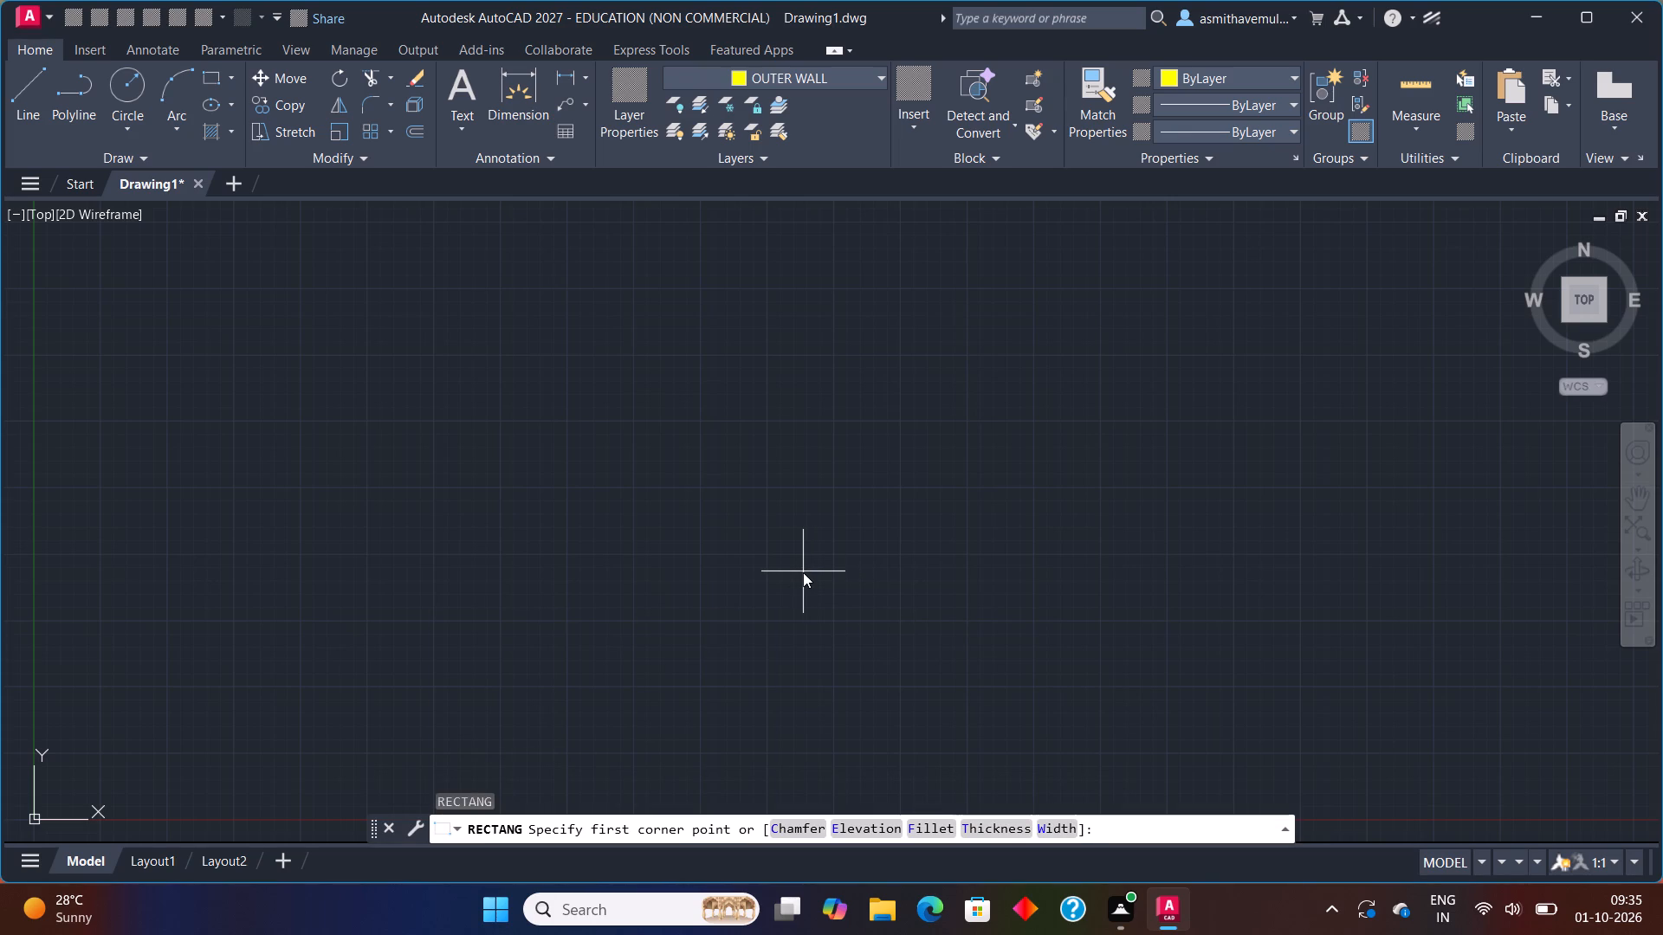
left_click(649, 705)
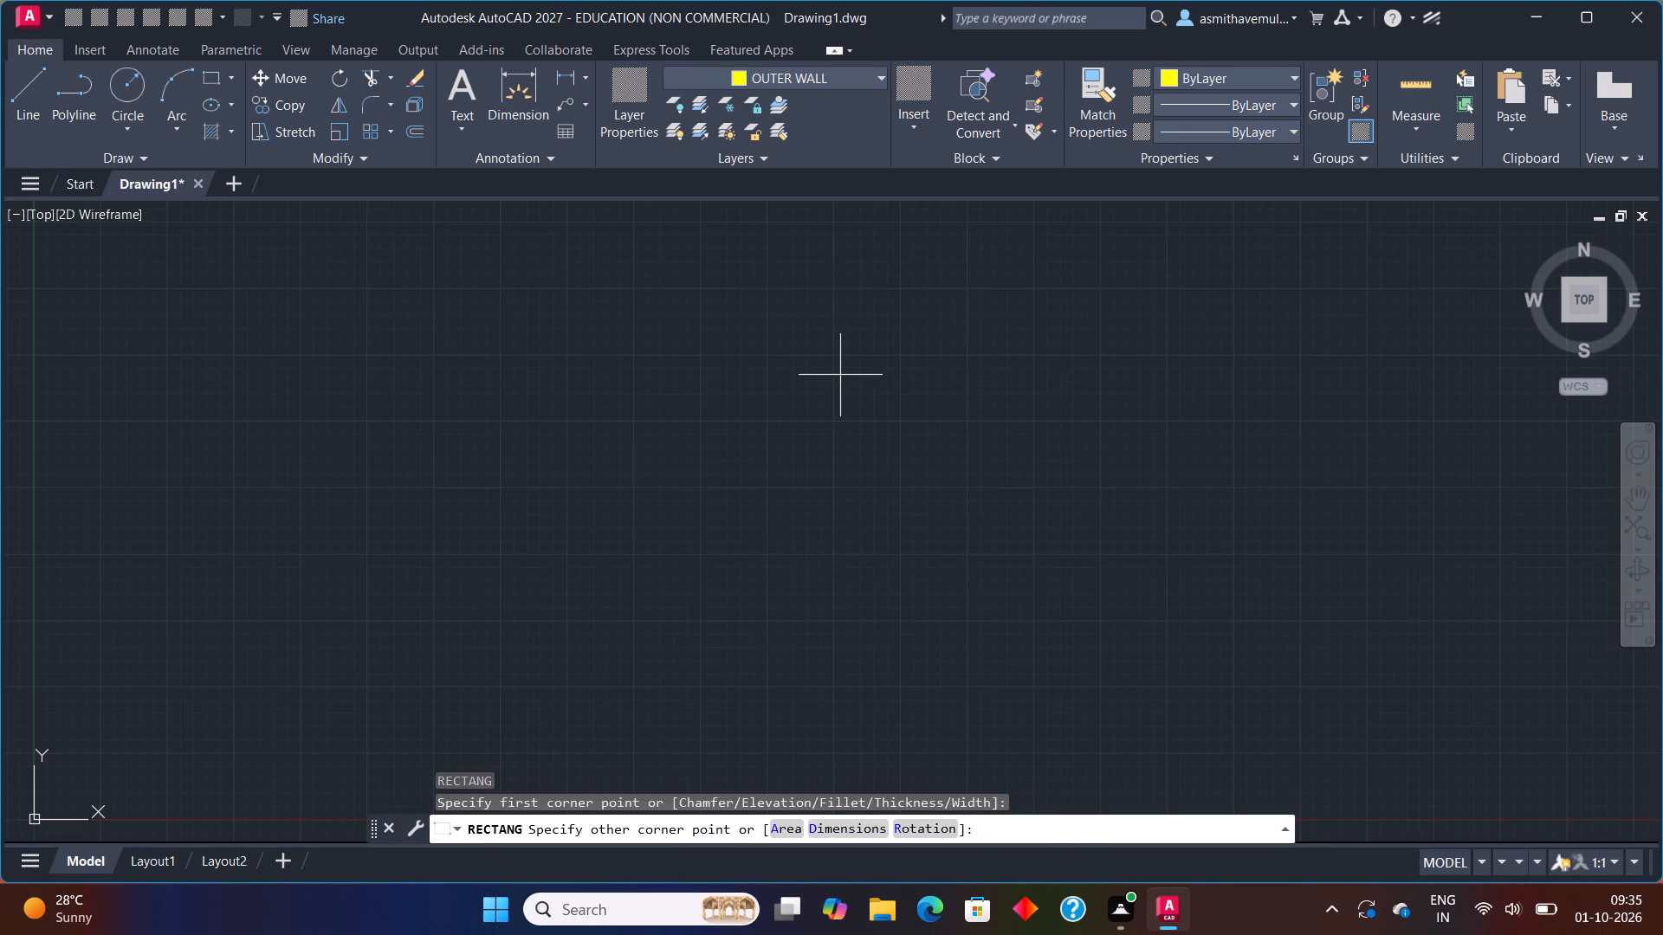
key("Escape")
Turn the OUTER WALL layer on in the layer properties.
type("LA")
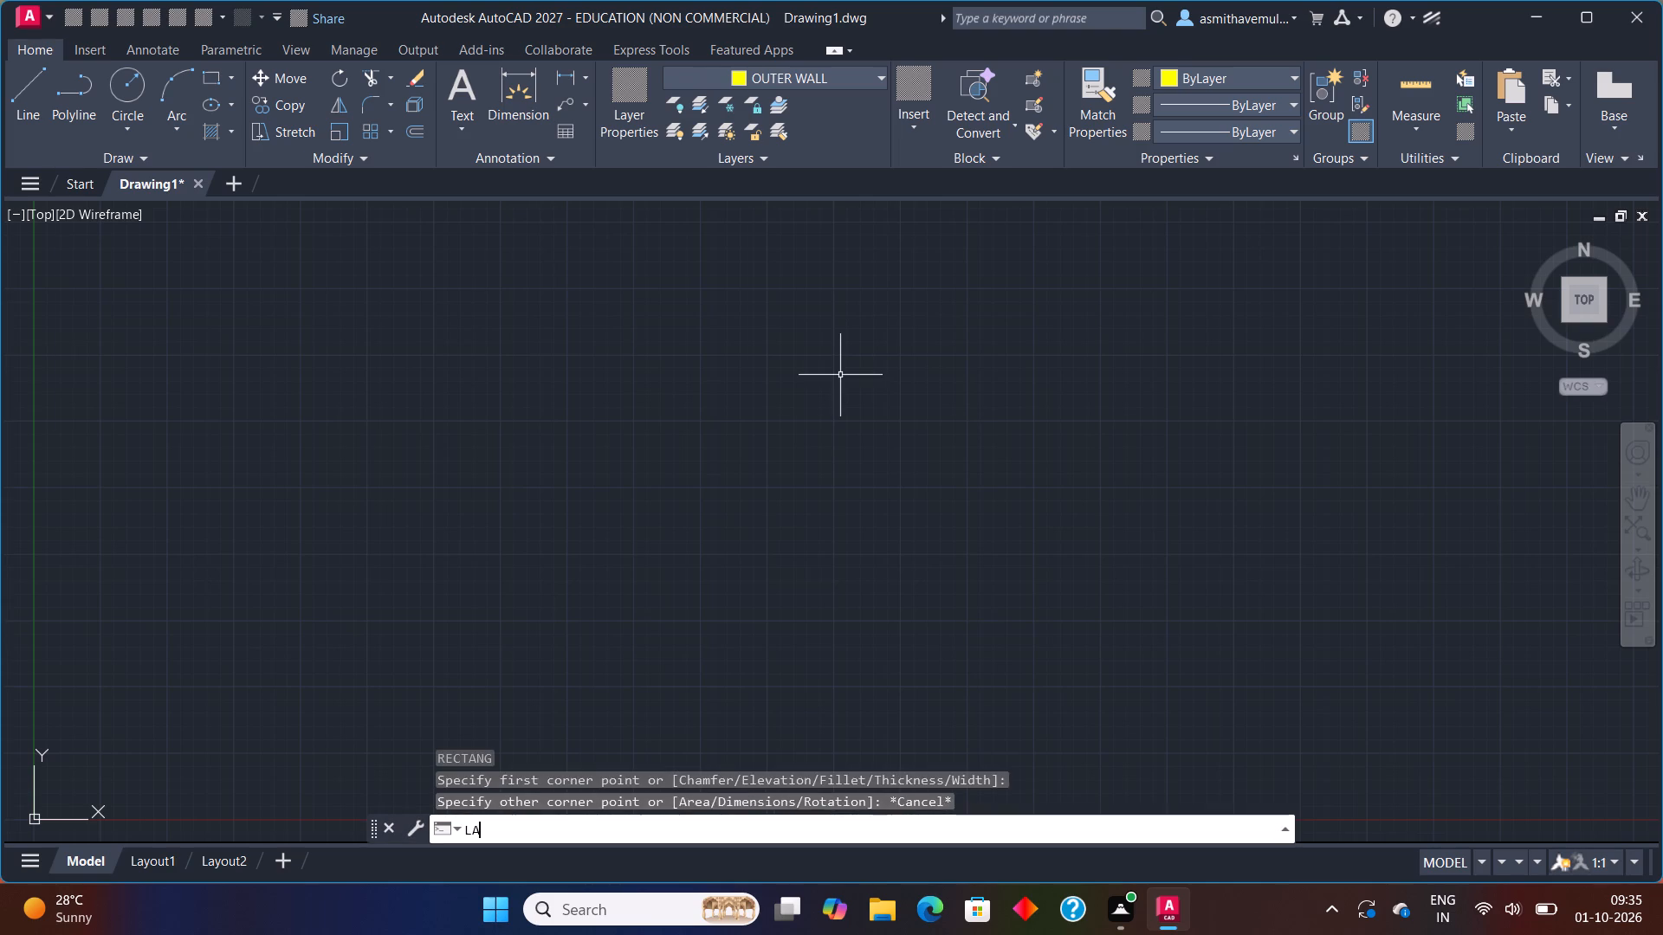
key("Return")
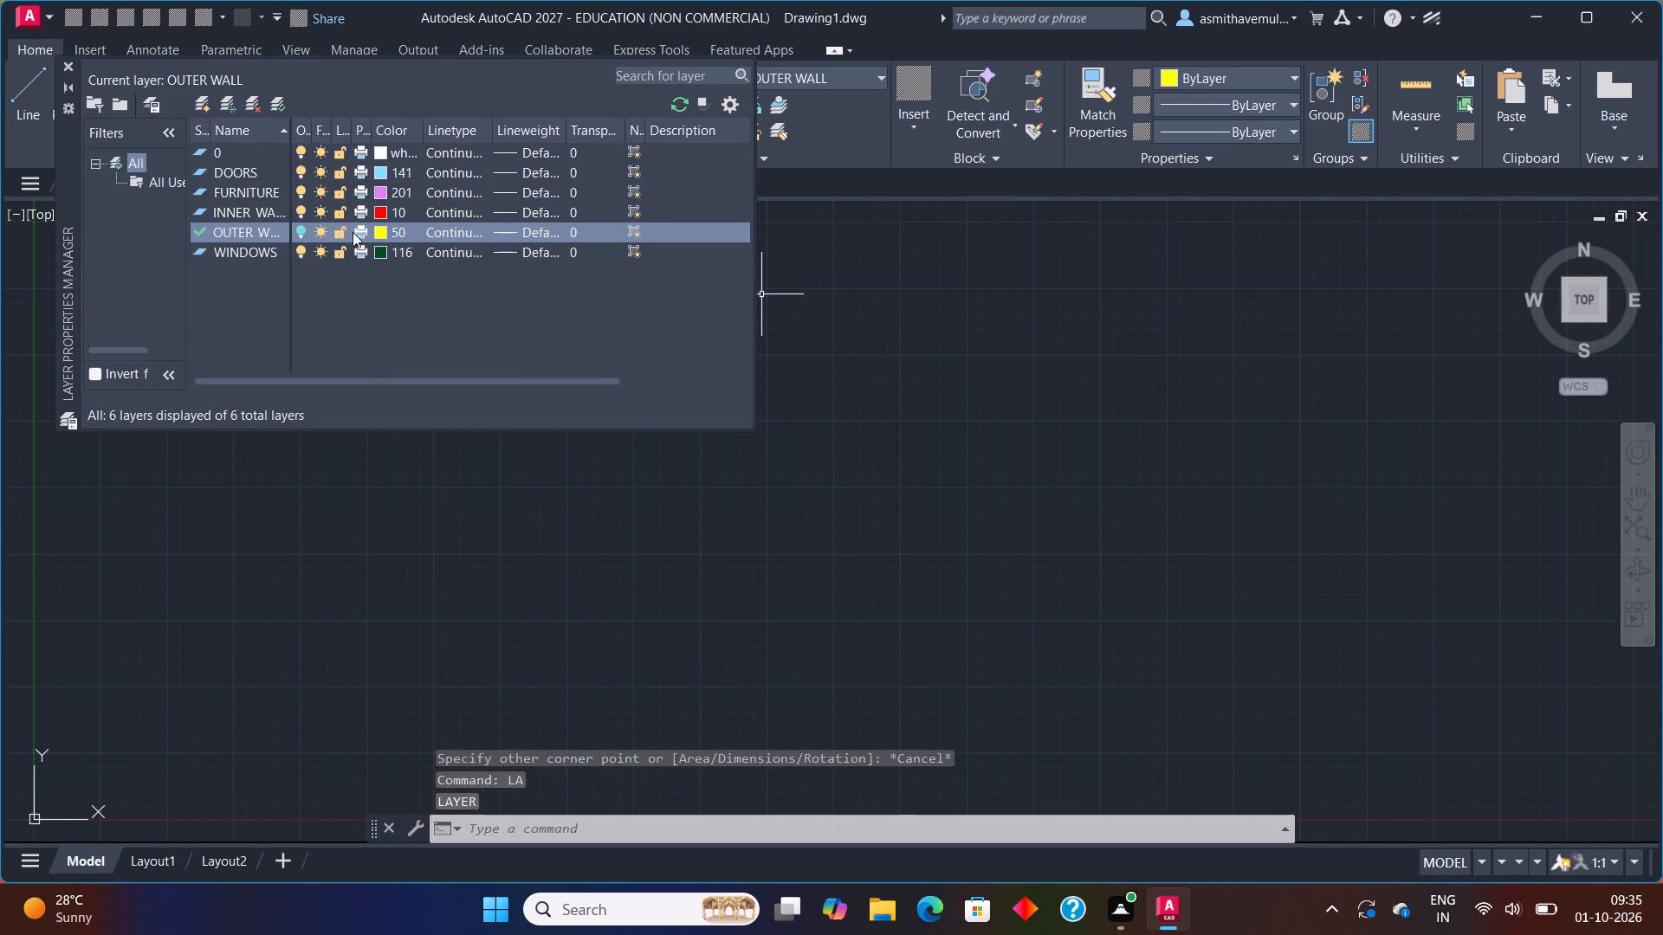
left_click(294, 229)
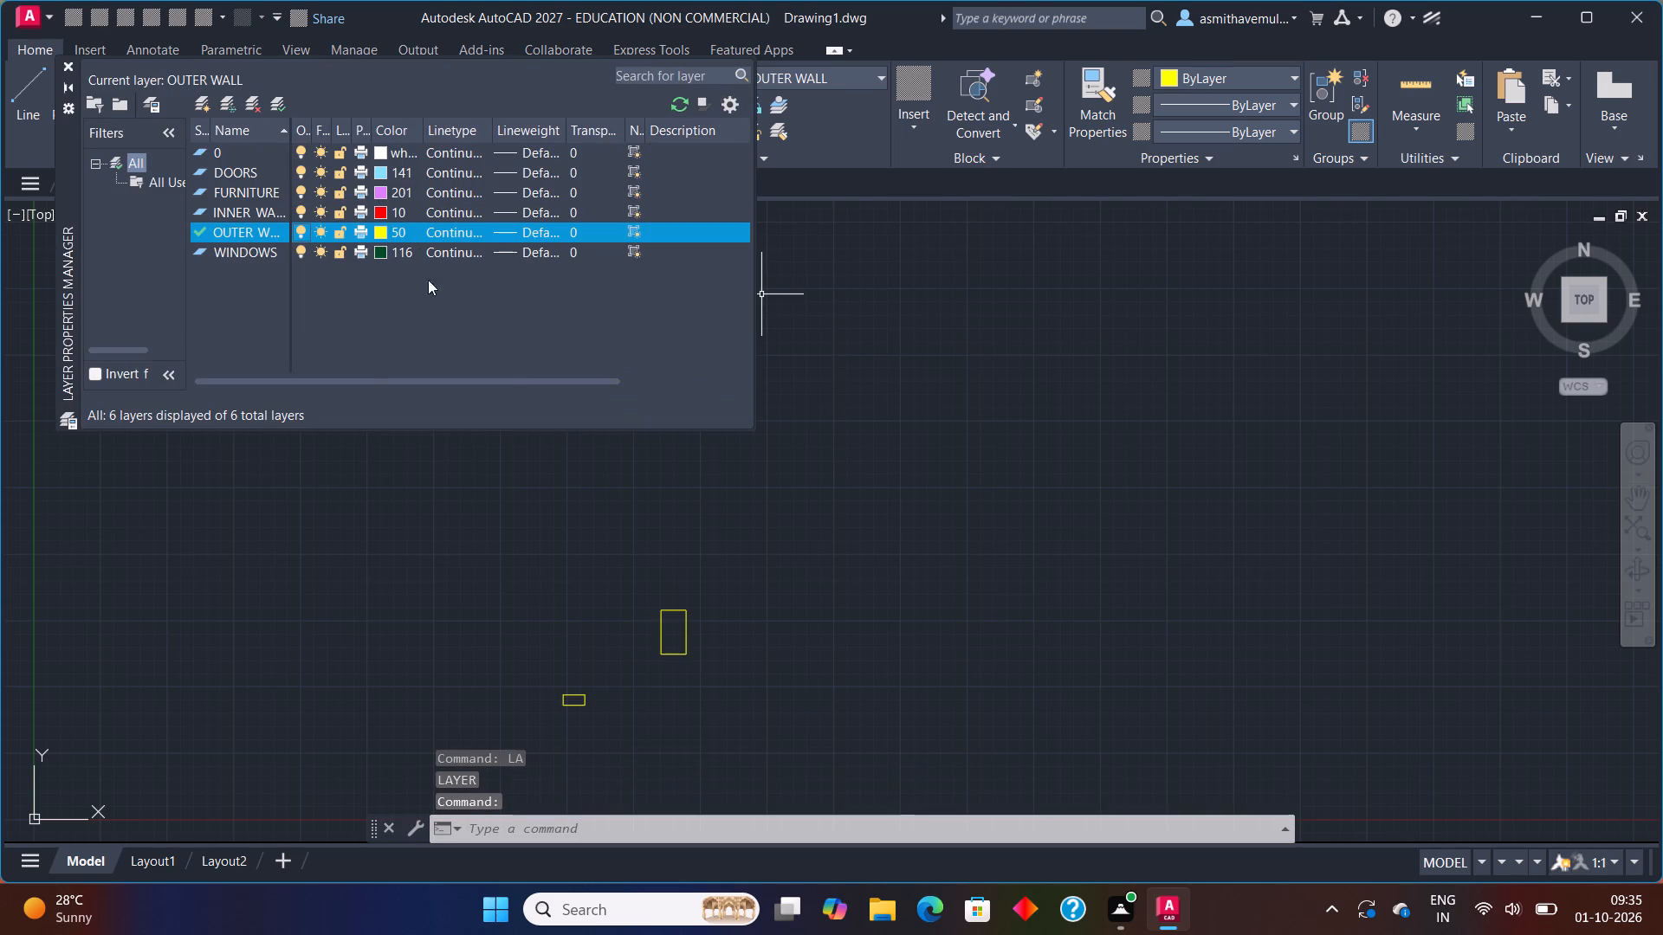
left_click(68, 64)
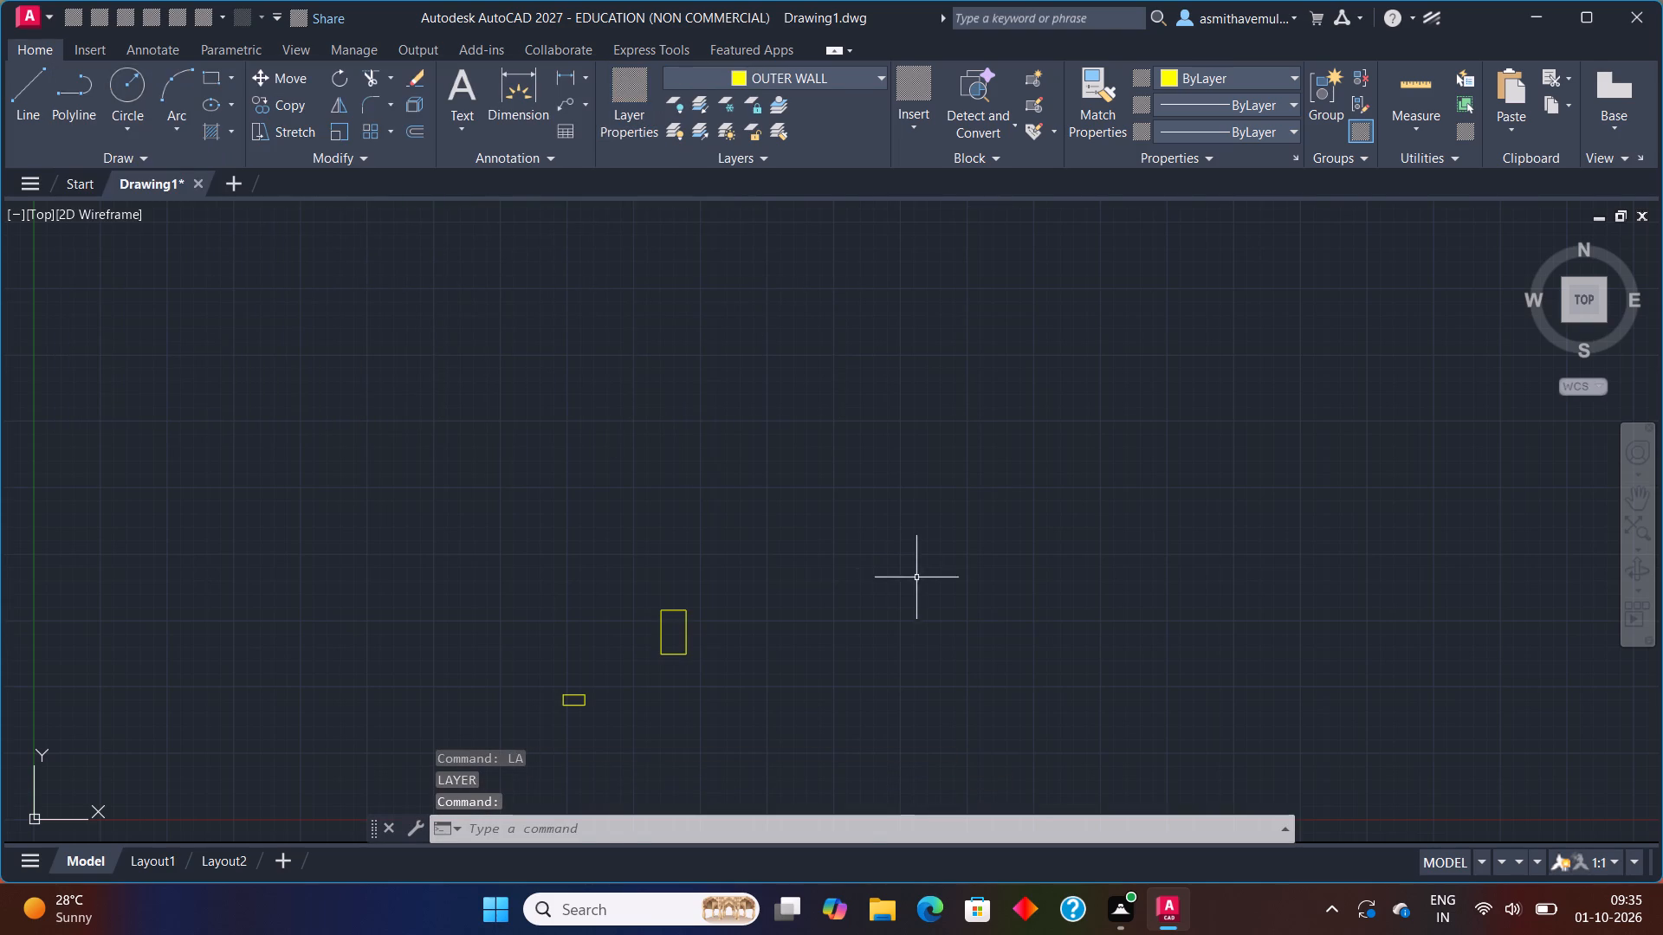
Erase the two small trial rectangles on the OUTER WALL layer.
left_click_drag(786, 580, 643, 796)
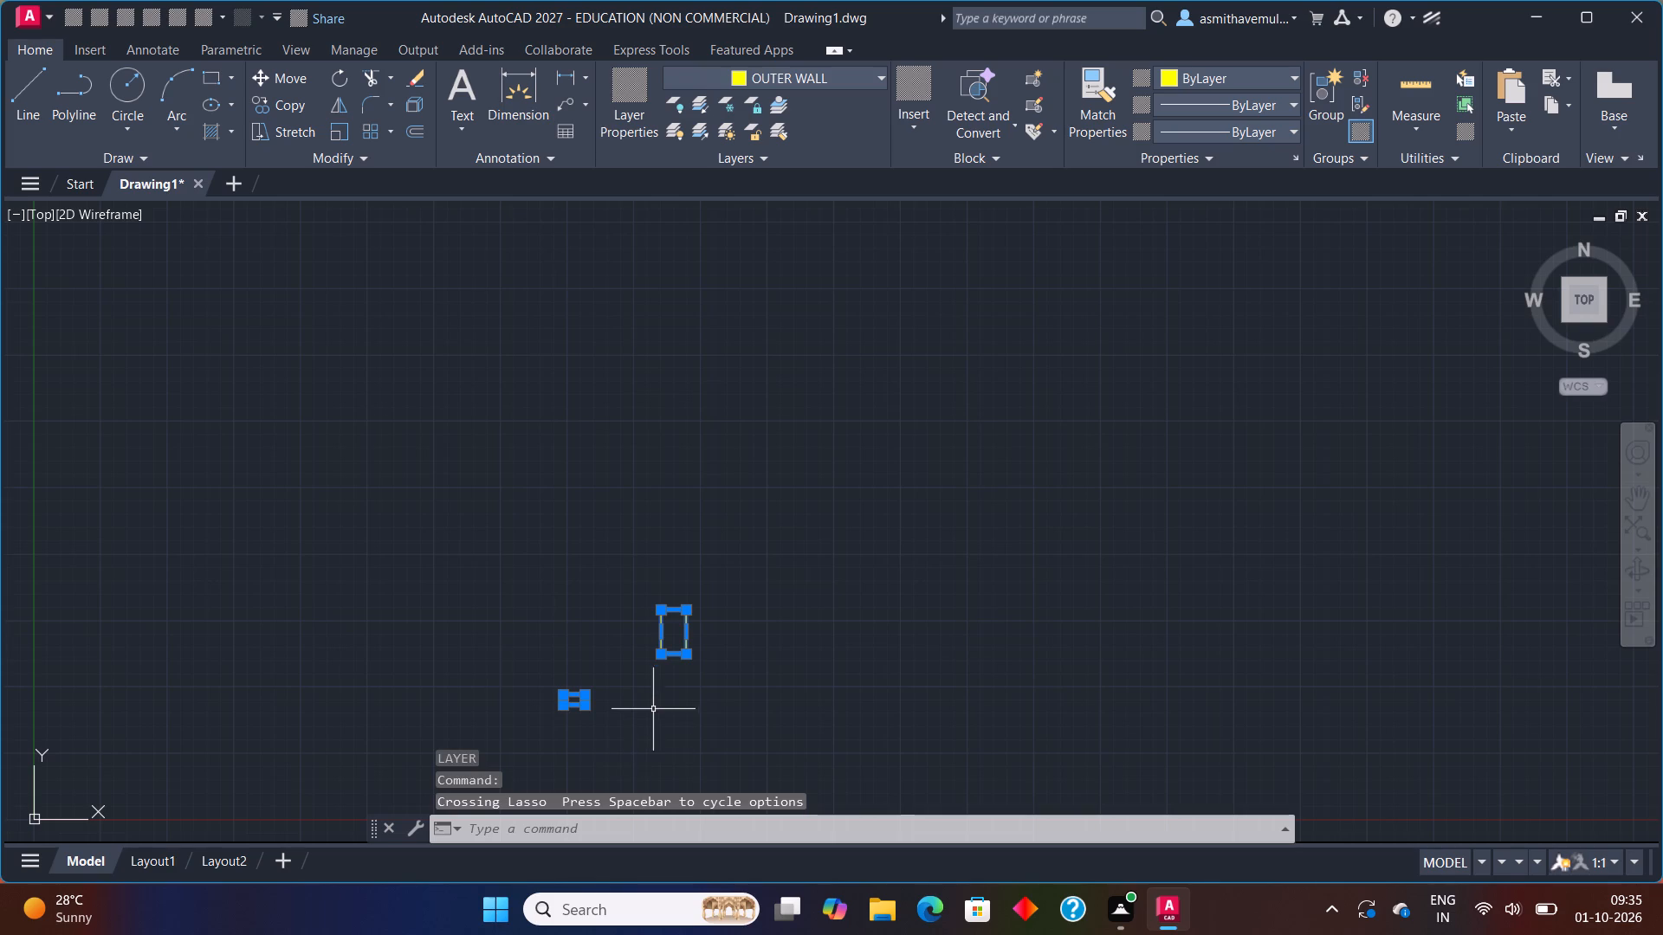
key("Delete")
Draw the outer wall rectangle by dimensions, with length 27'6" and width 39'10", on the OUTER WALL layer.
type("REC")
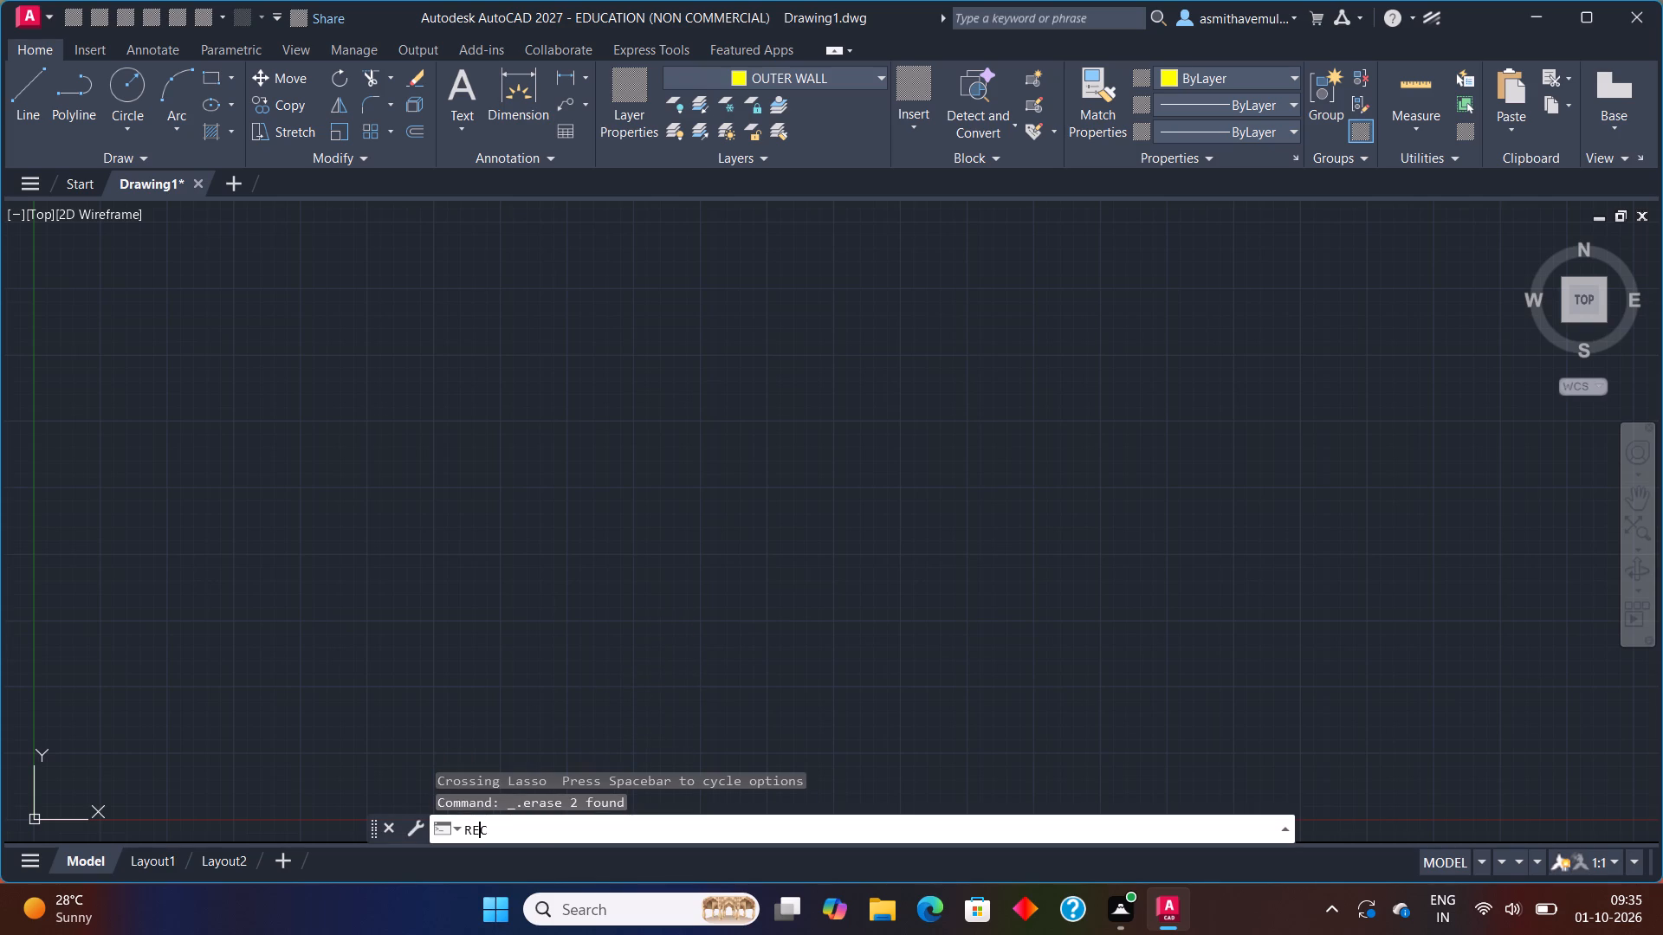
key("Return")
left_click_drag(650, 706, 663, 692)
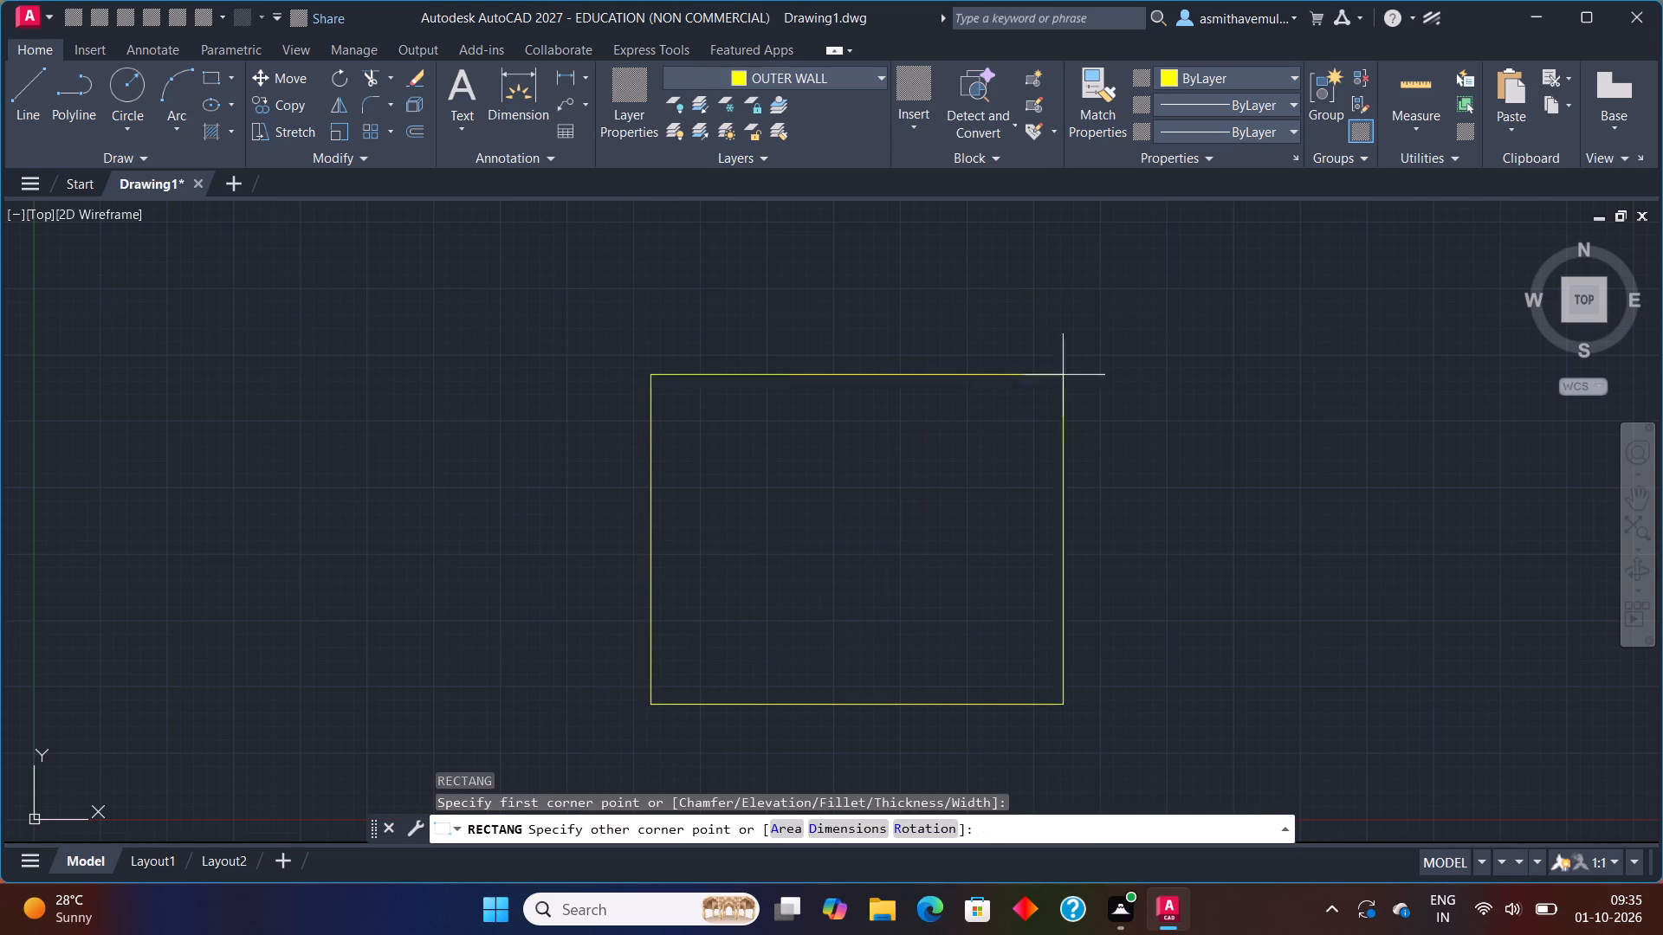
key("d")
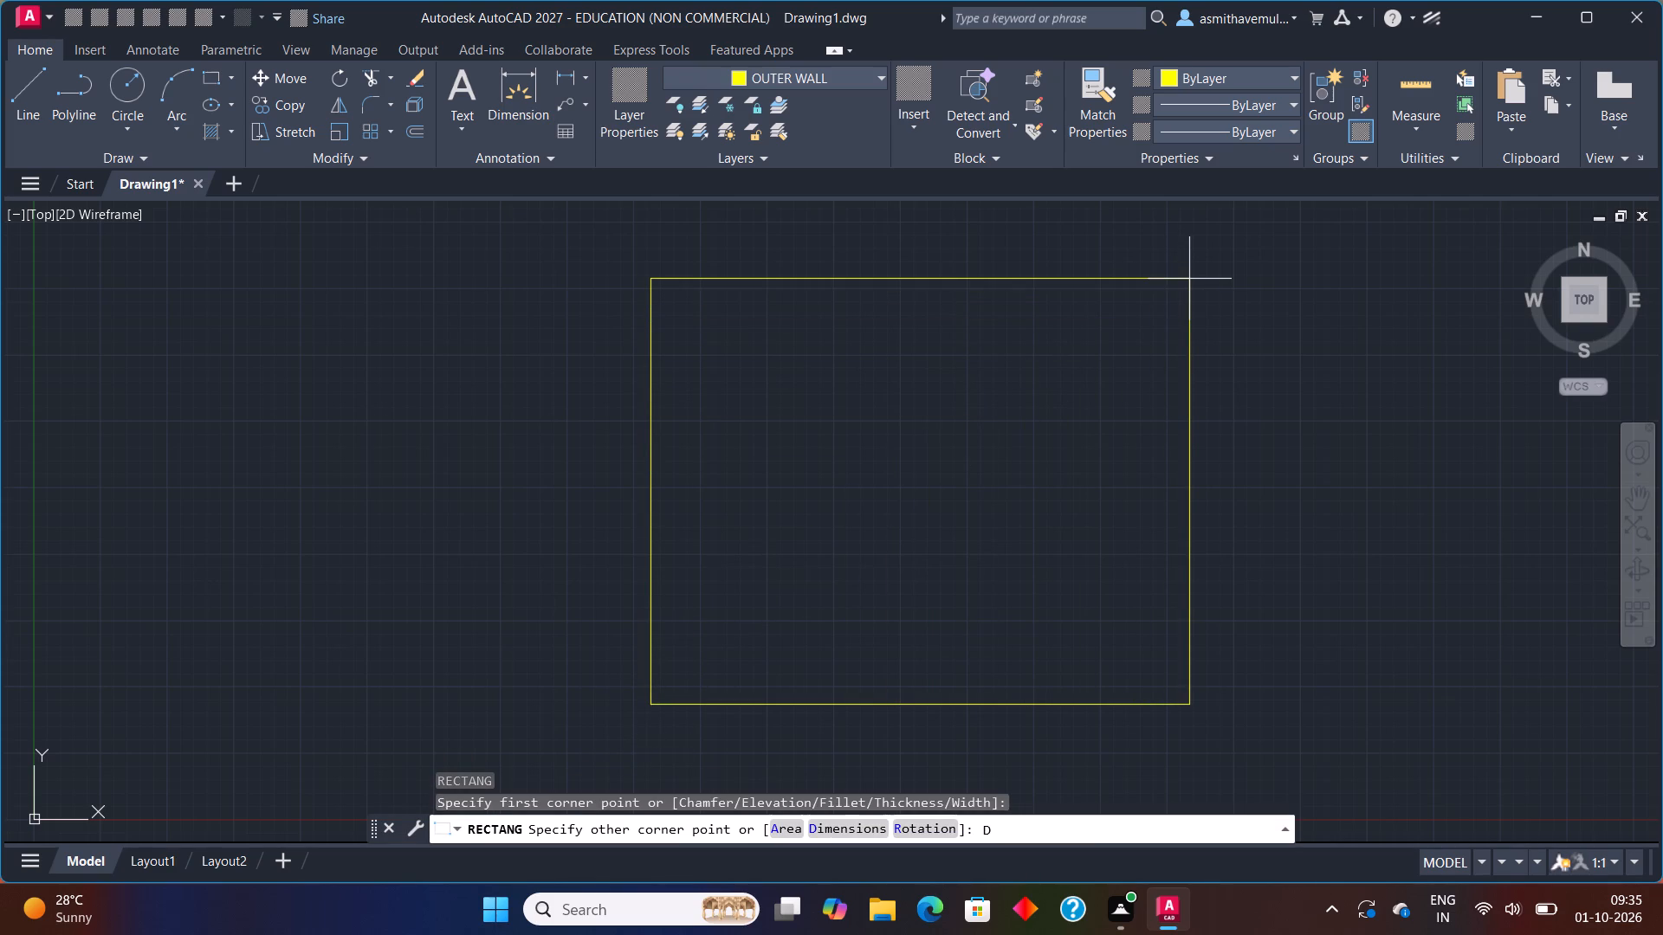
key("Return")
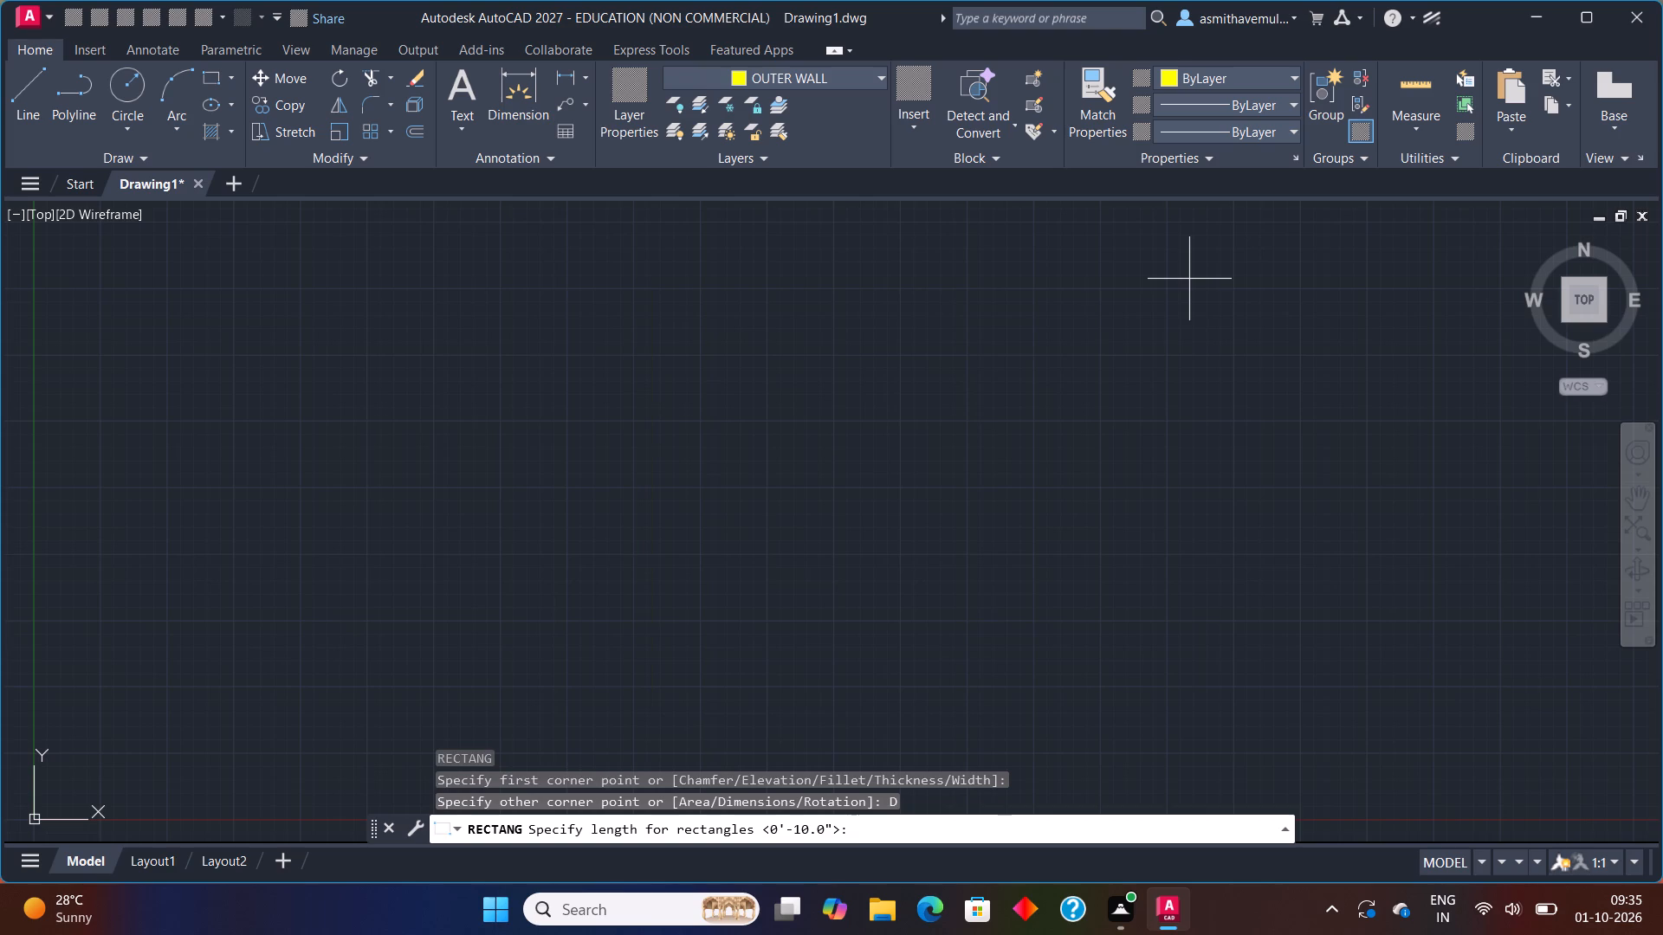
type("27'")
key("6")
key("shift+quotedbl")
key("Return")
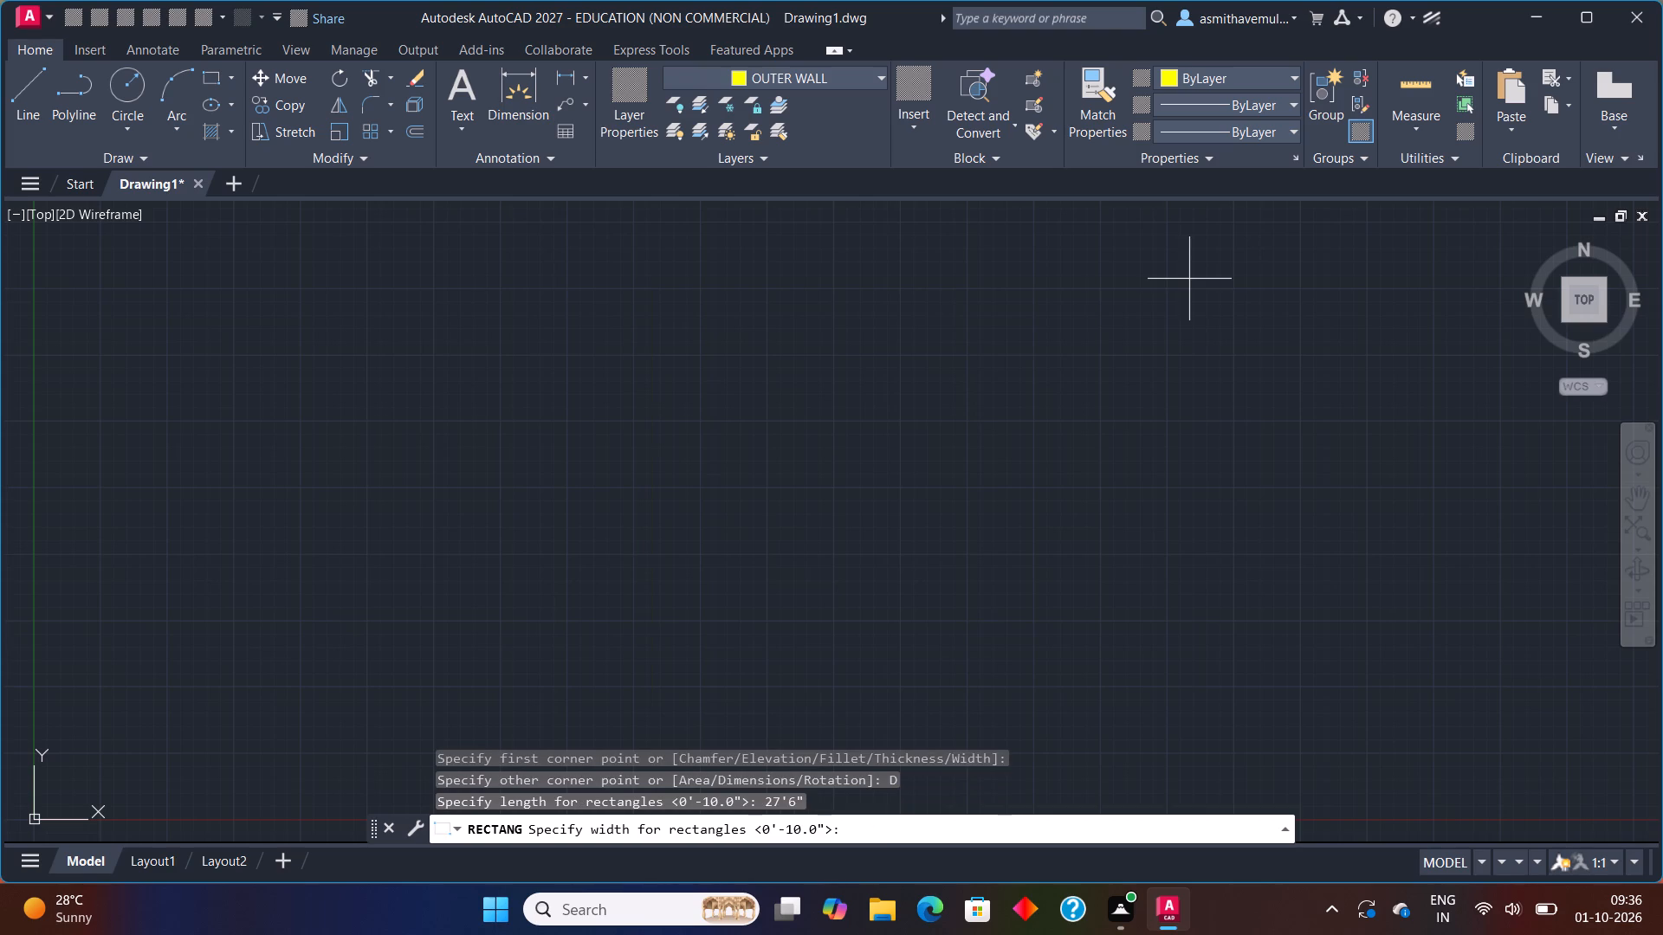
type("39'")
type("10")
key("shift+quotedbl")
key("Return")
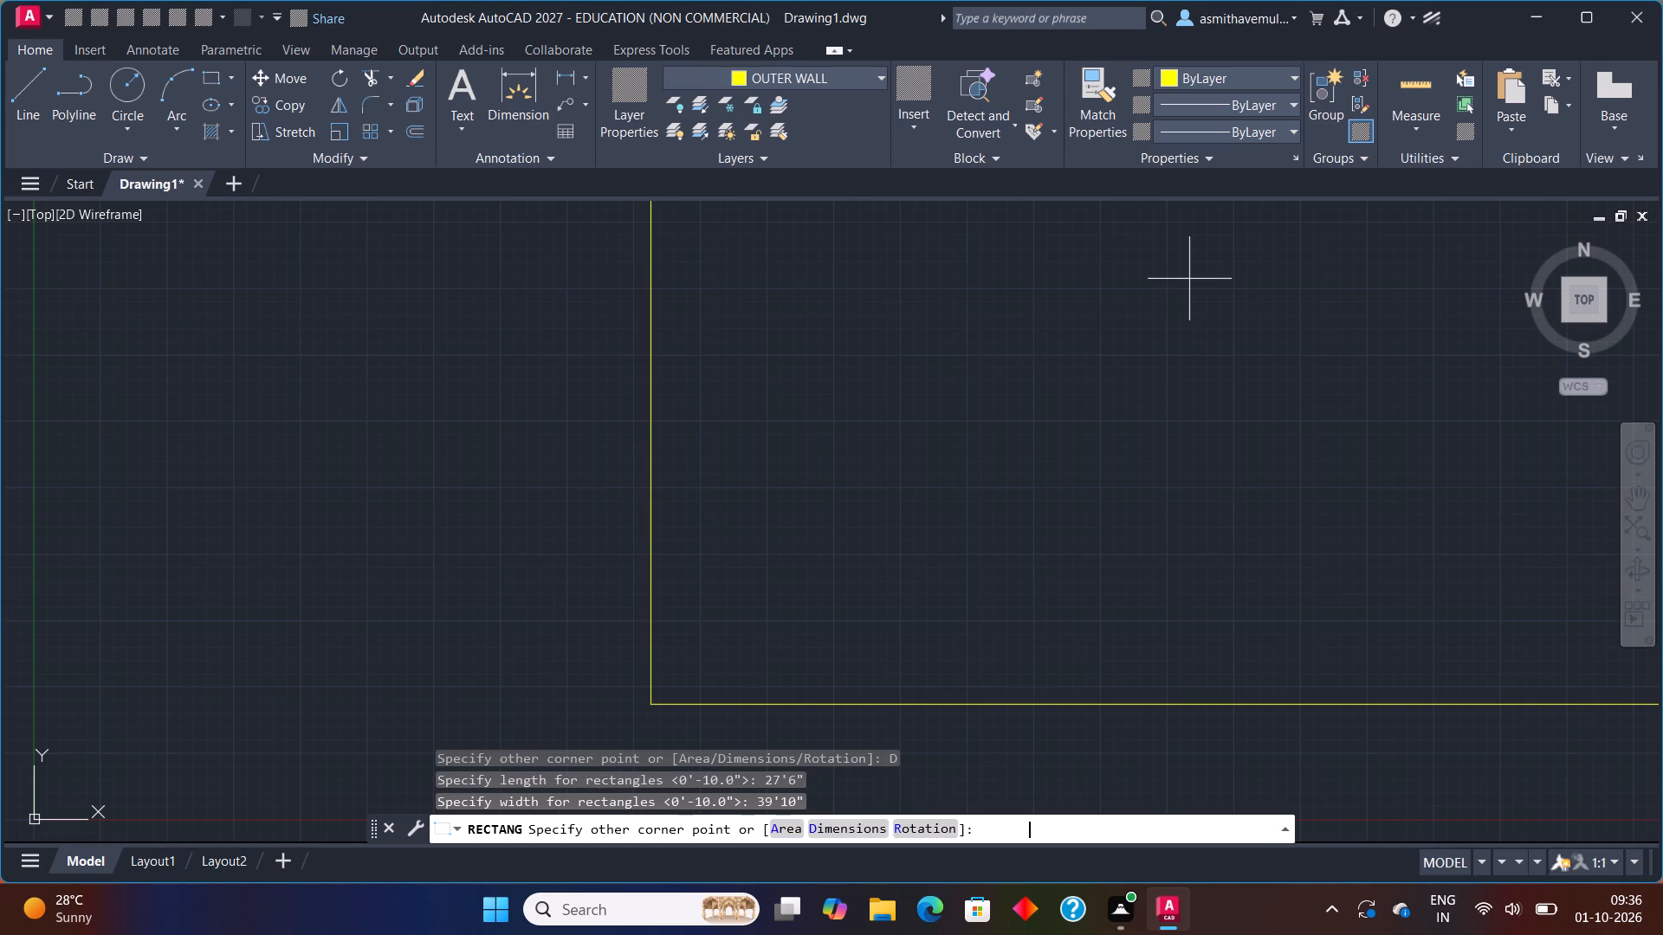
left_click(1187, 279)
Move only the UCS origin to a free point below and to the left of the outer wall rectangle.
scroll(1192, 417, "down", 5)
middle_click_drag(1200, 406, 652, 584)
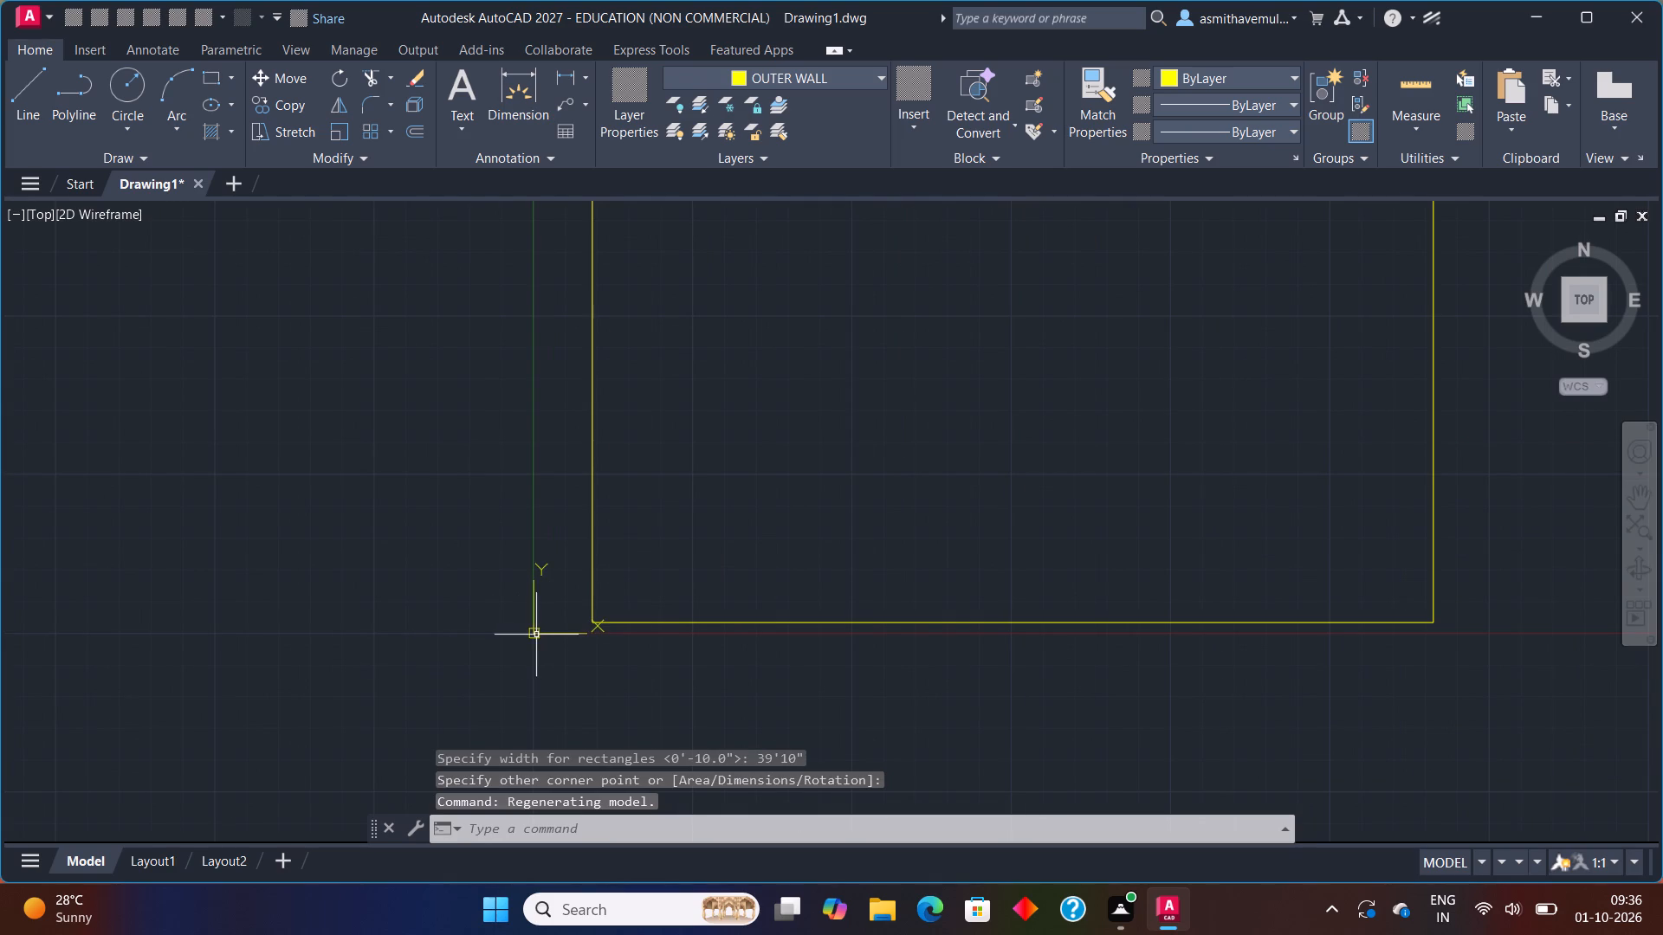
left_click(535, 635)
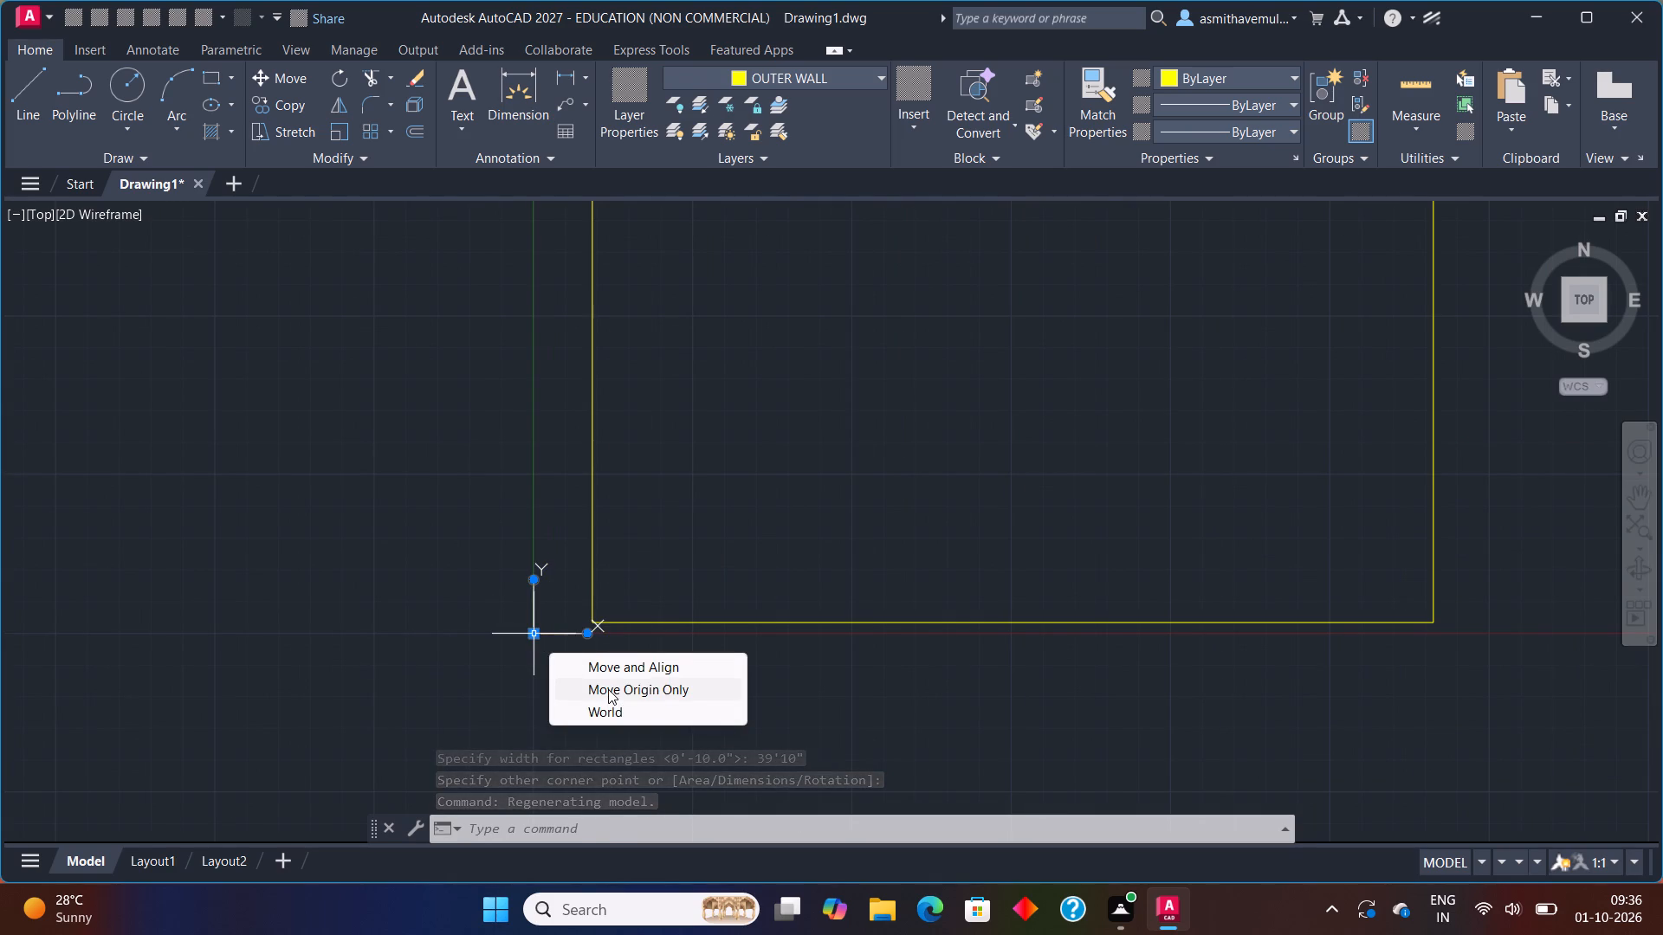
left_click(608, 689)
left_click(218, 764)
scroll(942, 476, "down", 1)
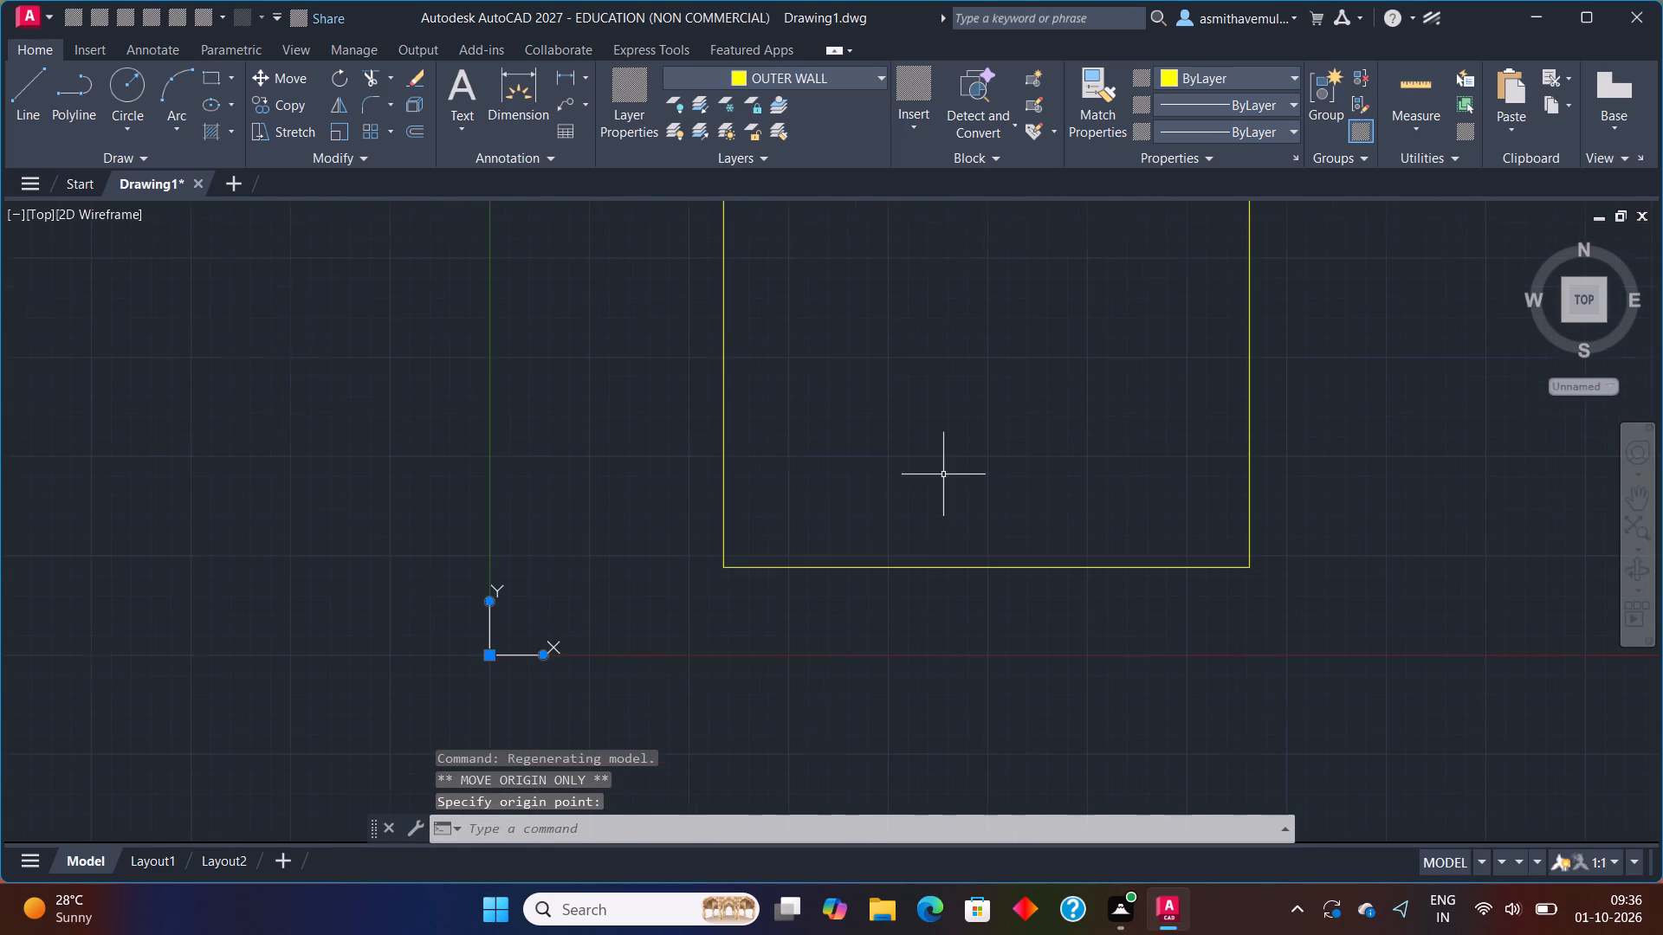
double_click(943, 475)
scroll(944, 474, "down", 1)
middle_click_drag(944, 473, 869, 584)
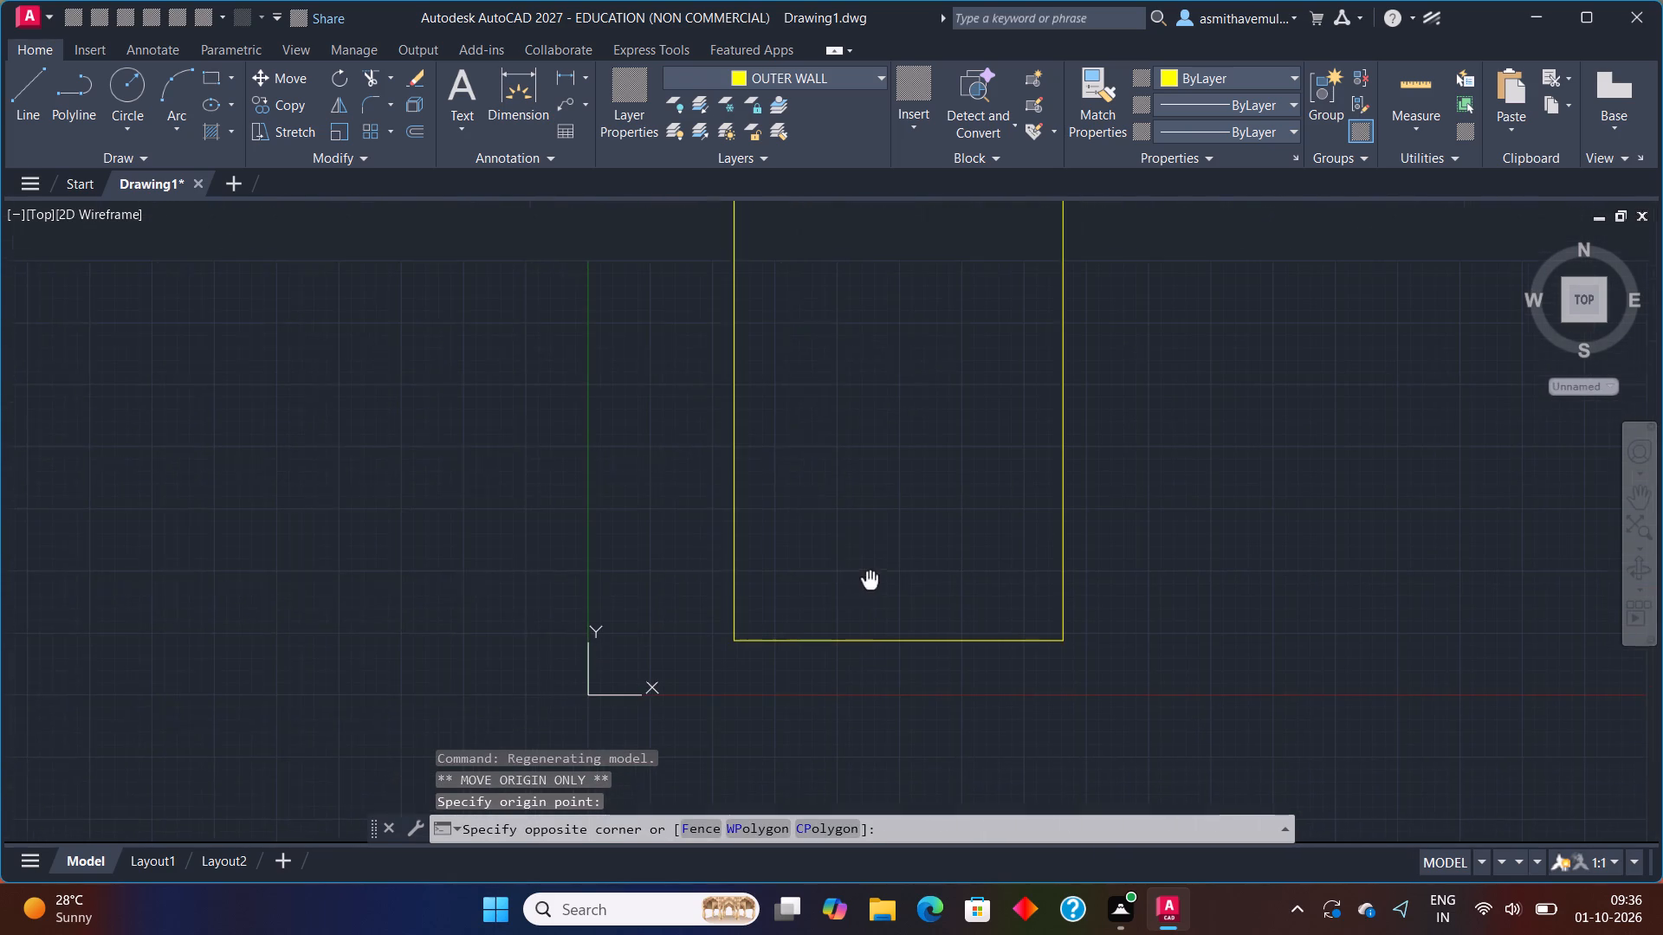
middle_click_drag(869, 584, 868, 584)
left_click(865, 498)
Offset the outer wall rectangle 9" inward to form the wall thickness.
middle_click_drag(887, 448, 863, 523)
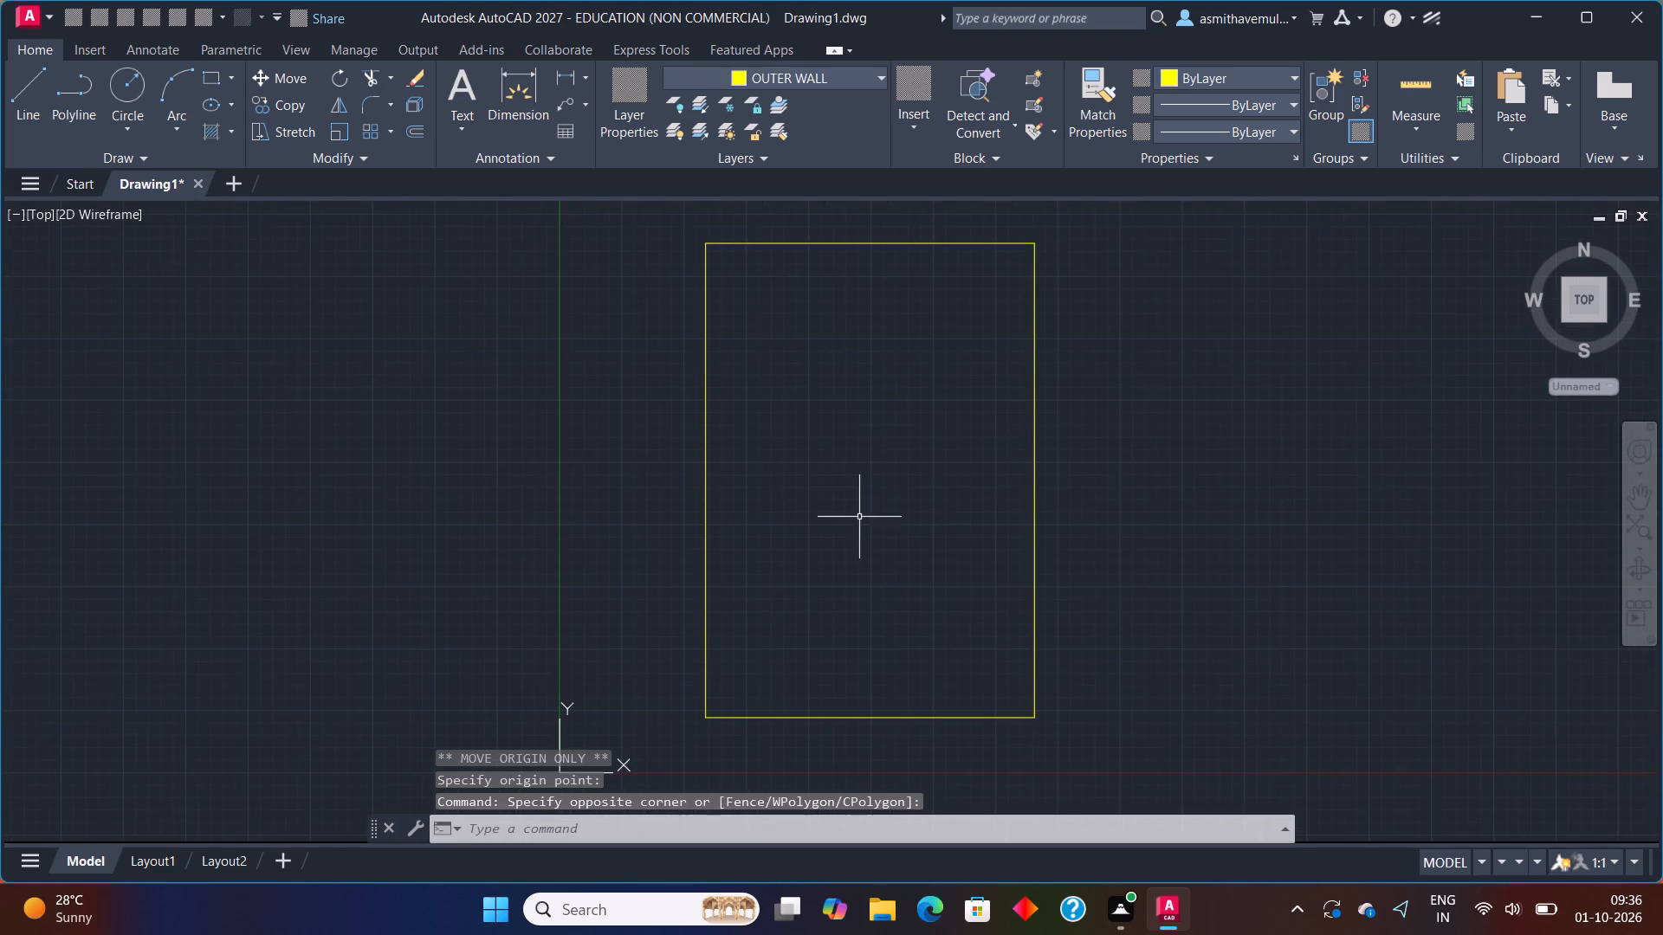
key("o")
key("Return")
key("9")
key("shift+quotedbl")
key("Return")
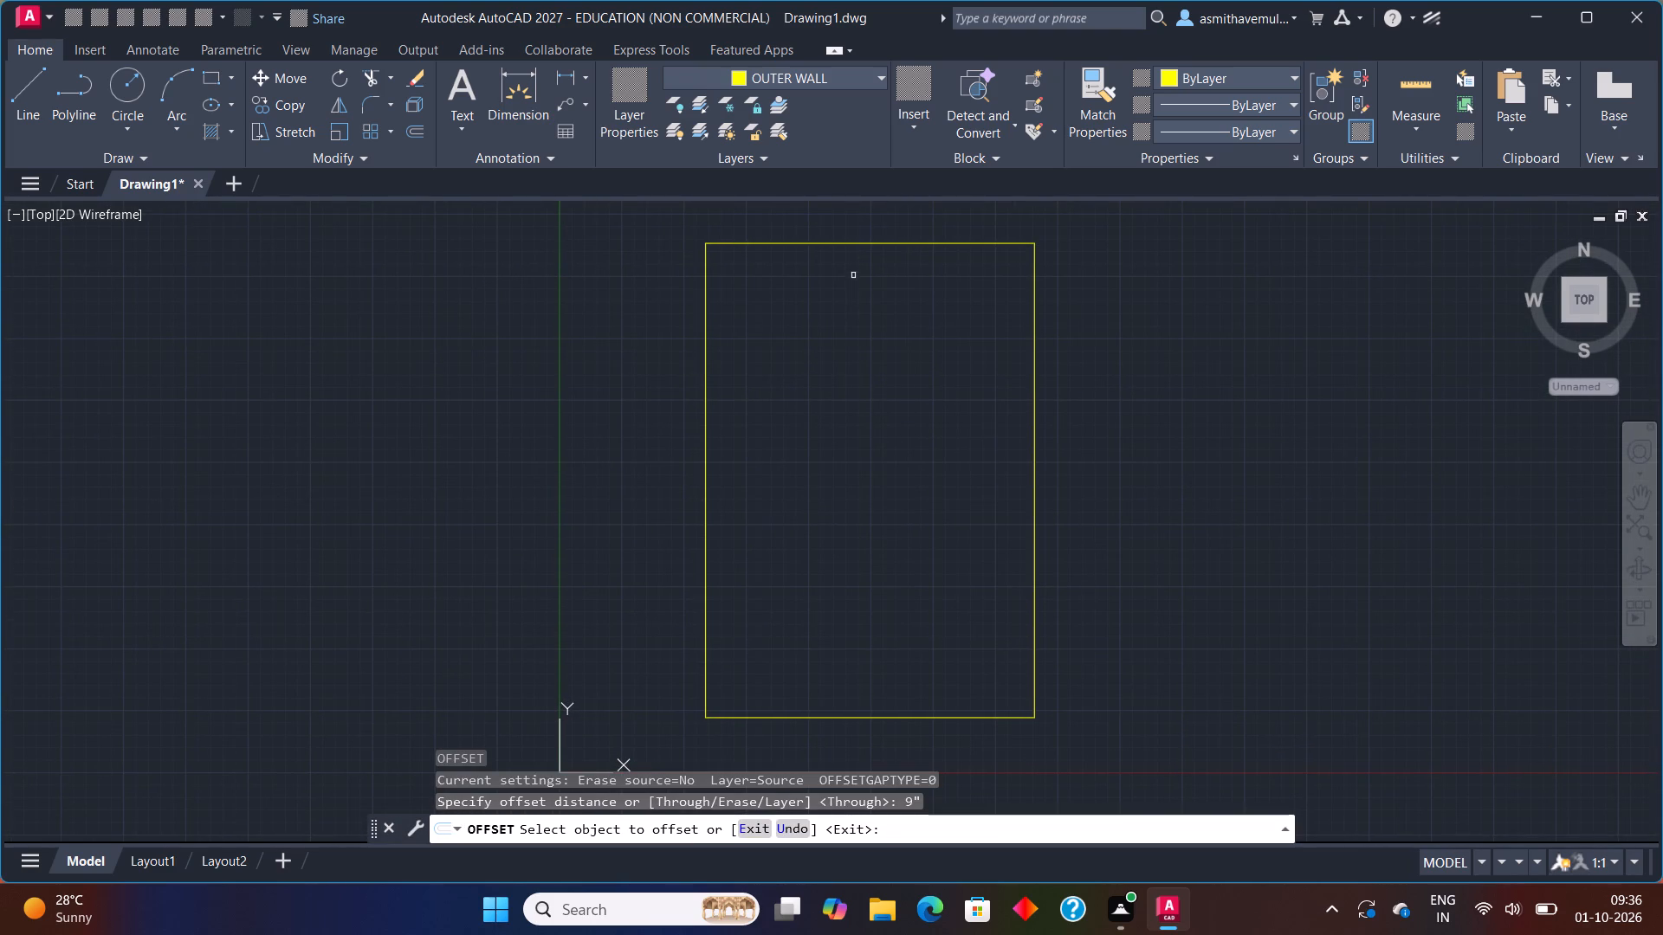
left_click(853, 244)
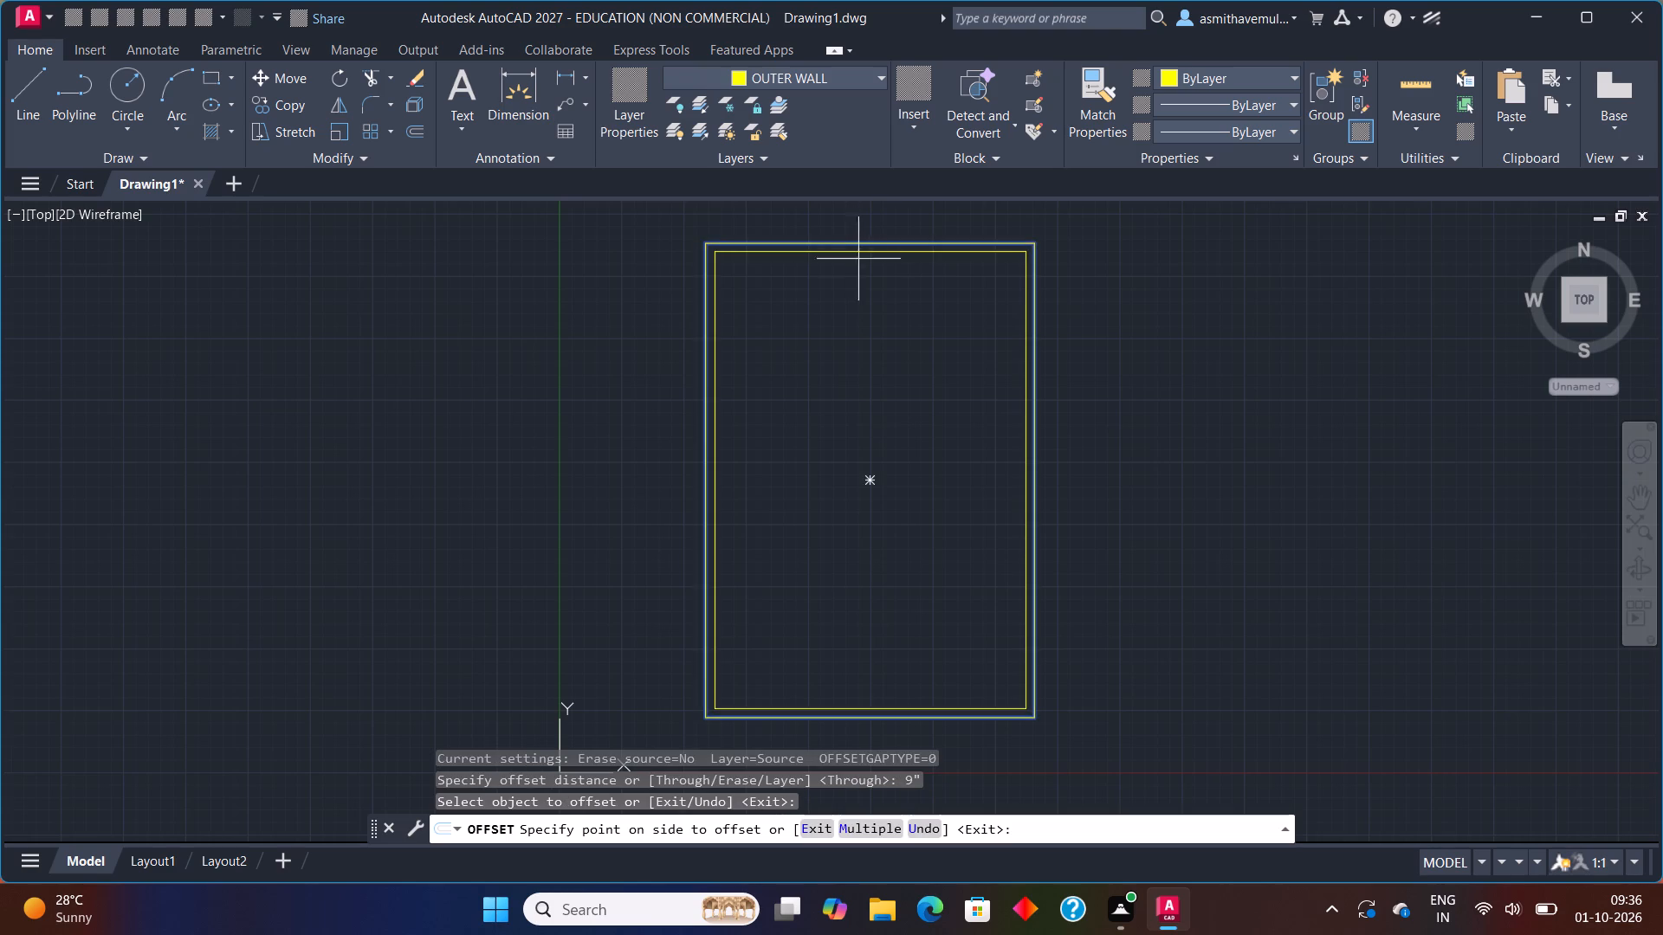
left_click(864, 279)
key("Escape")
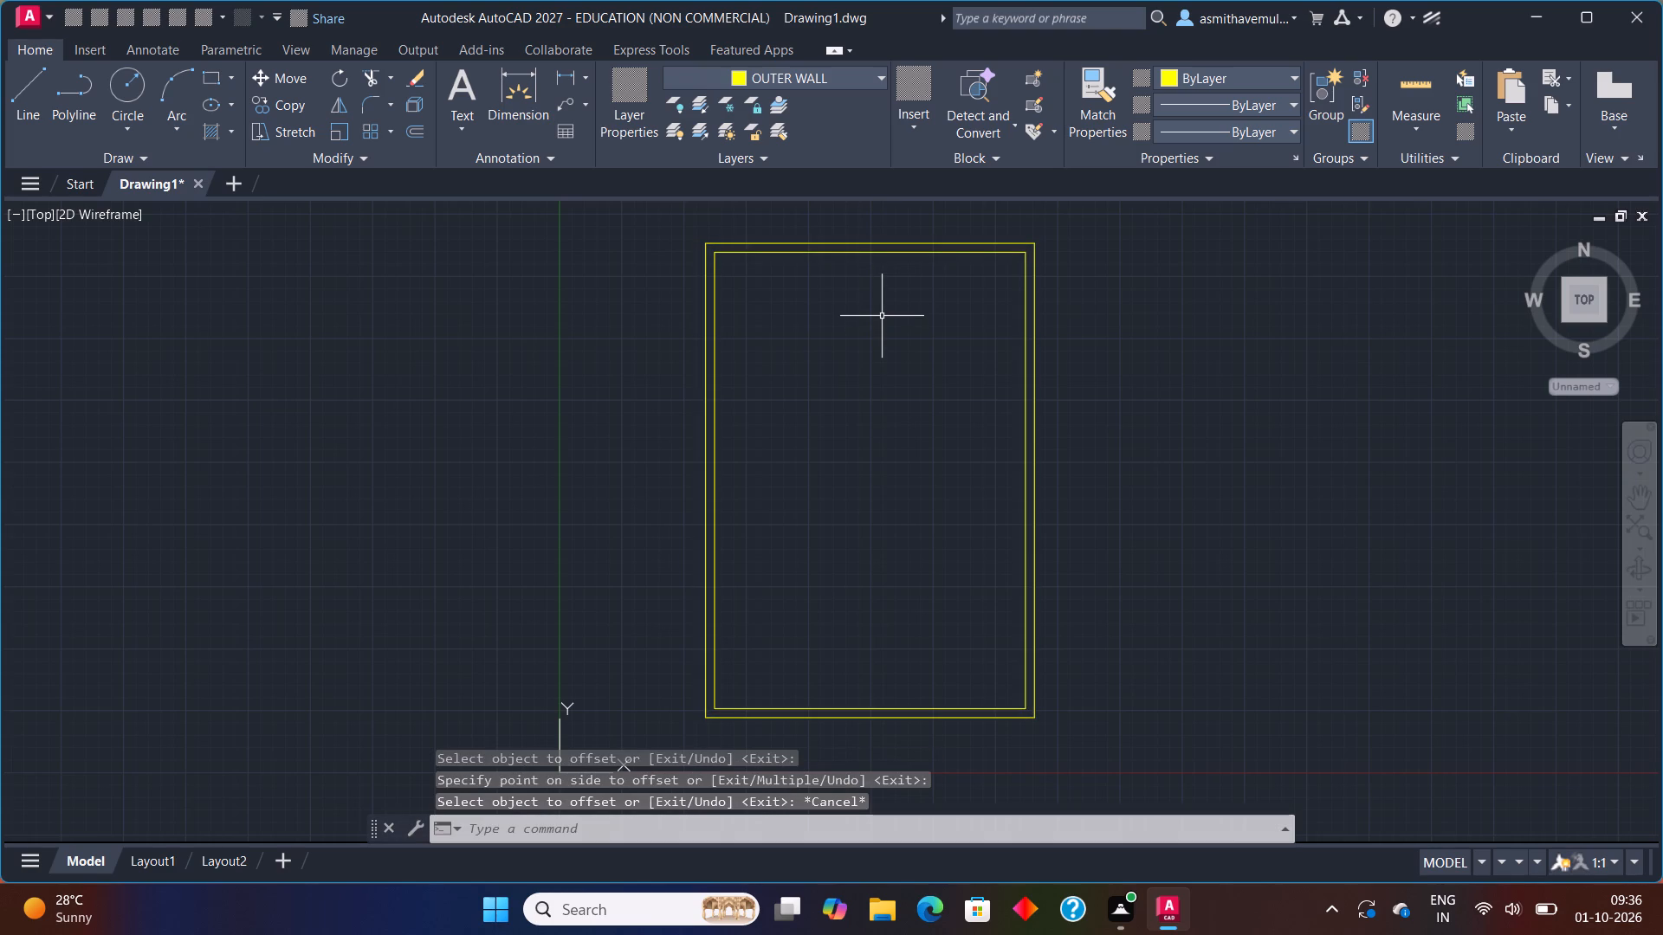
Move only the UCS origin farther away from the walls, well to the left and below the plan.
scroll(858, 381, "down", 1)
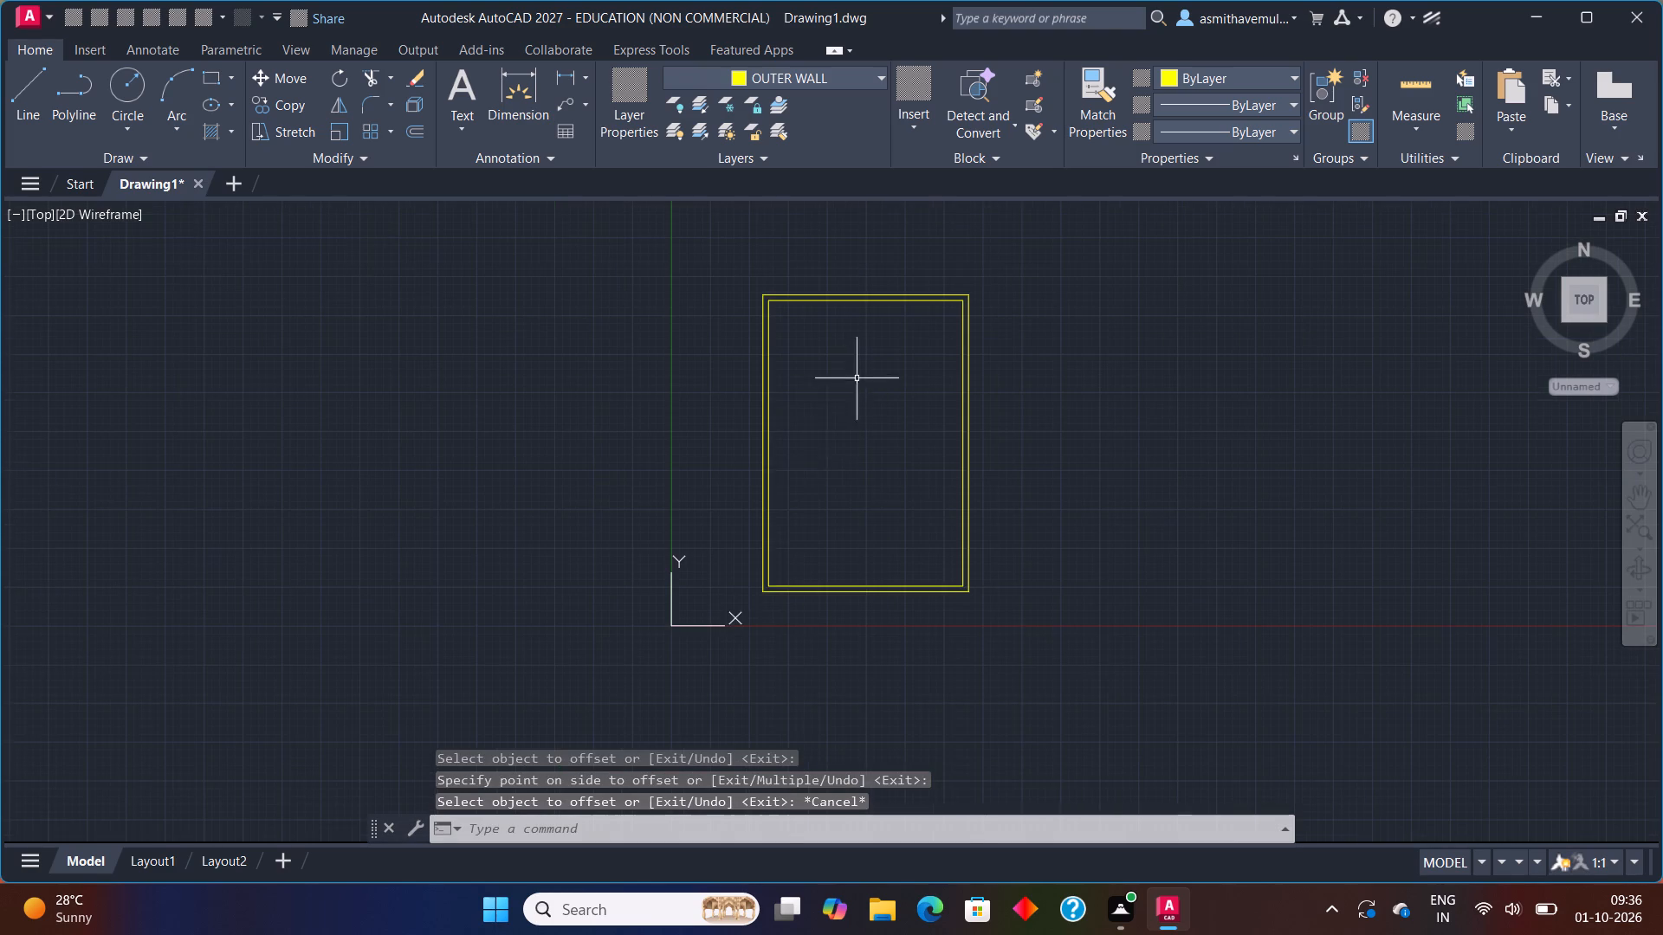
left_click(677, 629)
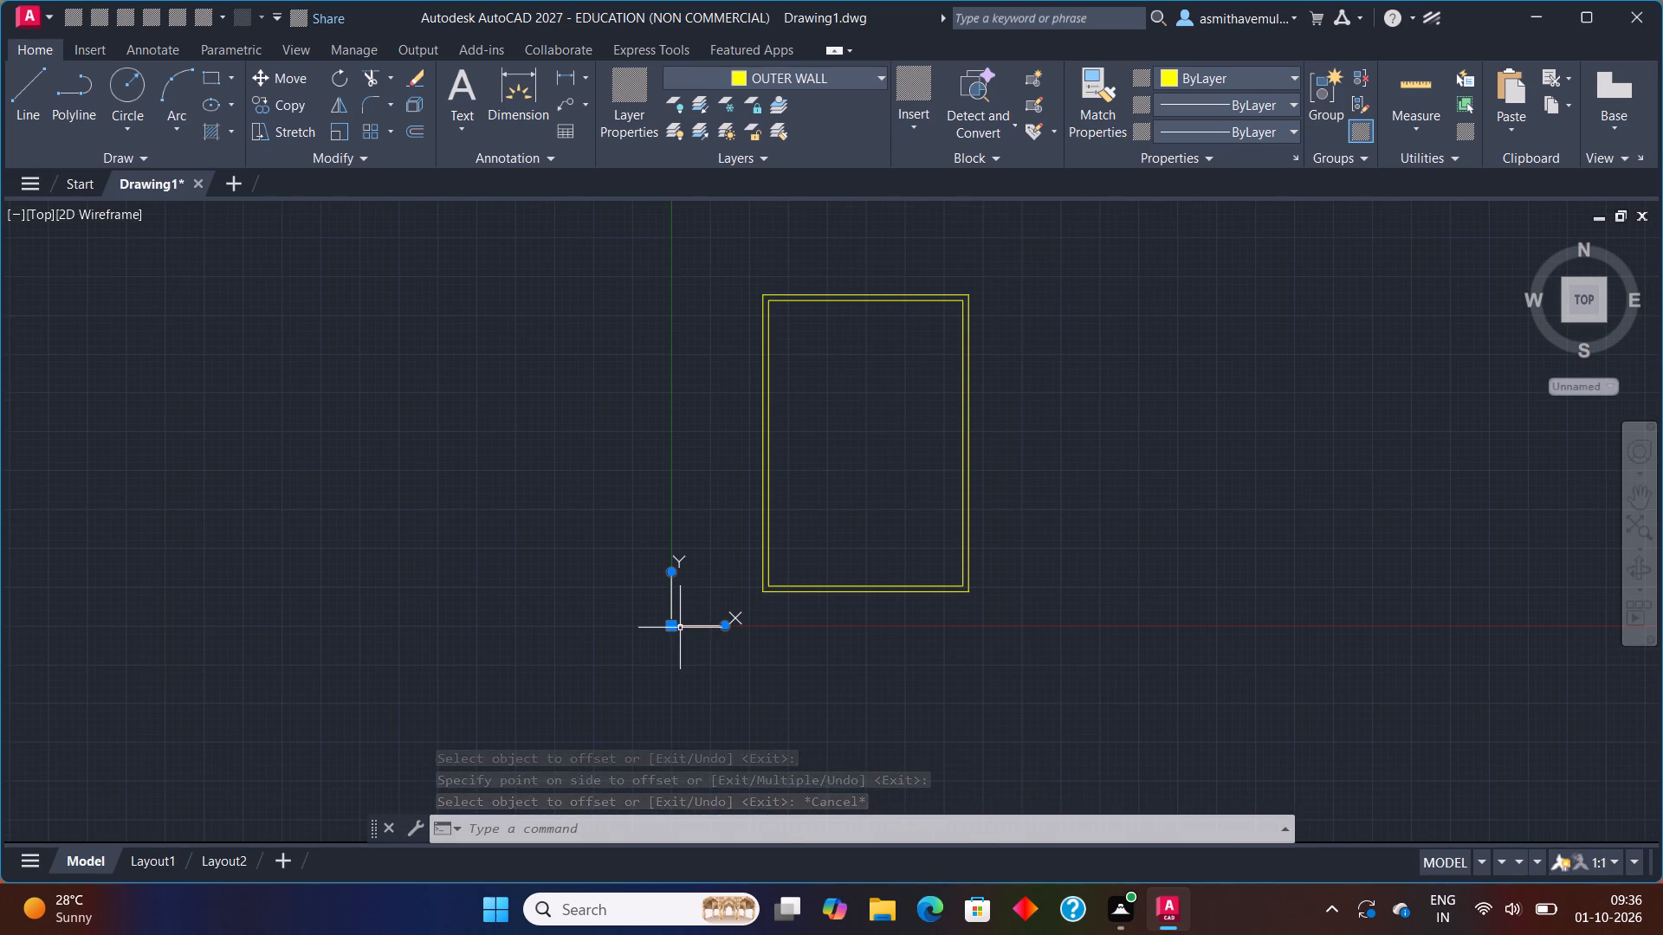
left_click(730, 678)
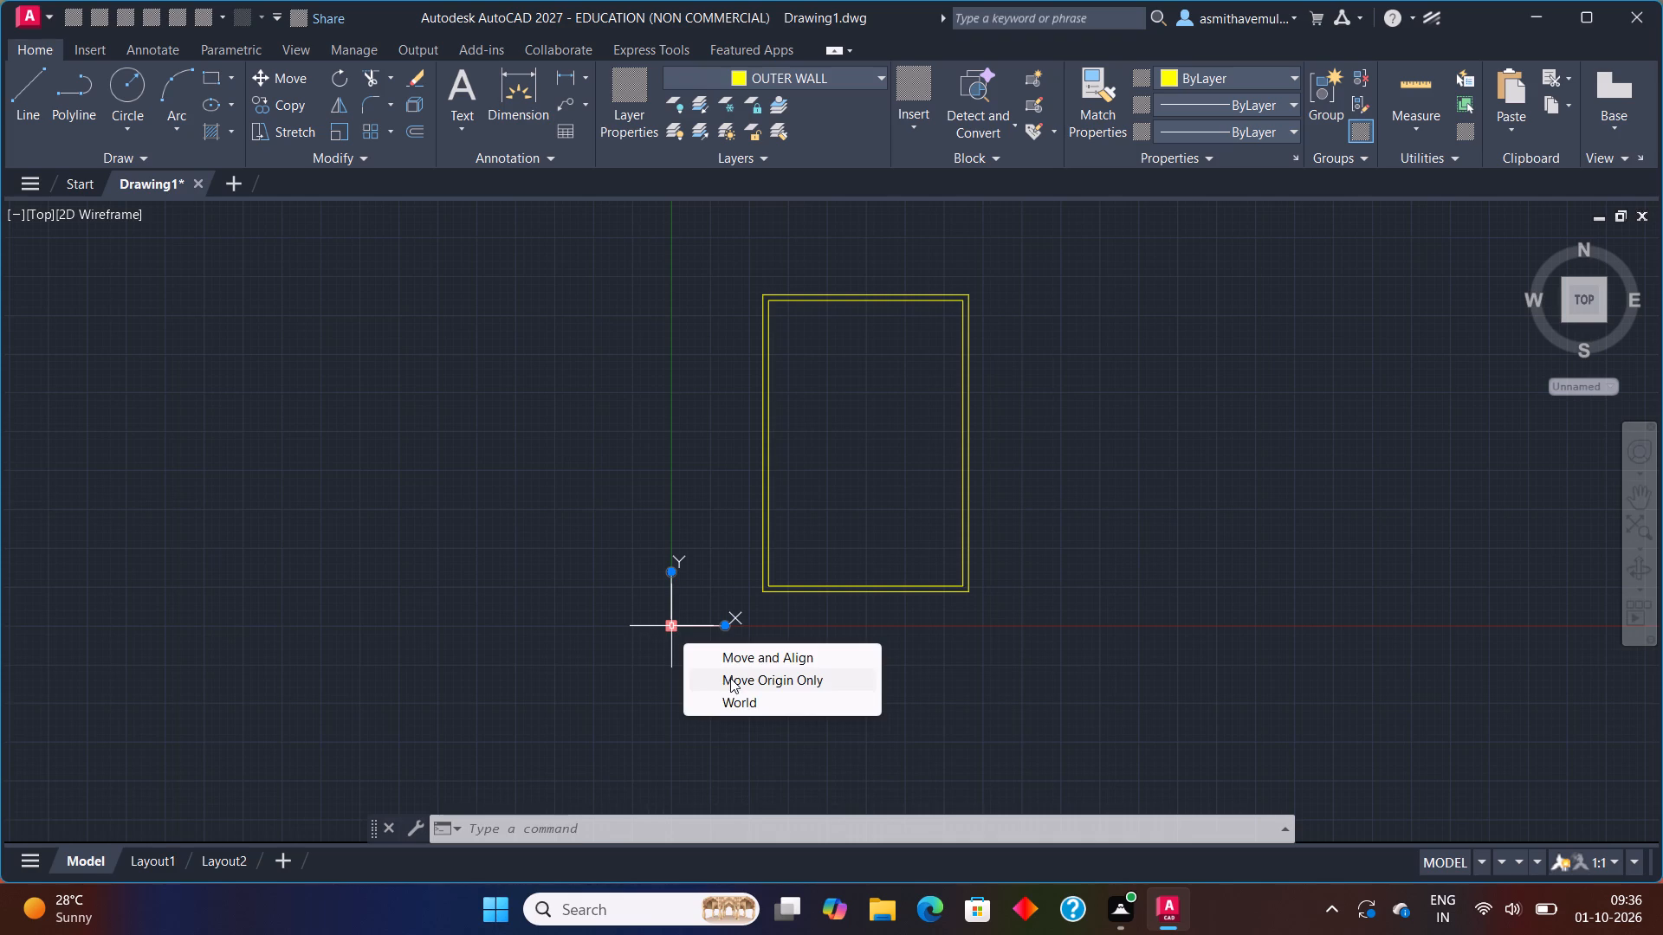
left_click(136, 760)
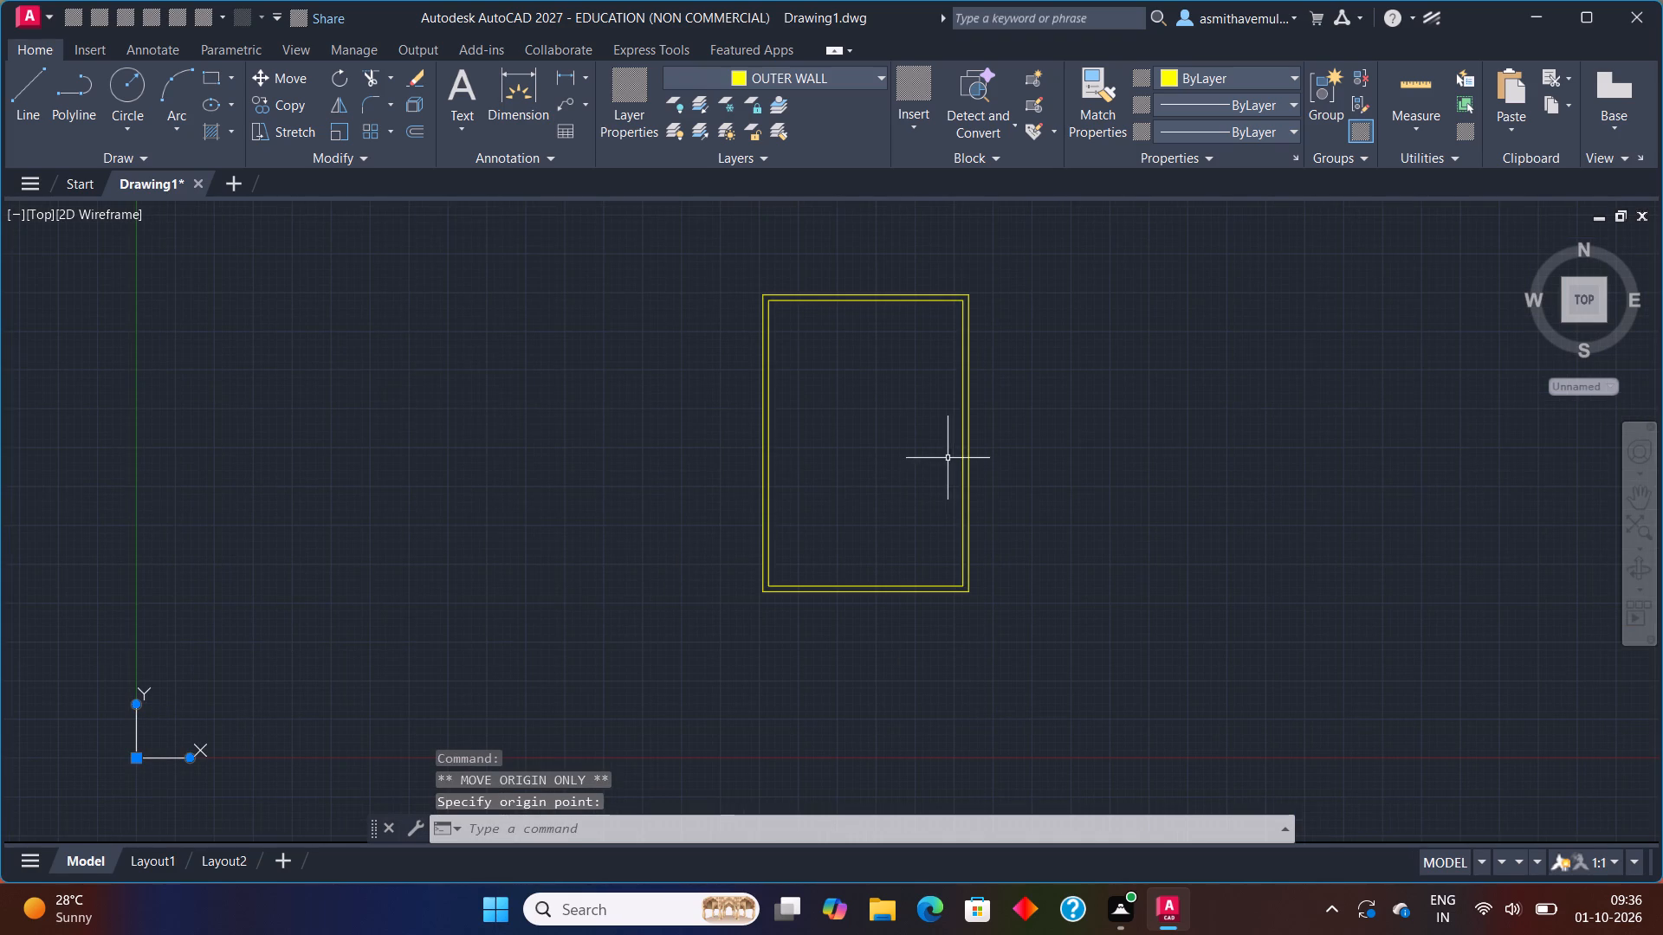
middle_click_drag(947, 458, 798, 550)
scroll(790, 546, "up", 1)
middle_click_drag(788, 542, 879, 496)
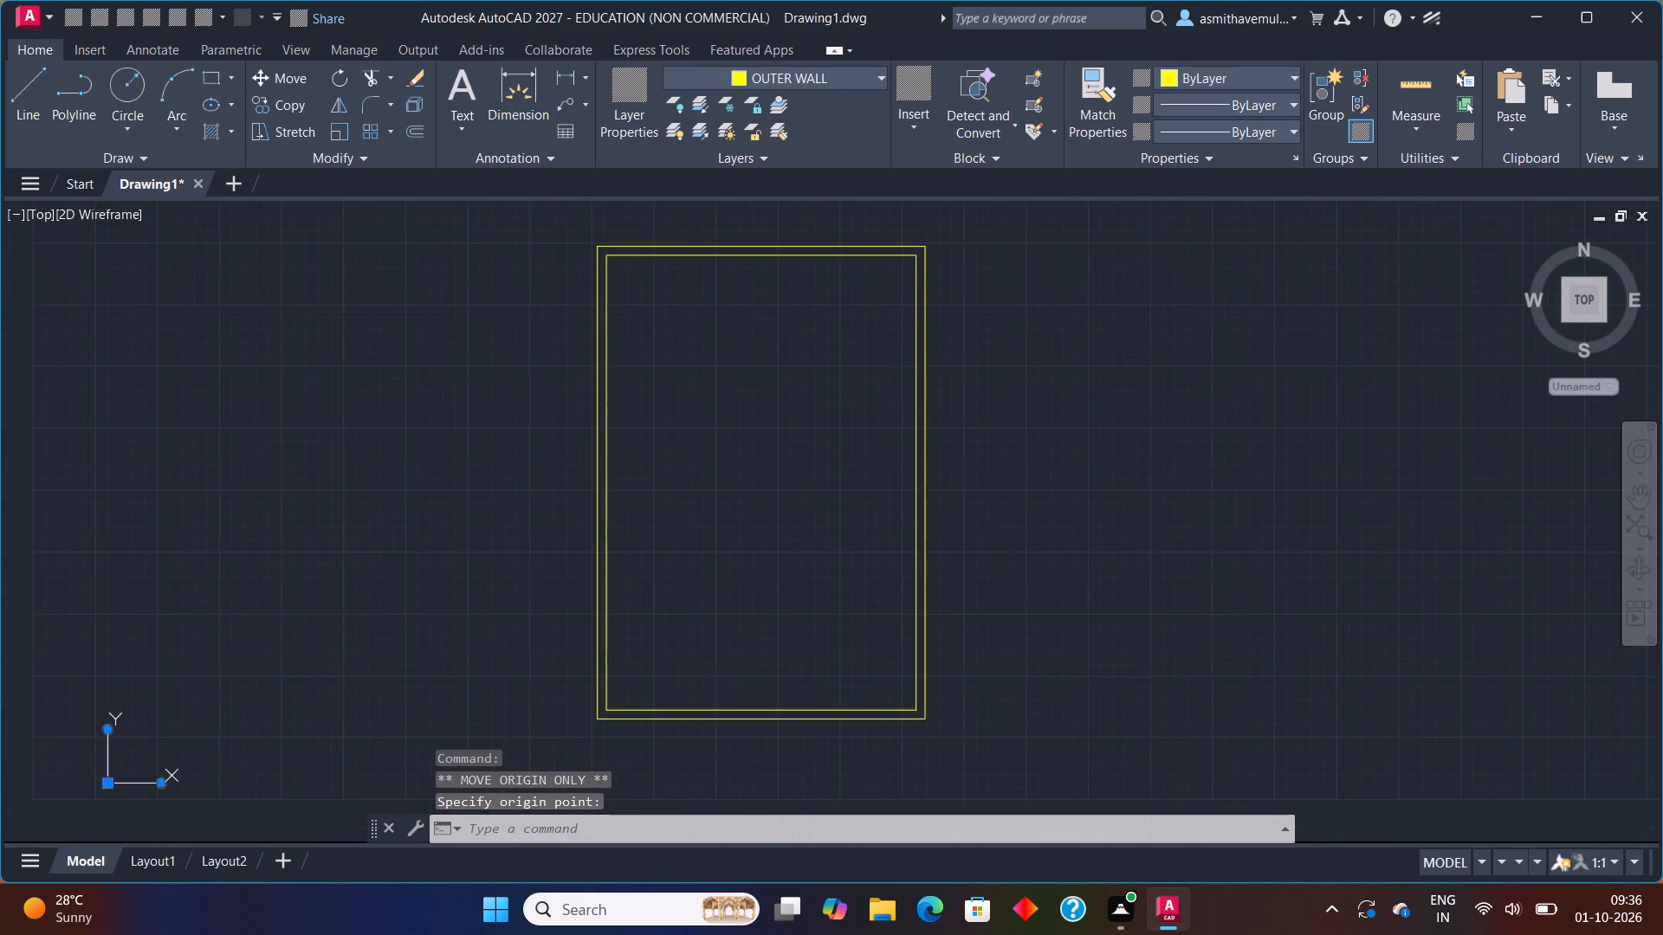
left_click(848, 496)
double_click(848, 496)
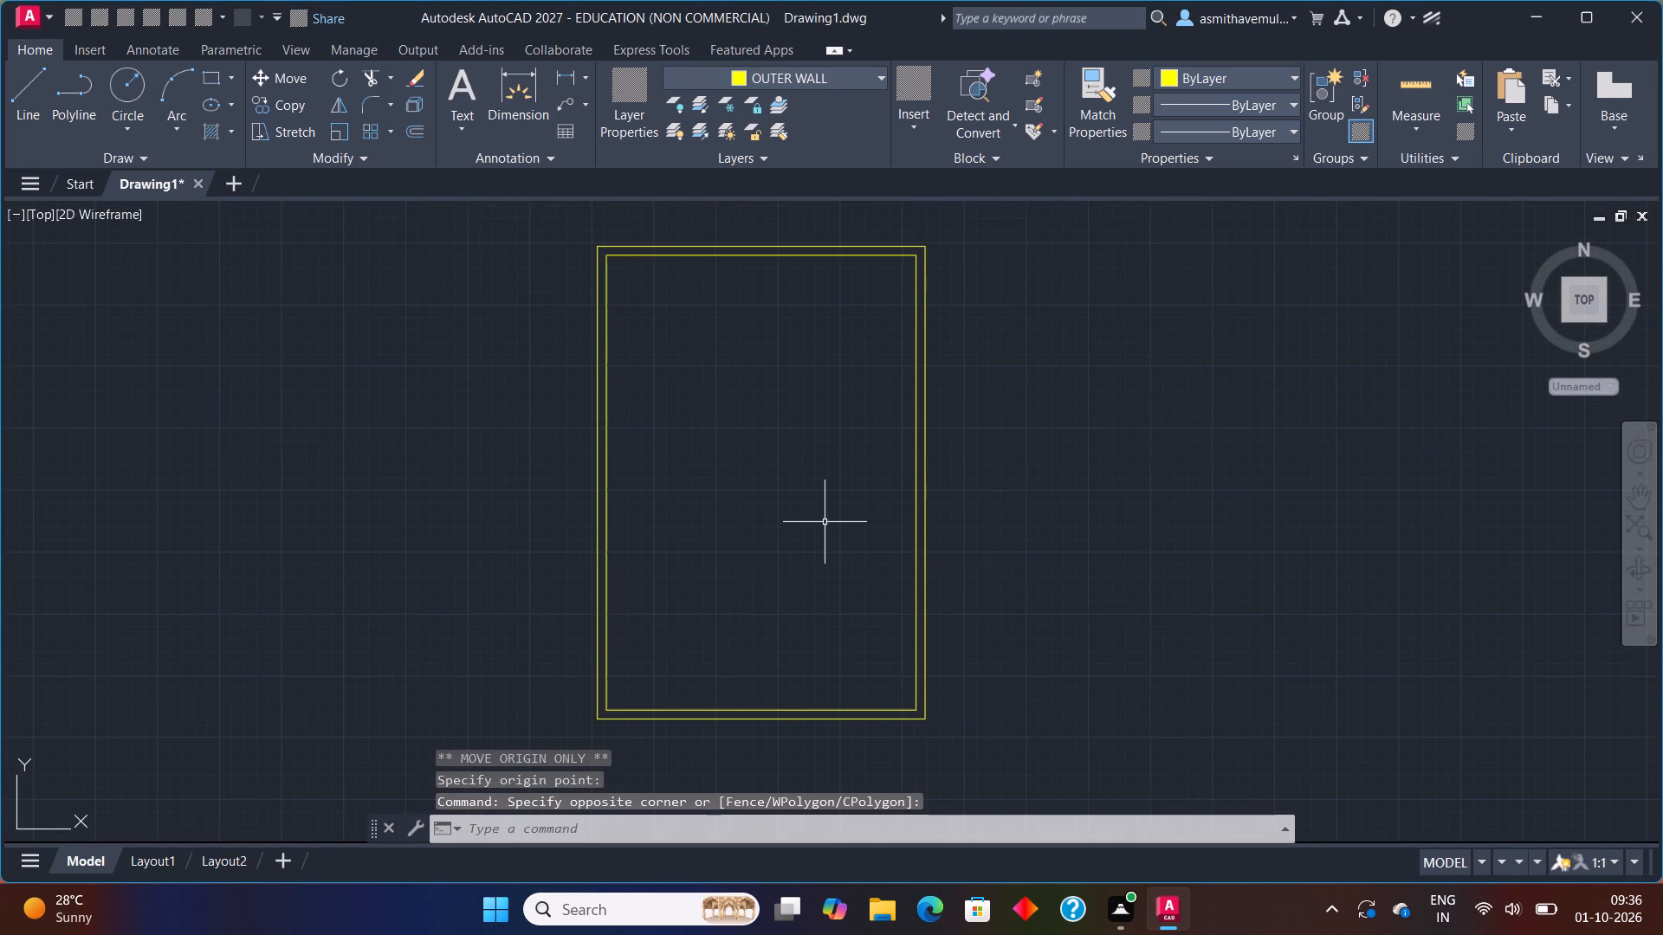
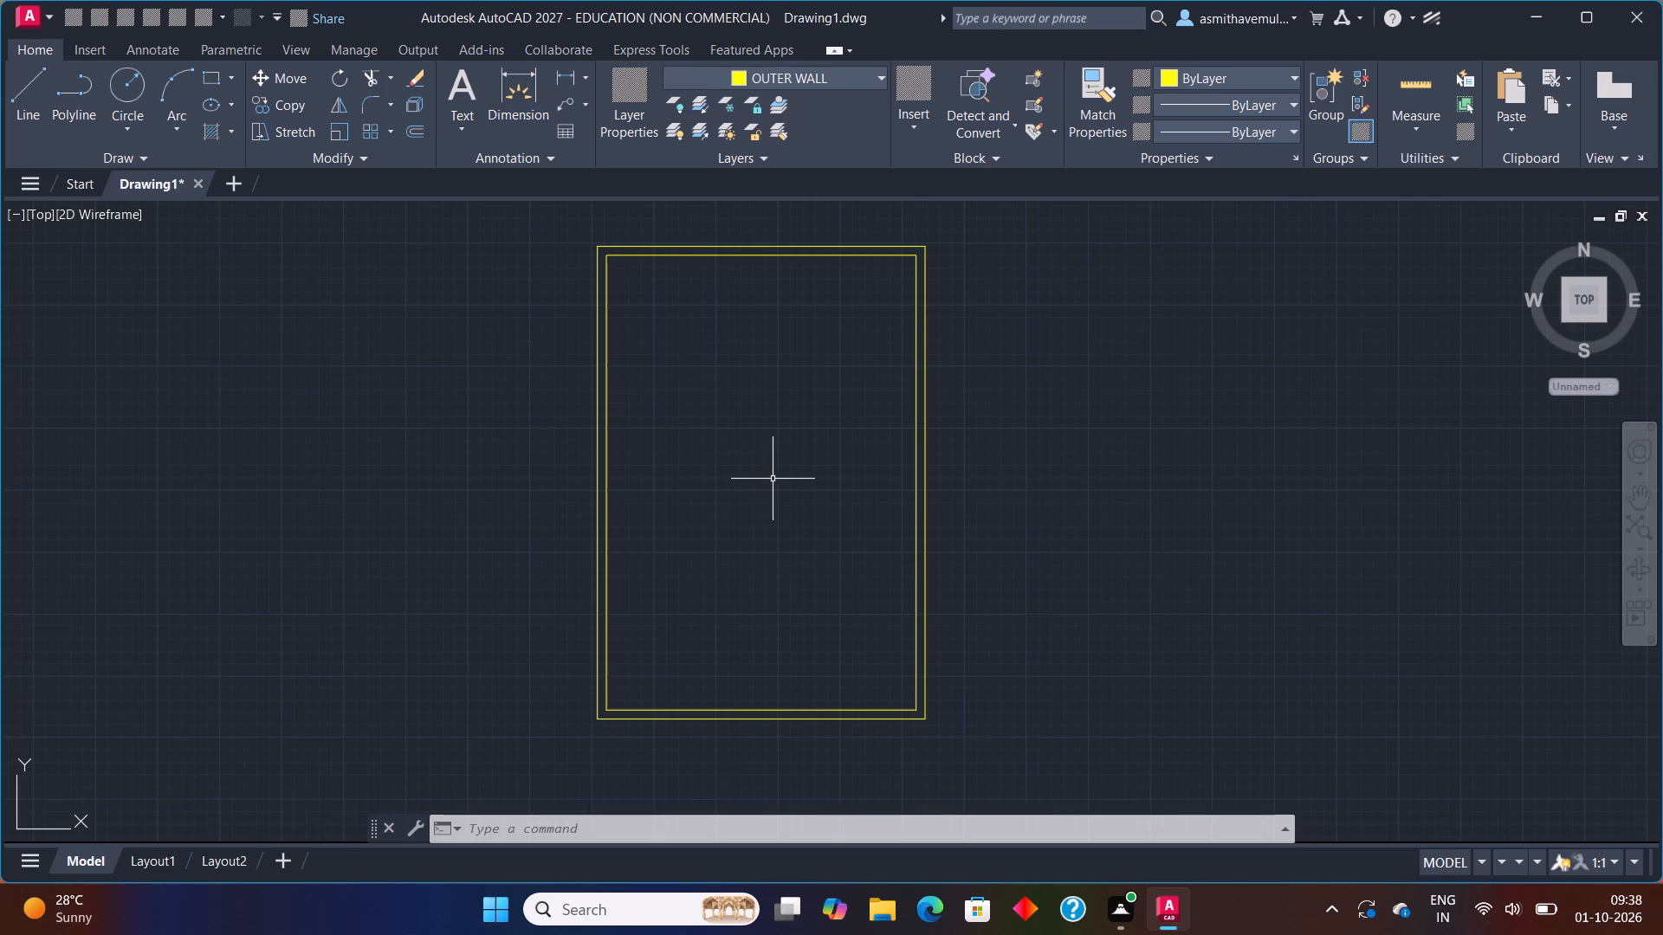
Add a linear dimension across the full width of the outer wall rectangle, placed just above its top edge.
type("DLI")
key("Return")
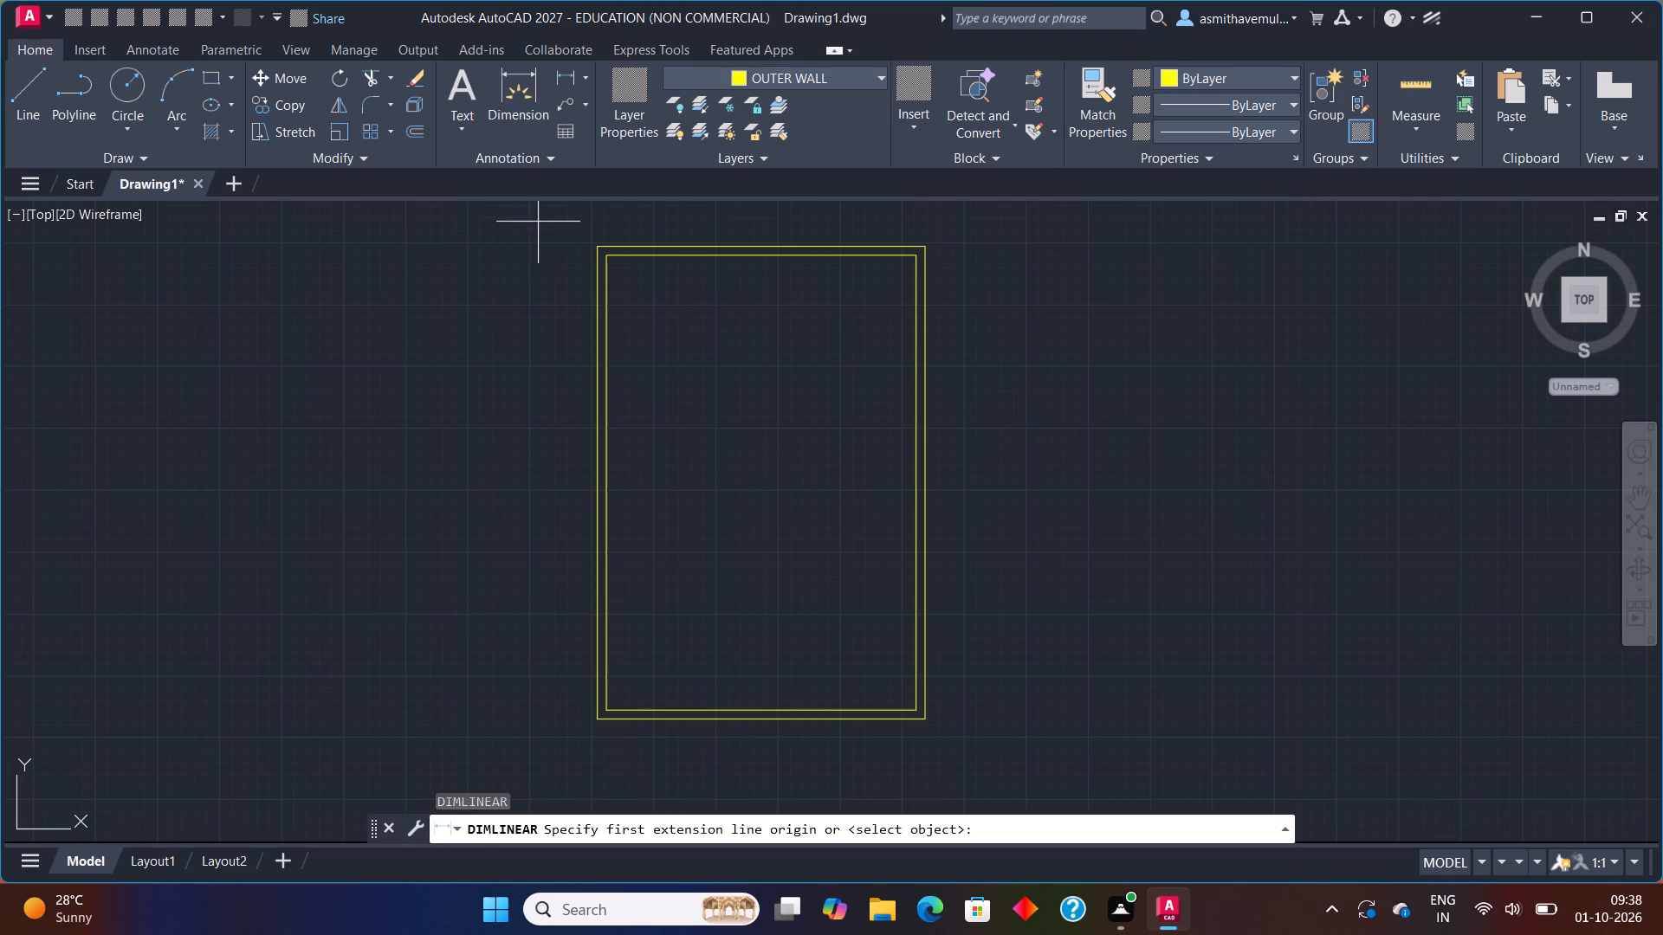
middle_click_drag(594, 248, 565, 351)
scroll(564, 348, "up", 2)
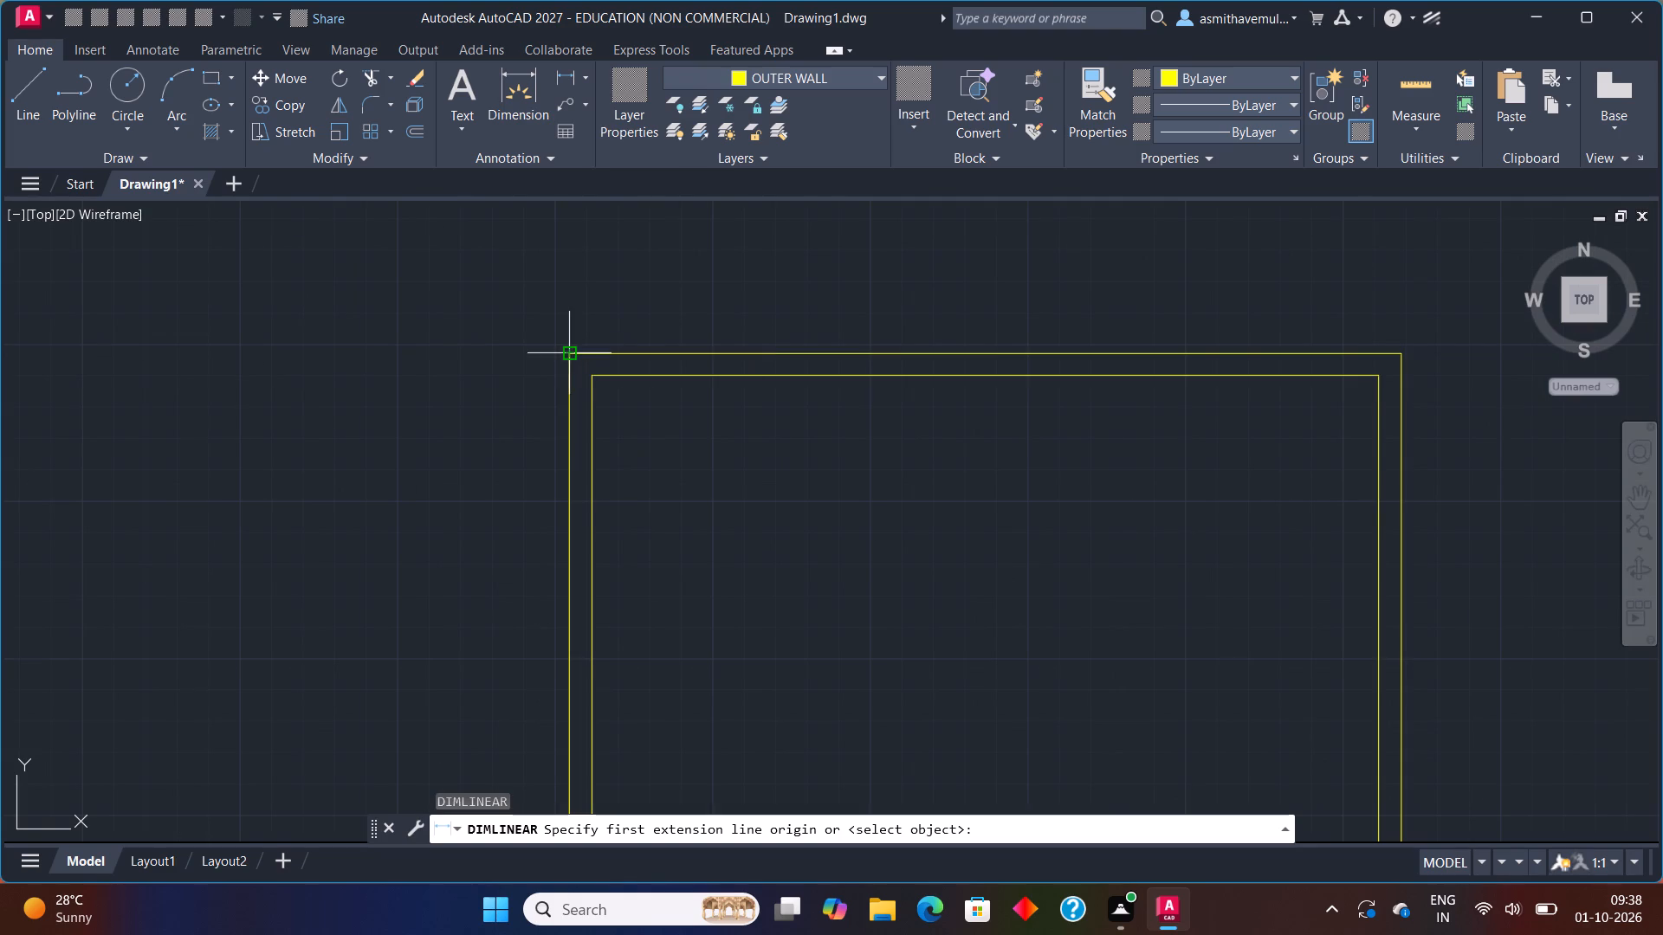
left_click_drag(572, 355, 587, 356)
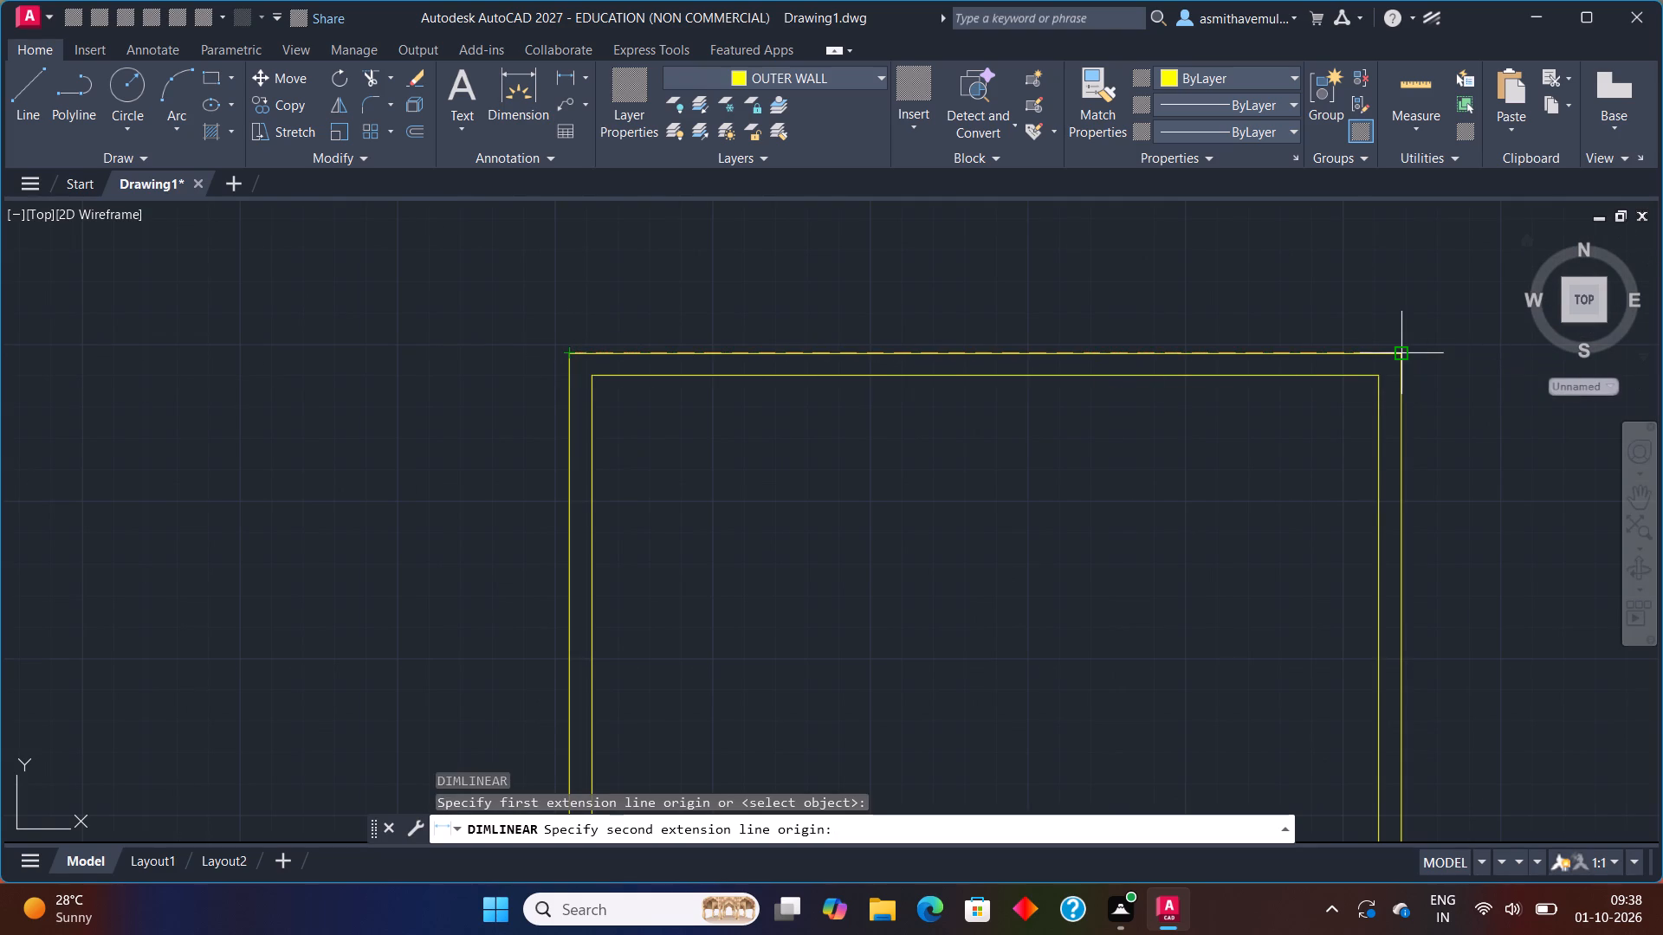
left_click(1403, 350)
left_click(1368, 273)
scroll(1246, 584, "down", 1)
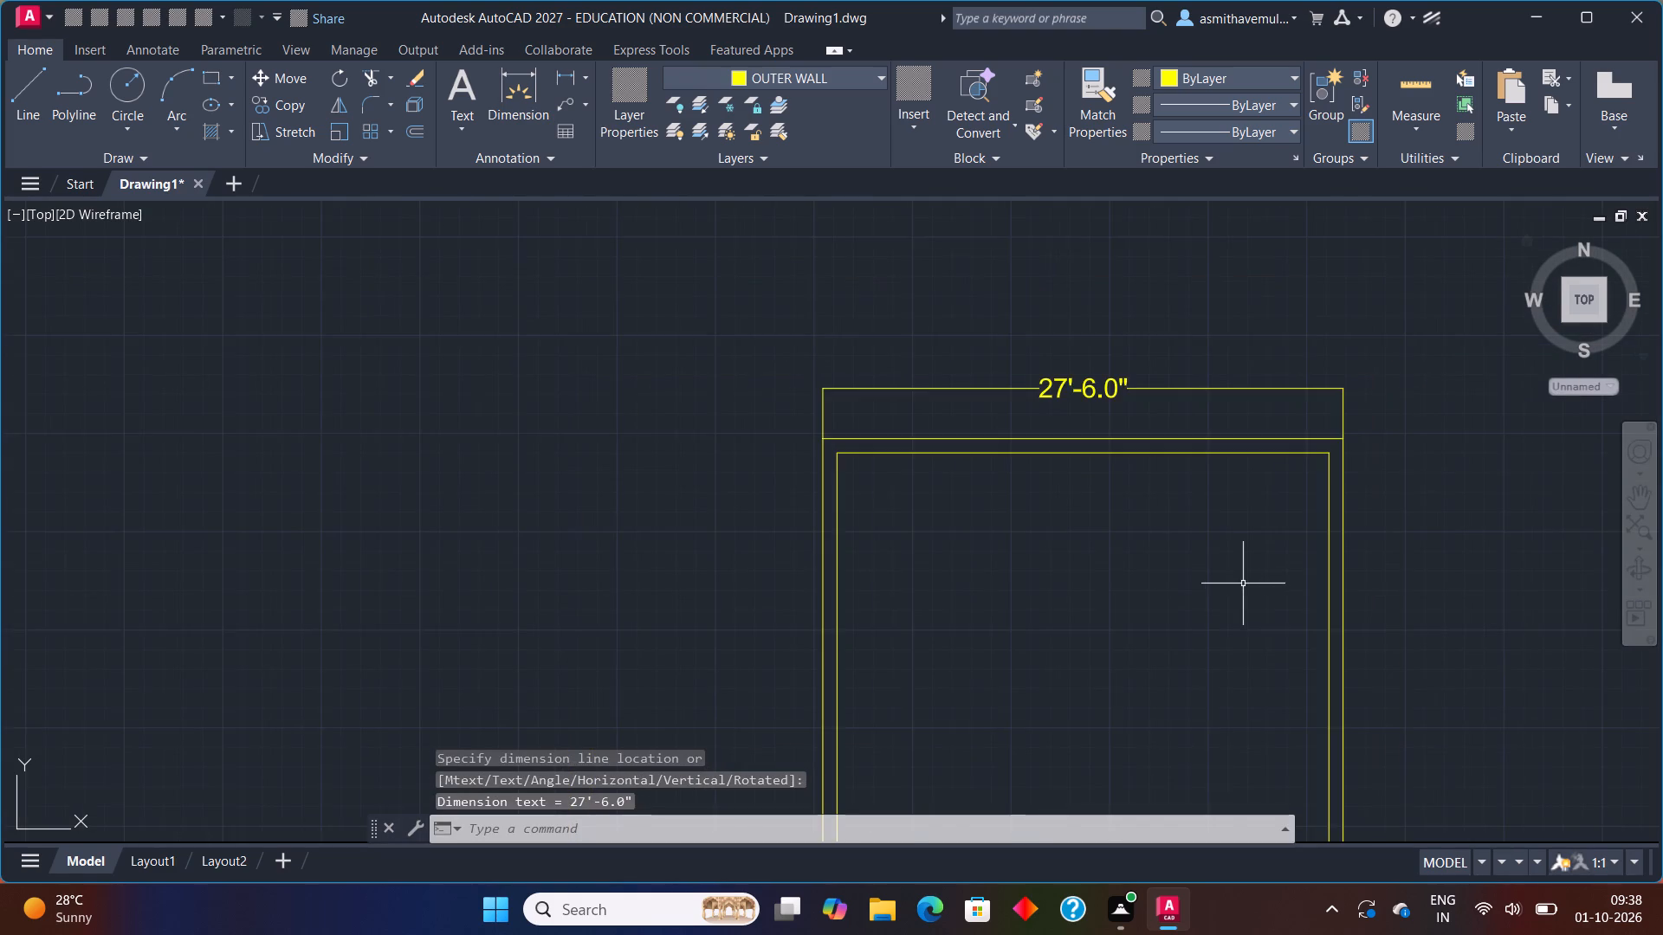
scroll(1243, 584, "down", 1)
middle_click_drag(1229, 577, 845, 368)
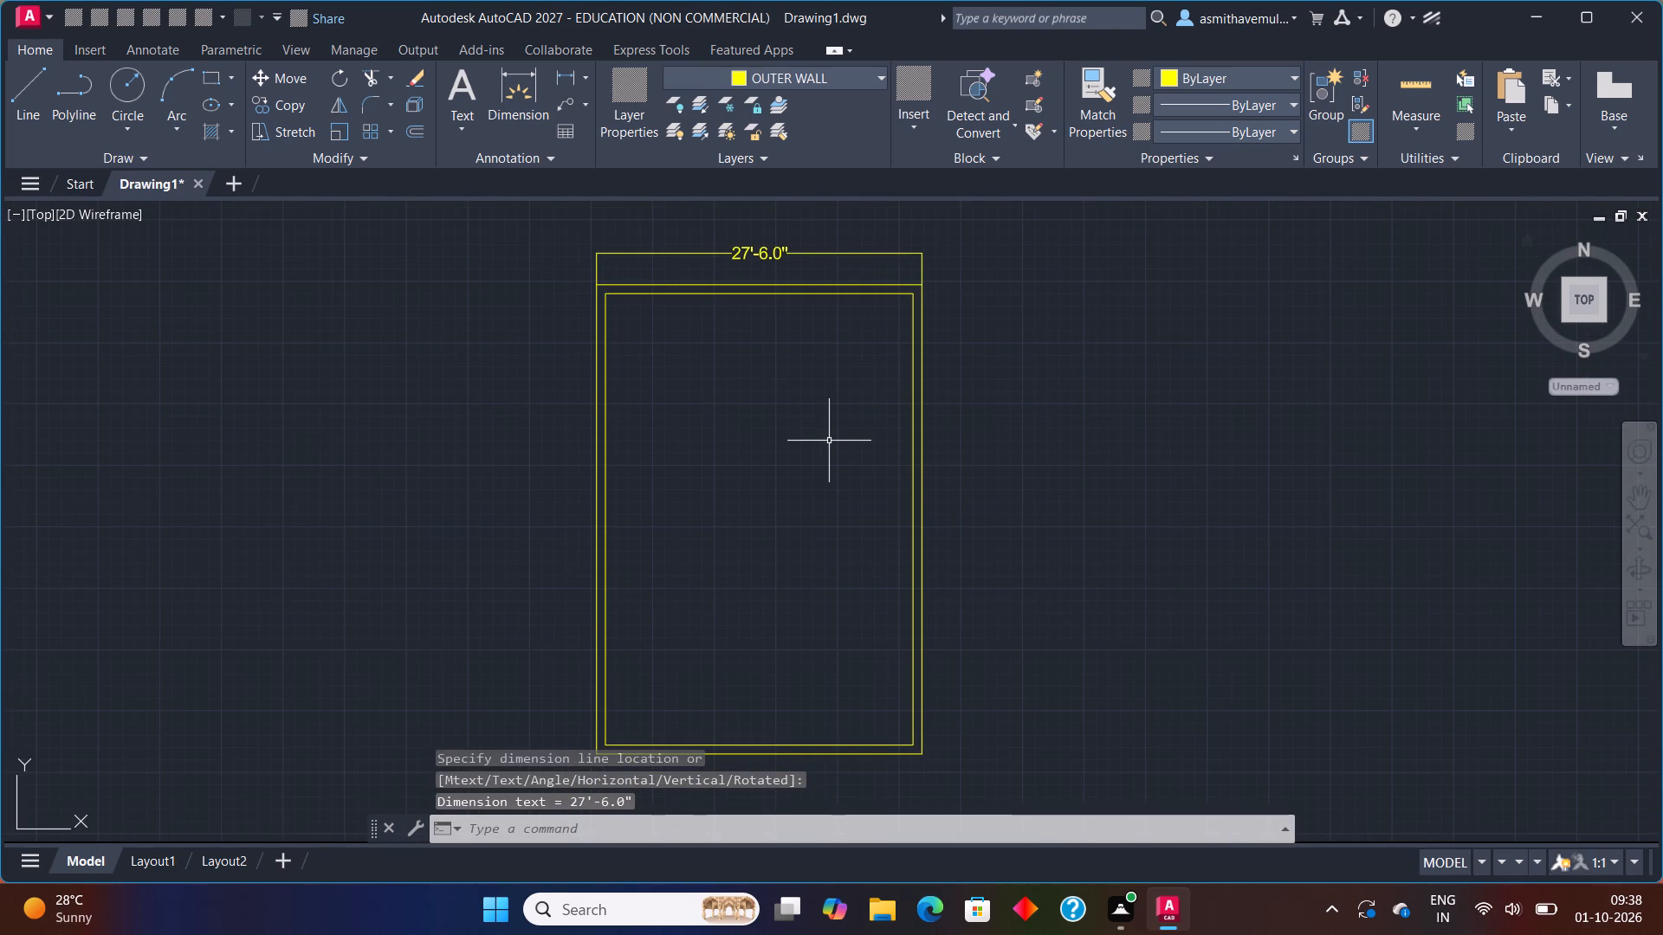
Add a linear dimension along the full height of the outer wall rectangle, placed just outside its right edge.
type("DLI")
key("Return")
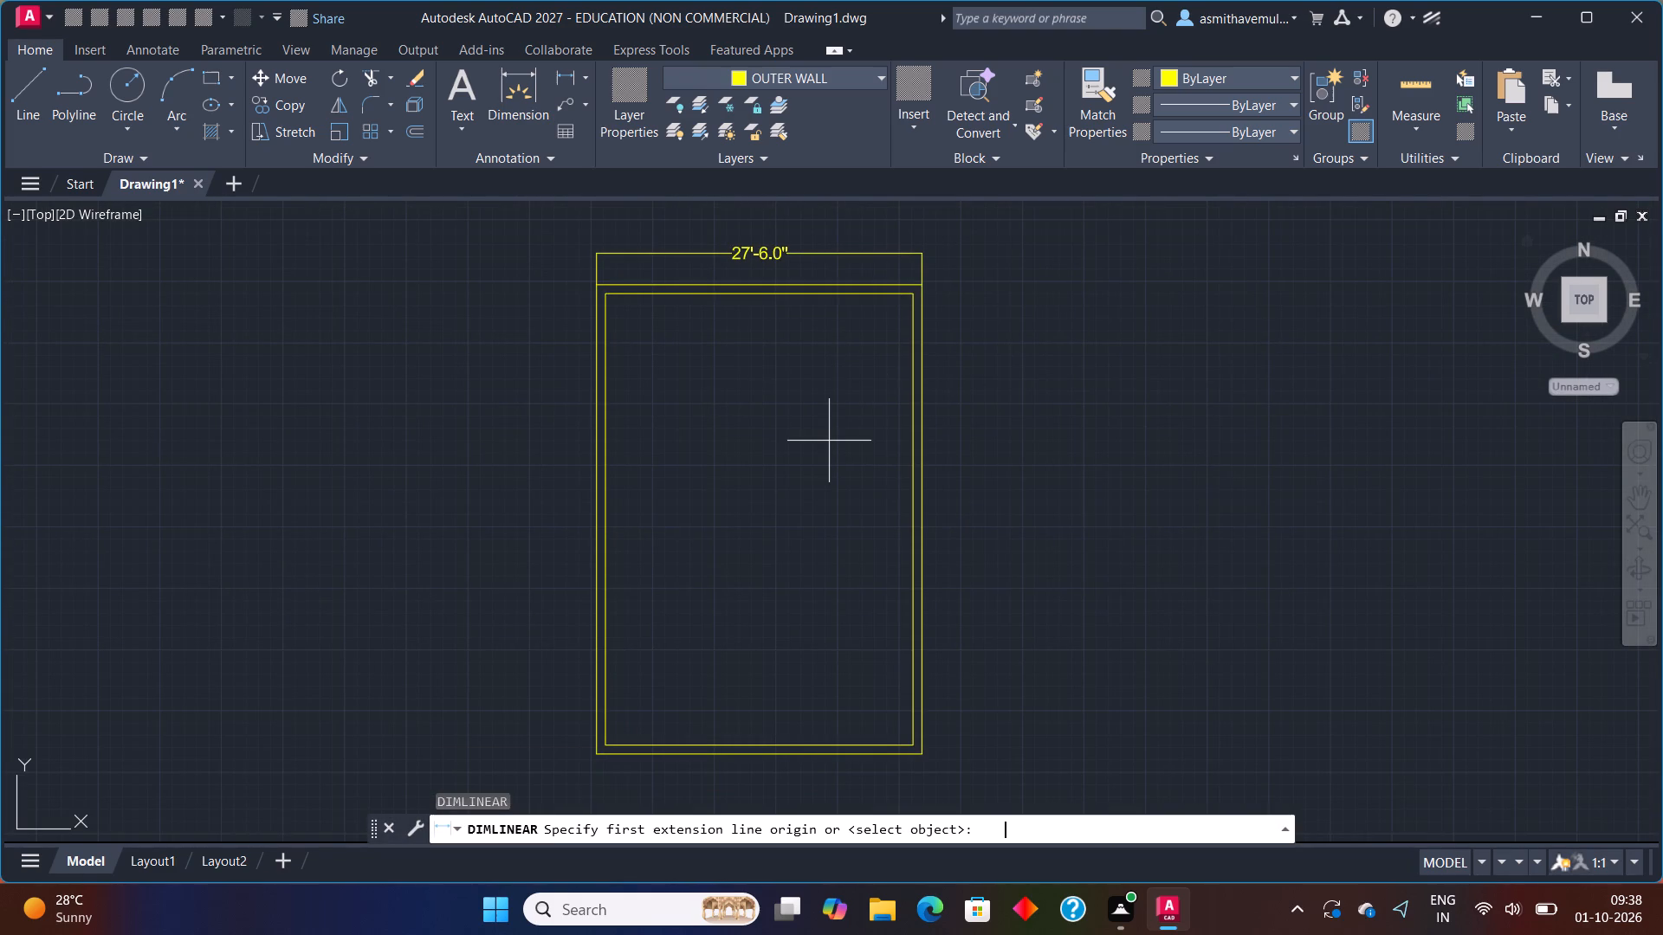
left_click(922, 283)
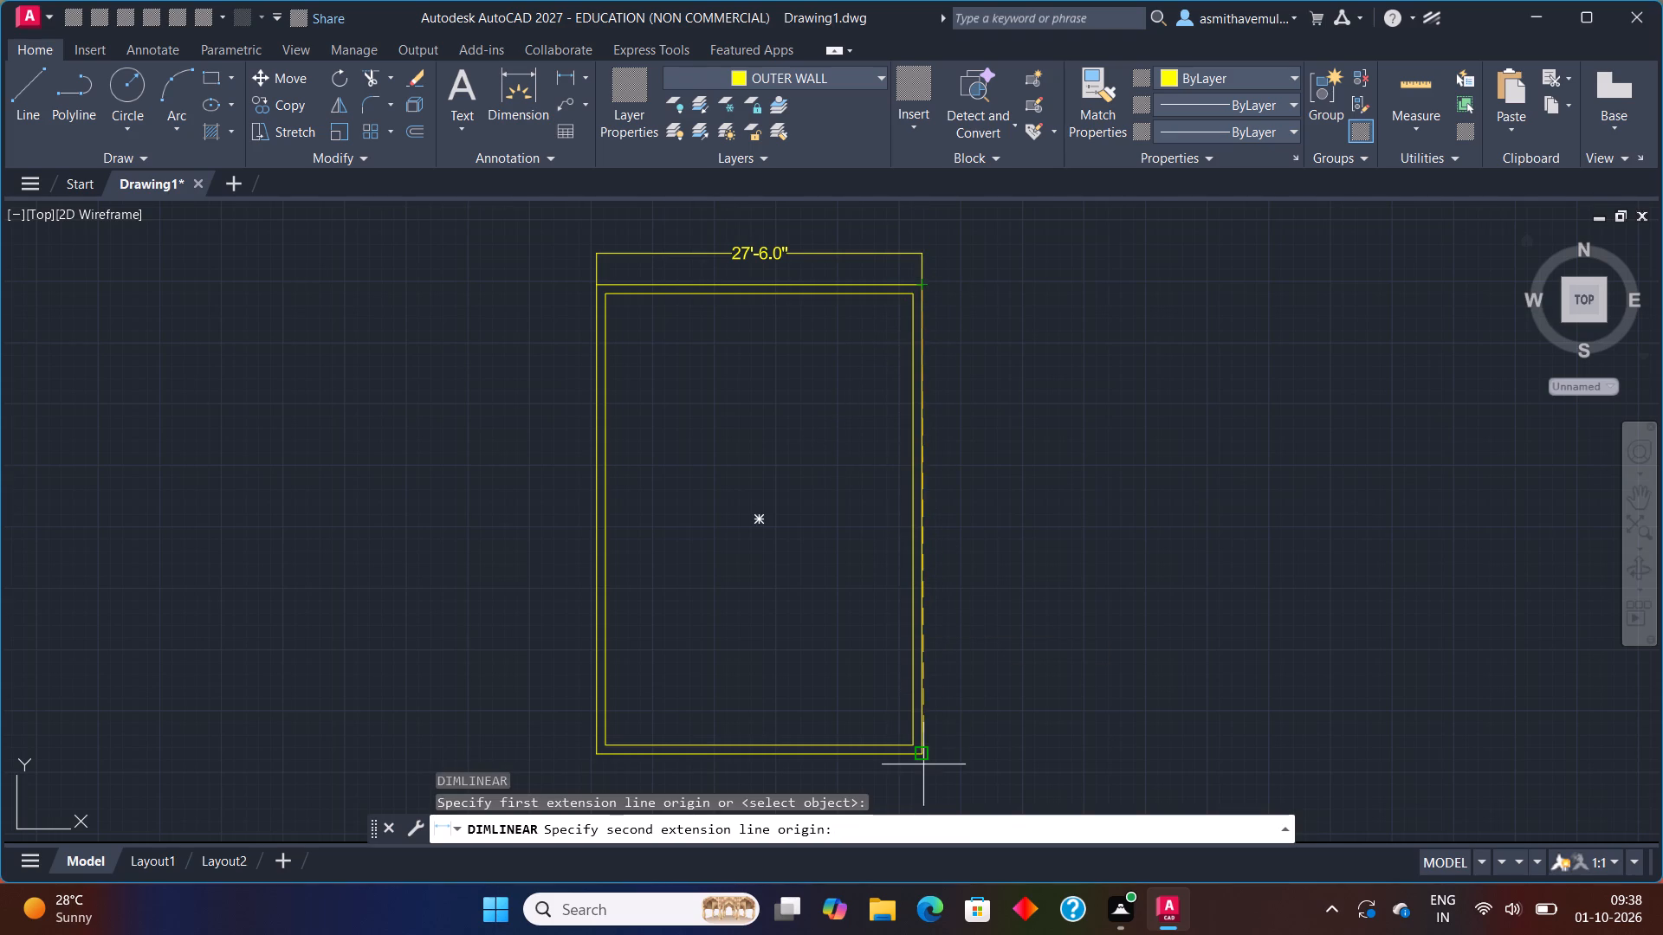
left_click(922, 754)
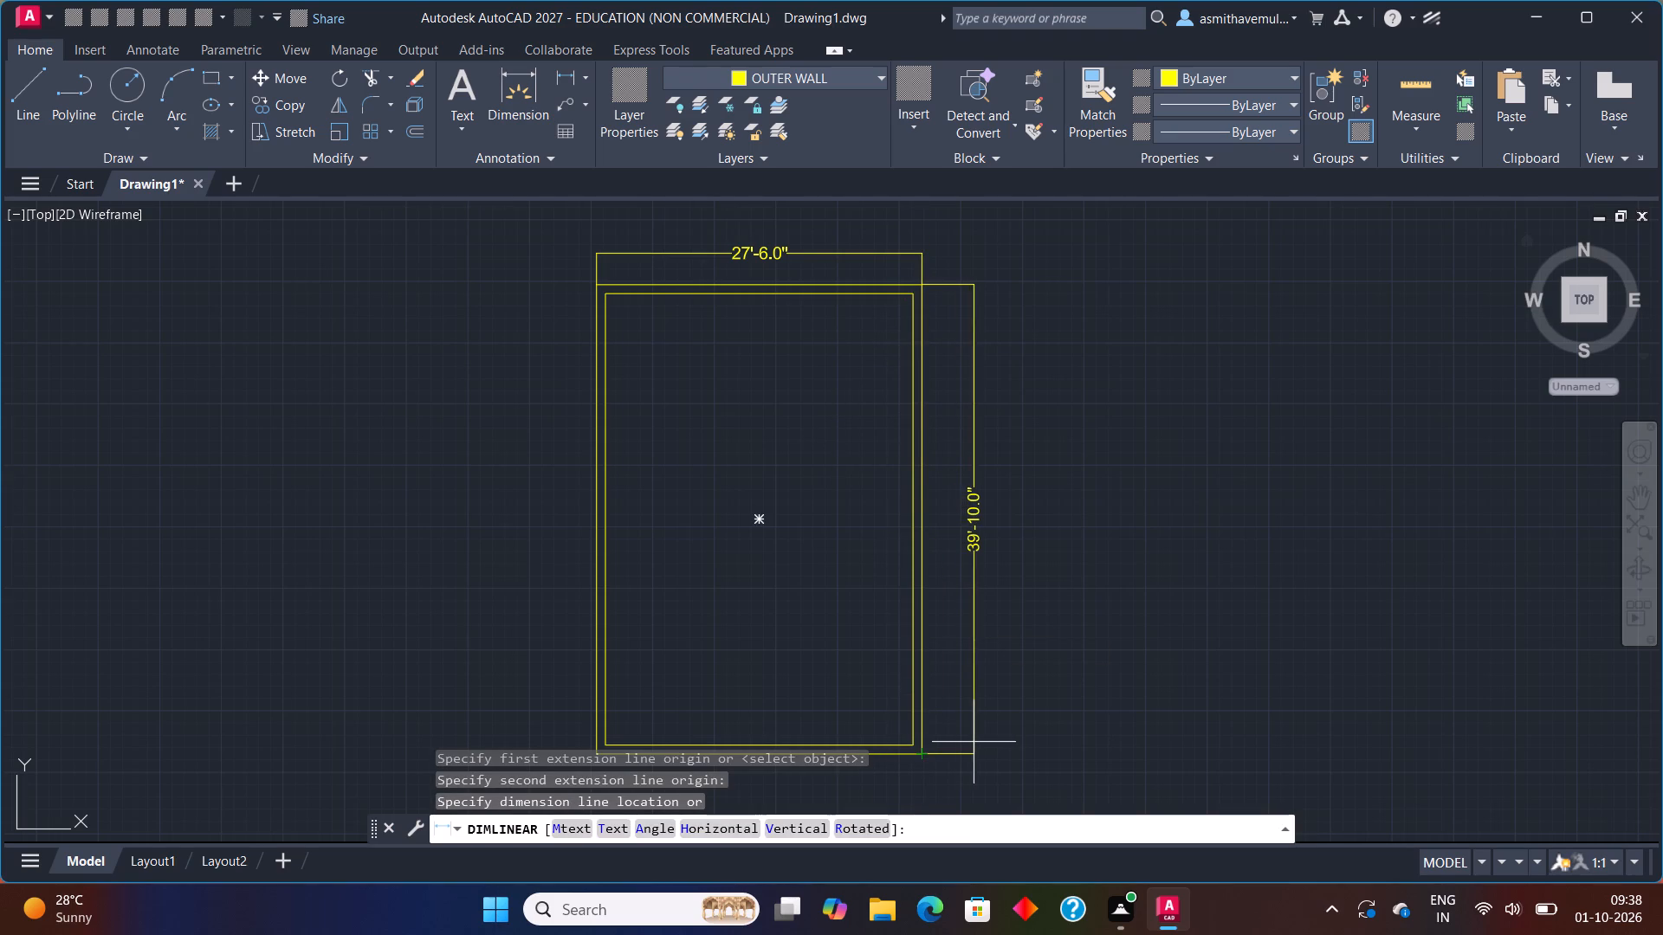
left_click(975, 744)
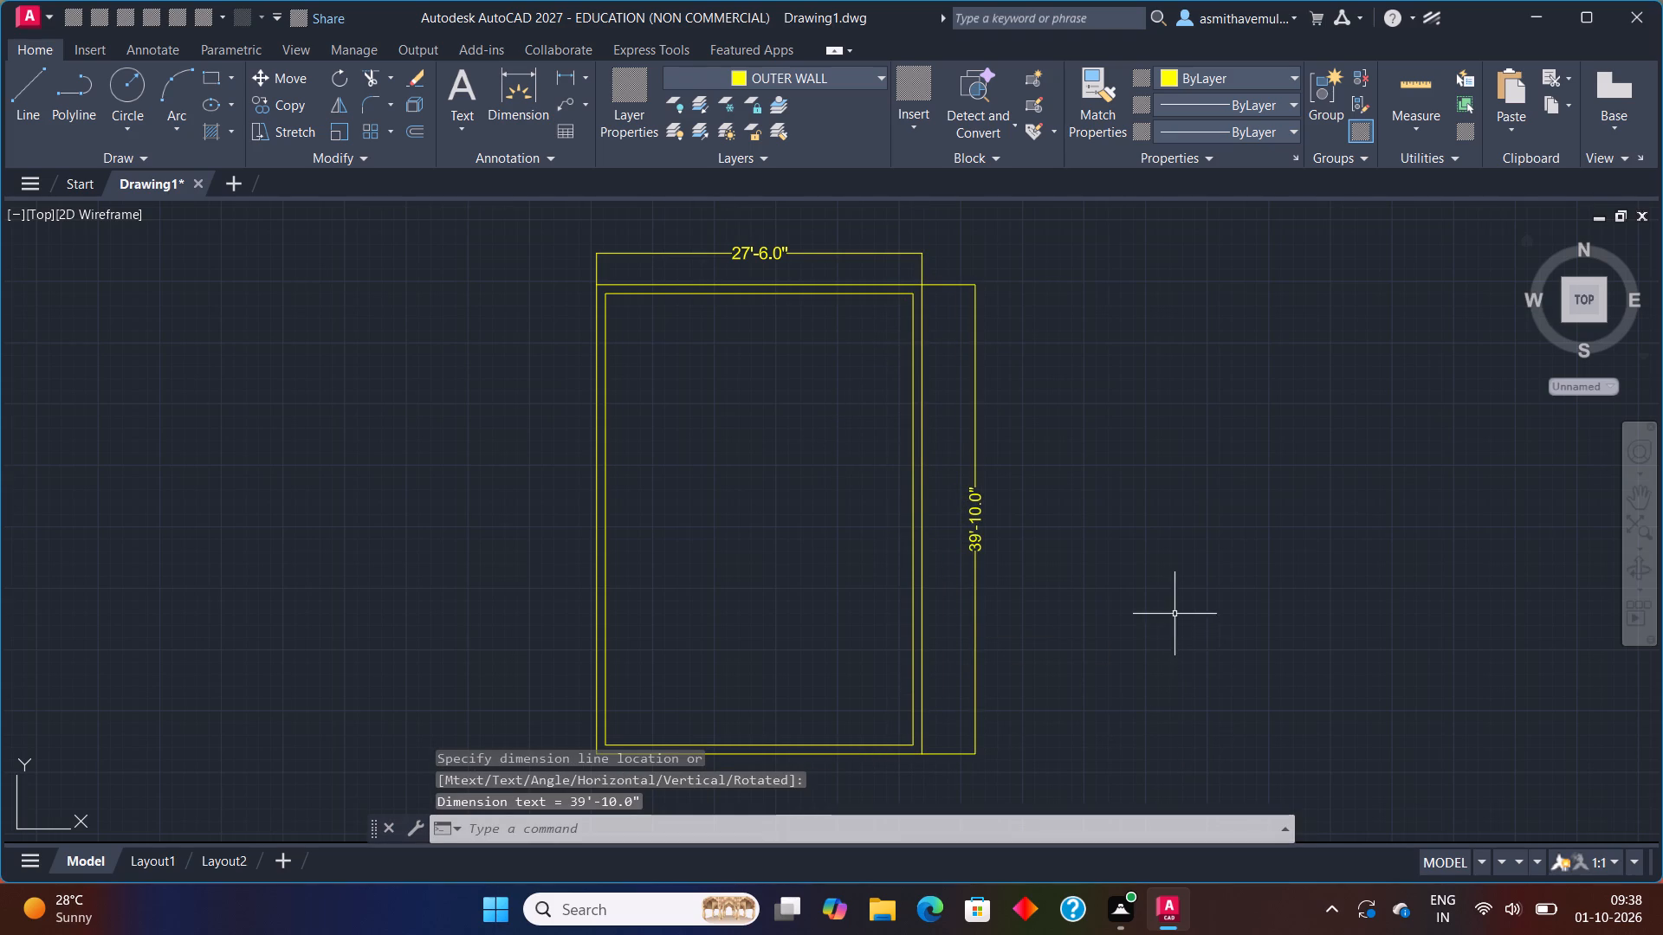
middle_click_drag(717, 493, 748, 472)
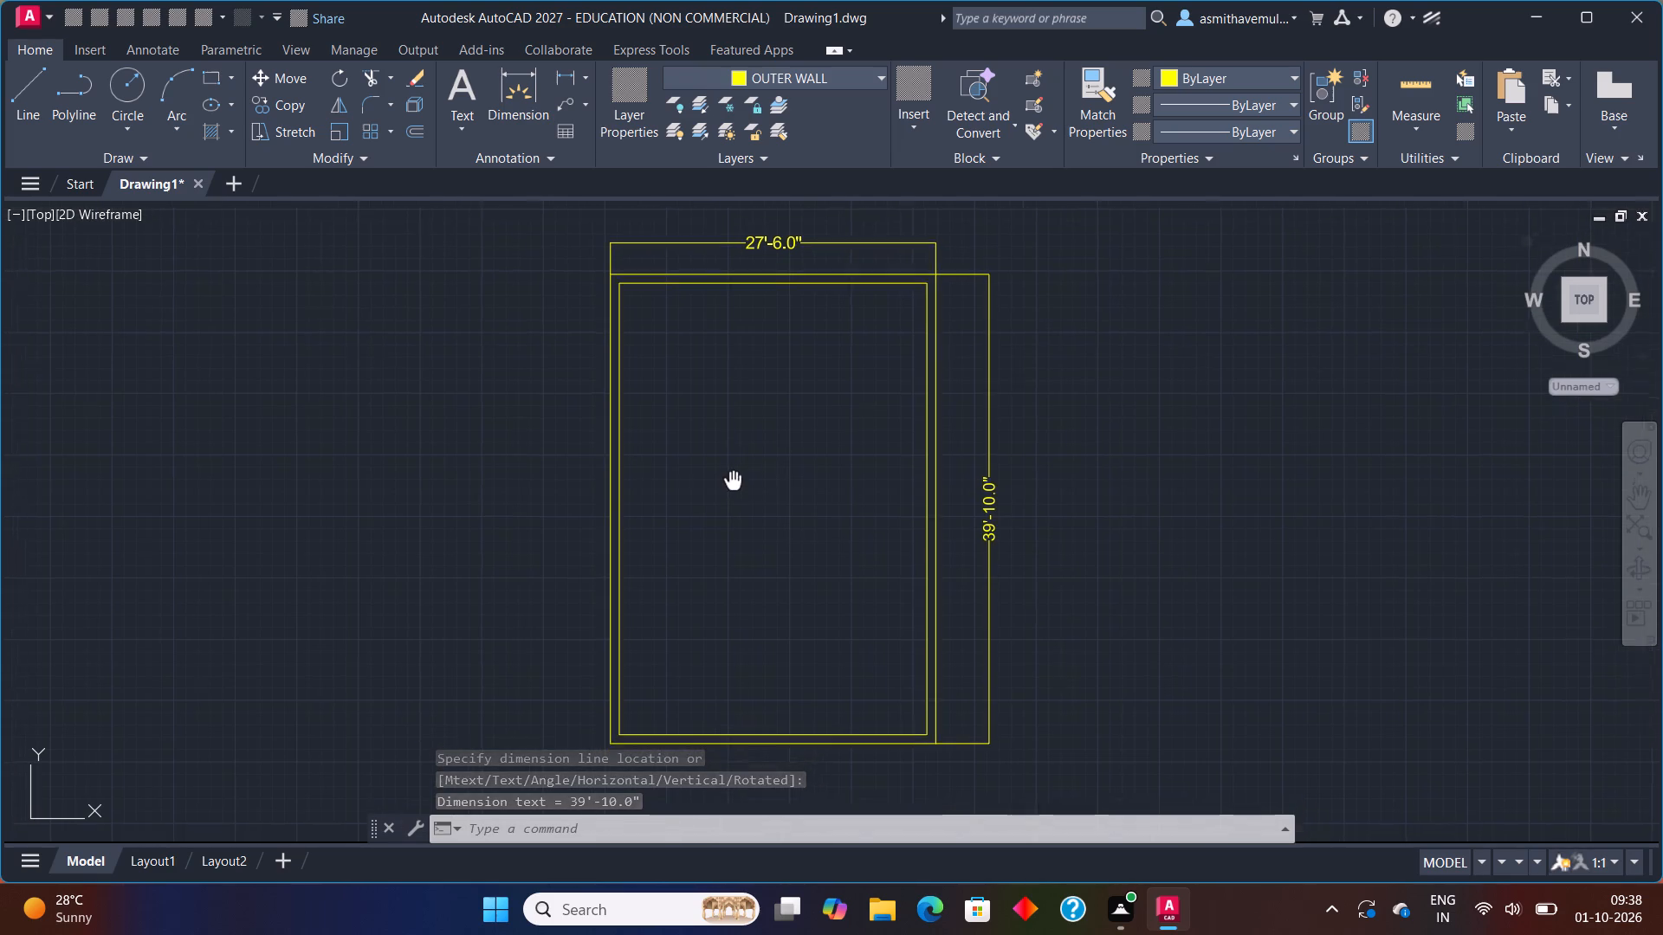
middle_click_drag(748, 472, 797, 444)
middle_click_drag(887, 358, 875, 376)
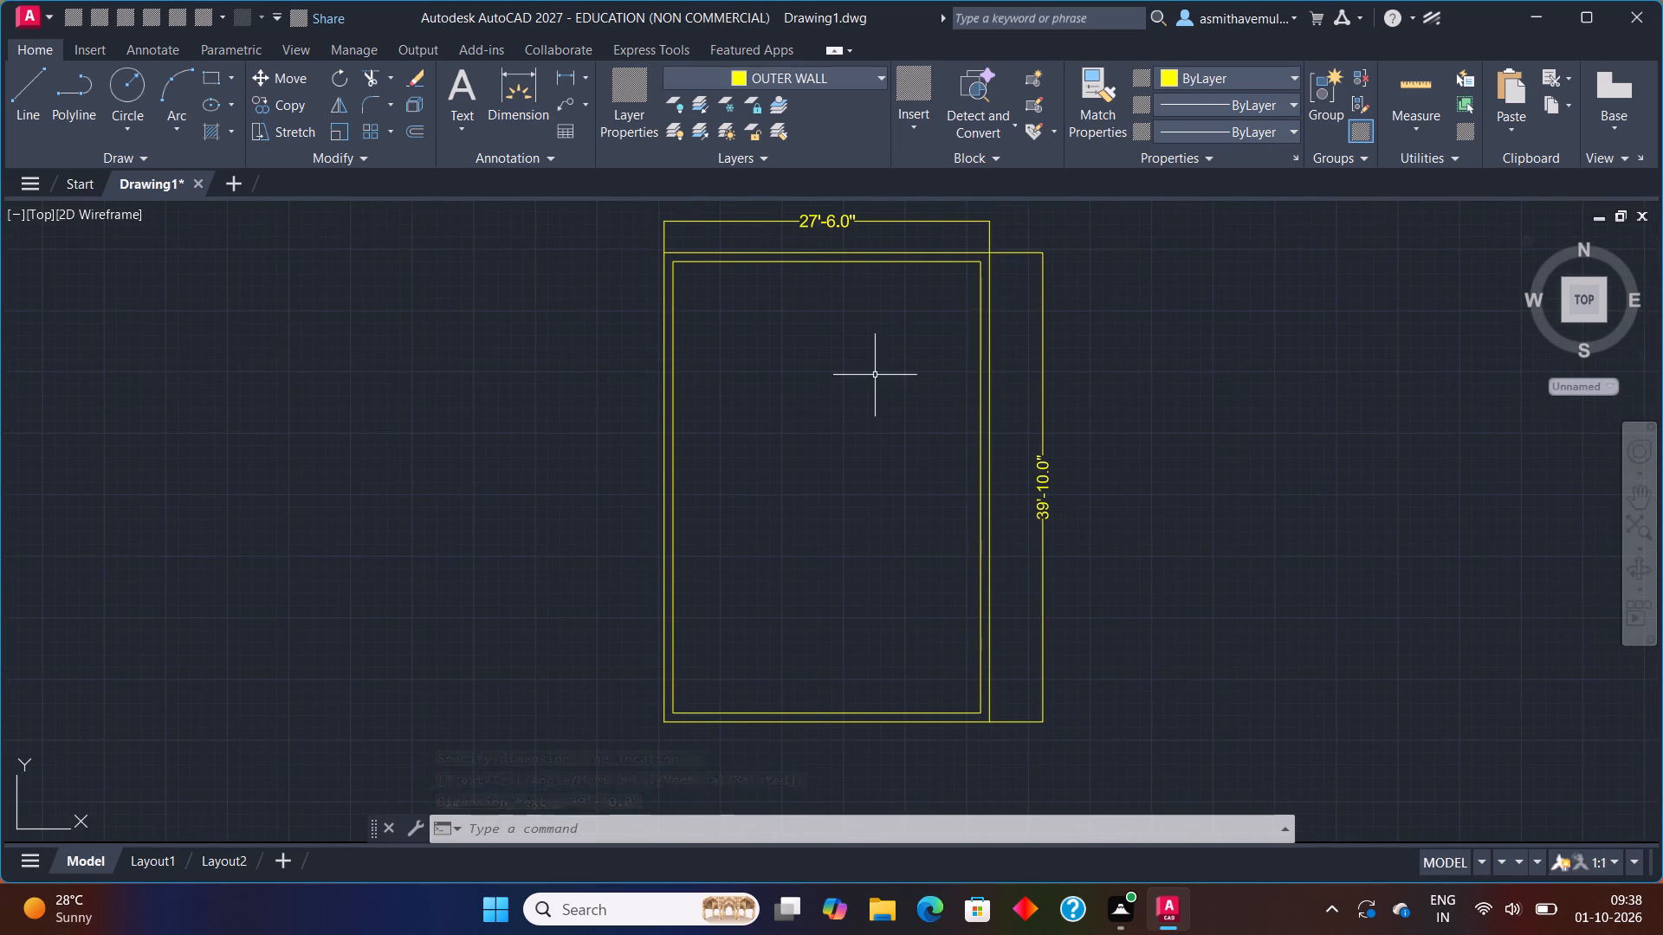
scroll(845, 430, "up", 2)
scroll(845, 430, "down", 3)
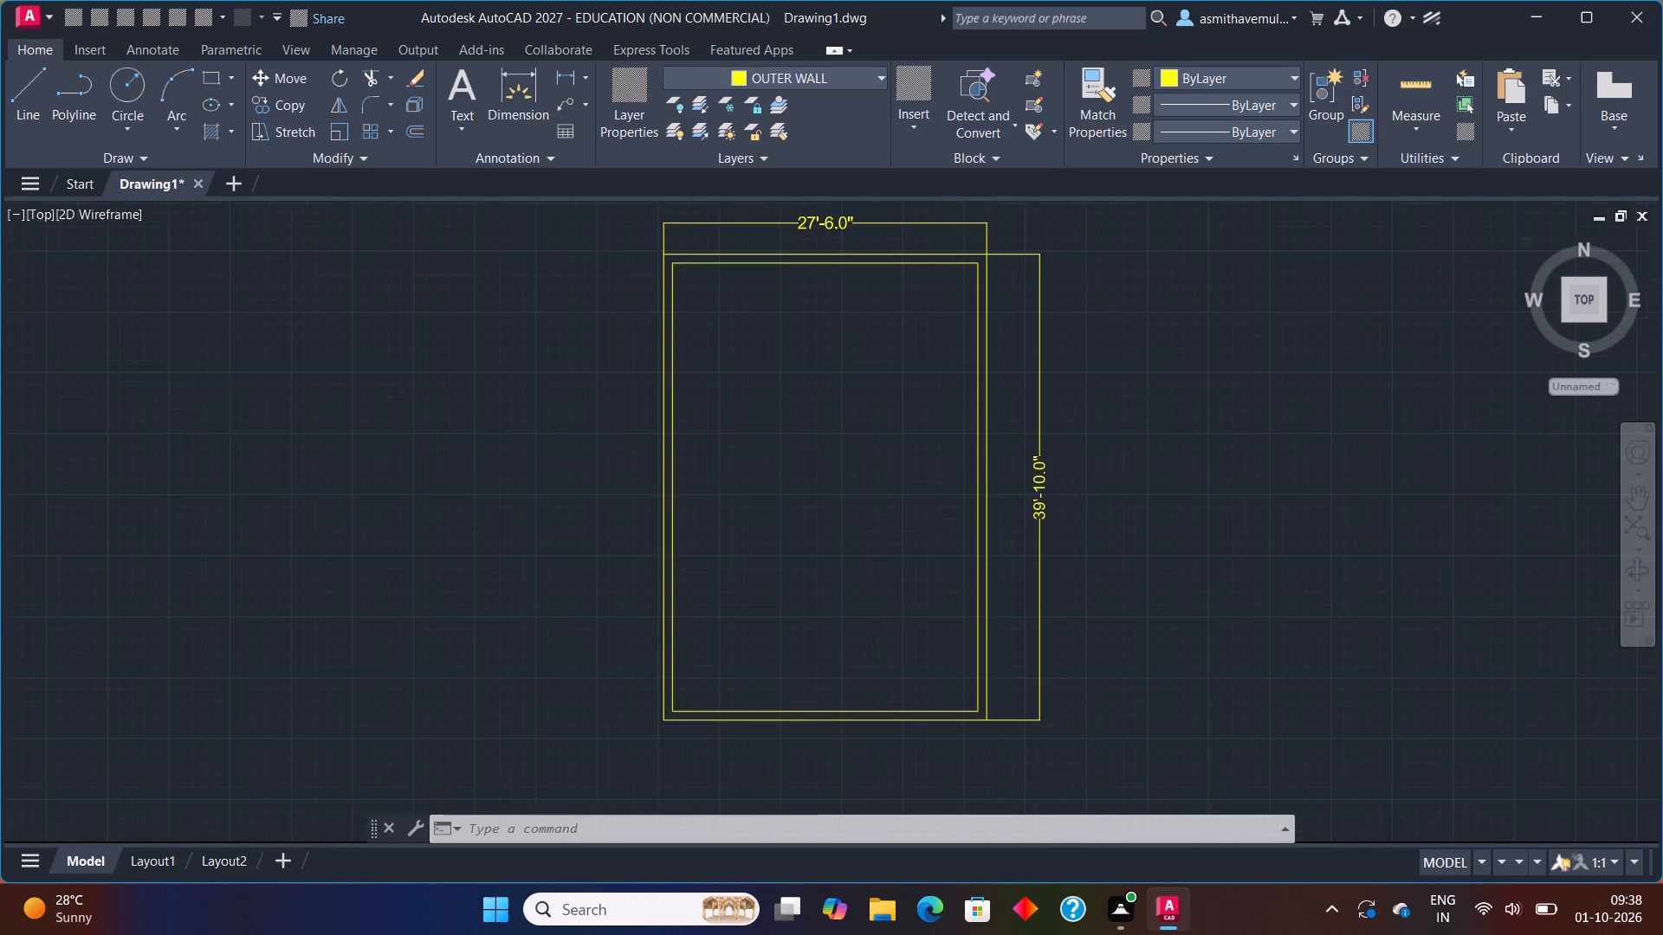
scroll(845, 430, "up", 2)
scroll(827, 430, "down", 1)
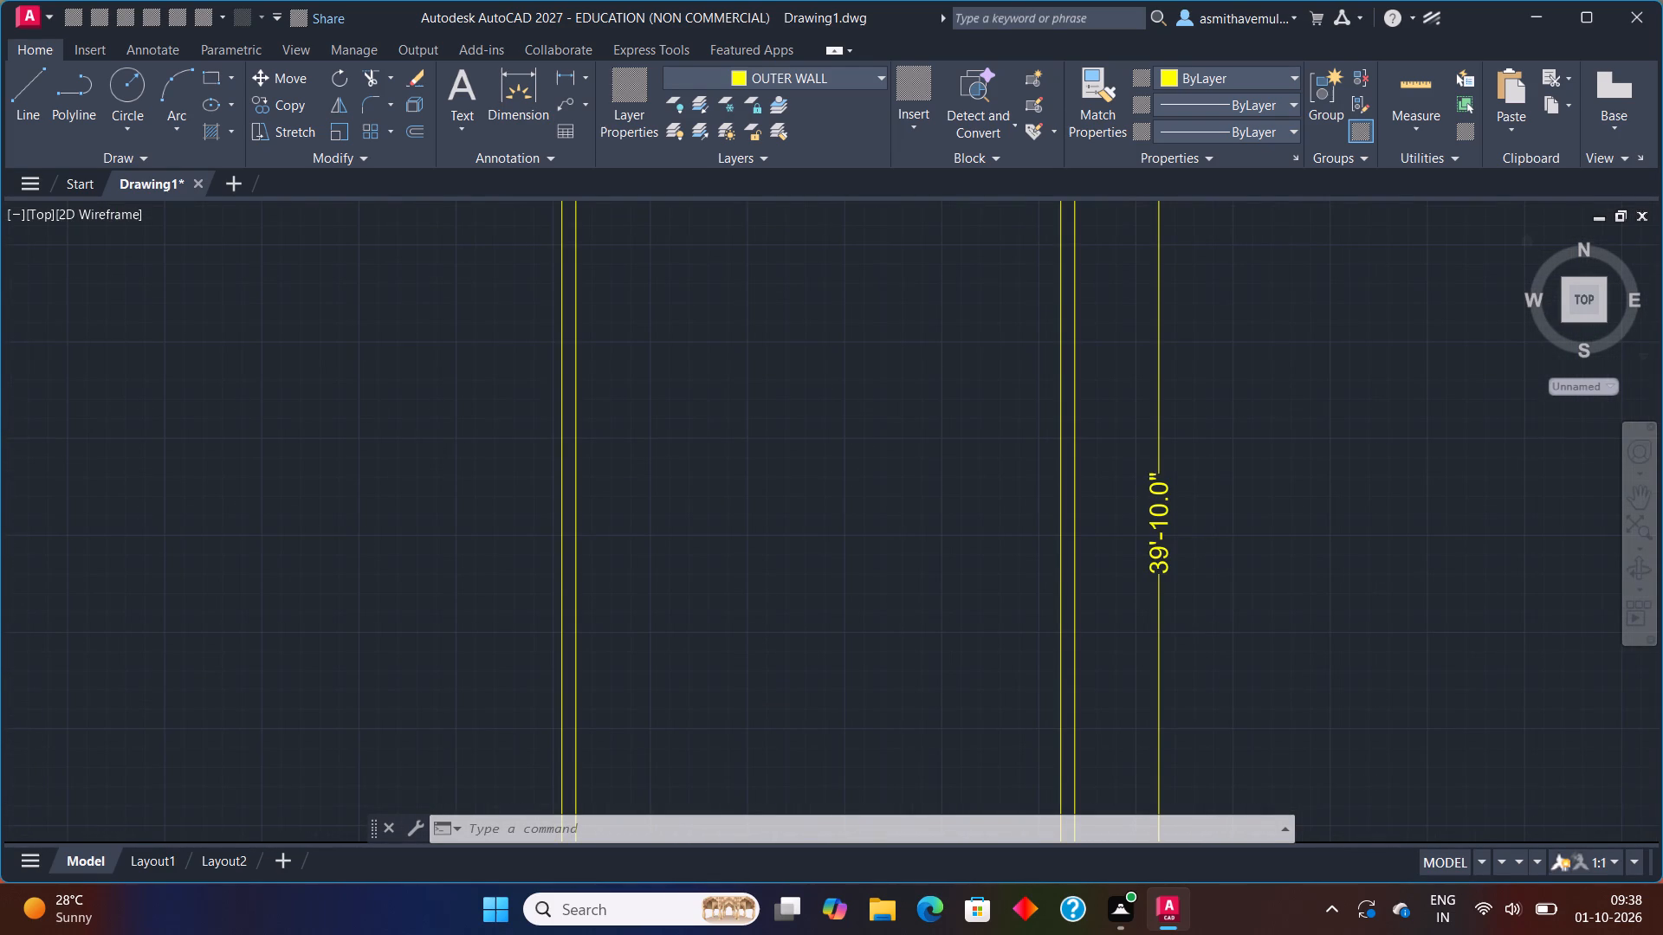
Check the left wall's thickness between its outer and inner lines with a temporary linear dimension.
type("DLI")
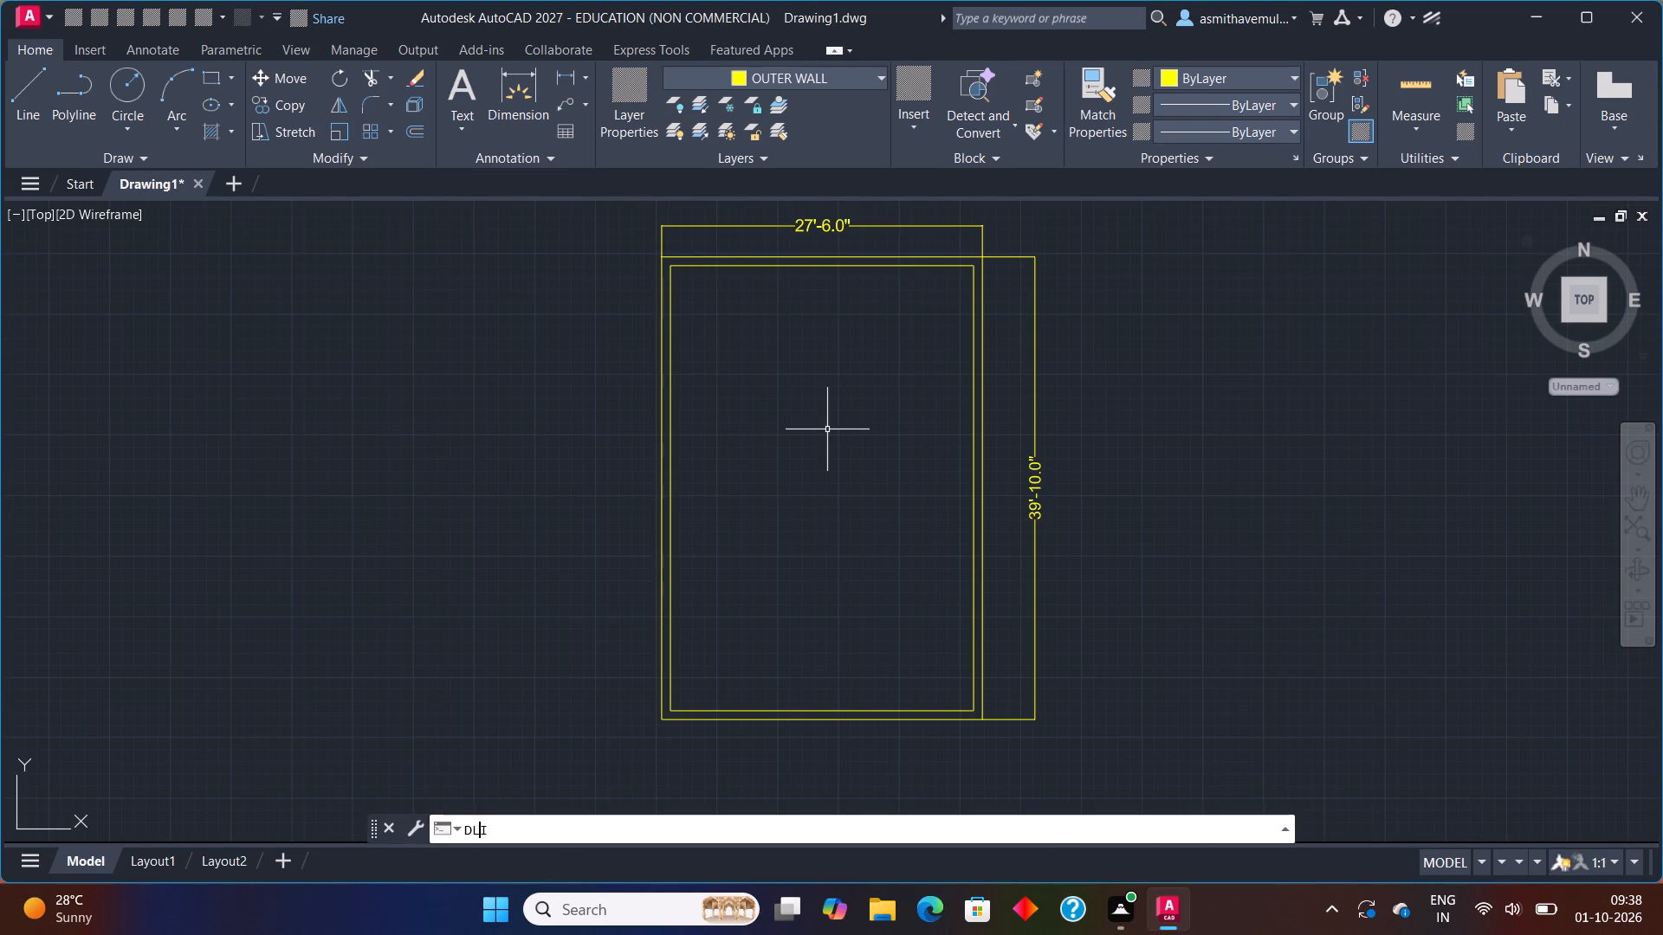
key("Return")
scroll(691, 466, "up", 3)
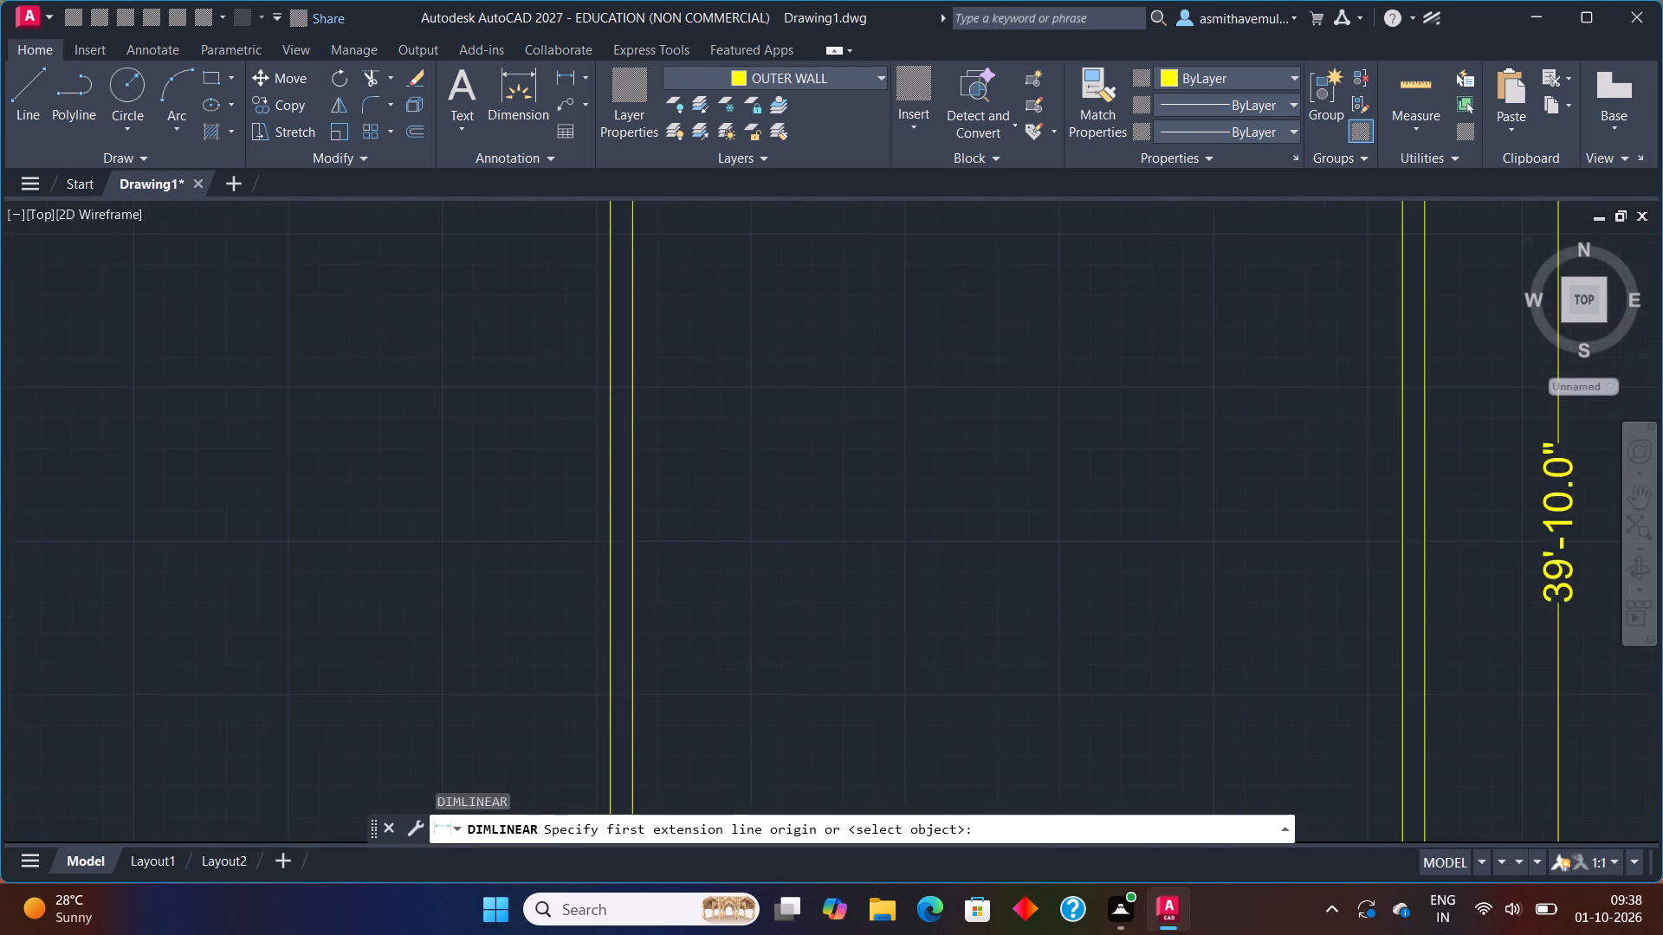
left_click(559, 494)
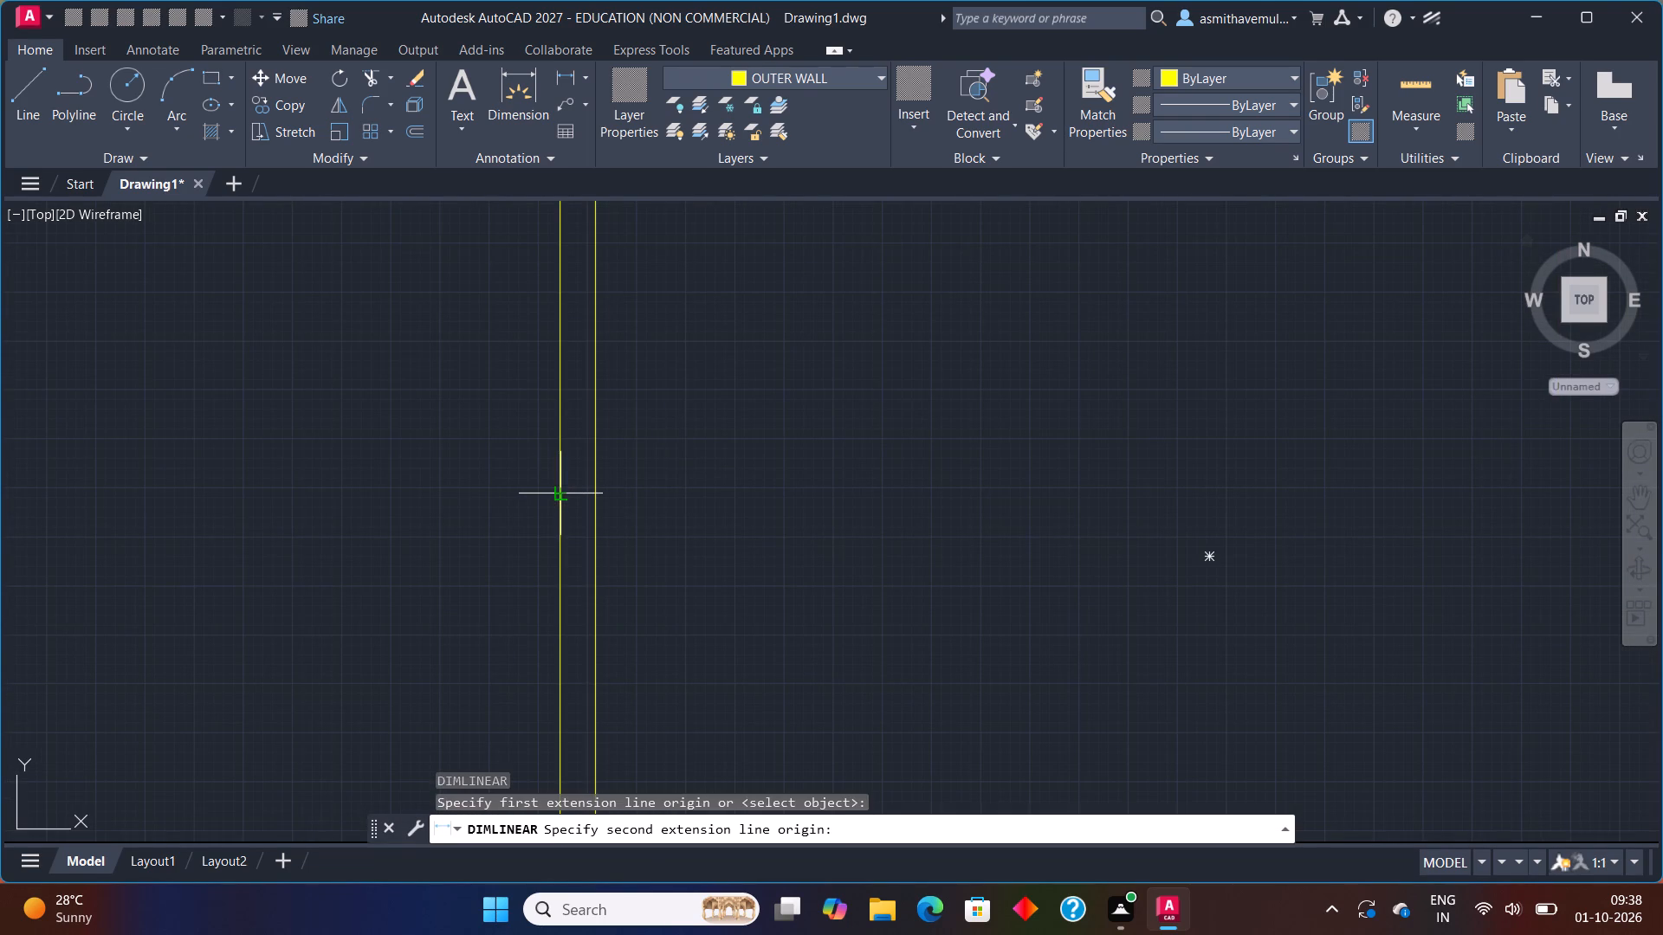
left_click(596, 493)
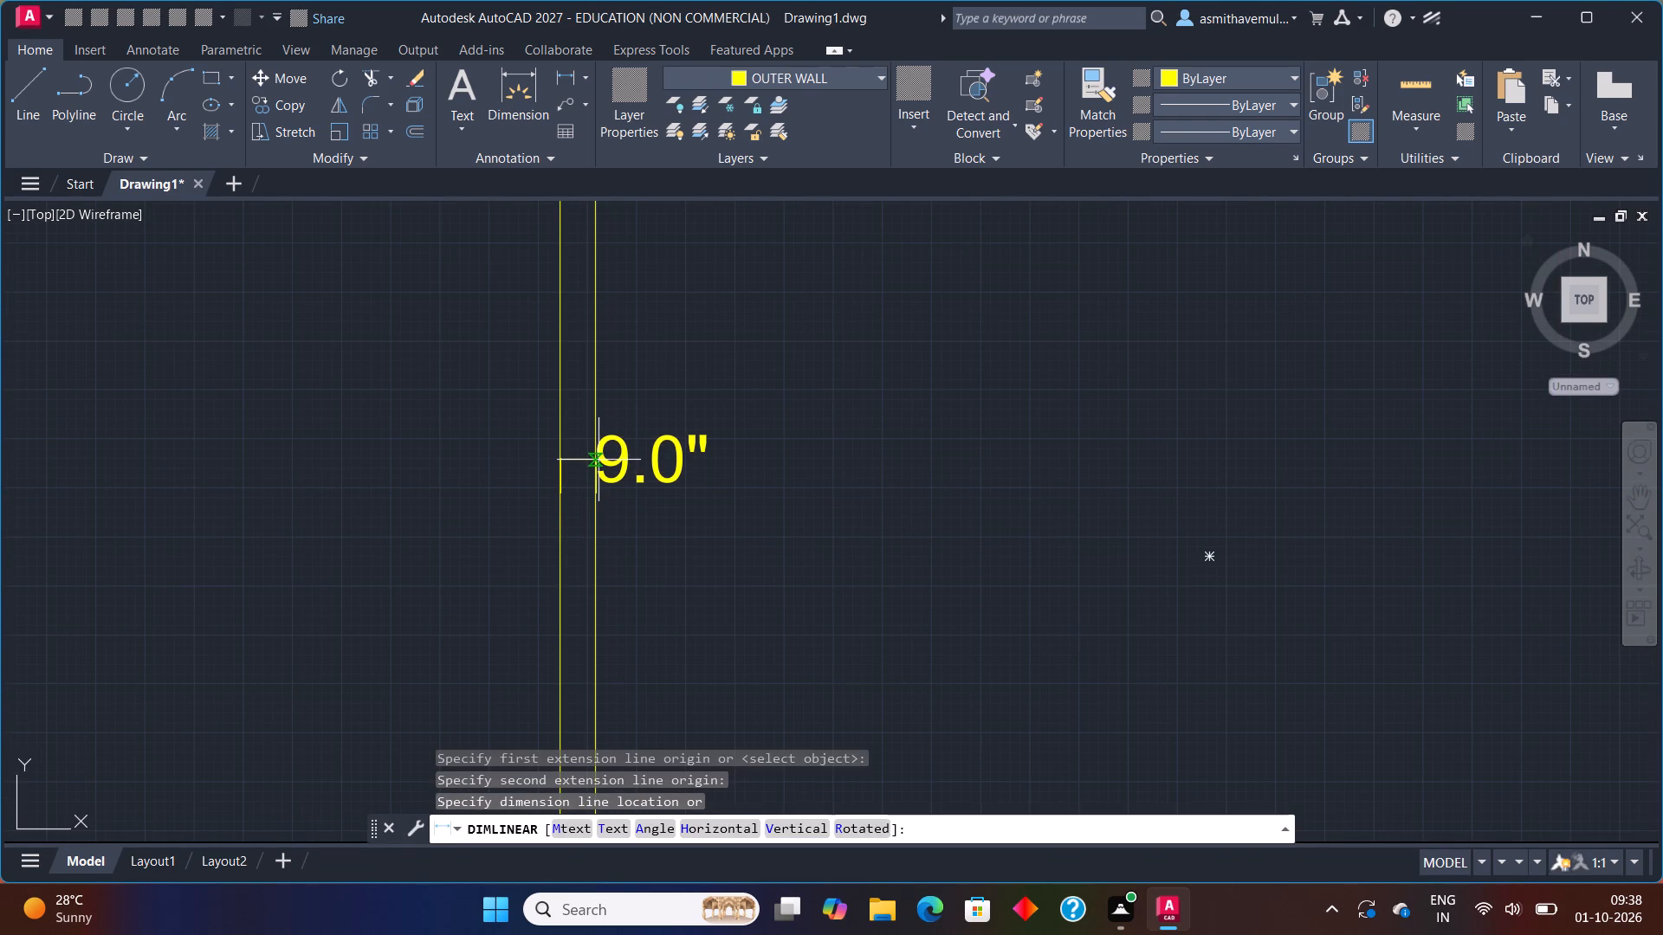
key("Escape")
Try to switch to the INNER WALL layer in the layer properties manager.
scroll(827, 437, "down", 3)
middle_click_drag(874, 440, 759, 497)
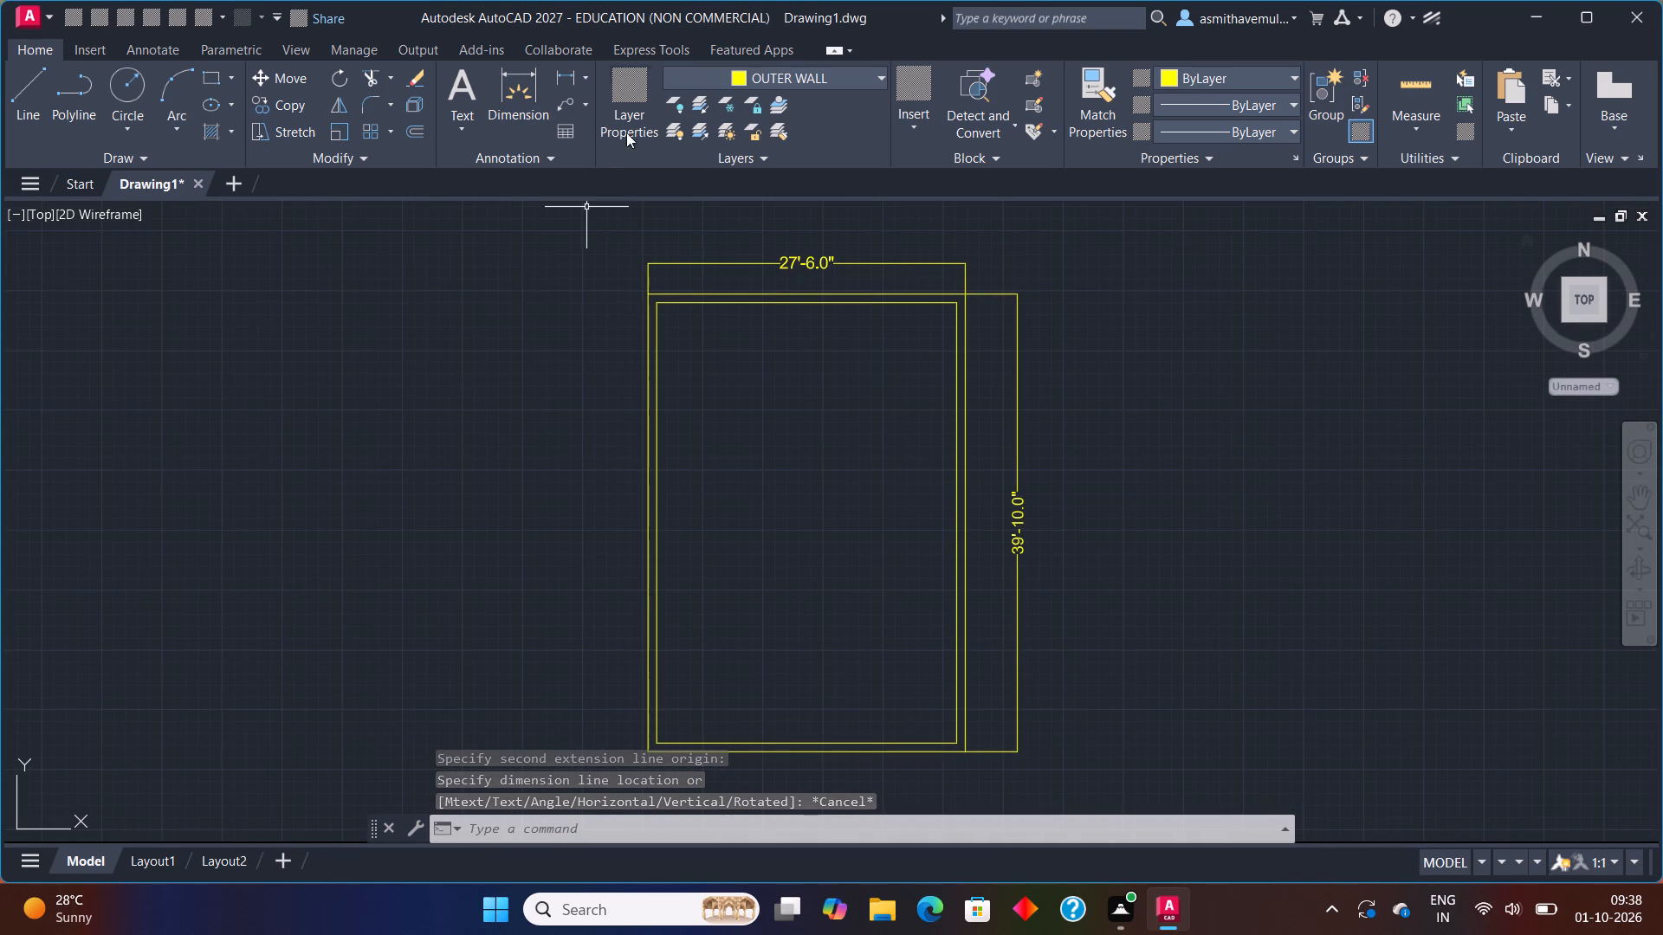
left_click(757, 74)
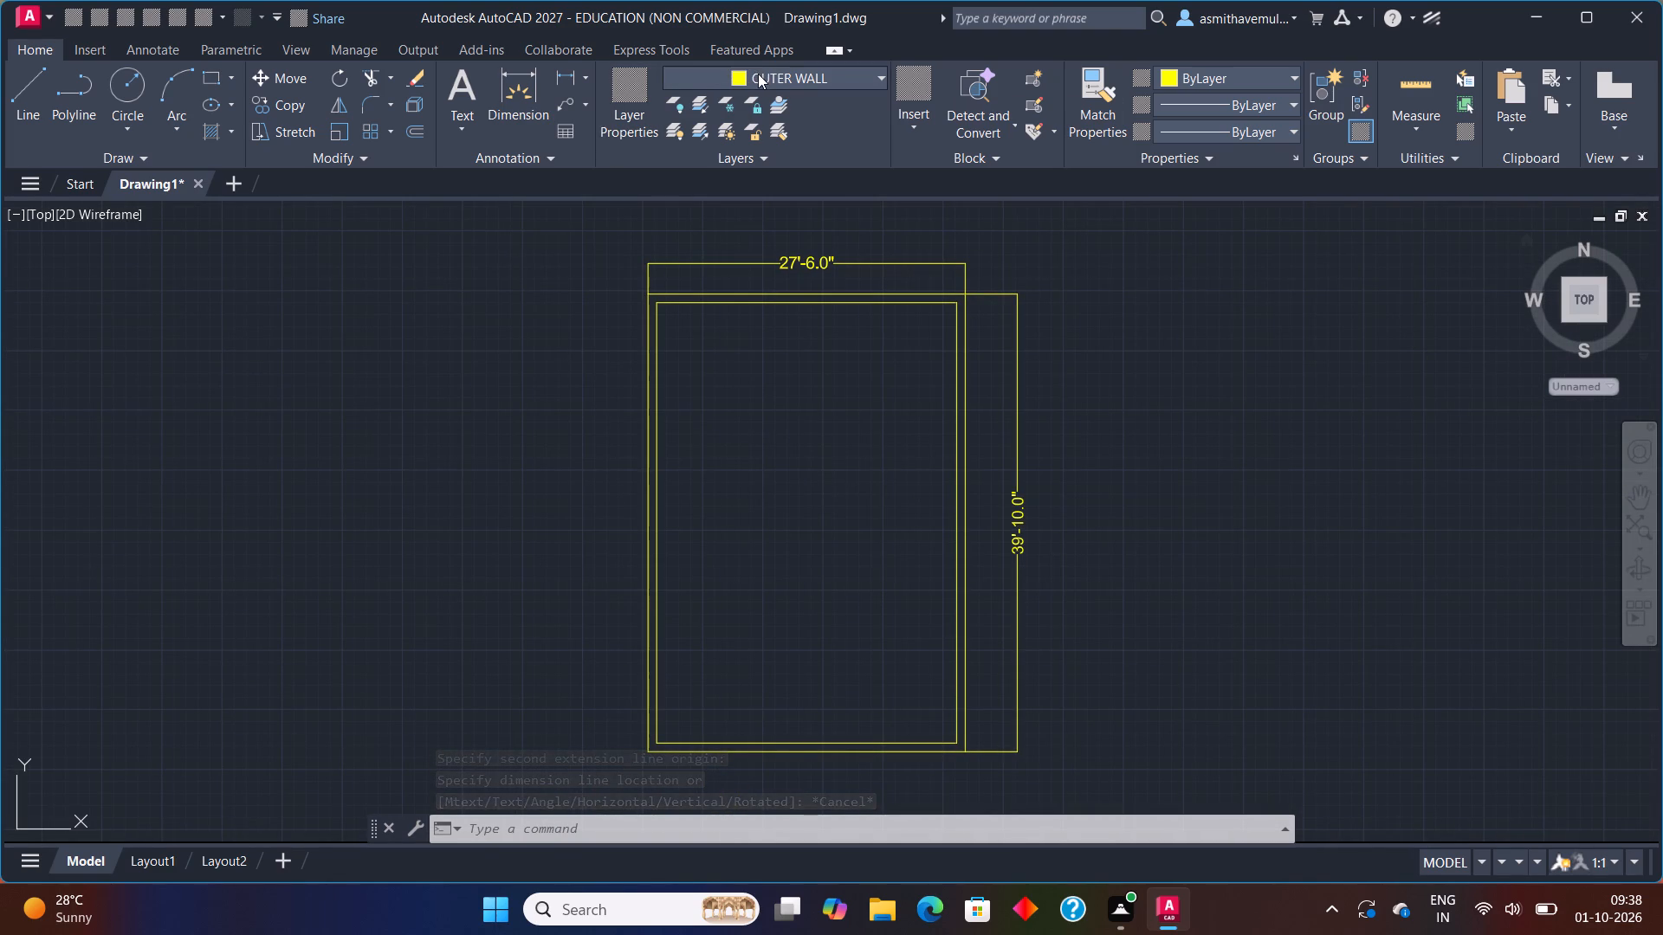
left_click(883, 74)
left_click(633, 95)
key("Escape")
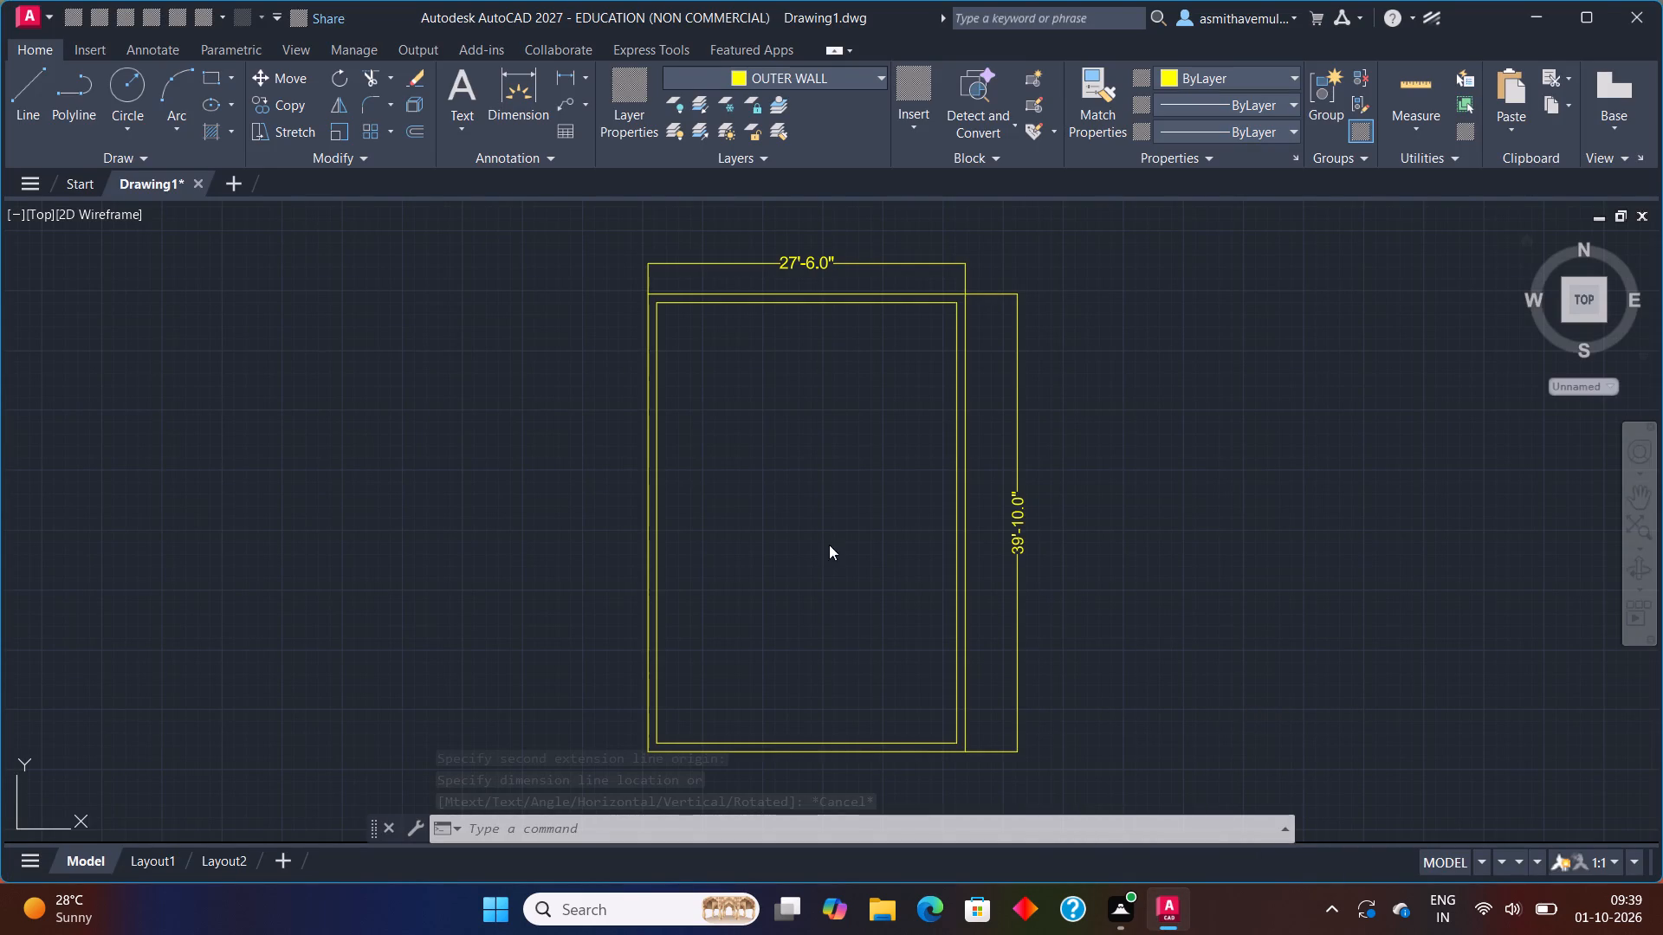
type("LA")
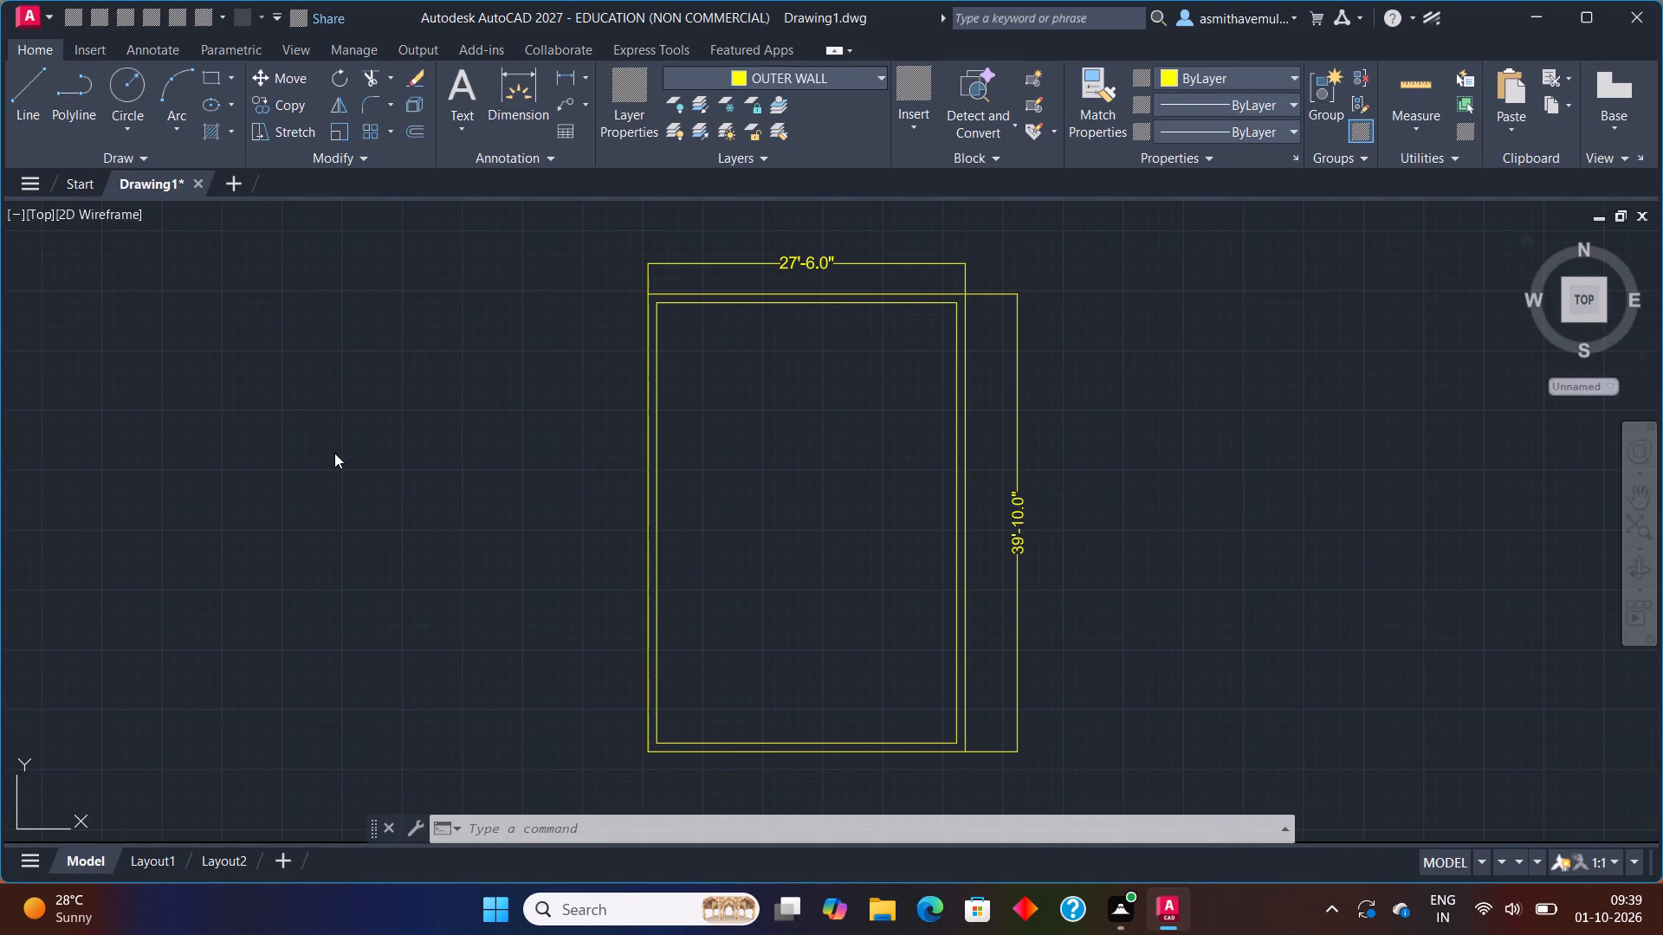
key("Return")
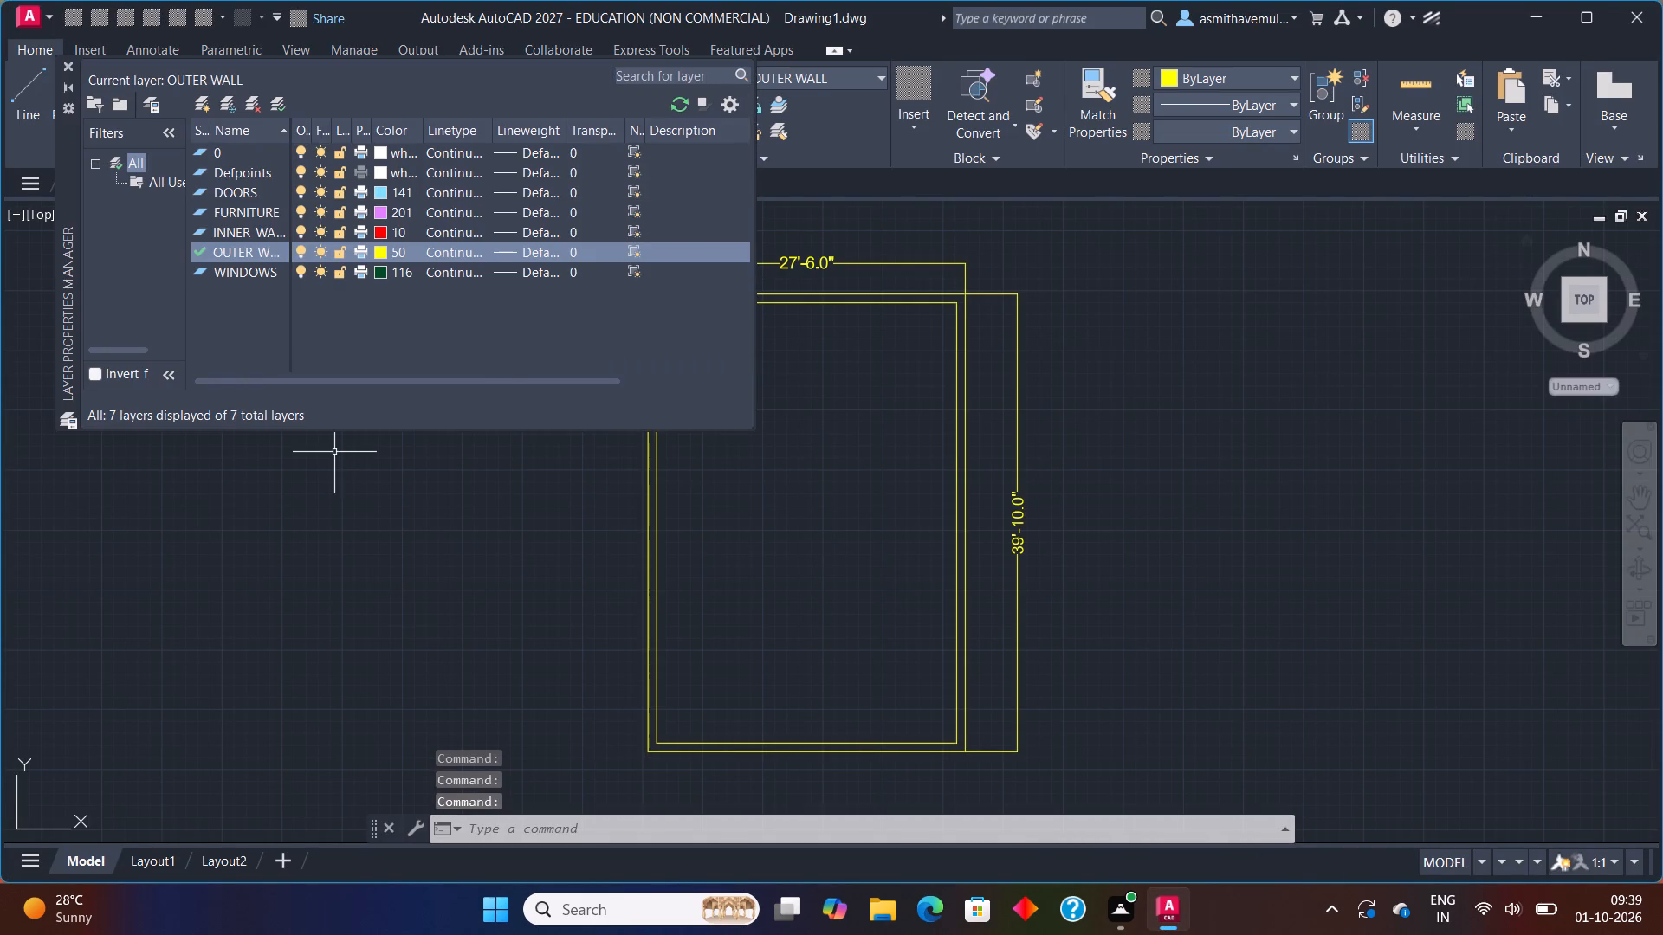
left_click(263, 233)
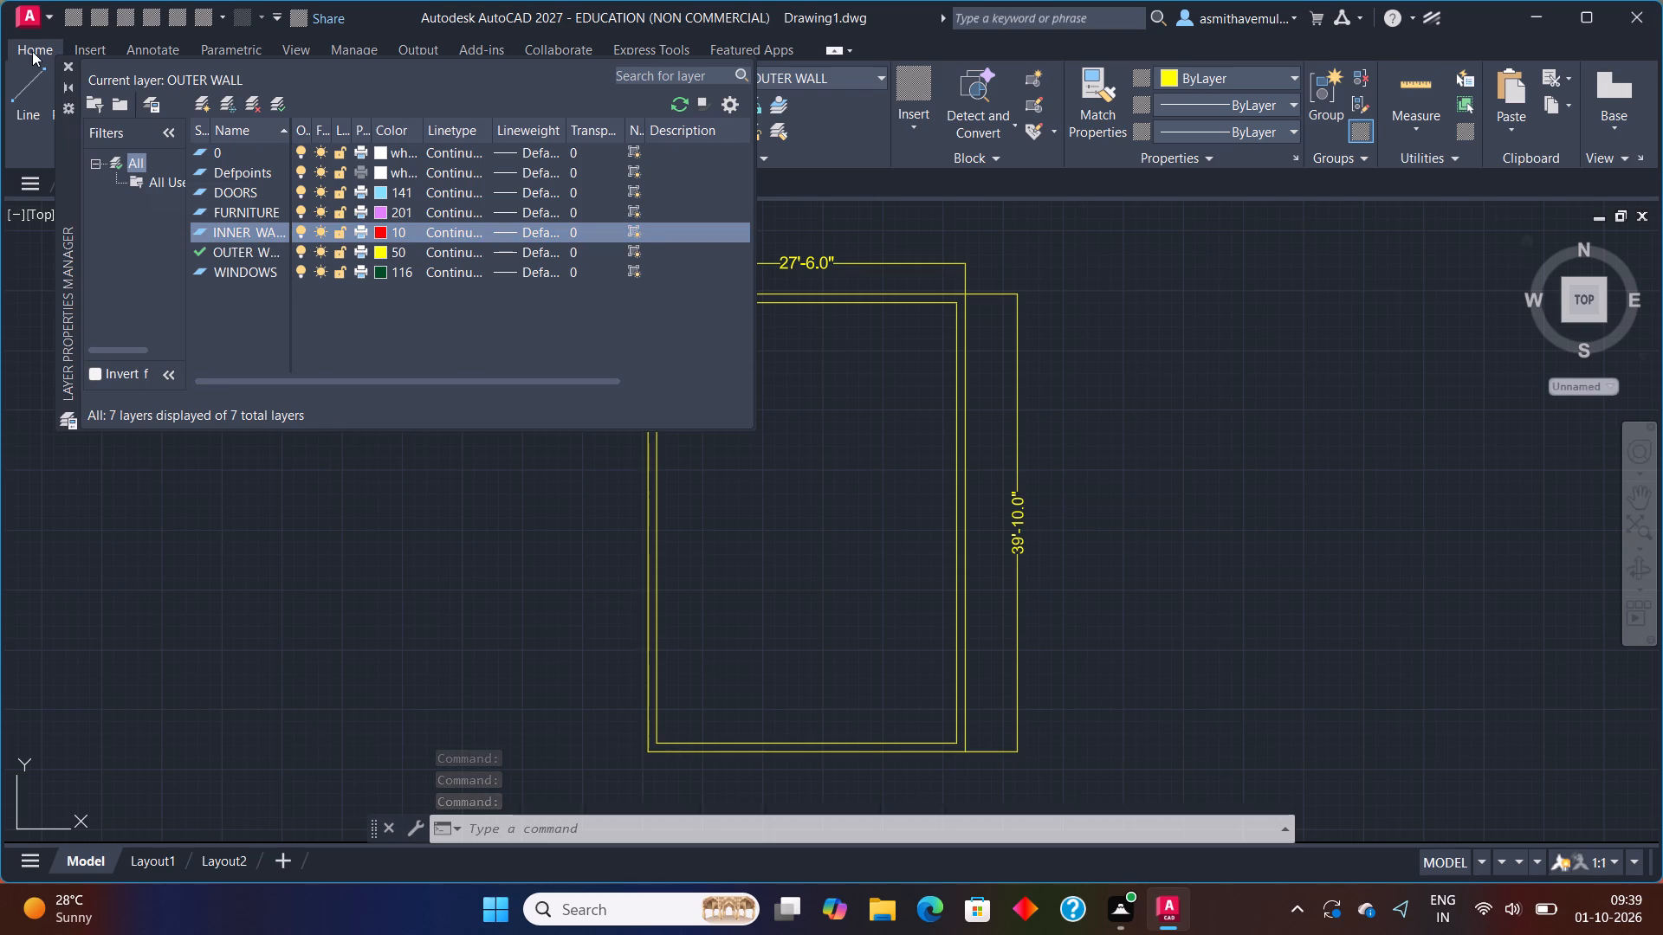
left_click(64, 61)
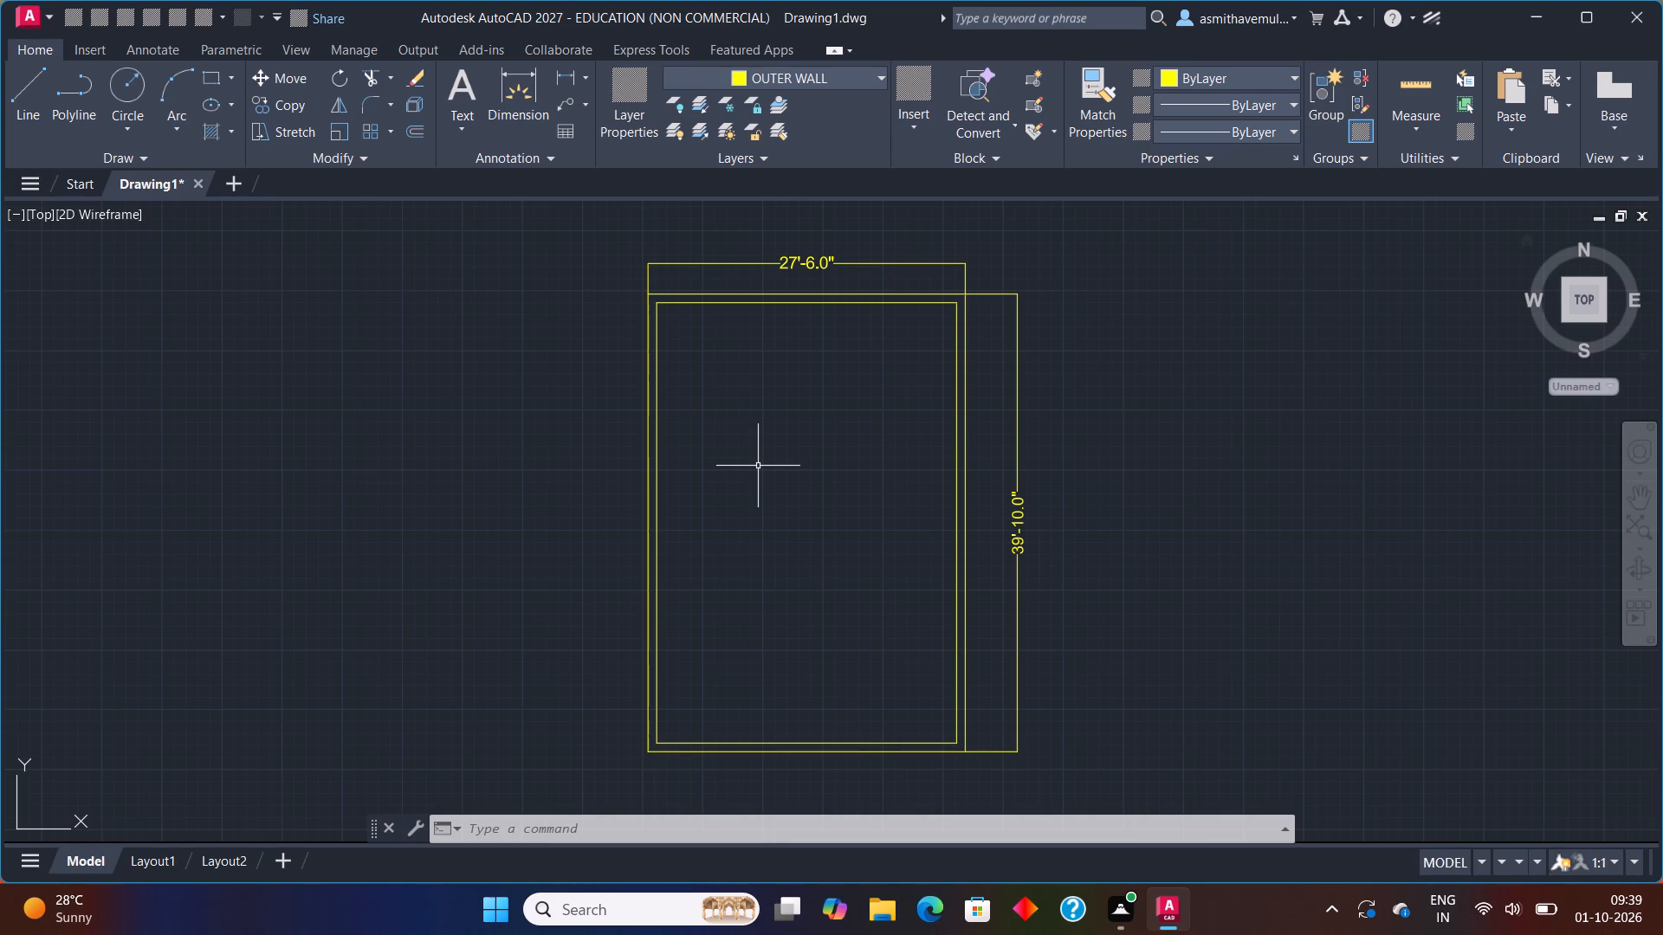
Explode the inner wall rectangle into separate lines.
left_click(764, 302)
key("x")
key("Return")
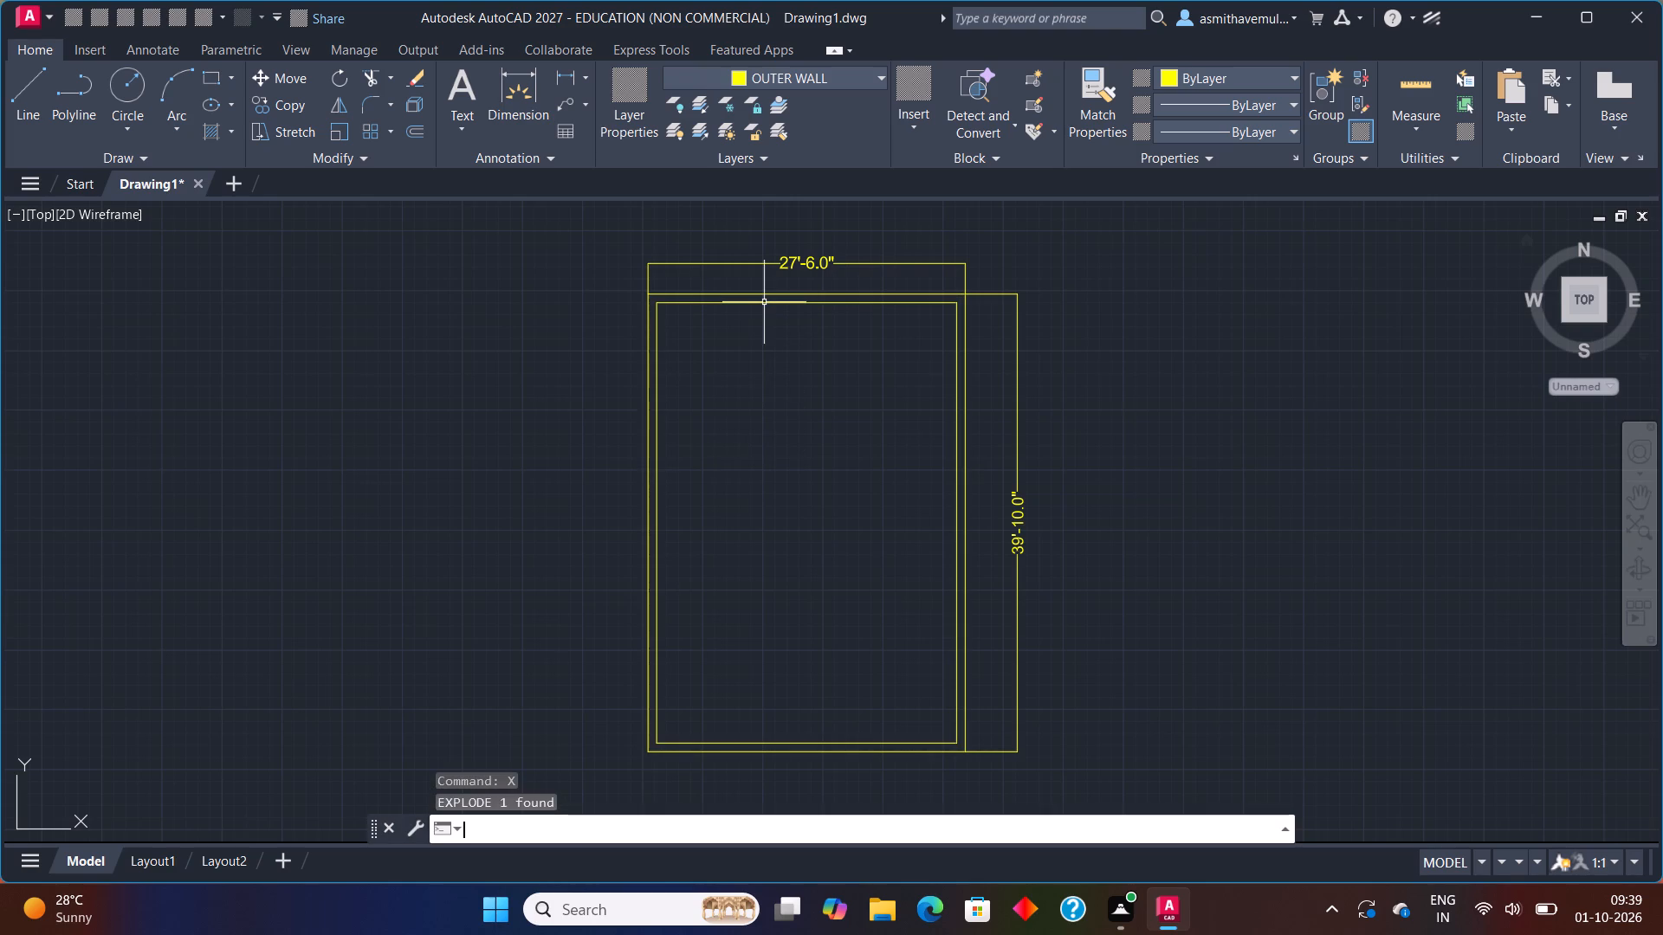
Set the Offset command's layer option to Current so that offset copies go on the current layer.
key("o")
key("Return")
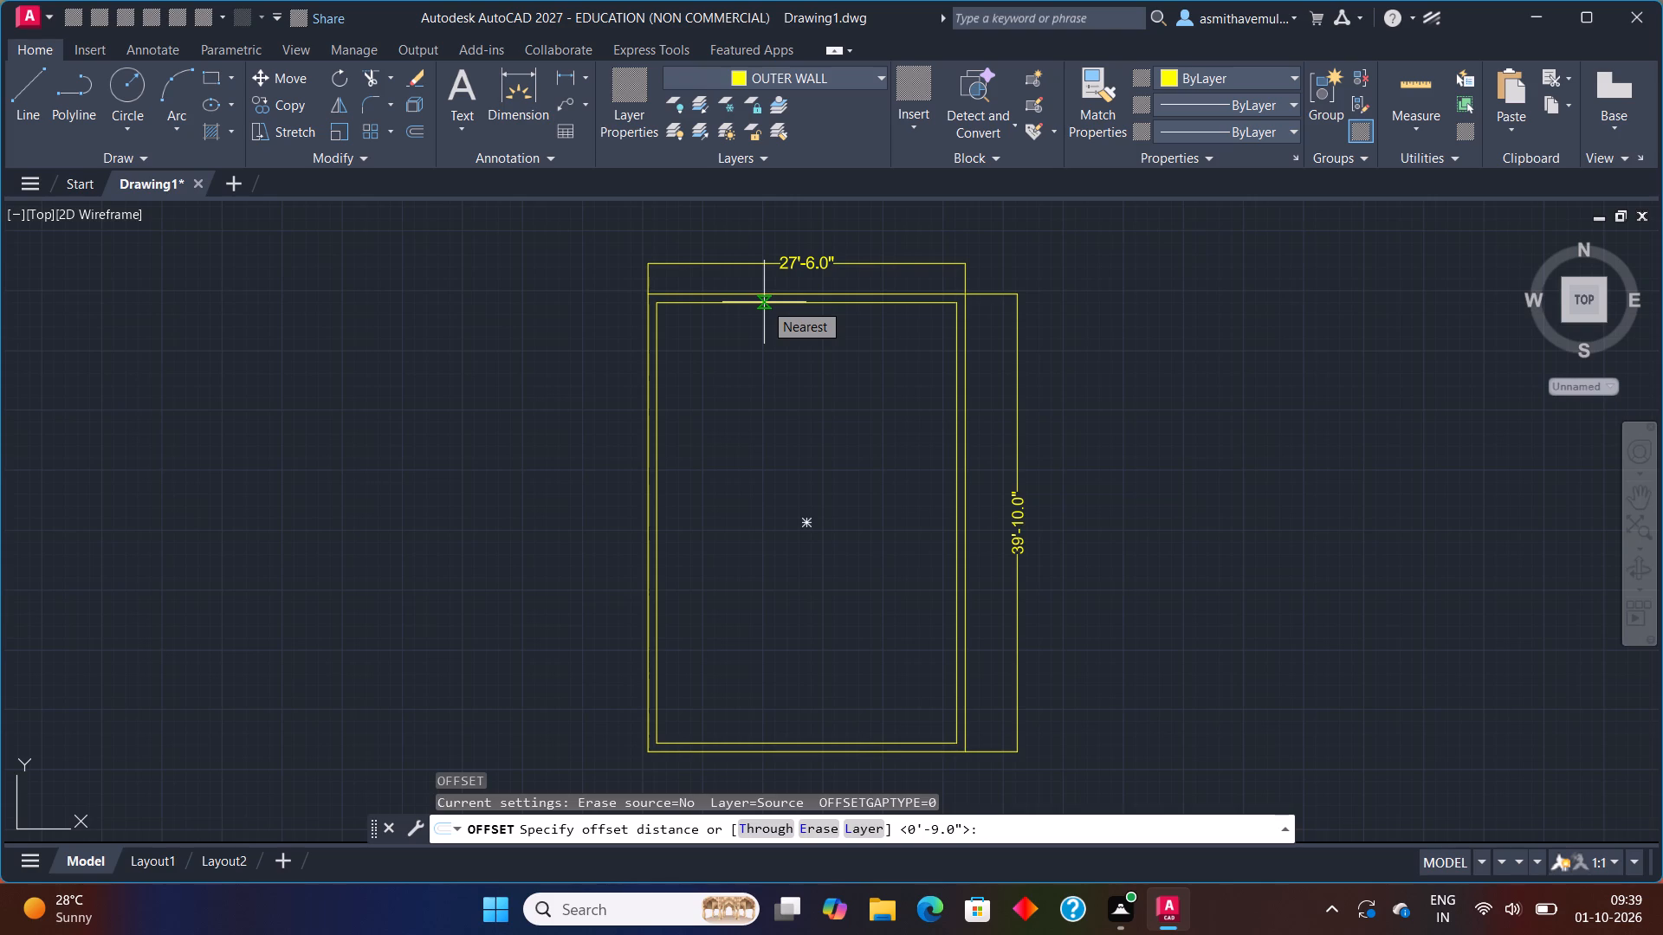
type("12")
left_click(863, 830)
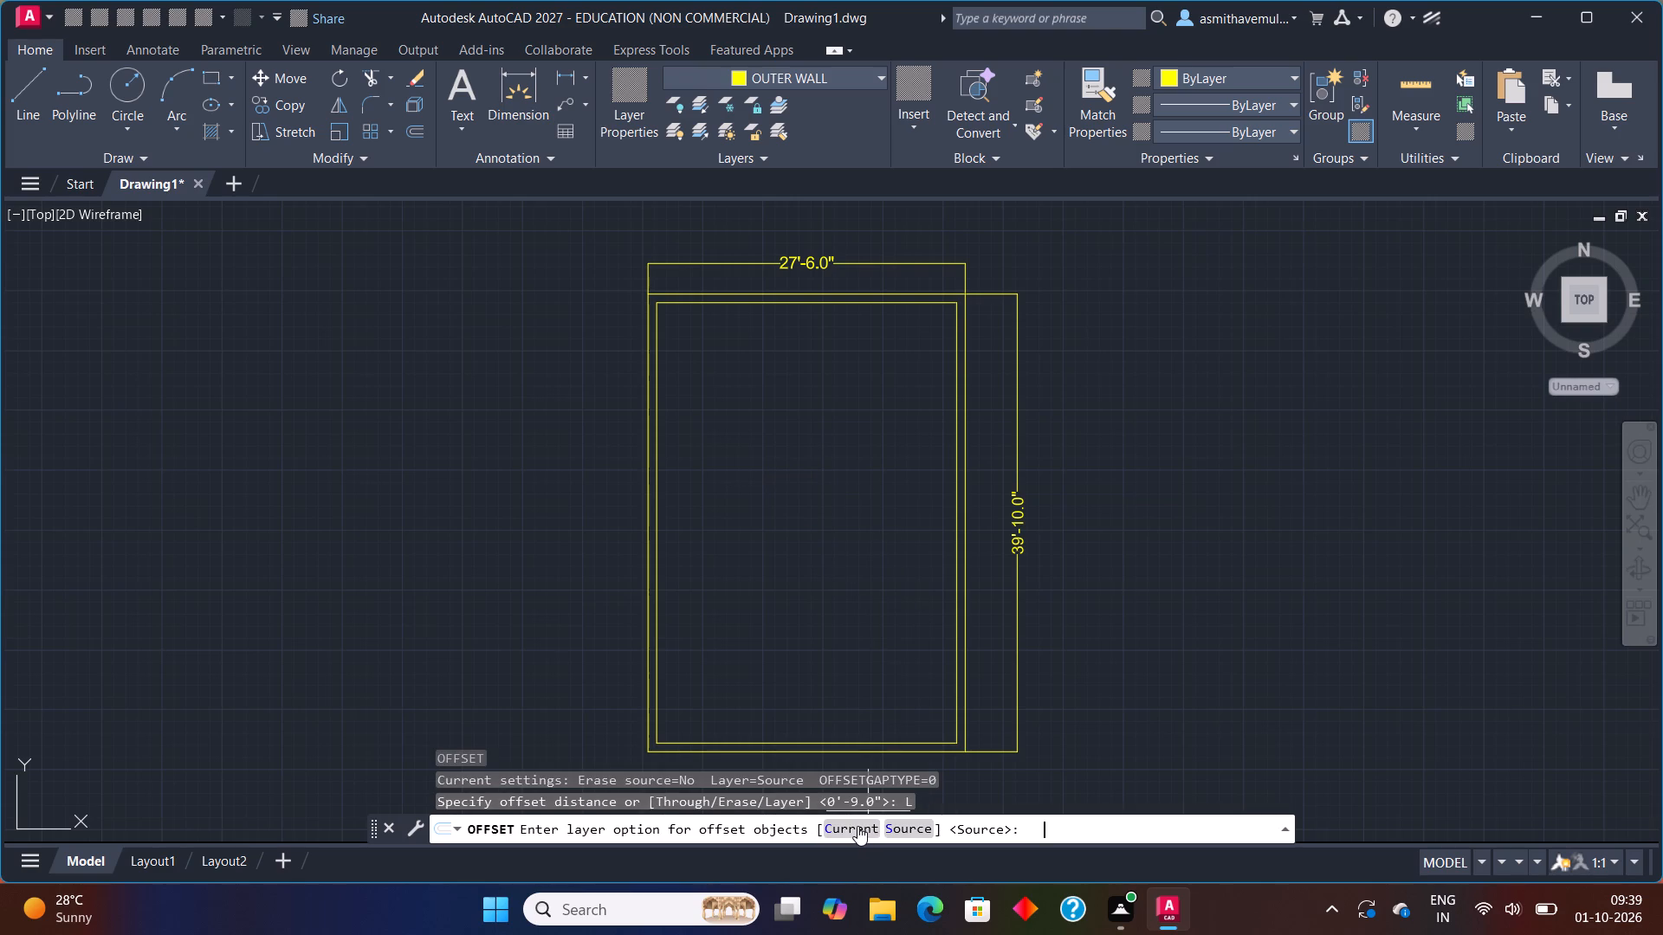
left_click(855, 829)
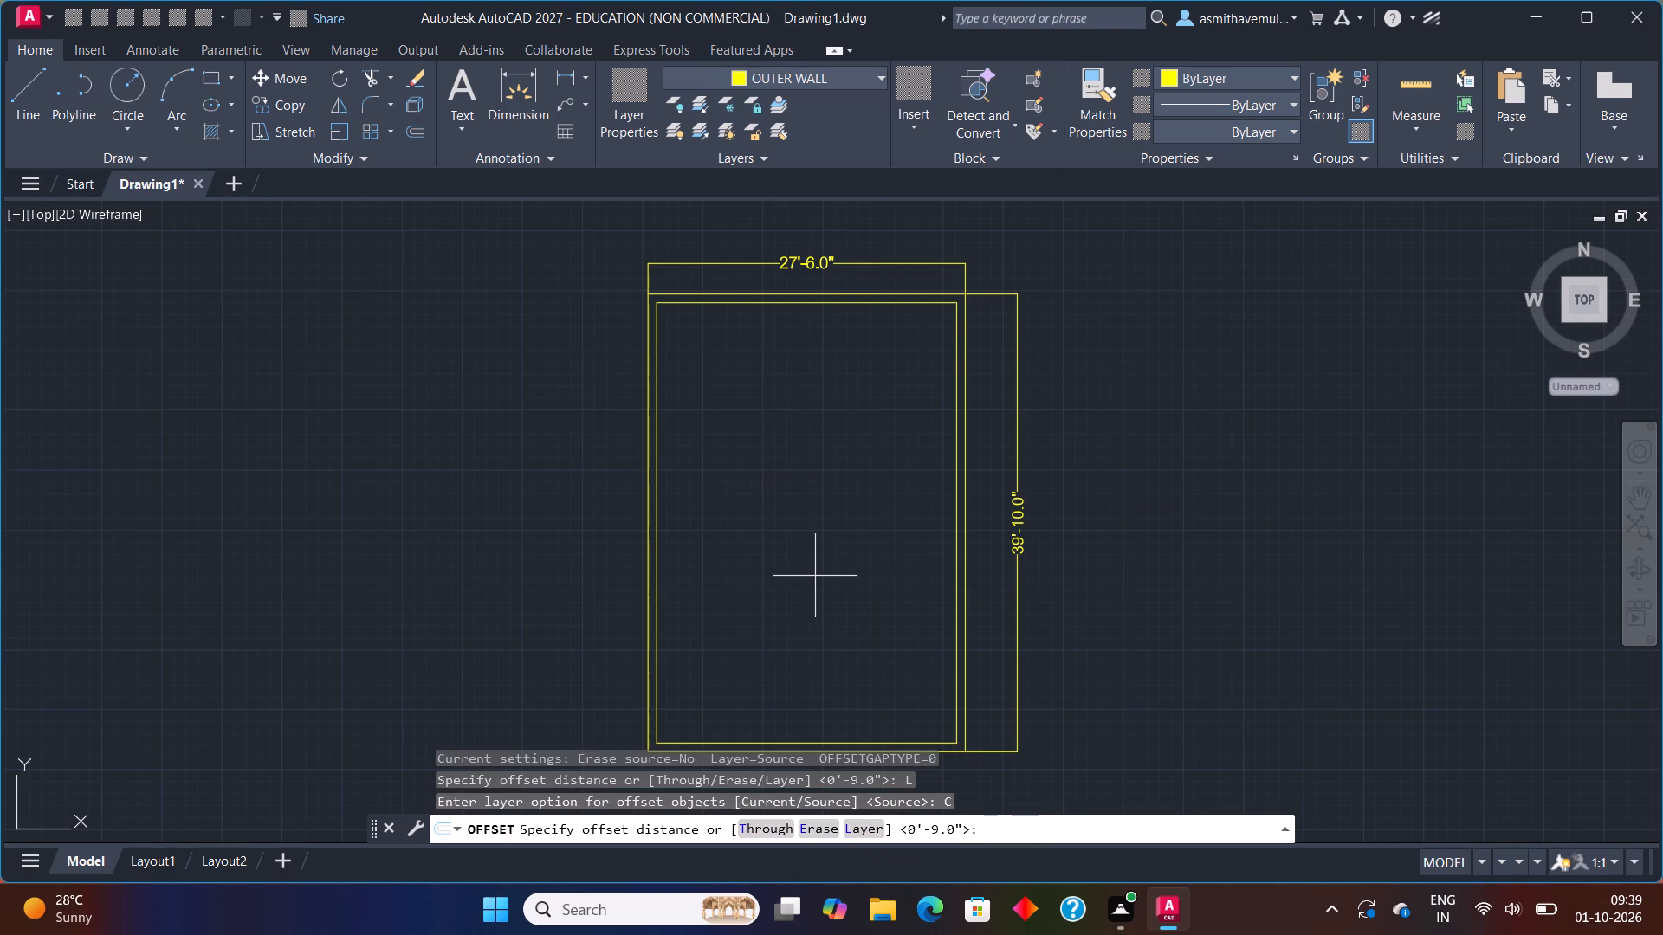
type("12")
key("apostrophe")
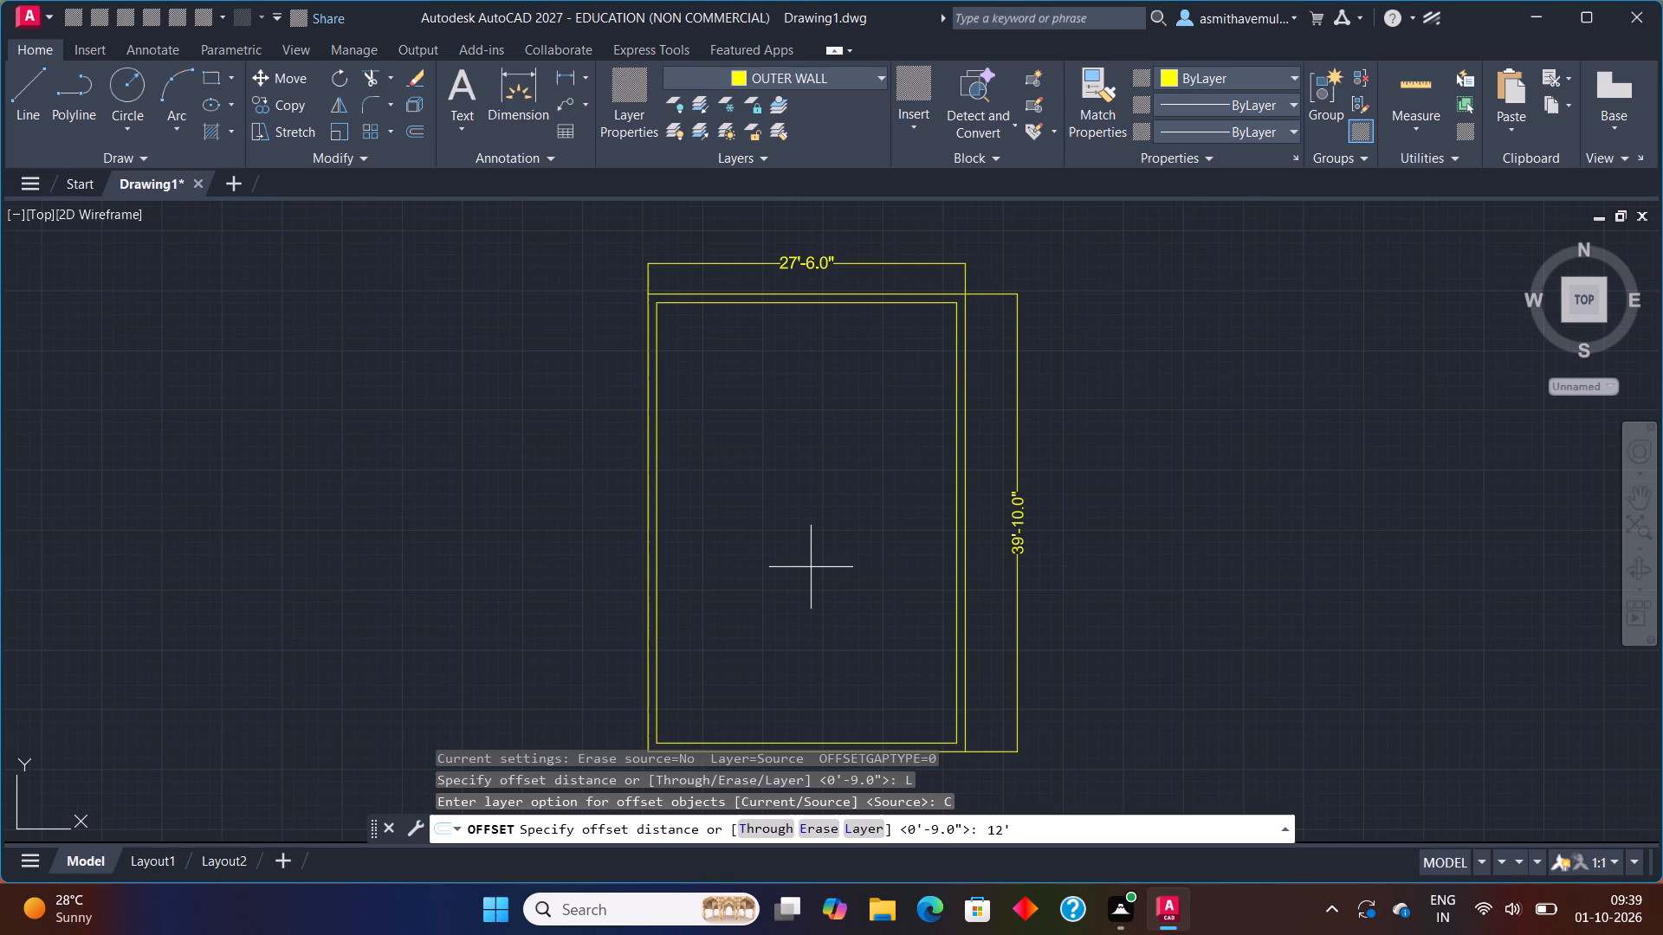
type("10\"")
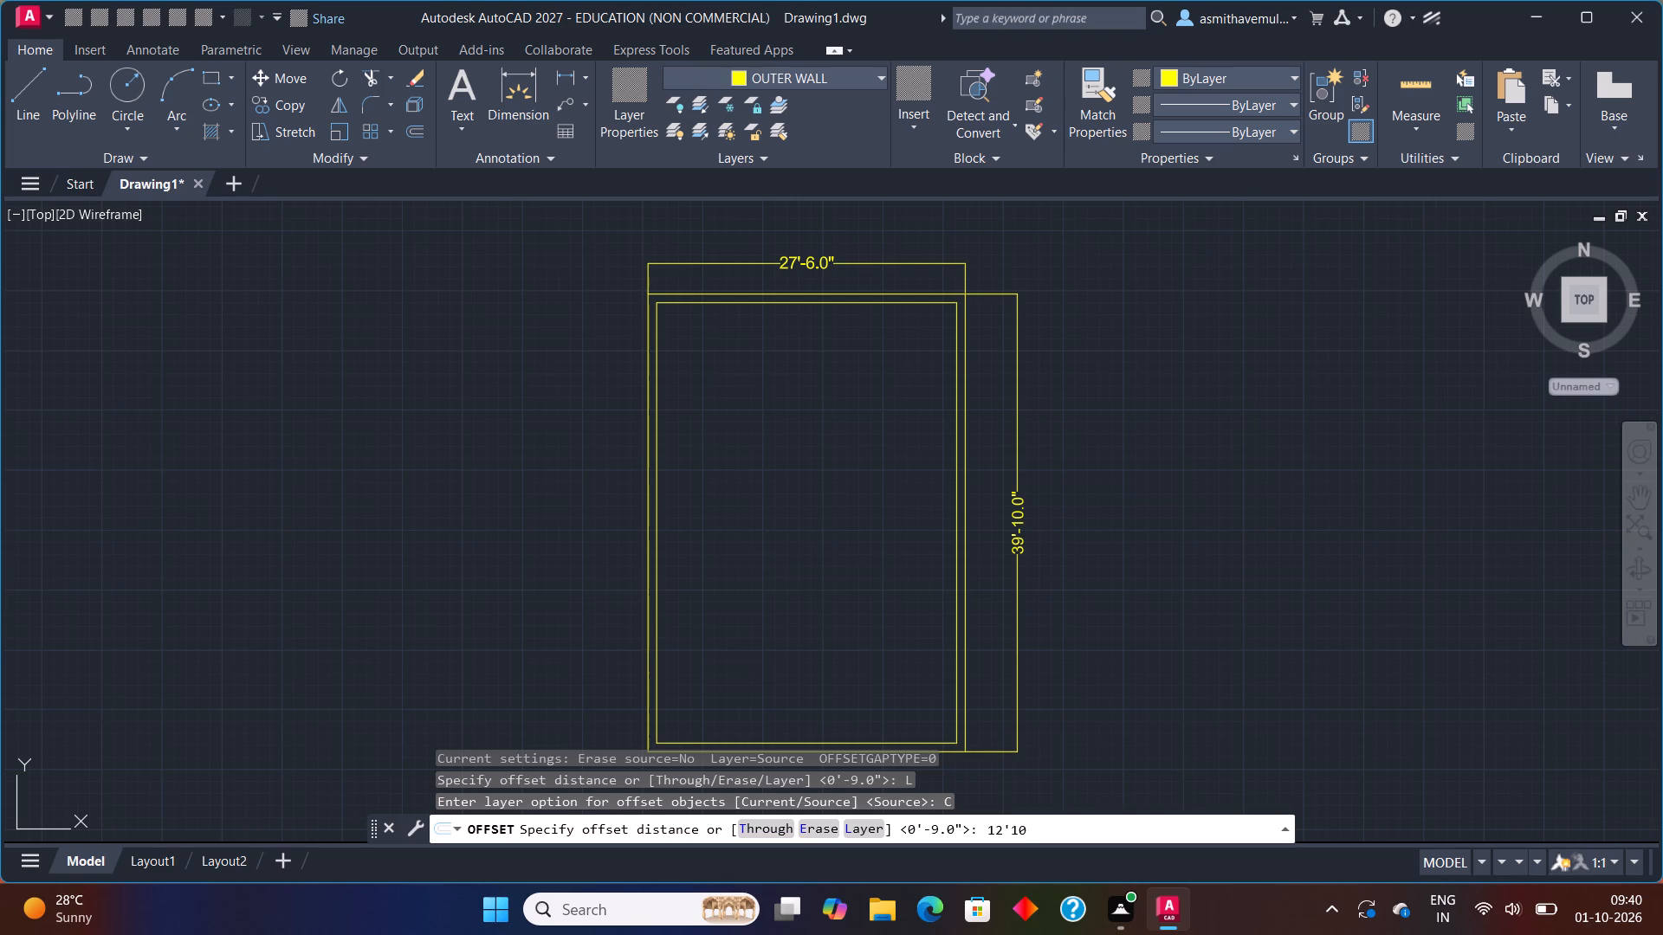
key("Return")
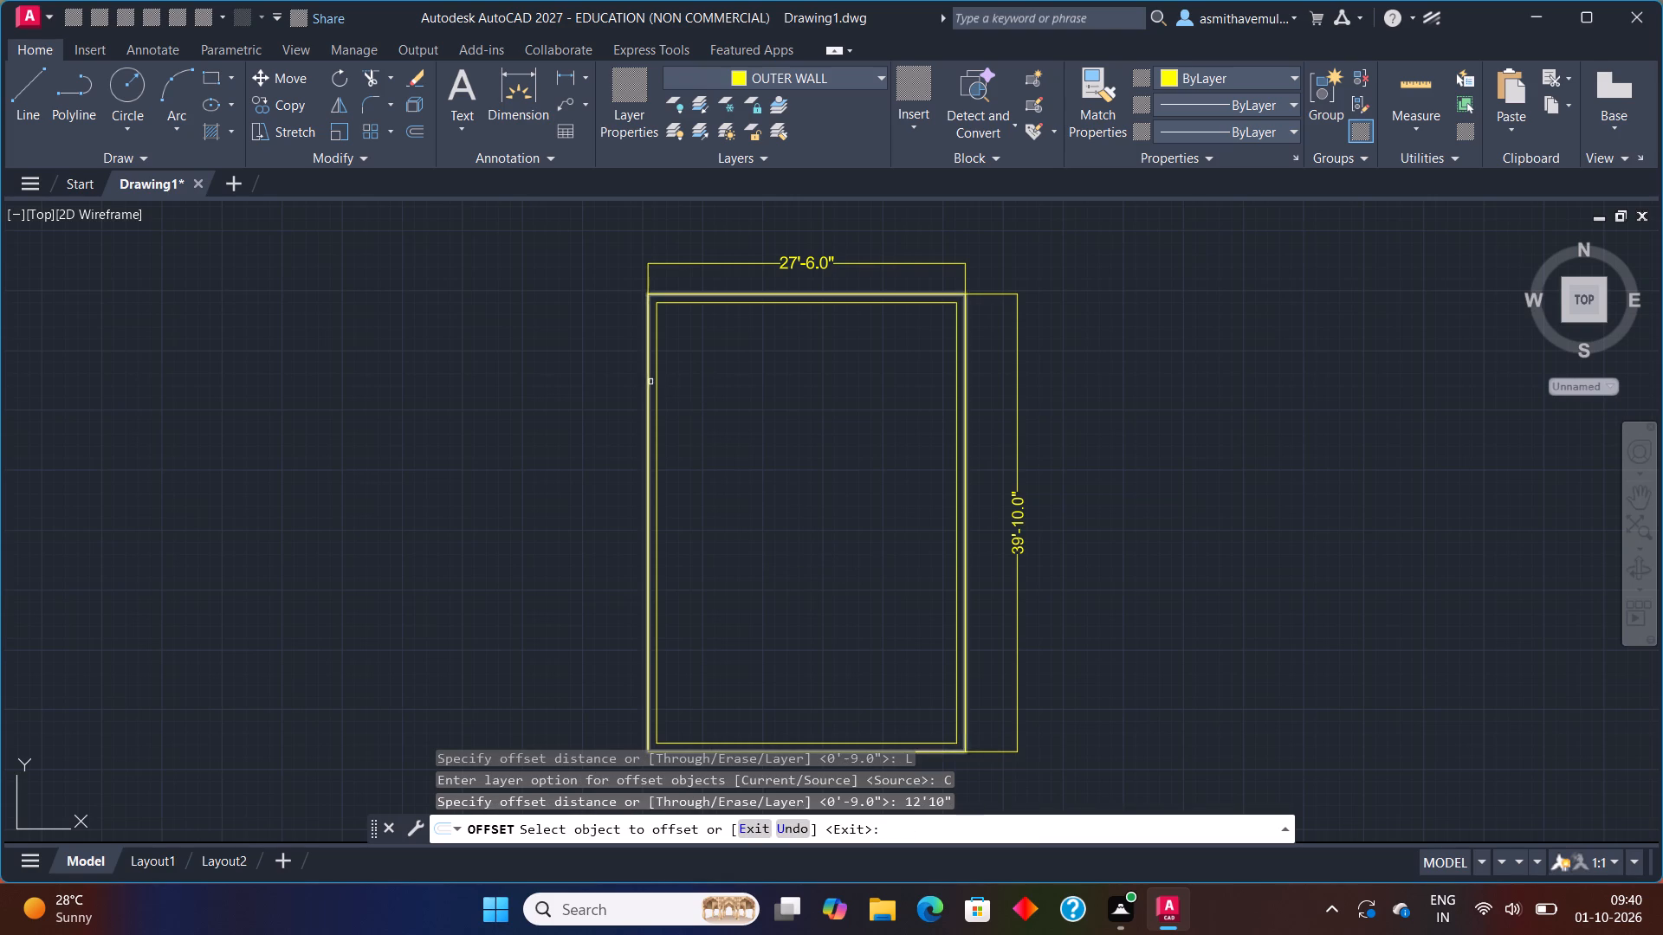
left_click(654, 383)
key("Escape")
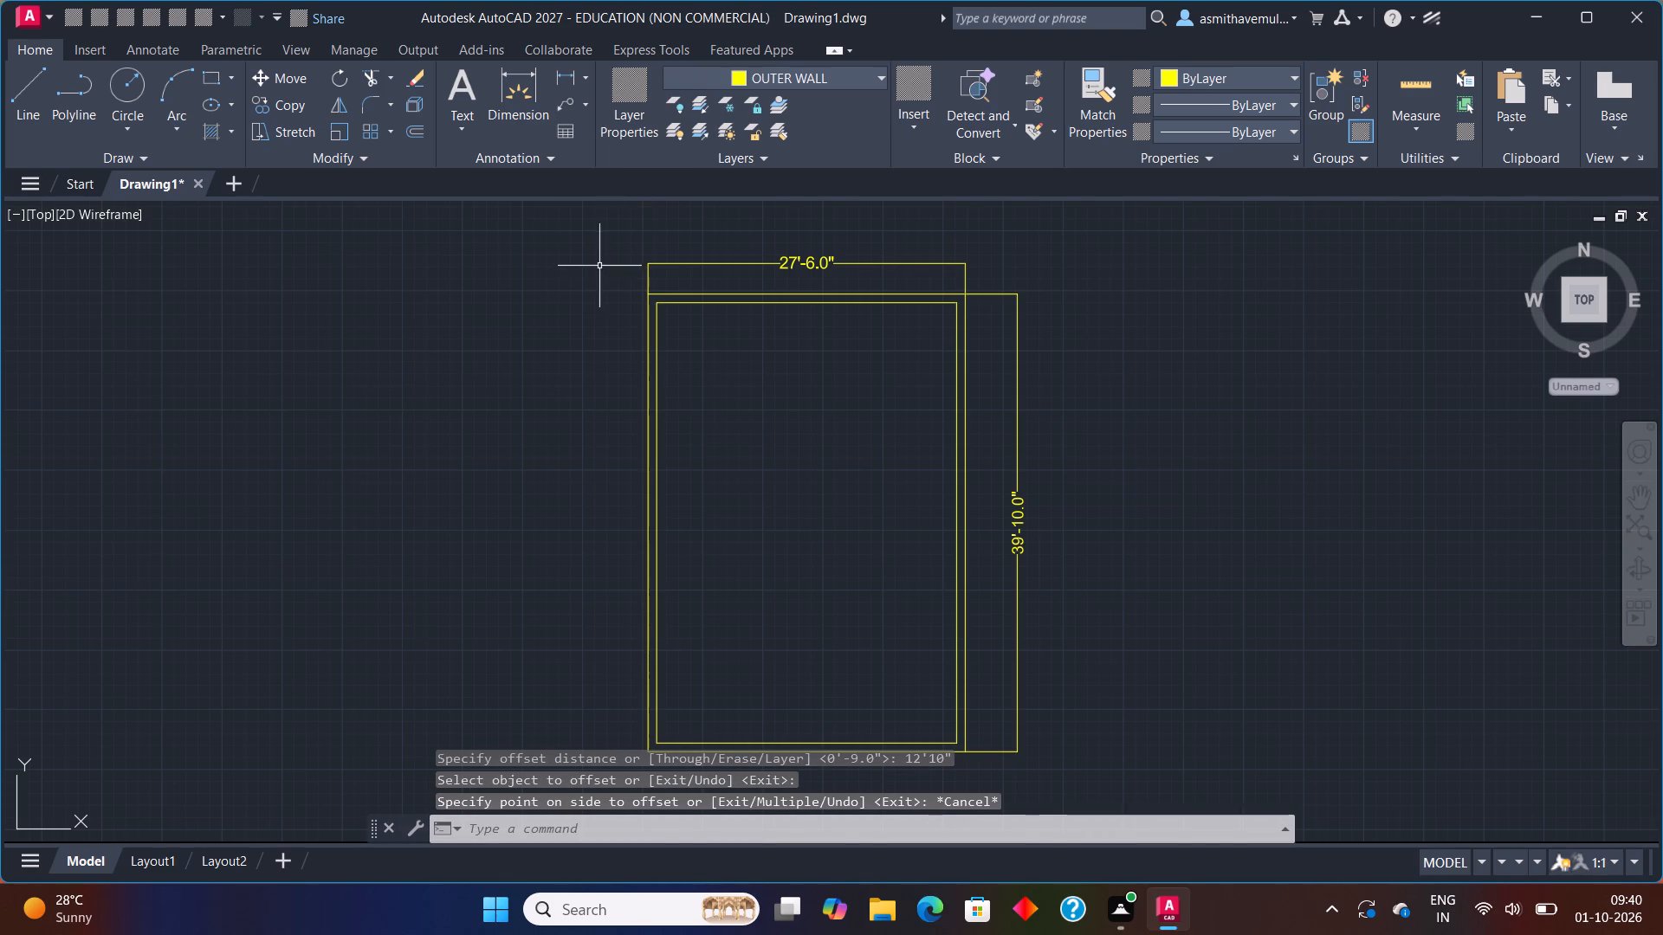
Make INNER WALL the current layer and close the layer properties manager.
type("LA")
key("Return")
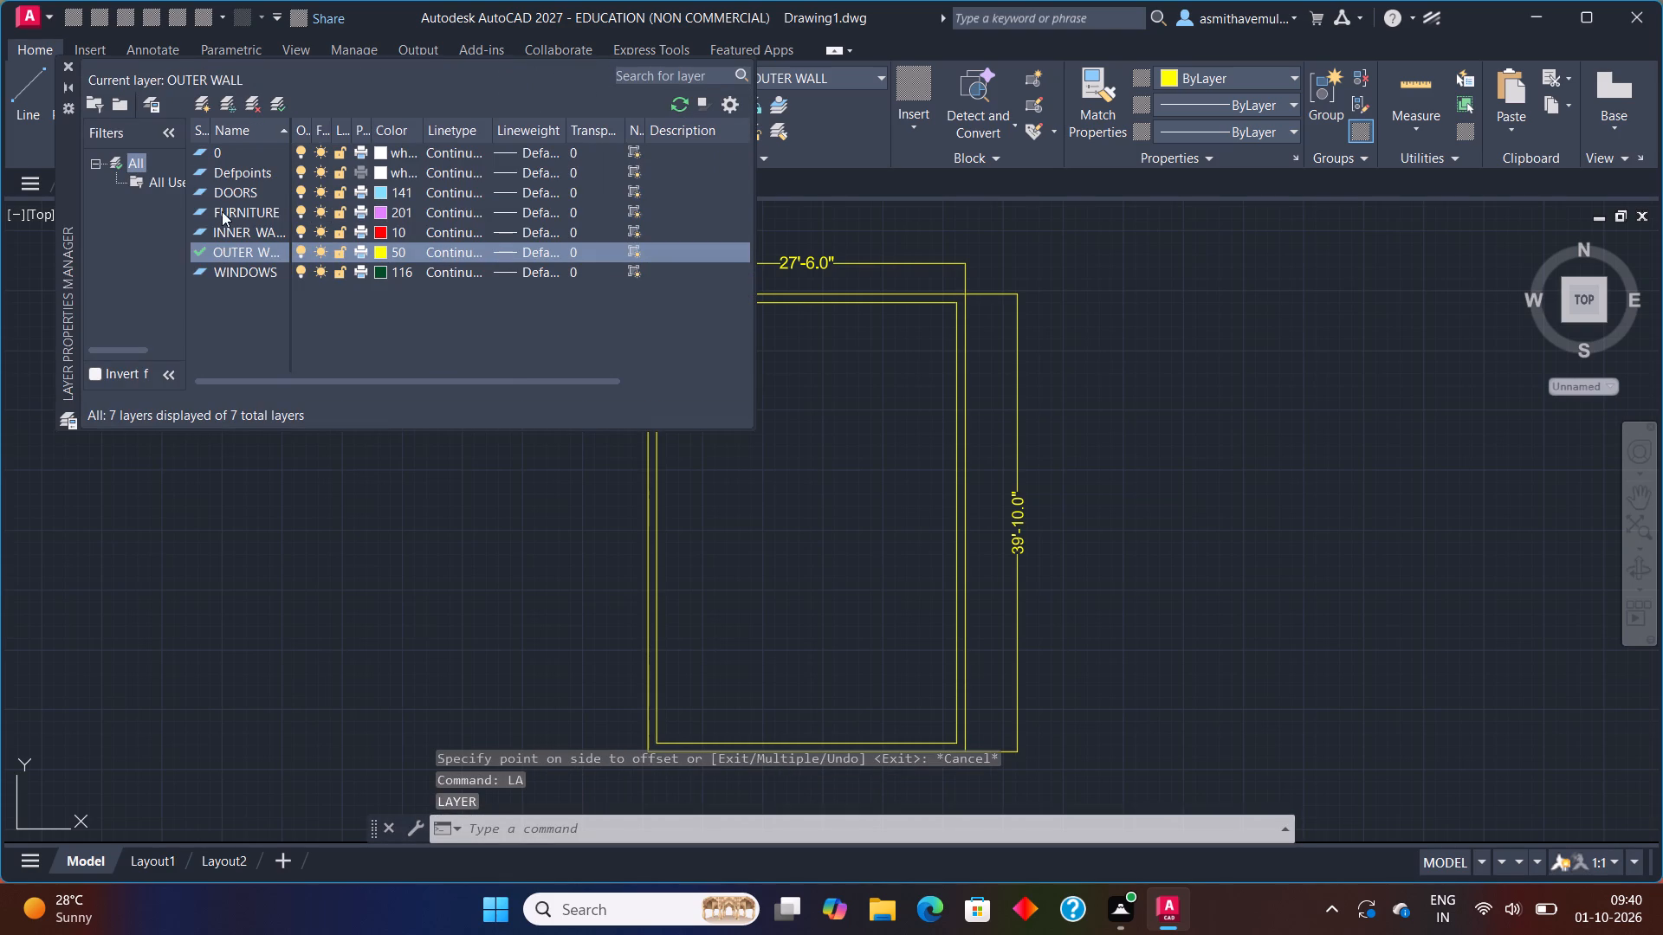
left_click(273, 105)
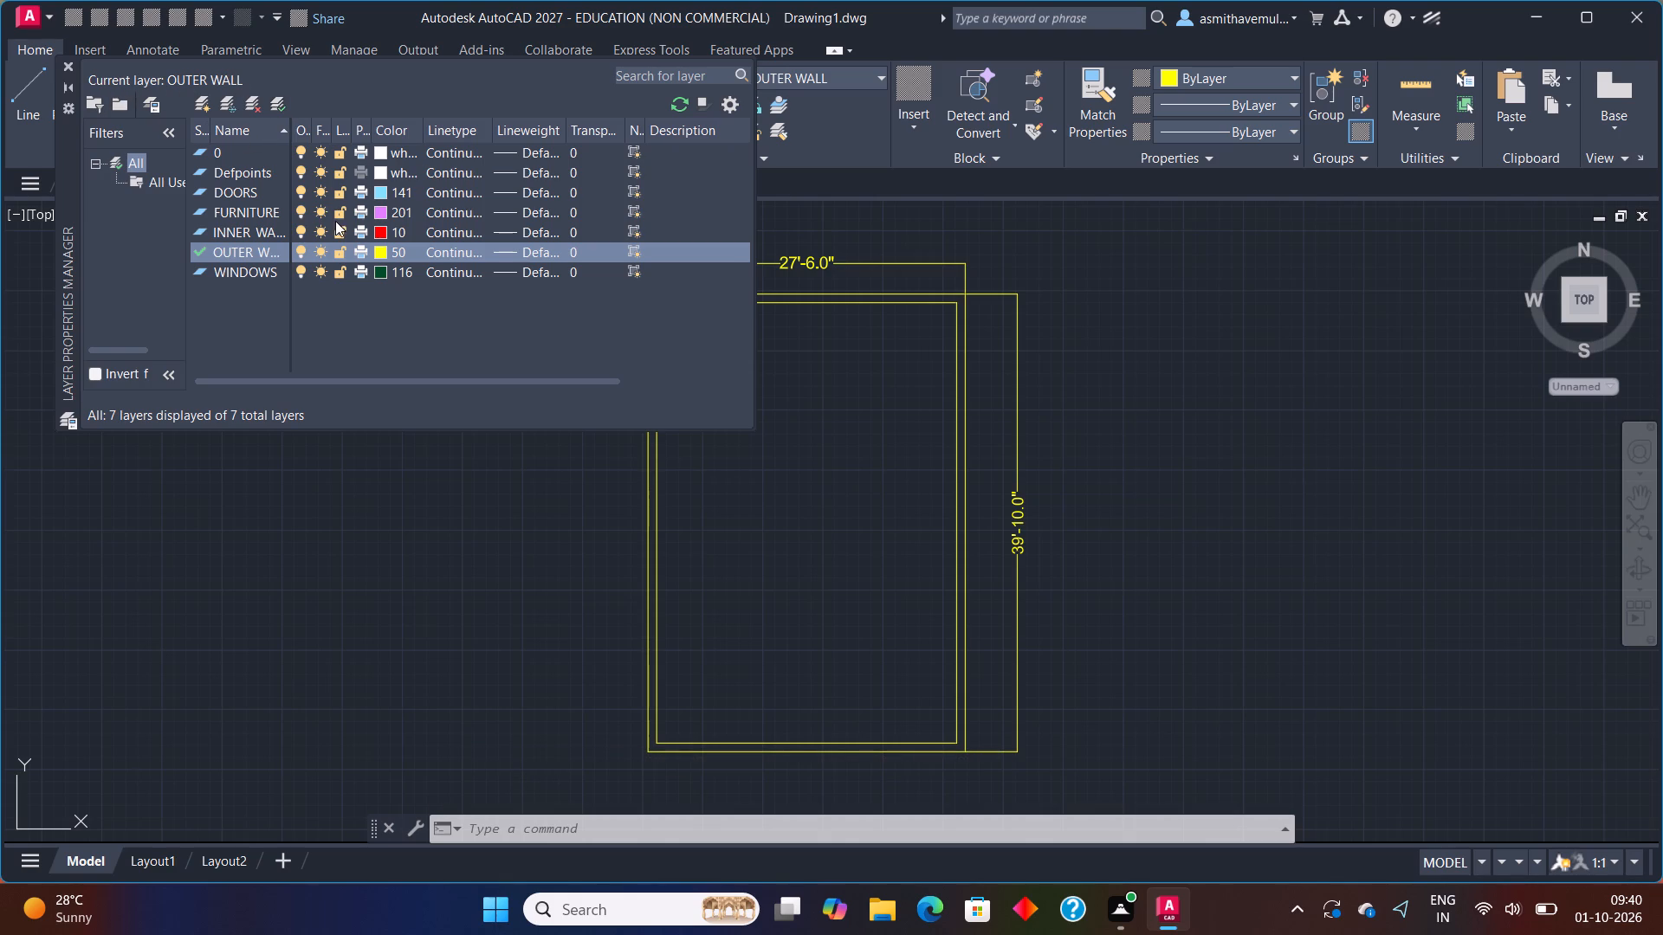
left_click(269, 227)
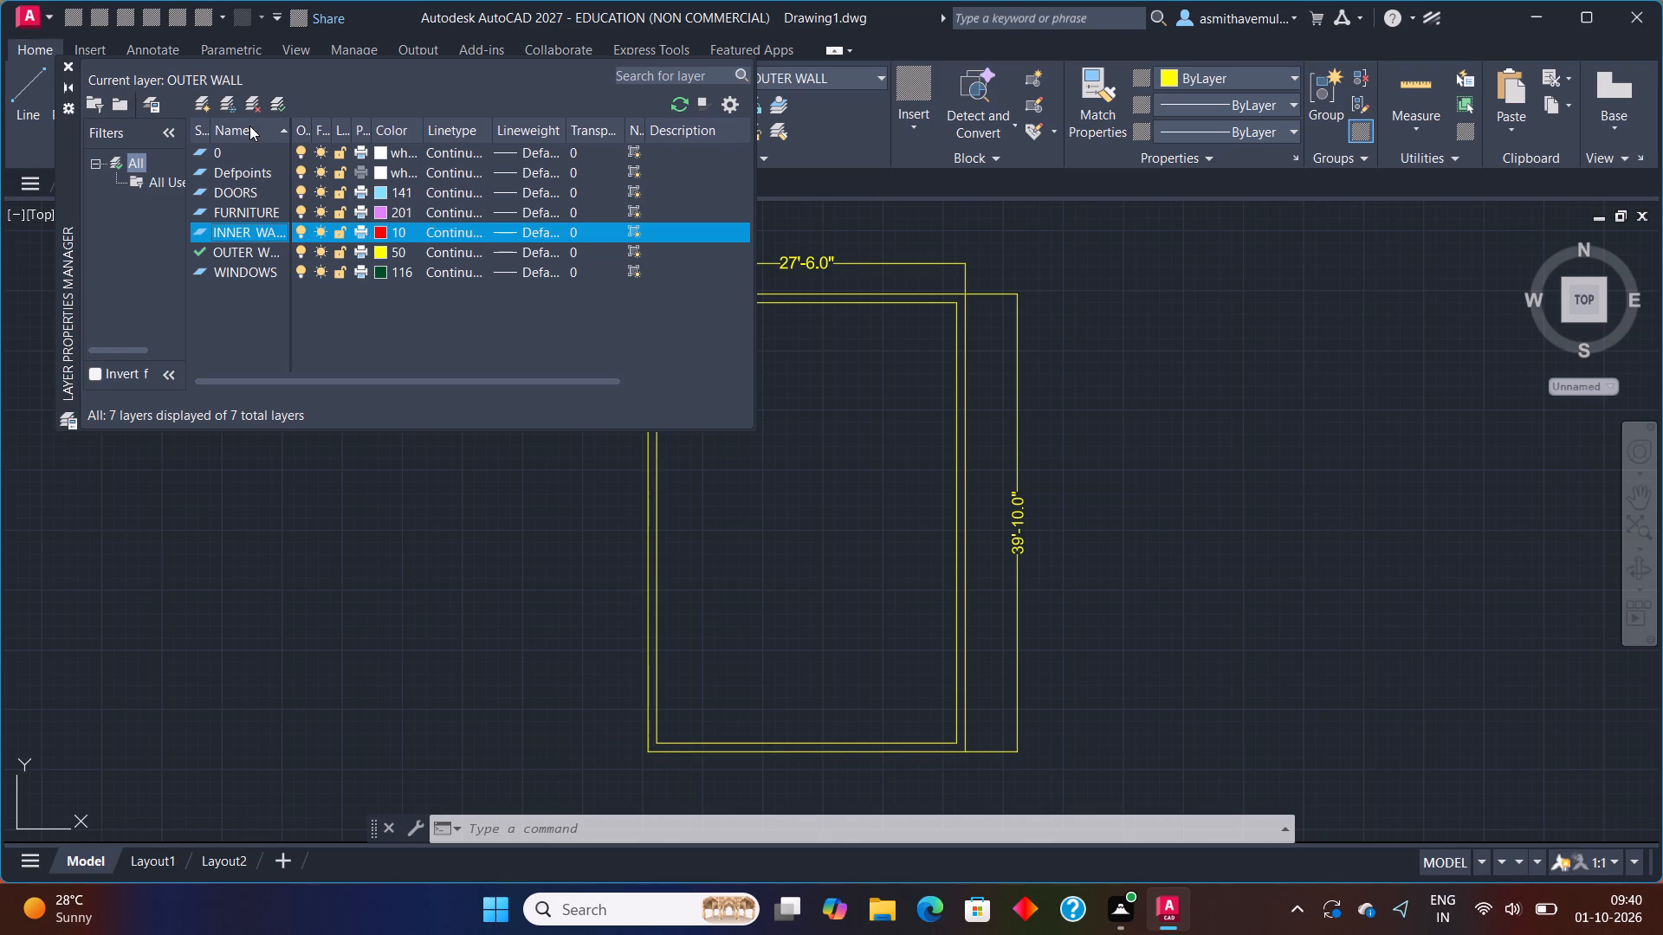
left_click(278, 105)
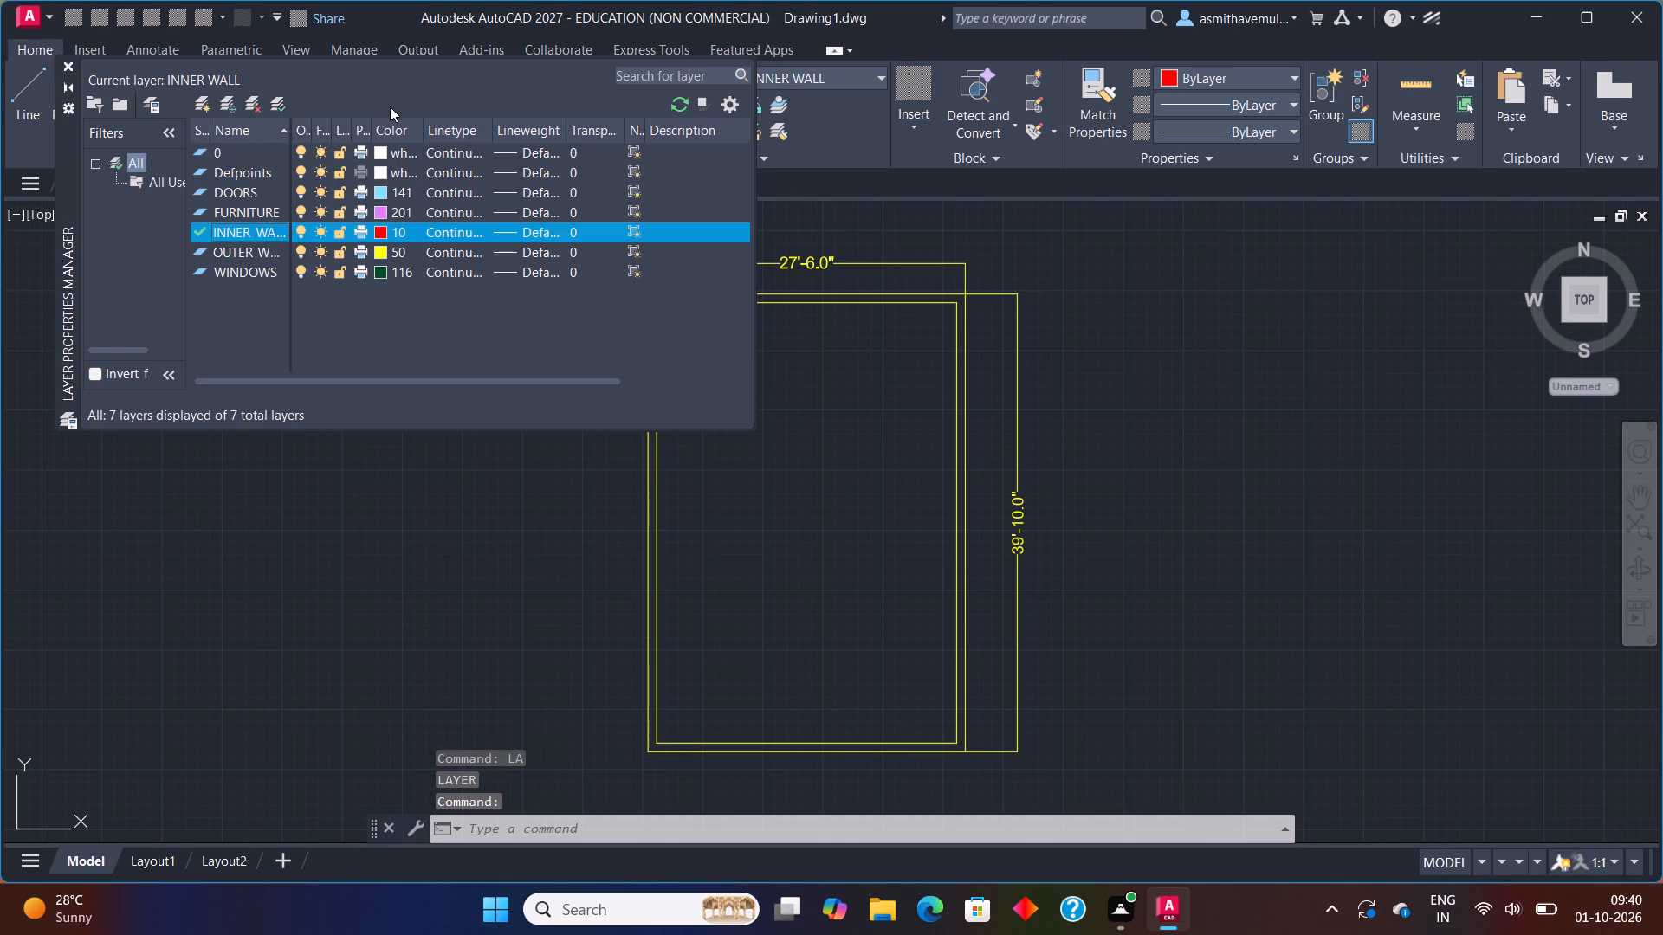
left_click(277, 106)
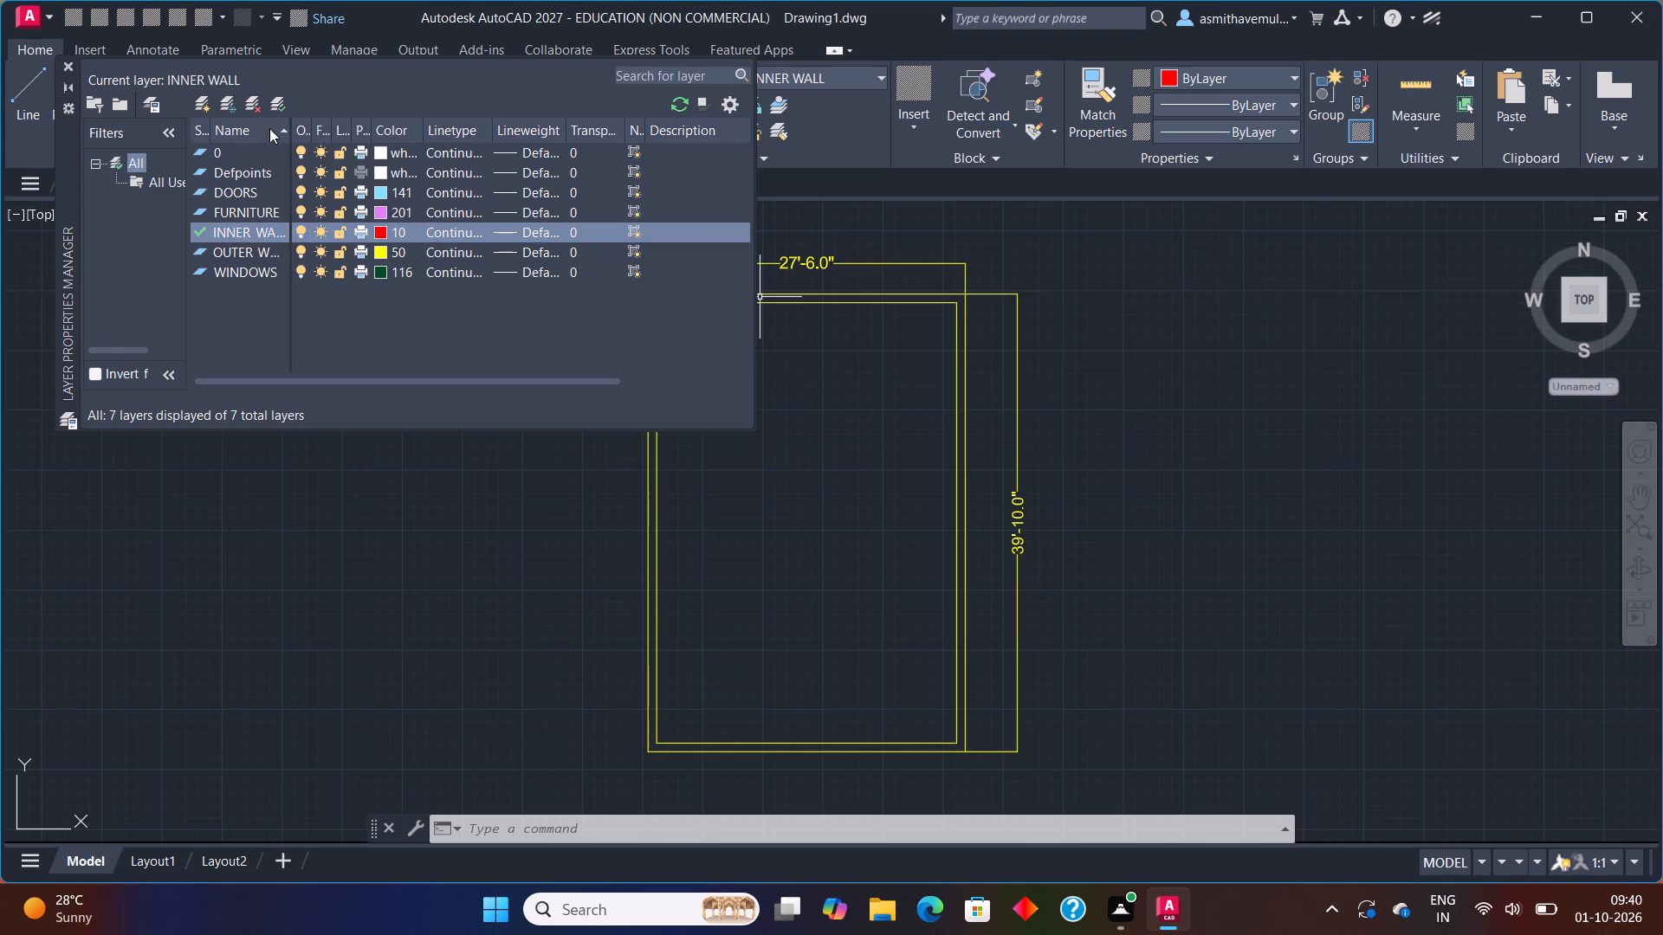
left_click(63, 61)
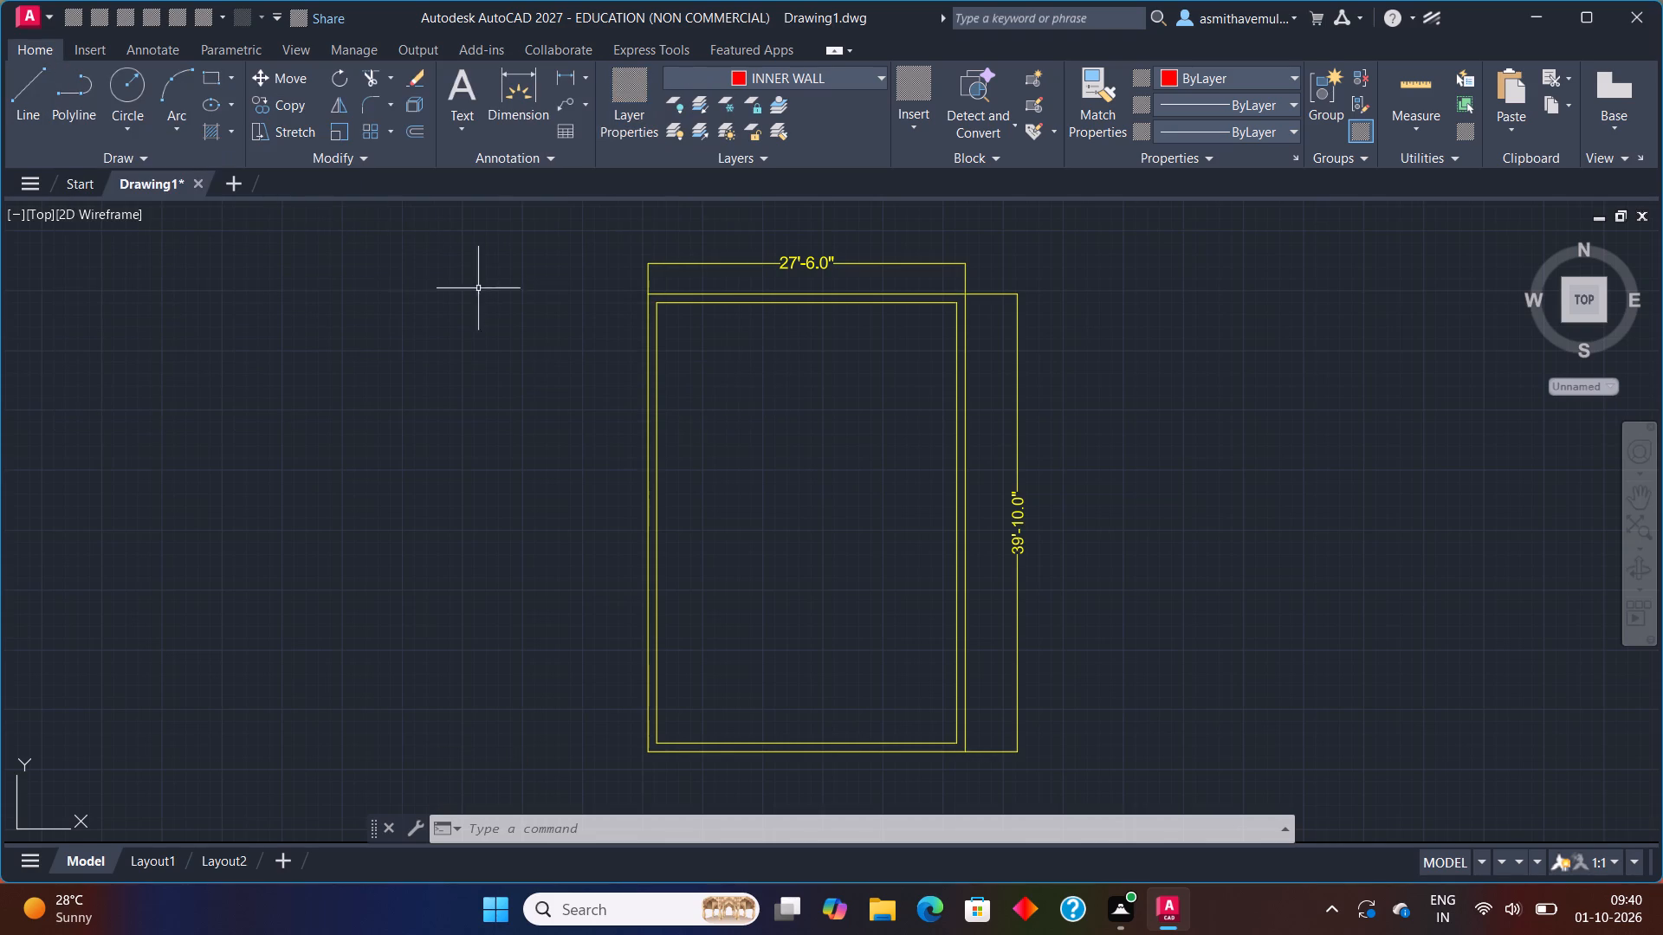
Offset the left wall's inner line 12'10" into the room for the first face of a vertical inner wall.
key("o")
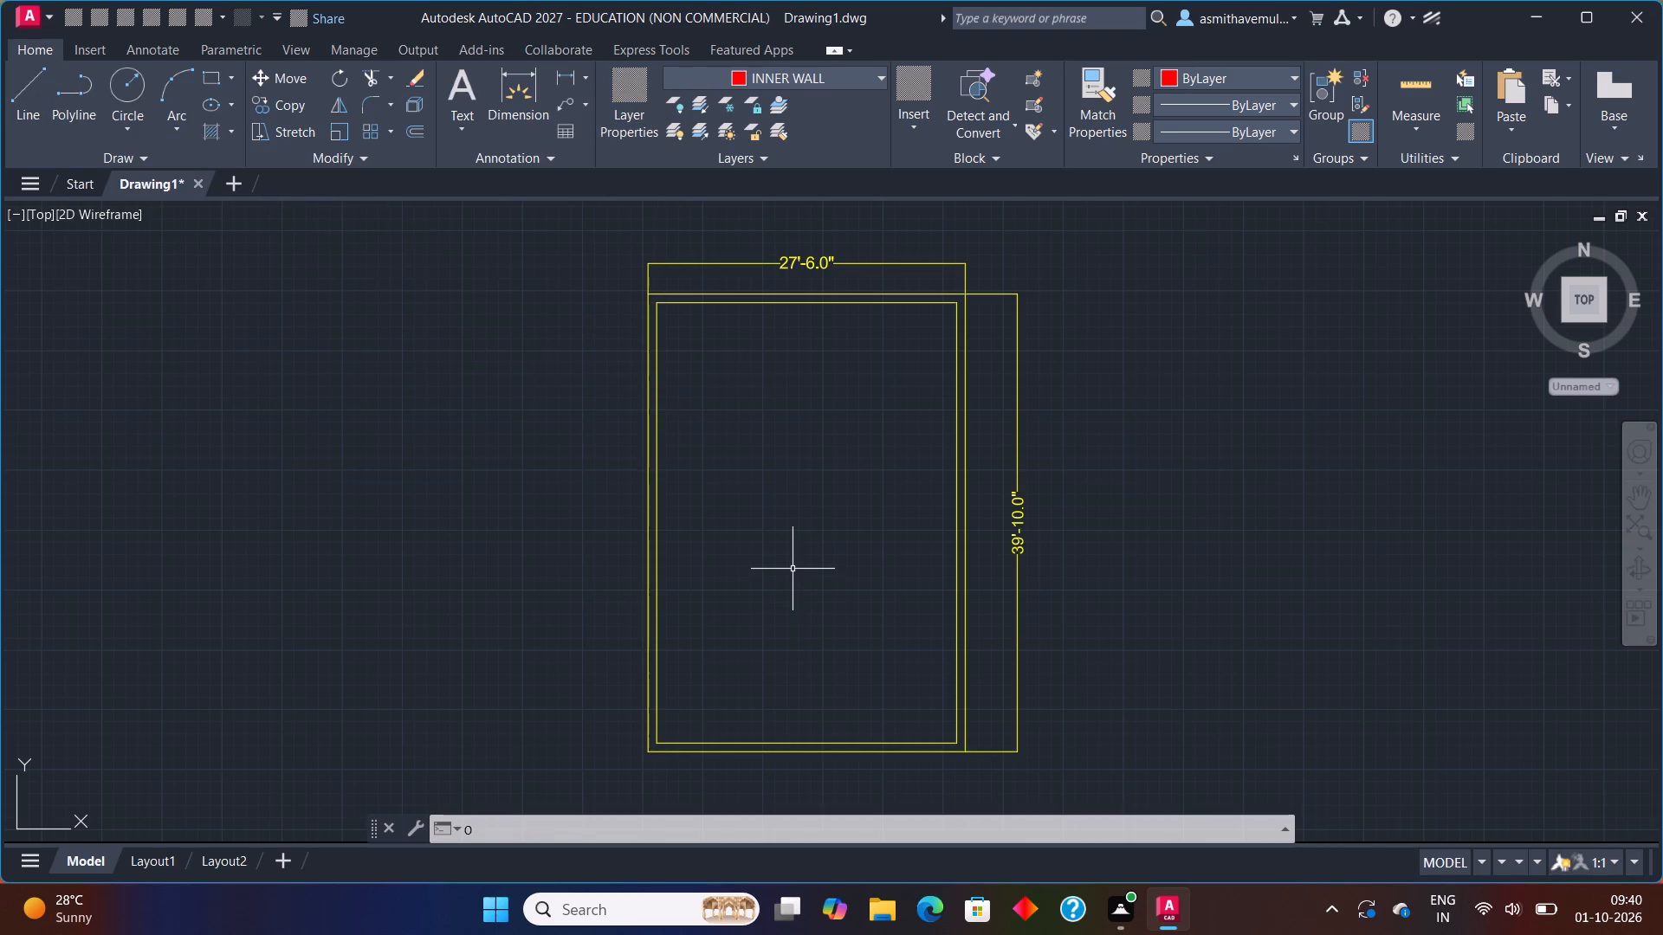
key("Return")
type("12'10\"")
key("Return")
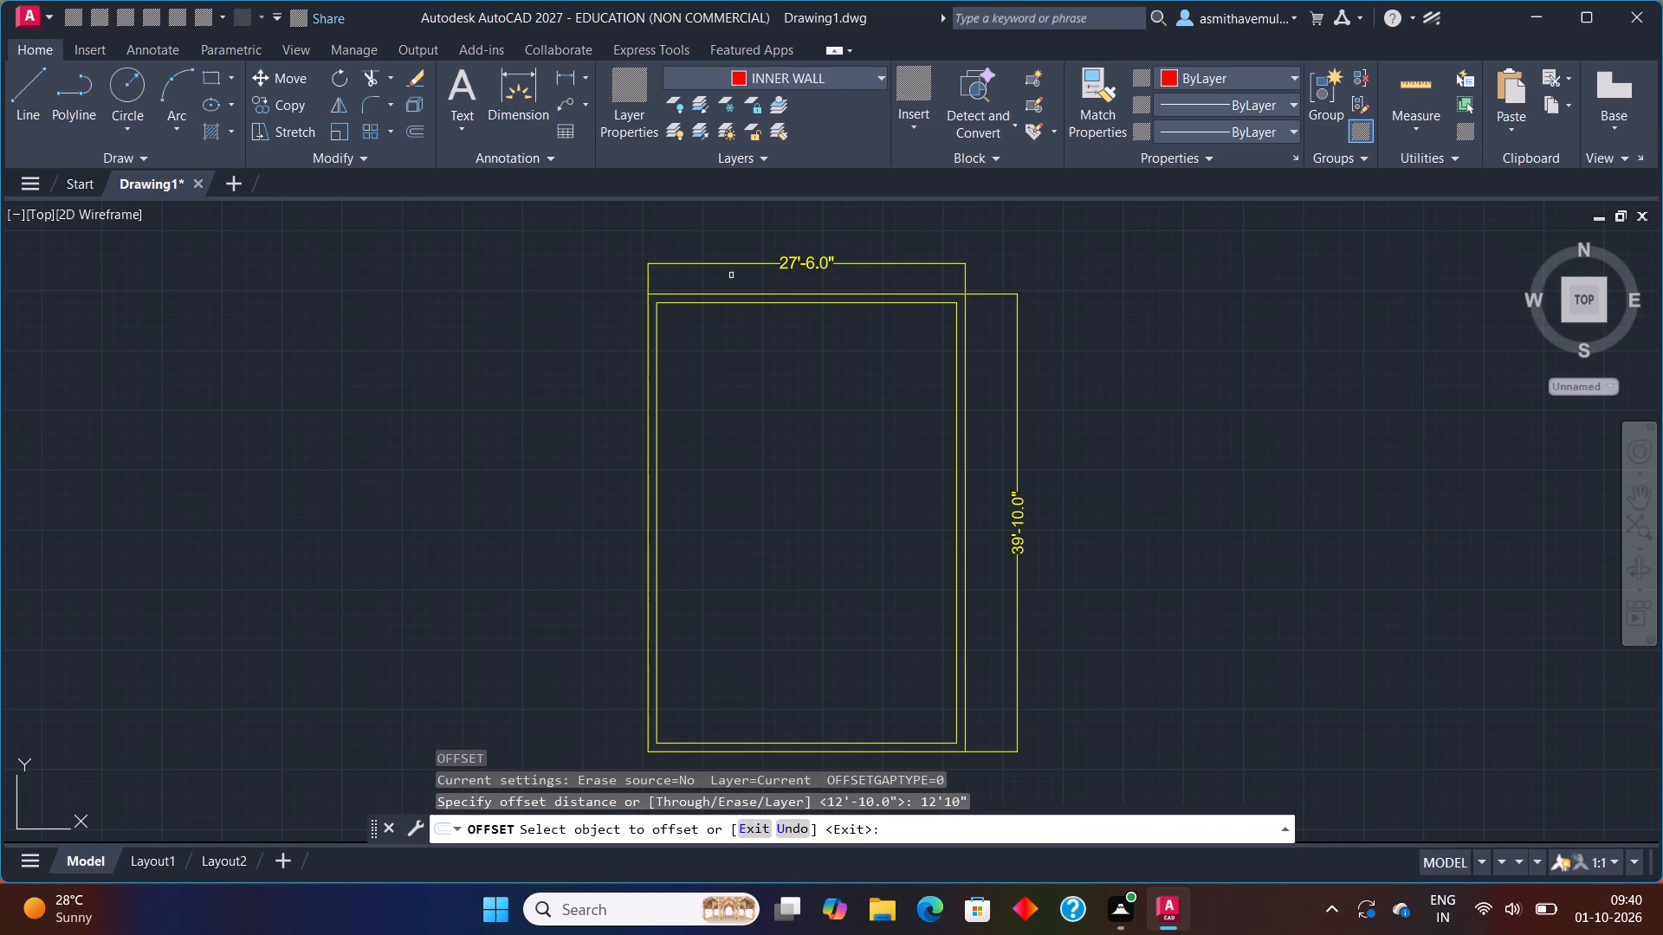
left_click(656, 405)
left_click(771, 387)
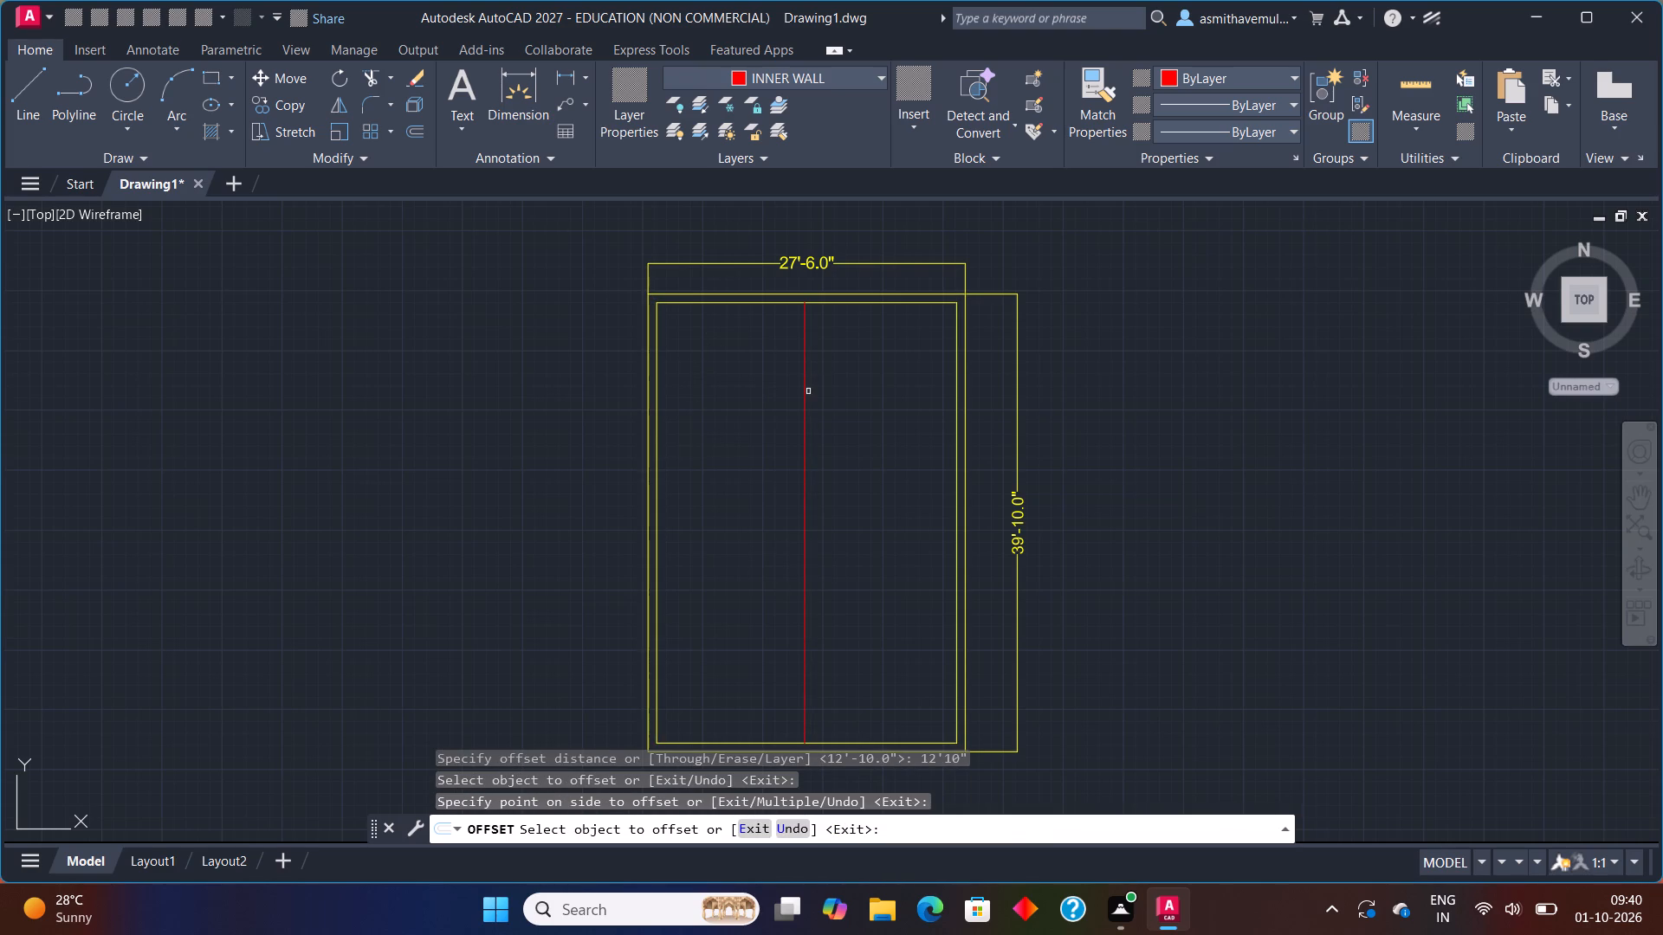
scroll(806, 393, "up", 1)
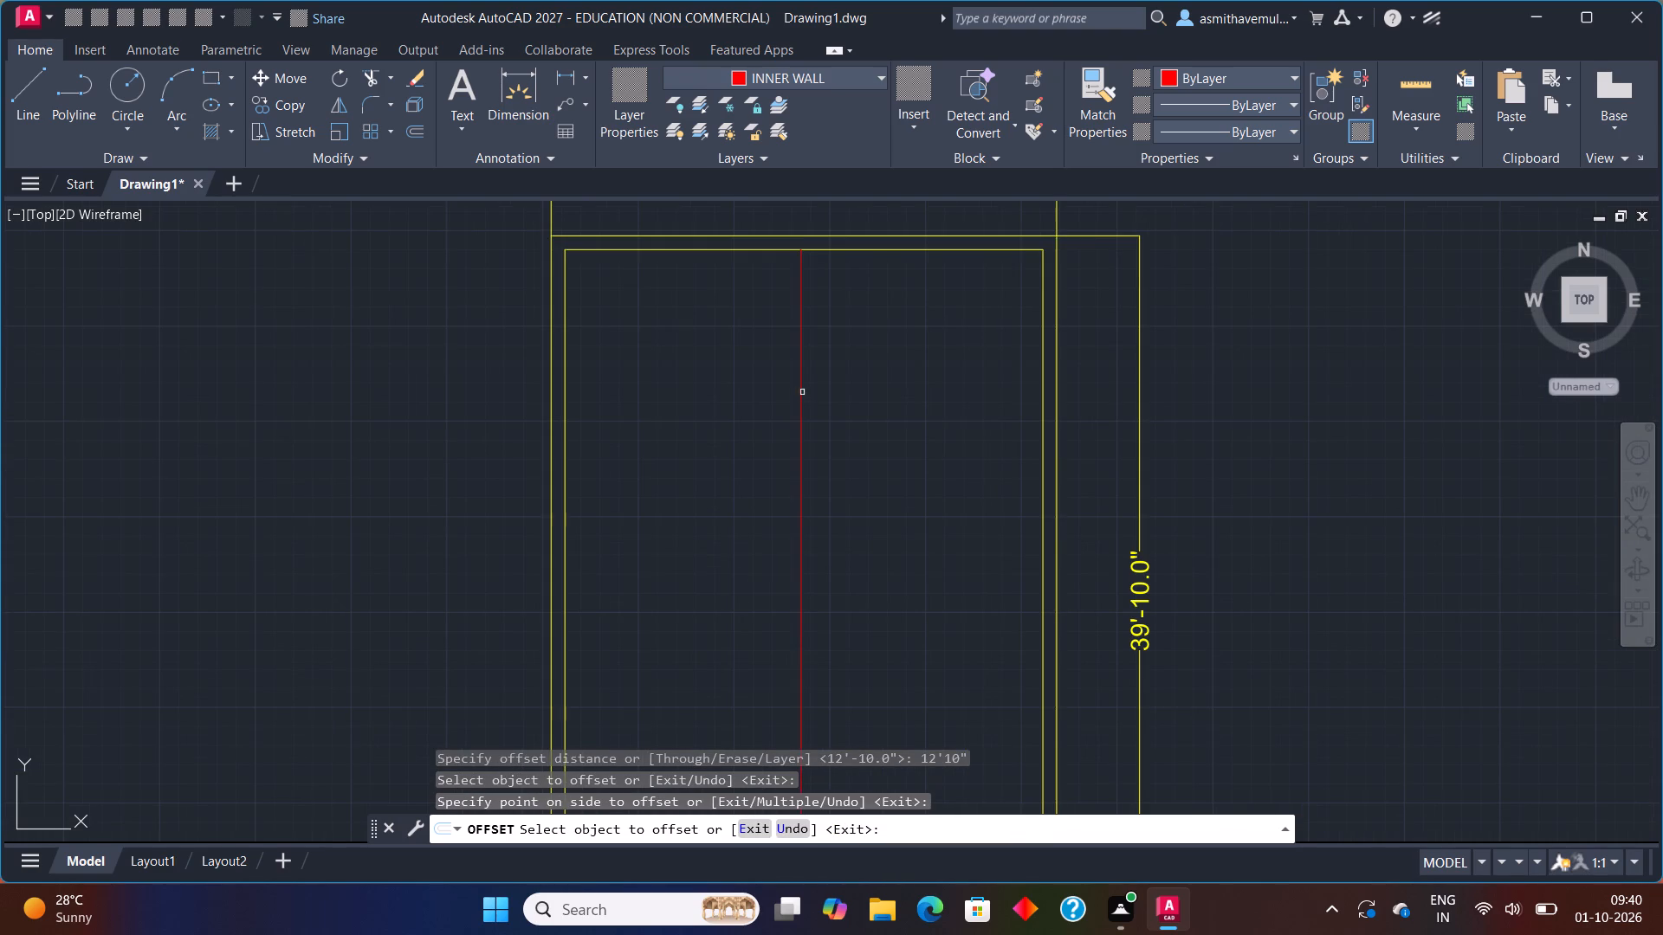
key("Escape")
Offset the vertical inner wall line 6" to its right to give the wall its thickness.
key("o")
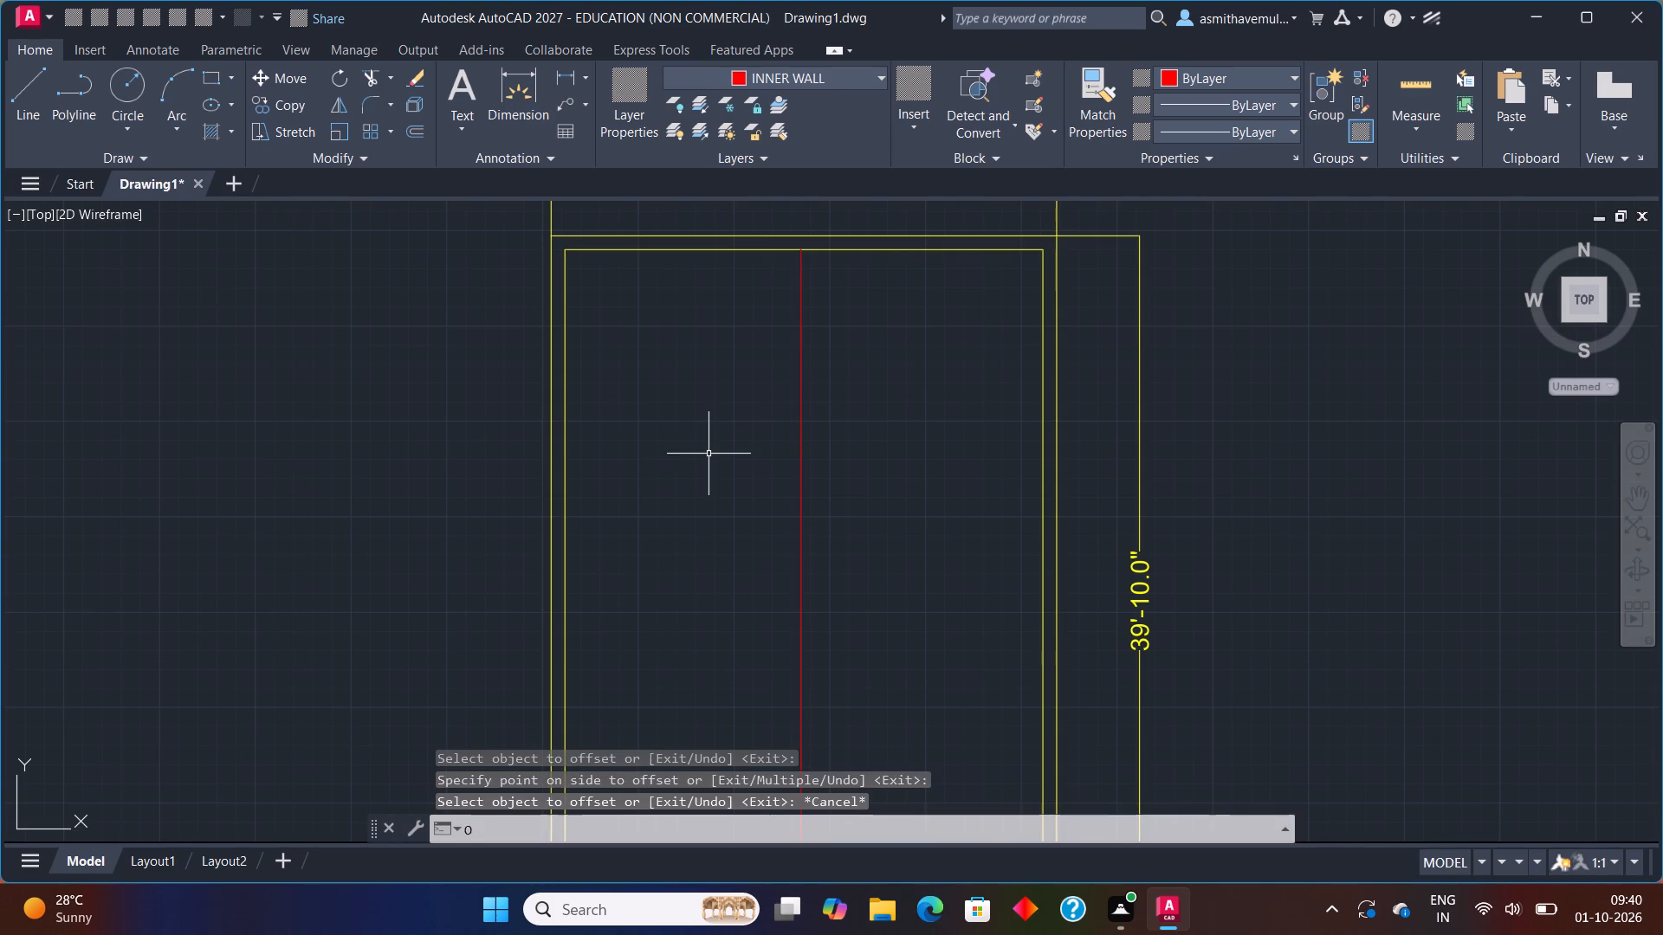
key("Return")
key("6")
key("shift+quotedbl")
key("Return")
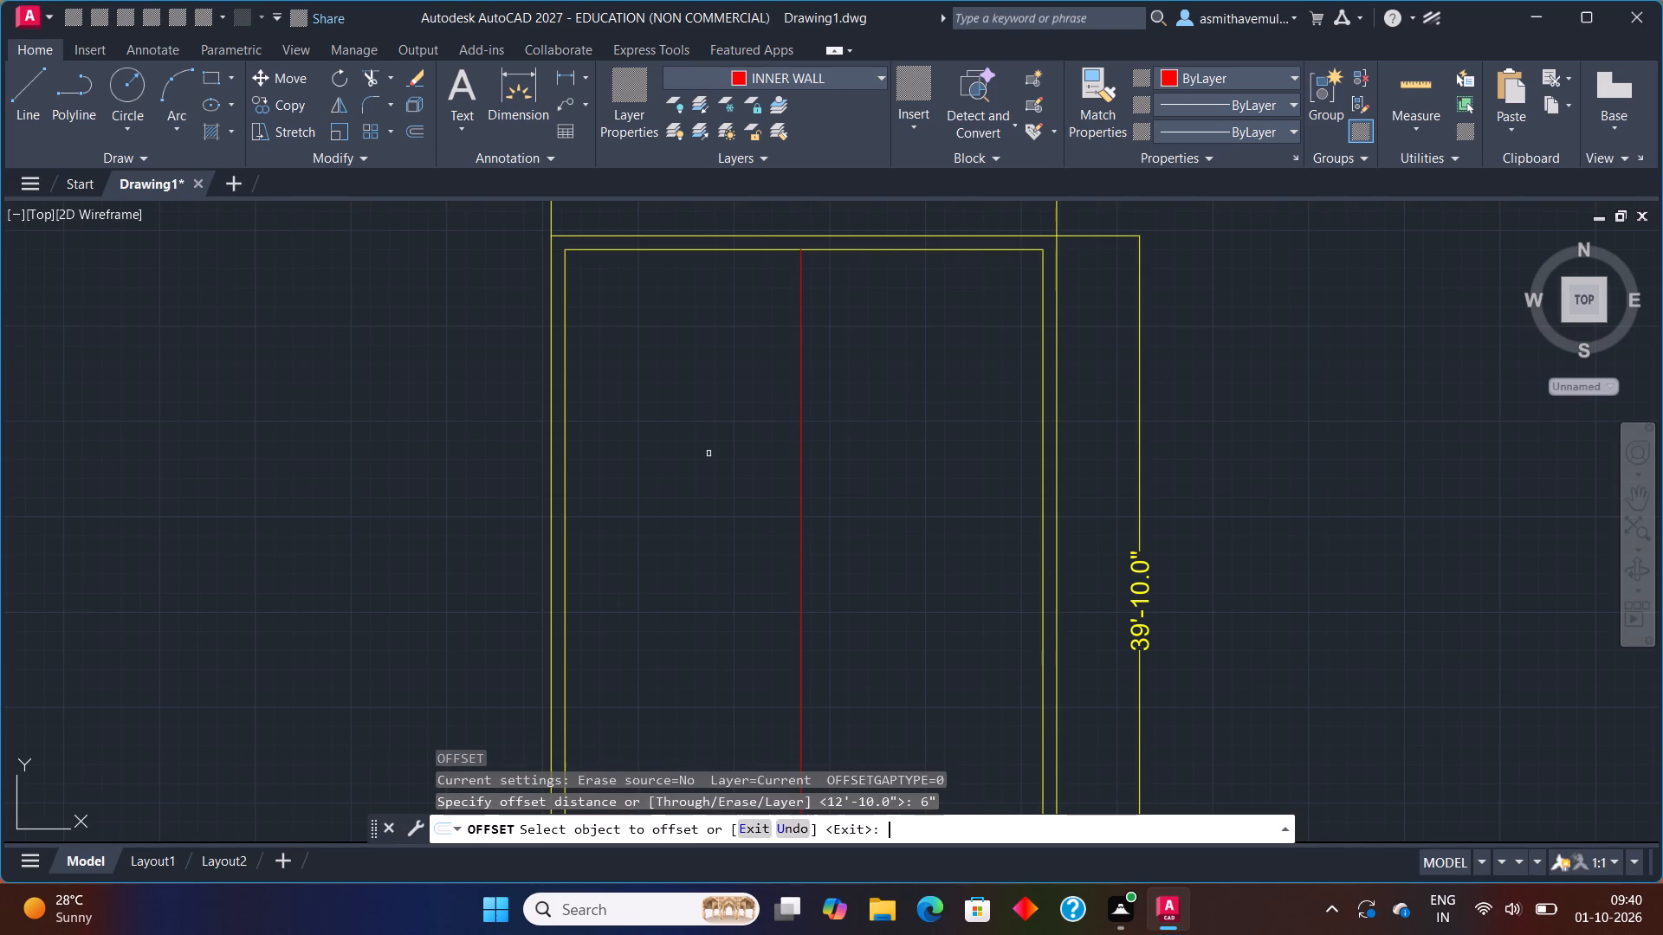
left_click(799, 437)
left_click(828, 429)
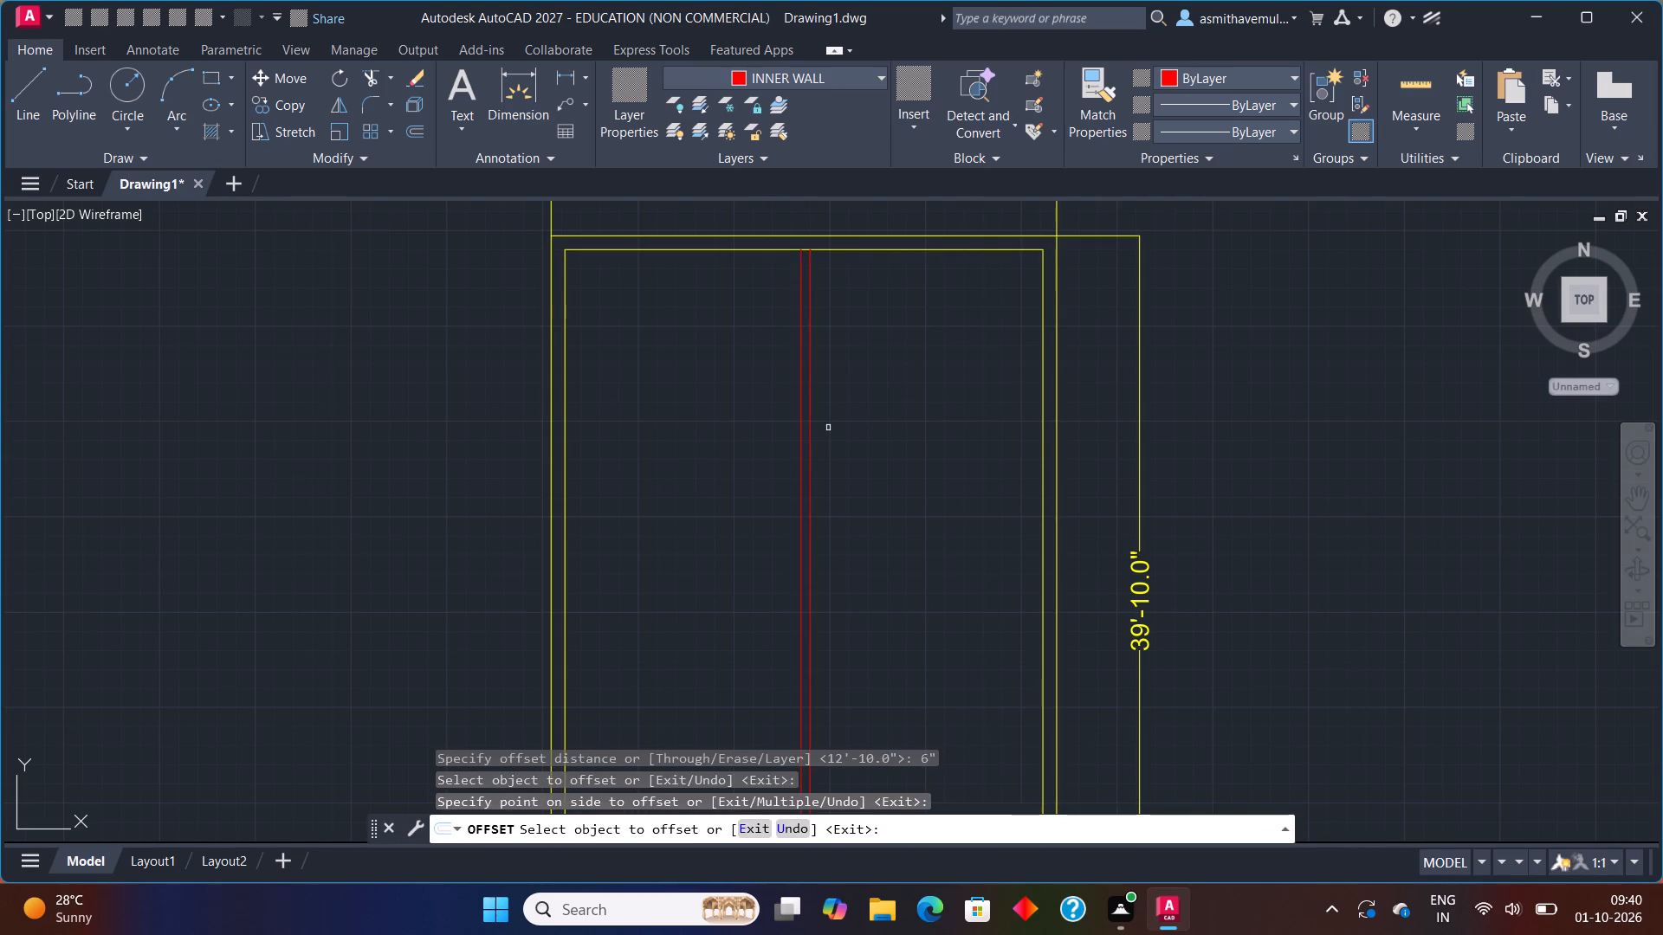
key("Escape")
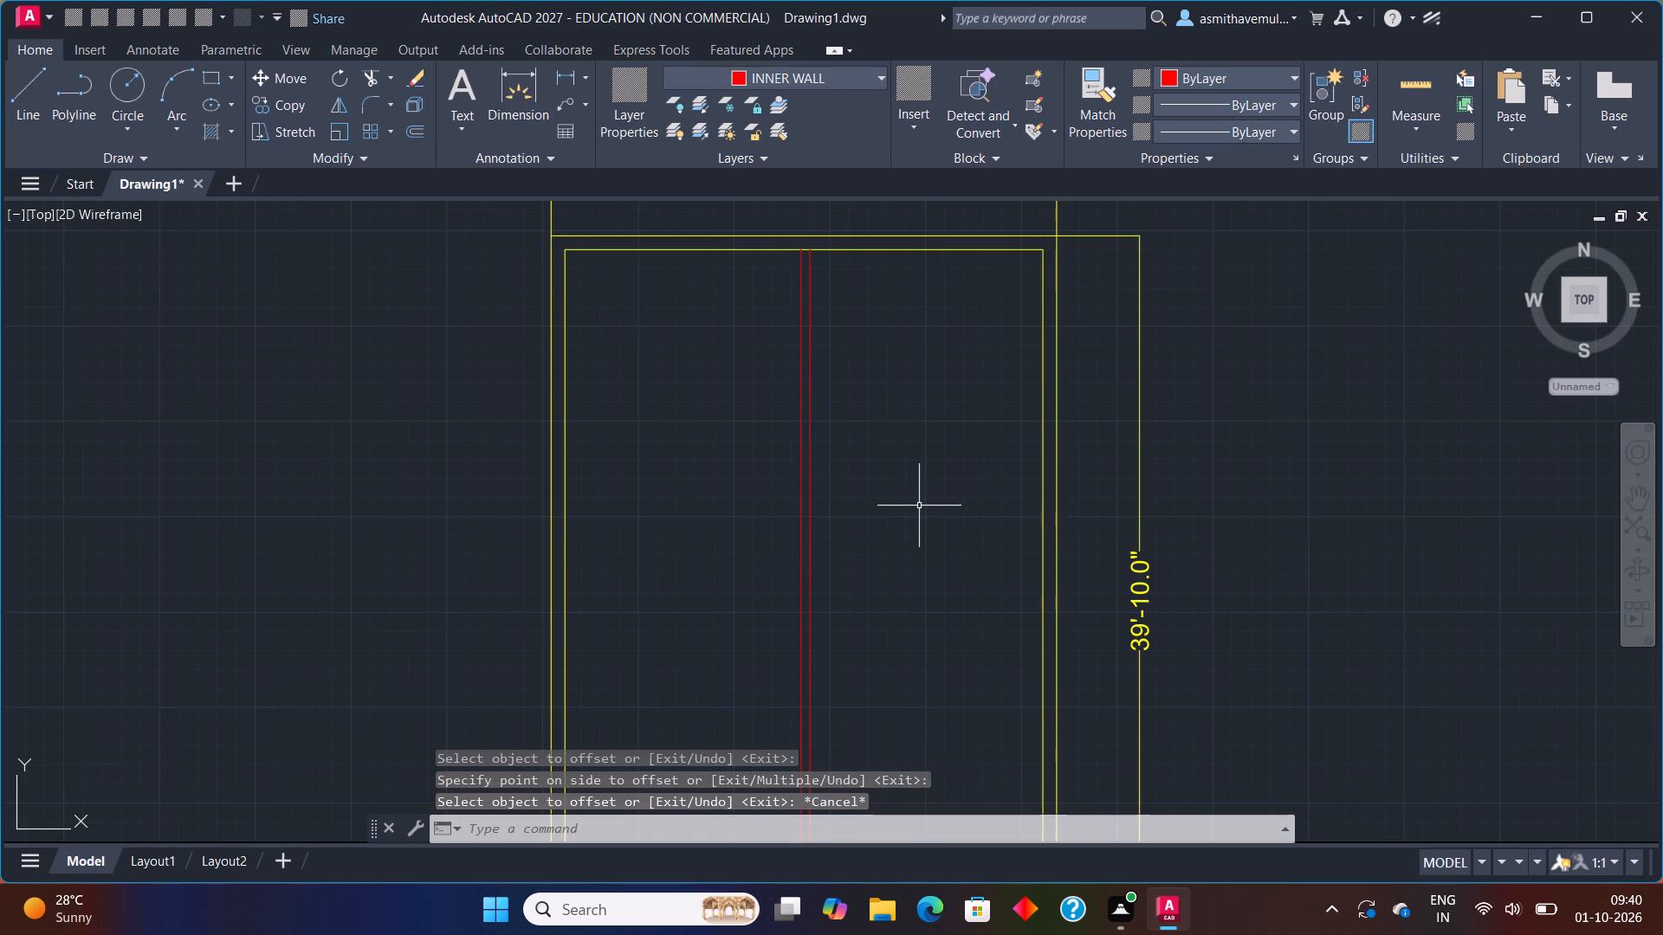
Offset the top wall's inner line 13'11" downward for the first face of a horizontal inner wall.
key("o")
key("Return")
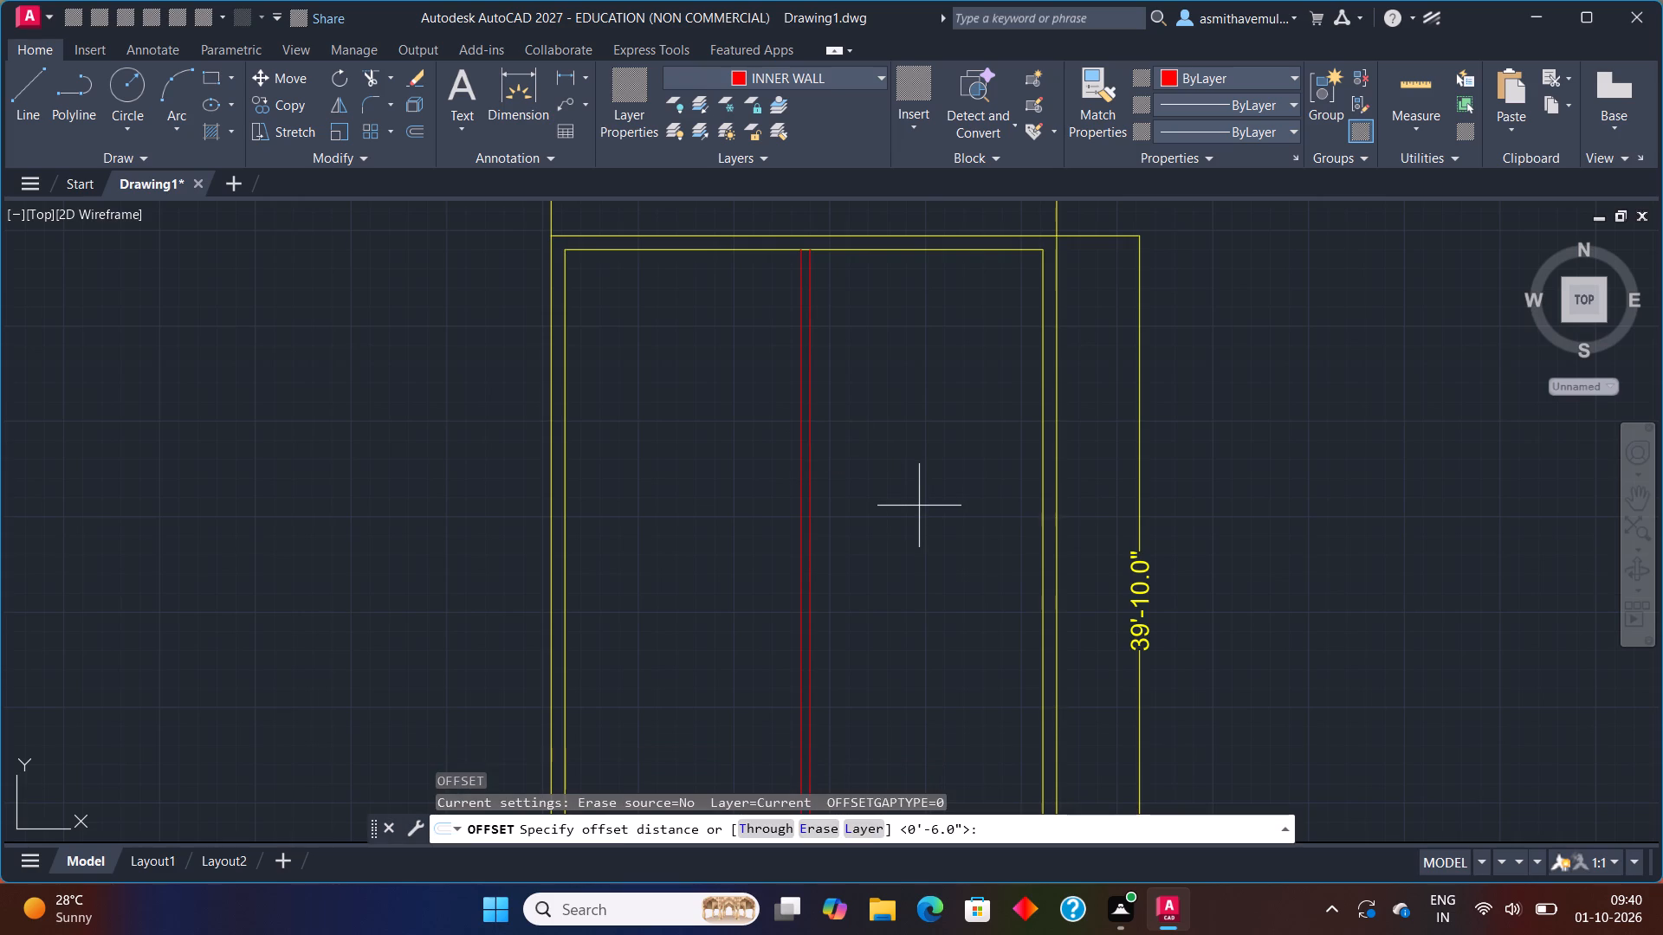
type("13")
key("apostrophe")
type("11")
key("shift+quotedbl")
key("Return")
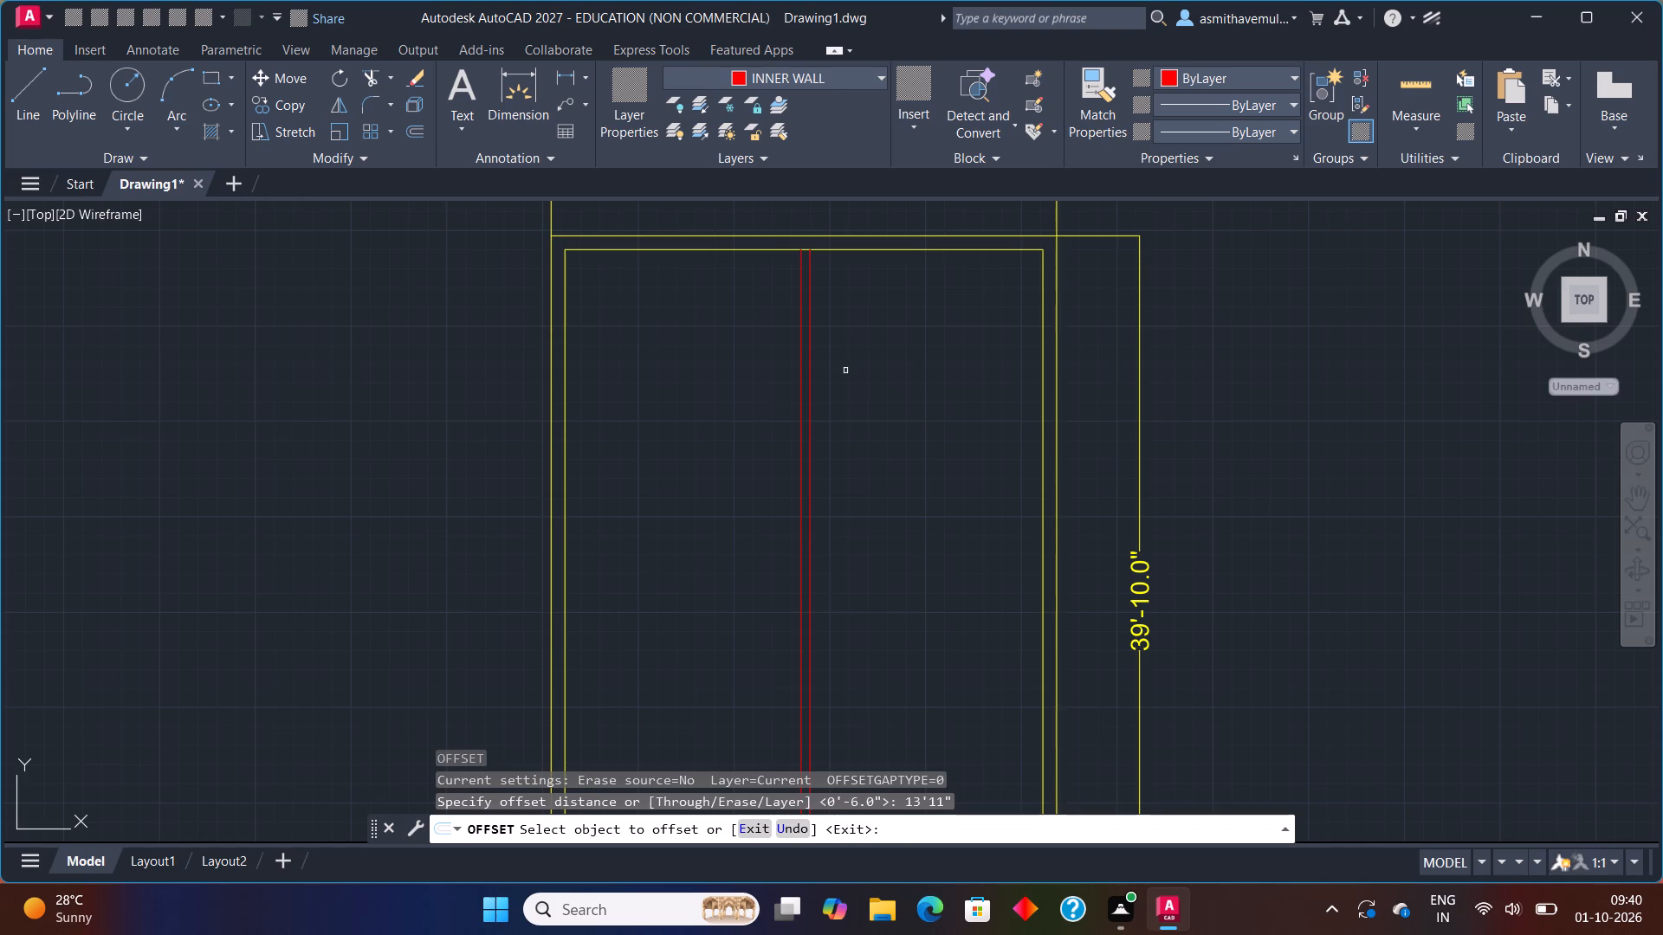
left_click(680, 249)
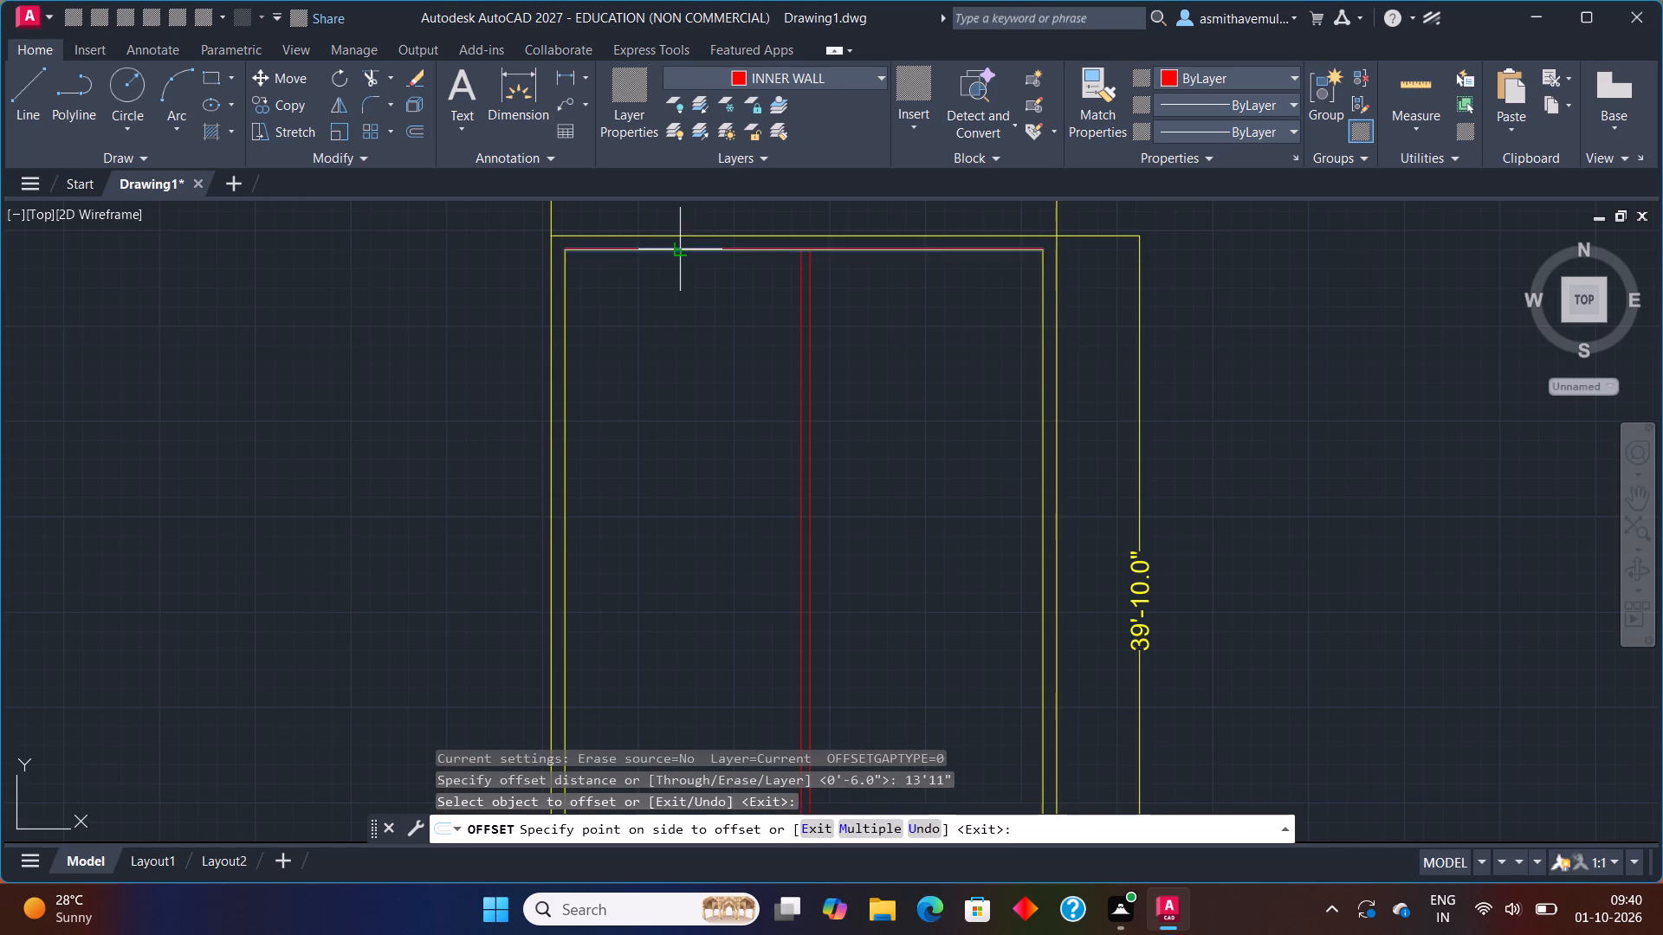
left_click(715, 341)
key("Escape")
Offset the horizontal inner wall line 6" downward to give the wall its thickness.
key("o")
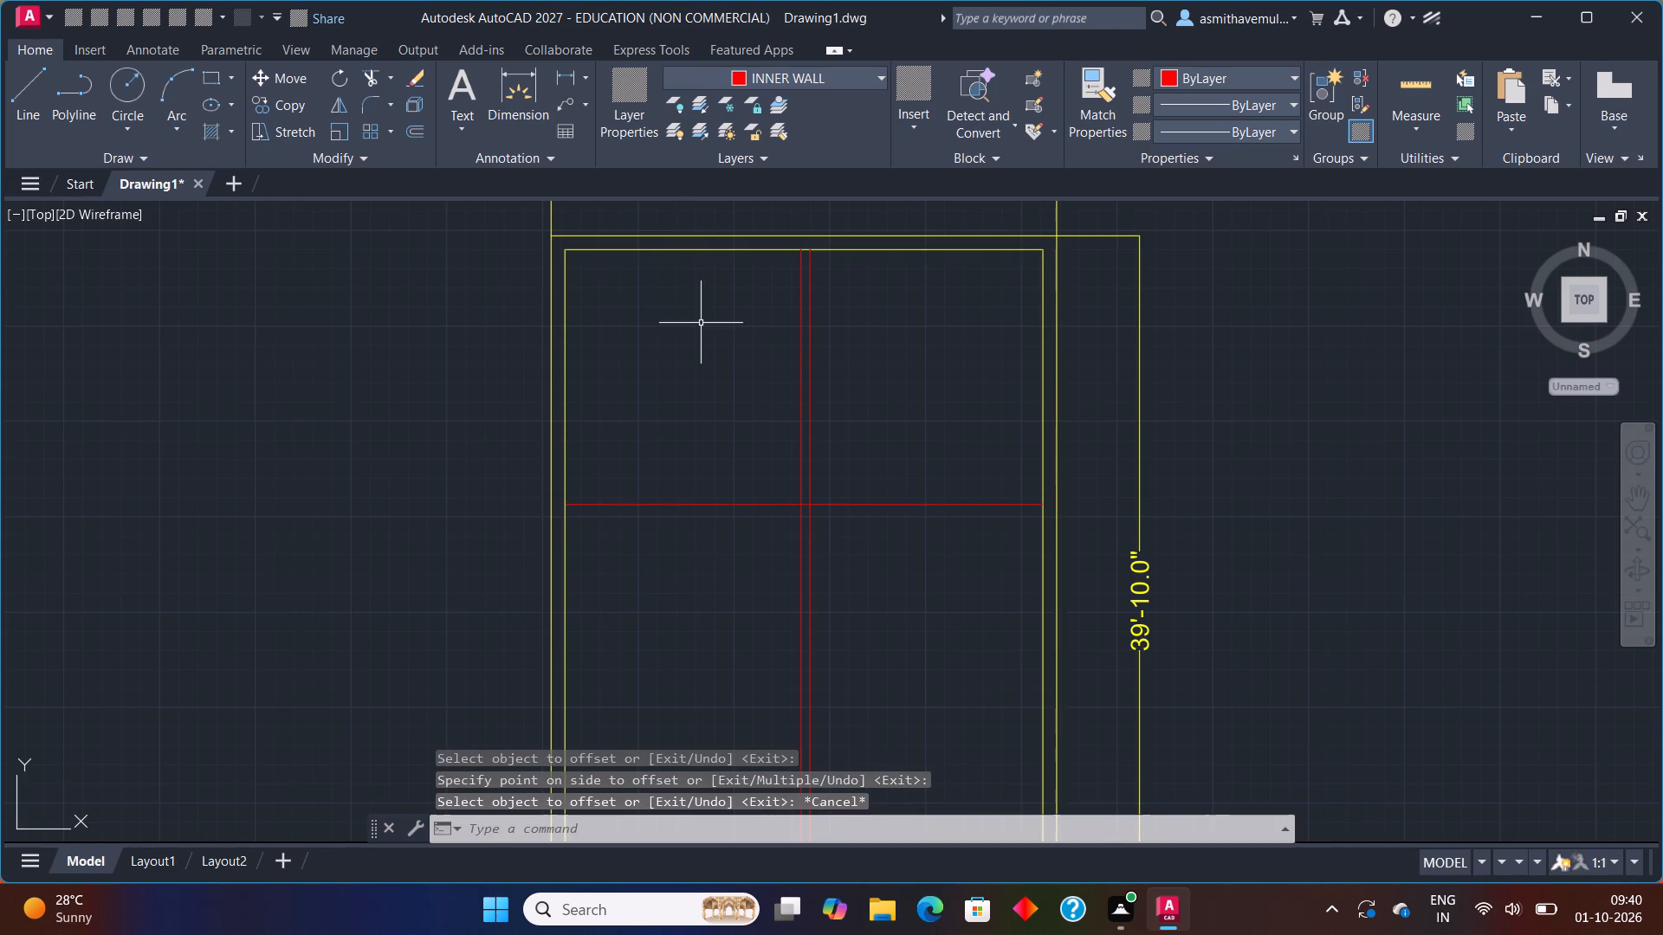
key("Return")
key("6")
key("shift+quotedbl")
key("Return")
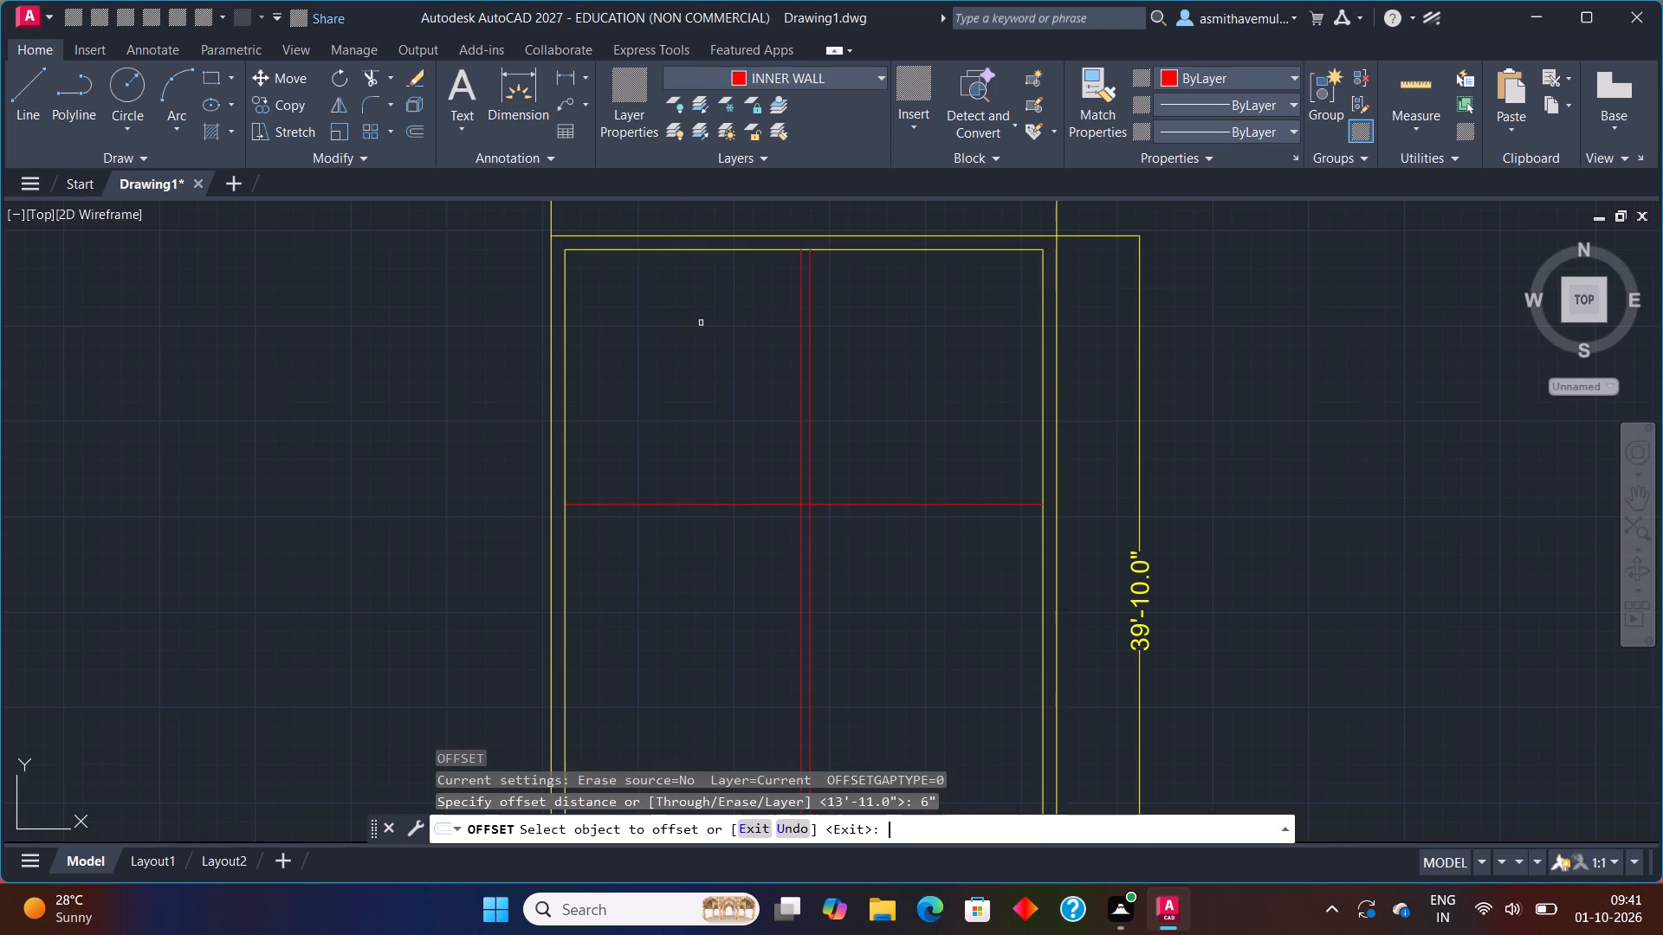
left_click(708, 506)
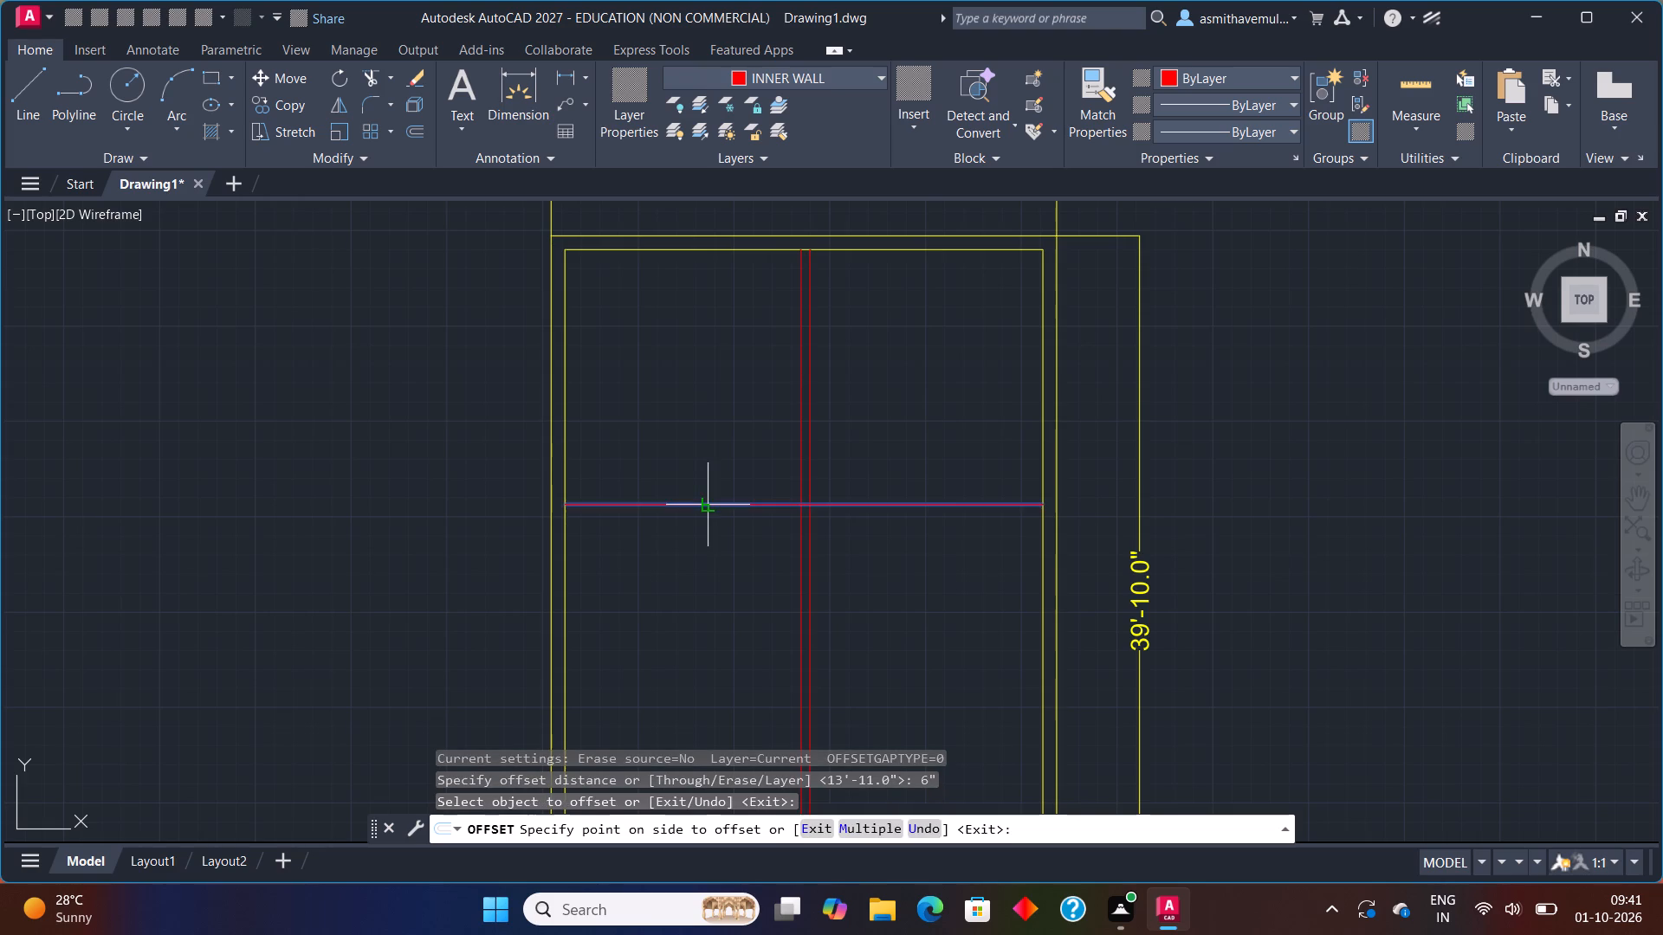
left_click(708, 555)
key("Escape")
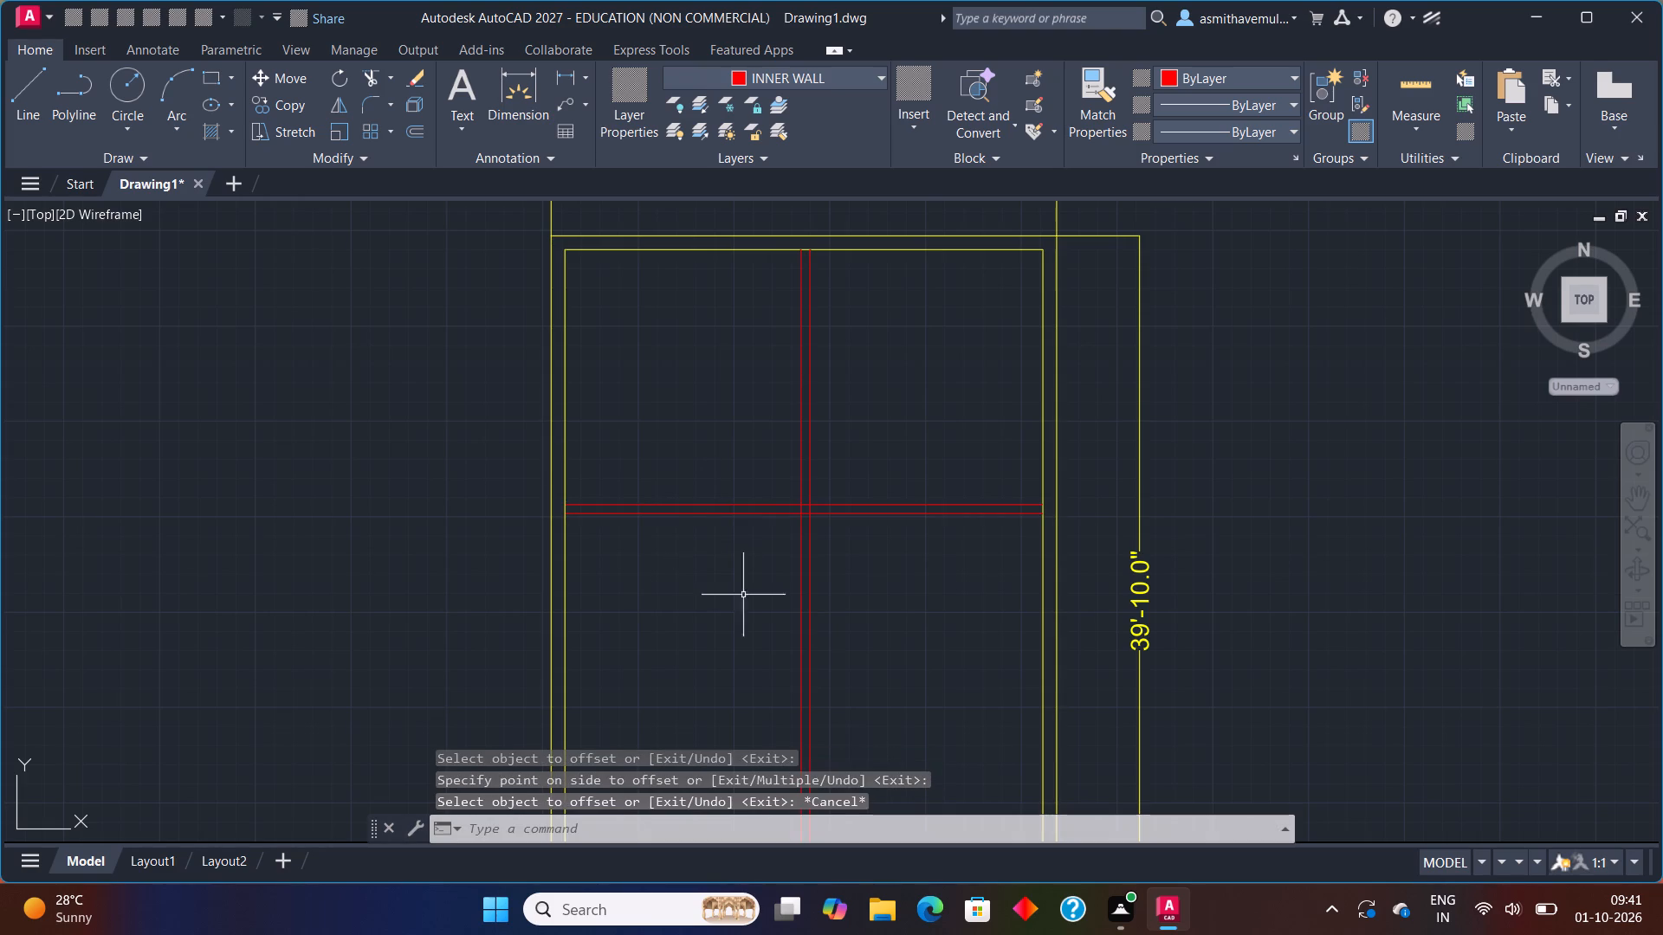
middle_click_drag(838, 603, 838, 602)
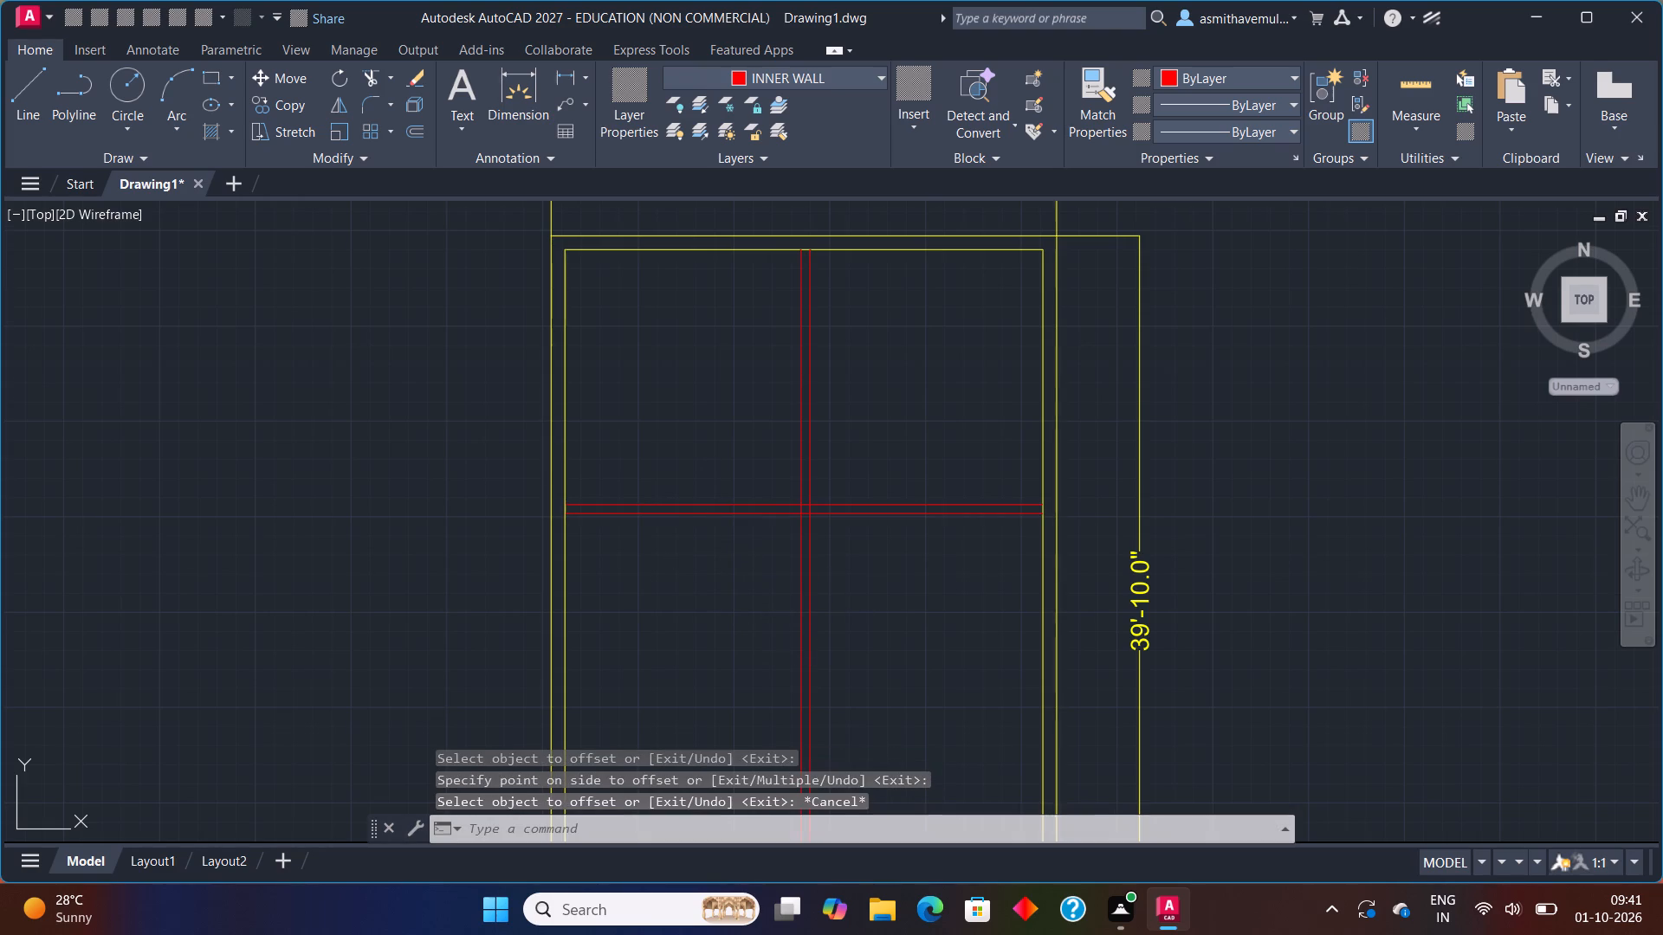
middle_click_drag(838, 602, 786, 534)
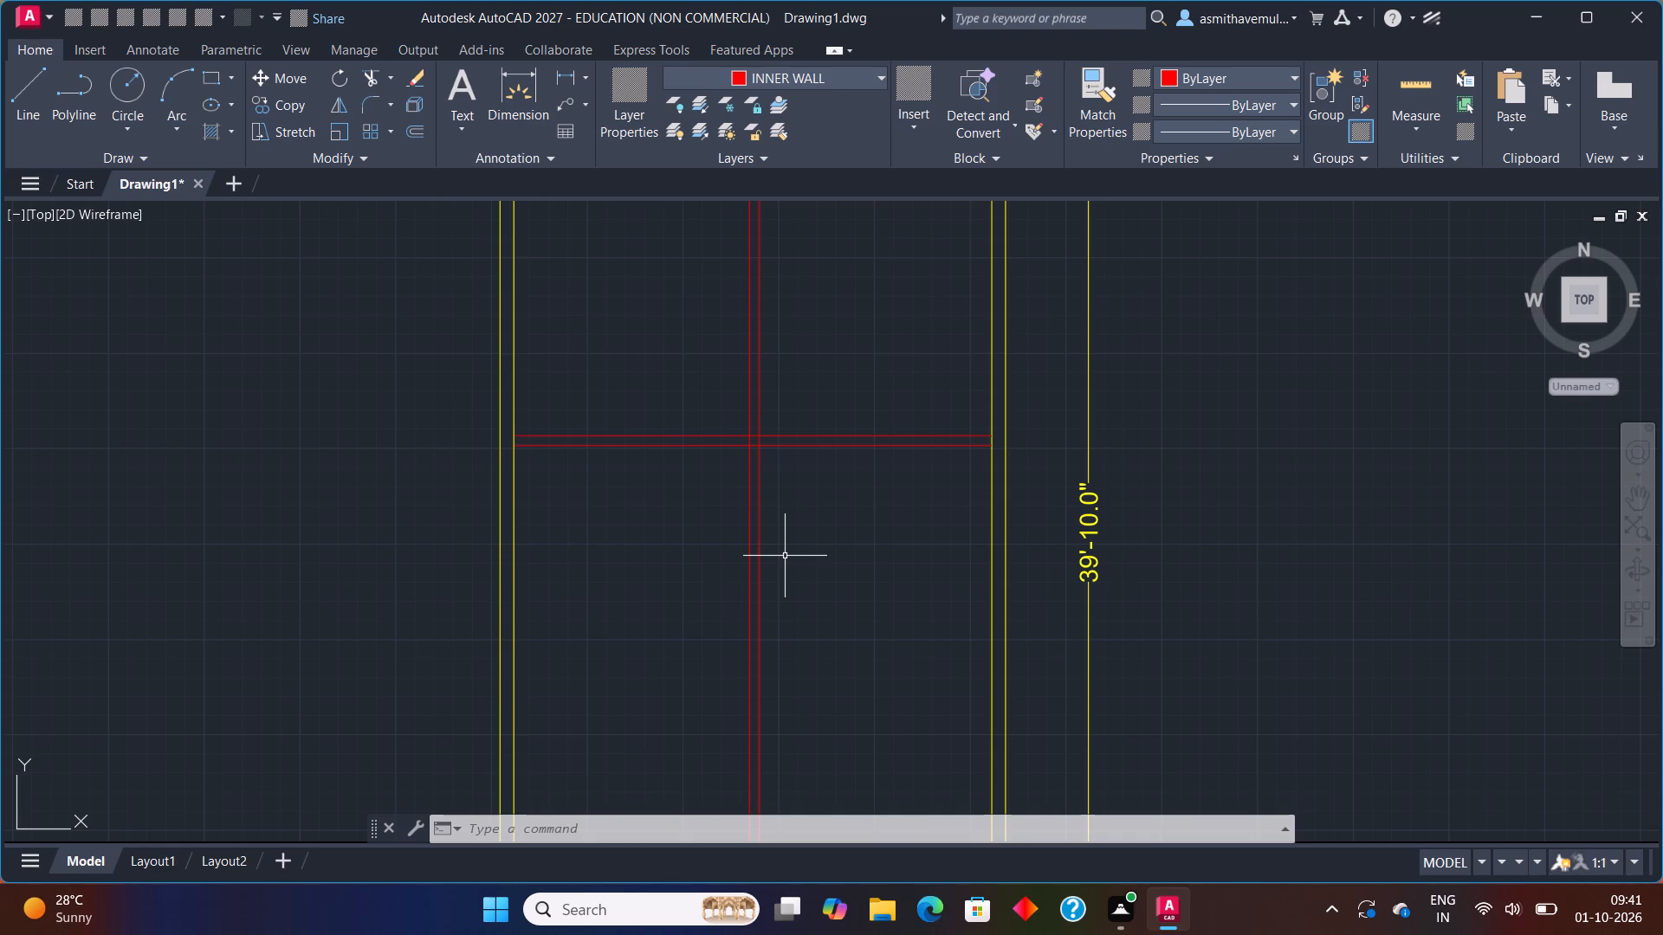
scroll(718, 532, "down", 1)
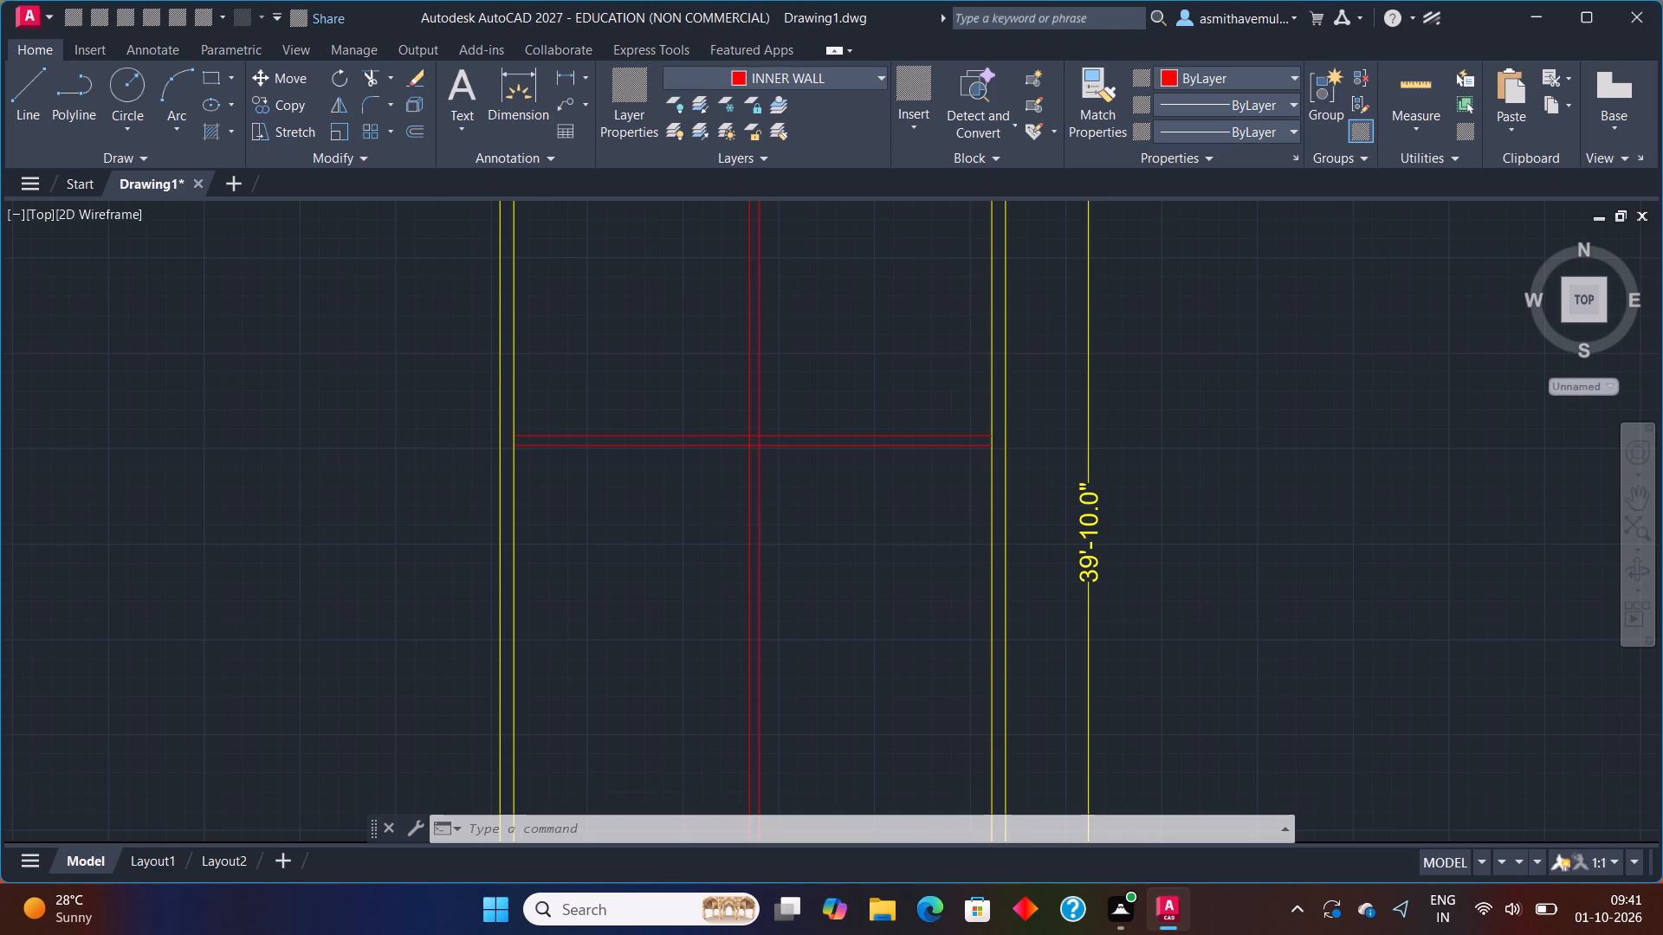
Offset the lower line of the horizontal inner wall 7' downward for the first face of a second horizontal wall.
middle_click_drag(721, 537, 687, 385)
scroll(676, 385, "up", 1)
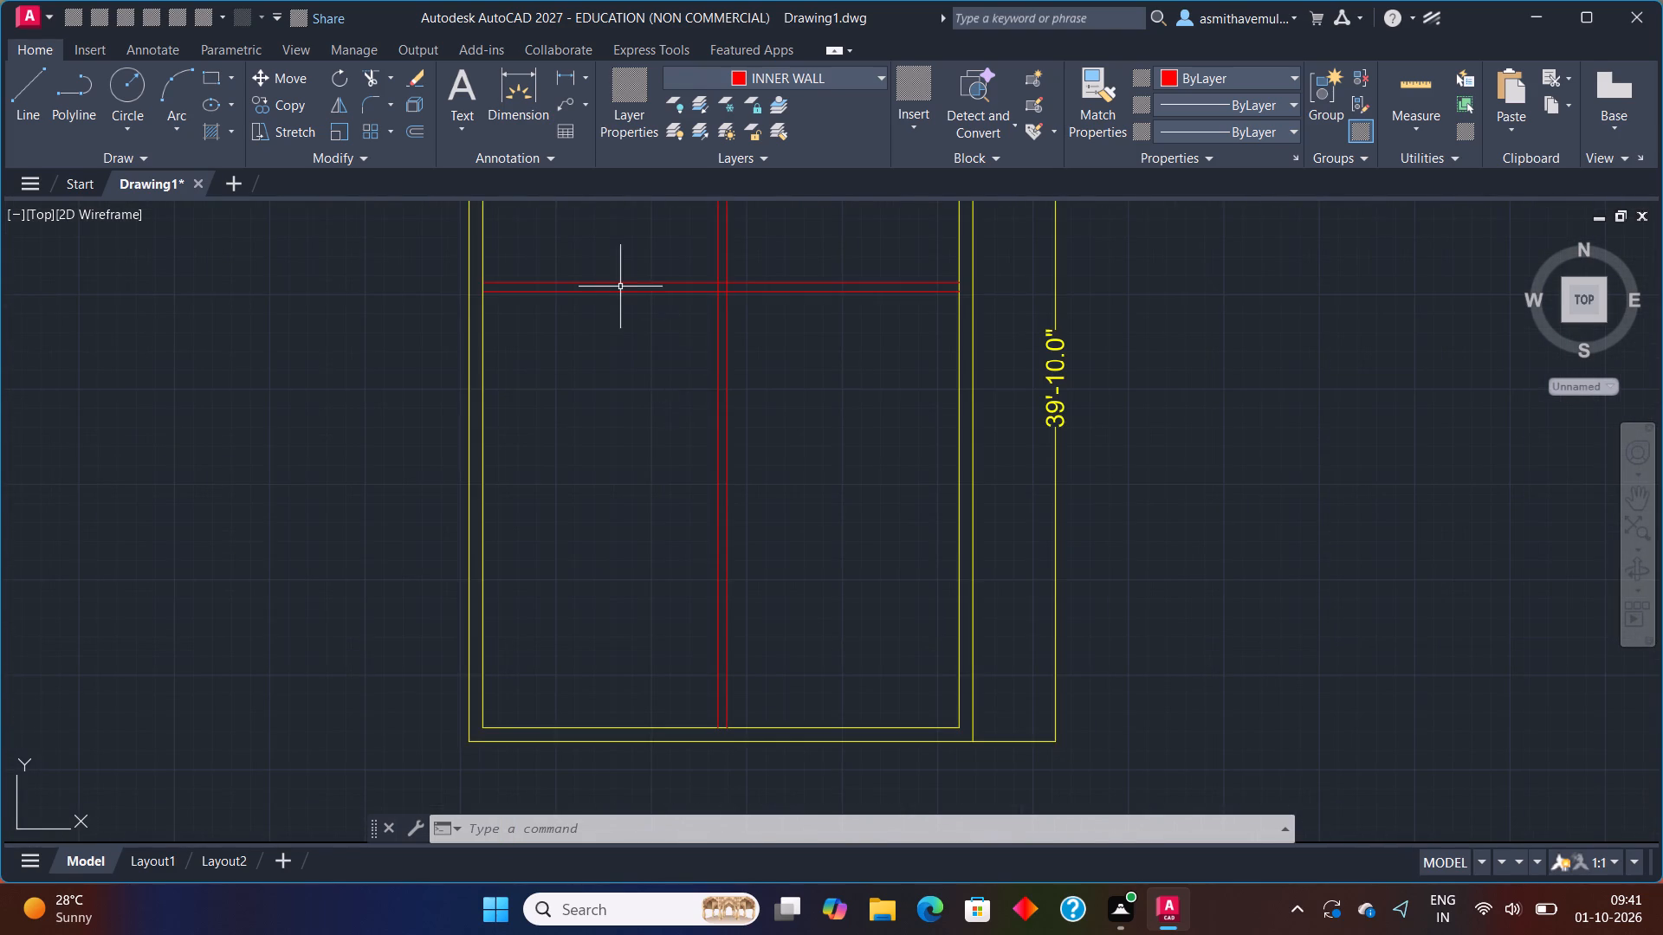
middle_click_drag(617, 282, 623, 320)
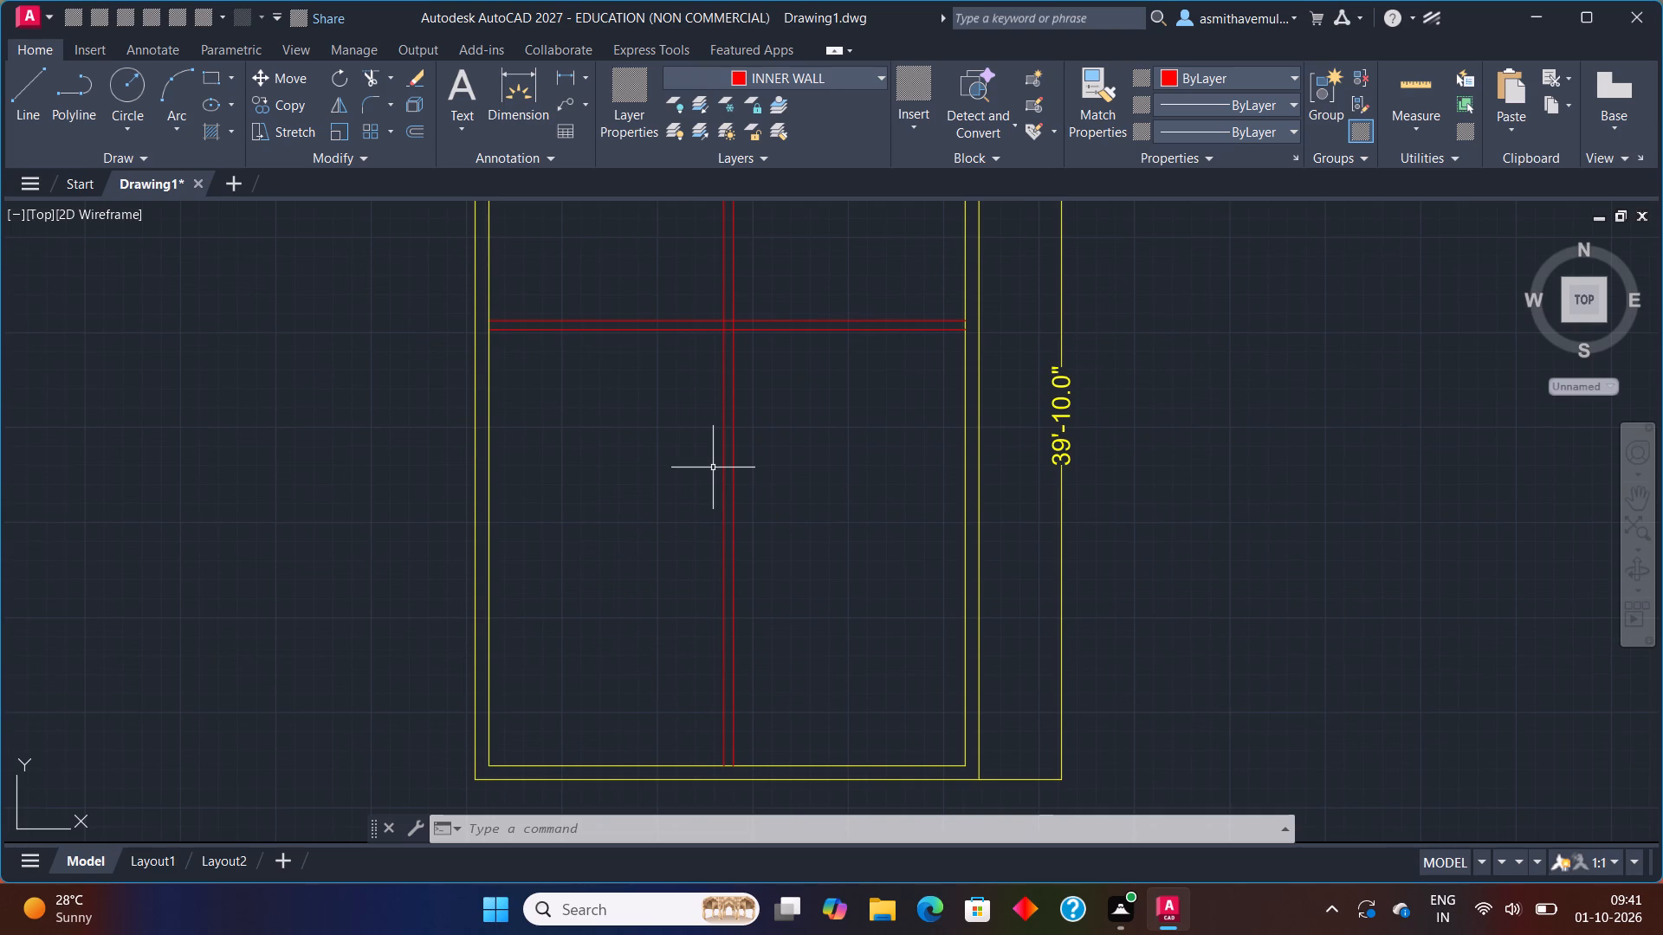
key("o")
key("Return")
type("7'")
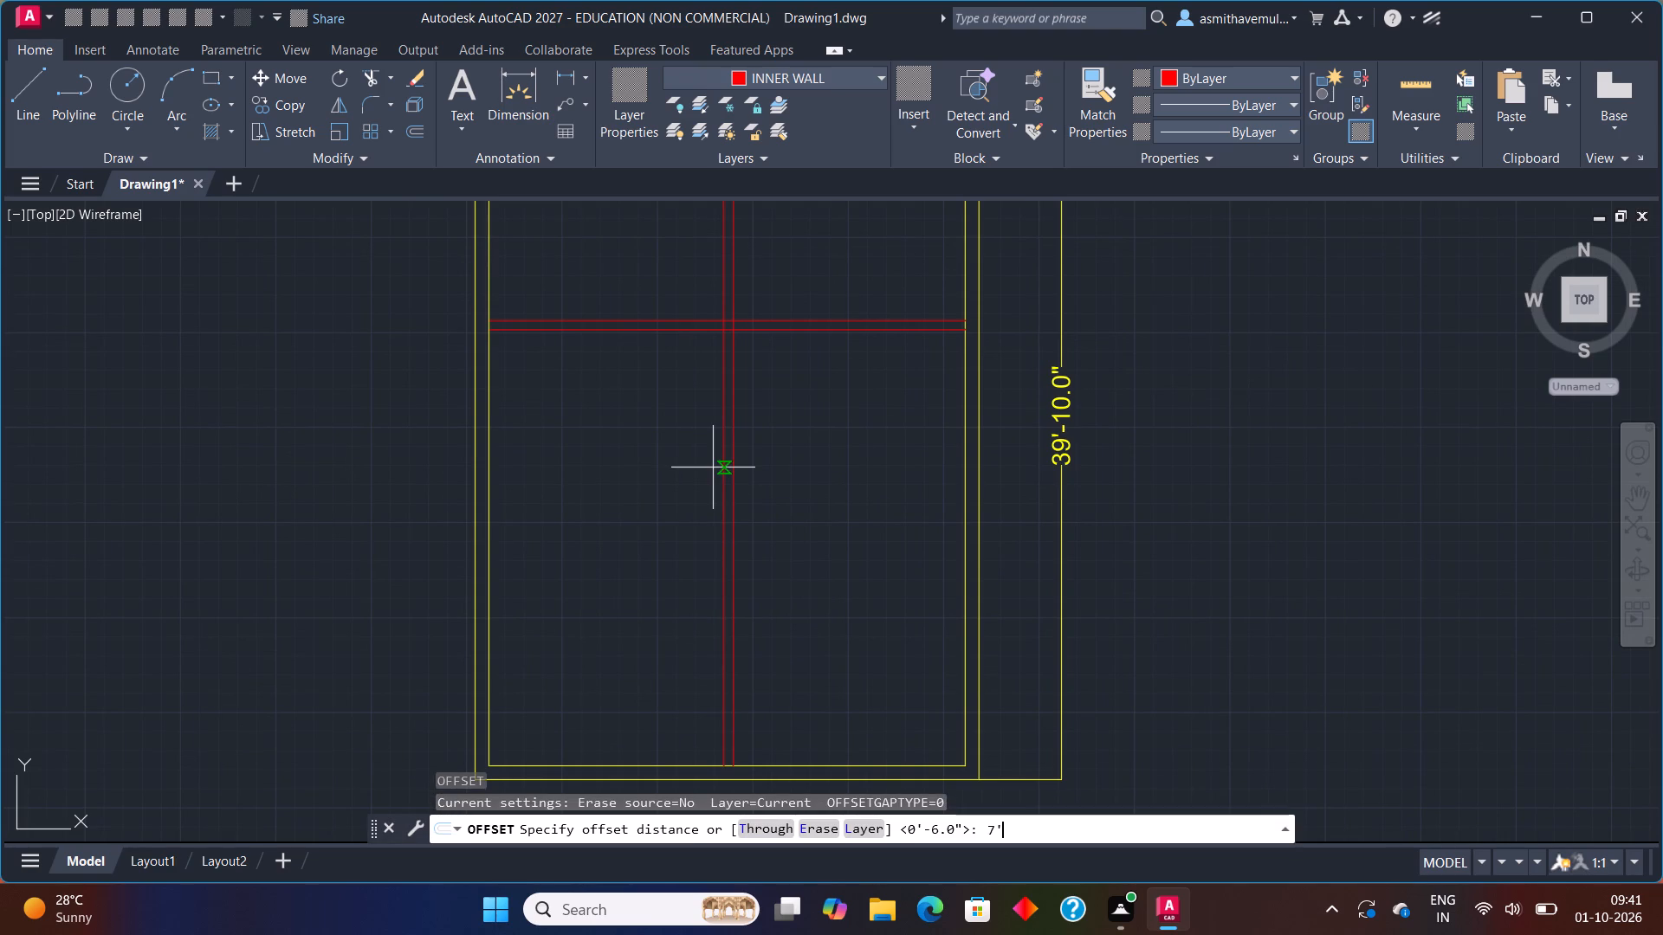
key("Return")
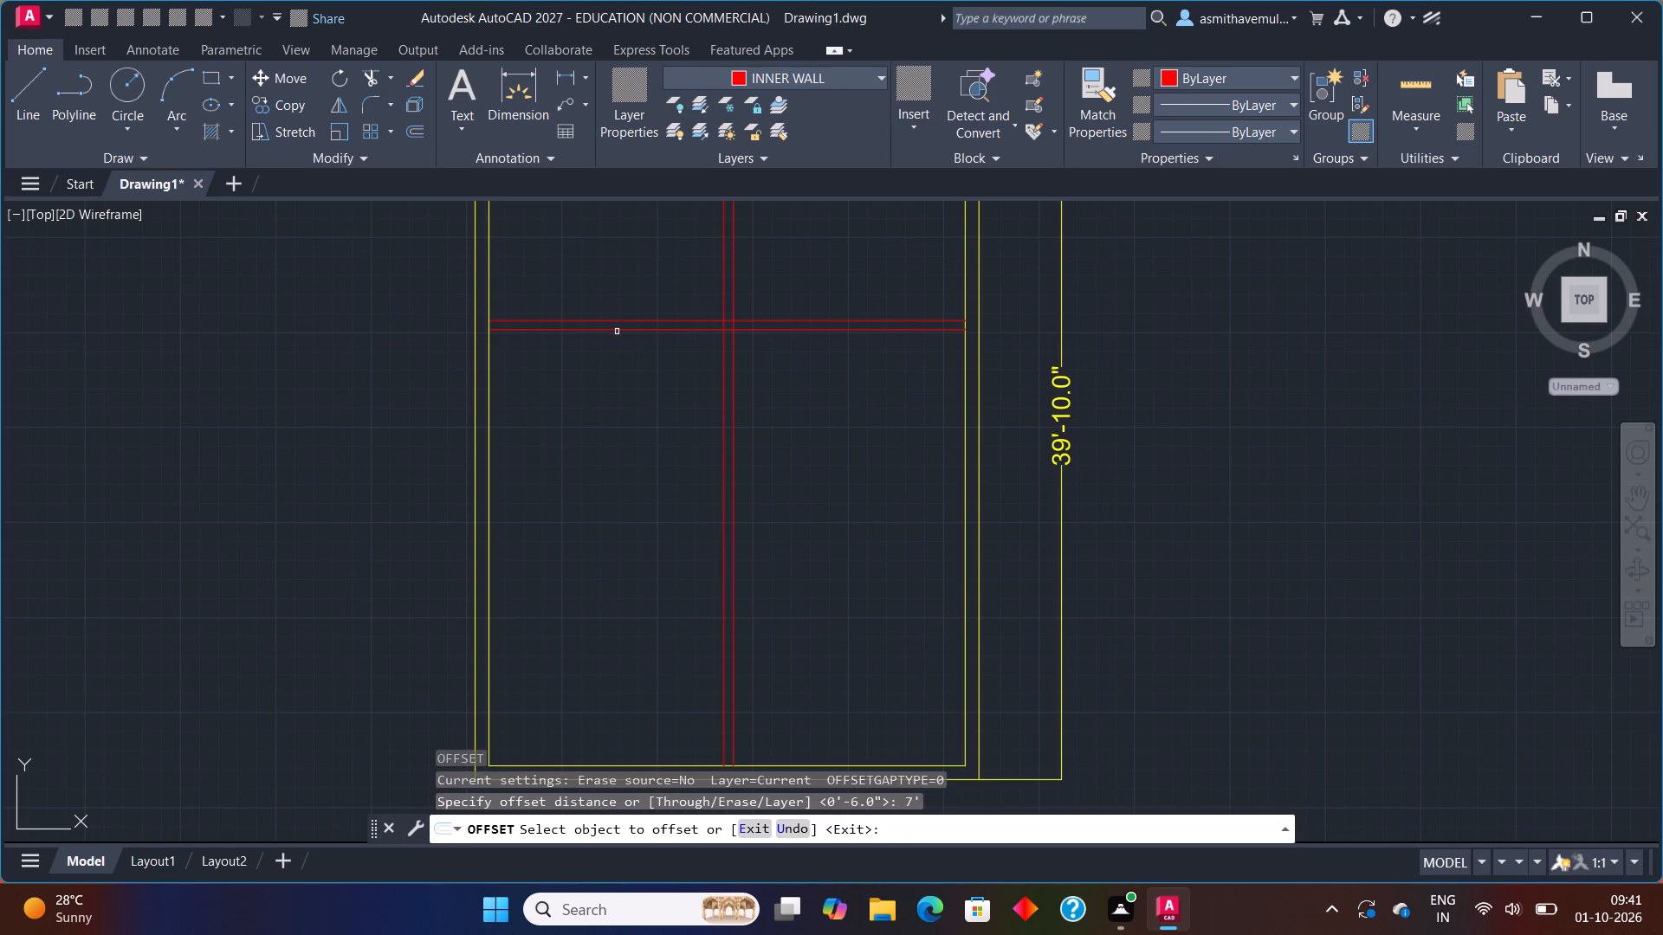
left_click(617, 332)
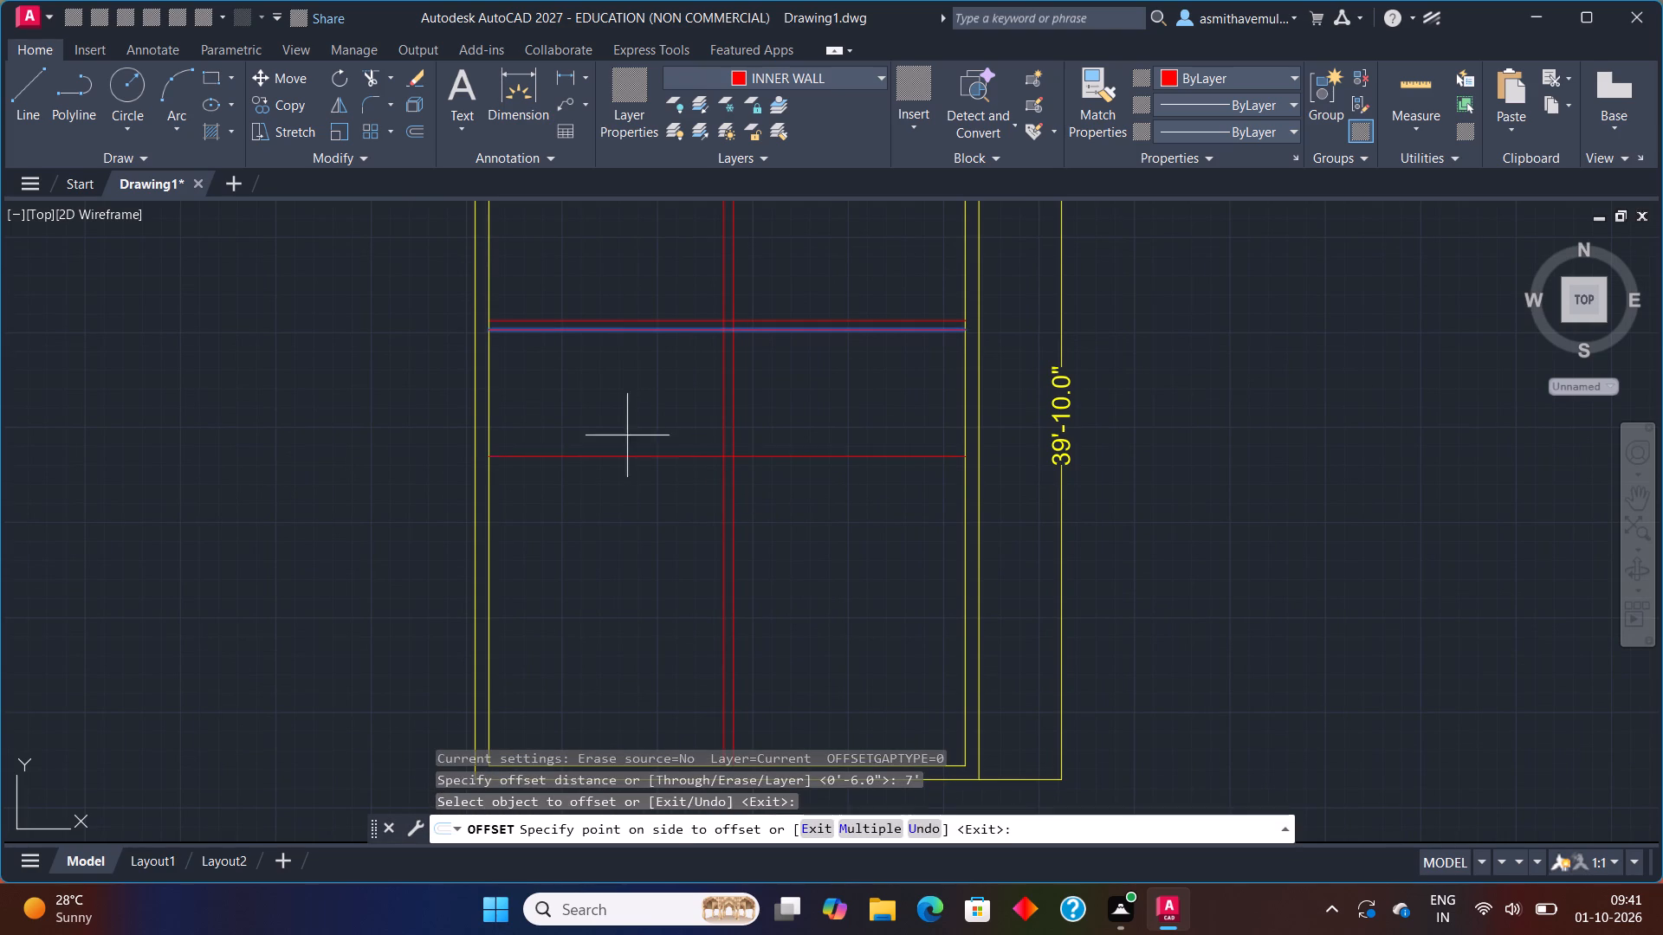
left_click(630, 448)
key("Escape")
Offset the second horizontal wall's line 6" downward to give that wall its thickness.
key("o")
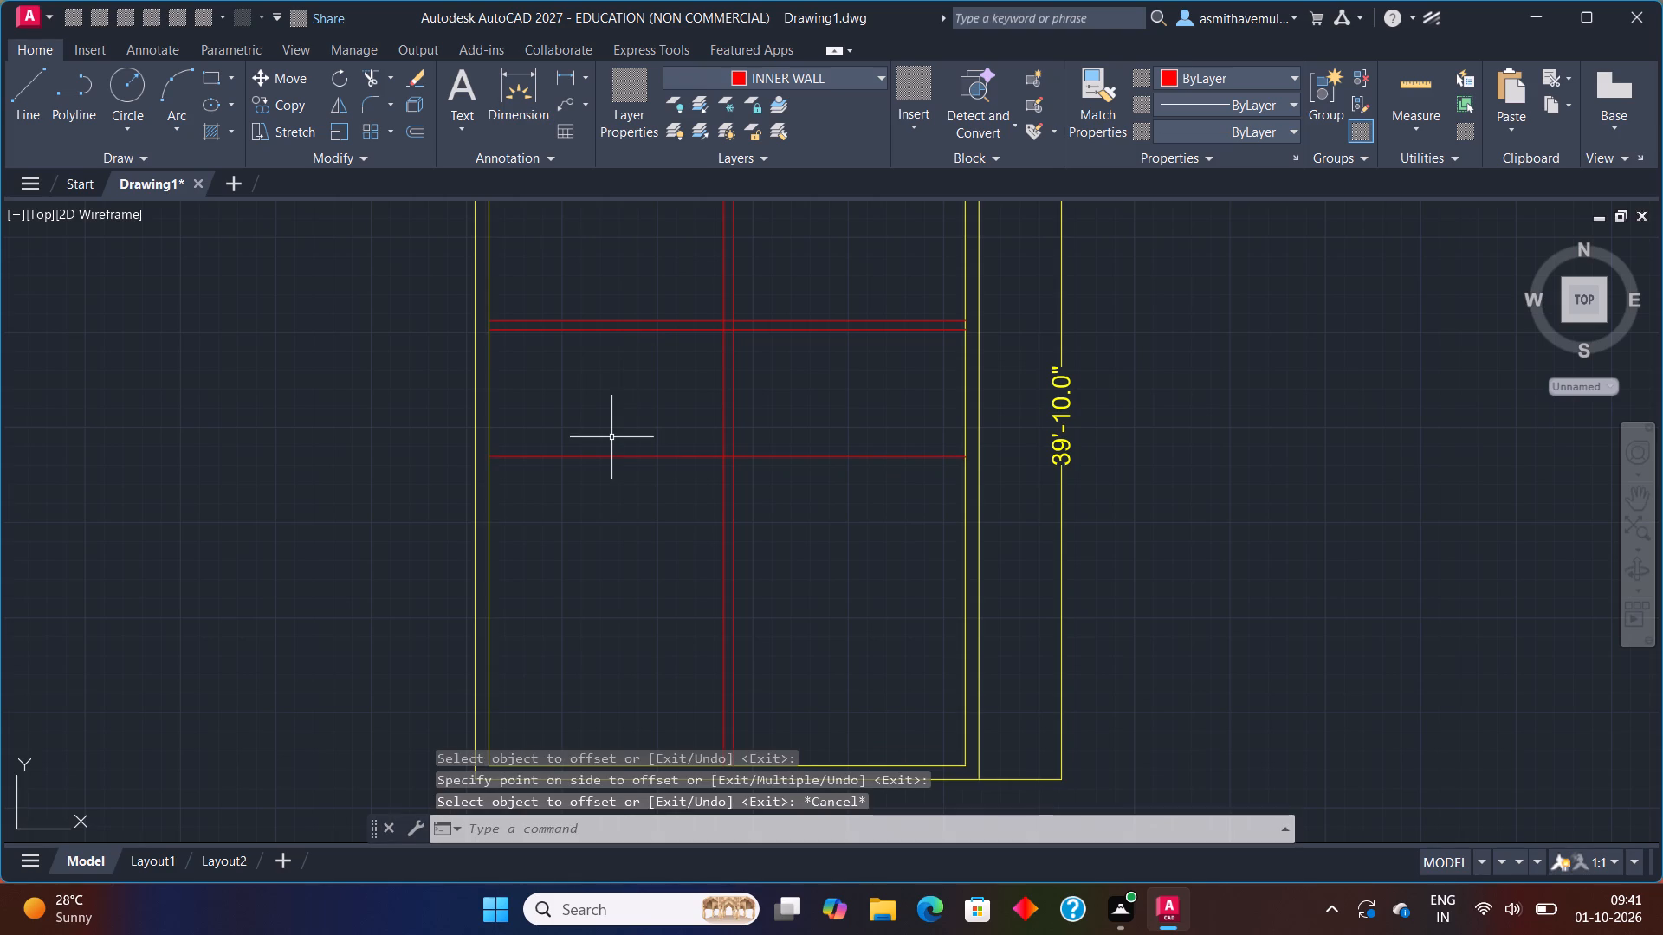
key("Return")
key("6")
key("shift+quotedbl")
key("Return")
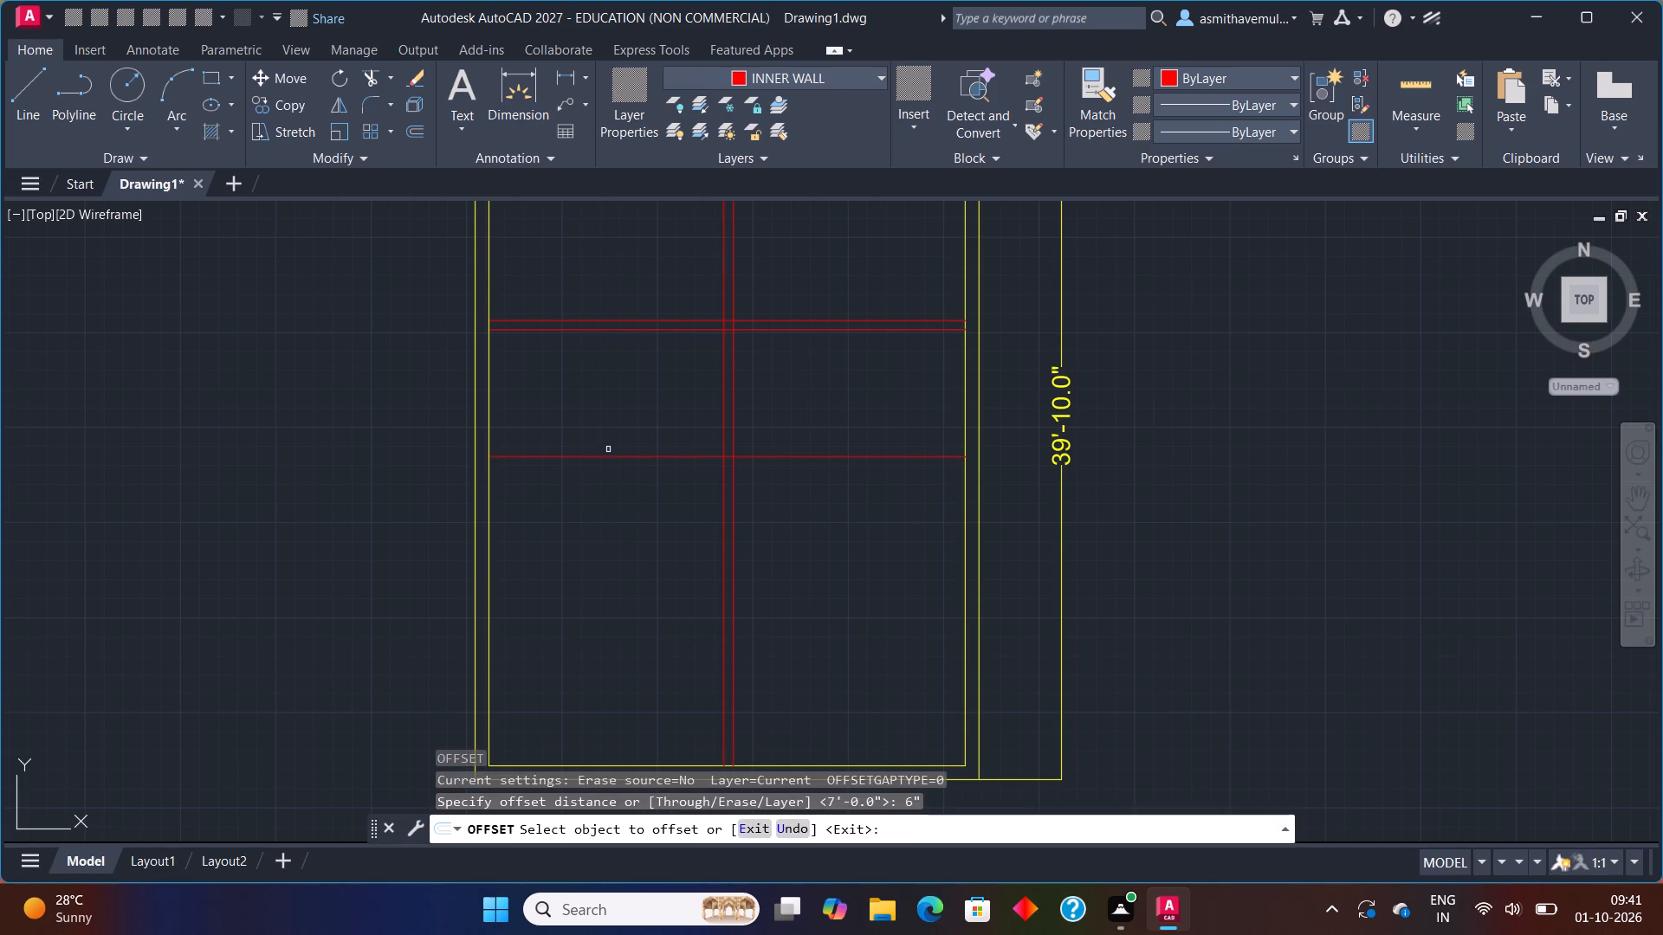
left_click(611, 459)
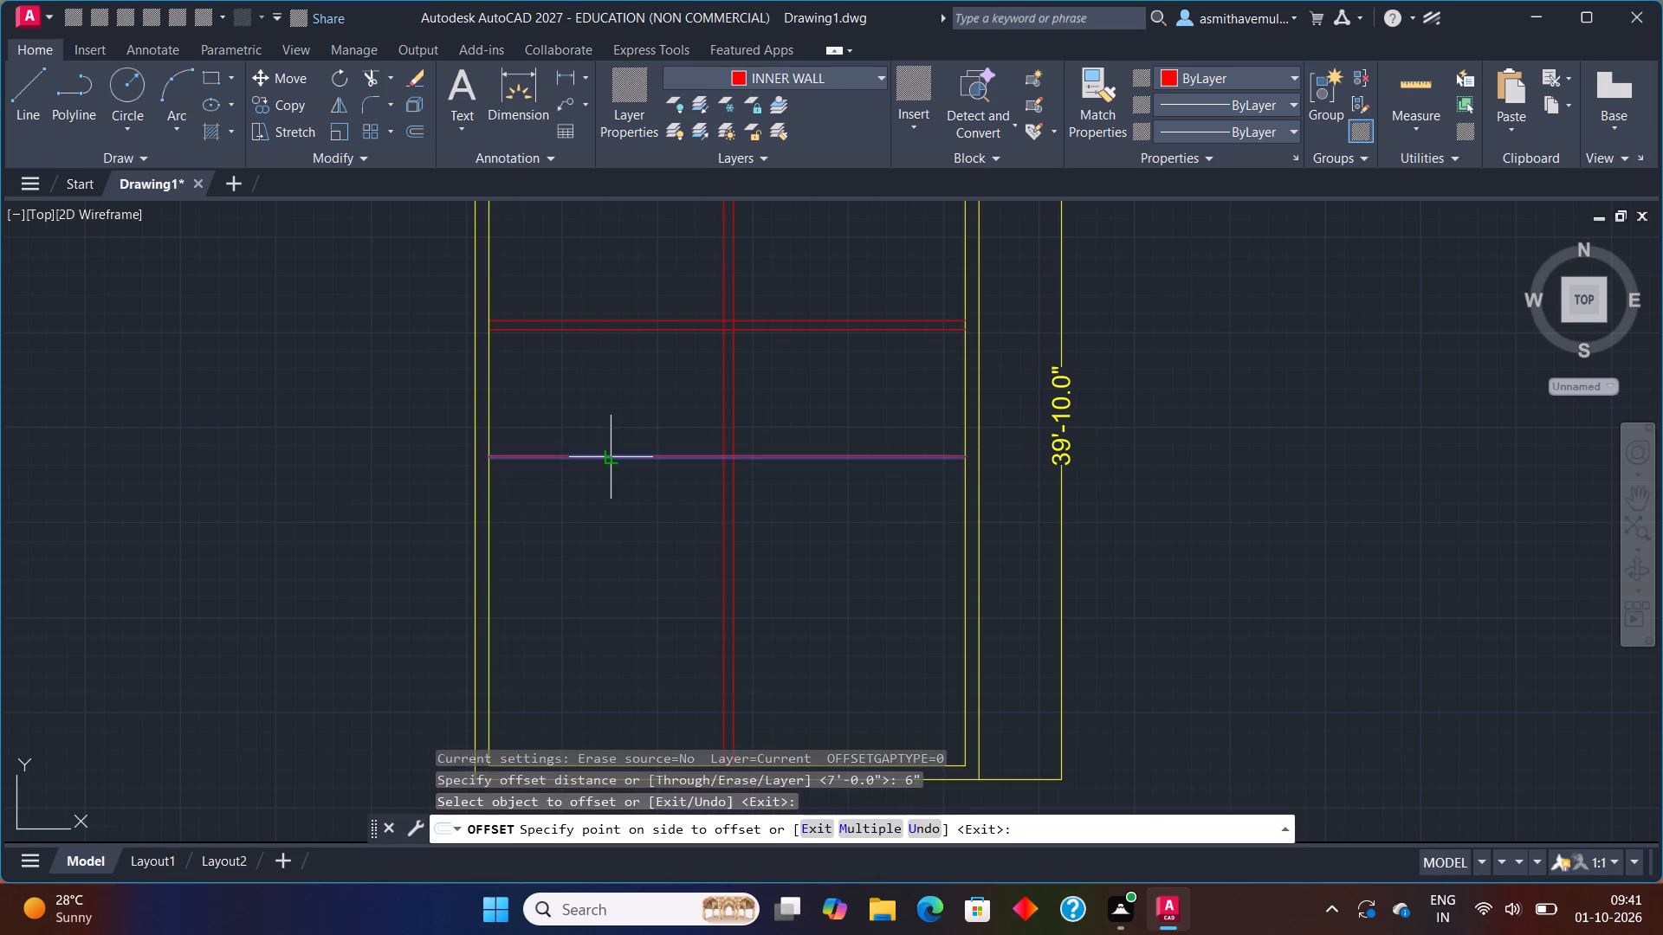
left_click(618, 504)
key("Escape")
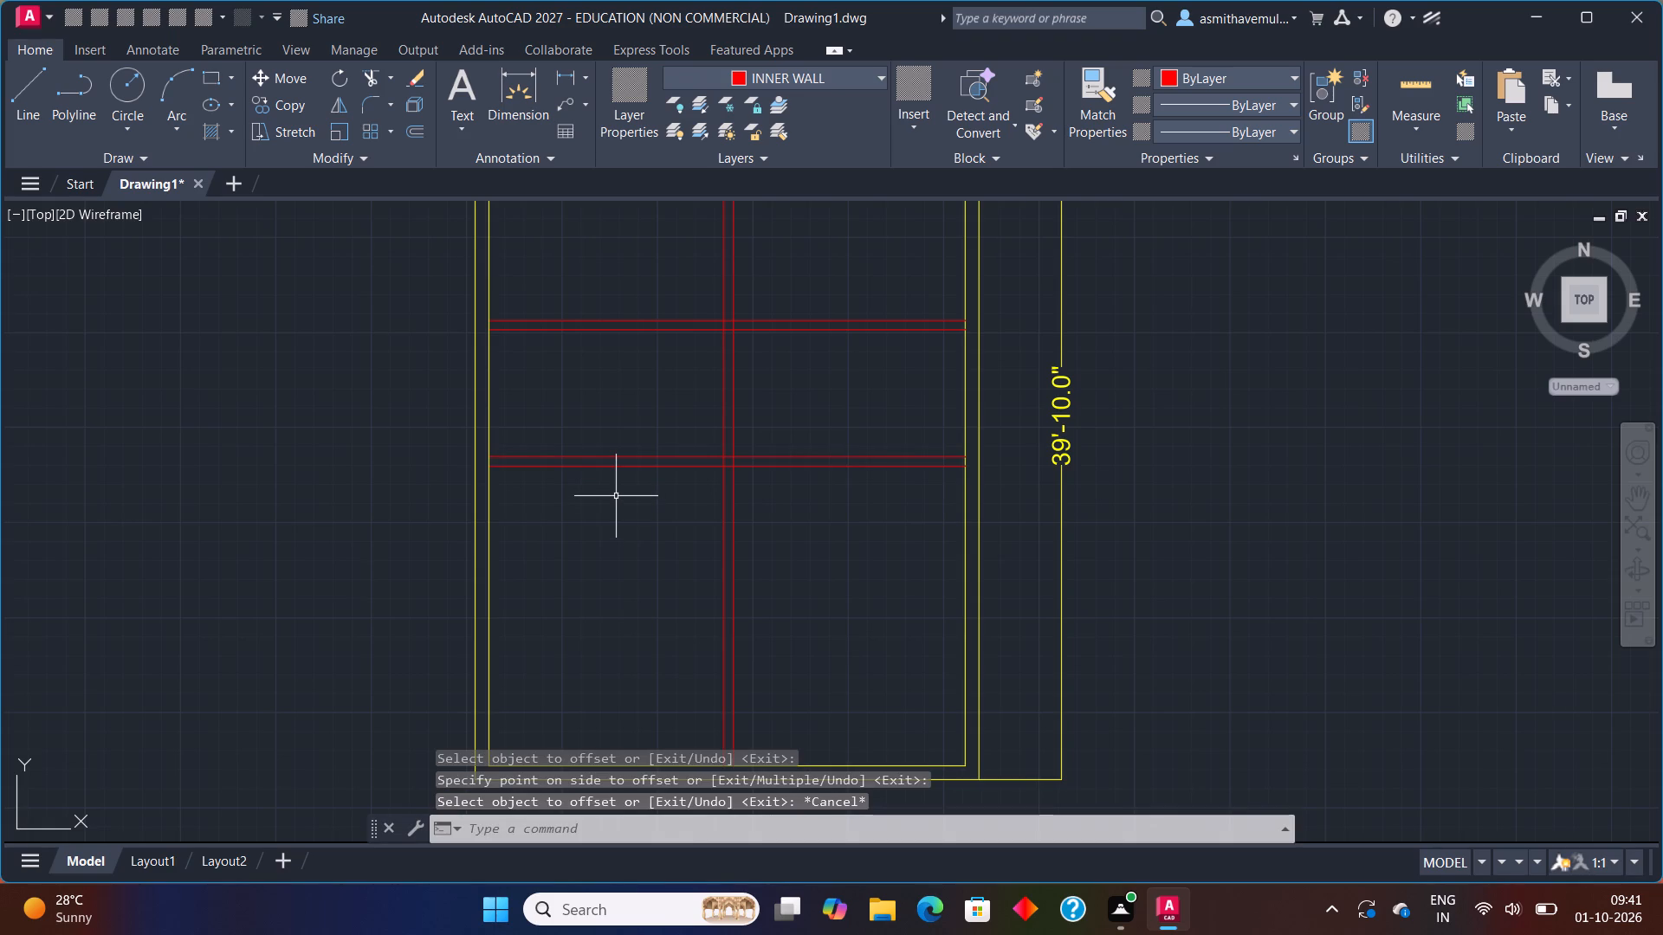
Offset the left outer wall's inner line 8'11" into the room for the first face of a second vertical inner wall.
key("o")
key("Return")
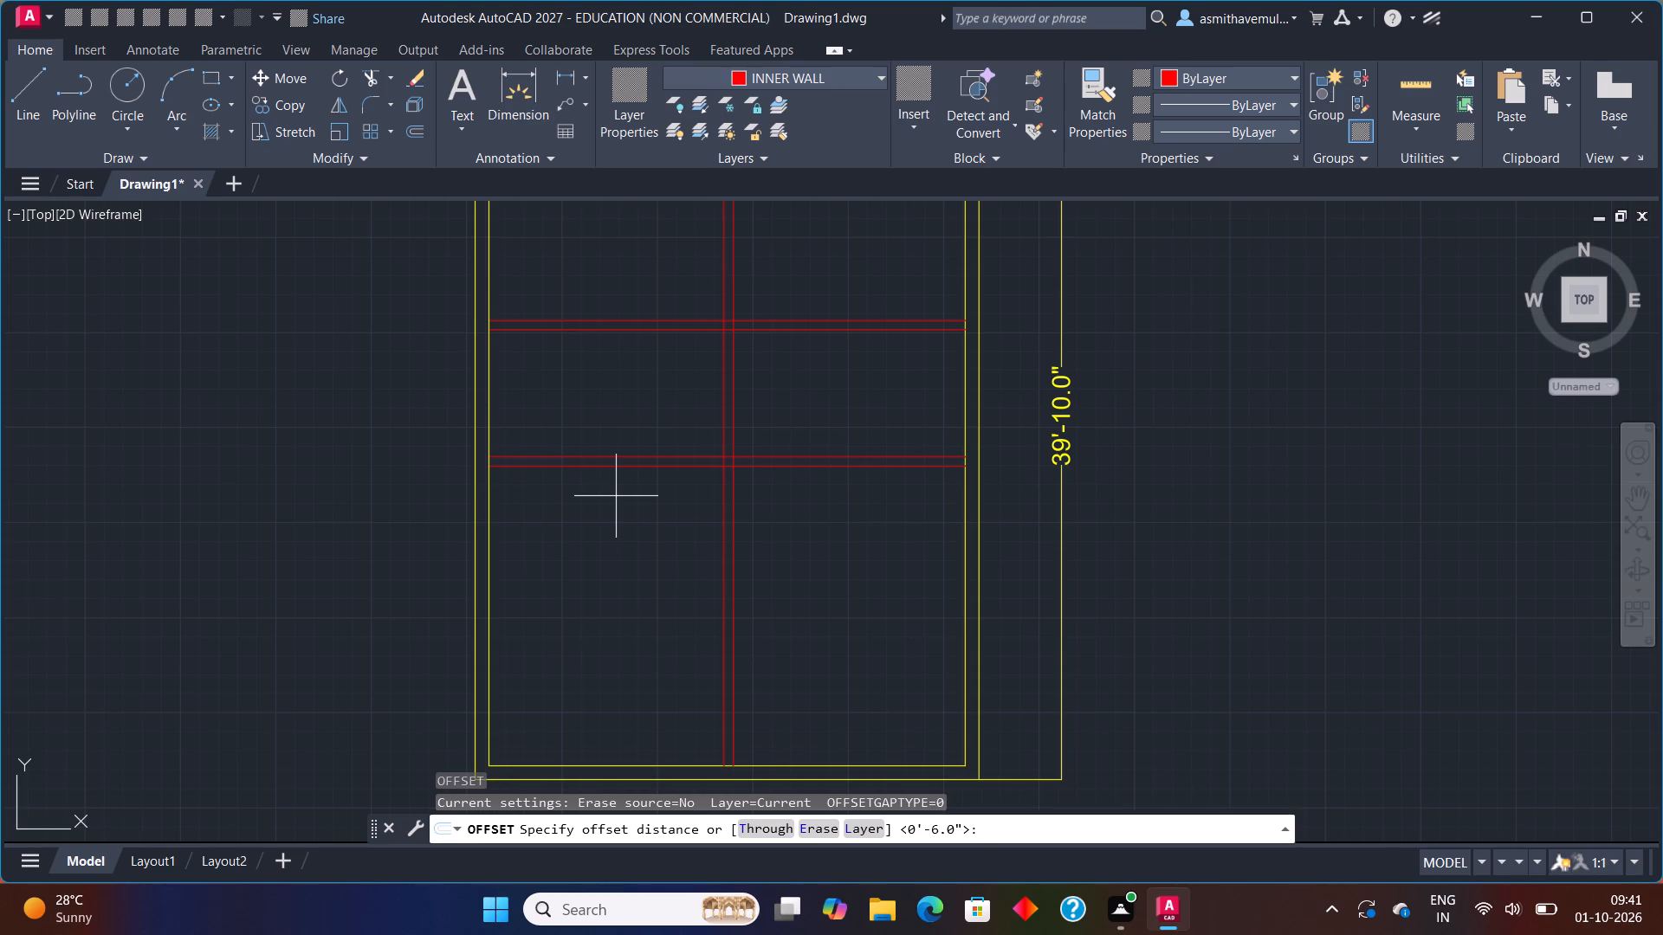
key("o")
key("Return")
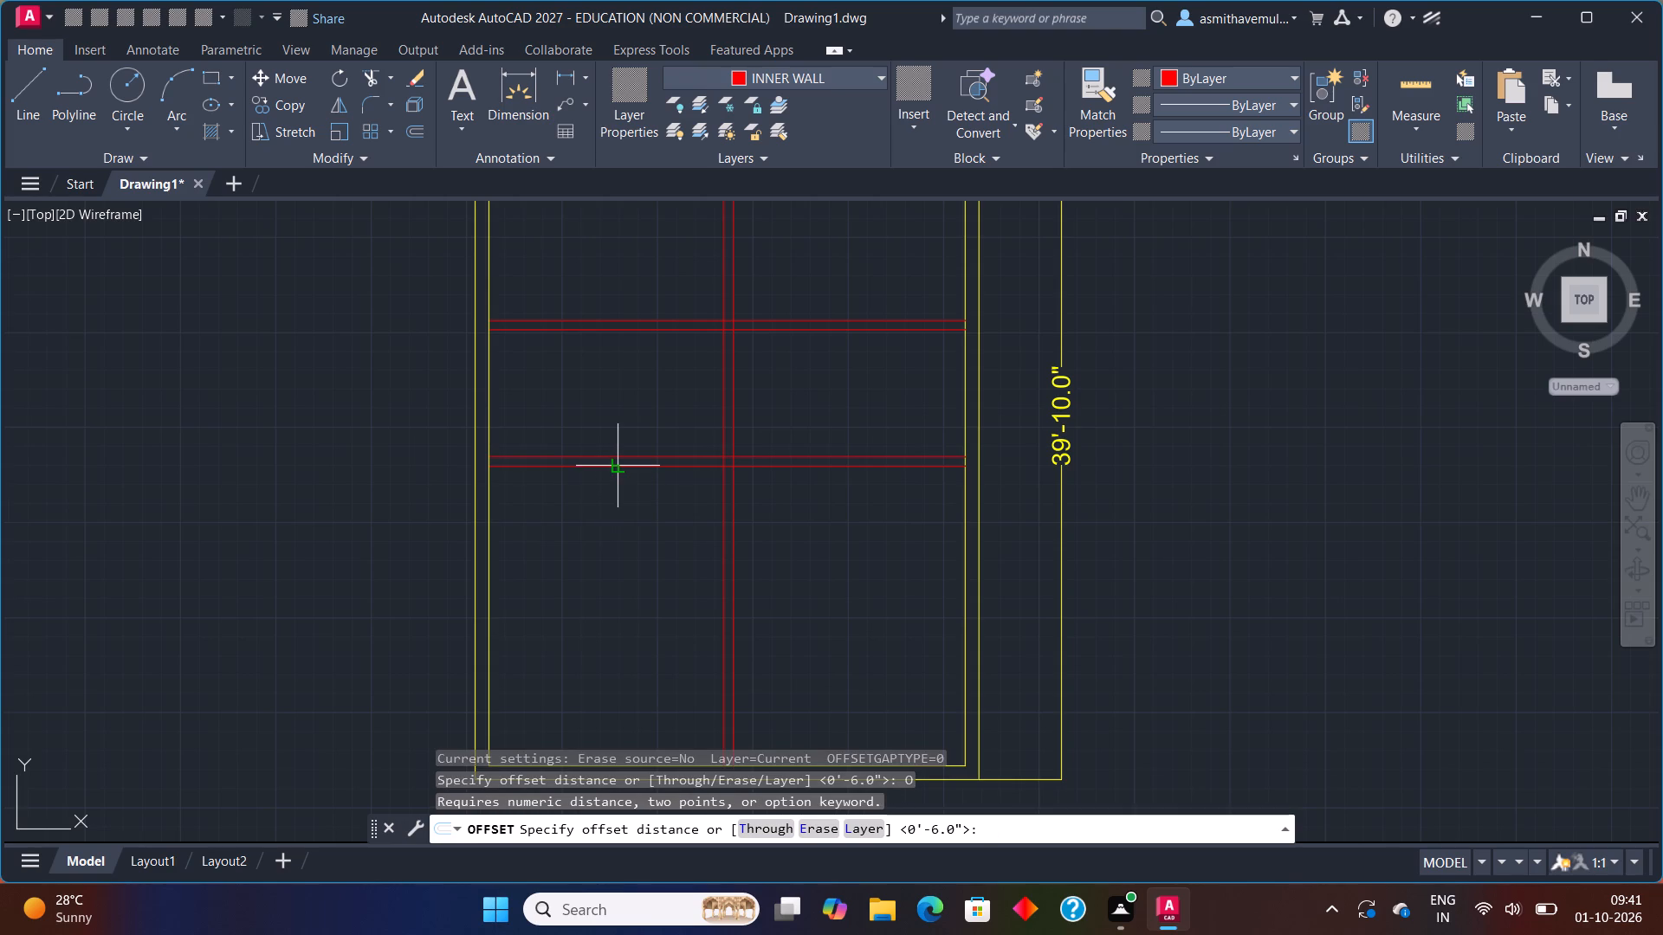
type("8'")
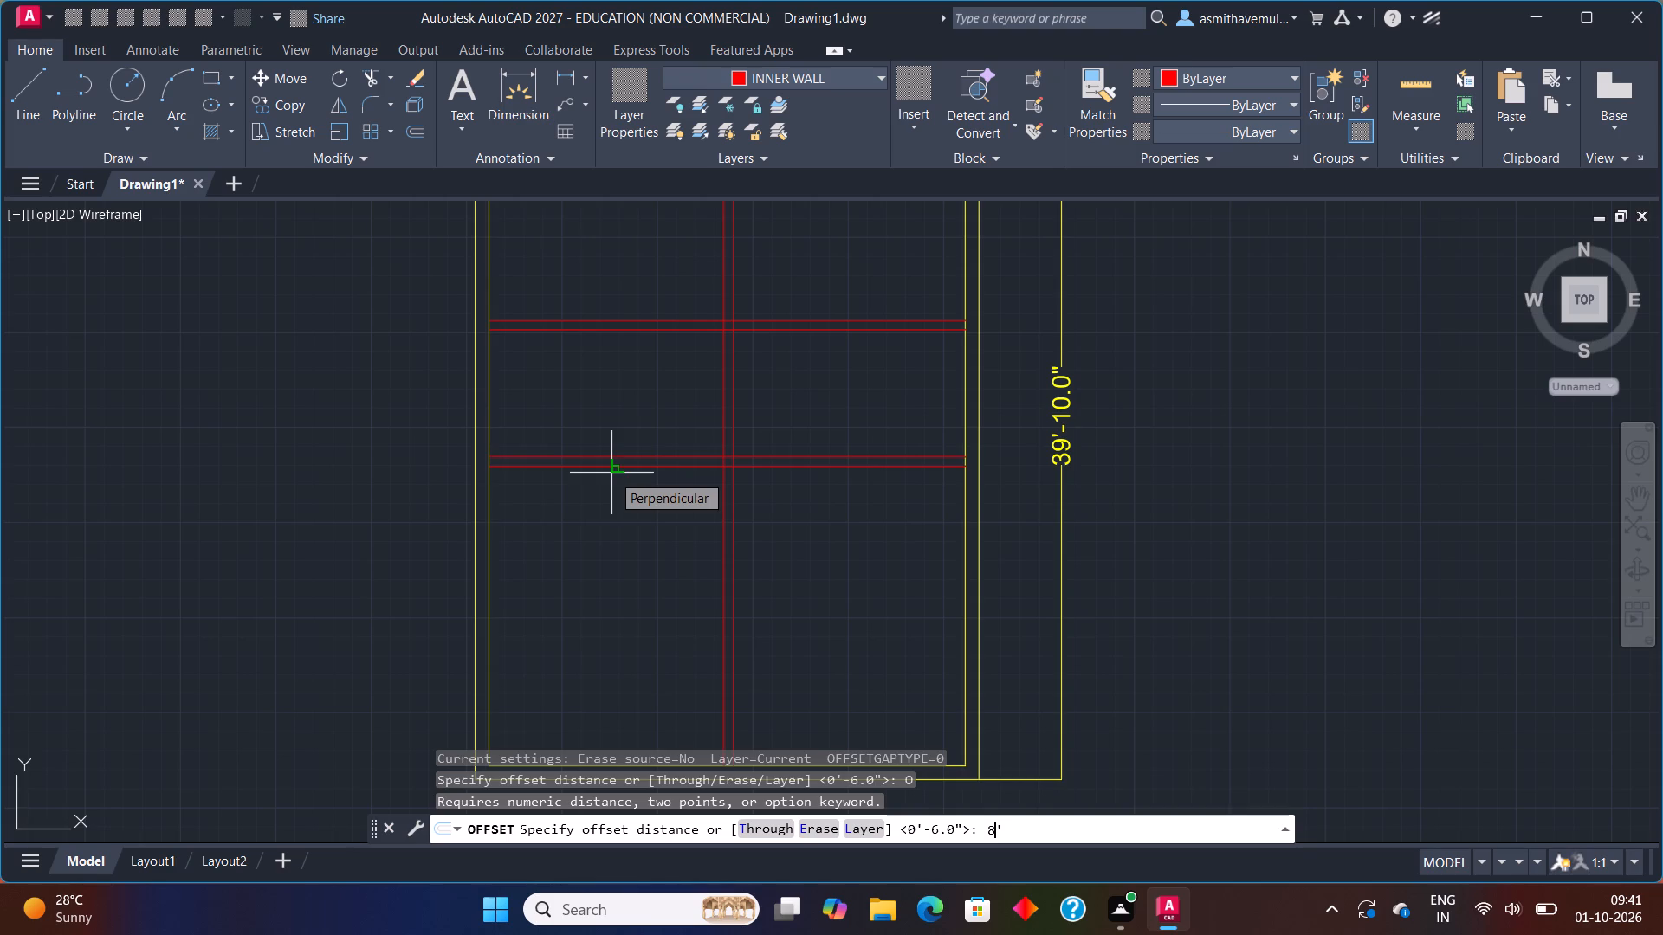
type("11")
key("shift+quotedbl")
key("Return")
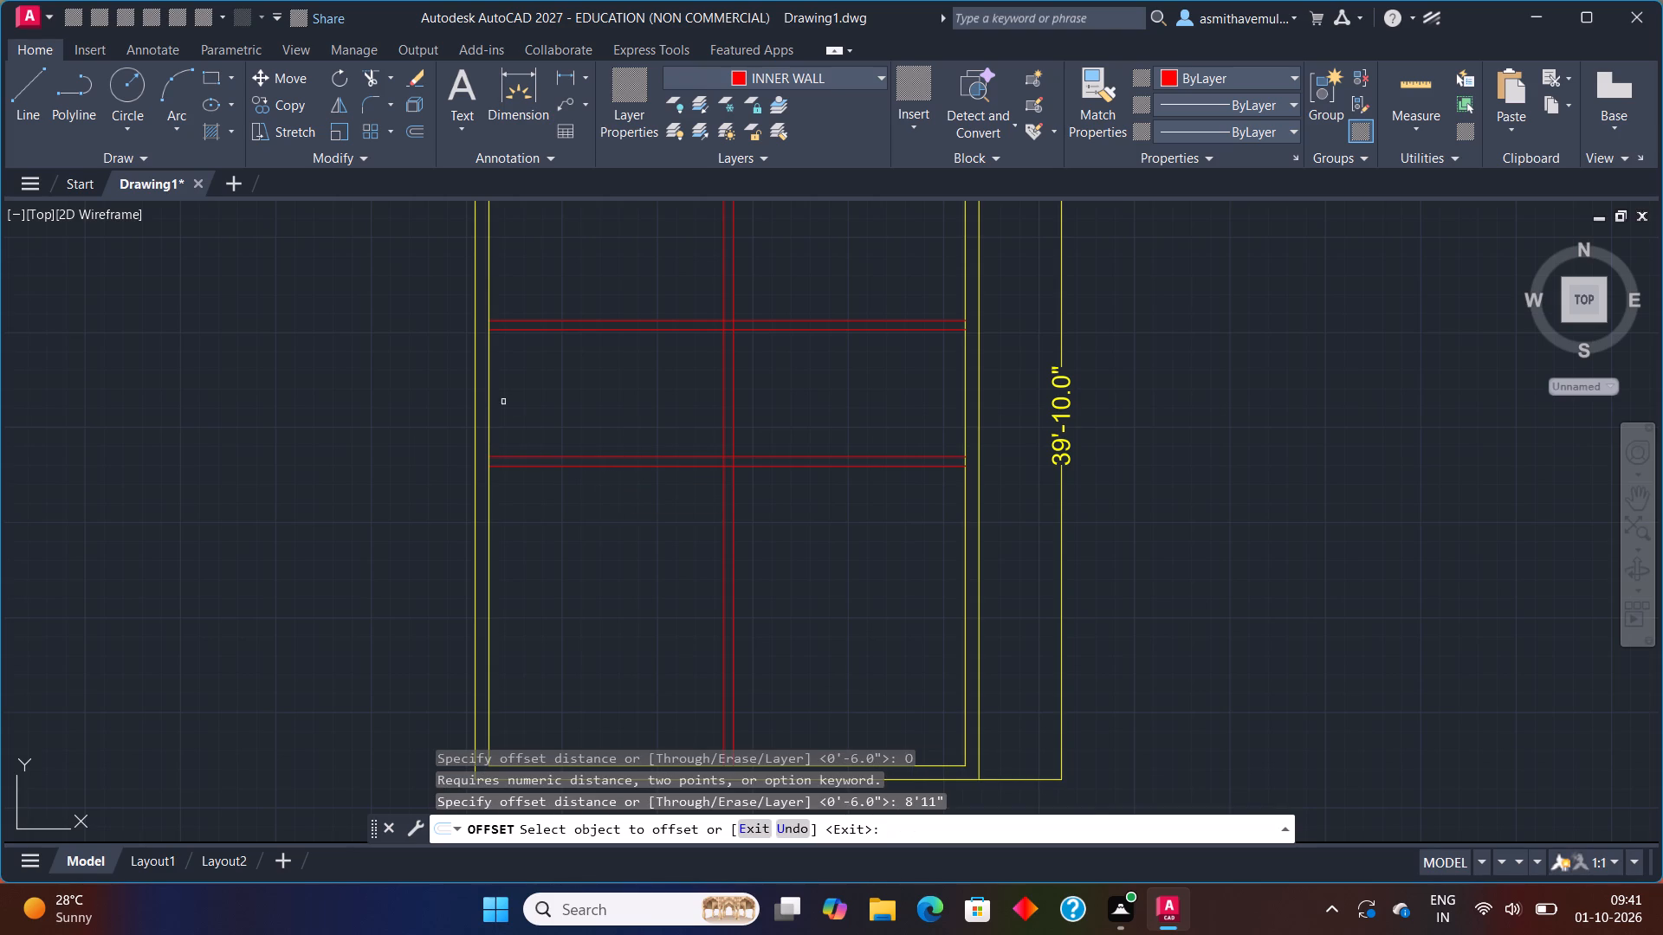
left_click(489, 396)
left_click(561, 368)
key("Escape")
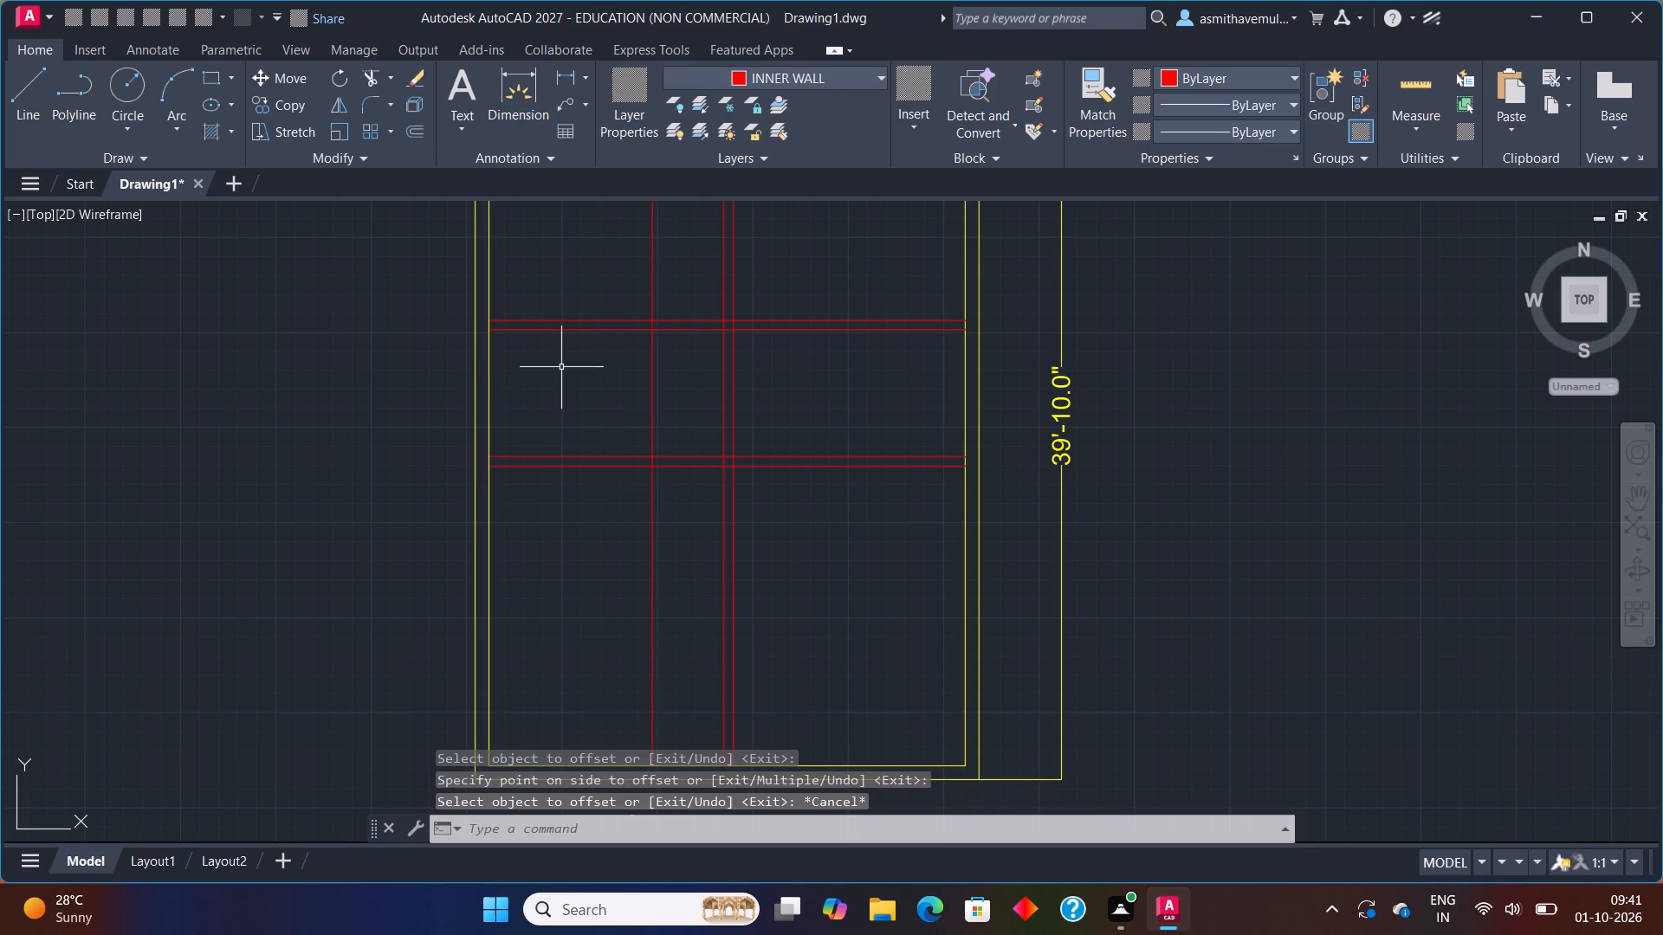
Offset the second vertical inner wall's line 6" to its right to give that wall its thickness.
key("o")
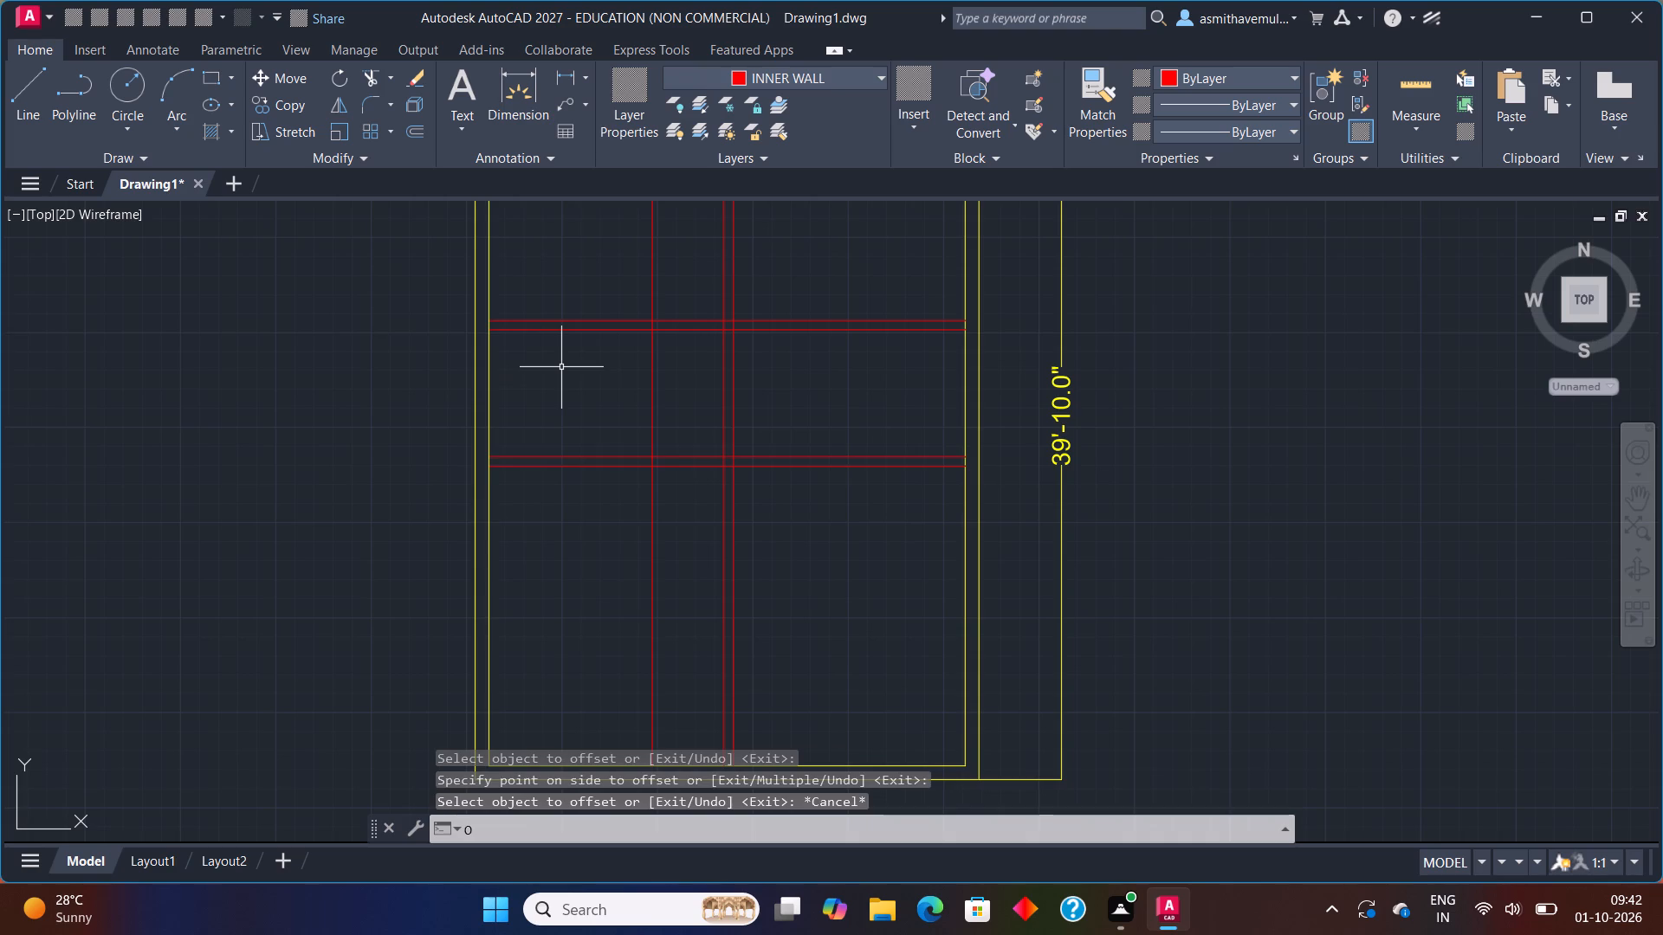
key("Return")
type("6\"")
key("Return")
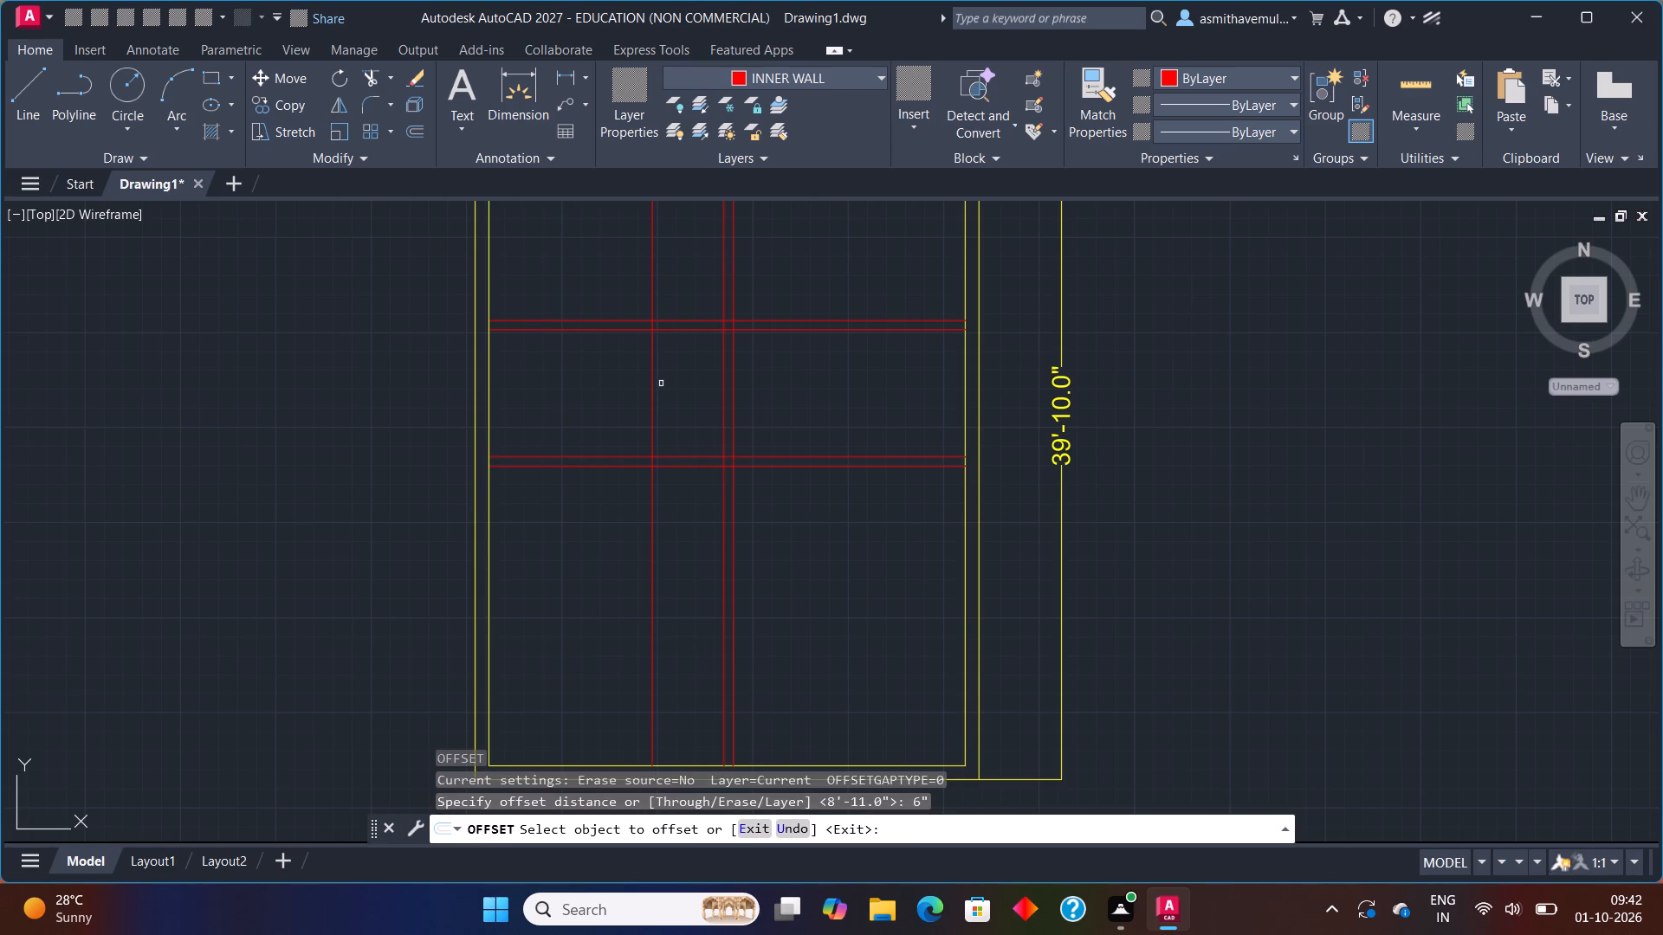
left_click(655, 386)
left_click(699, 378)
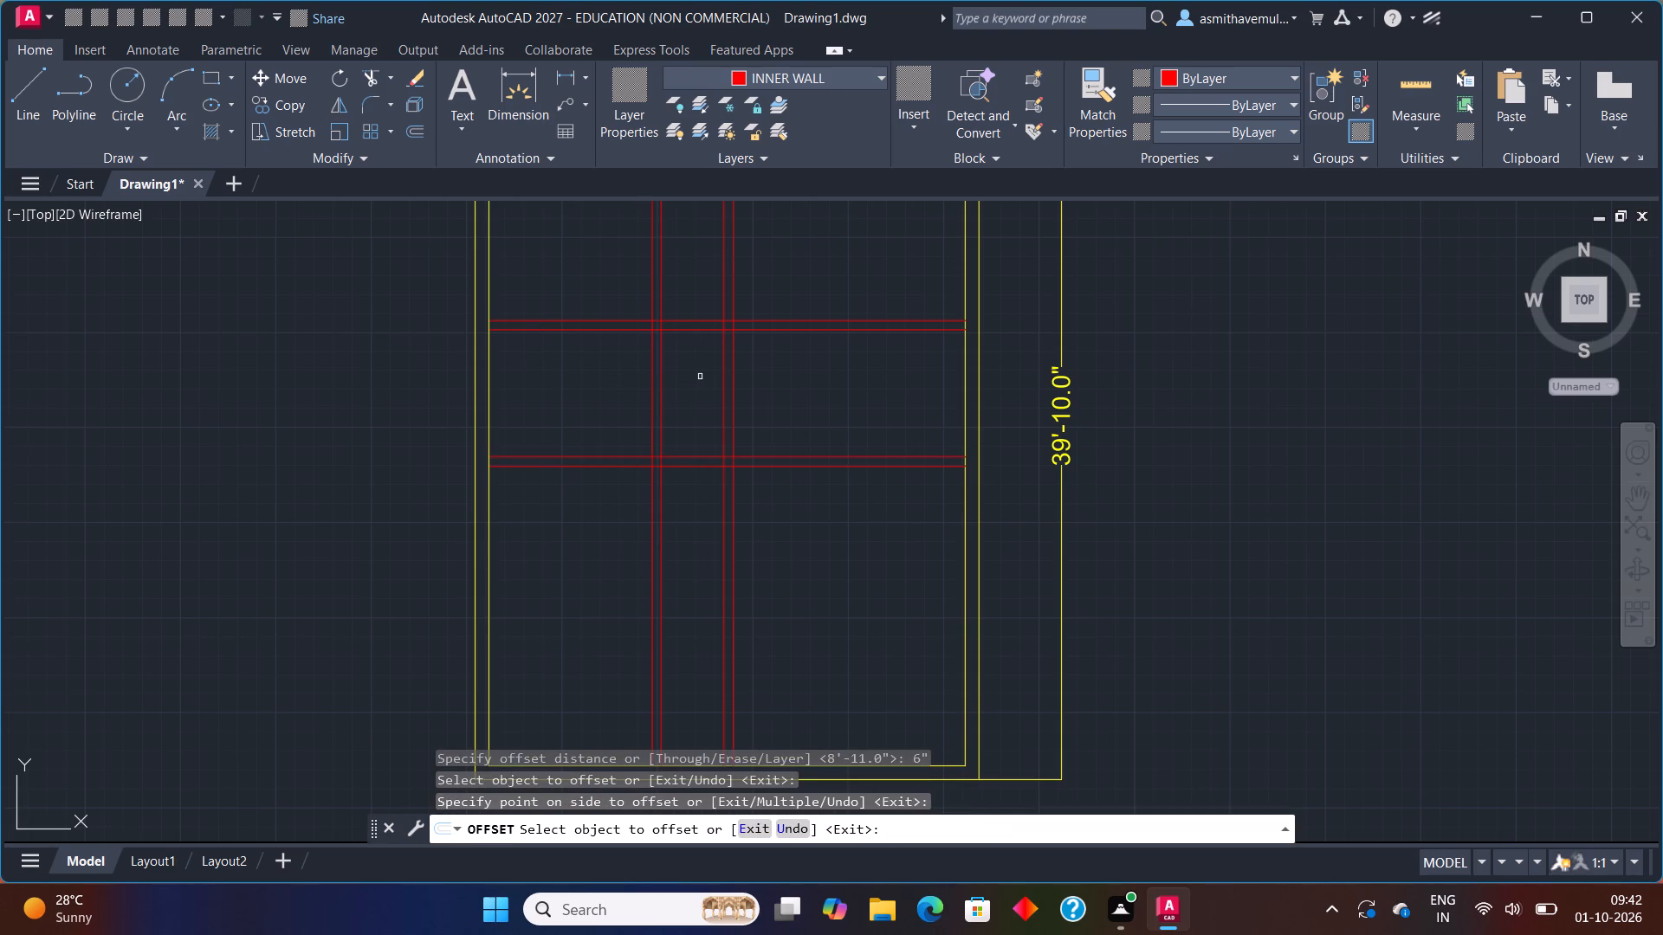
key("Escape")
Trim both vertical inner walls below the lower horizontal wall, and that horizontal wall to the right of the 12'10" vertical wall.
type("TRIM")
key("Return")
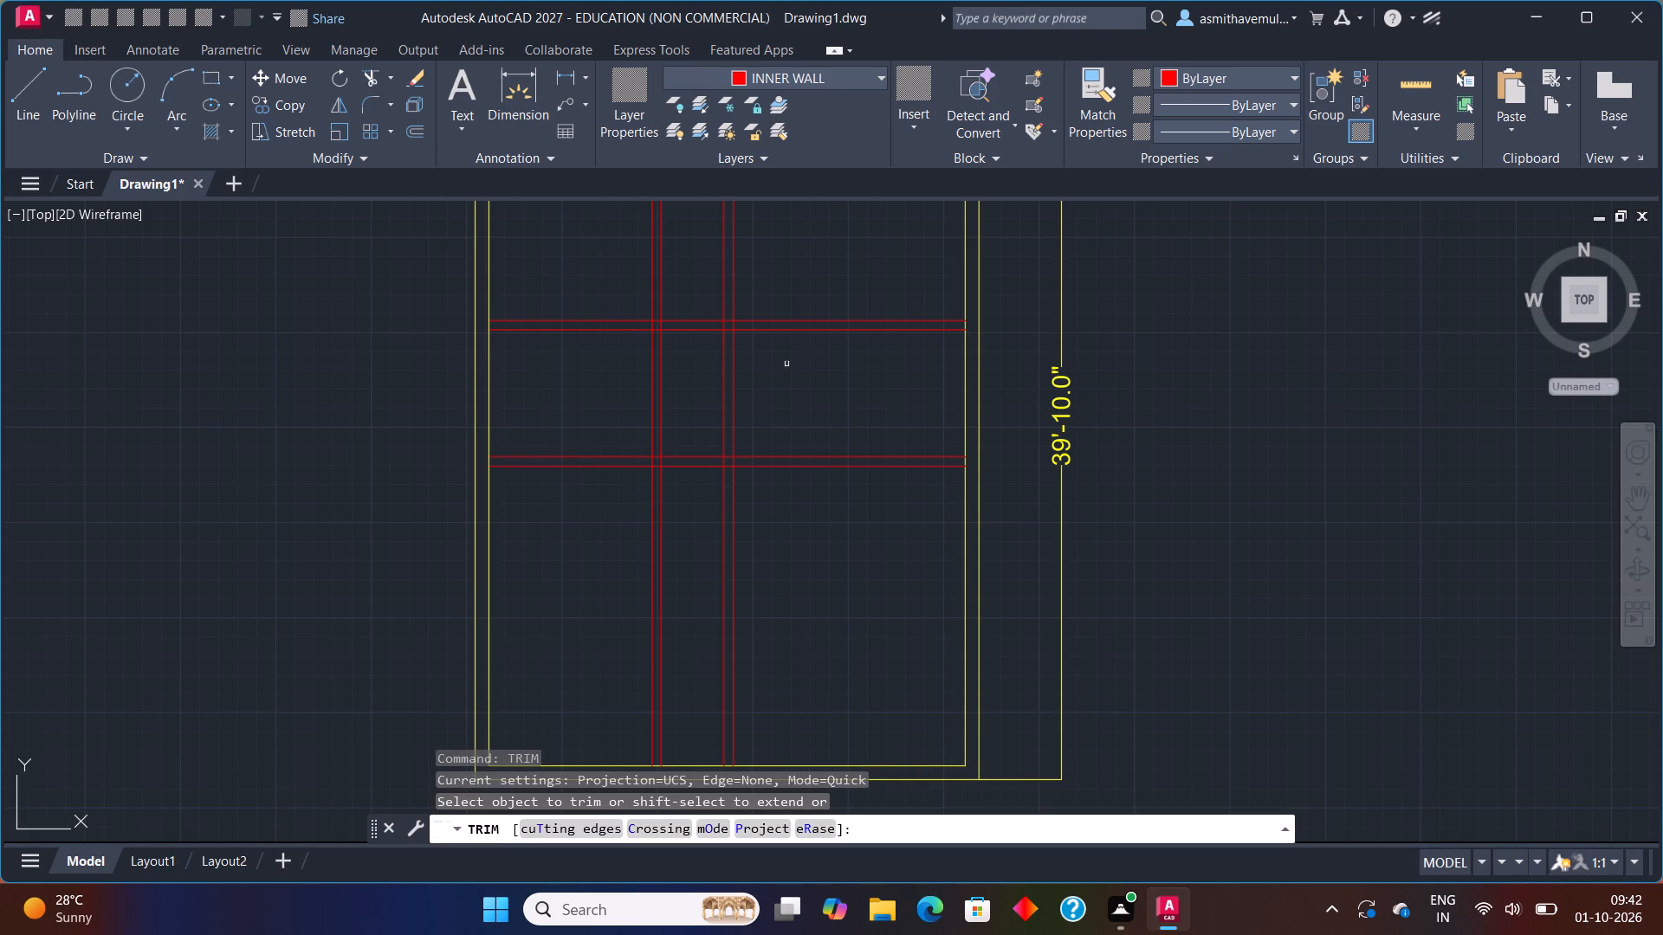
left_click_drag(831, 424, 702, 611)
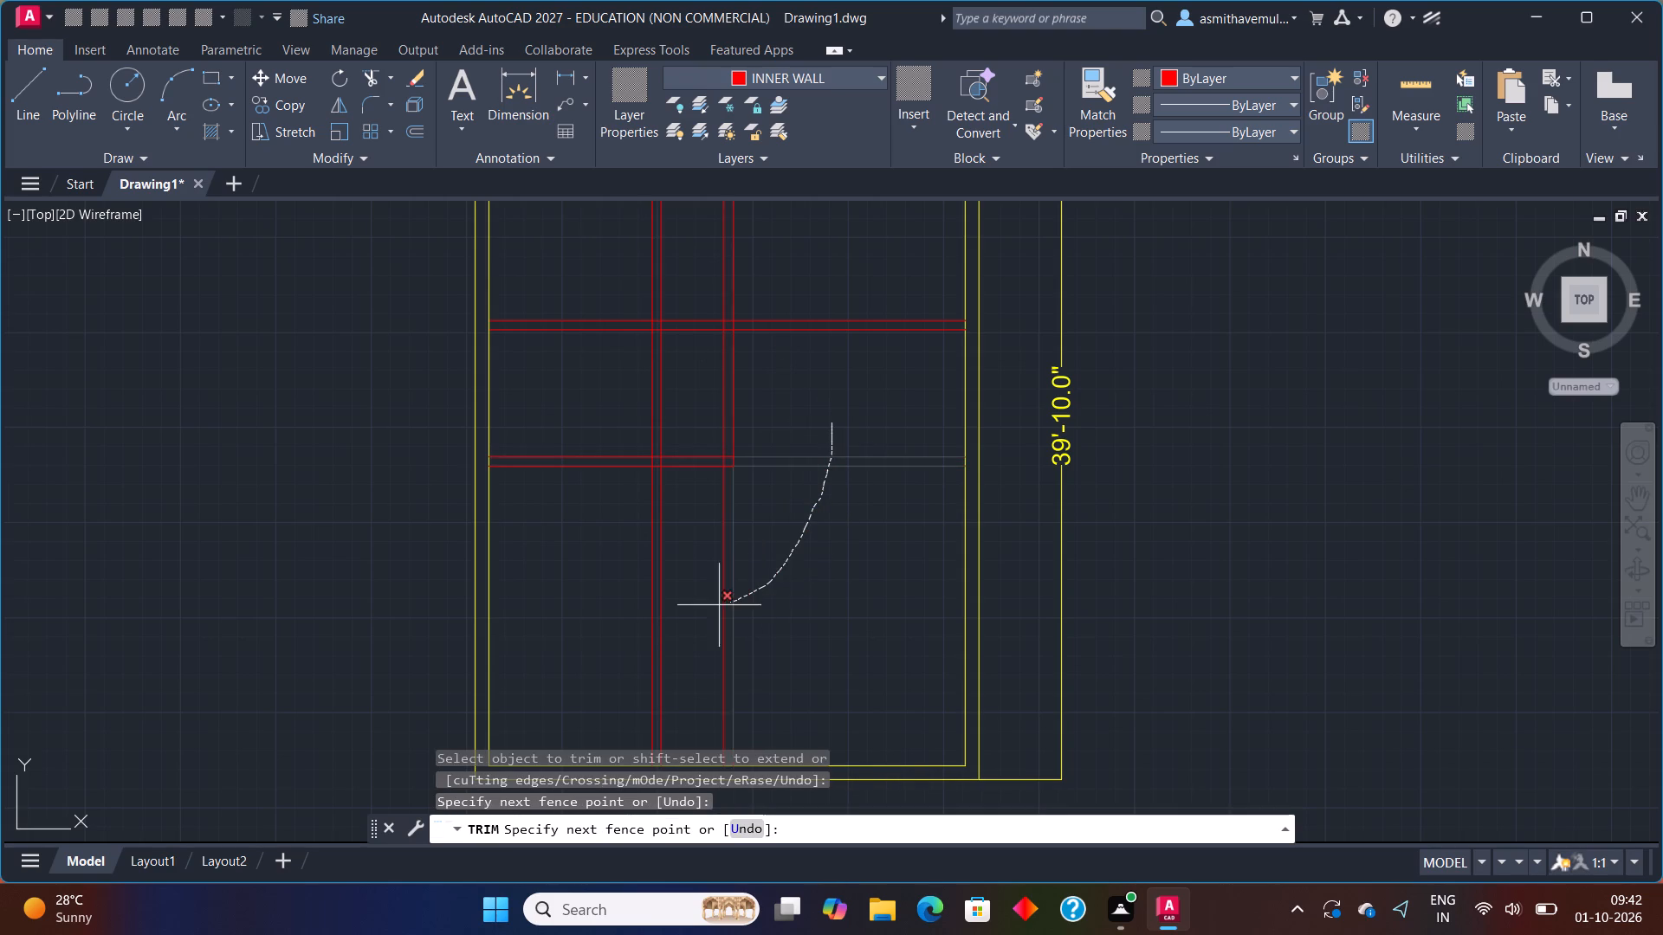
left_click_drag(702, 611, 631, 627)
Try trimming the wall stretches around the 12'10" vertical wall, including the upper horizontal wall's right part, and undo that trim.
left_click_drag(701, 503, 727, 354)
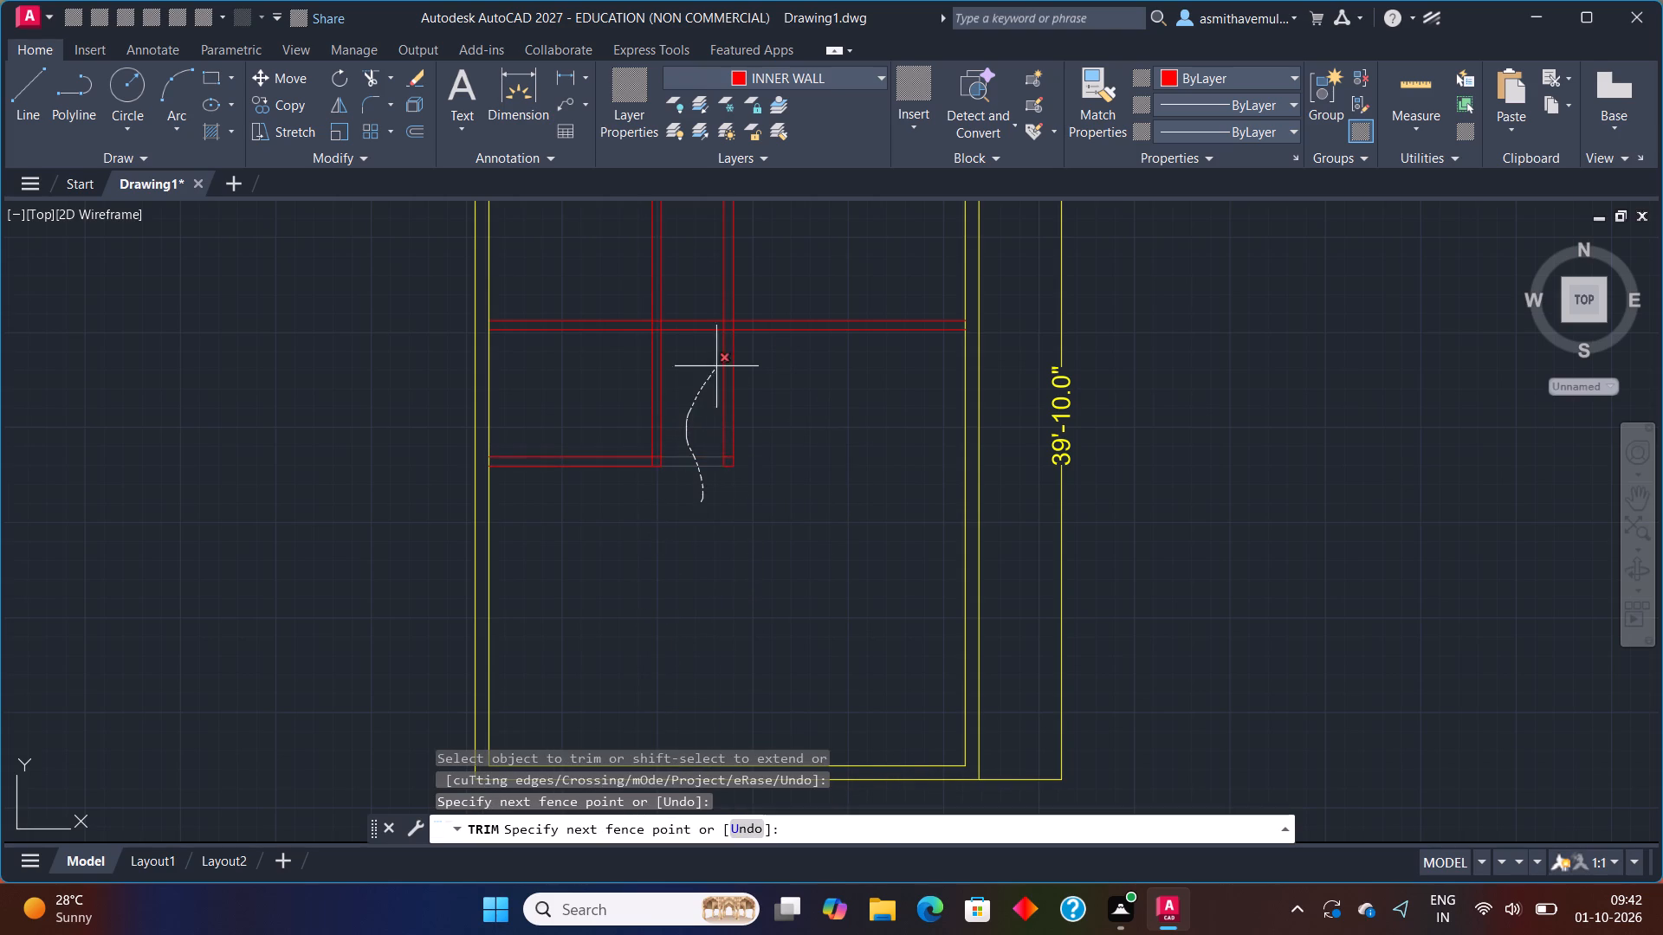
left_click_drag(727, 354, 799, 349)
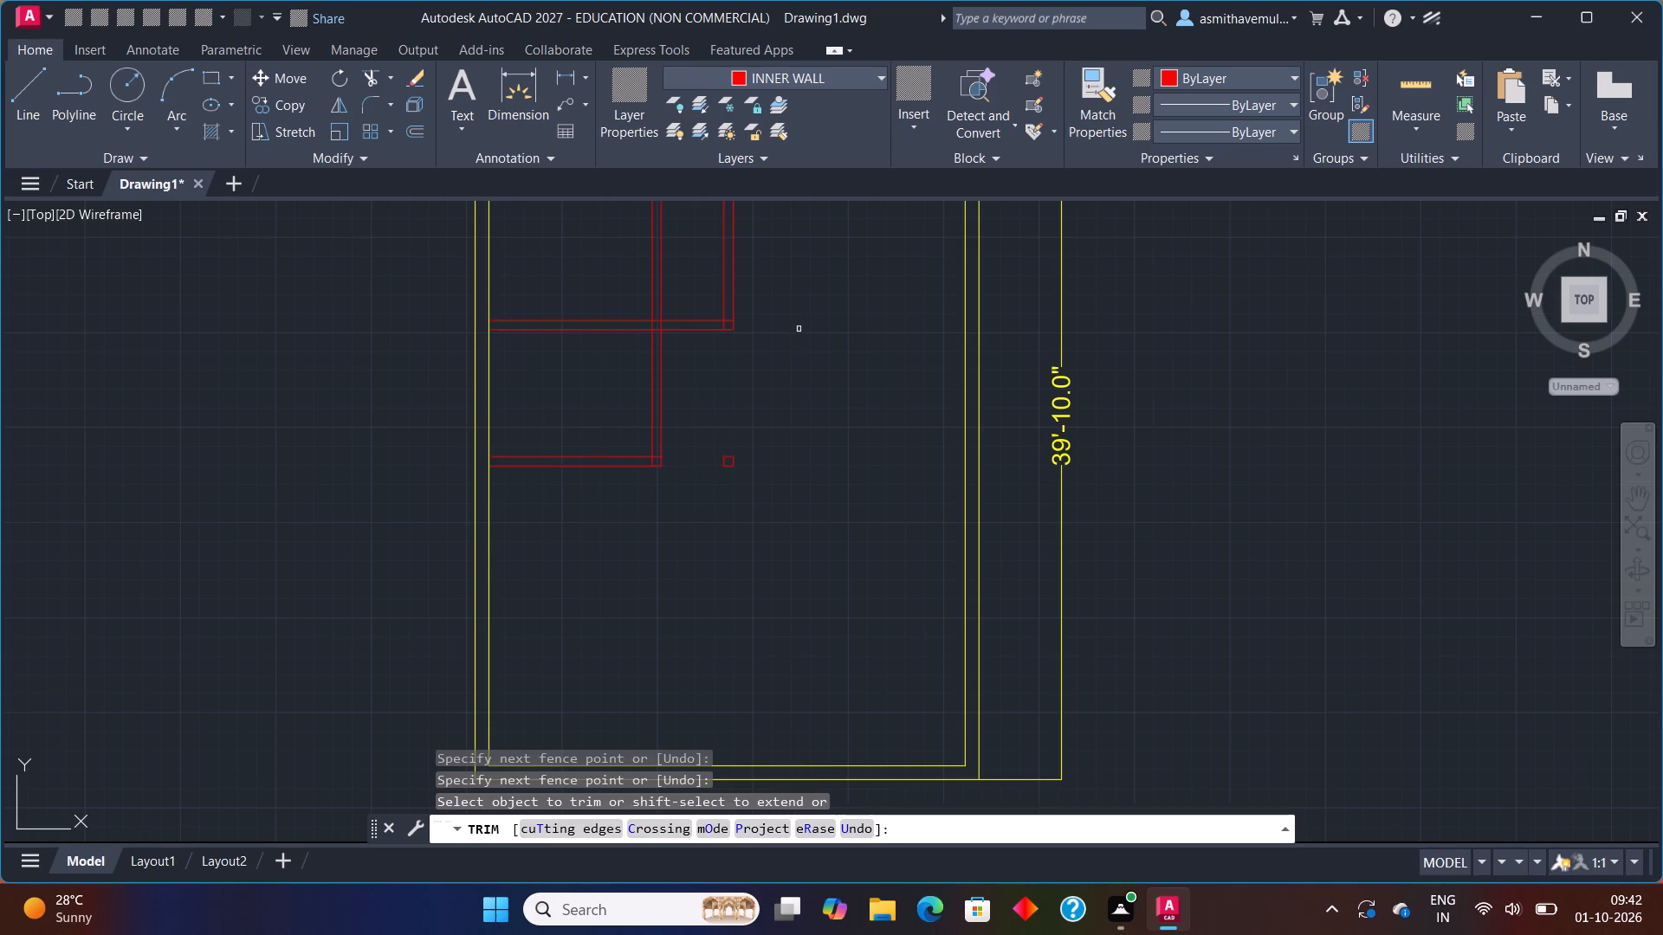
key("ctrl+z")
Trim the 12'10" vertical wall between the two horizontal walls, and the lower horizontal wall between the two vertical walls.
left_click_drag(757, 385, 714, 384)
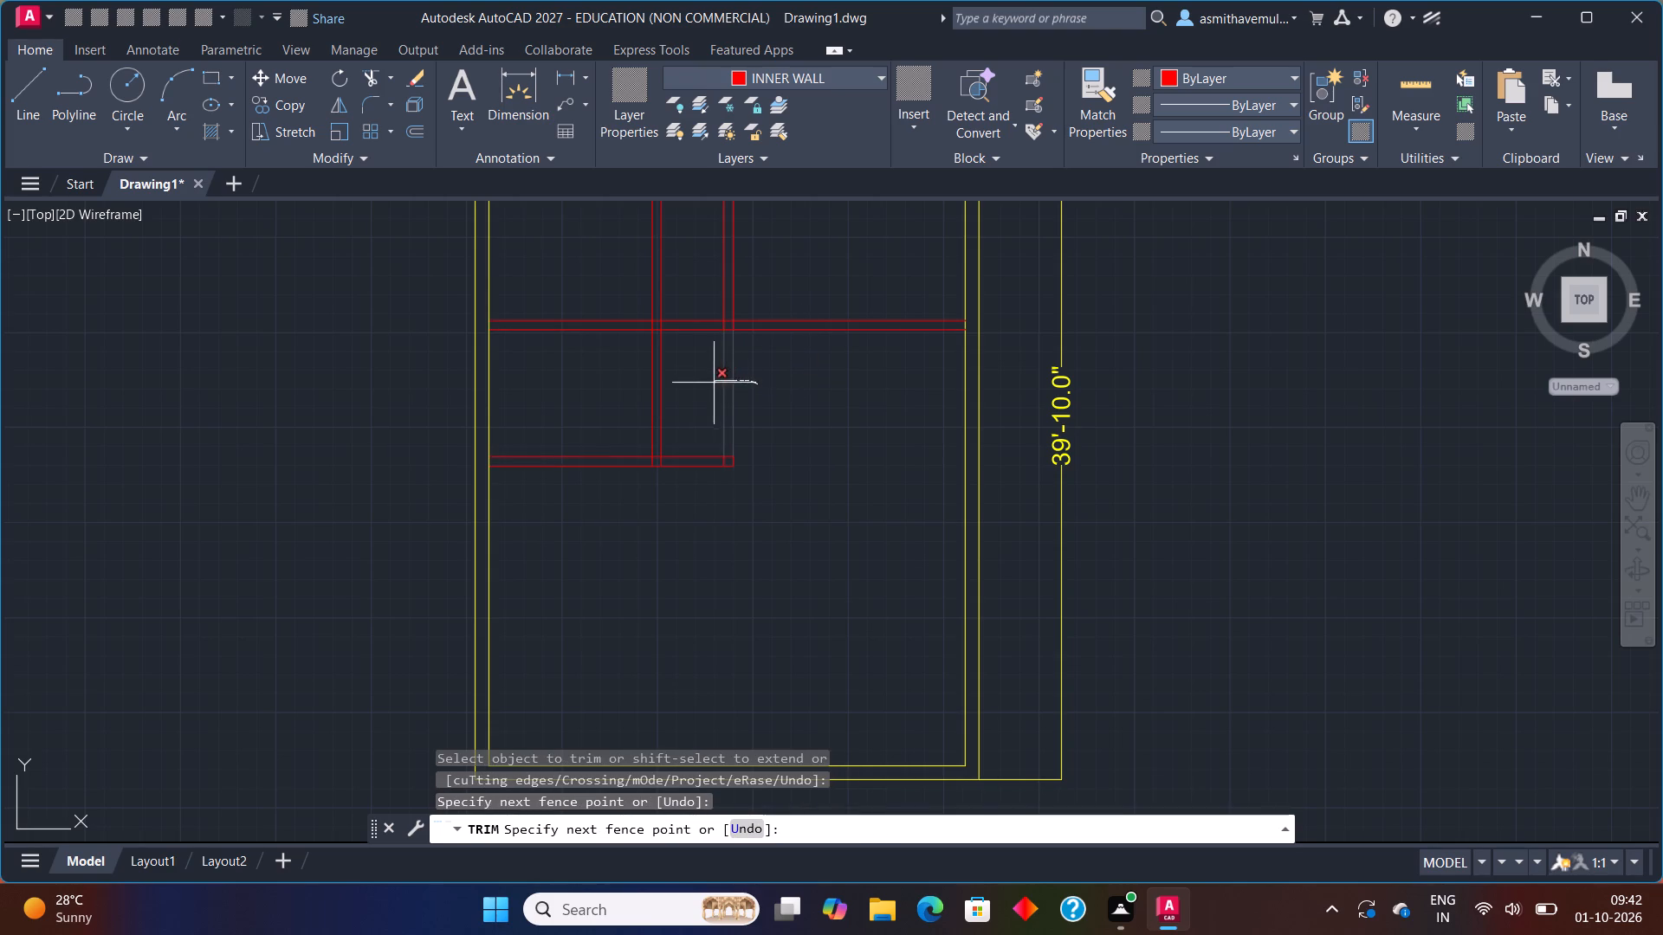
left_click_drag(714, 384, 713, 484)
Remove the small leftover square where the 12'10" vertical wall crossed the lower horizontal wall.
left_click(727, 462)
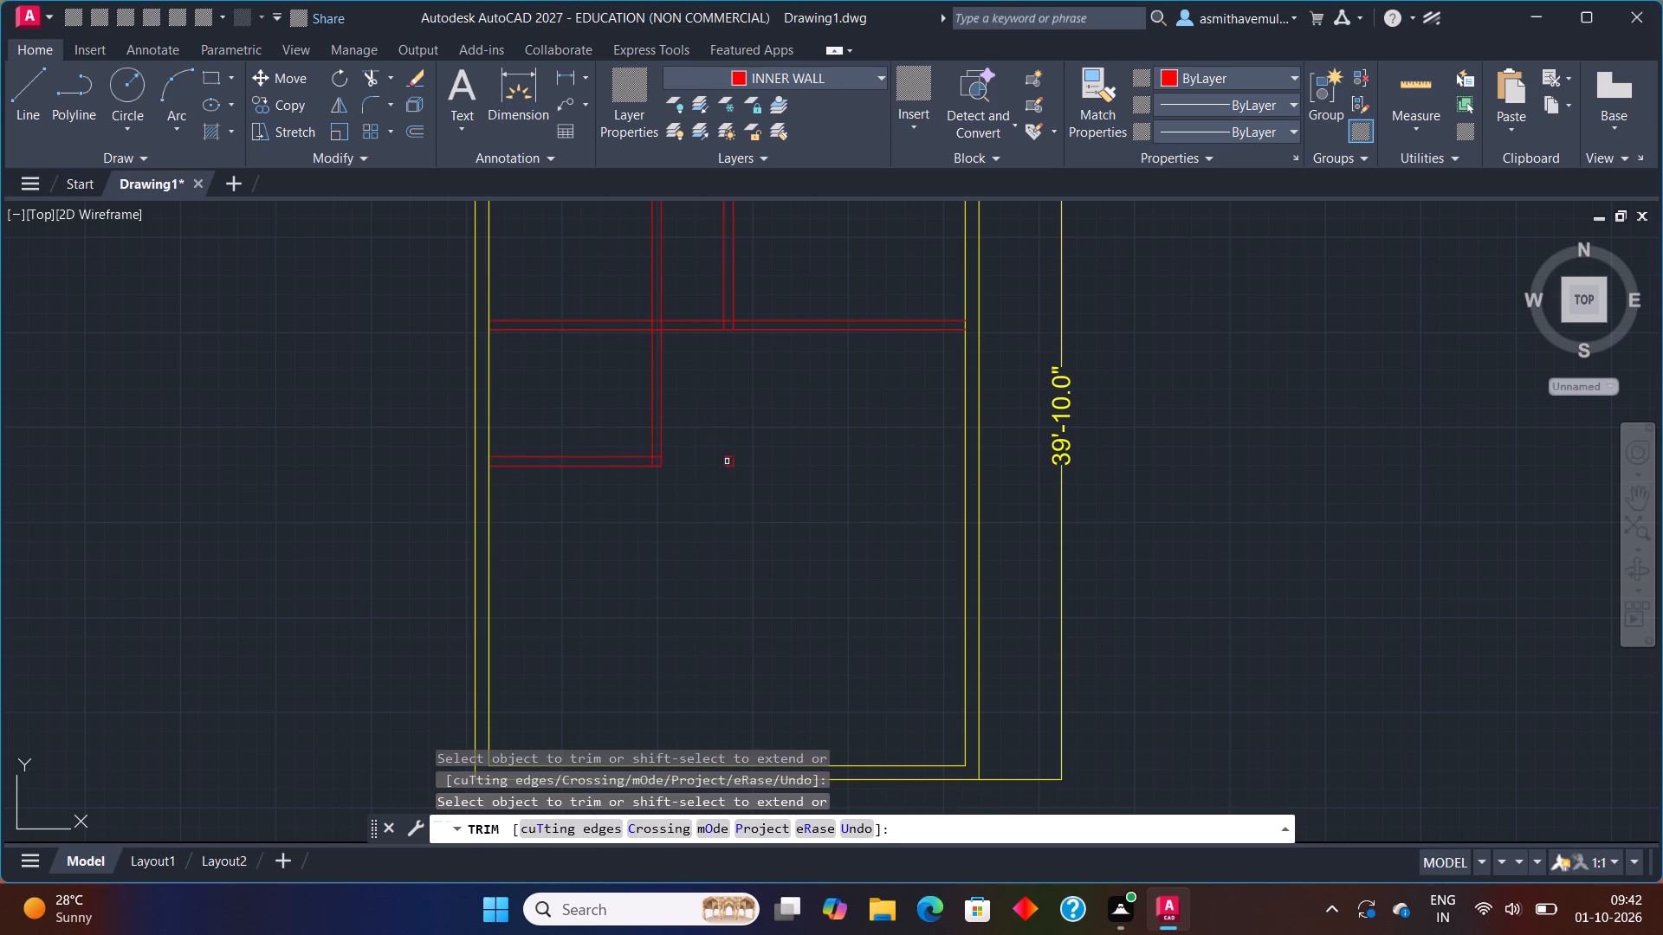
left_click(728, 454)
left_click_drag(734, 440, 738, 506)
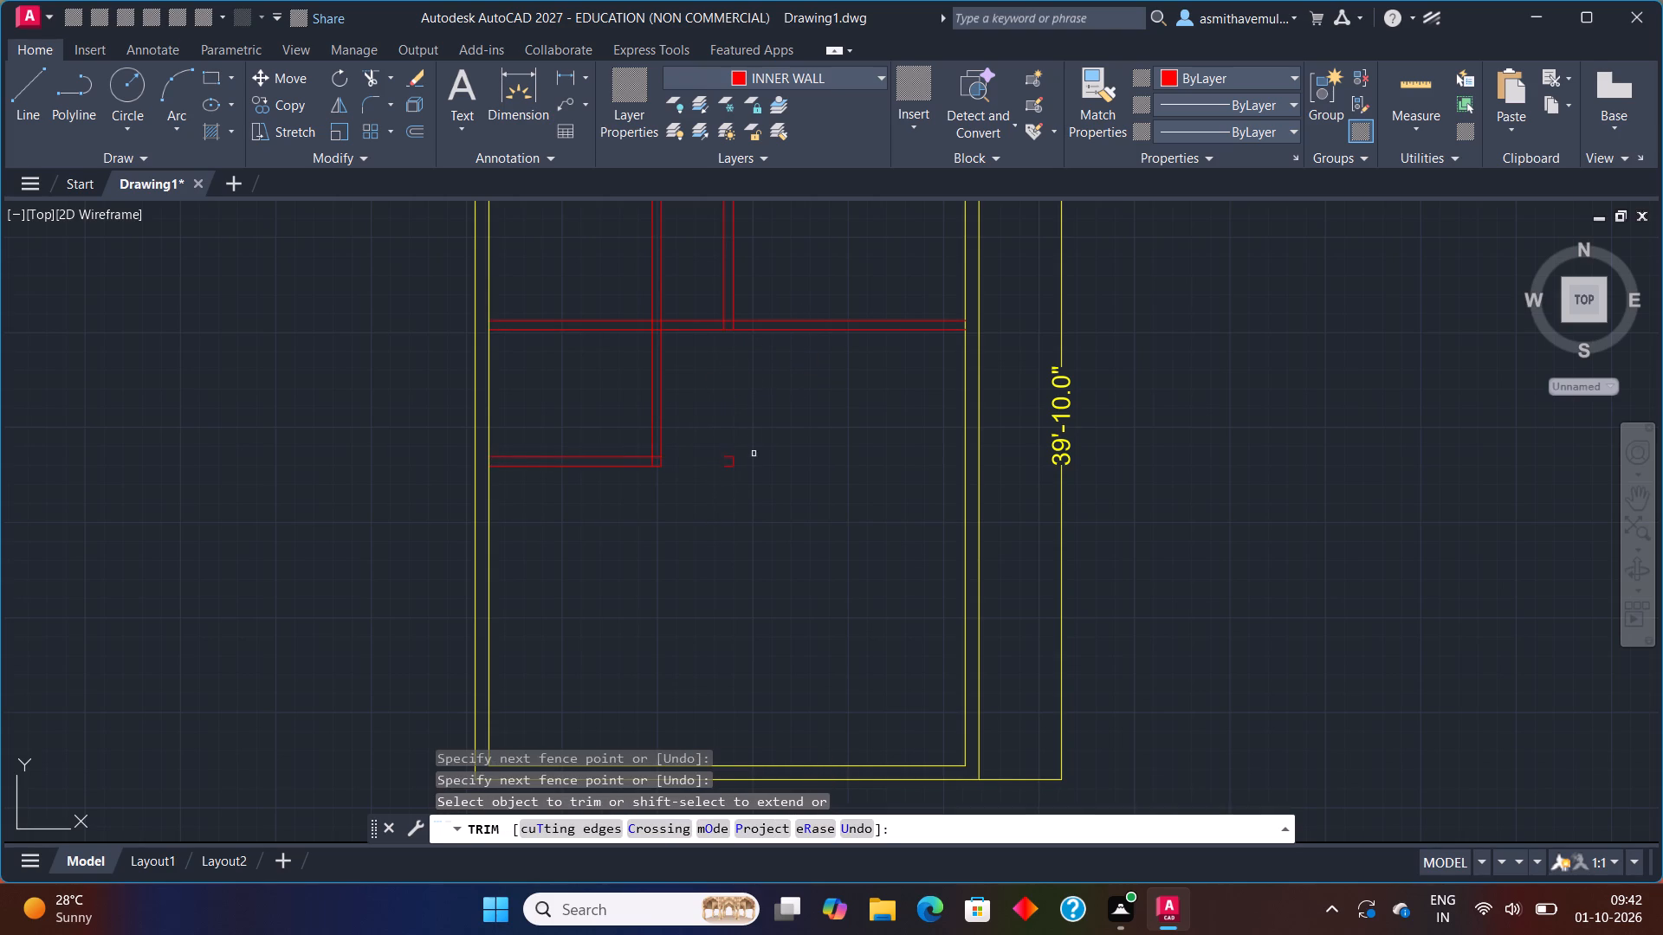
left_click_drag(754, 448, 784, 485)
left_click_drag(741, 461, 727, 455)
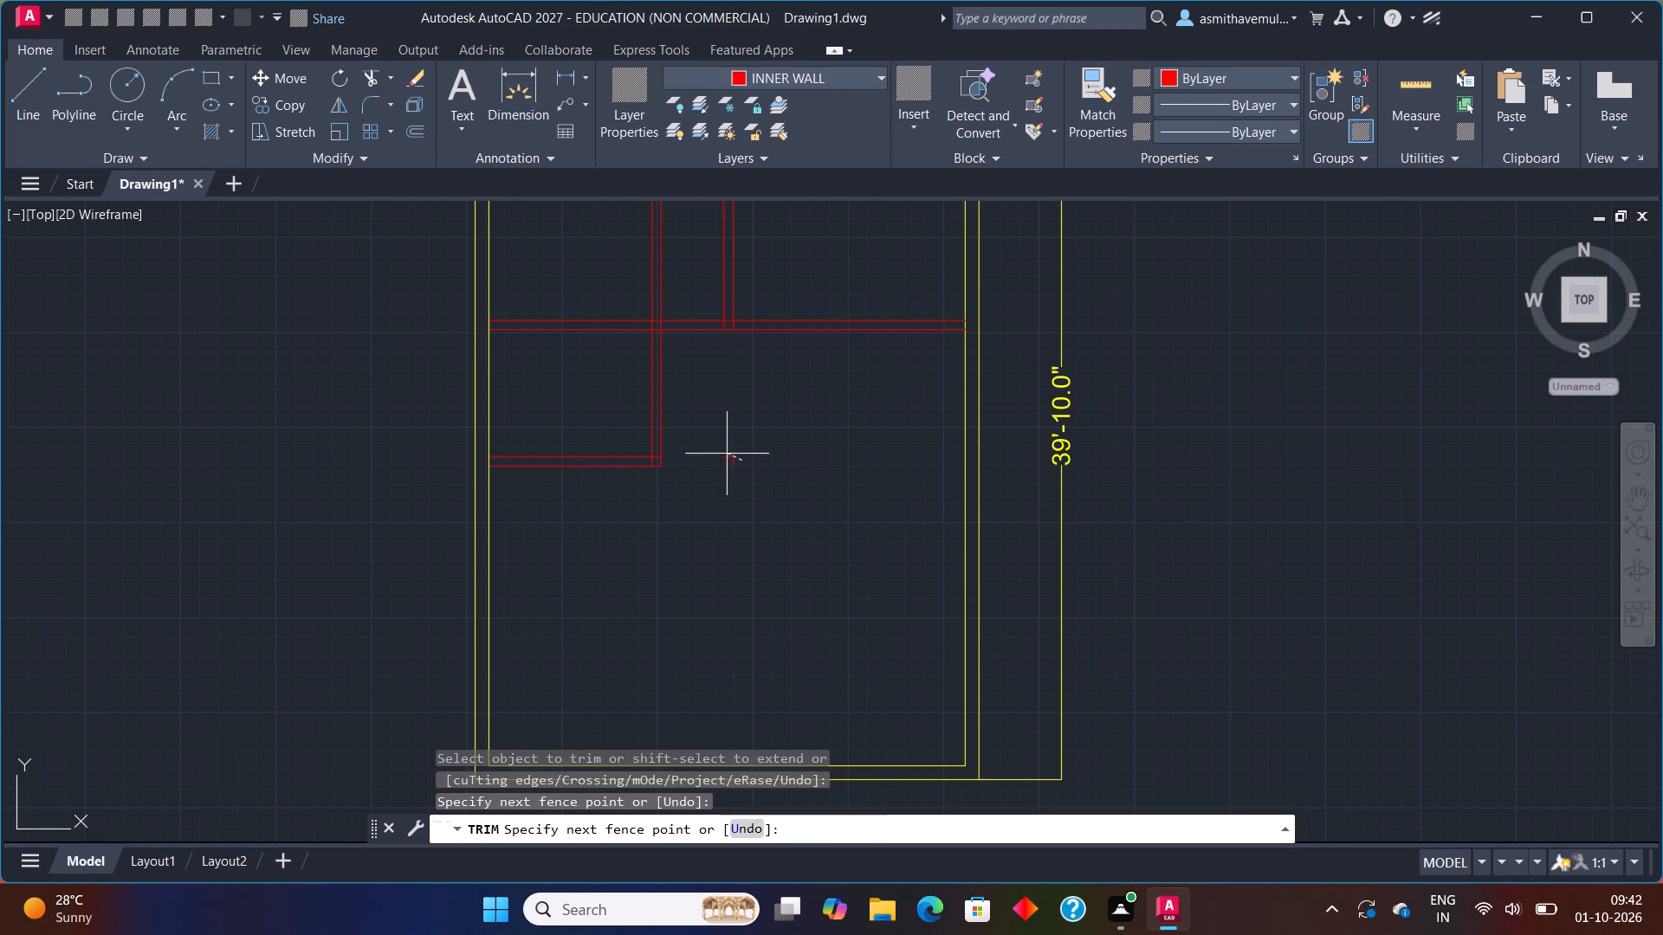
left_click_drag(727, 455, 731, 468)
left_click_drag(738, 442, 718, 517)
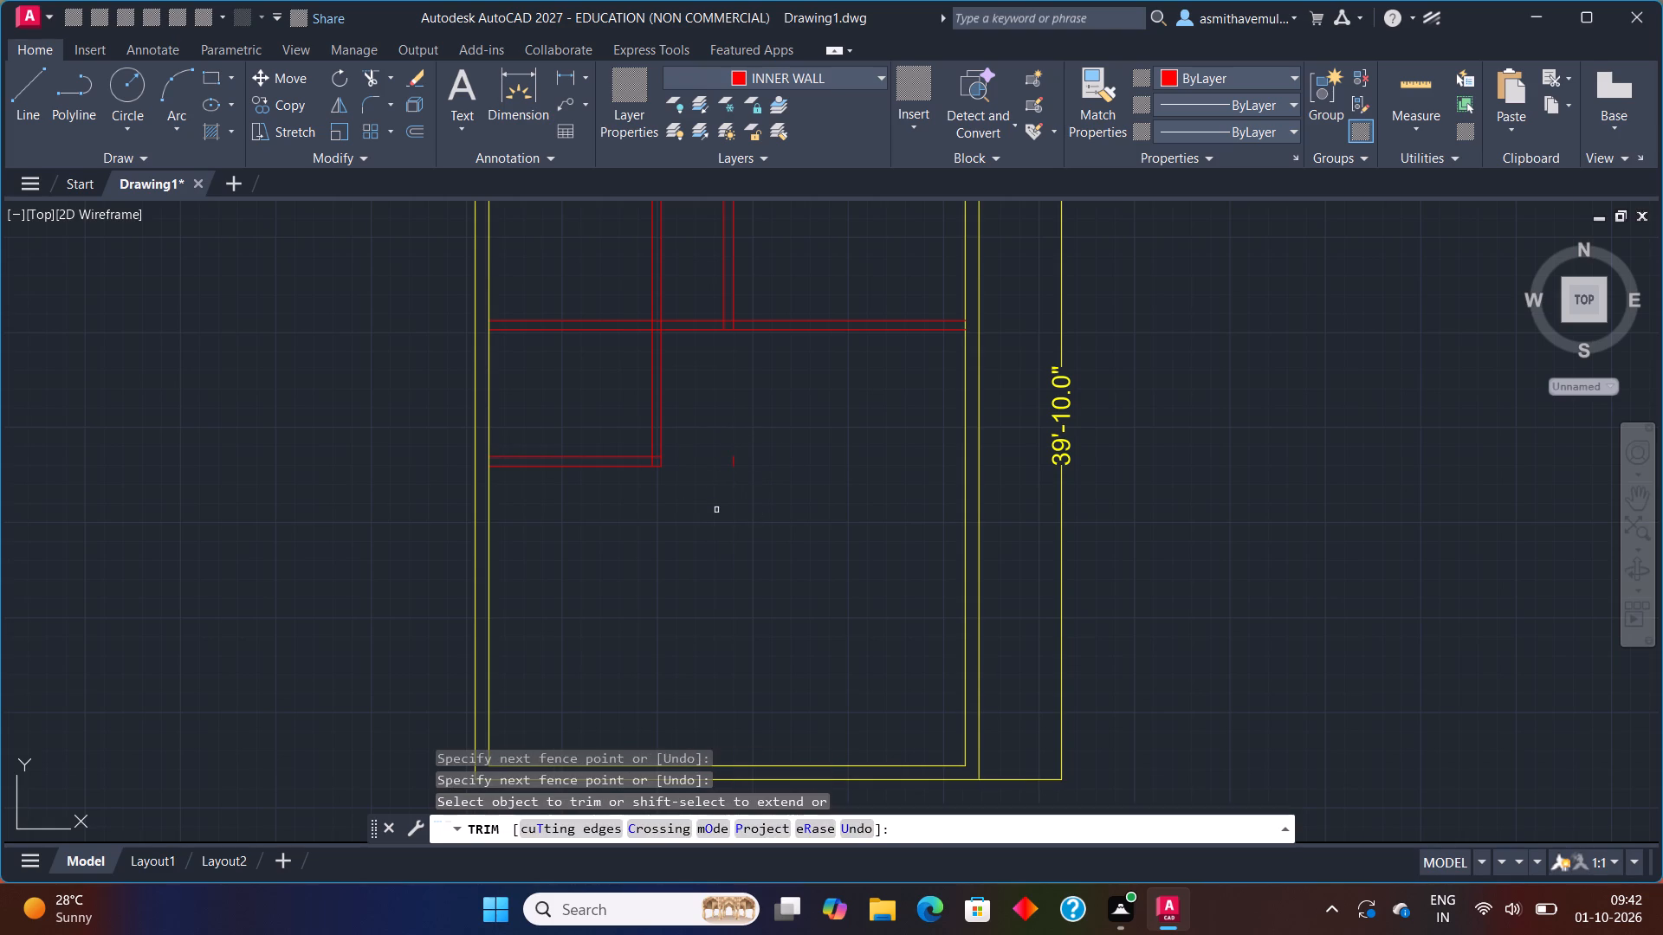
left_click_drag(719, 474, 797, 445)
left_click_drag(773, 451, 714, 463)
Trim the 8'11" vertical wall's lines above the upper horizontal wall, leaving only the small left room's side, and end Trim.
middle_click_drag(705, 410, 778, 531)
left_click_drag(756, 366, 581, 428)
scroll(790, 492, "down", 2)
scroll(819, 526, "up", 1)
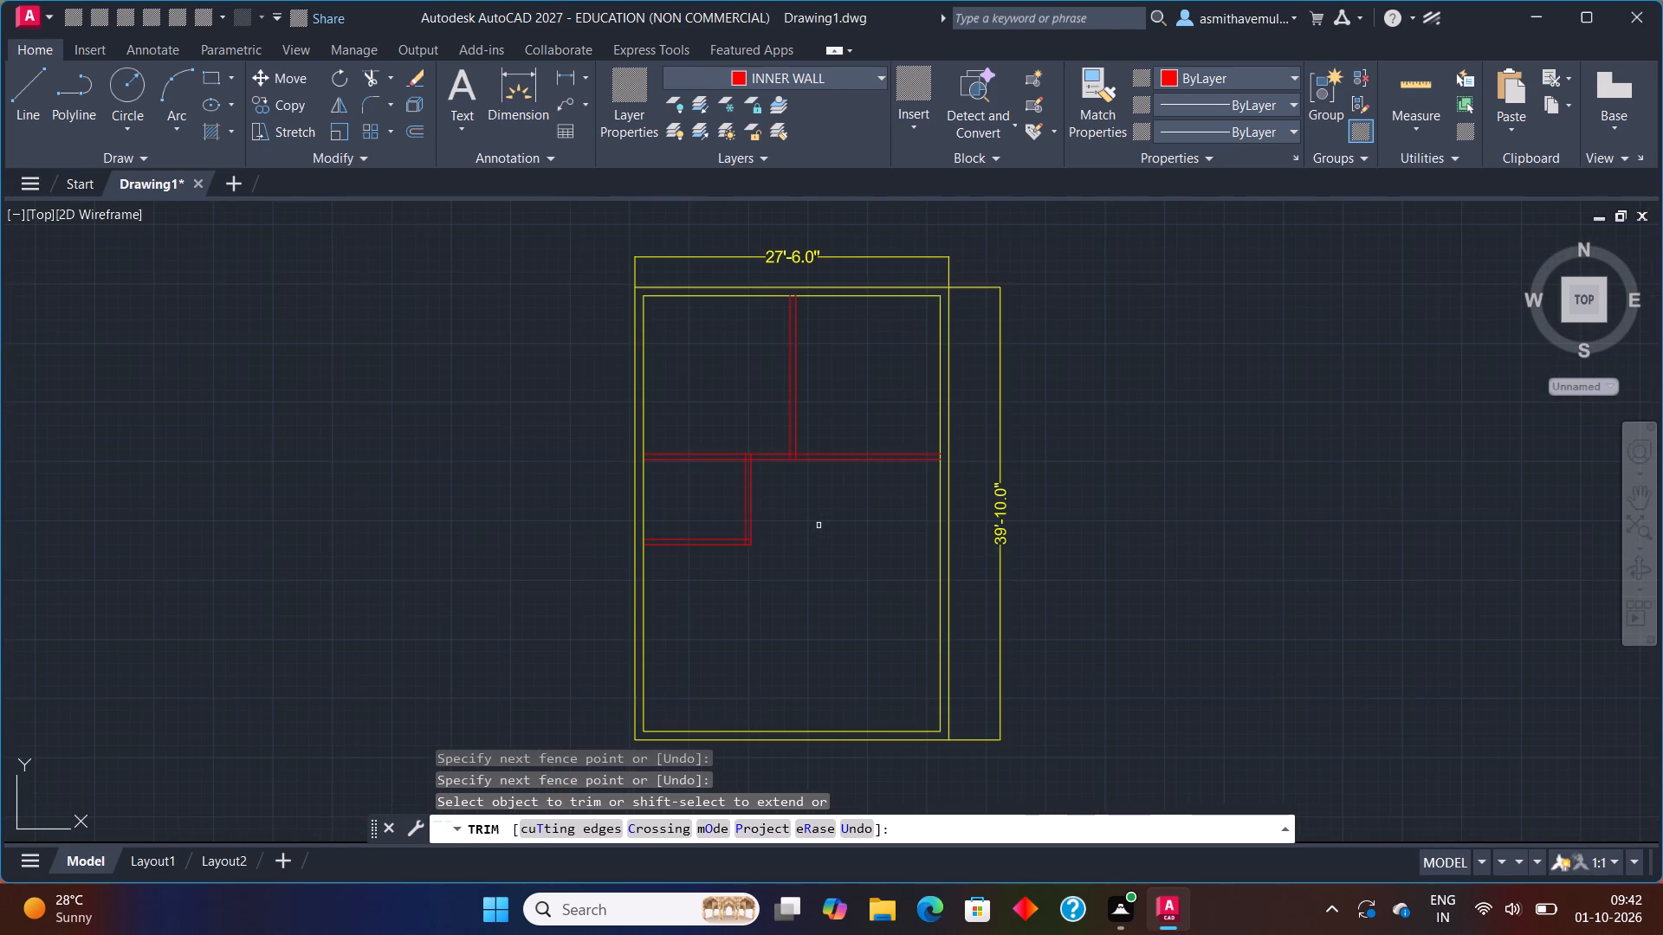
middle_click_drag(819, 526, 742, 455)
key("Escape")
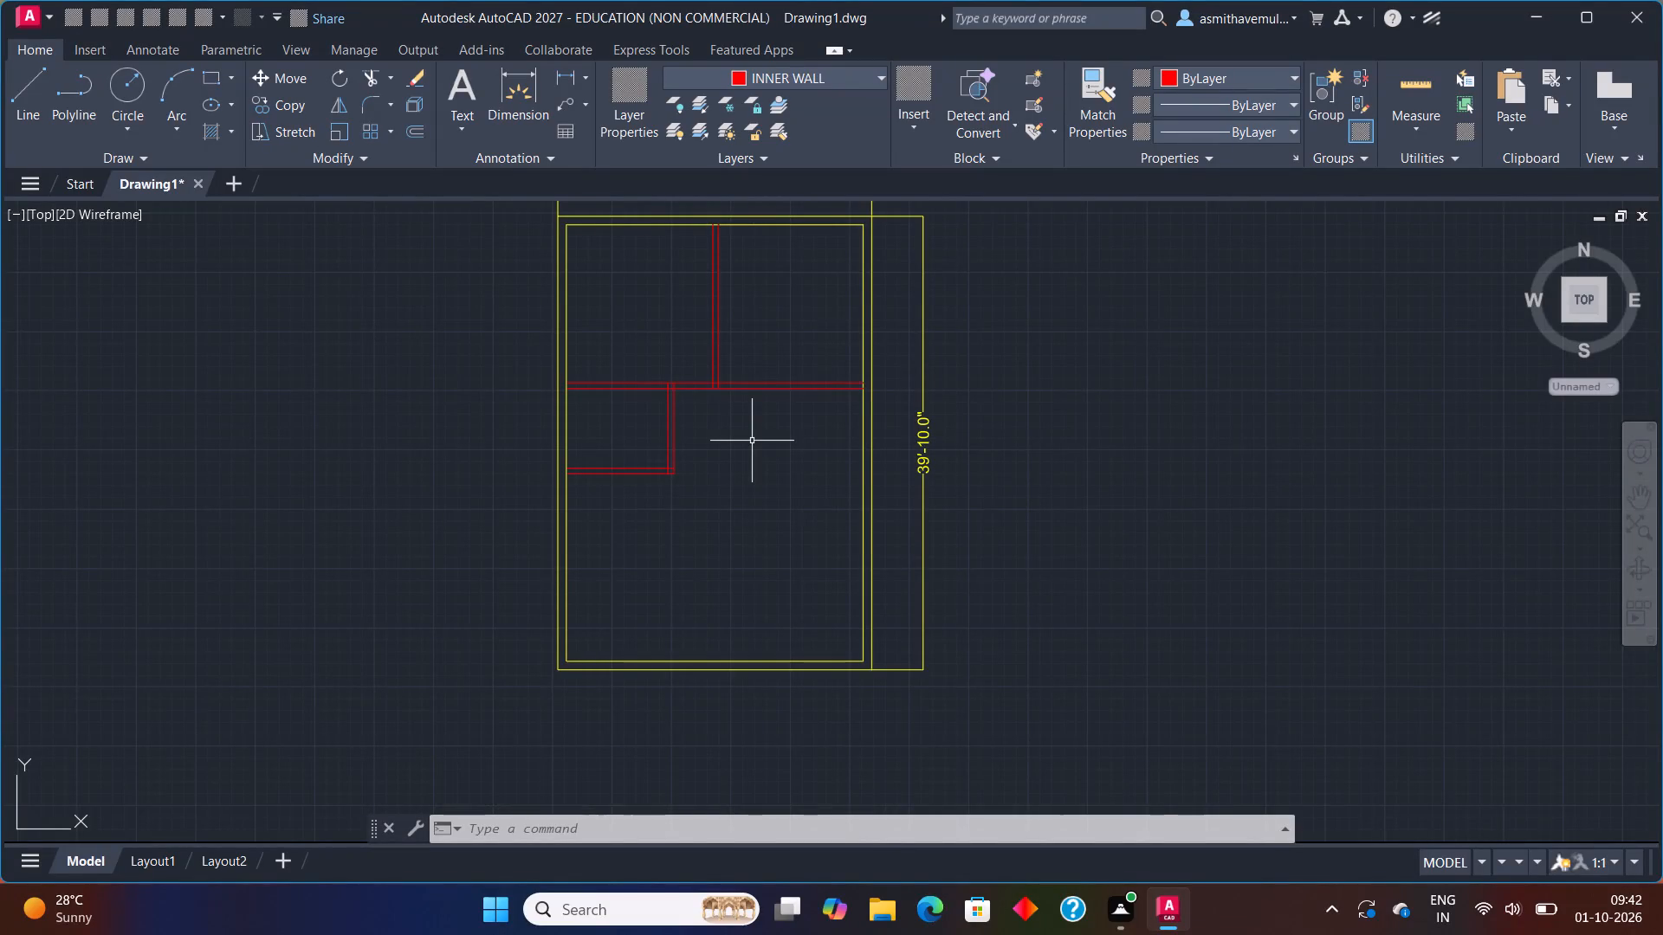
Start another Offset for the next inner wall in the lower part of the plan.
middle_click_drag(798, 608, 674, 432)
scroll(672, 281, "up", 1)
middle_click_drag(672, 281, 703, 419)
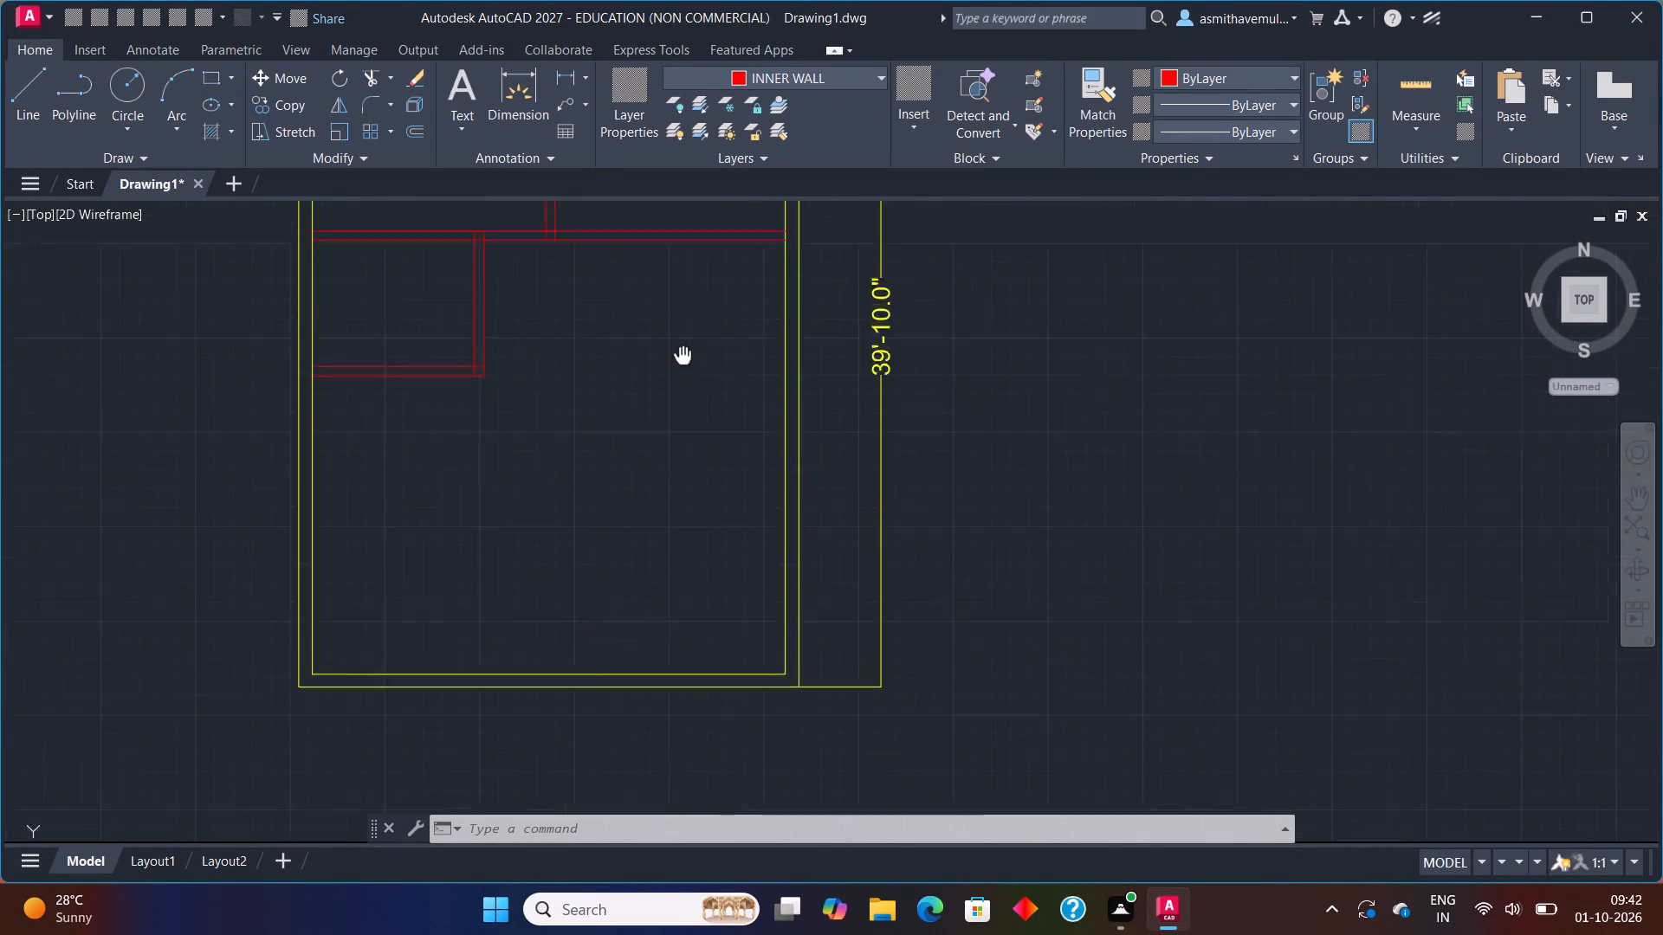
middle_click_drag(703, 419, 743, 511)
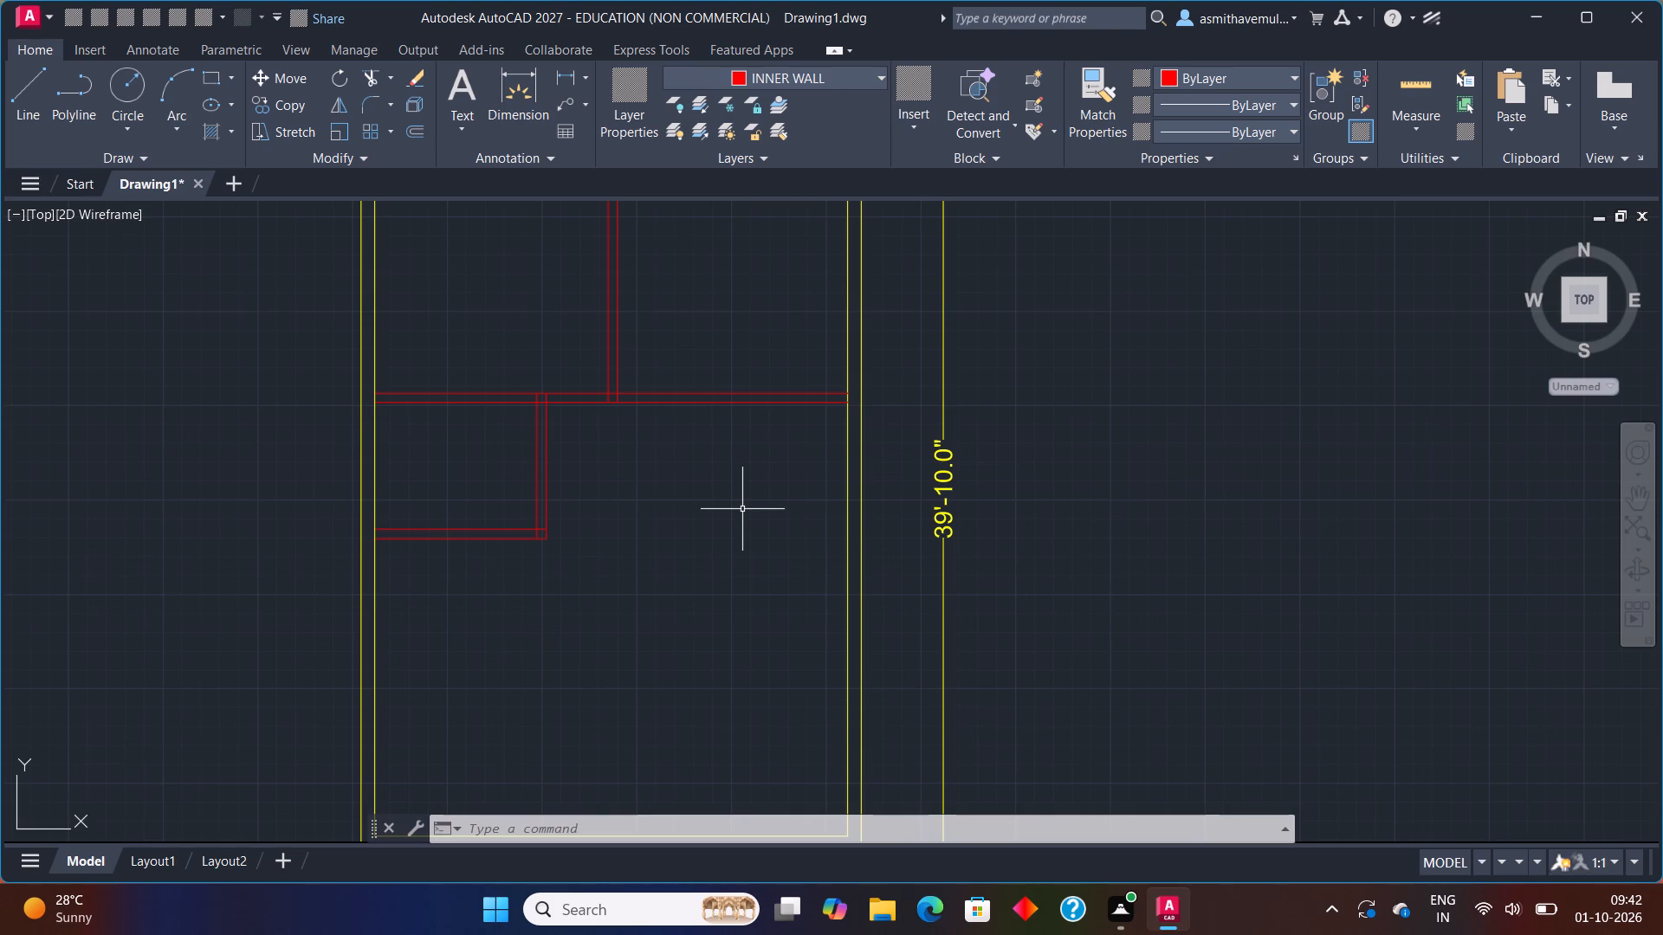
middle_click_drag(628, 644, 724, 509)
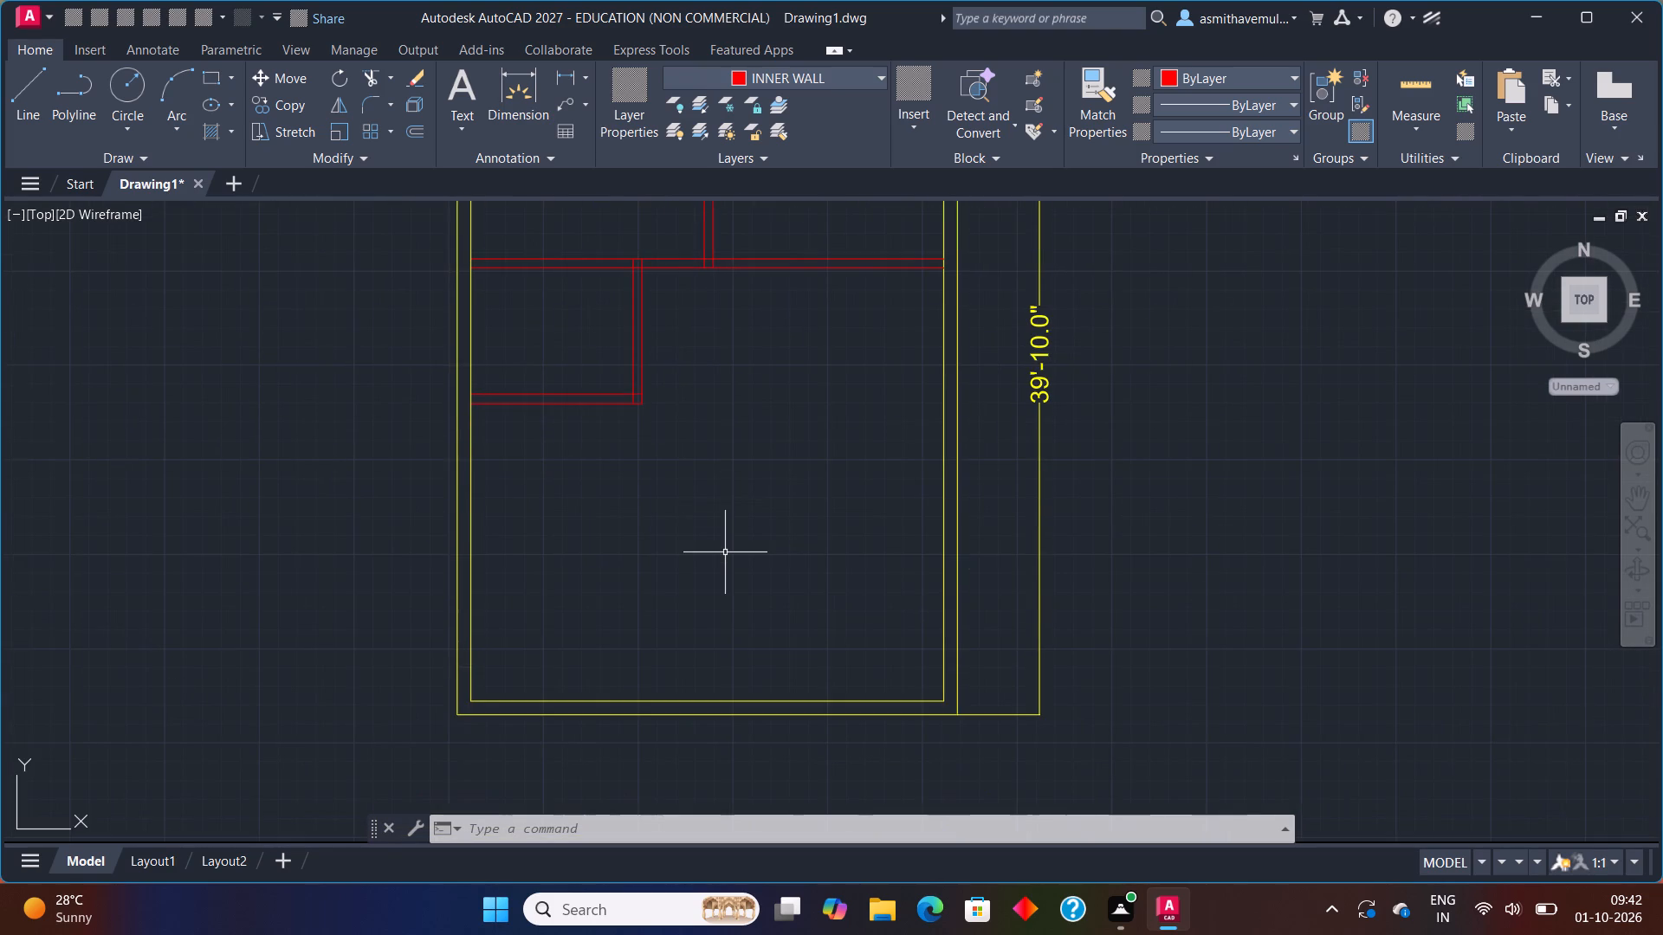
key("o")
key("Return")
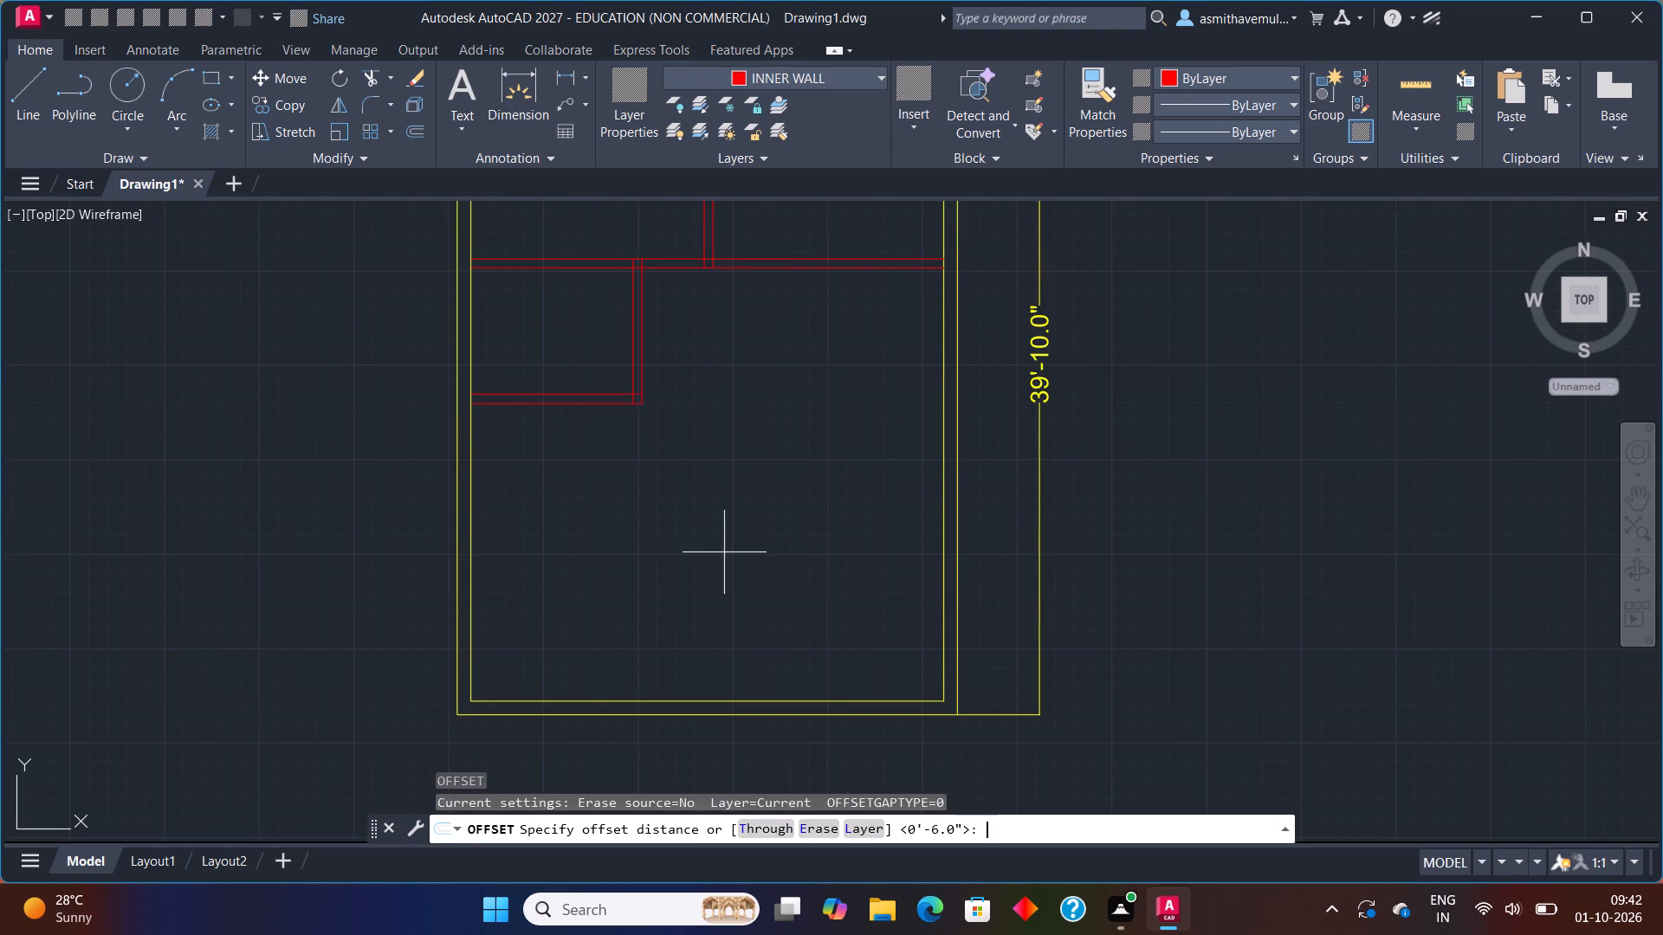
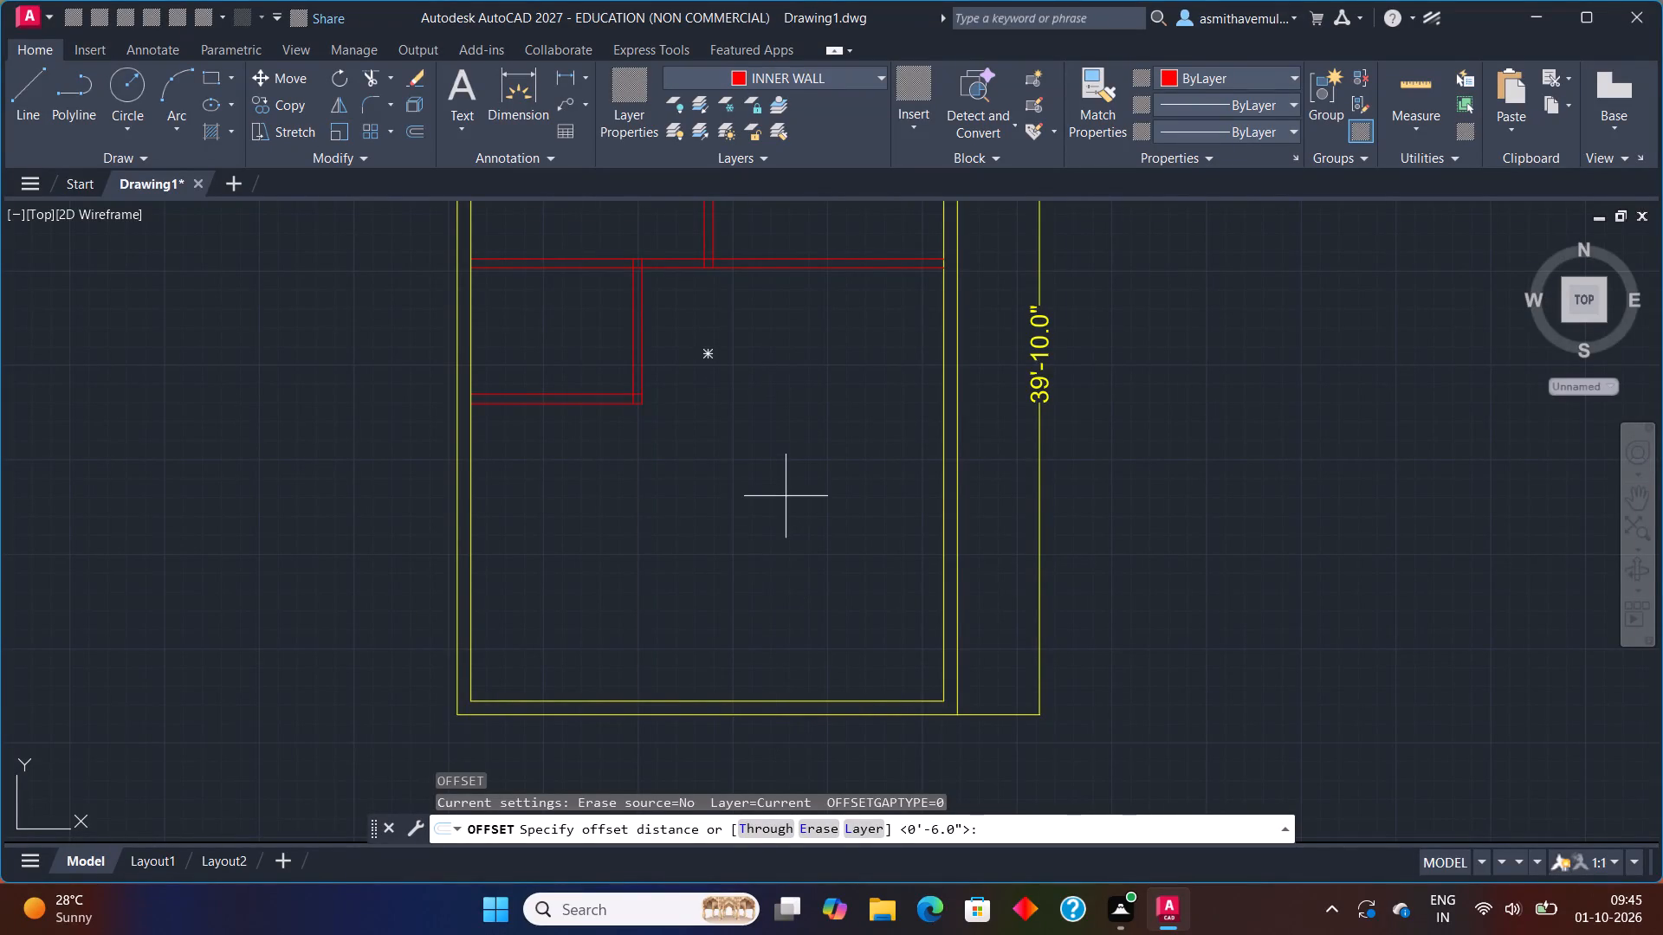
Offset the lower line of the small left room's bottom wall 9'2" downward.
key("o")
key("Return")
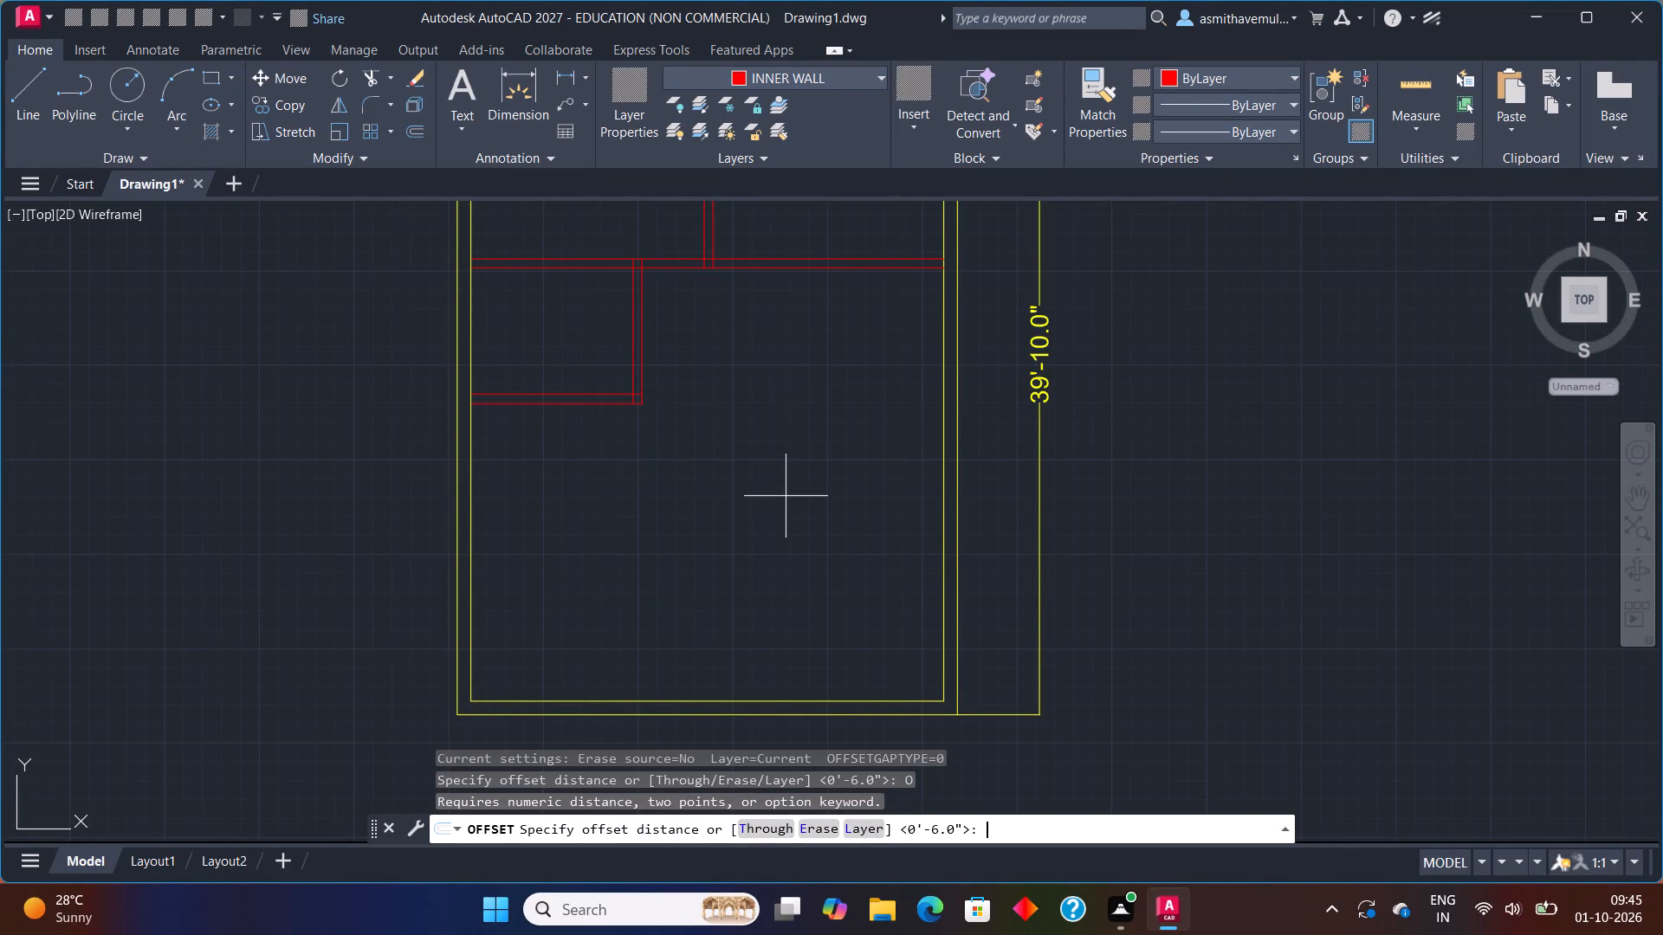
type("9'")
type("2\"")
key("Return")
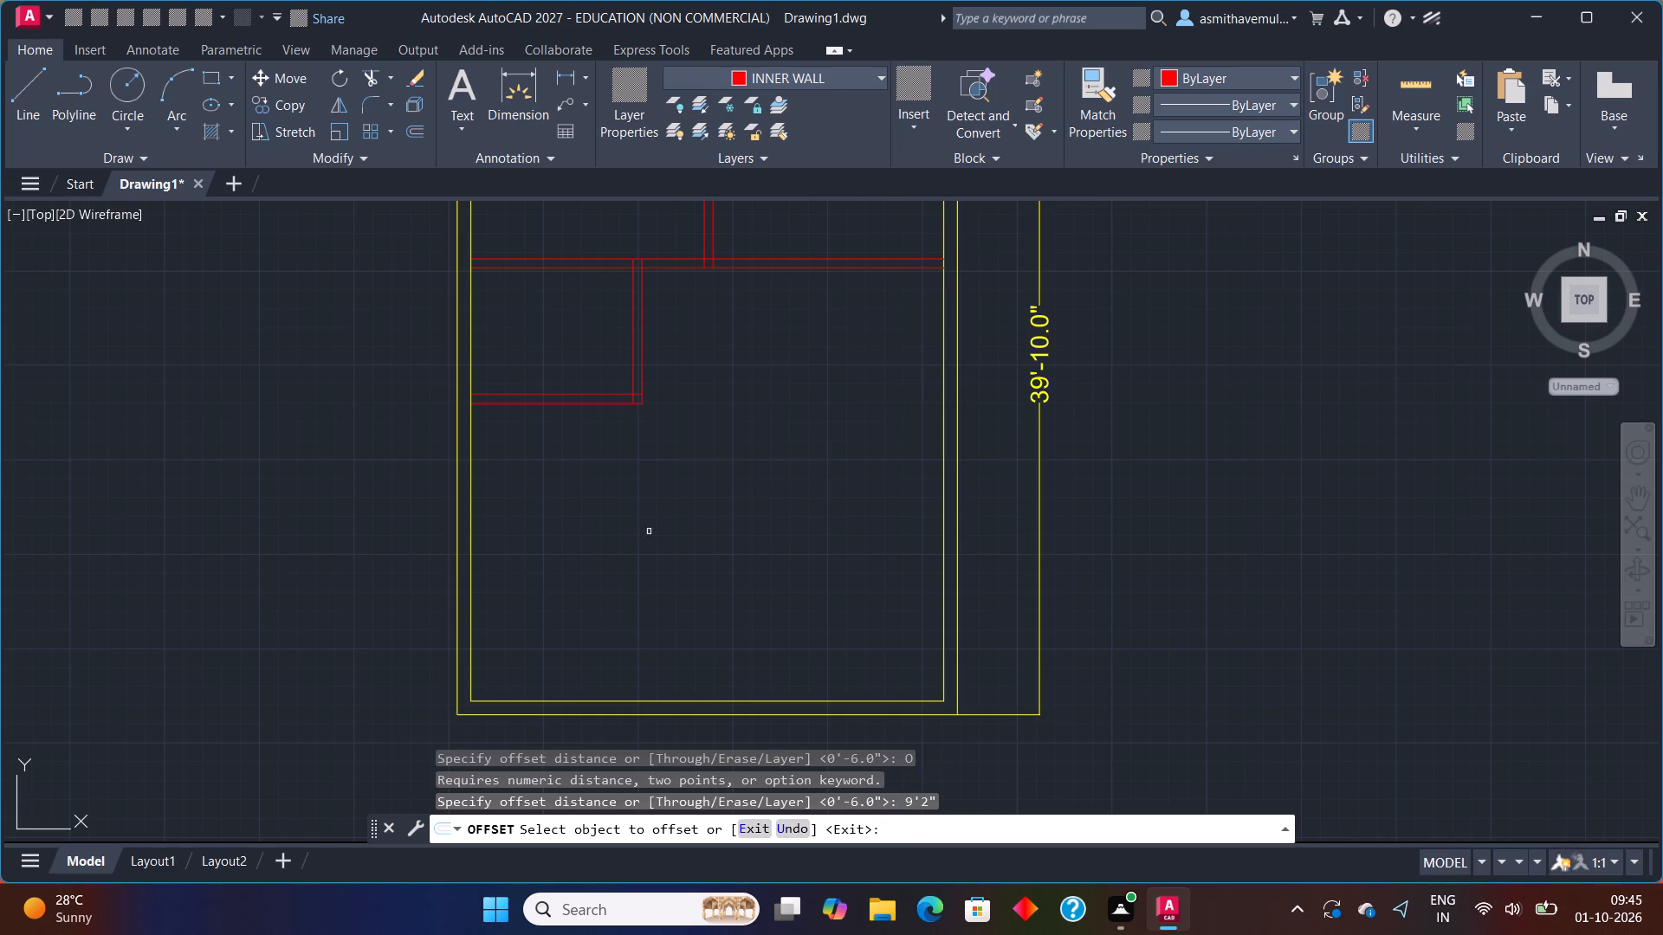
left_click(547, 407)
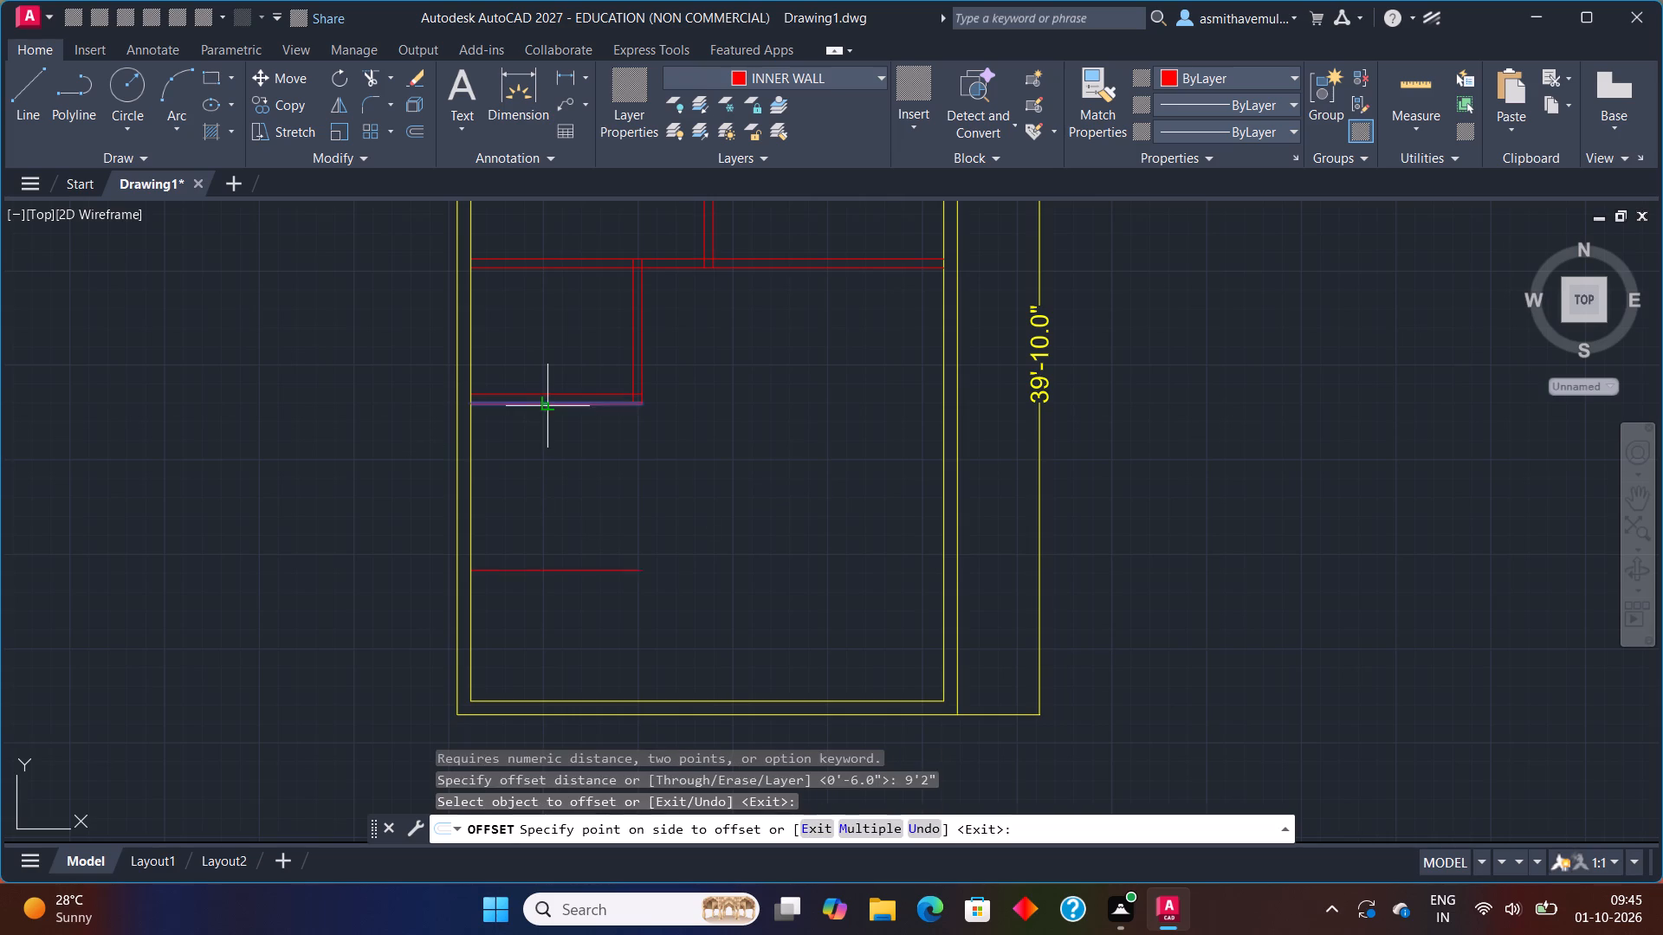
left_click(561, 478)
key("Escape")
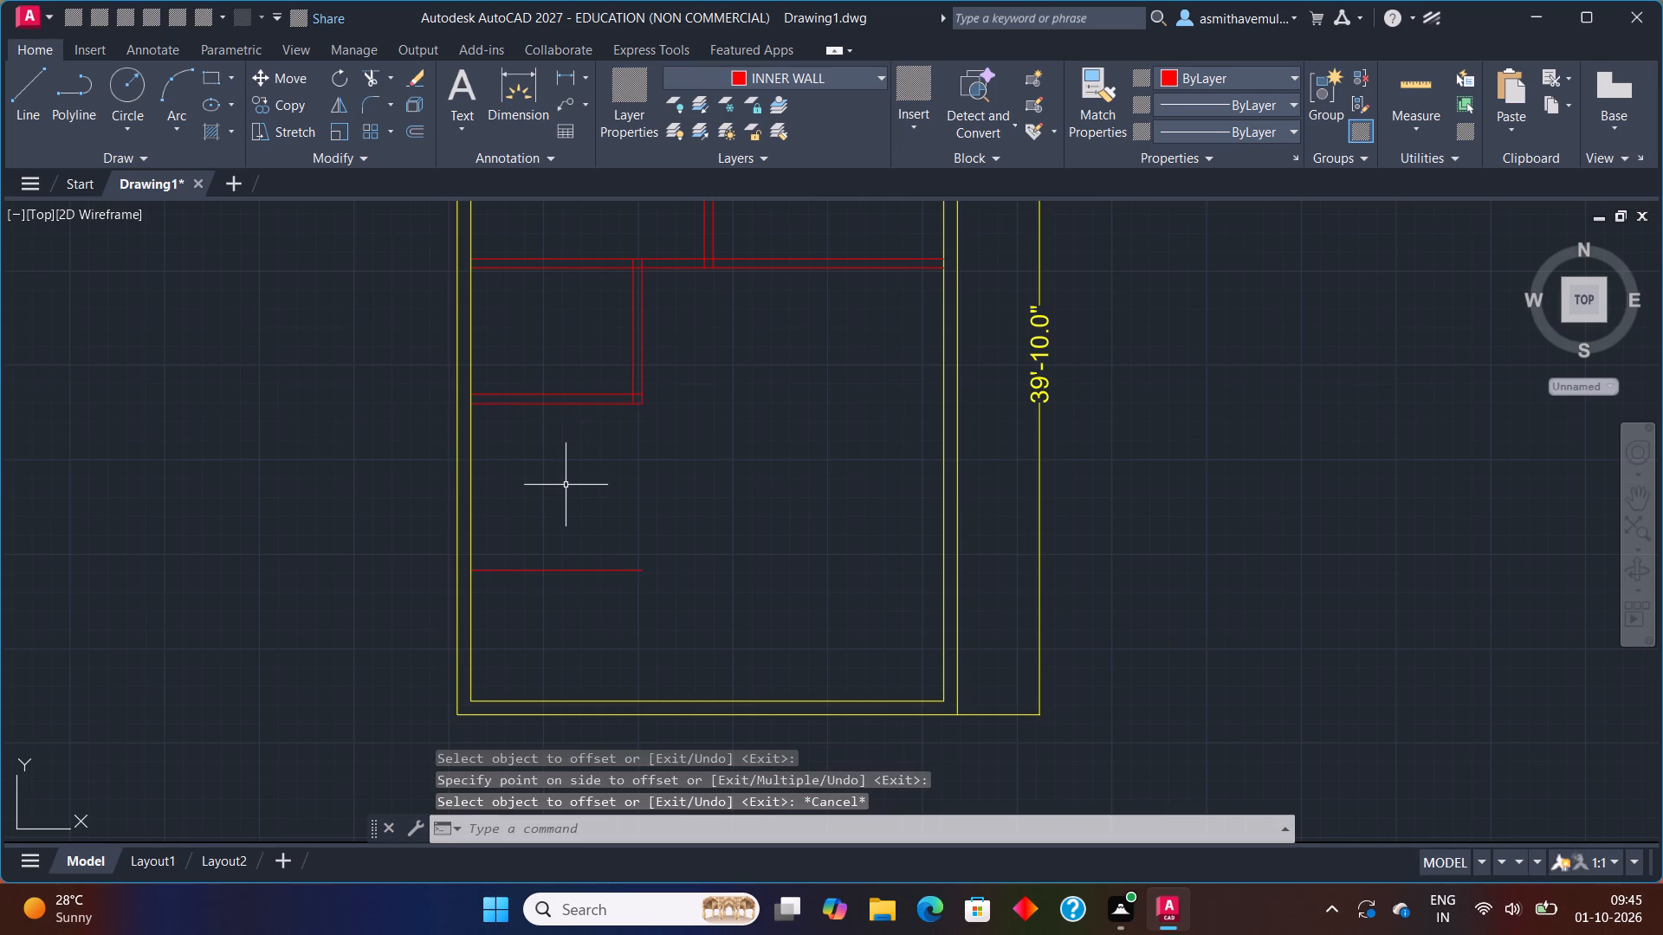
Offset the new horizontal line 6" downward to give the wall its thickness.
key("o")
key("Return")
type("6\"")
key("Return")
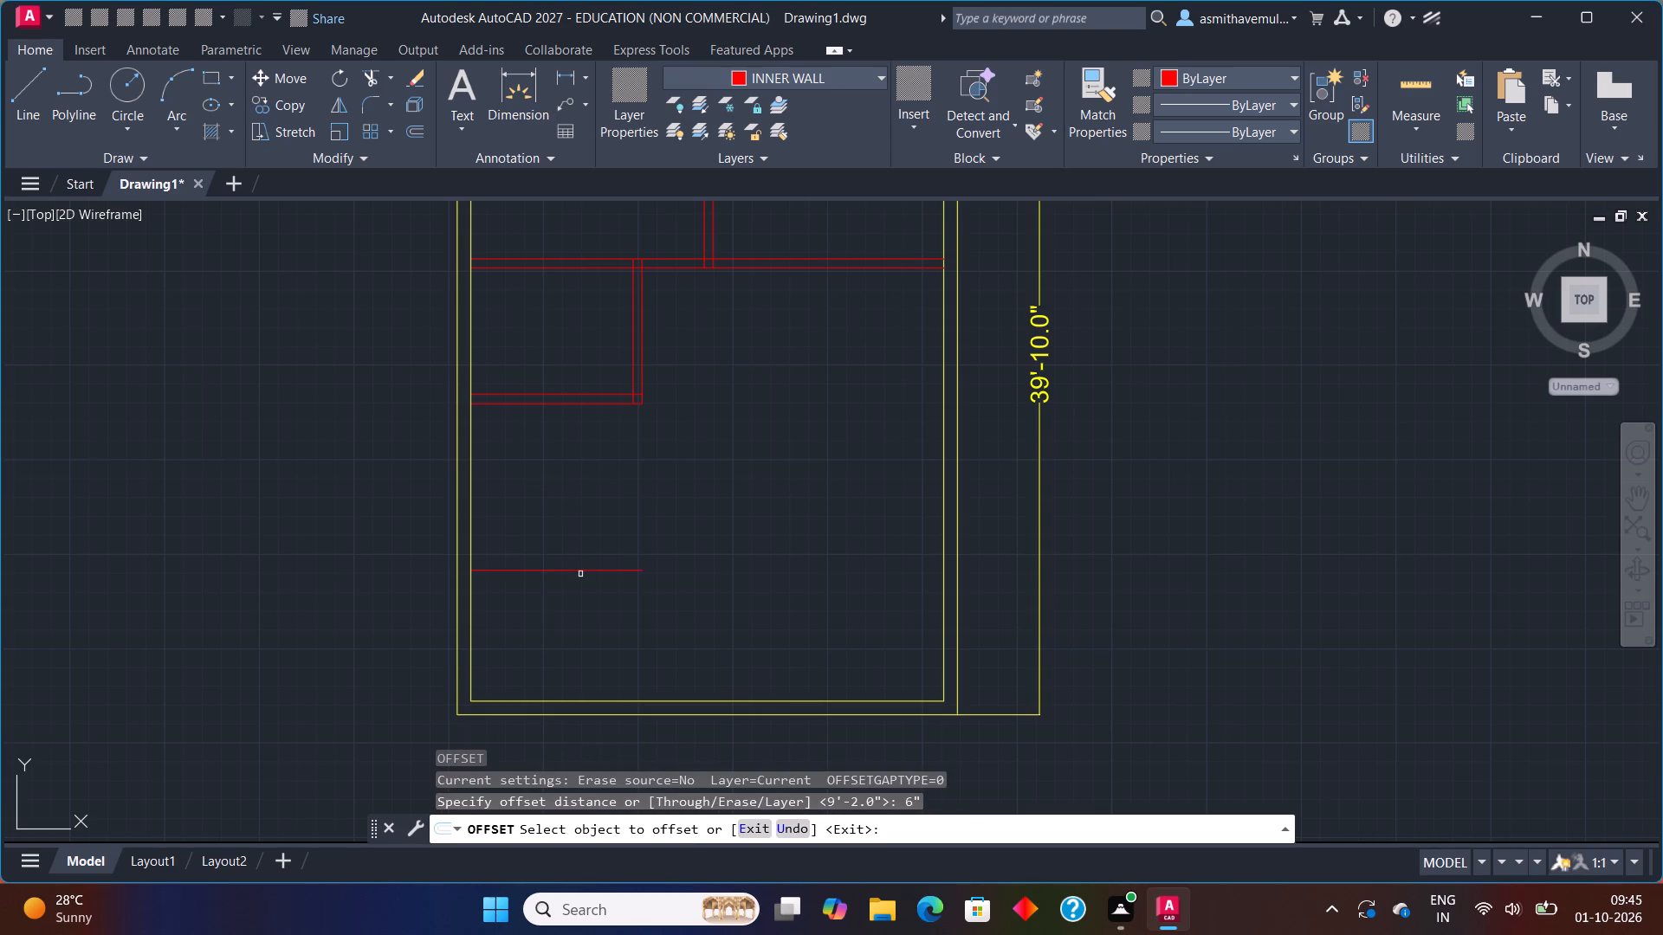
left_click(581, 572)
left_click(581, 593)
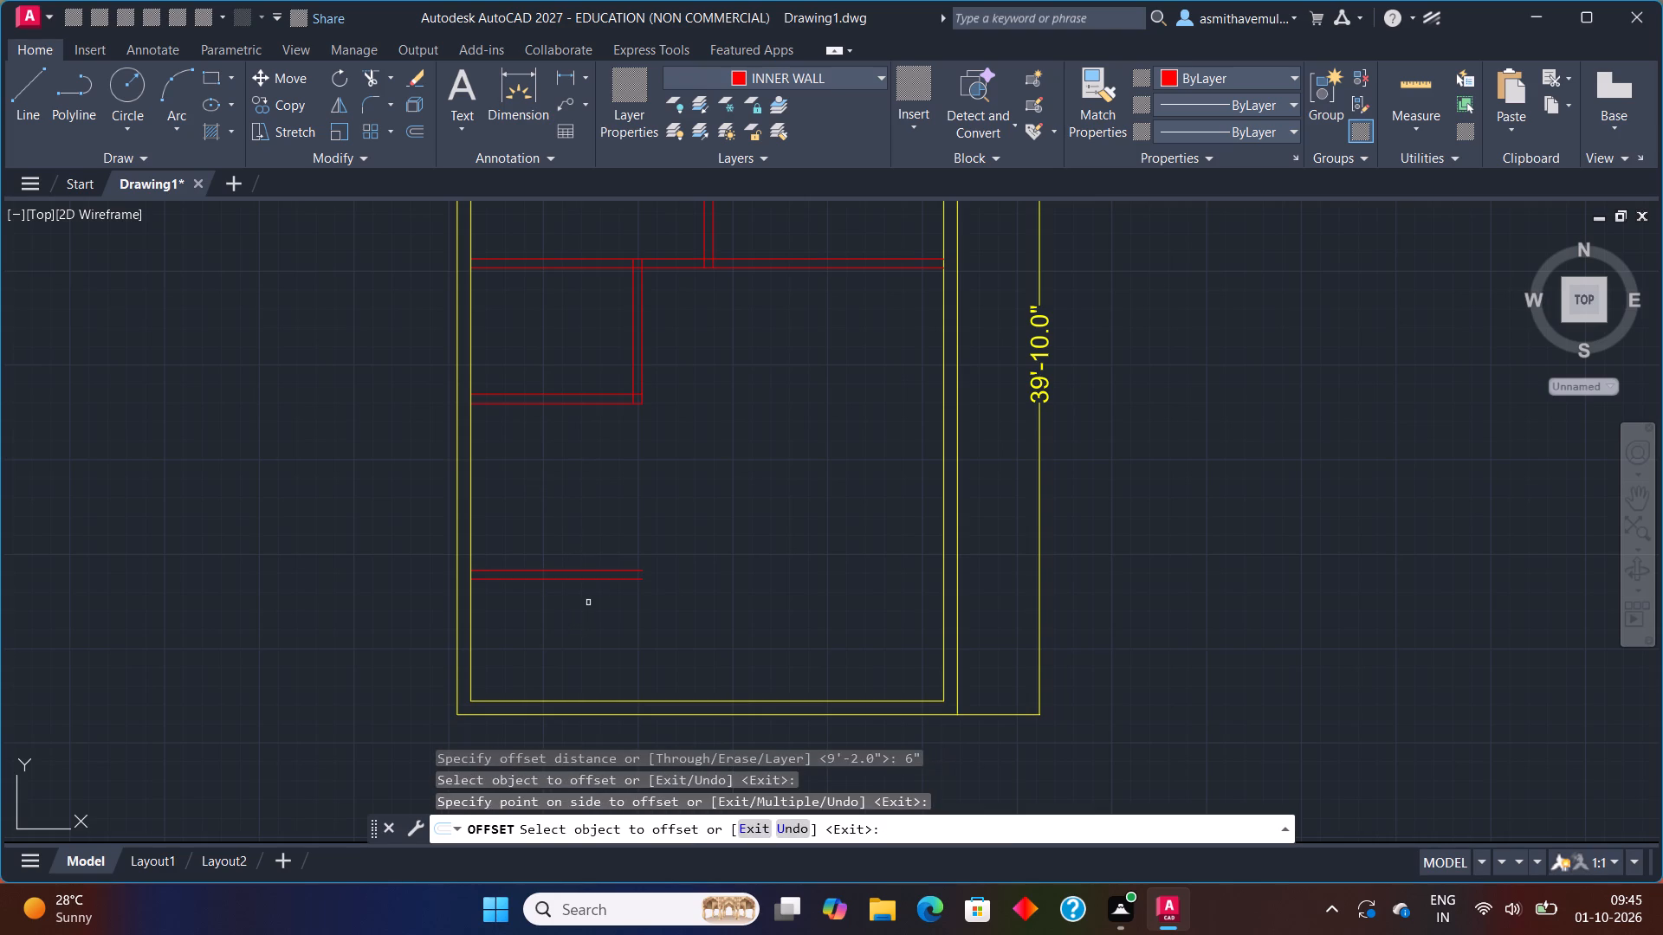
key("Escape")
Measure the vertical clearance from the new horizontal wall's lower line to the bottom outer wall's inner line with a linear dimension.
middle_click_drag(656, 639, 654, 605)
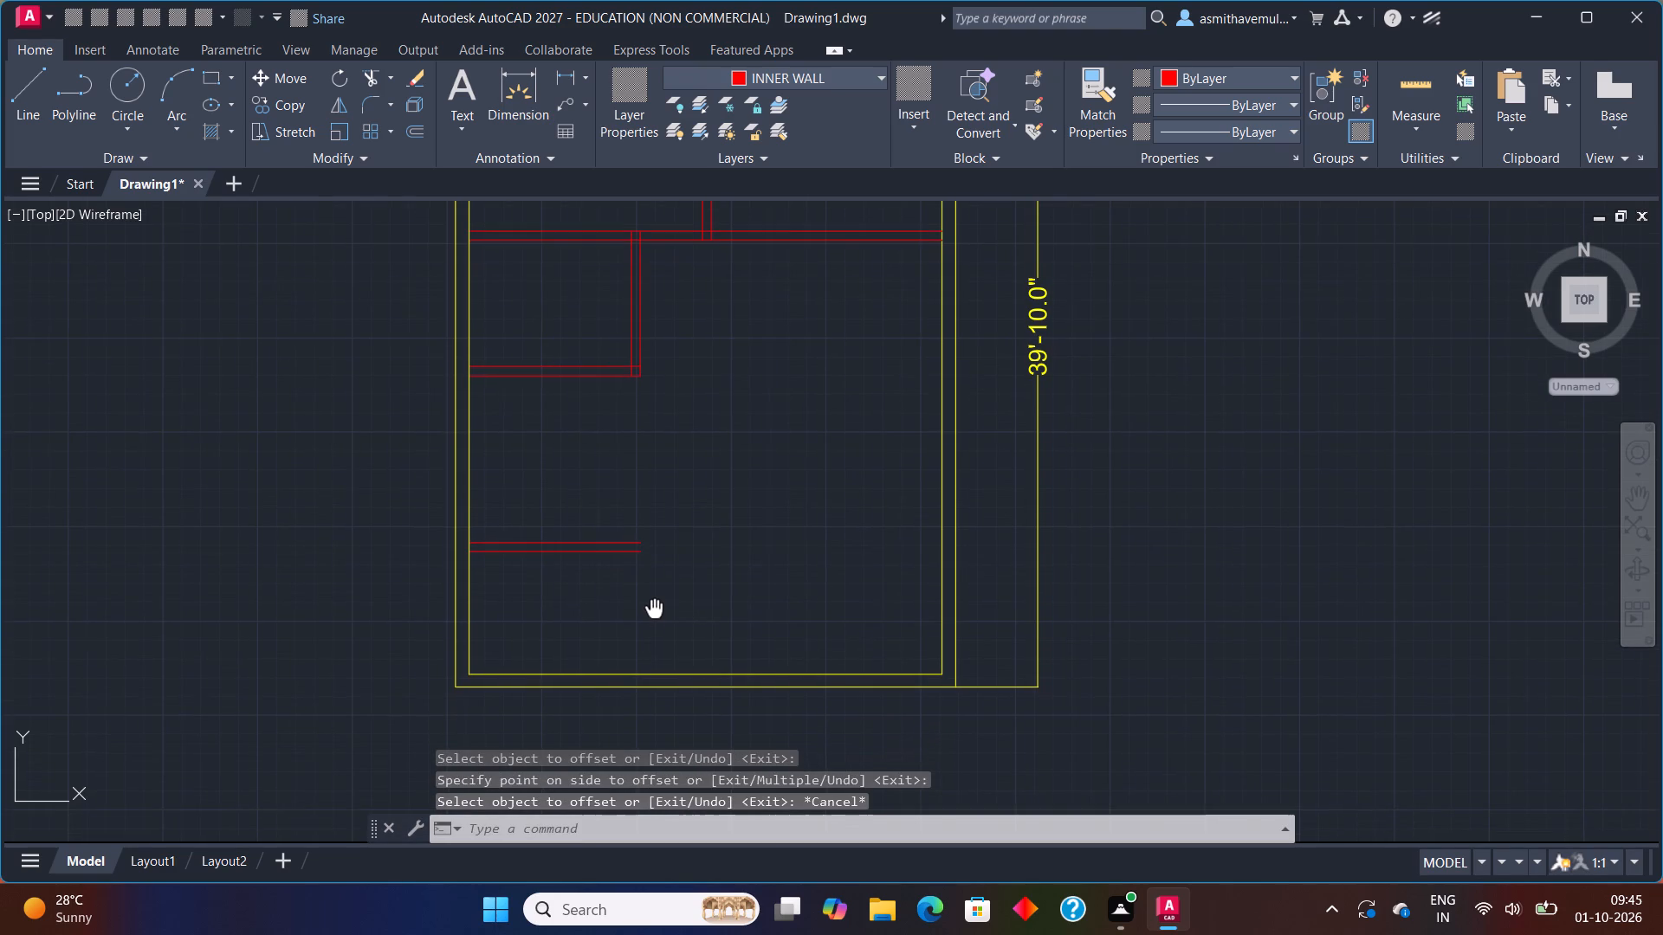
middle_click_drag(654, 605, 654, 602)
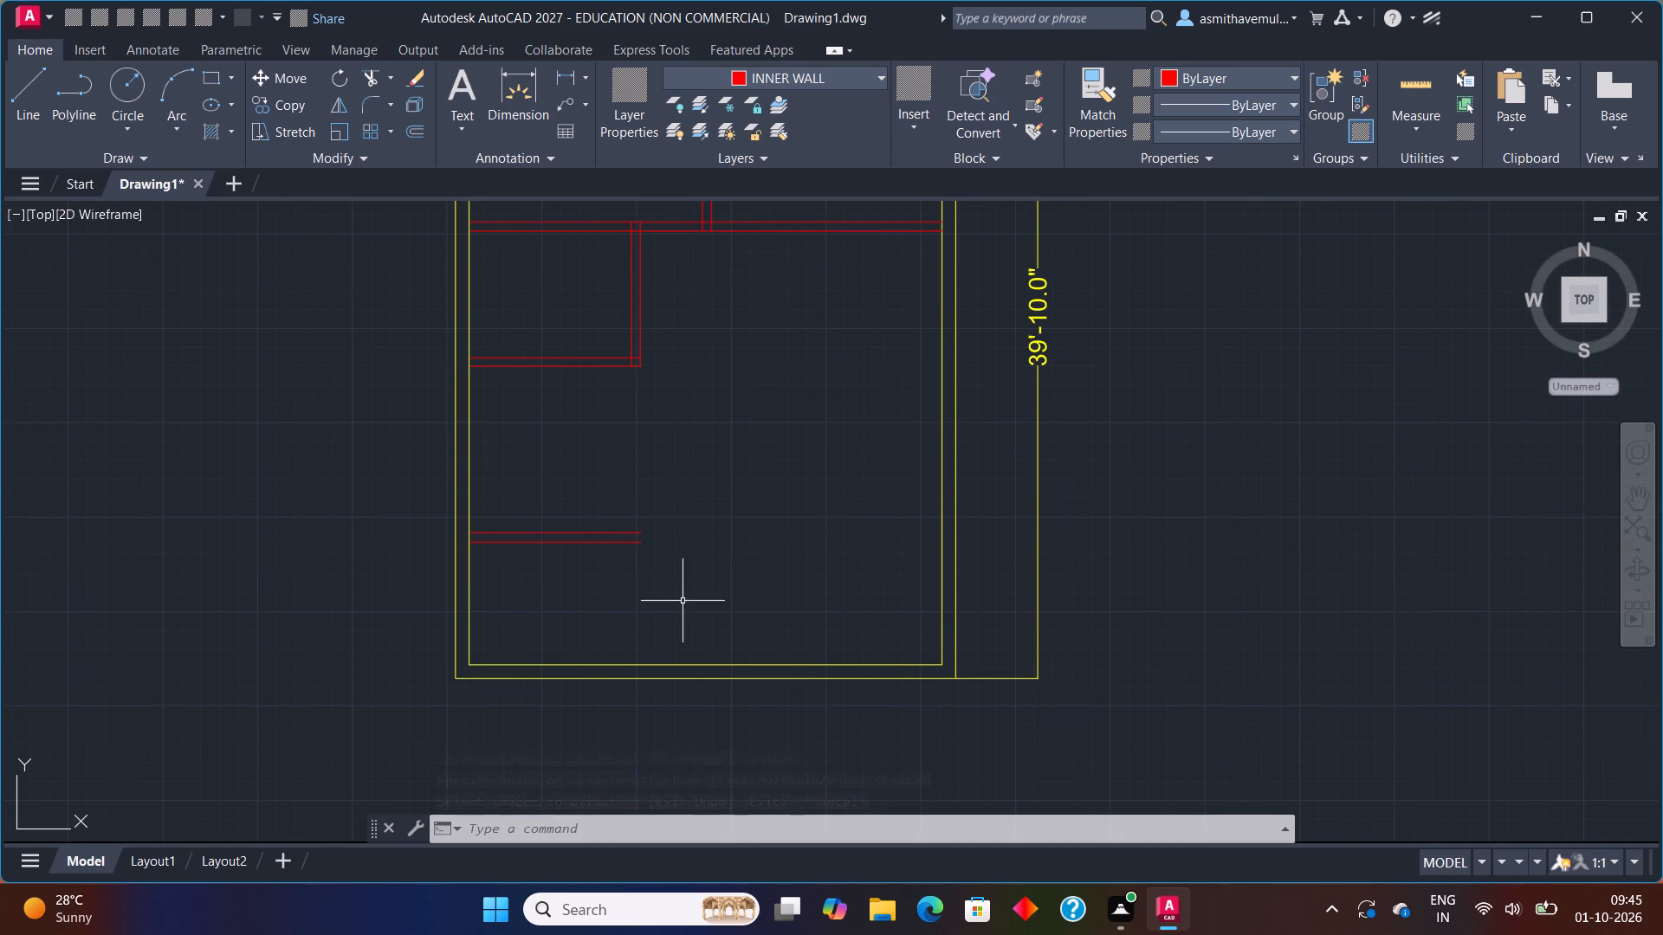
middle_click_drag(637, 623, 591, 524)
type("DLI")
key("Return")
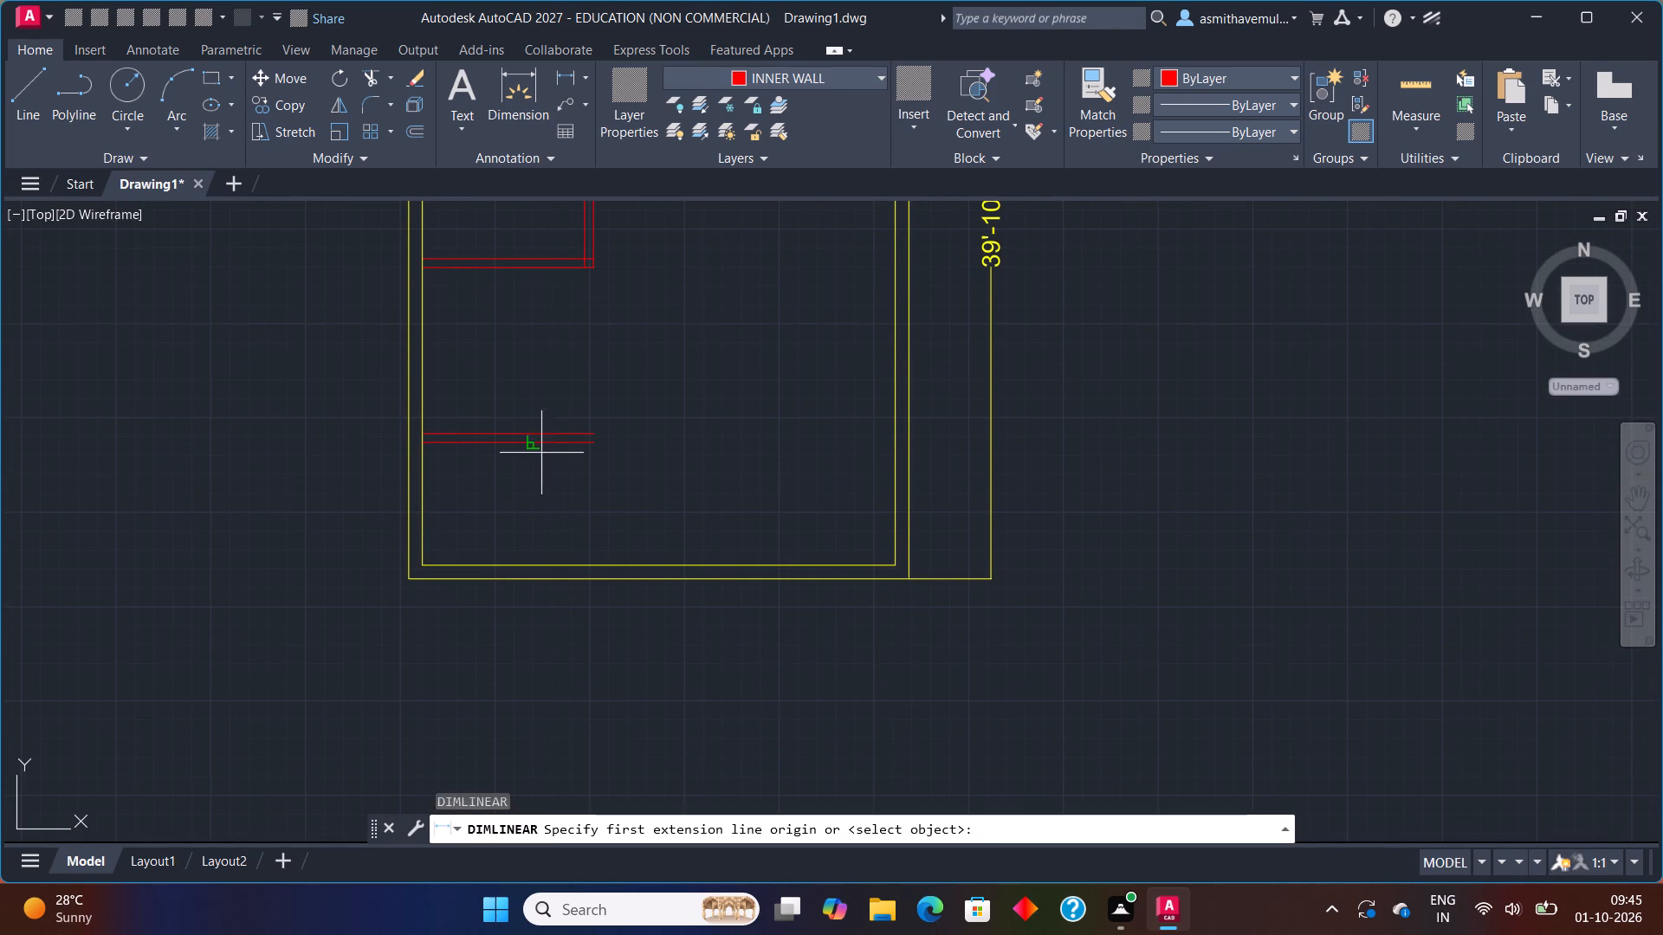
left_click(536, 445)
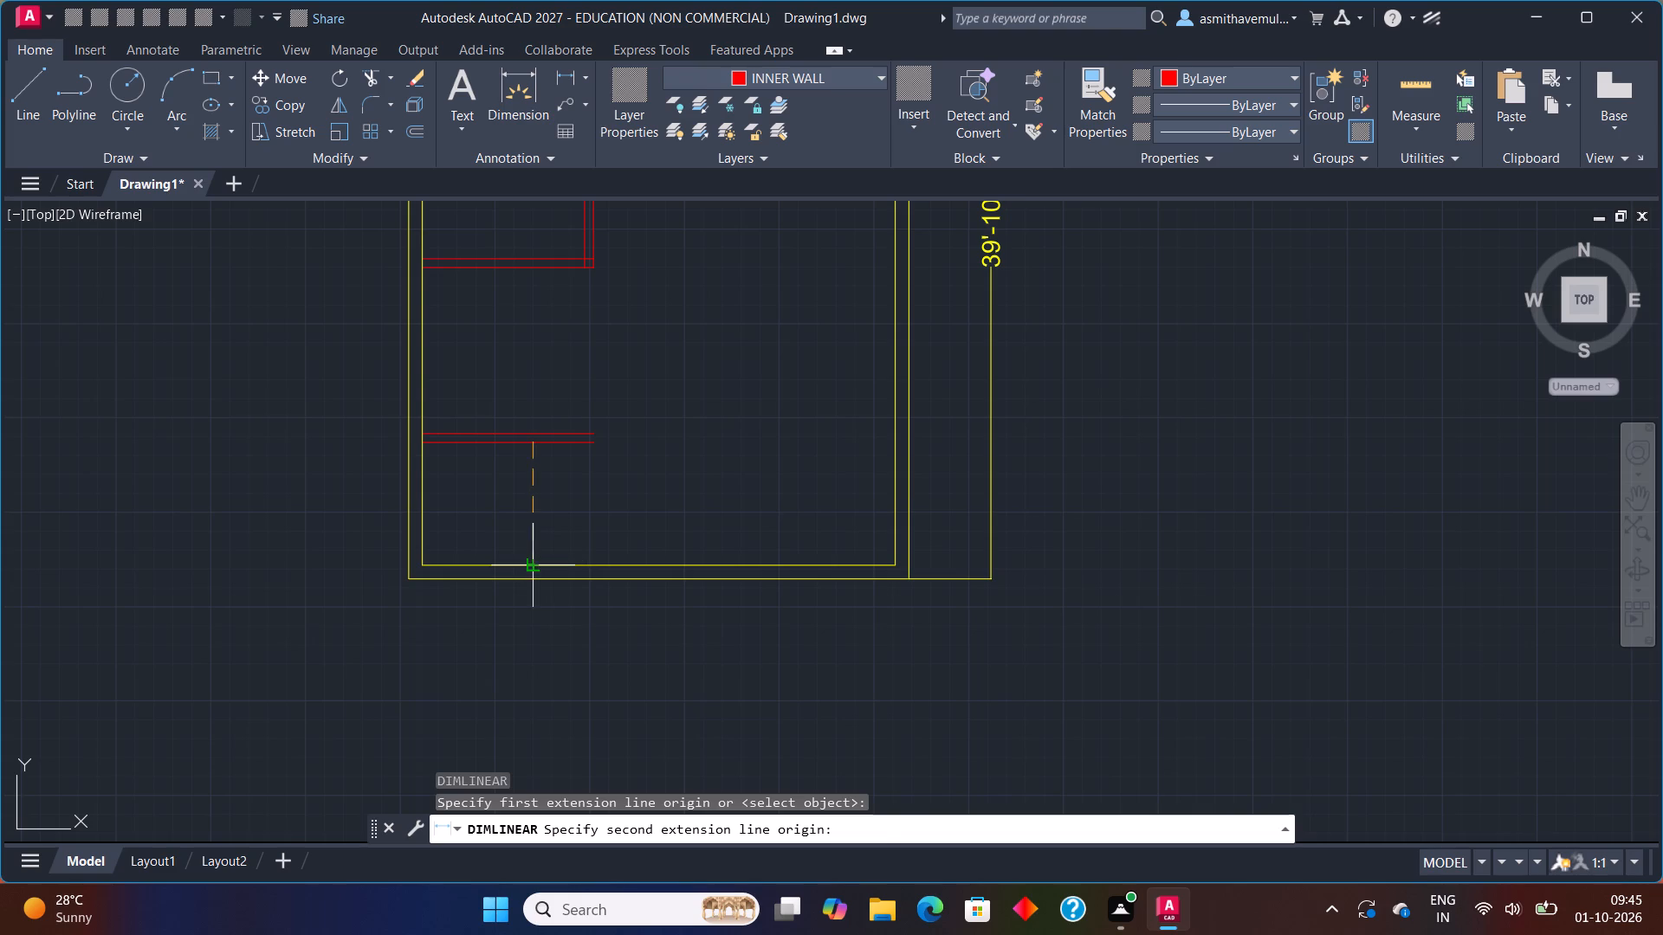
left_click(537, 564)
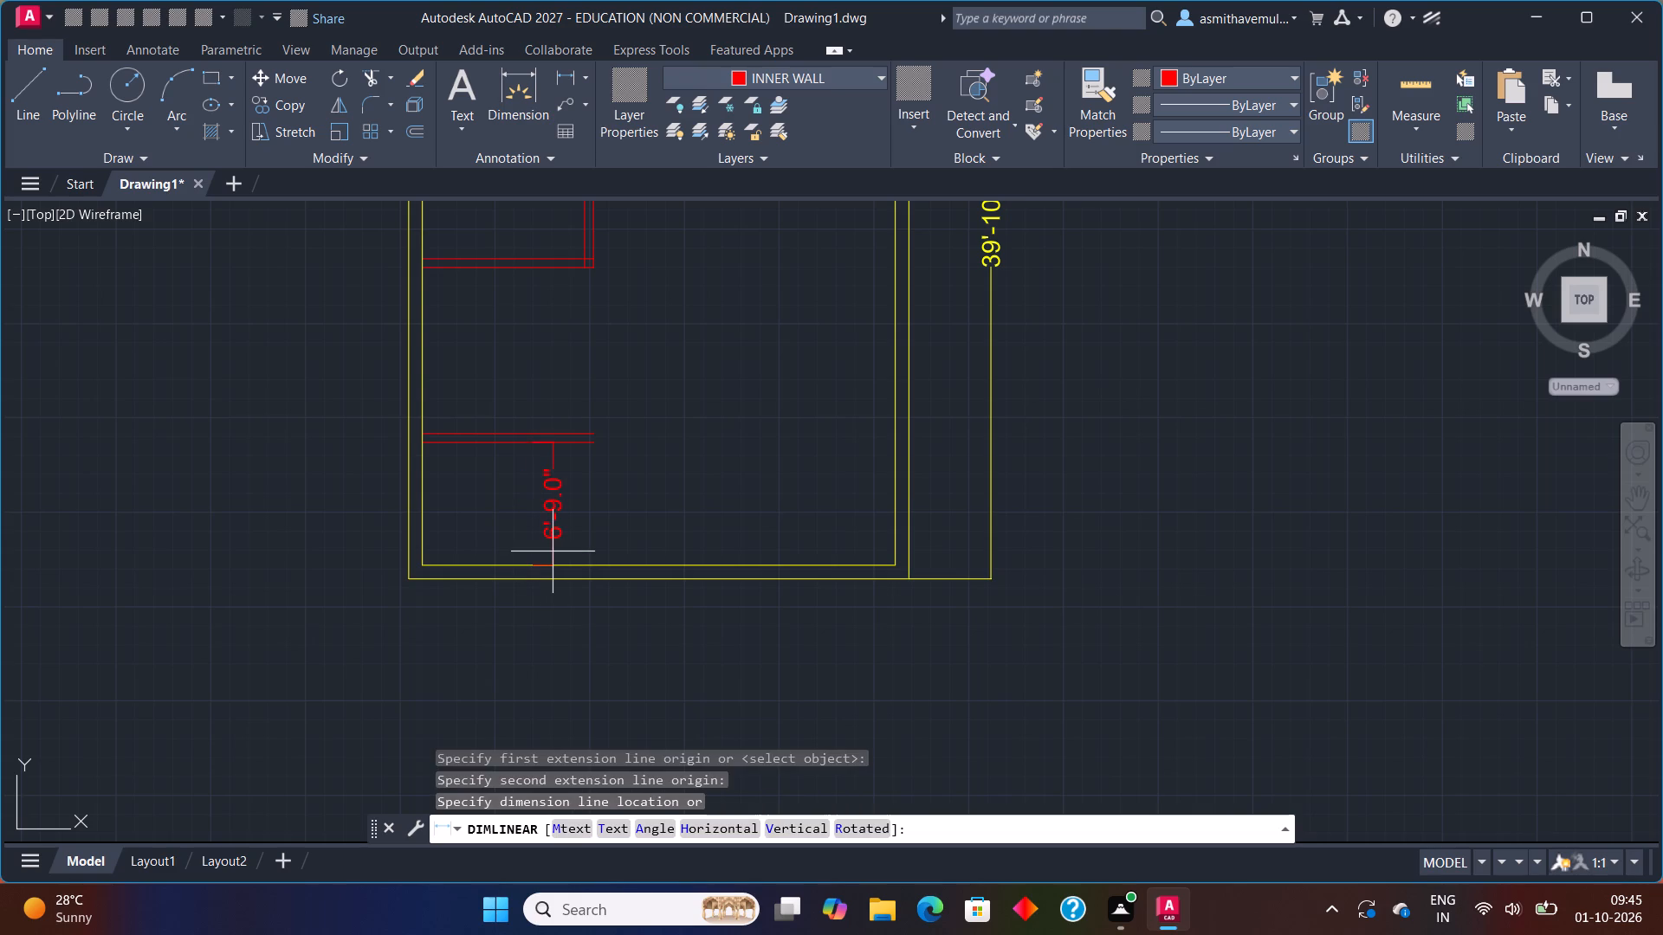
key("Escape")
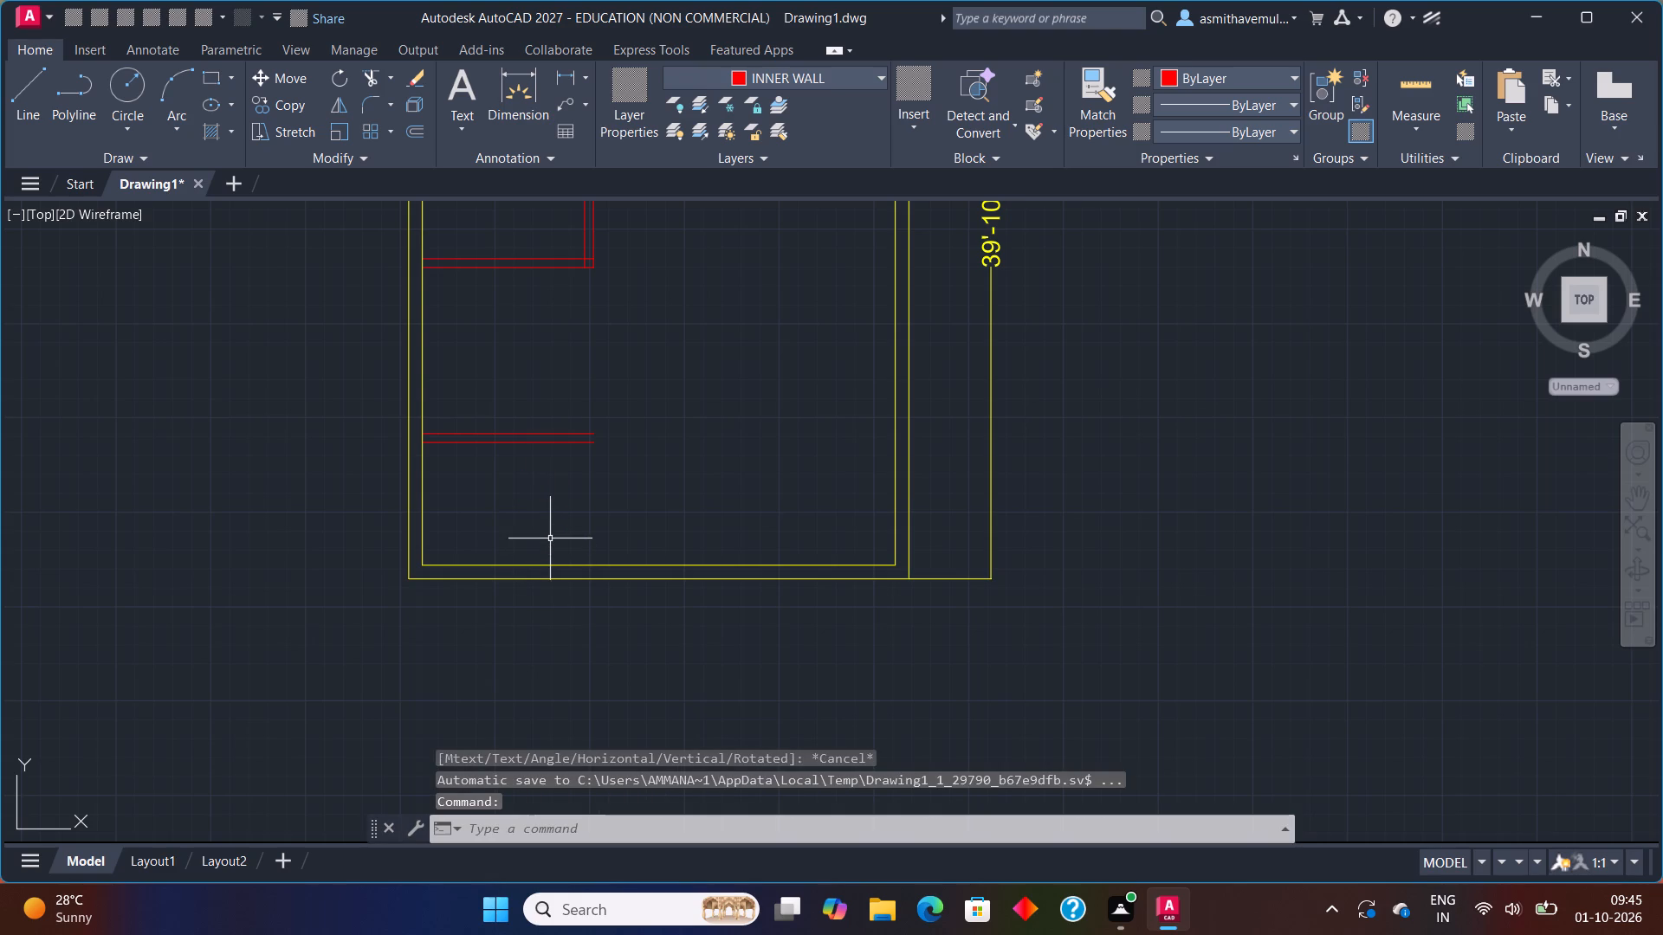
Offset the left outer wall's inner line 4'6" toward the inside of the plan.
middle_click_drag(550, 536, 529, 506)
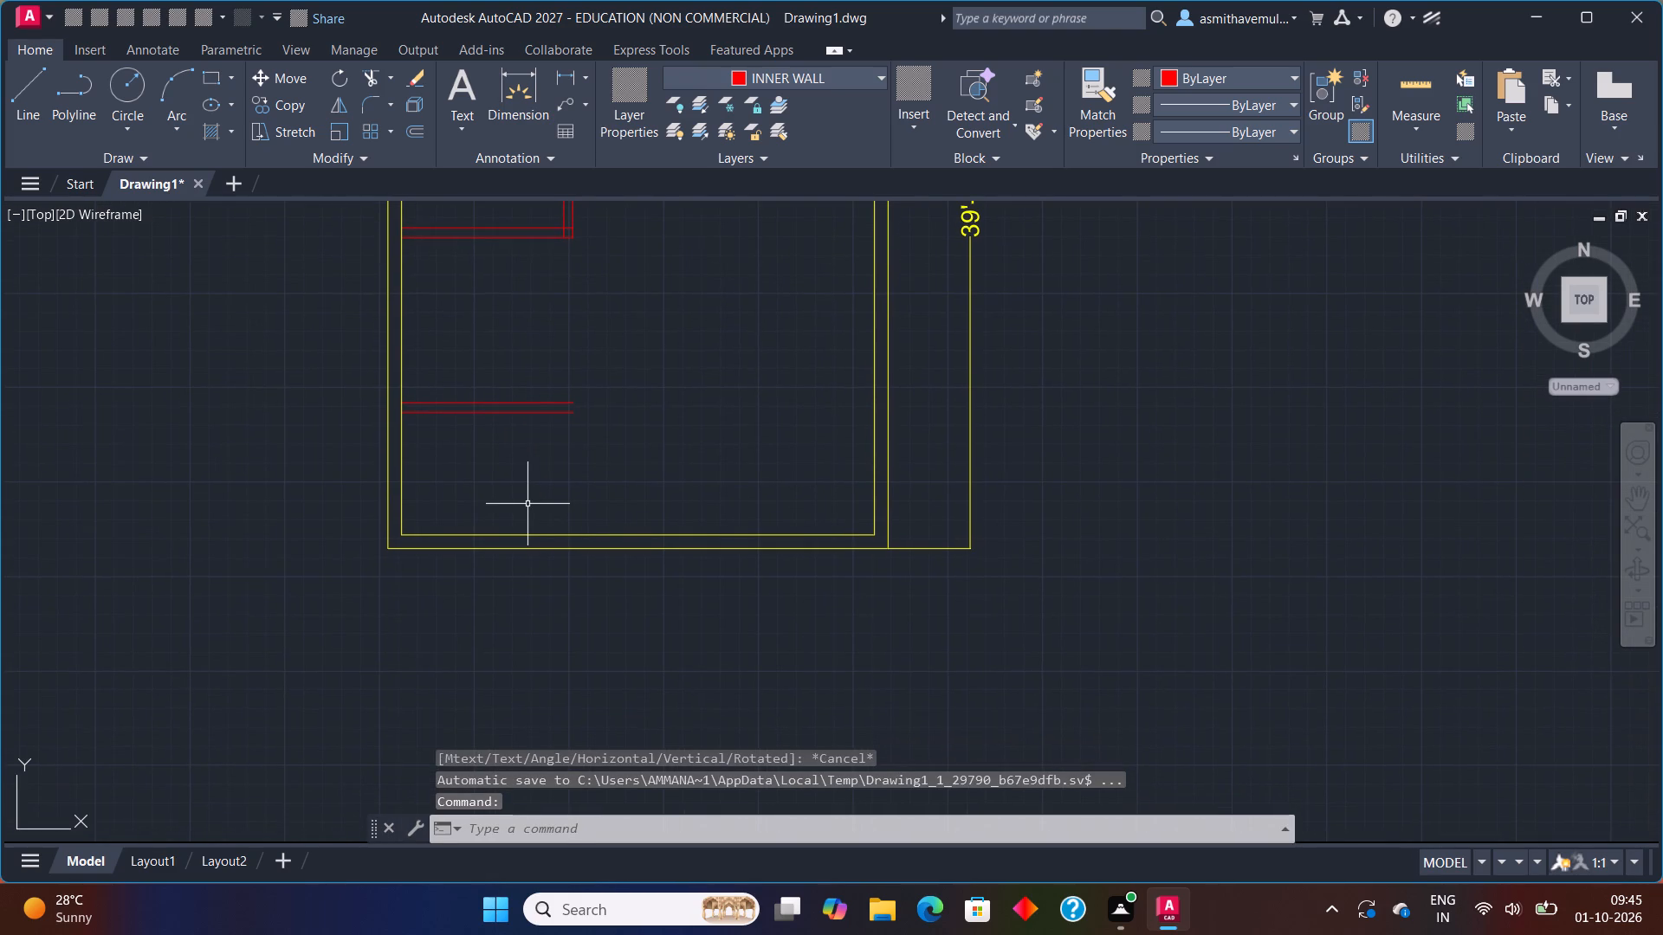
key("o")
key("Return")
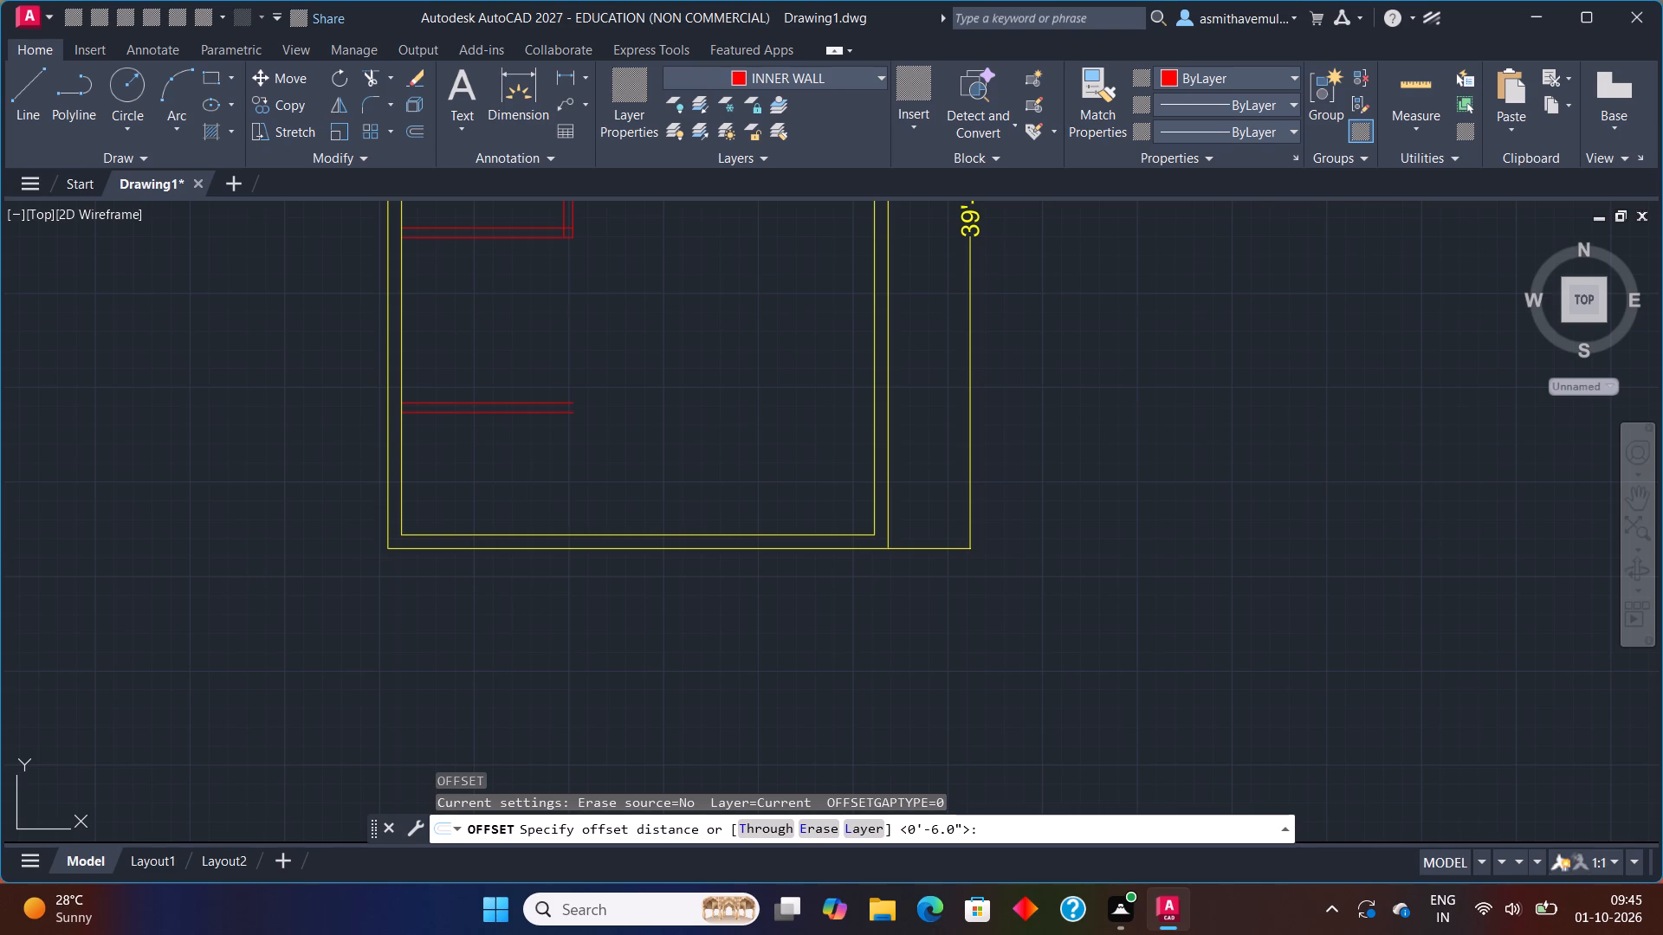
type("4'6\"")
key("Return")
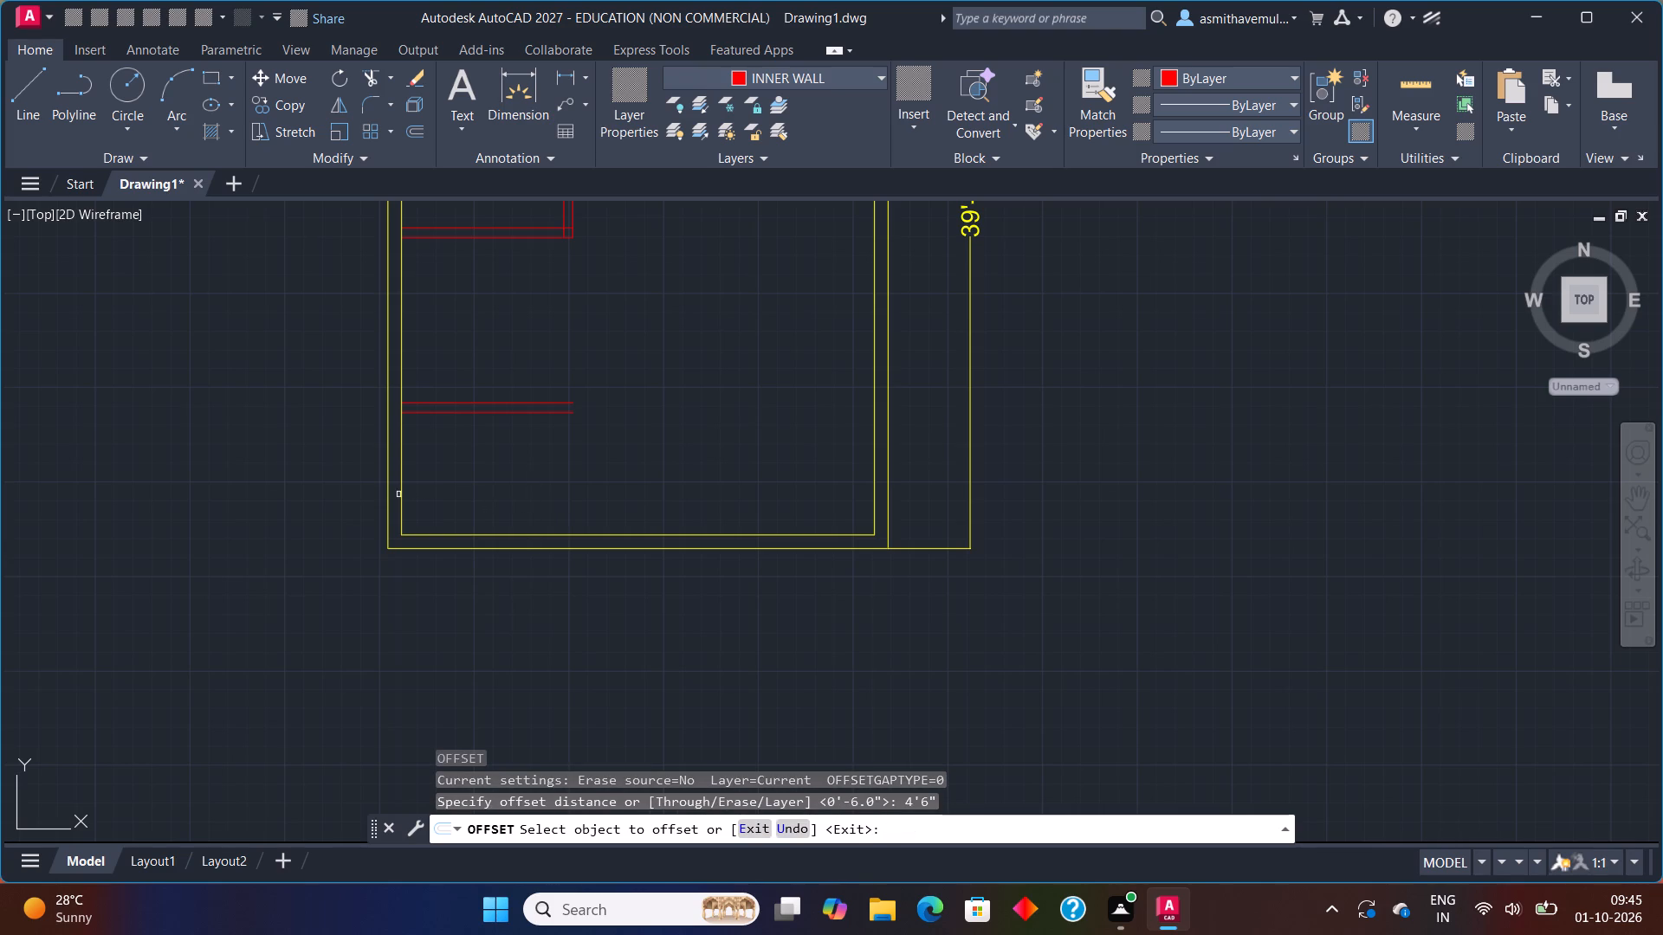
left_click(401, 488)
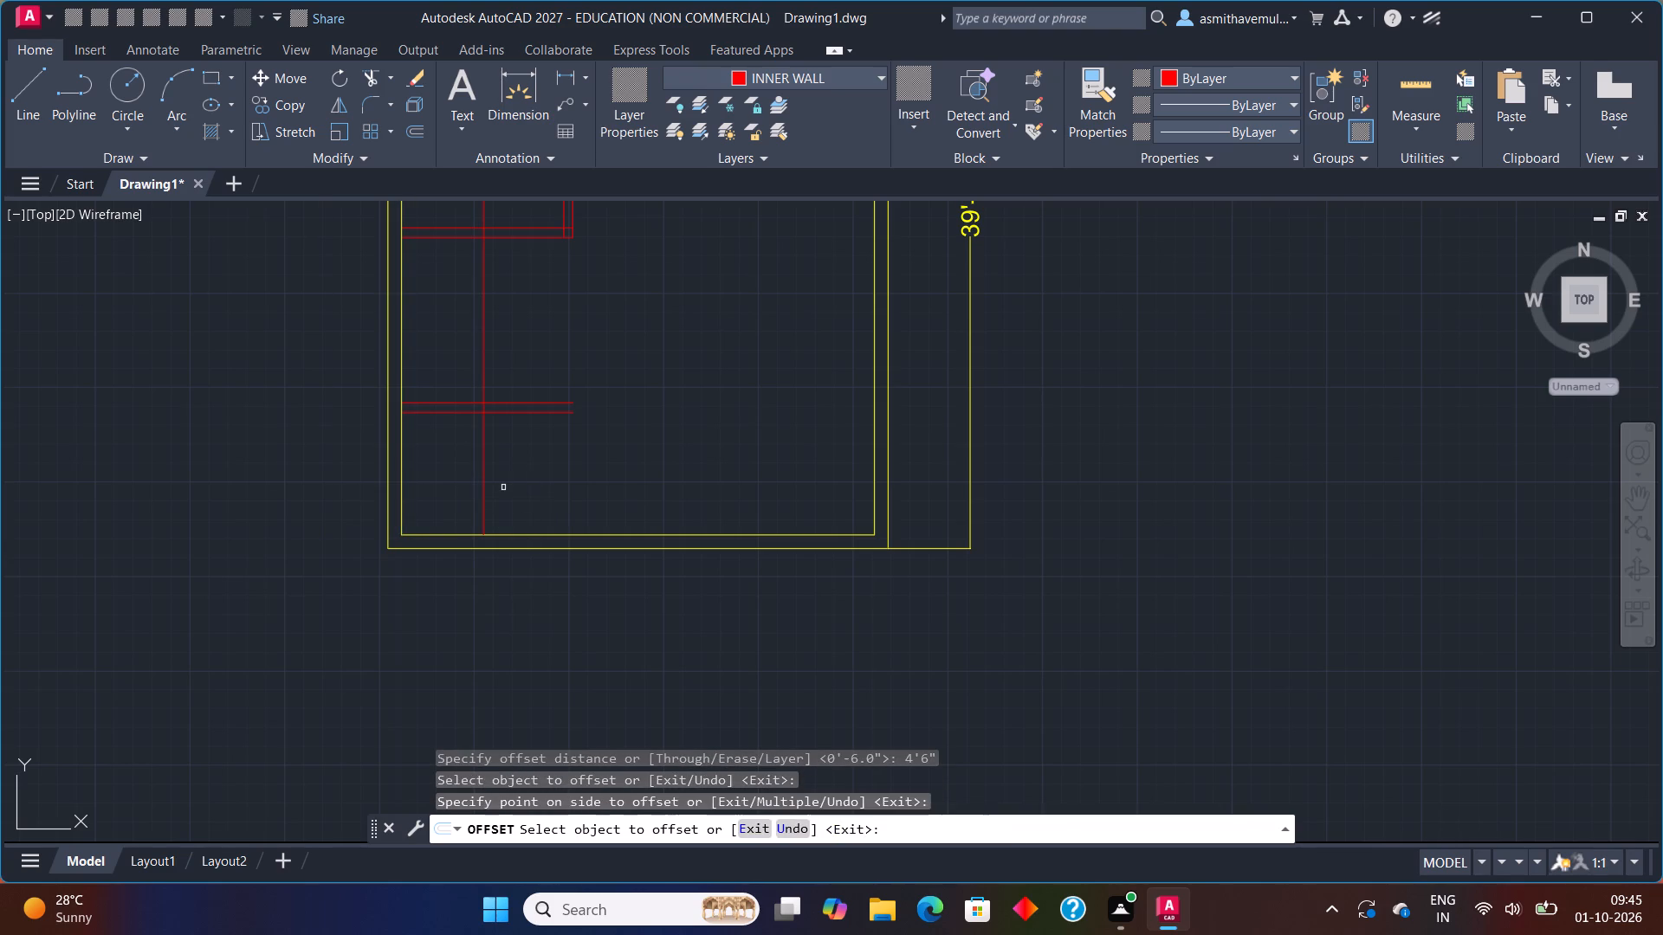
left_click(503, 488)
key("Escape")
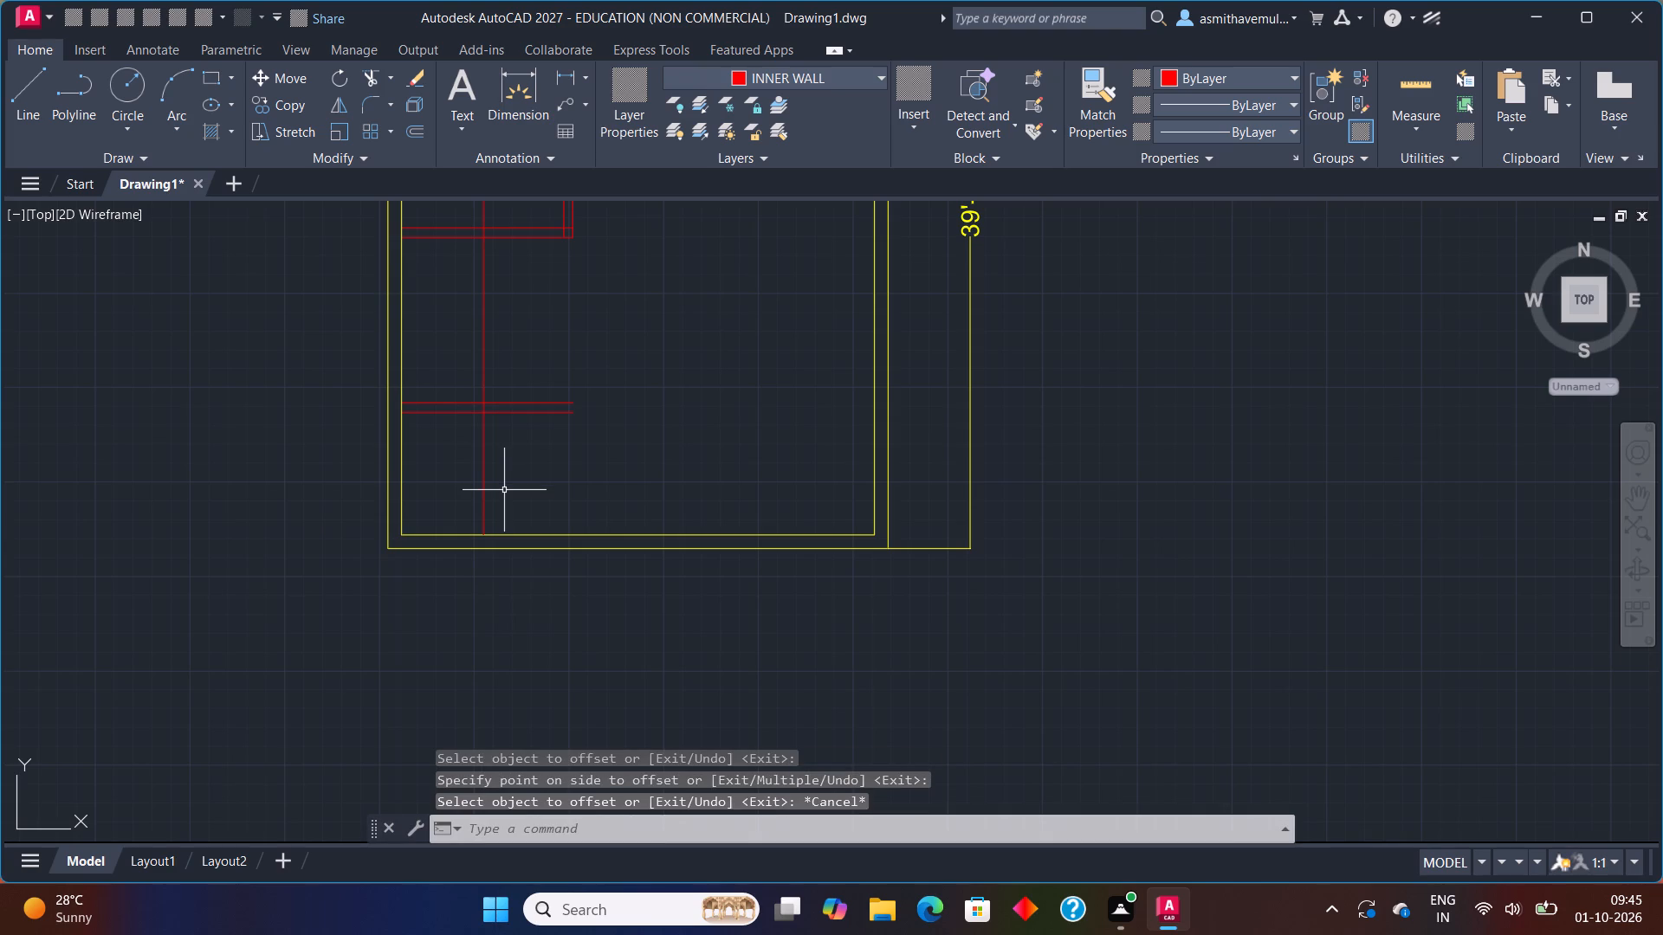
Offset the new vertical line 6" to the right to form the wall's second side.
key("o")
key("Return")
type("6\"")
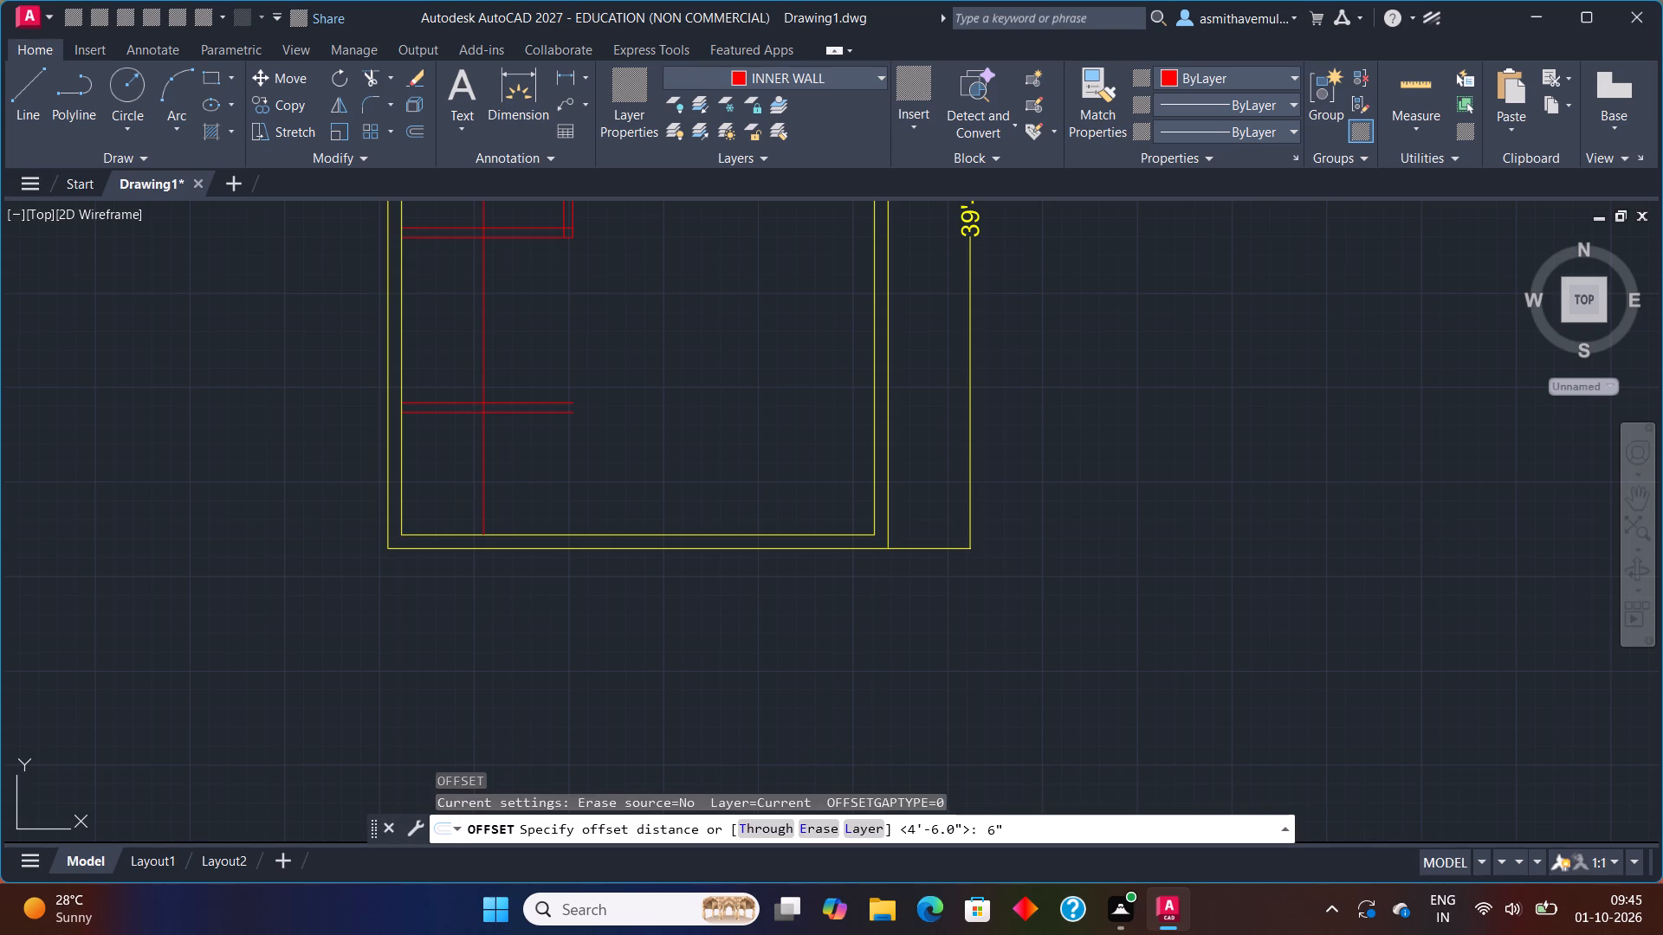
key("Return")
left_click(482, 480)
left_click(539, 471)
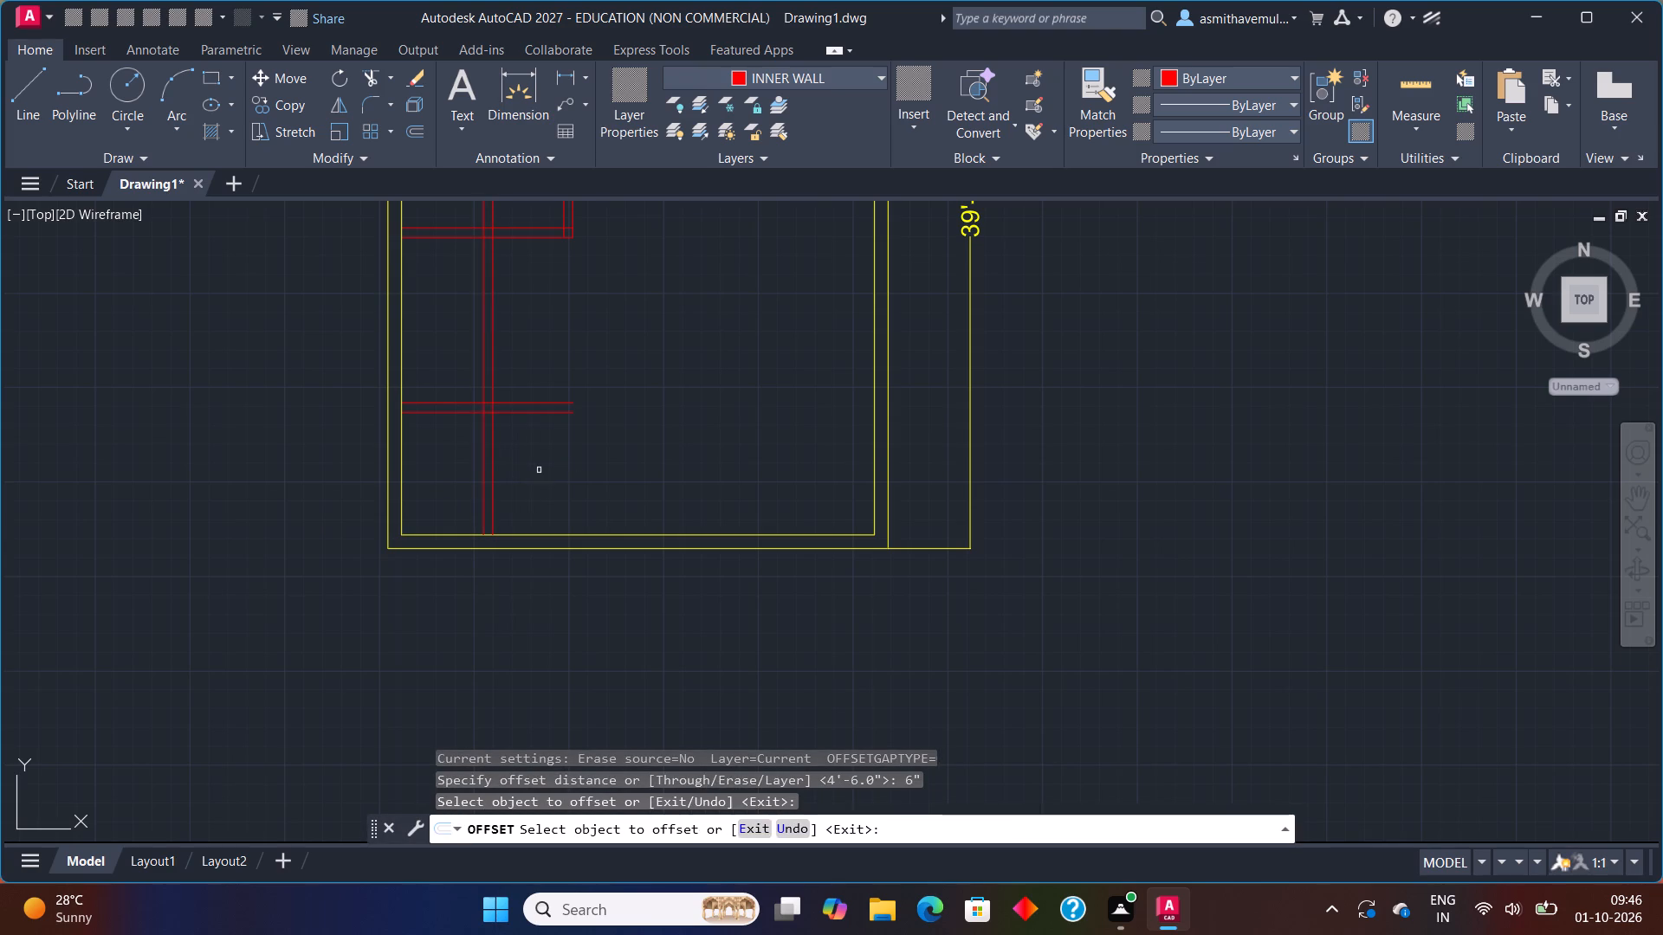
key("Escape")
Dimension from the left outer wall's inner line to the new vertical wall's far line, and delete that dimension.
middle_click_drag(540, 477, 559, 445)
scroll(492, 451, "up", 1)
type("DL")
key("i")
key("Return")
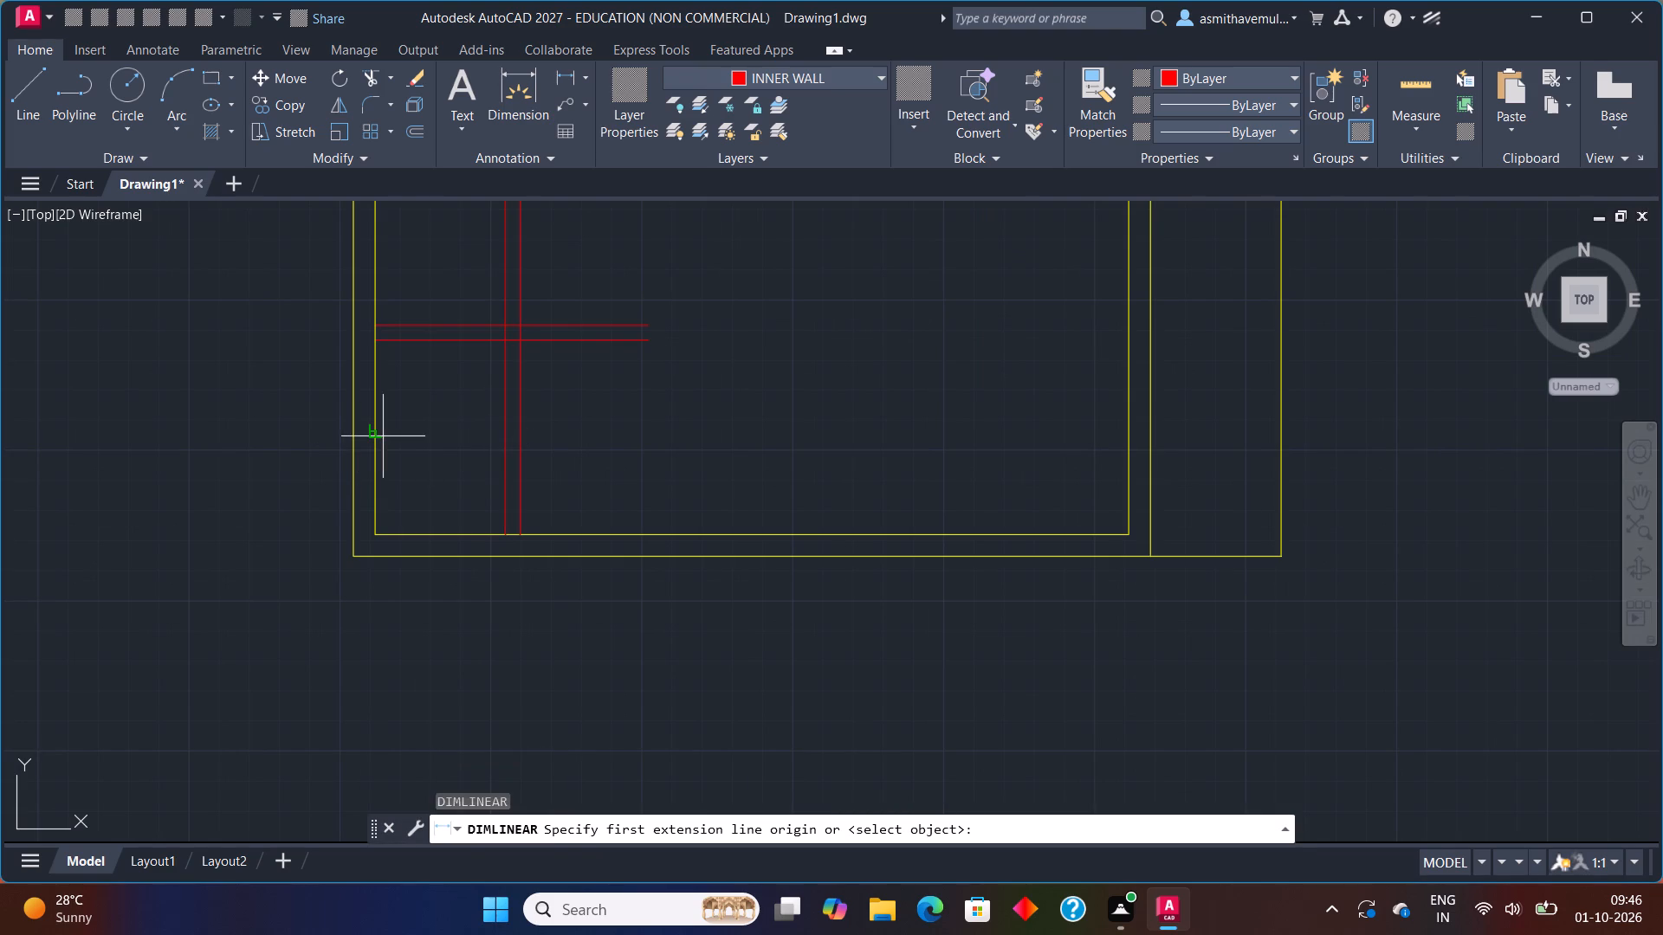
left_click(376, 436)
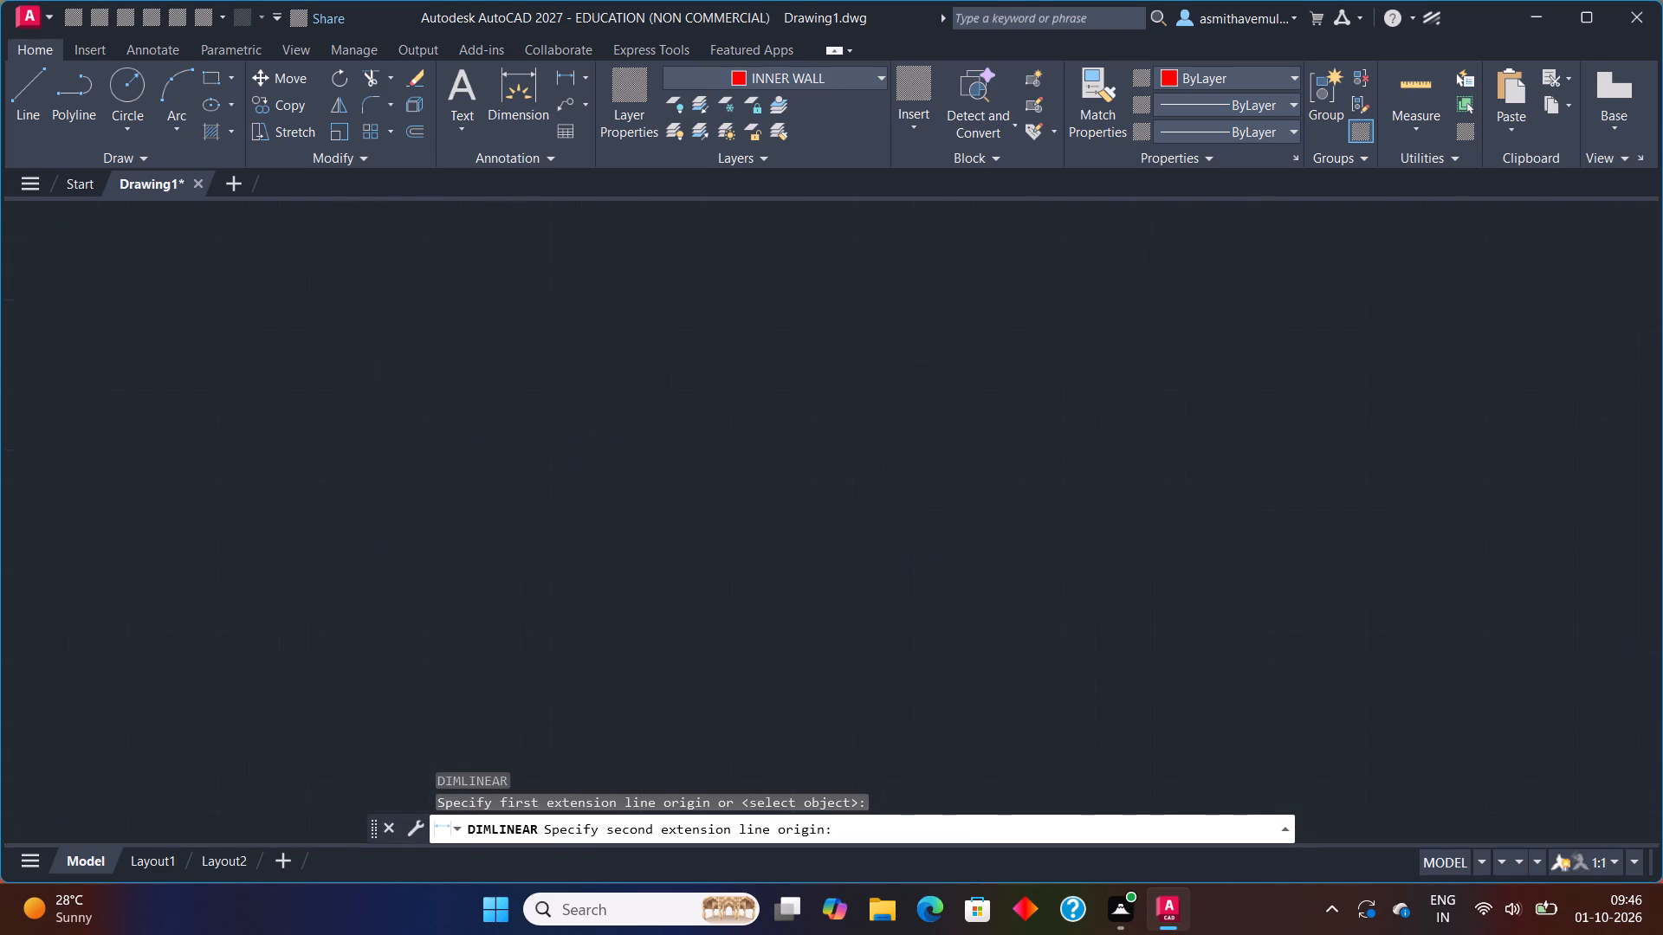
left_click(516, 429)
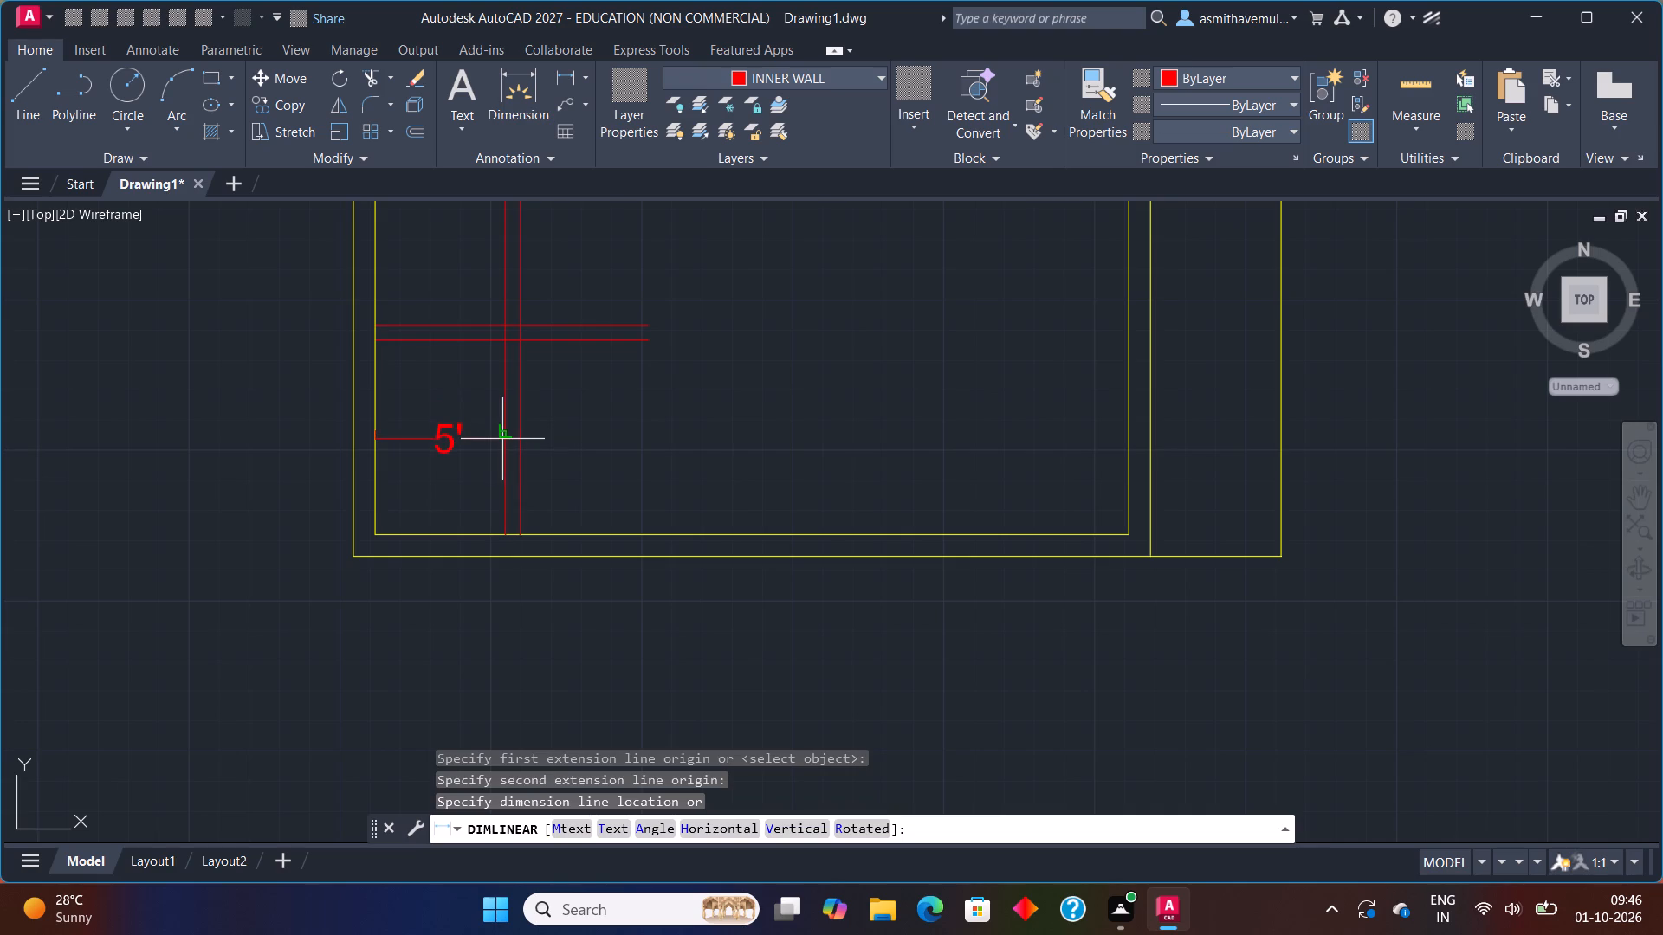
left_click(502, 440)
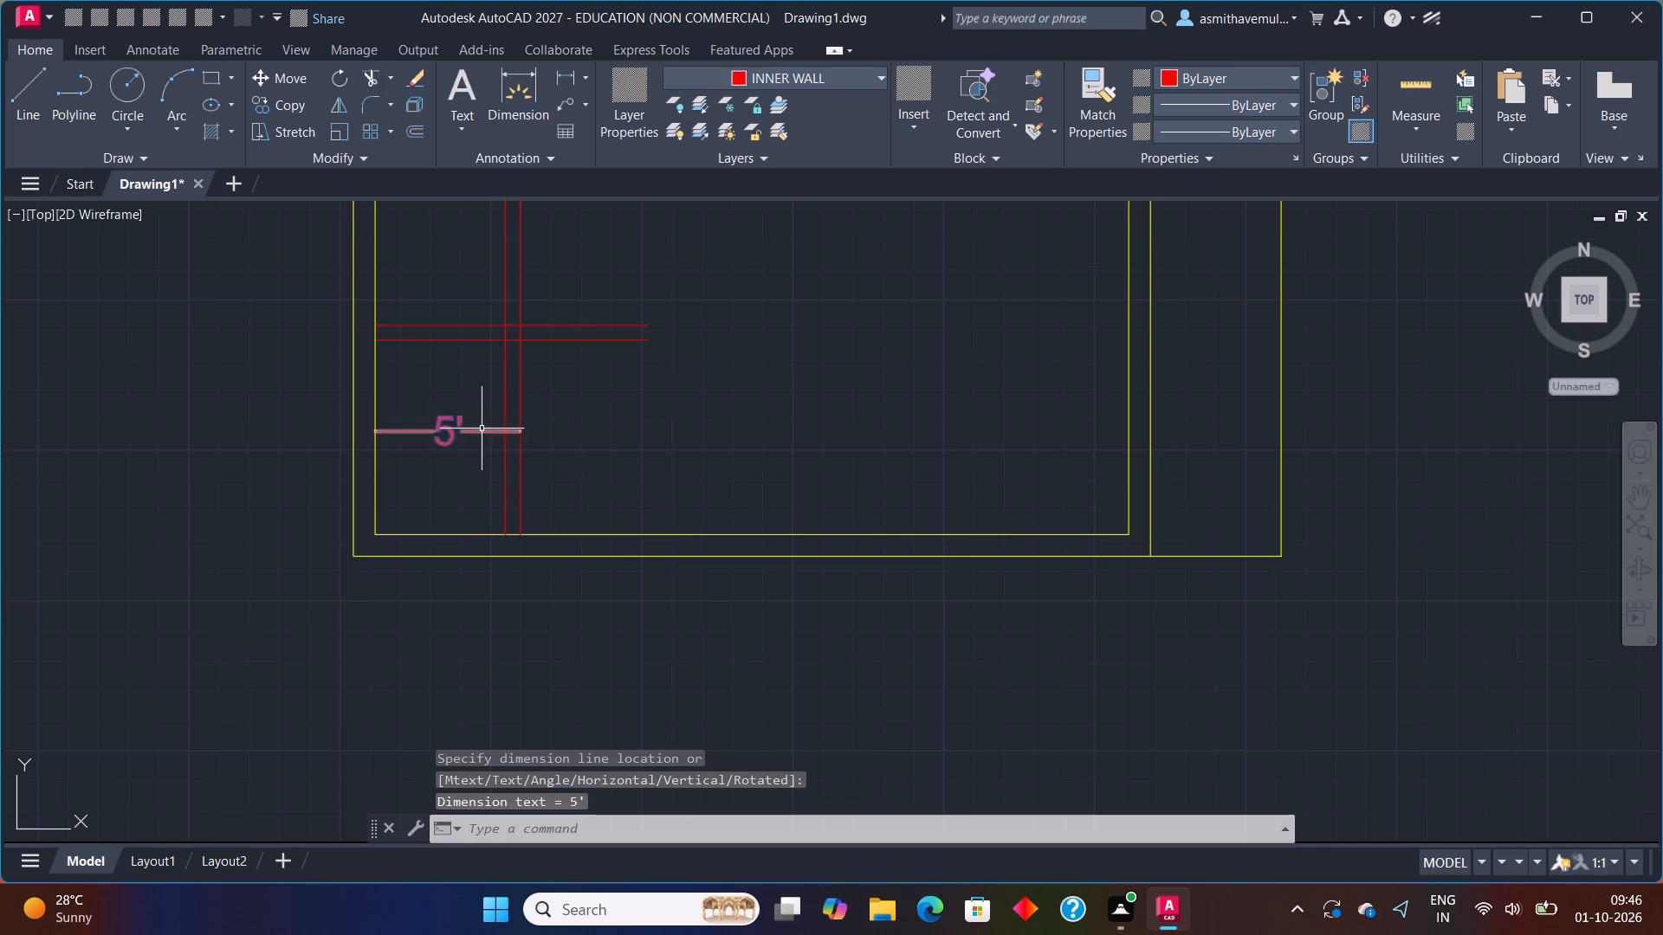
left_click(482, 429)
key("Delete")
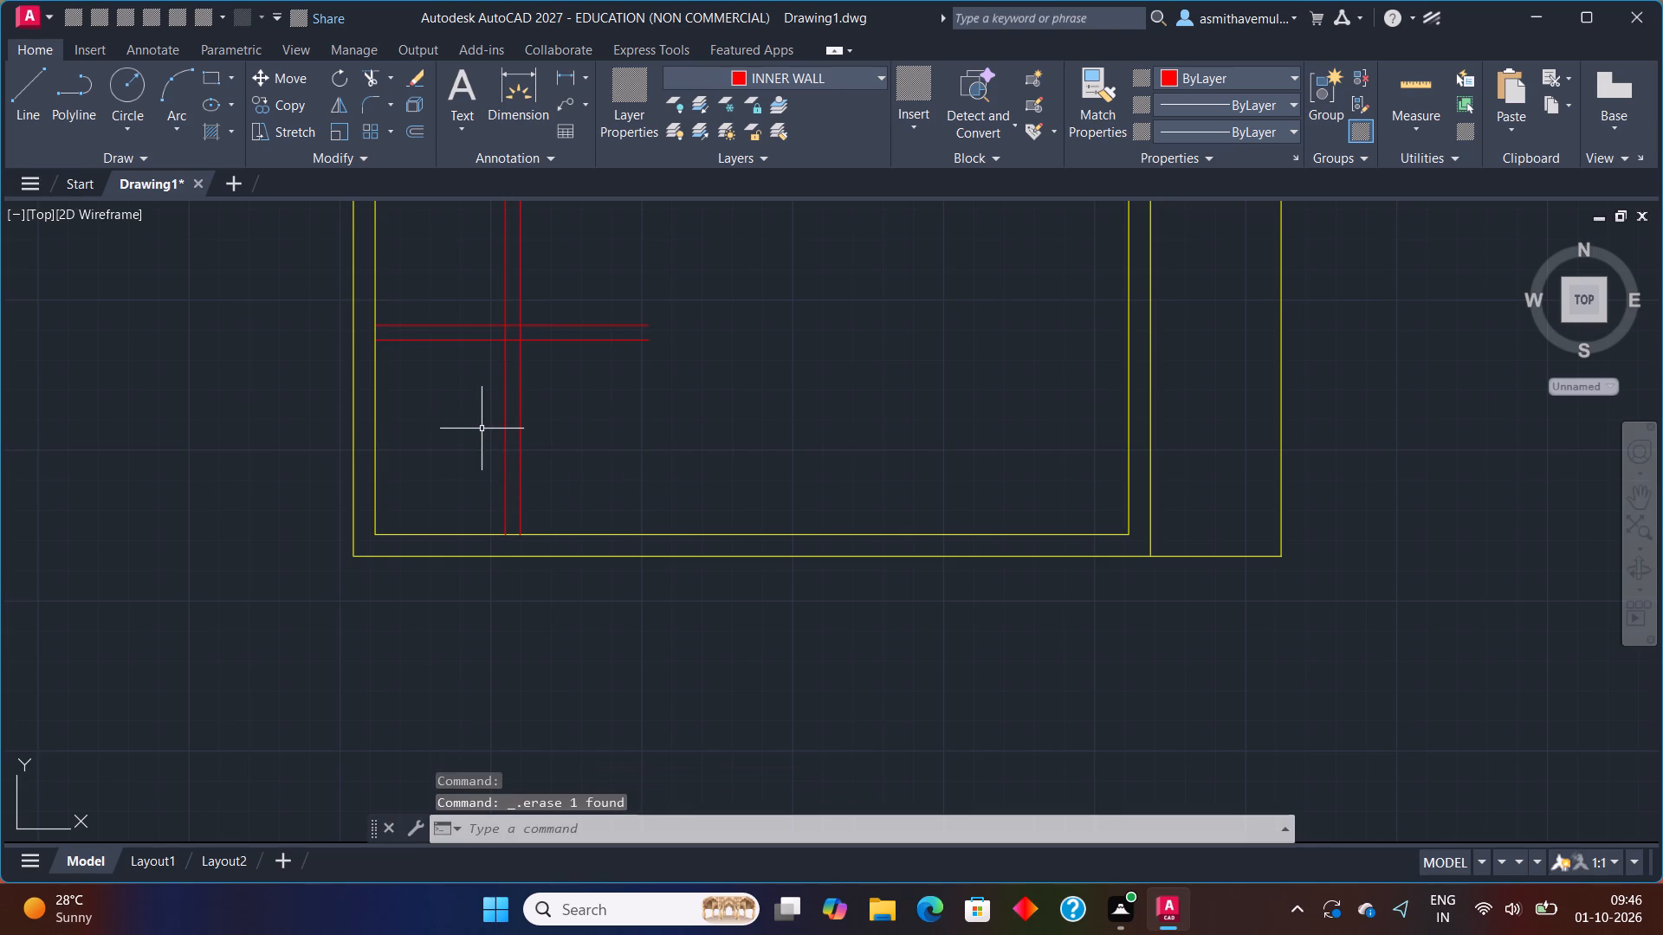
Measure the clear width between the left outer wall's inner line and the near line of the new vertical wall.
type("DLI")
key("Return")
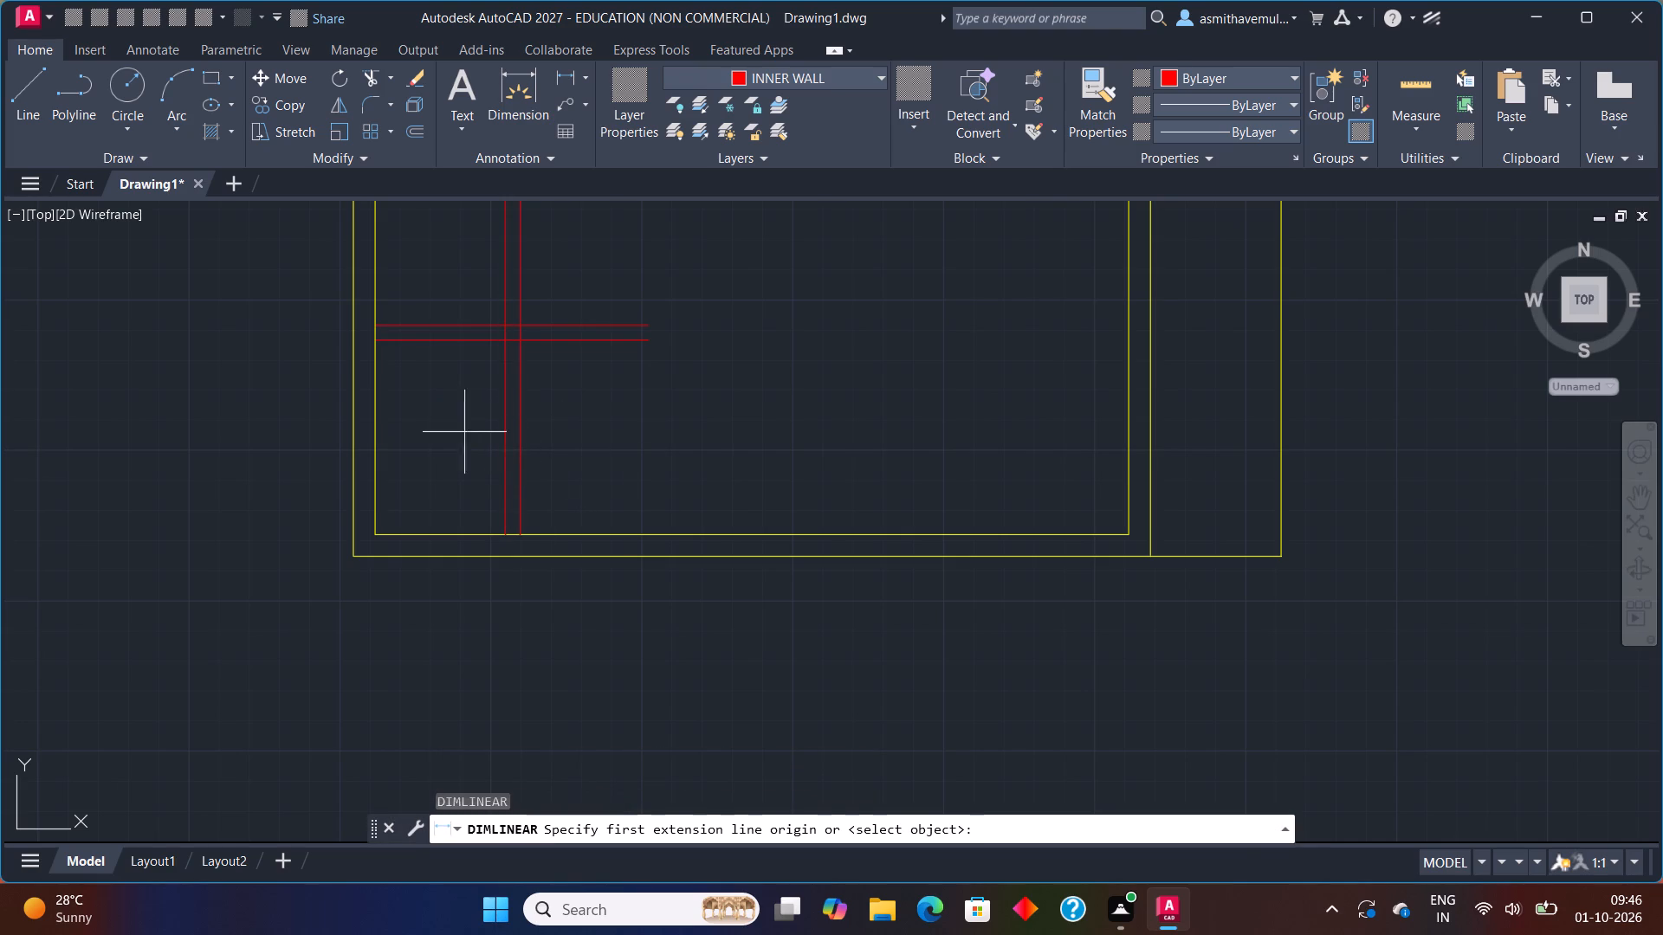
left_click(375, 443)
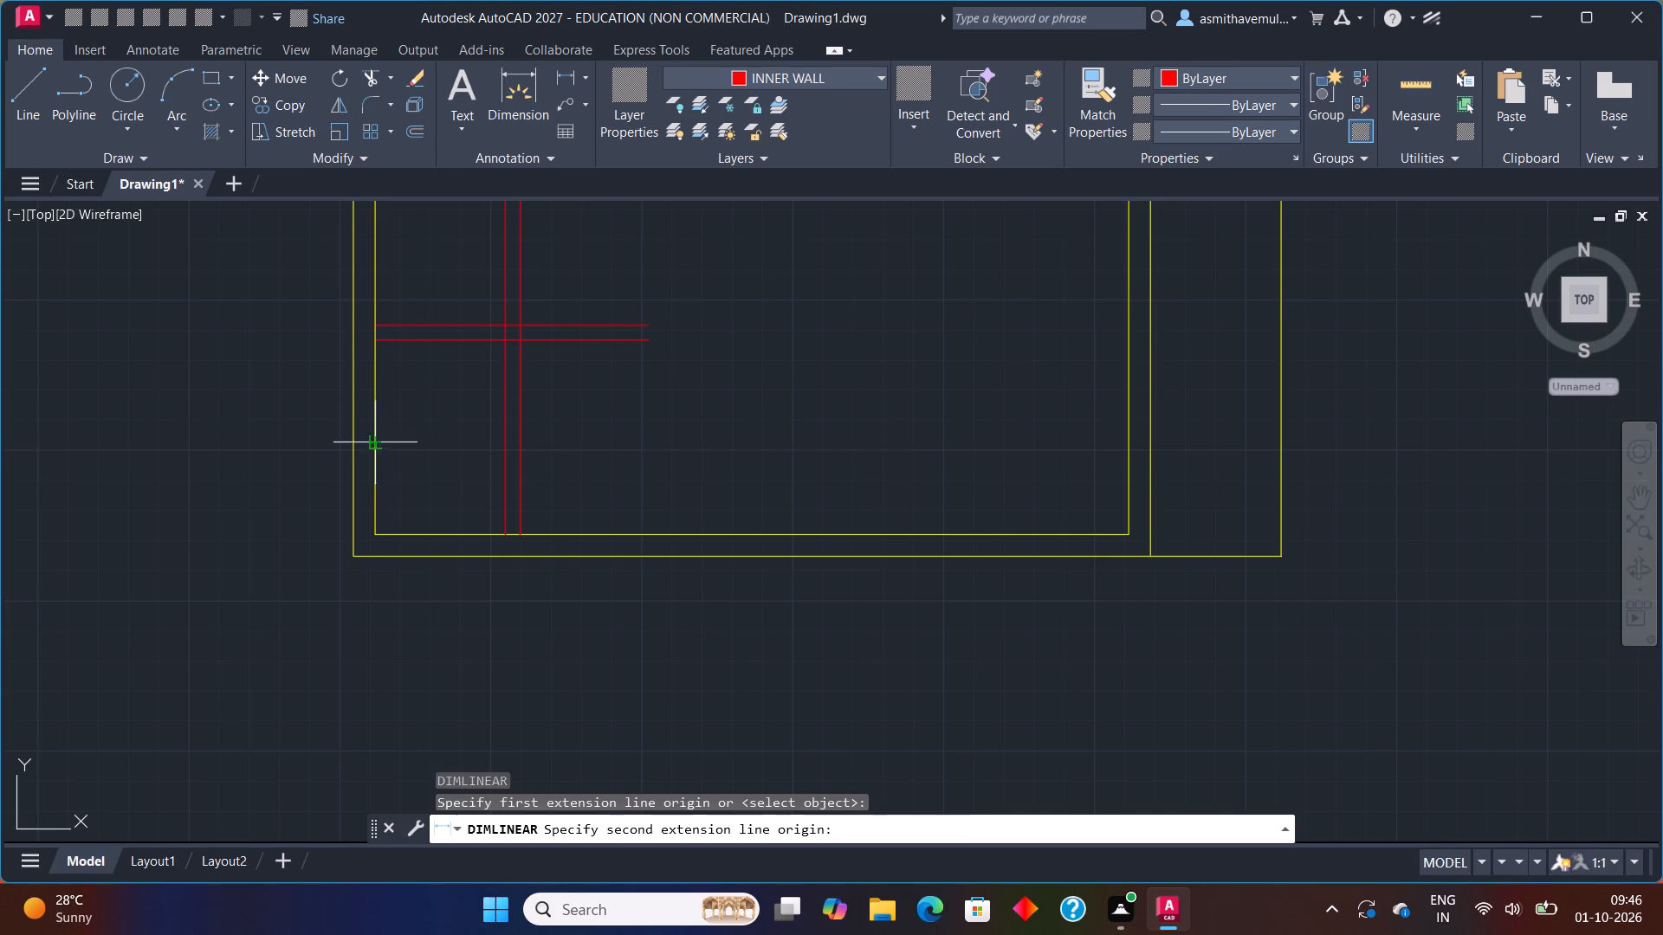
left_click(501, 442)
key("Escape")
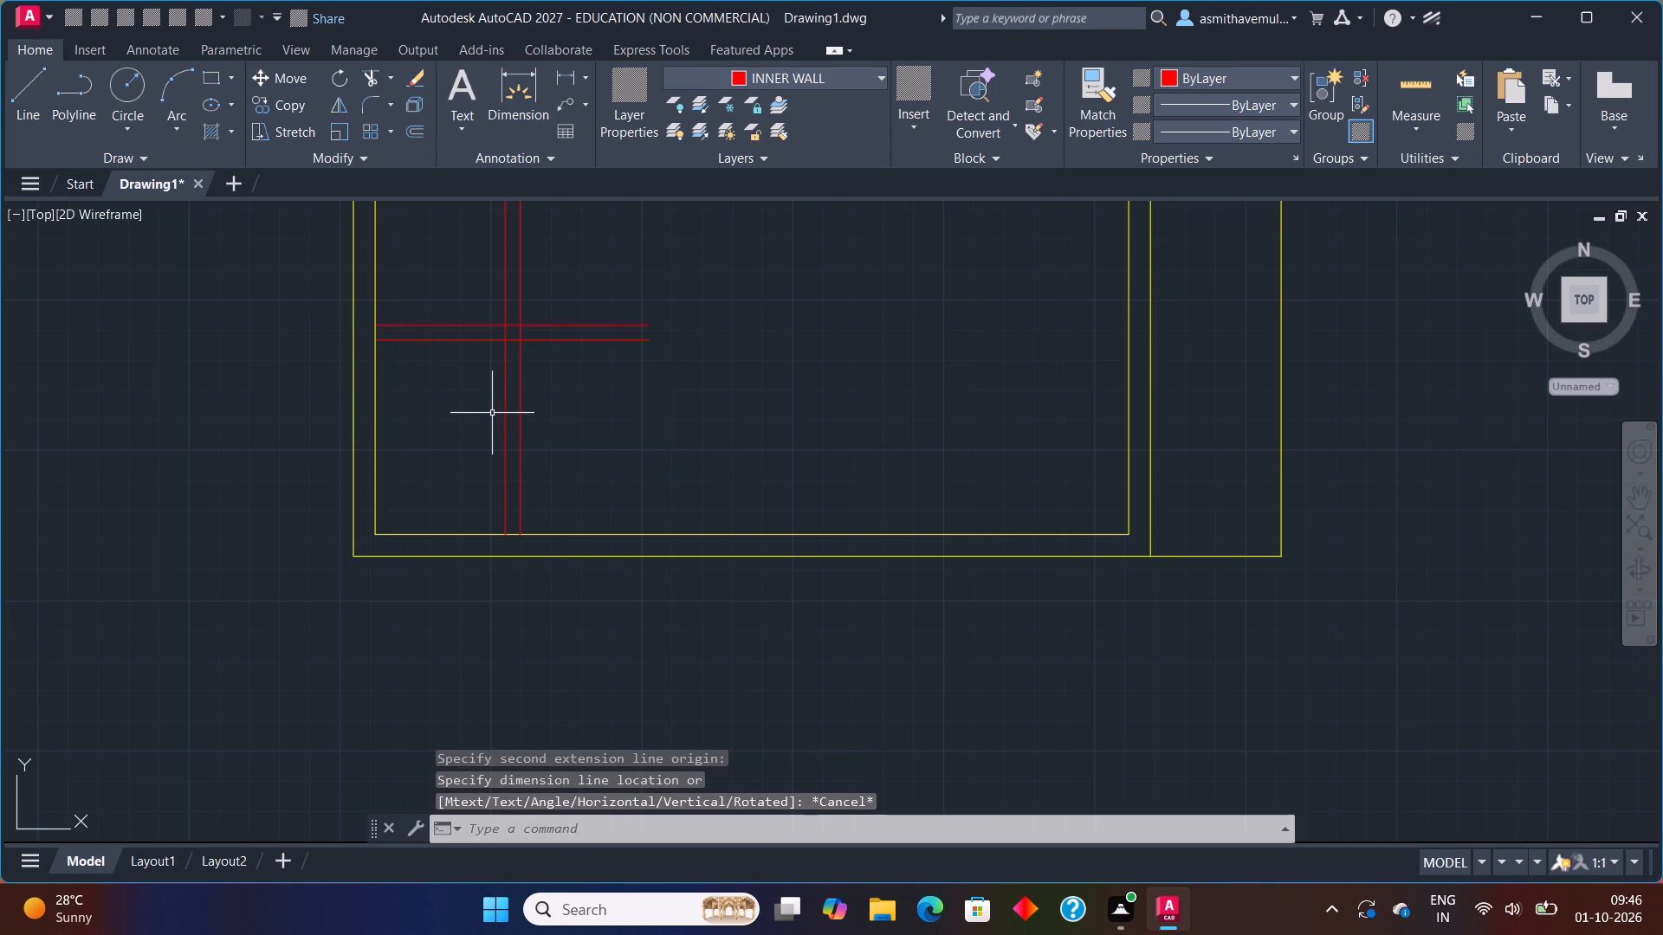
Offset the right-hand line of the new vertical wall 9'11" to the right.
middle_click_drag(489, 411, 330, 468)
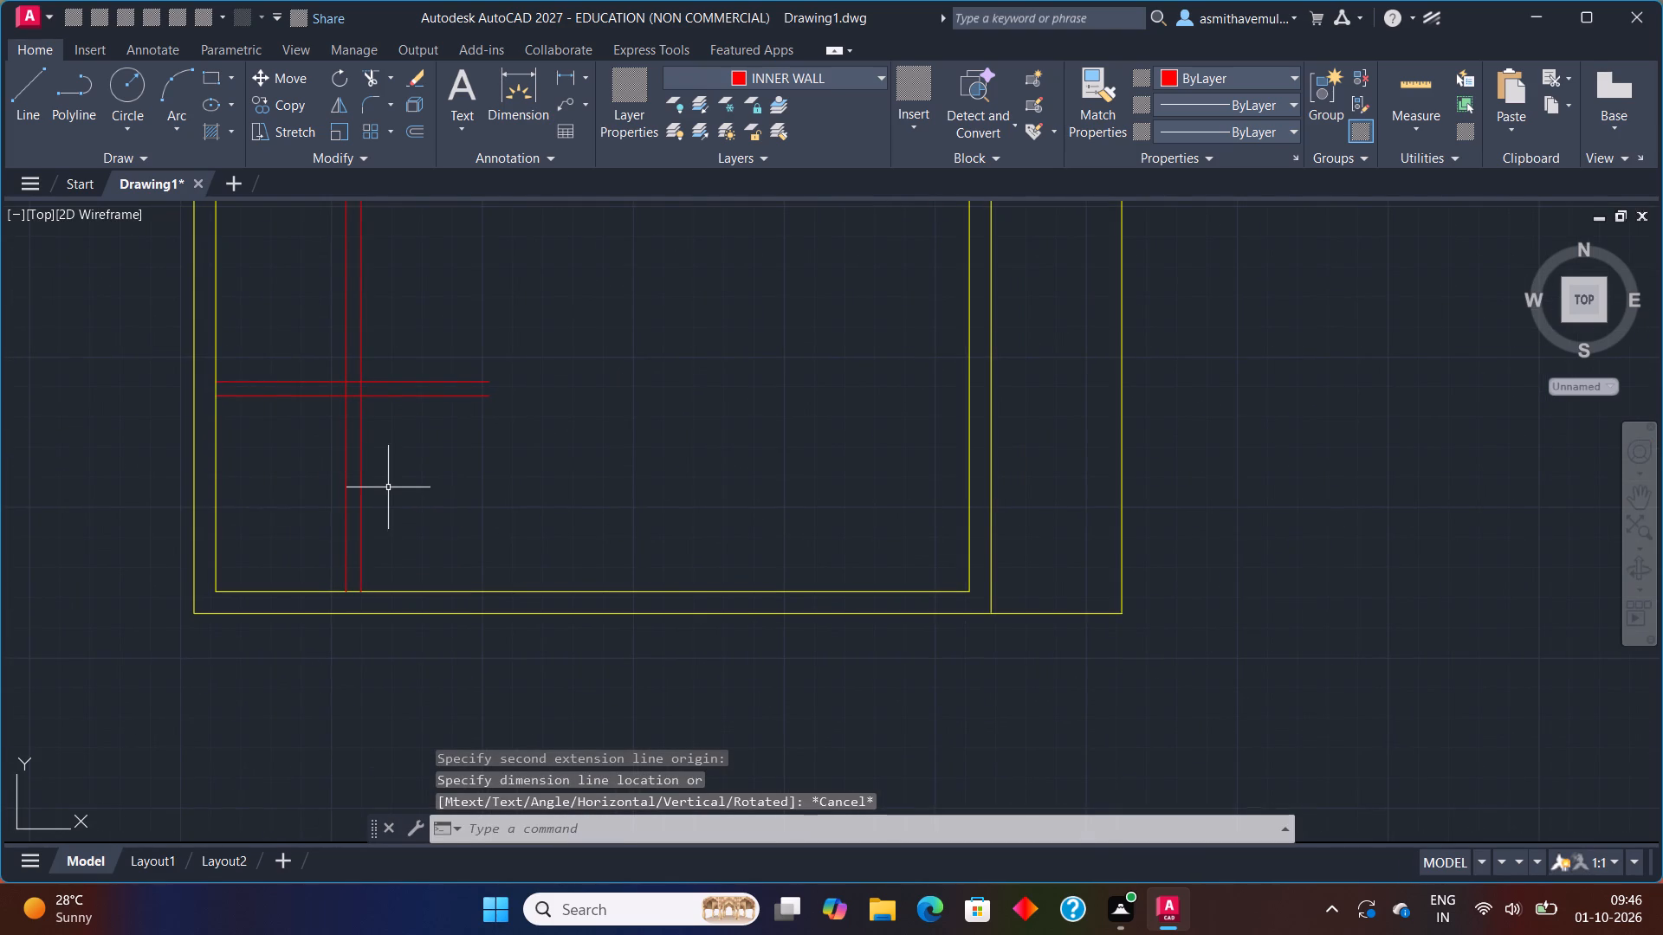
key("o")
key("Return")
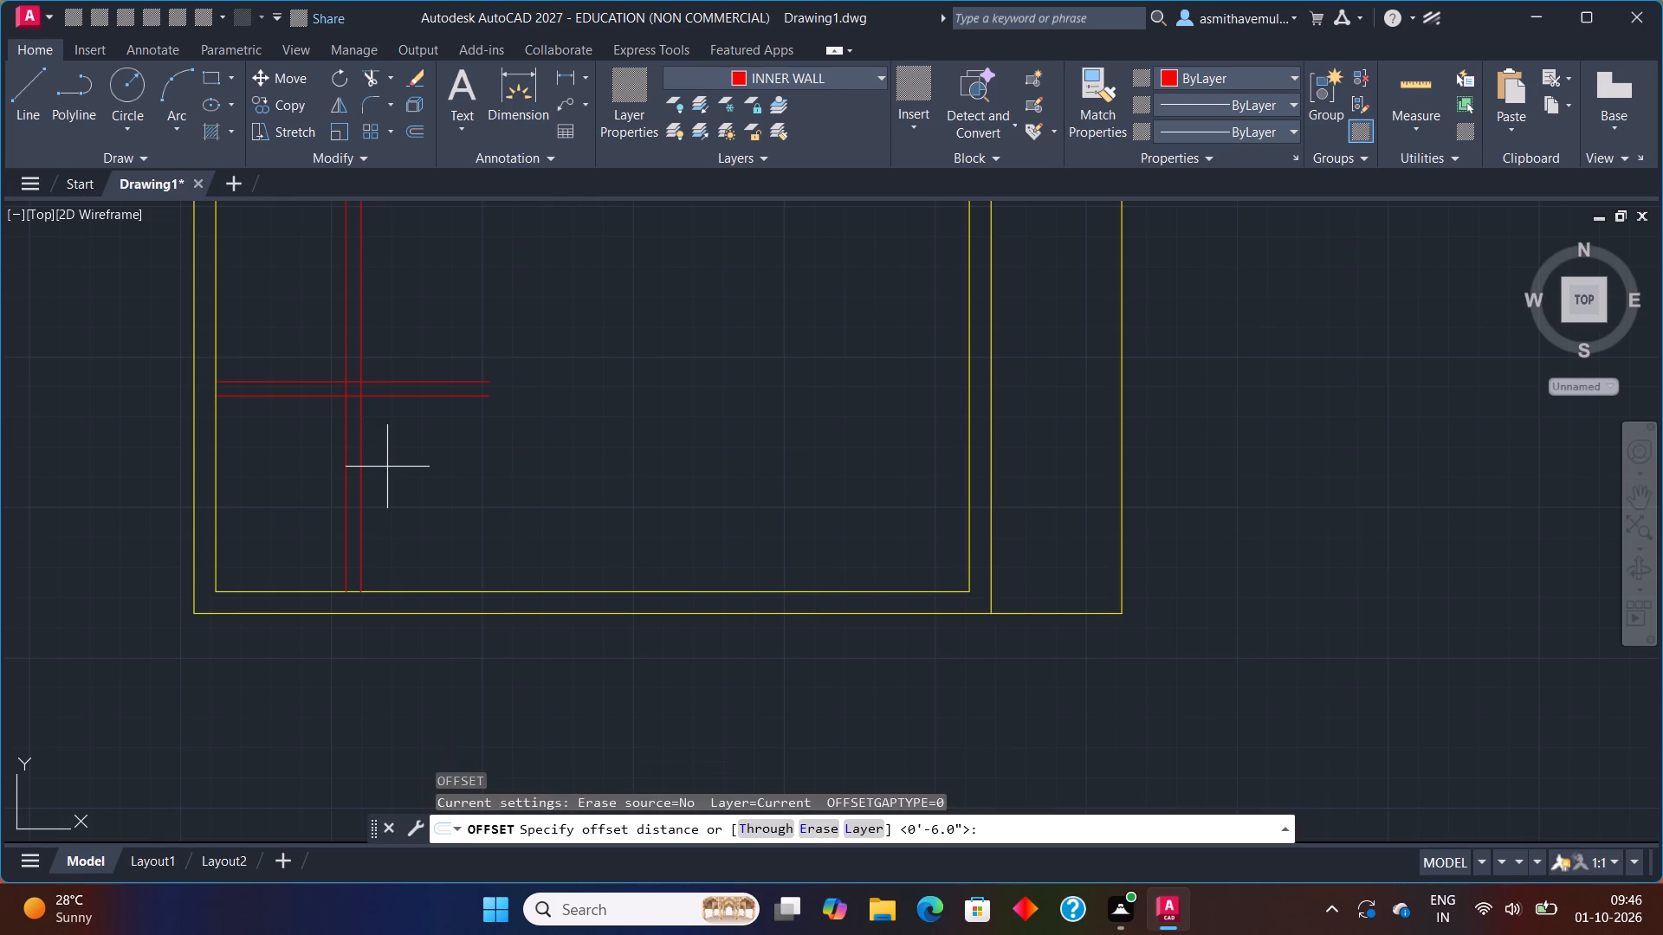
type("9'")
type("11")
key("shift+quotedbl")
key("Return")
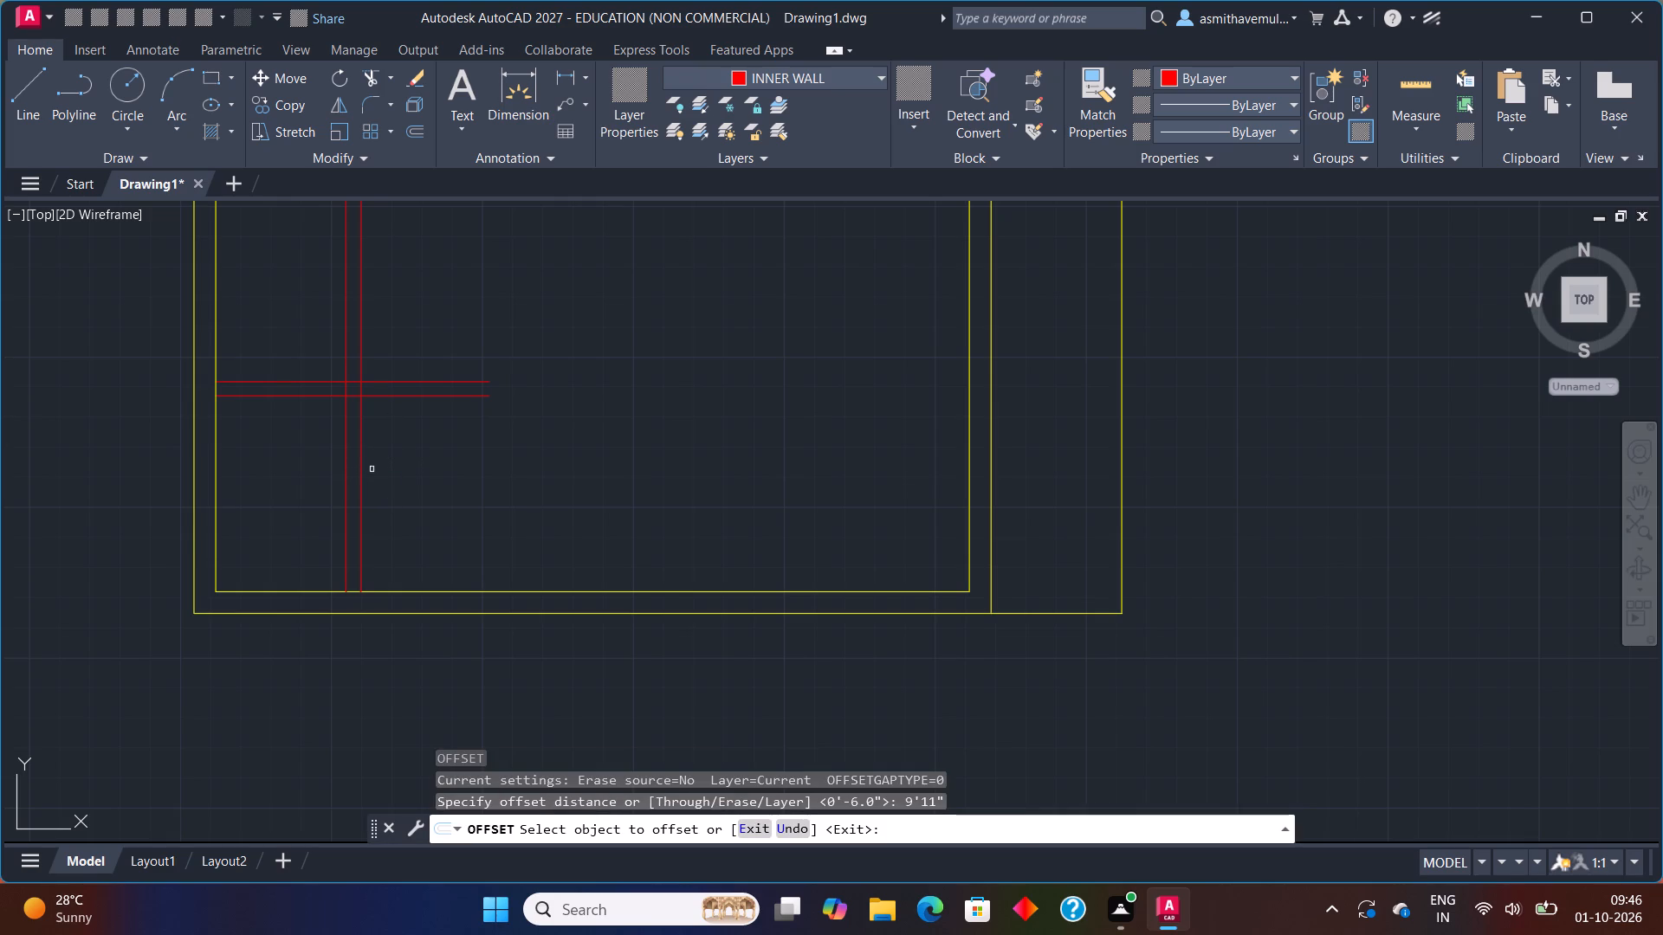
left_click(359, 482)
left_click(413, 465)
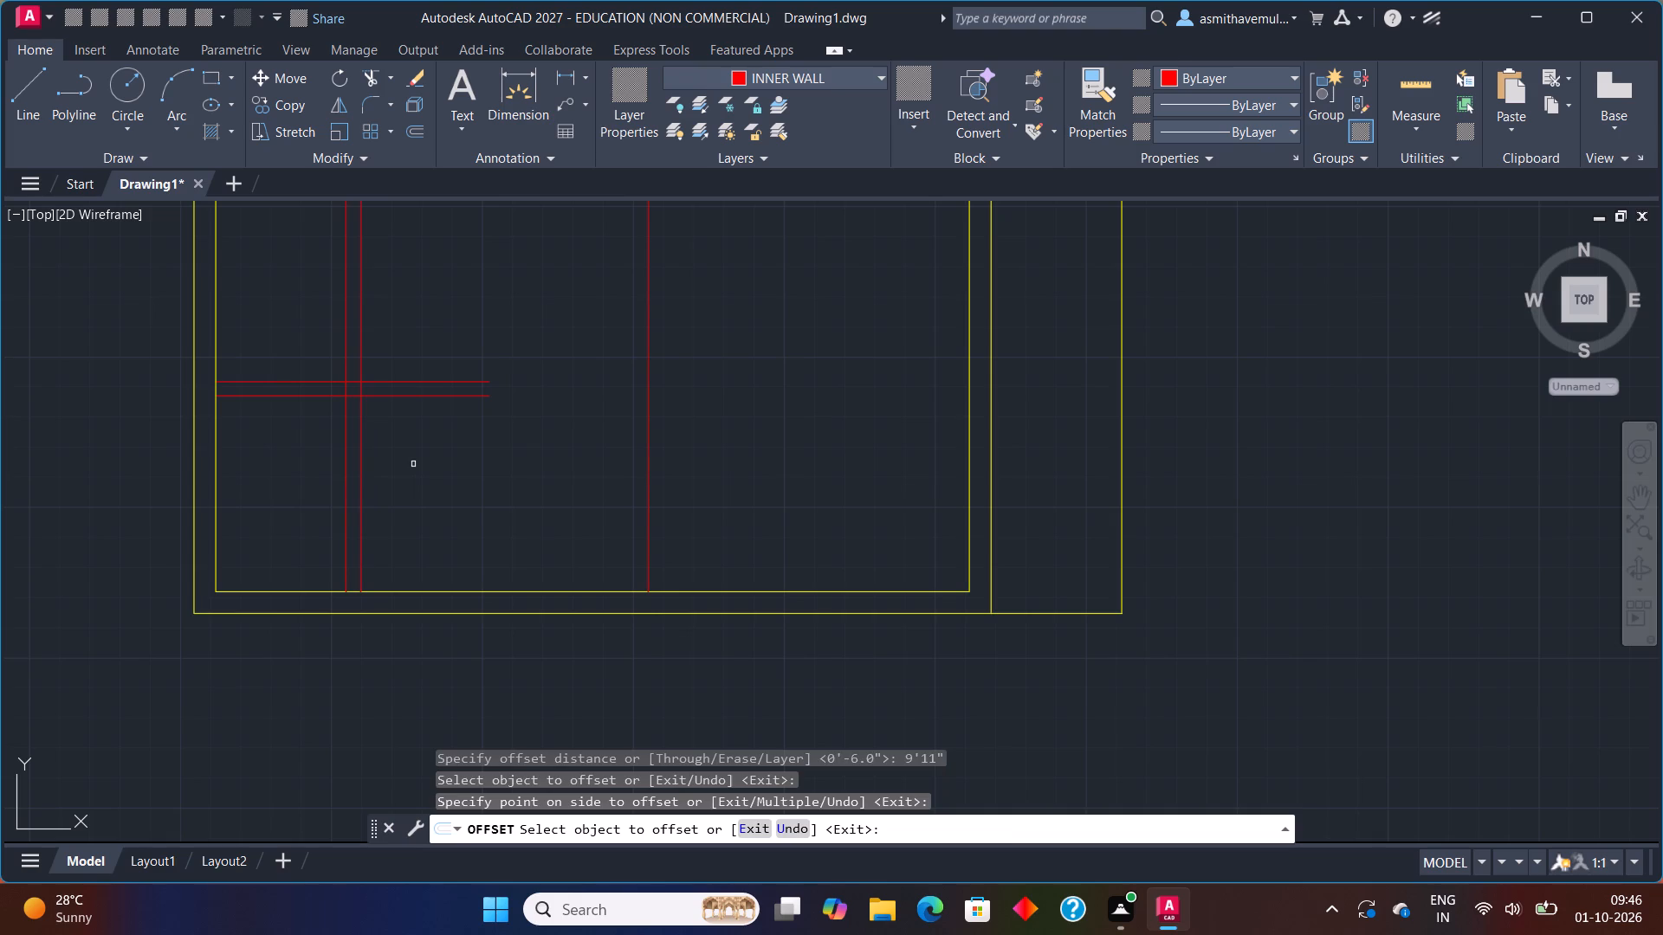
key("Escape")
Offset the newest vertical inner wall line 6" to the right to form the wall's second side.
key("o")
key("Return")
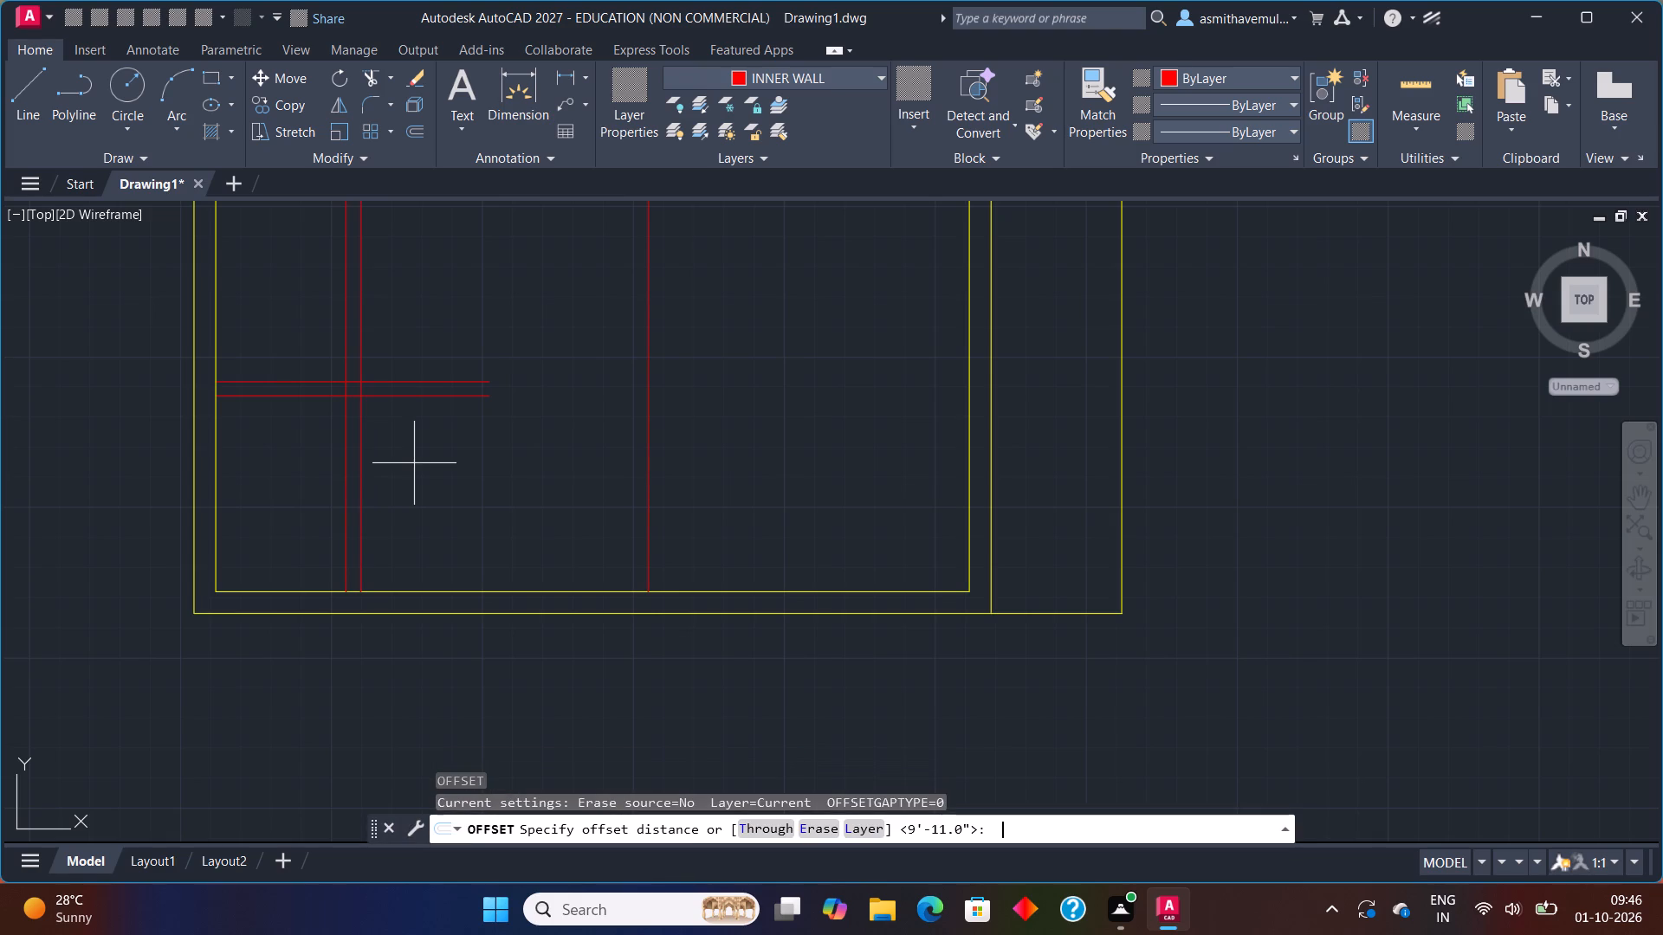
key("6")
key("shift+quotedbl")
key("Return")
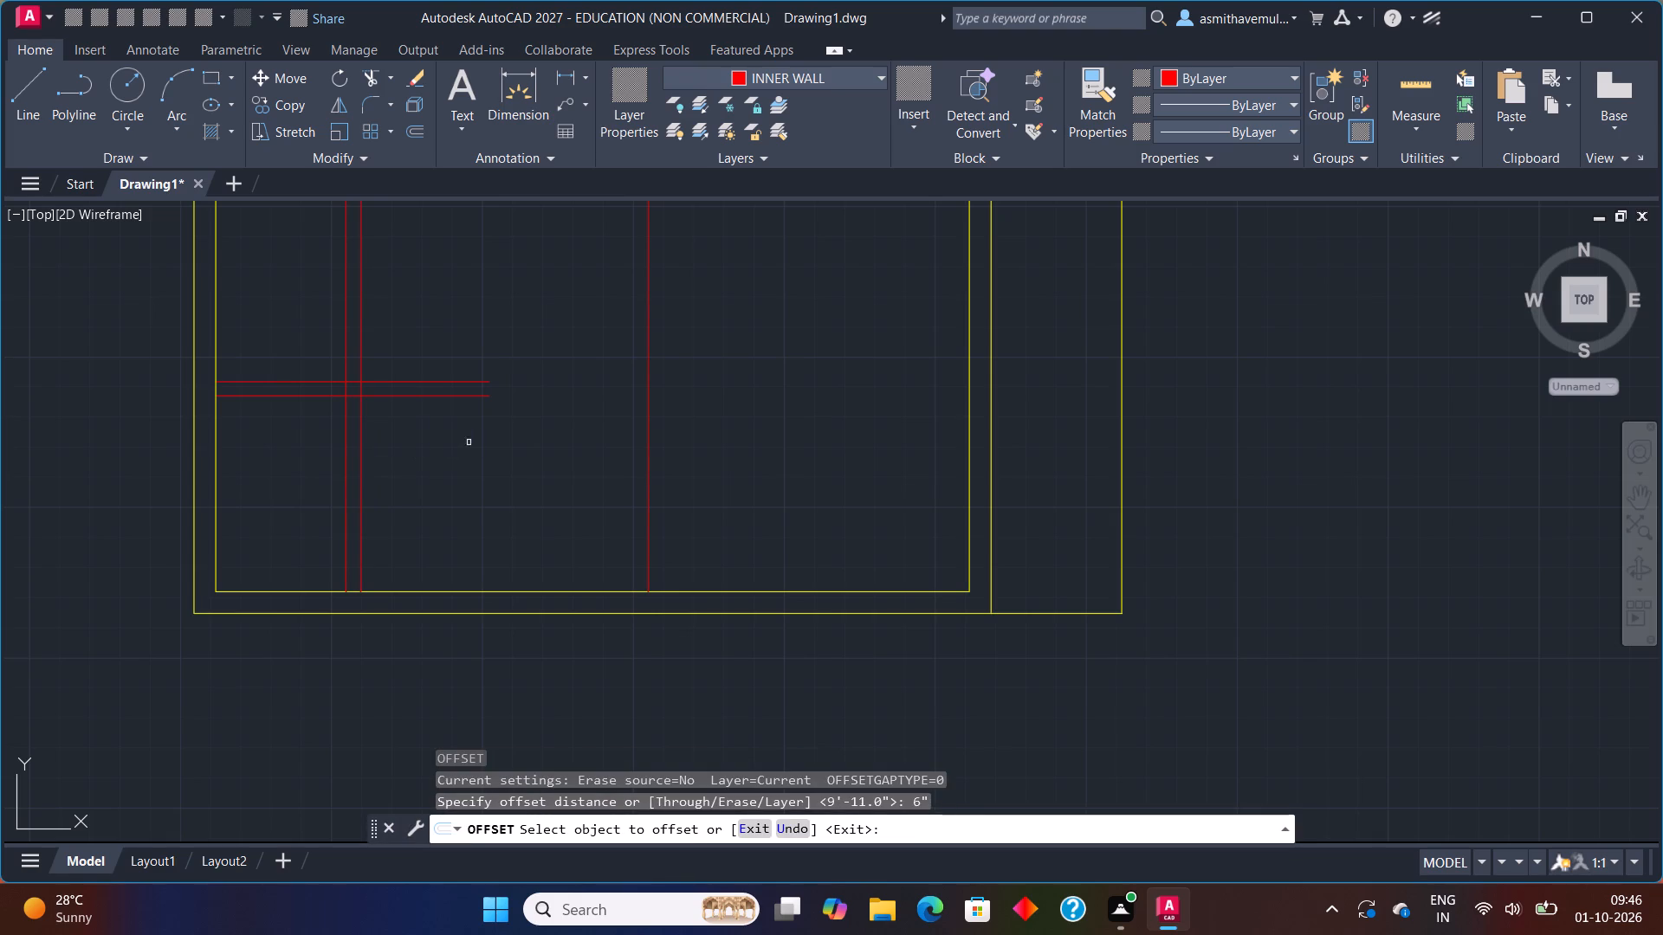
left_click(650, 467)
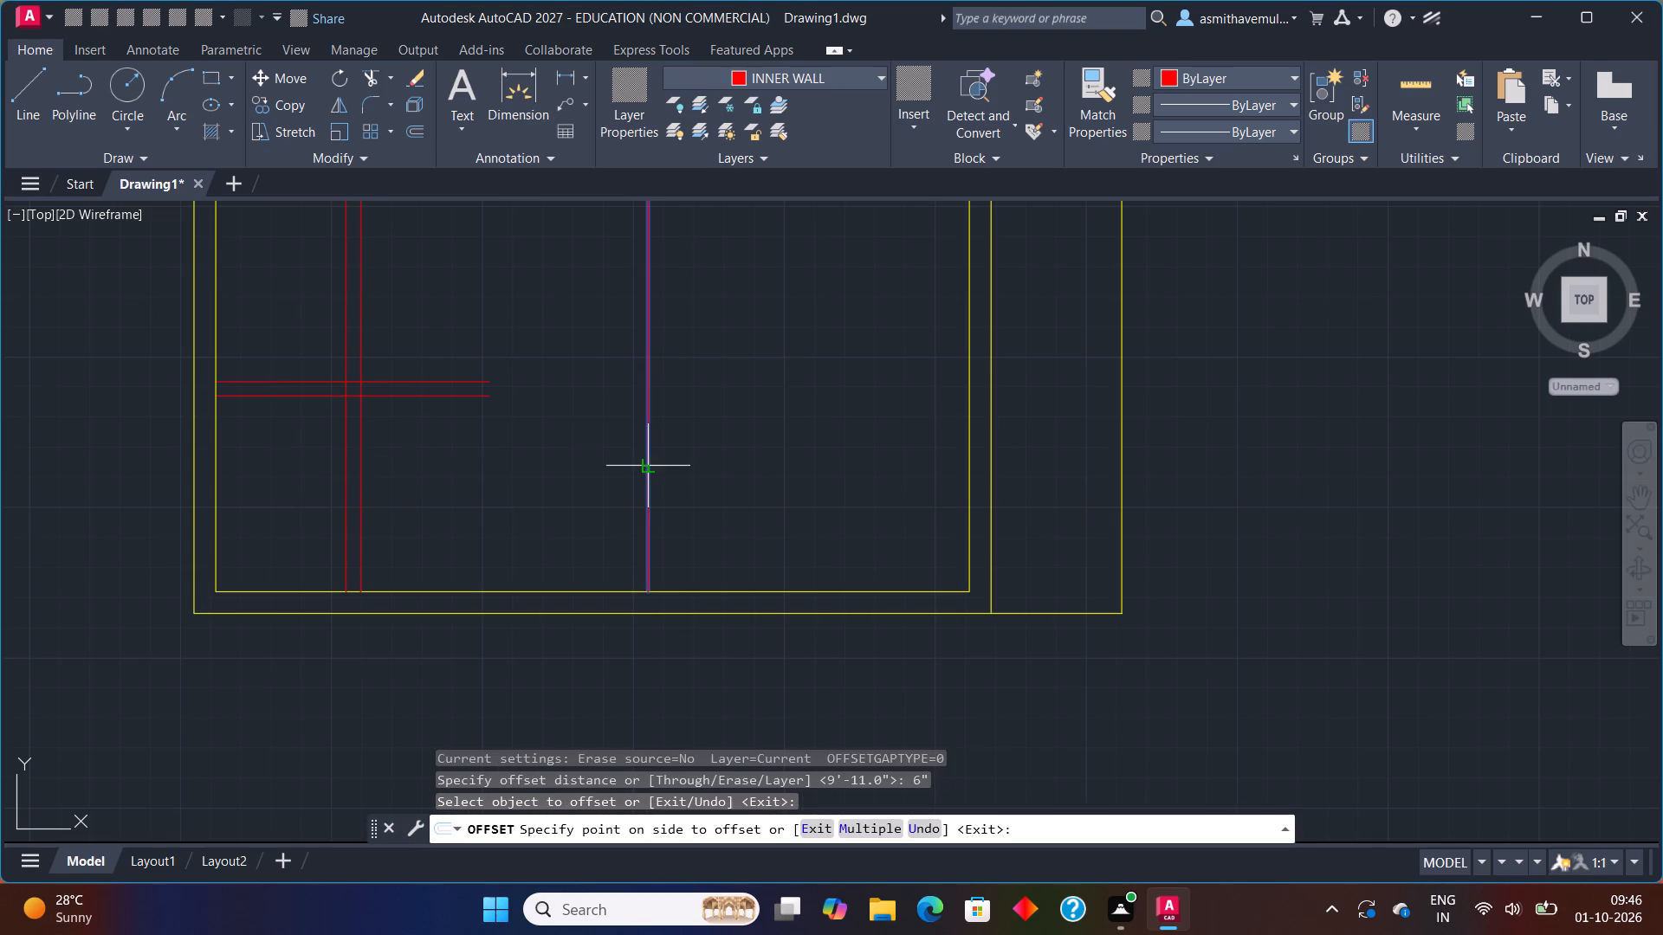
left_click(664, 461)
key("Escape")
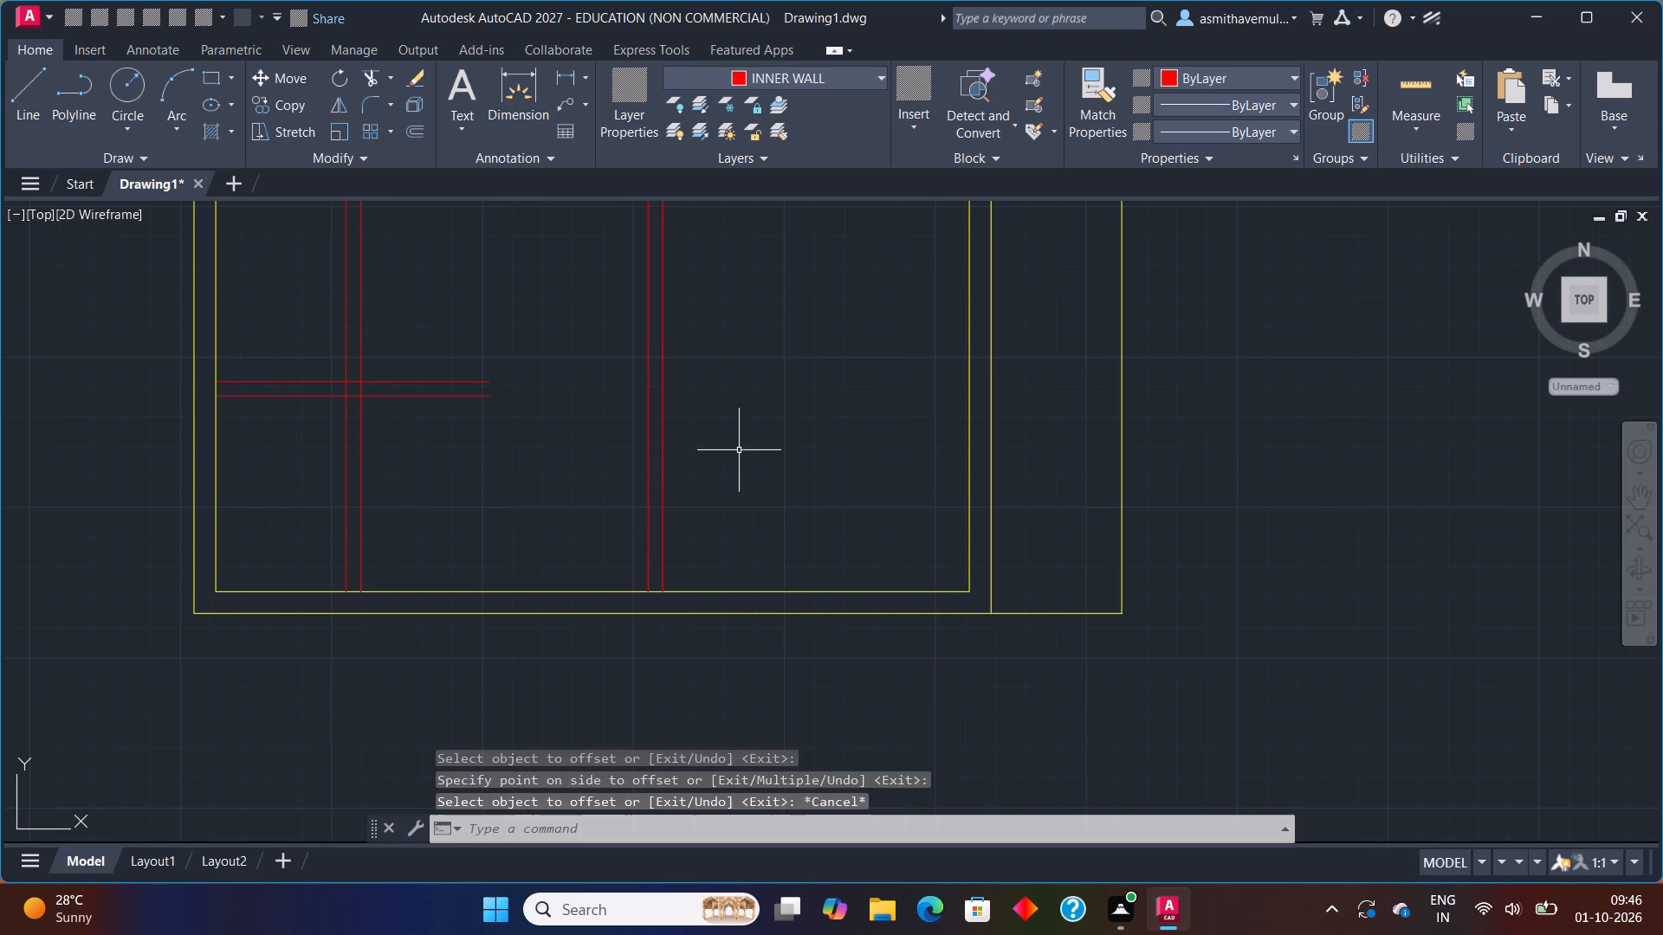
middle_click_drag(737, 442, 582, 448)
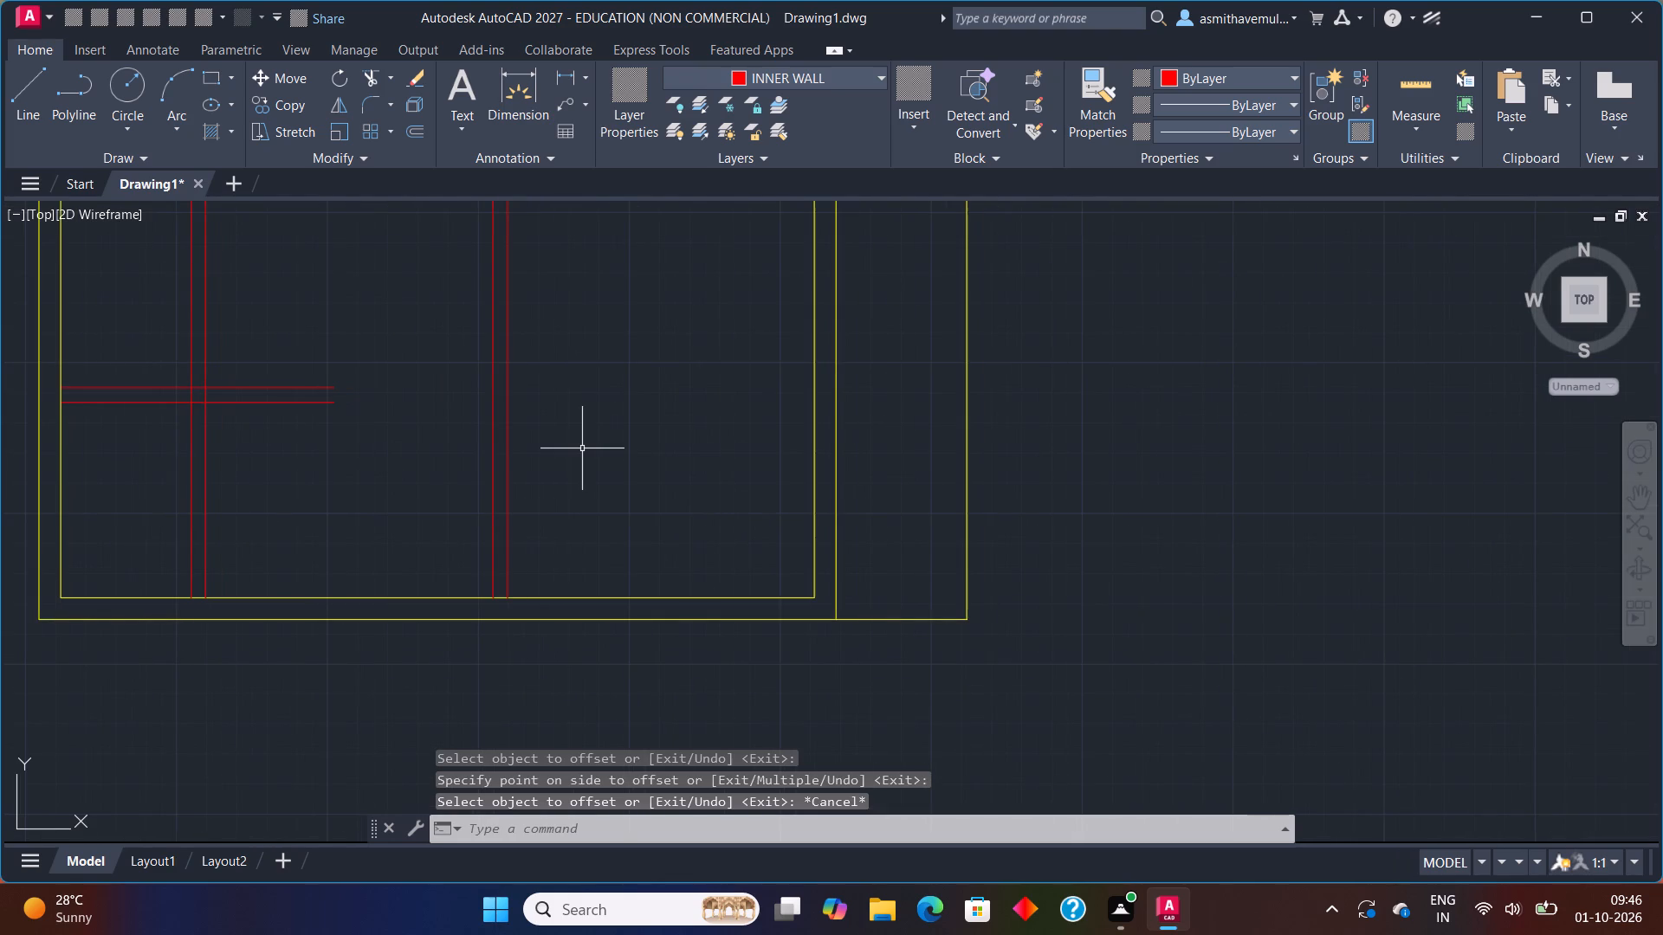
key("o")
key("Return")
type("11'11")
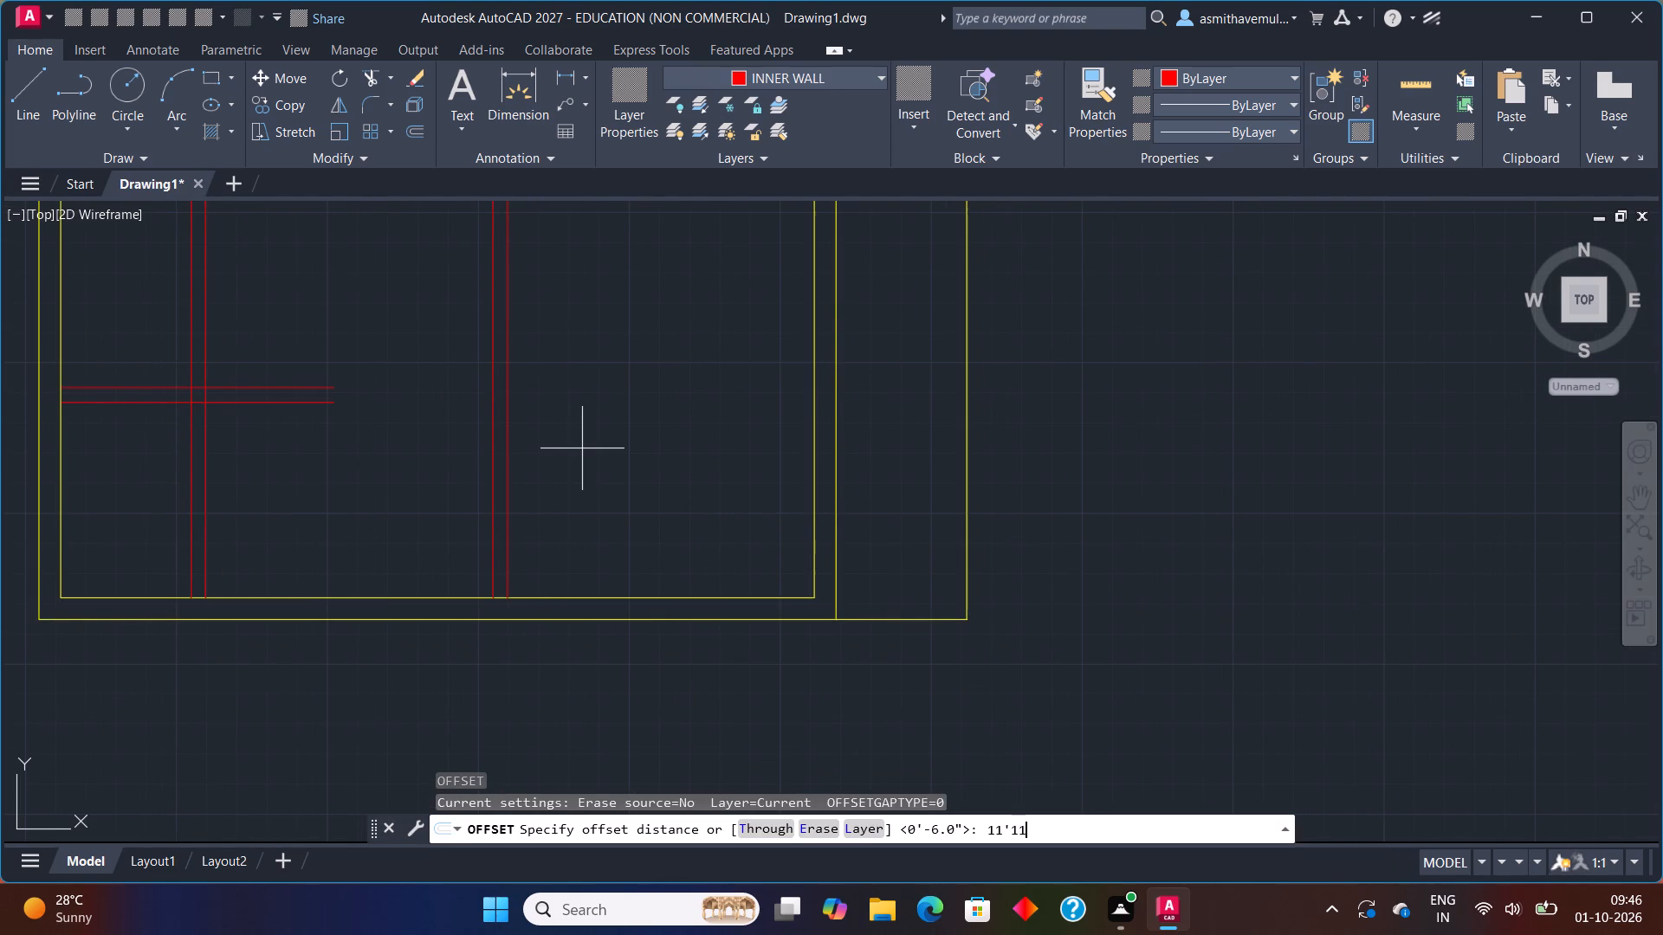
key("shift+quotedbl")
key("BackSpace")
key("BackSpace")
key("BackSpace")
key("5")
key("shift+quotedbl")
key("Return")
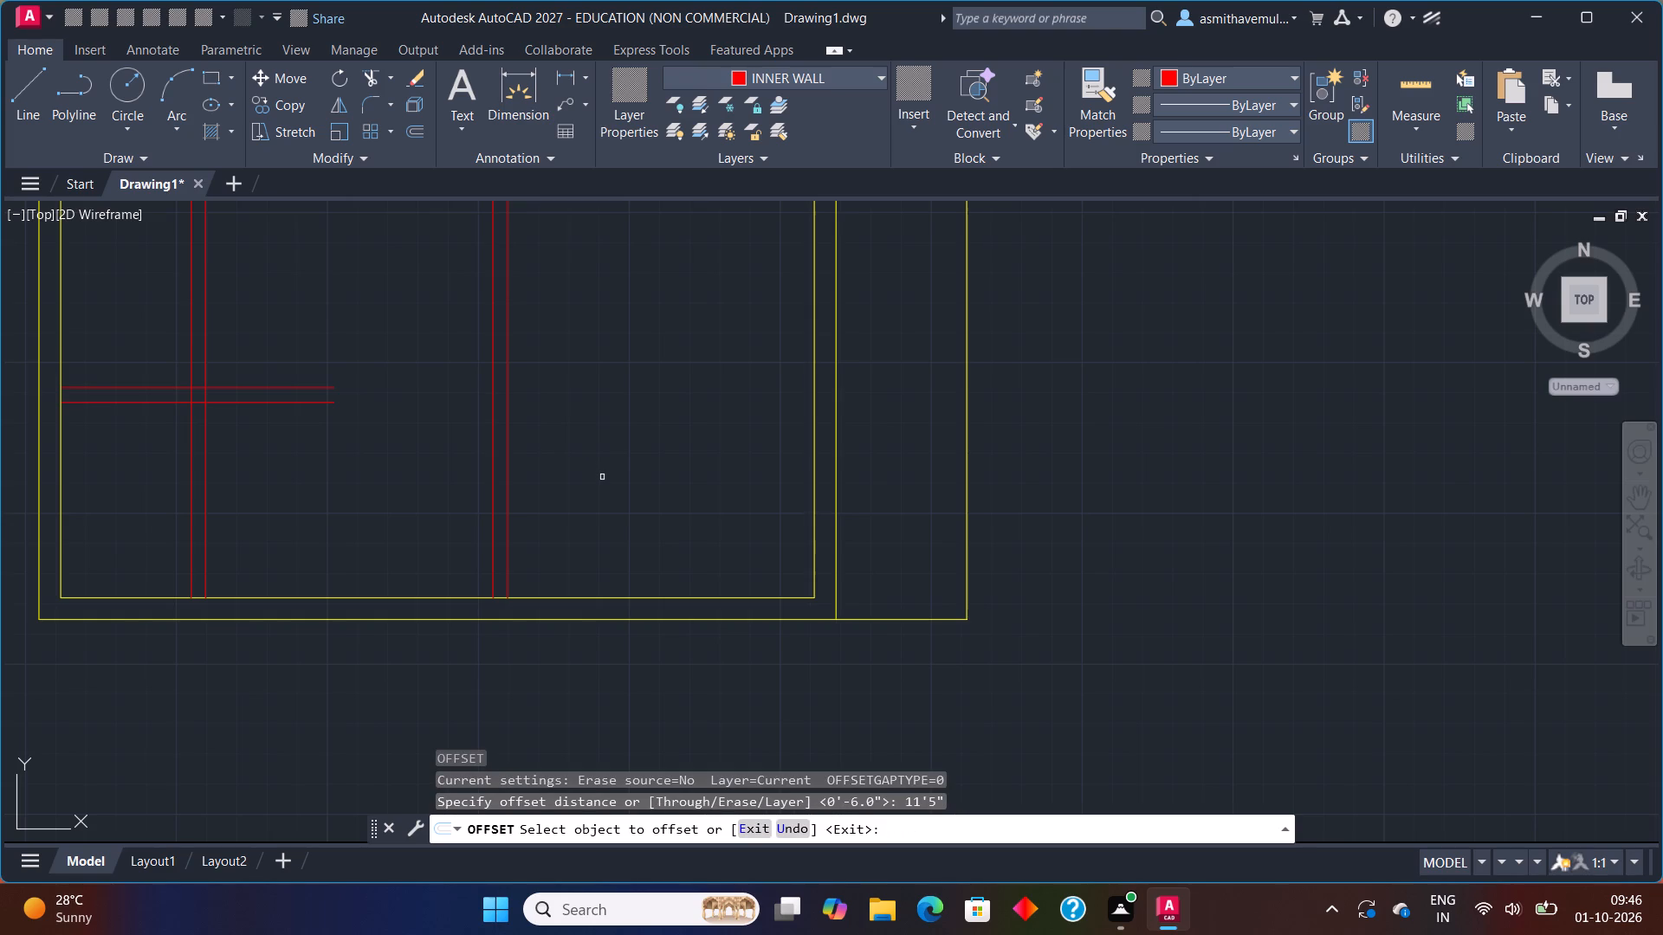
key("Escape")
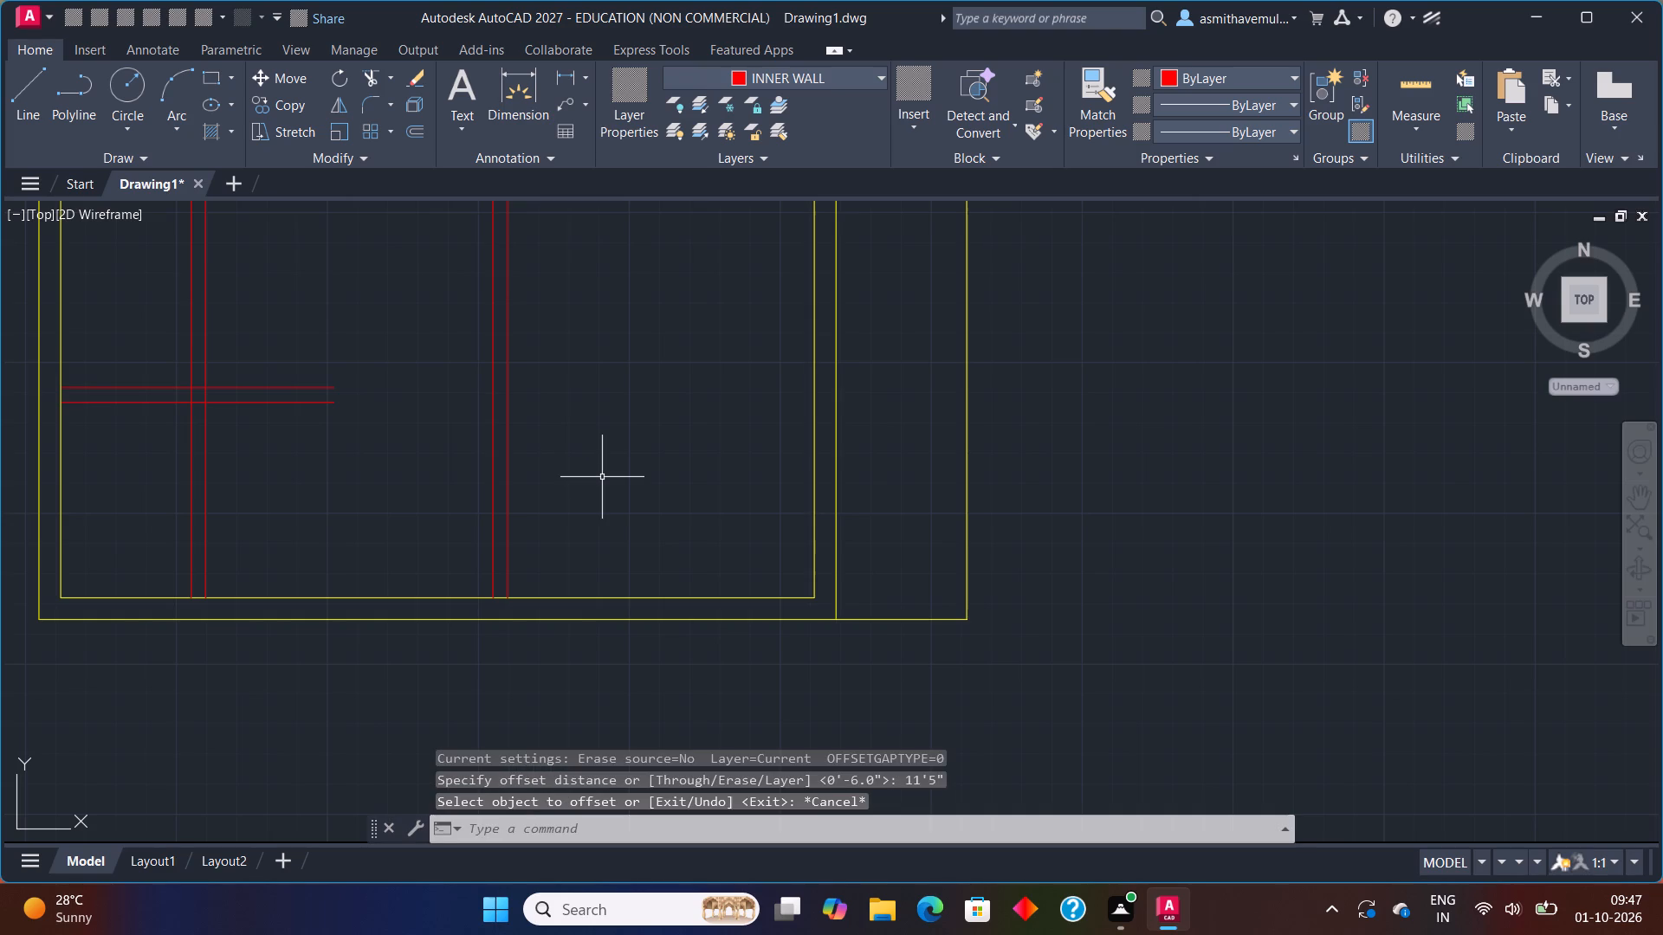
Offset the bottom outer wall's inner line 11'11" upward into the plan.
key("o")
key("Return")
type("11'11")
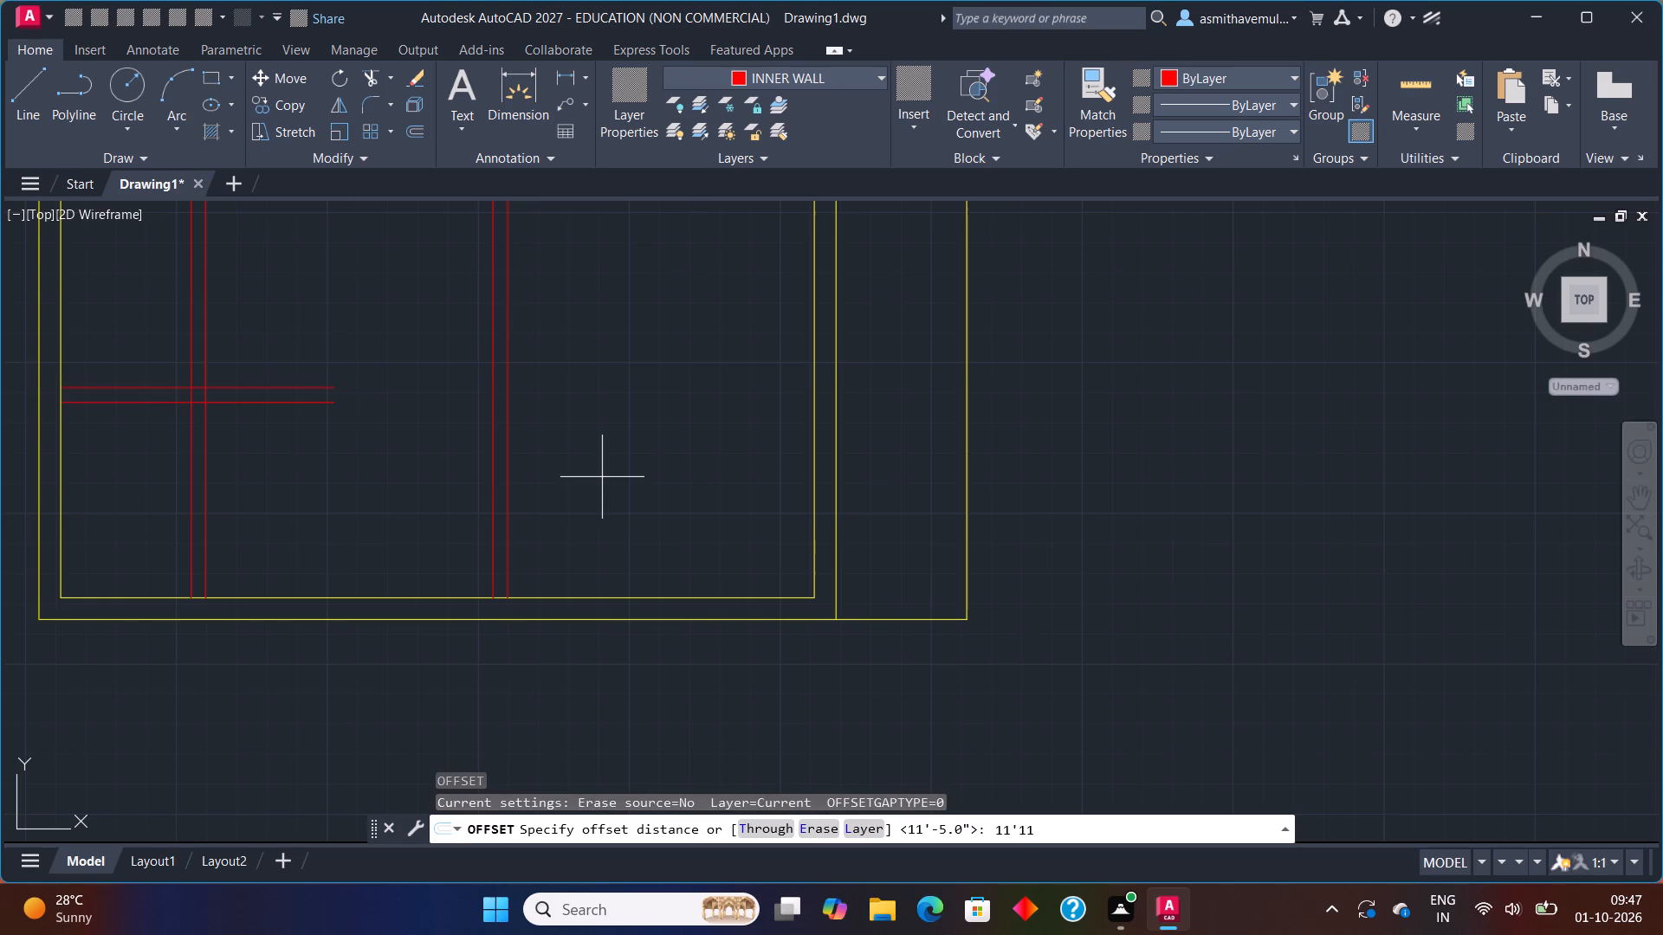
key("shift+quotedbl")
key("Return")
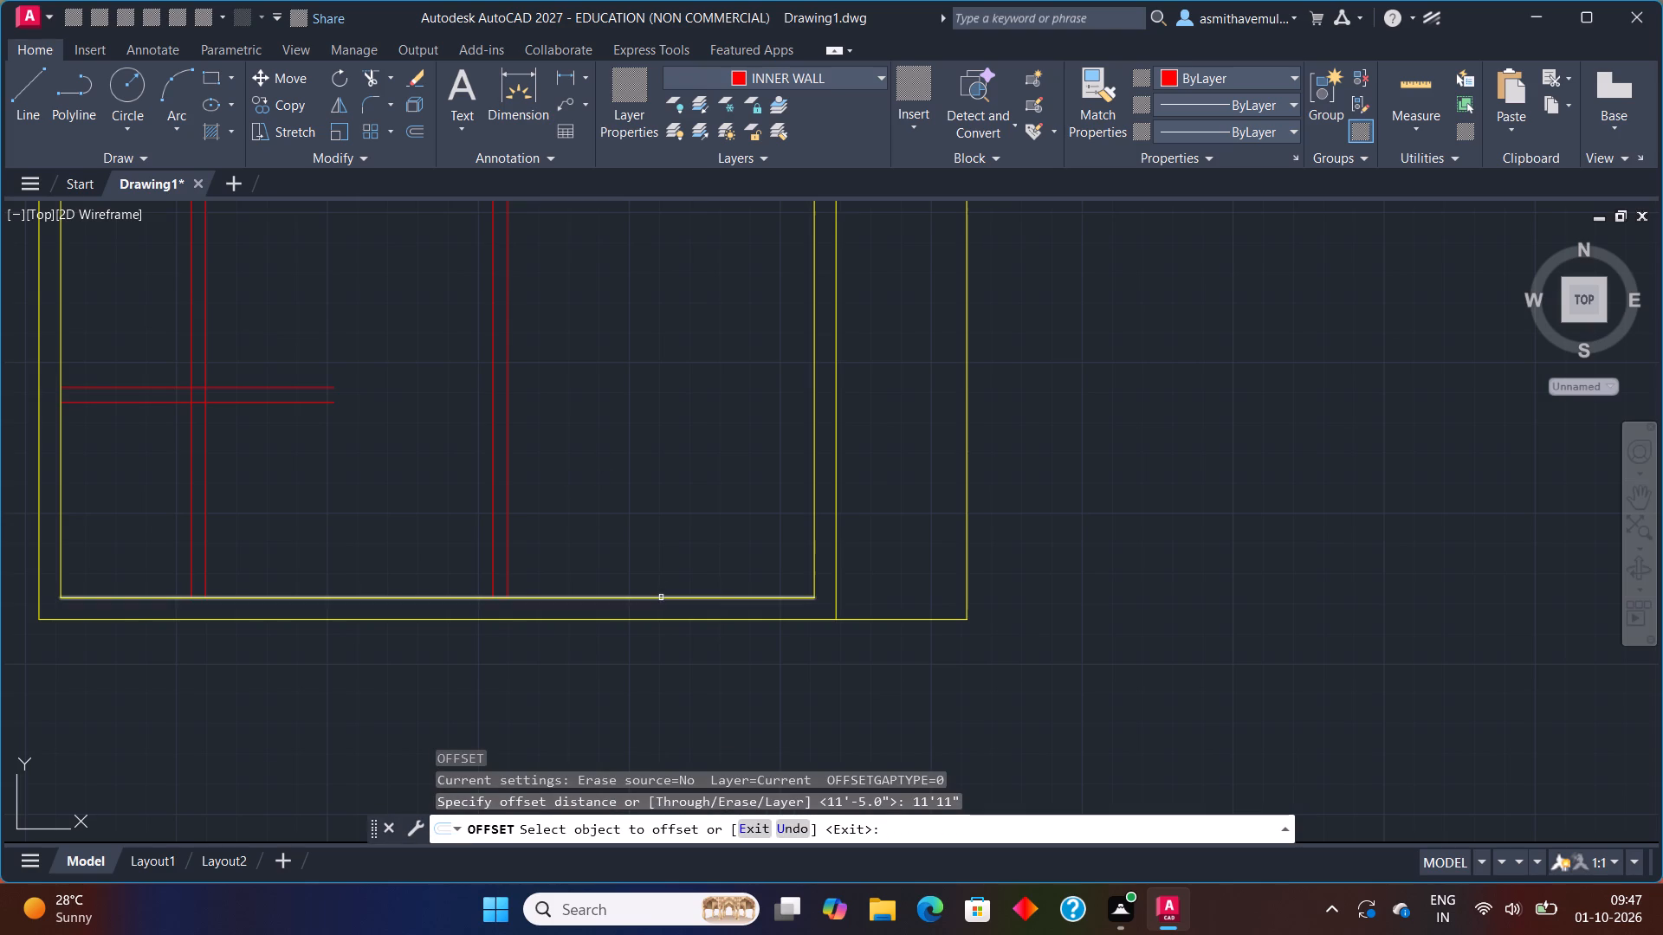
left_click(661, 599)
left_click(654, 471)
key("Escape")
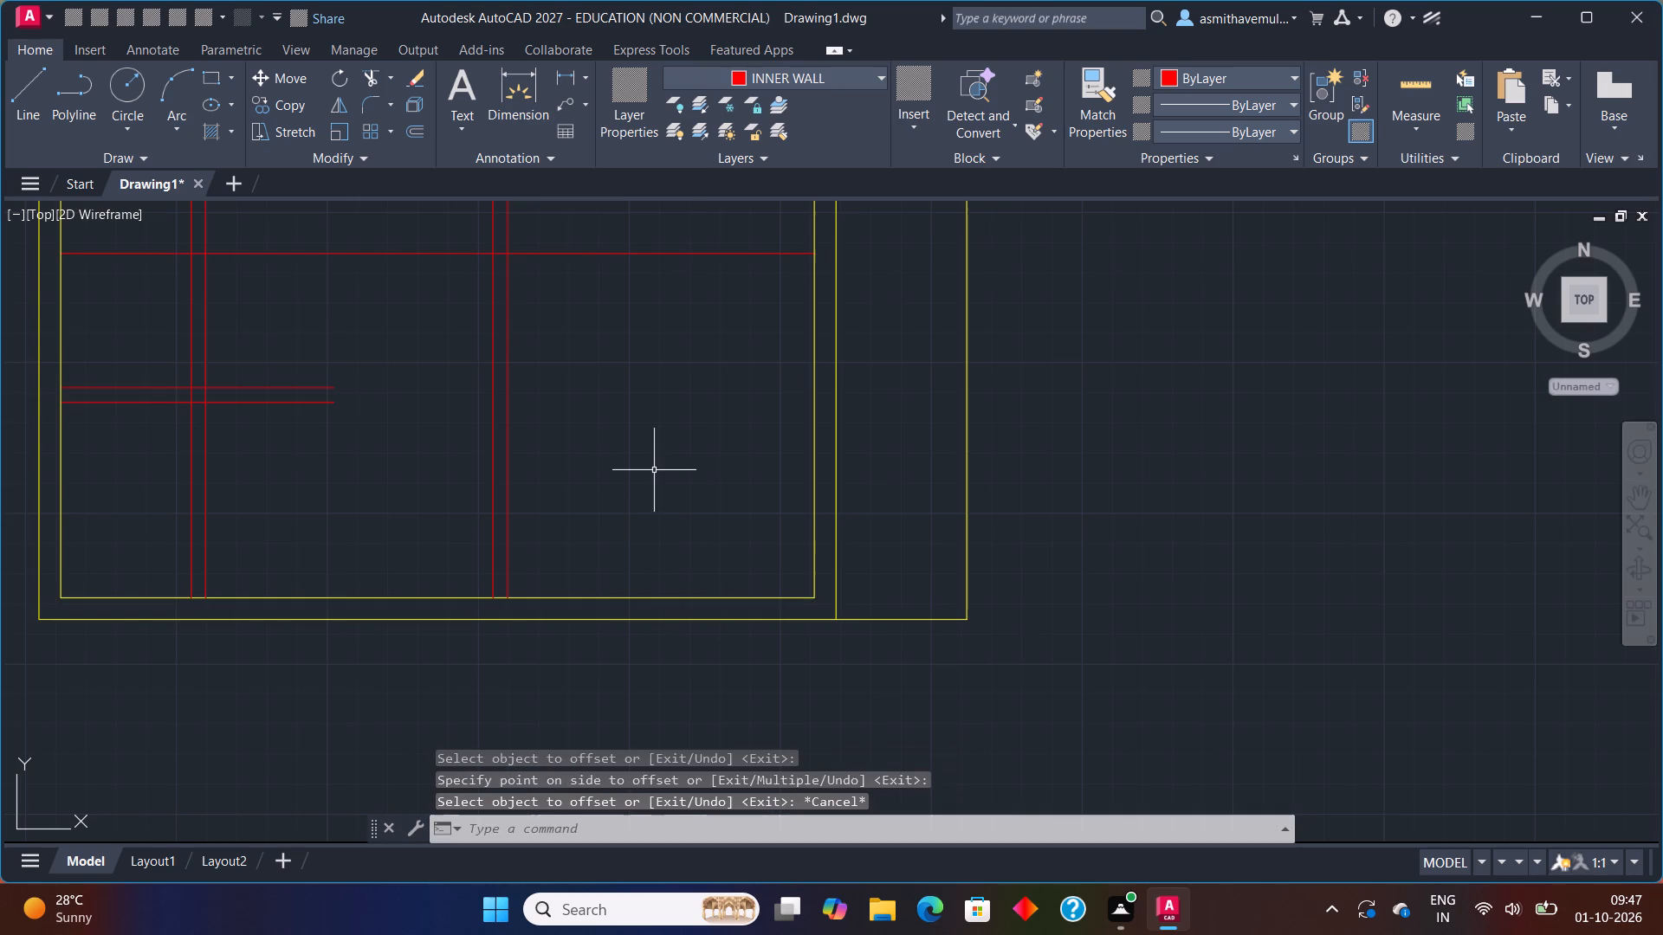
Offset the new full-width horizontal line 6" upward to form the wall's second side.
key("o")
key("Return")
key("6")
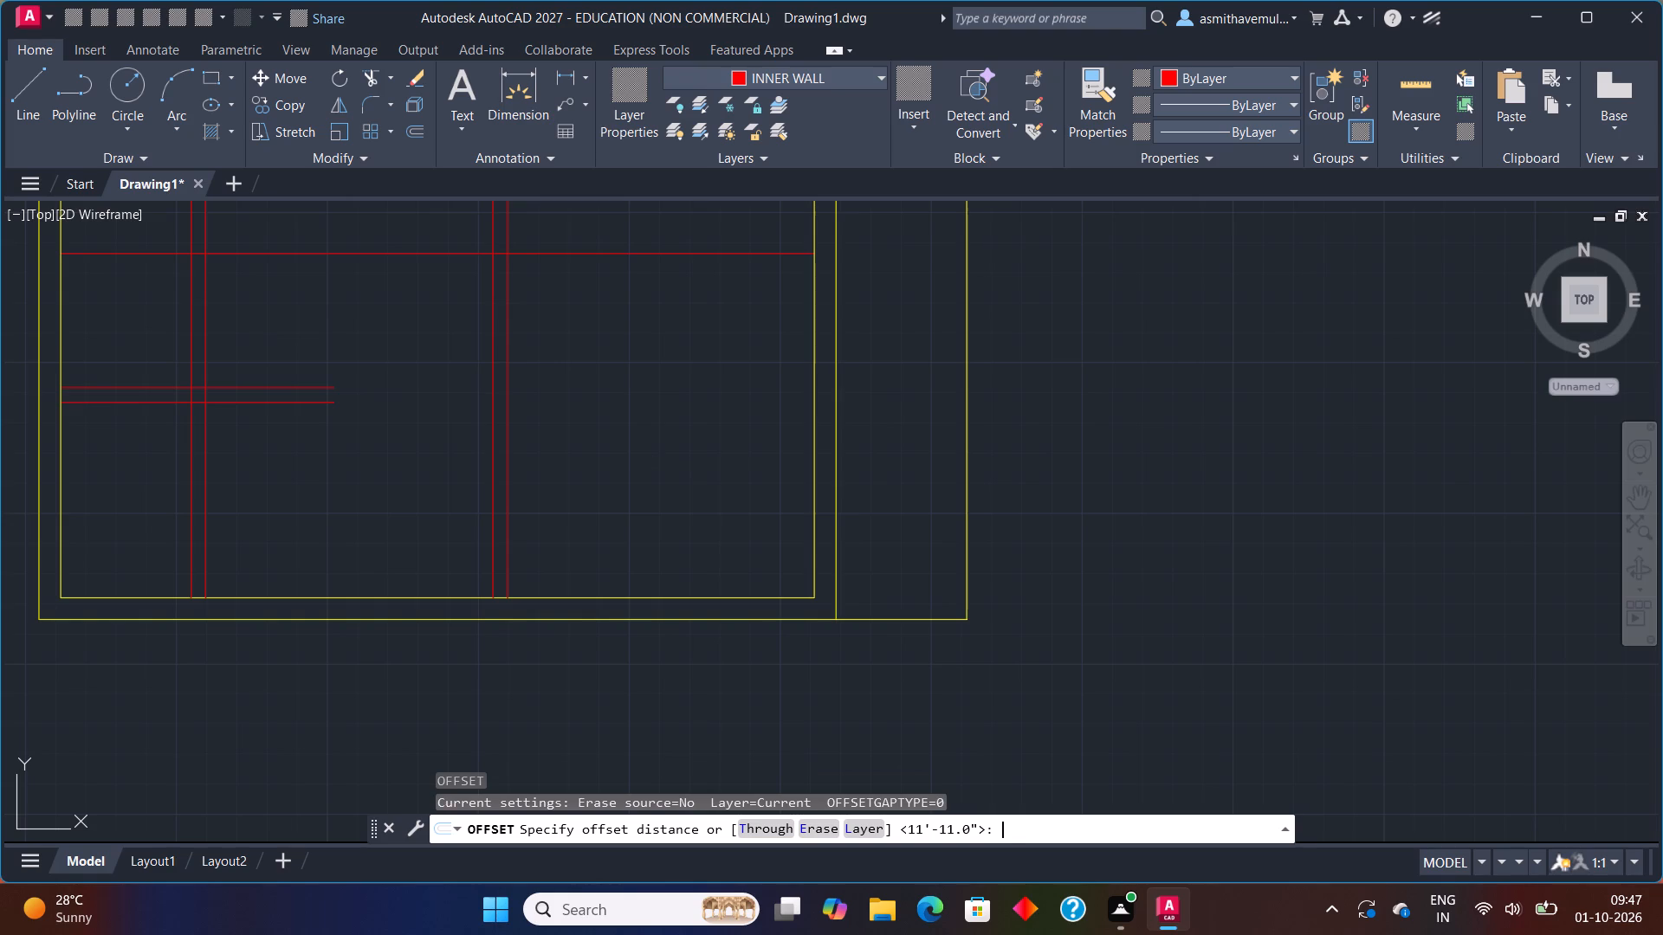
key("shift+quotedbl")
key("Return")
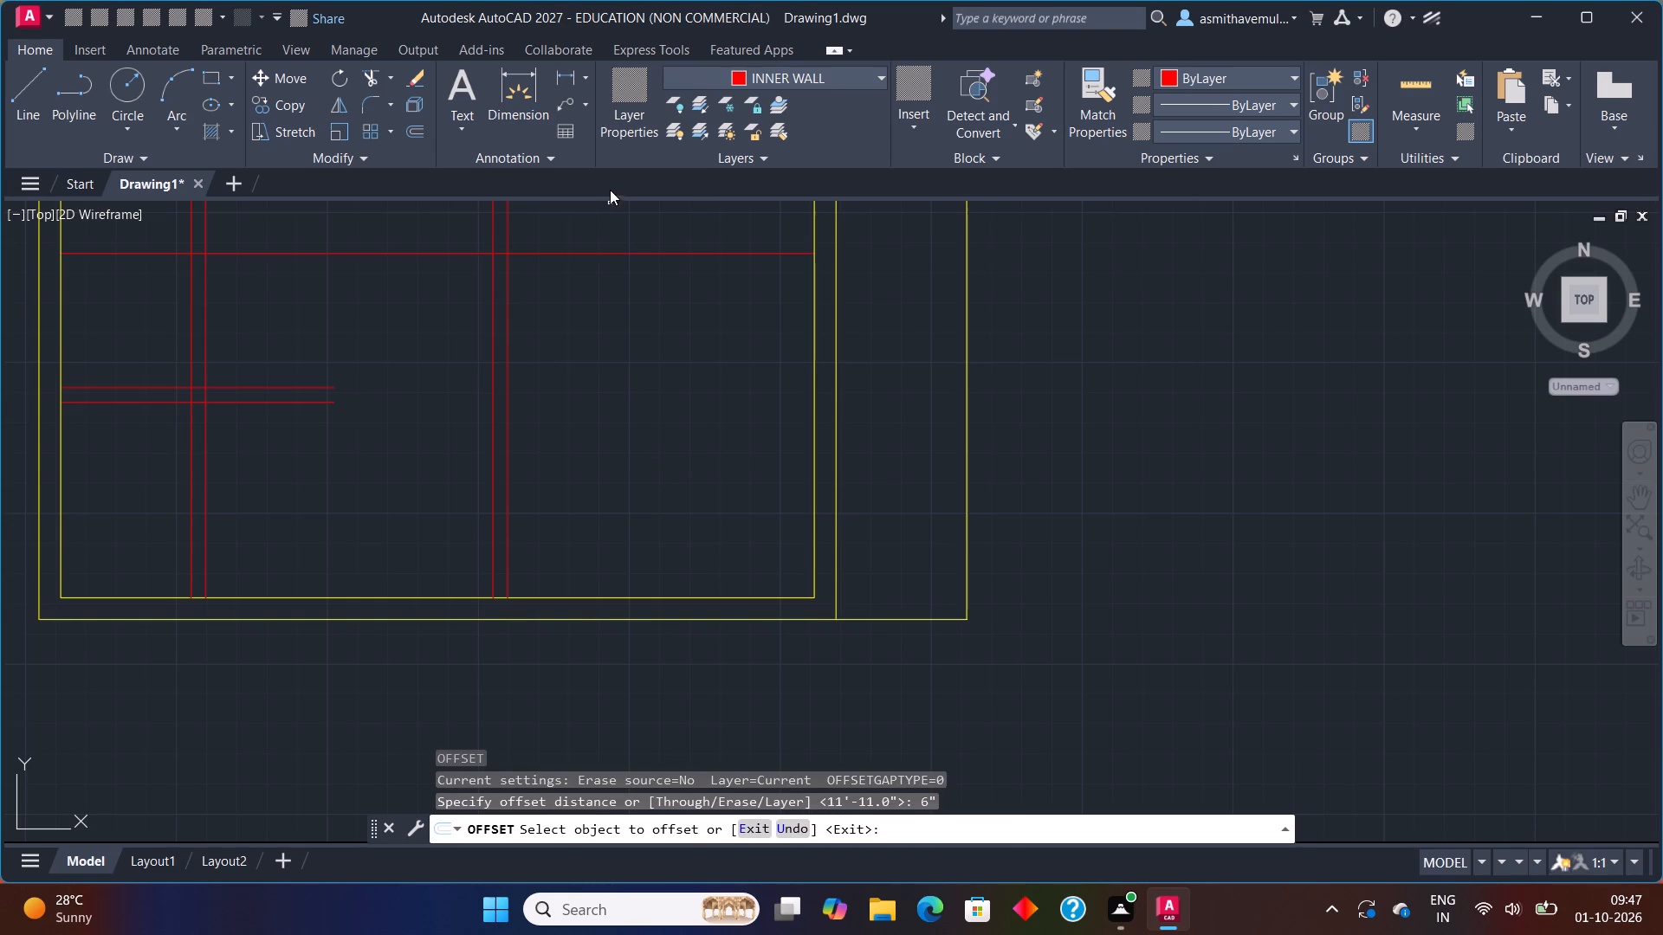
middle_click_drag(632, 233, 775, 381)
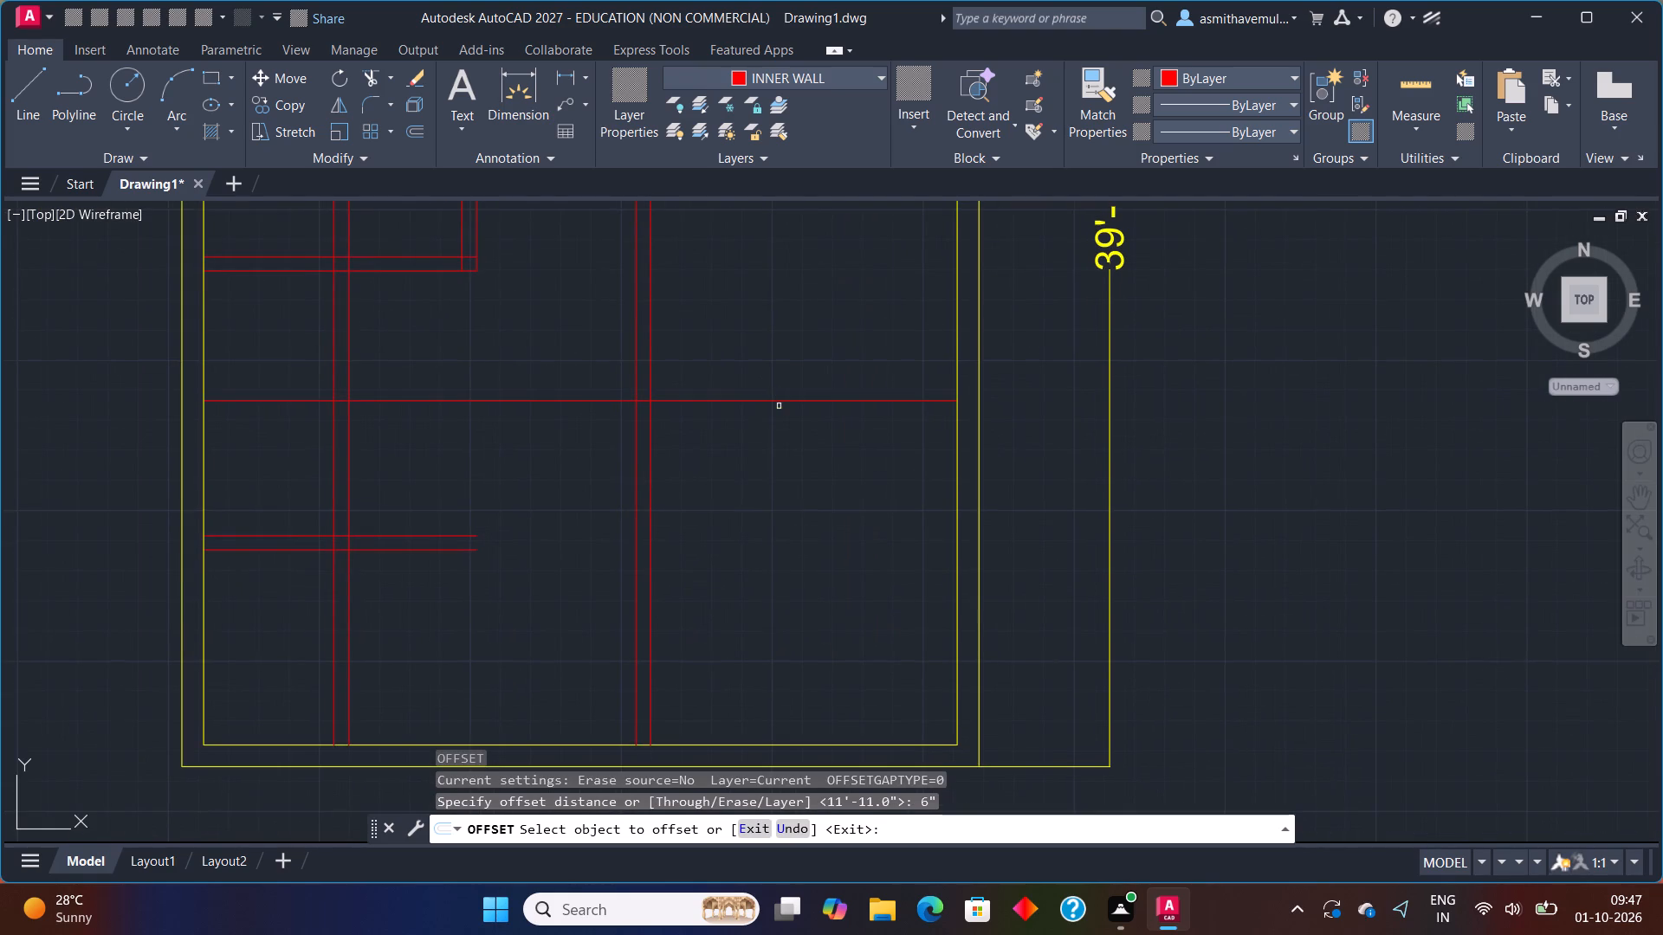
left_click(780, 398)
left_click(780, 351)
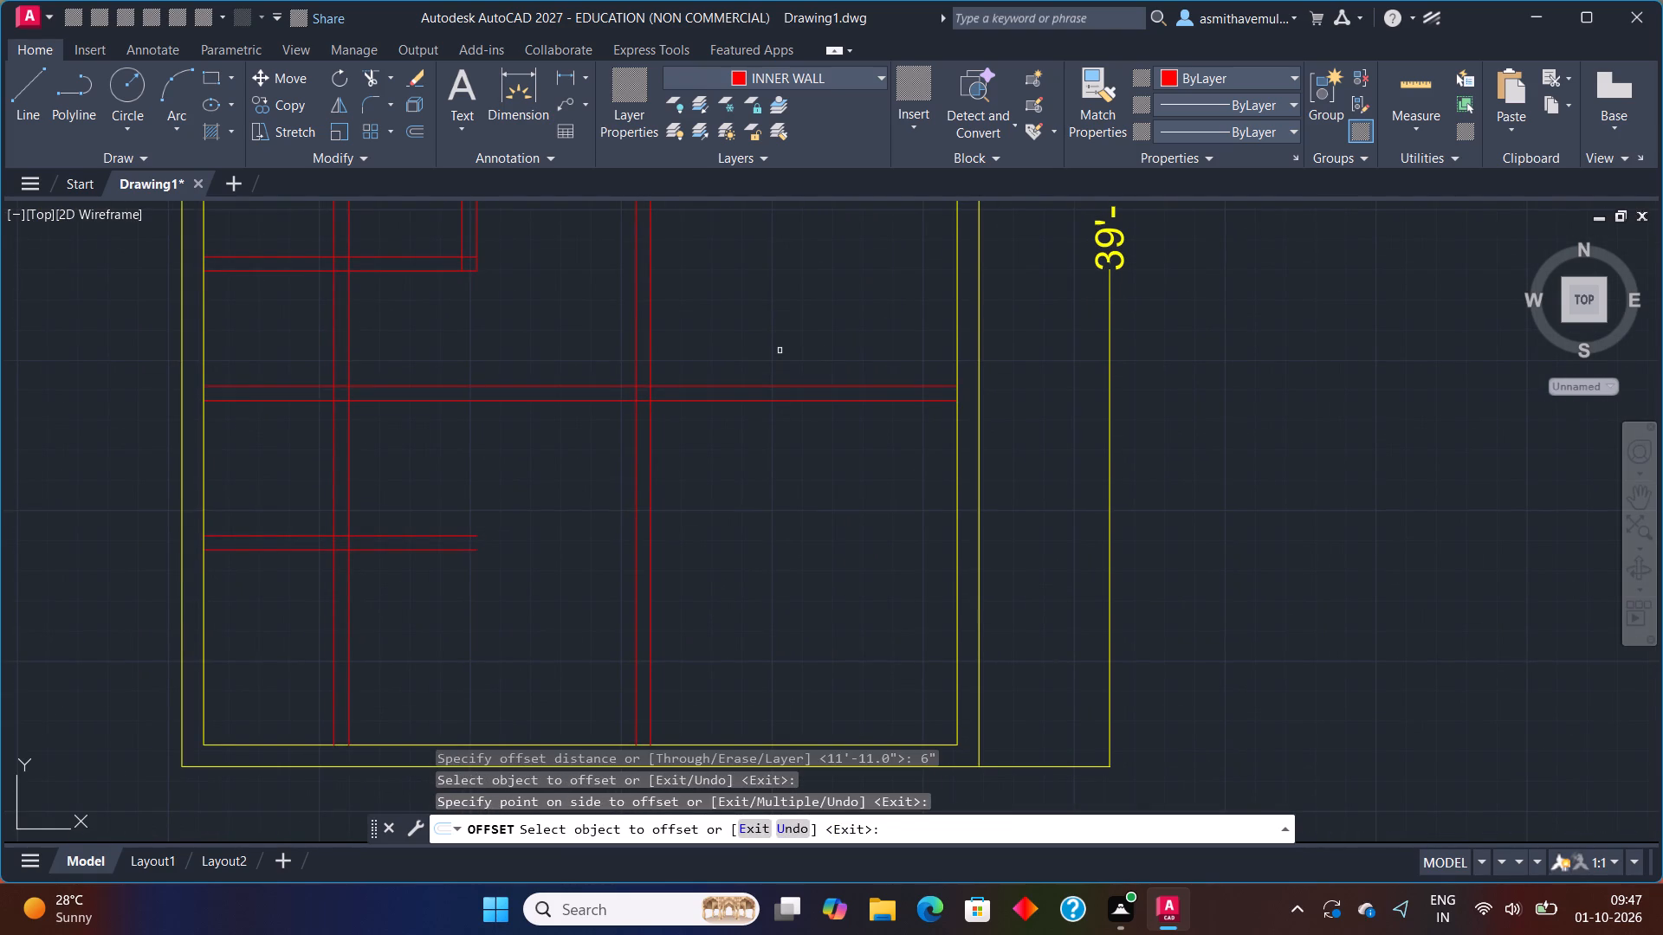
key("Escape")
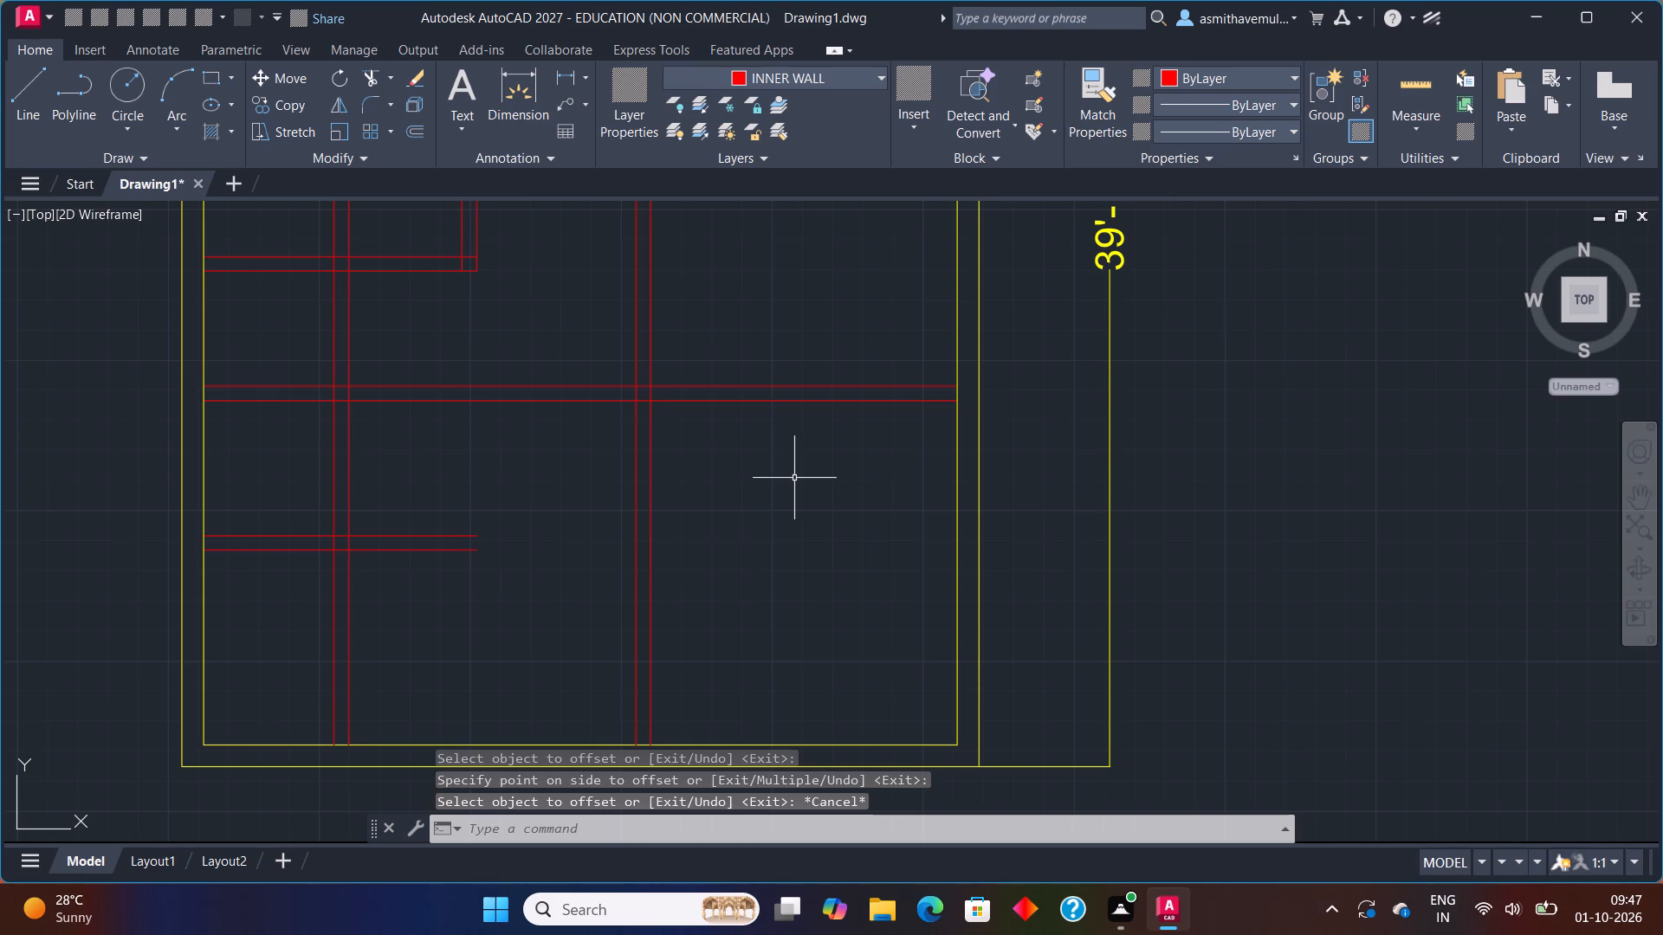
Extend both lines of the short lower horizontal inner wall to the right outer wall's inner line.
type("TR")
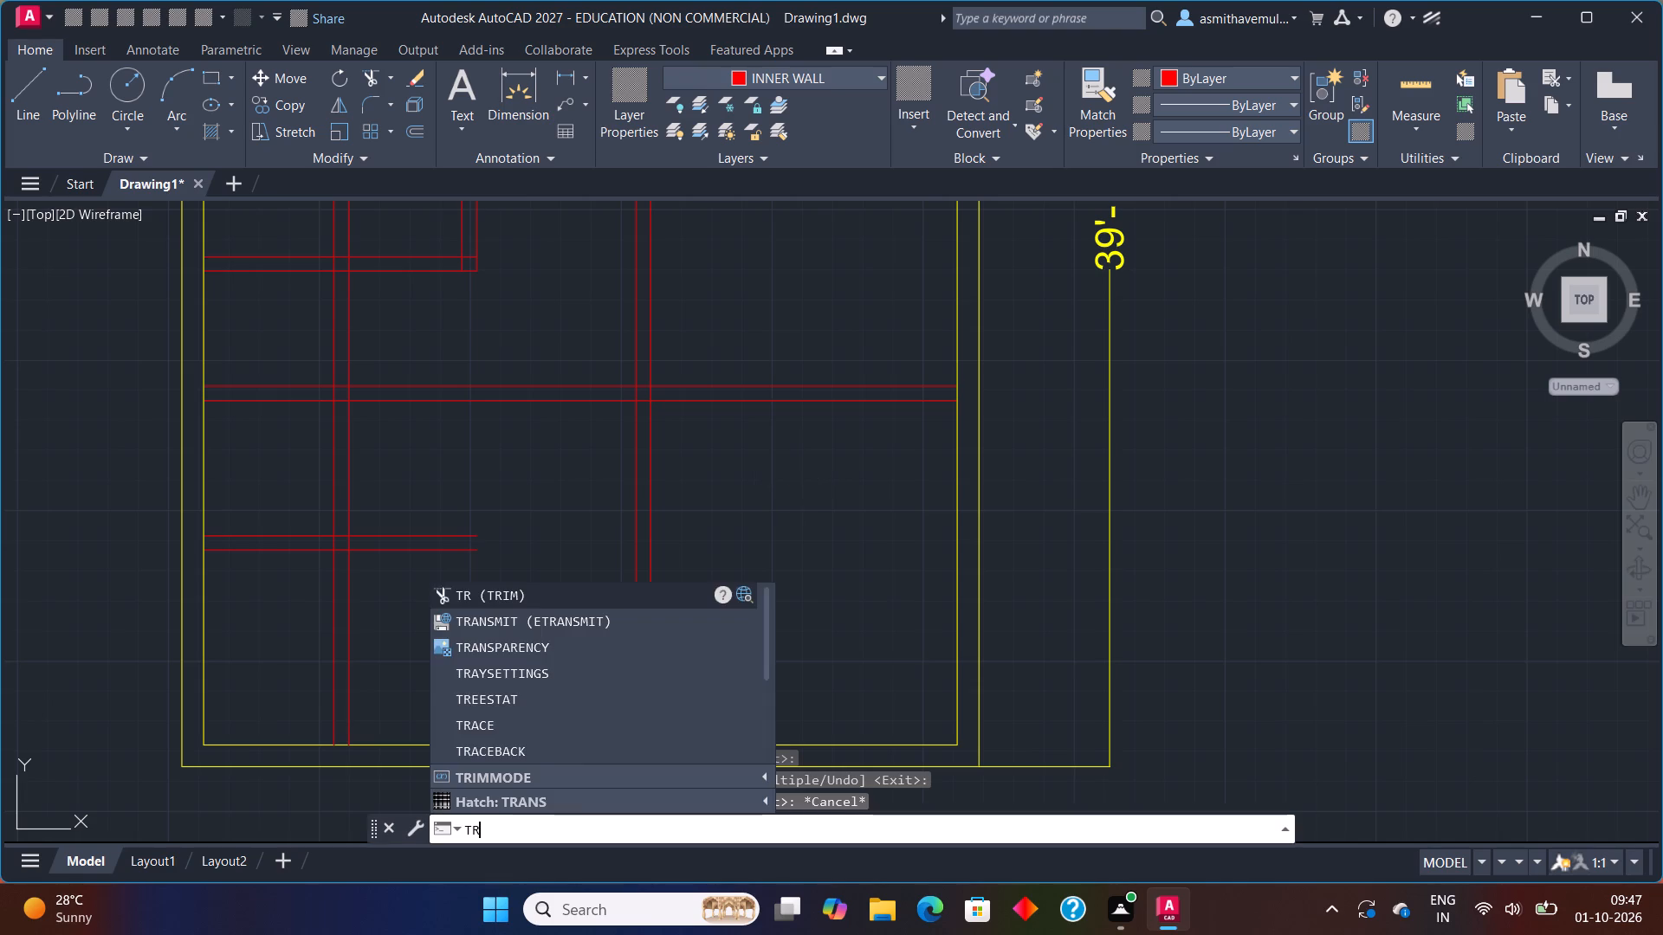
key("Escape")
type("EXTEND")
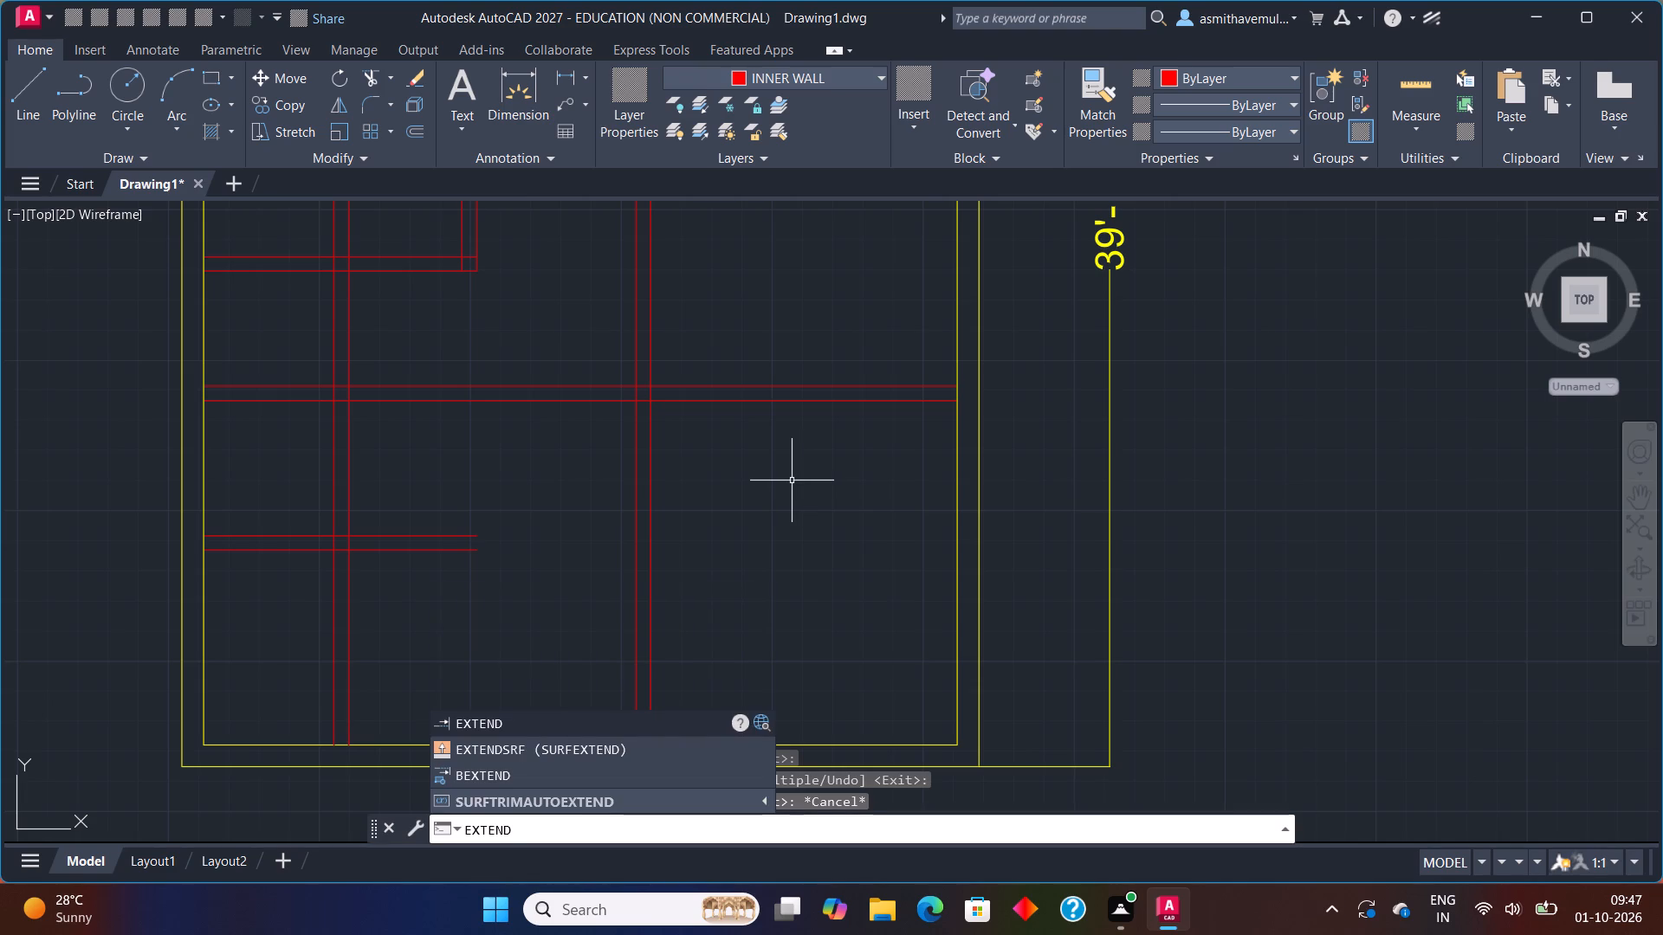
left_click(594, 714)
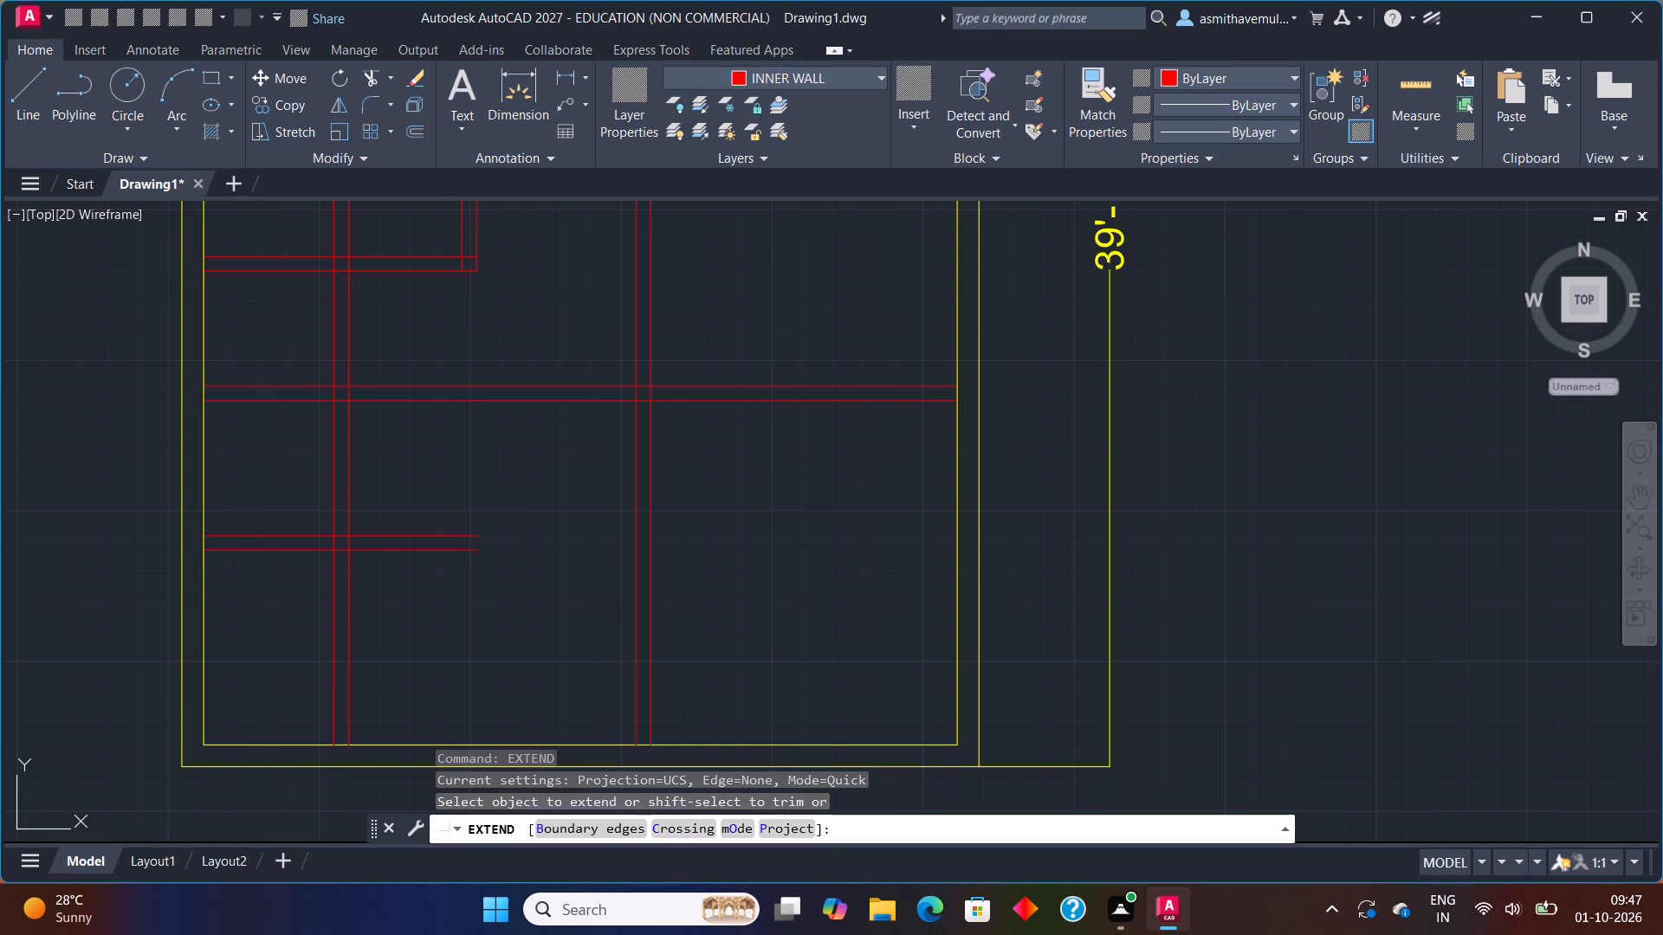
left_click(442, 552)
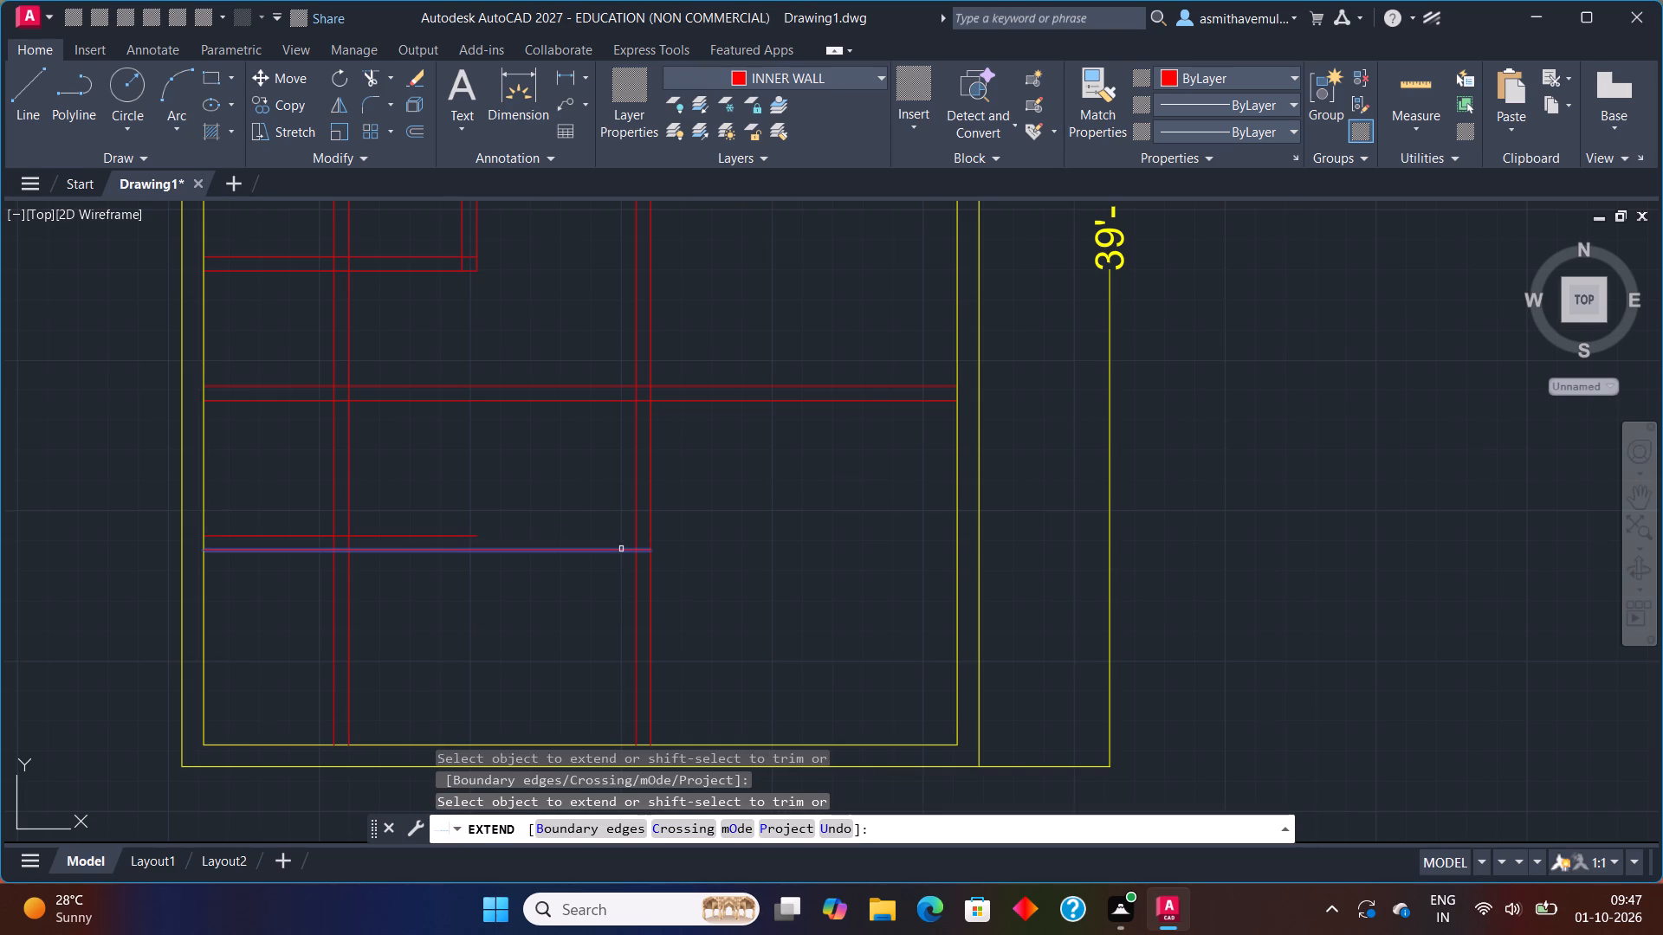
left_click(621, 550)
left_click(624, 550)
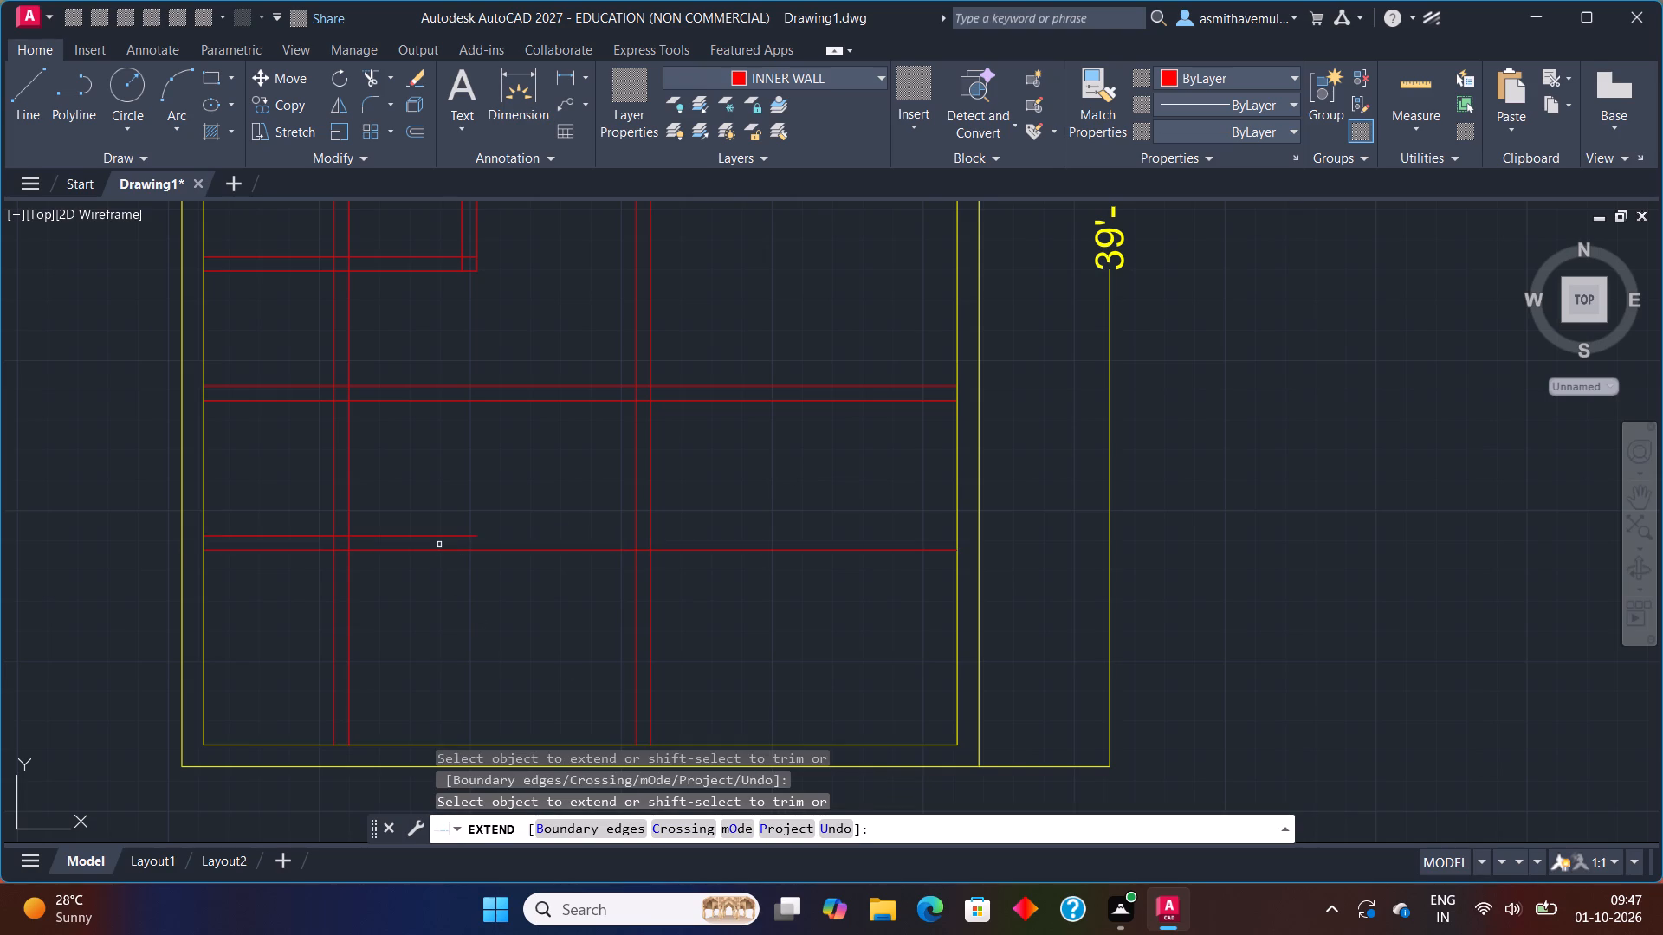
left_click(441, 536)
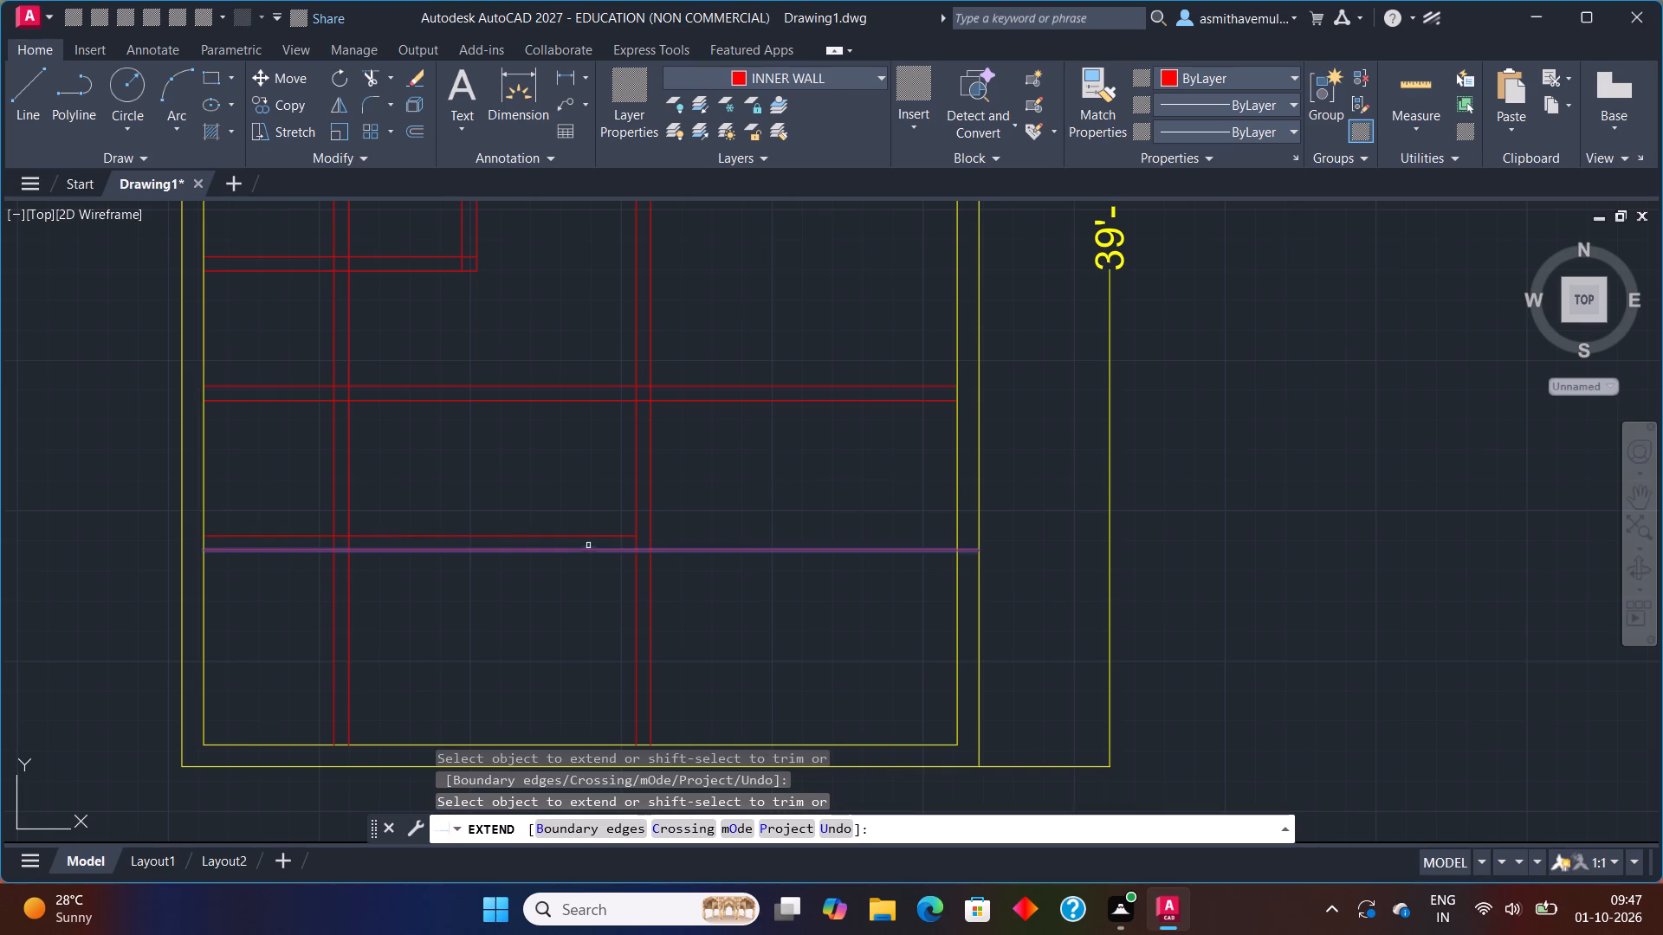
left_click(593, 538)
left_click(607, 537)
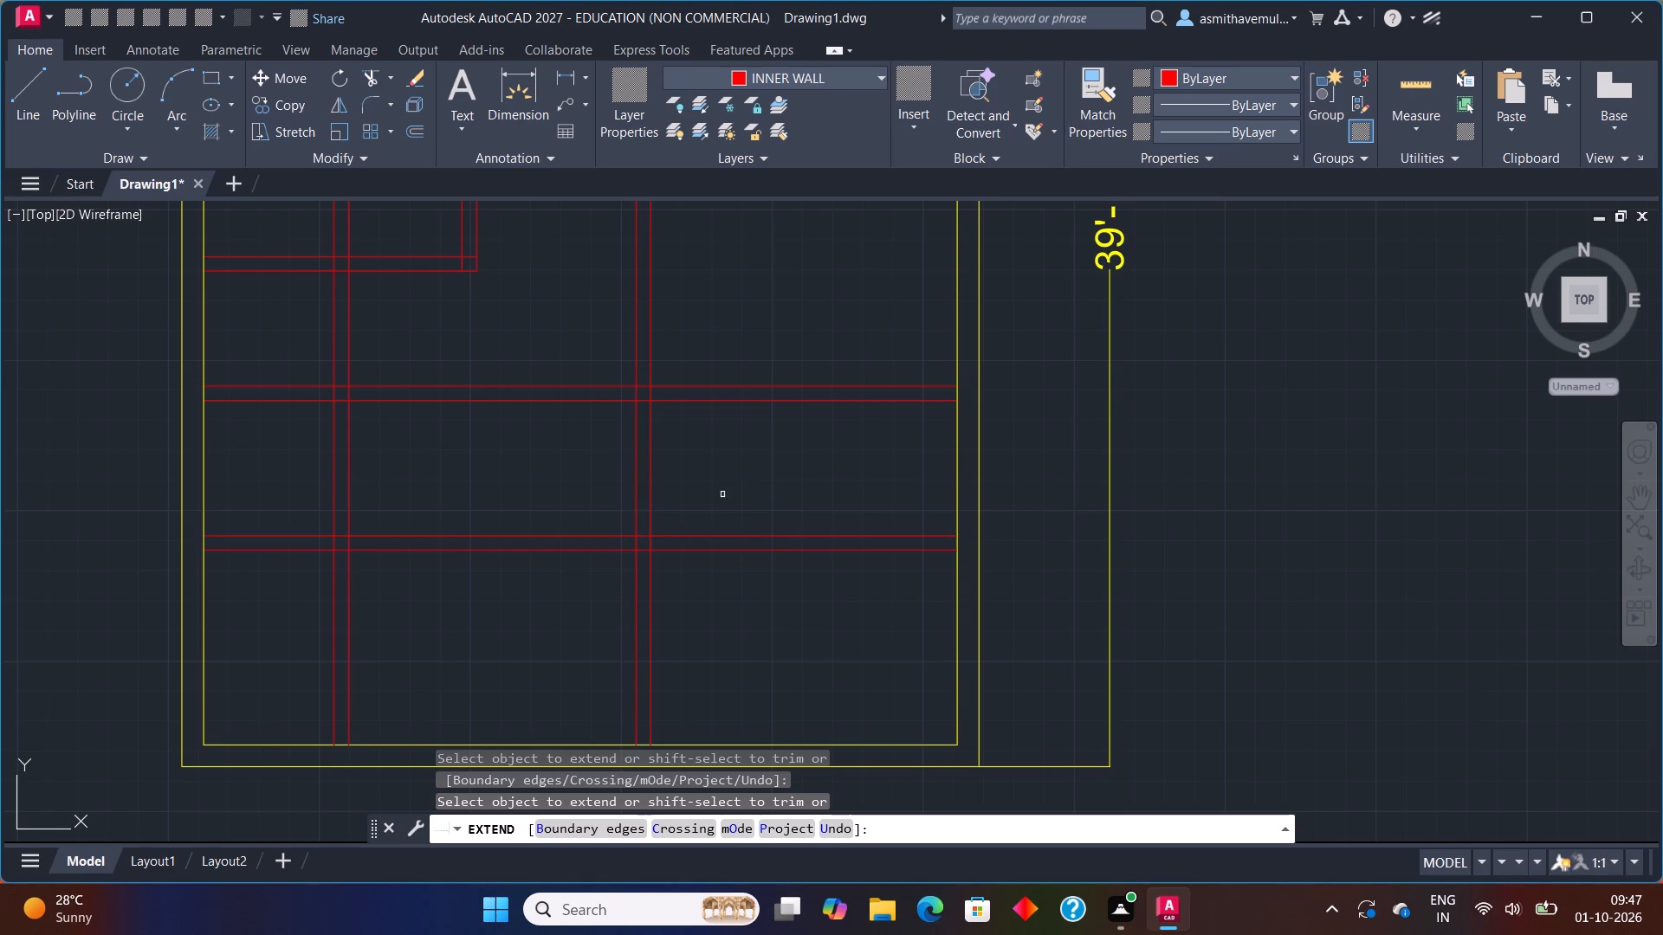
key("Escape")
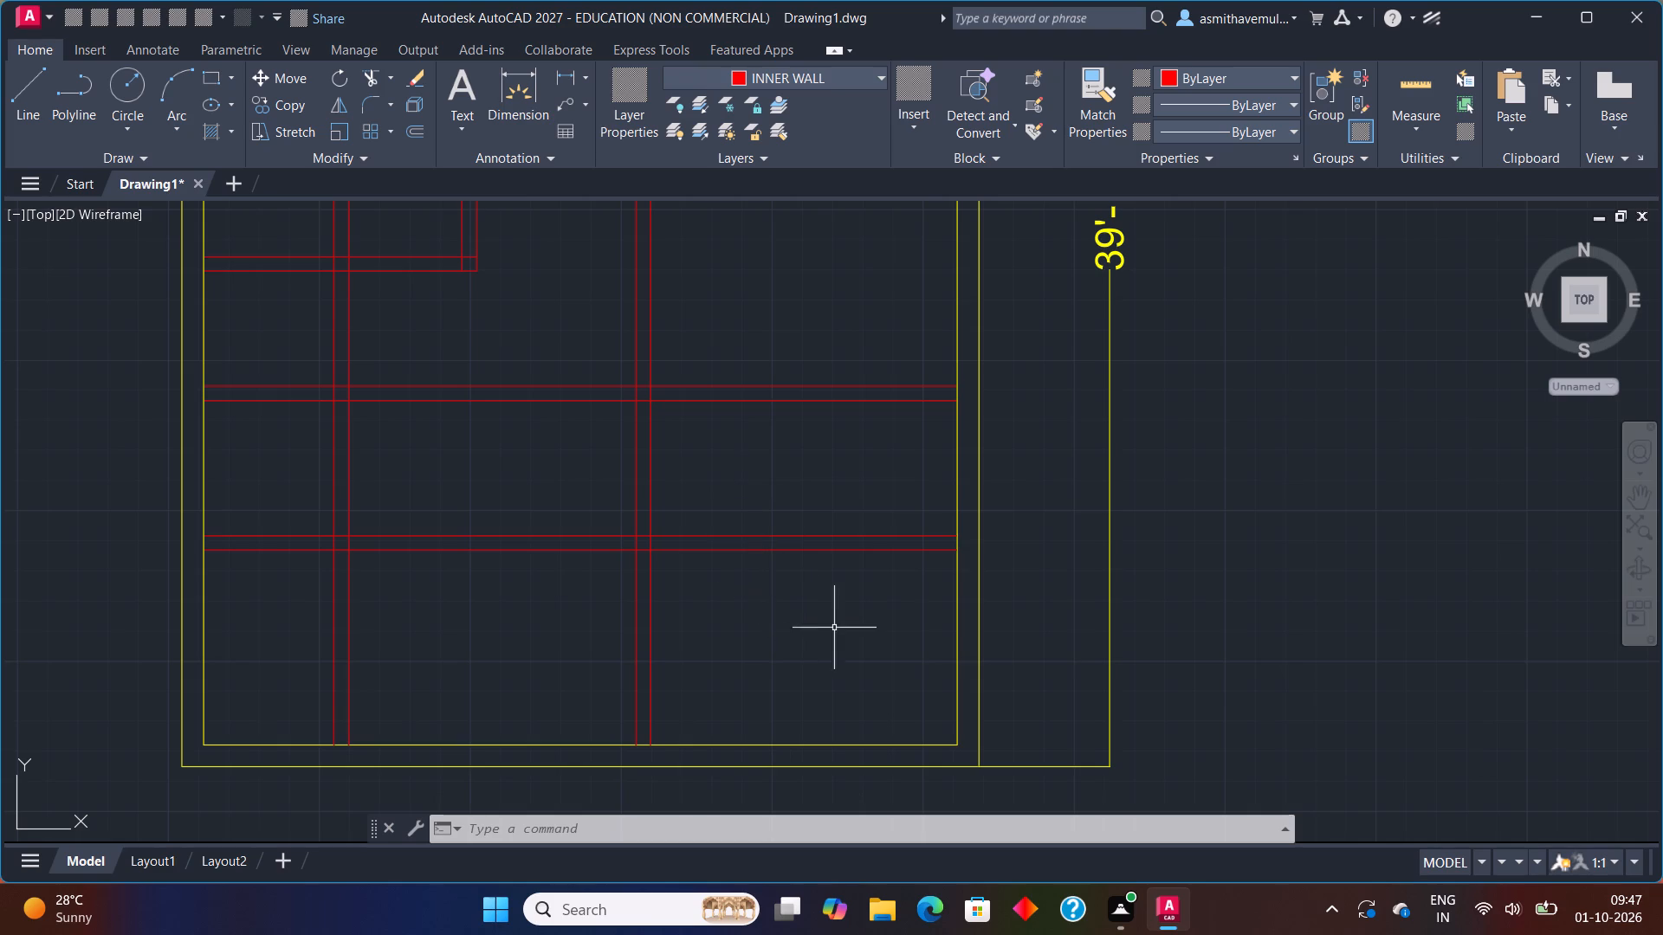
Trim the left vertical inner wall's lines out of the upper-left room and the small room below it.
key("t")
key("r")
type("IM")
key("Return")
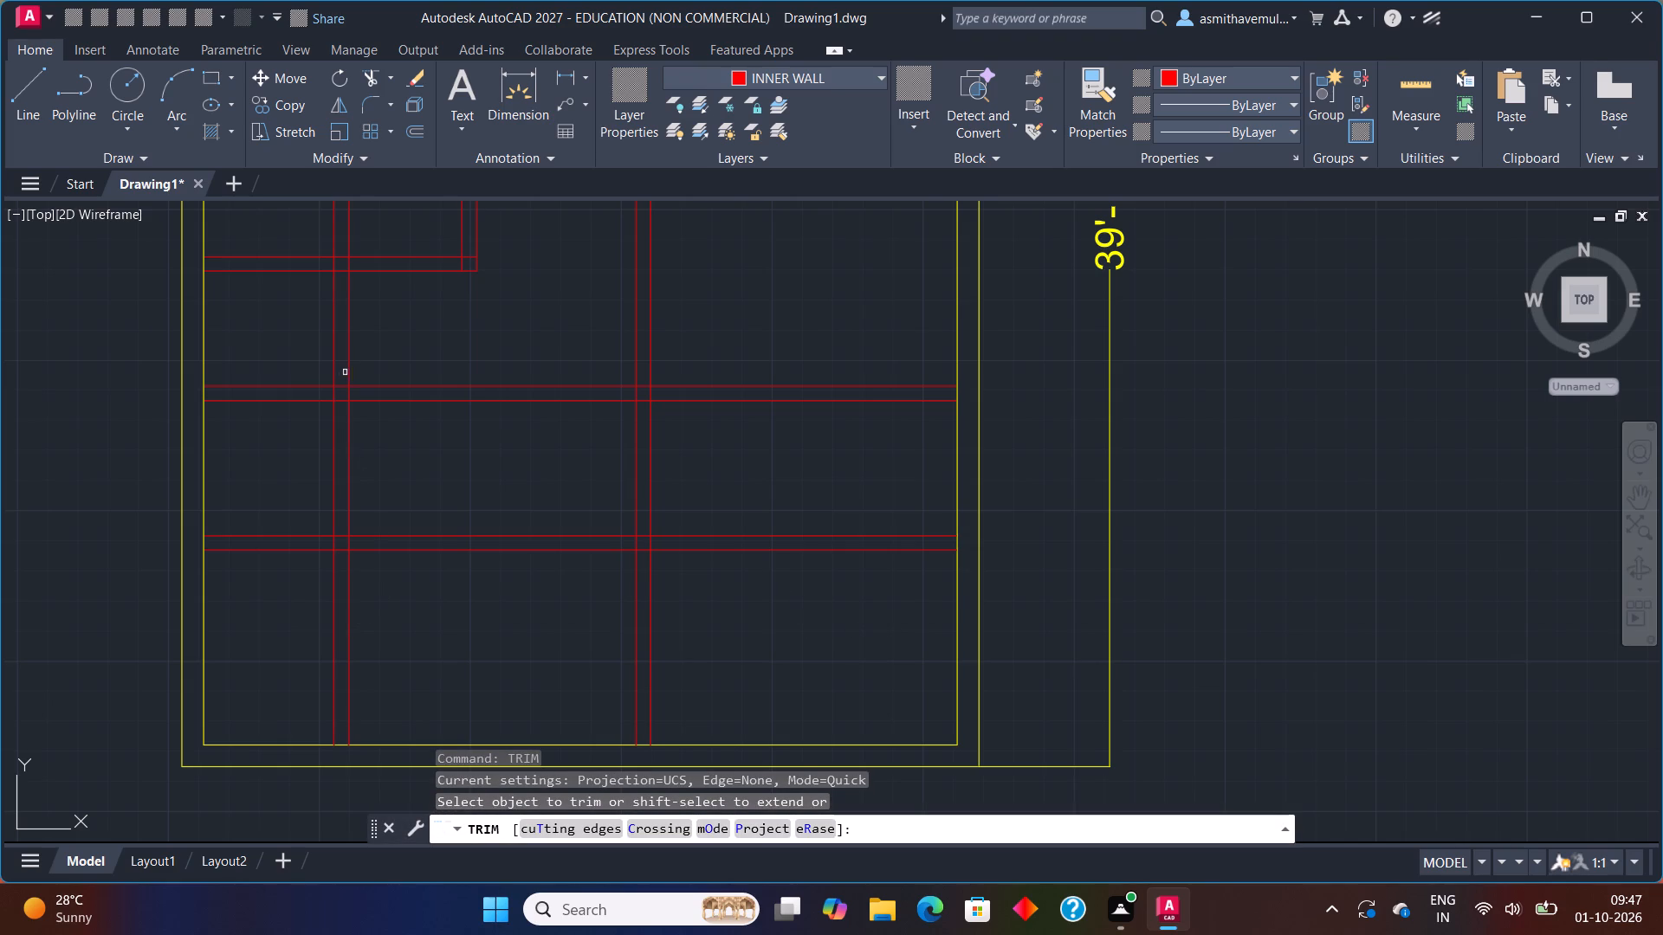
middle_click_drag(473, 352, 547, 467)
scroll(501, 330, "down", 1)
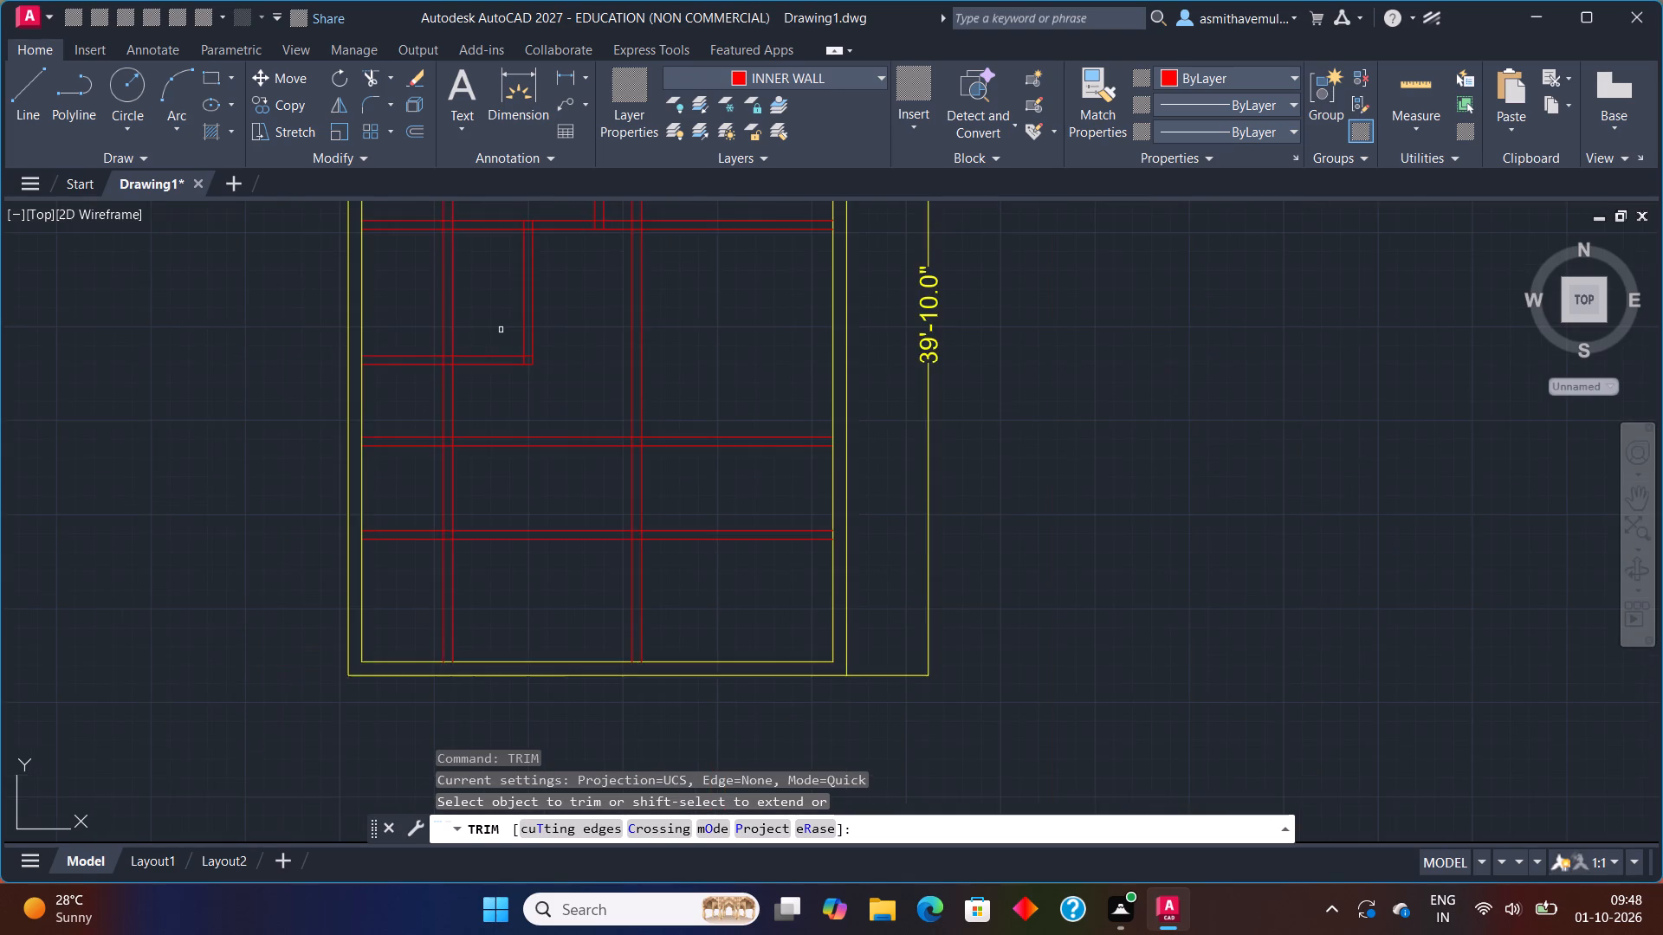
middle_click_drag(501, 330, 604, 414)
left_click_drag(592, 268, 530, 267)
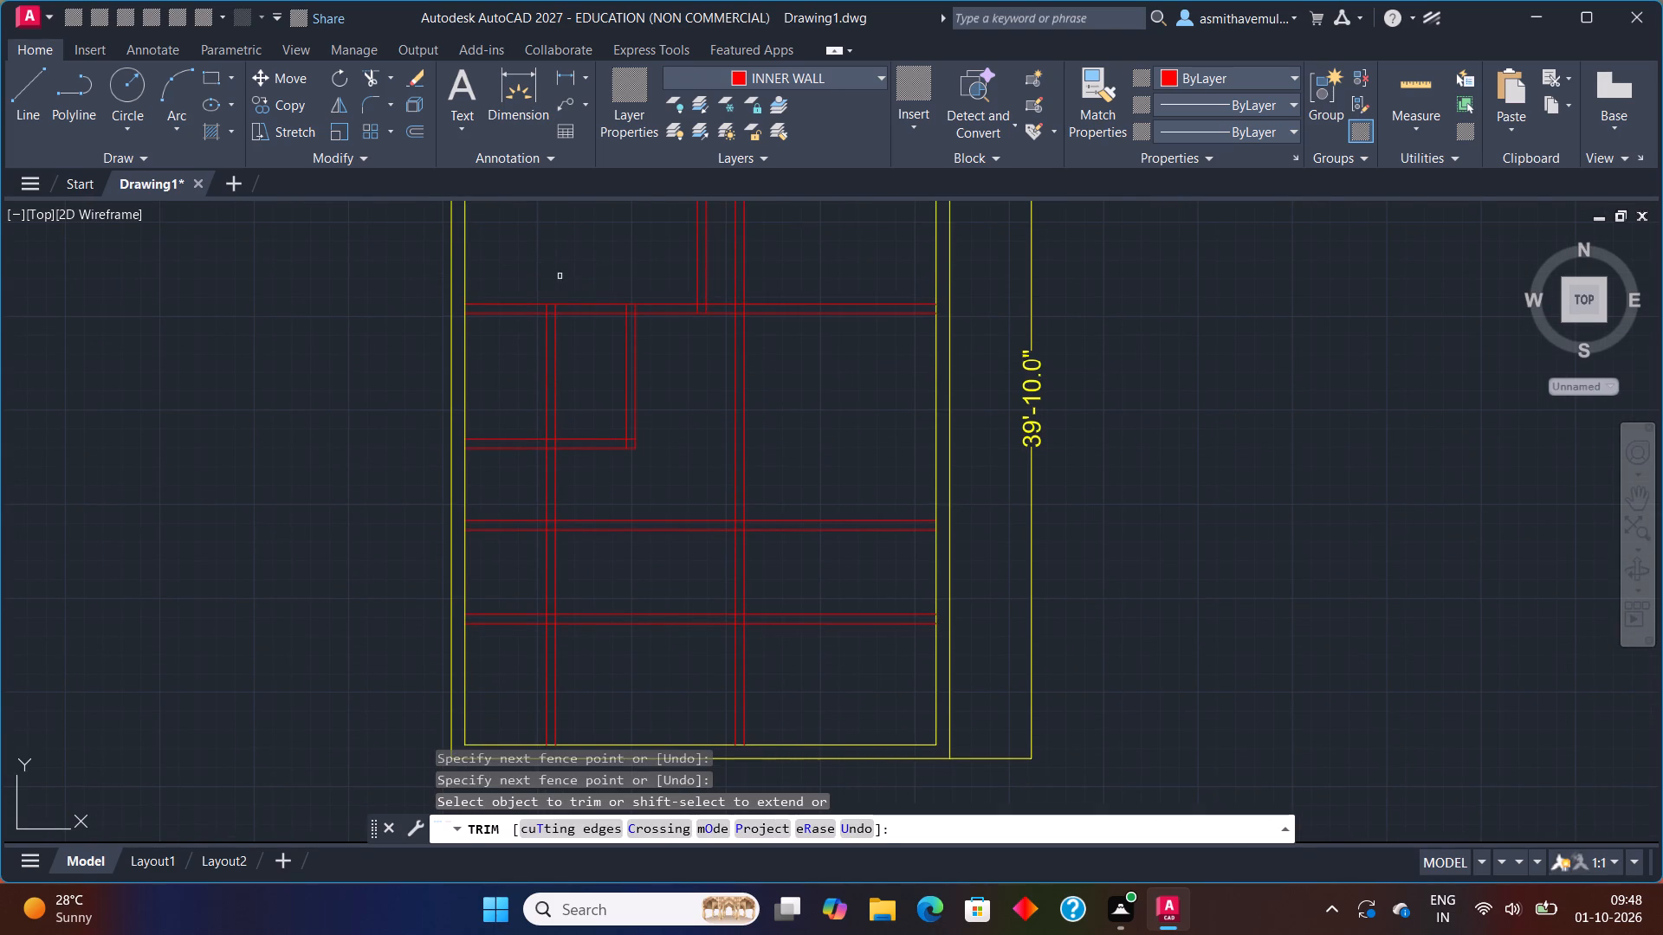
left_click_drag(578, 368, 531, 411)
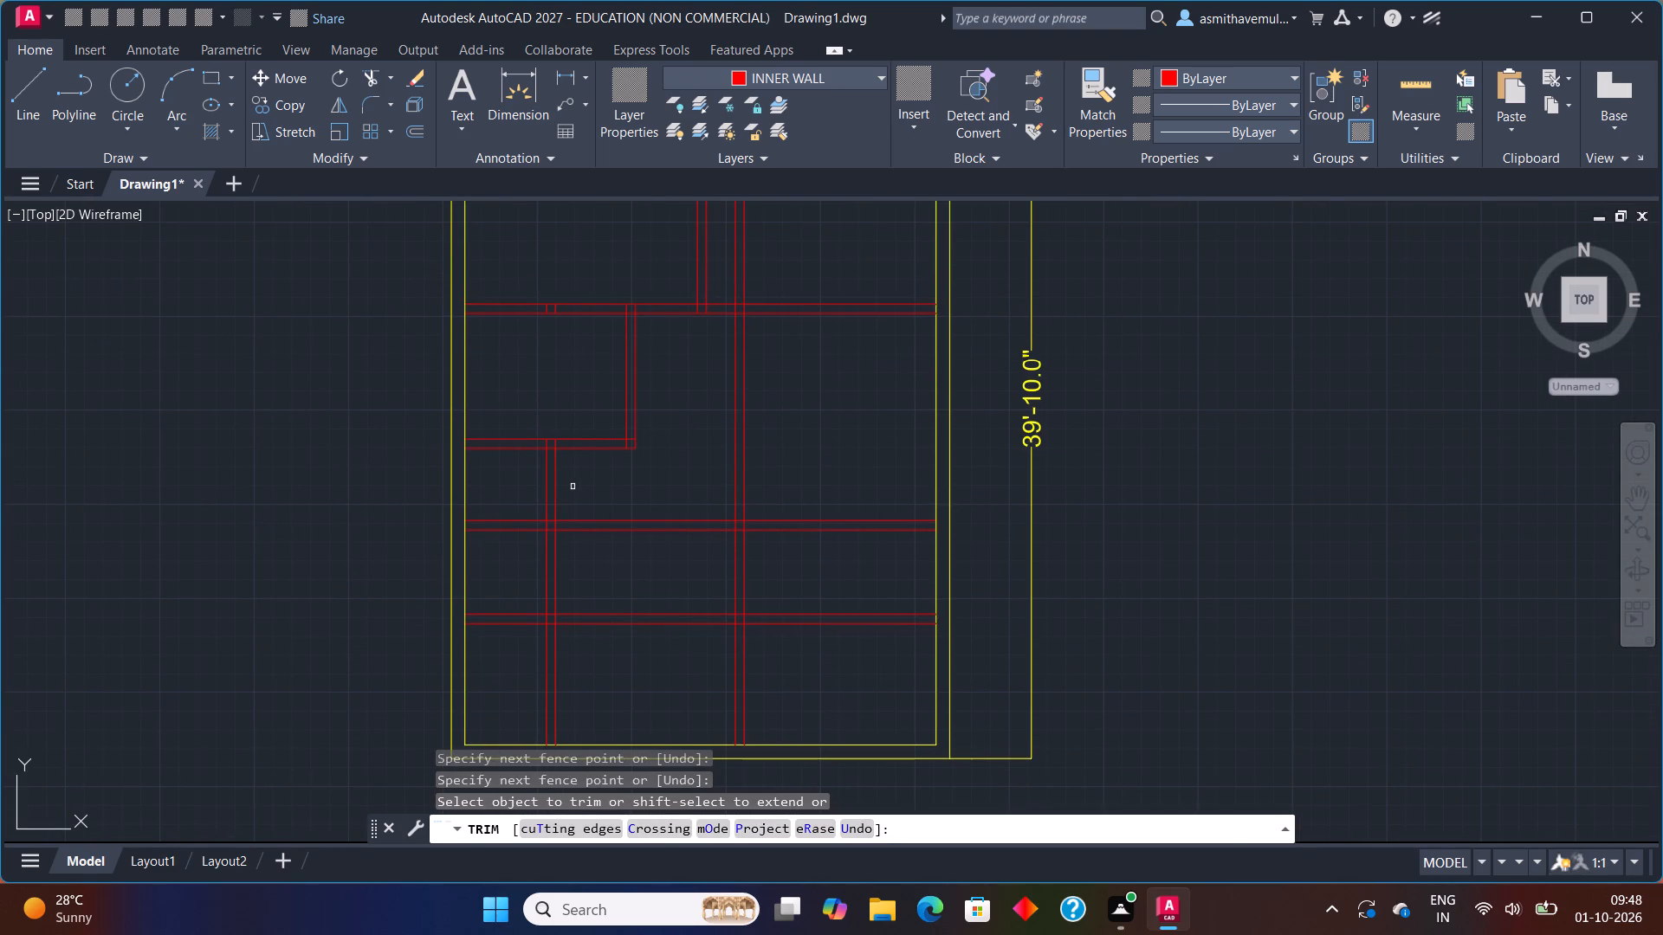
Trim the upper of the two lower horizontal walls left of the central vertical wall, along with the left vertical wall's lines beside it.
middle_click_drag(586, 496, 609, 448)
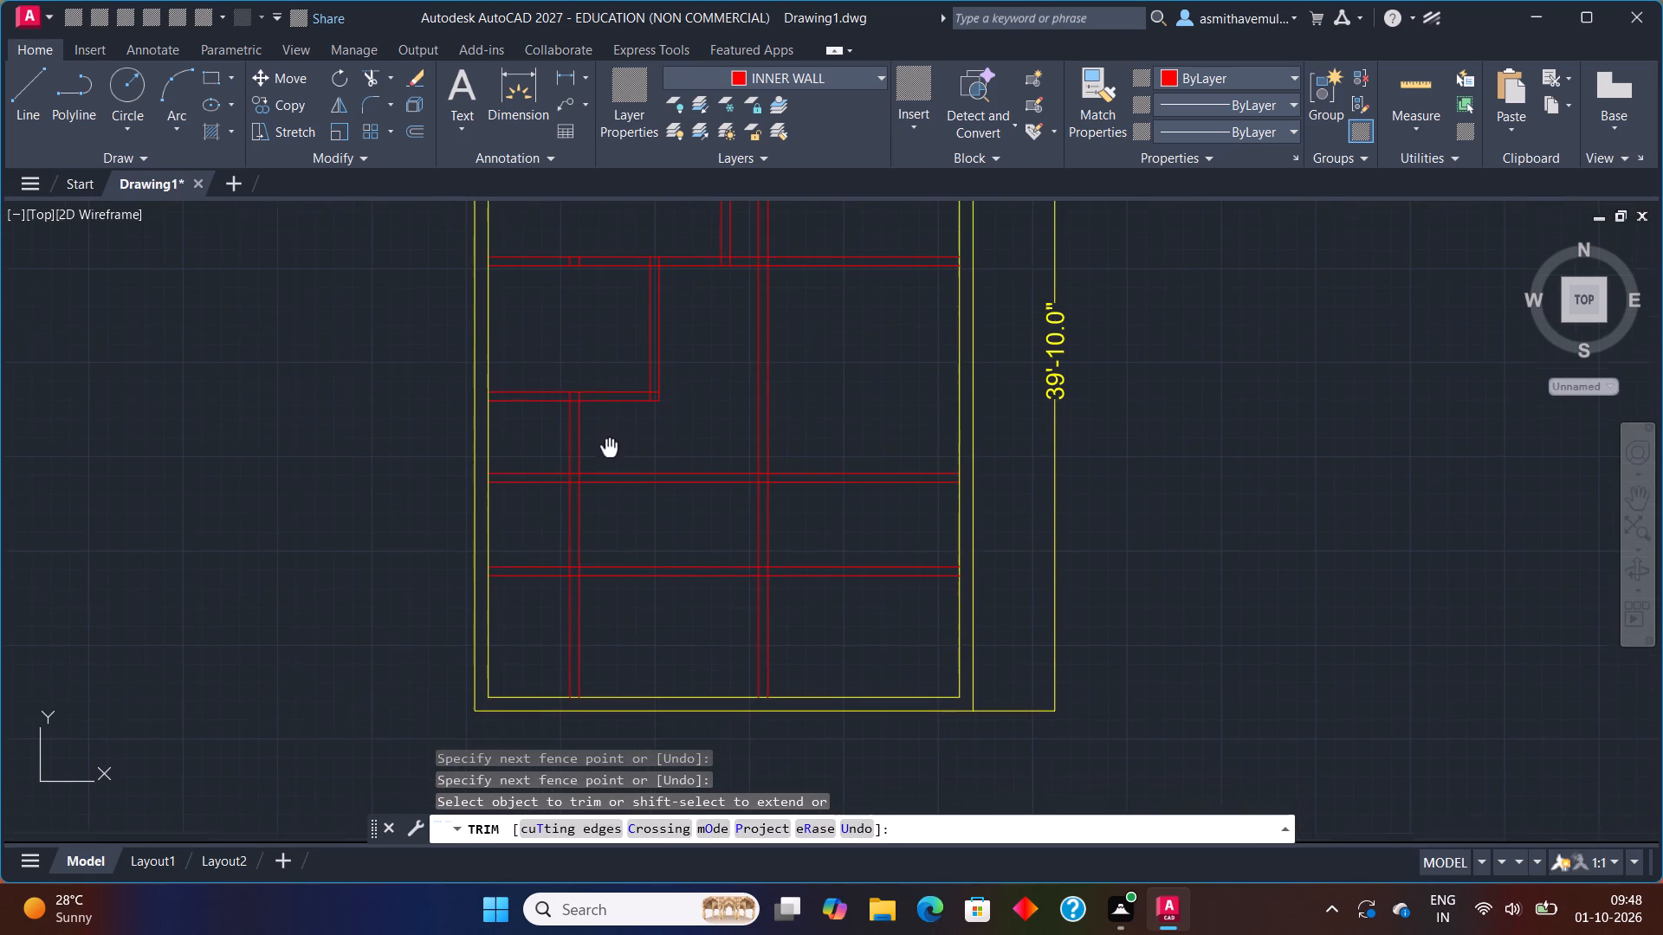
middle_click_drag(609, 448, 609, 445)
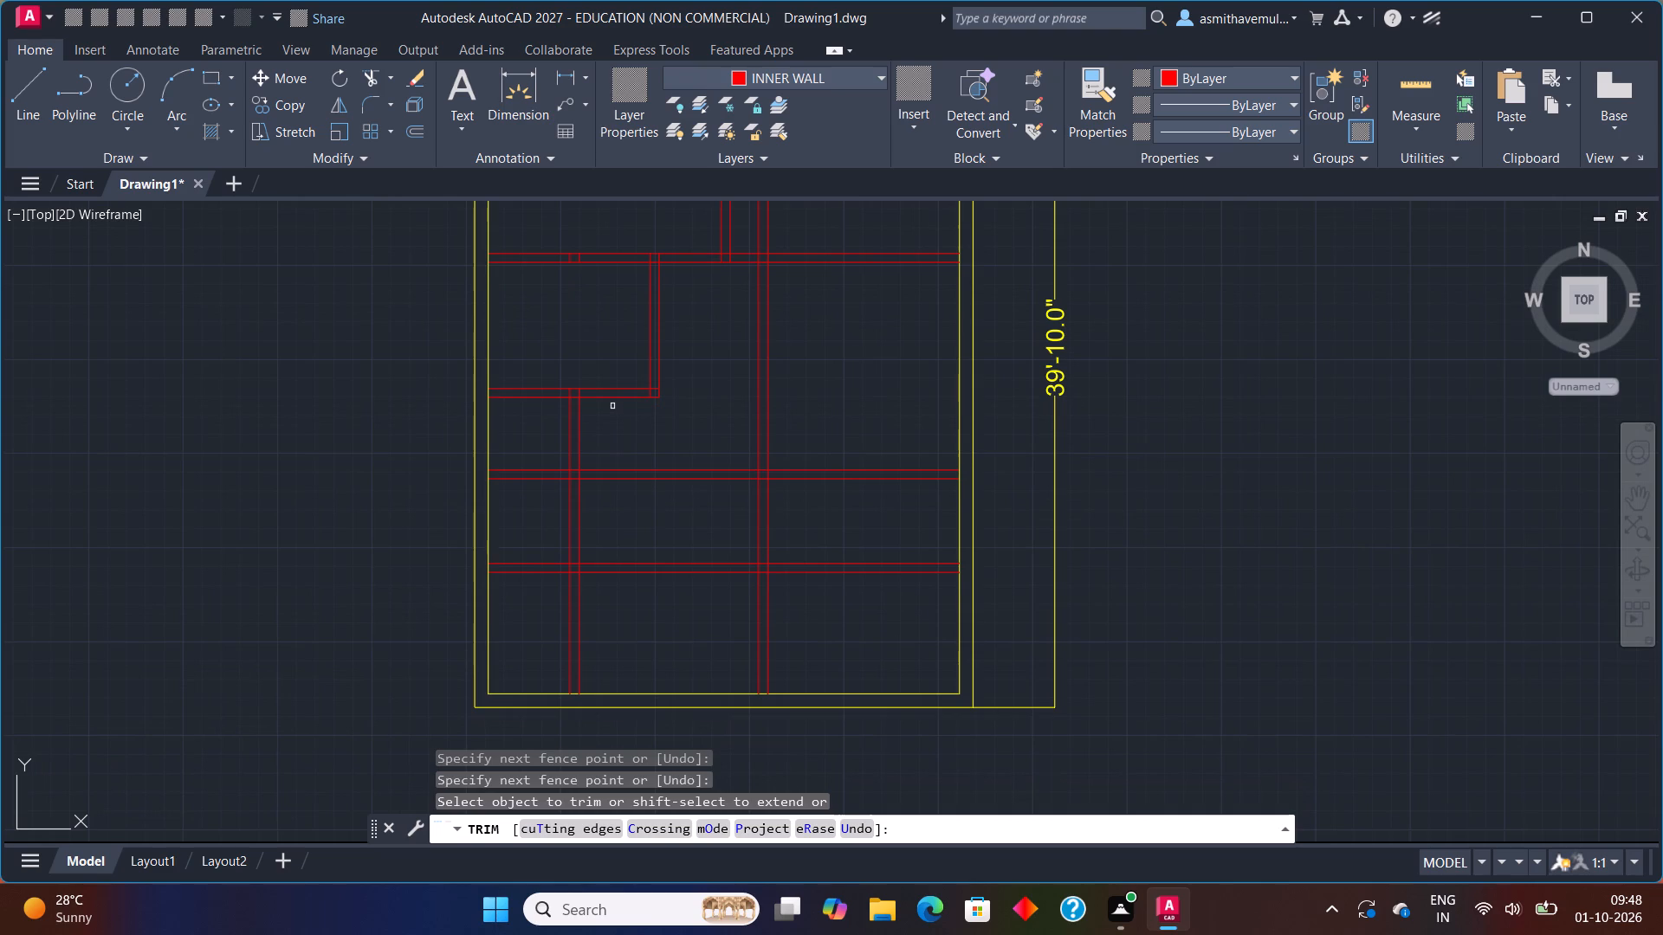
left_click_drag(612, 407, 546, 504)
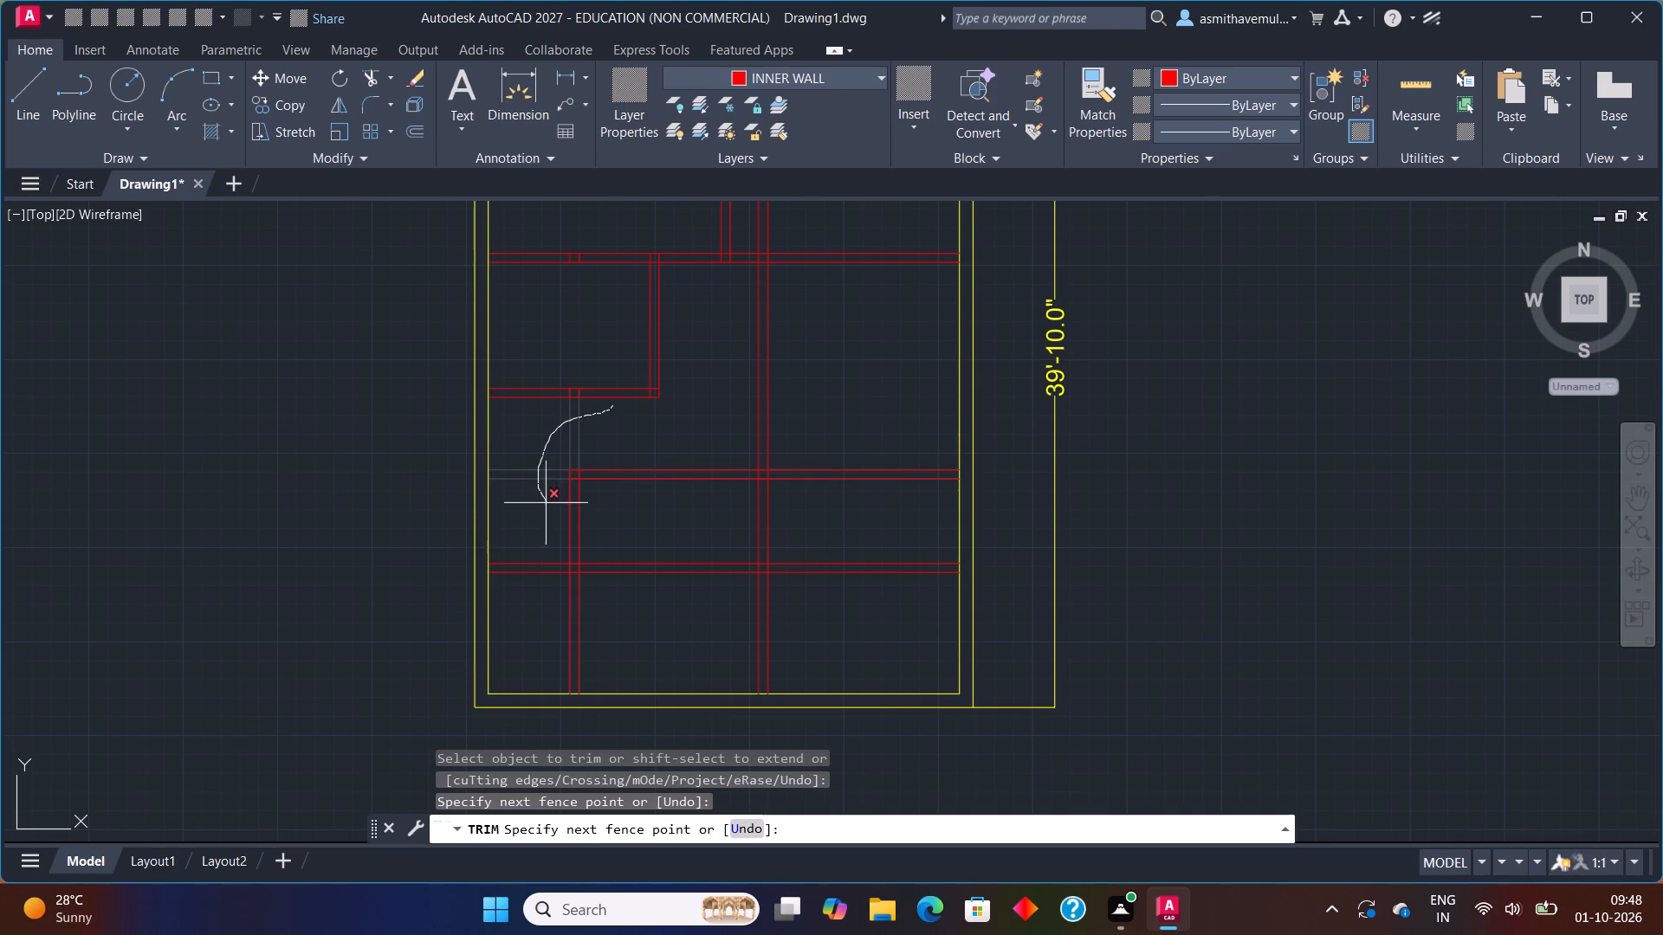
left_click_drag(546, 504, 740, 437)
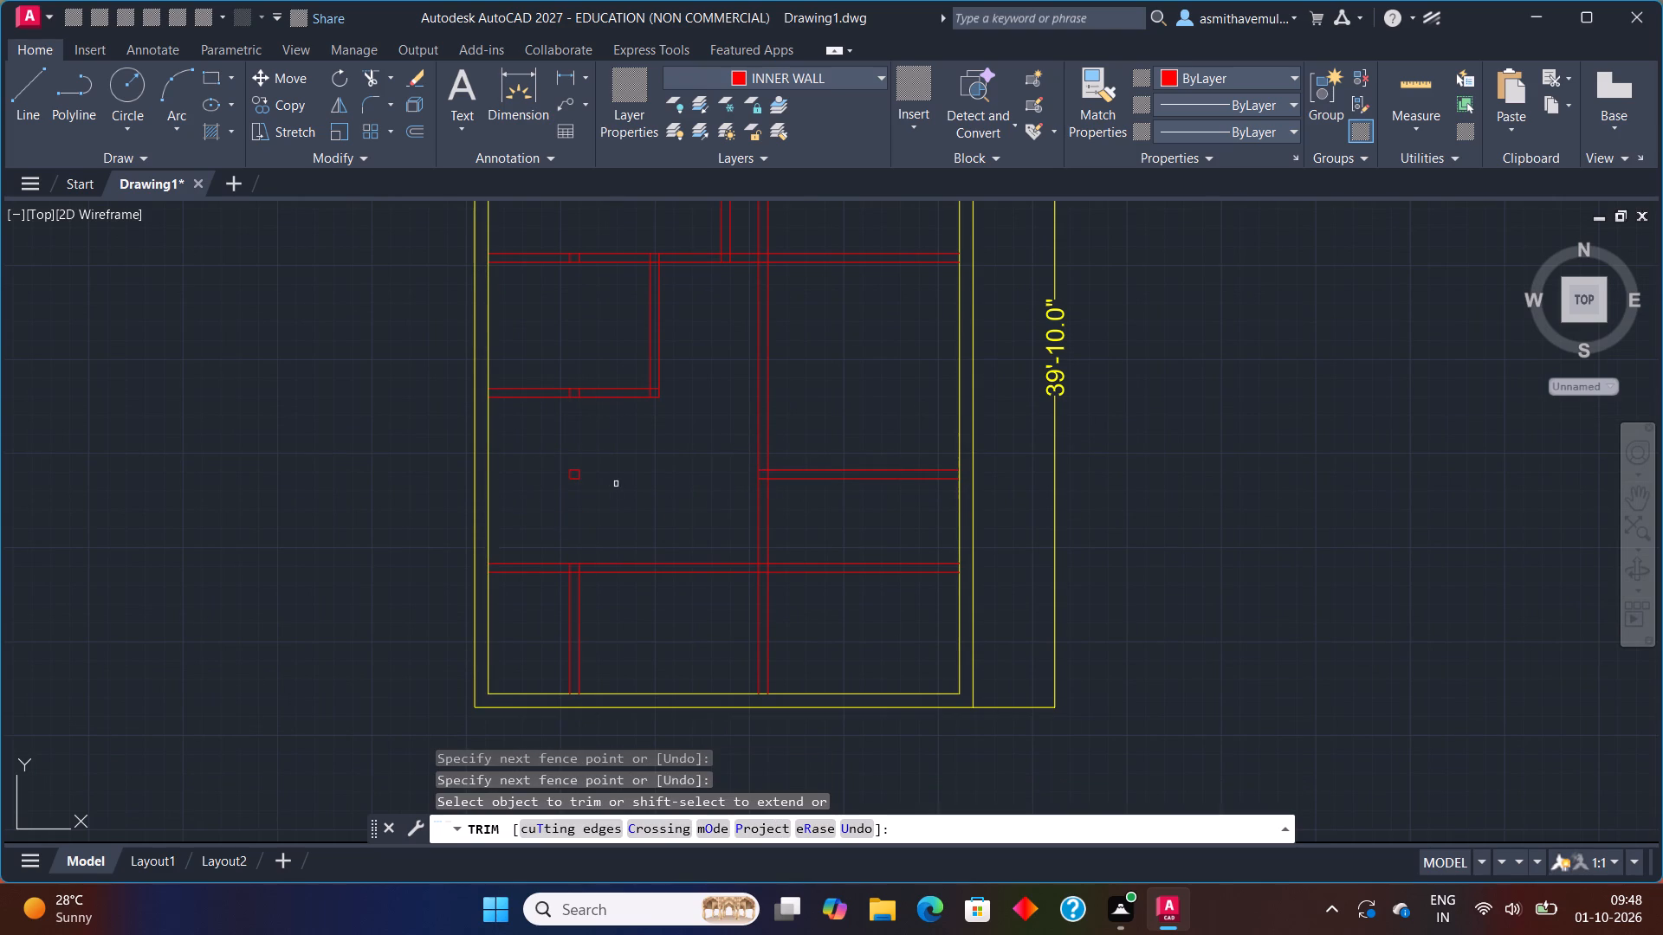
Trim away the leftover small square where the removed horizontal and left vertical walls crossed.
left_click(581, 480)
left_click_drag(573, 466, 570, 474)
left_click(570, 475)
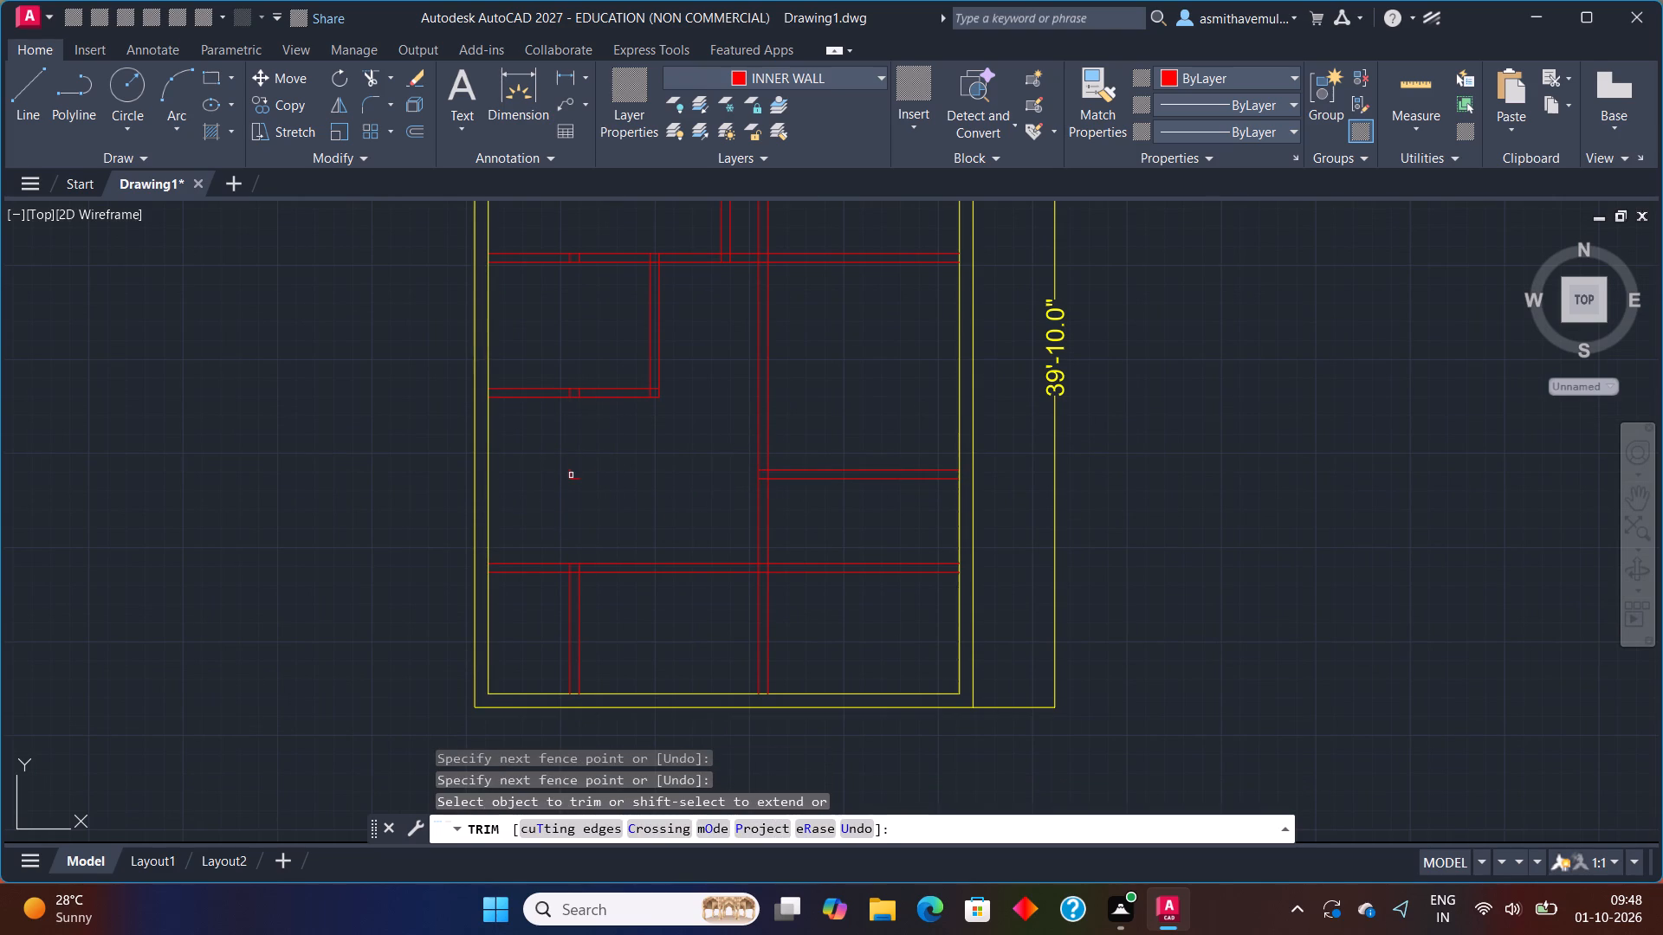
left_click(573, 473)
left_click(573, 480)
left_click(568, 478)
left_click(573, 477)
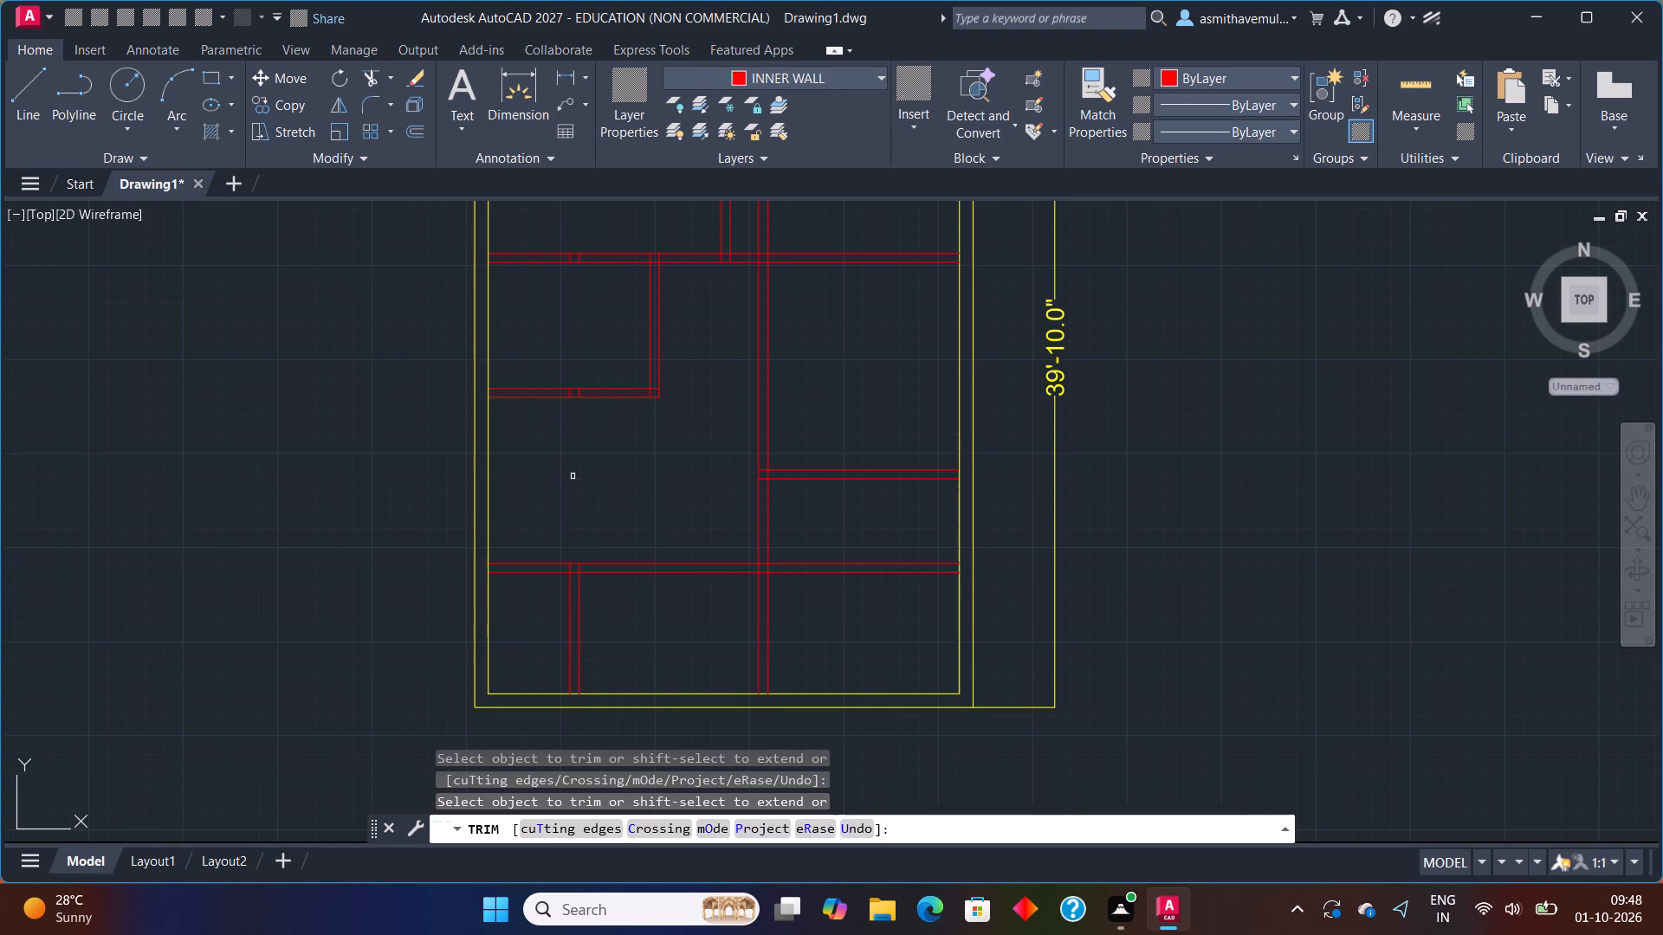
left_click(574, 482)
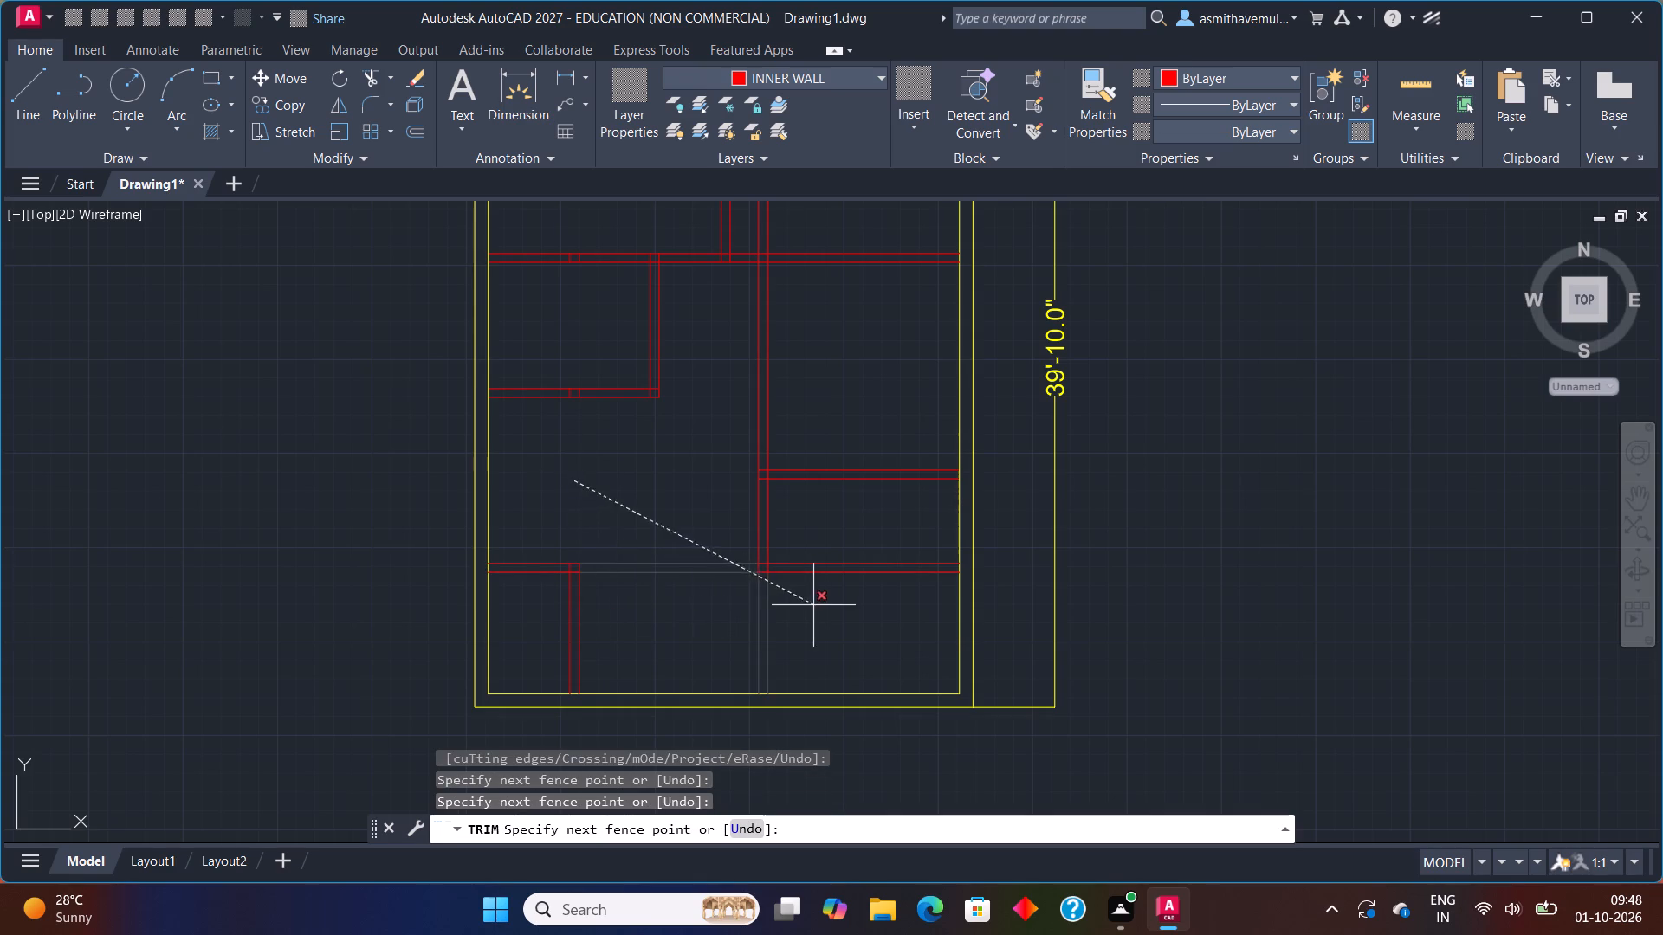
left_click(555, 493)
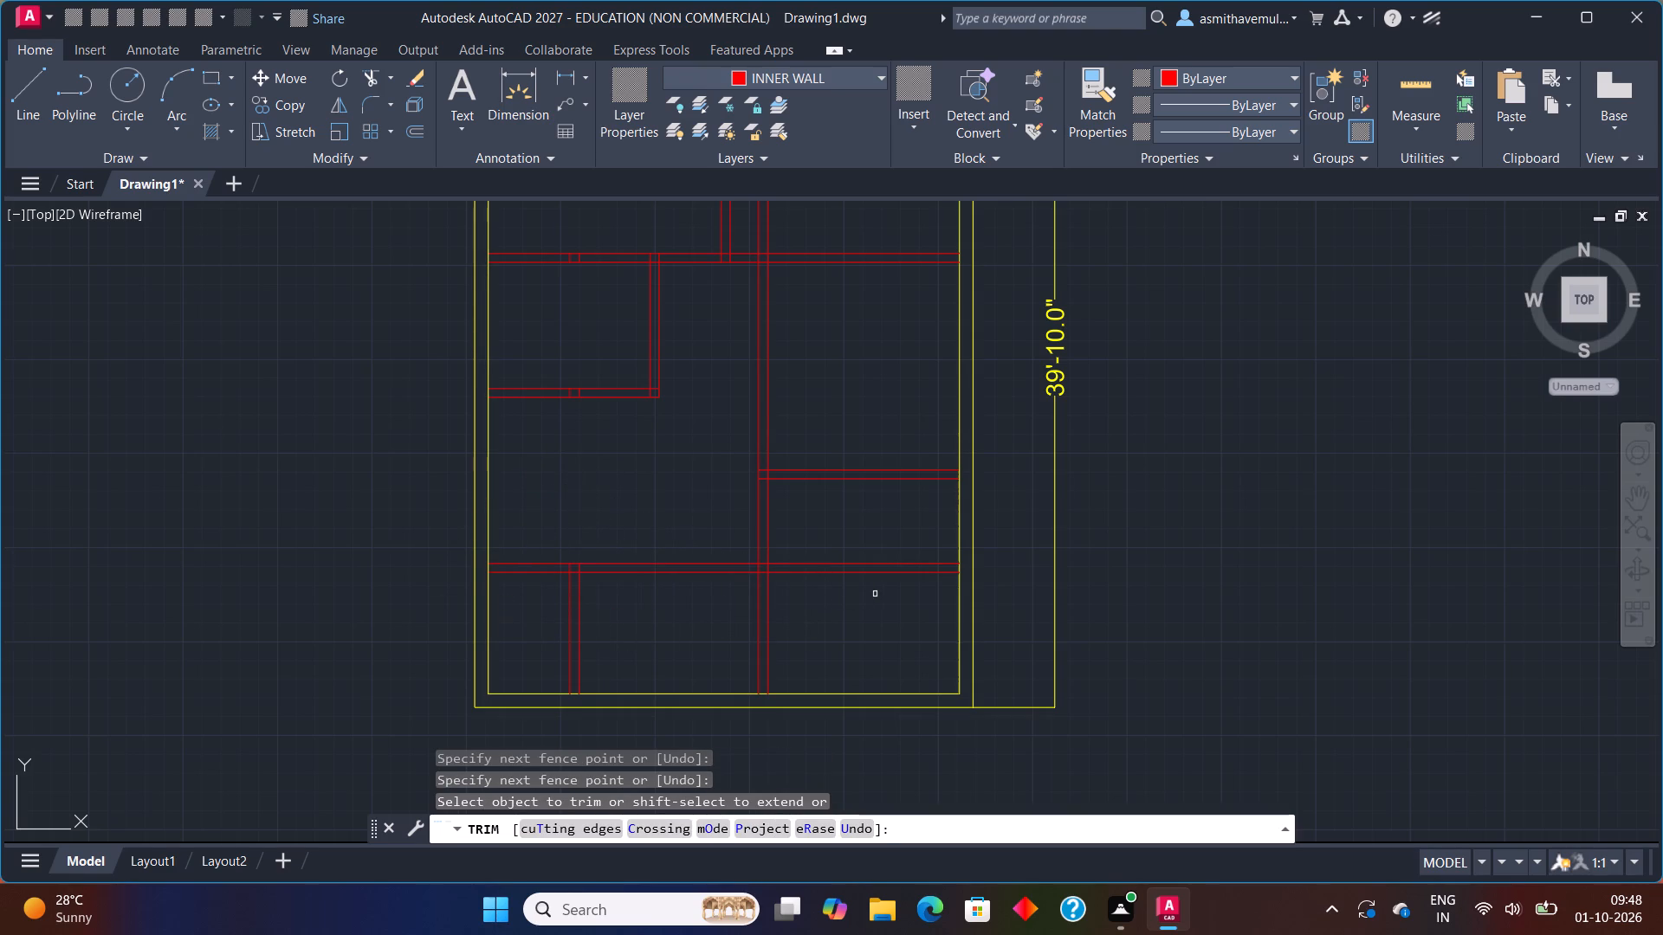
Trim both lines of the lowest horizontal inner wall between the central vertical wall and the right outer wall.
left_click_drag(906, 602, 854, 558)
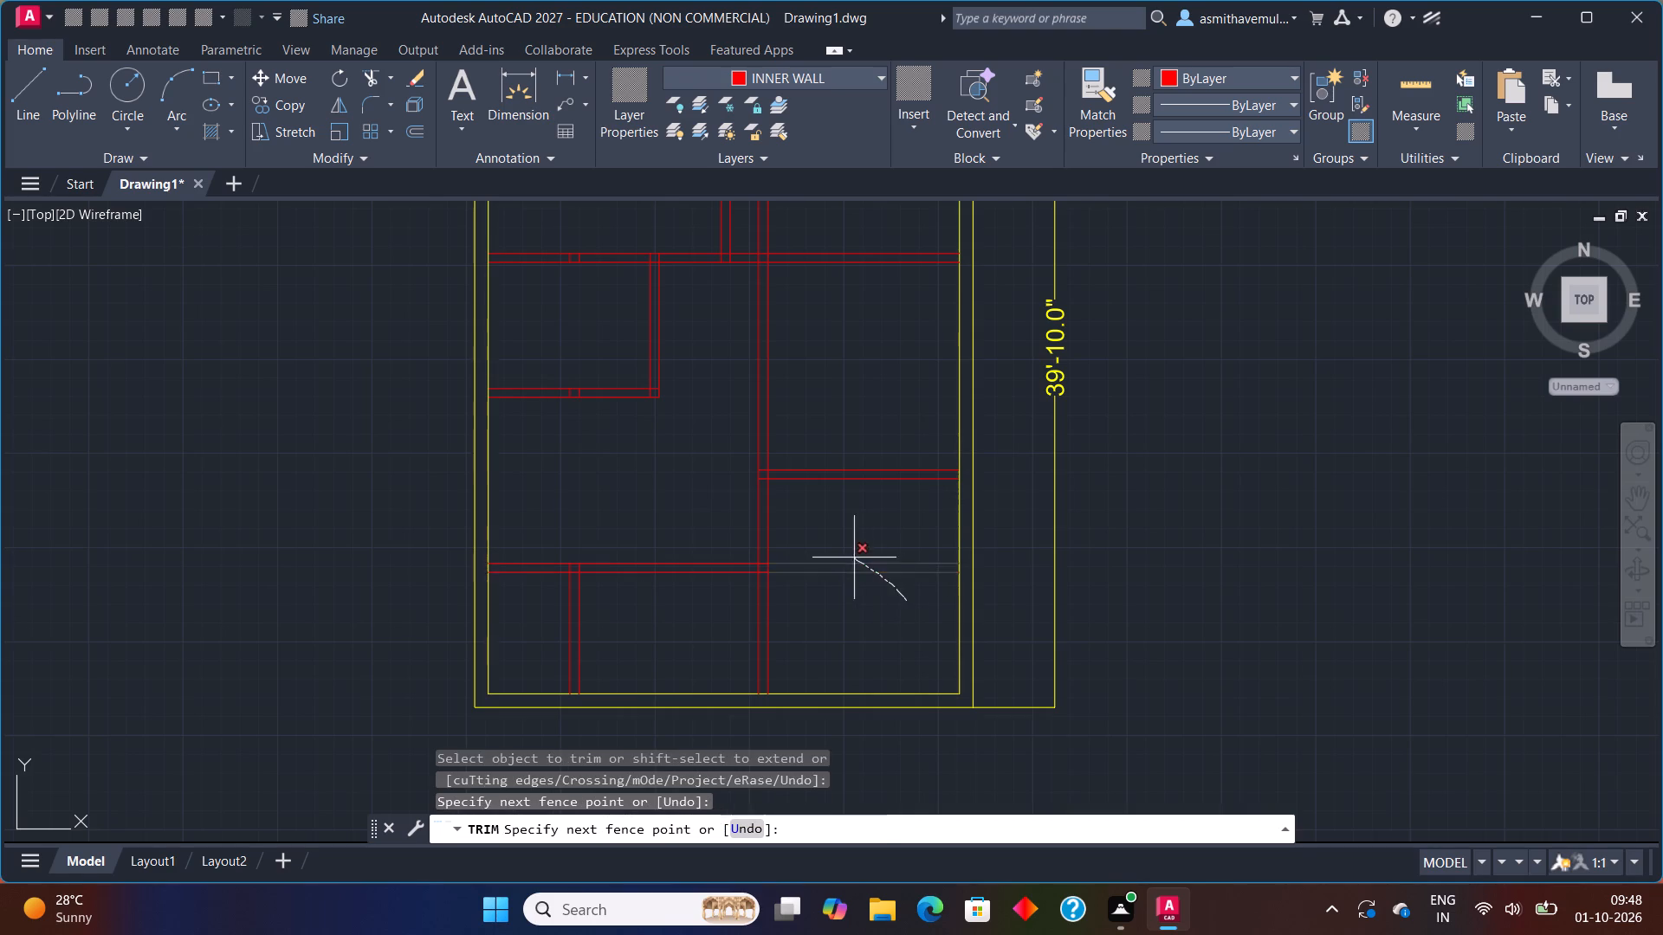
left_click_drag(854, 558, 845, 556)
Trim the central vertical wall's lines above the bottom-right room, both below the full-width horizontal wall and in the top room.
middle_click_drag(786, 401, 785, 409)
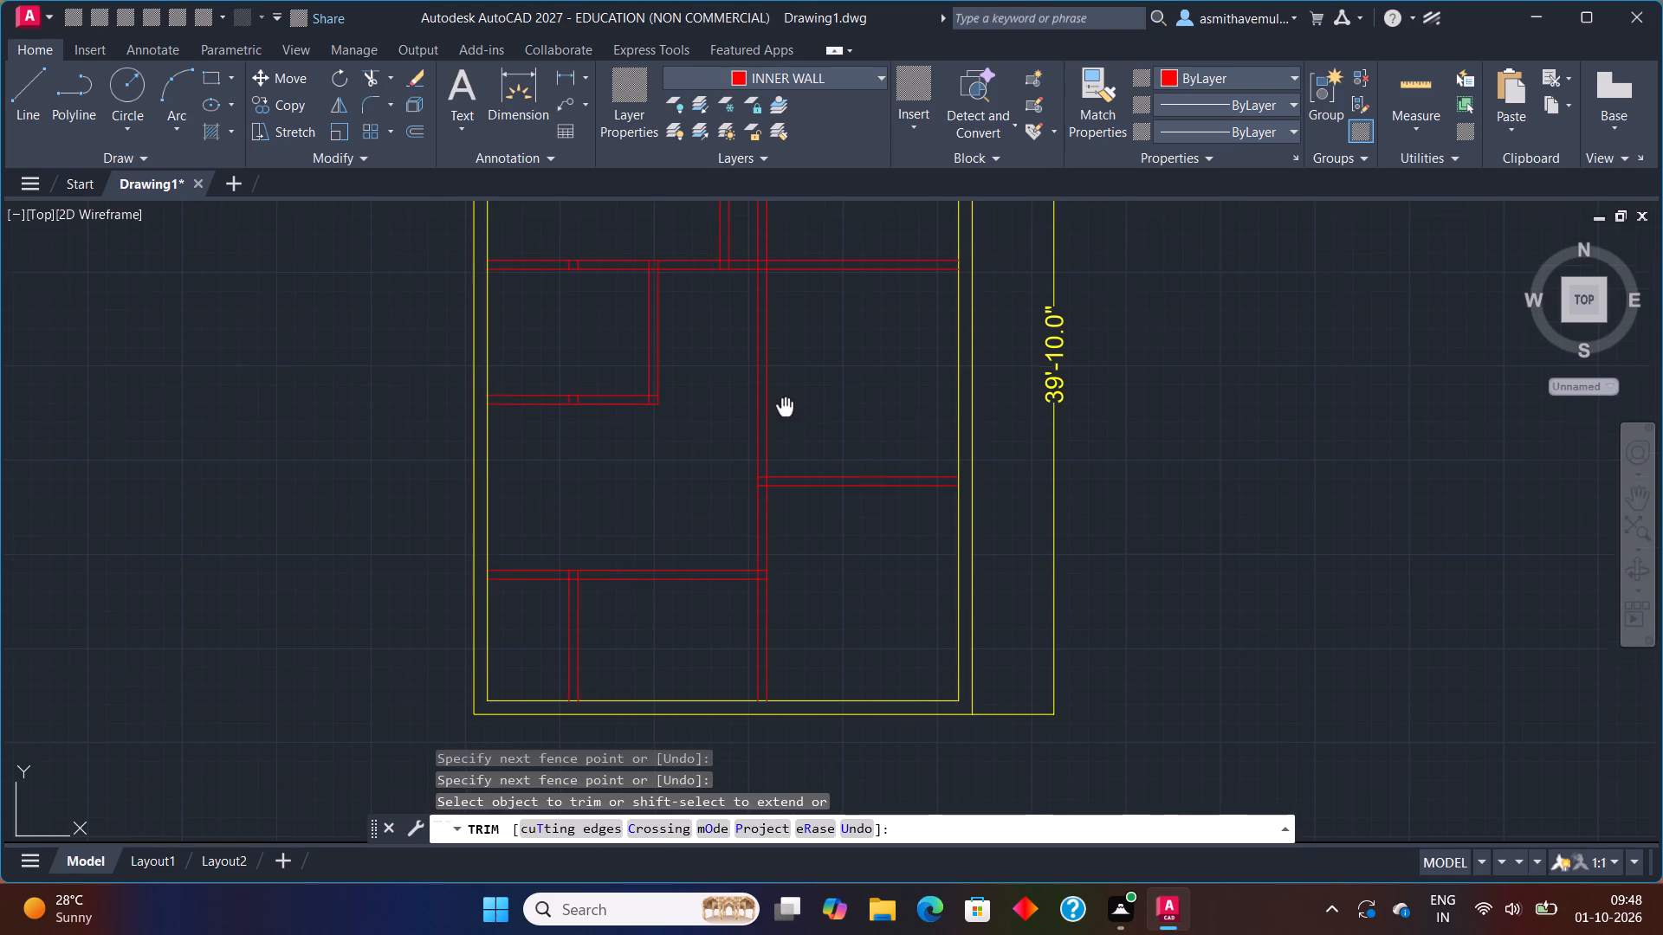
middle_click_drag(785, 409, 784, 623)
left_click_drag(793, 577, 719, 721)
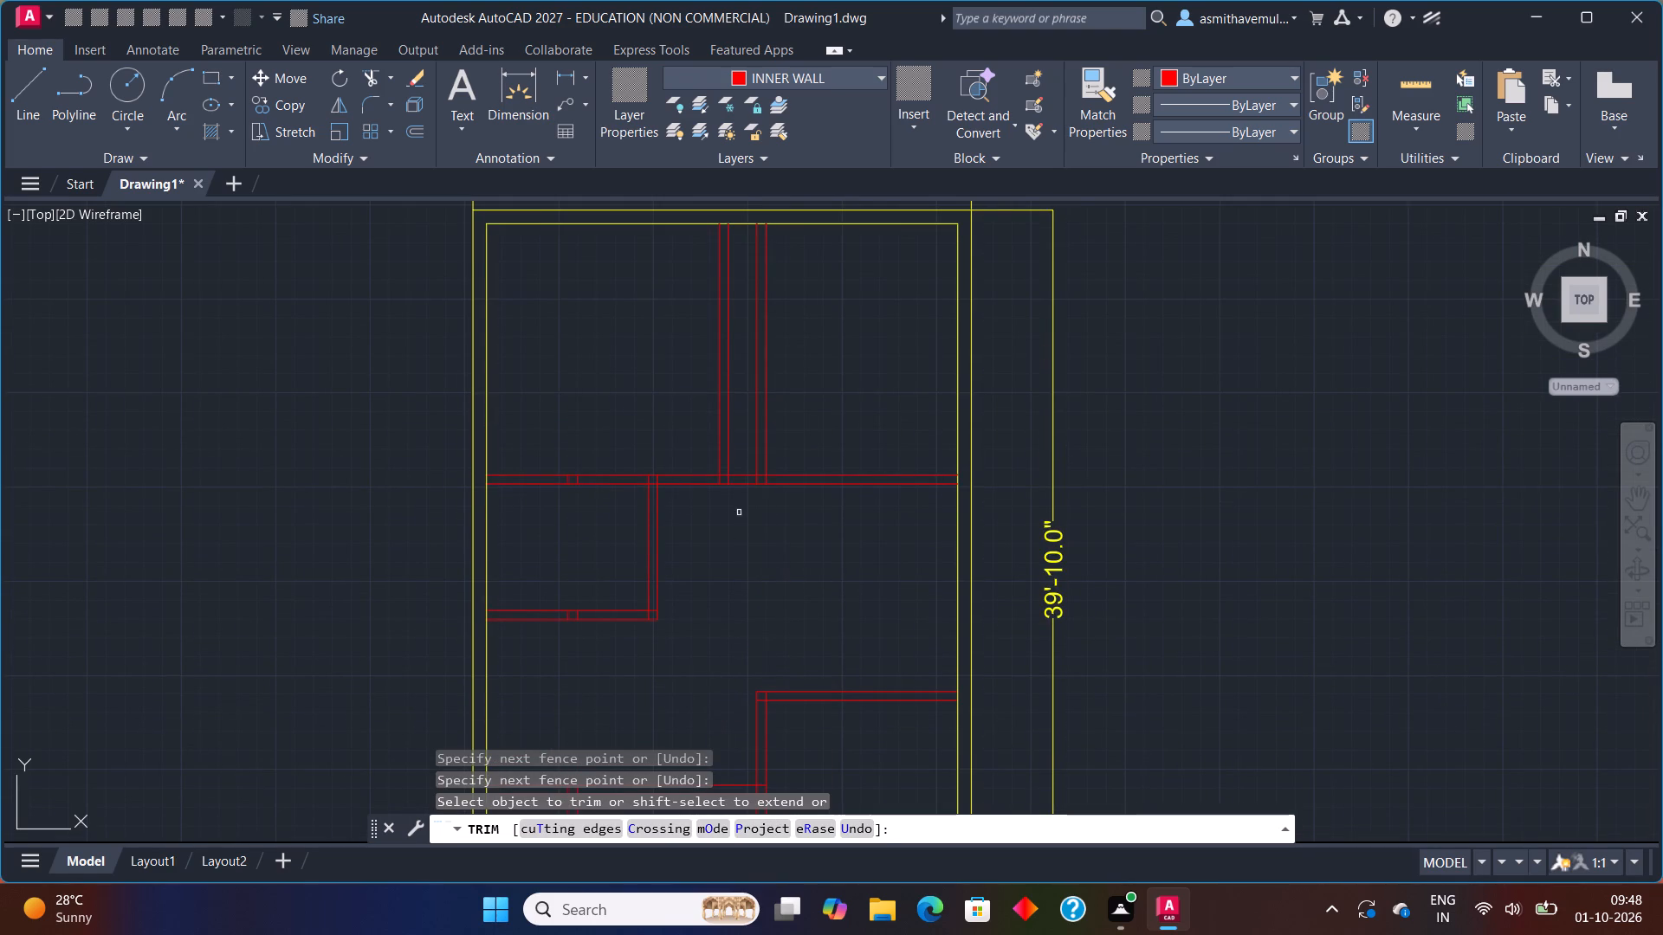
left_click_drag(743, 434, 811, 421)
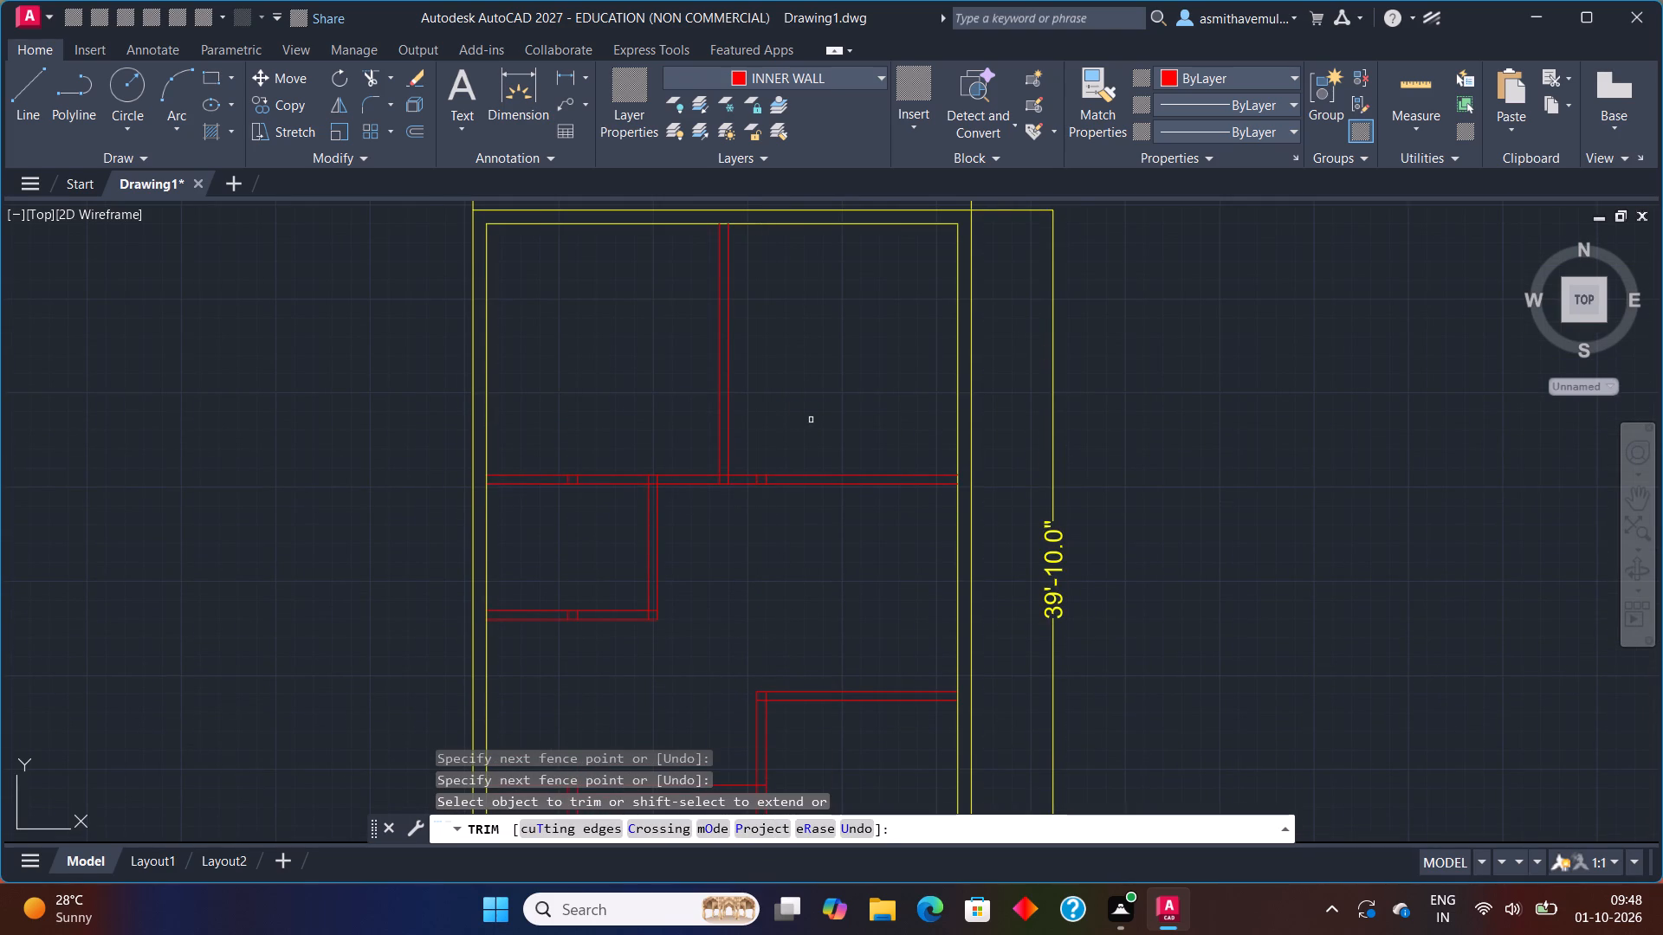
Trim the top outer wall's inner line between the two lines of the upper vertical inner wall.
scroll(604, 451, "up", 1)
middle_click_drag(835, 350, 799, 588)
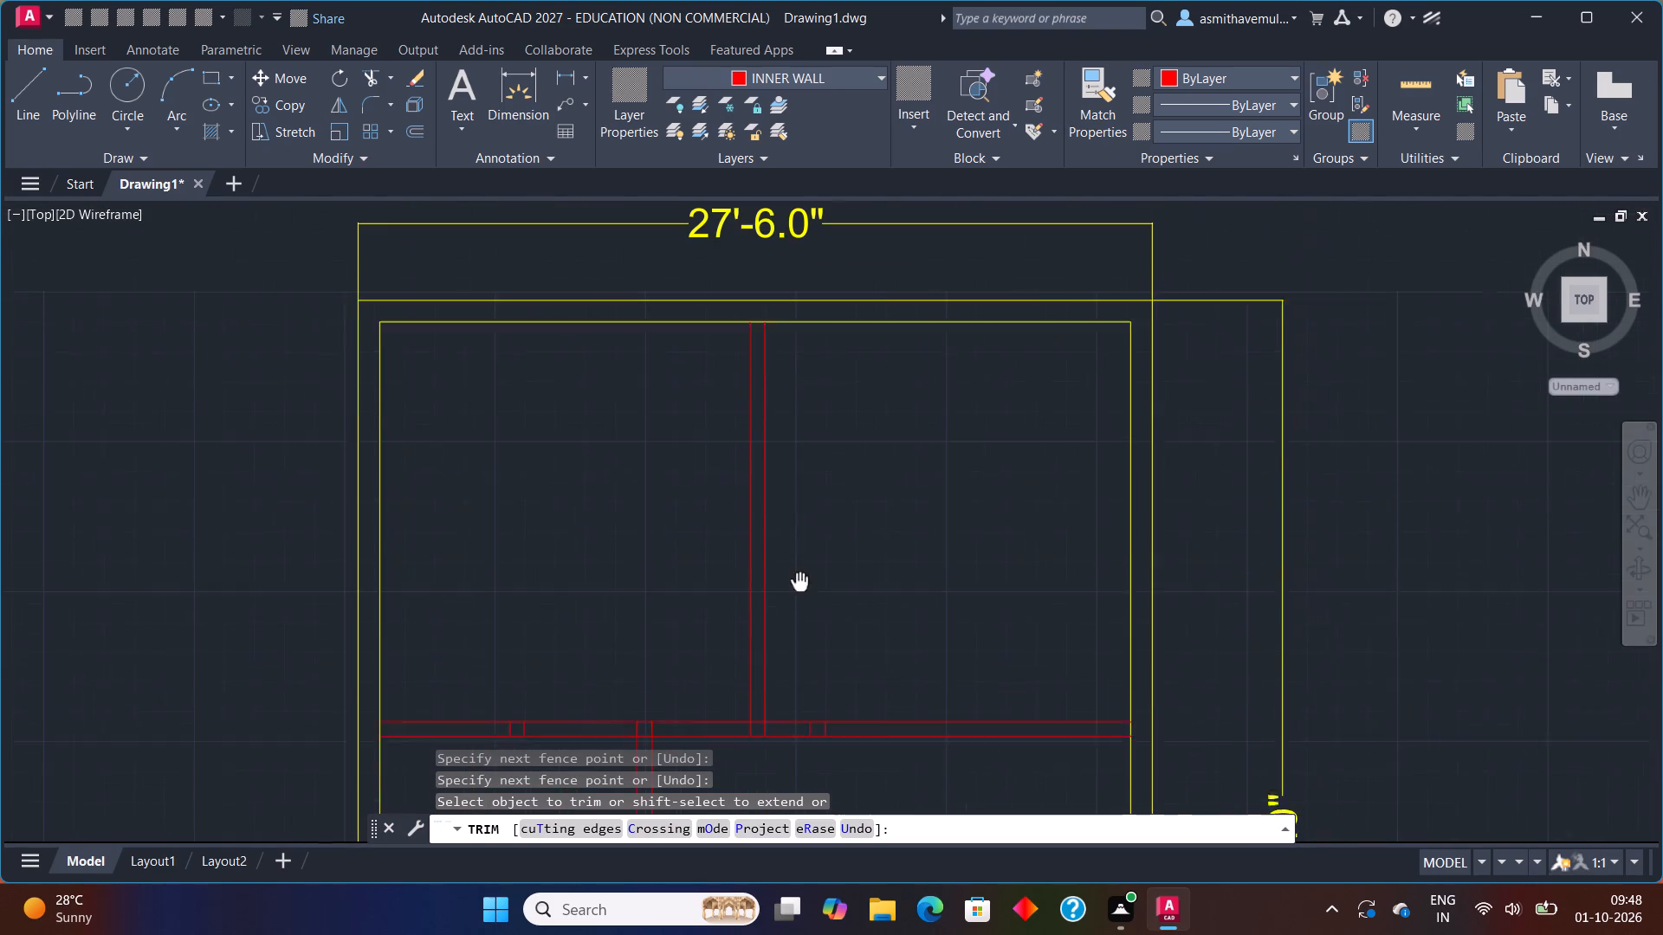
middle_click_drag(799, 588, 799, 608)
scroll(734, 342, "up", 3)
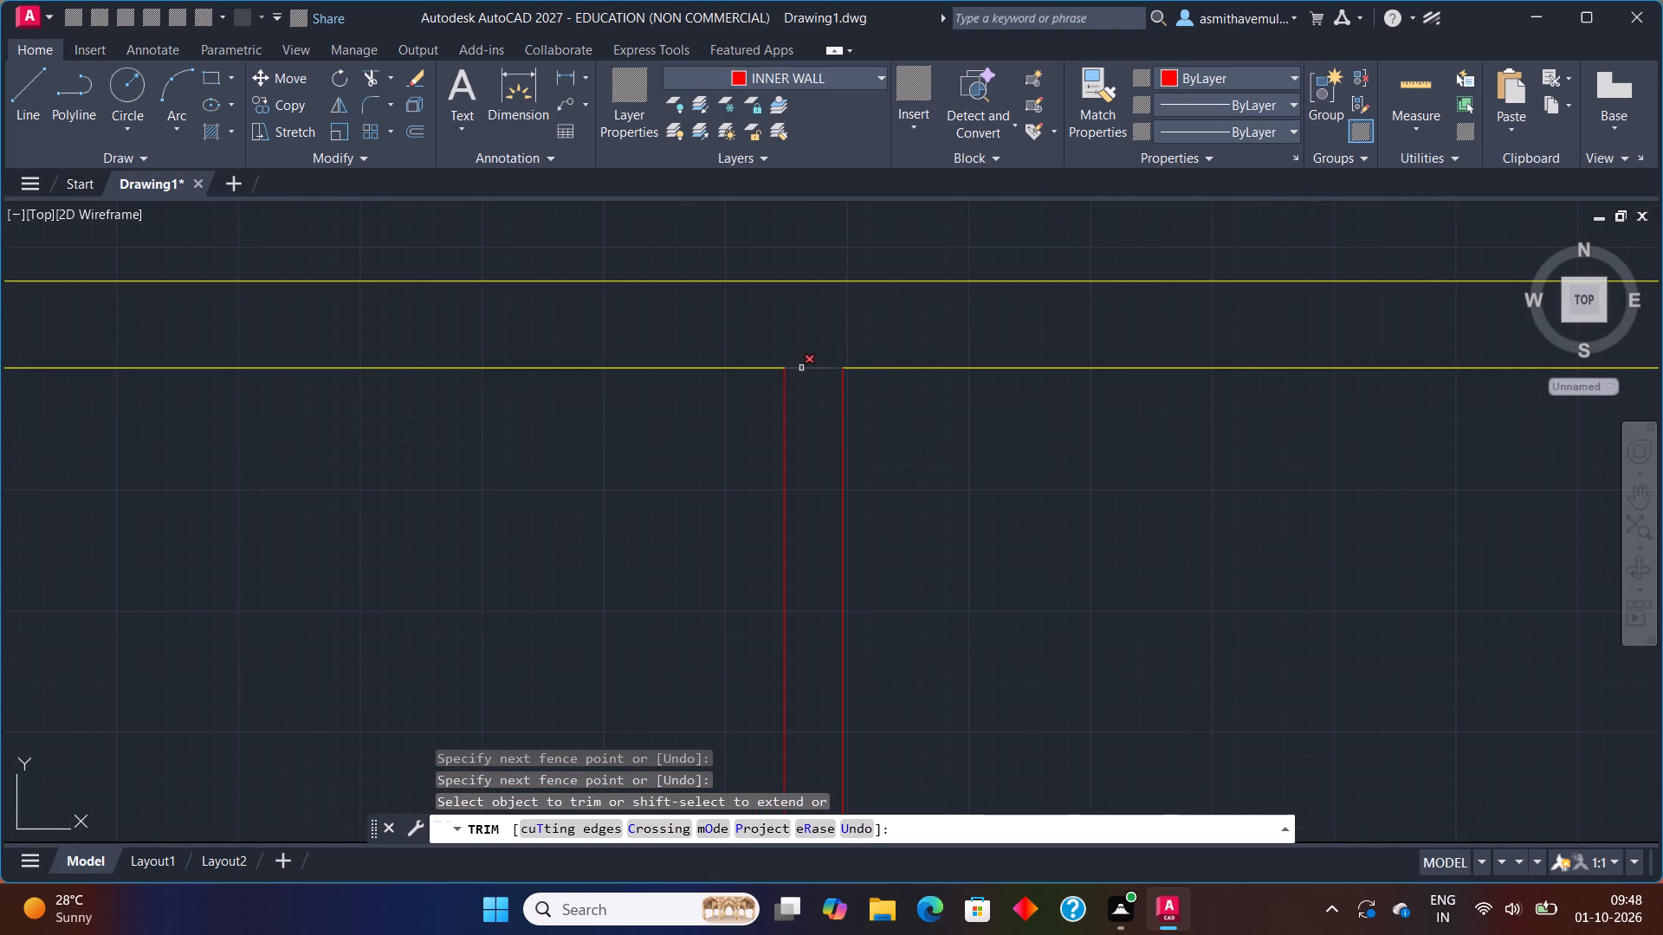
left_click(801, 369)
Trim open the upper vertical wall's junction with the full-width horizontal wall and remove the two leftover stubs to its right.
scroll(877, 472, "down", 4)
middle_click_drag(929, 592, 933, 361)
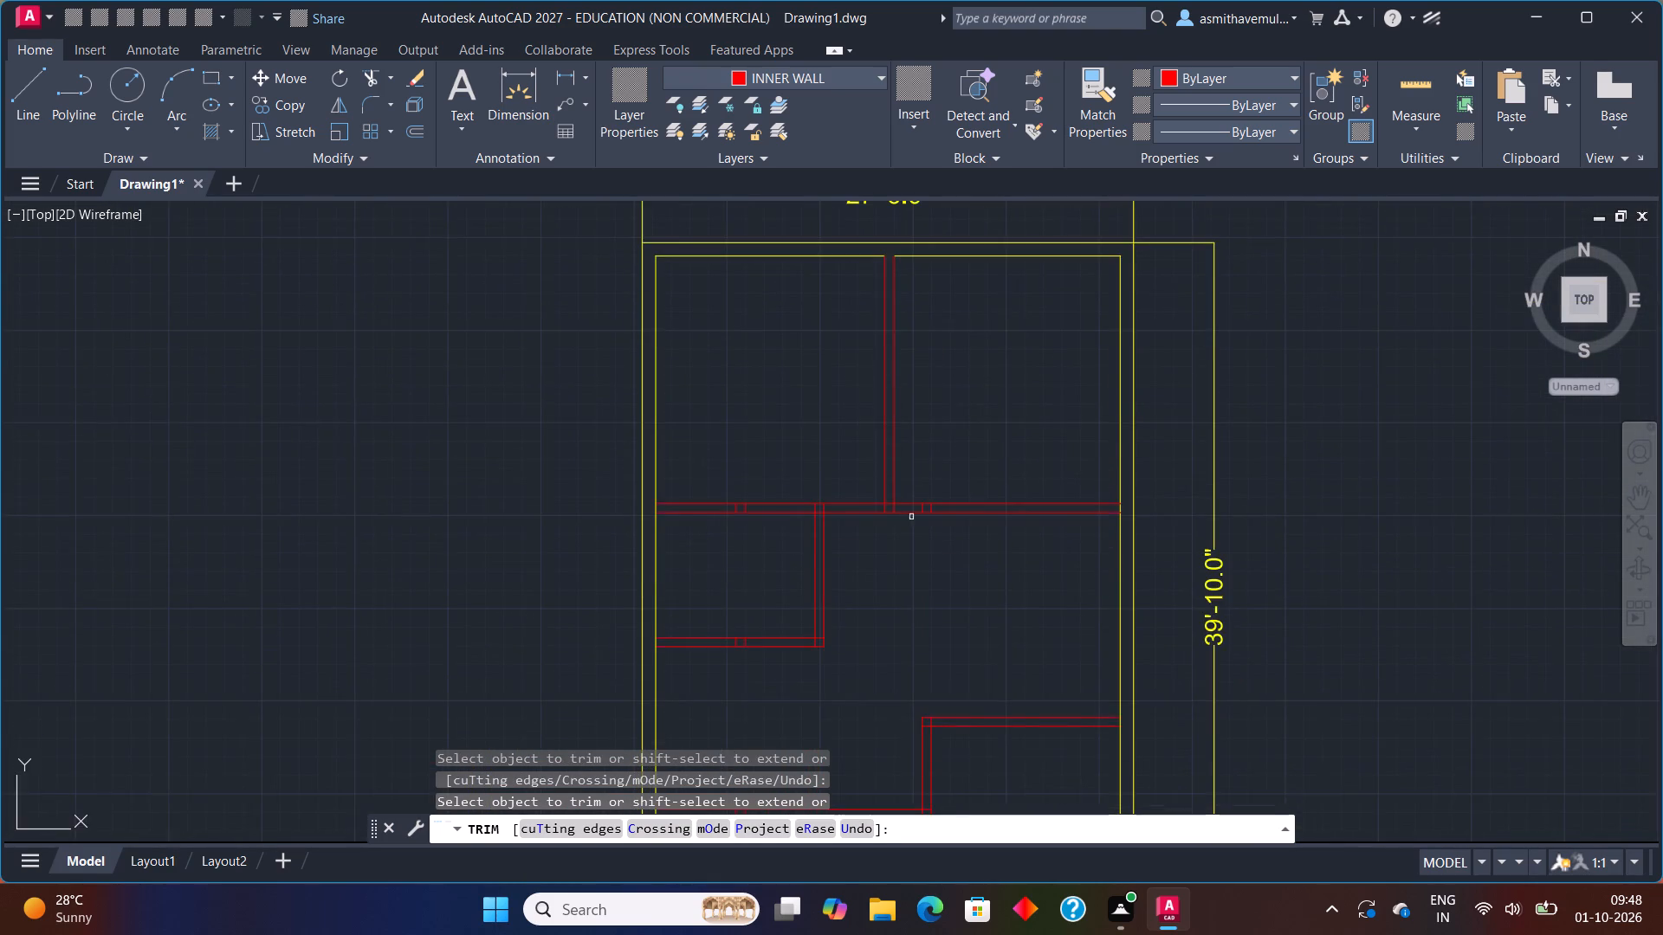
scroll(909, 527, "up", 3)
left_click(811, 447)
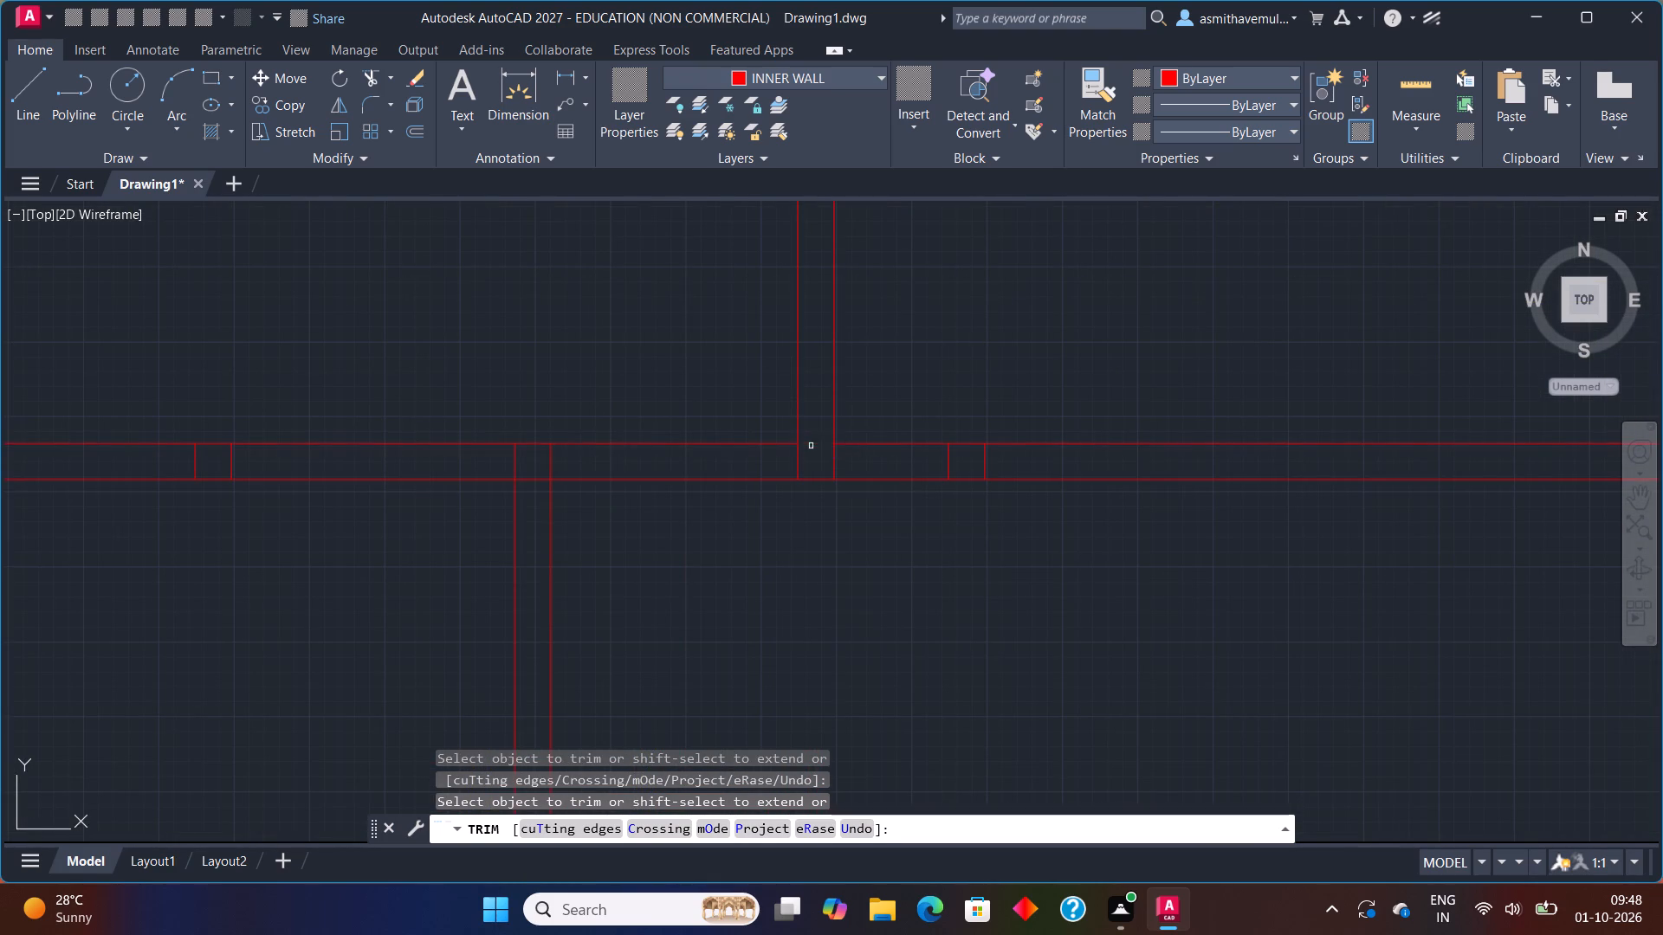
left_click_drag(838, 465, 777, 468)
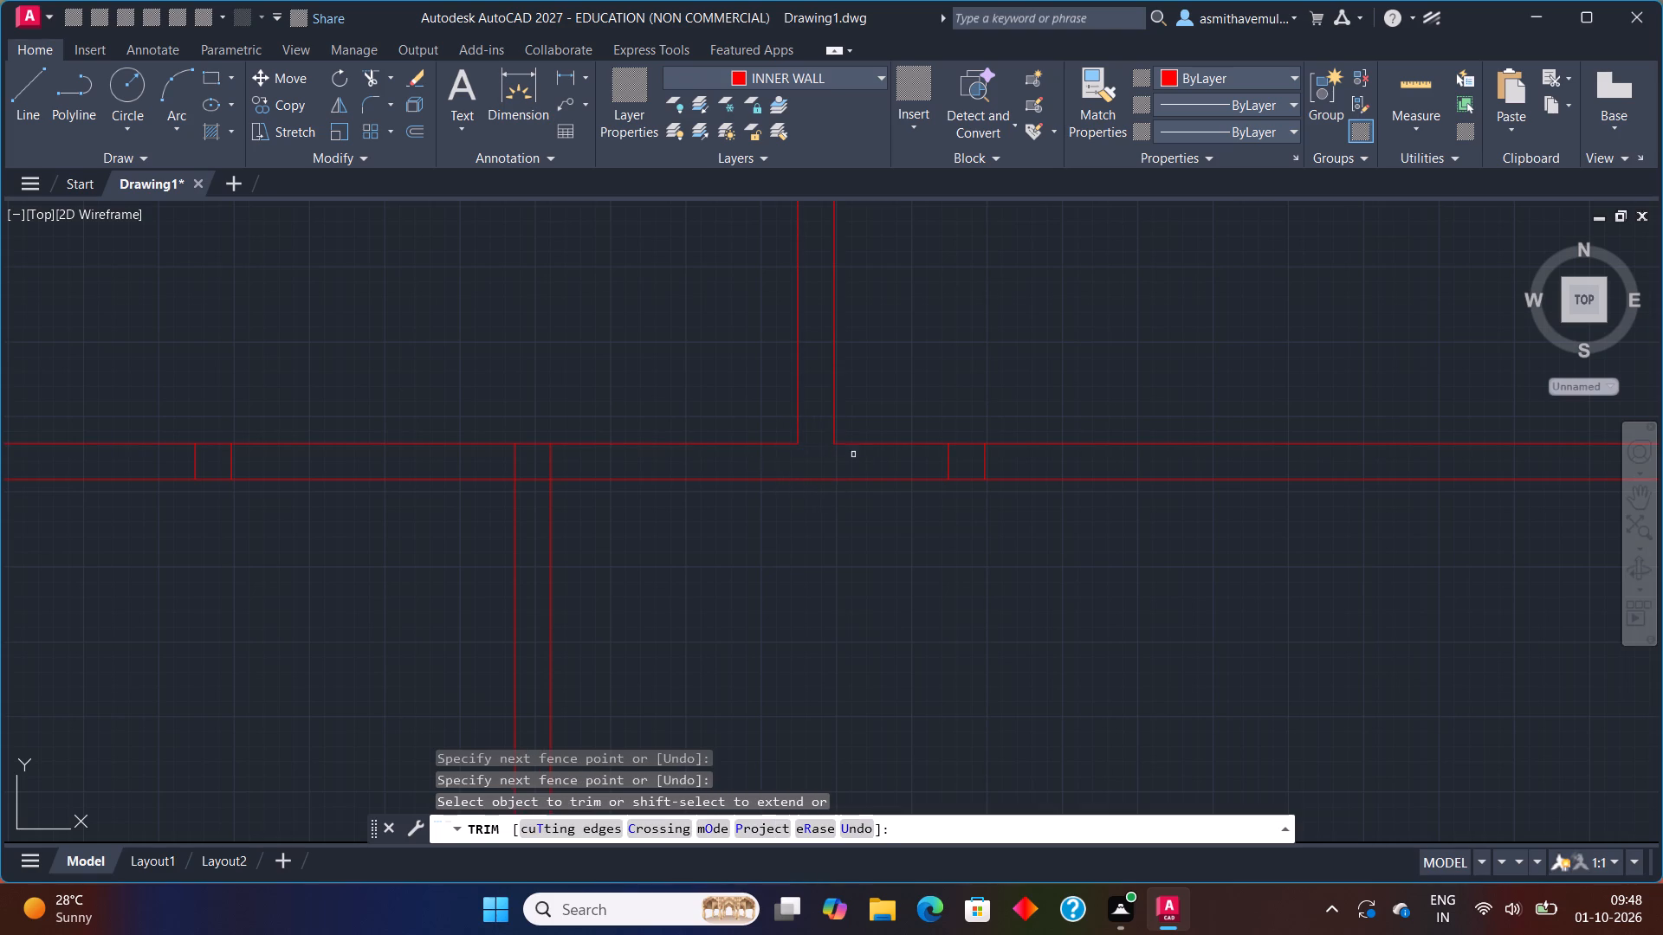
left_click(947, 467)
left_click(981, 463)
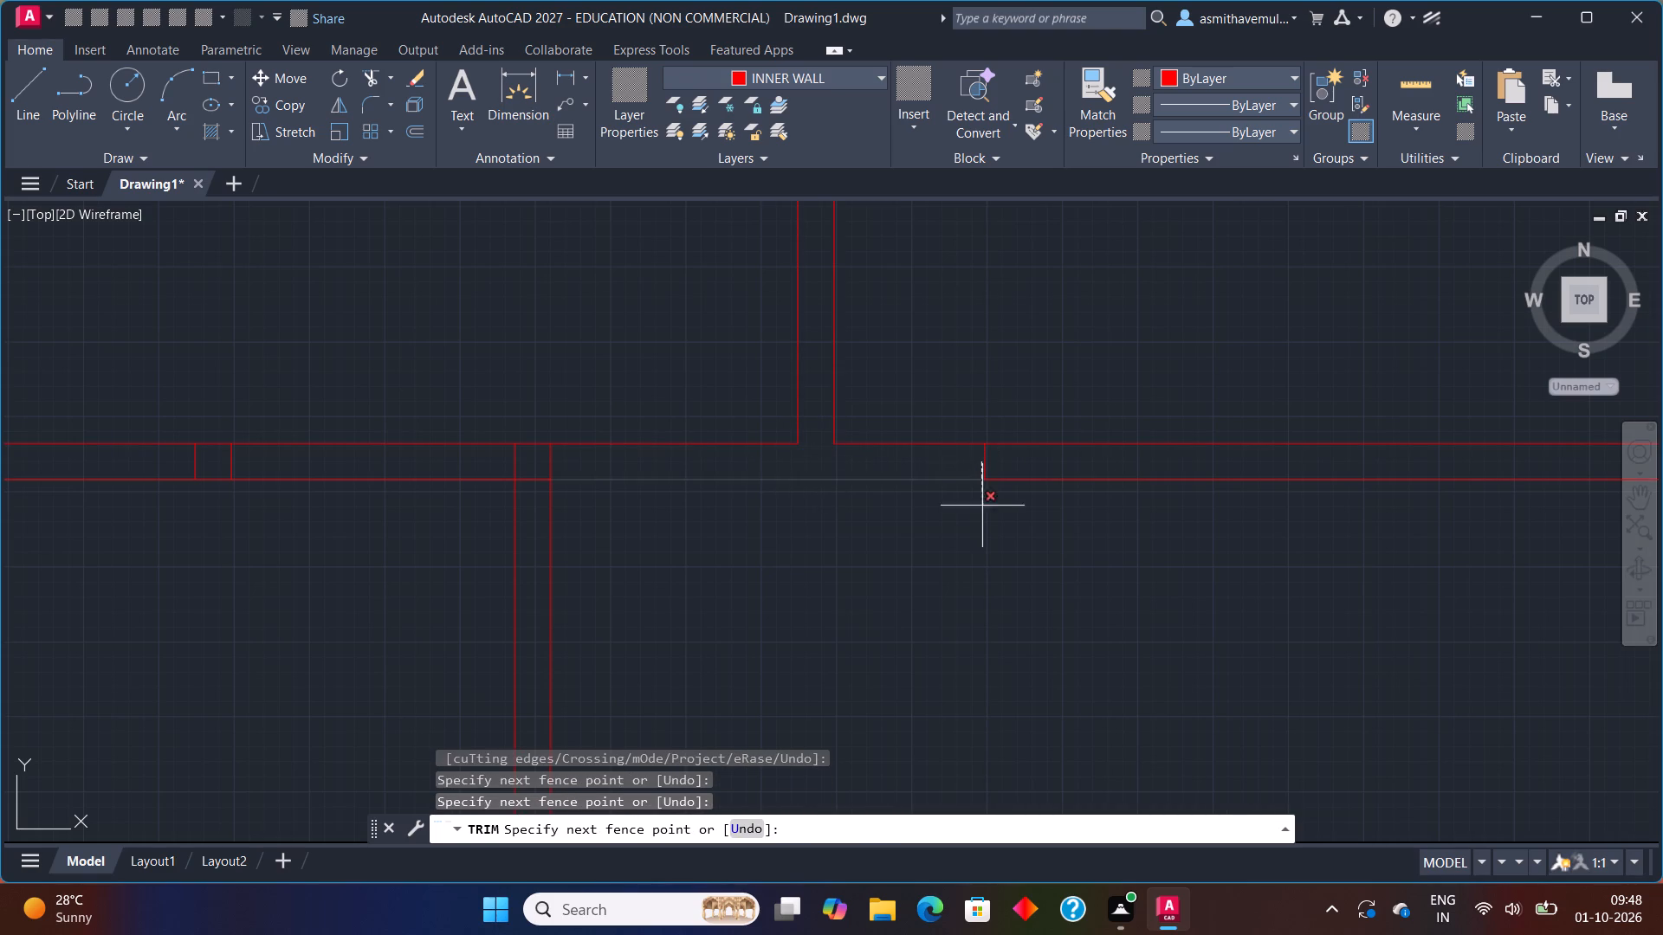
left_click(988, 467)
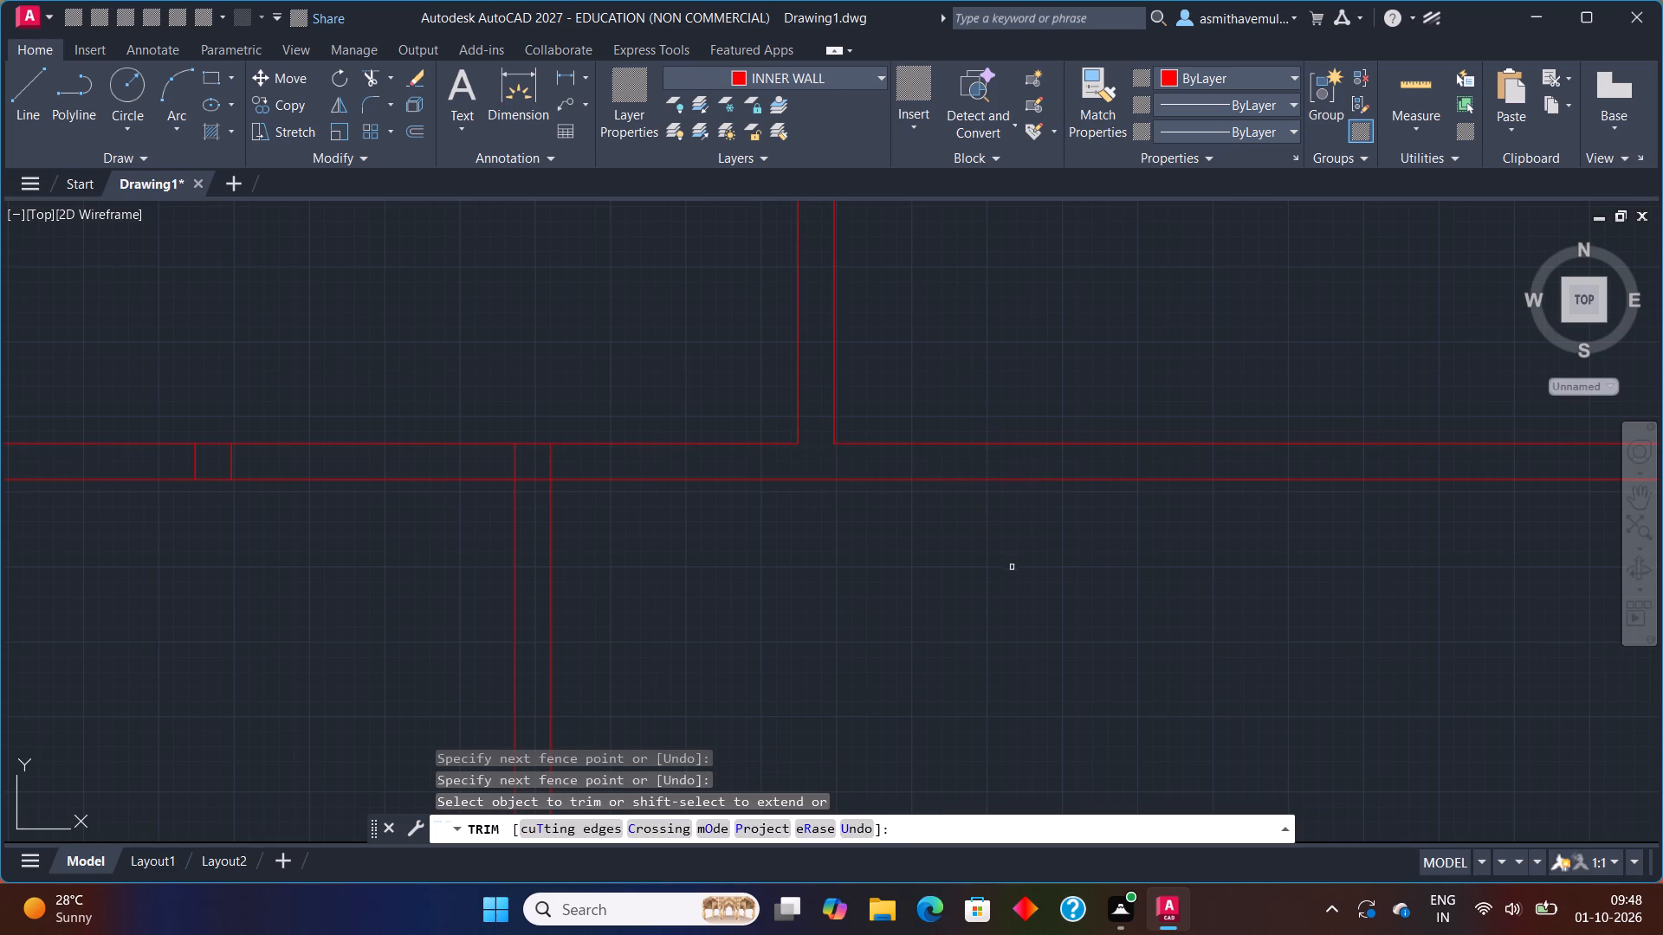
key("Escape")
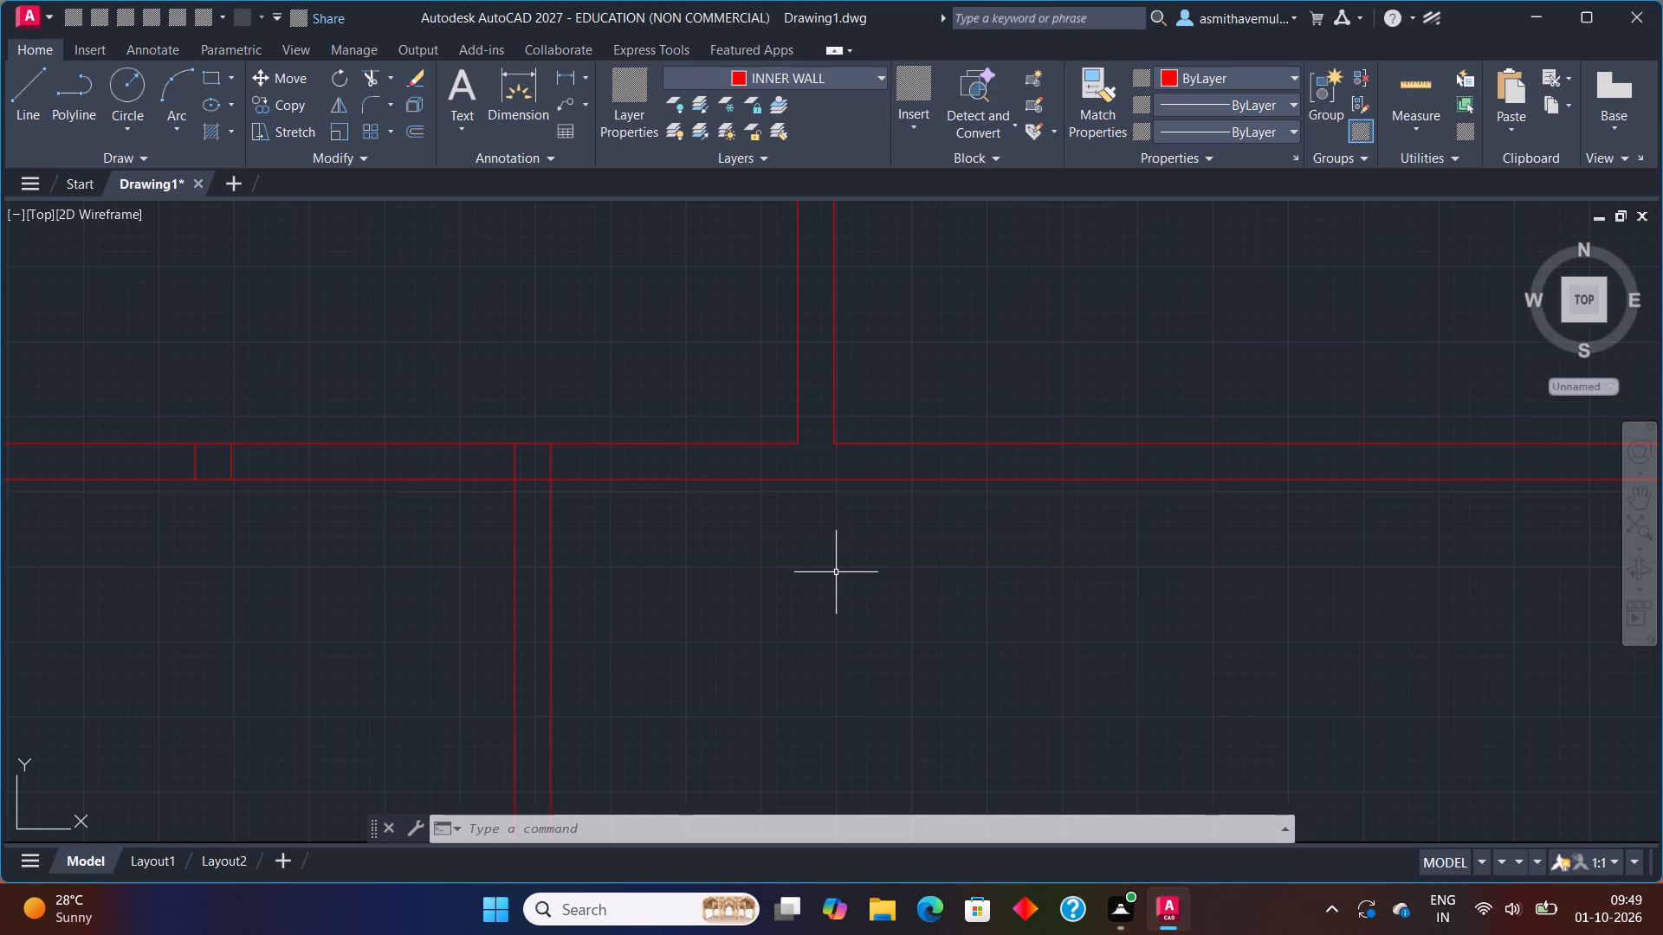
Trim the leftover left stubs inside the full-width horizontal wall and open its junction with the small left room's right wall.
type("TRIM")
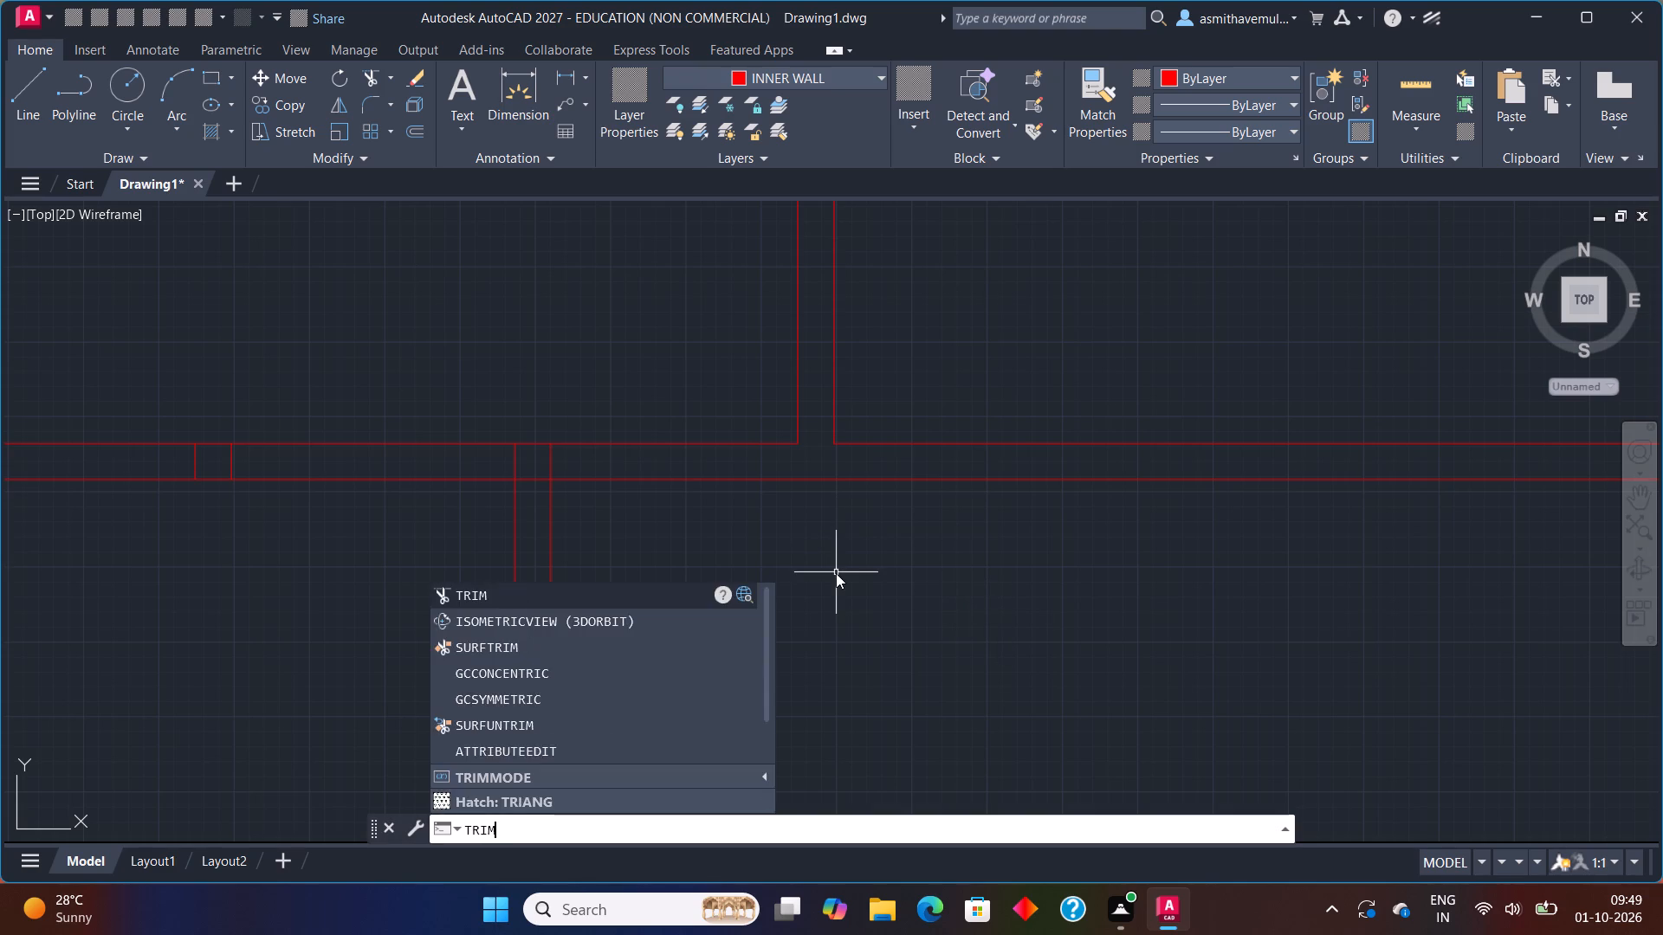
key("Return")
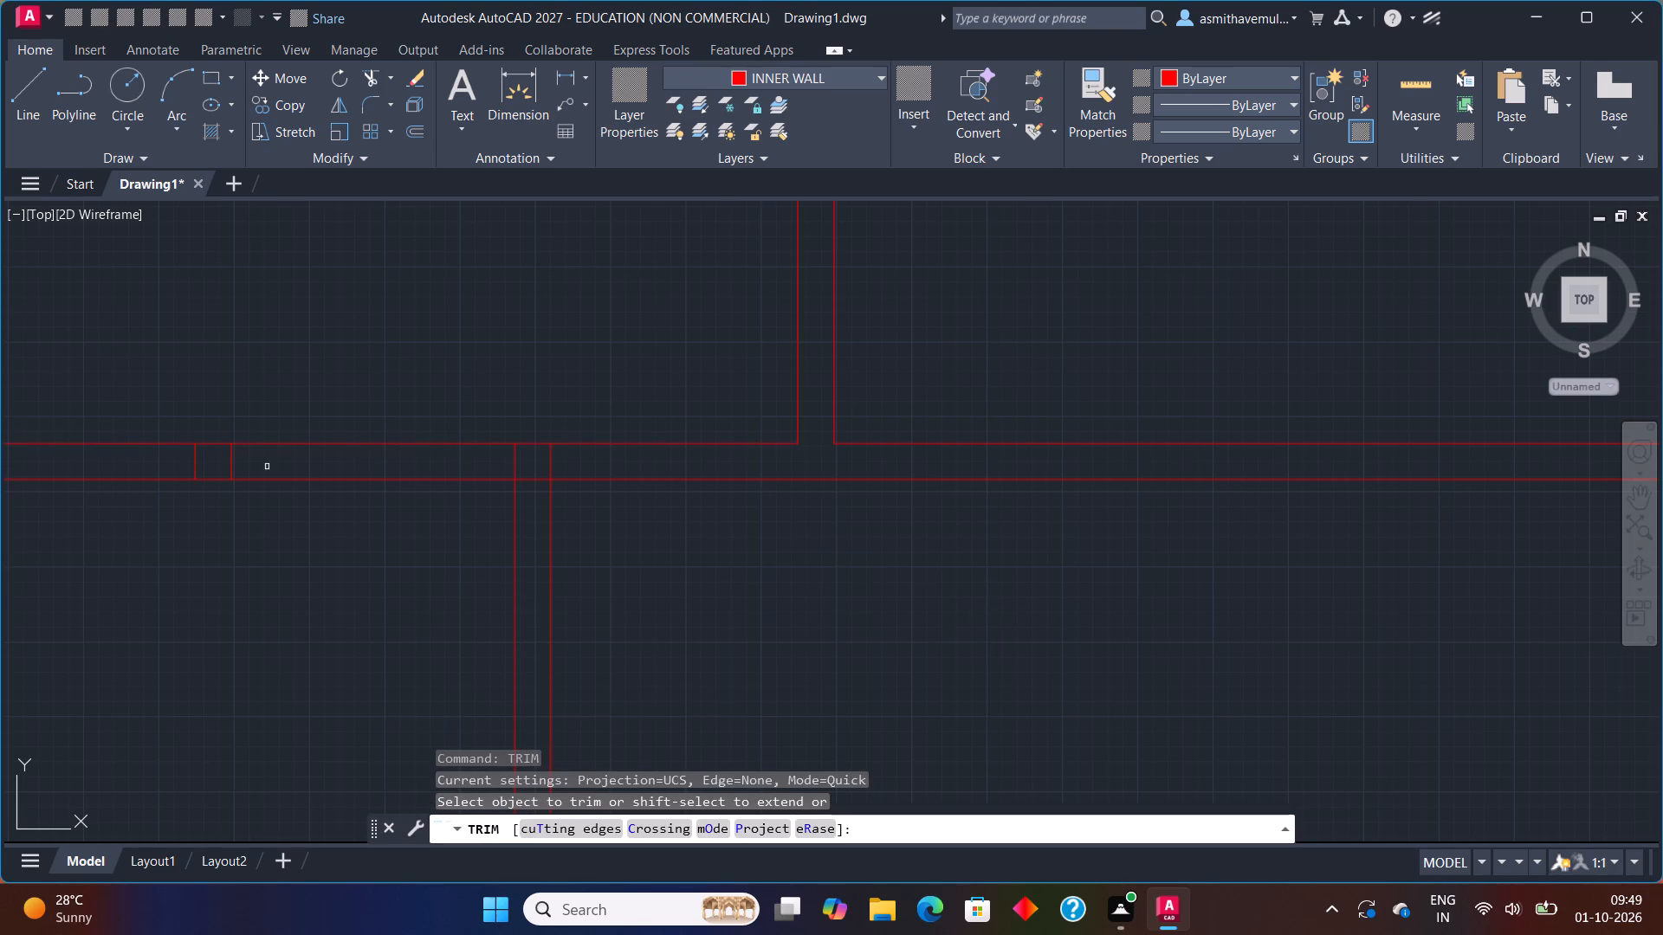
left_click_drag(258, 467, 177, 466)
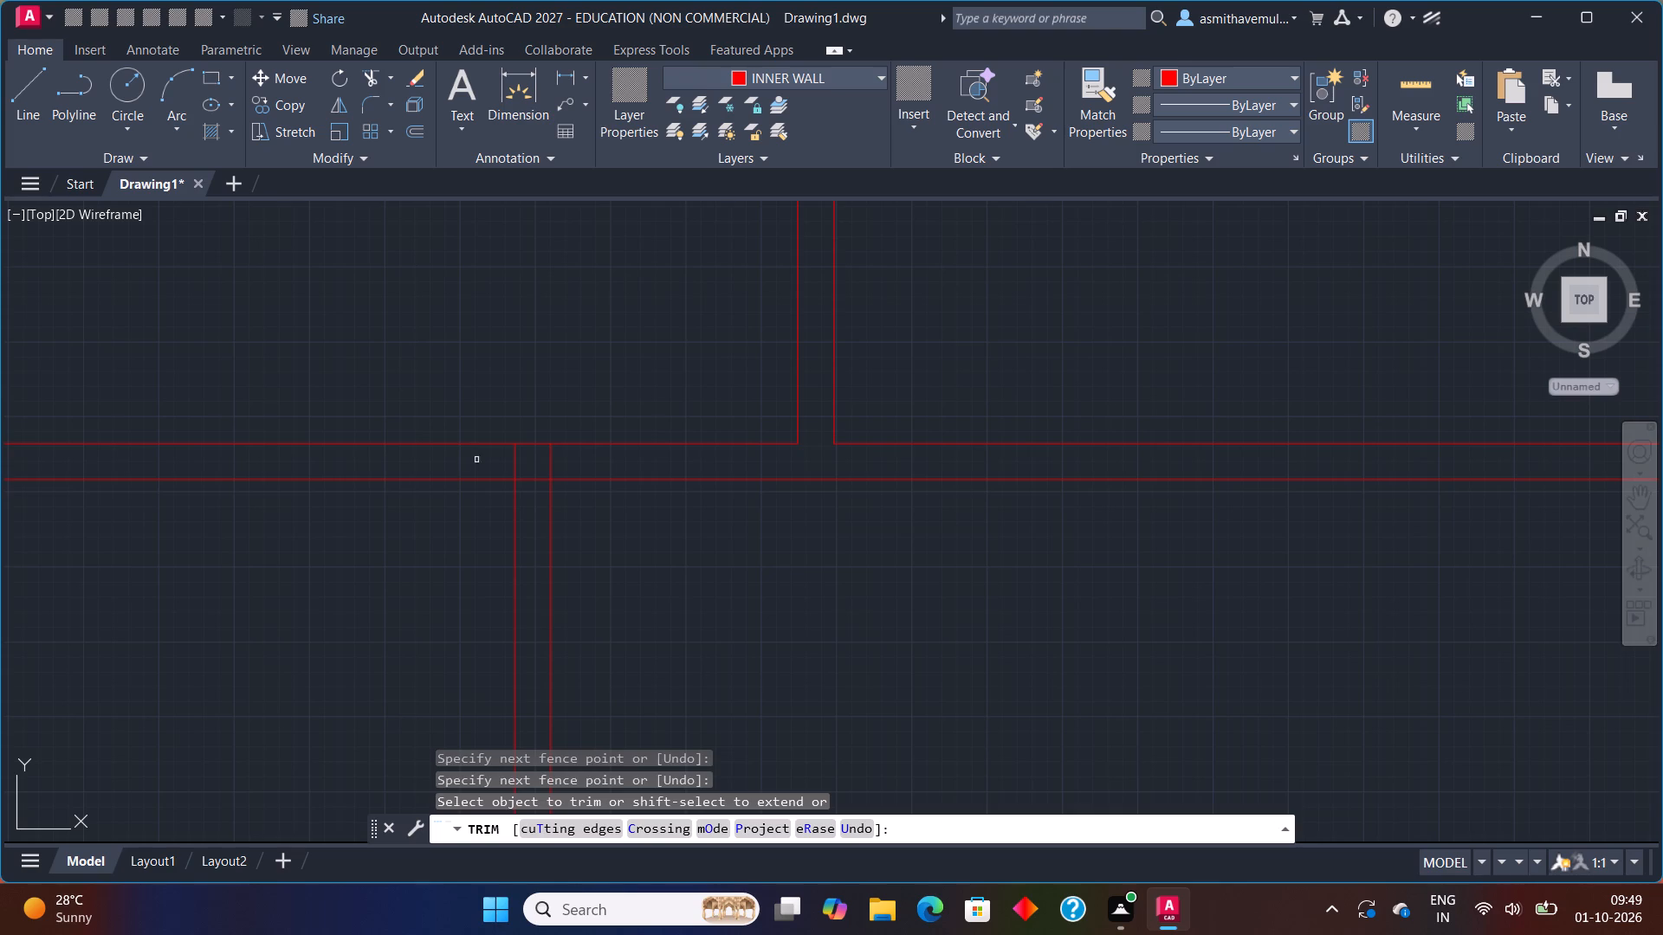
left_click_drag(492, 461, 573, 461)
left_click_drag(529, 469, 533, 472)
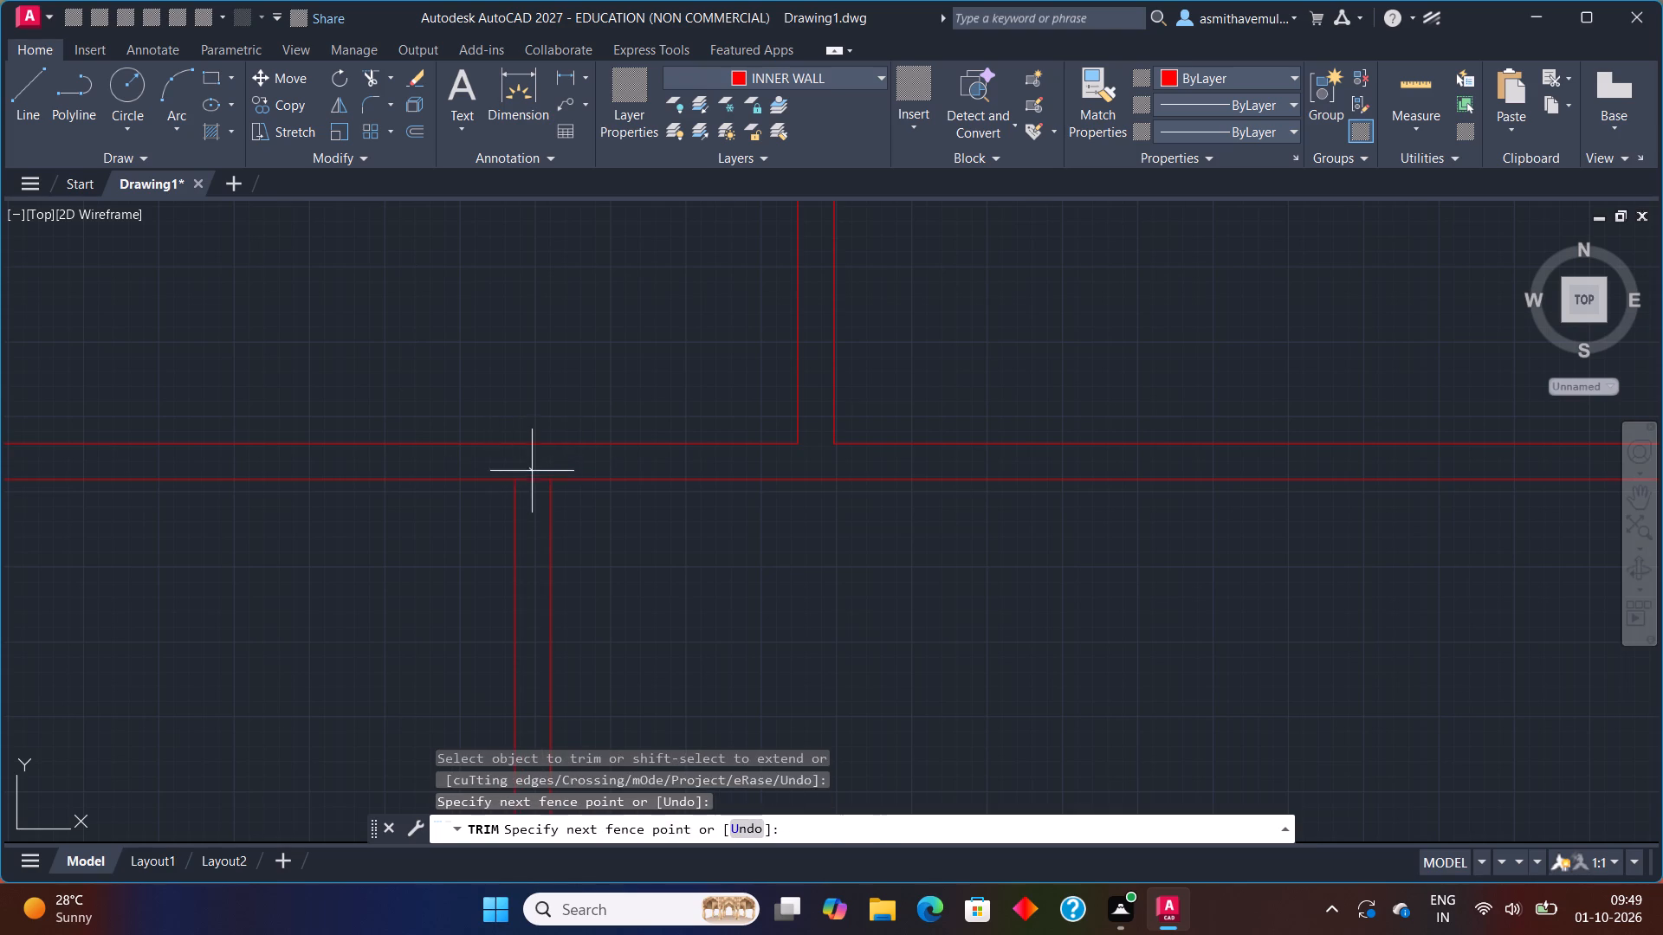
left_click_drag(533, 472, 538, 508)
Trim the left outer wall's inner line between the two lines of the full-width horizontal wall.
scroll(573, 429, "down", 2)
middle_click_drag(571, 428, 936, 341)
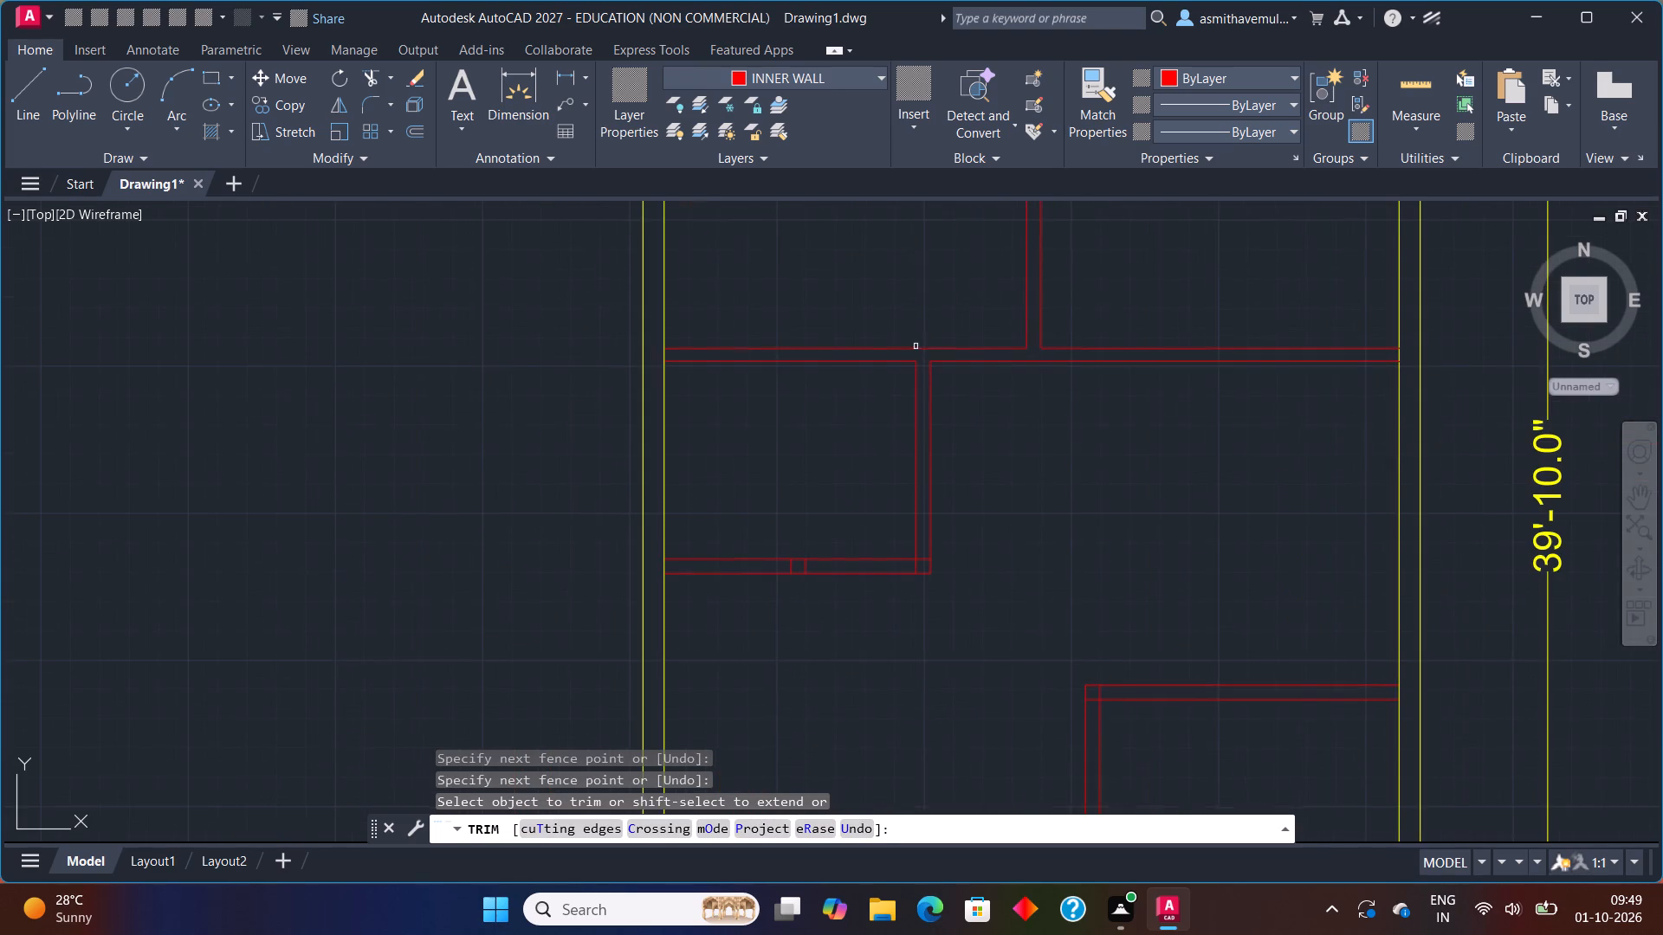
scroll(650, 351, "up", 4)
left_click_drag(653, 369, 806, 370)
Trim the overlapping inner line ends at the small left room's lower-right wall corner.
scroll(806, 370, "down", 4)
middle_click_drag(1255, 580, 866, 481)
scroll(598, 669, "up", 2)
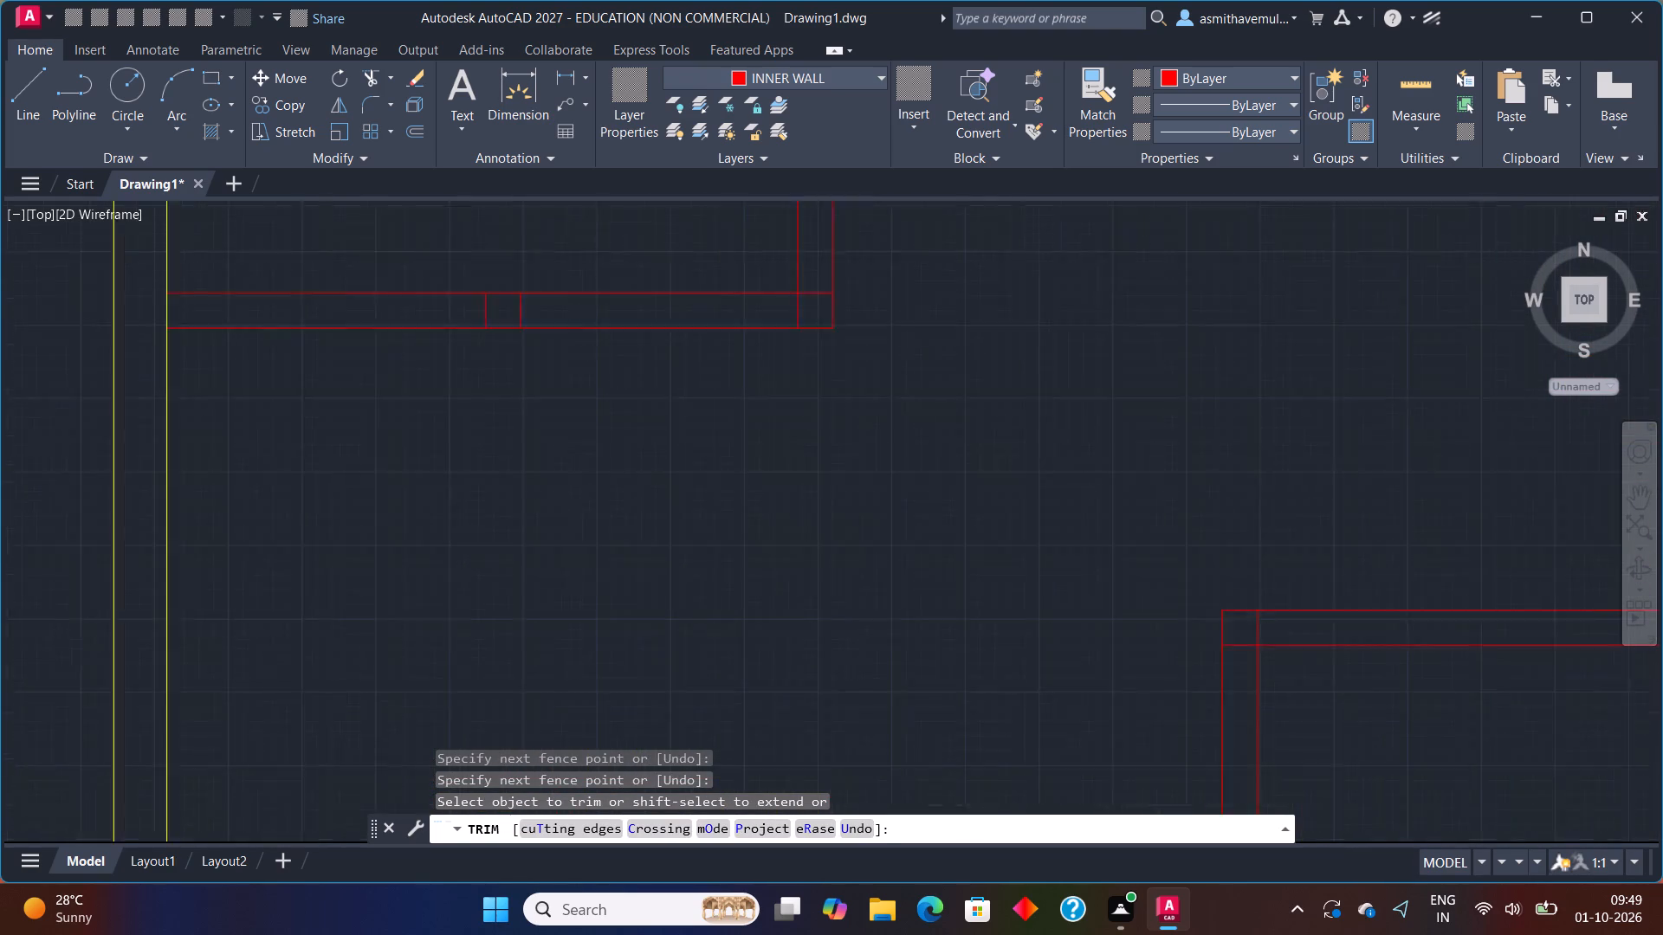
scroll(598, 626, "up", 1)
scroll(683, 439, "down", 2)
middle_click_drag(684, 455, 747, 601)
scroll(725, 544, "down", 1)
scroll(799, 516, "up", 2)
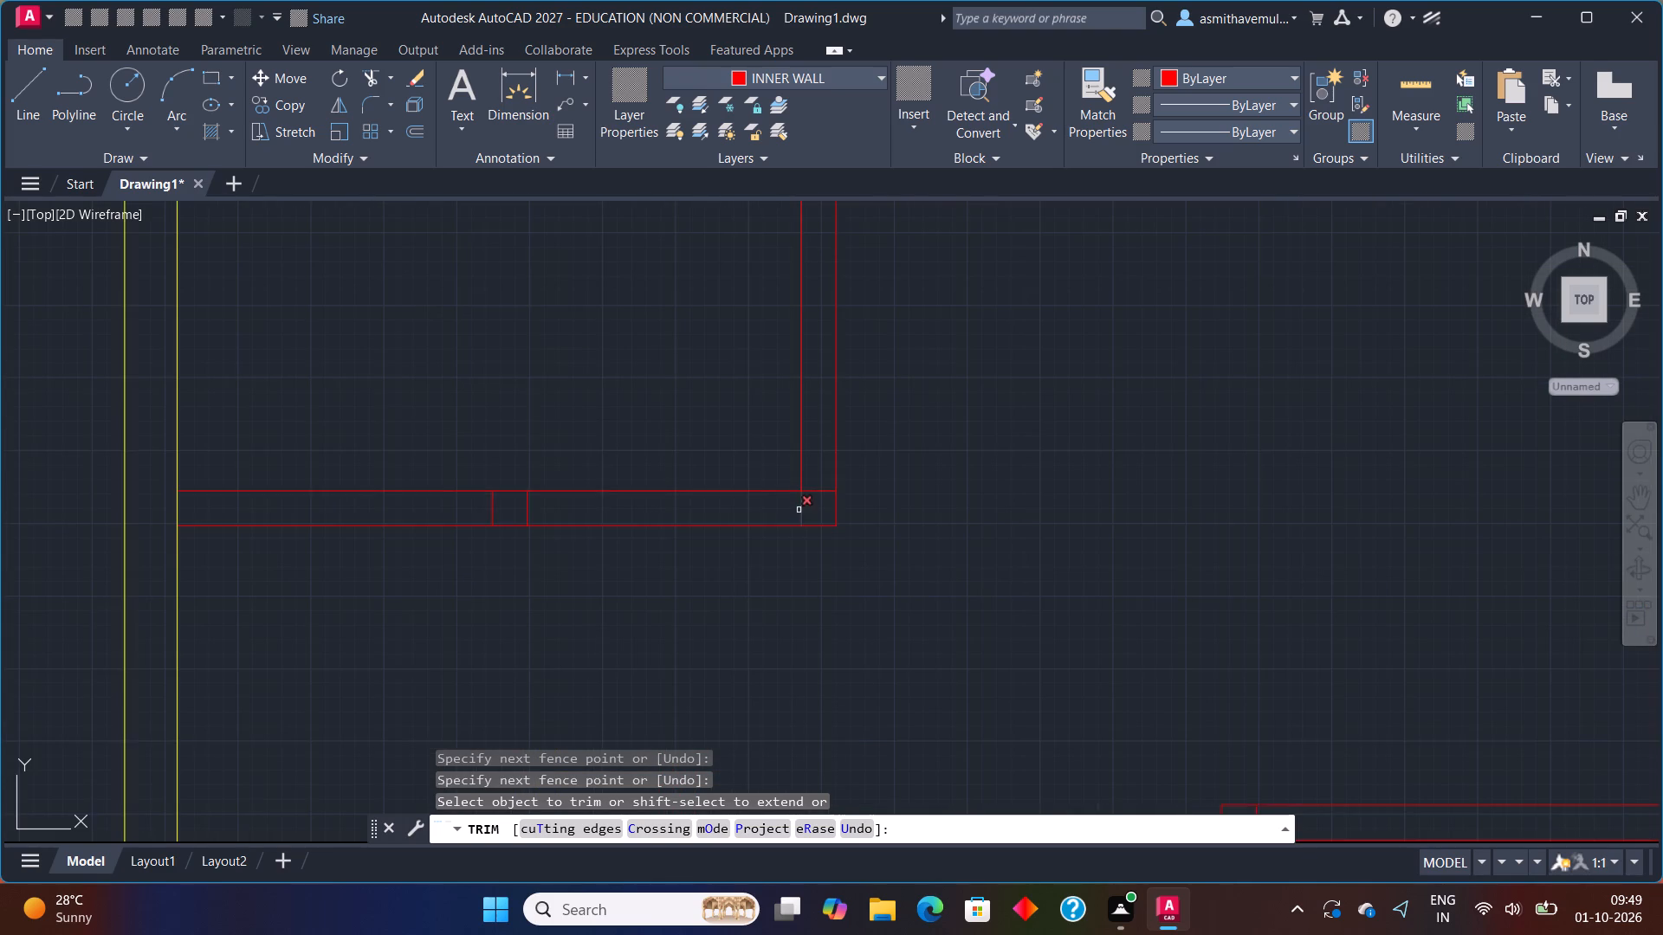
left_click_drag(812, 484, 791, 509)
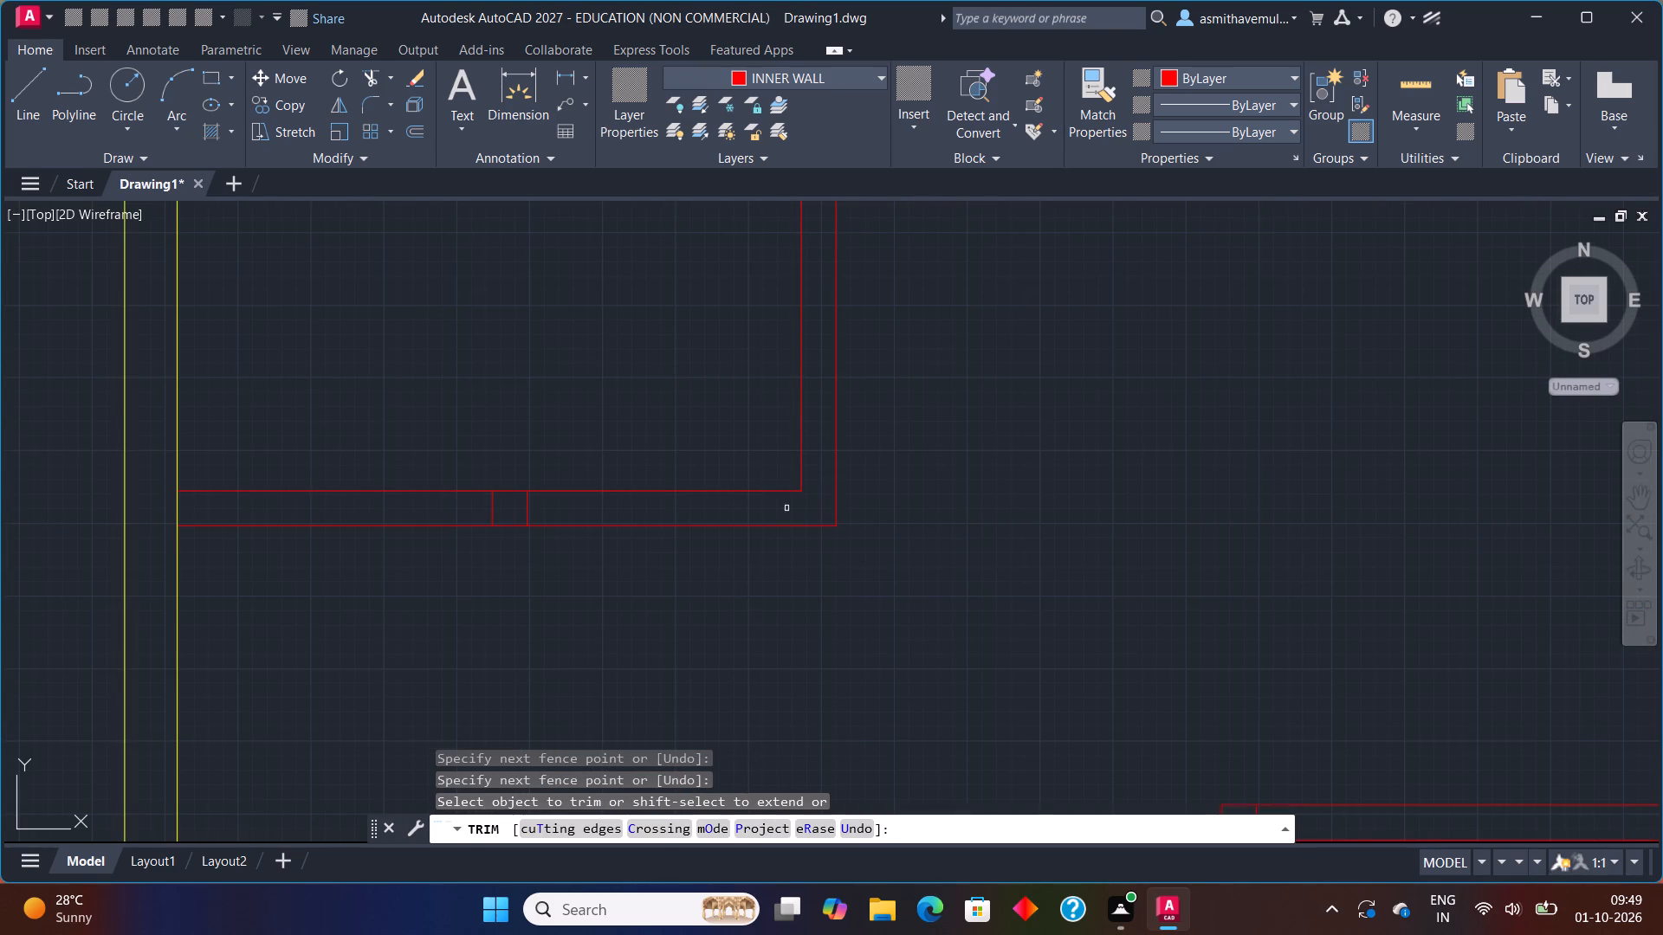
Trim the leftover stubs inside the small left room's bottom wall and open that wall's end at the left outer wall.
left_click_drag(557, 509, 436, 507)
left_click_drag(187, 507, 157, 507)
Trim the right outer wall's inner line between the two lines of the full-width horizontal wall.
scroll(1183, 429, "down", 2)
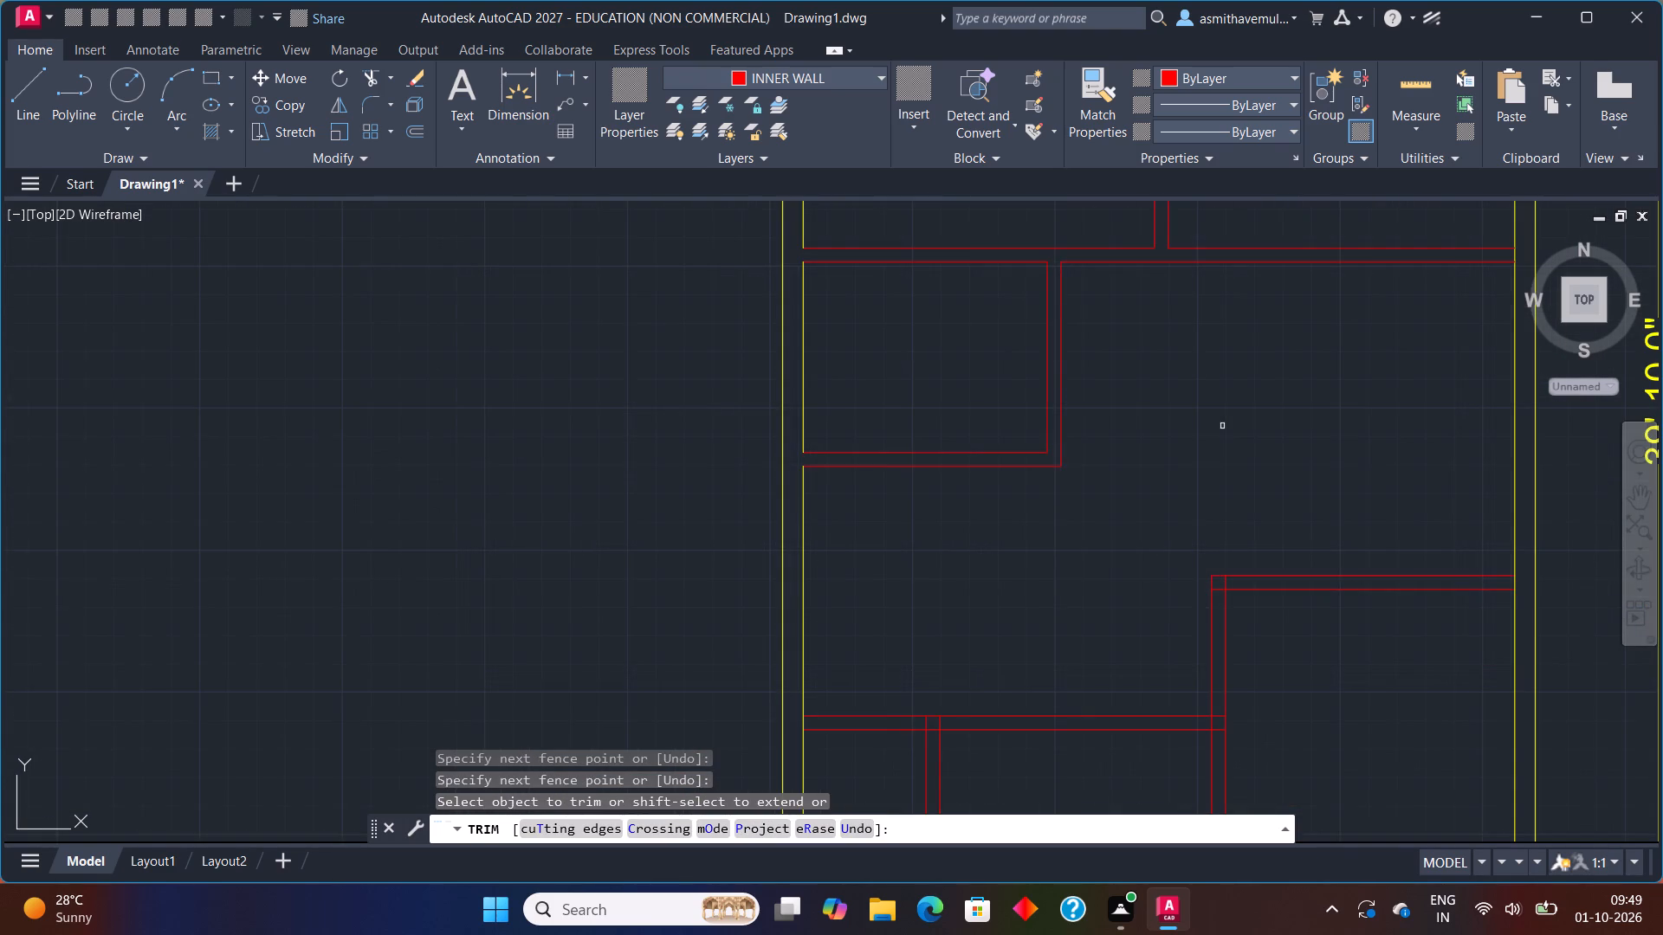
middle_click_drag(1222, 427, 712, 427)
middle_click_drag(851, 274, 800, 517)
scroll(860, 356, "down", 1)
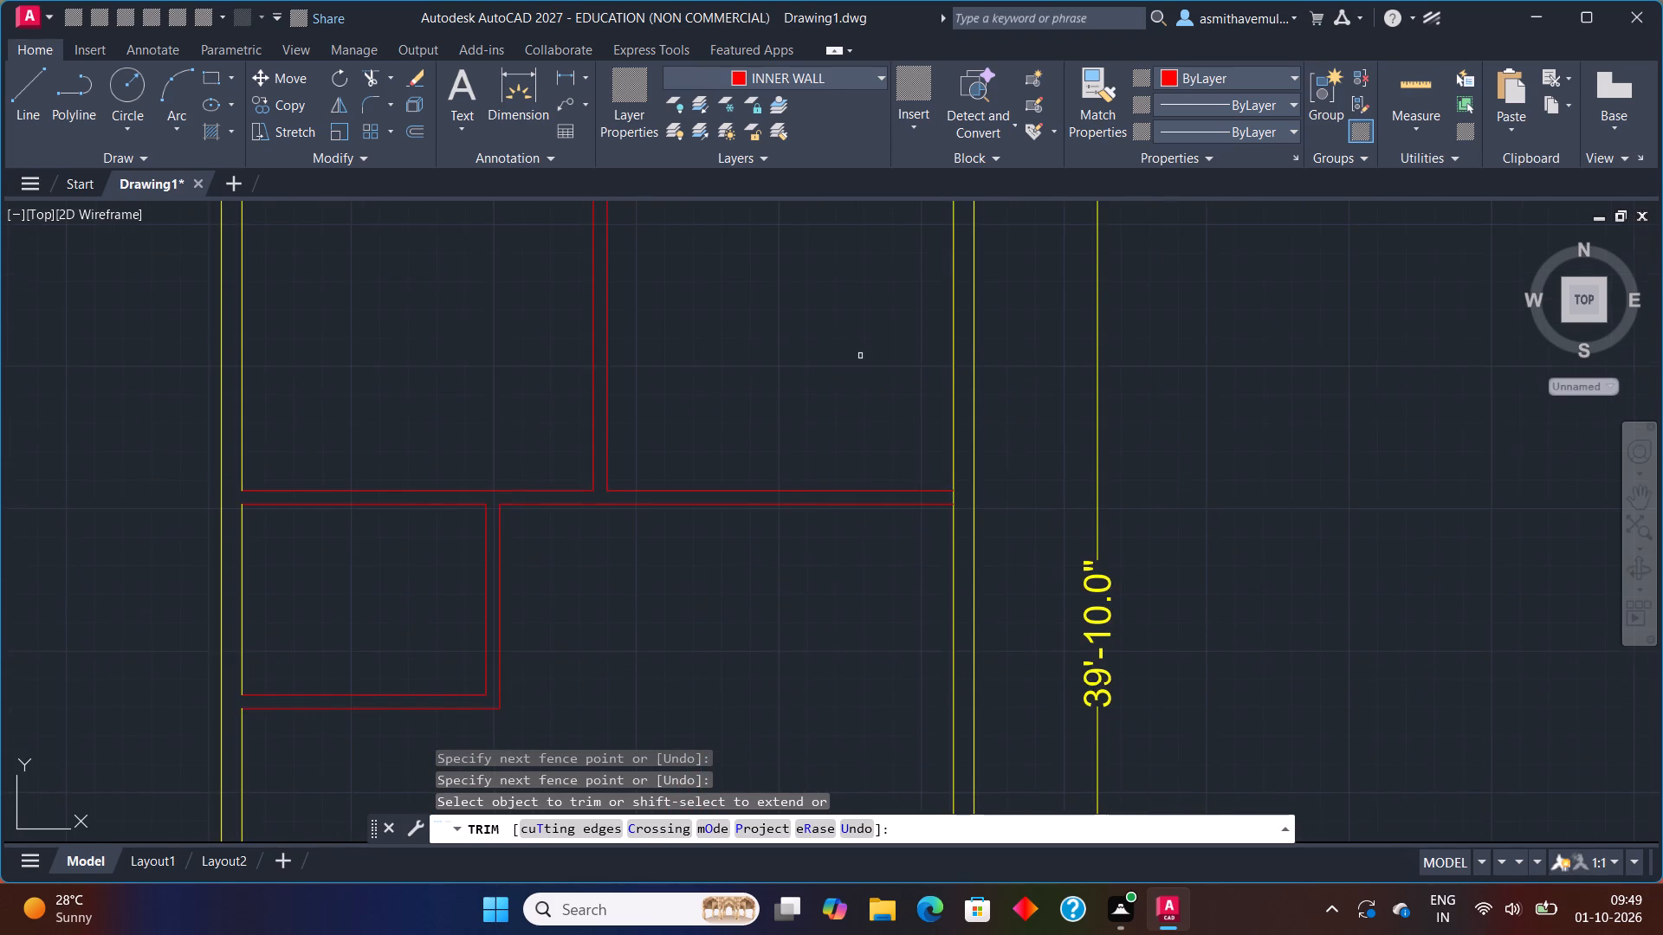
middle_click_drag(860, 351, 841, 403)
scroll(864, 482, "up", 2)
scroll(939, 513, "up", 2)
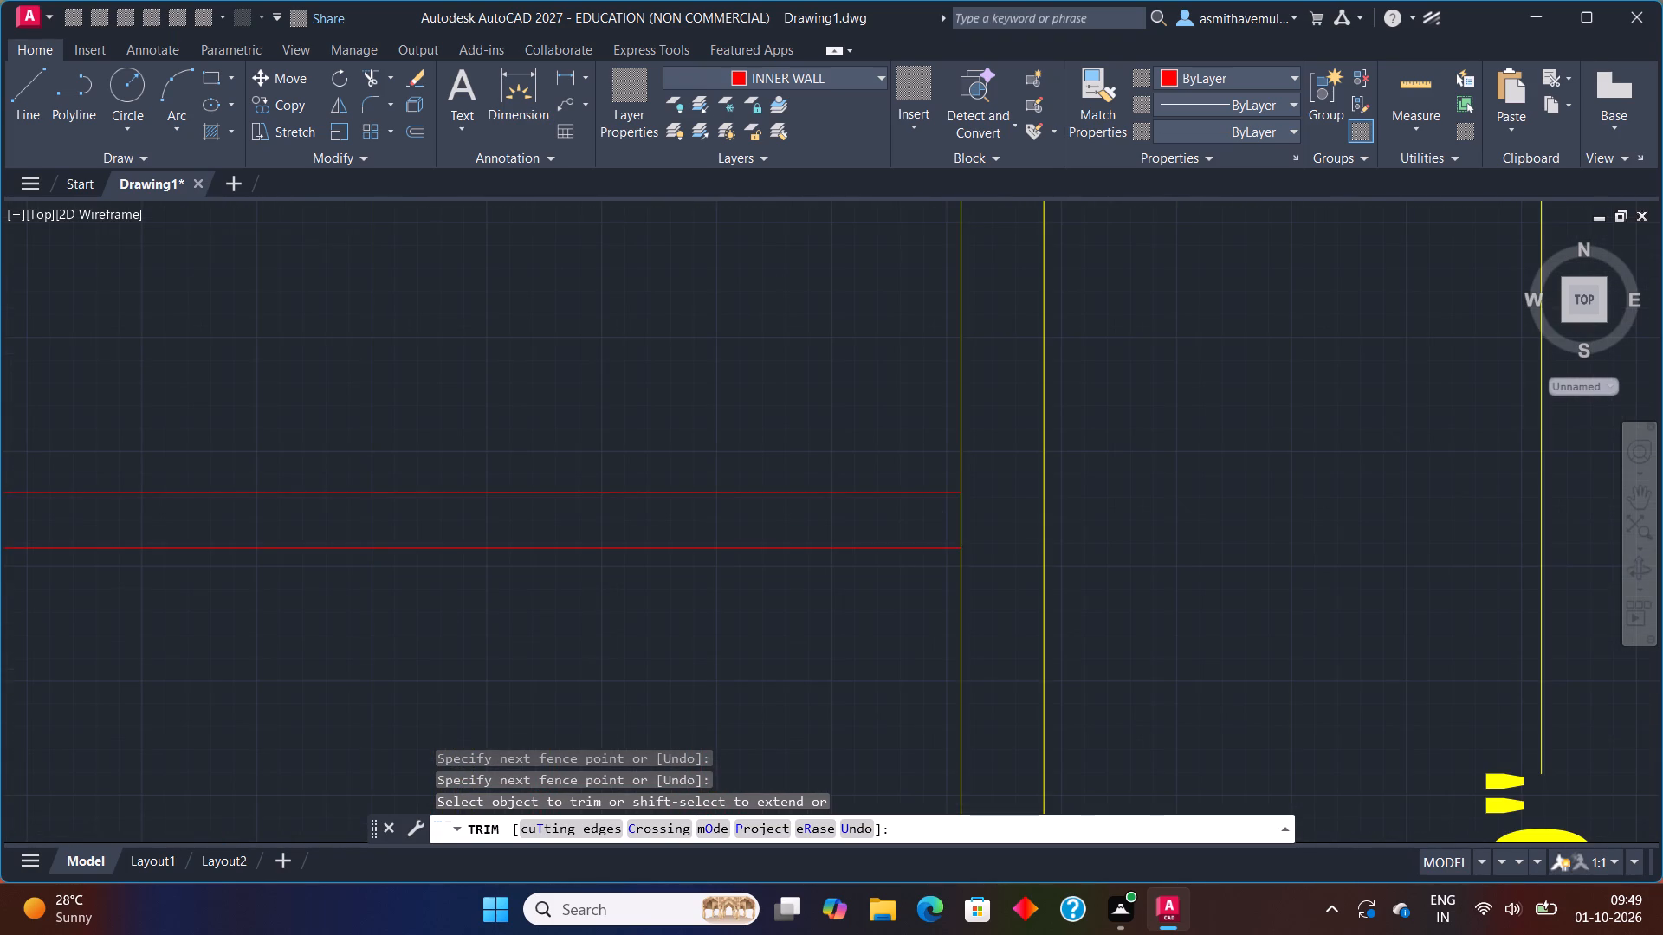
left_click_drag(934, 523, 961, 515)
Trim the overlapping inner line ends at the bottom-right room's upper-left wall corner.
scroll(964, 507, "down", 5)
middle_click_drag(866, 648, 882, 473)
scroll(878, 464, "up", 4)
left_click_drag(792, 441, 792, 440)
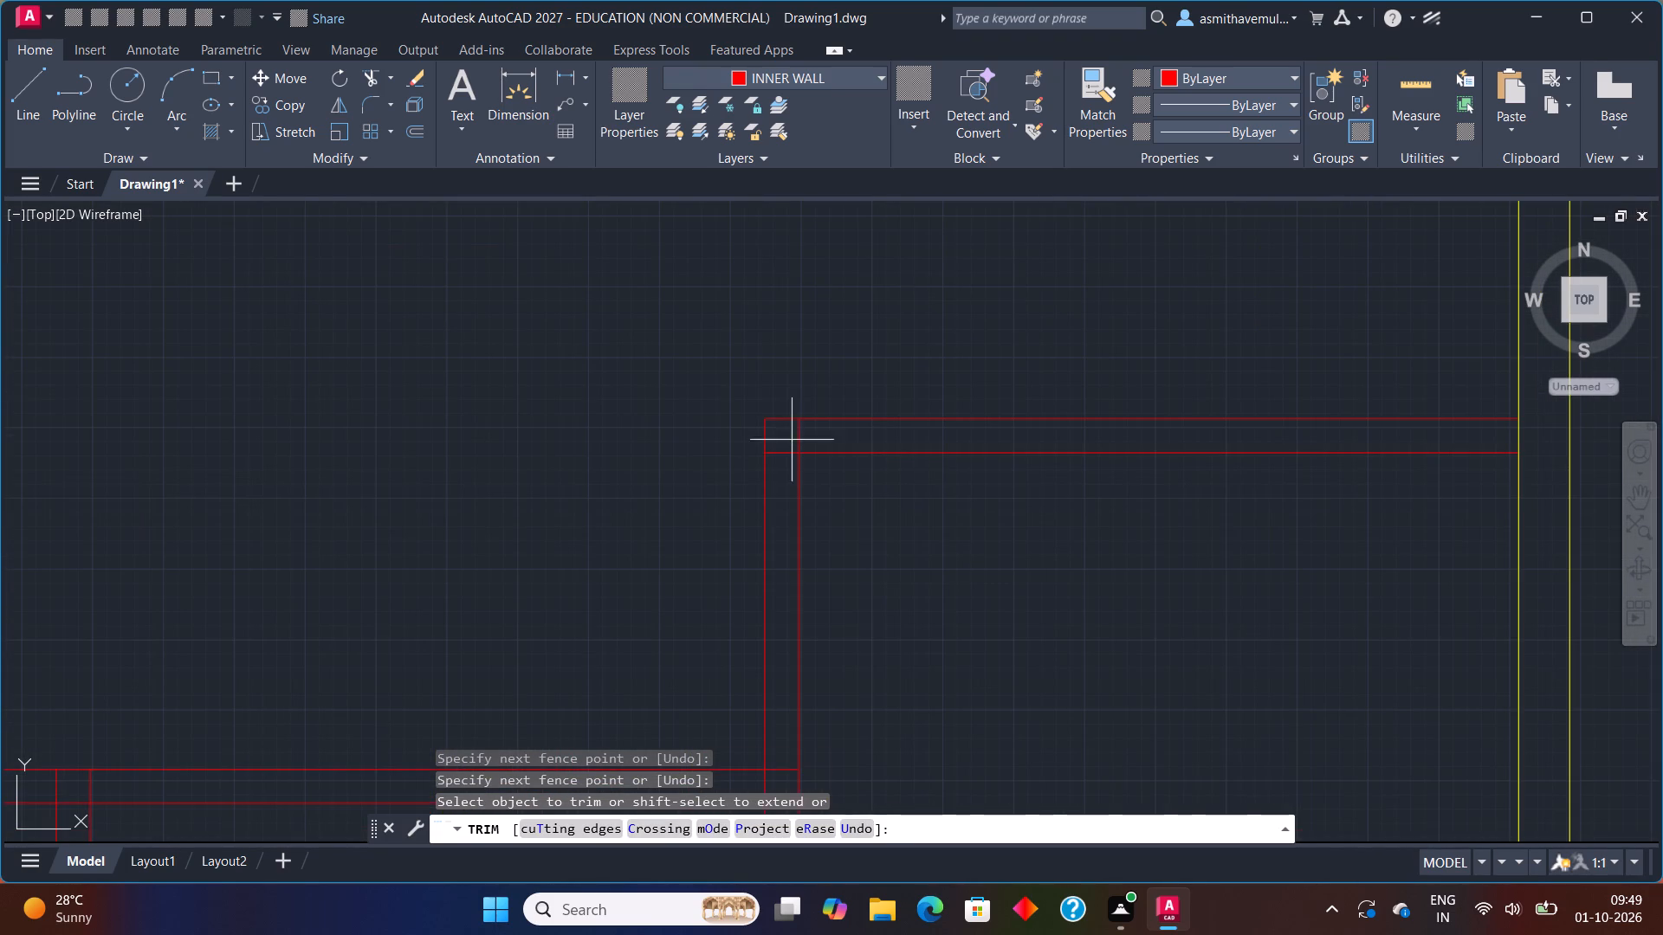
left_click_drag(792, 440, 807, 431)
left_click_drag(779, 446, 773, 497)
Trim the overlapping lines where the lower-left horizontal wall meets the bottom-right room's left wall, leaving an open T-junction.
scroll(779, 509, "down", 1)
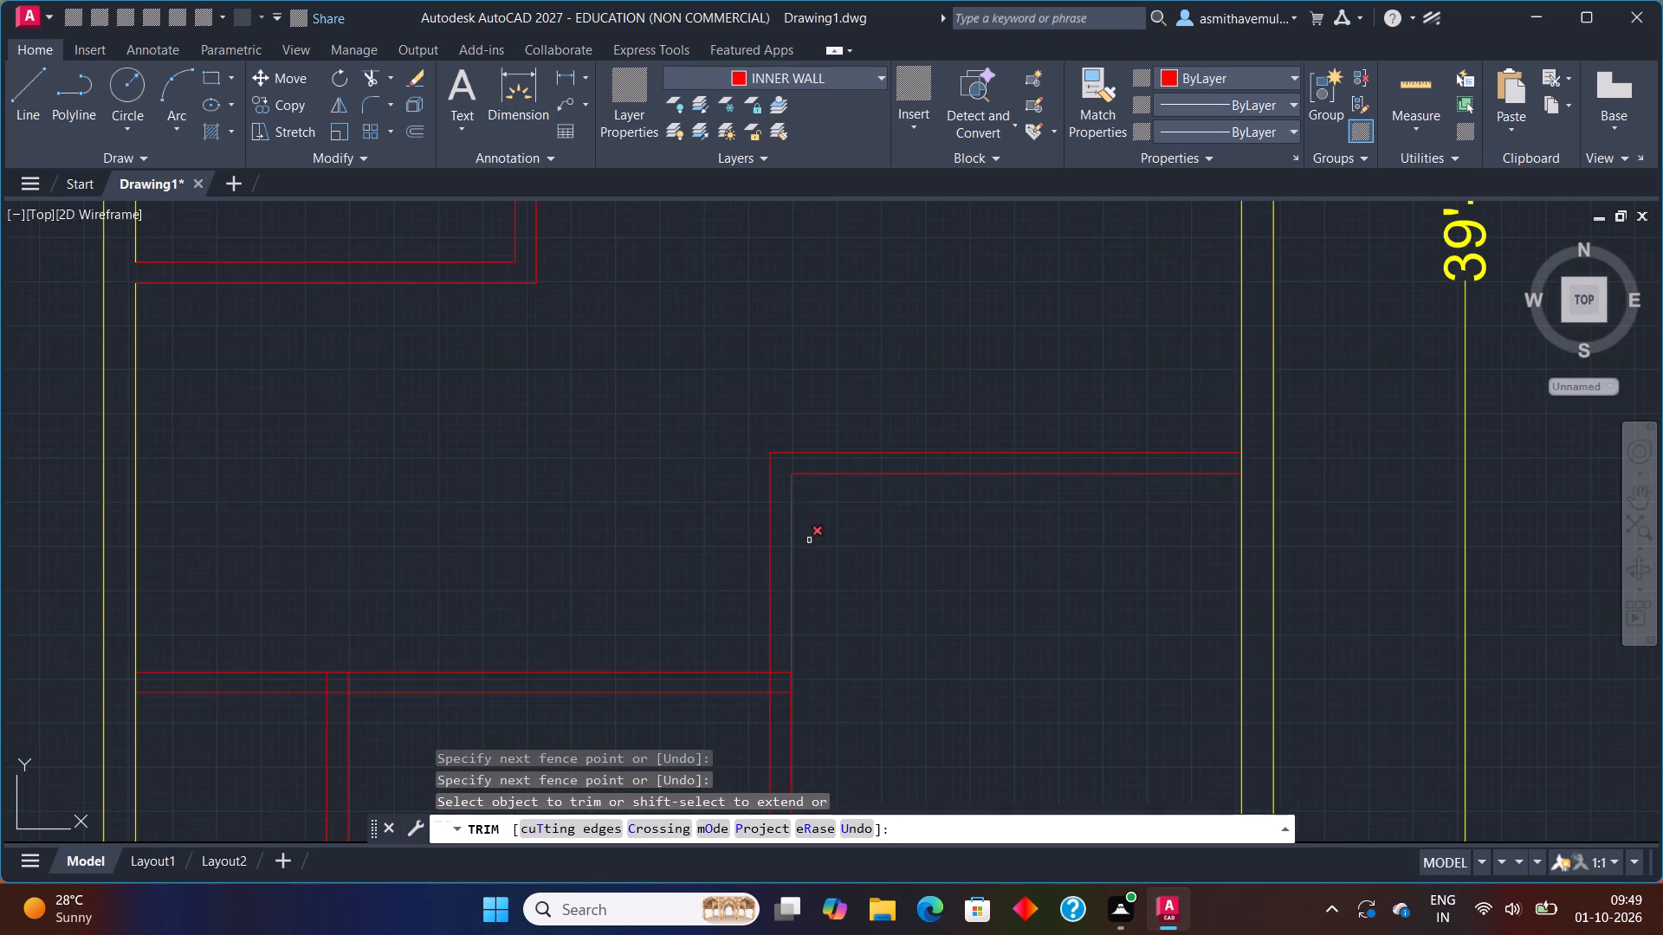
middle_click_drag(862, 581, 909, 368)
scroll(789, 506, "up", 2)
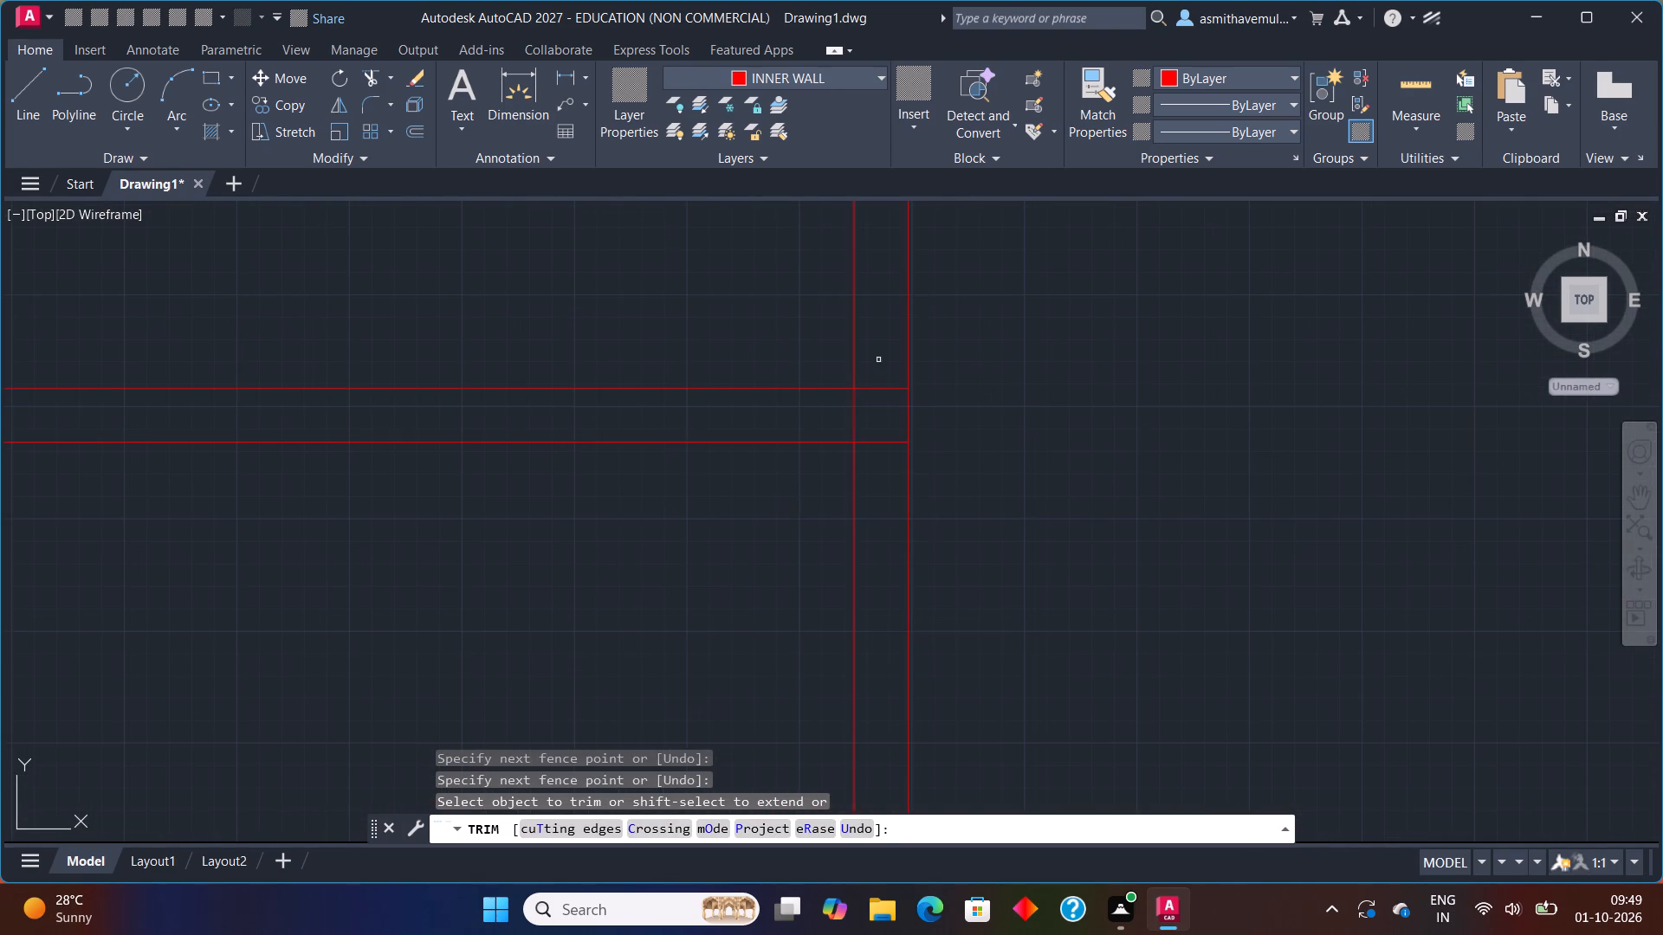
left_click_drag(883, 351, 864, 471)
left_click_drag(871, 425, 832, 420)
Trim the lower-left horizontal wall's junctions with the short bottom-left partition and the left outer wall's inner line.
scroll(826, 413, "down", 1)
middle_click_drag(826, 413, 1596, 422)
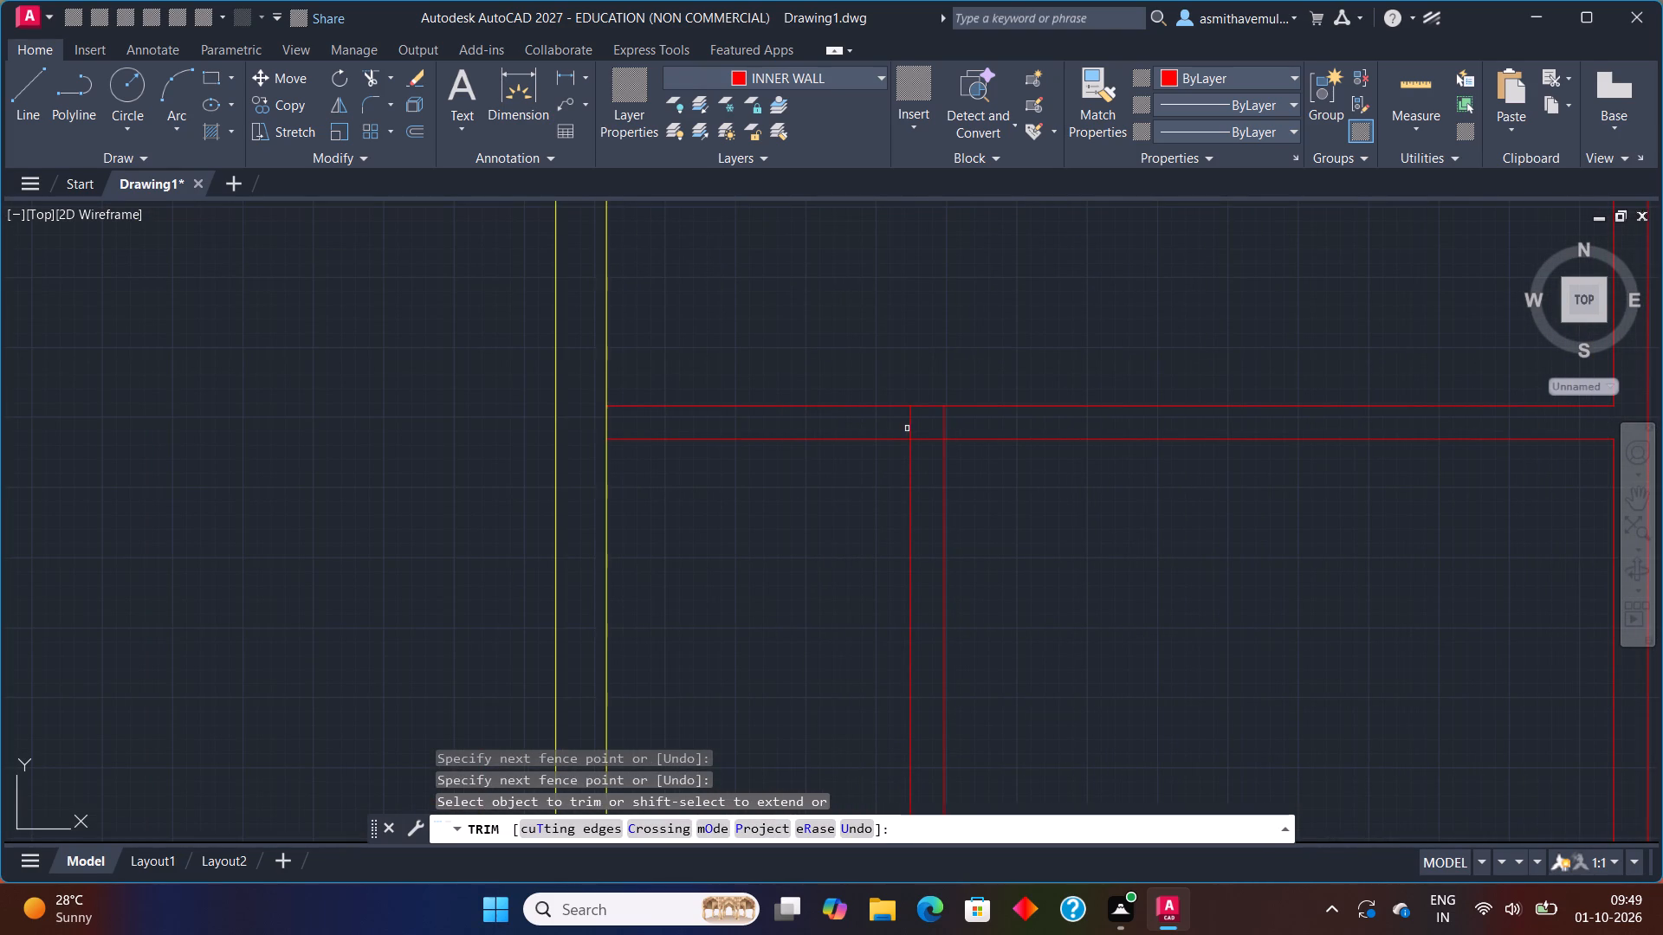
left_click_drag(901, 429, 1025, 423)
left_click_drag(929, 433, 930, 463)
left_click_drag(655, 428, 578, 435)
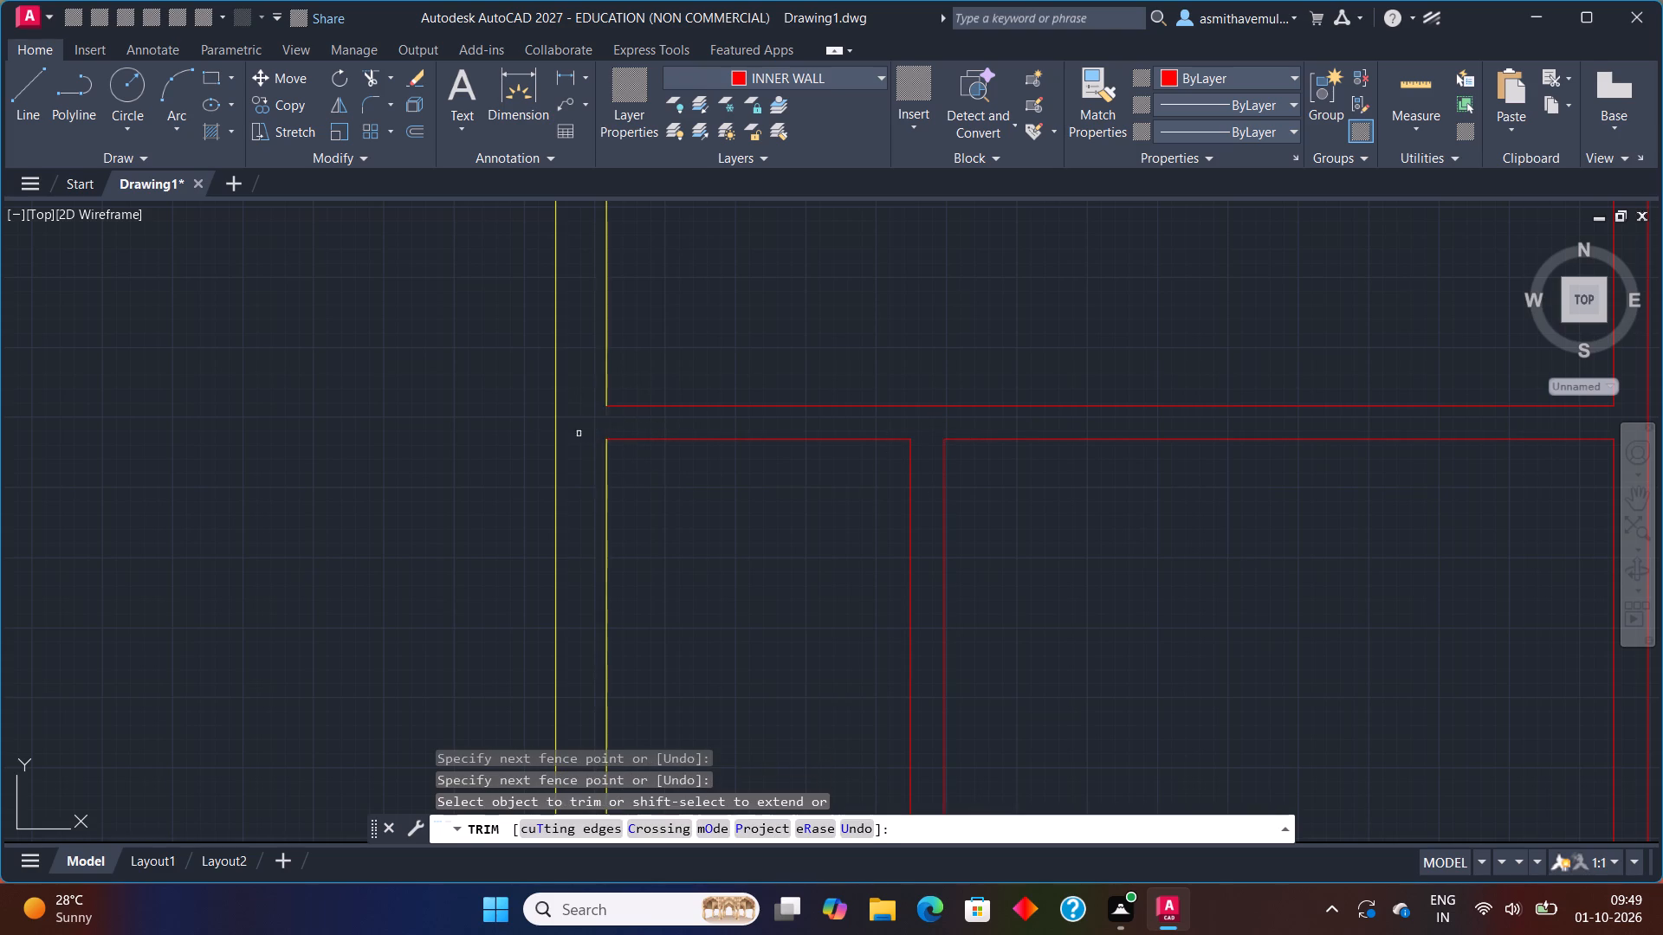
Trim the bottom outer wall's inner line between the lines of both vertical partitions that meet it.
scroll(1124, 360, "down", 3)
middle_click_drag(1425, 495, 1032, 332)
scroll(825, 365, "up", 1)
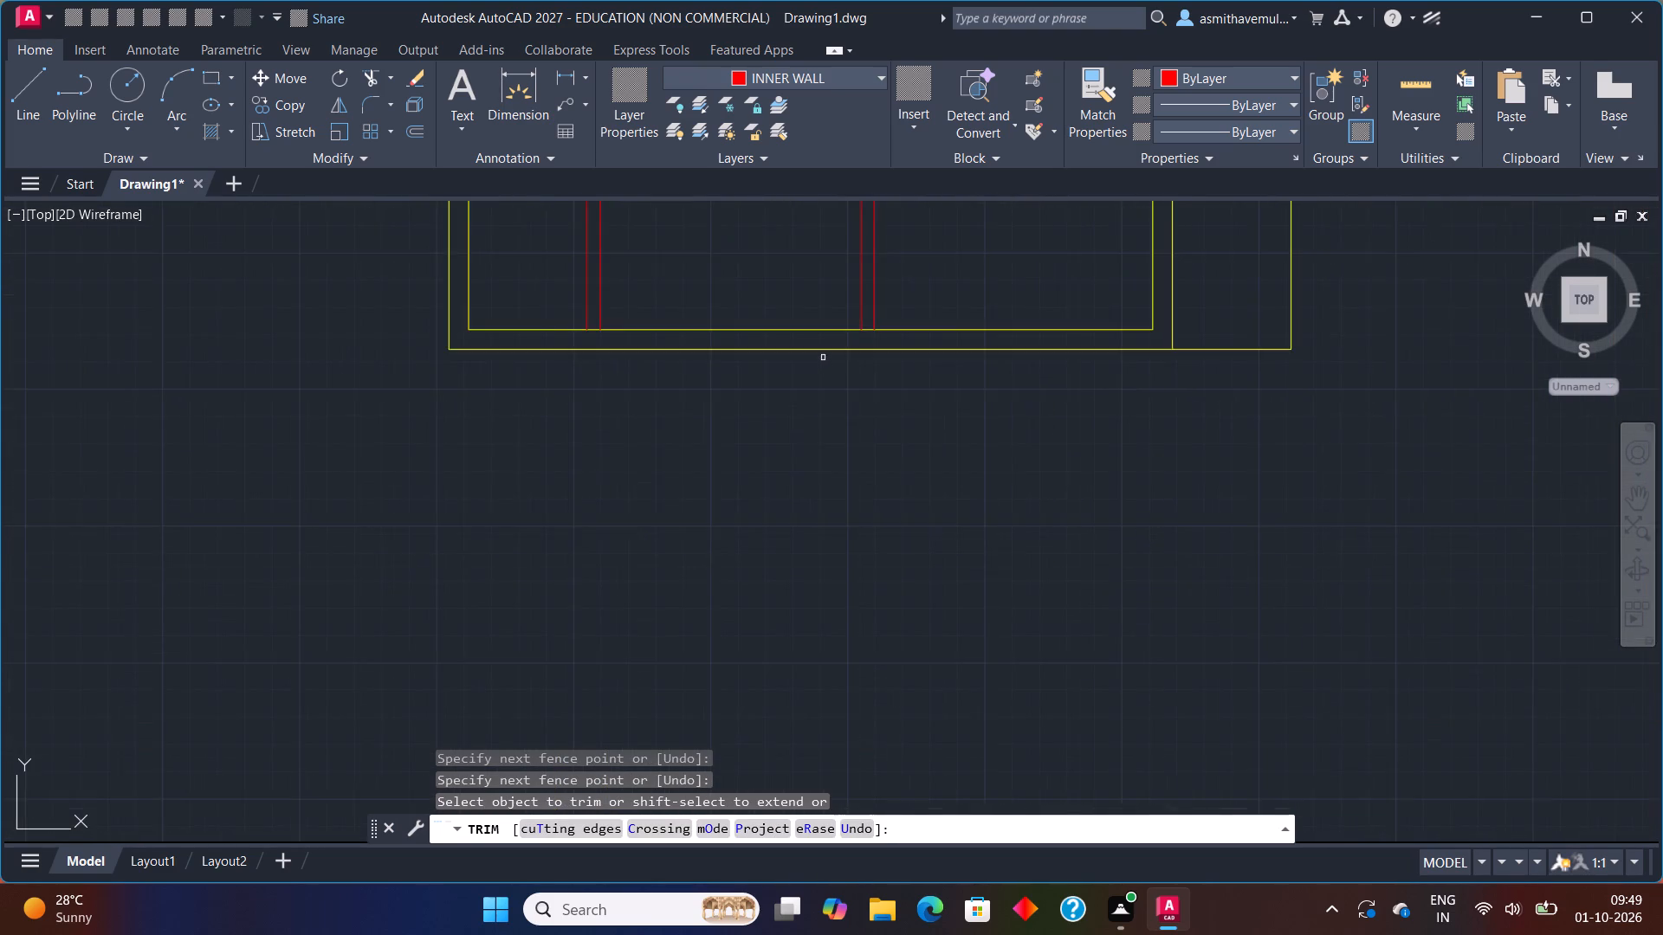
scroll(823, 358, "up", 1)
middle_click_drag(838, 324, 860, 519)
scroll(876, 512, "up", 2)
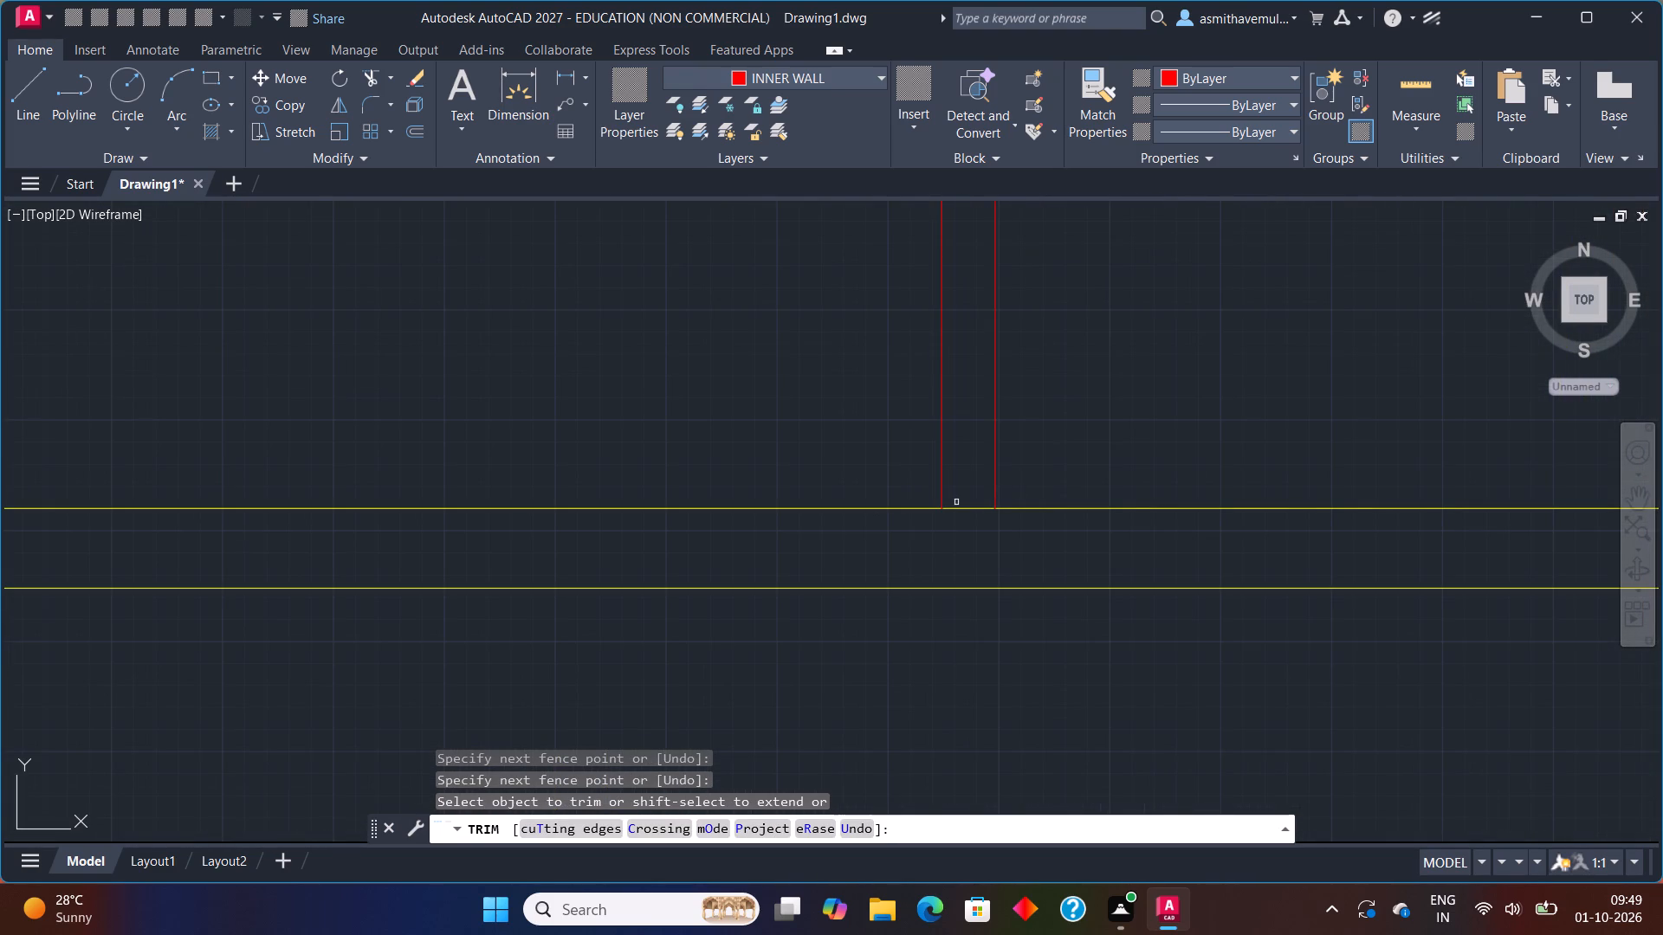
left_click_drag(965, 474, 971, 562)
scroll(777, 461, "down", 1)
middle_click_drag(754, 458, 1283, 457)
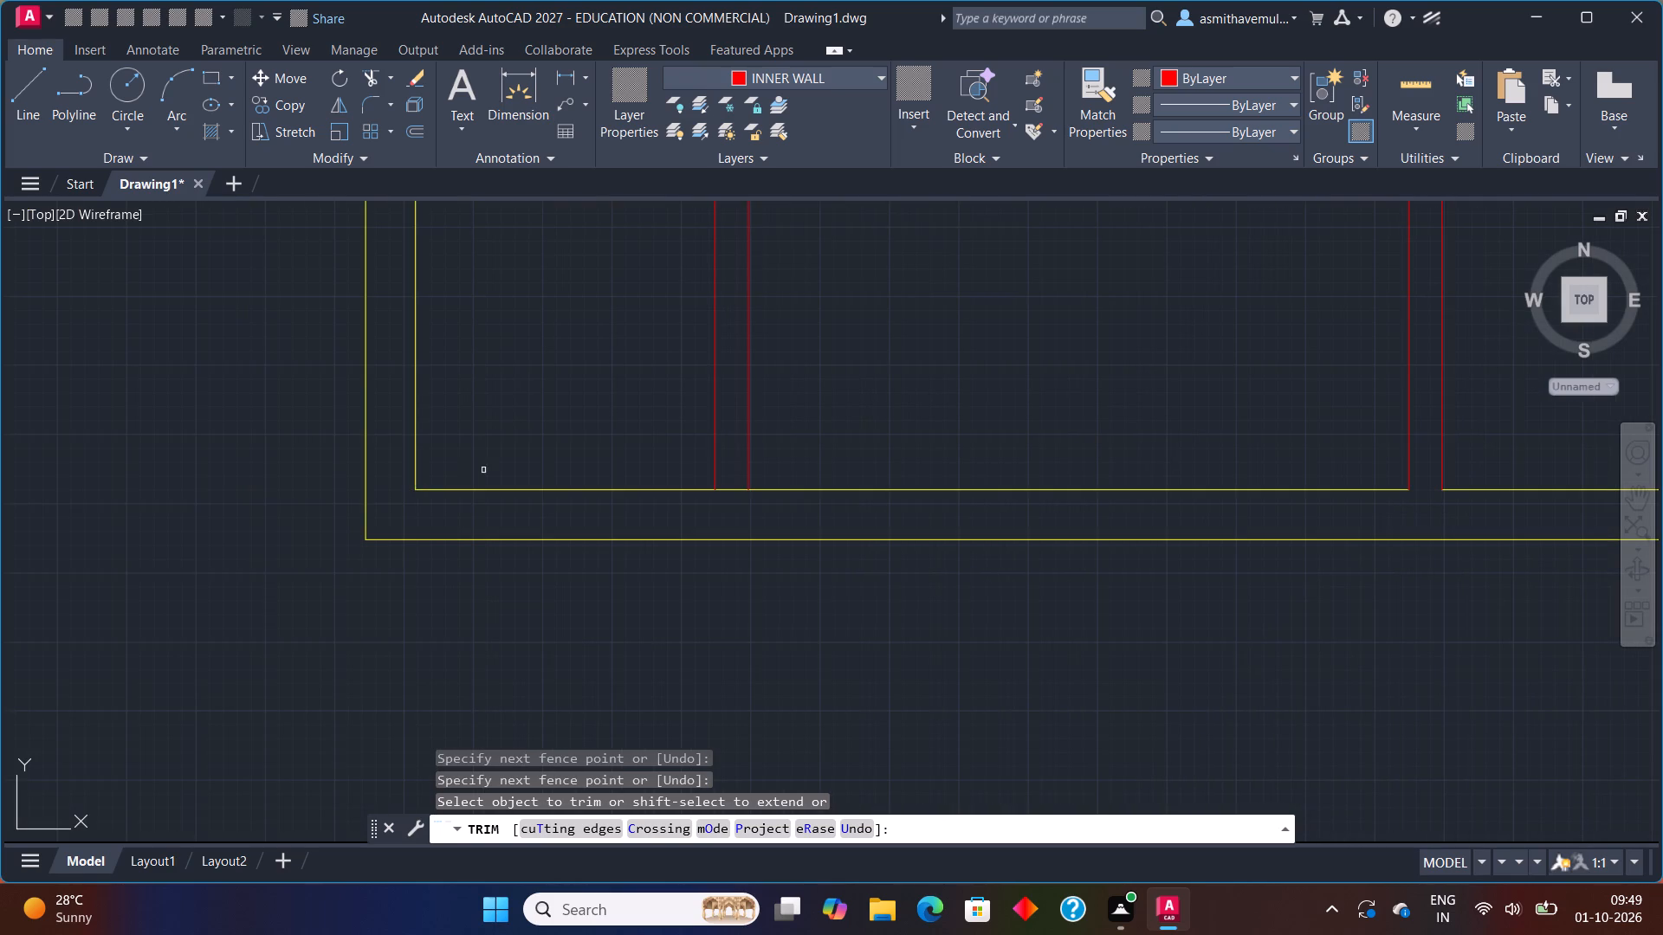
left_click_drag(736, 495, 731, 478)
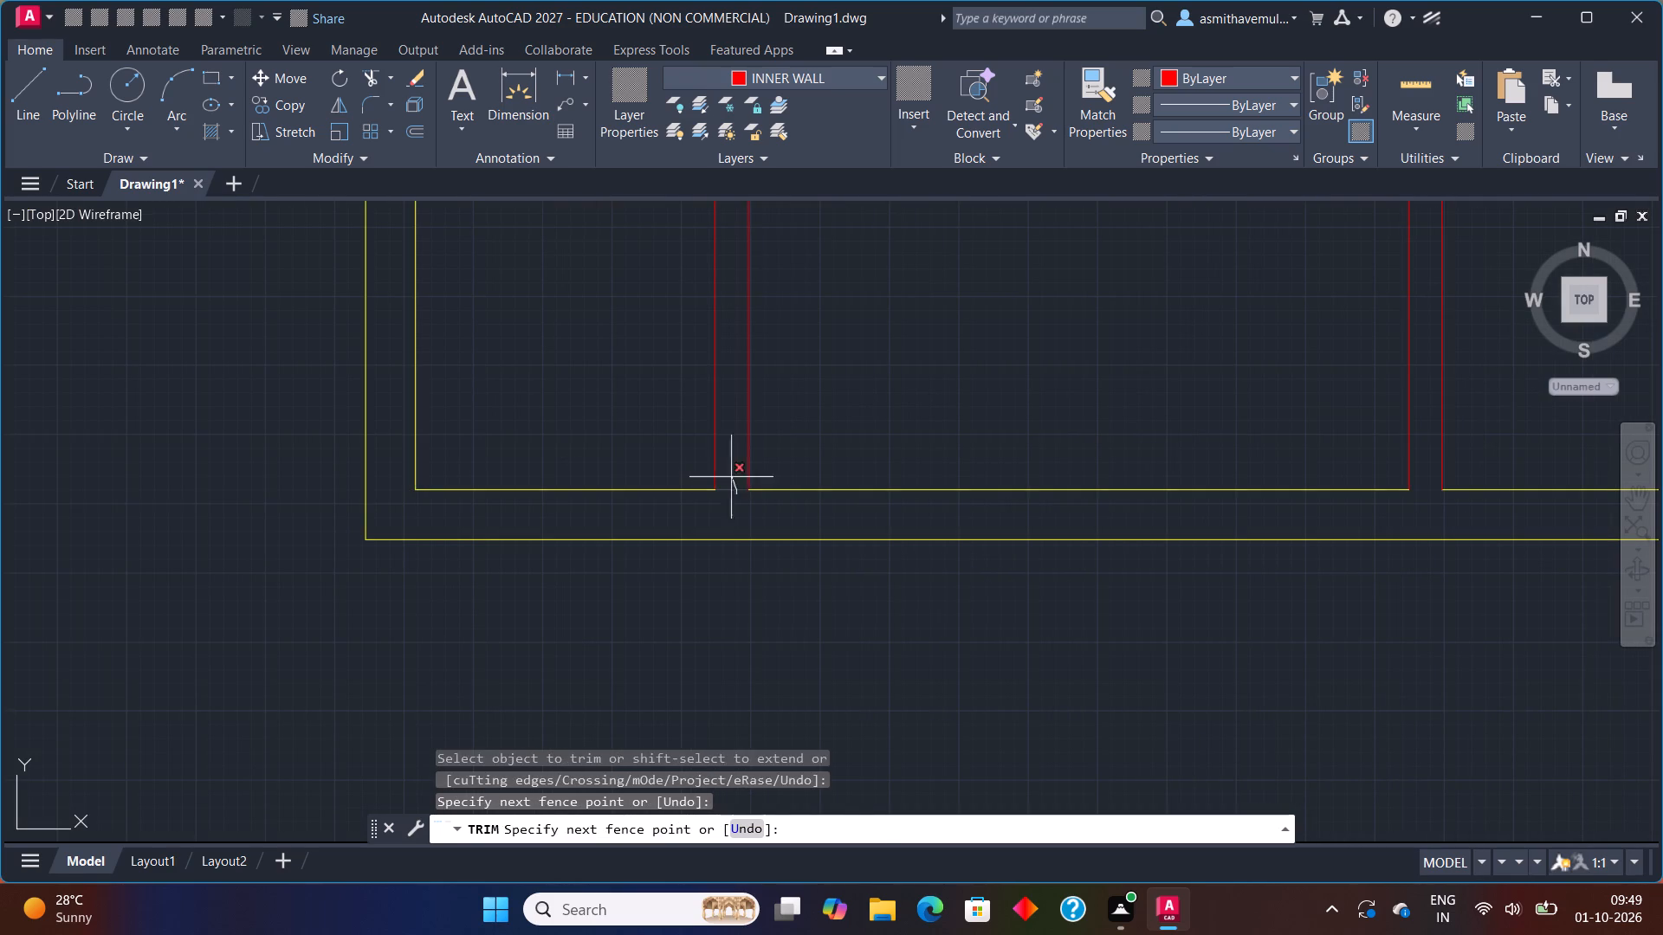
Trim the right outer wall's inner line between the two lines of the bottom-right room's top wall.
scroll(844, 423, "down", 2)
scroll(1084, 377, "down", 2)
middle_click_drag(1275, 430, 890, 672)
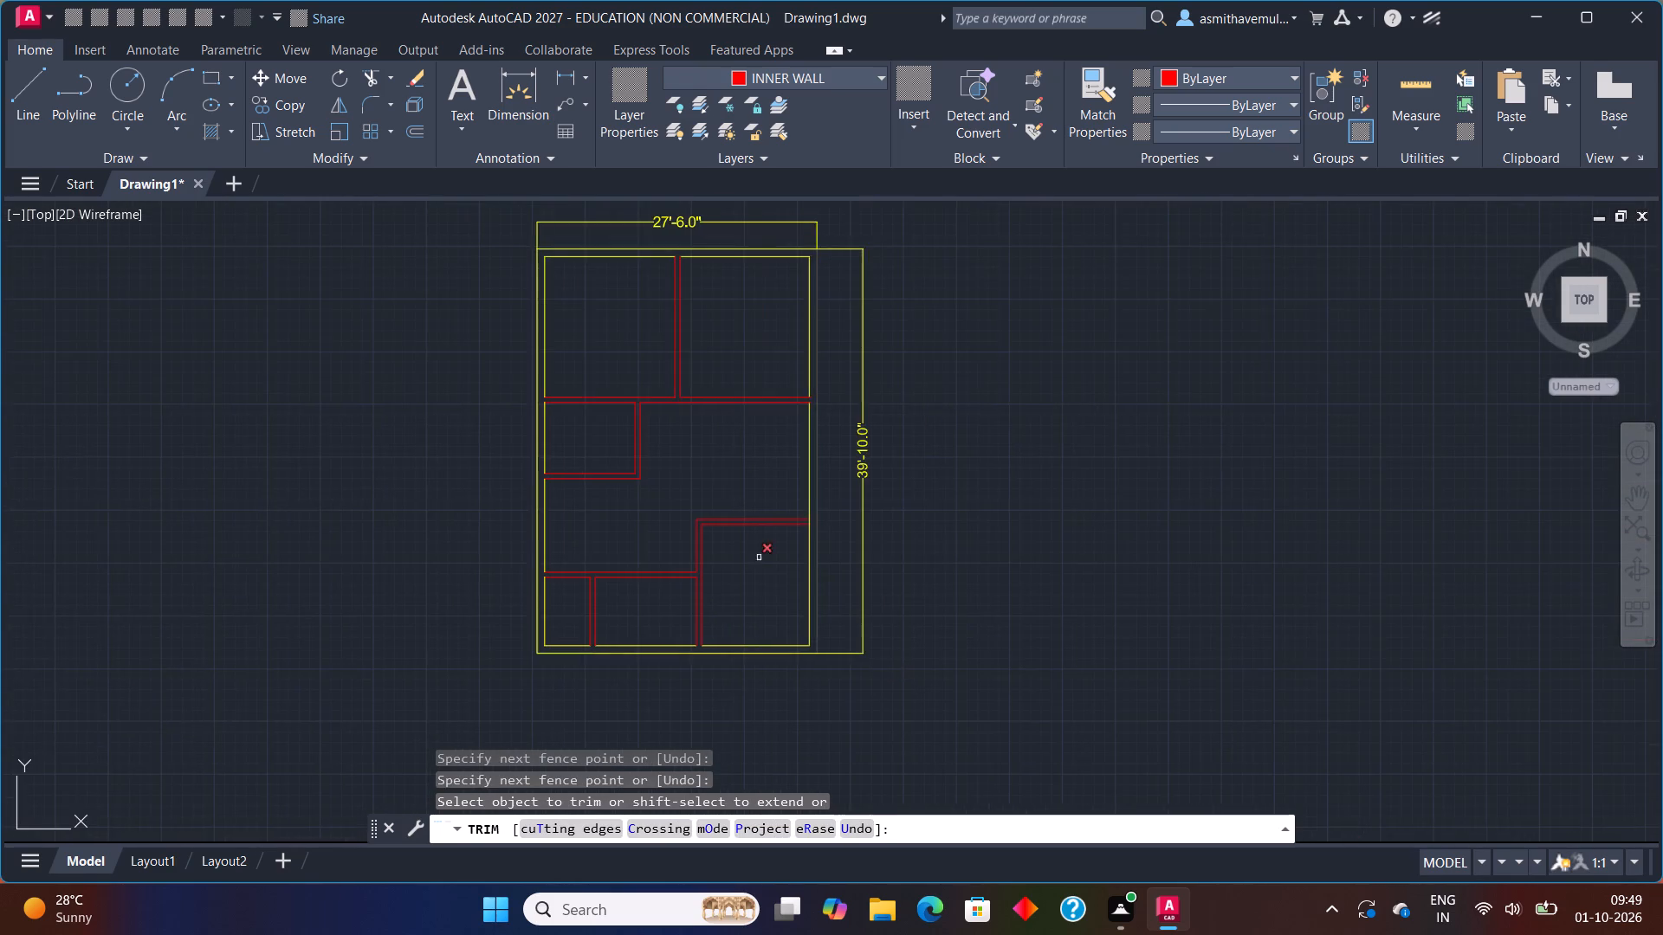
scroll(753, 521, "up", 4)
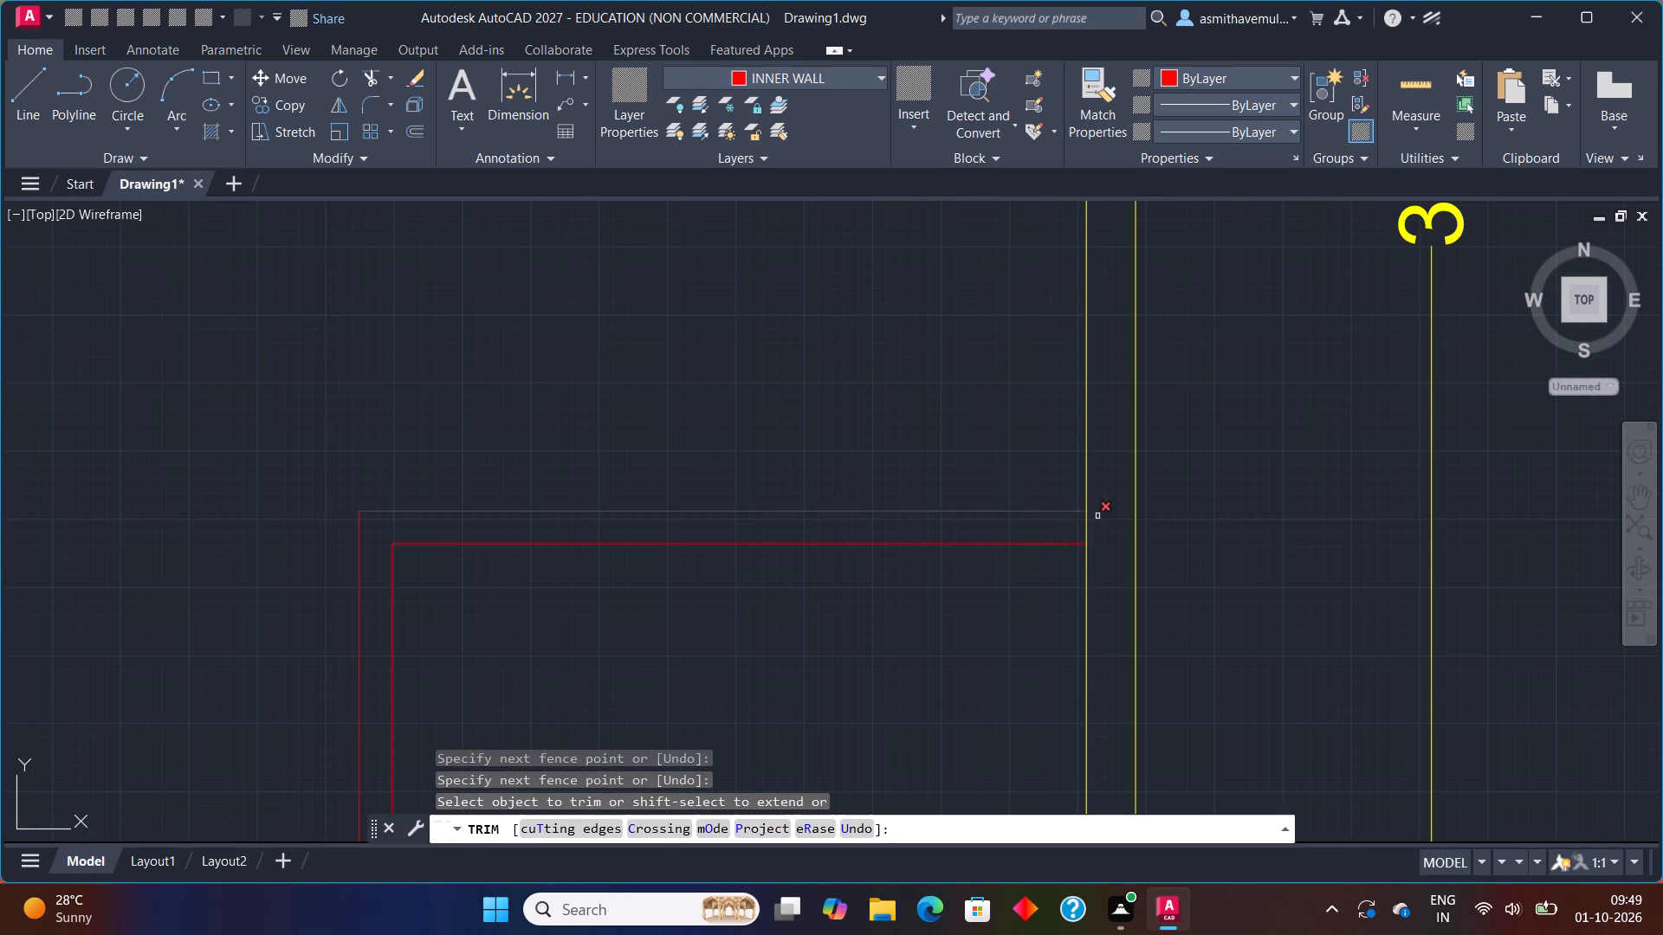
left_click_drag(1100, 517, 1069, 535)
key("Escape")
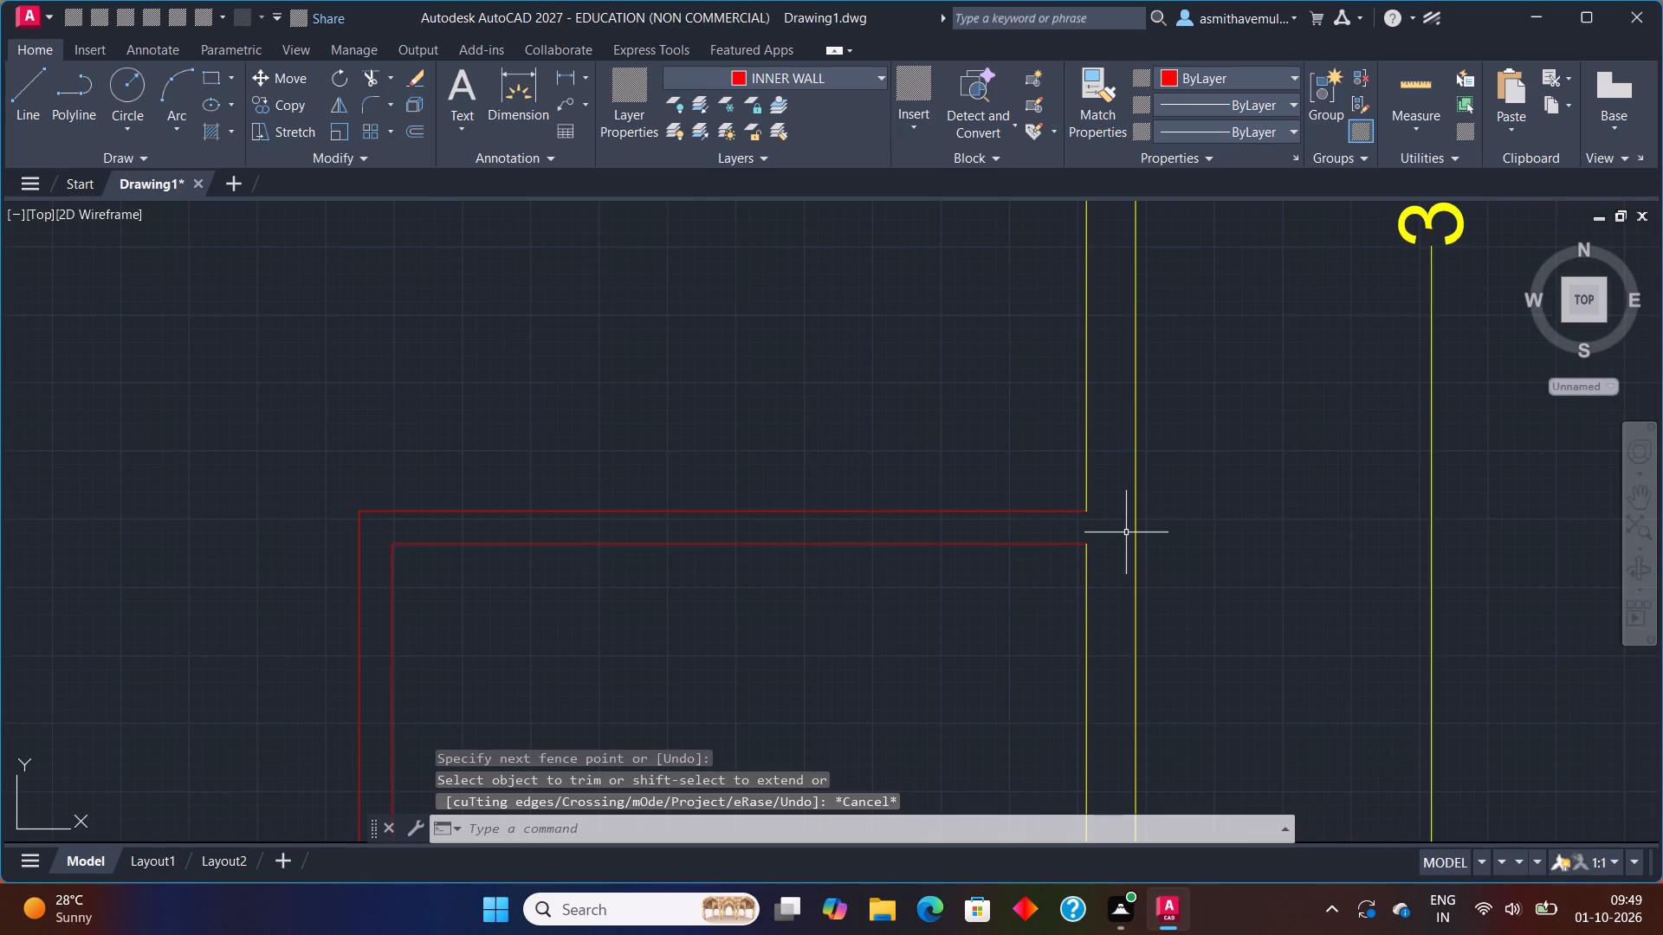
Offset the upper line of the top-right room's bottom wall 3'3" upward into the room.
scroll(1126, 534, "down", 4)
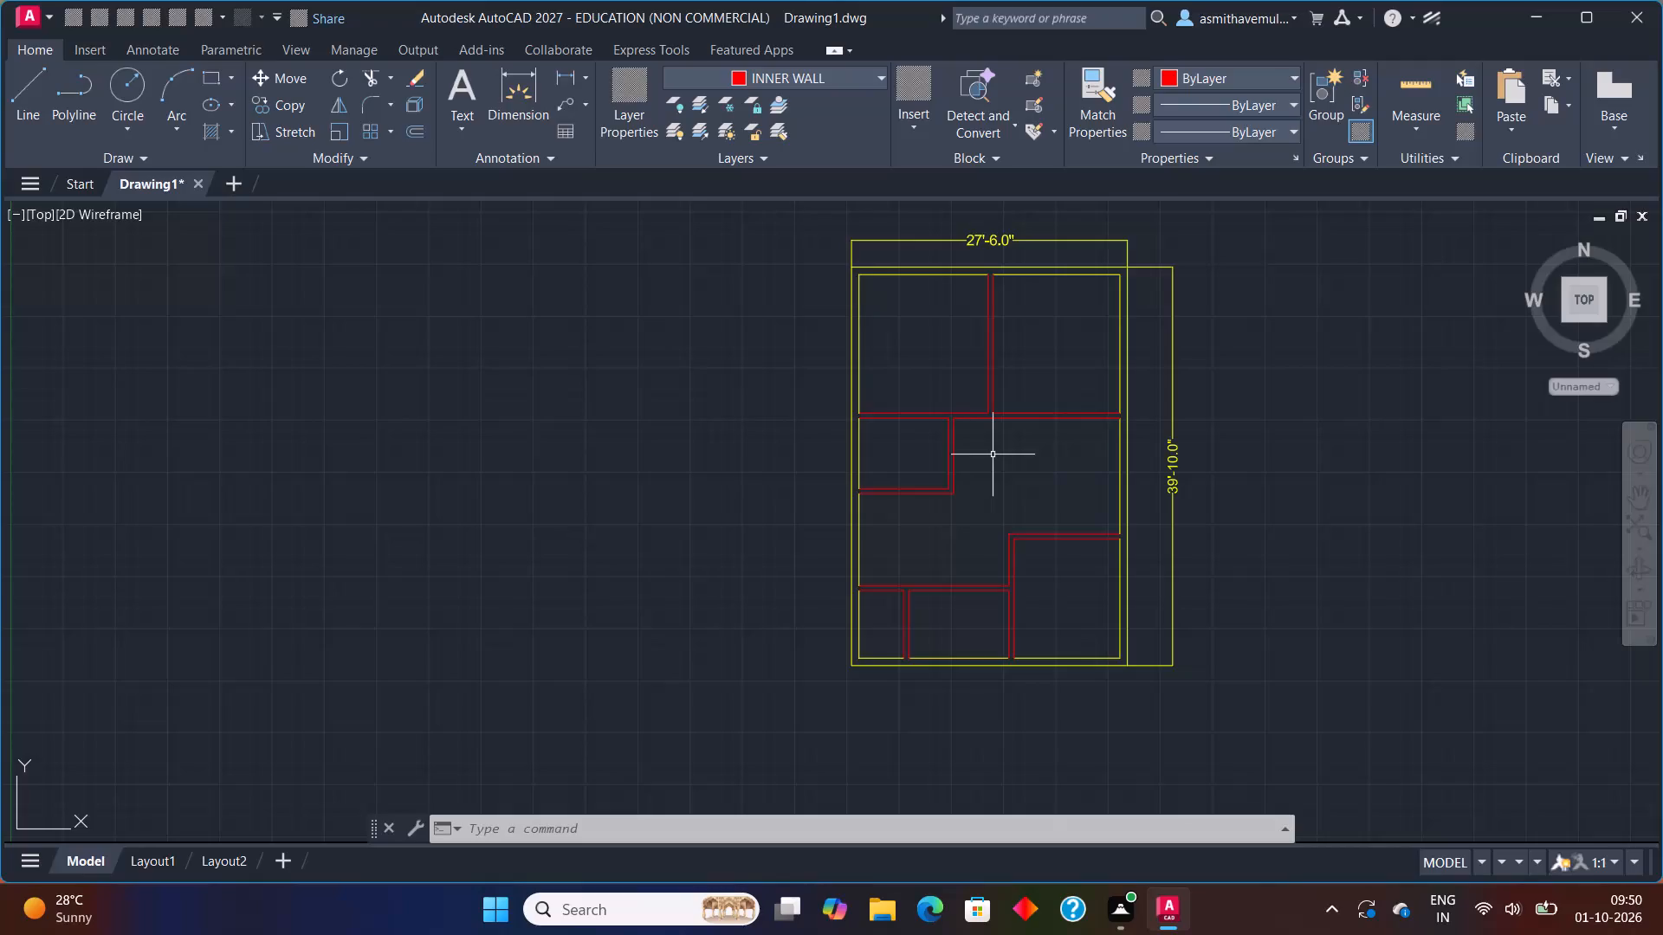
scroll(1125, 378, "up", 1)
middle_click_drag(1065, 399, 1056, 399)
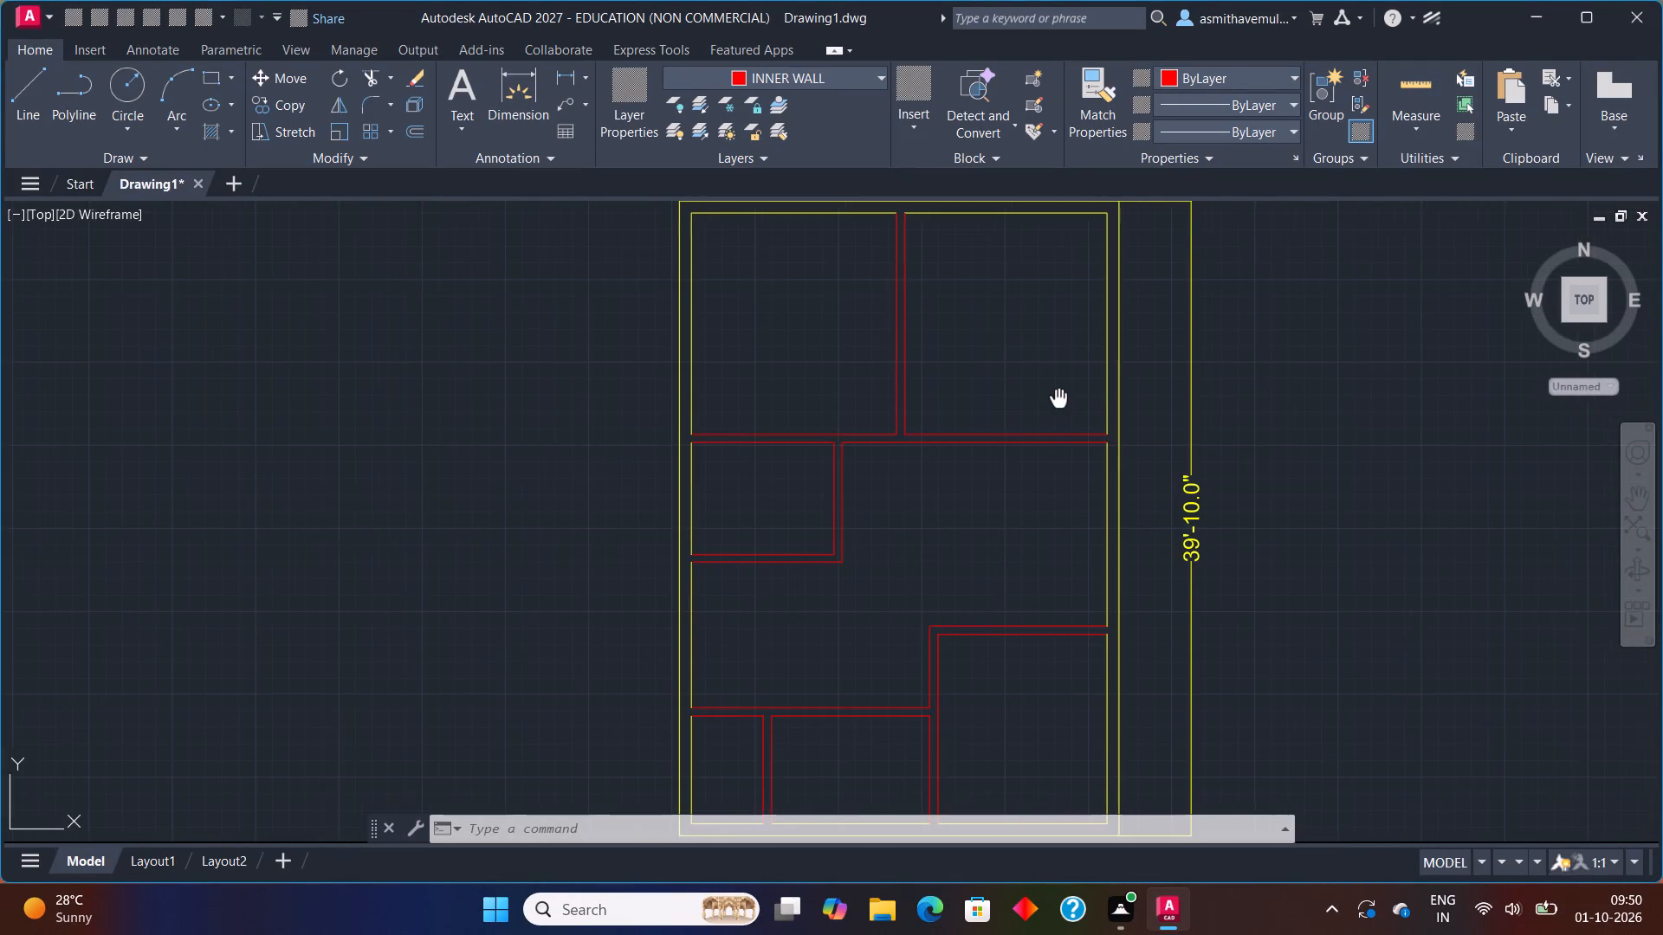
middle_click_drag(1056, 399, 923, 399)
scroll(919, 398, "up", 1)
key("o")
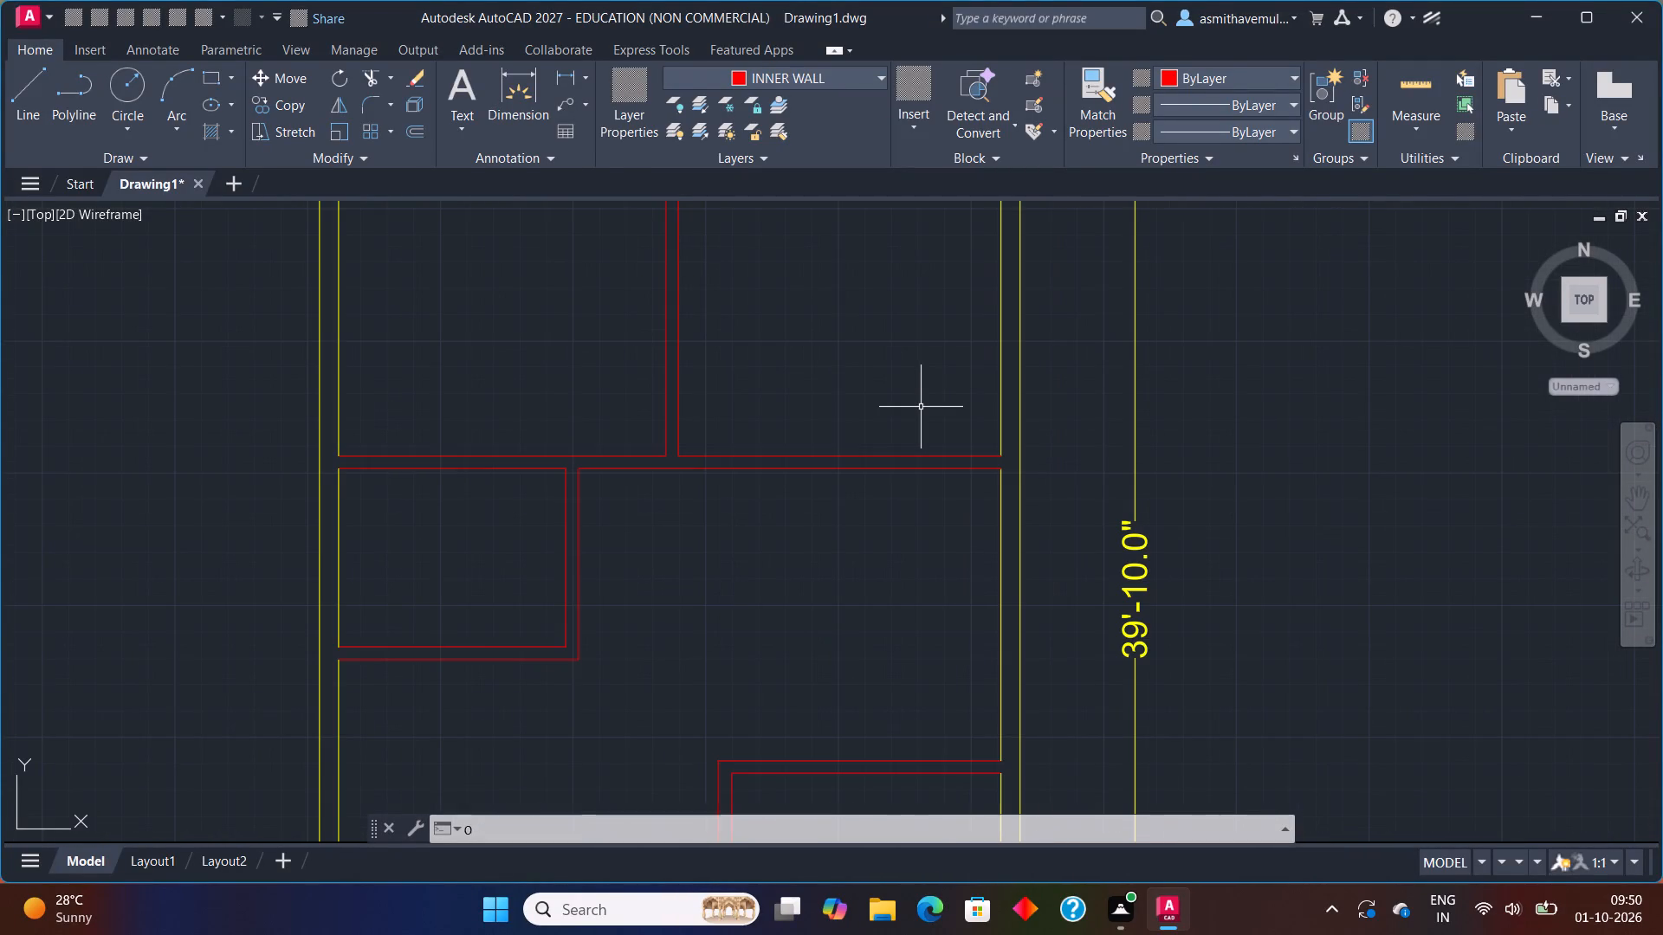
key("Return")
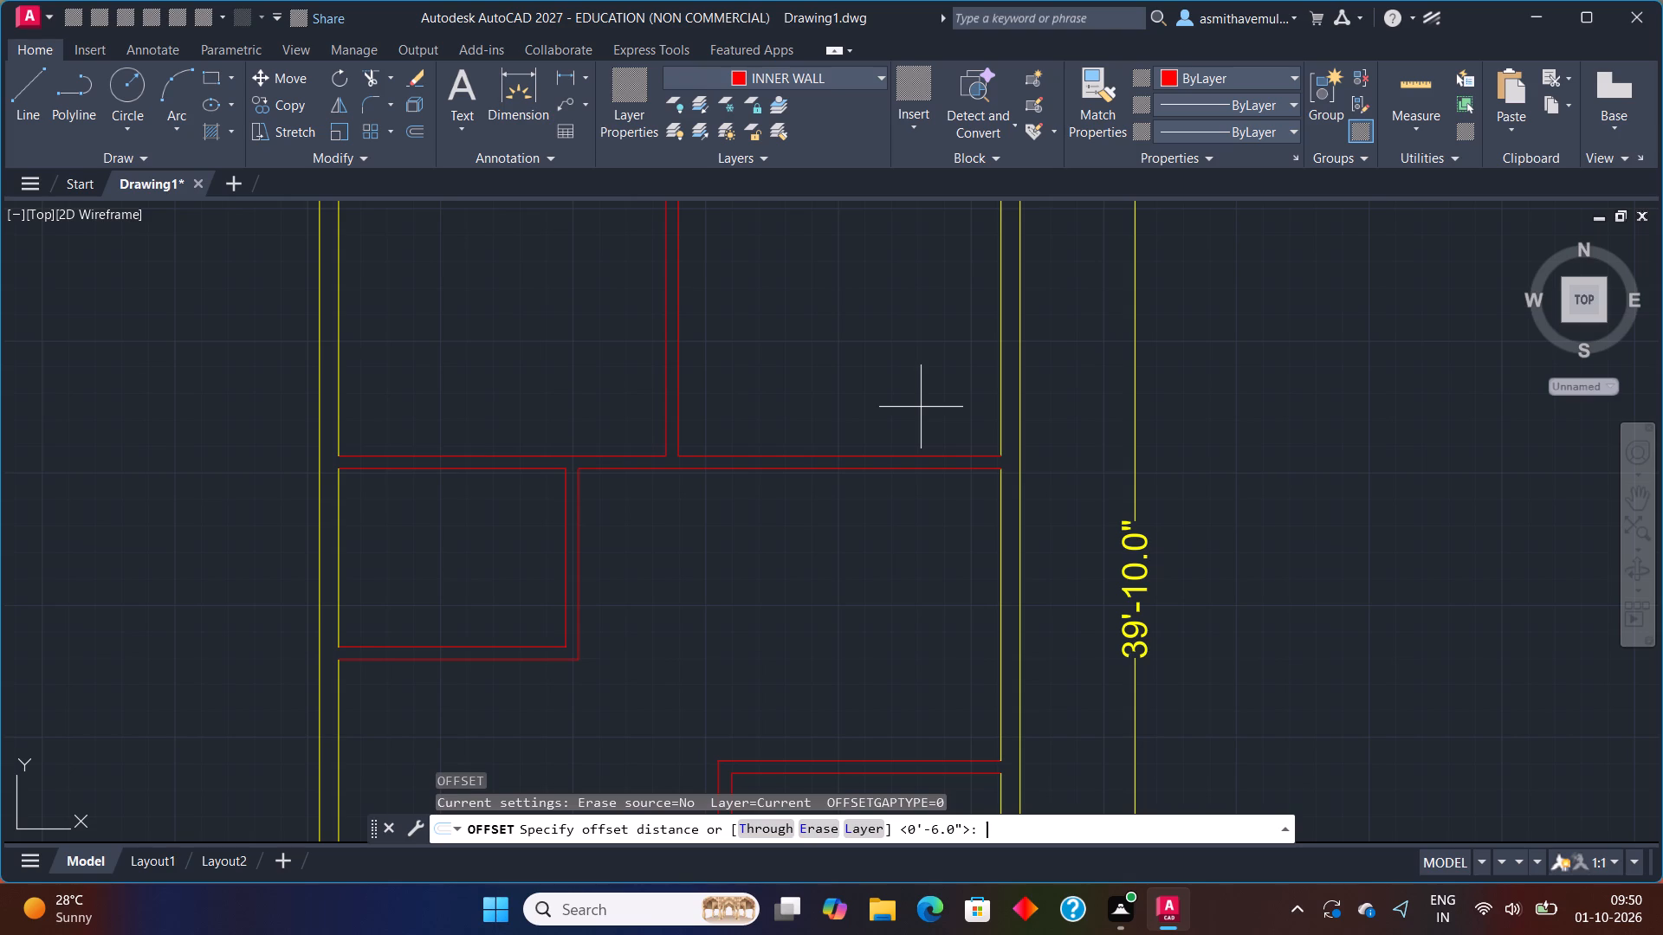
type("3'3")
key("shift+quotedbl")
key("Return")
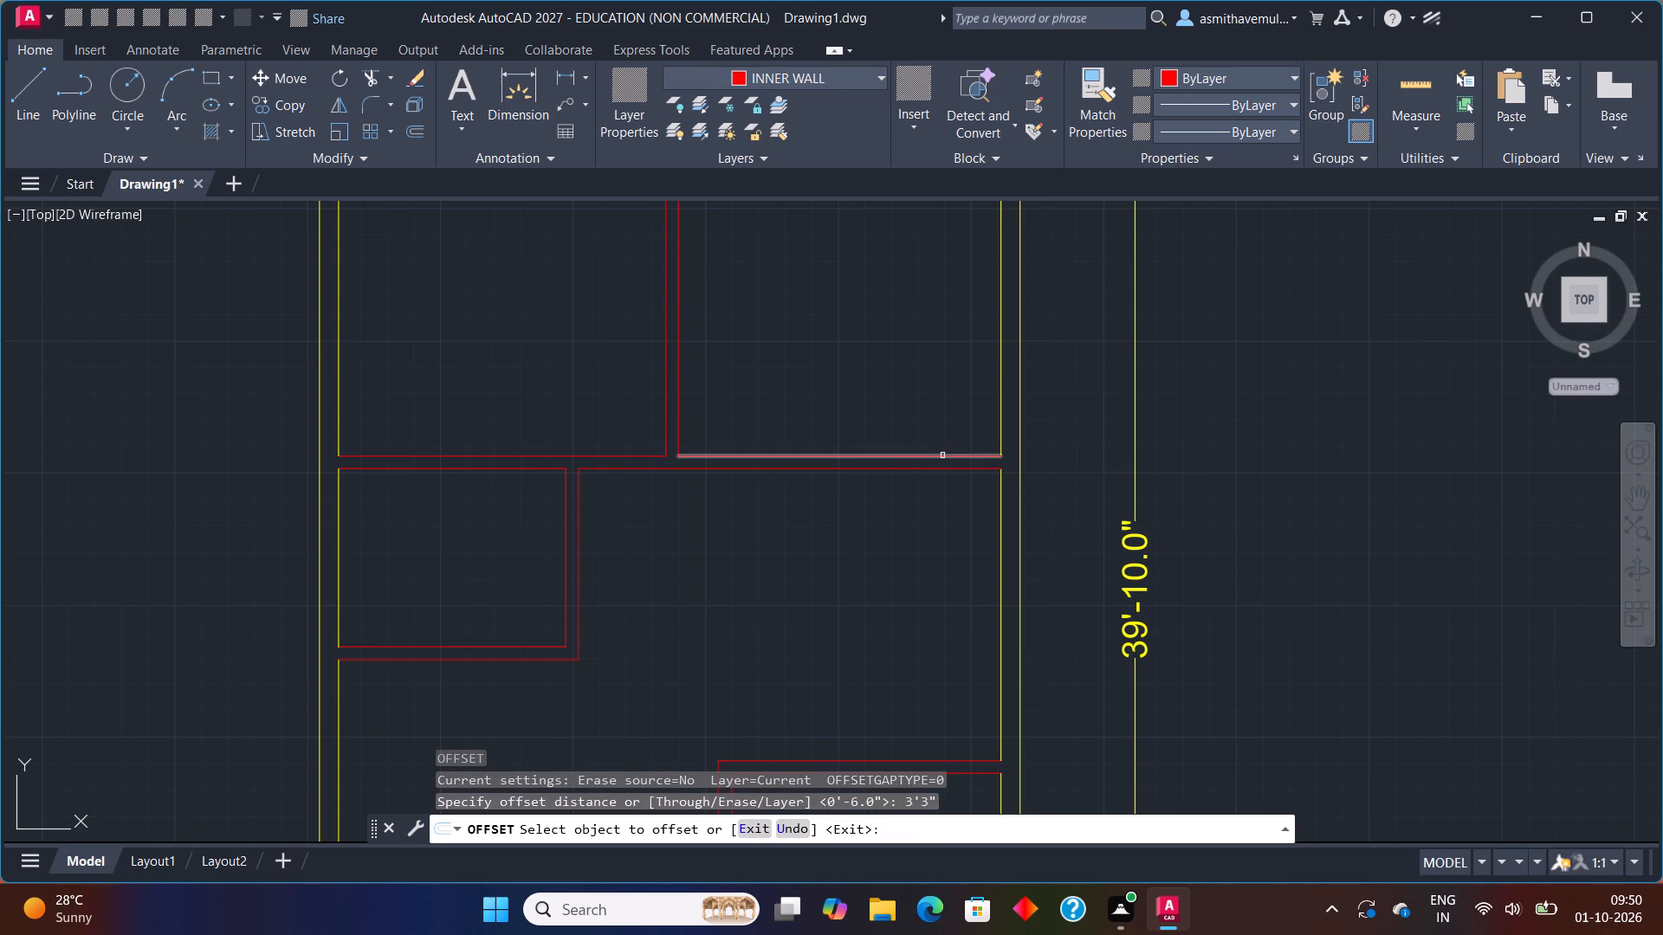
left_click_drag(942, 456, 942, 435)
left_click(936, 371)
key("Escape")
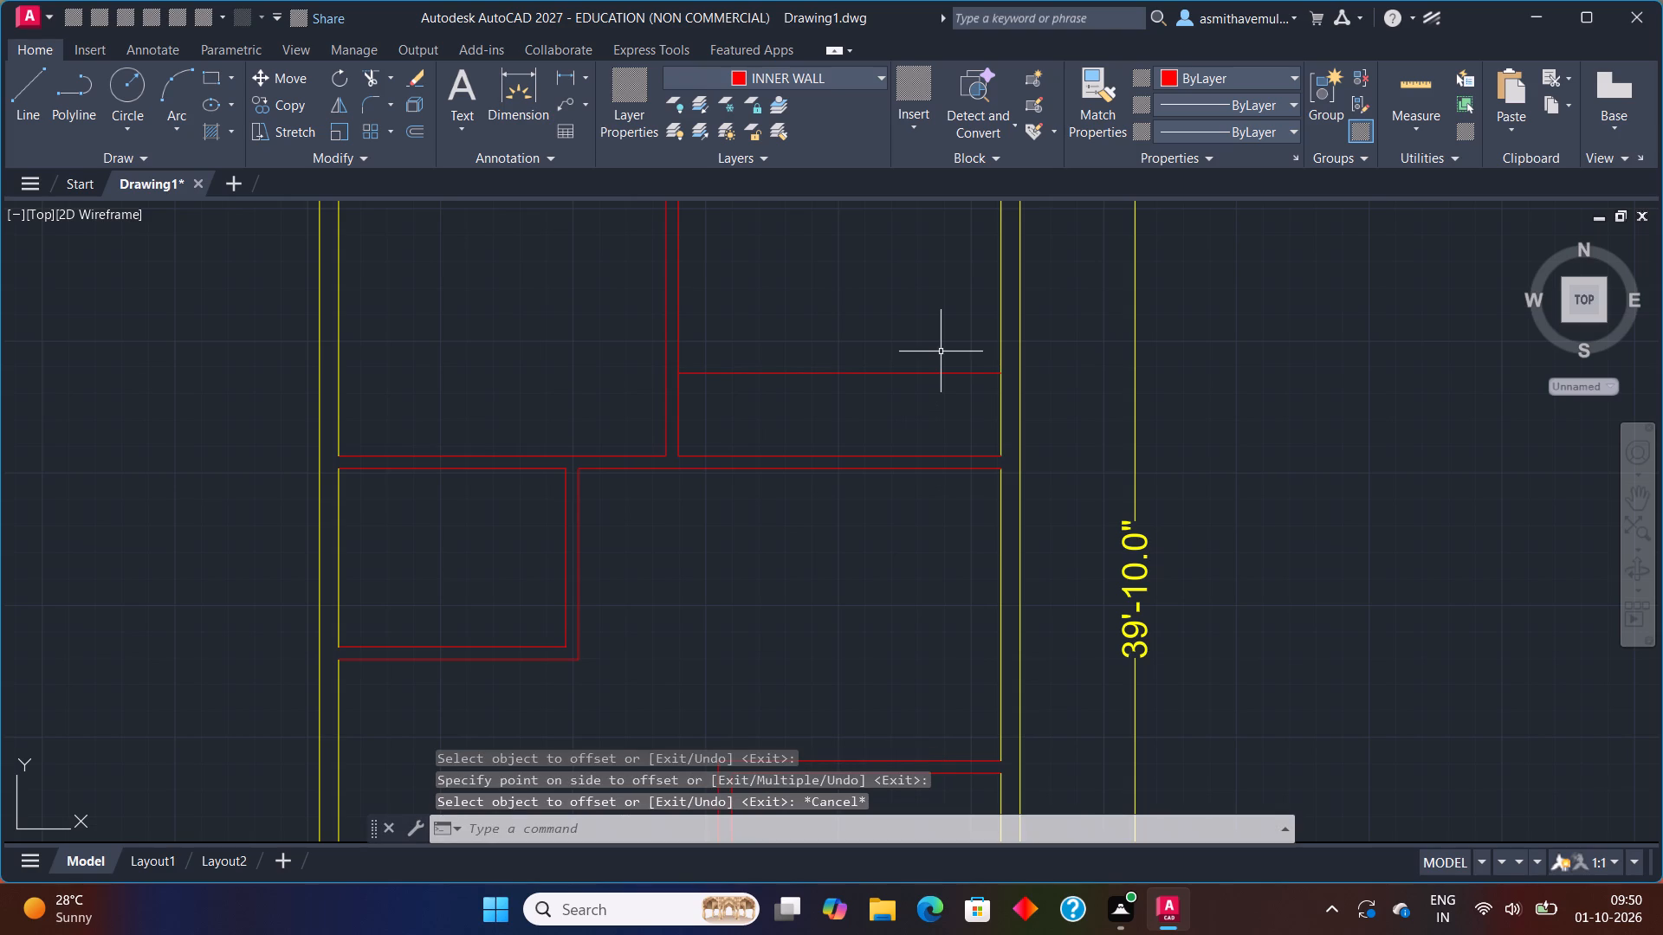
Offset the new horizontal line in the top-right room 6" upward to form the wall thickness.
key("o")
key("Return")
type("6\"")
key("Return")
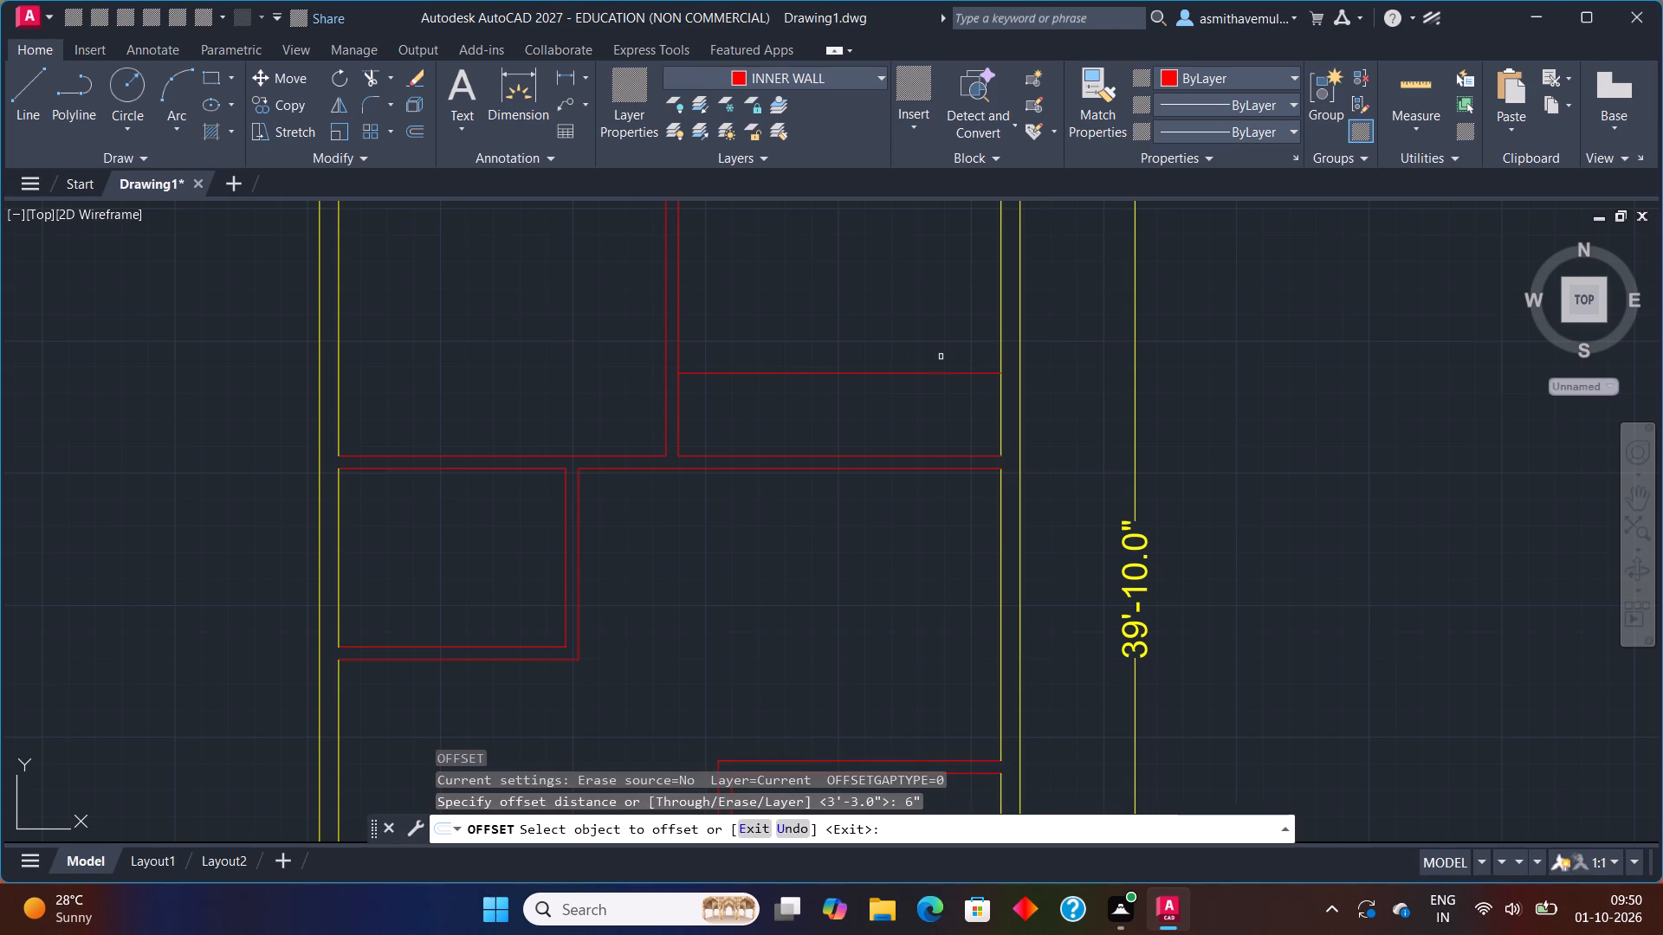
left_click(936, 372)
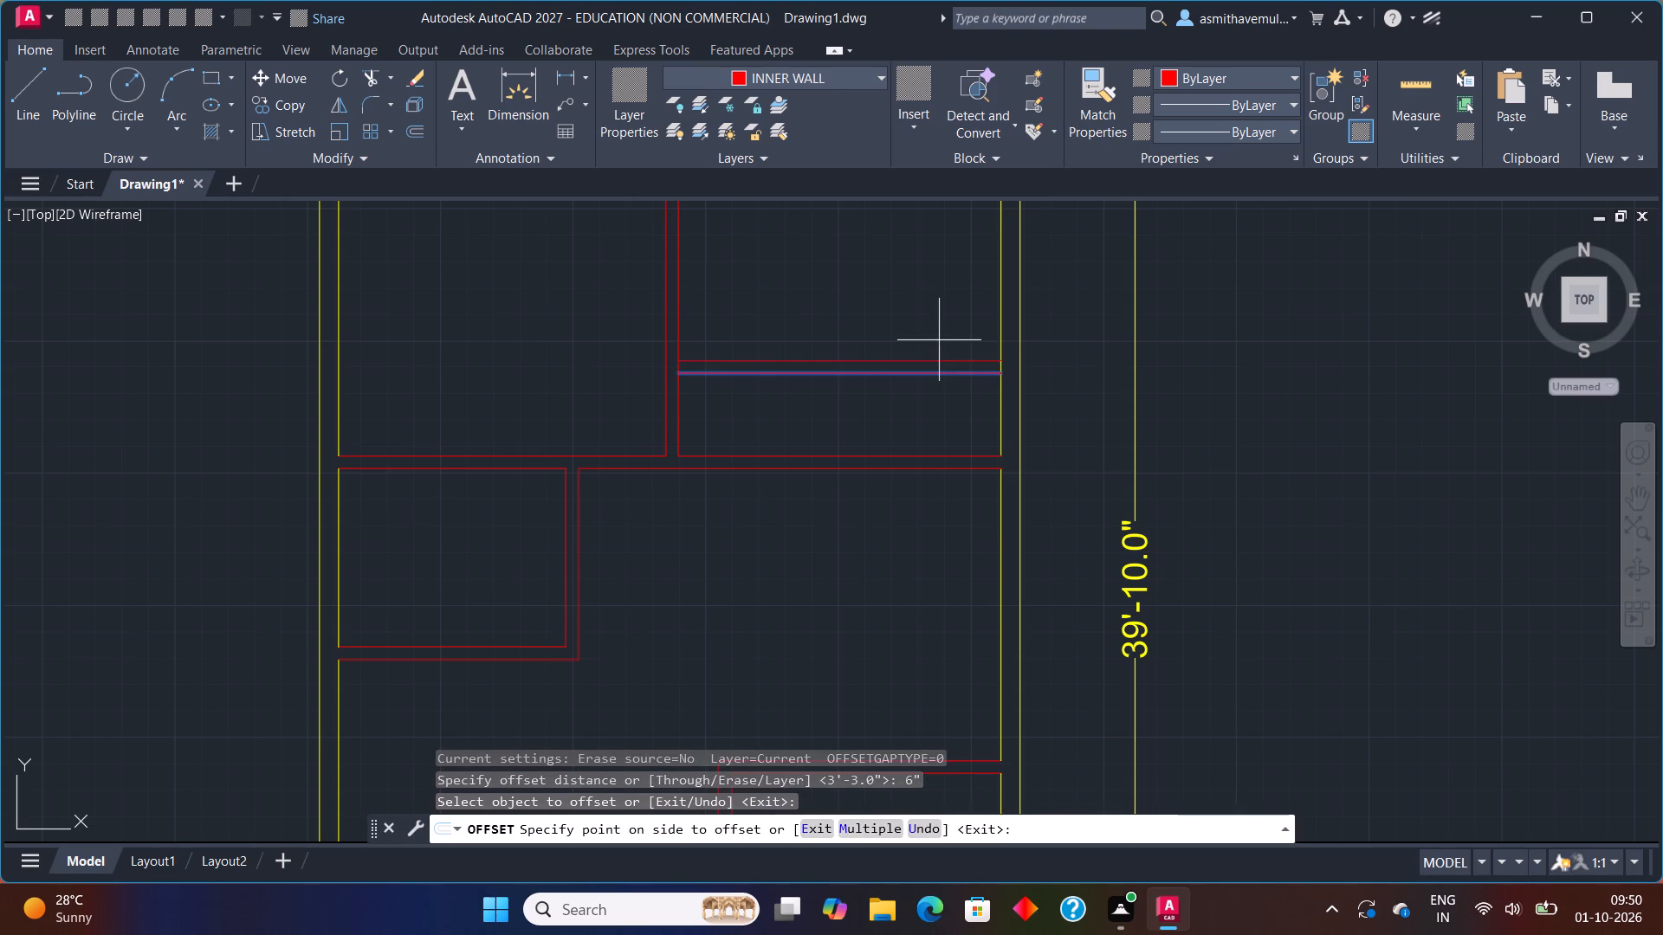
left_click(940, 339)
key("Escape")
Offset the right outer wall's inner line 7' inward into the top-right room.
key("o")
key("Return")
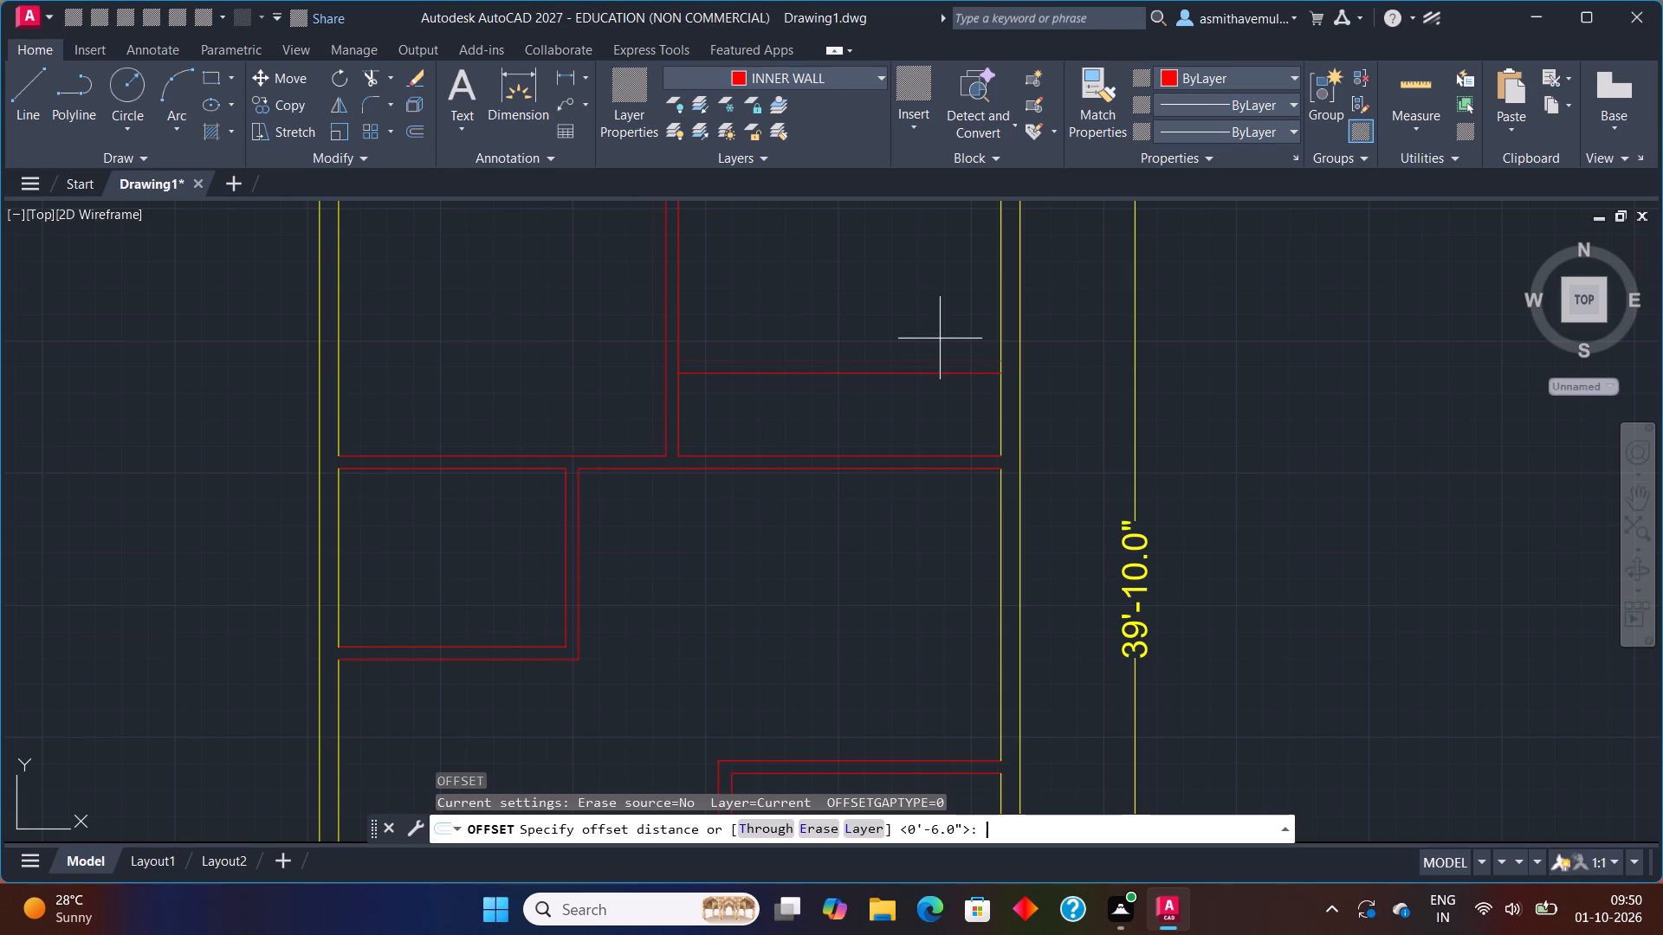
type("7'")
key("Return")
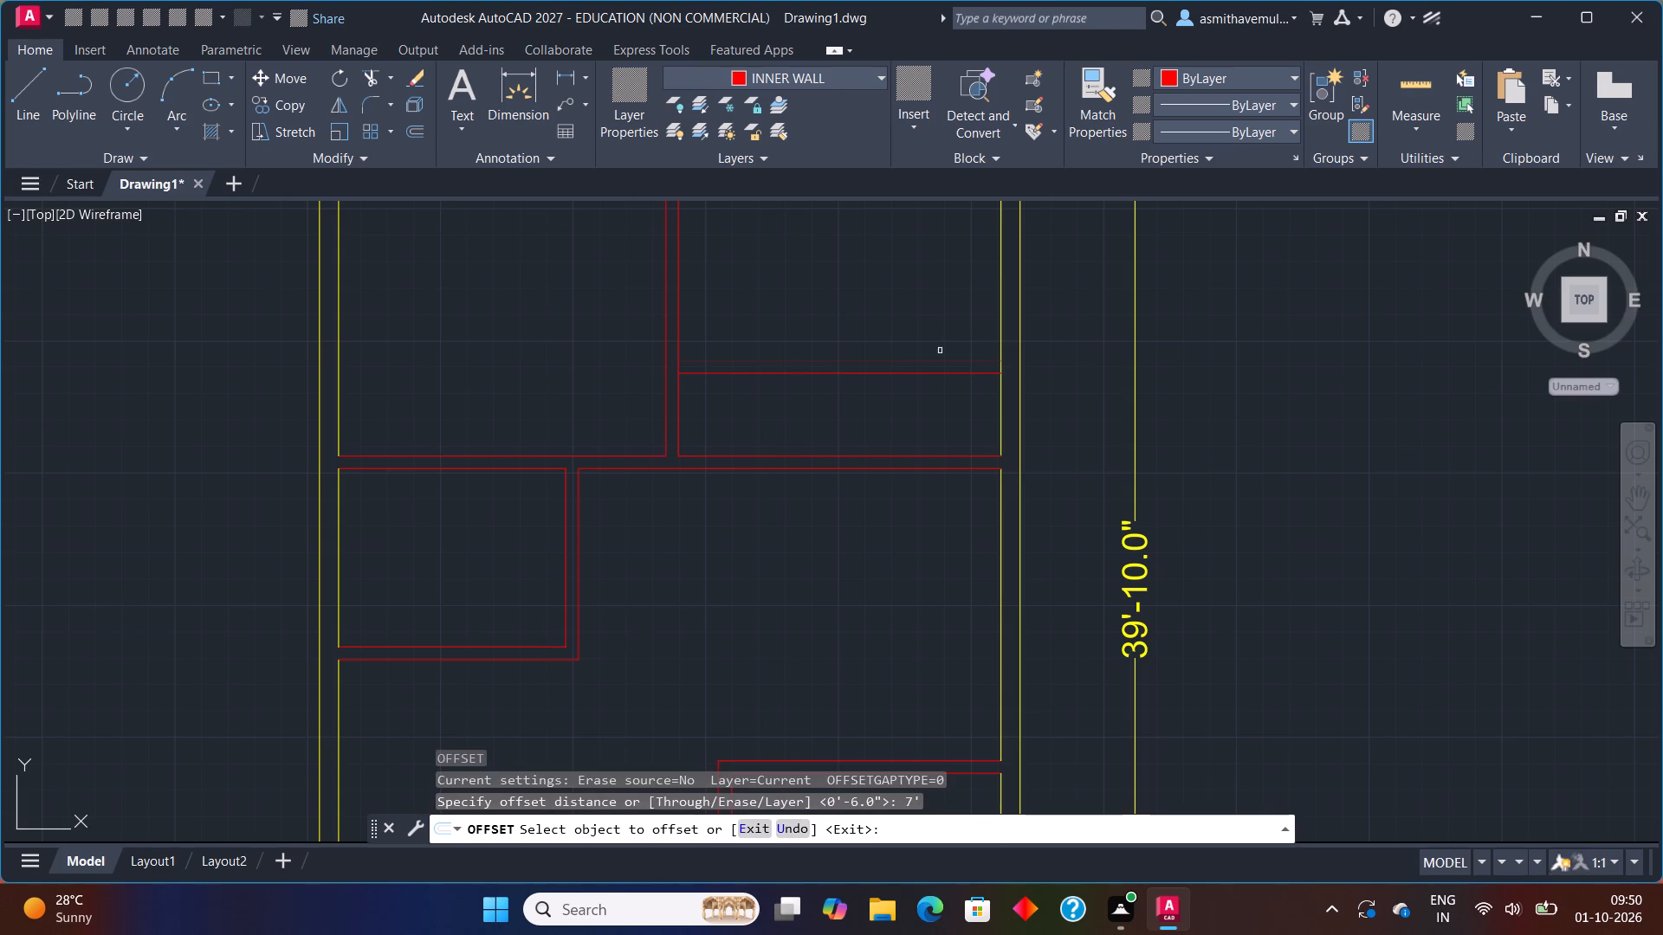
left_click(1002, 400)
left_click(921, 399)
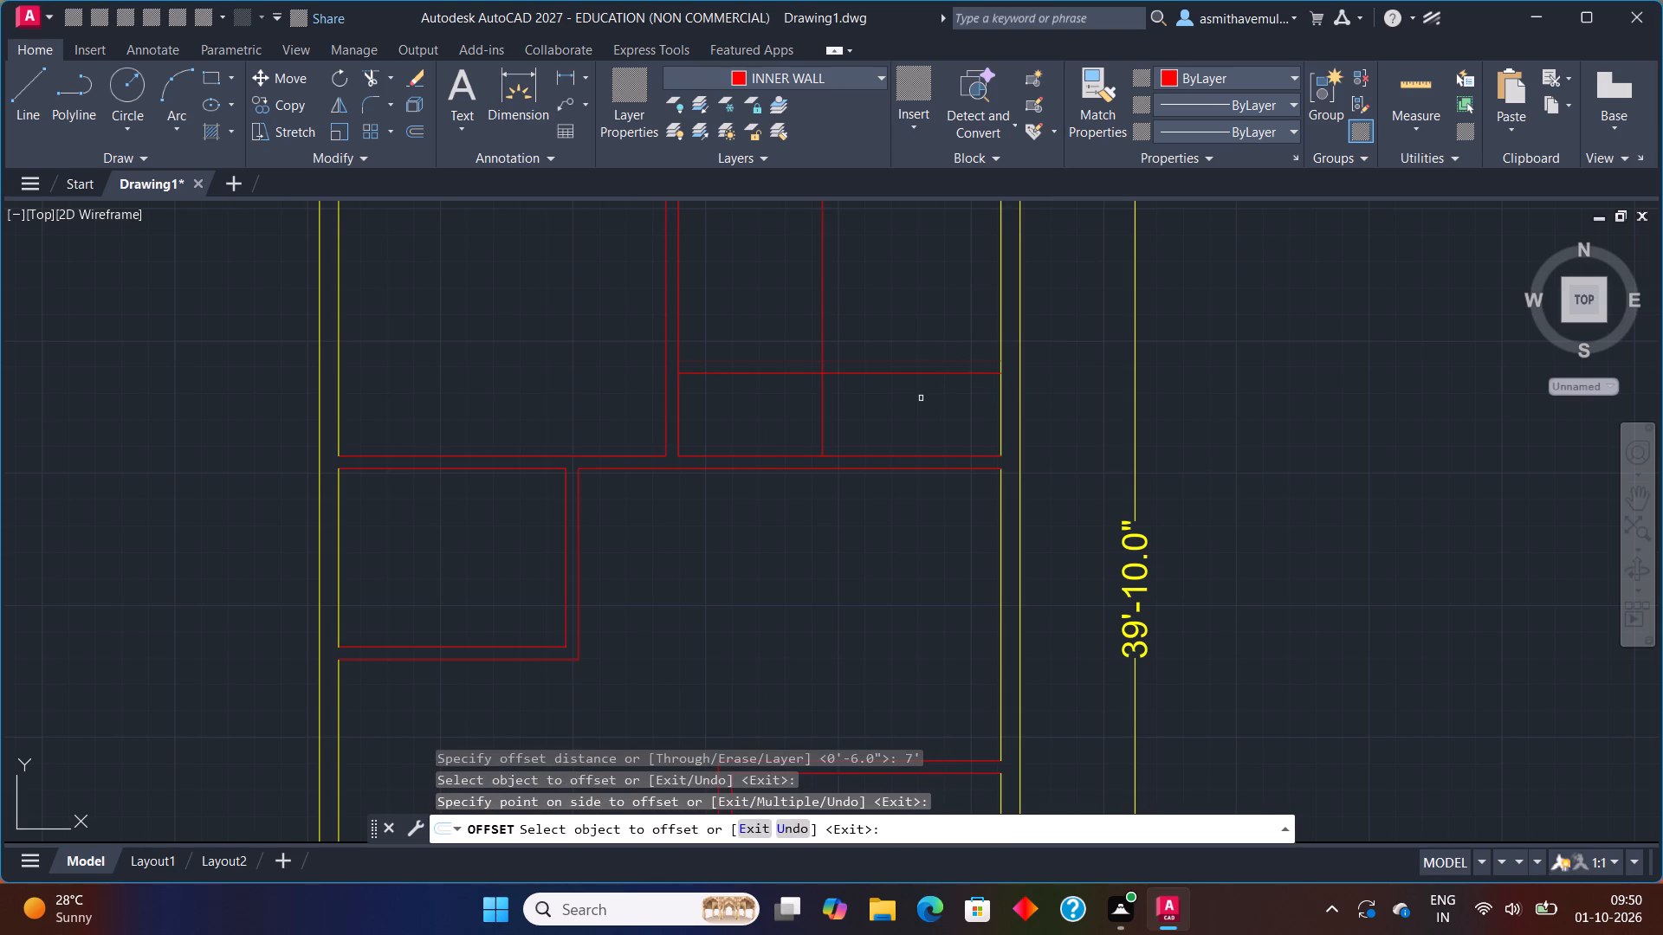
key("Escape")
Offset the new vertical line in the top-right room 6" away from the right outer wall.
key("o")
key("Return")
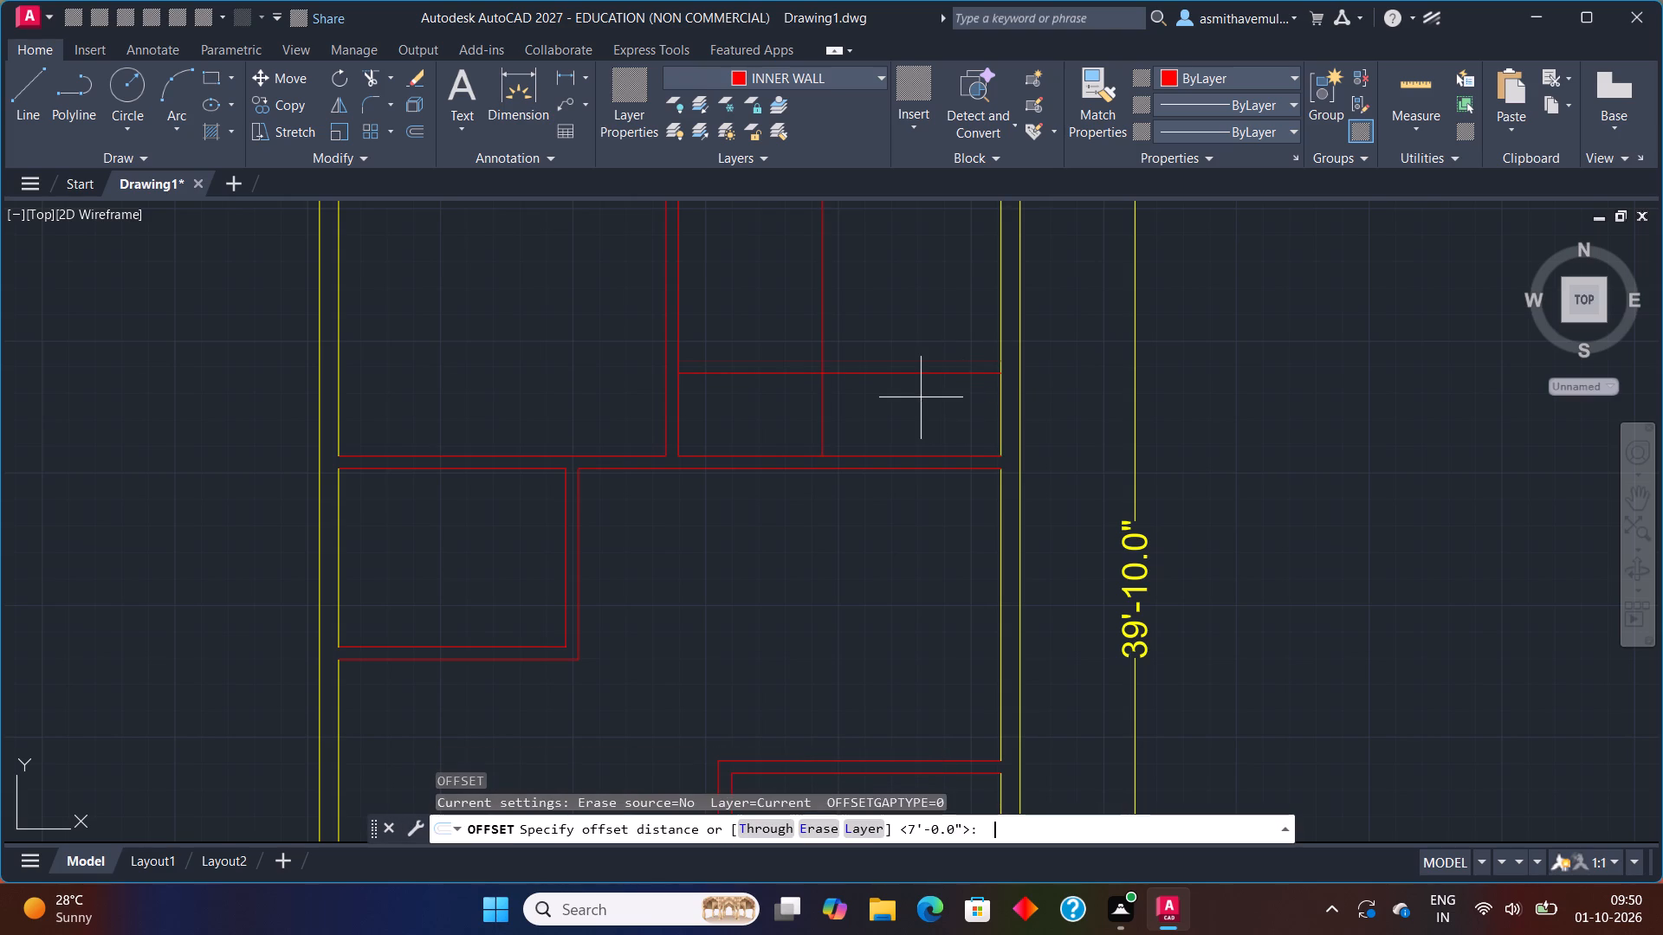
key("6")
key("shift+quotedbl")
key("Return")
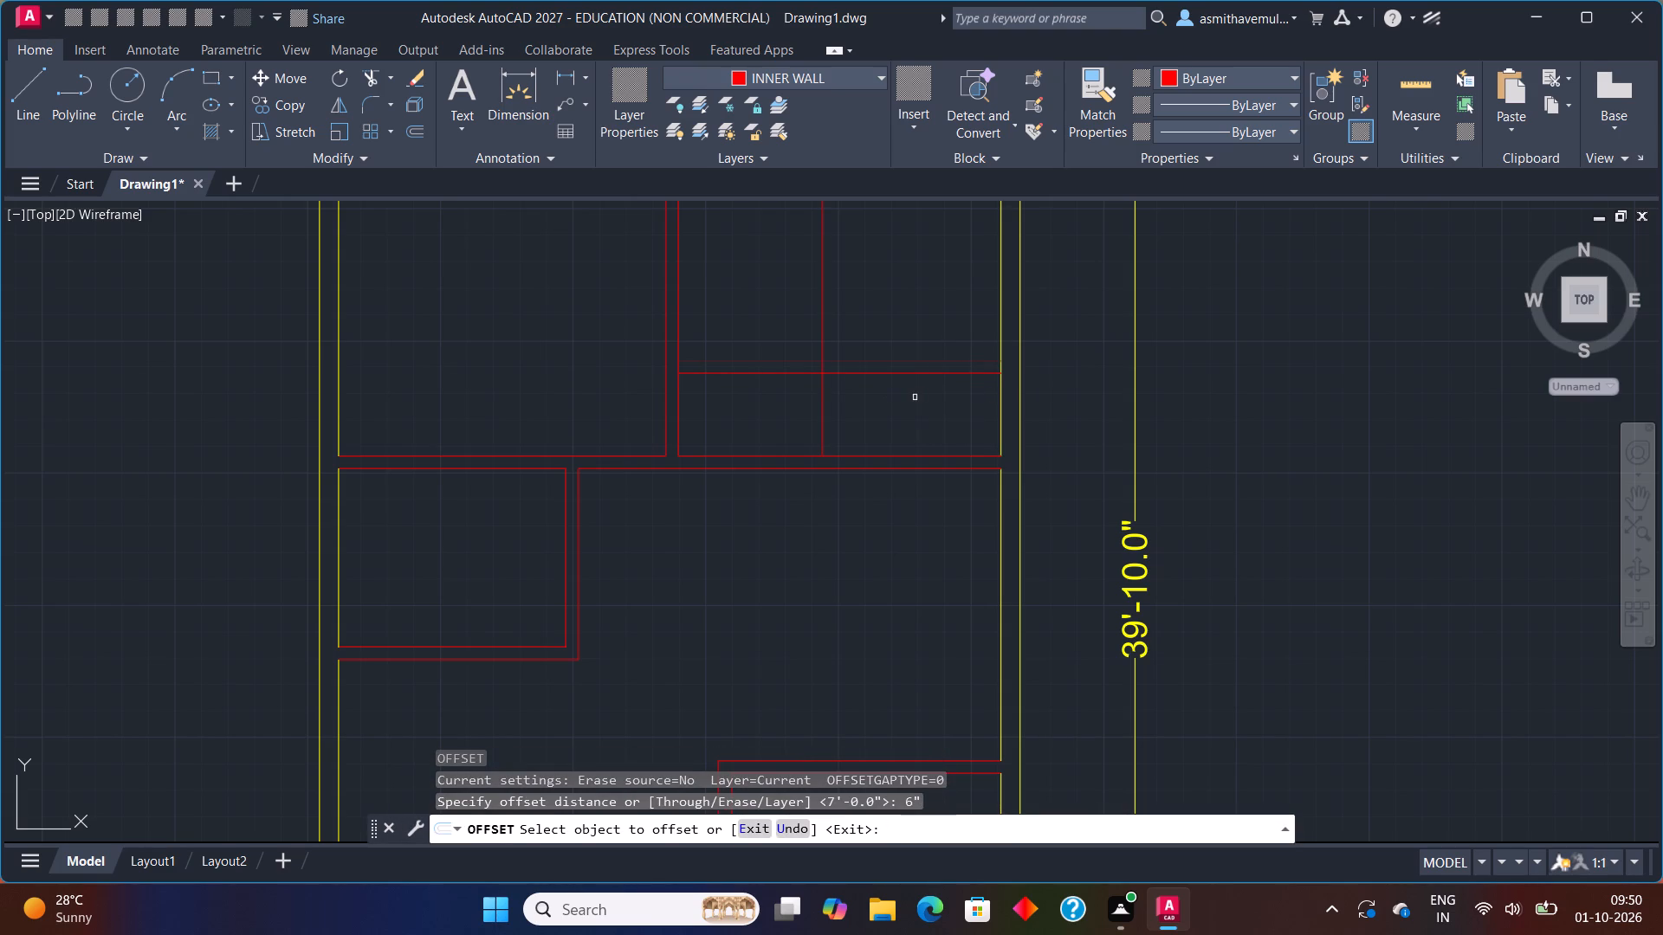
left_click(825, 403)
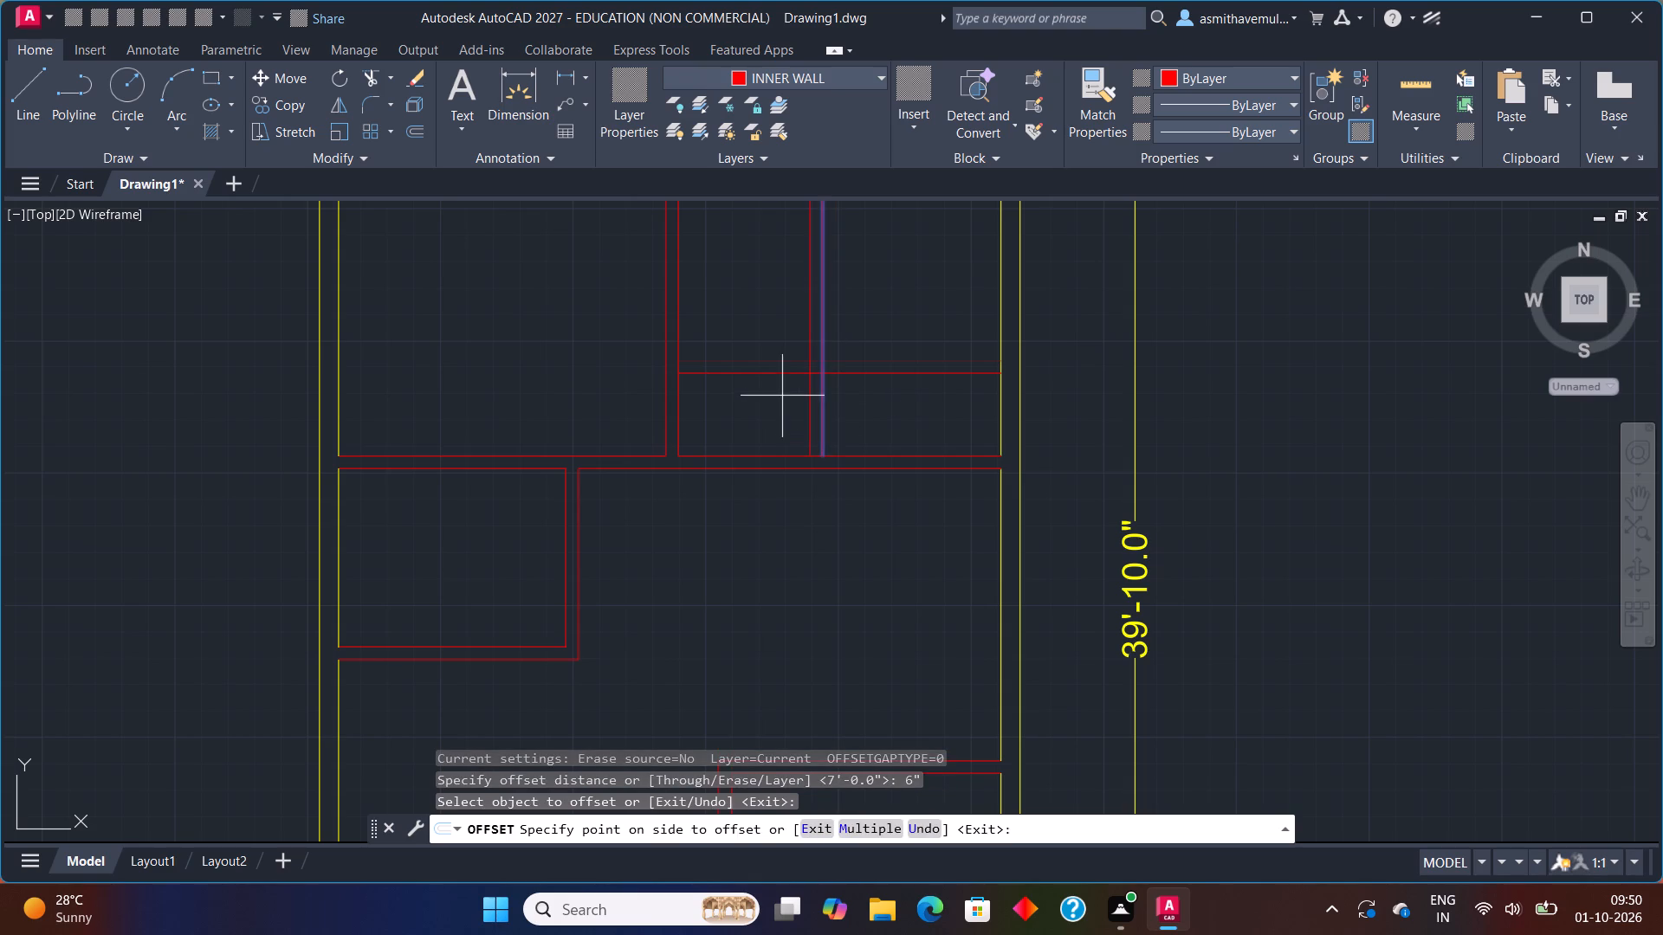
left_click(782, 397)
key("Escape")
Trim the new wall lines running left and upward past their crossing, enclosing a small room in the top-right room's lower-right corner.
type("TRIM")
key("Return")
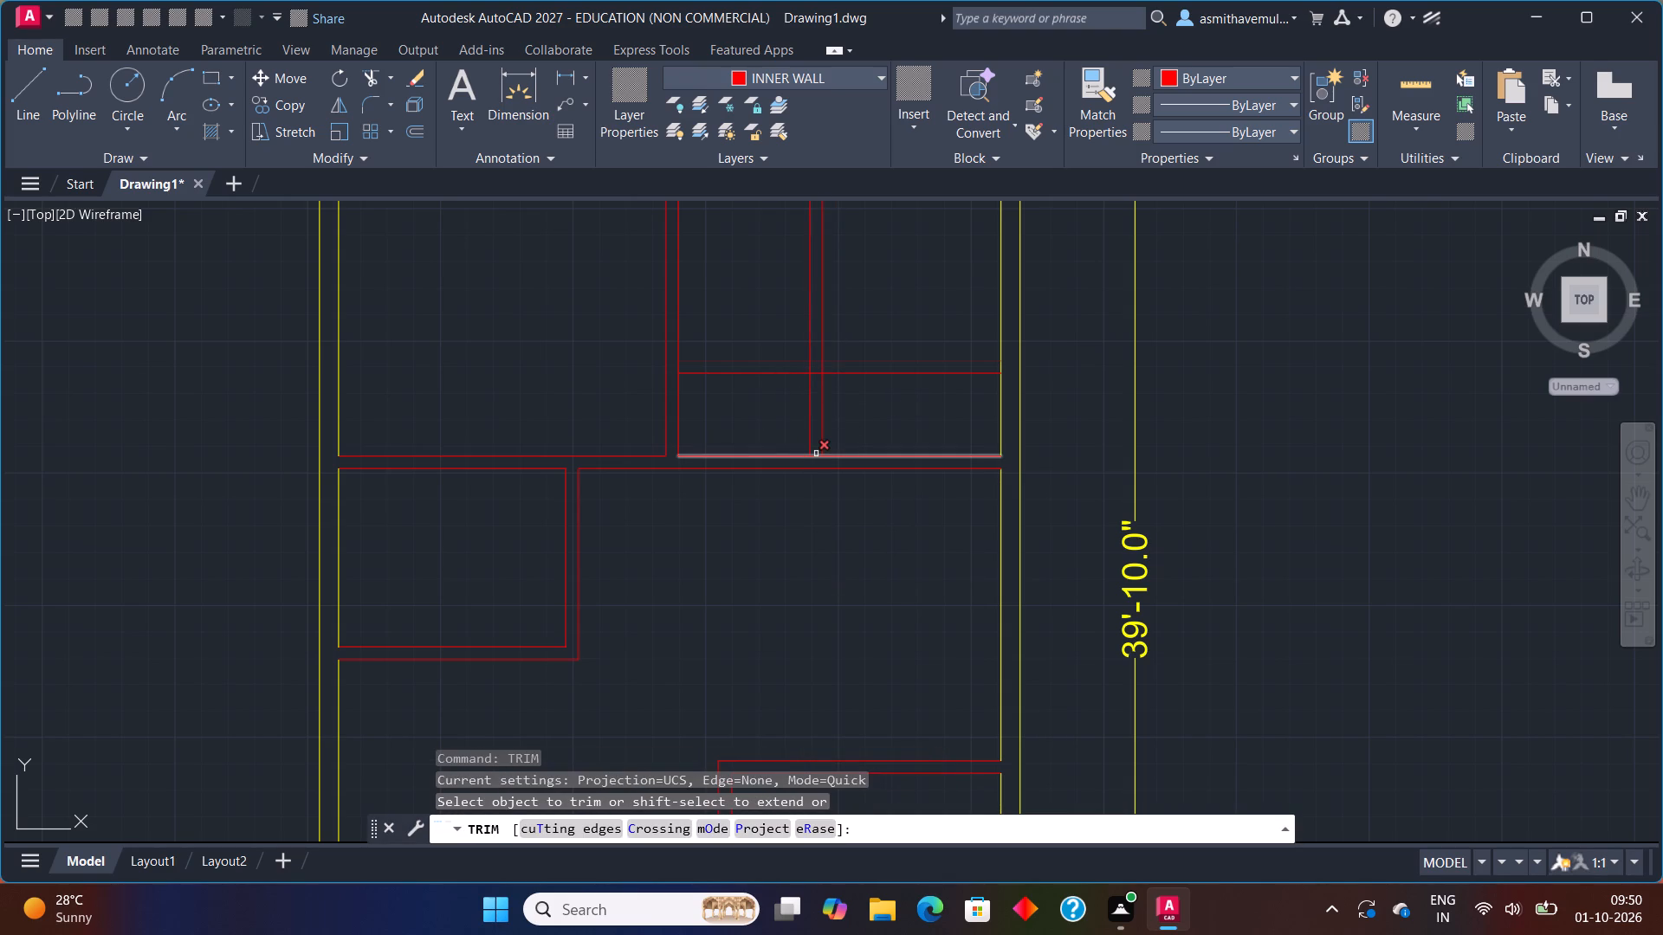
left_click_drag(752, 405, 732, 305)
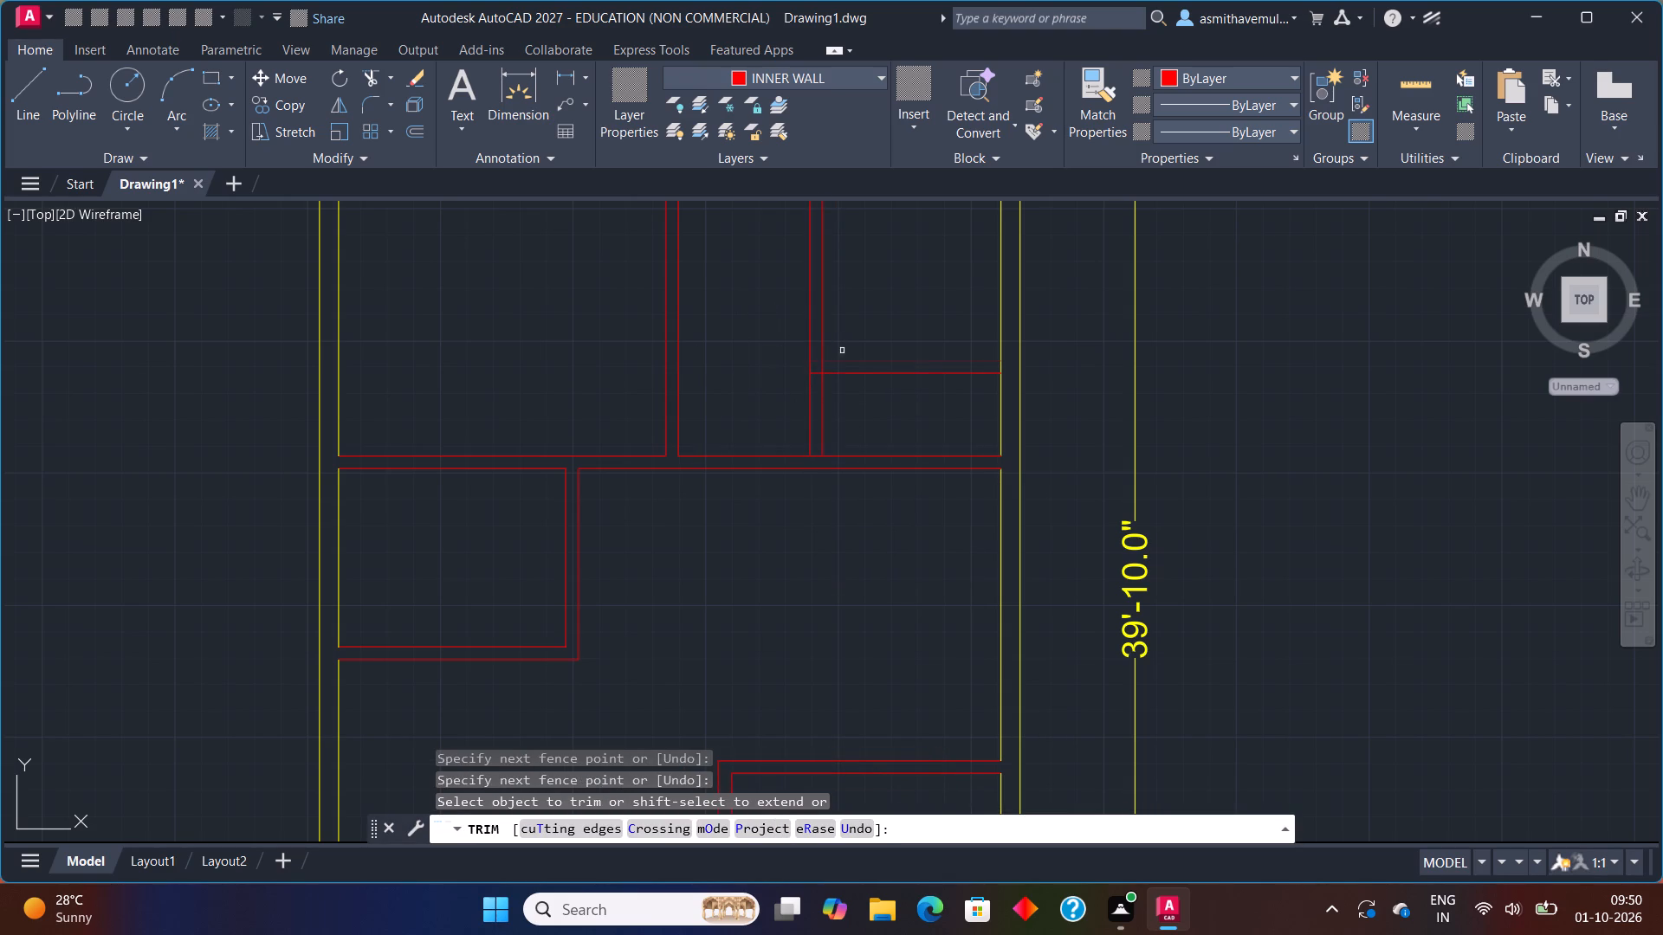
left_click_drag(847, 324, 810, 326)
Trim the right outer wall's inner line between the two lines of the new small room's top wall.
scroll(812, 288, "down", 3)
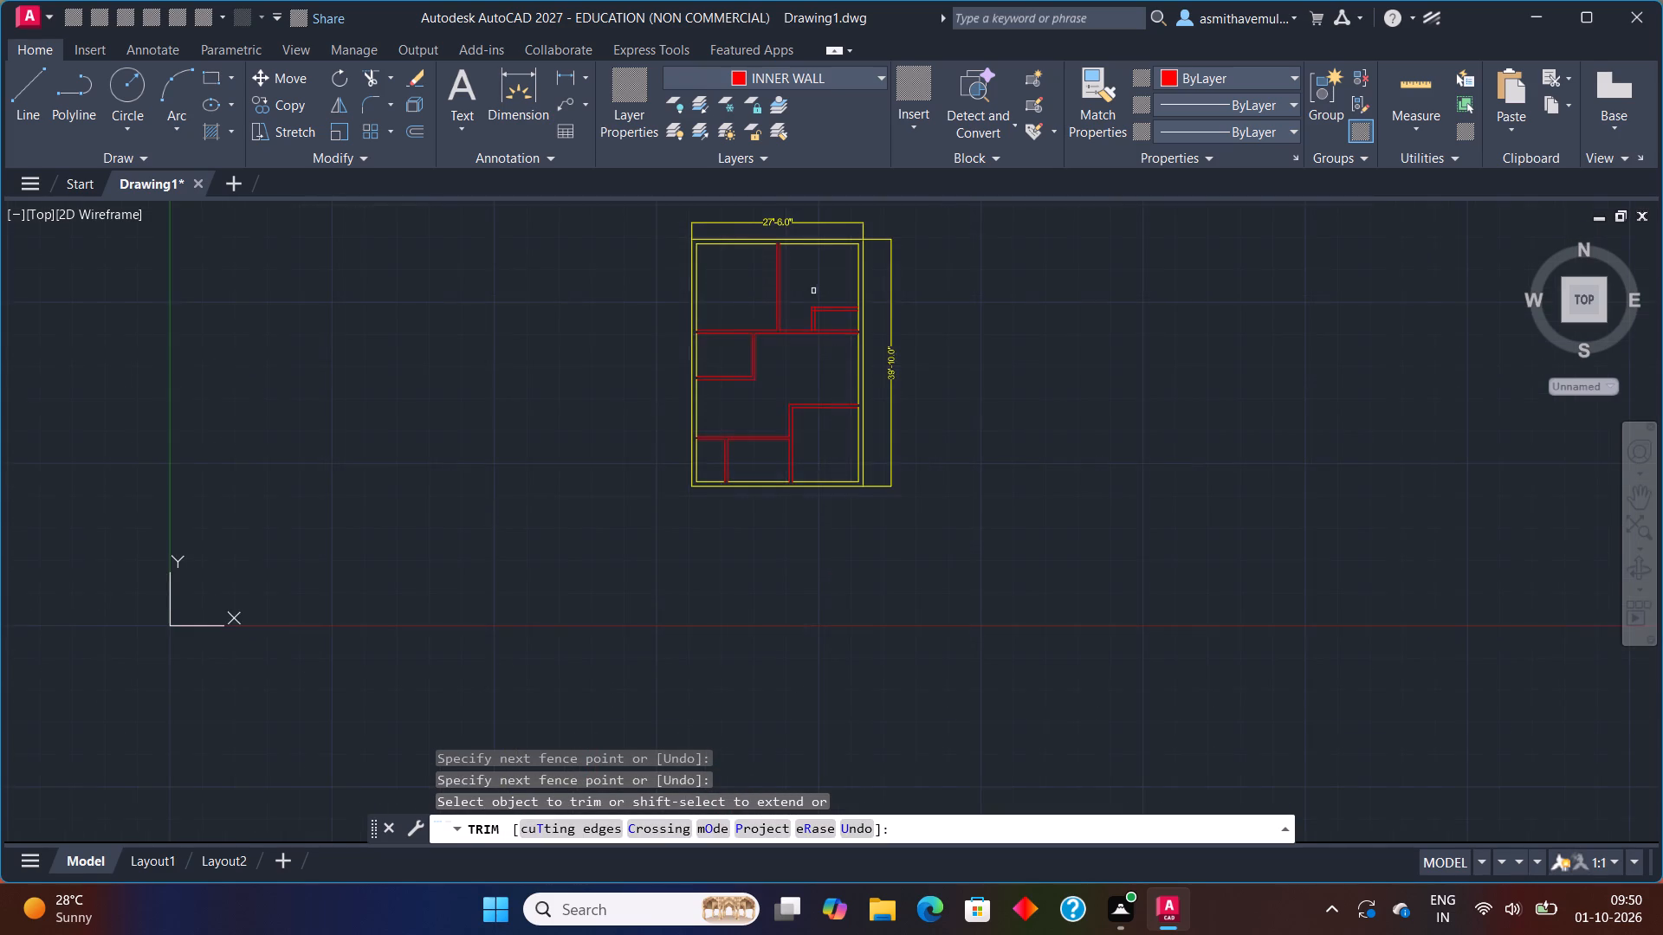
middle_click_drag(816, 289, 817, 314)
scroll(853, 370, "up", 2)
middle_click_drag(857, 321, 892, 482)
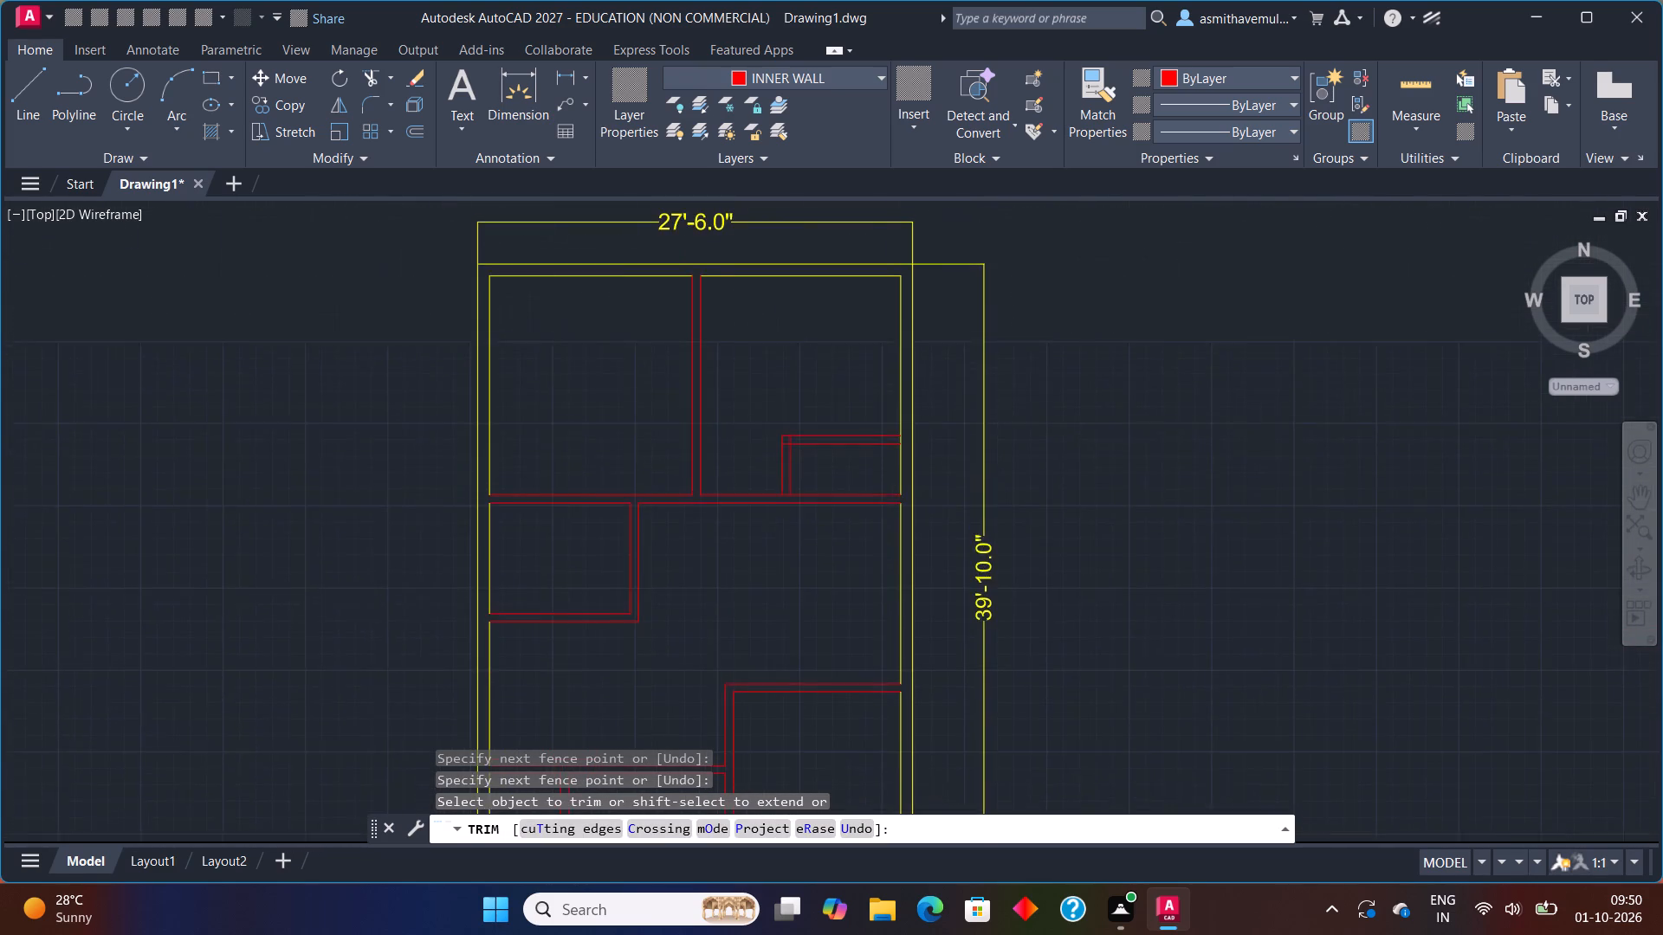
scroll(893, 474, "up", 3)
left_click_drag(907, 347, 925, 340)
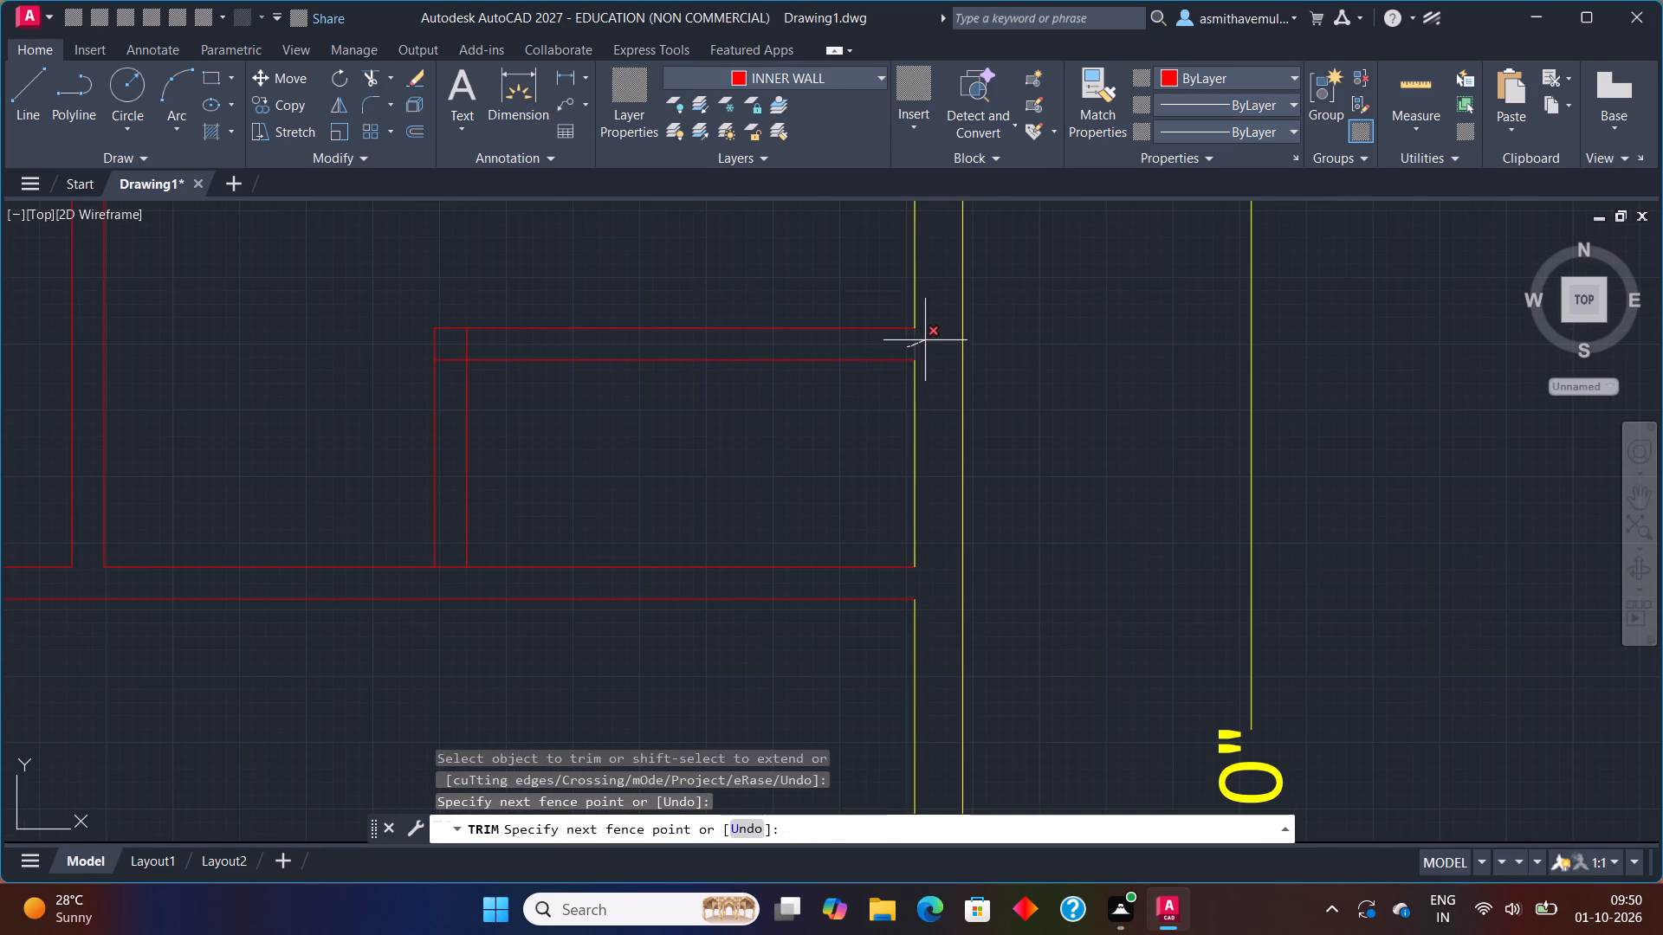
left_click_drag(925, 340, 930, 339)
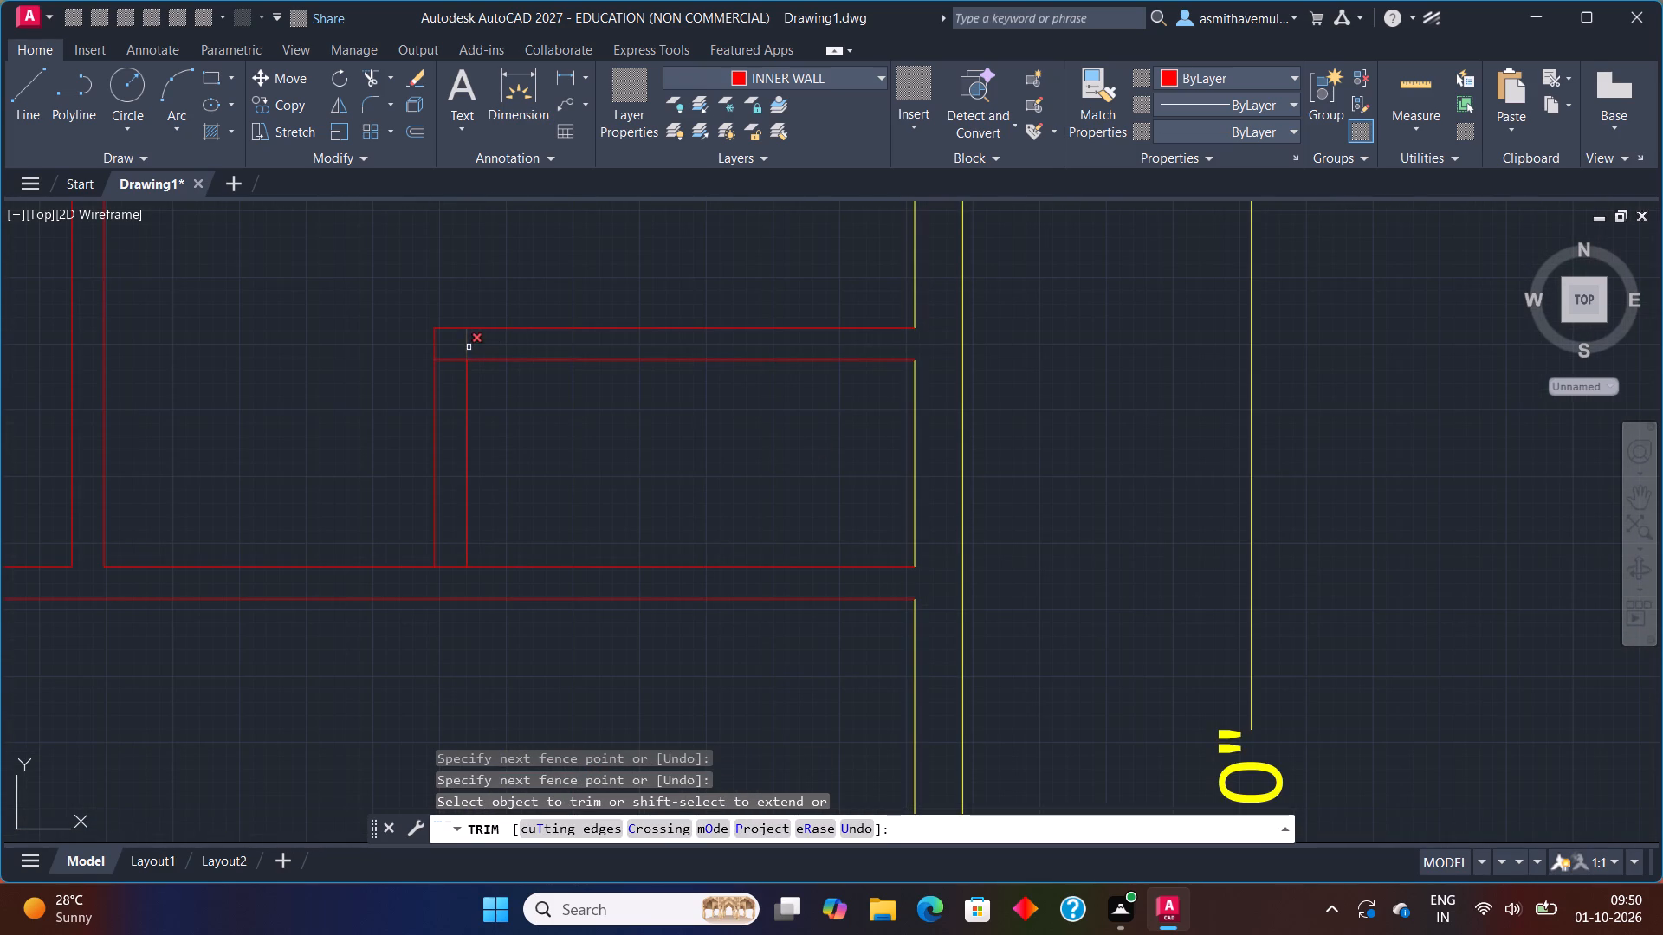
Trim the overlapping inner line ends at the new small room's upper-left wall corner.
left_click_drag(478, 352, 452, 381)
Trim the horizontal wall's upper line between the two lines of the small room's left wall.
left_click_drag(458, 585, 456, 535)
scroll(265, 392, "down", 3)
middle_click_drag(317, 369, 768, 384)
scroll(742, 438, "down", 2)
scroll(690, 578, "up", 2)
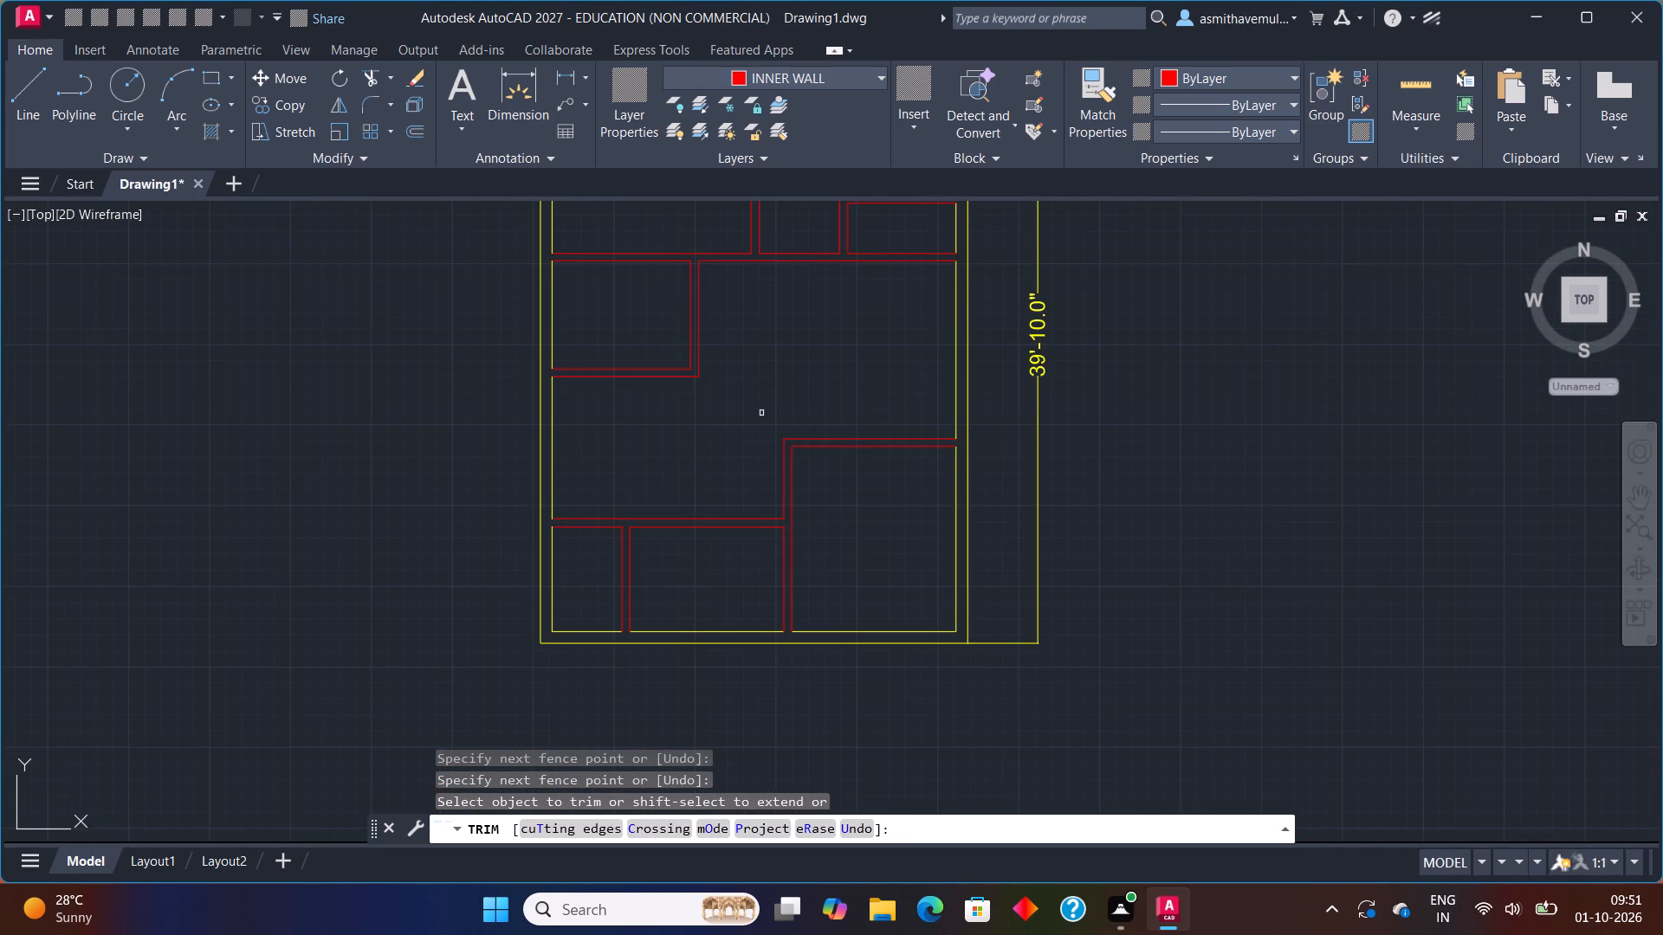
key("Escape")
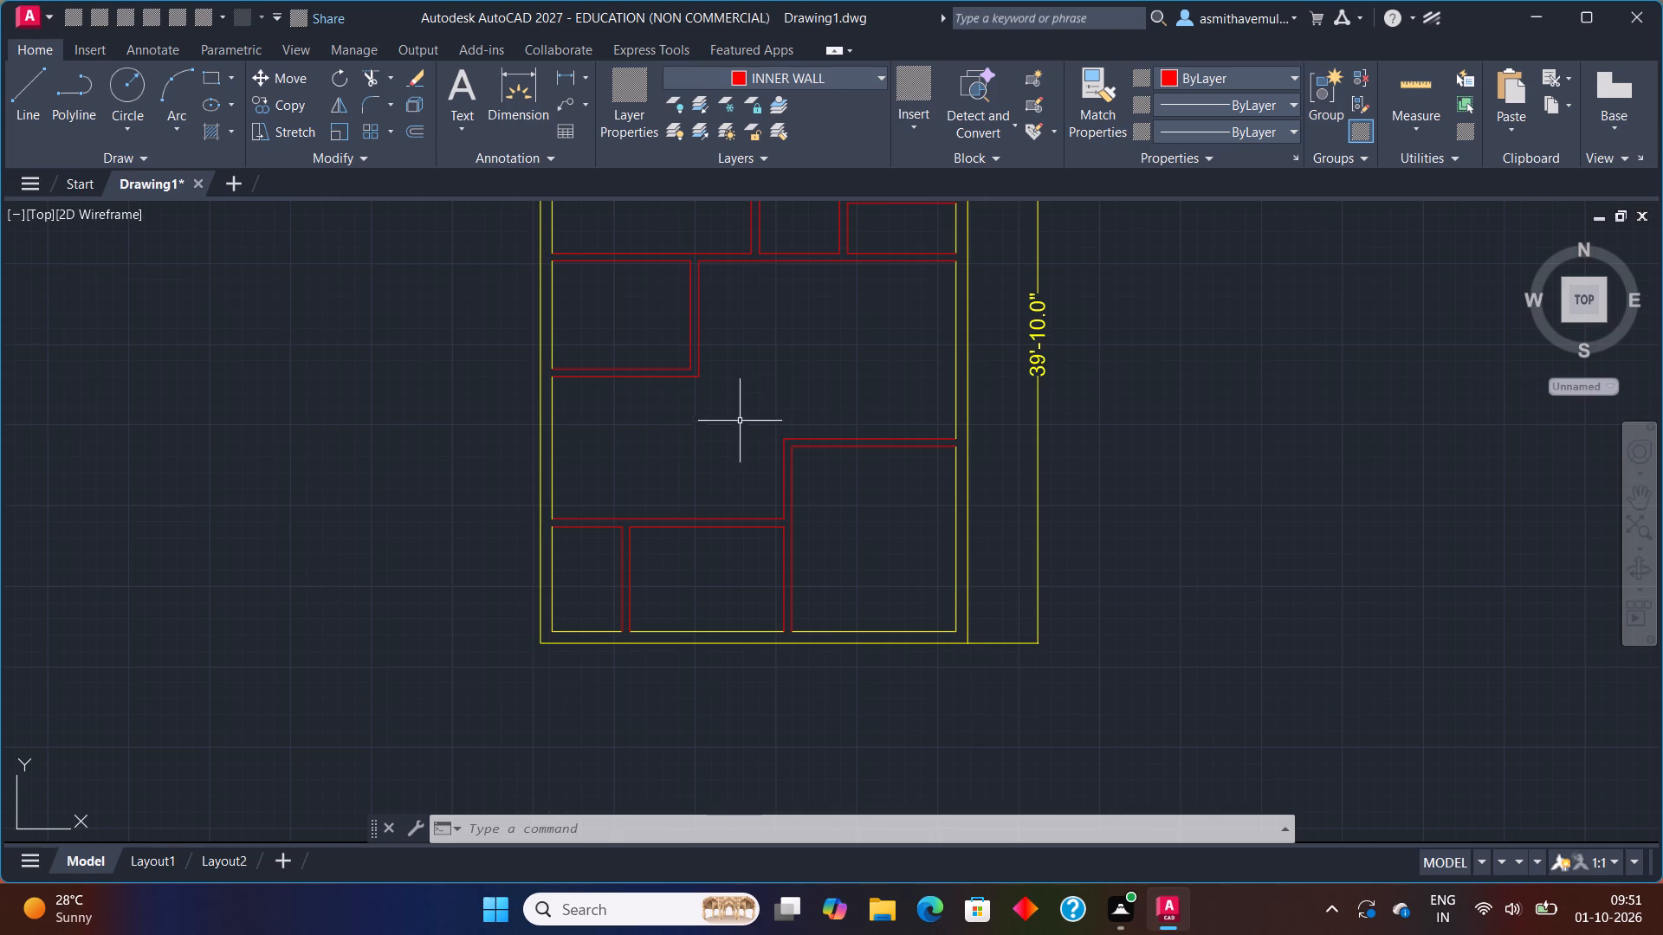
Make the DOORS layer current.
key("l")
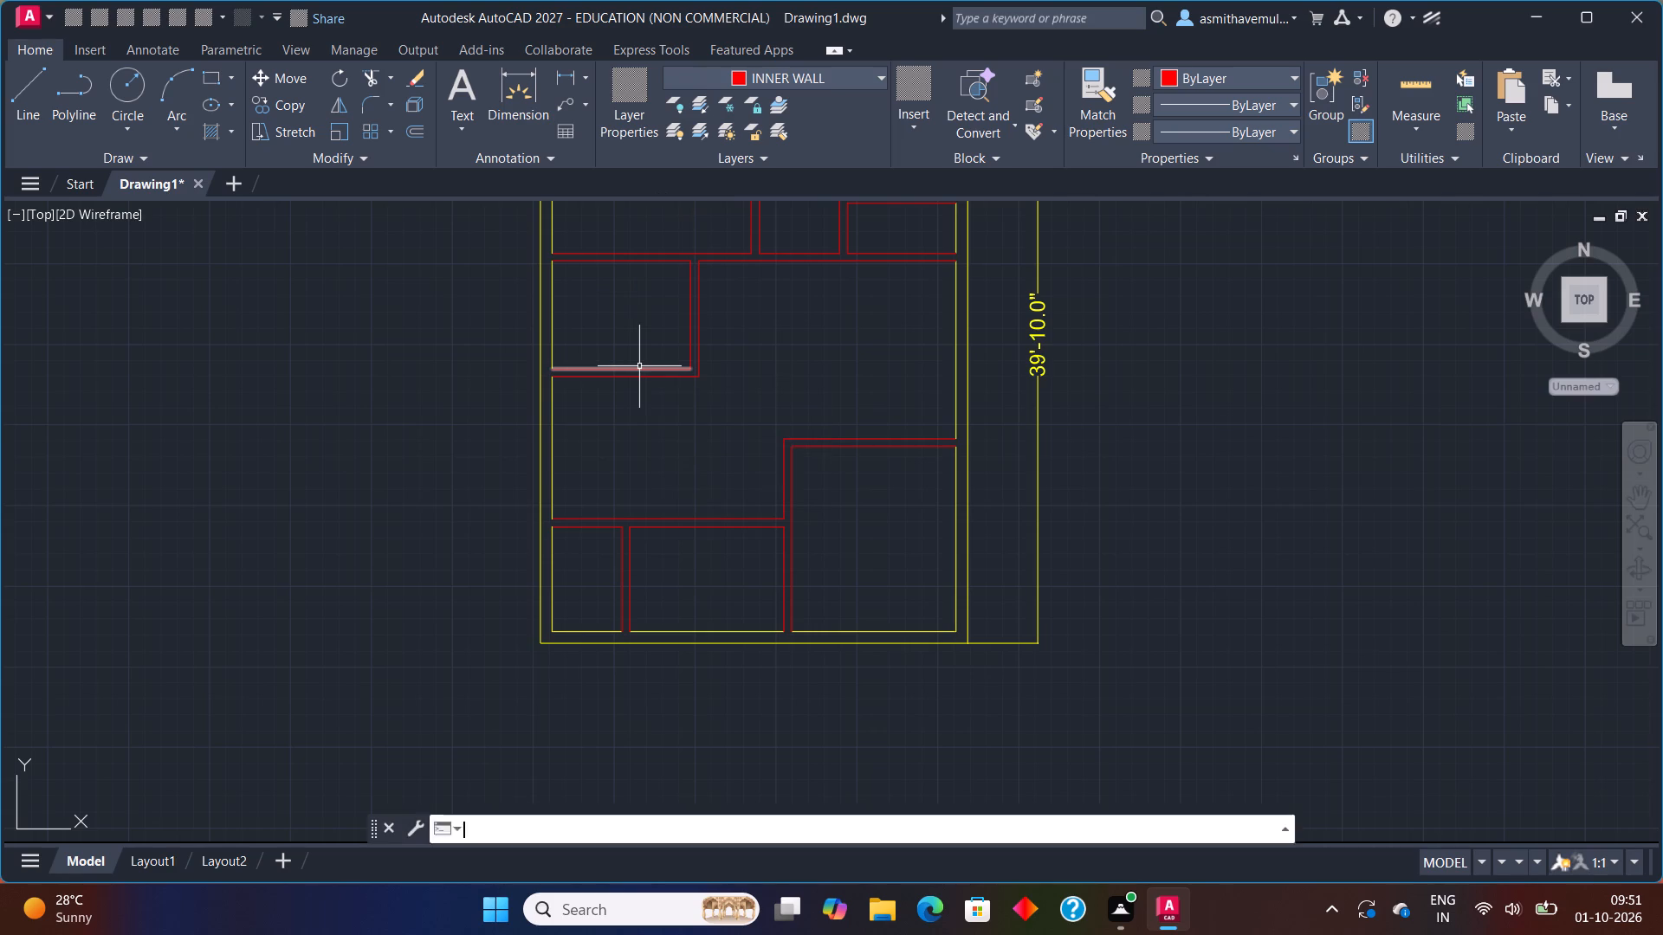
key("a")
key("Return")
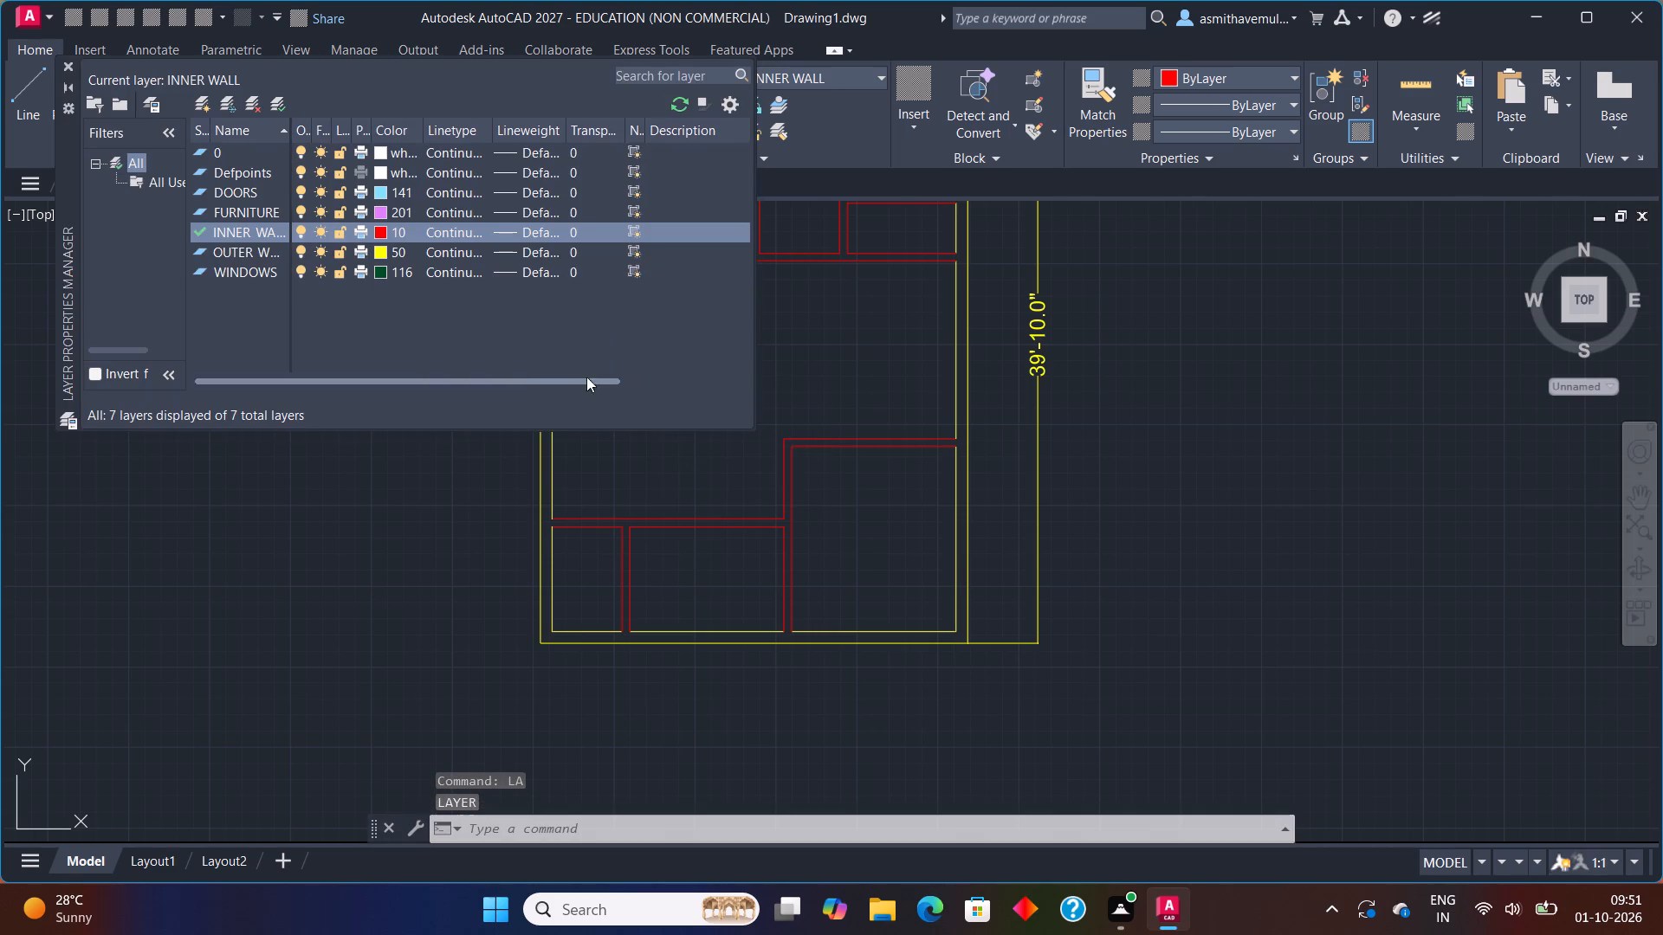
left_click(384, 186)
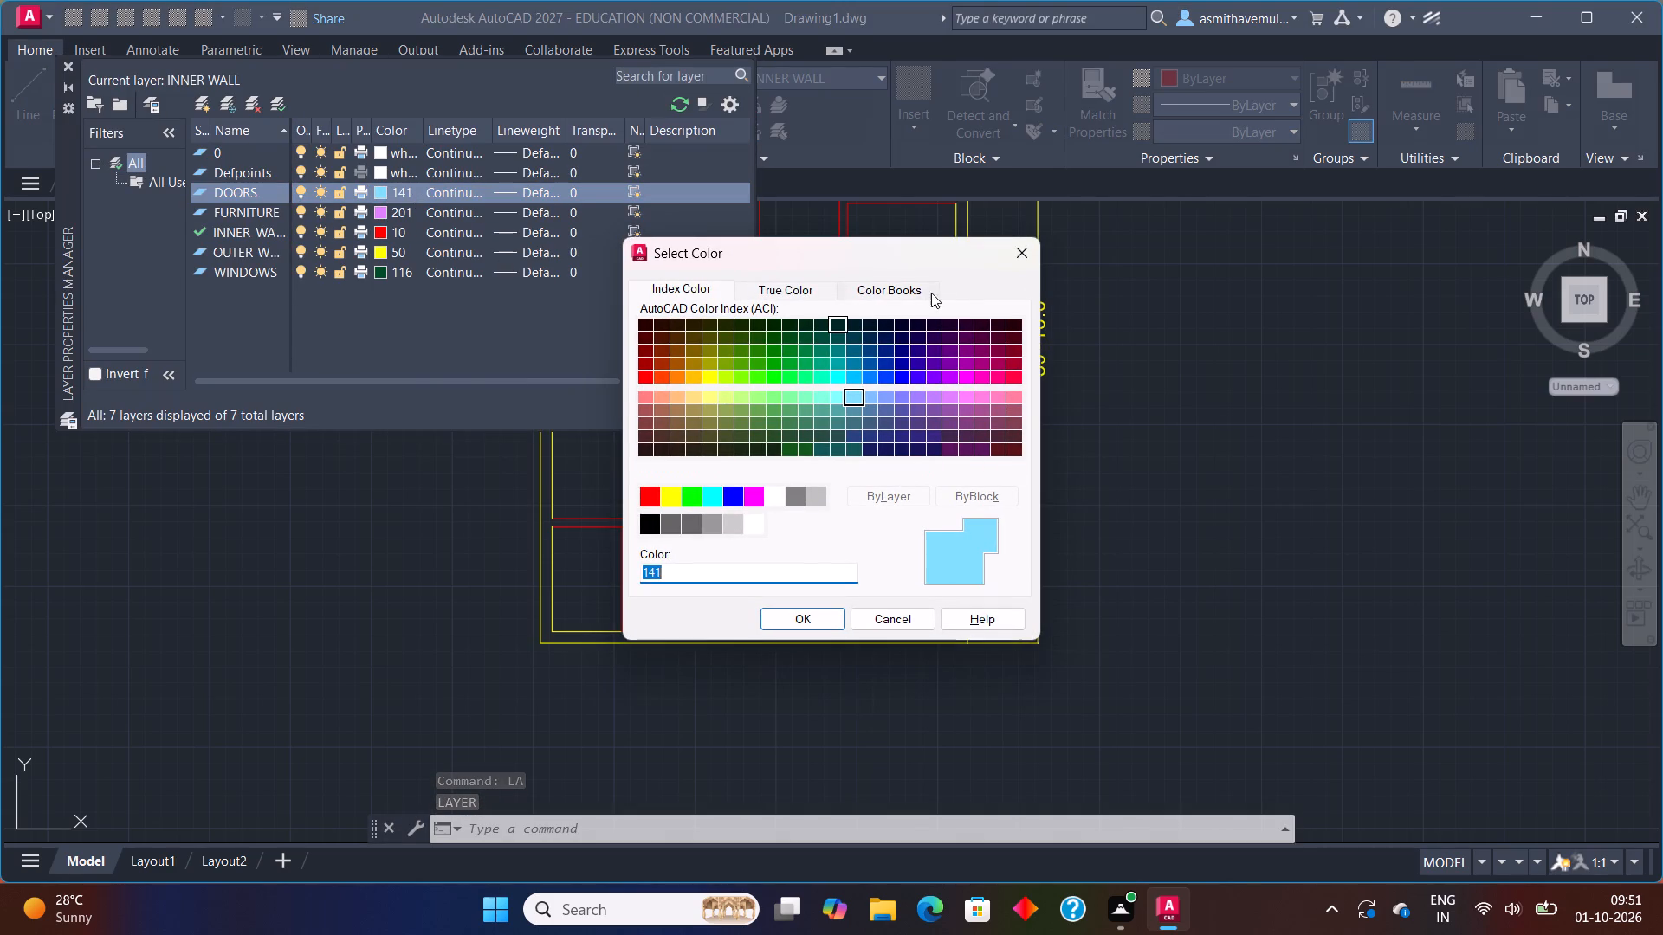
left_click(1027, 251)
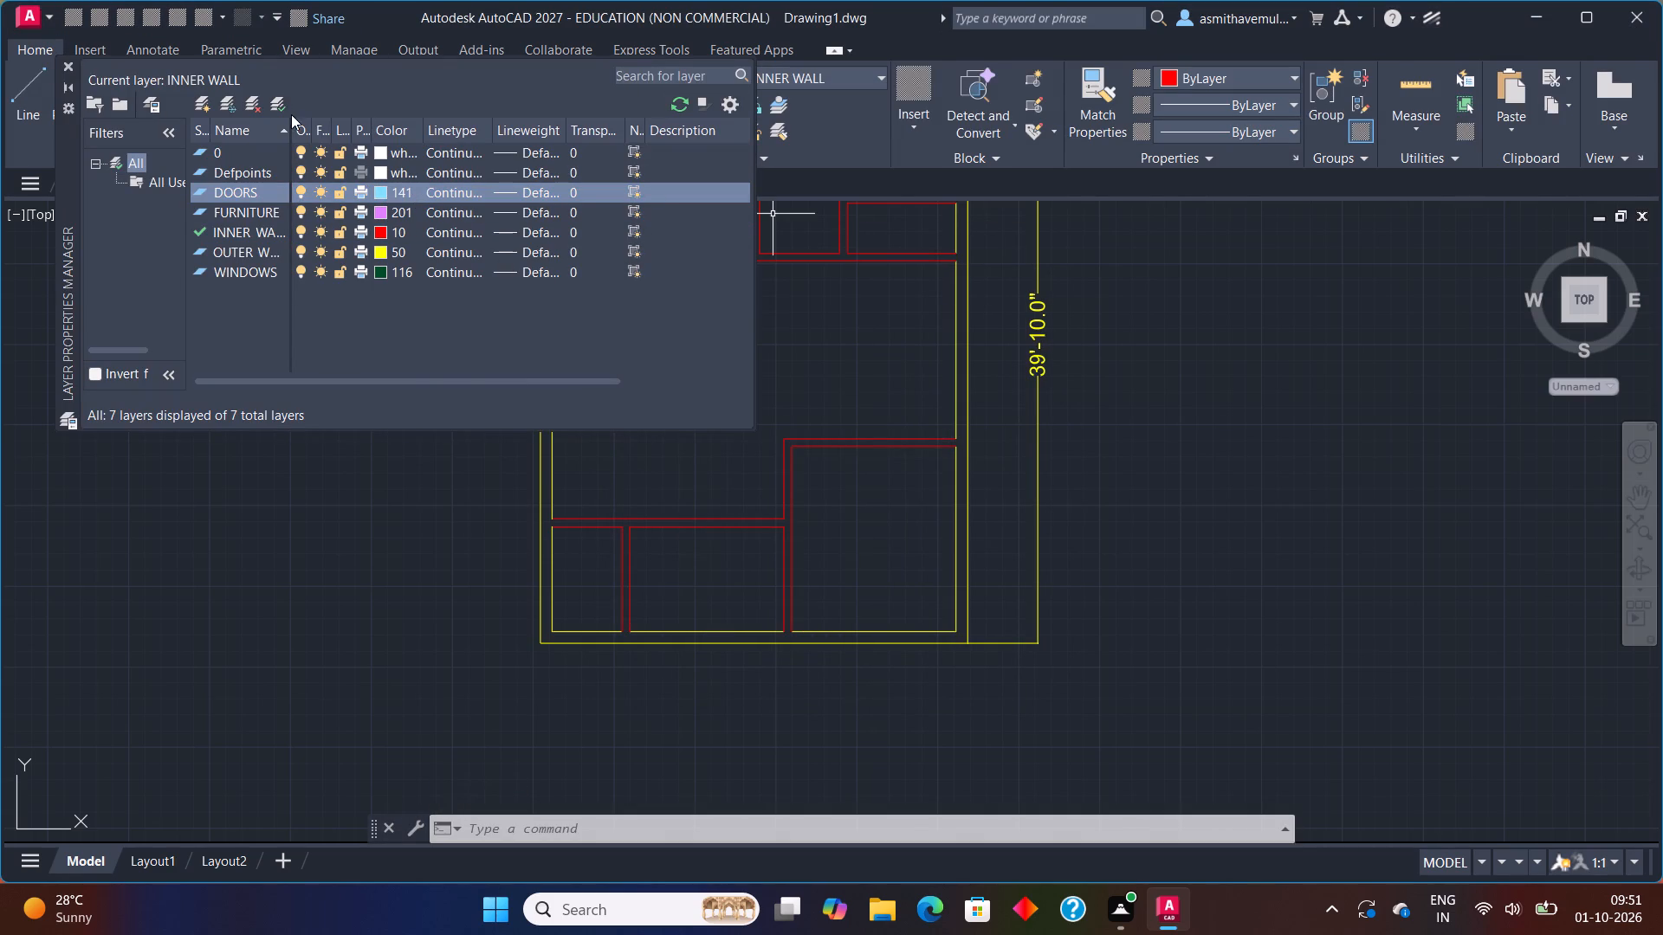
left_click(281, 106)
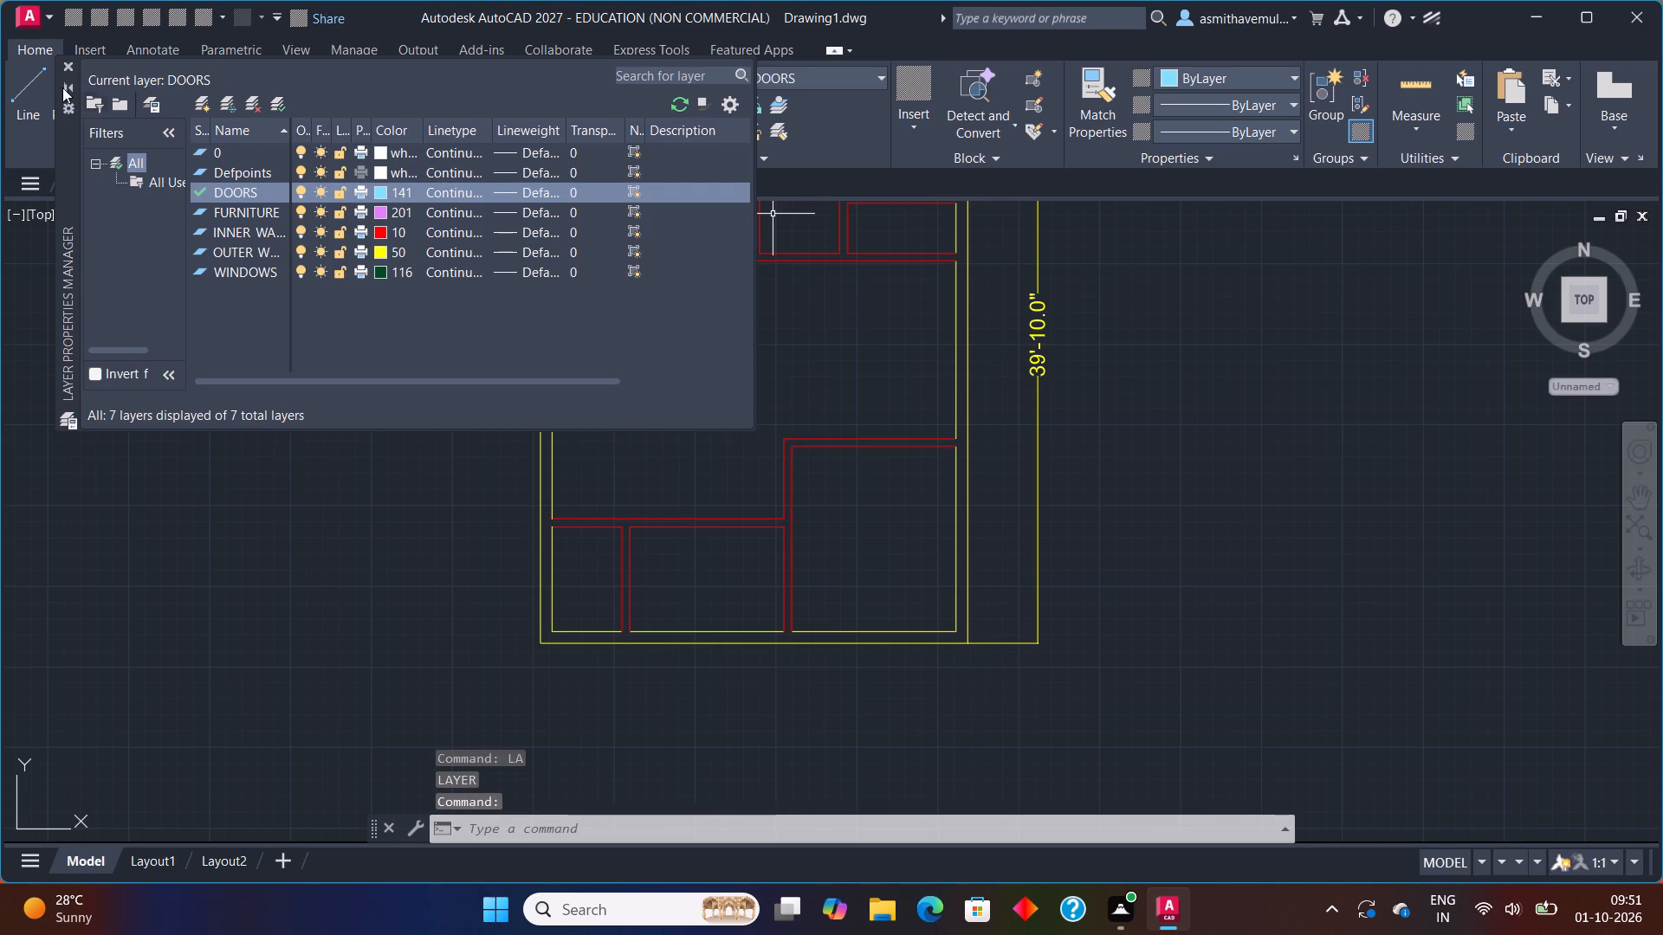
left_click(67, 68)
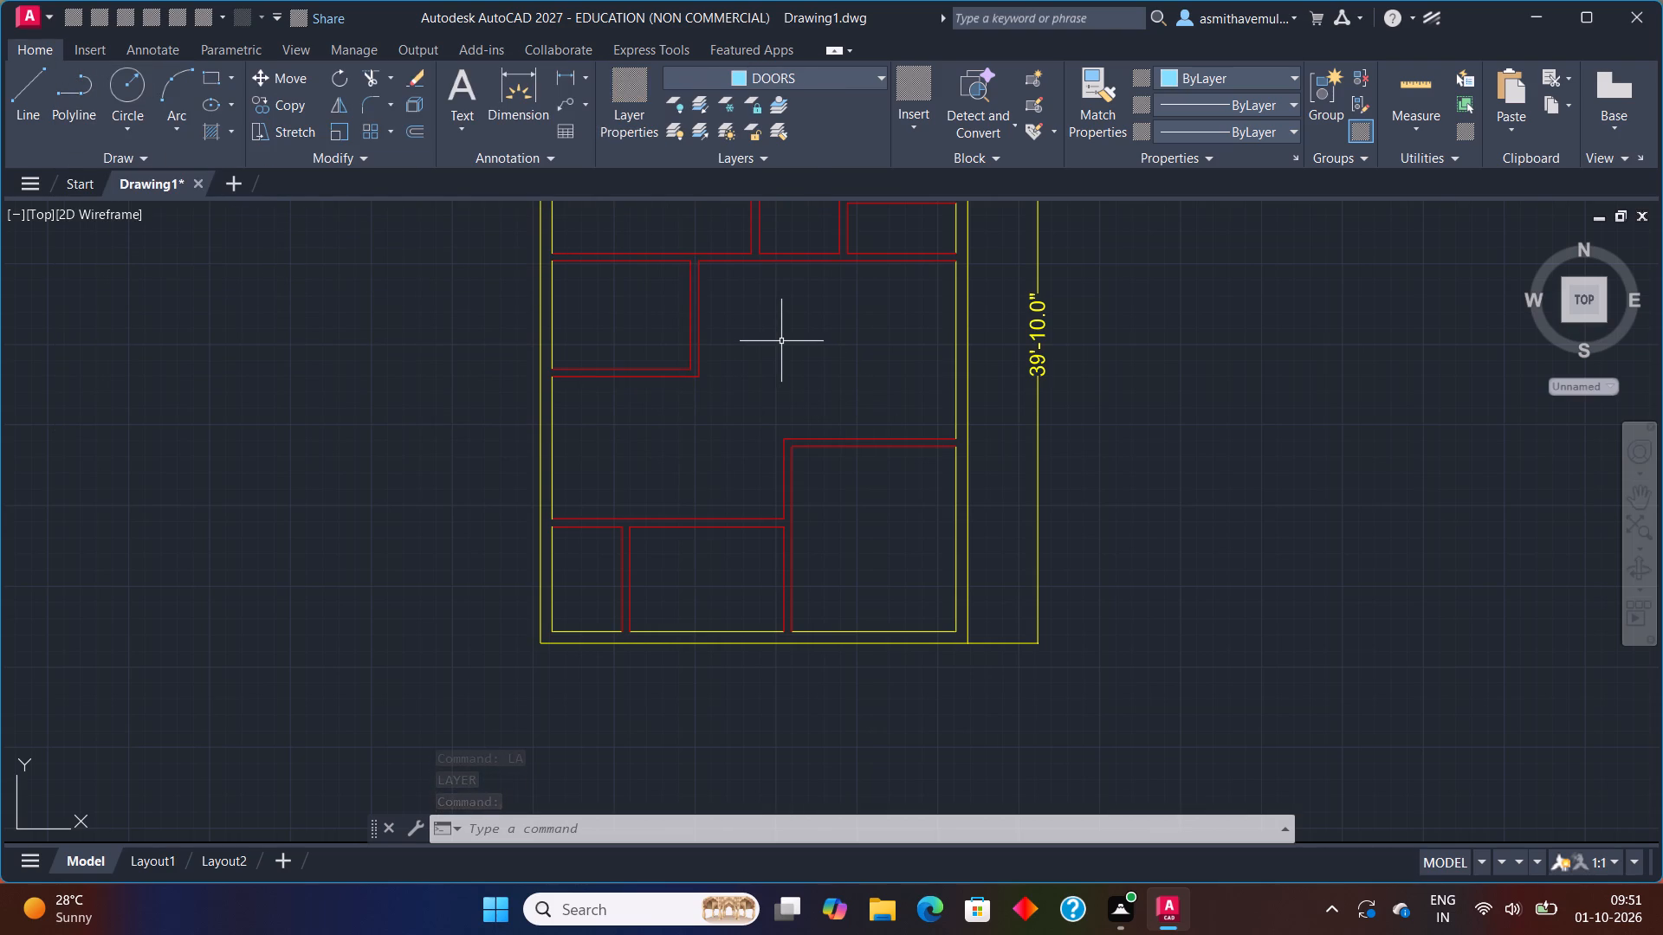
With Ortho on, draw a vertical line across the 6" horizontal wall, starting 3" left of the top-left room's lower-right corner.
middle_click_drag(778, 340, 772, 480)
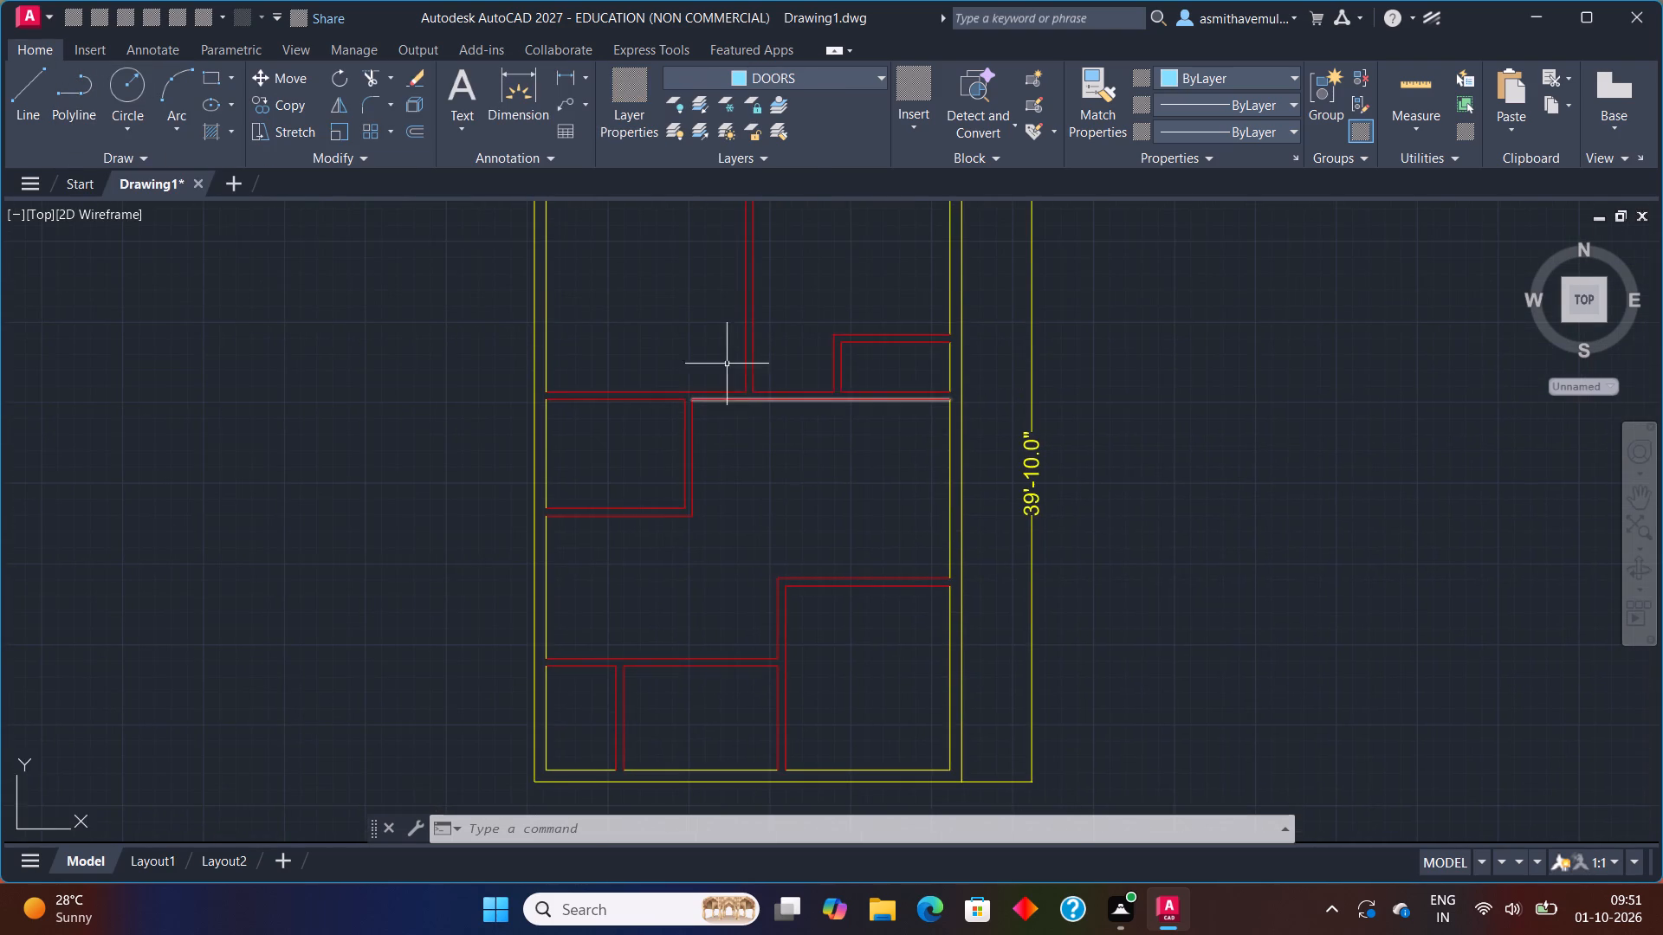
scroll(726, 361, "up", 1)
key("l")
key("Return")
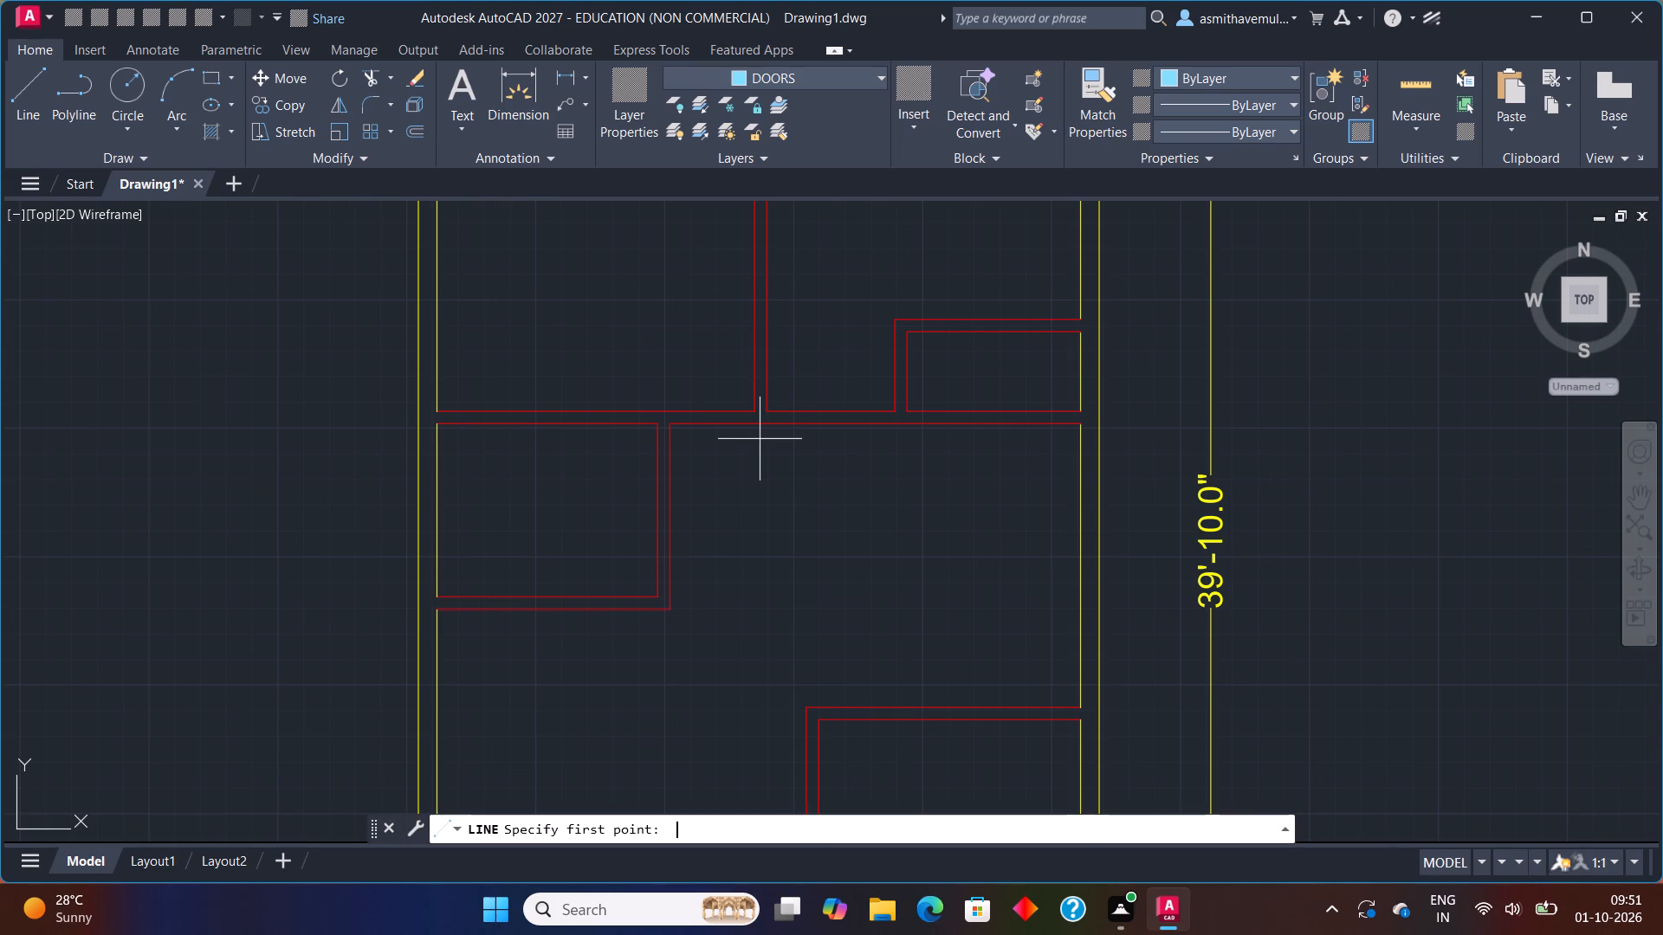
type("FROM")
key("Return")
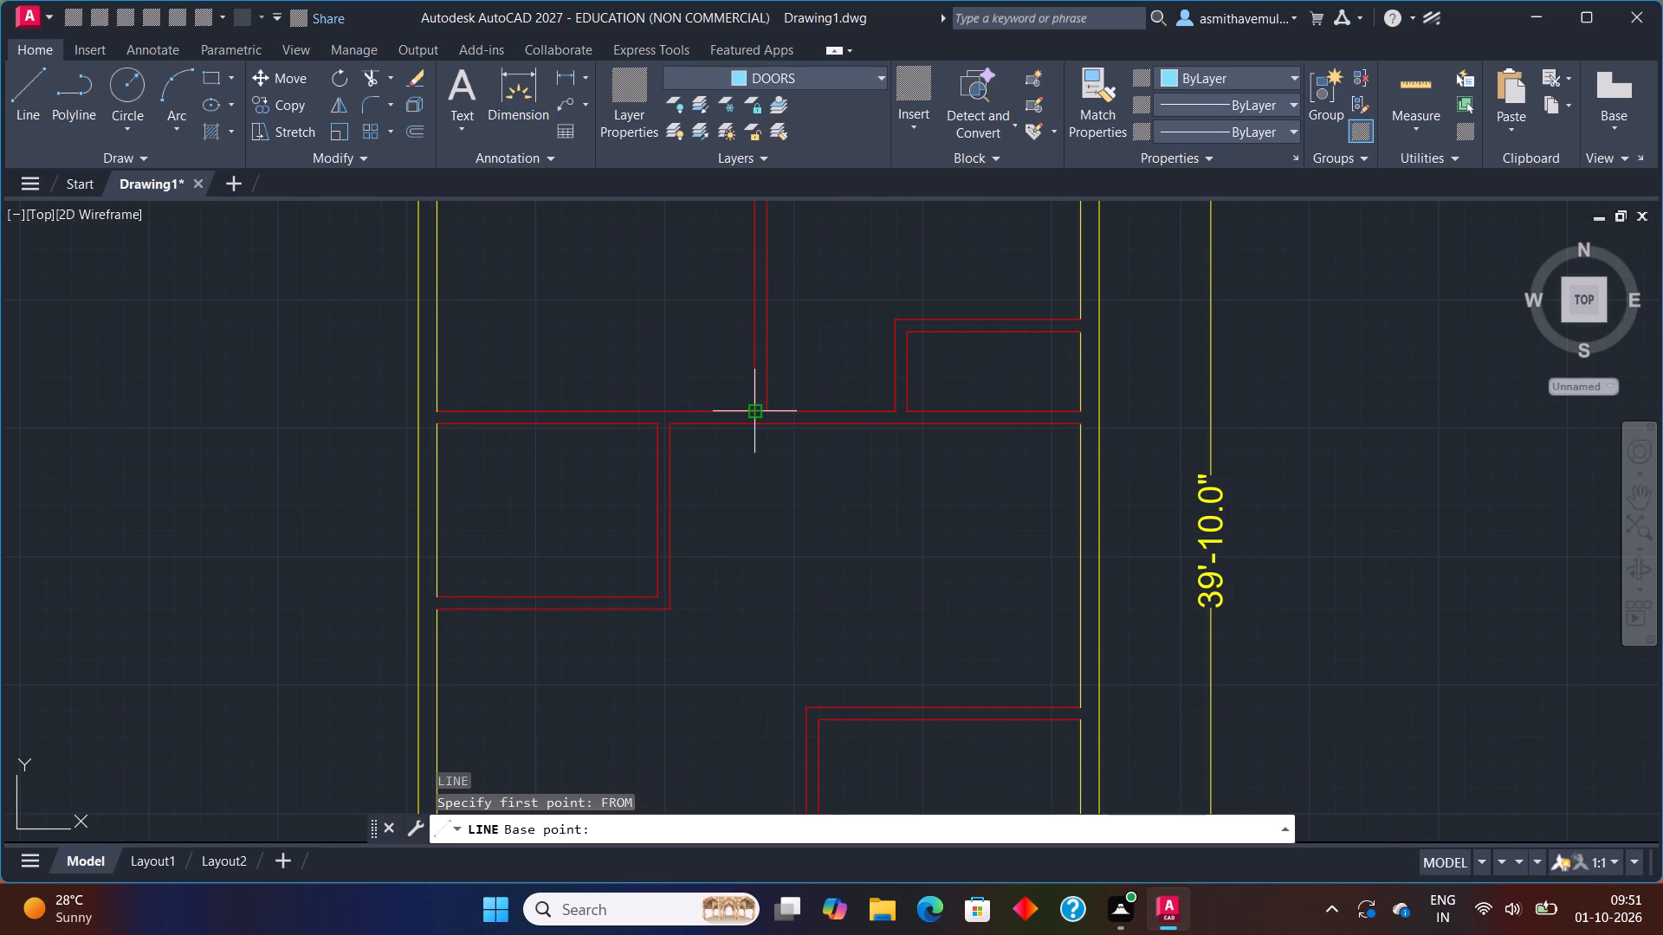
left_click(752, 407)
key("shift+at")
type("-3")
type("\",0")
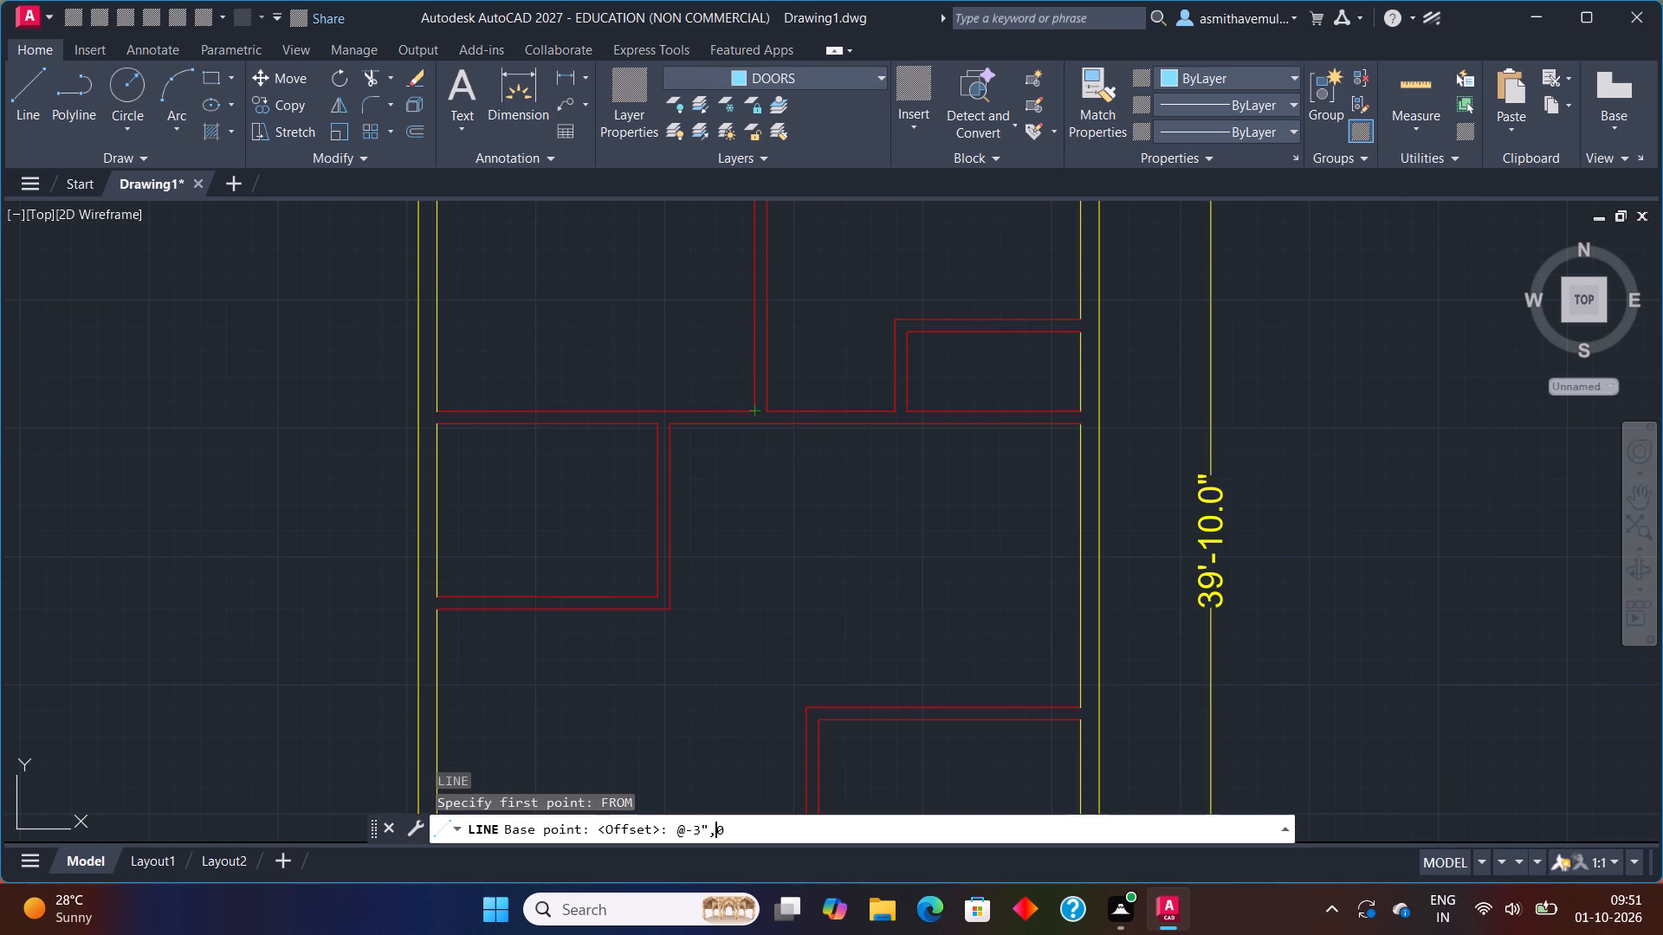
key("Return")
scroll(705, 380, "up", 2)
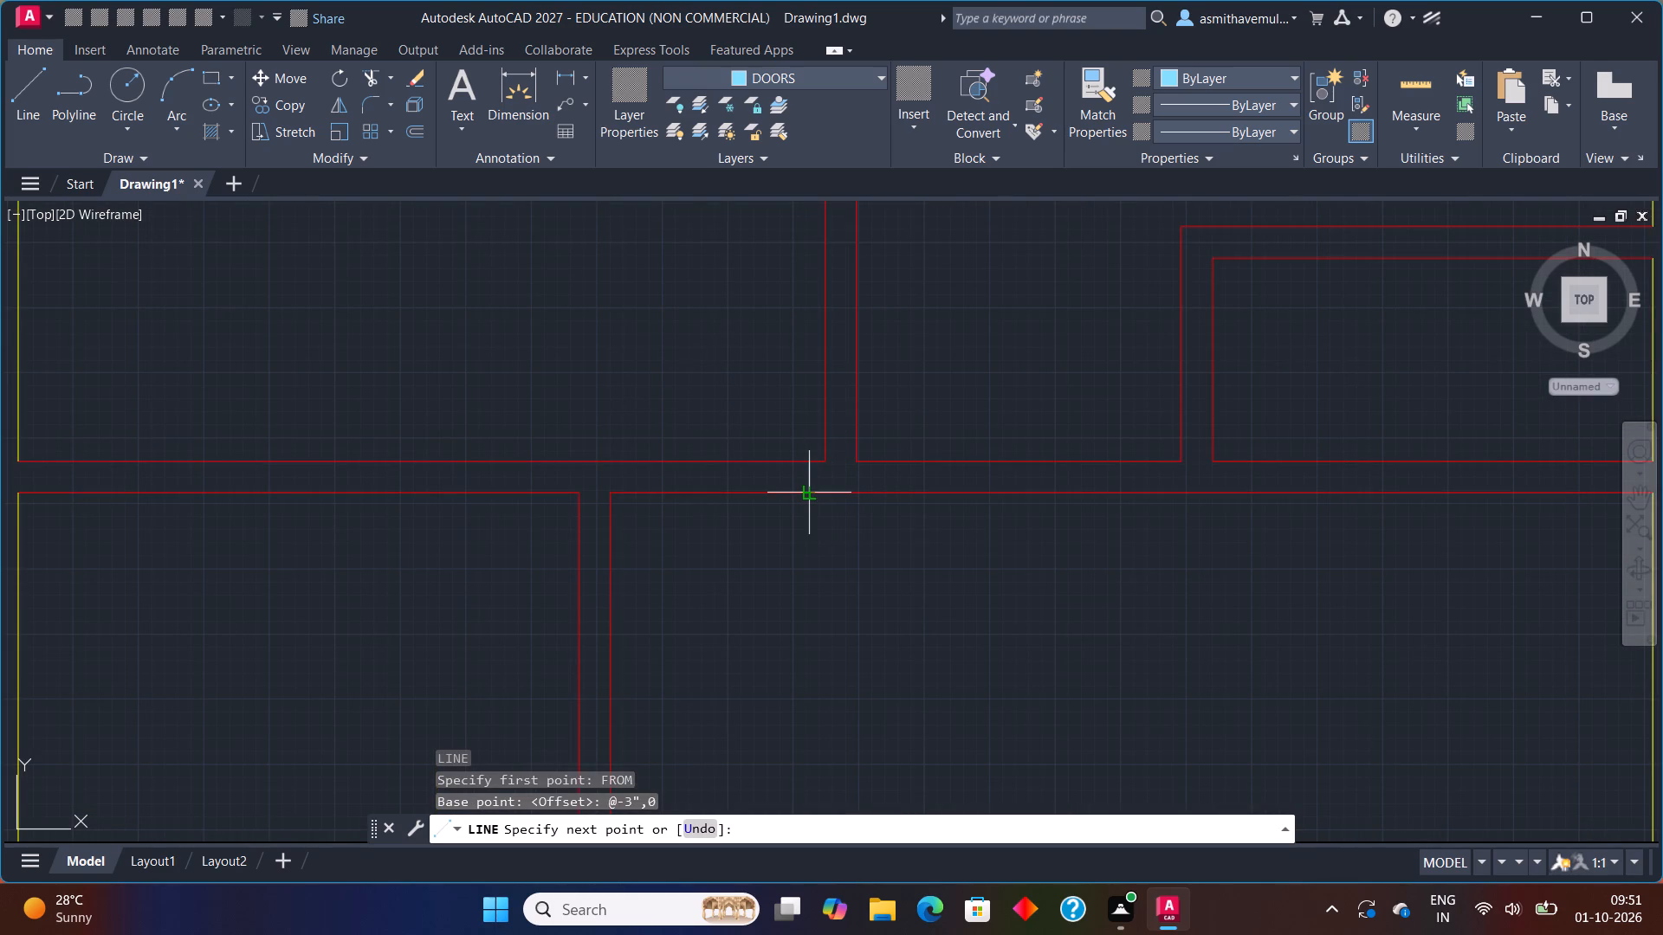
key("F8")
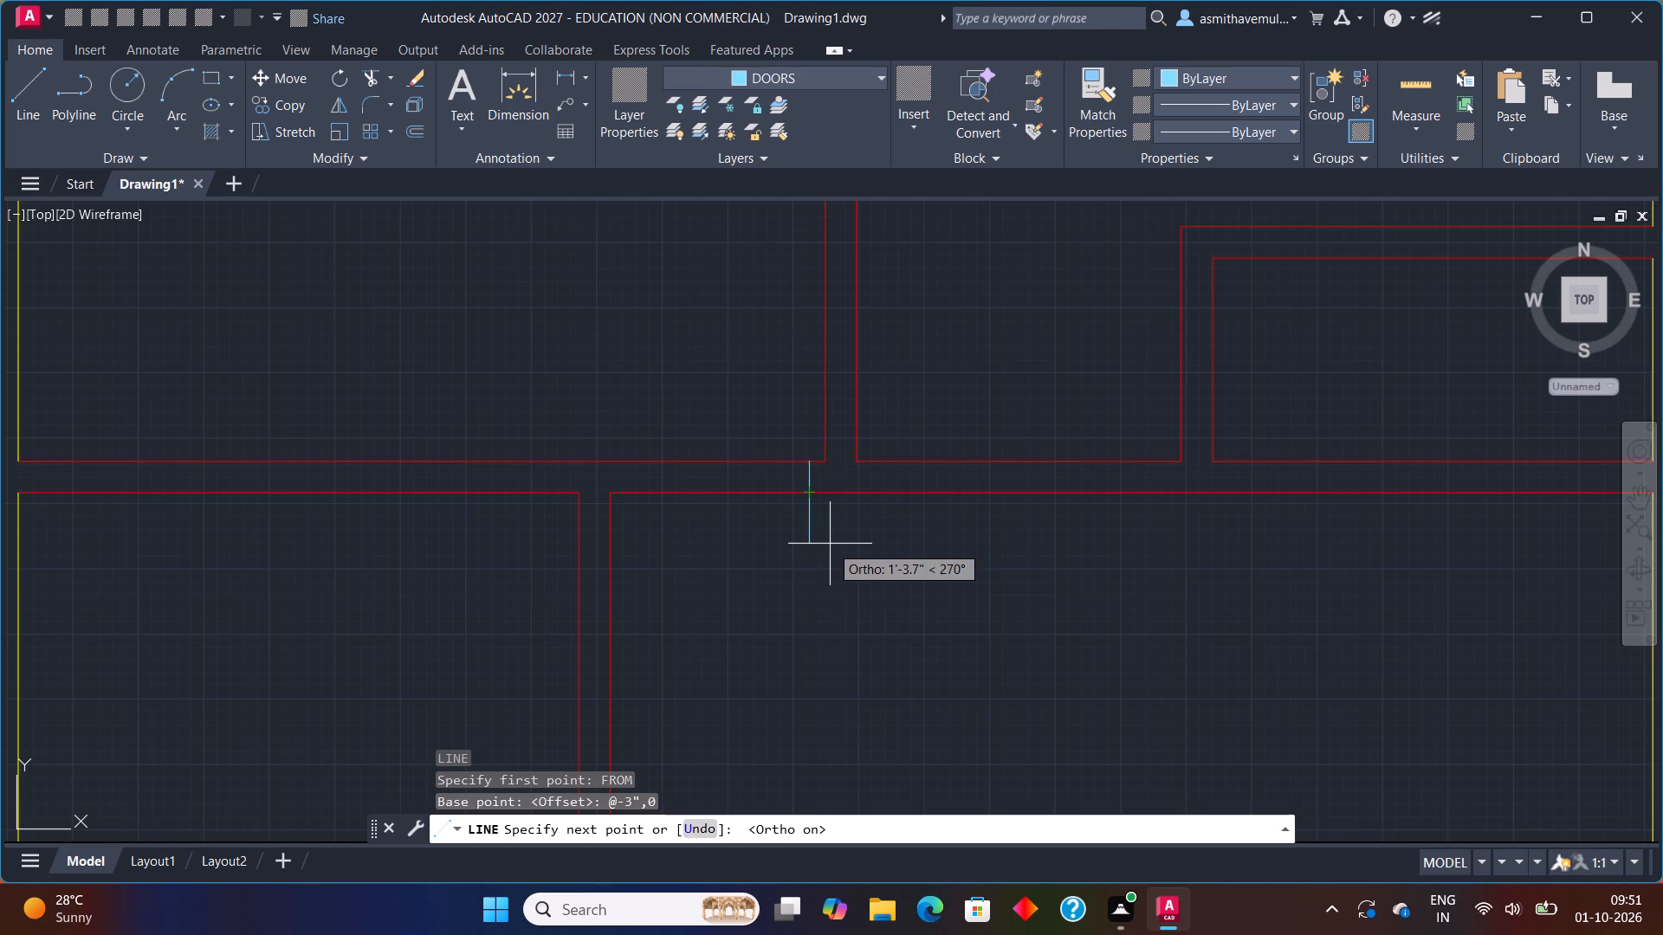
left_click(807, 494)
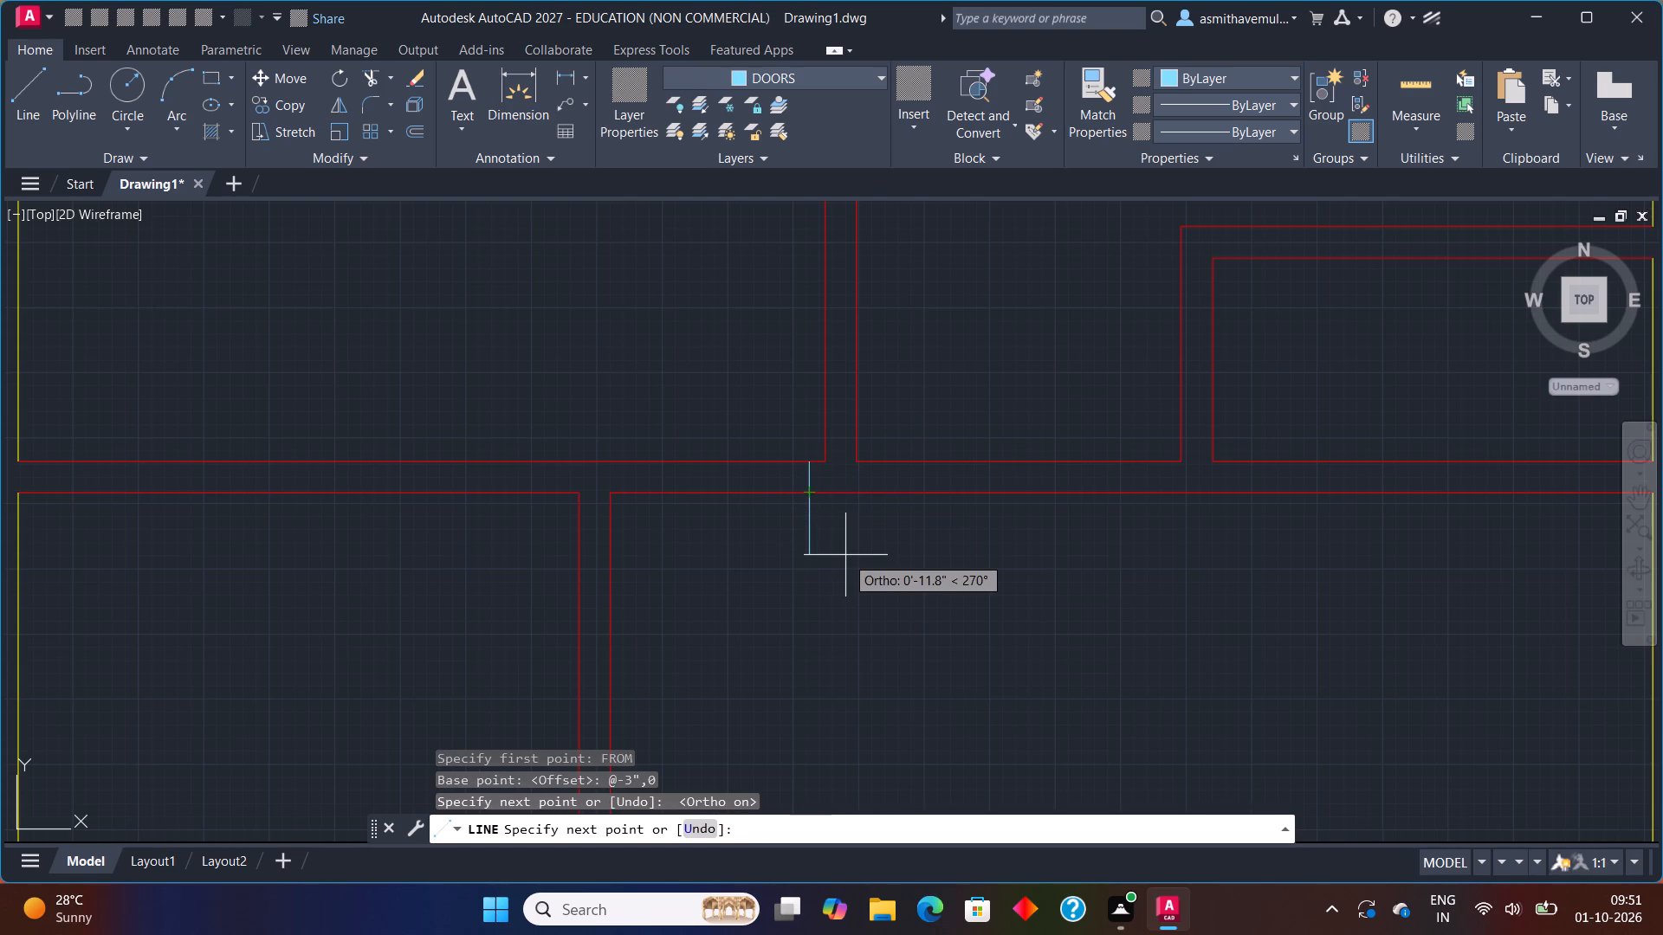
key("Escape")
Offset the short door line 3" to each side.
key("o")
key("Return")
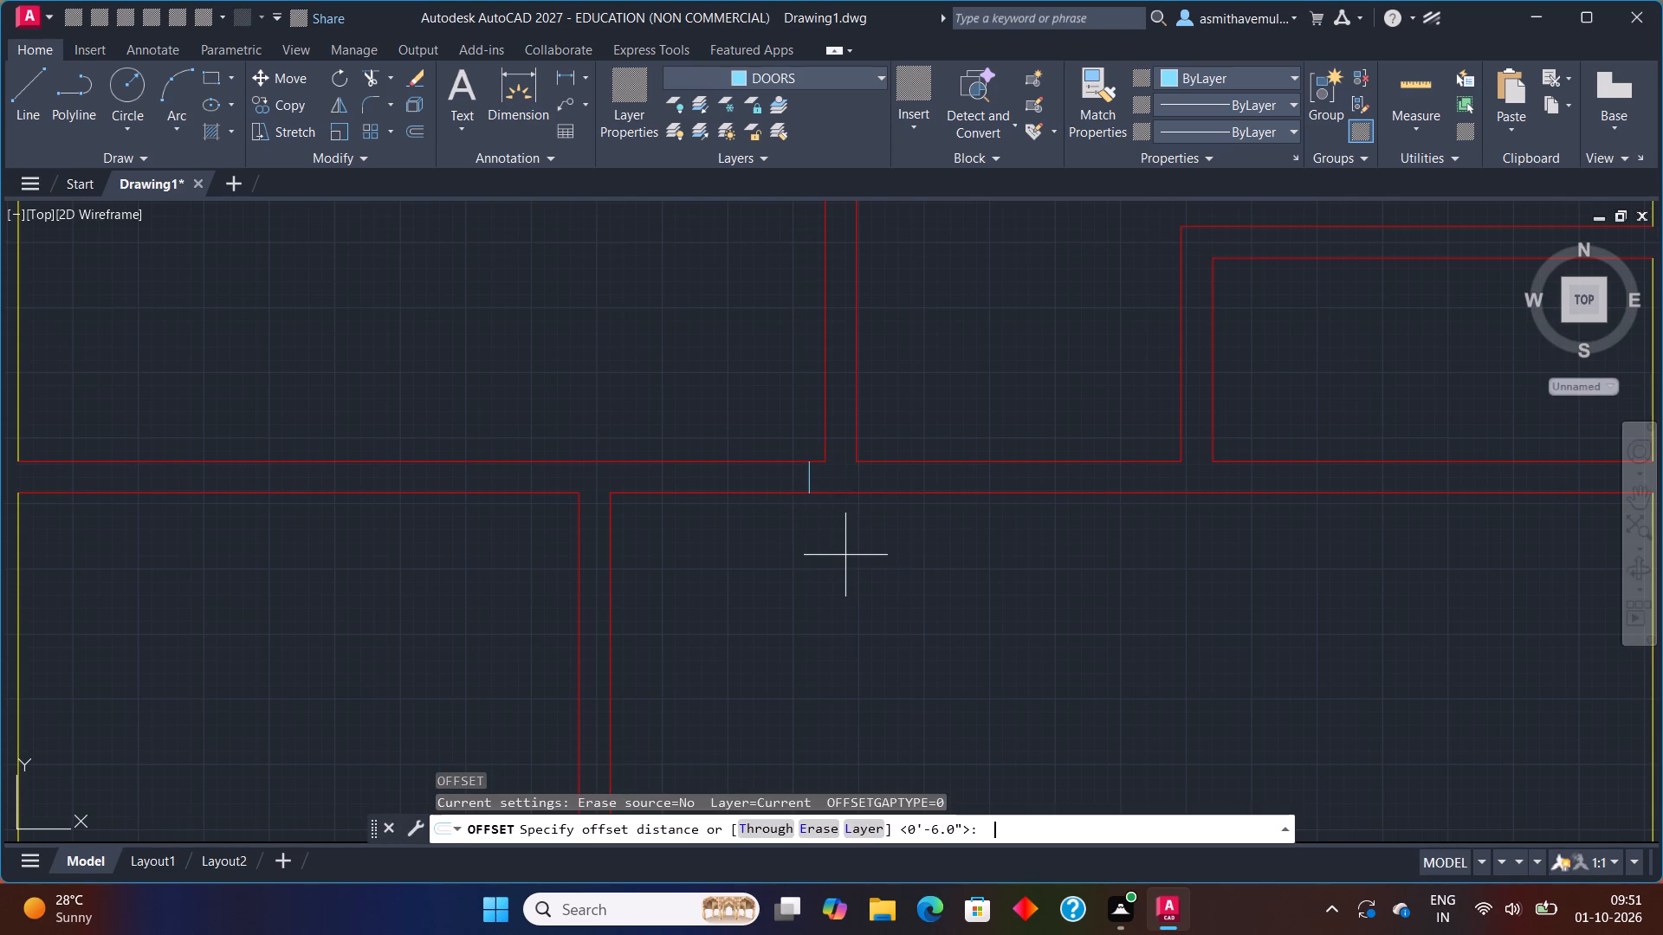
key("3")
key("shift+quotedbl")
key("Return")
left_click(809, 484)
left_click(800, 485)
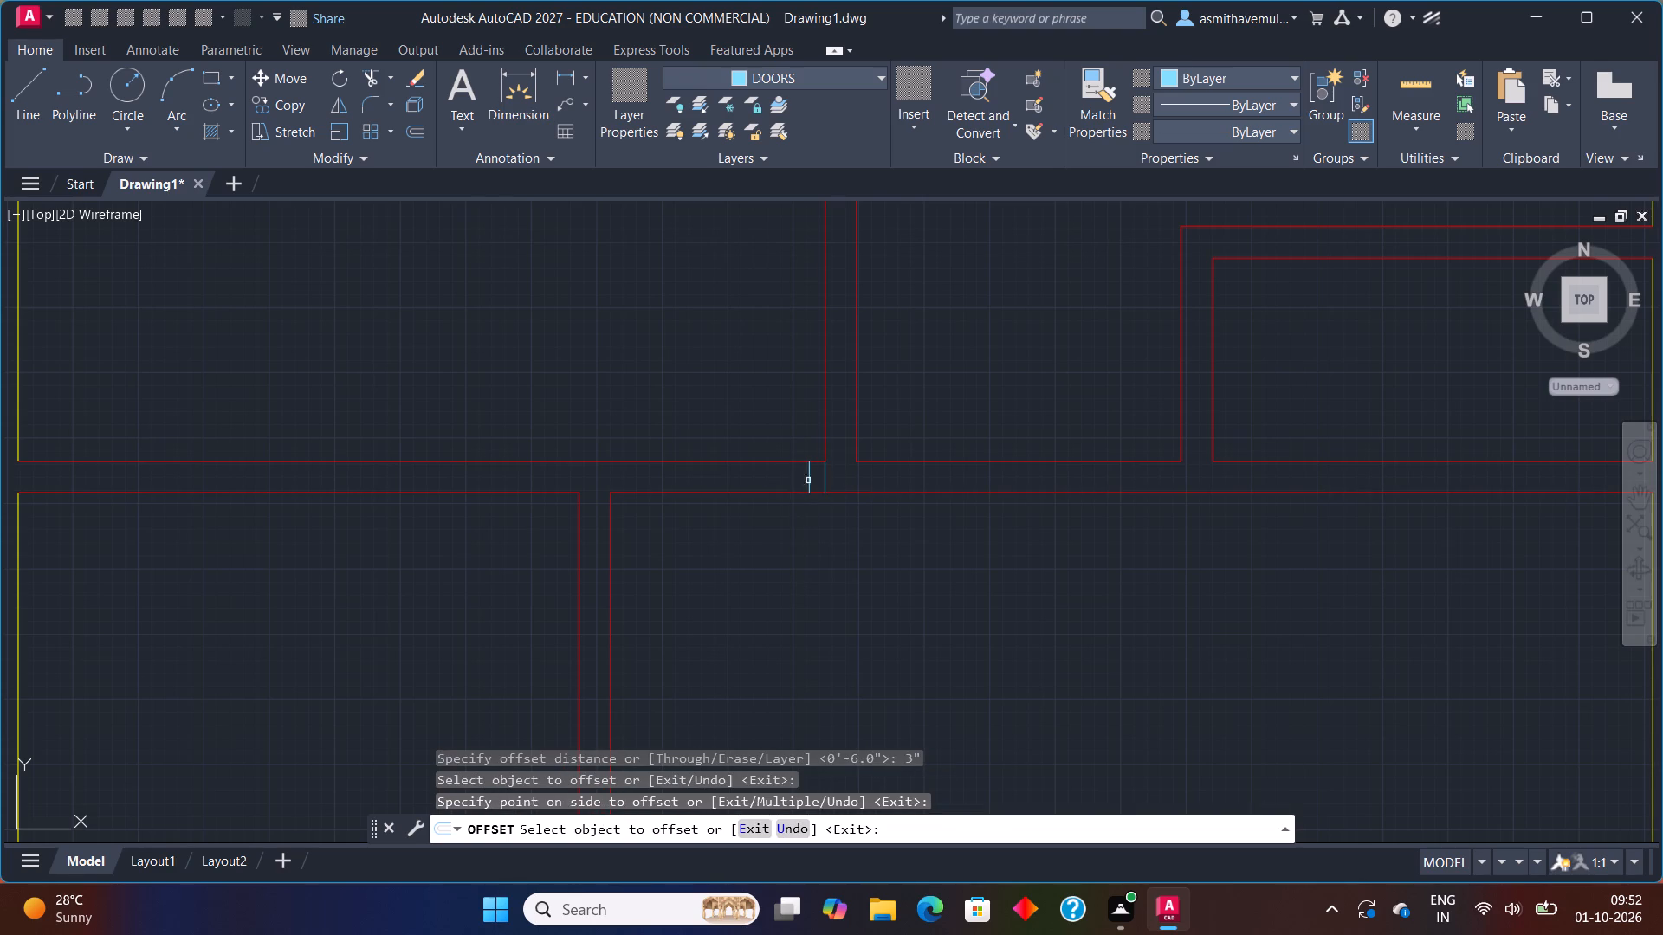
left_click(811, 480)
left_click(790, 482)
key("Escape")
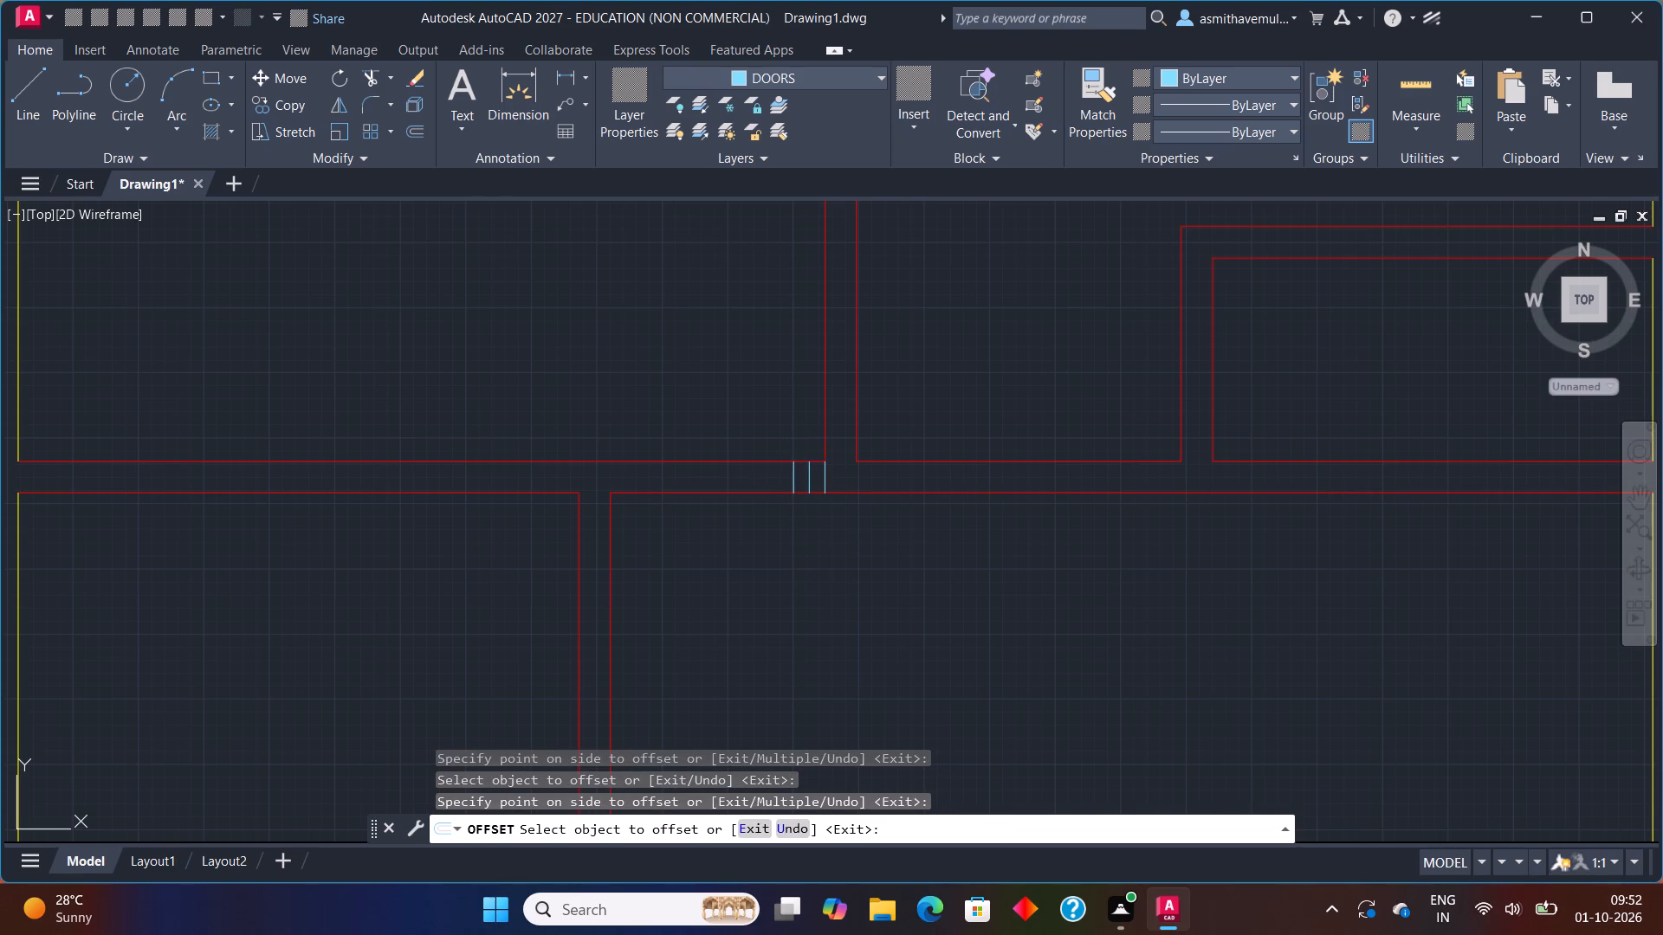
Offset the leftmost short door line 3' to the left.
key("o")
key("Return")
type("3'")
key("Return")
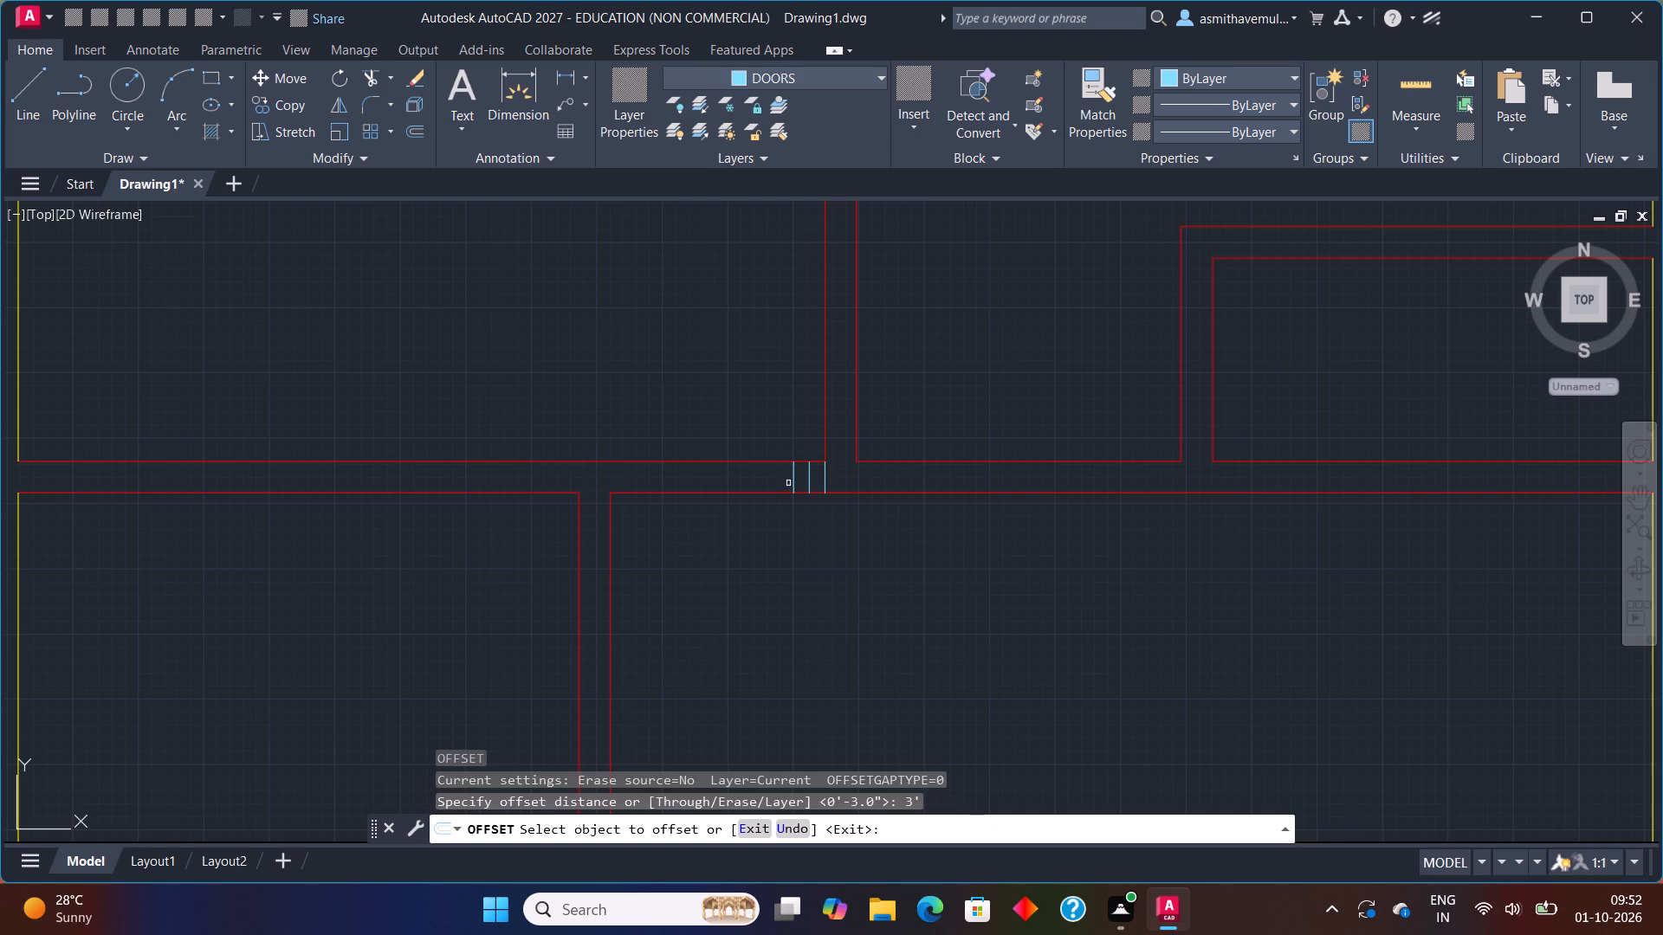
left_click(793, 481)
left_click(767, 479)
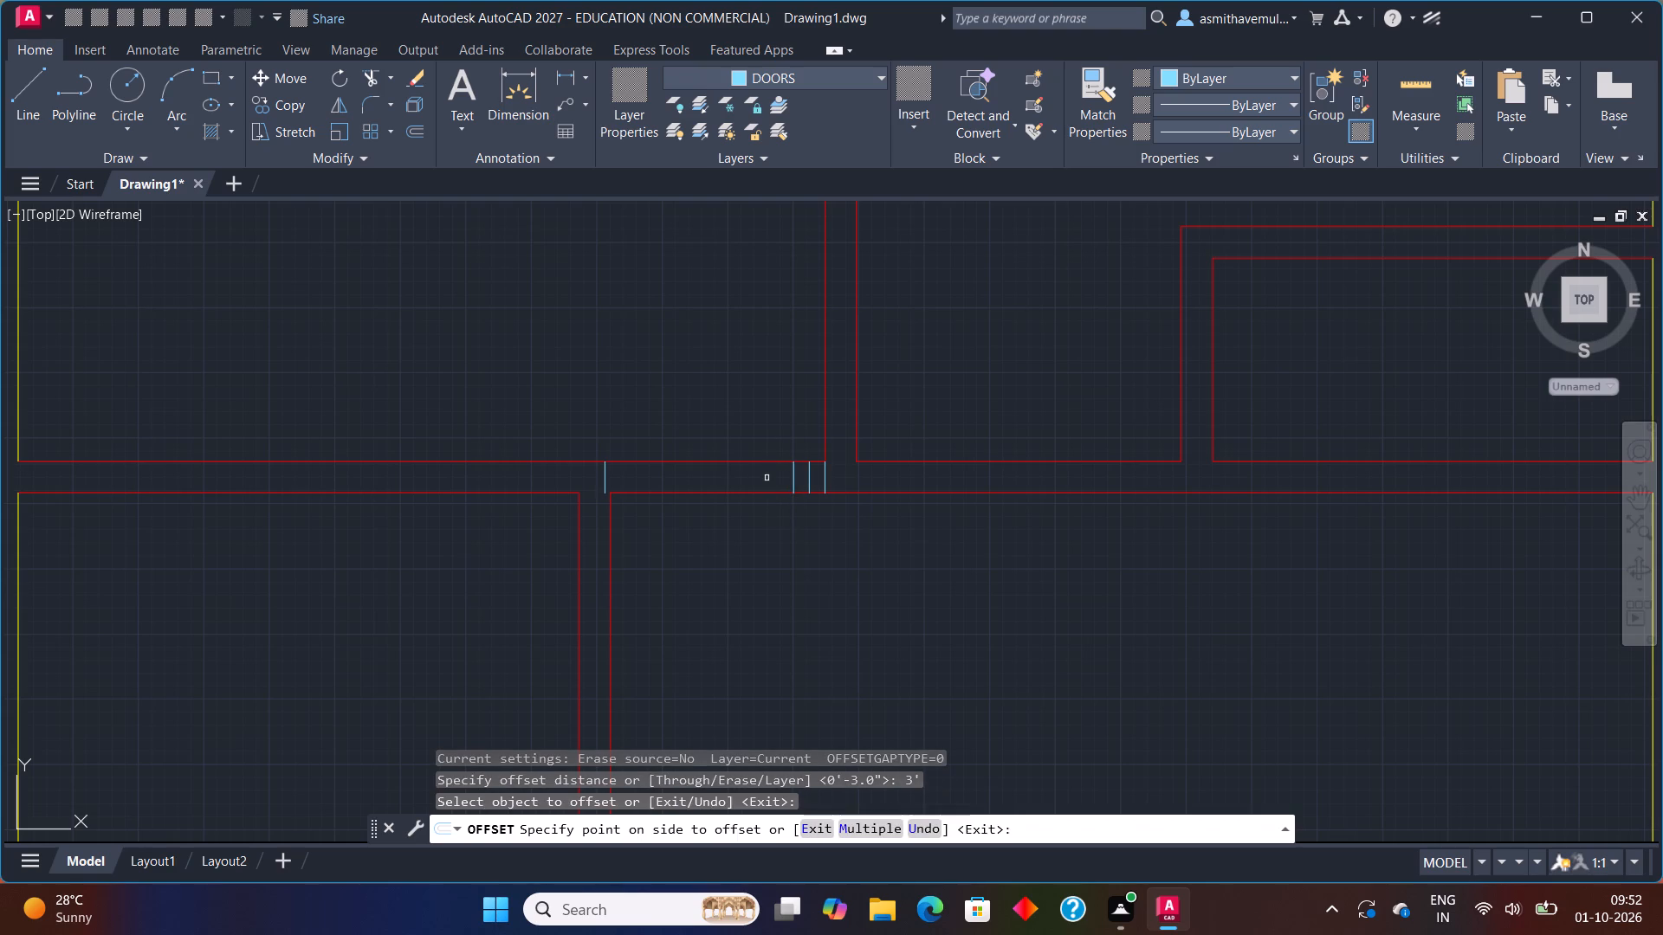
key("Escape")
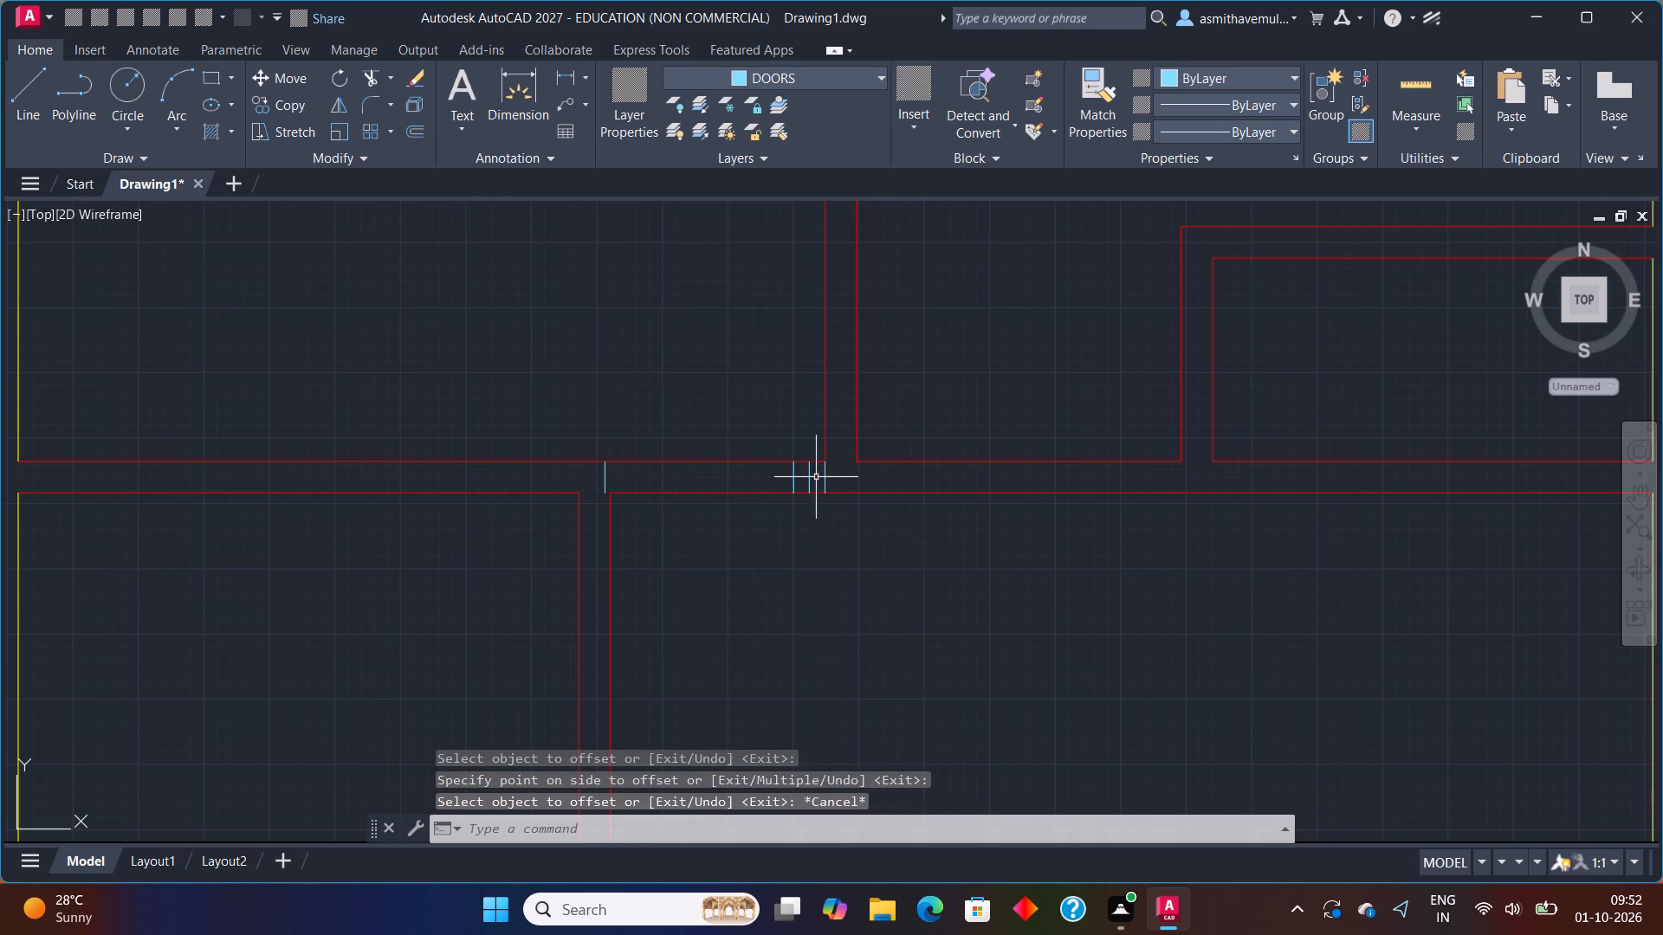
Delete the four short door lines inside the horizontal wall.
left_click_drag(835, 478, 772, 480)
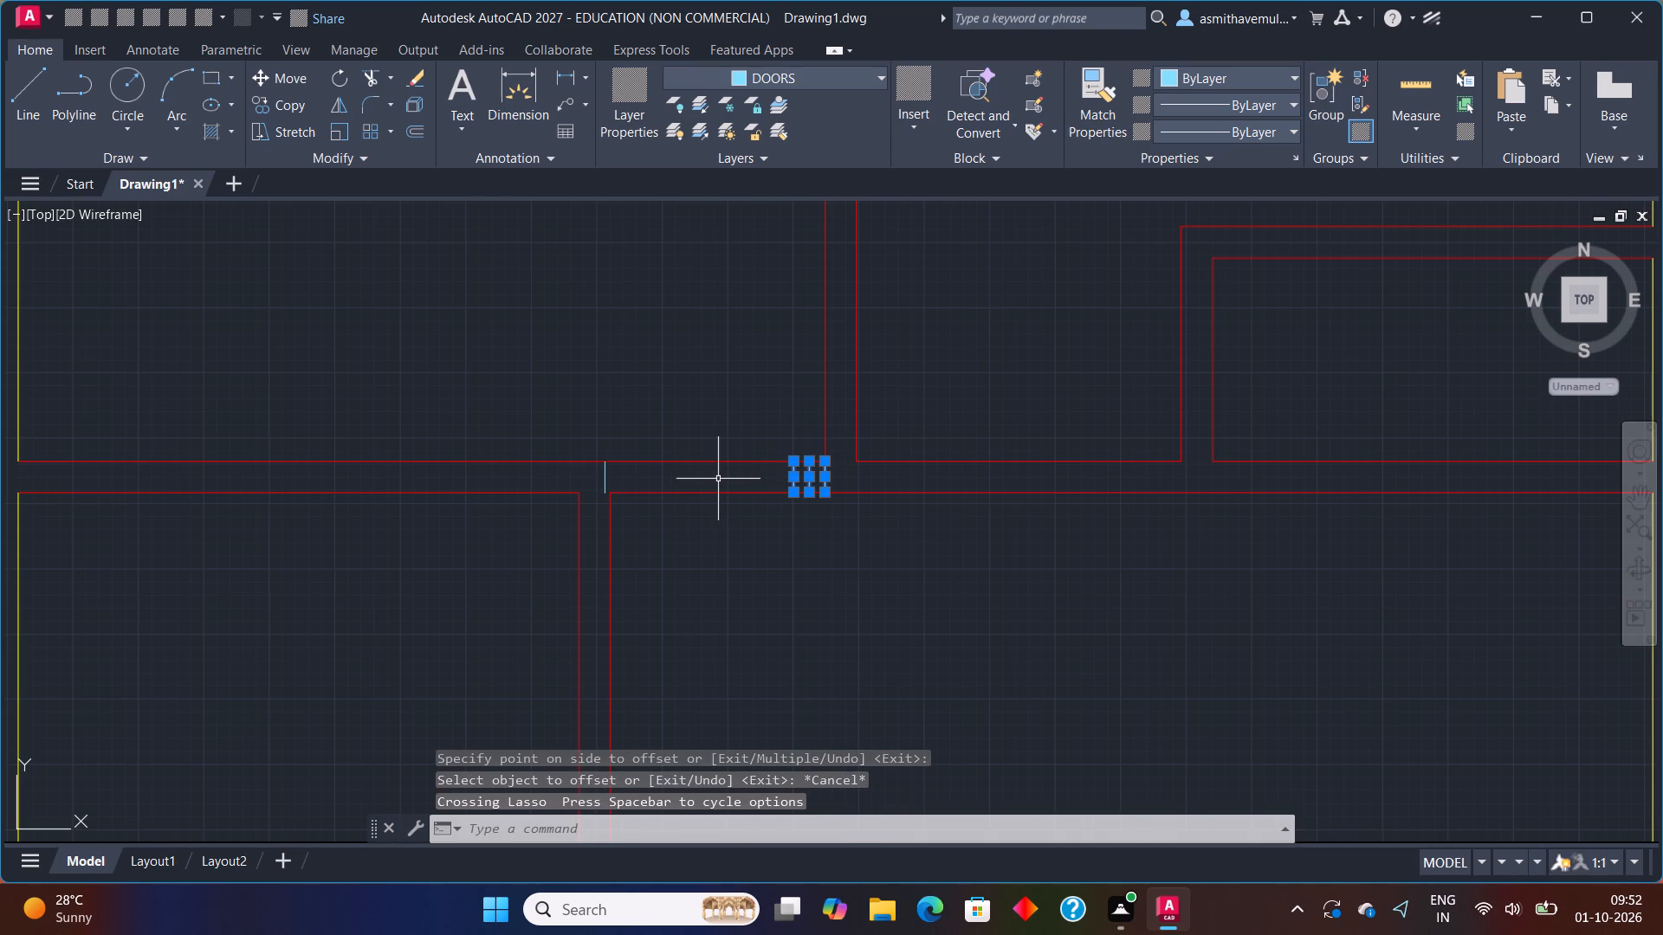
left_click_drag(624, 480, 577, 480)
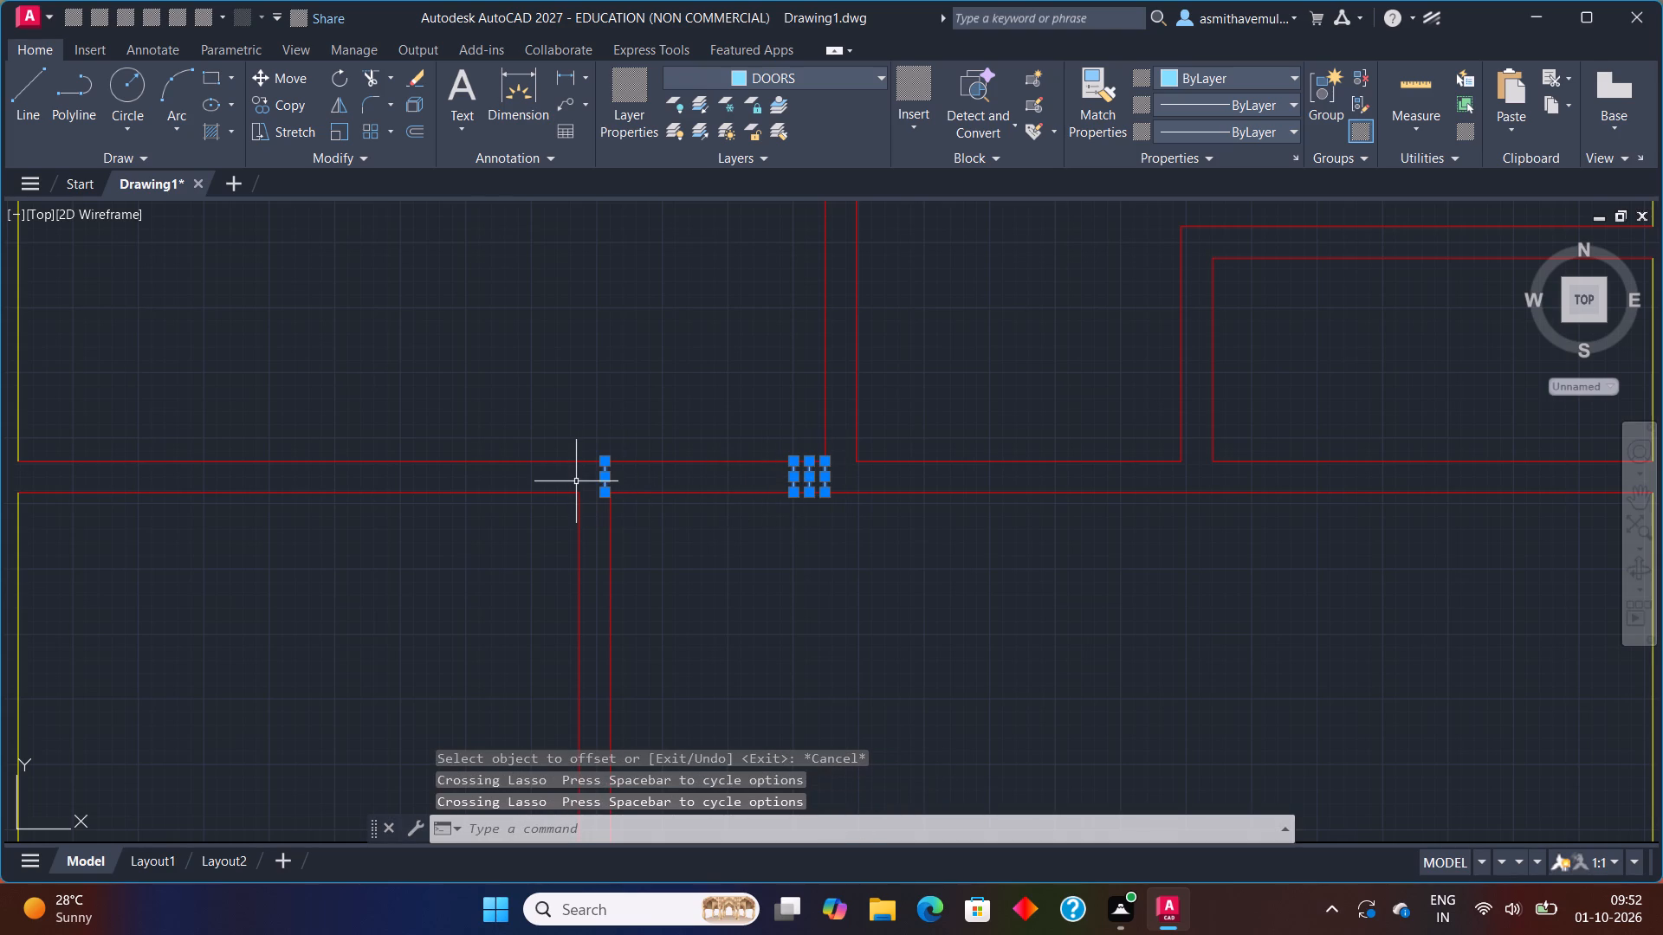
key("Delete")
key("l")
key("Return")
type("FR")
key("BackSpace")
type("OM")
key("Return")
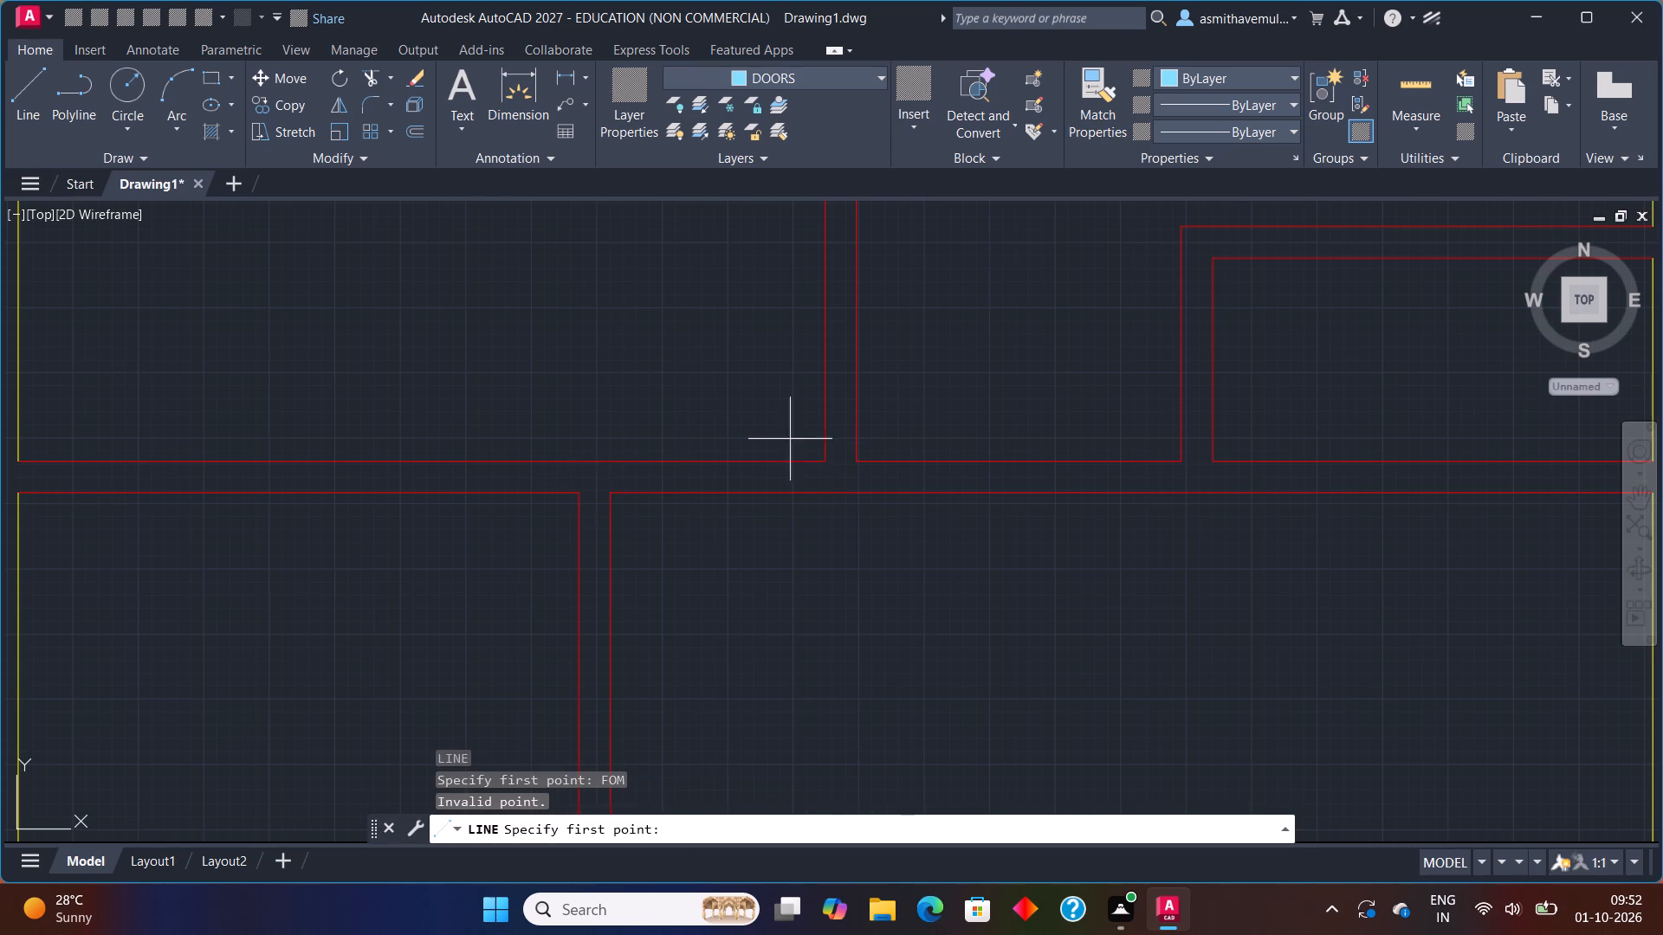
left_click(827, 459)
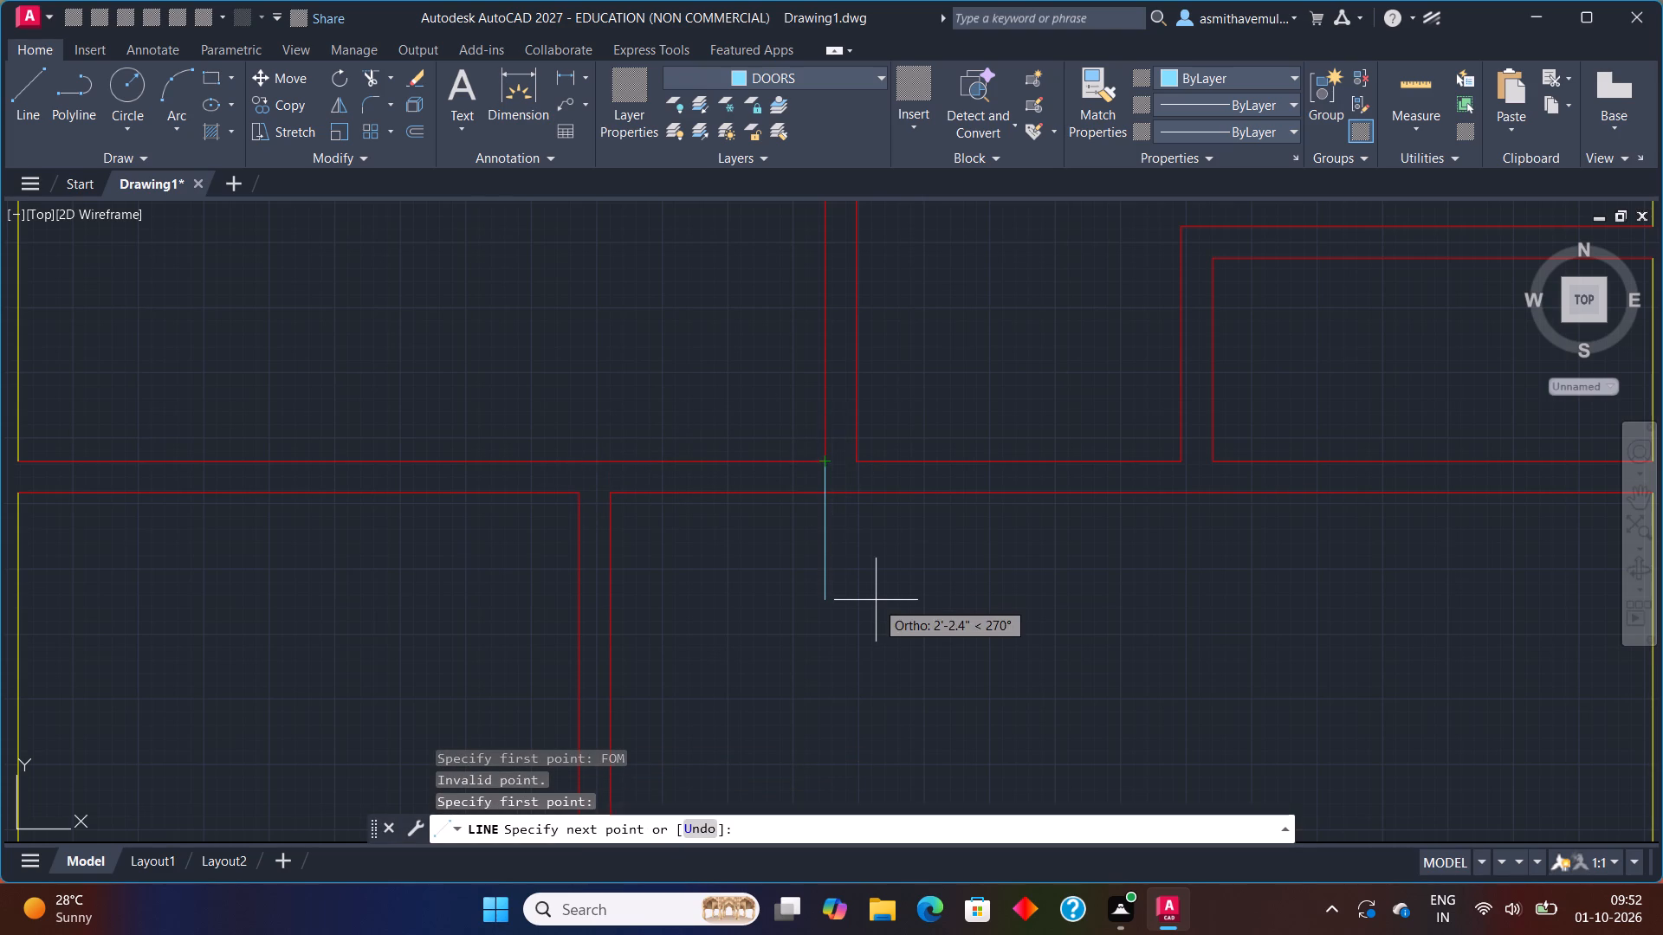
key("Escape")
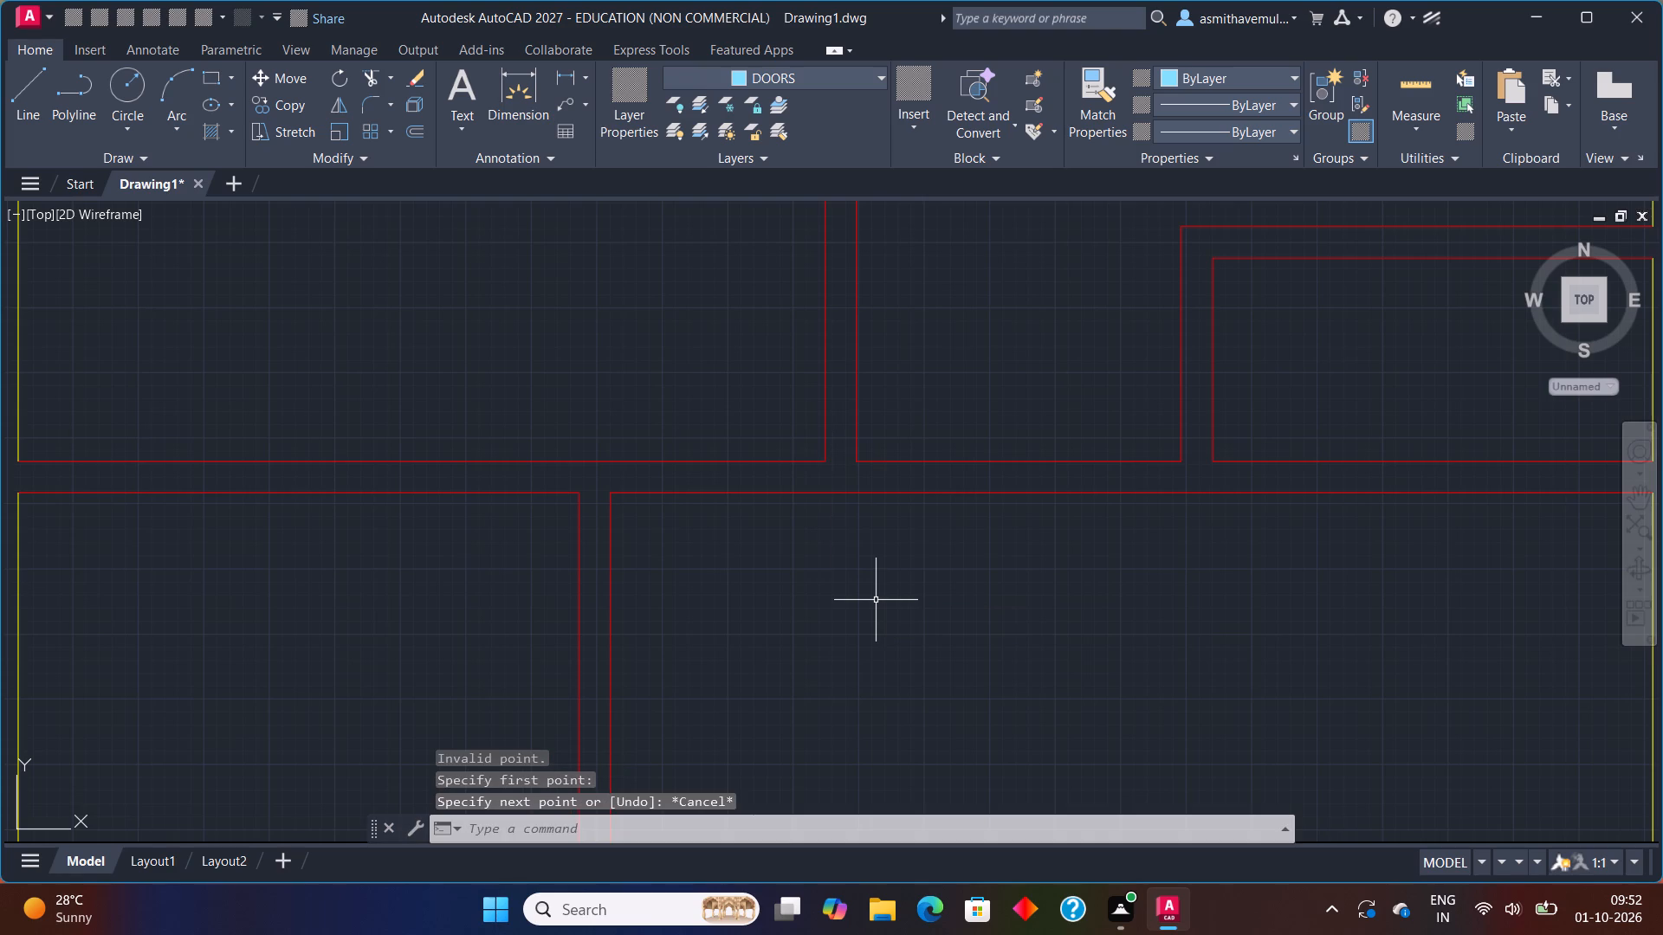
Draw a vertical door line across the horizontal wall, starting 3" left of the top-left room's lower-right corner.
key("l")
key("Return")
type("FROM")
key("Return")
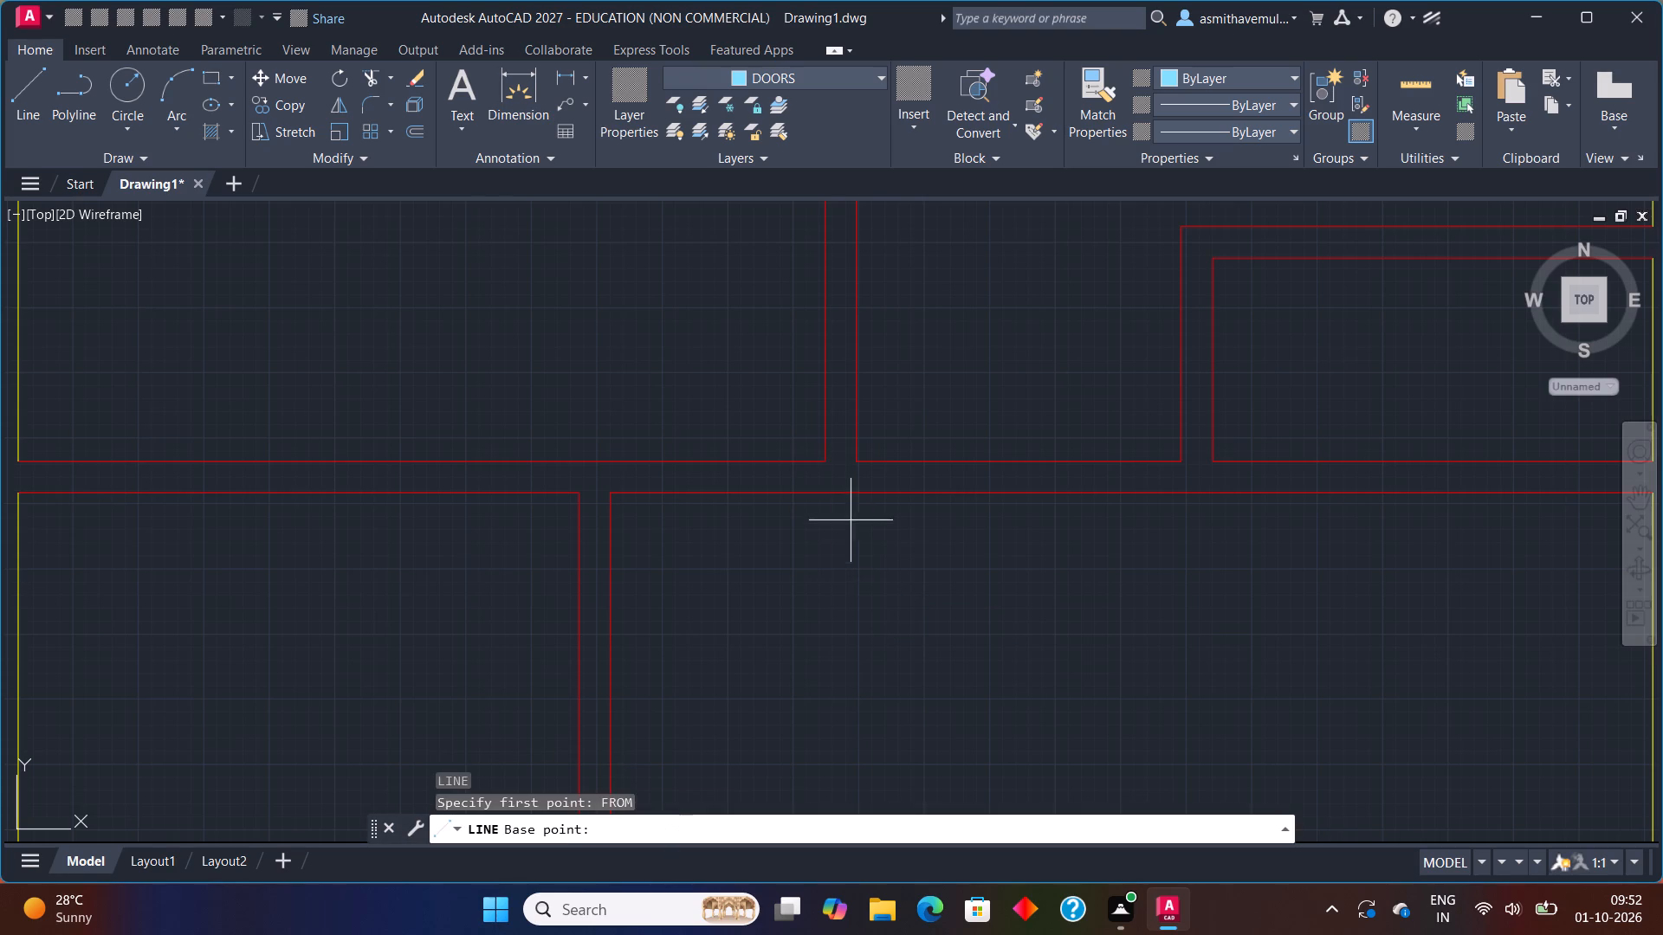
left_click(824, 461)
type("@-3")
type("\",0")
key("Return")
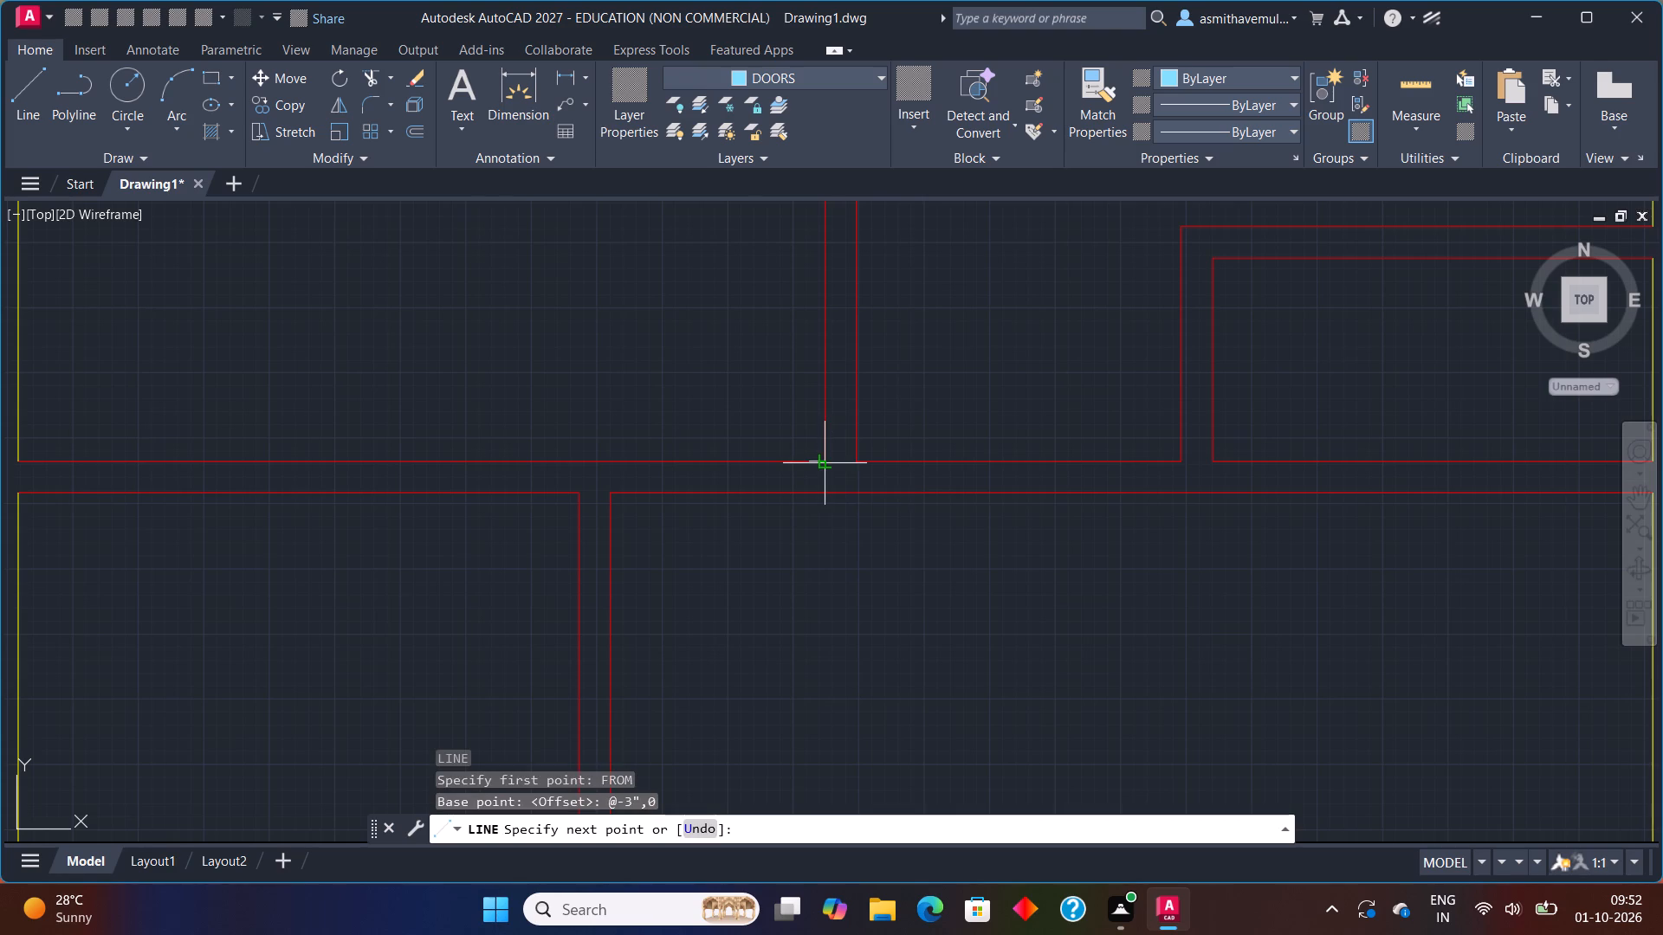
scroll(815, 495, "up", 3)
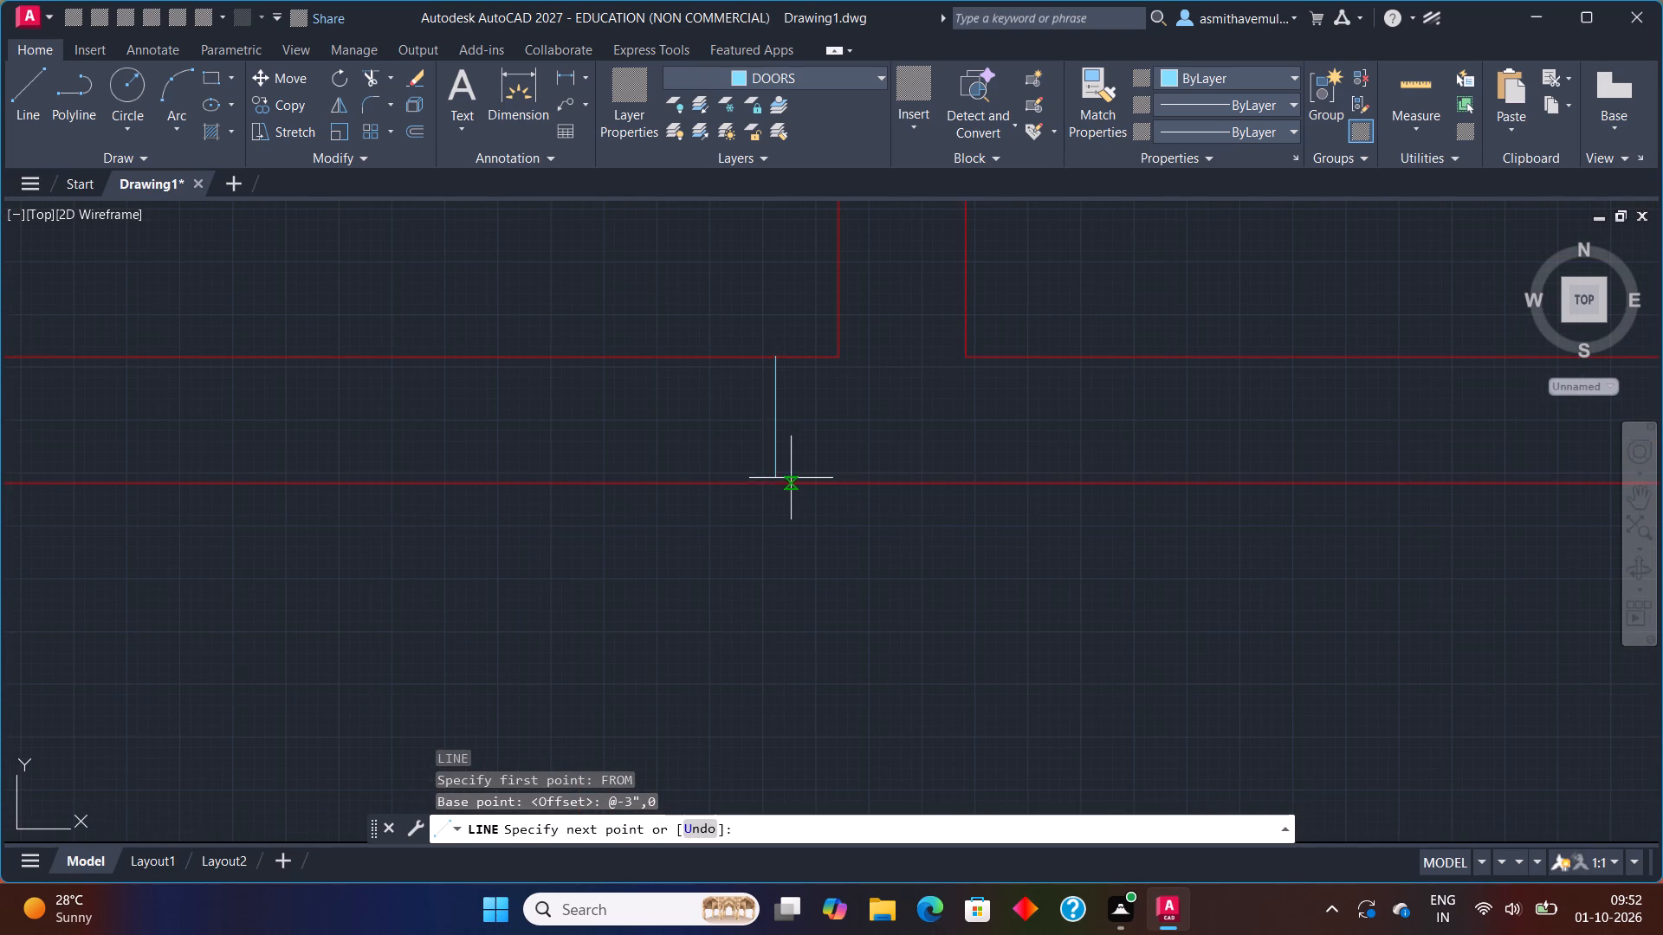
left_click(775, 486)
key("Escape")
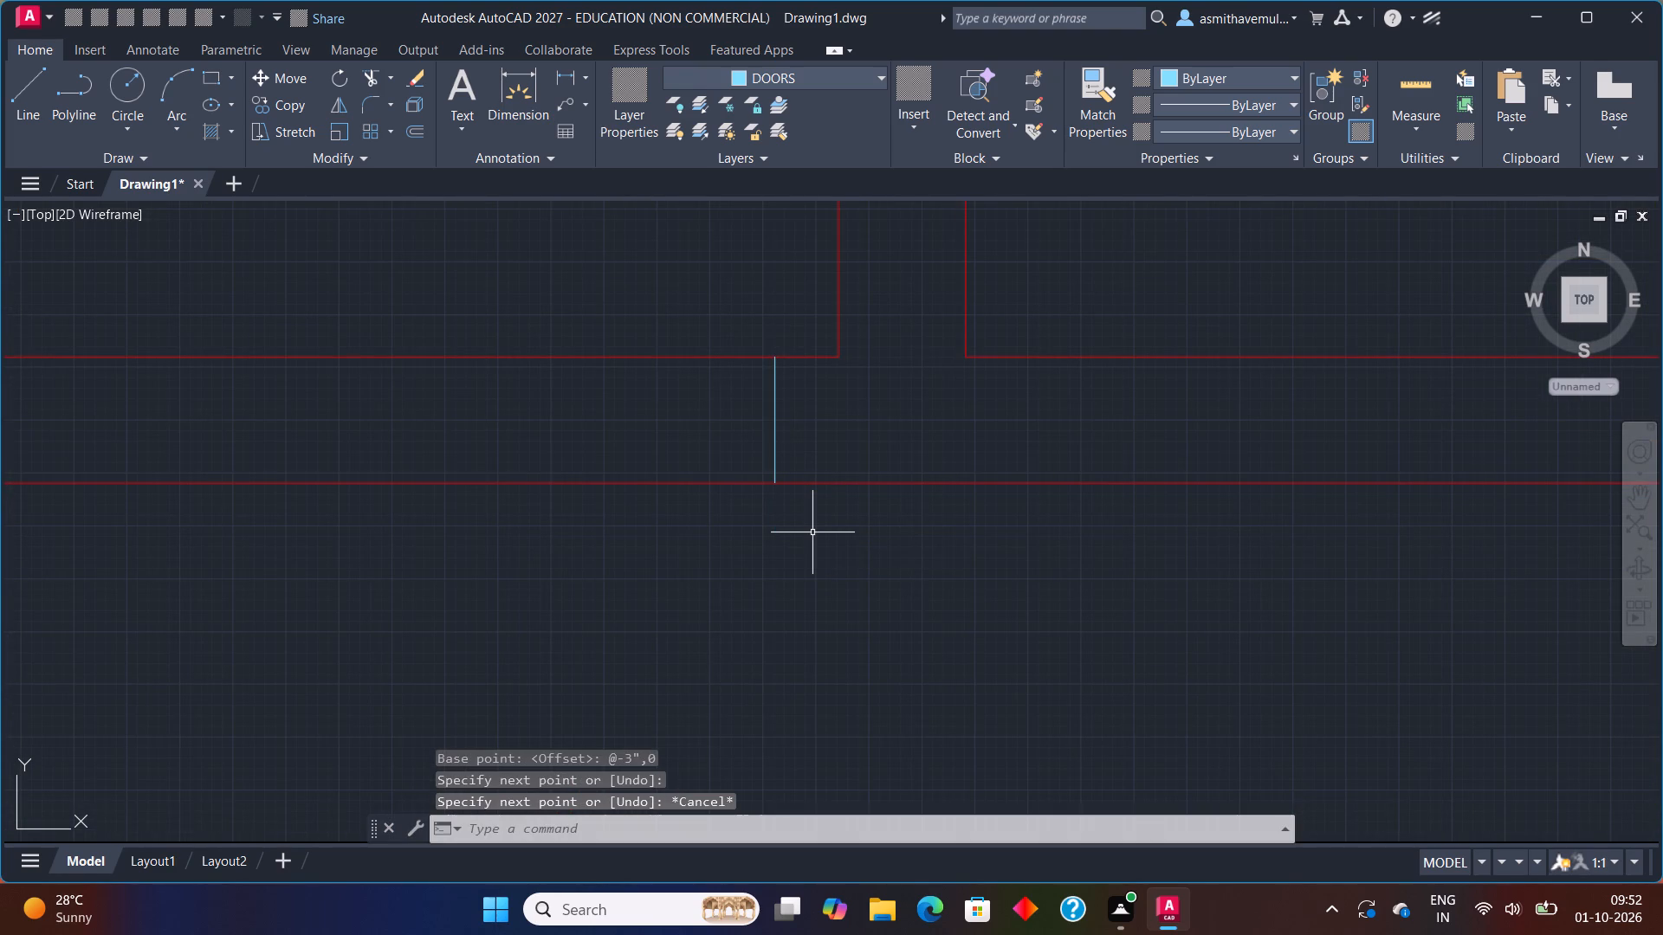
Offset the short vertical door line in the horizontal wall 3" to the left.
key("o")
key("Return")
key("3")
key("shift+quotedbl")
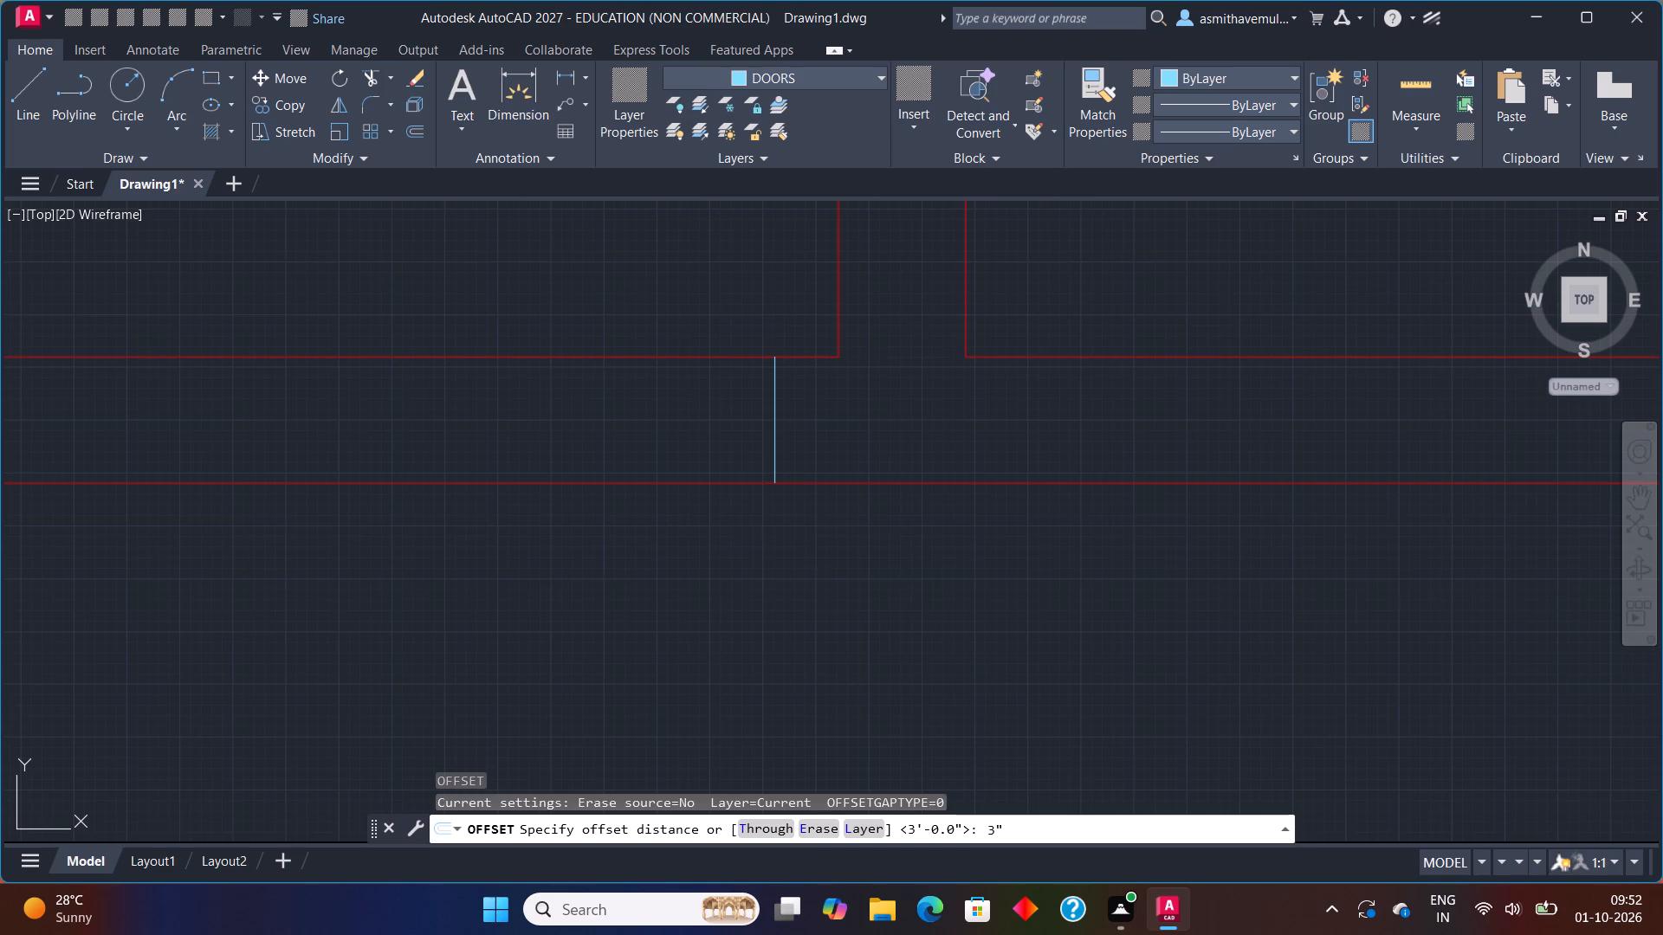
key("Return")
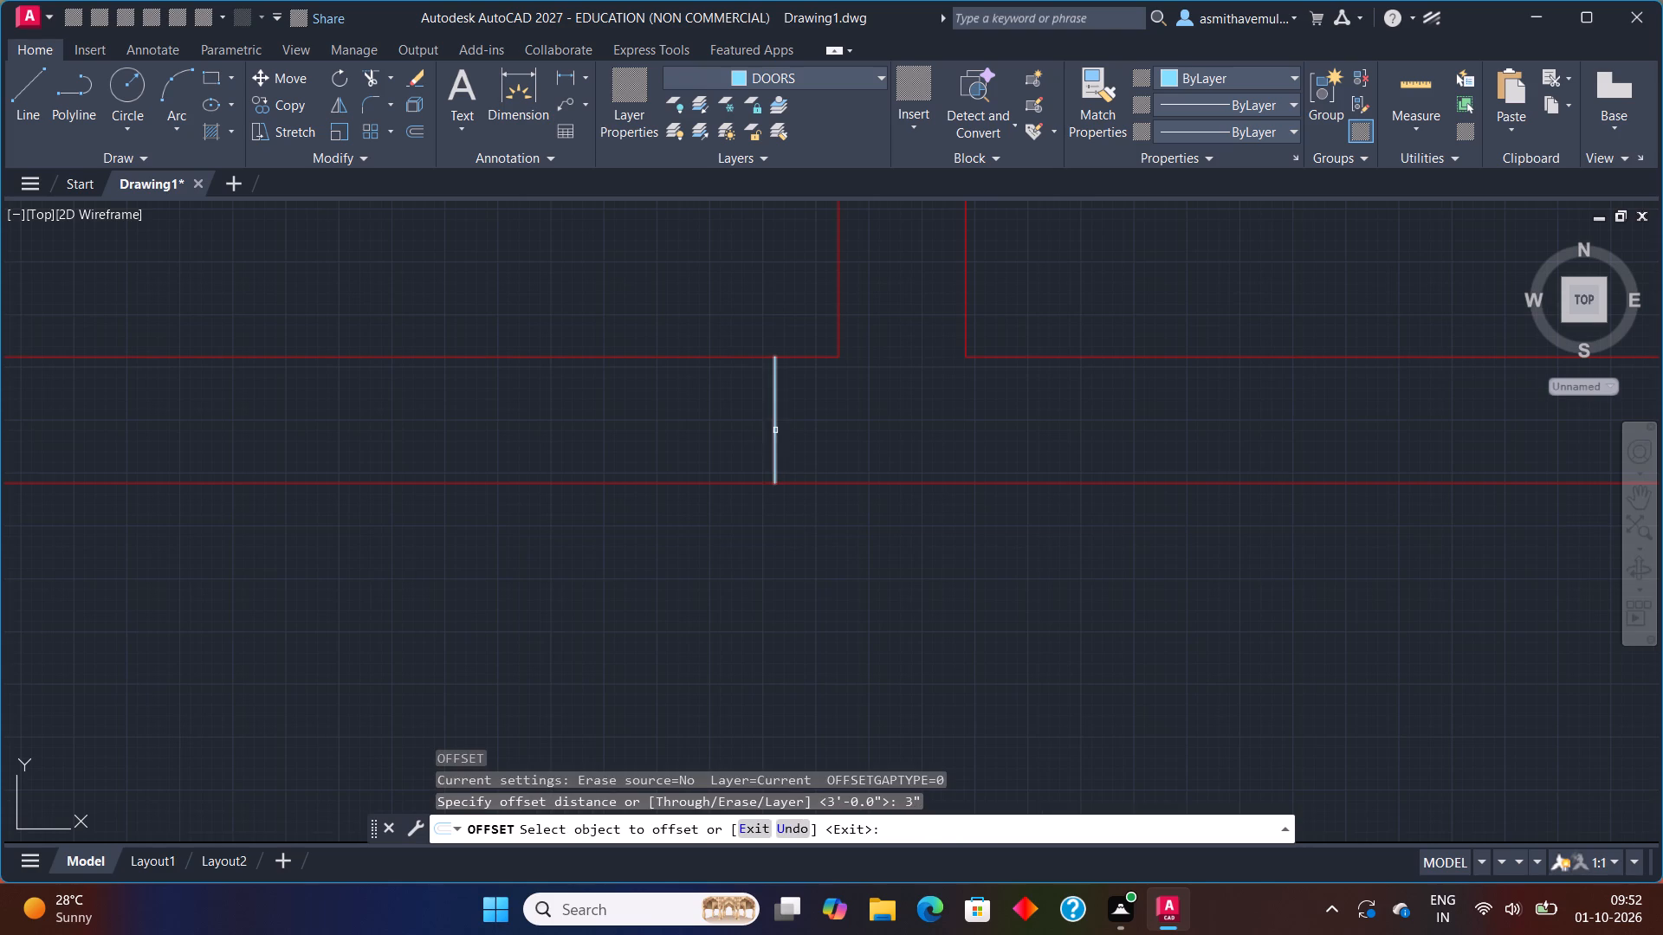
left_click(775, 431)
left_click(741, 431)
scroll(741, 431, "down", 1)
key("Escape")
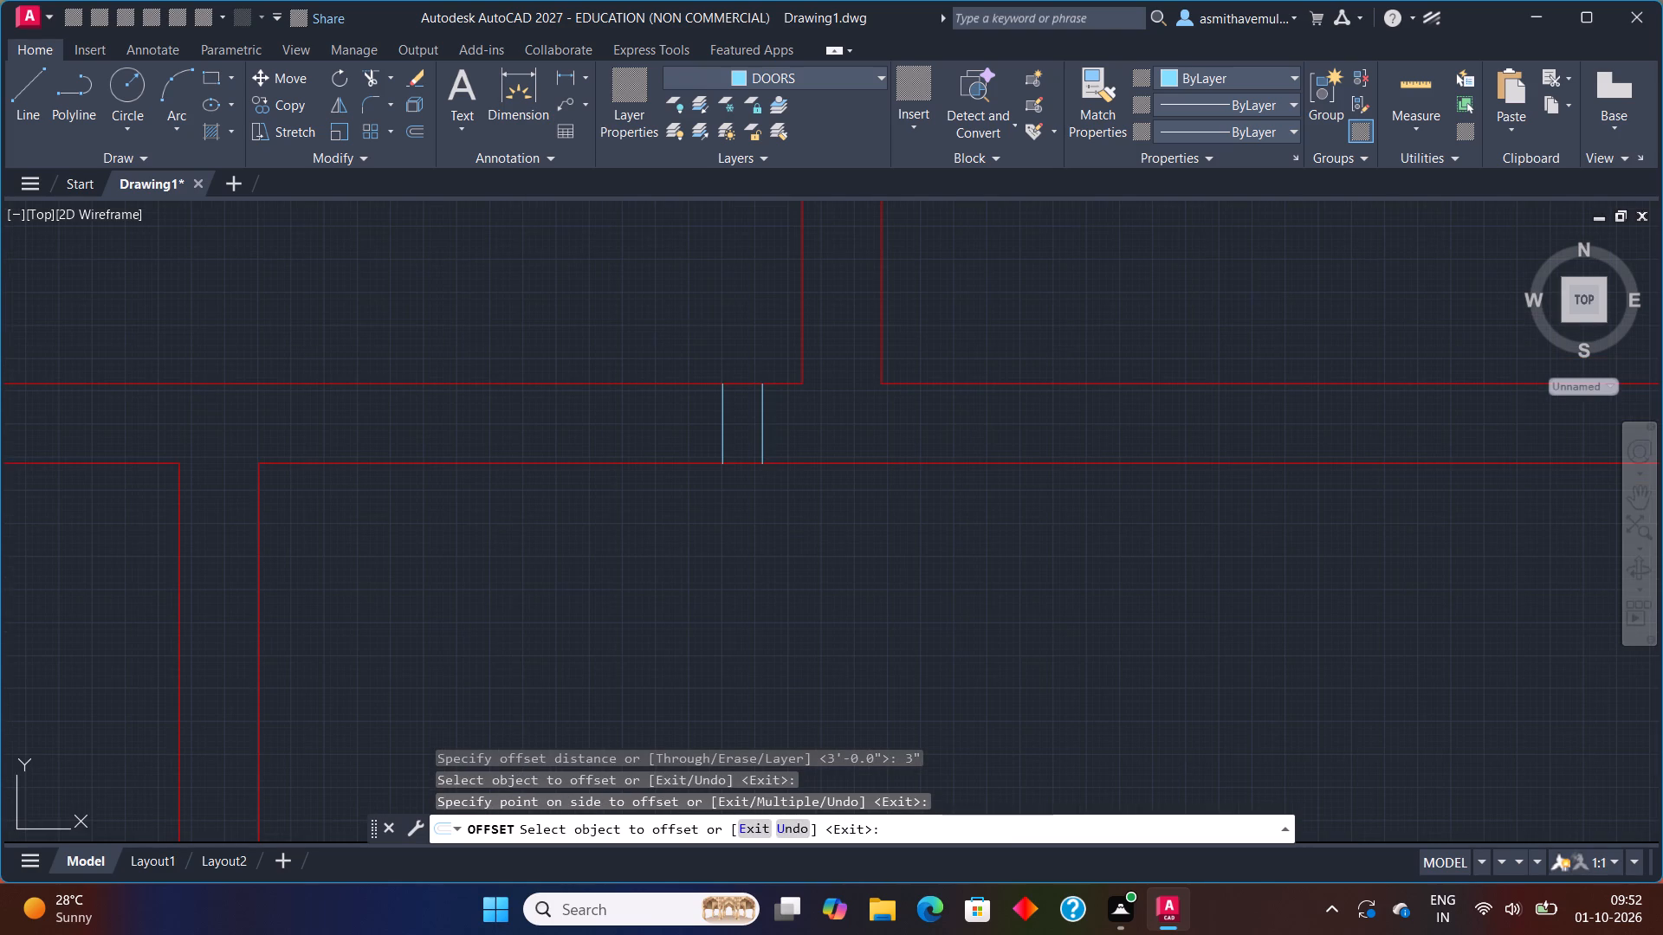
Offset the left short door line 2'6" to the left to mark the opening width.
middle_click_drag(748, 432, 861, 442)
key("o")
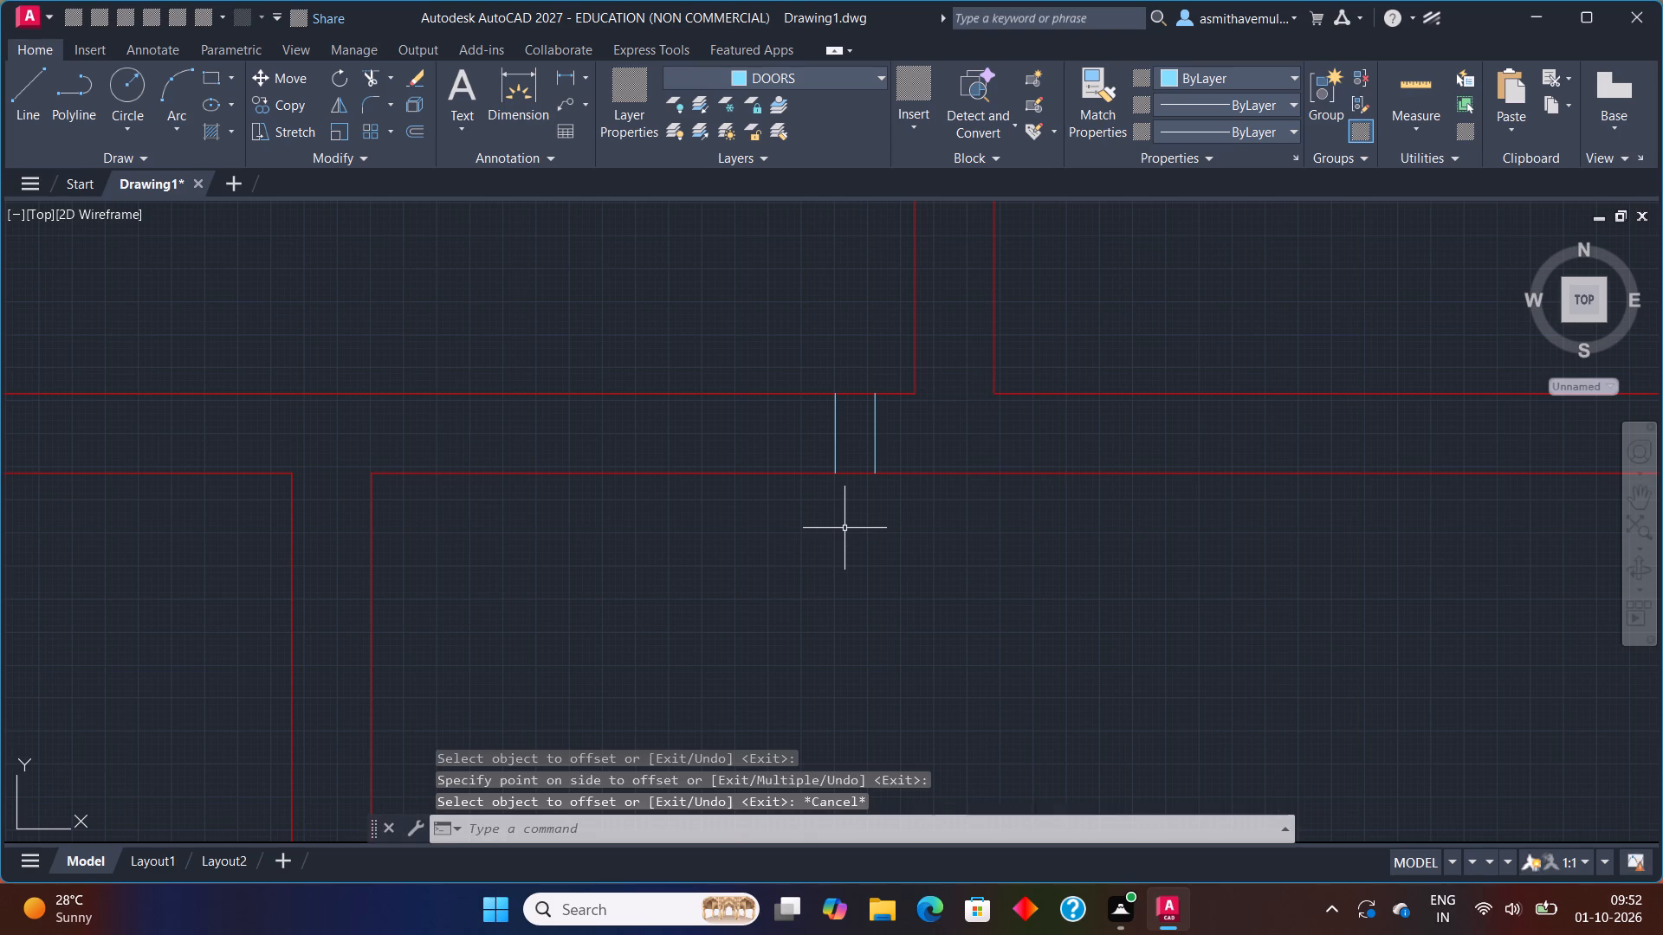
key("Return")
type("2'6")
key("shift+quotedbl")
key("Return")
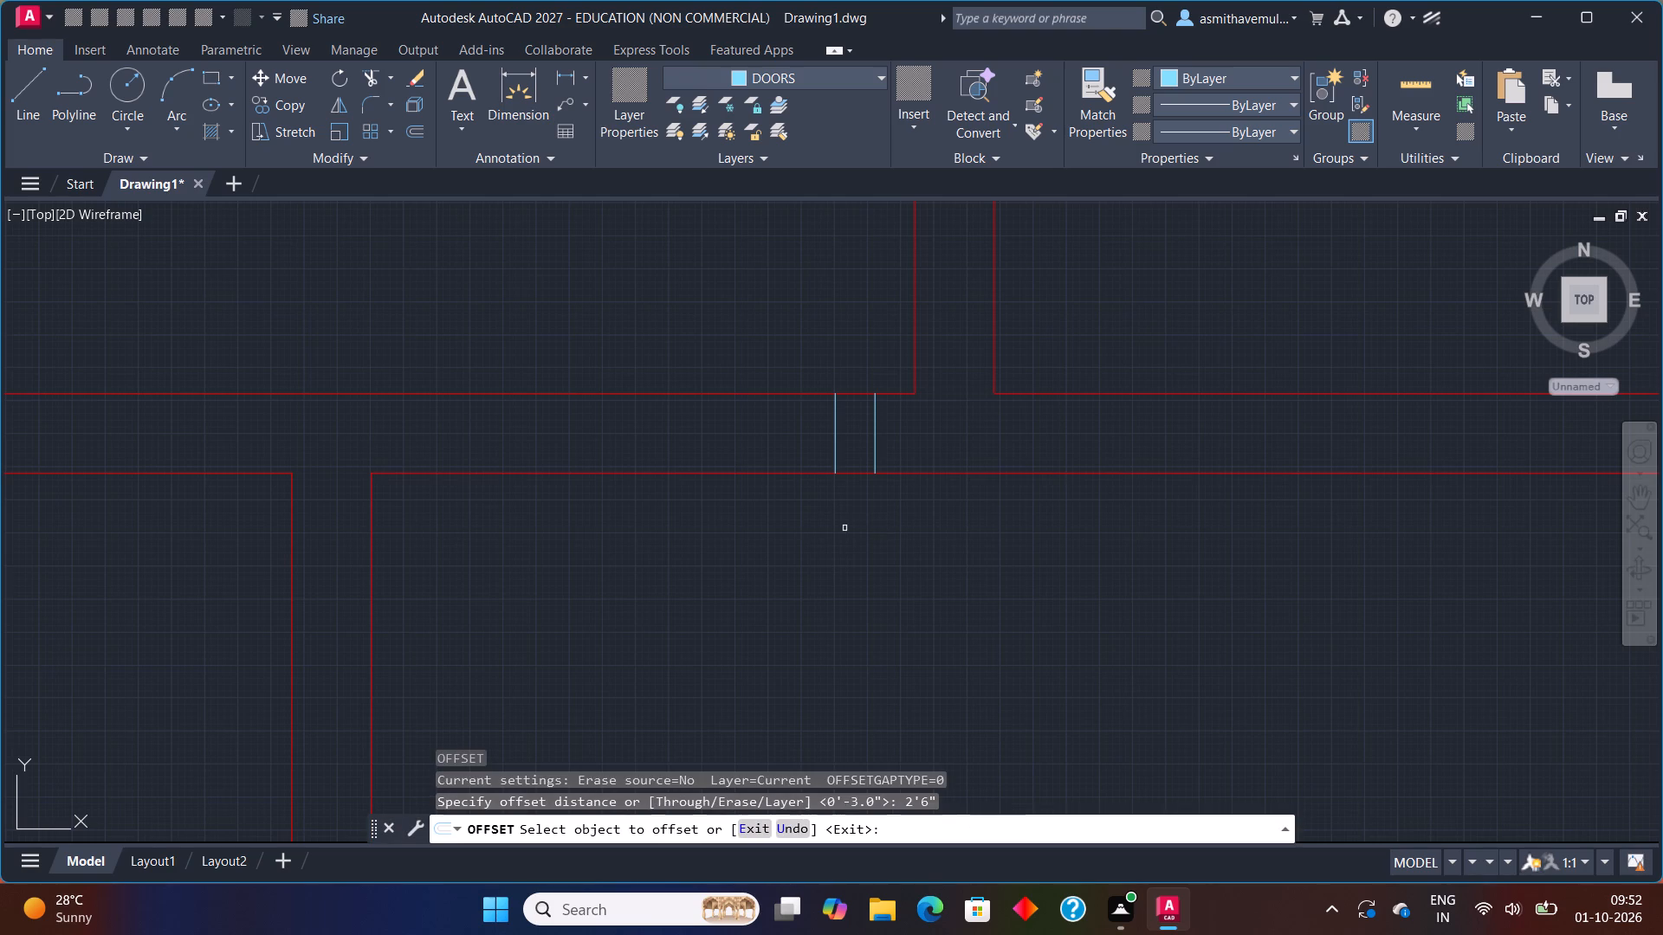
left_click(833, 420)
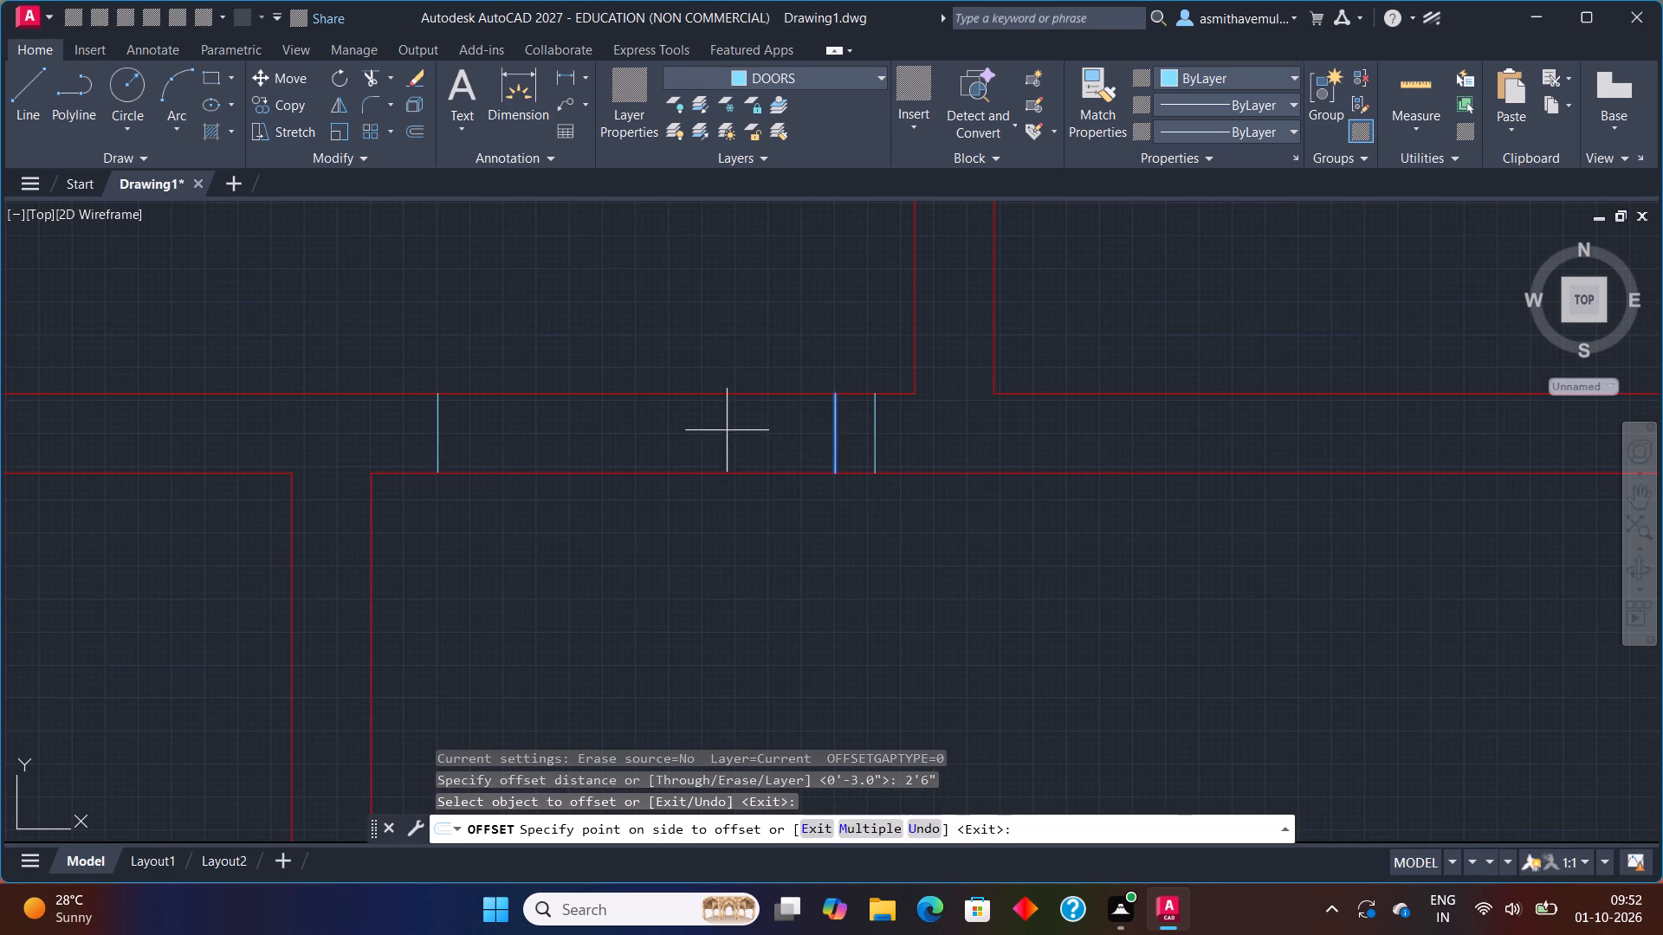
left_click(727, 431)
key("Escape")
Offset the new leftmost short door line 3" to the left.
key("o")
key("Return")
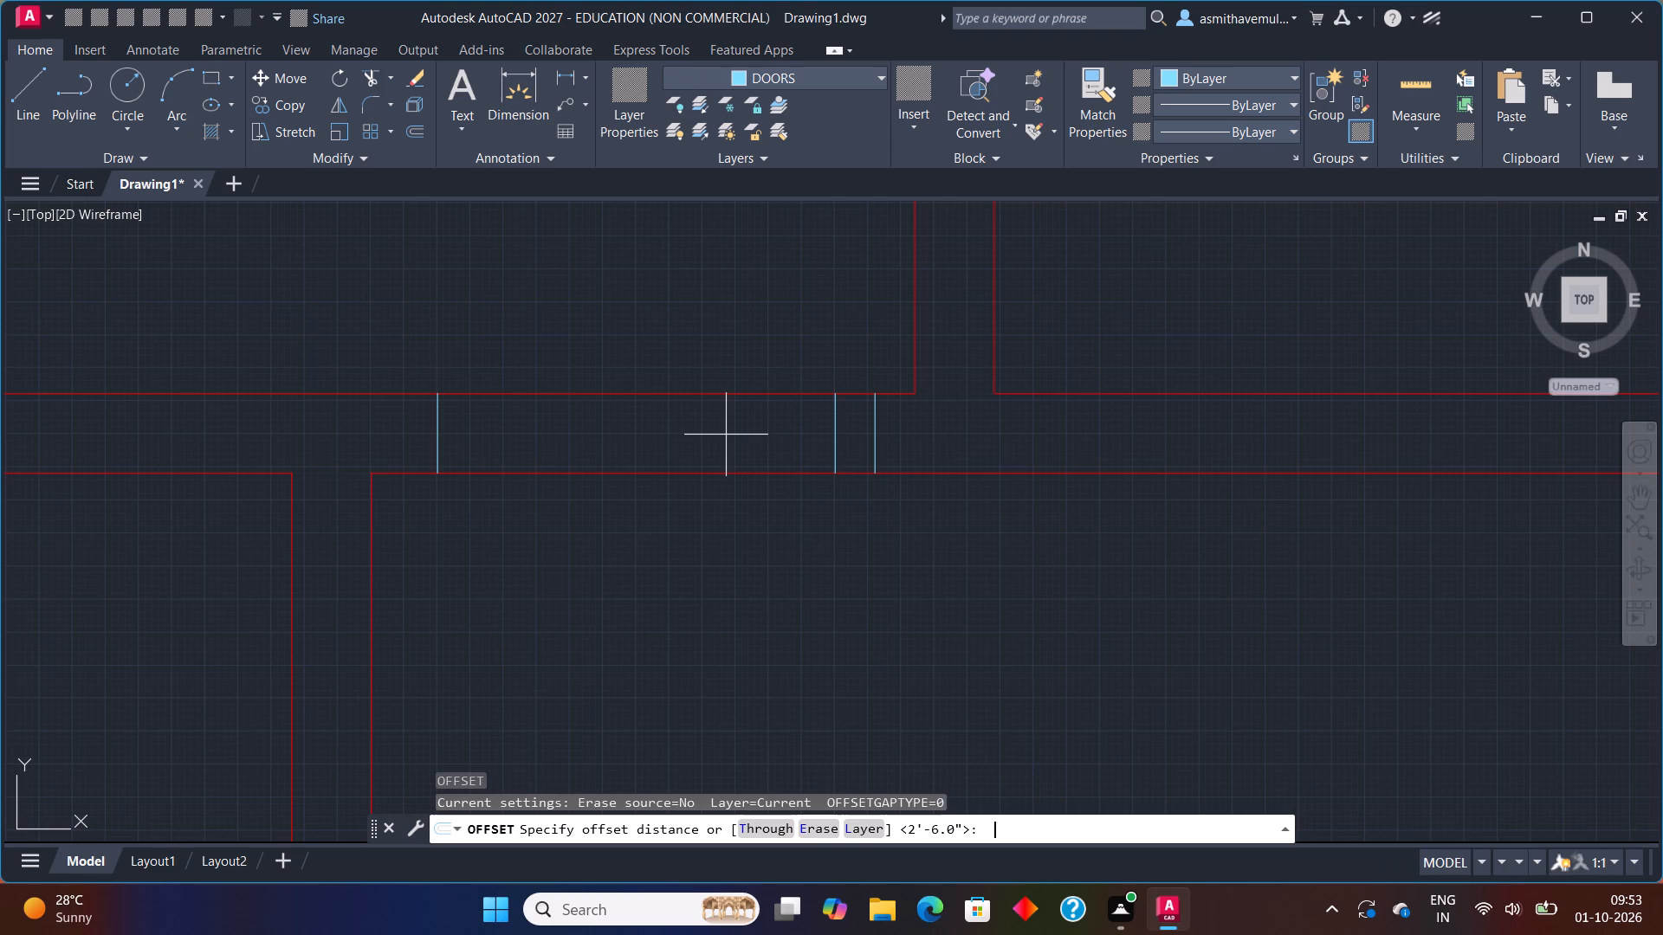
key("3")
key("shift+quotedbl")
key("Return")
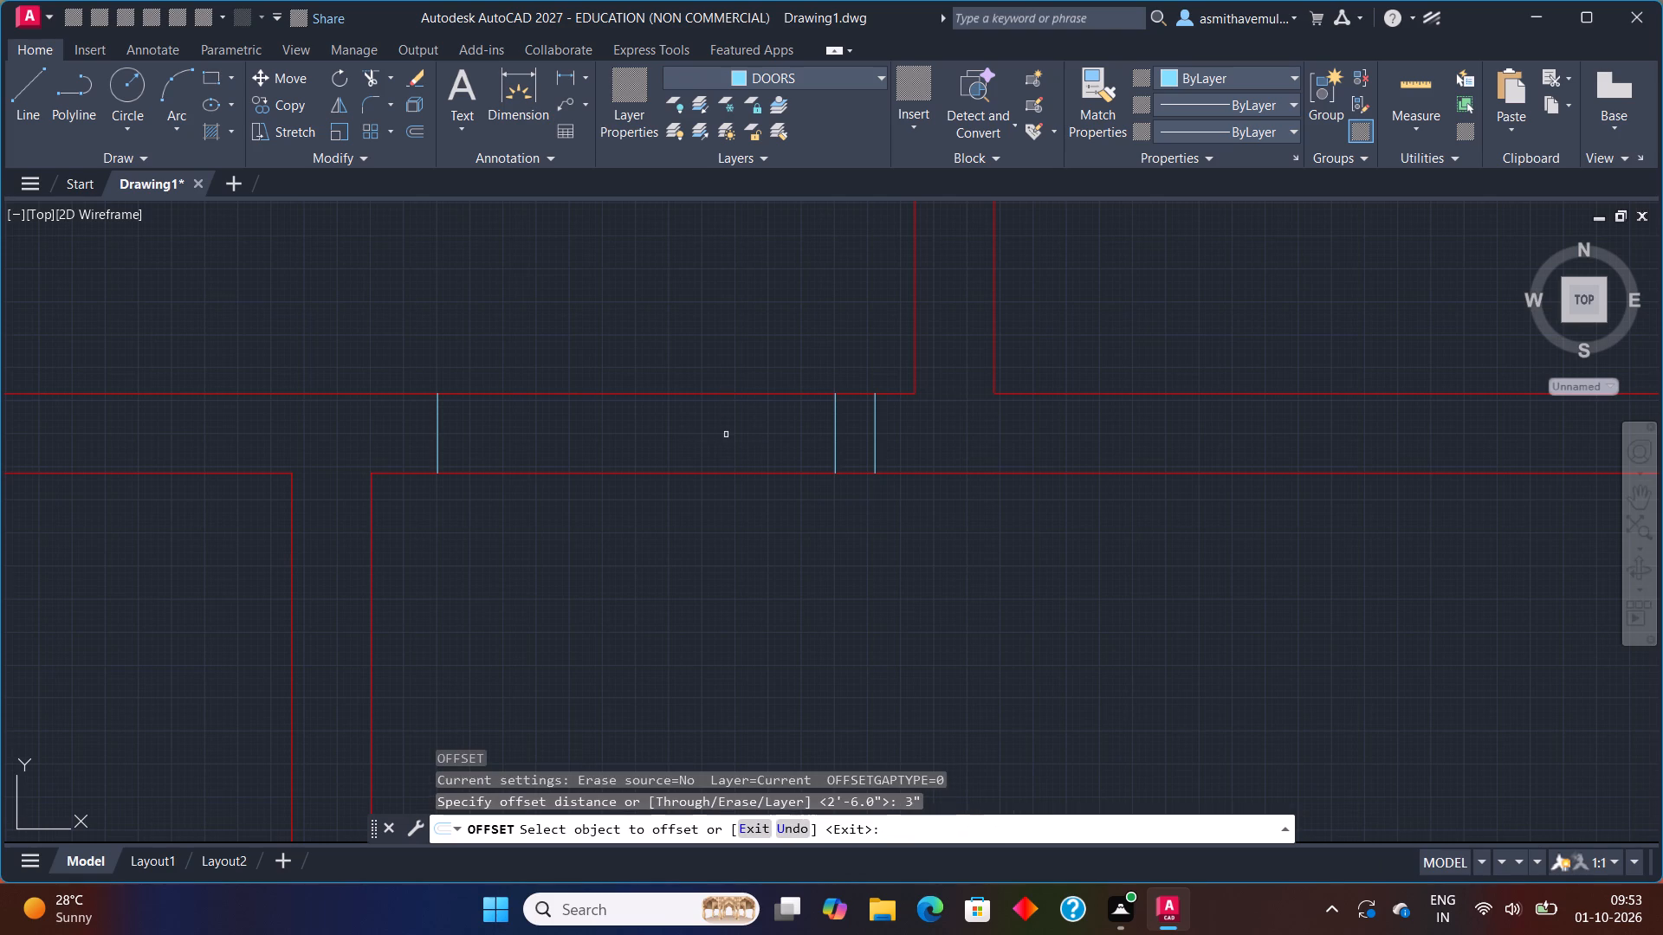
left_click(436, 435)
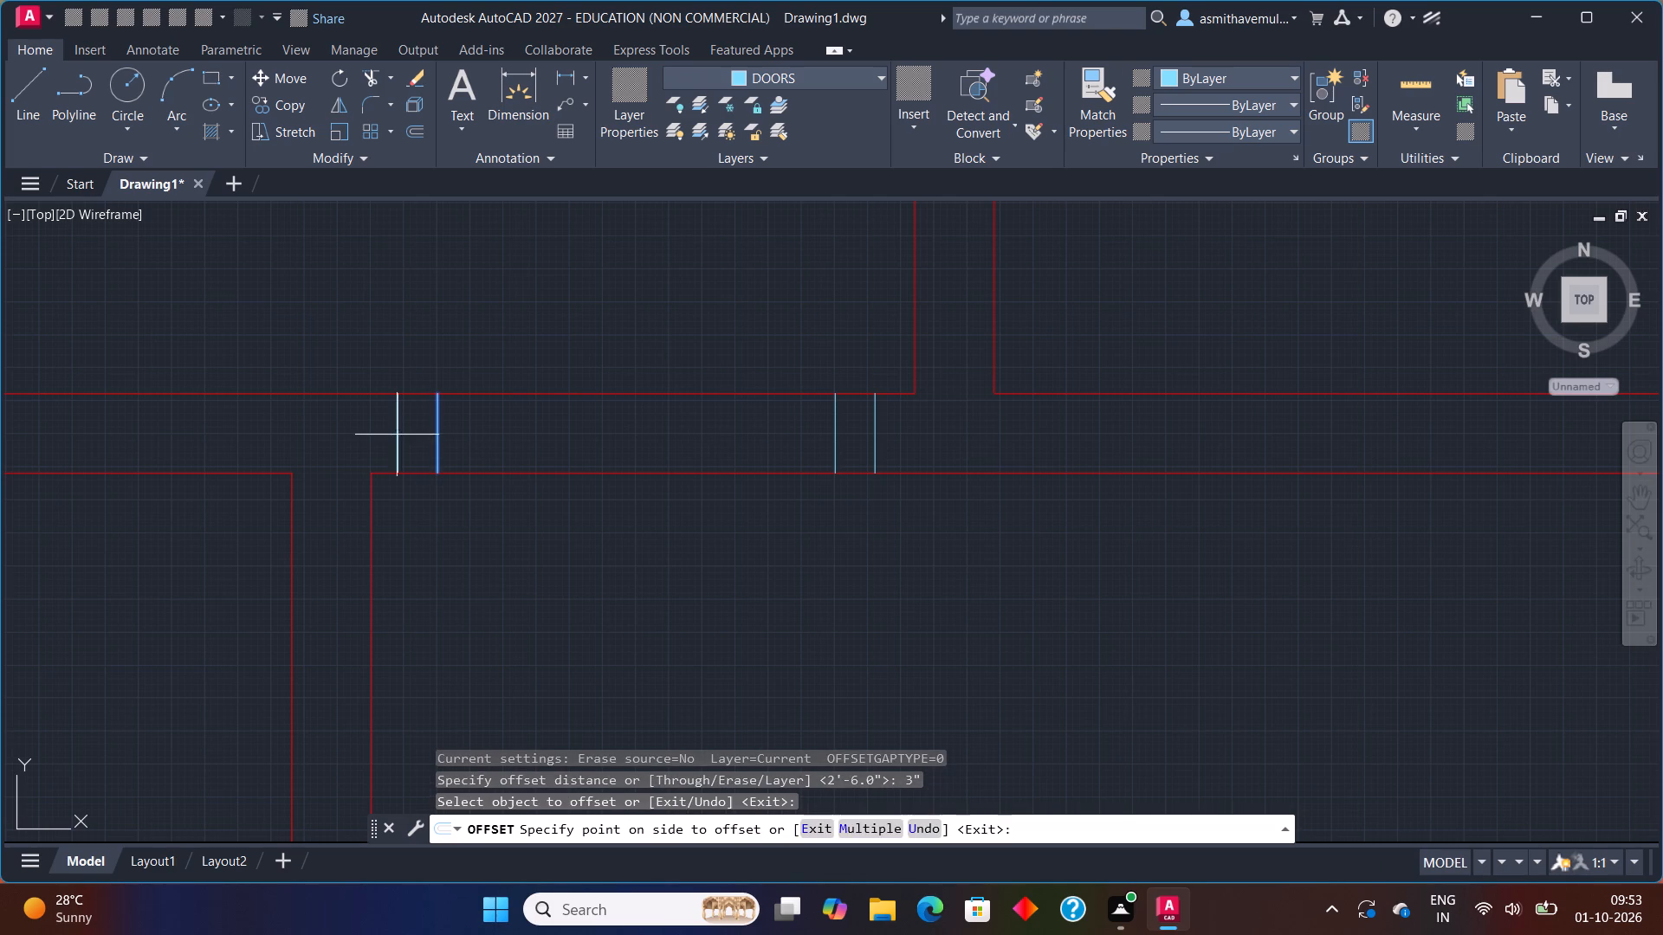
left_click(394, 435)
key("Escape")
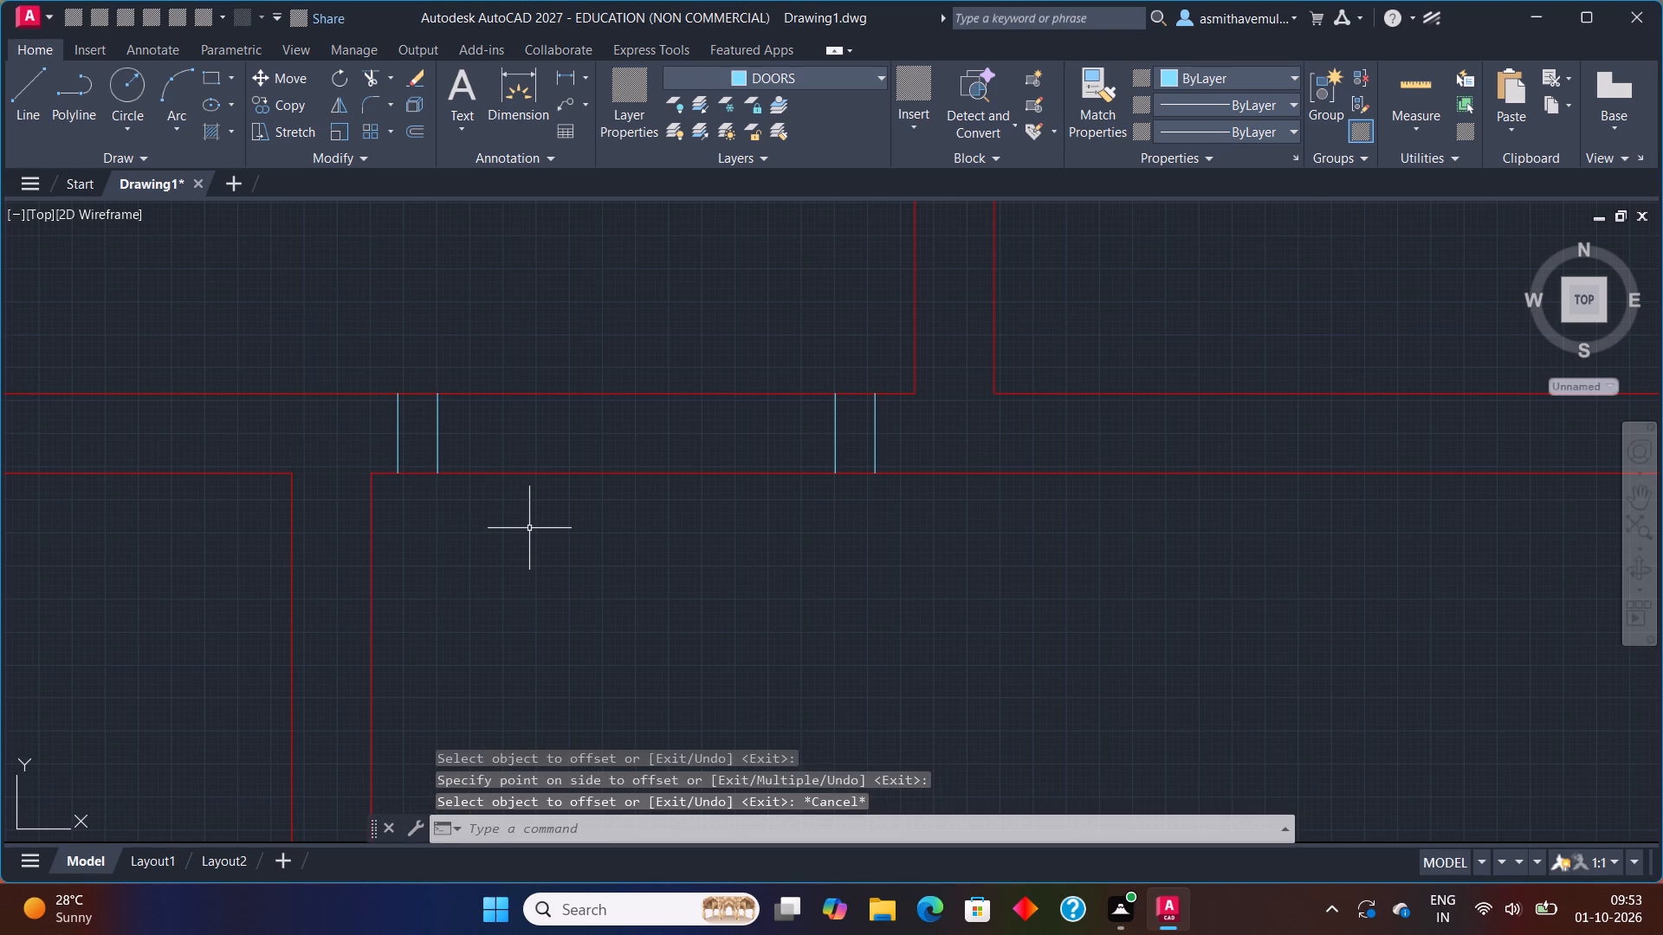
Trim both horizontal wall lines between the two inner door lines to clear the 2'6" opening.
type("TRO")
key("BackSpace")
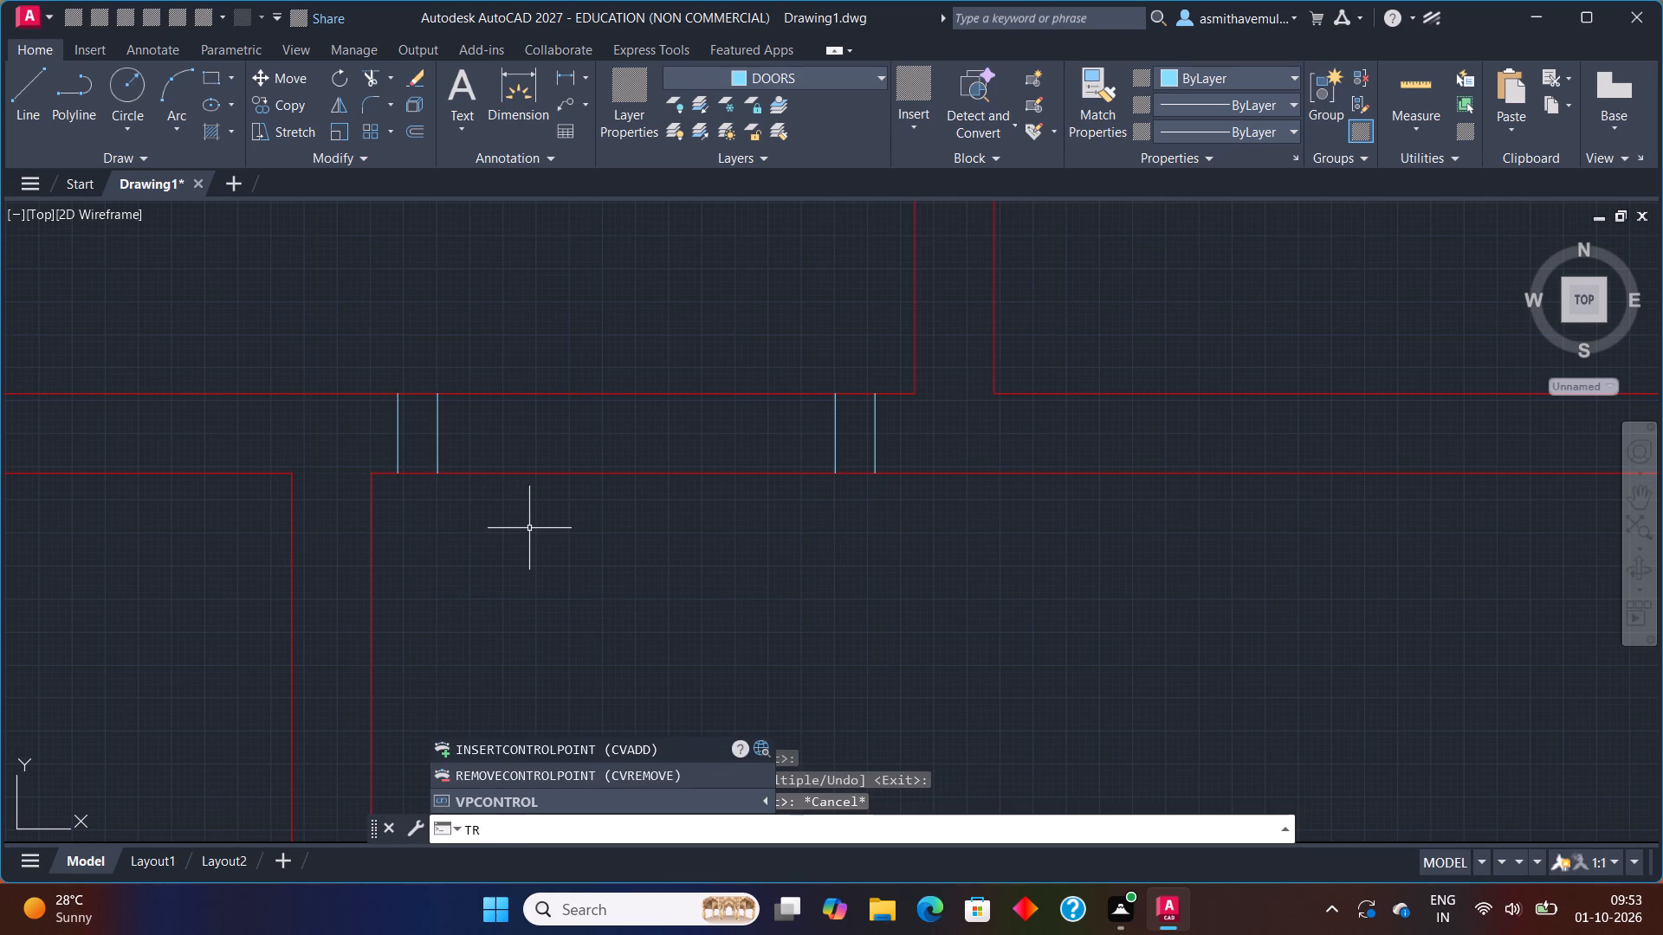
type("IM")
key("Return")
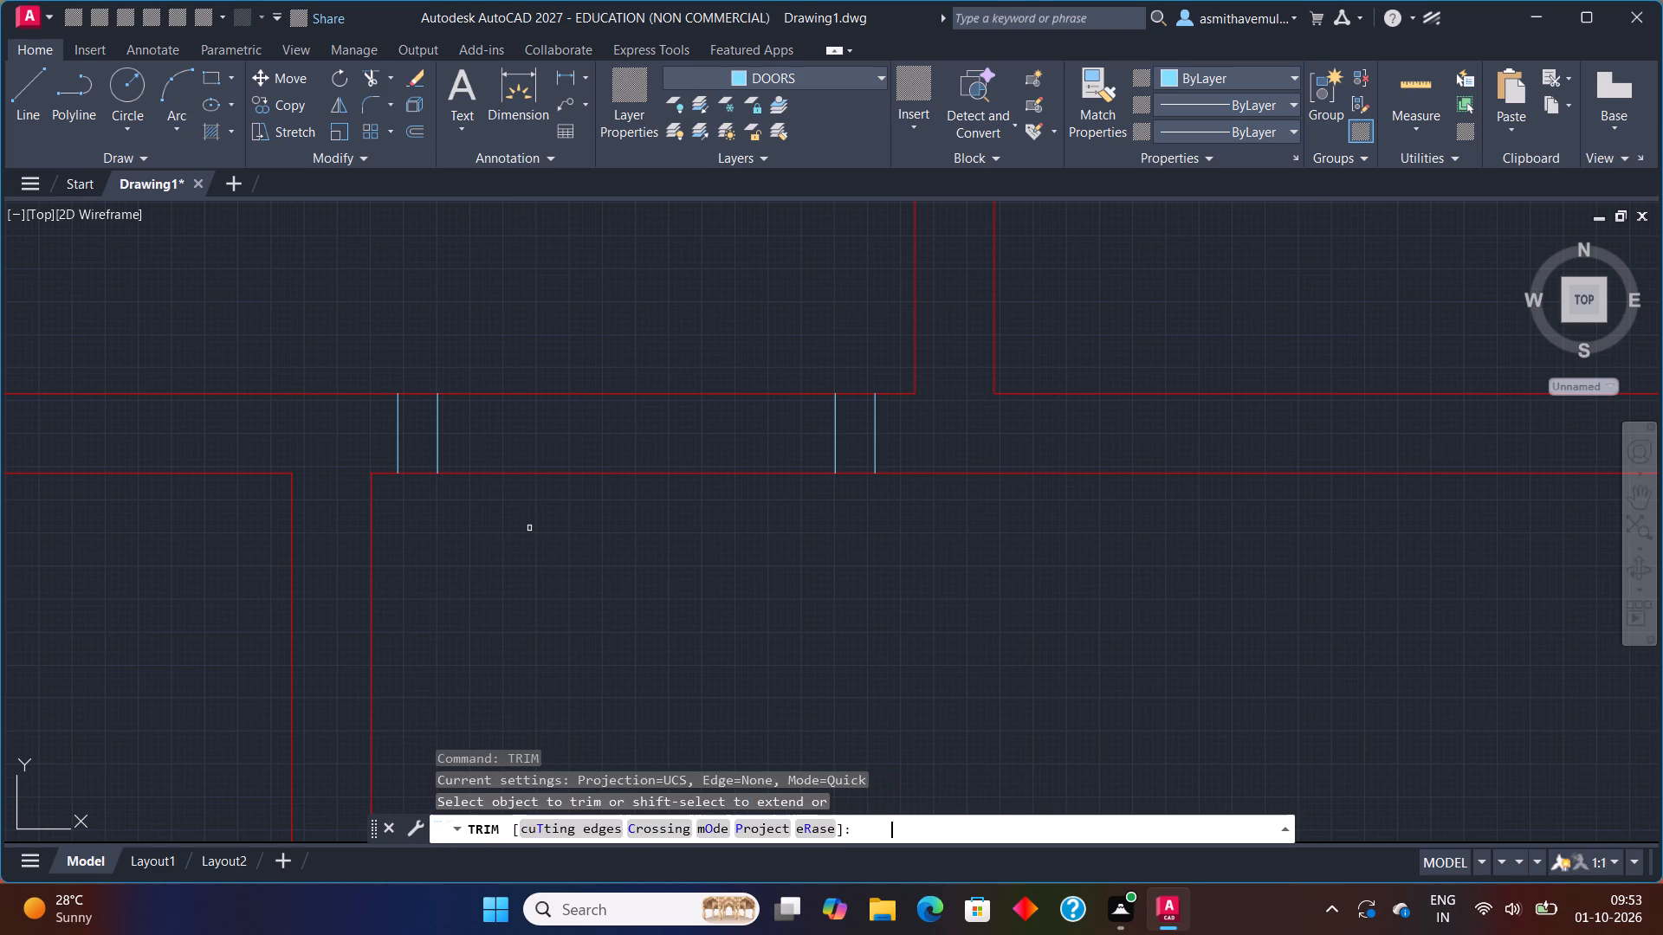
left_click_drag(559, 514, 560, 296)
scroll(611, 328, "down", 1)
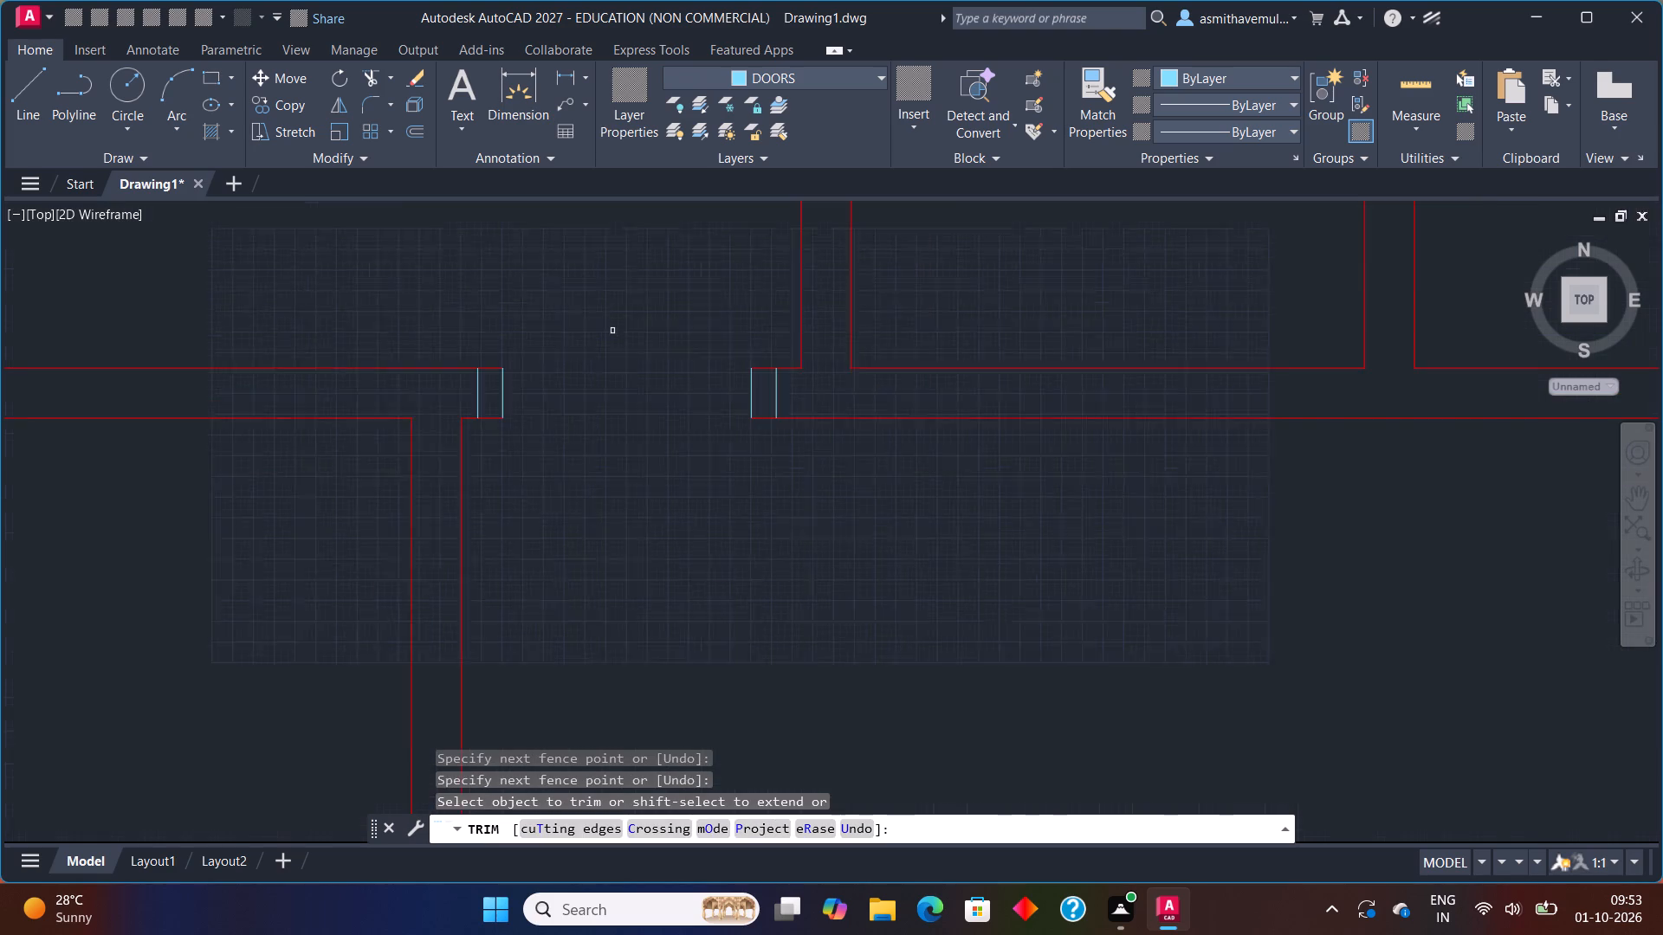
key("Escape")
Draw a 3" by 2'6" door leaf rectangle extending up and left from the top of the opening's right jamb line.
middle_click_drag(612, 331, 580, 485)
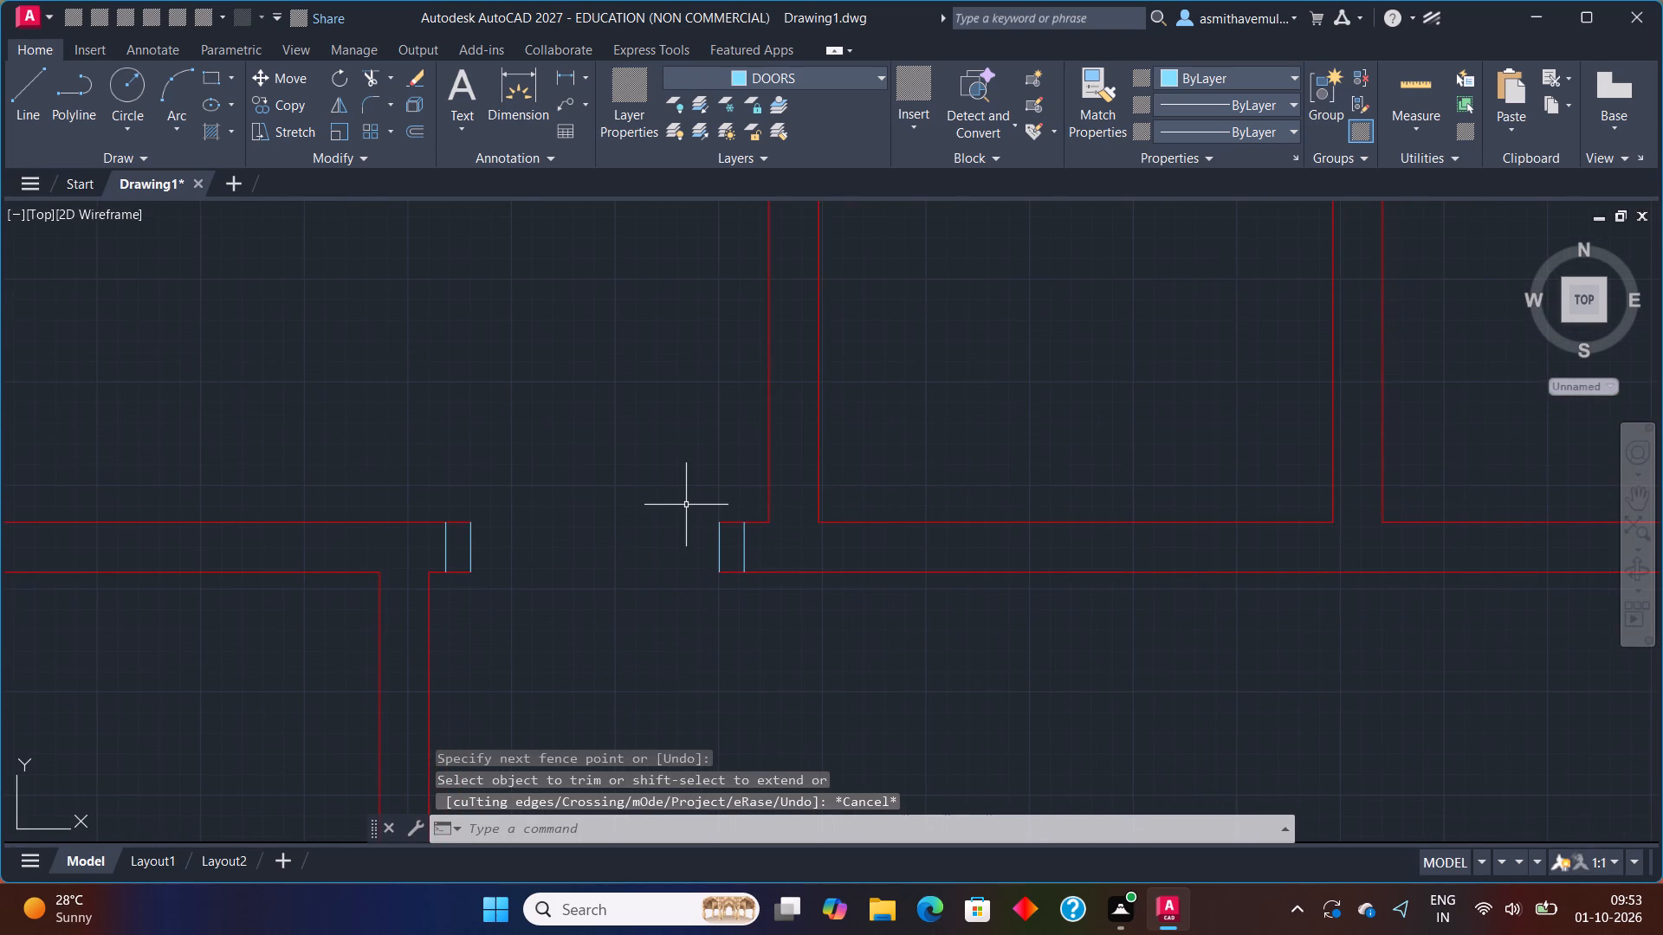
type("REC")
key("Return")
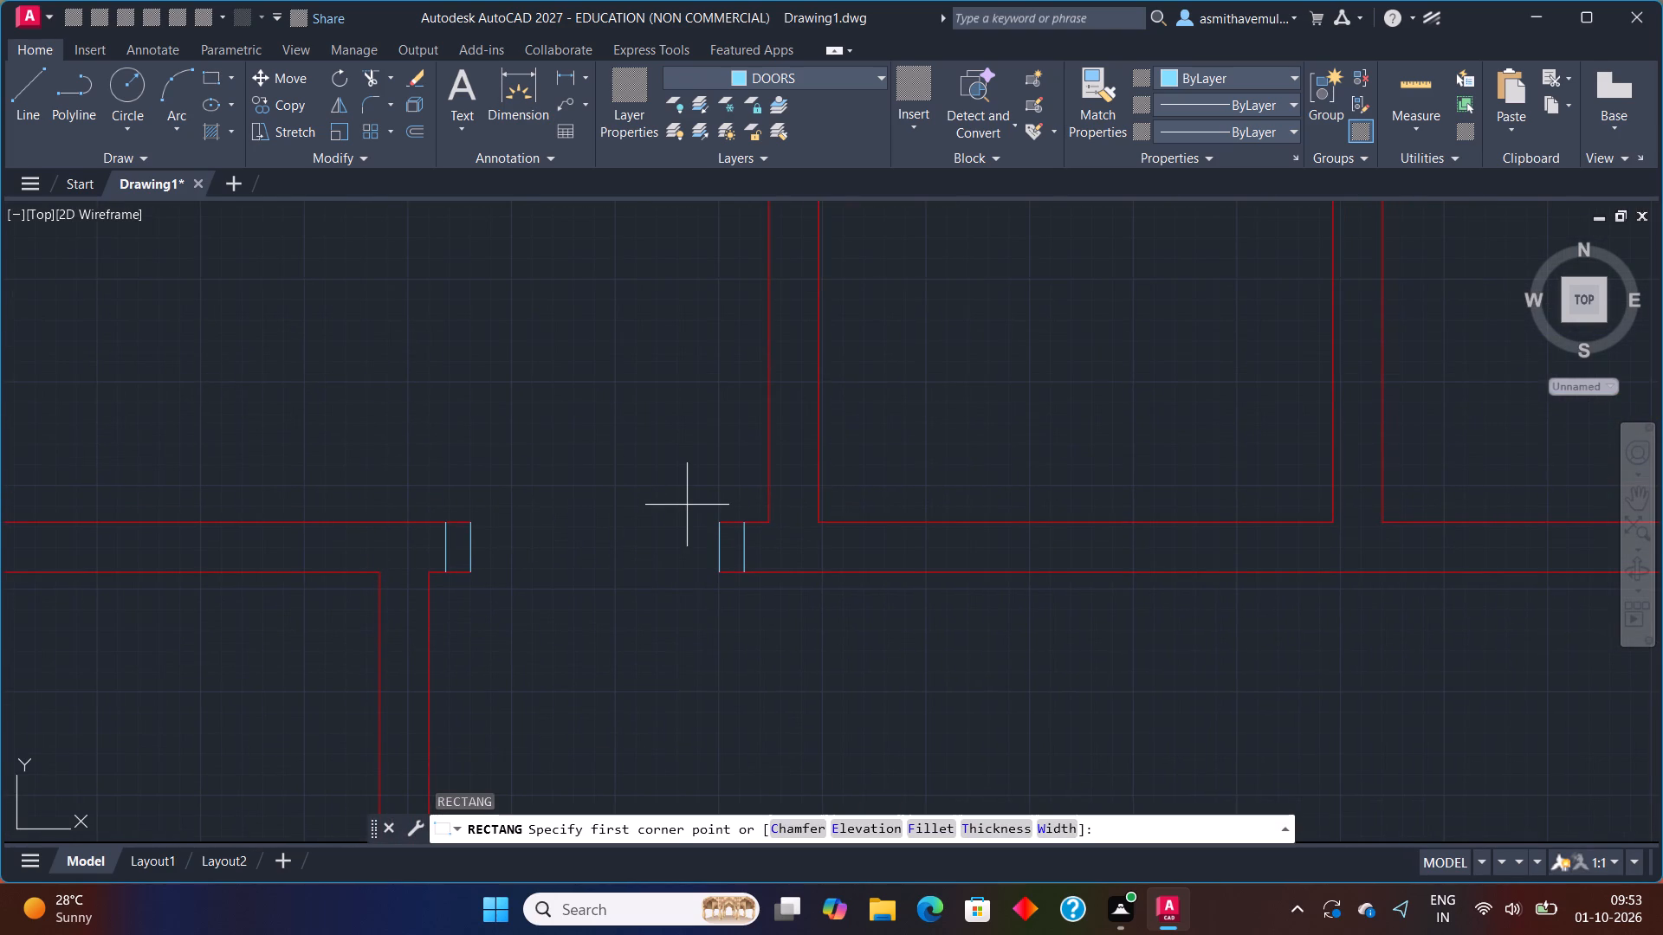
left_click(721, 522)
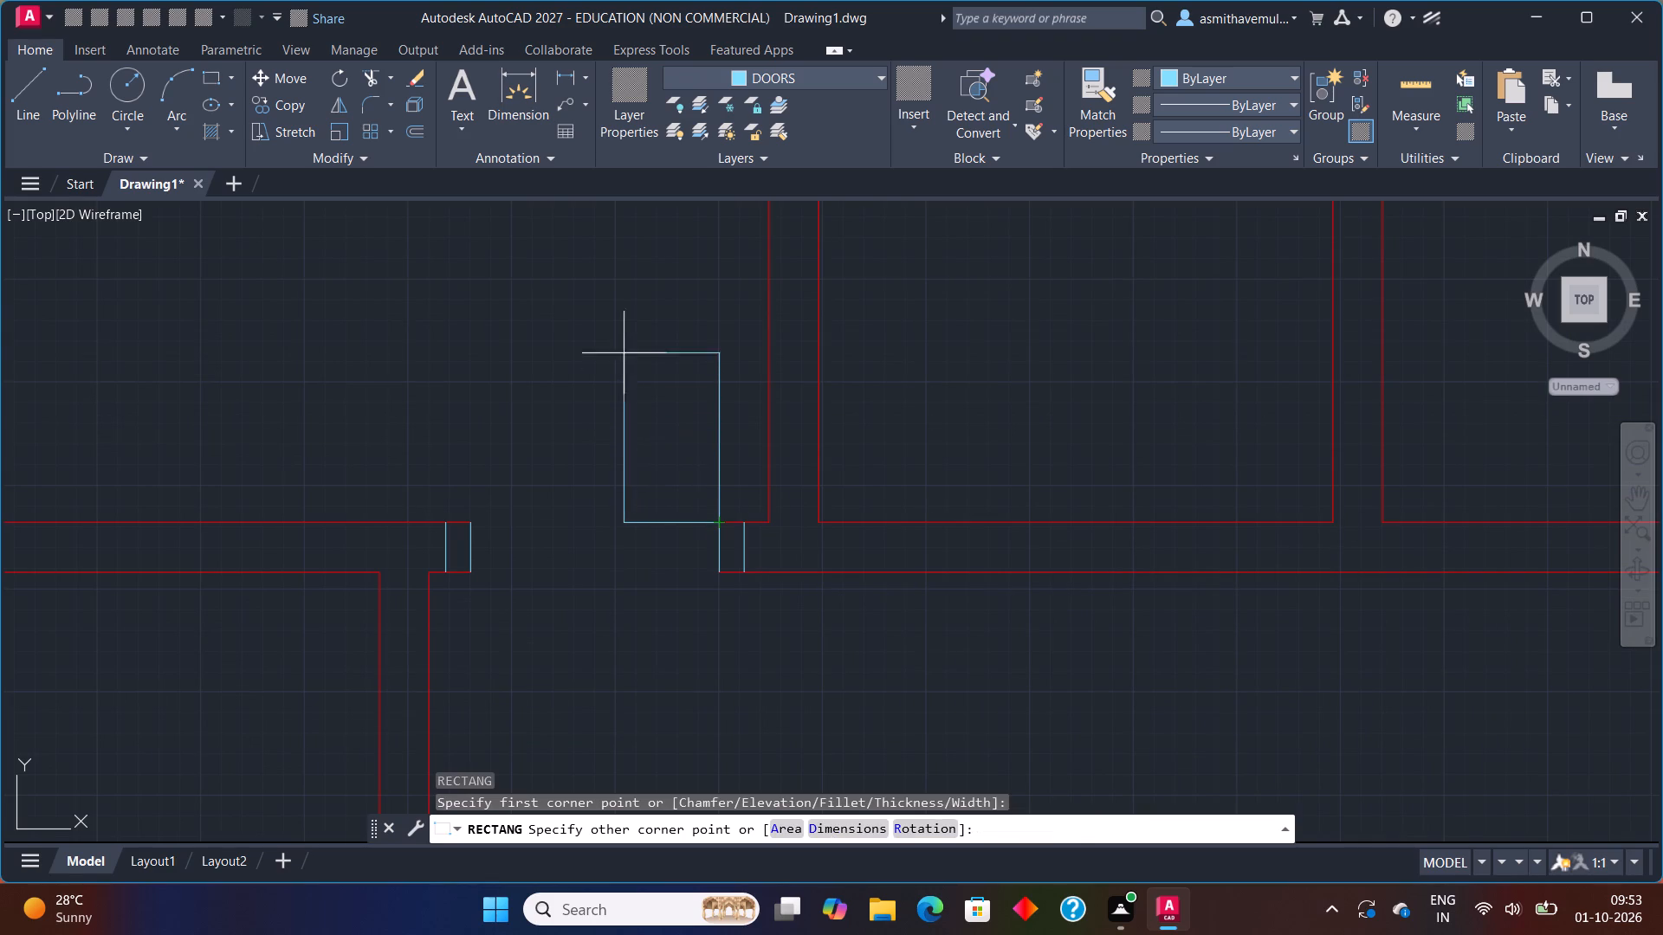
key("d")
key("Return")
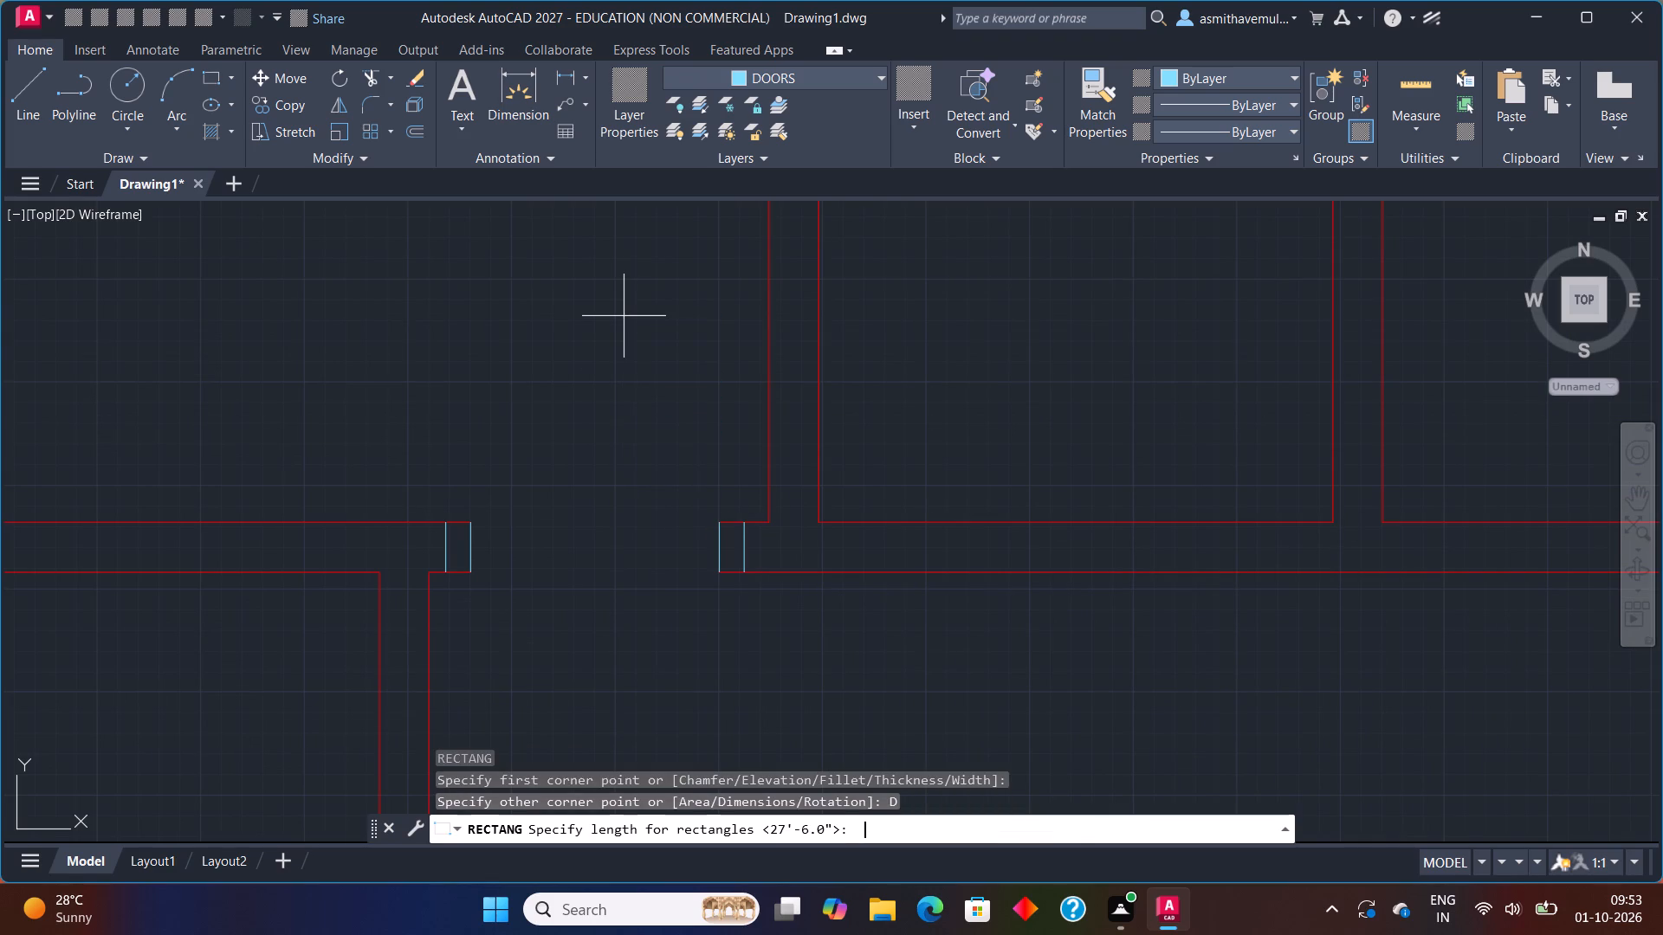
key("3")
key("shift+quotedbl")
key("Return")
key("2")
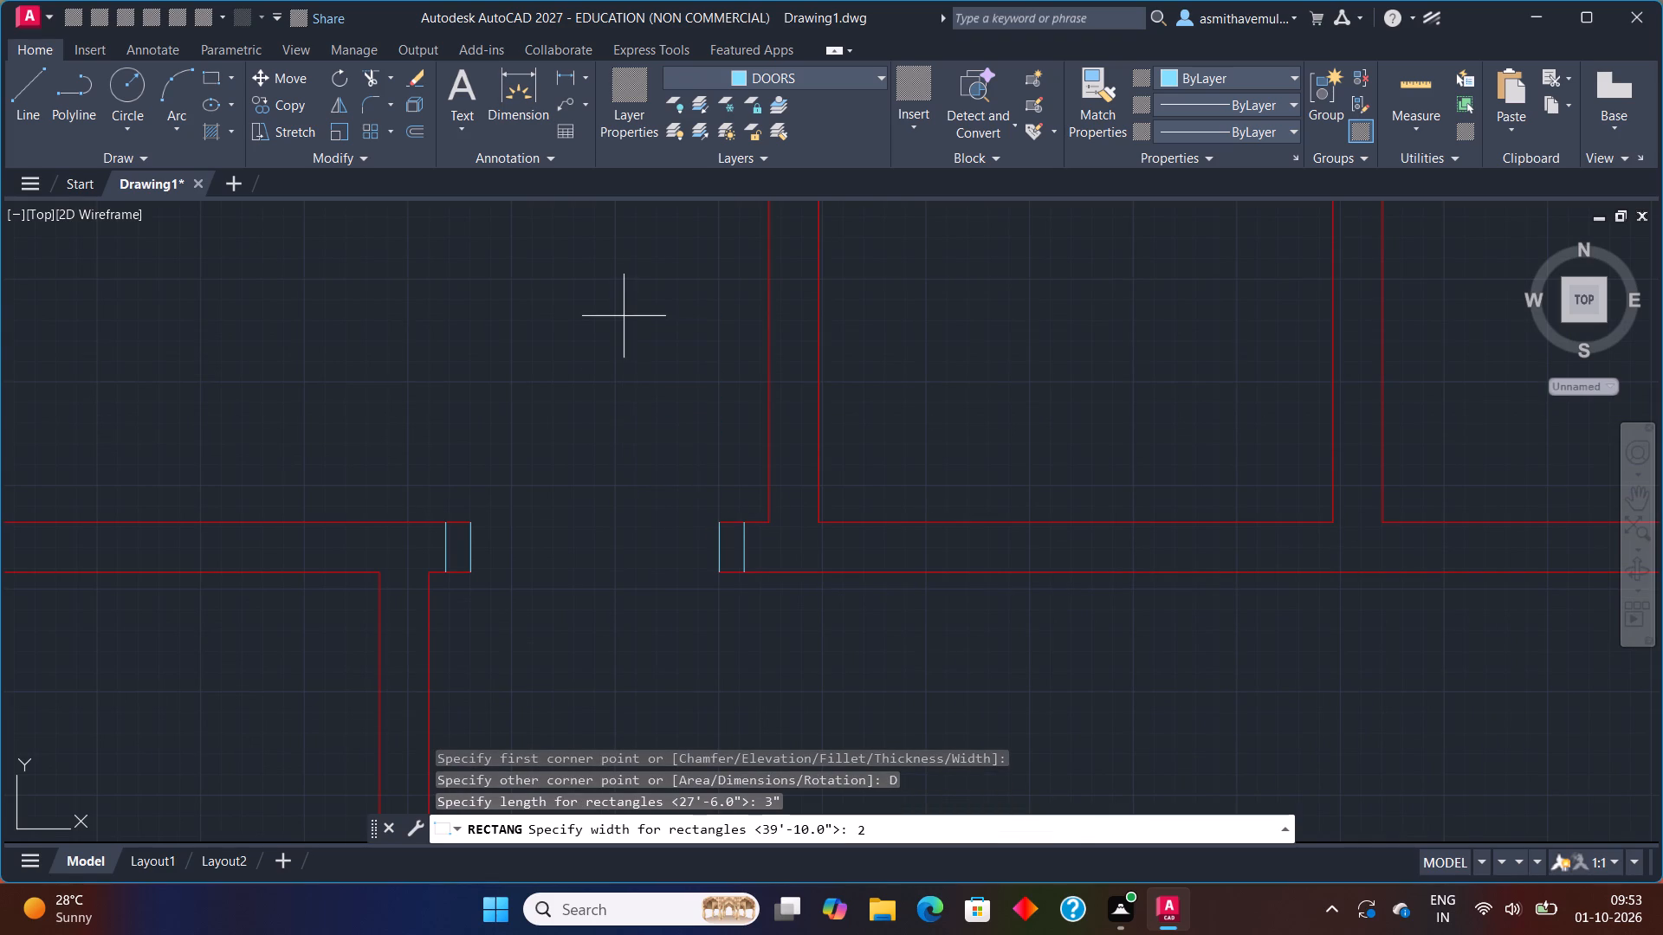
type("'6")
key("shift+quotedbl")
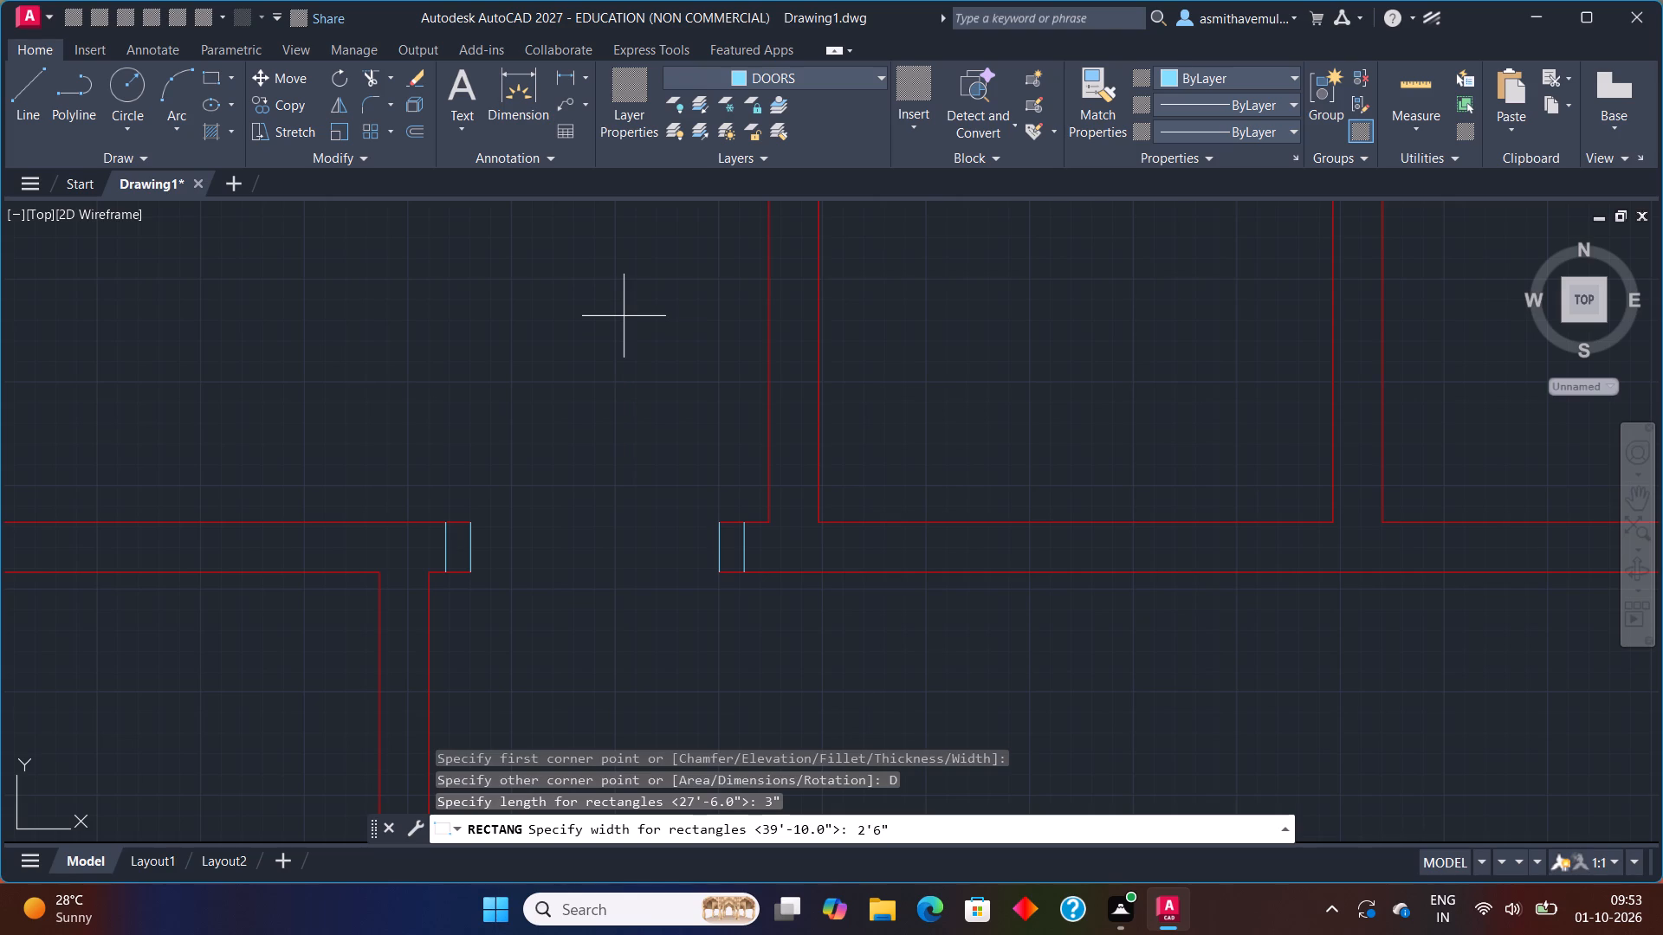
key("Return")
left_click(624, 316)
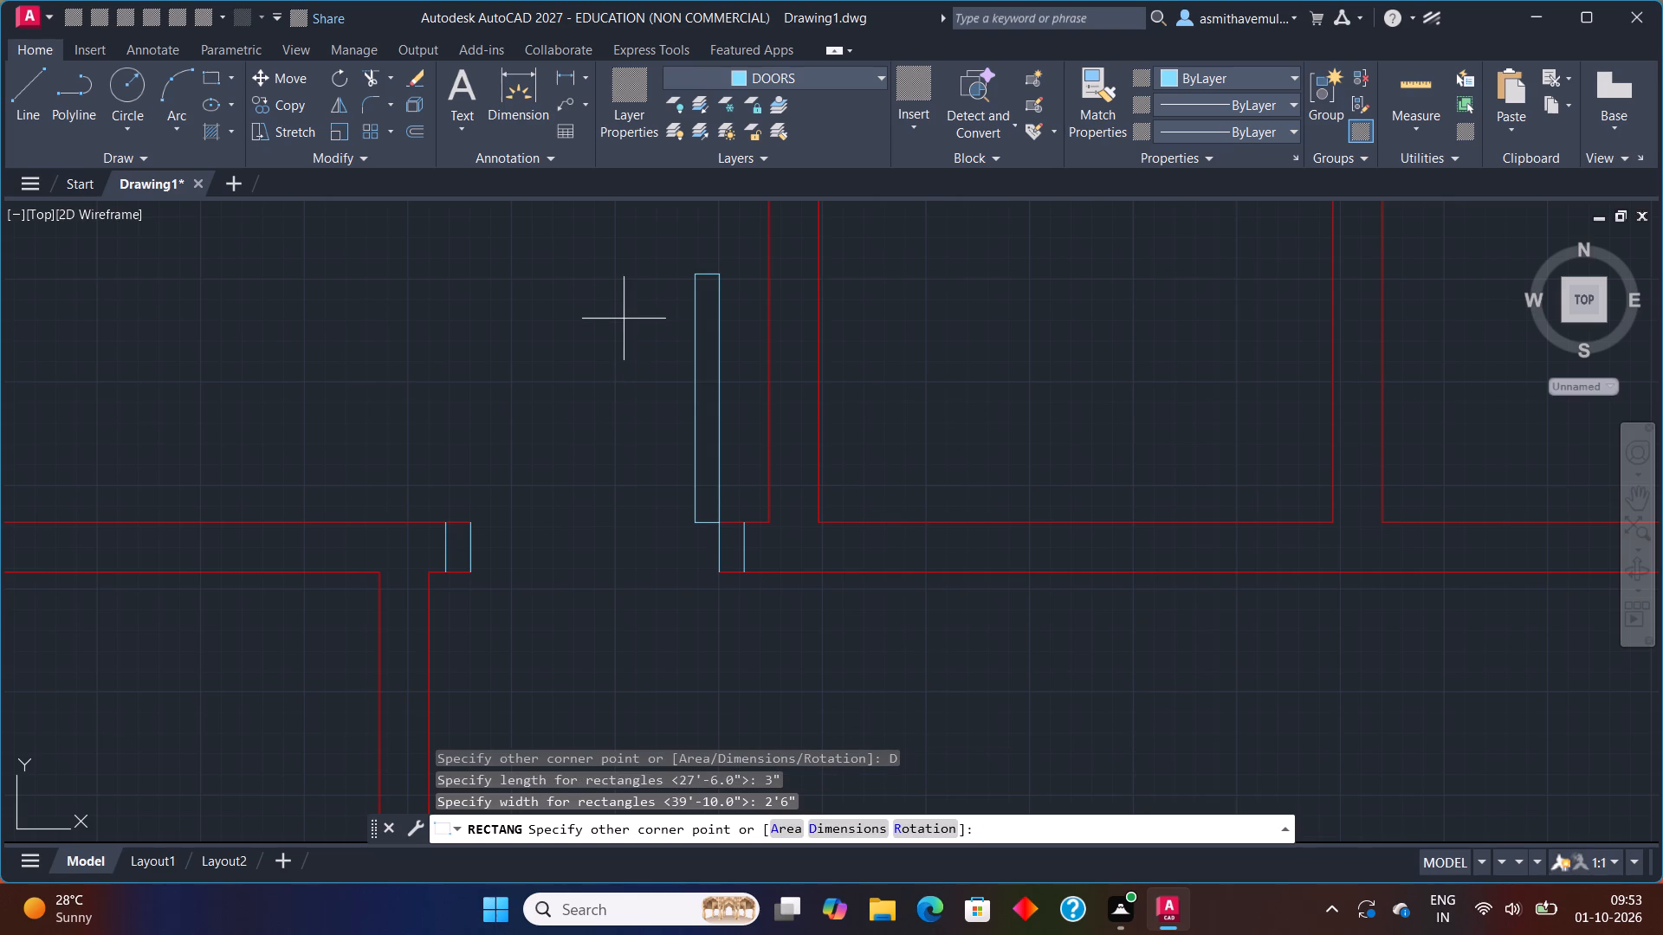
middle_click_drag(717, 406, 735, 438)
left_click(725, 439)
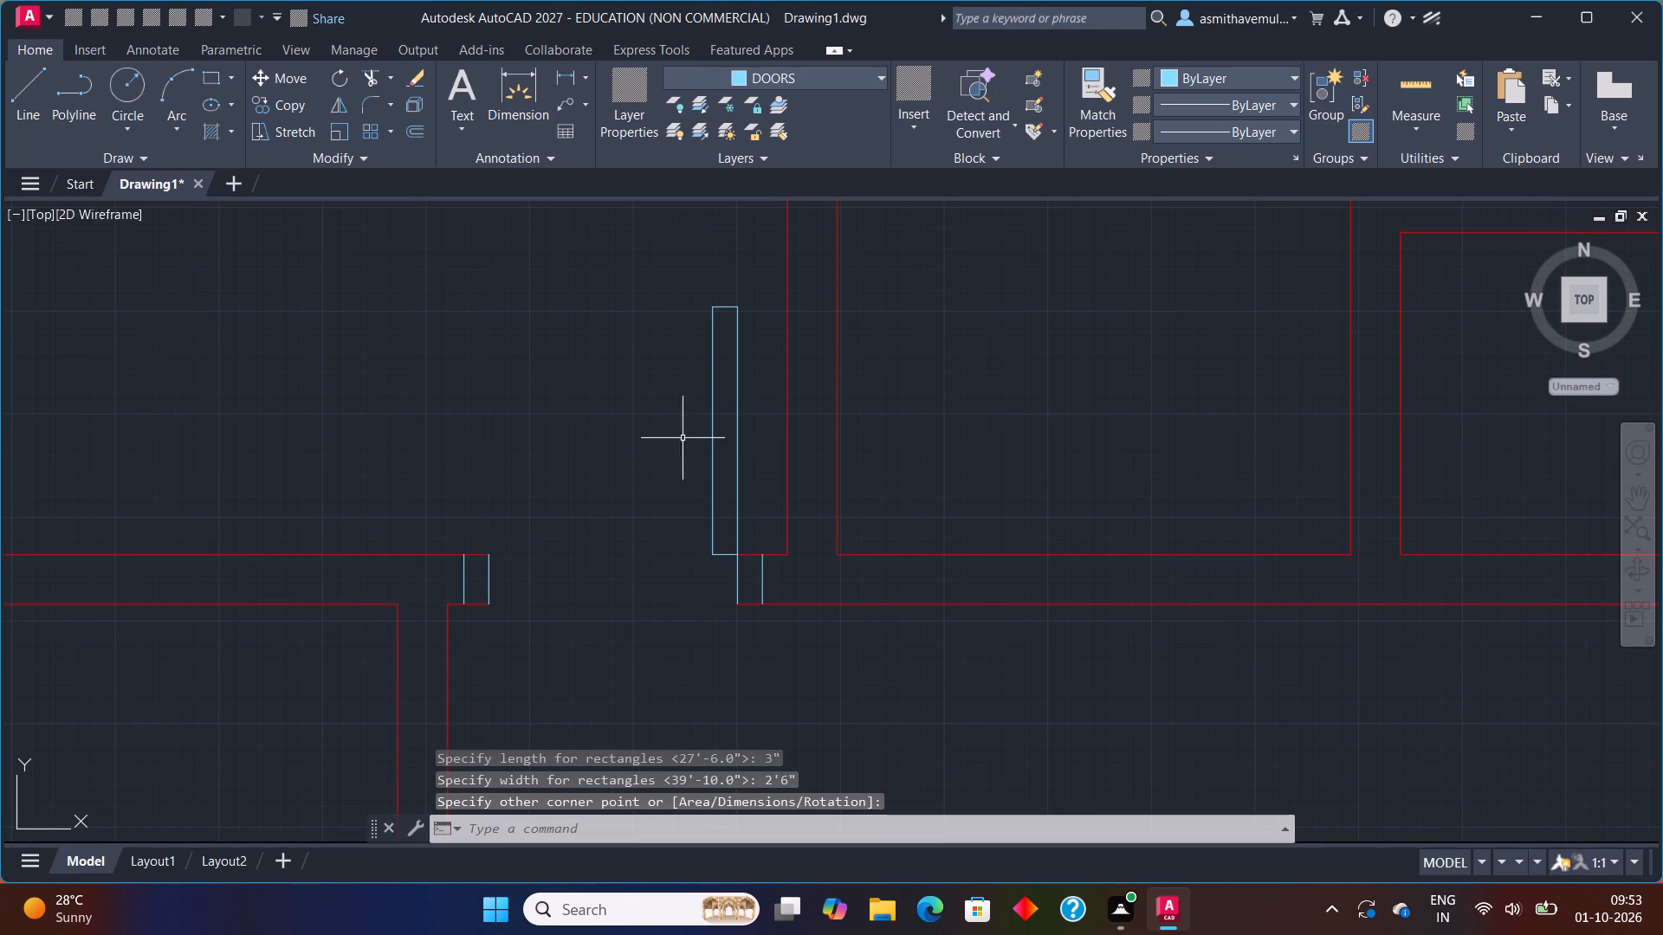
Draw the door swing arc from the leaf's top-right corner through its top-left corner to the top of the opening's left jamb line.
scroll(767, 565, "up", 6)
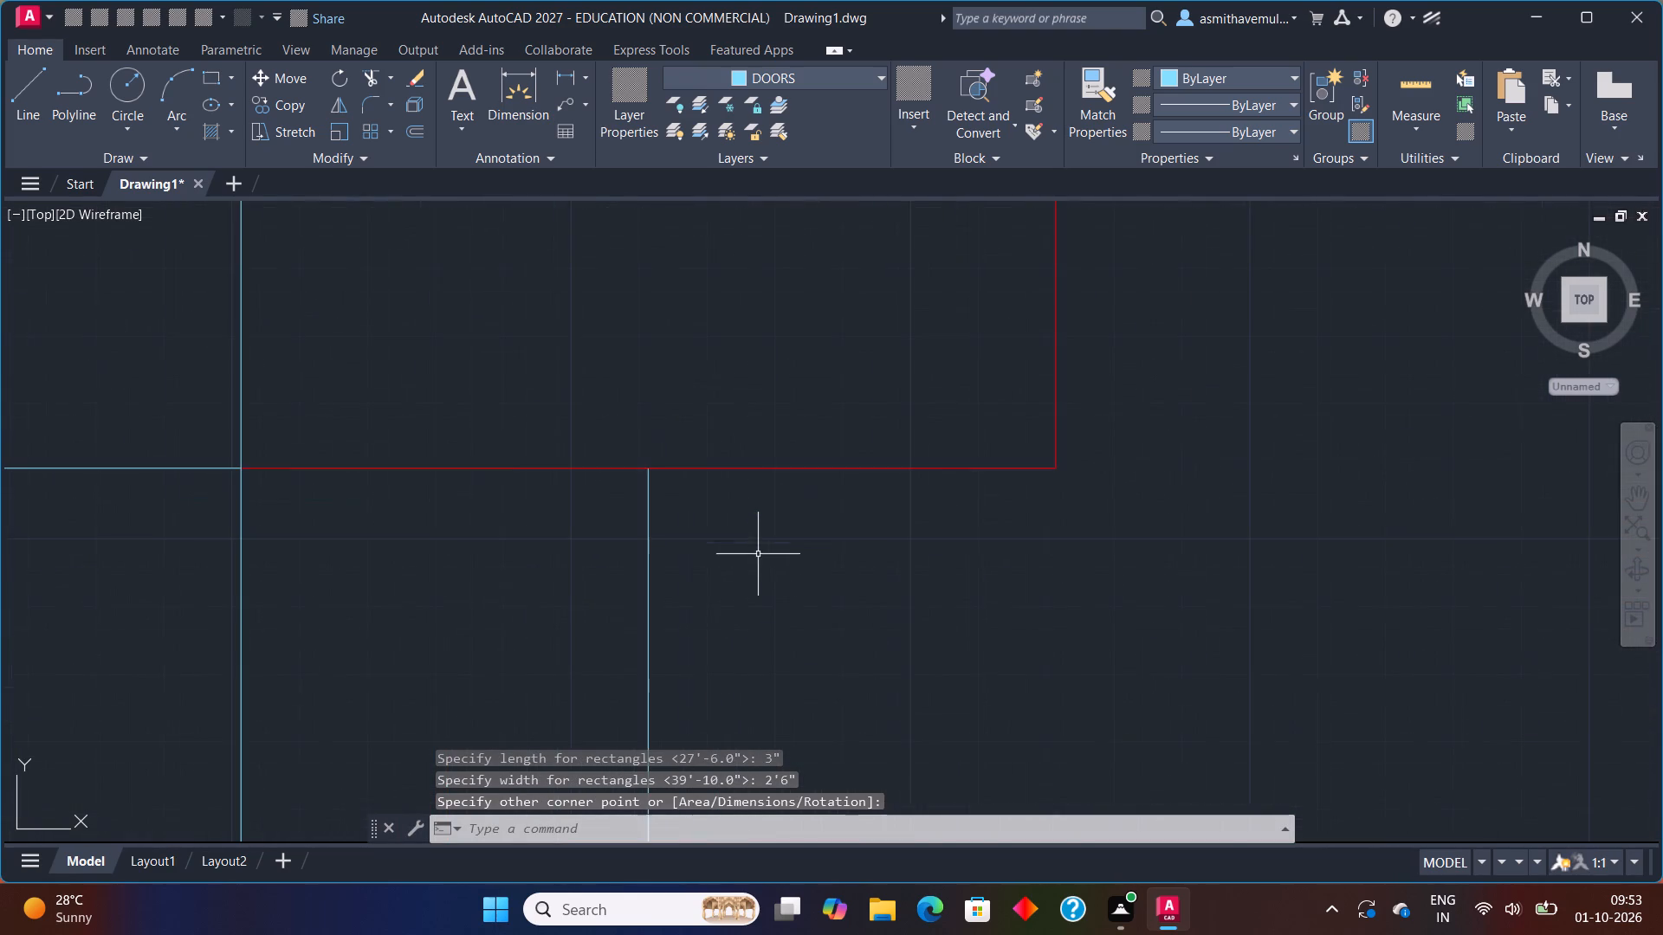
scroll(520, 498, "down", 4)
middle_click_drag(520, 468, 957, 674)
scroll(940, 629, "down", 2)
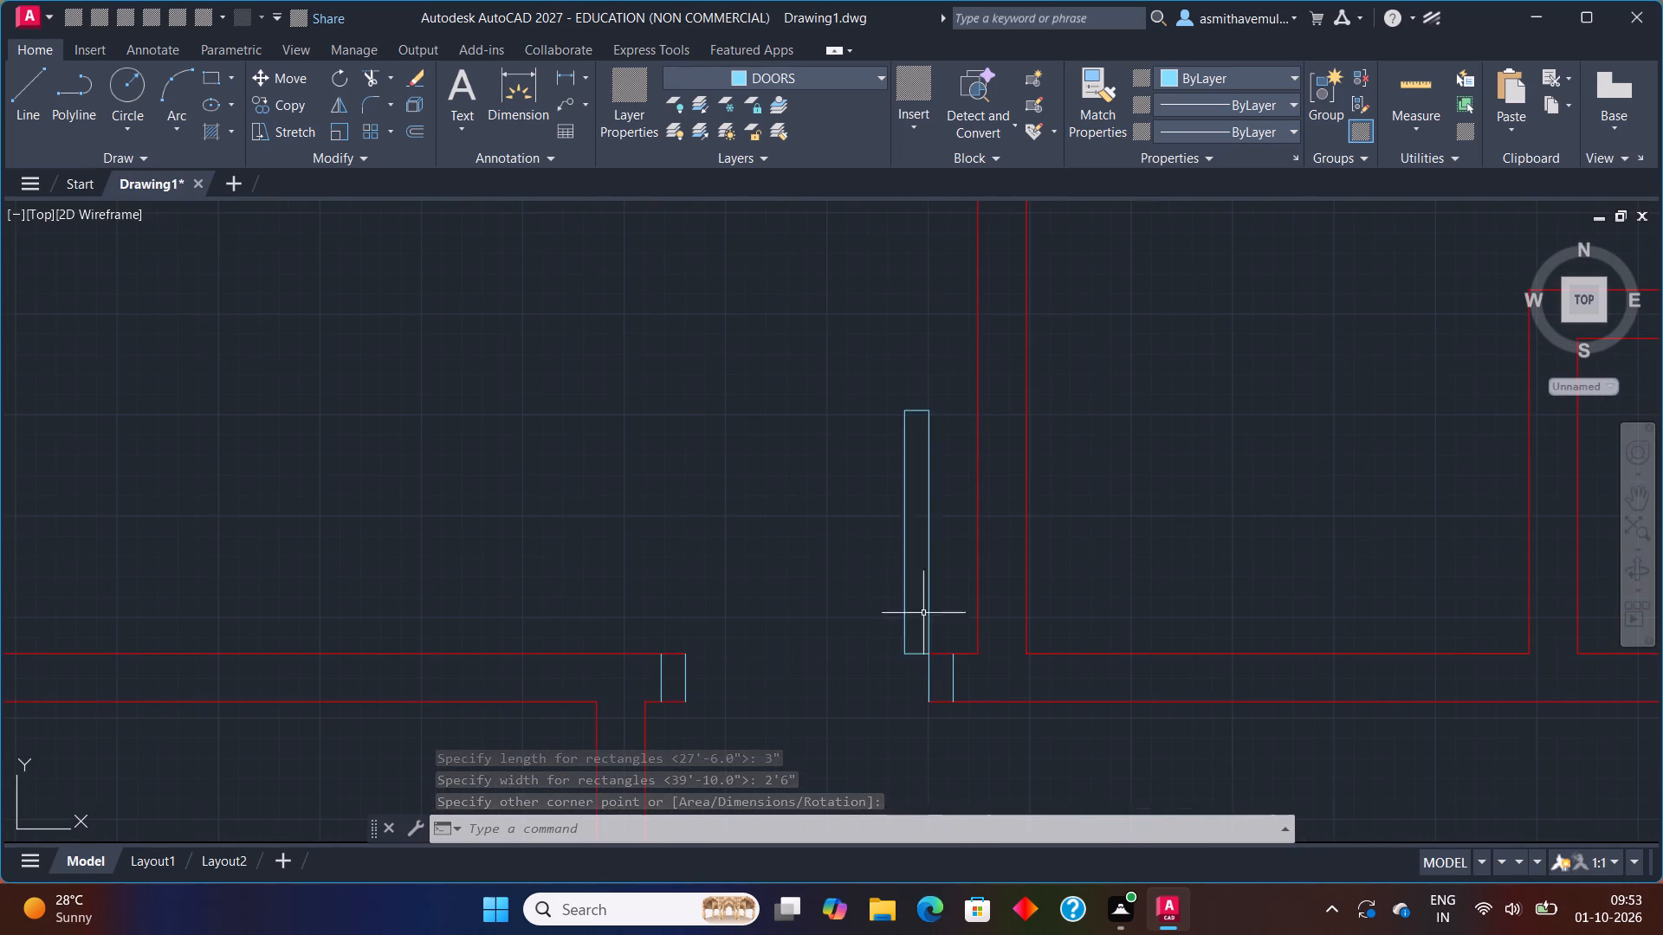
type("ARC")
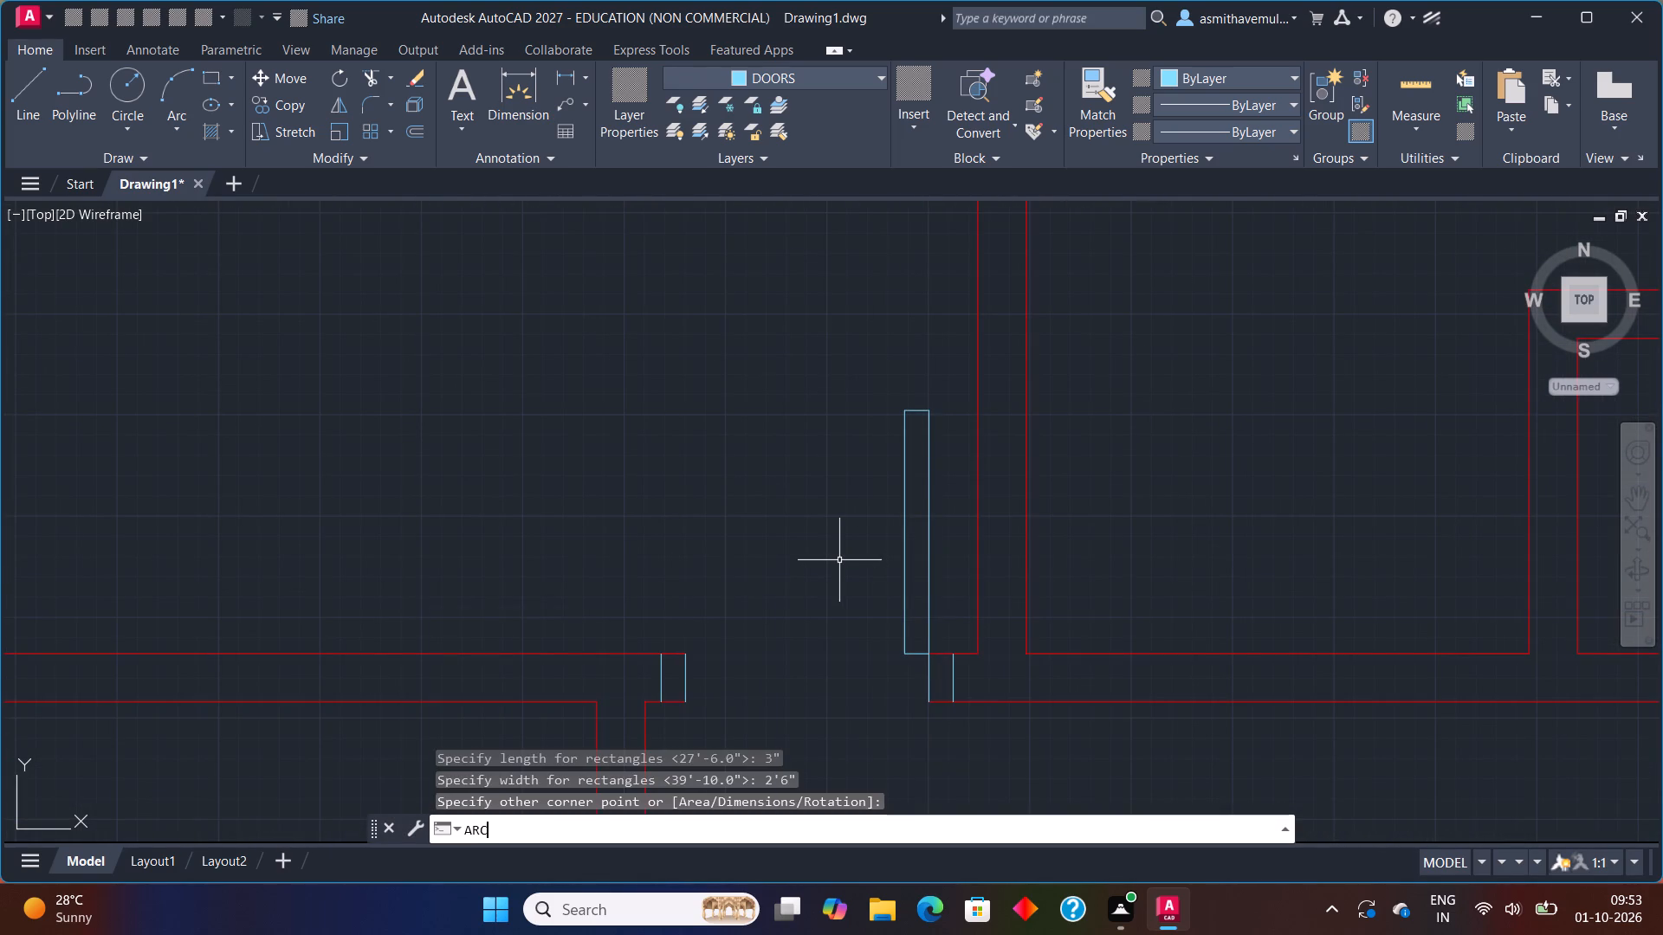
key("Return")
scroll(921, 416, "up", 2)
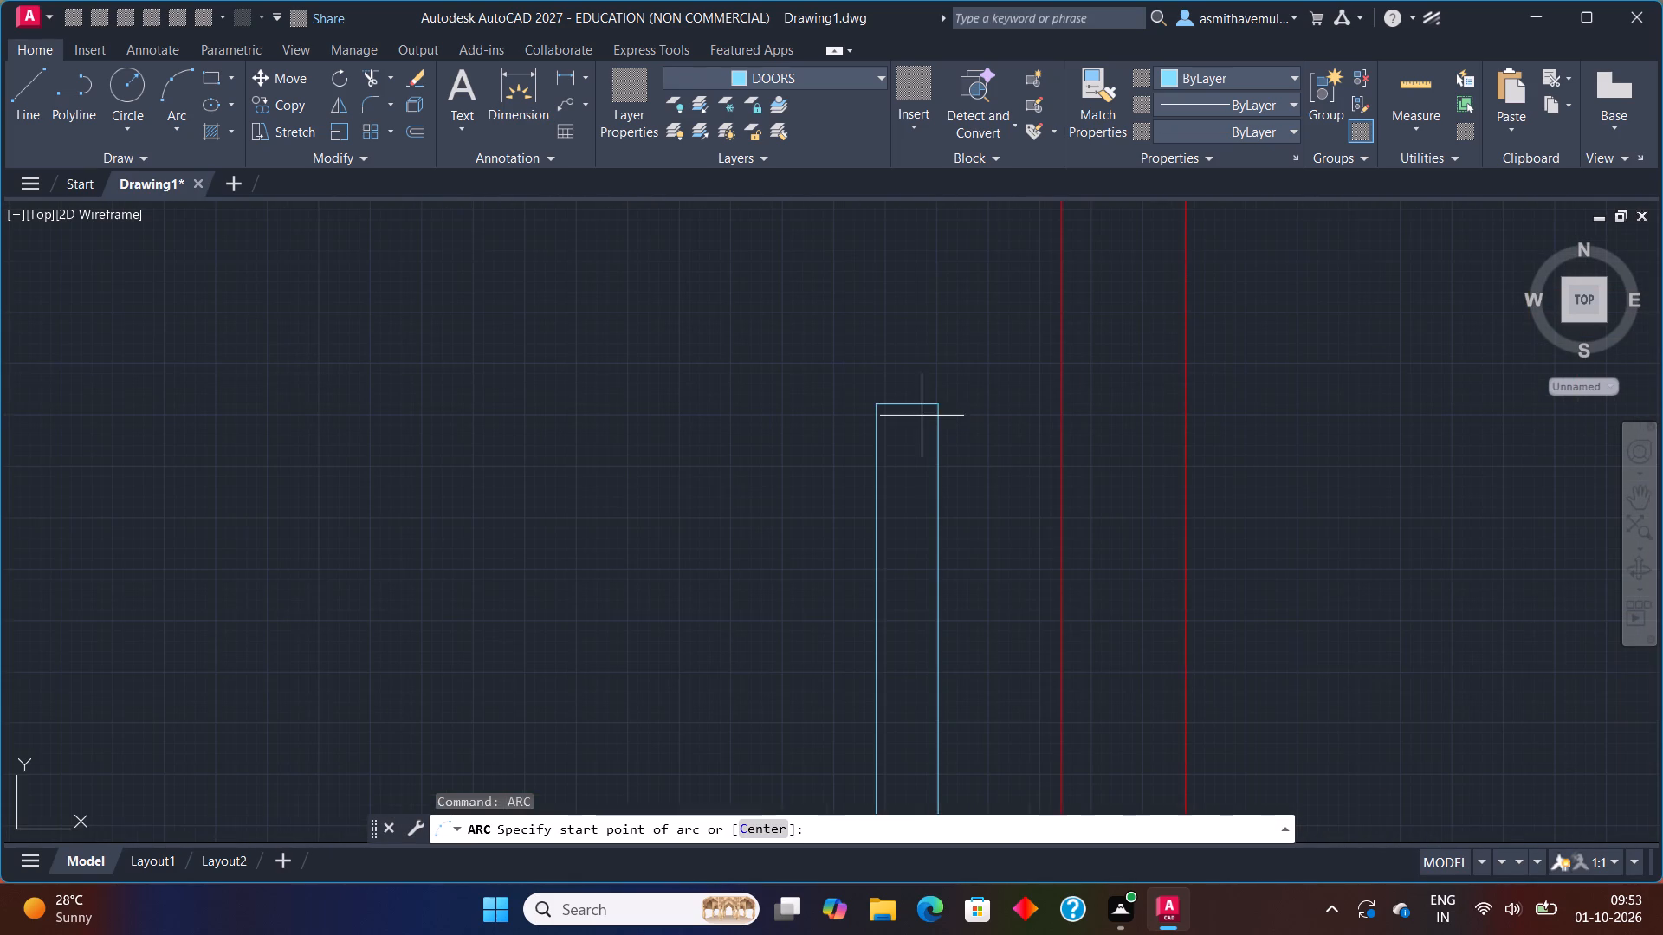
left_click(935, 402)
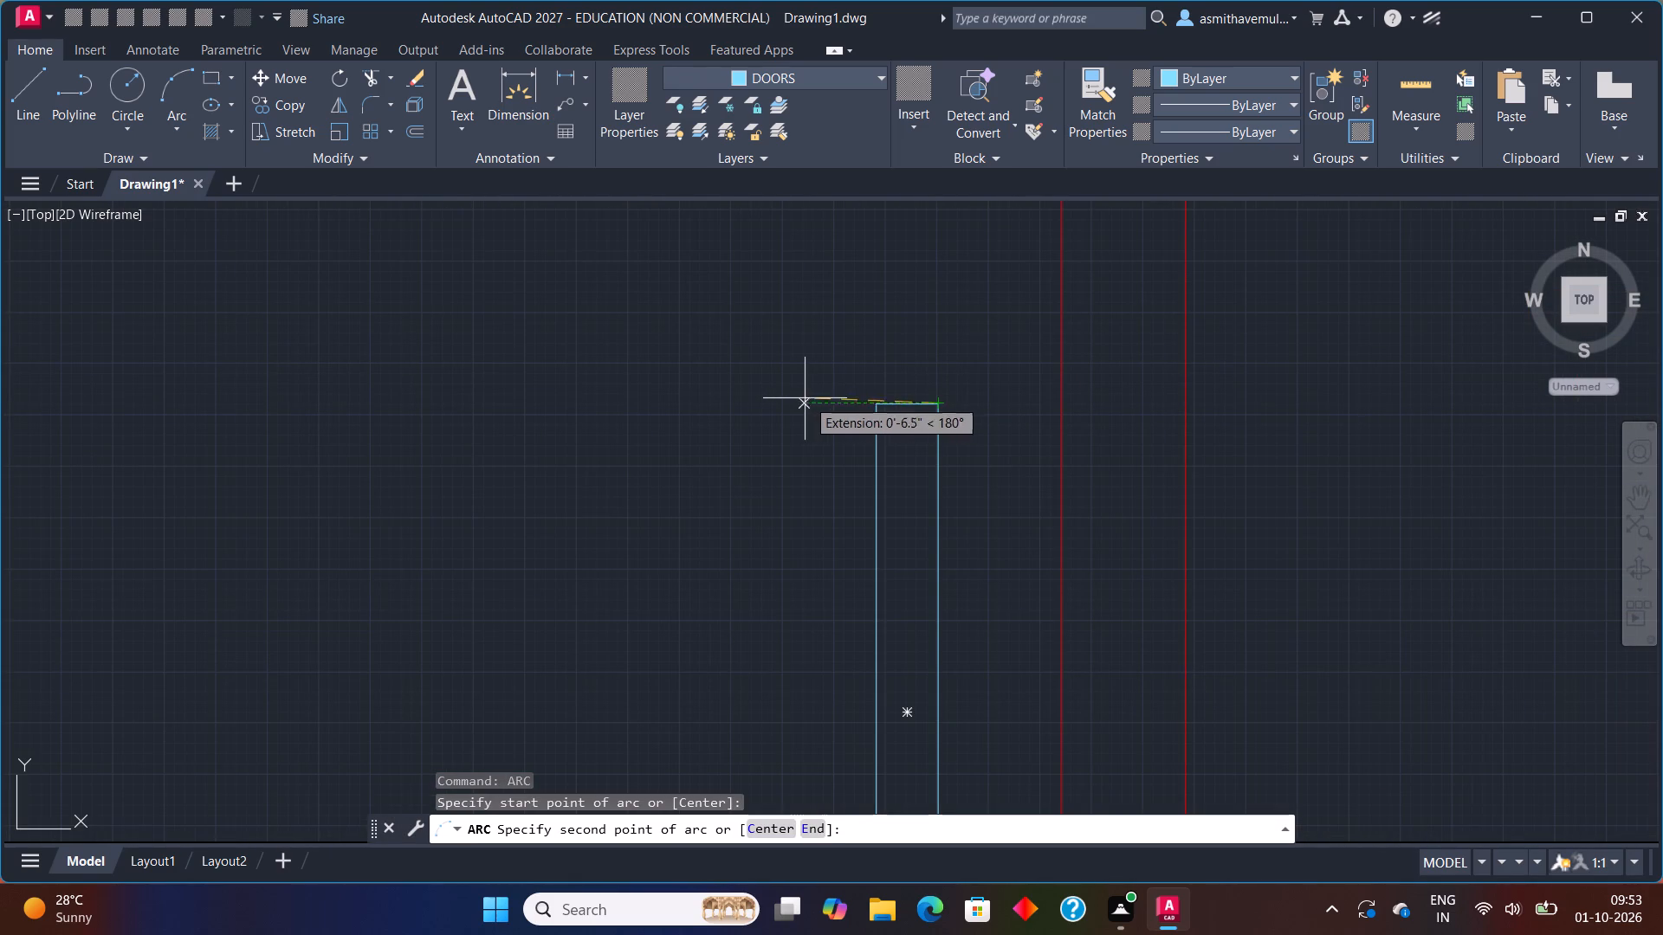
left_click(870, 403)
scroll(824, 507, "down", 2)
middle_click_drag(827, 605, 856, 572)
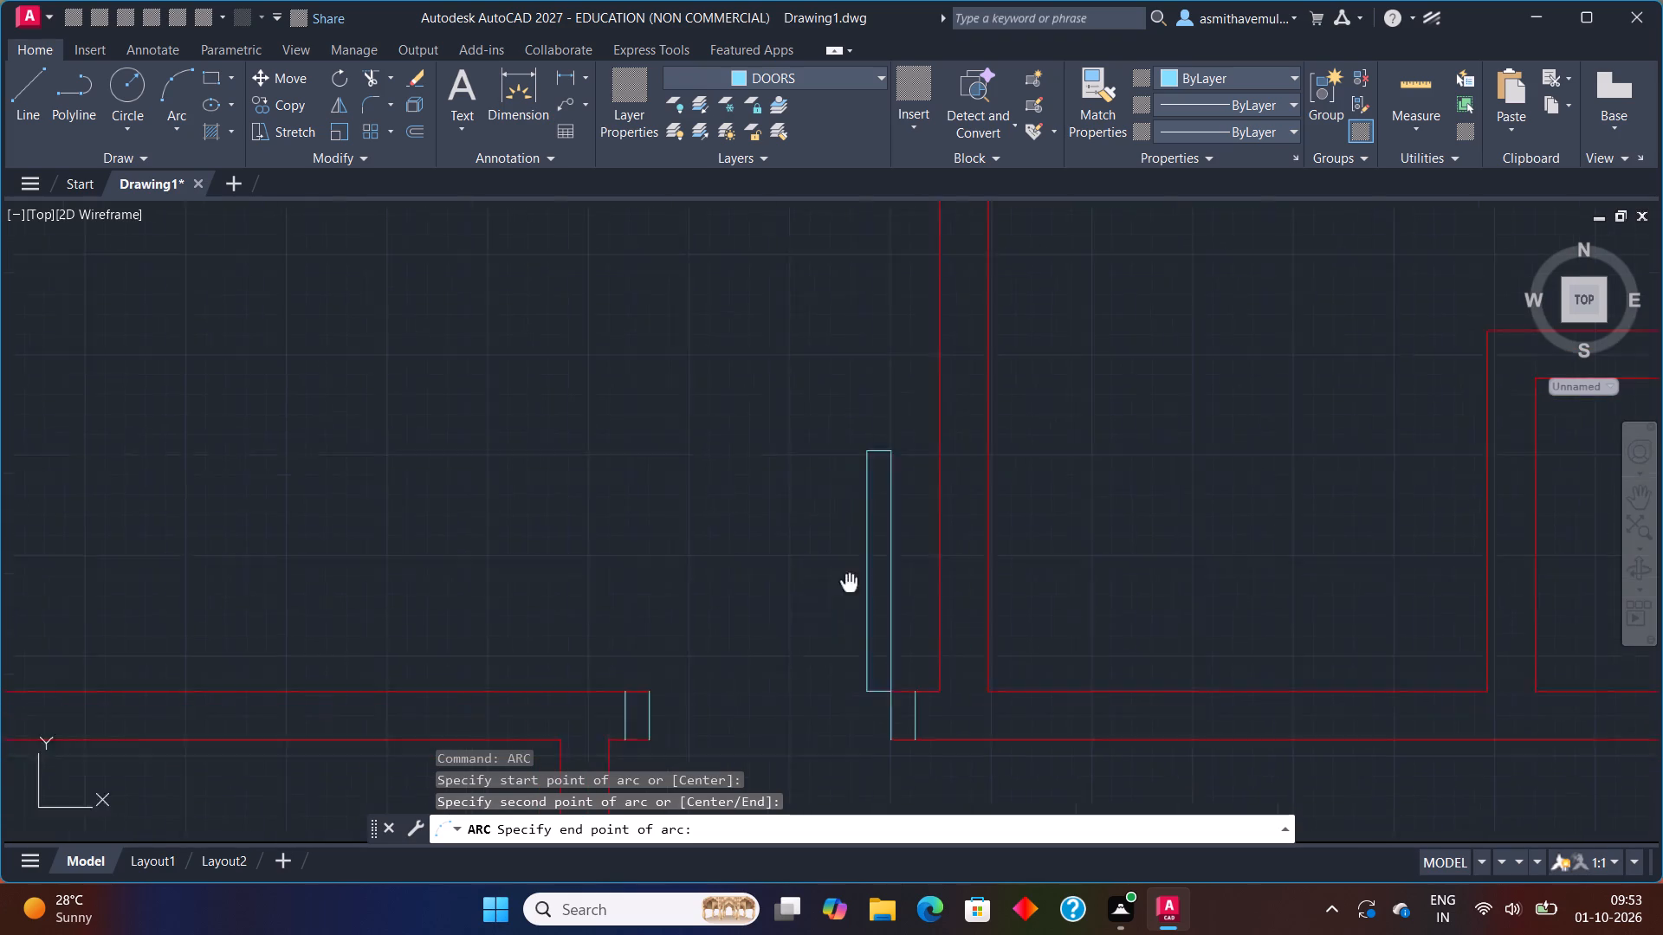
middle_click_drag(856, 572, 948, 397)
left_click_drag(745, 506, 756, 516)
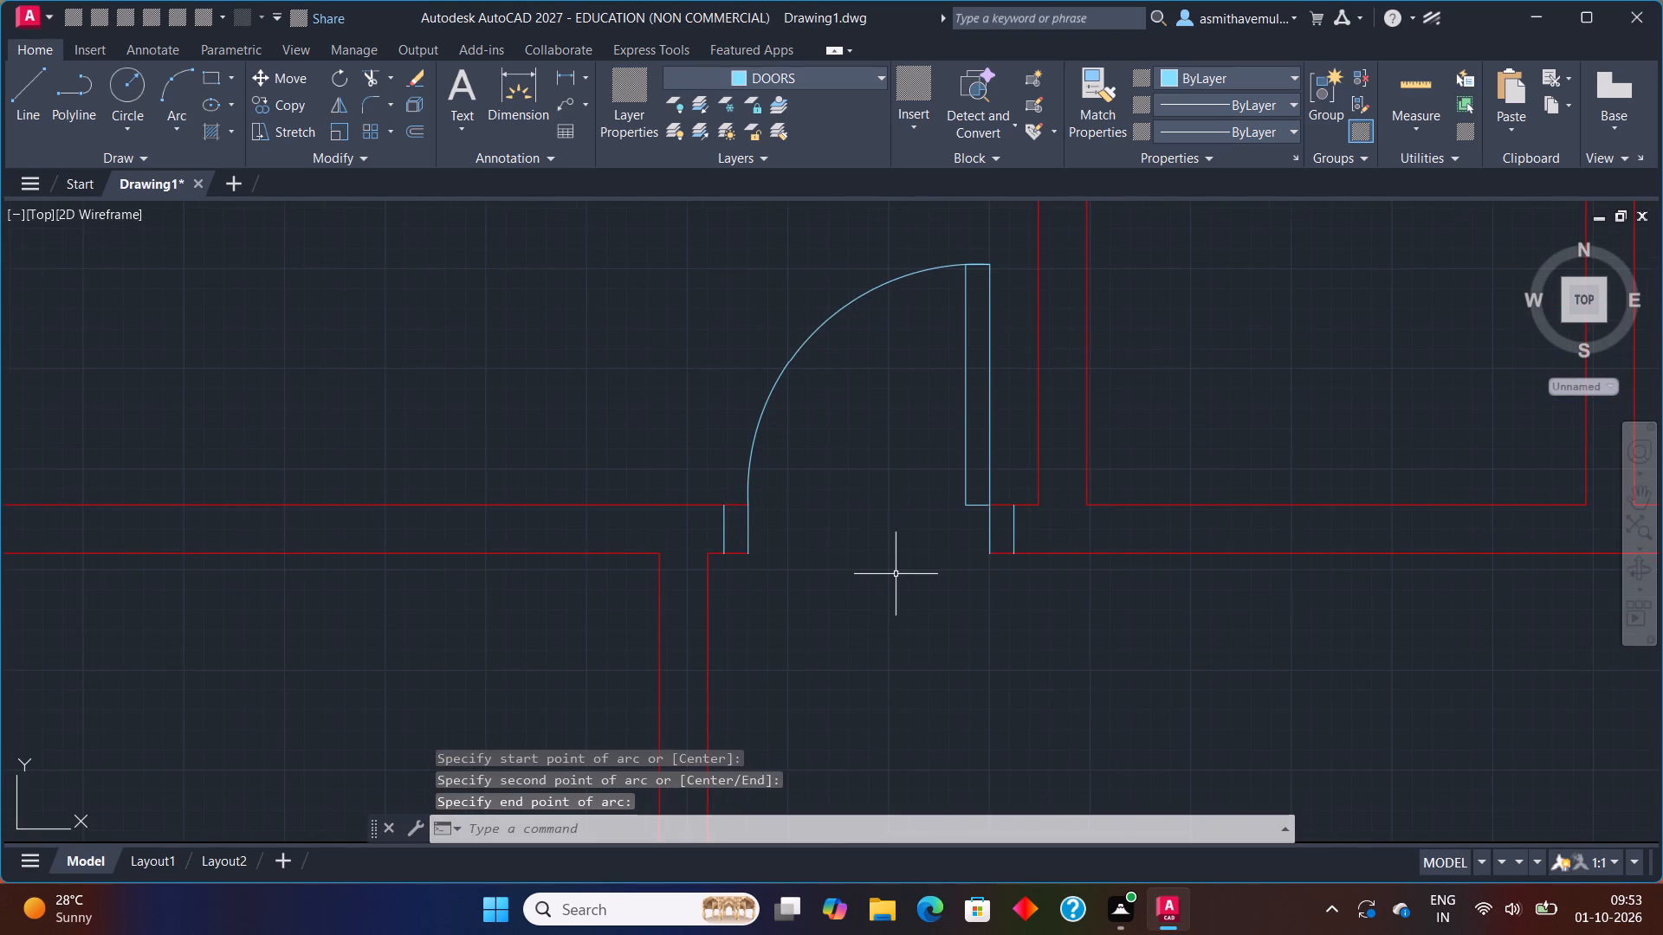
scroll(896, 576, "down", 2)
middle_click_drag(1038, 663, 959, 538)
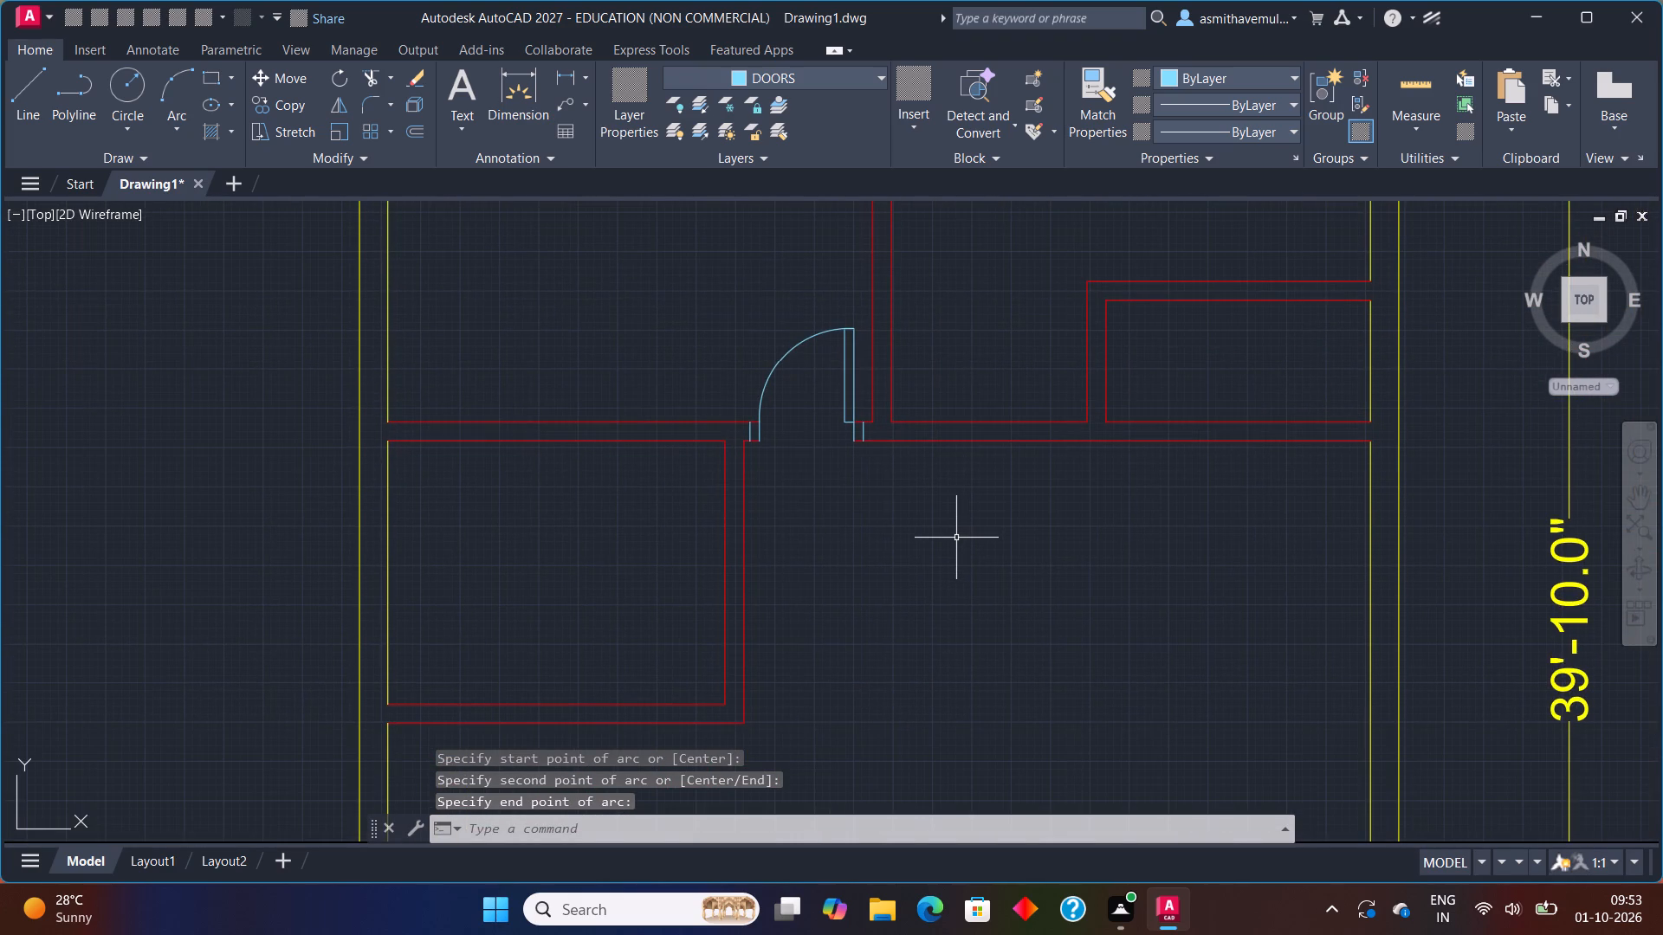
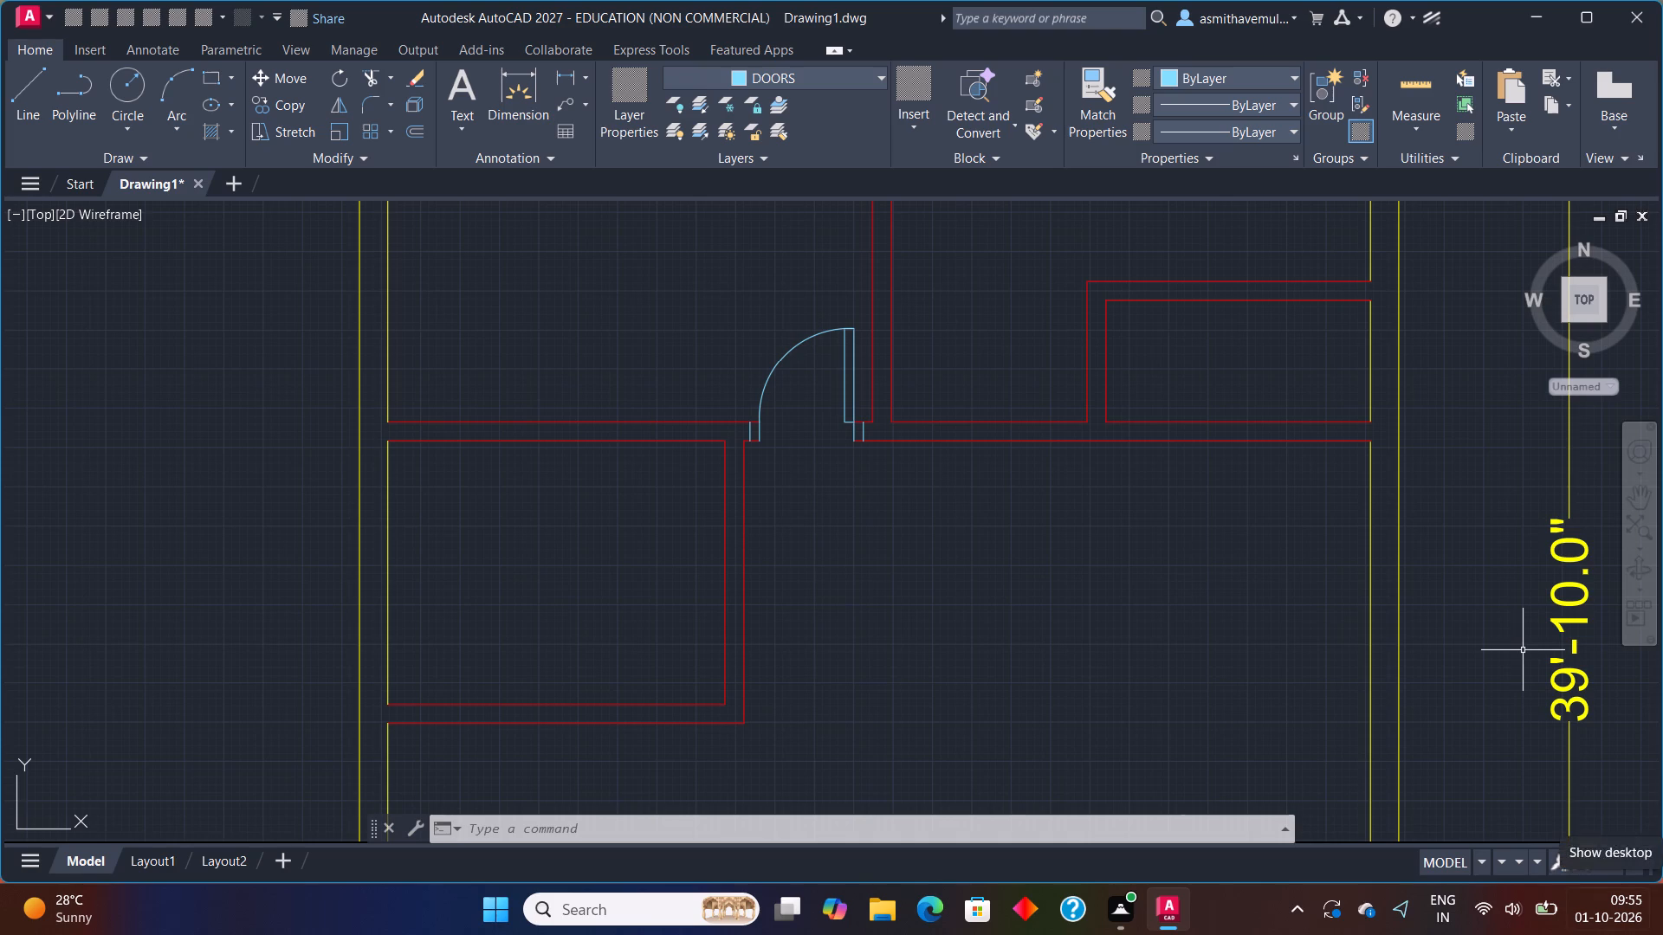
Draw a short vertical door line across the horizontal wall, starting 3" right of the central vertical wall's lower-right corner.
middle_click_drag(1010, 487, 929, 561)
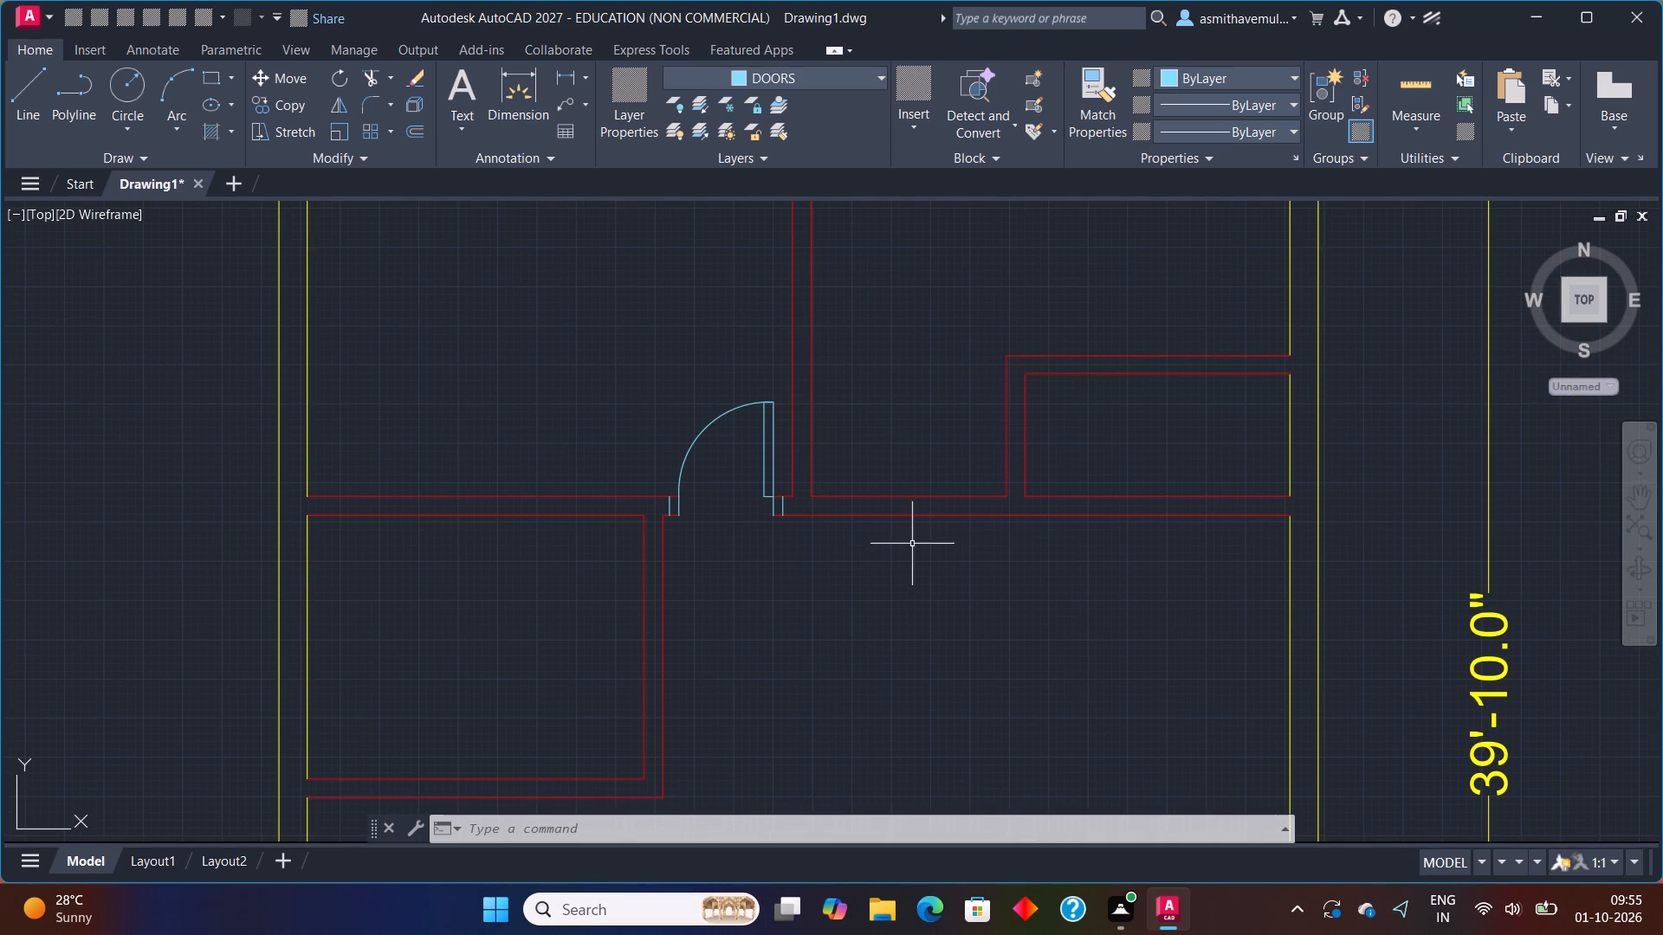
scroll(890, 476, "up", 1)
key("l")
key("Return")
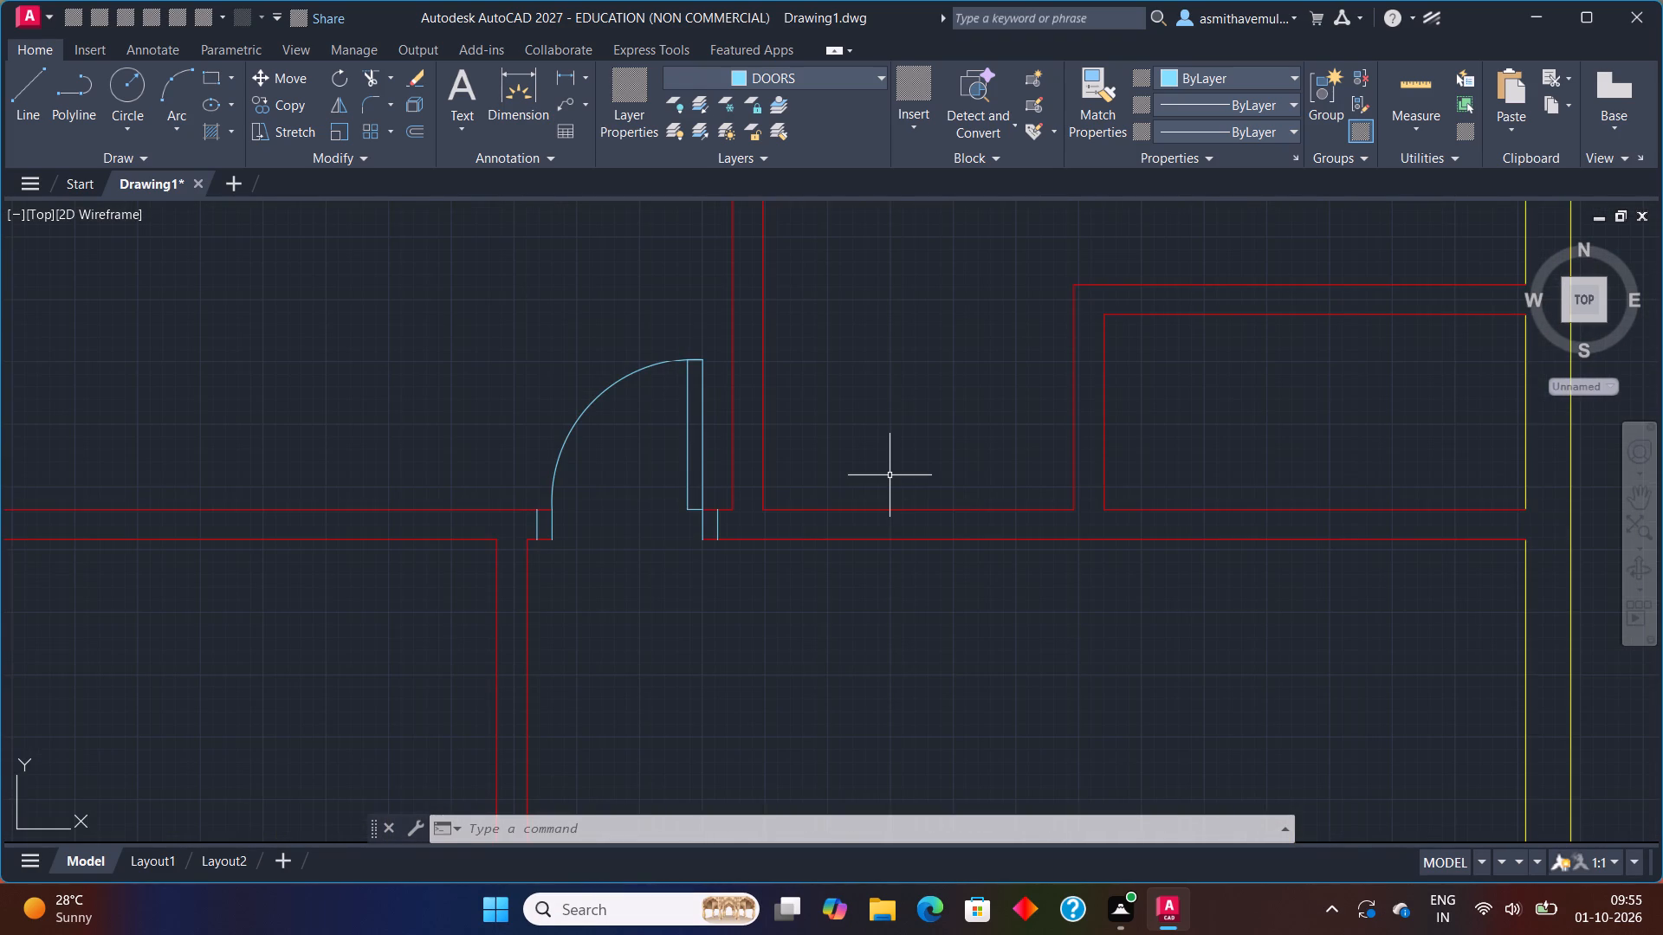
type("FROM")
key("Return")
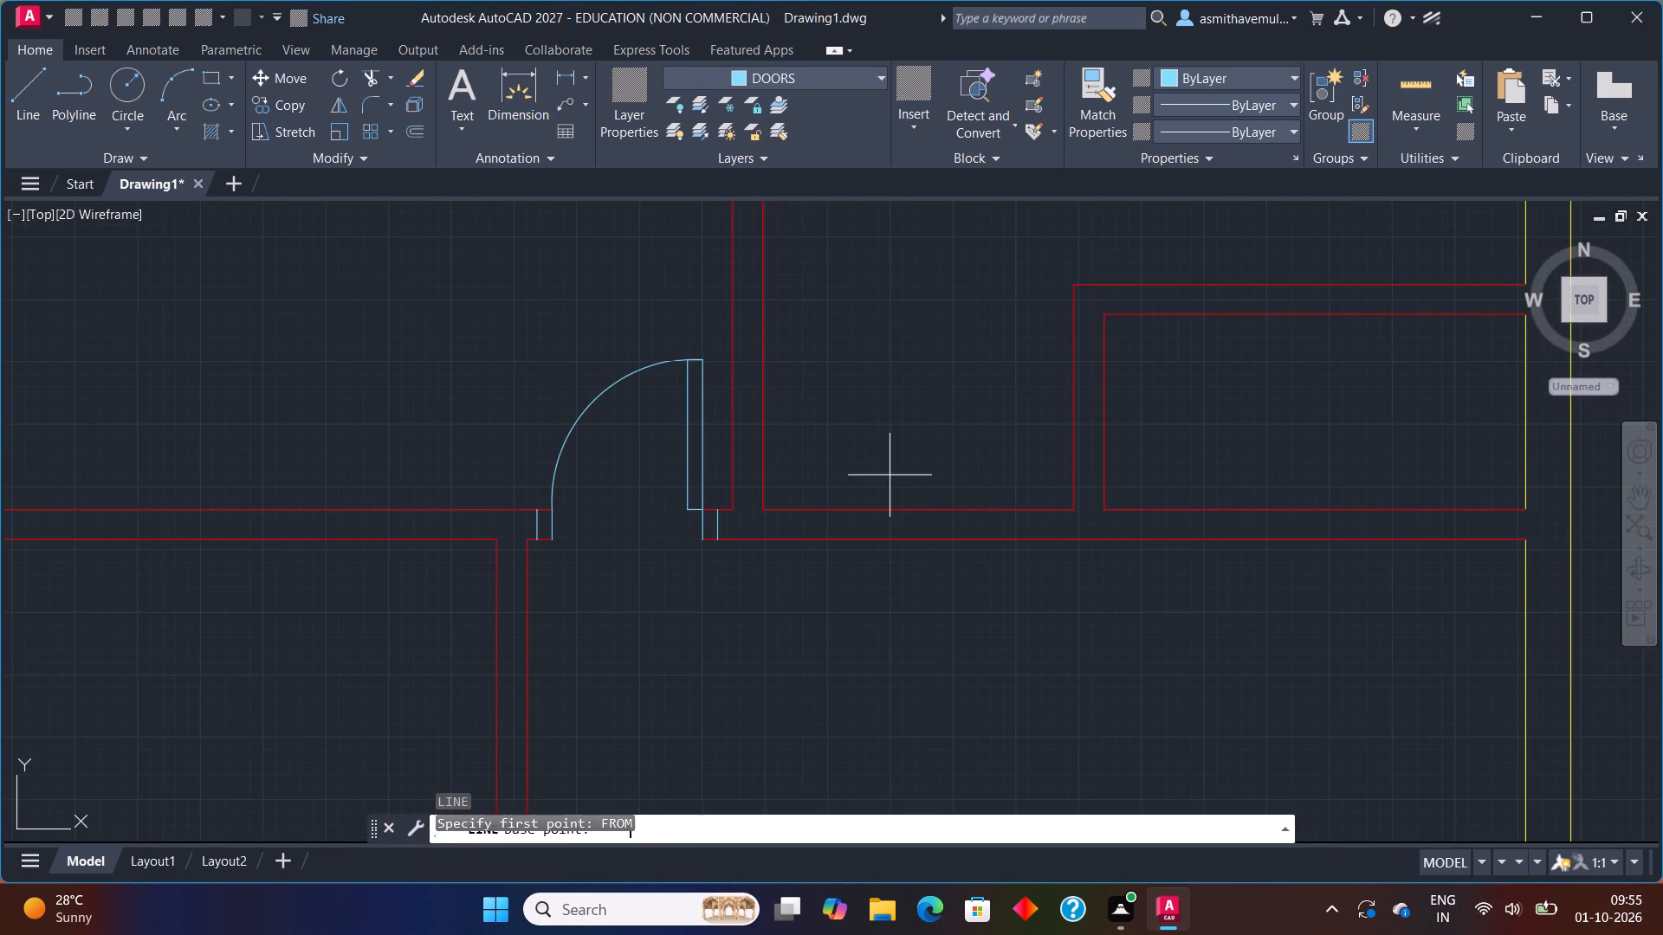
left_click(768, 506)
type("@3")
type("\",0")
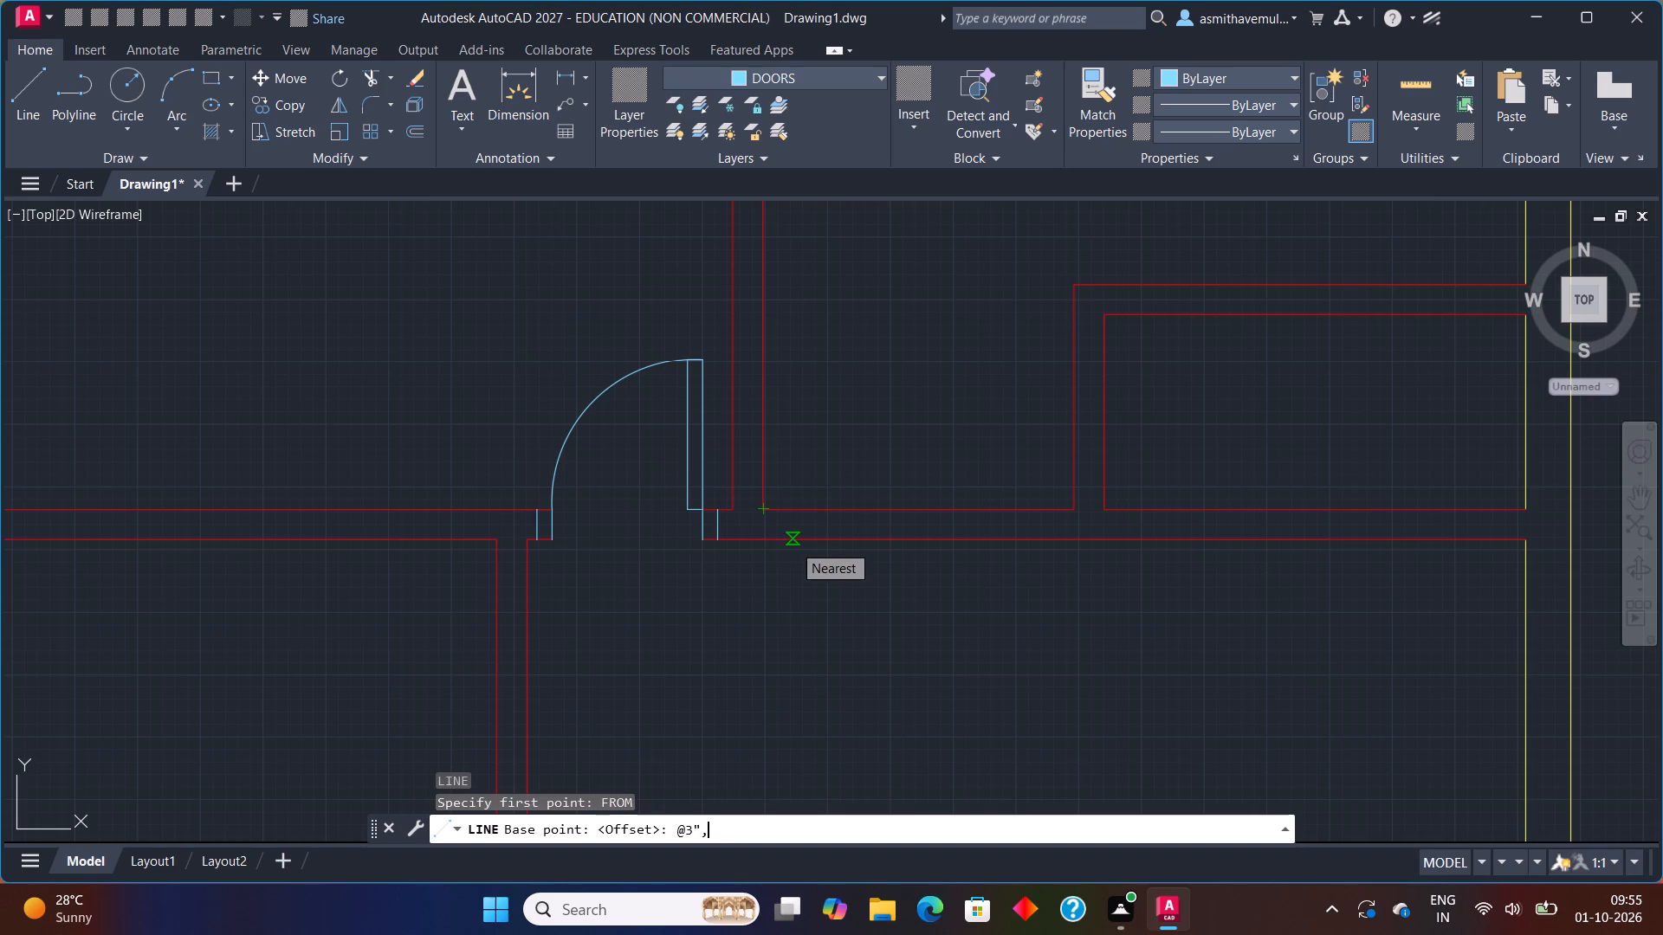
key("Return")
scroll(796, 544, "up", 2)
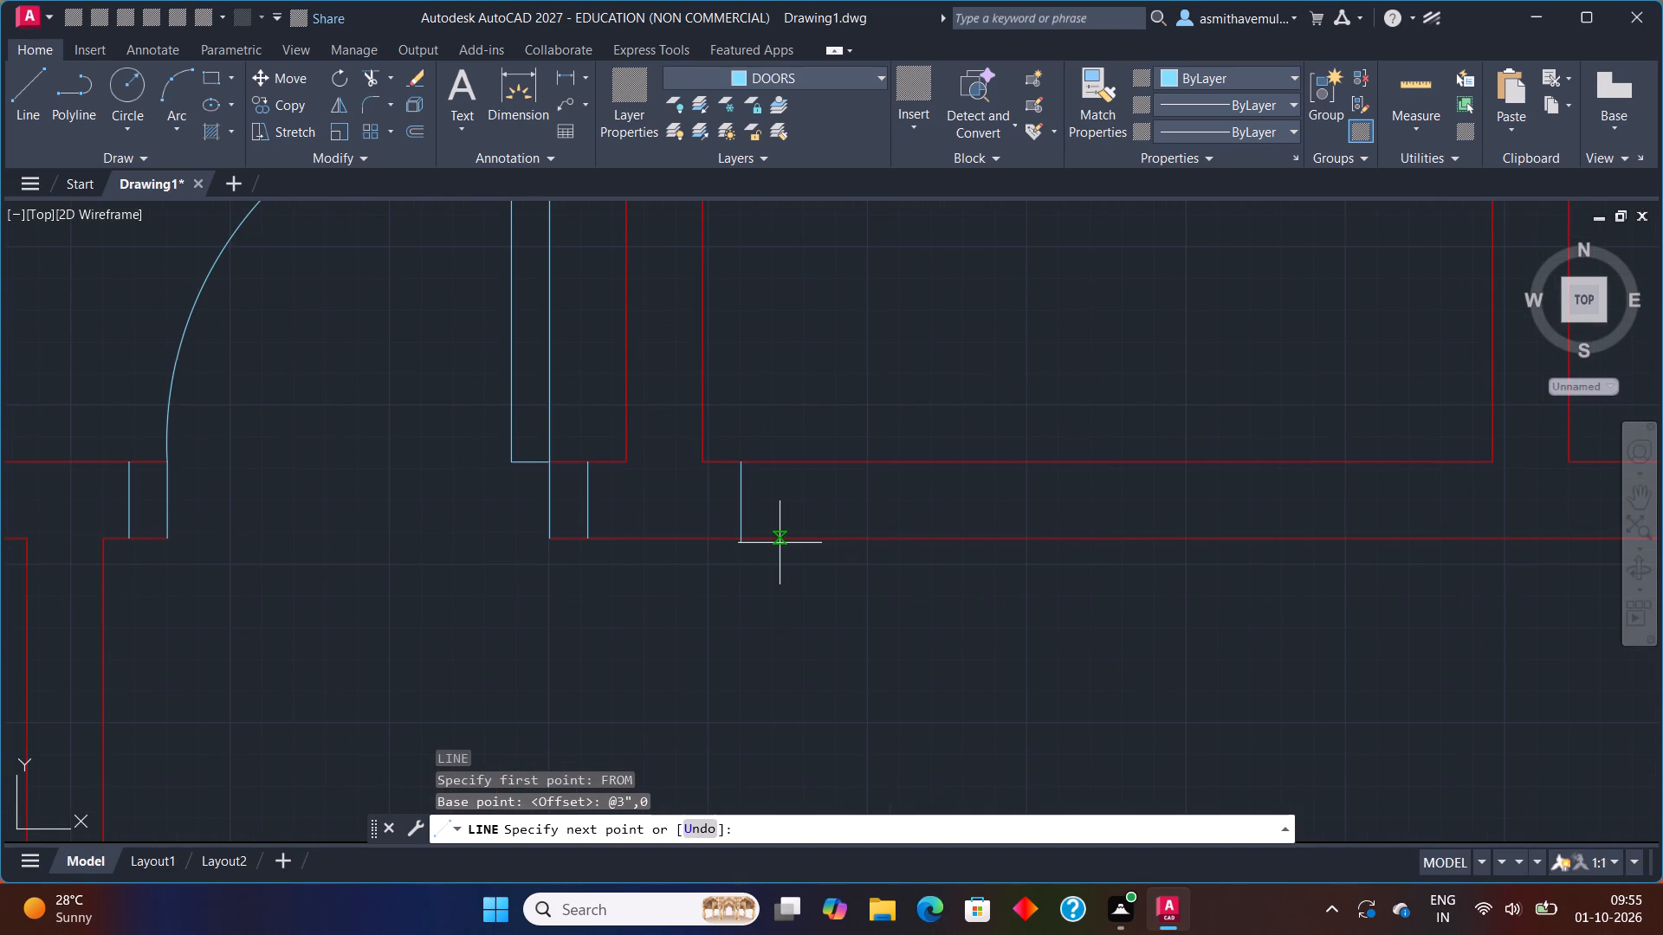
key("F8")
key("F8")
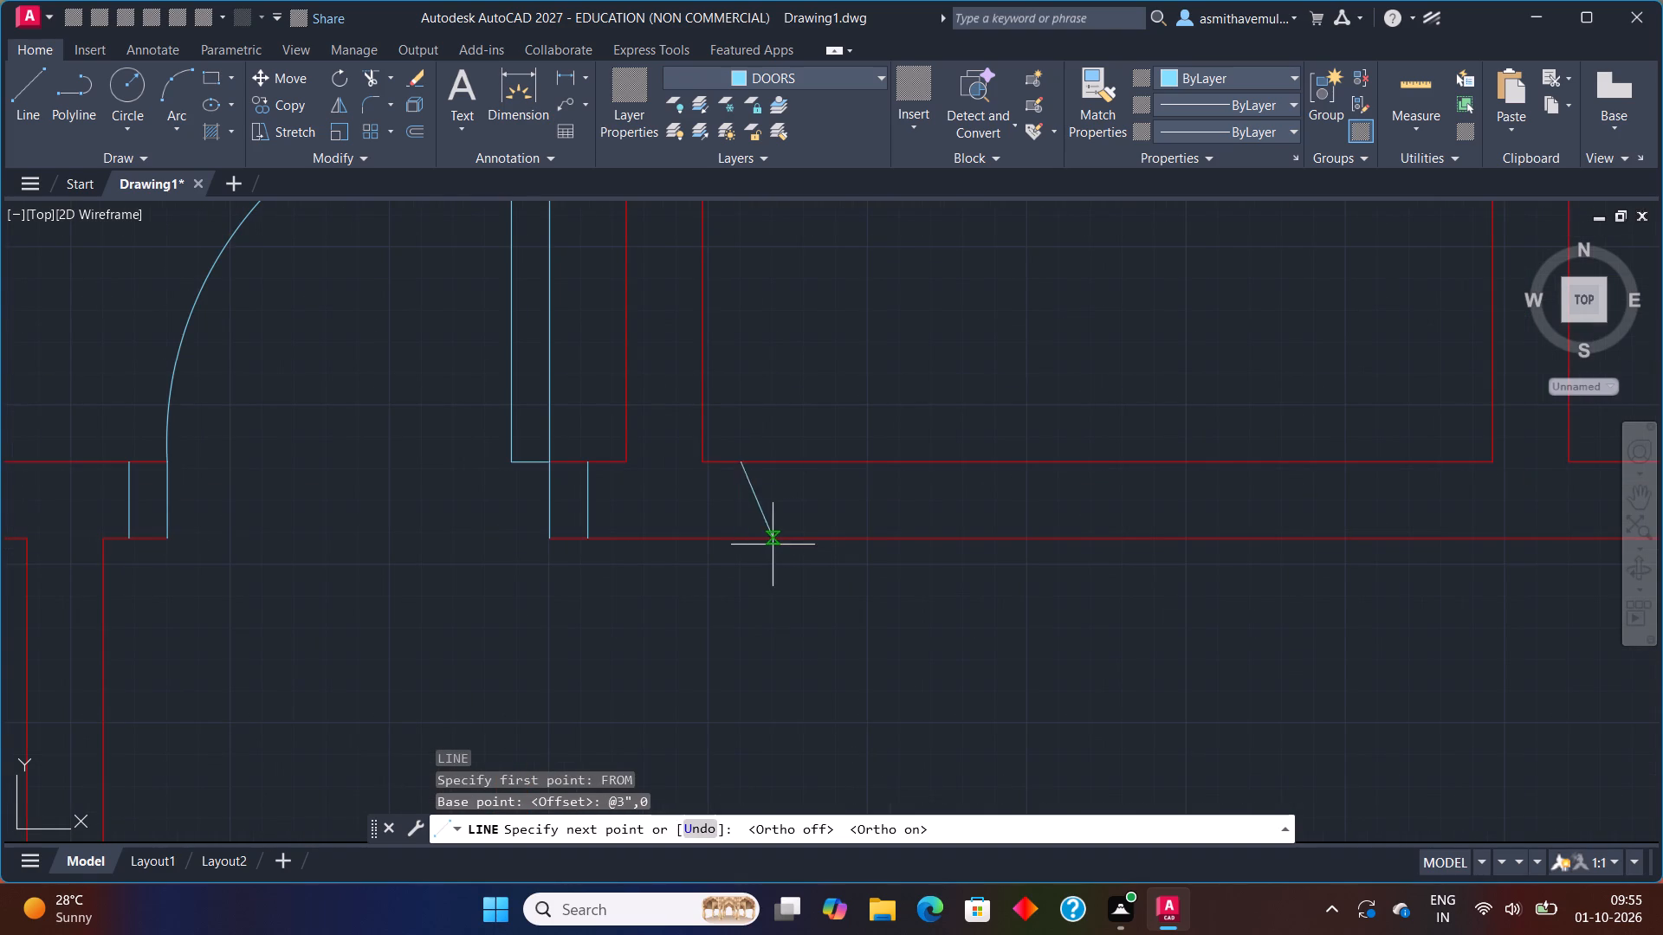
left_click(737, 542)
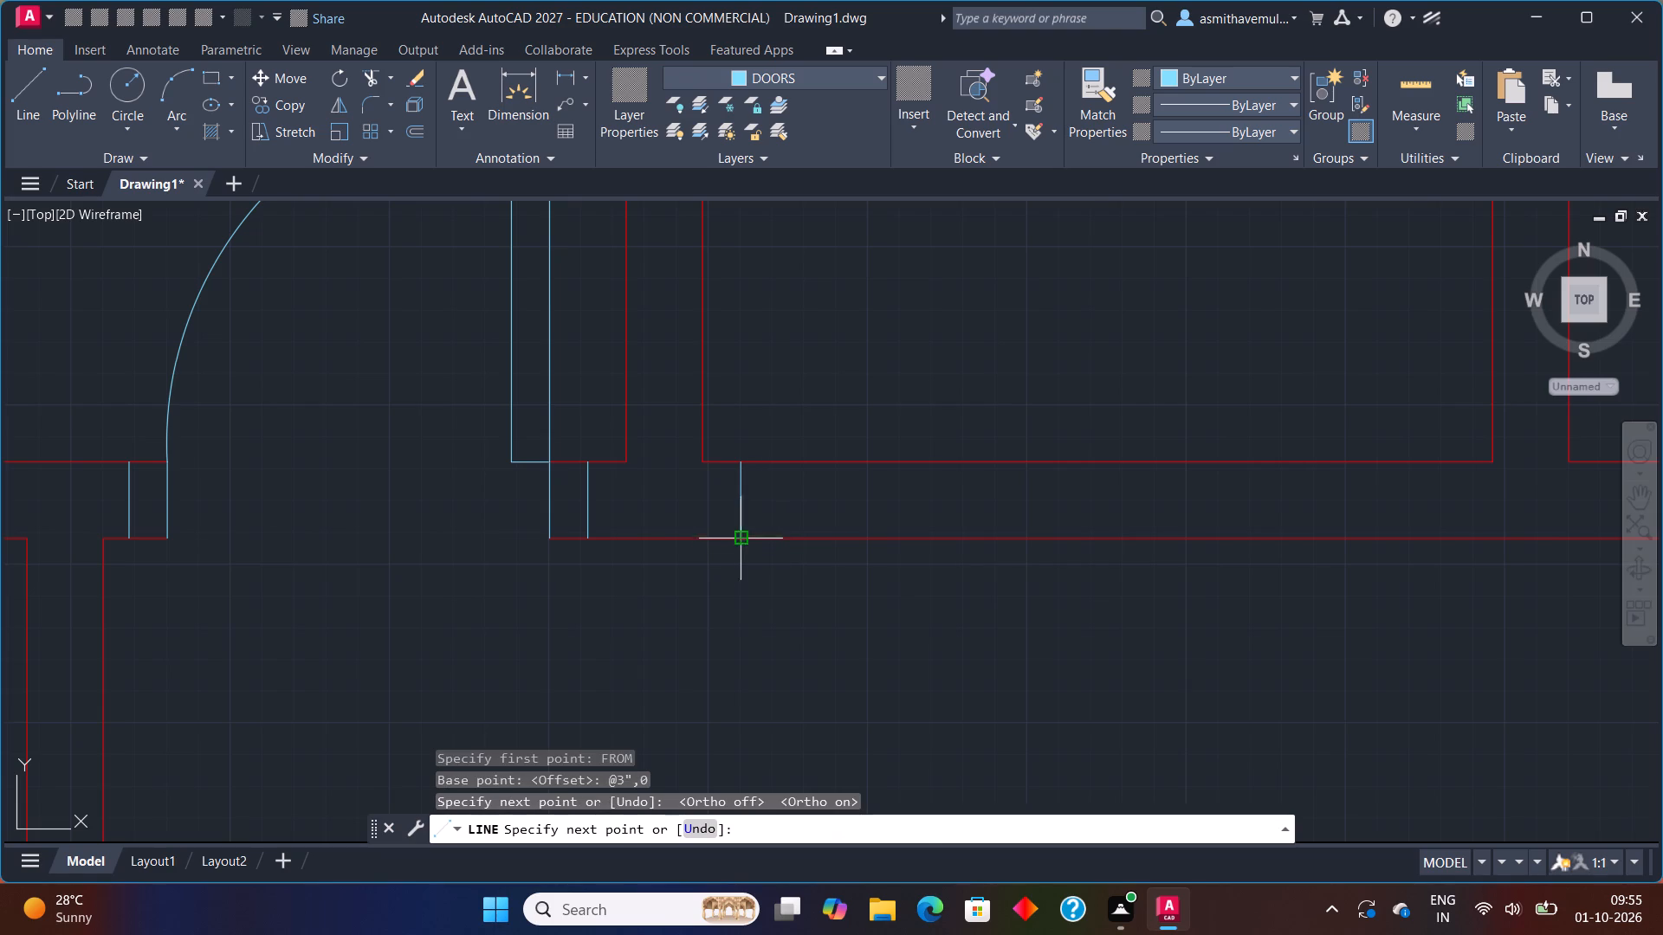
key("Escape")
Offset the new short door line 3" to the right.
key("o")
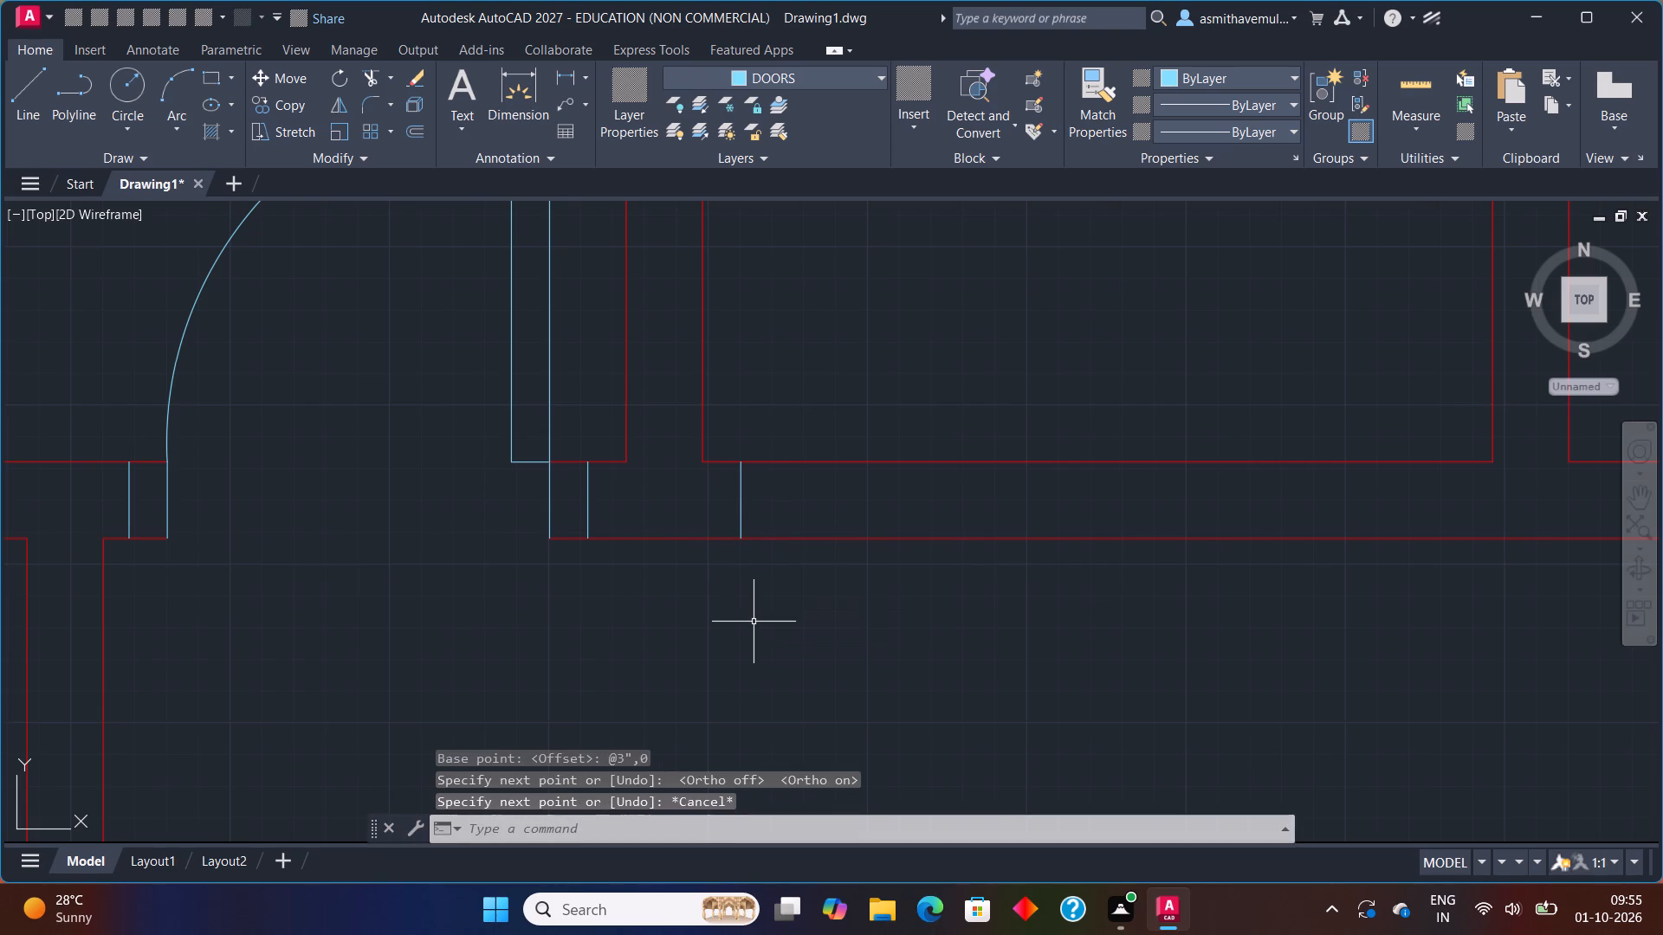
key("Return")
key("3")
key("shift+quotedbl")
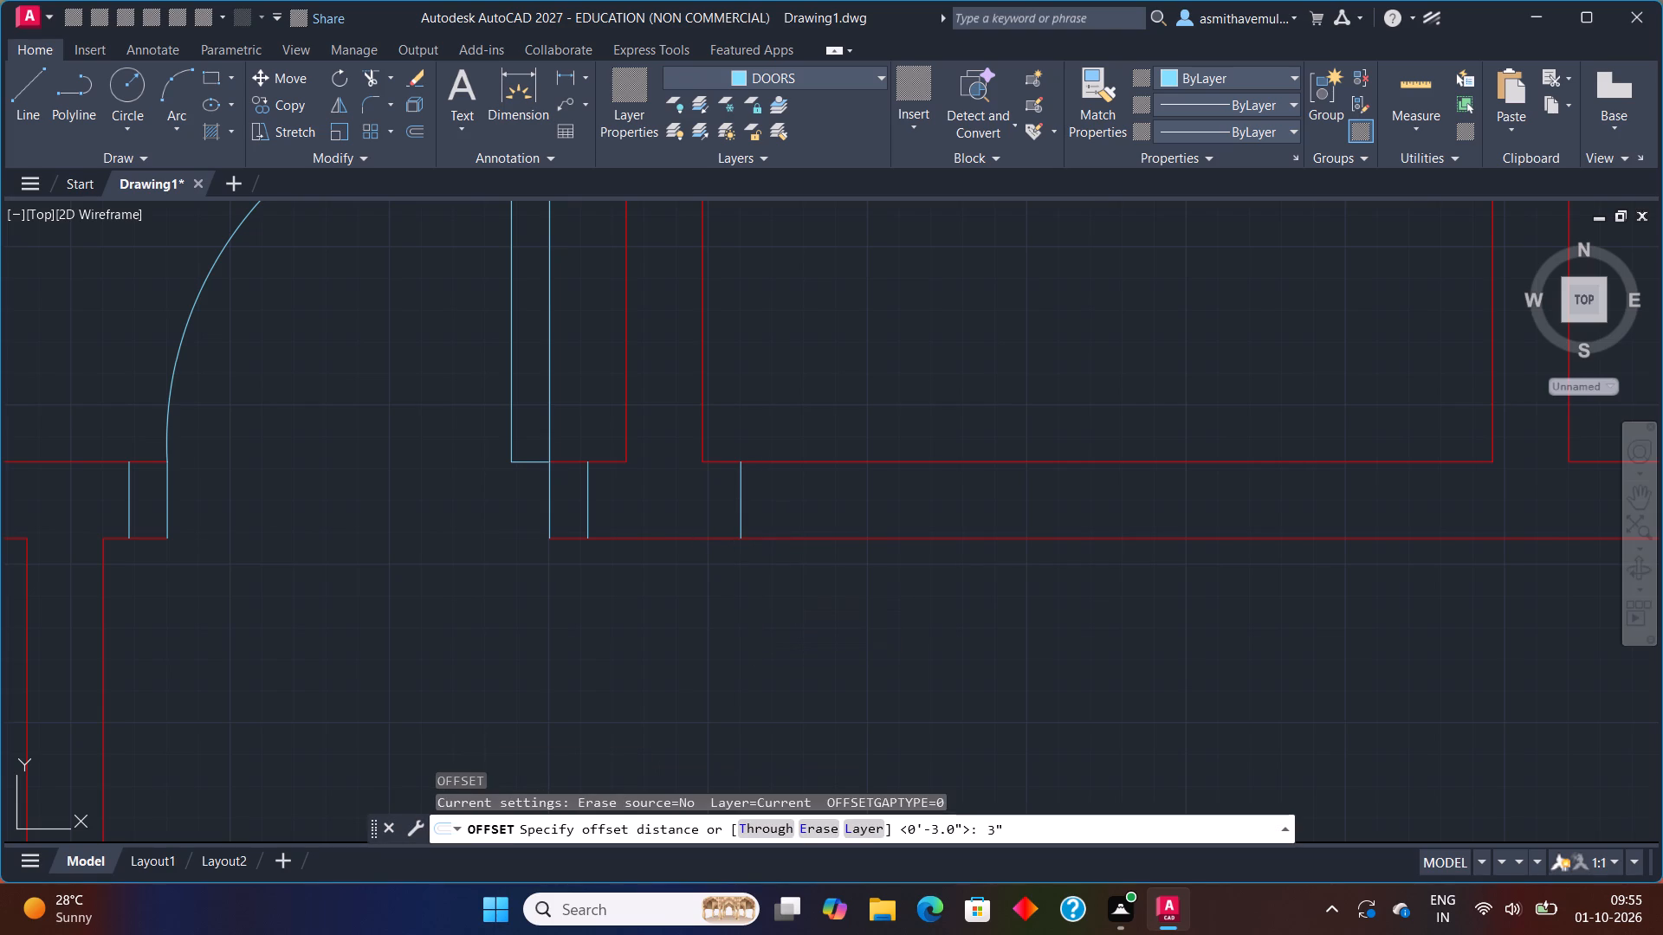
key("Return")
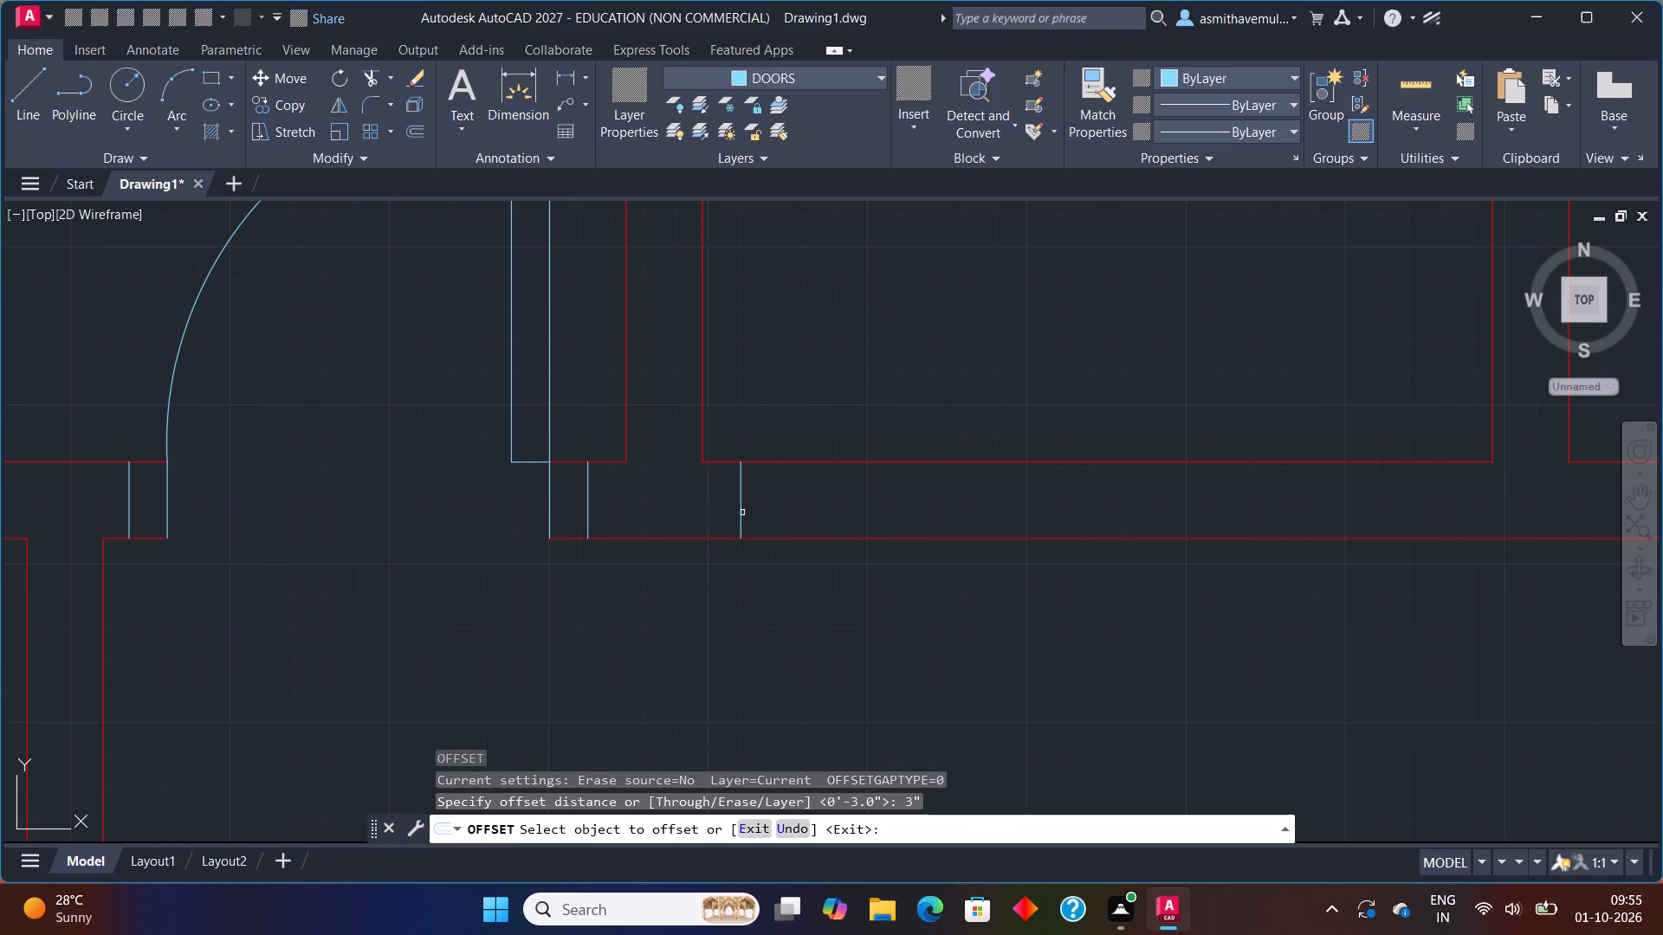
left_click(741, 516)
left_click(770, 504)
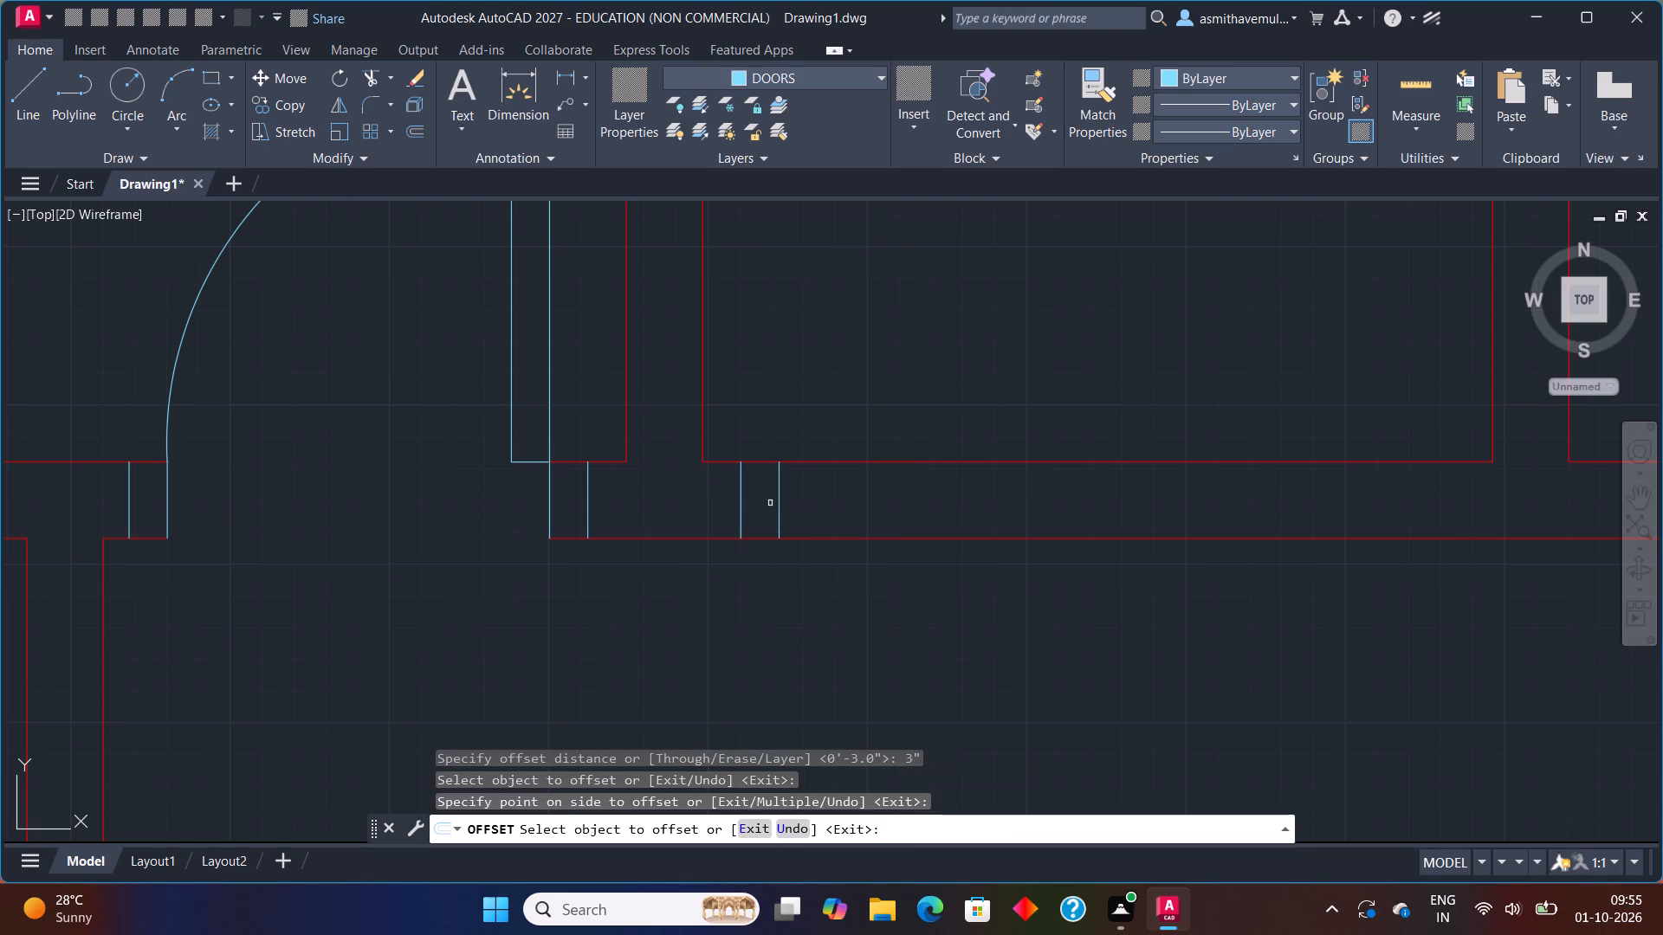
key("Escape")
Offset the second of the new short door lines 3' to the right to set the opening width.
key("o")
key("Return")
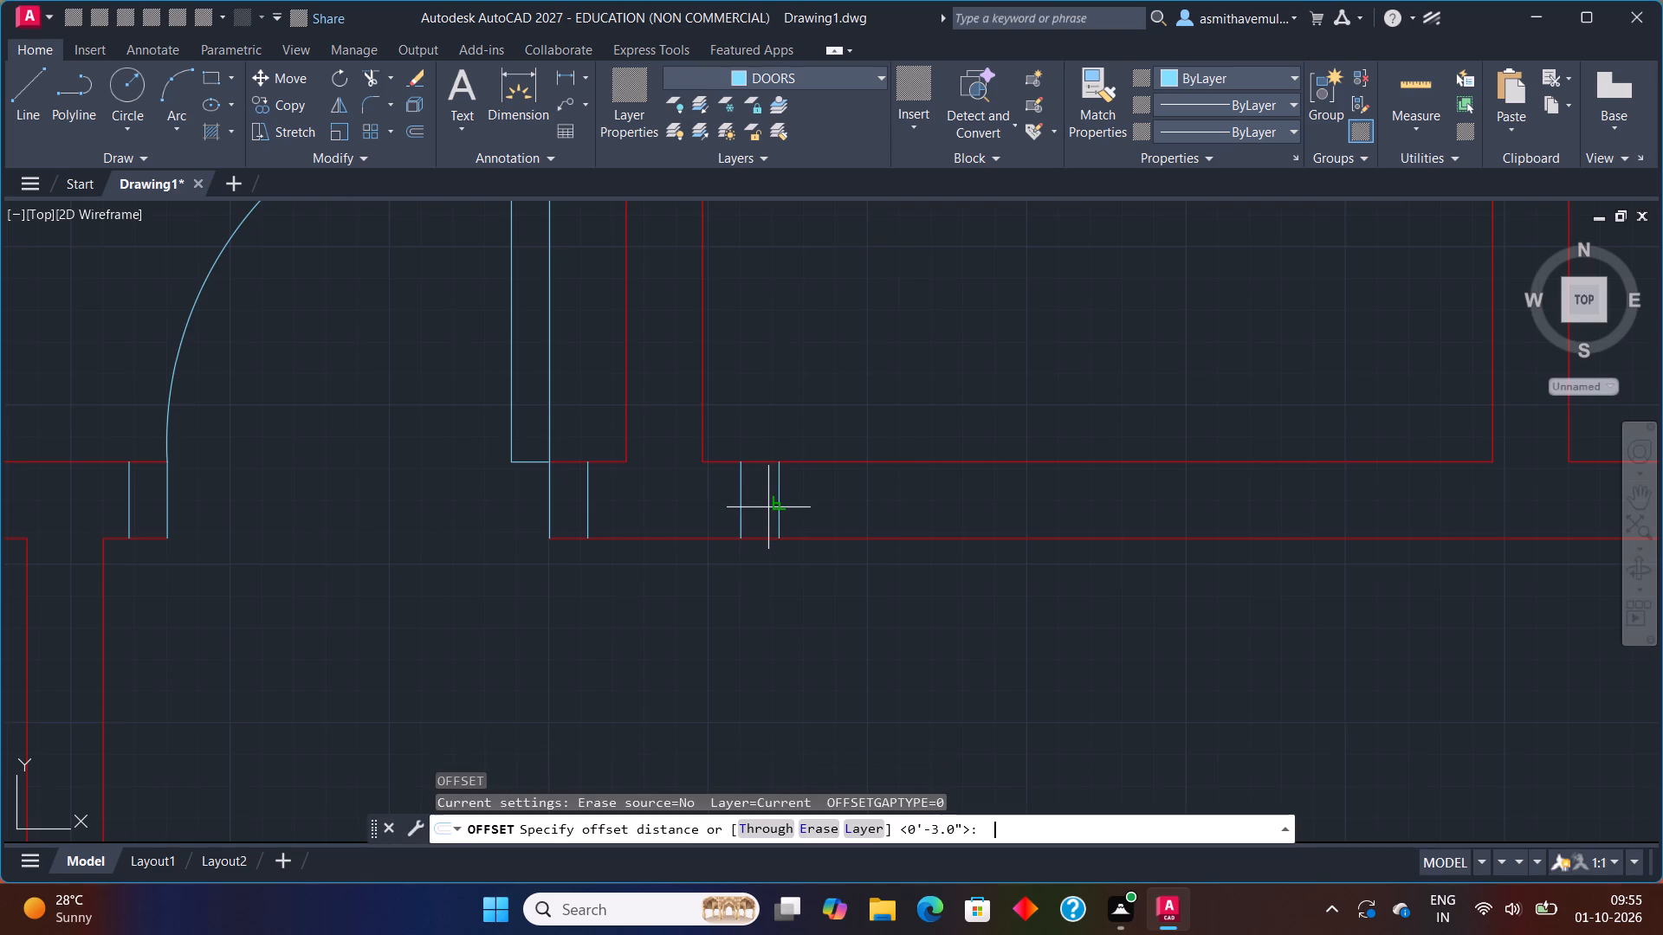
type("3'")
key("Return")
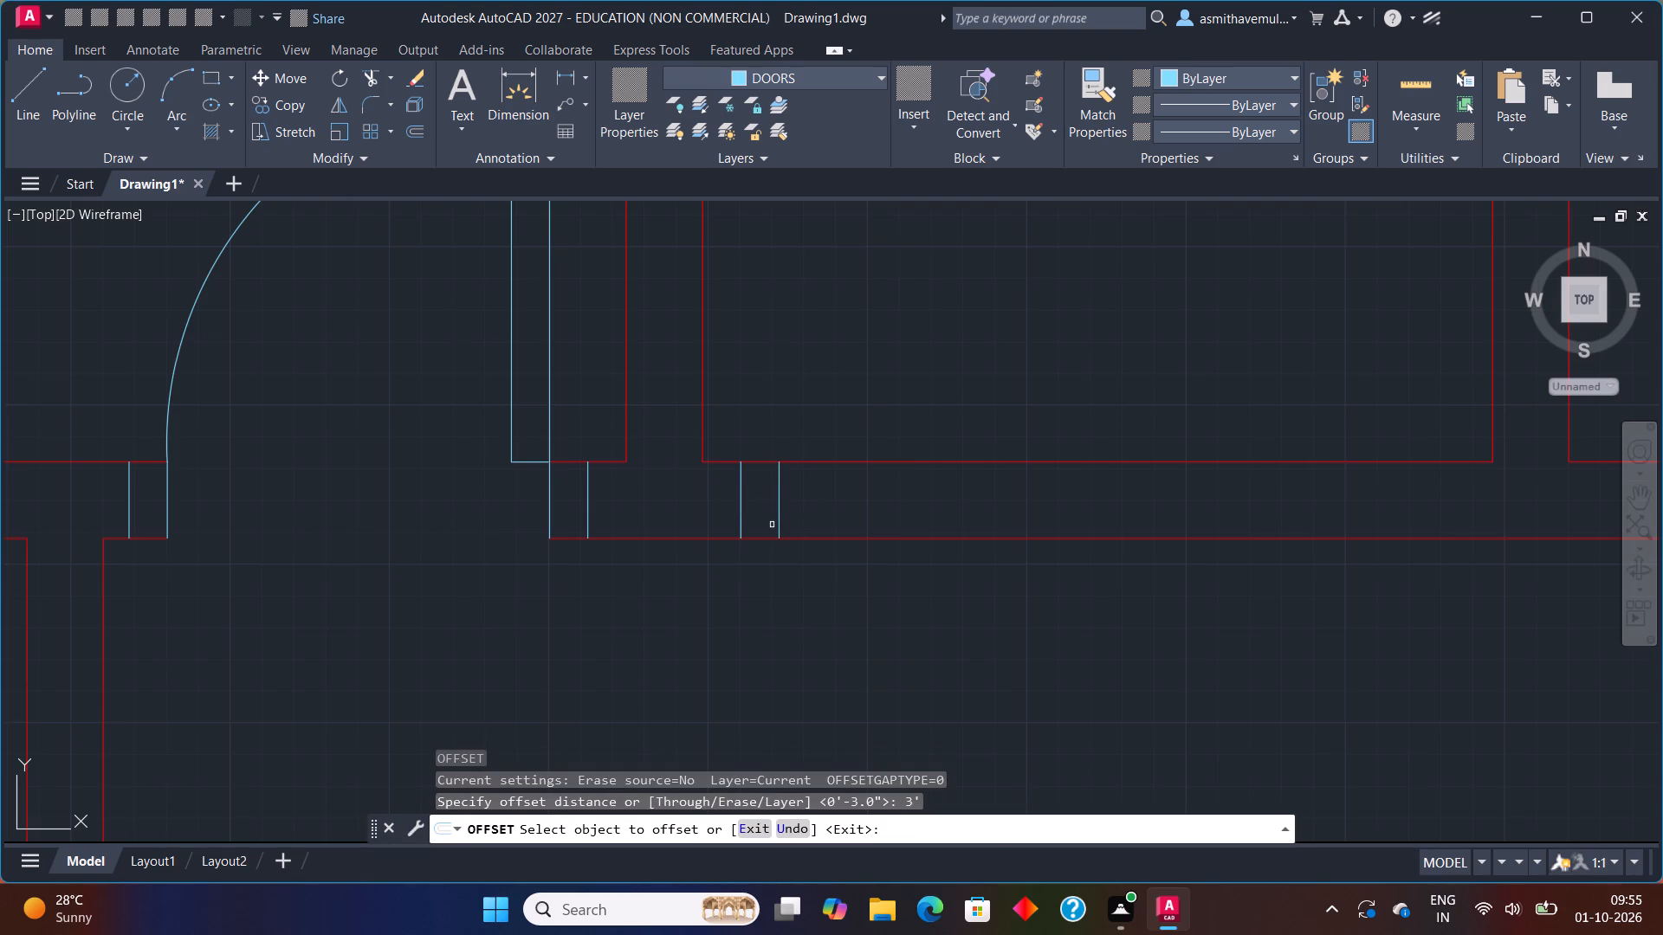
left_click_drag(778, 513, 791, 506)
left_click(874, 474)
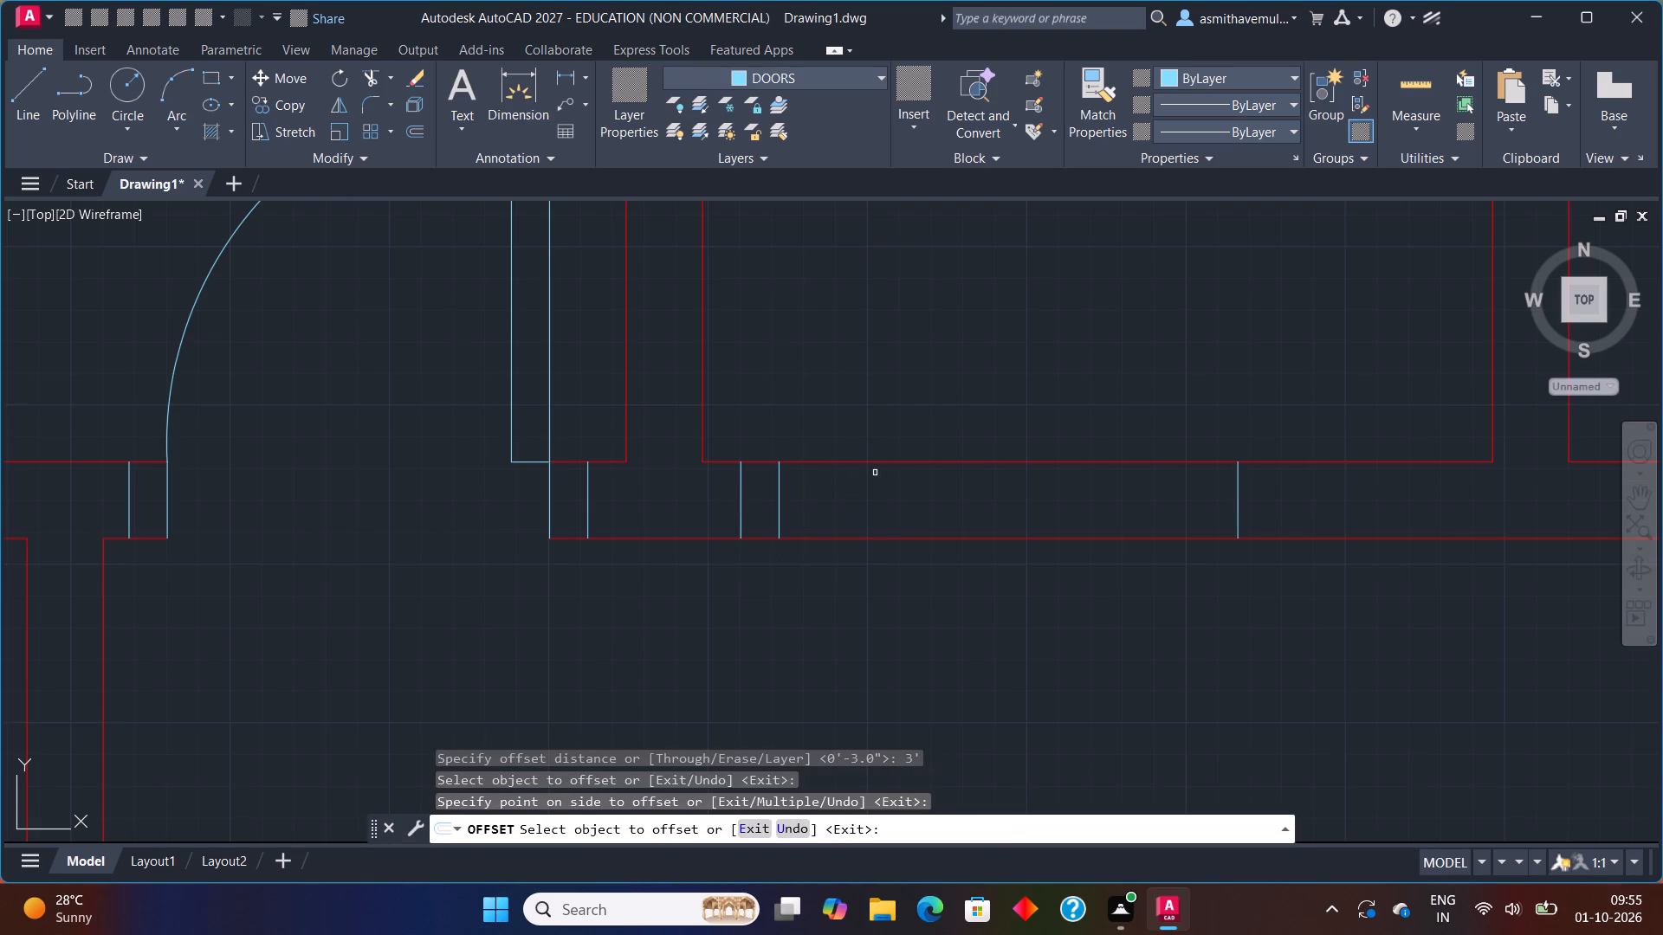
key("Escape")
Offset the far door line of the 3' opening 3" to the right.
key("o")
key("Return")
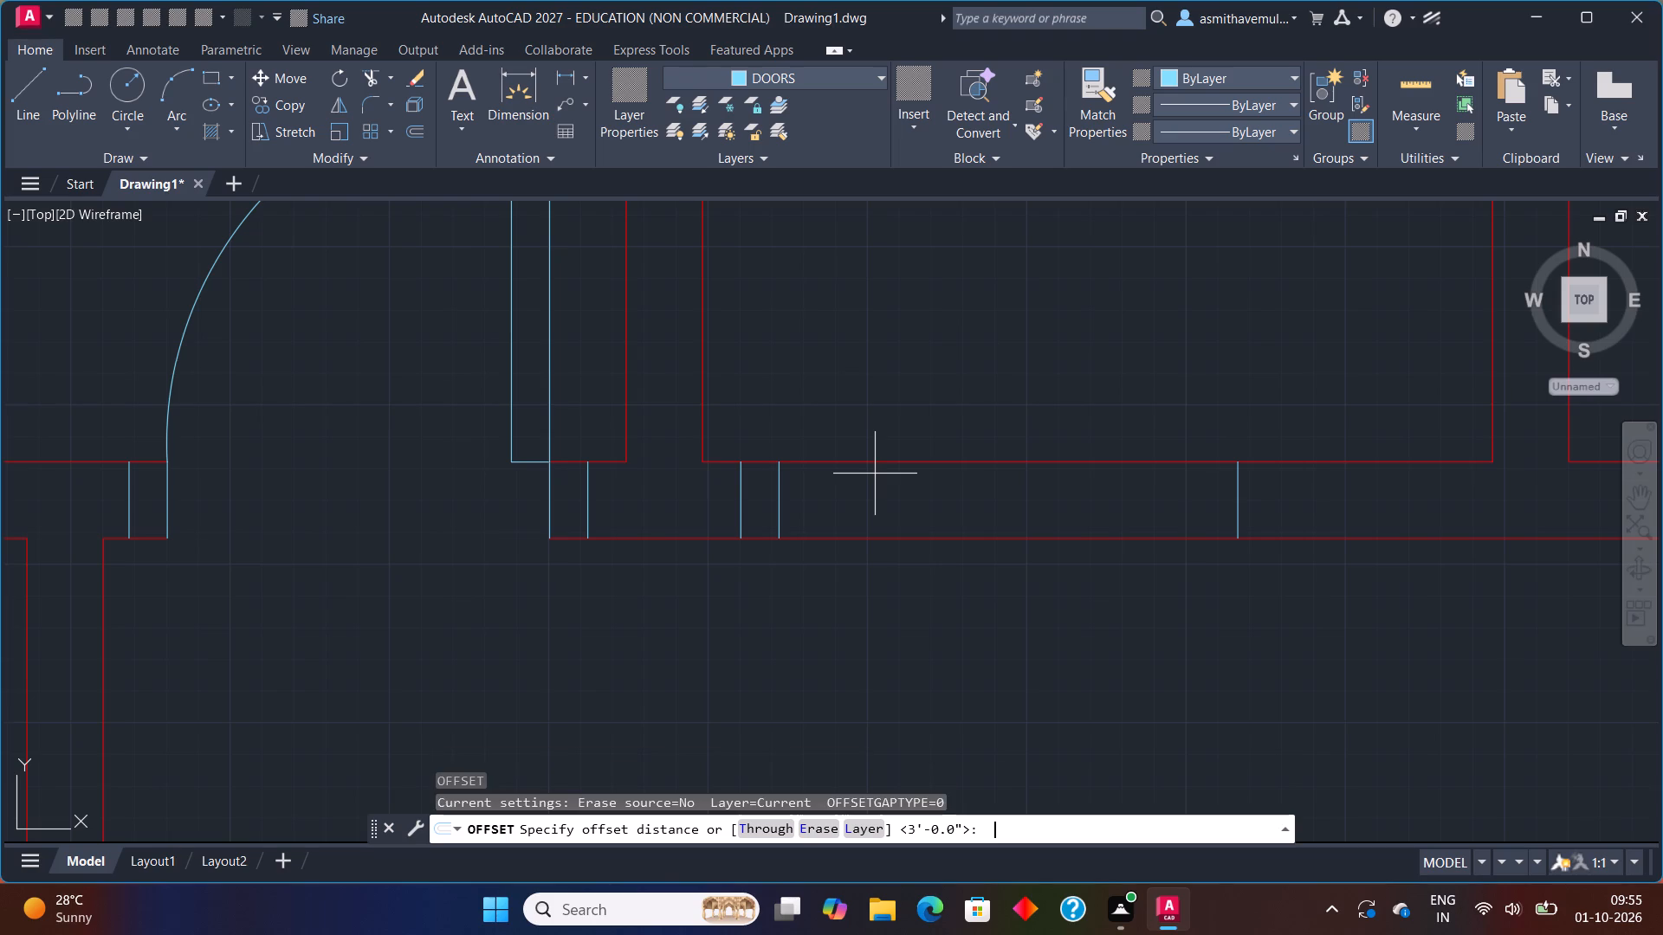
key("3")
key("shift+quotedbl")
key("Return")
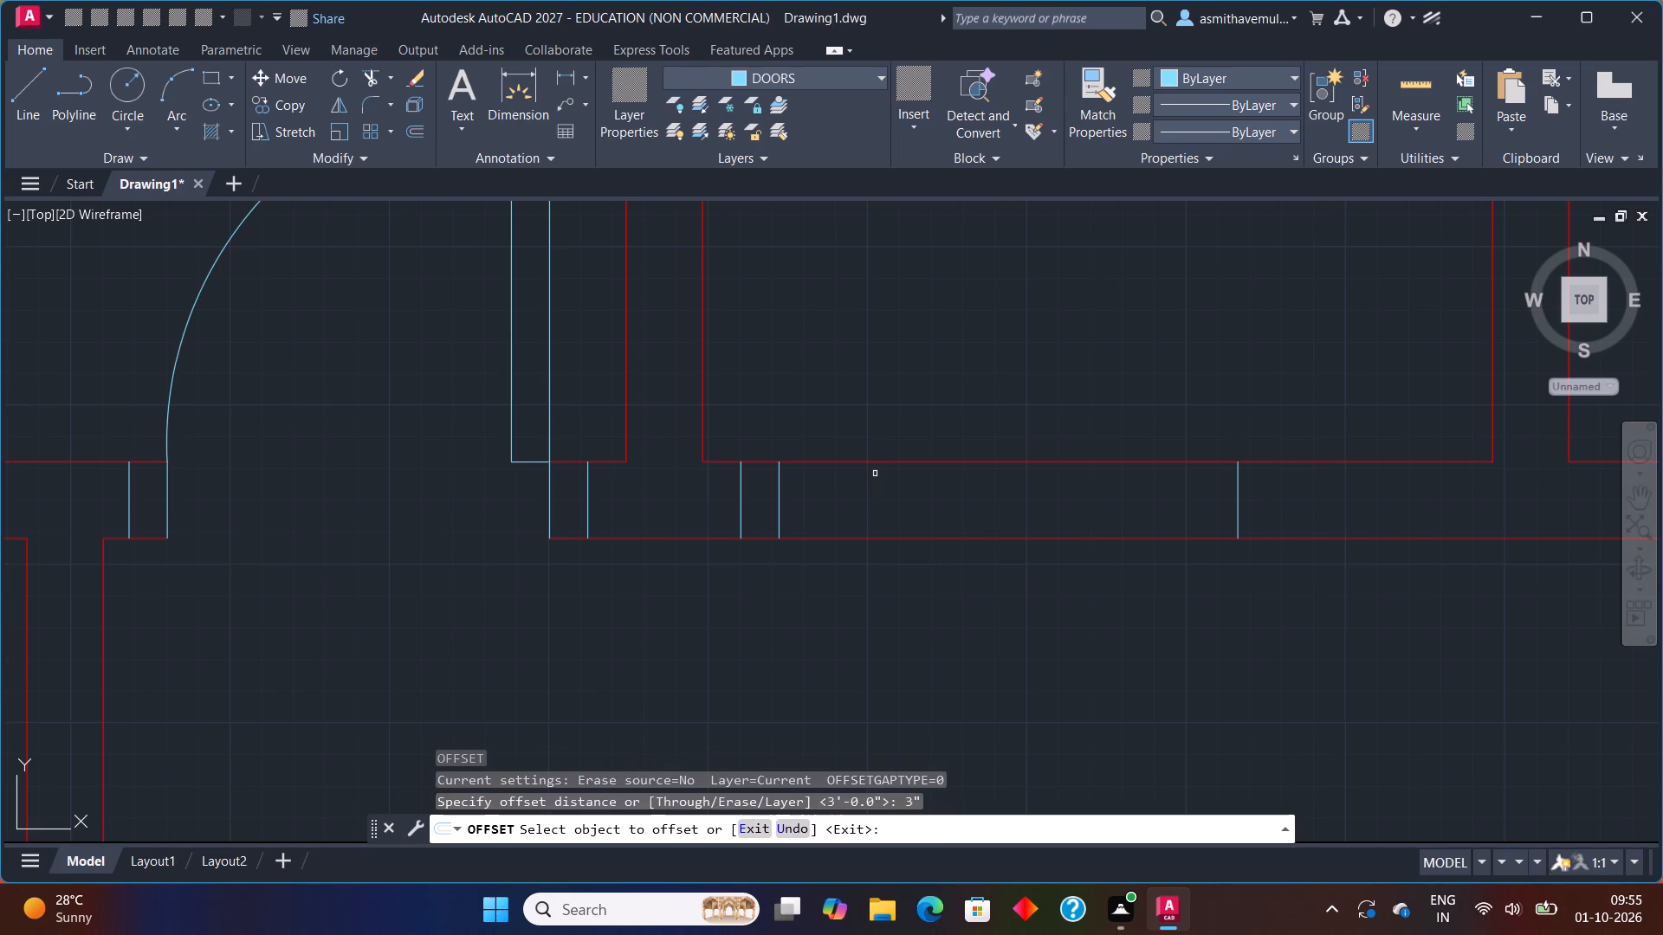
left_click(1240, 507)
left_click(1343, 498)
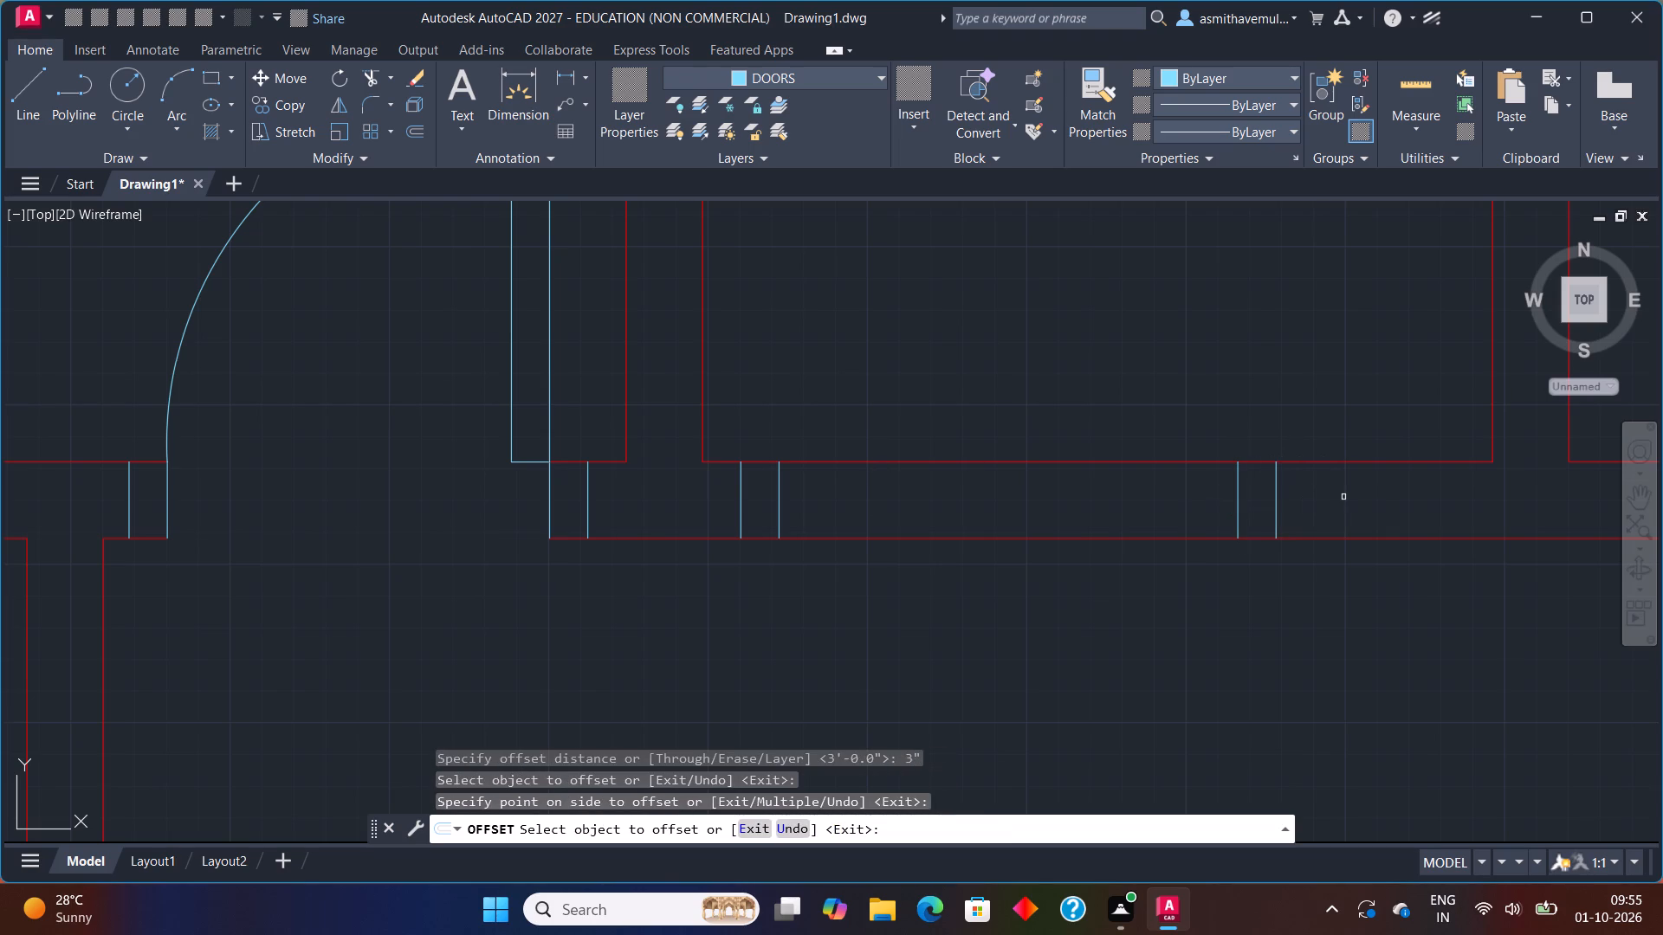
key("Escape")
Trim both horizontal wall lines between the two inner door lines to clear the 3' opening.
type("TRIM")
key("Return")
left_click_drag(1192, 621, 1073, 422)
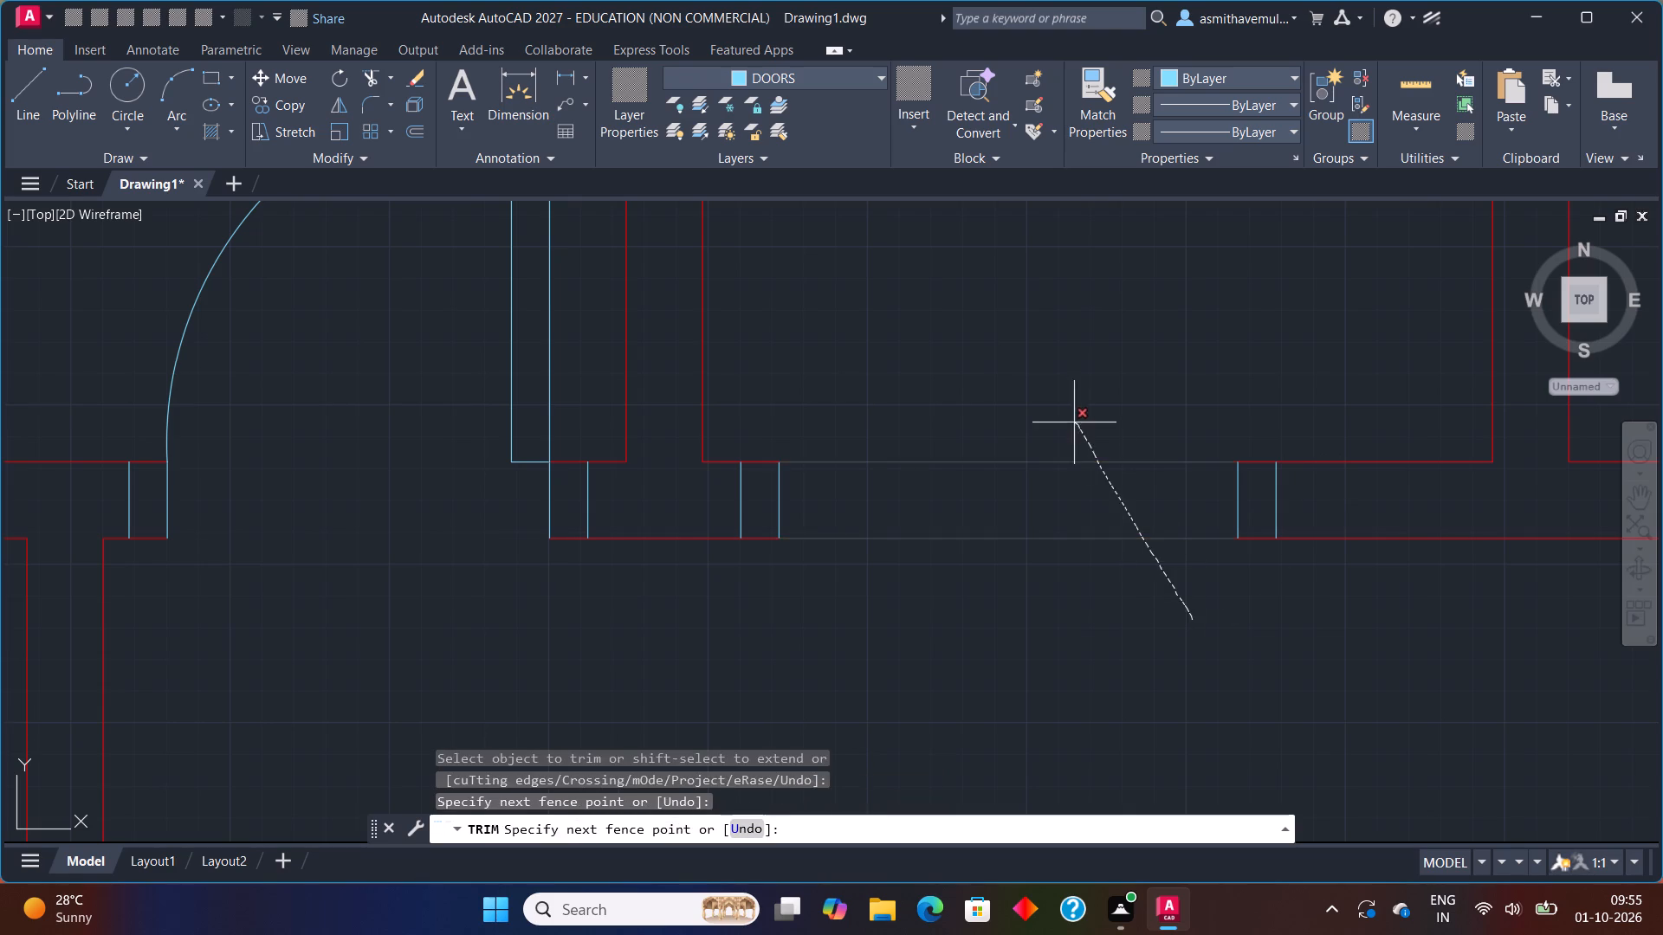
left_click_drag(1073, 422, 1070, 416)
key("Escape")
Draw a 3" by 3' door leaf rectangle extending up and right from the top of the new opening's left jamb line.
scroll(1068, 412, "down", 1)
middle_click_drag(1068, 412, 974, 629)
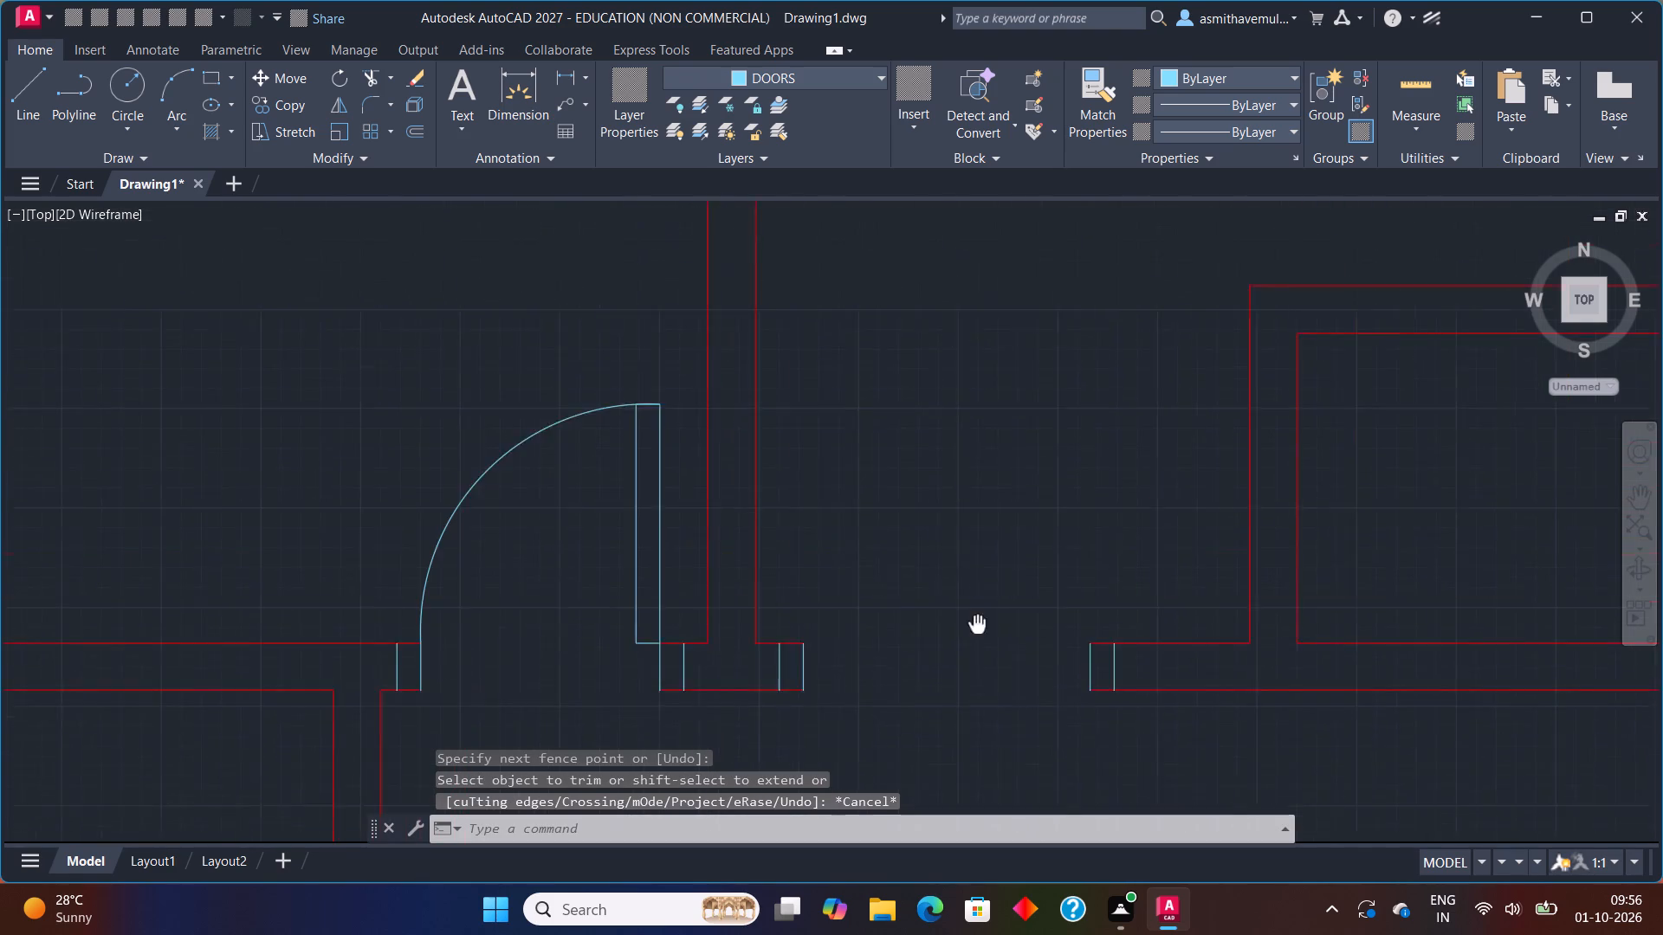
middle_click_drag(974, 629, 973, 631)
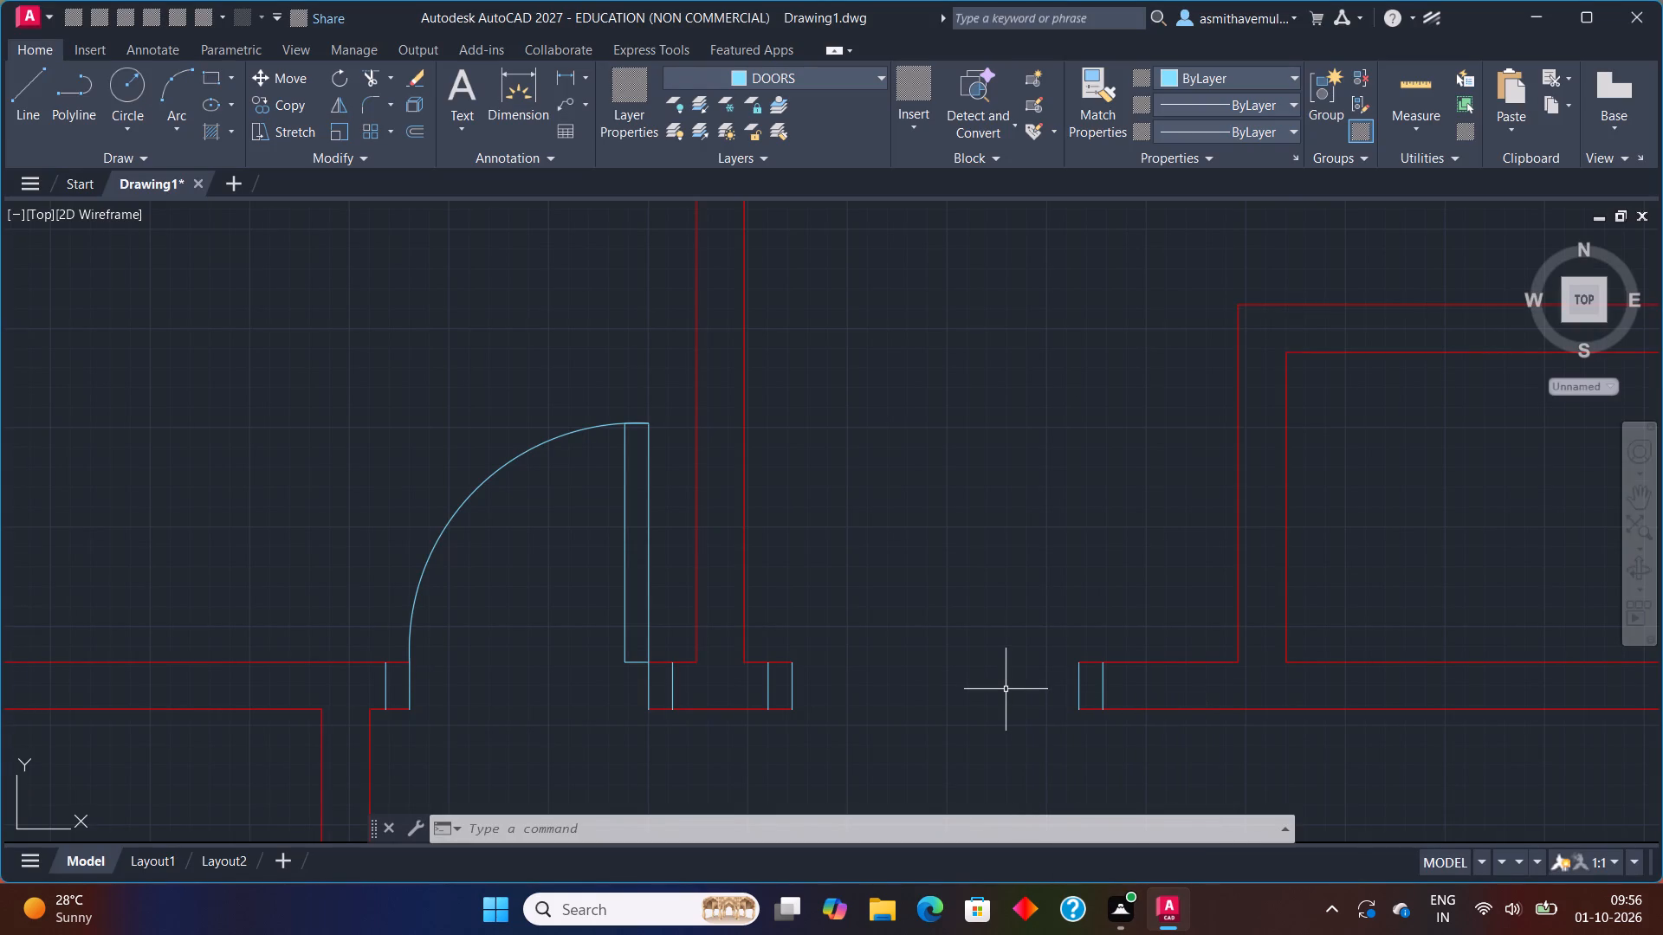
type("REC")
key("Return")
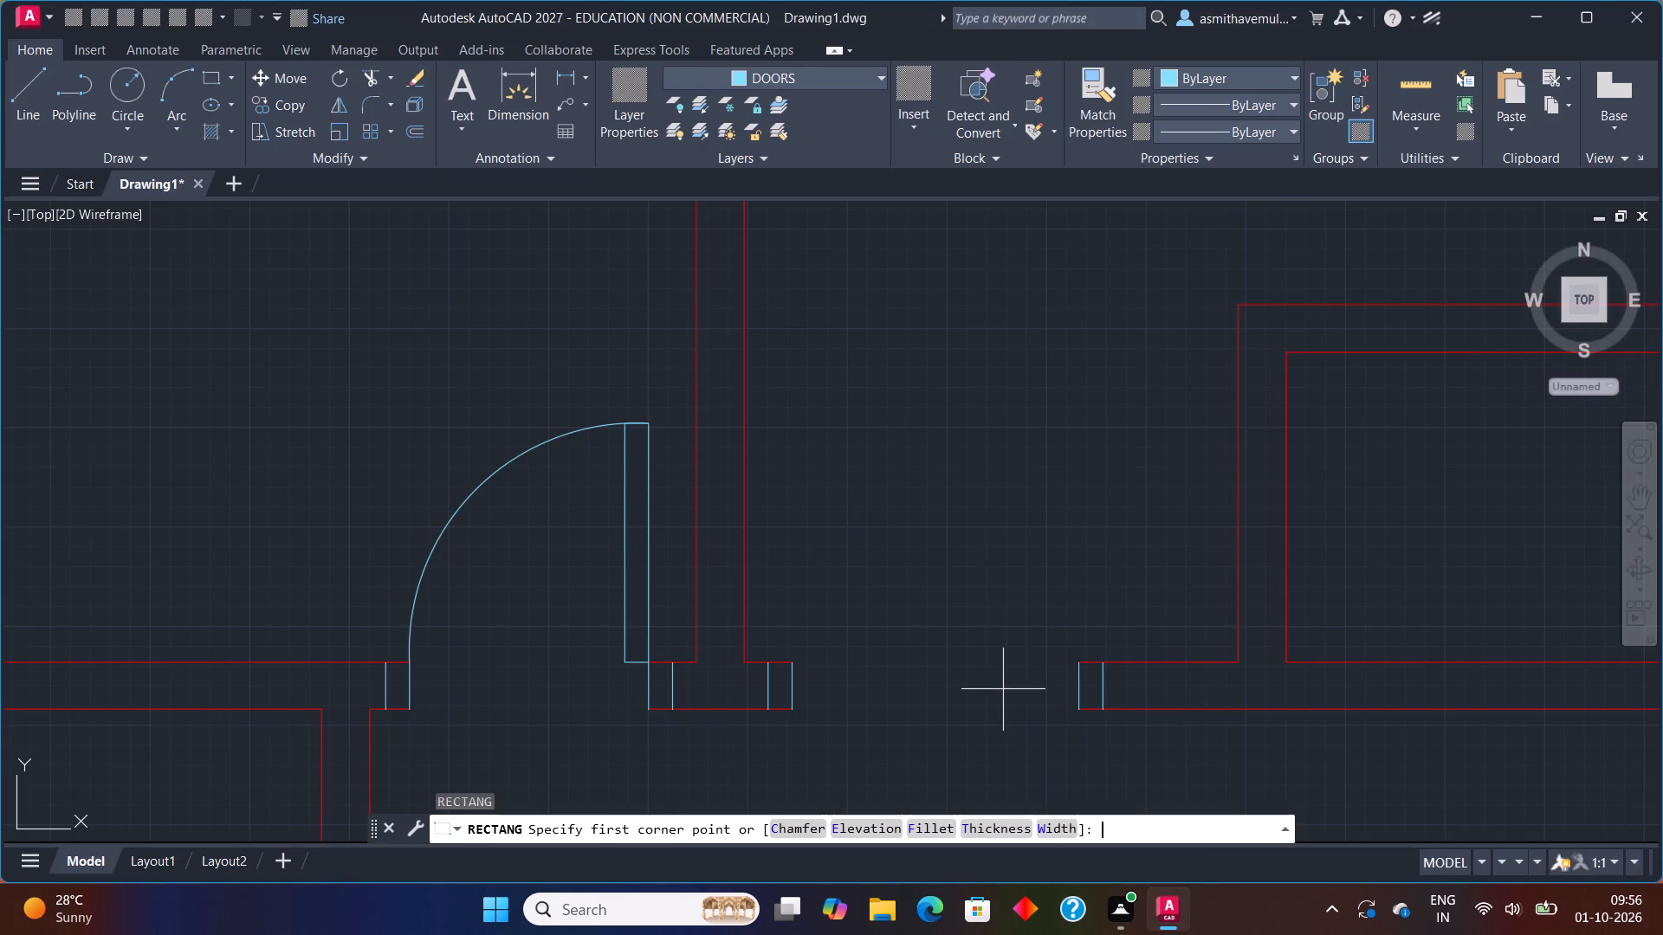
left_click(794, 667)
key("d")
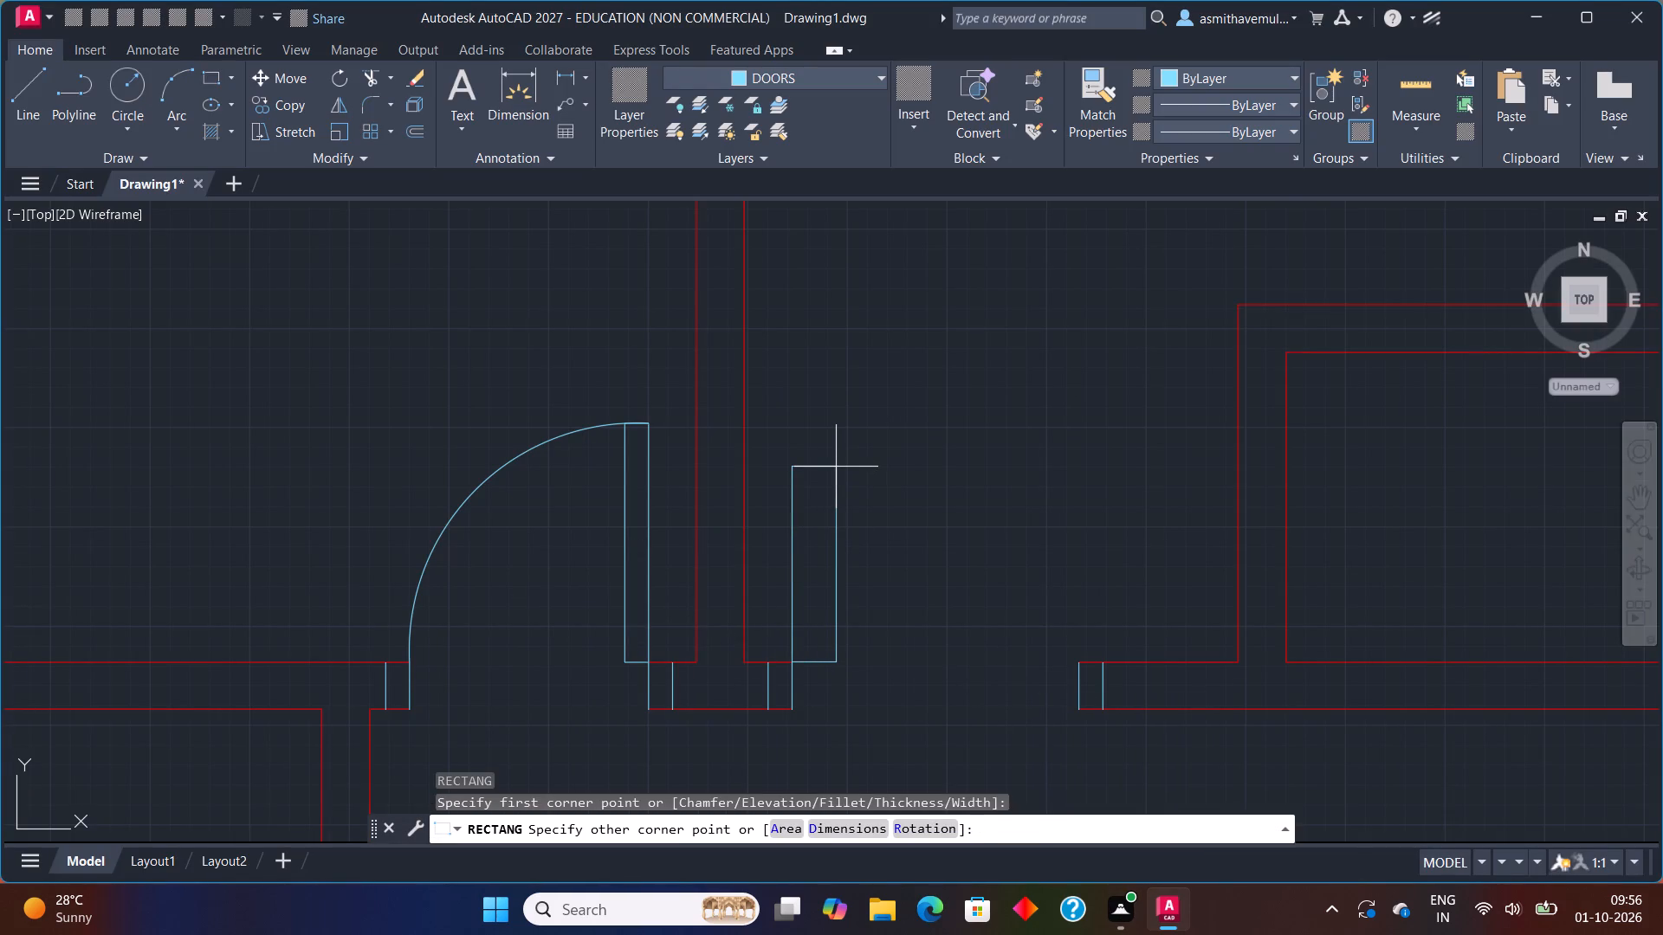
key("Return")
key("3")
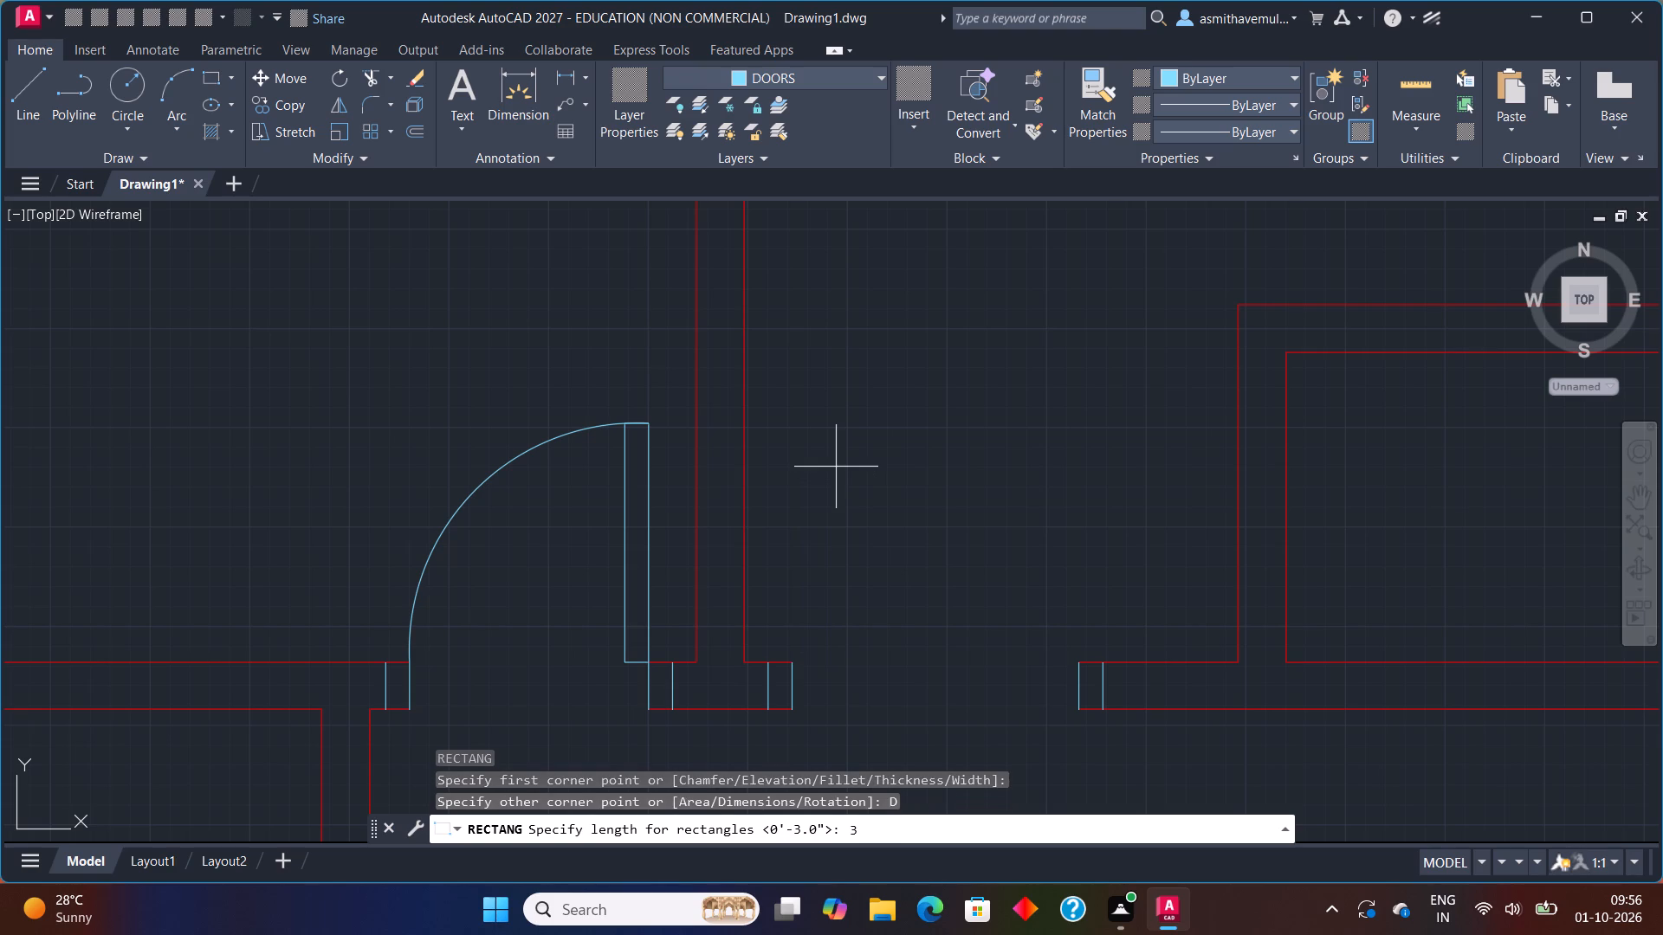
key("shift+quotedbl")
key("Return")
type("3'")
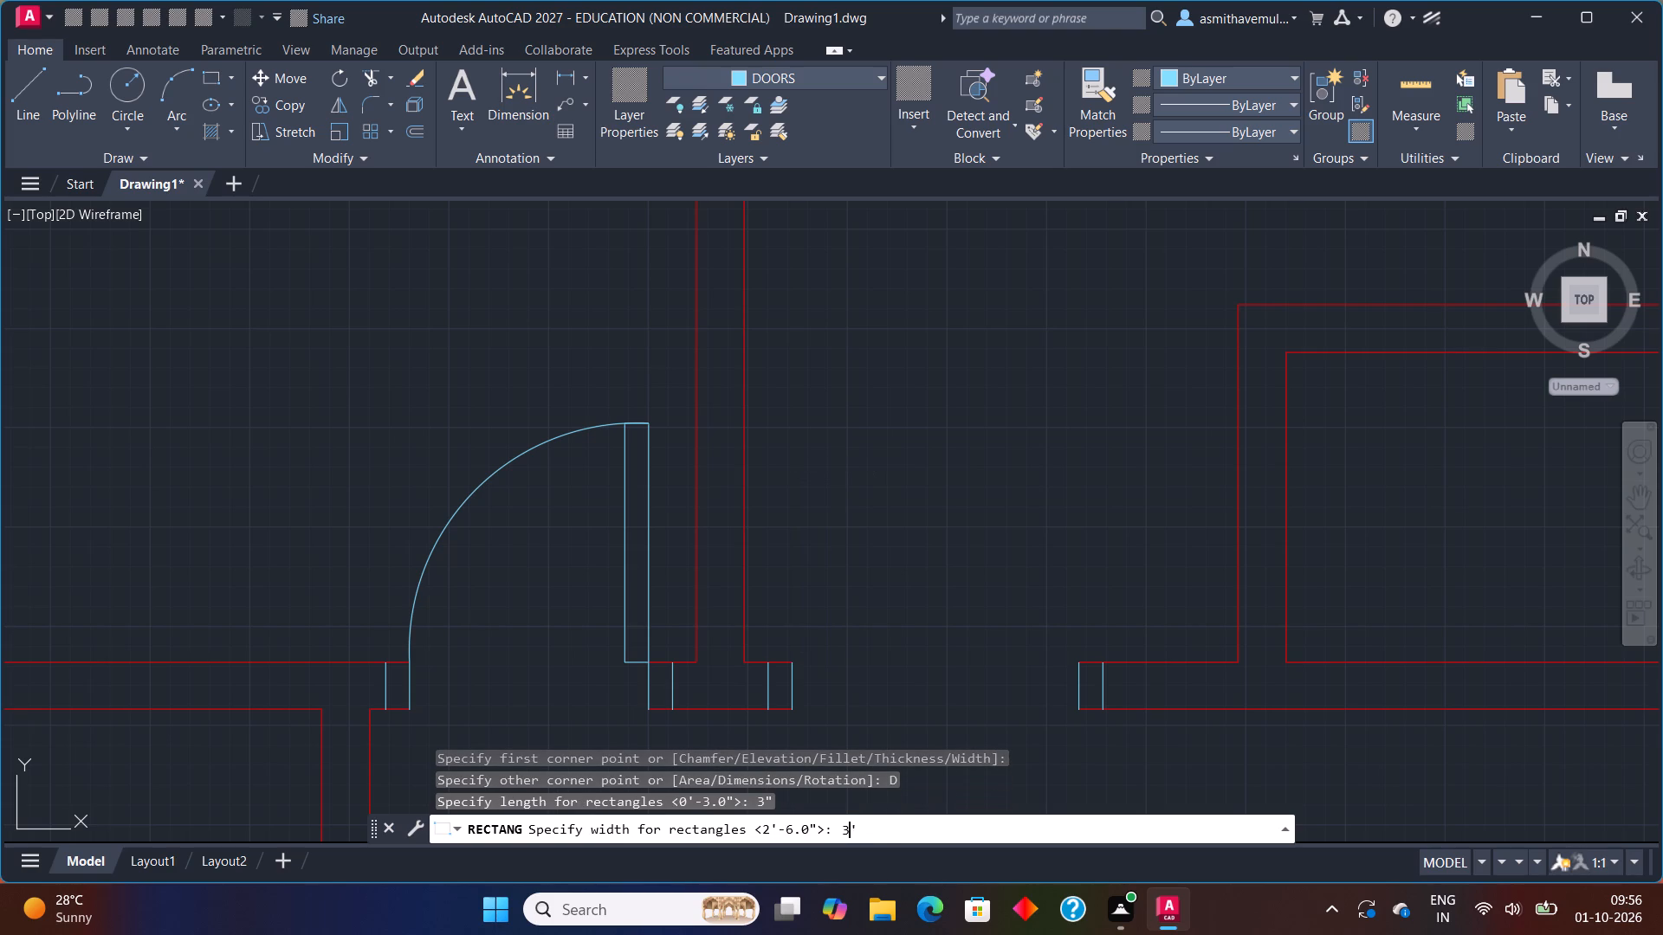
key("Return")
left_click(836, 467)
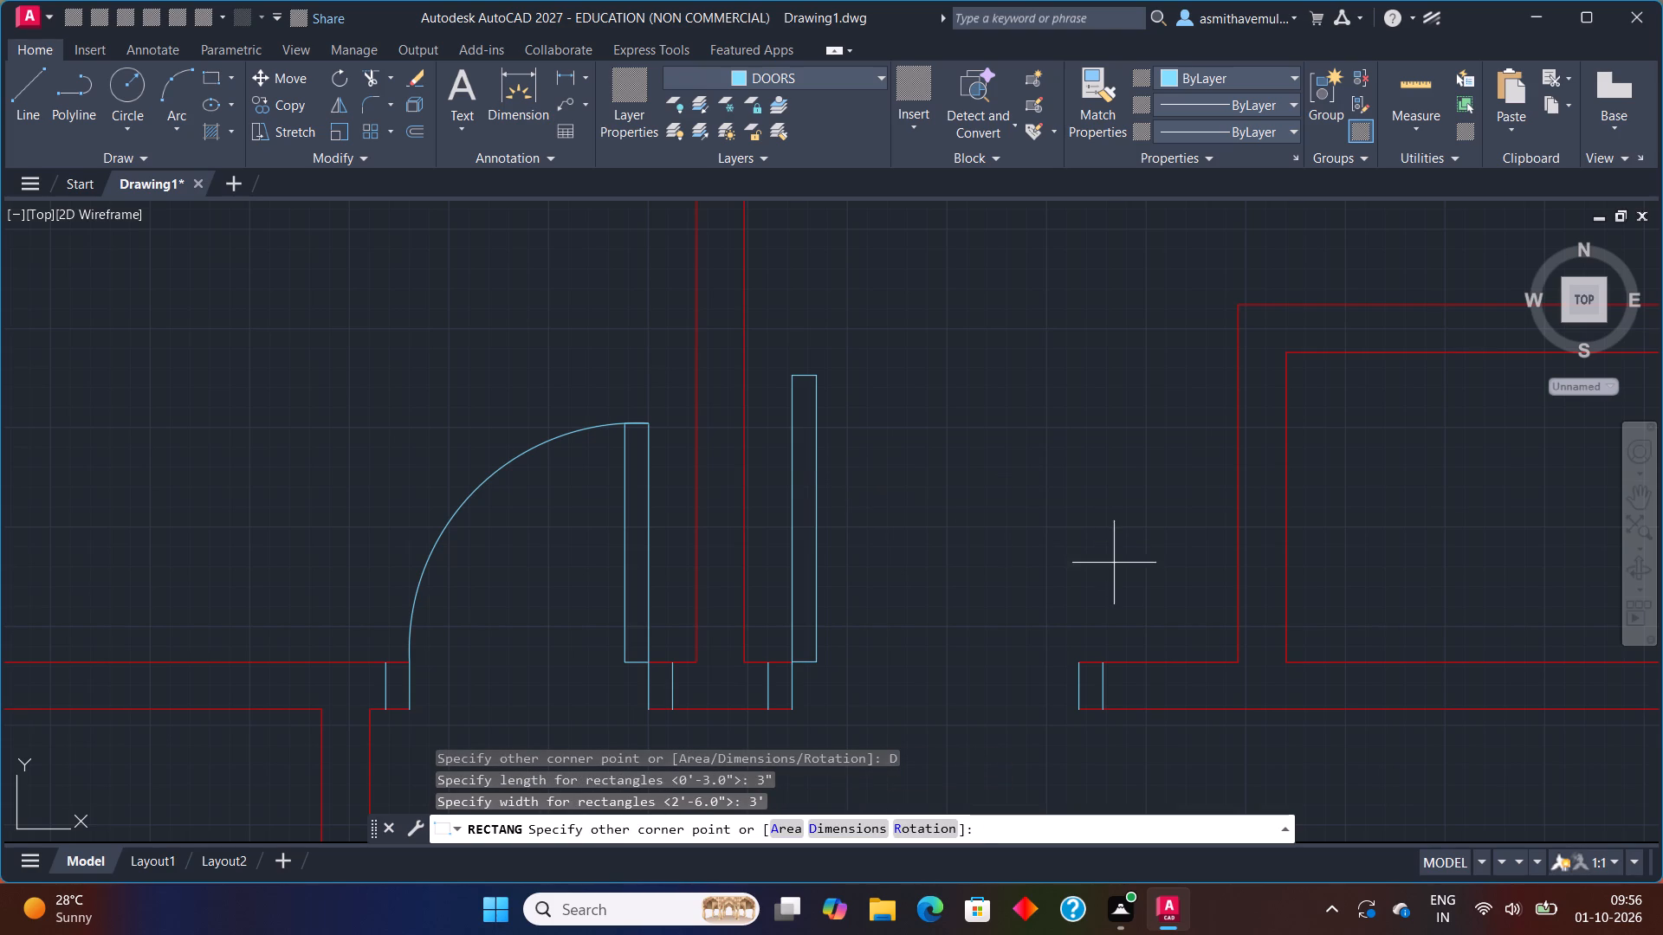
key("a")
type("RC")
key("Return")
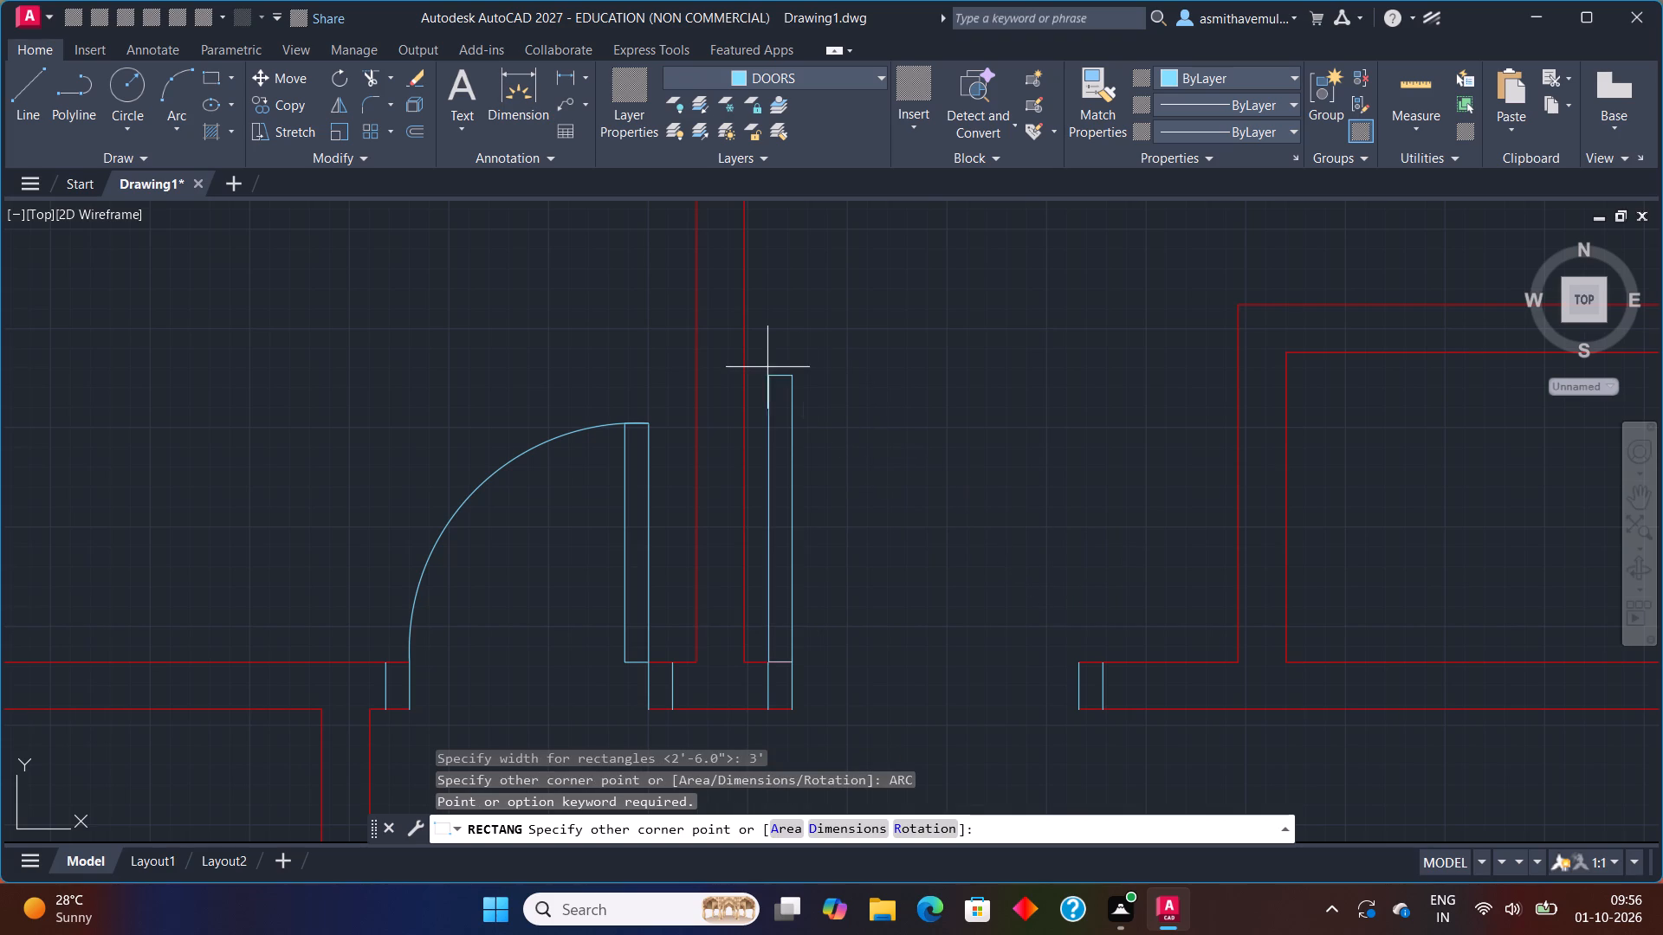
left_click(836, 368)
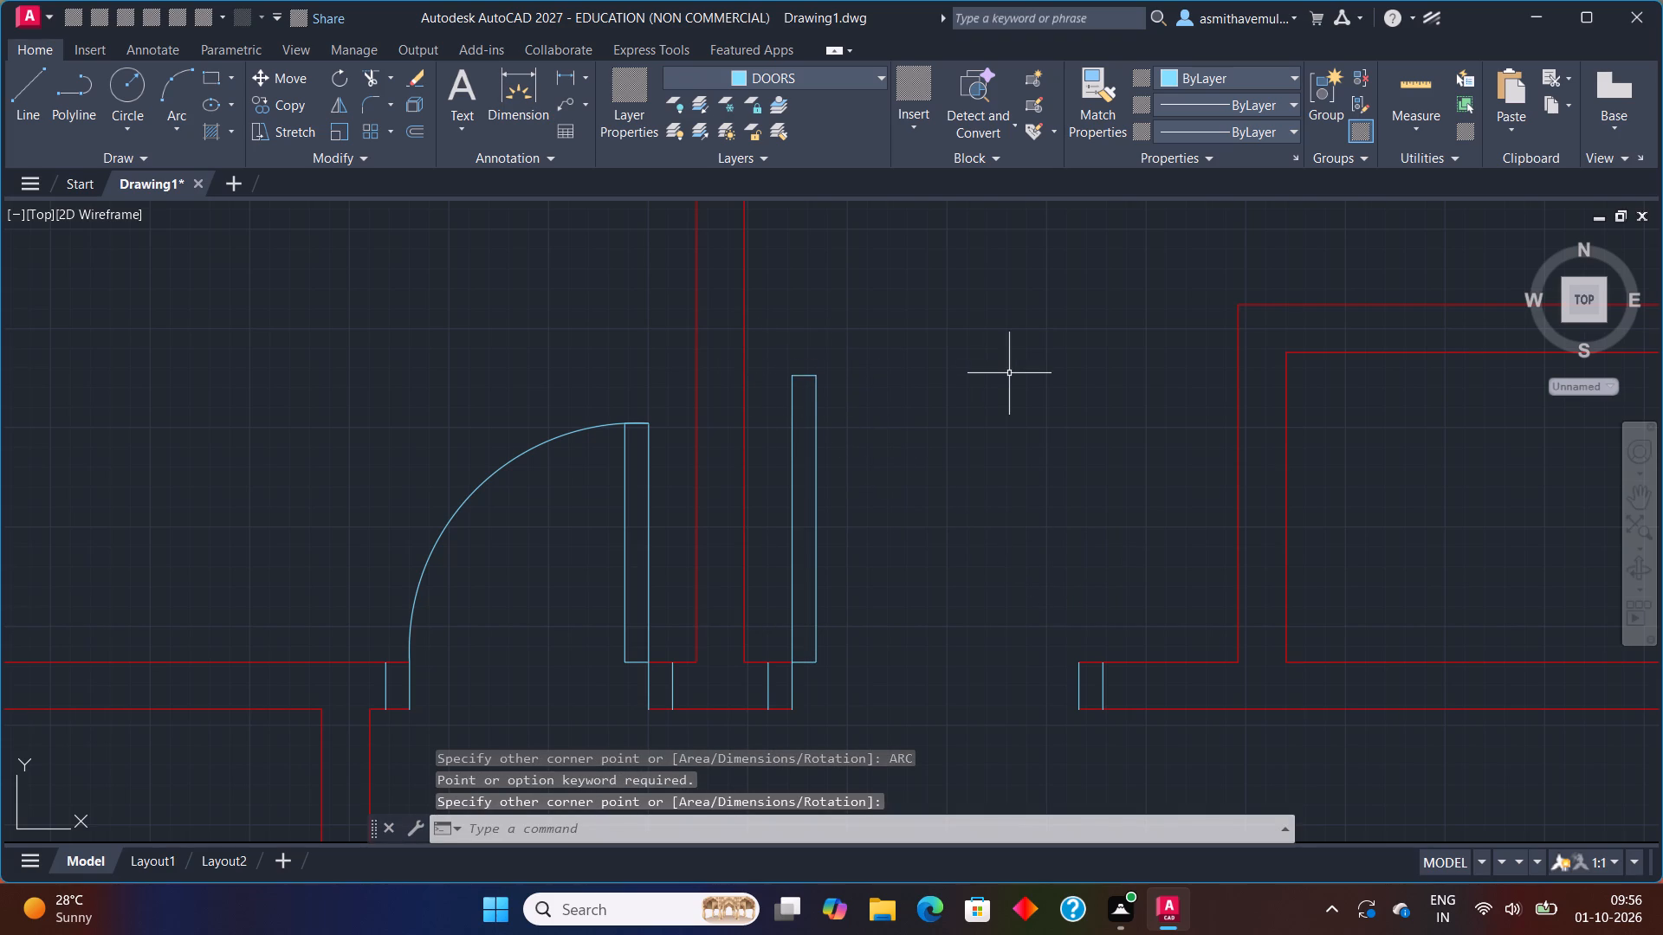
Draw the door swing arc from the leaf's top-left corner through its top-right corner to the top of the opening's right jamb line.
type("ARC")
key("Return")
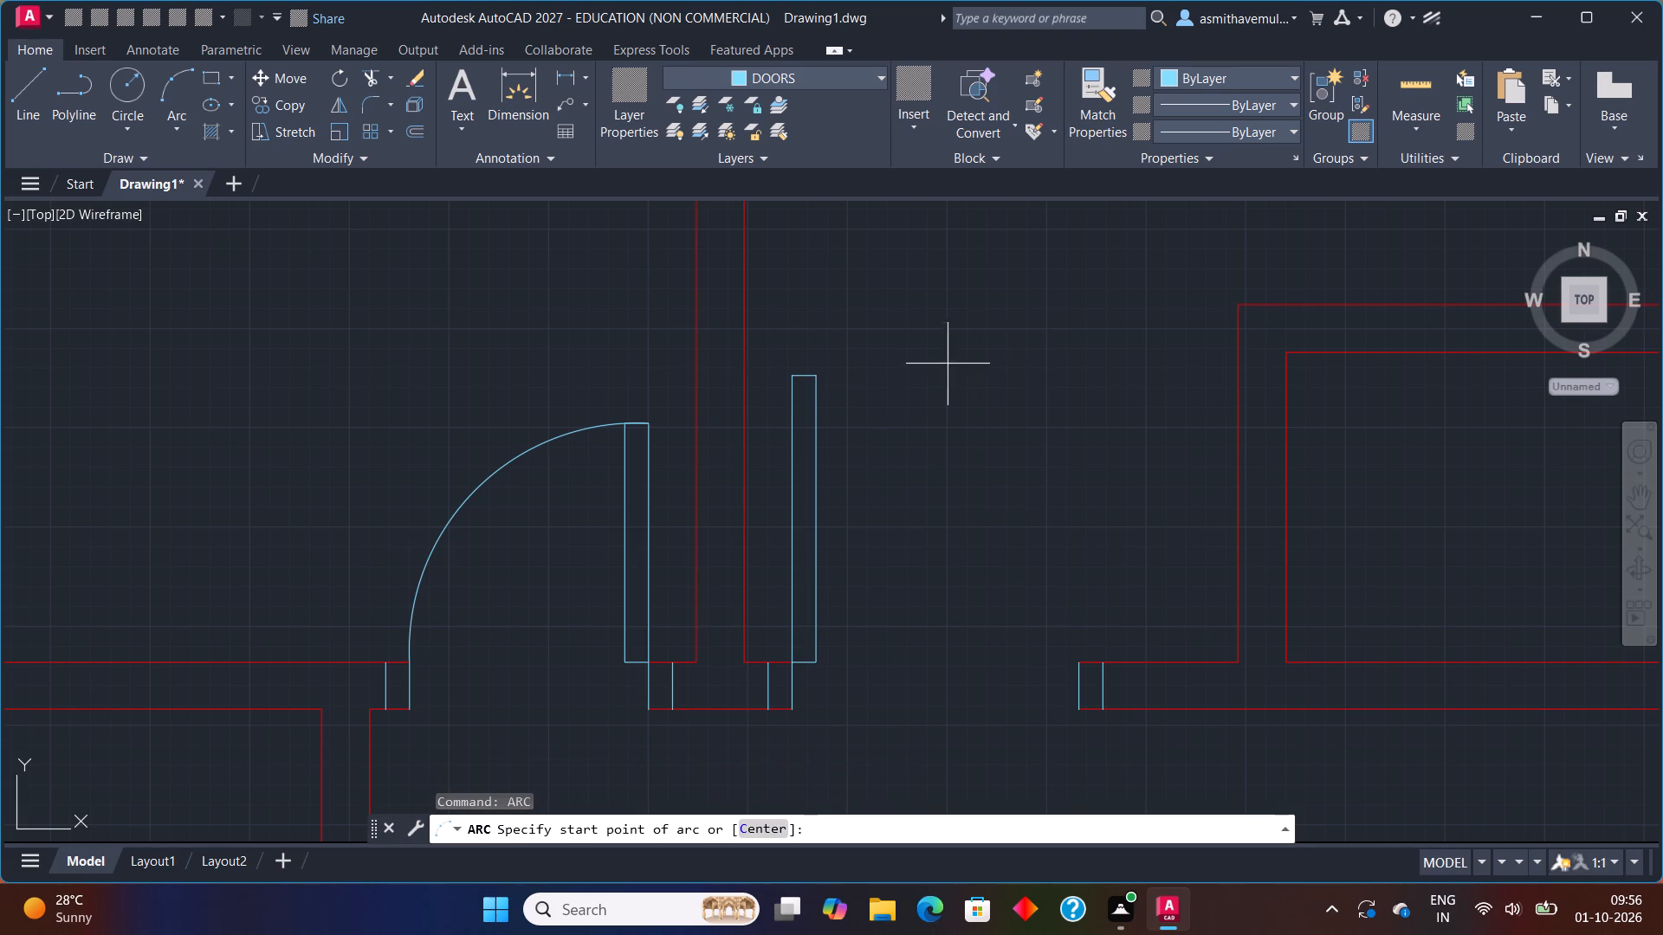
scroll(843, 364, "up", 1)
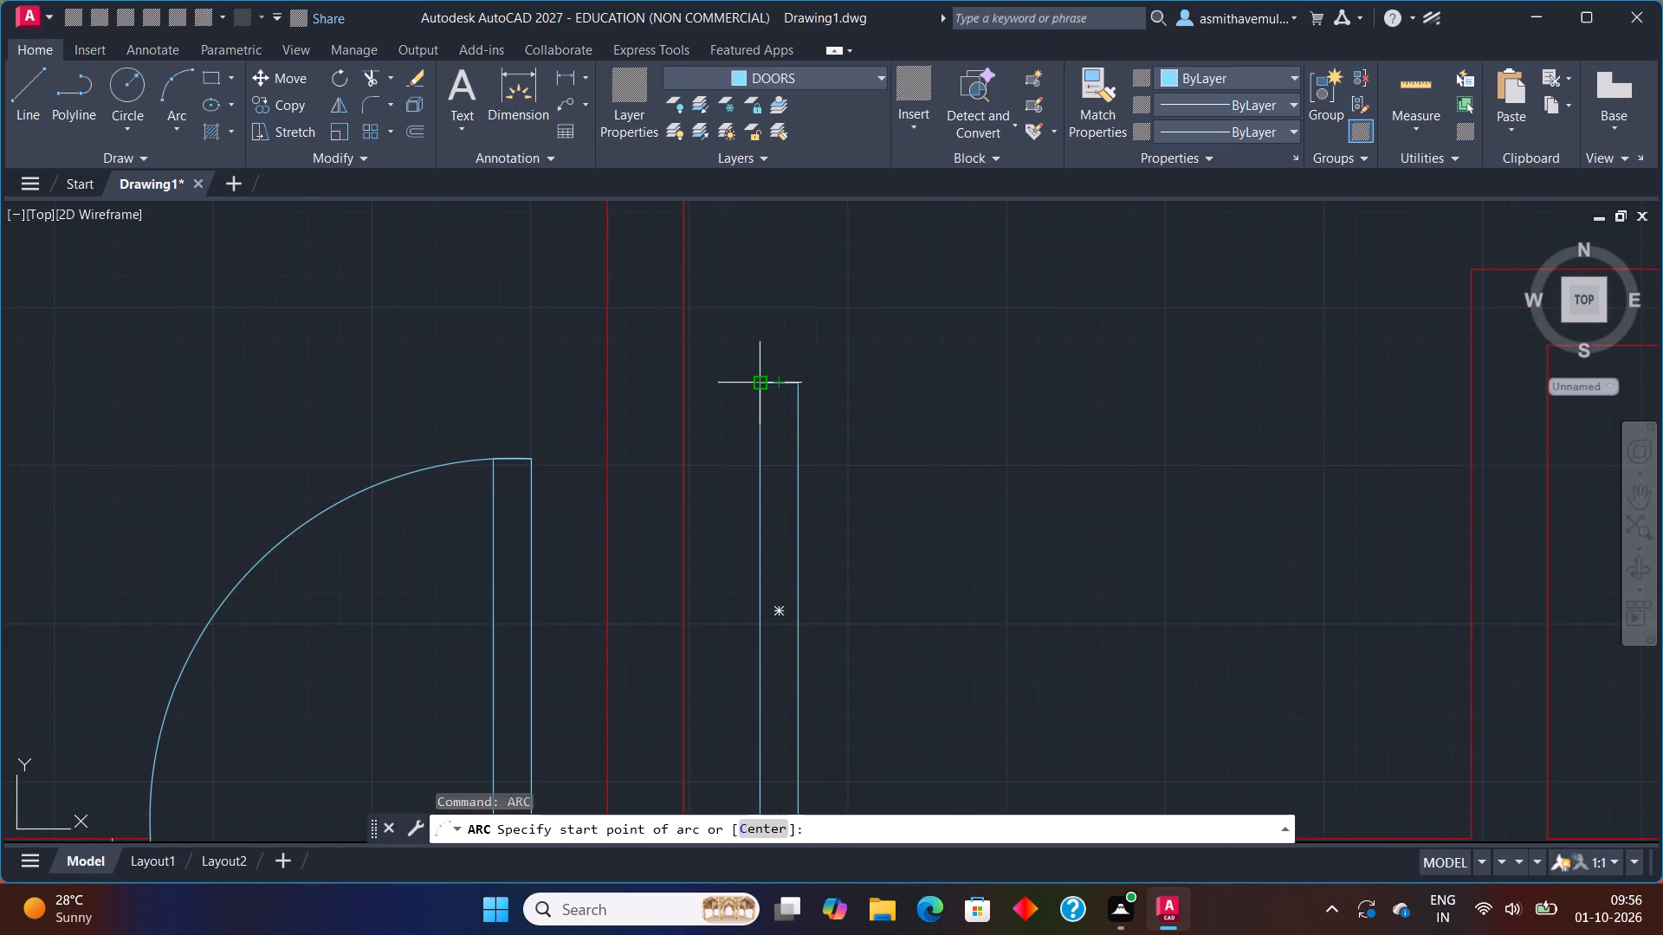
left_click(754, 384)
left_click(795, 377)
scroll(1004, 436, "down", 2)
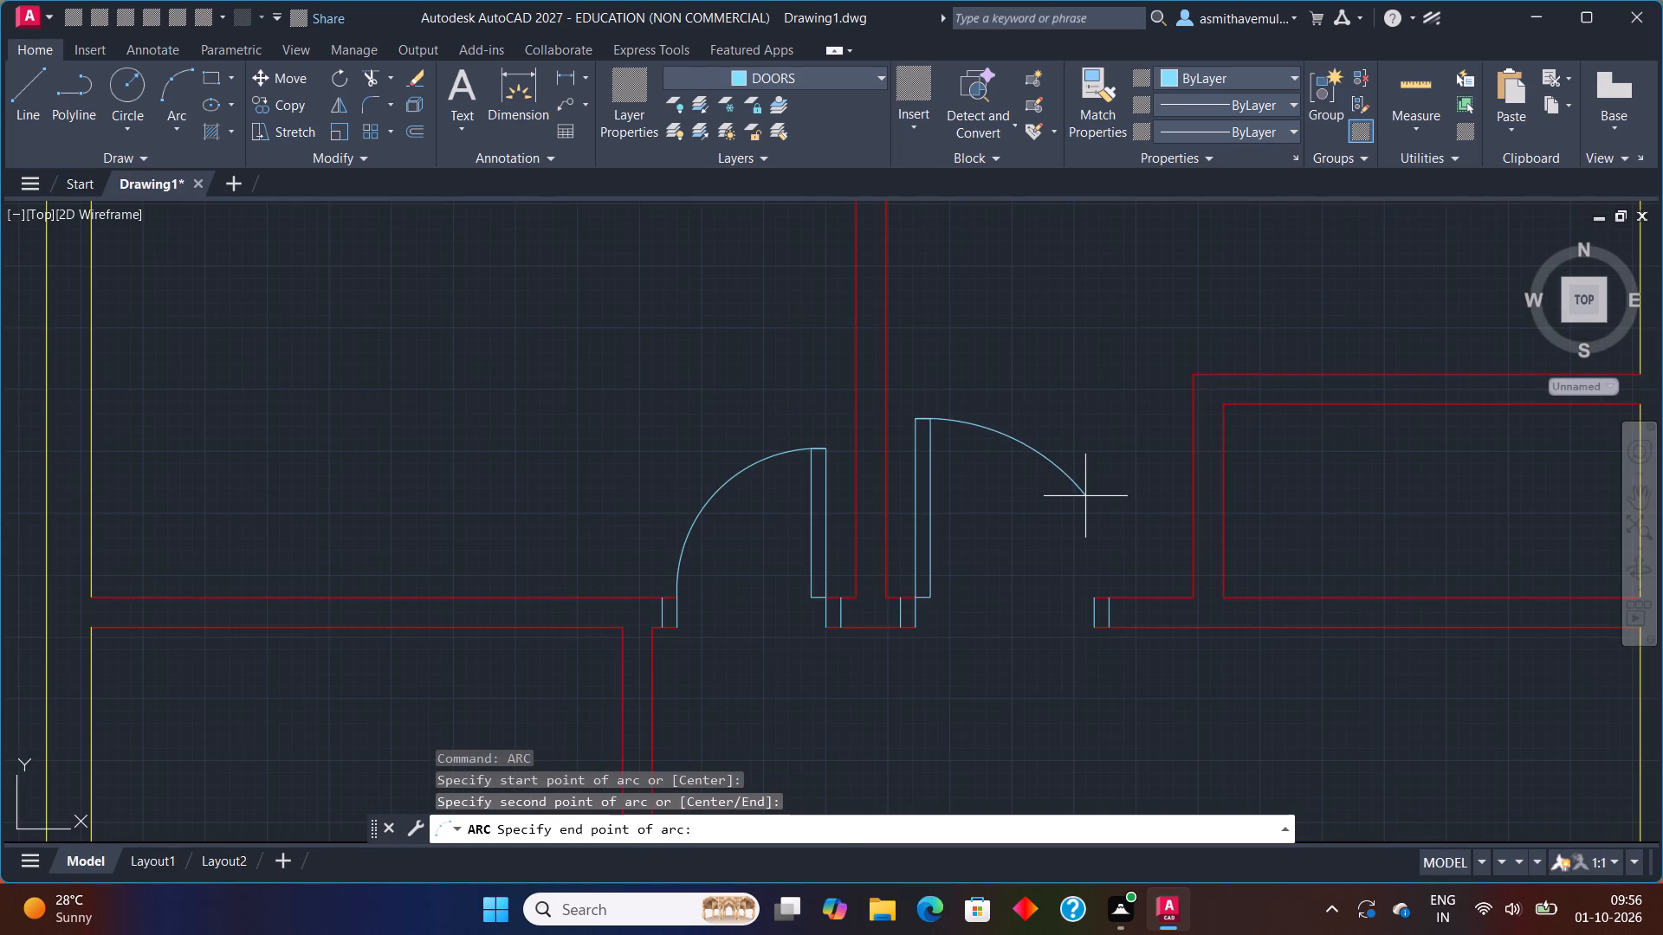
middle_click_drag(1085, 497, 853, 397)
scroll(864, 460, "up", 2)
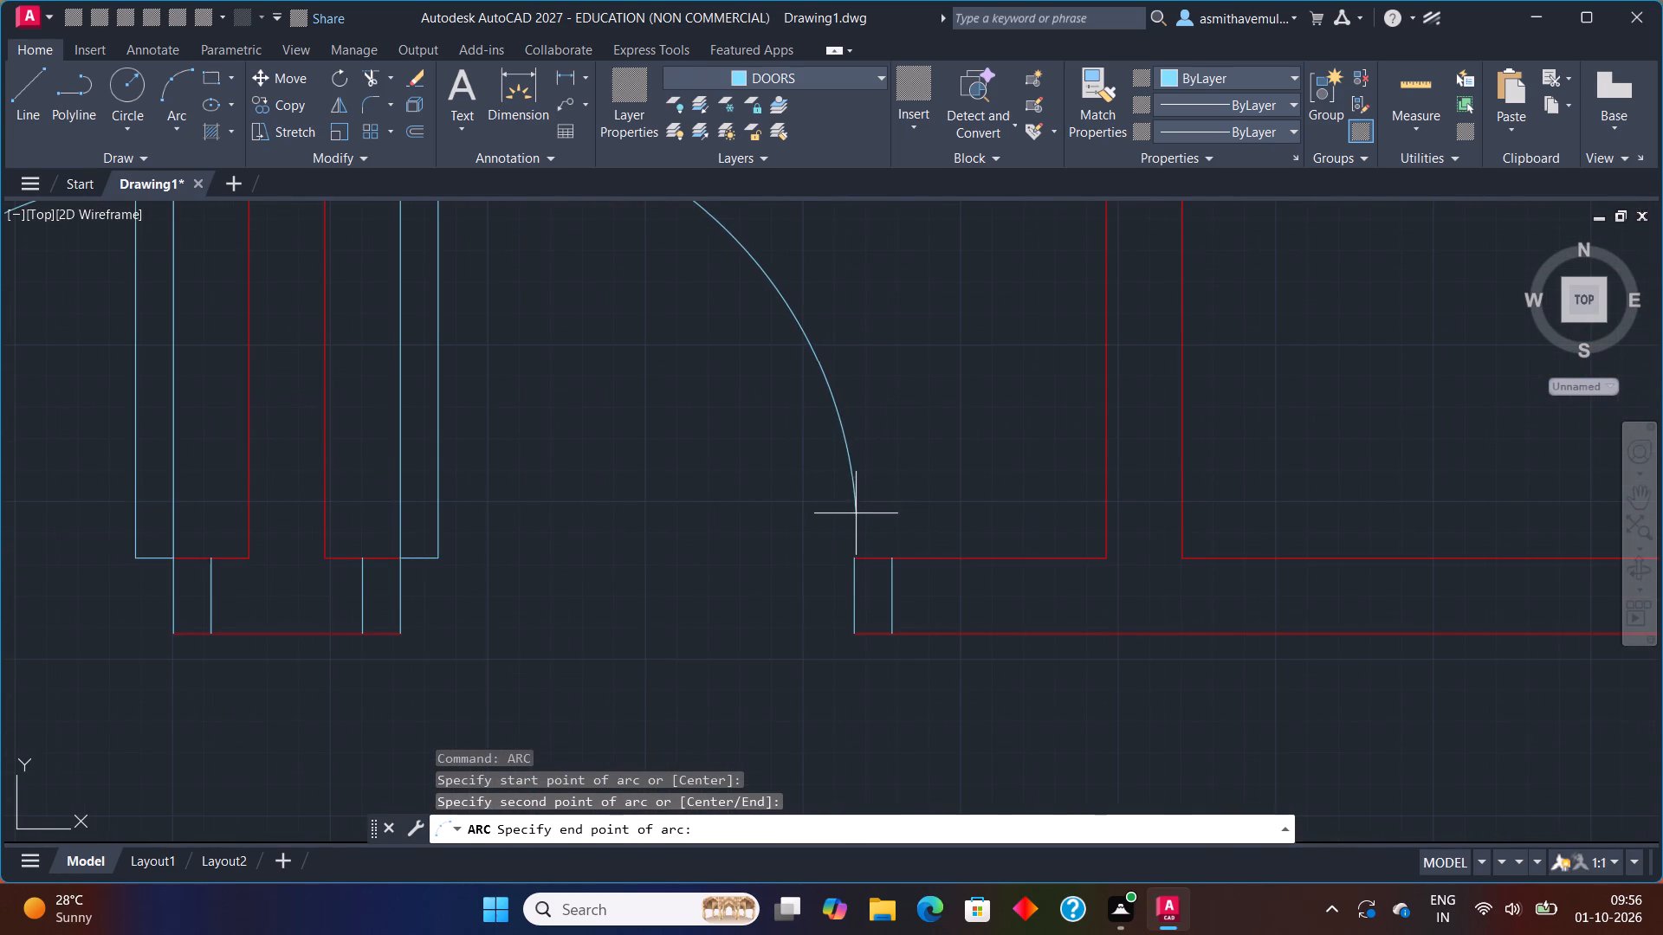
left_click(857, 563)
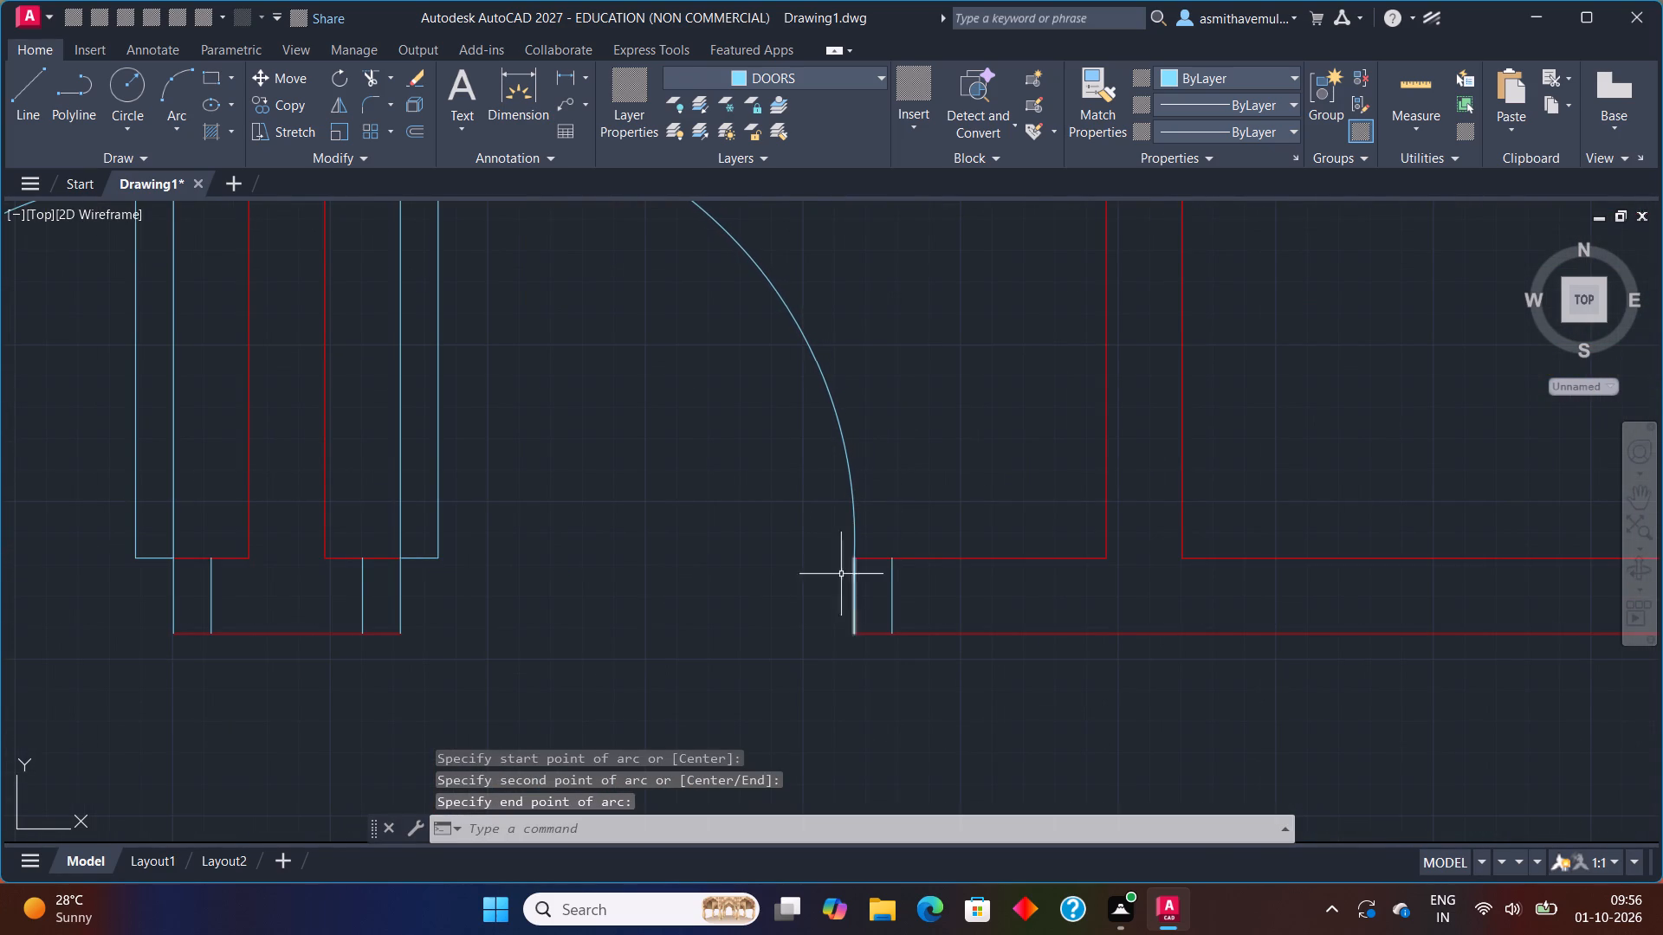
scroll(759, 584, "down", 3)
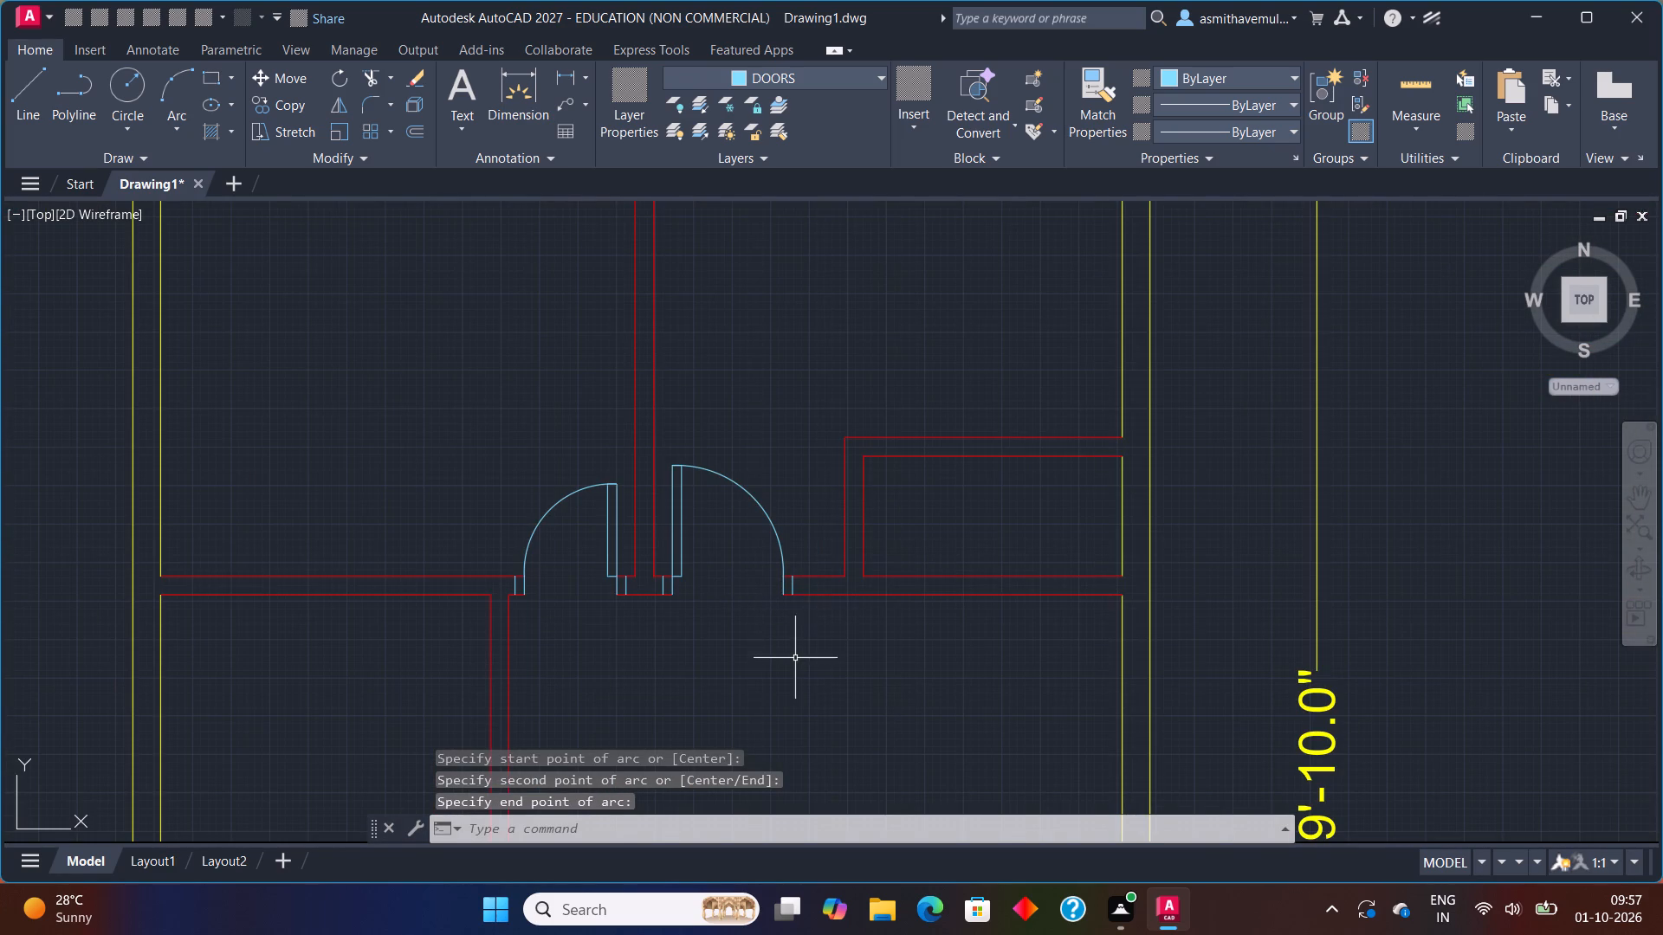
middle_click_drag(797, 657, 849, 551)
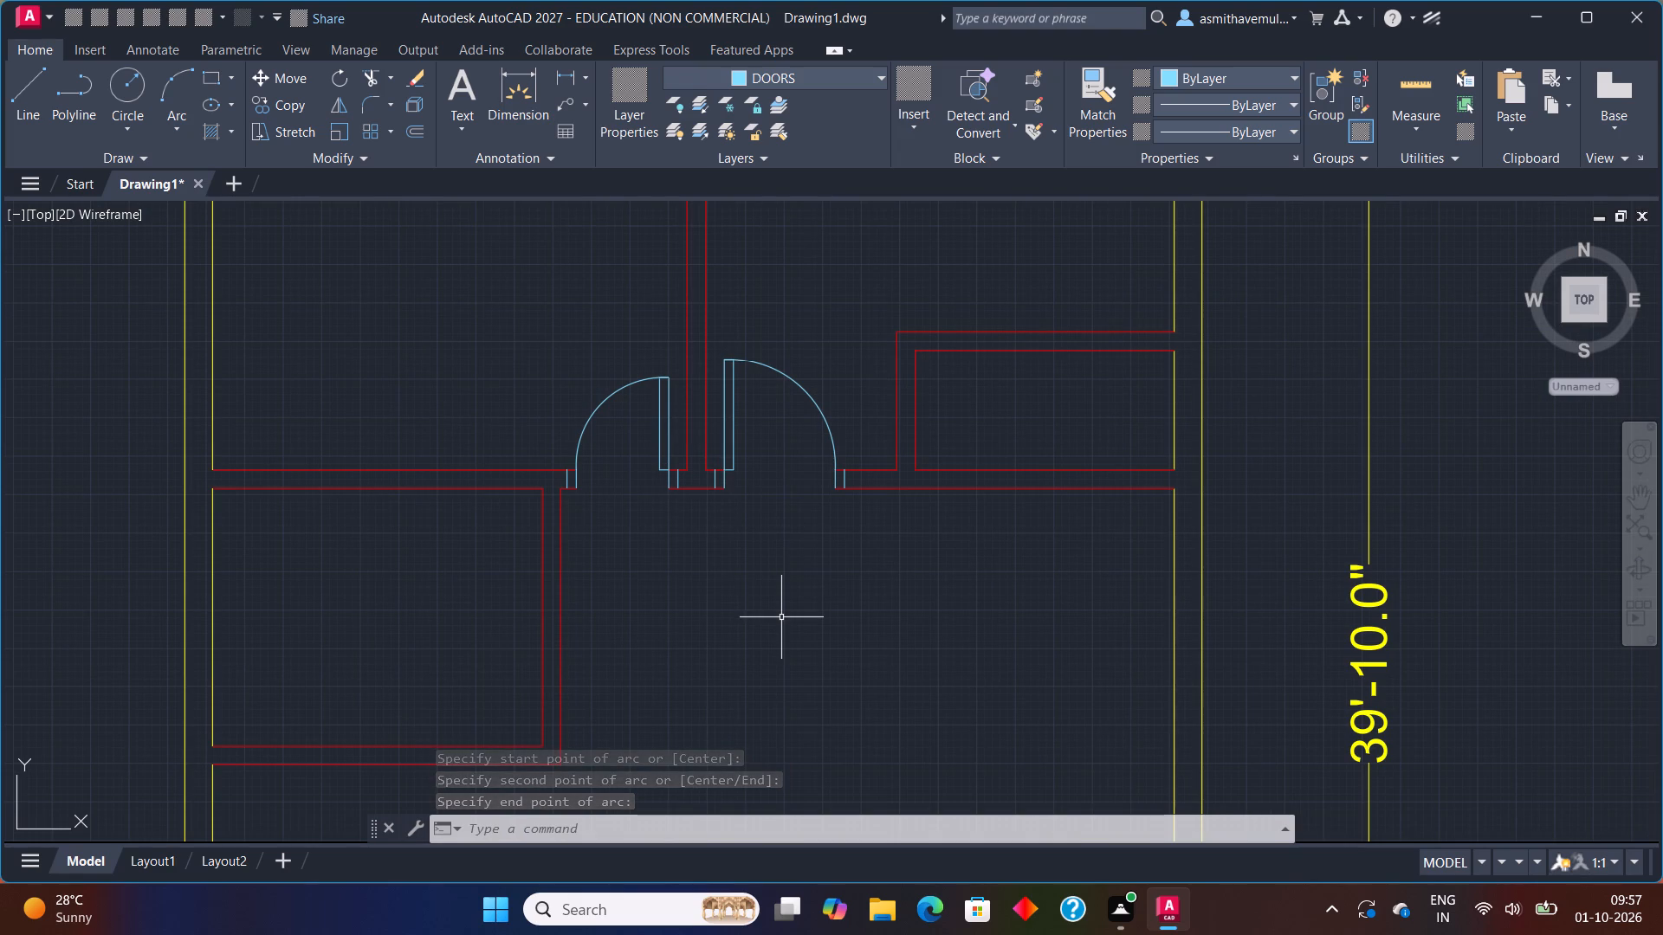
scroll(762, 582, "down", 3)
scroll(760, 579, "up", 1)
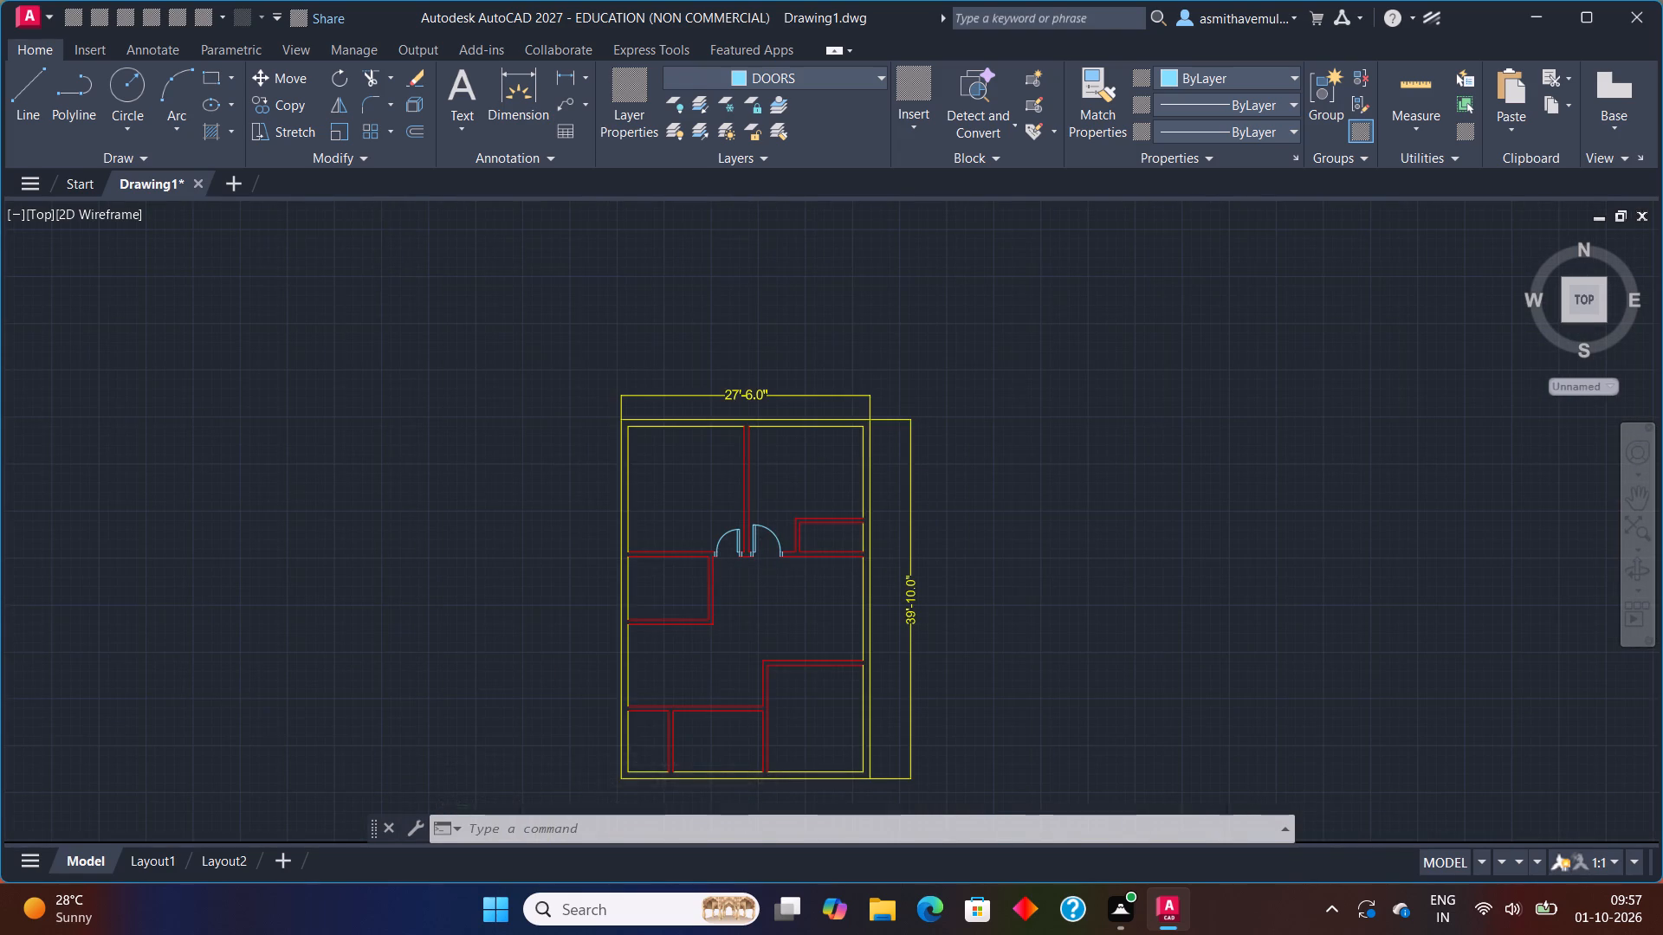
Examine the plan around the two finished doors and the small room to their right.
scroll(760, 571, "up", 1)
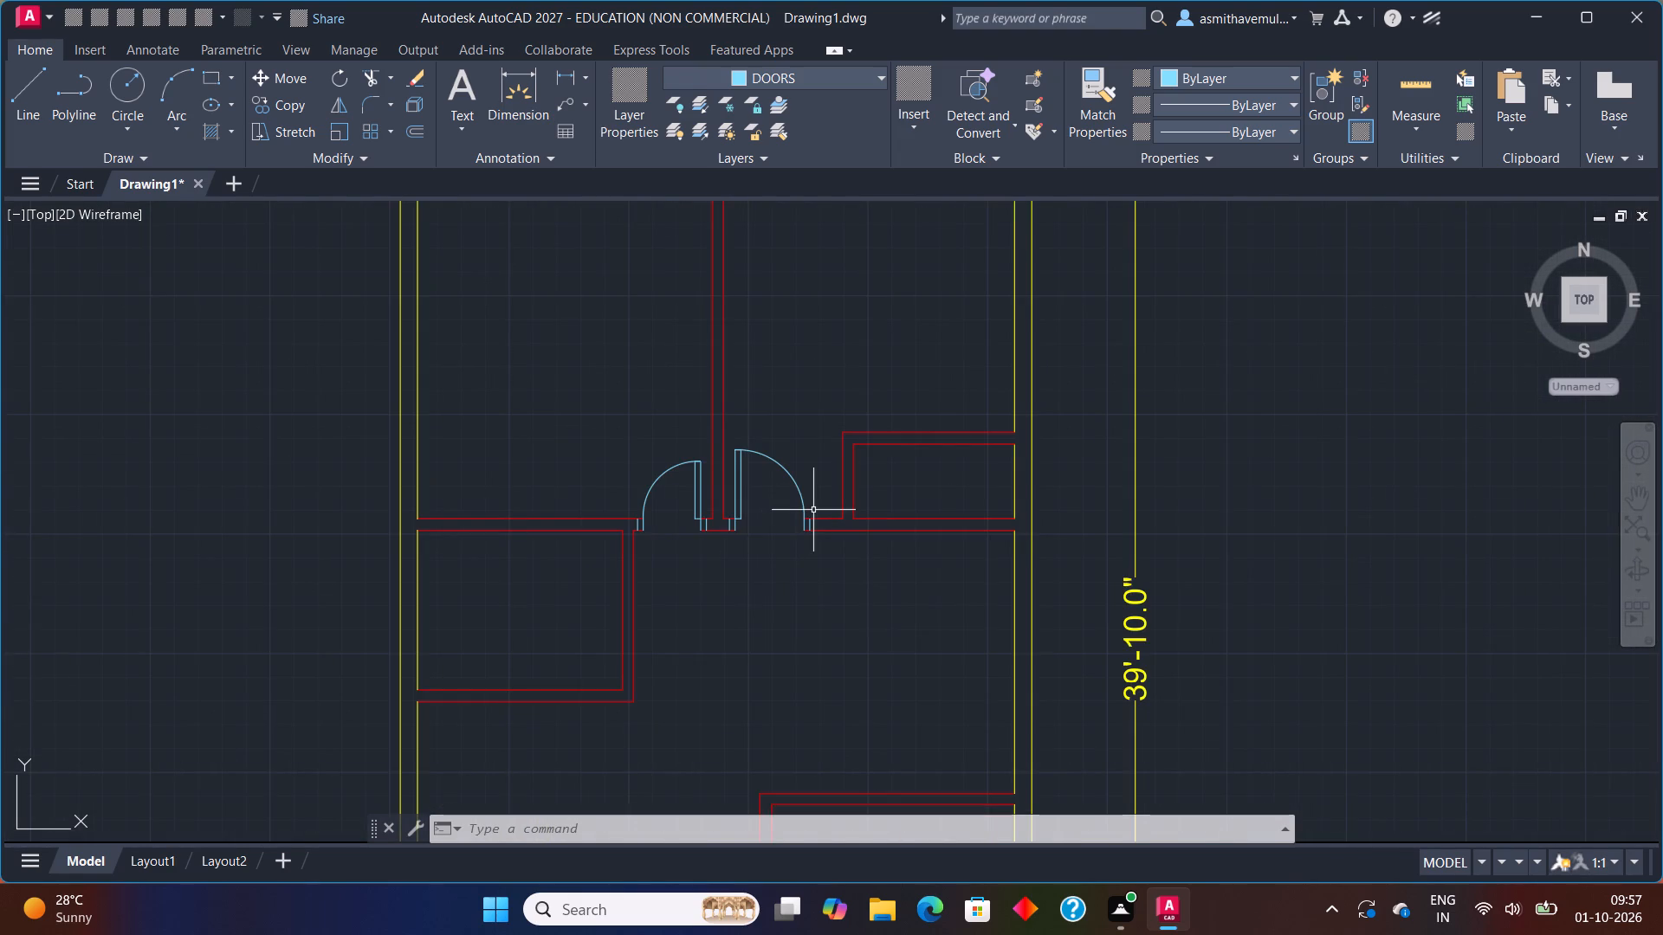
middle_click_drag(817, 511, 746, 566)
scroll(807, 568, "up", 2)
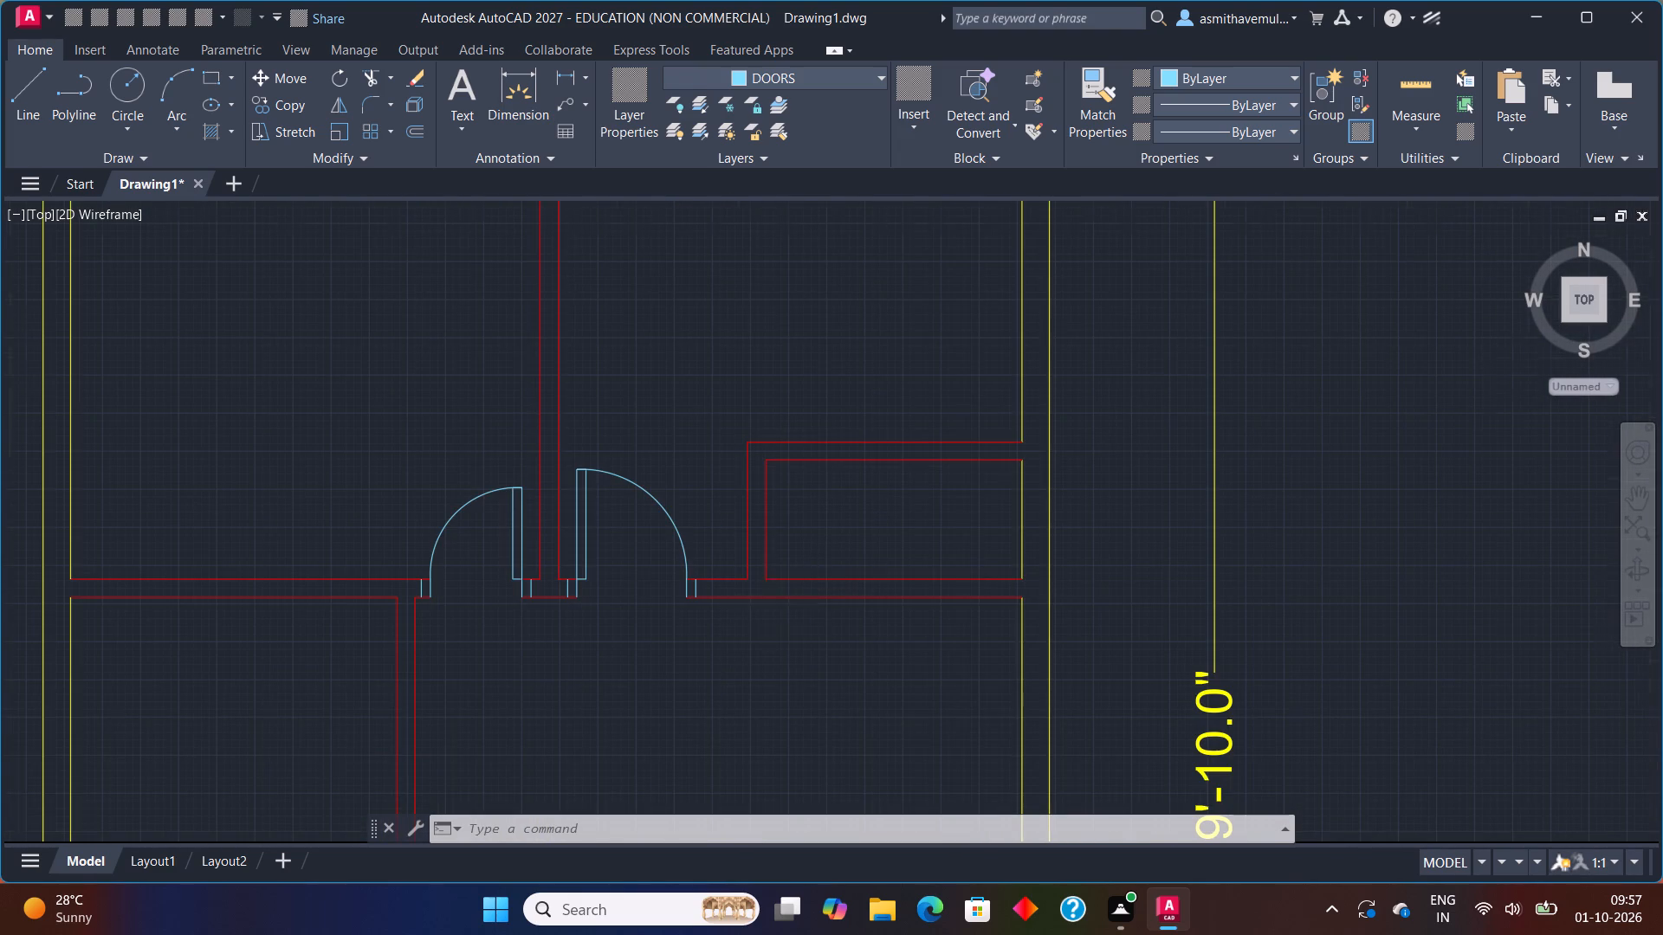
scroll(766, 611, "up", 3)
scroll(761, 594, "down", 9)
scroll(761, 594, "up", 3)
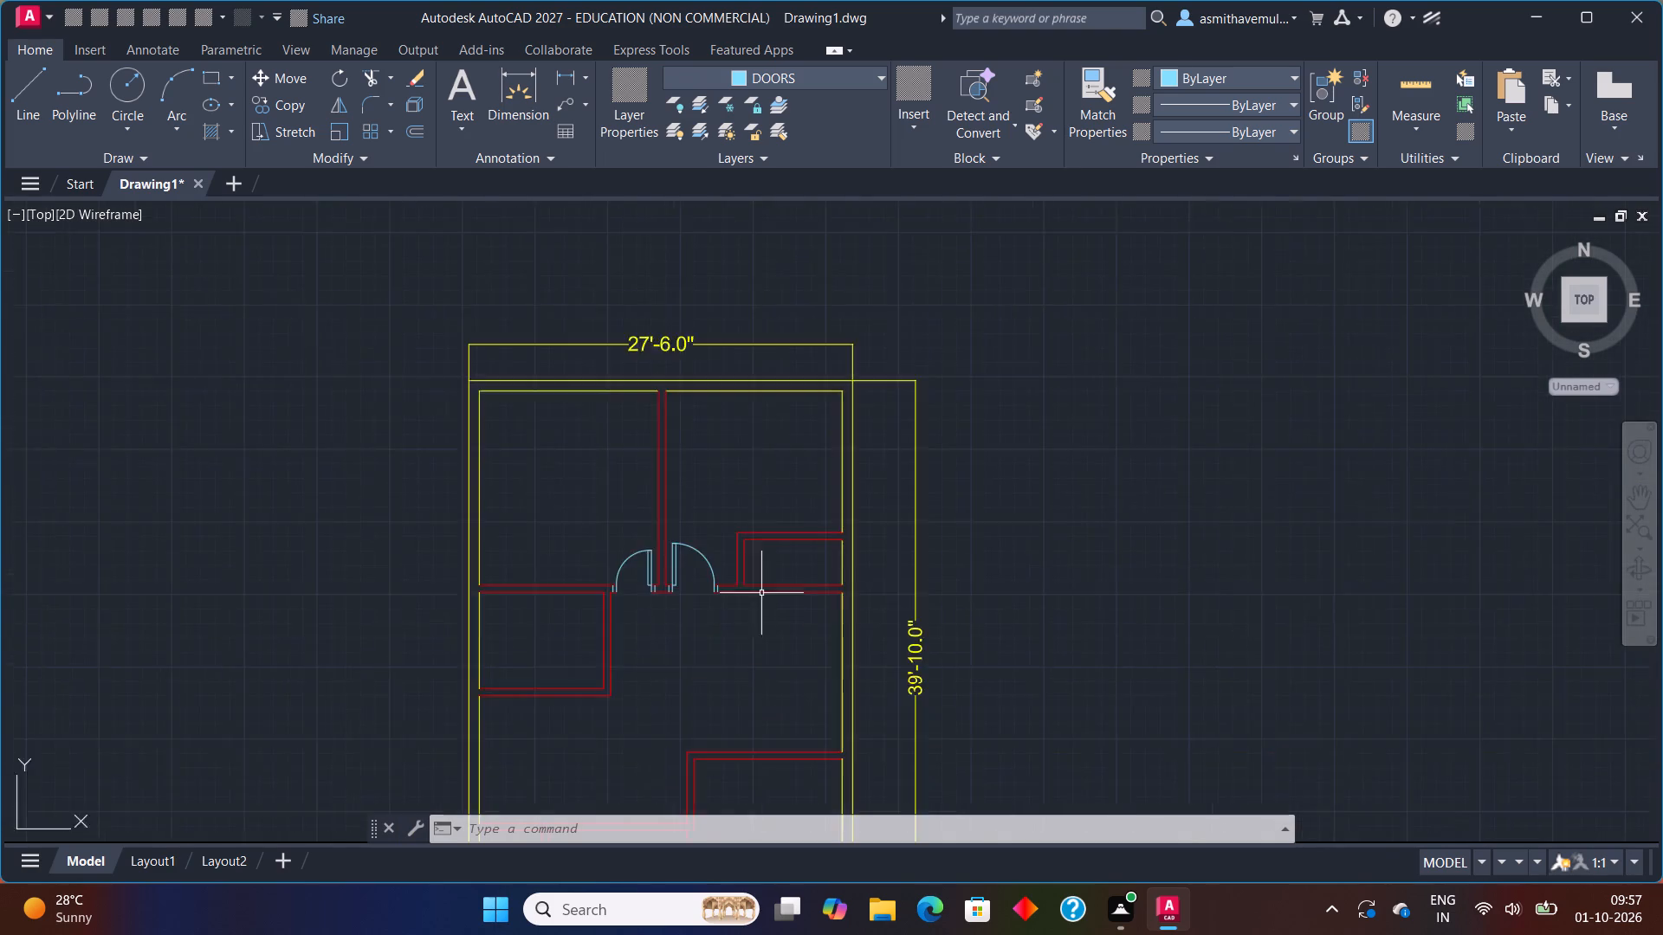
scroll(761, 594, "up", 4)
middle_click_drag(305, 606, 709, 522)
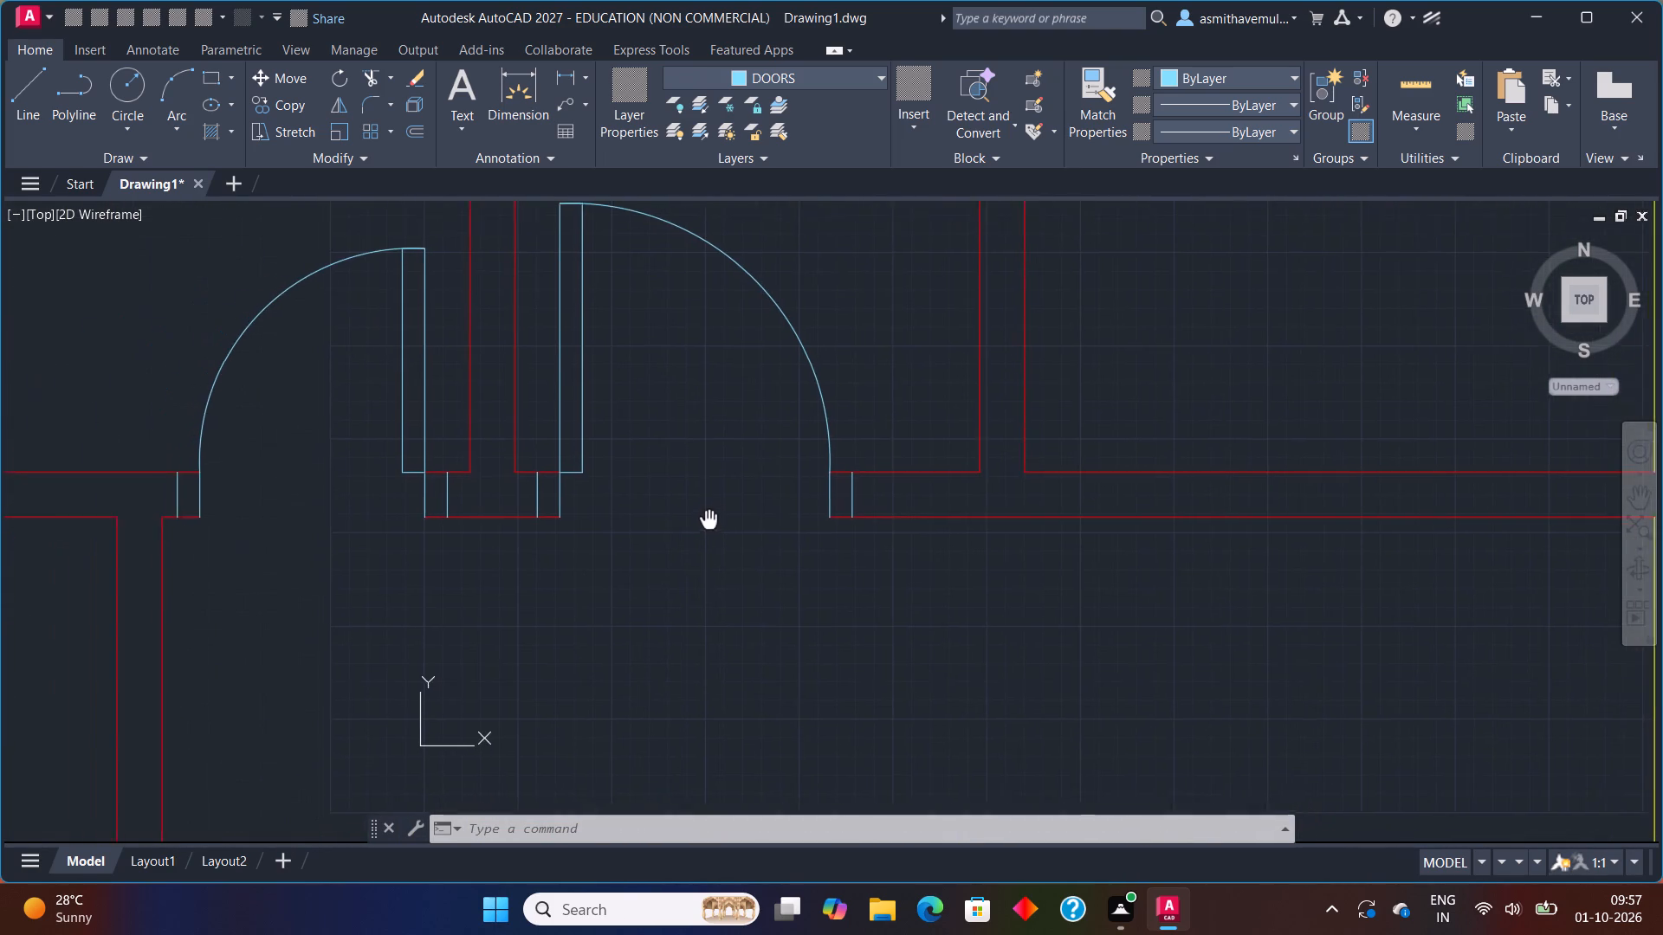
middle_click_drag(709, 522, 725, 519)
middle_click_drag(726, 522, 949, 647)
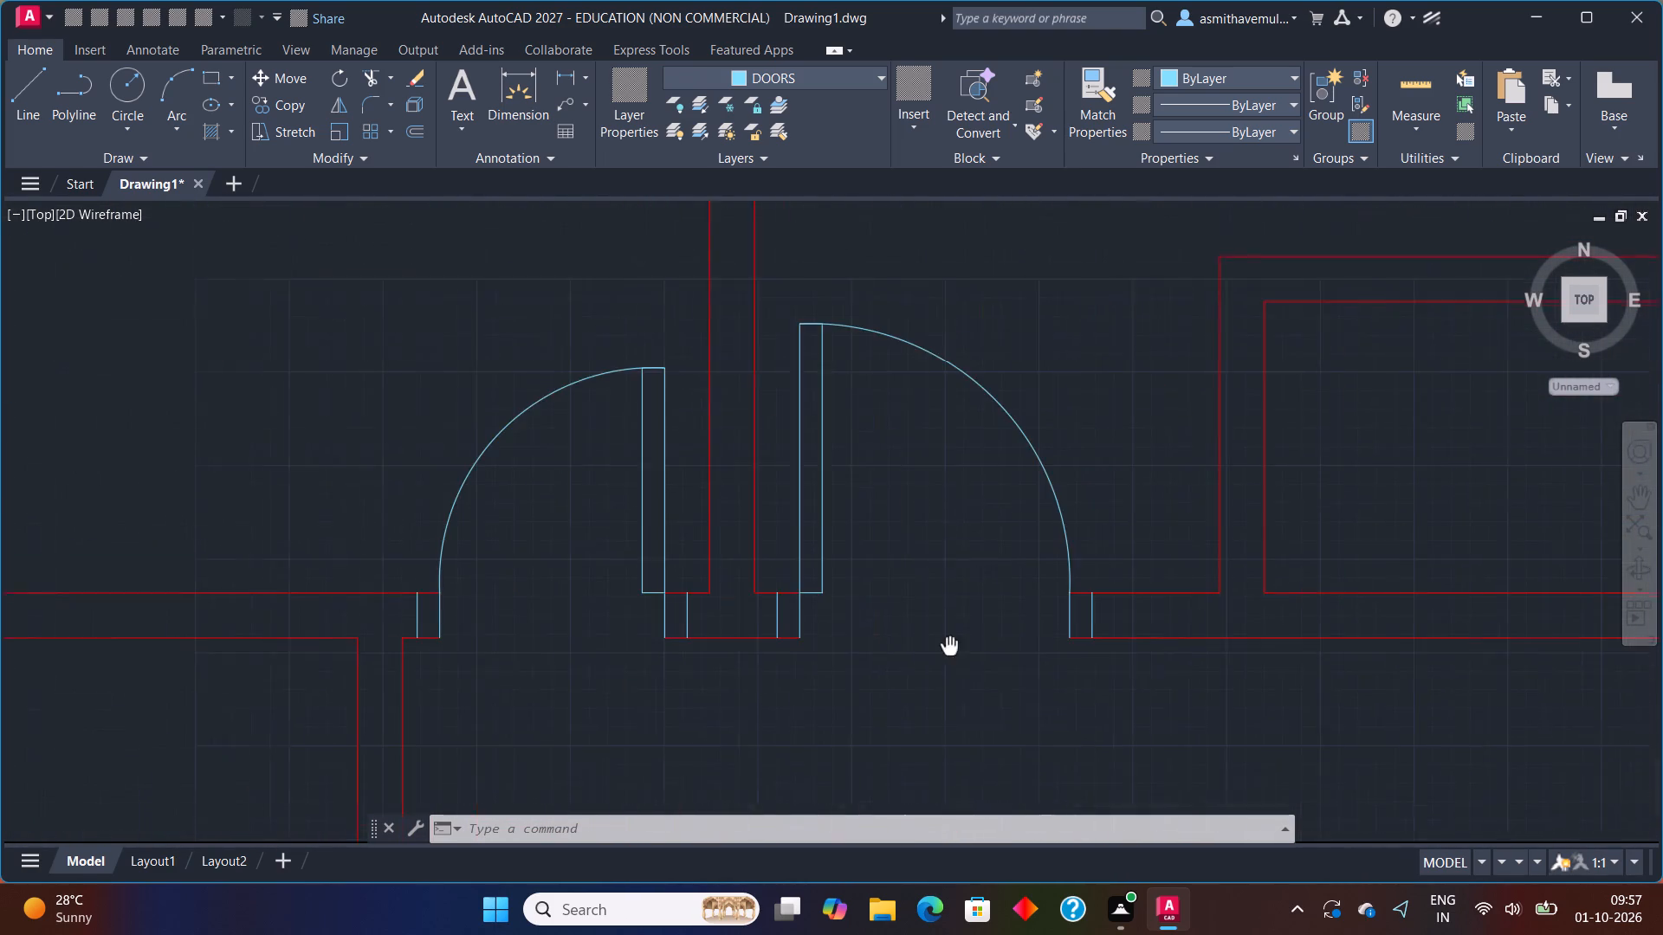
middle_click_drag(949, 647, 947, 636)
scroll(957, 555, "down", 3)
middle_click_drag(951, 679, 906, 497)
scroll(951, 409, "up", 1)
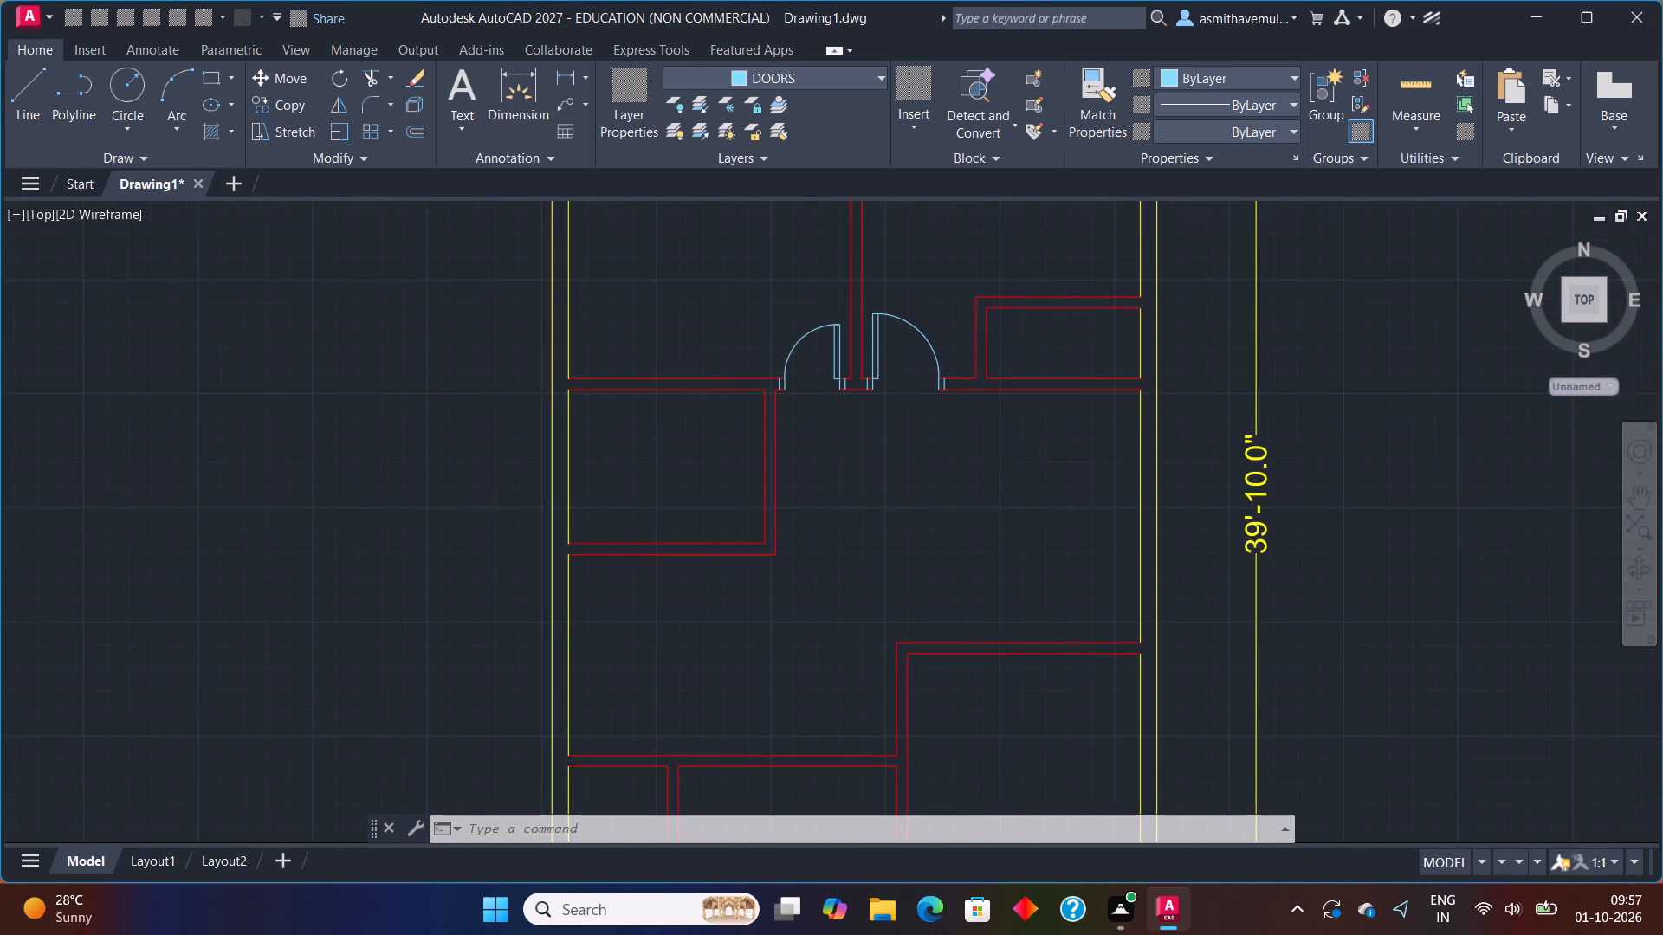
middle_click_drag(1141, 320, 992, 452)
scroll(991, 450, "up", 1)
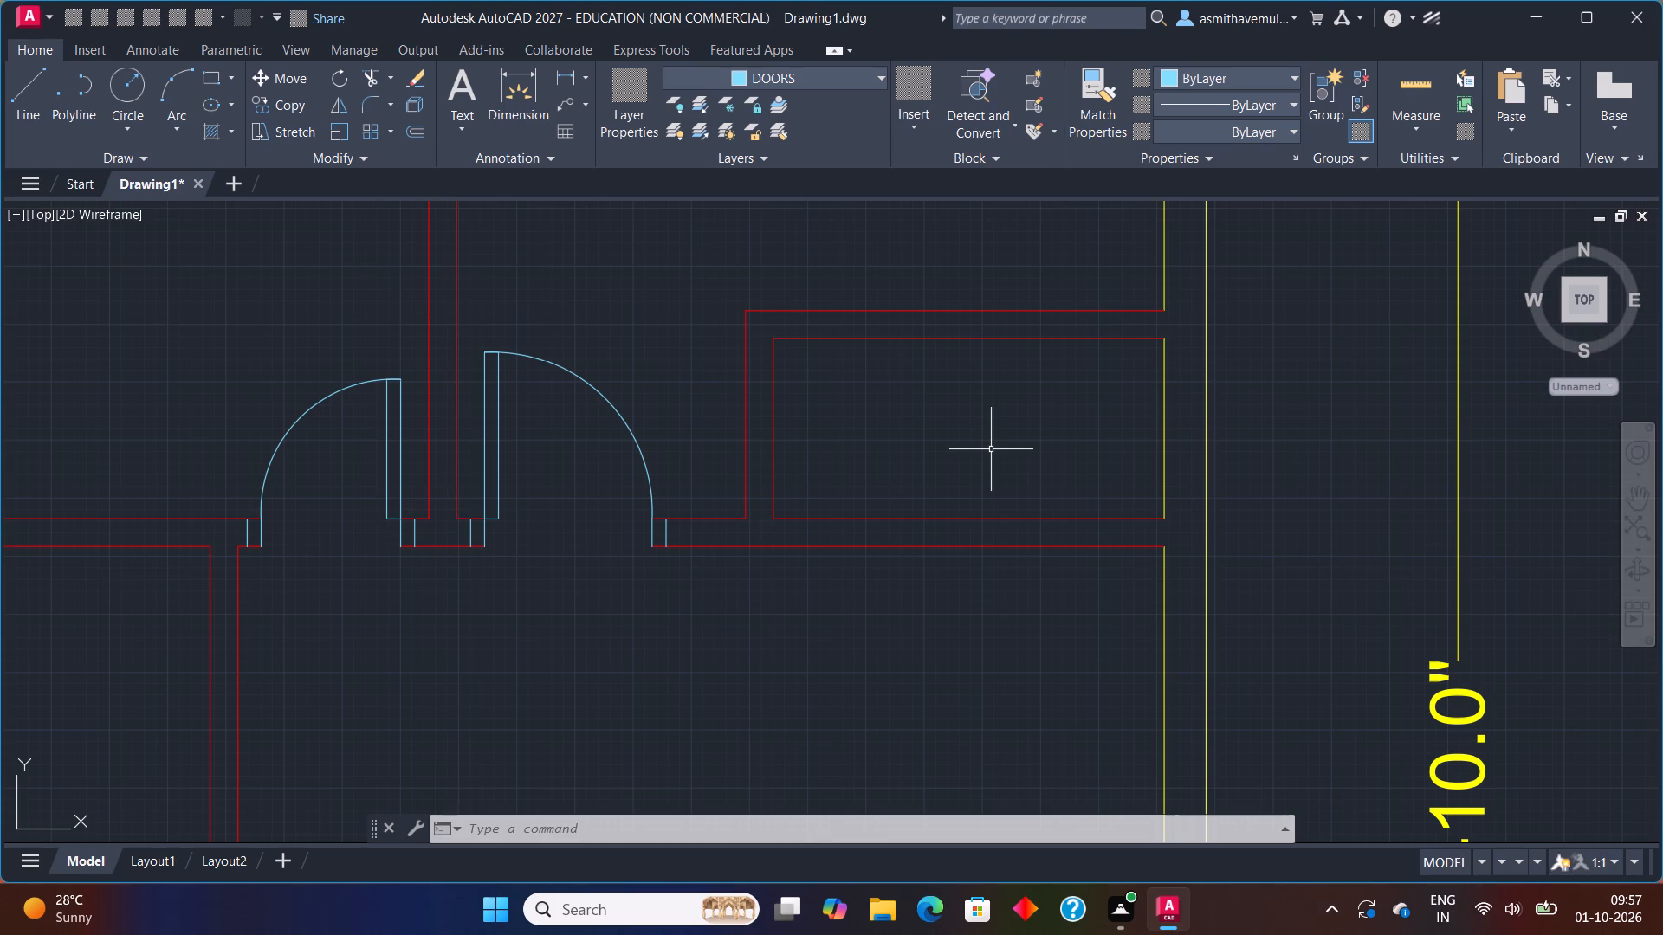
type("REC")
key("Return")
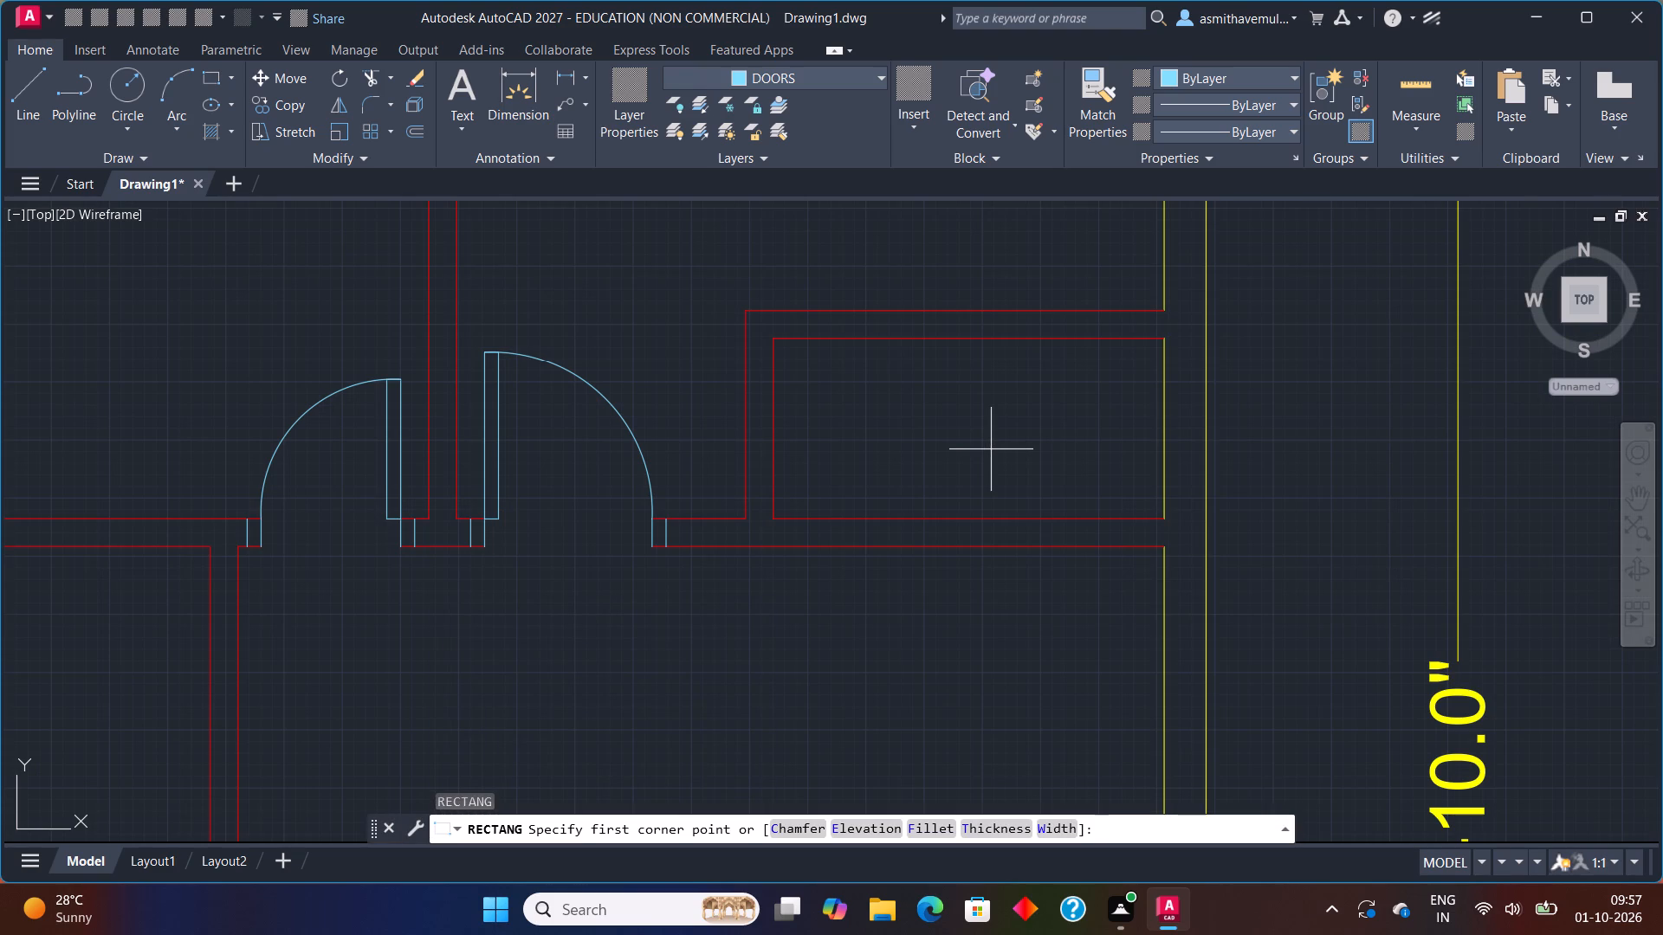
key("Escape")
Draw a door line across the small room's left wall, 3" above the wall's inner bottom corner.
key("l")
key("Return")
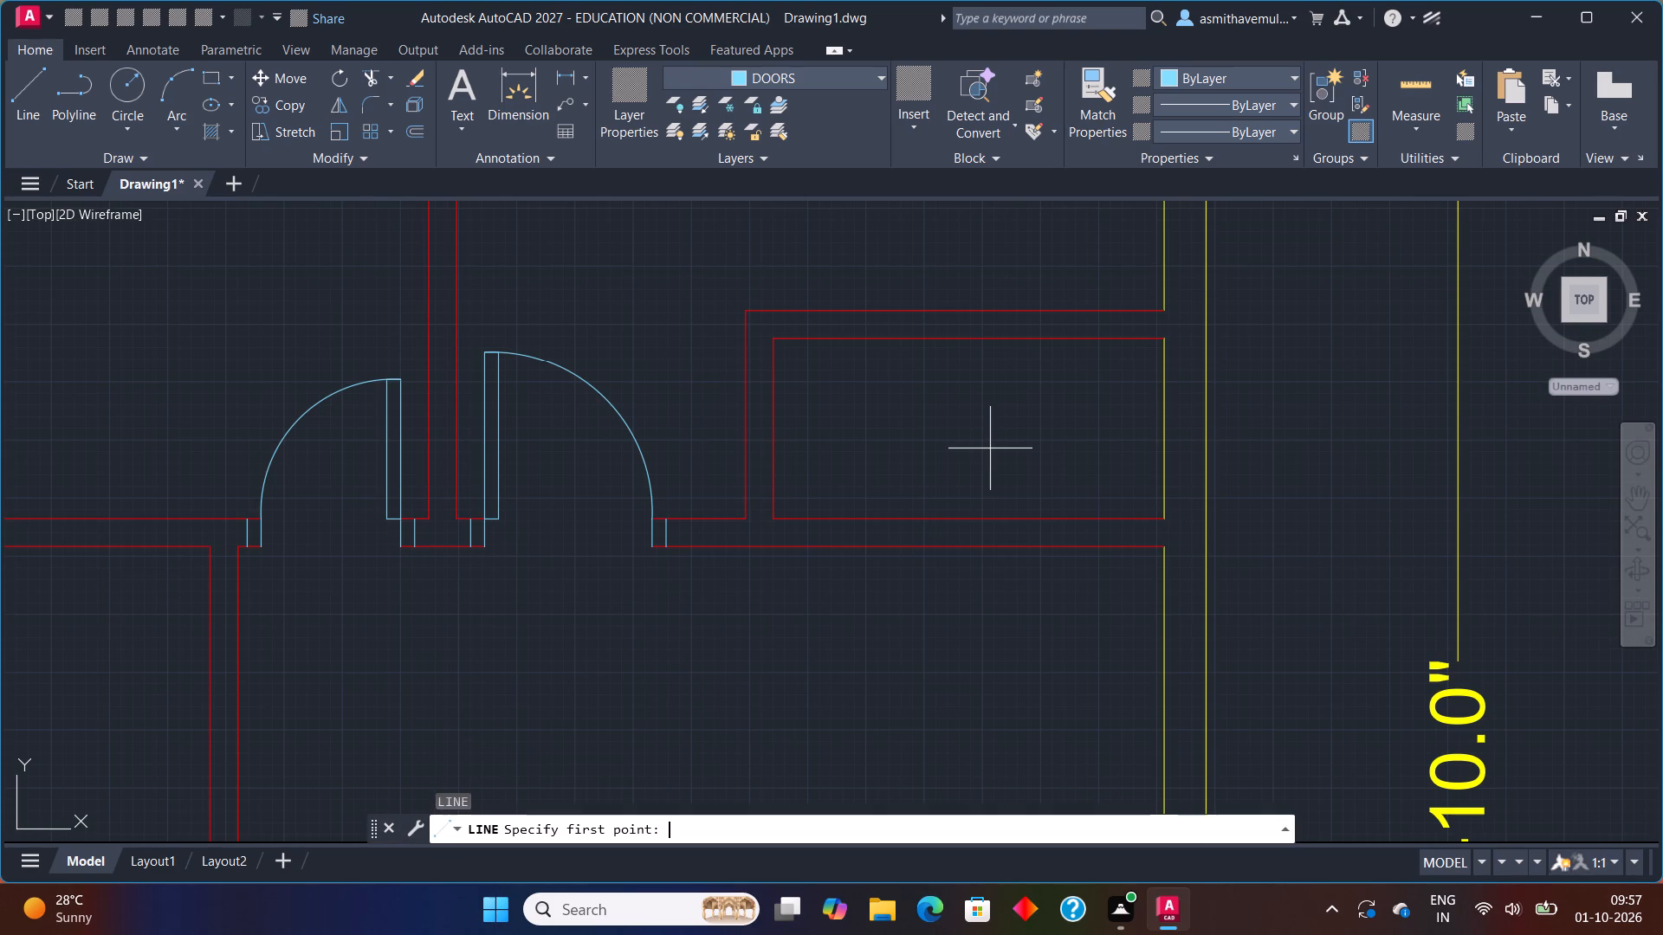
type("FROM")
key("Return")
left_click(768, 519)
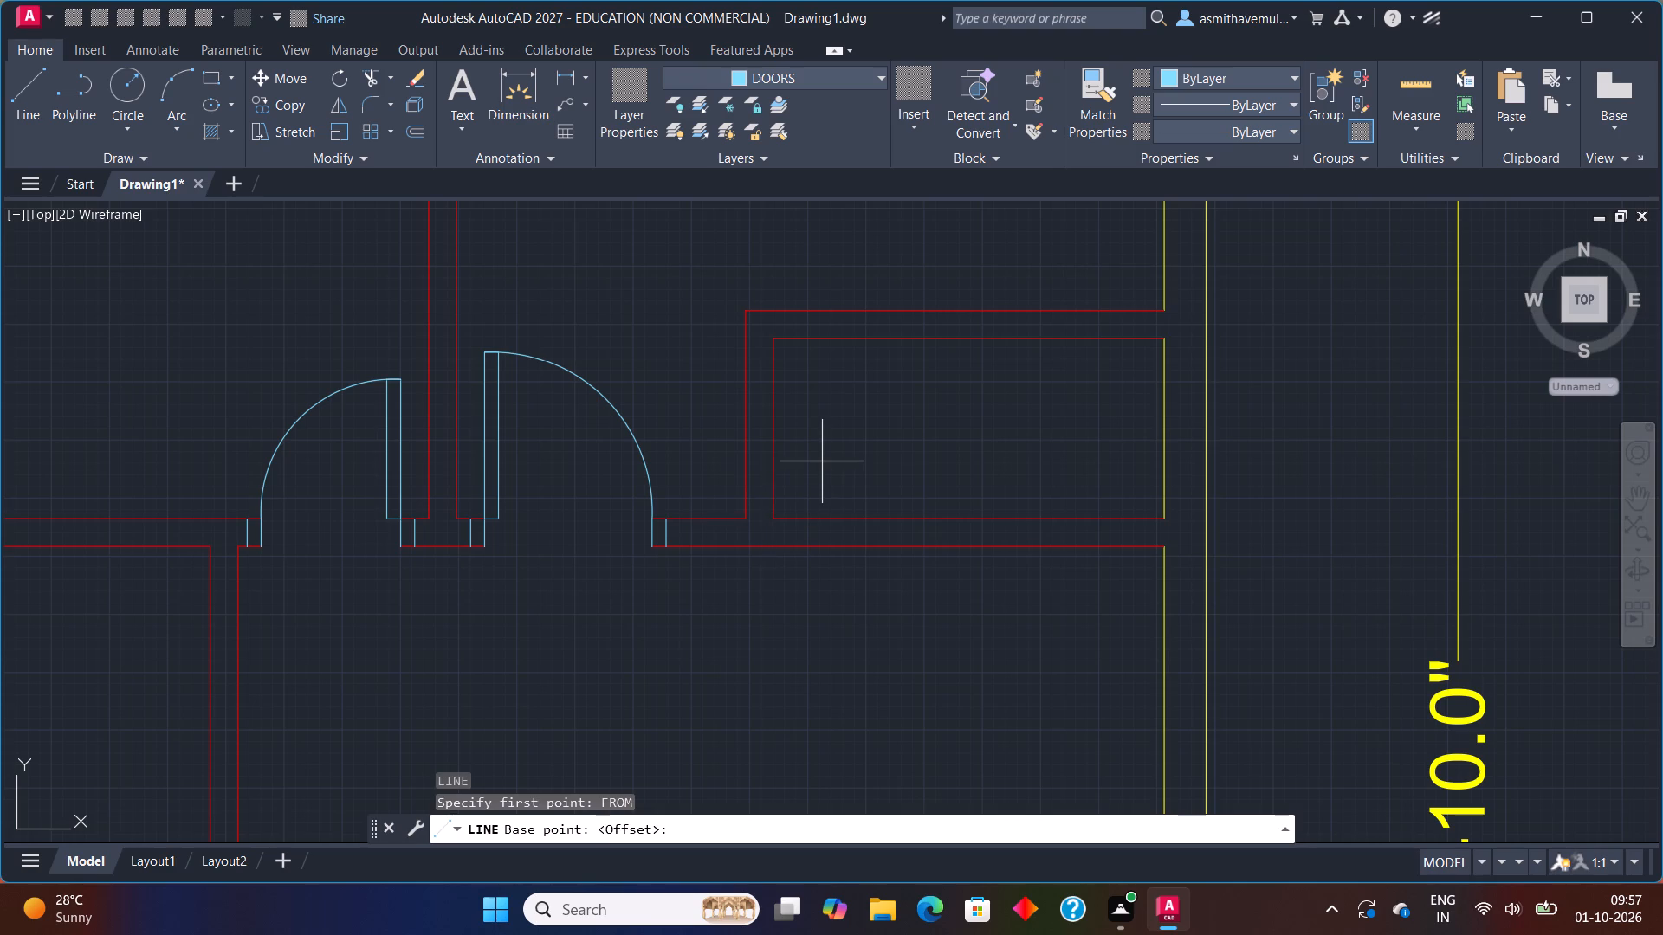
key("shift+at")
type("0,3")
key("shift+quotedbl")
key("Return")
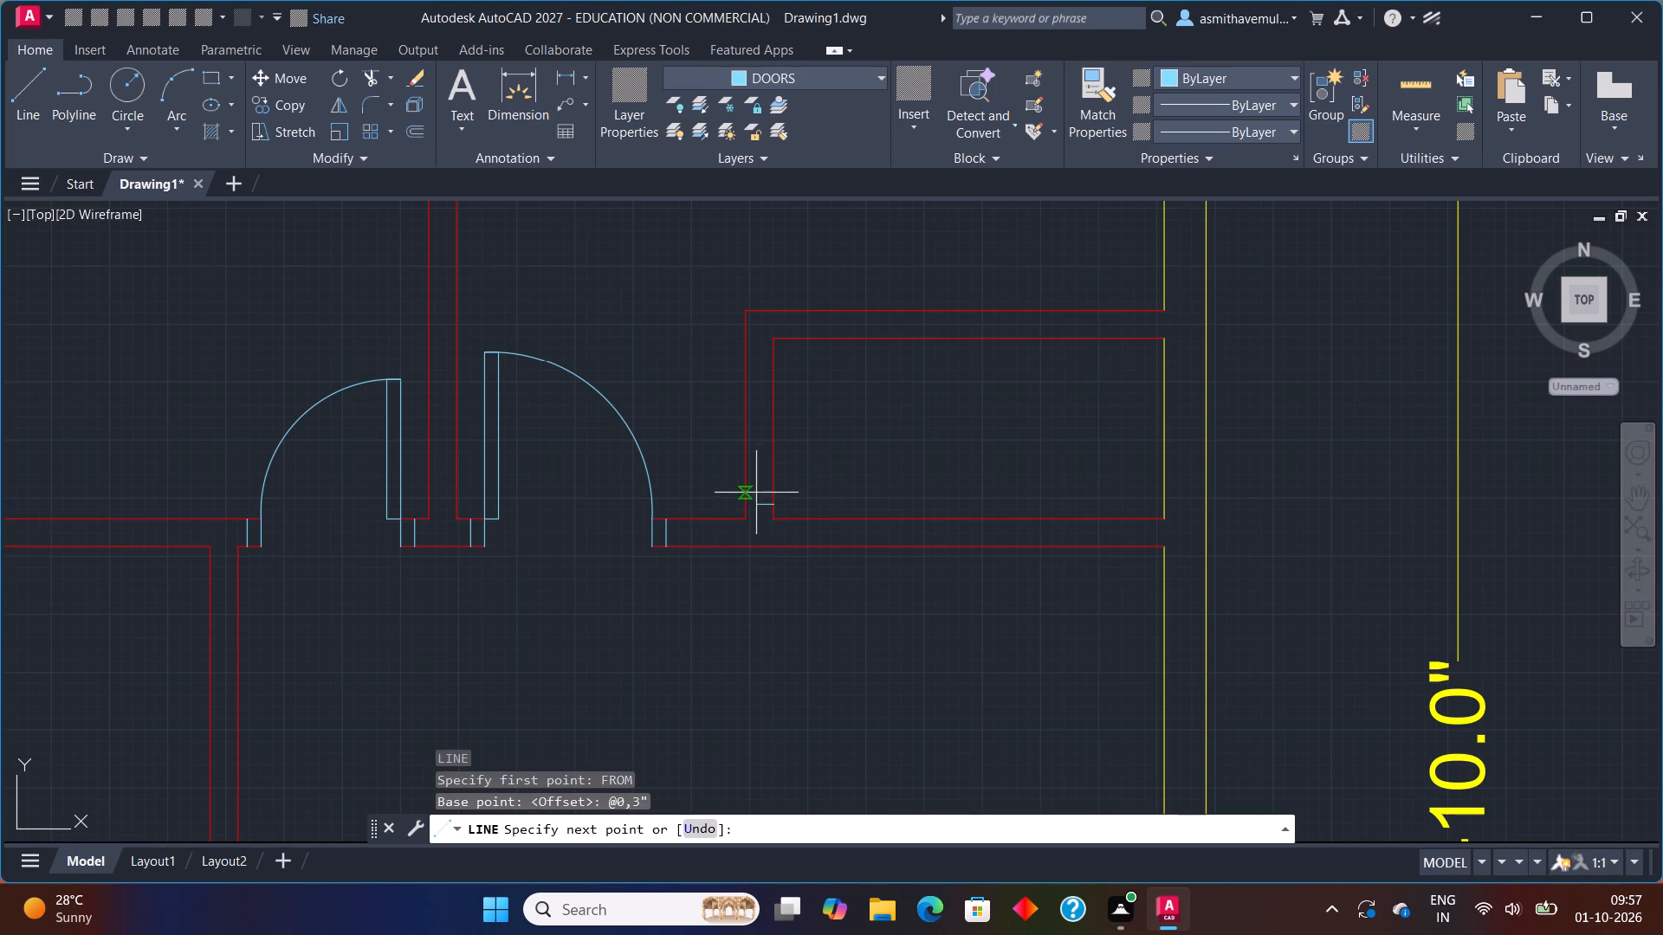
left_click(744, 505)
key("Escape")
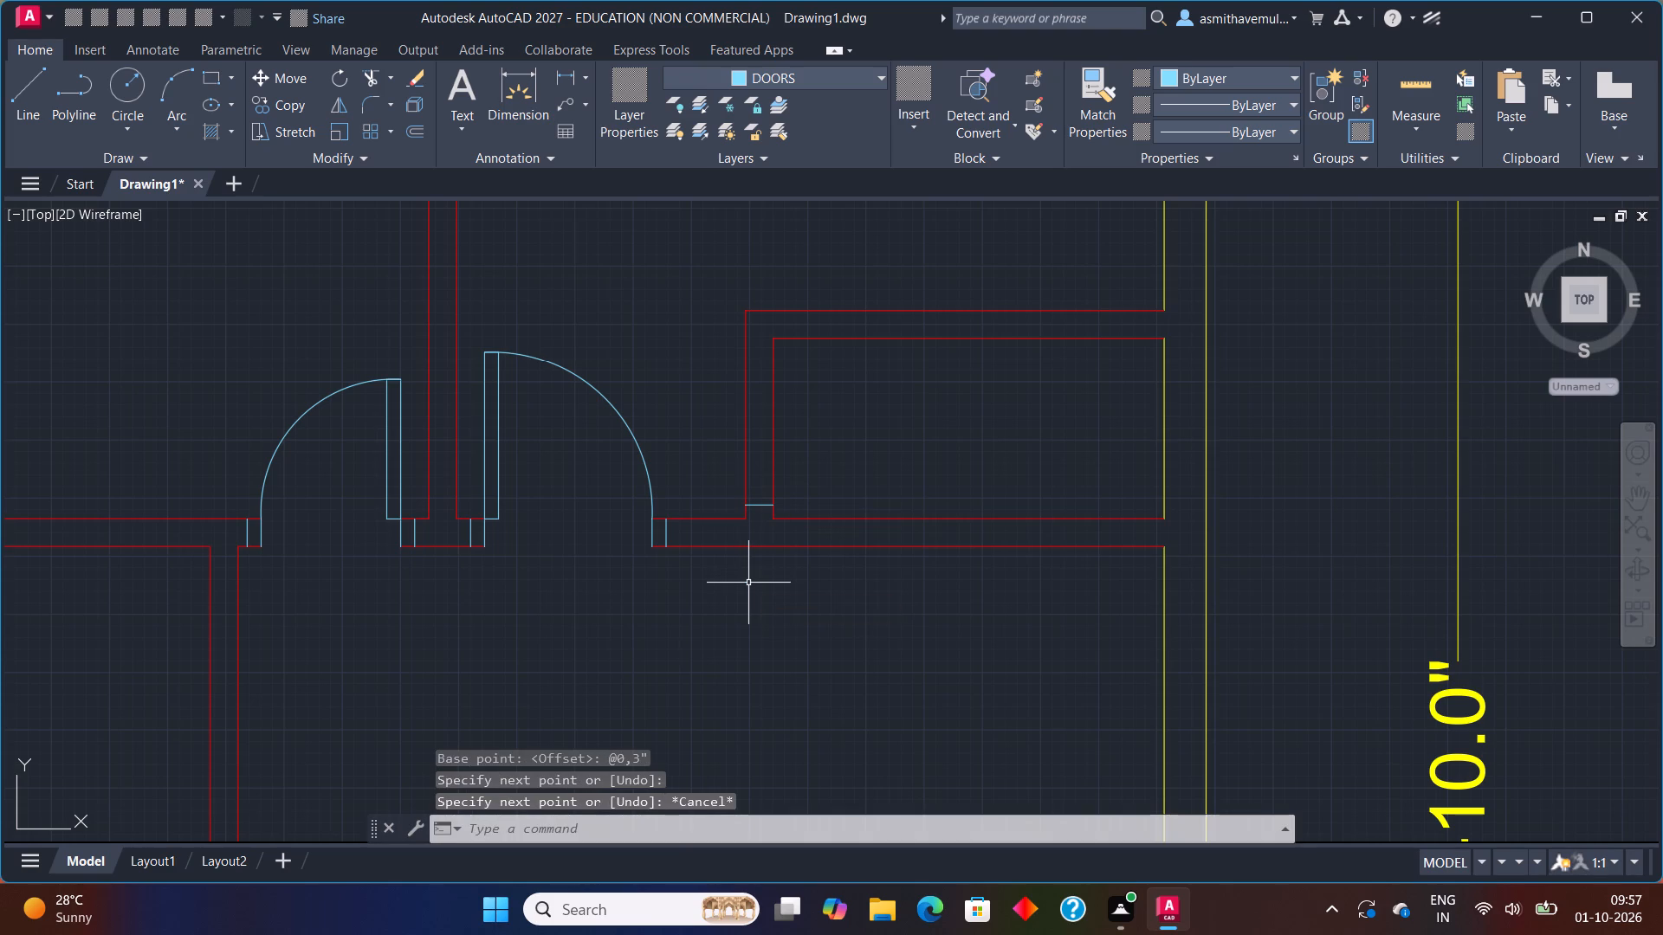
Offset the new door line in the small room's left wall 3" upward.
key("o")
key("Return")
key("3")
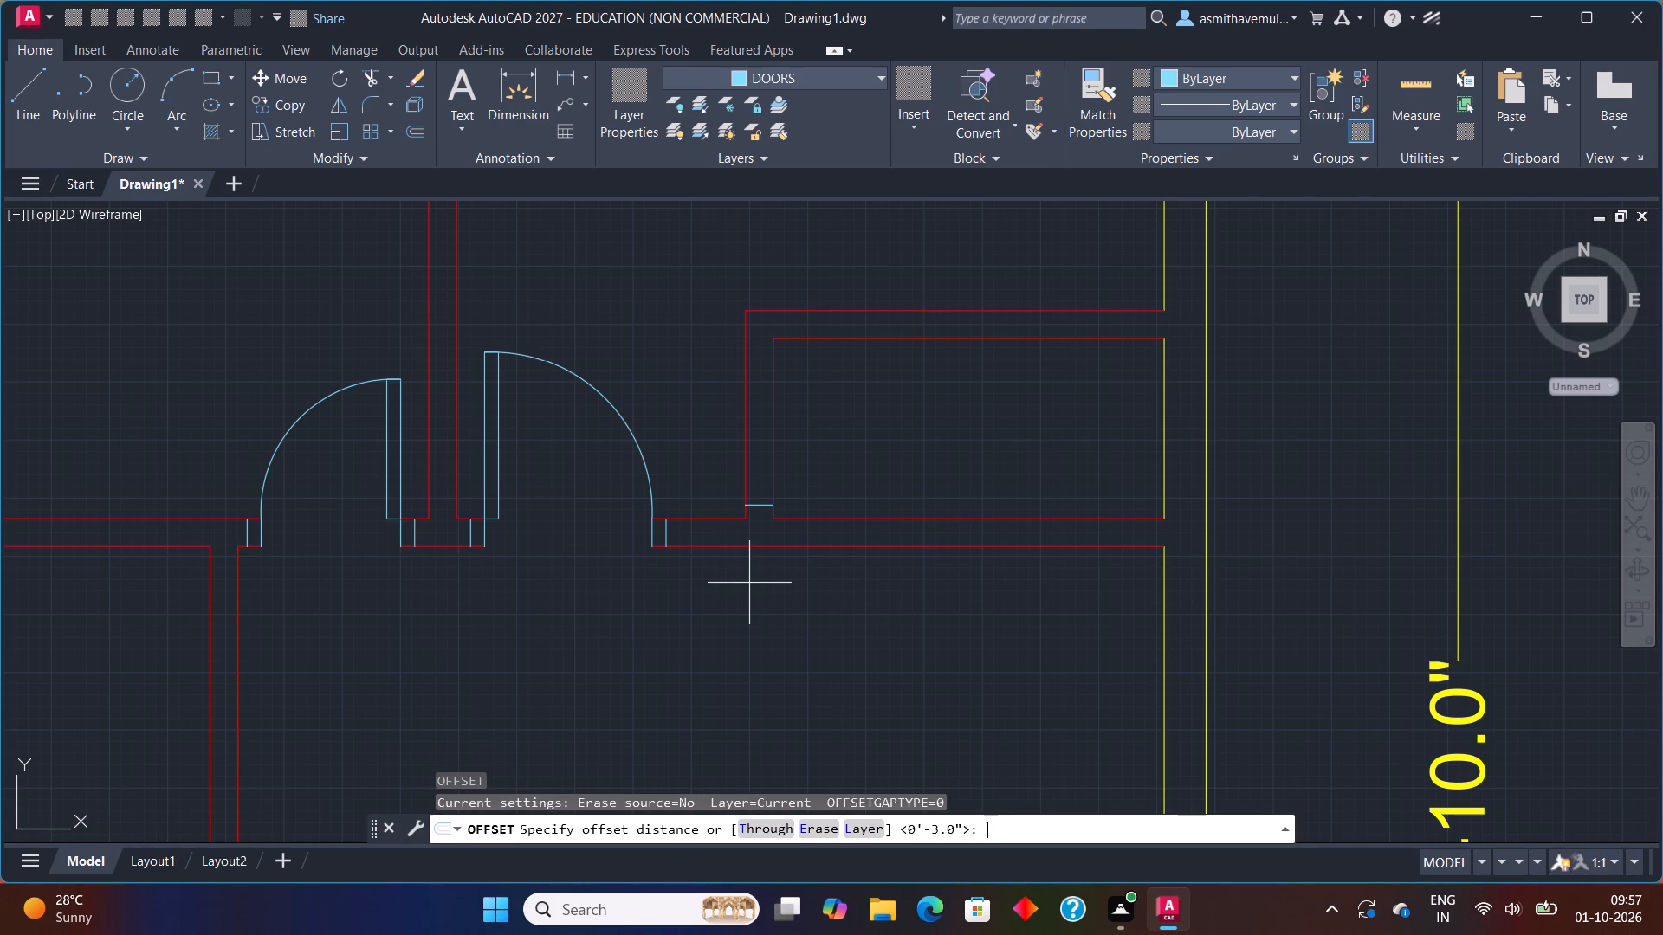
key("shift+quotedbl")
key("Return")
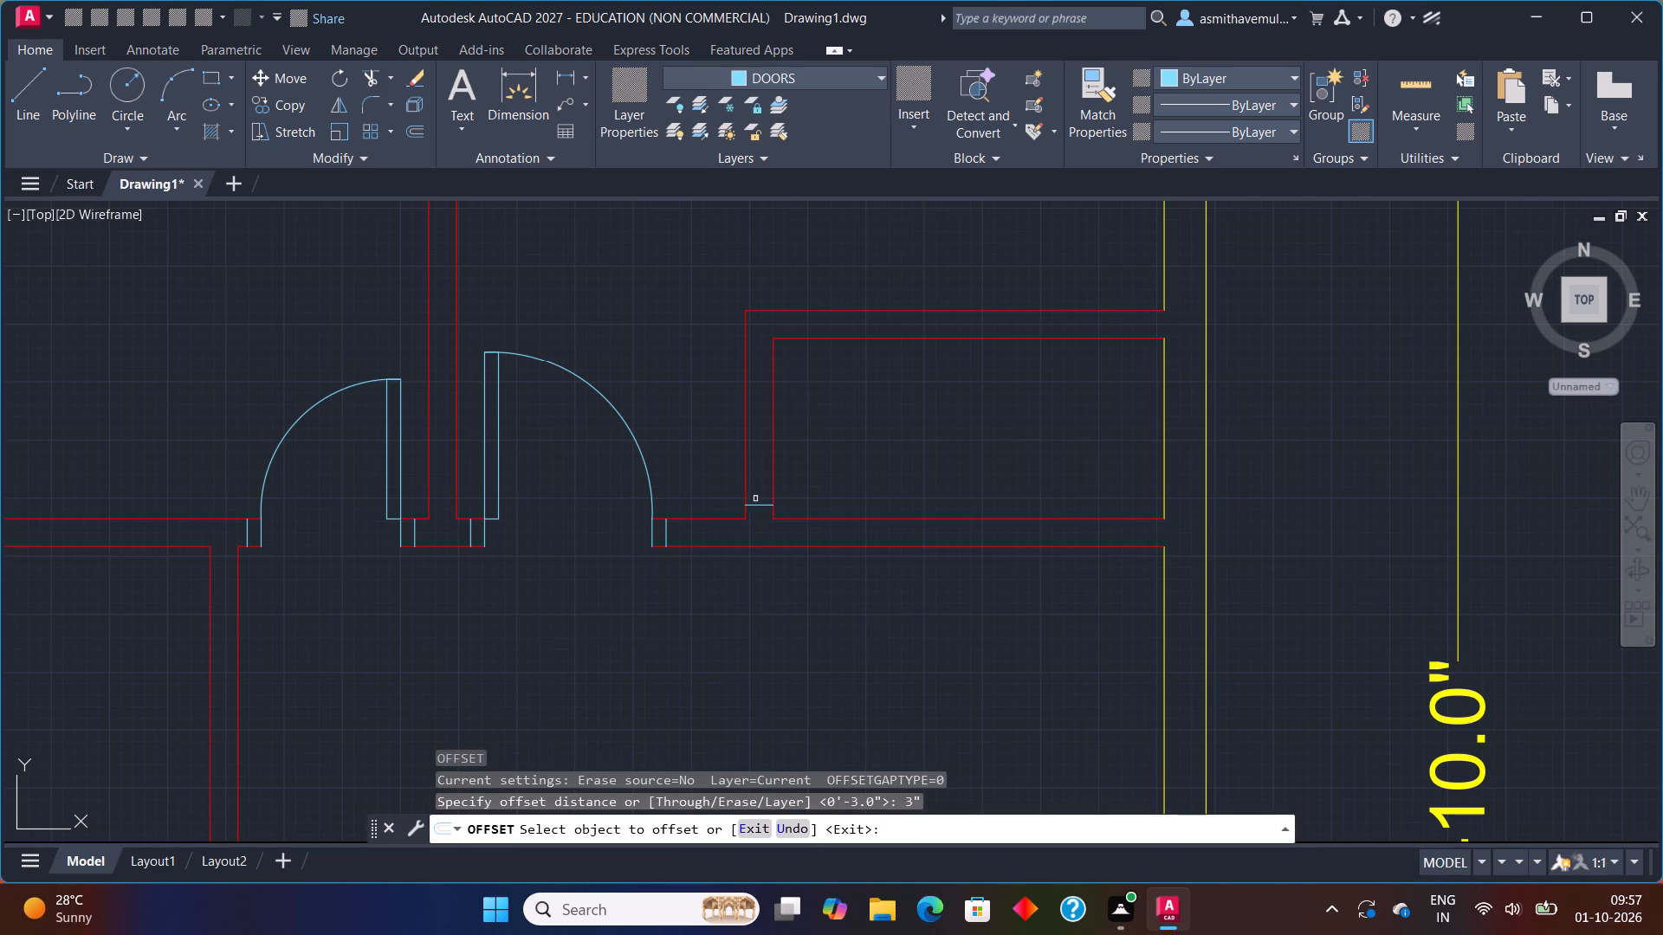
left_click(755, 508)
left_click(755, 472)
key("Escape")
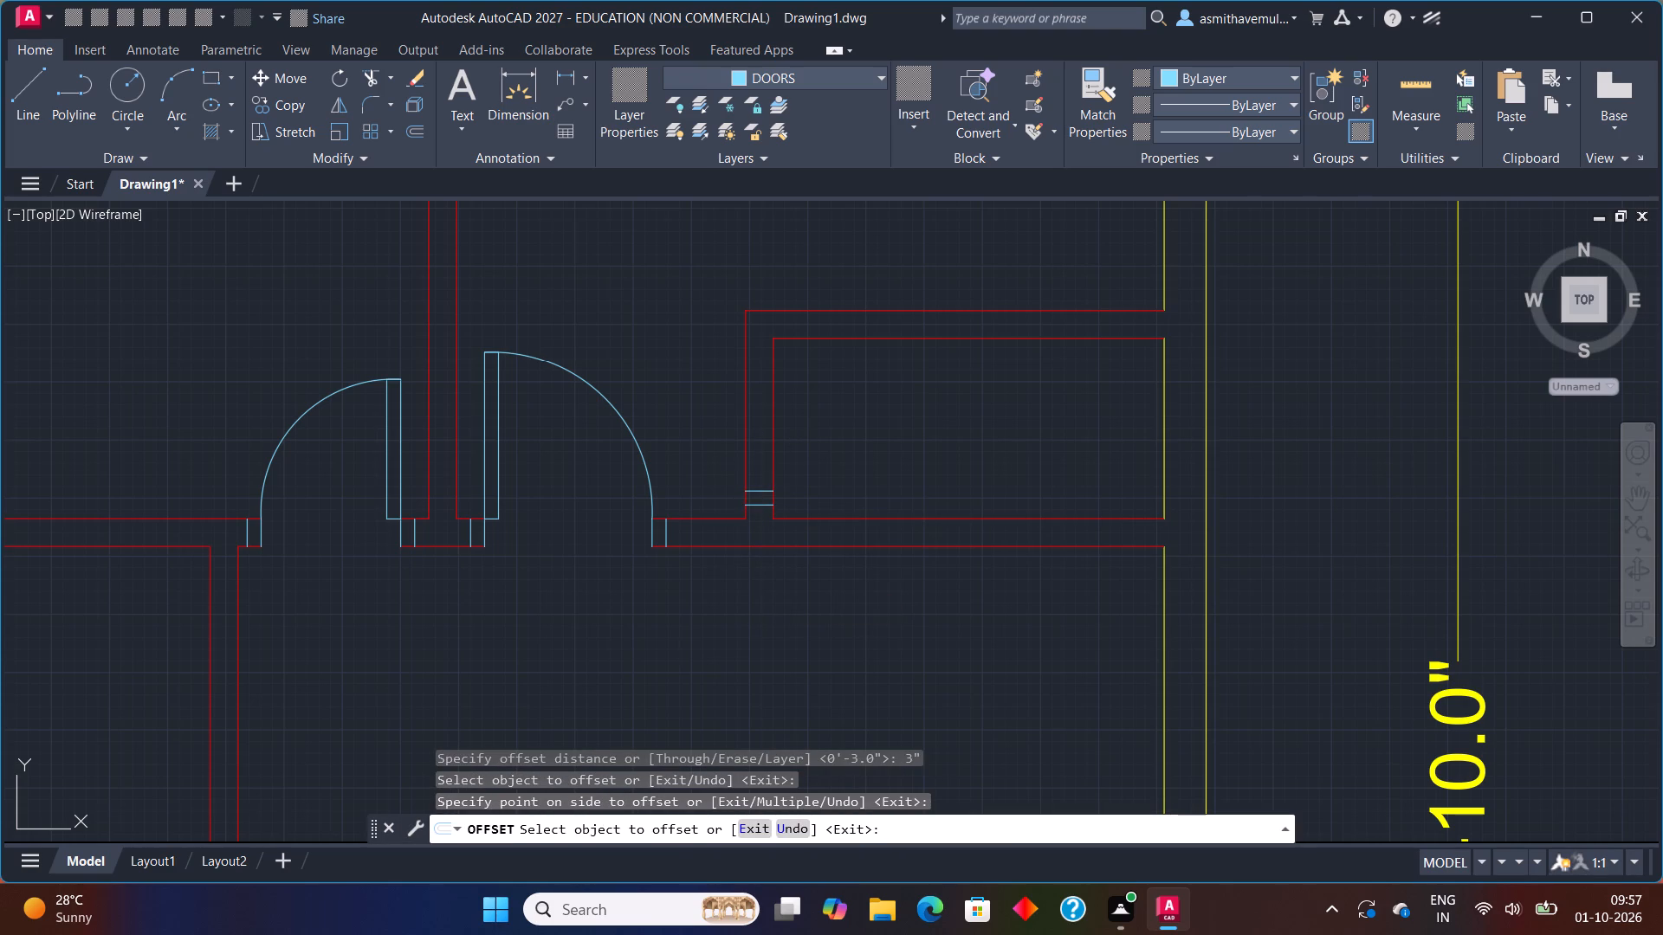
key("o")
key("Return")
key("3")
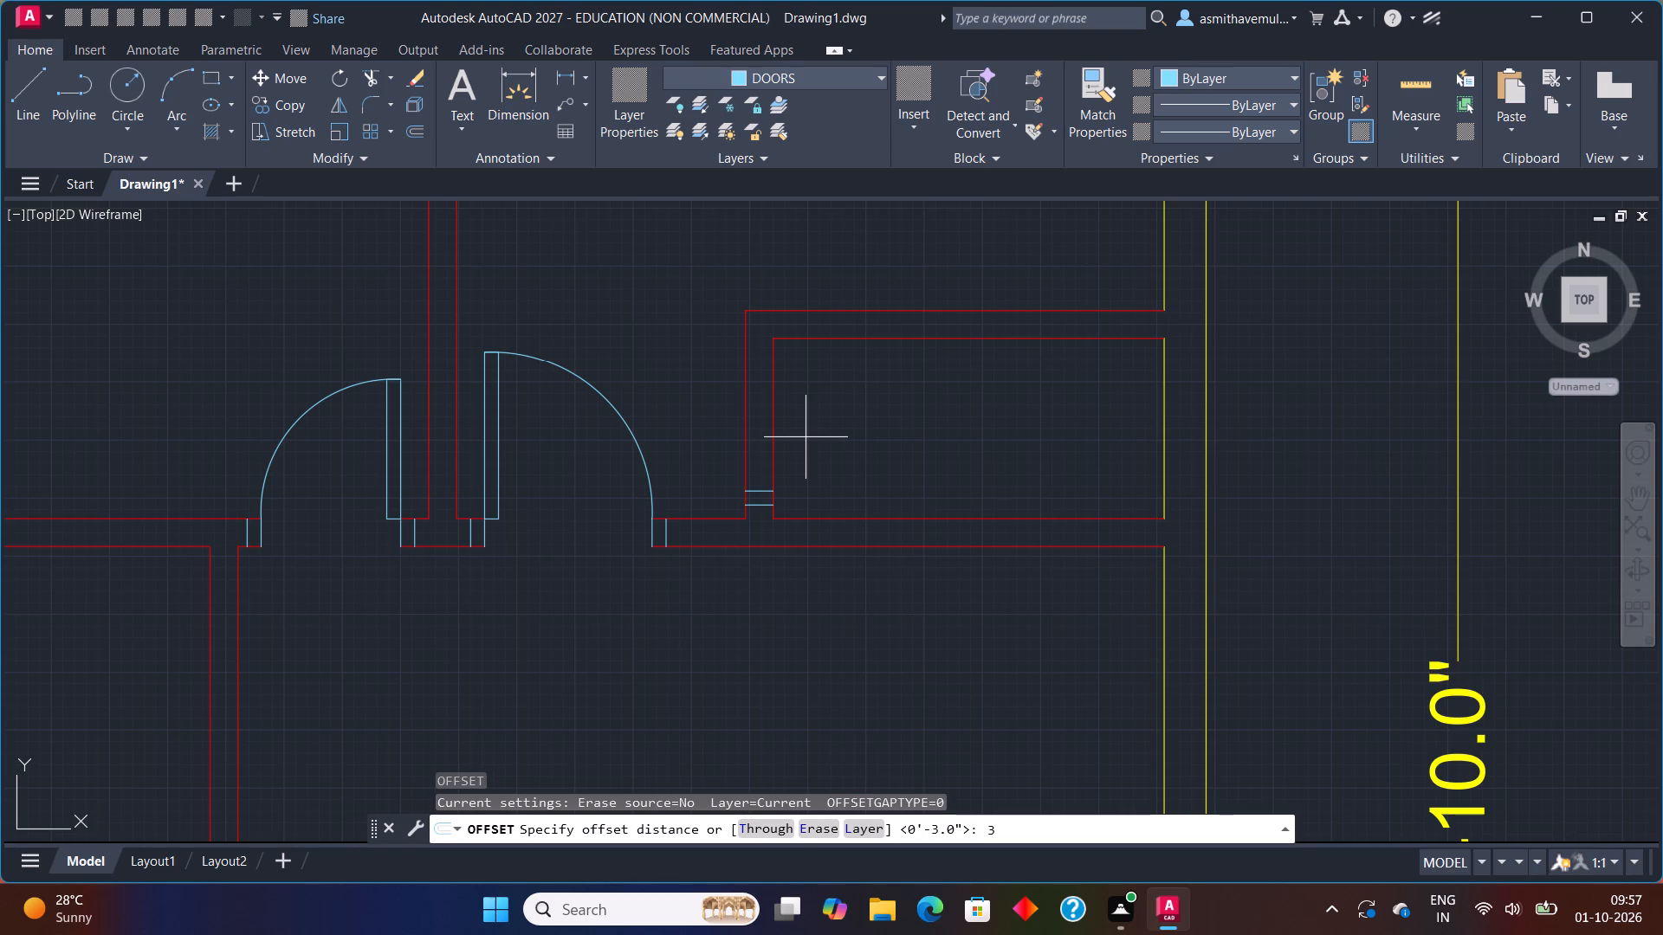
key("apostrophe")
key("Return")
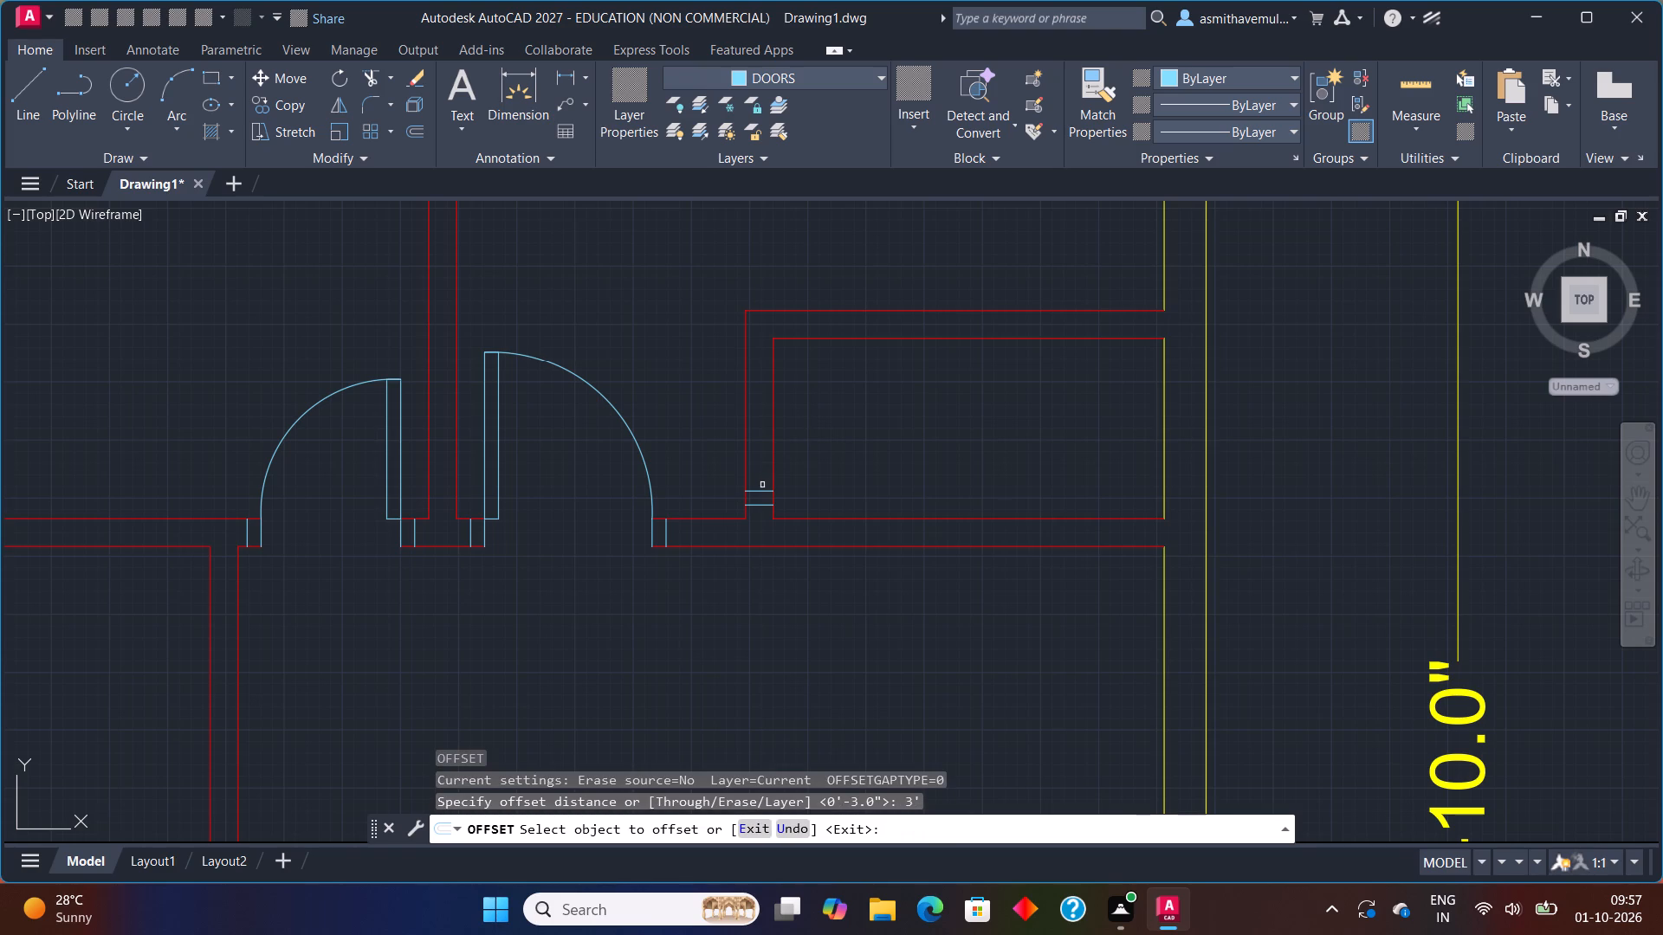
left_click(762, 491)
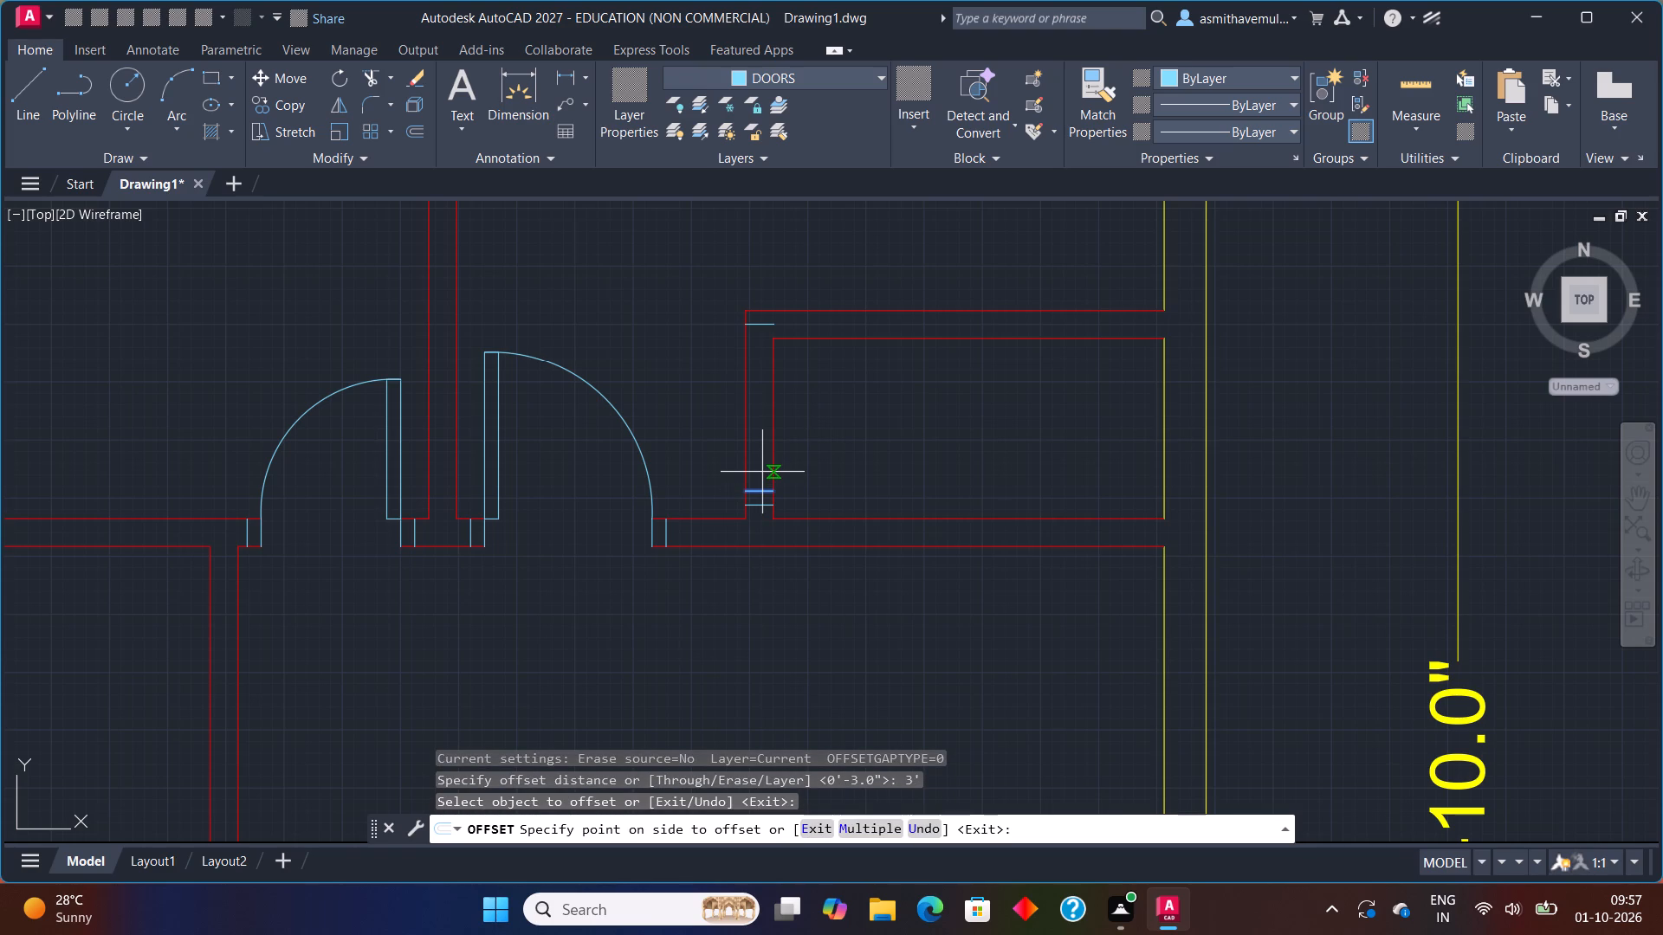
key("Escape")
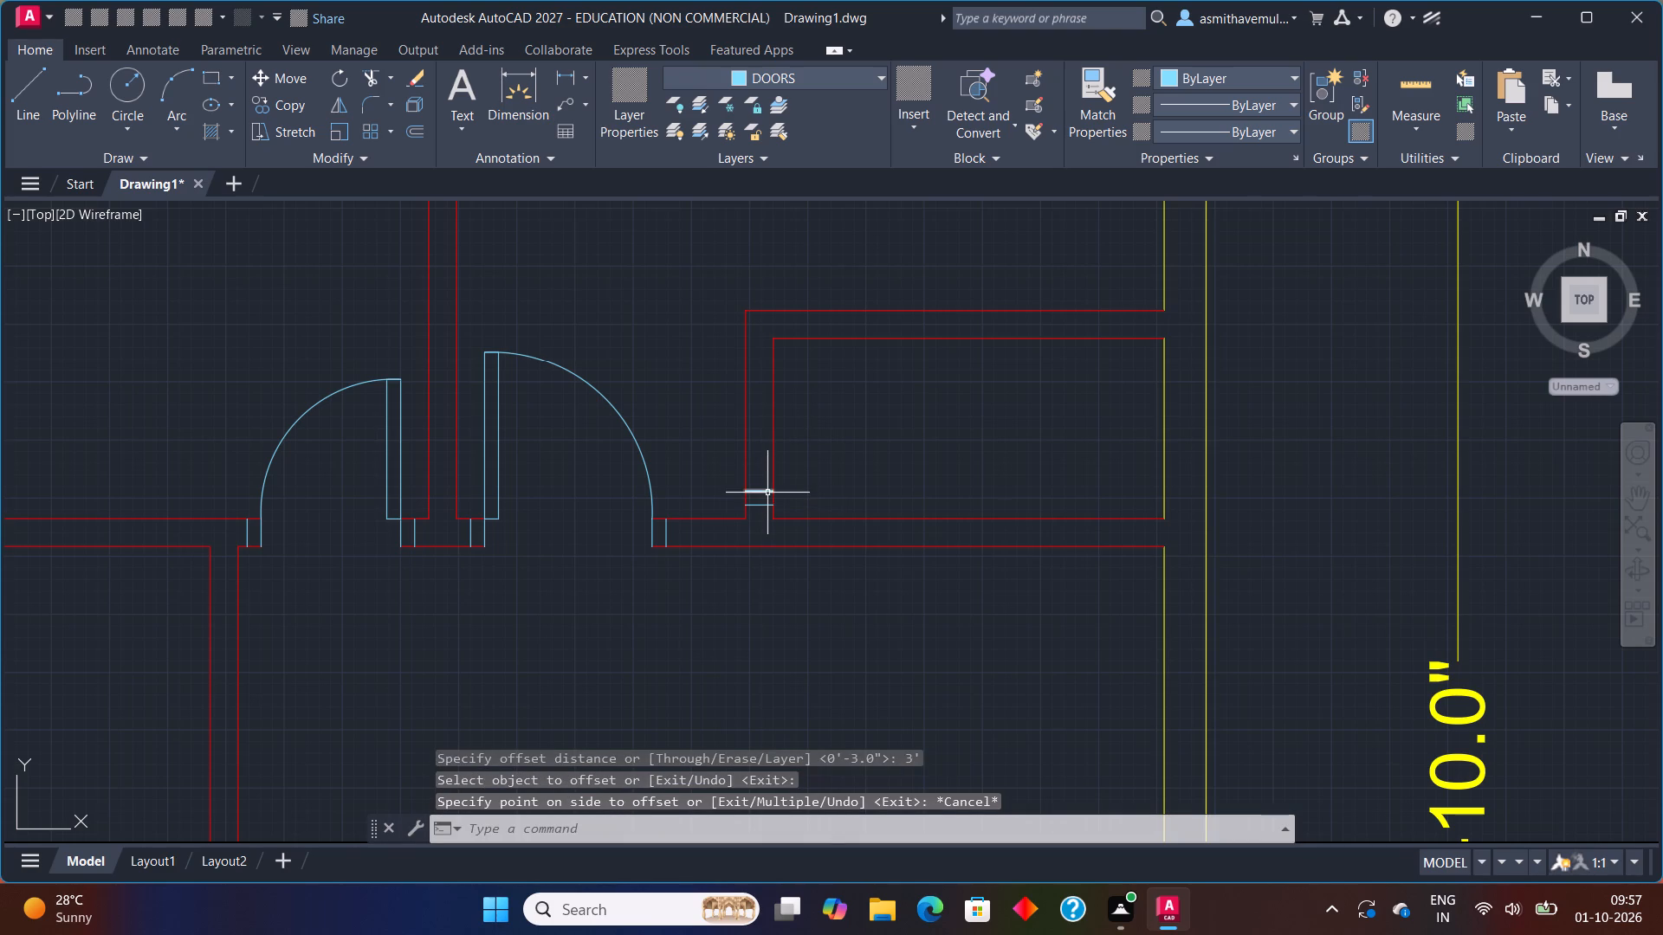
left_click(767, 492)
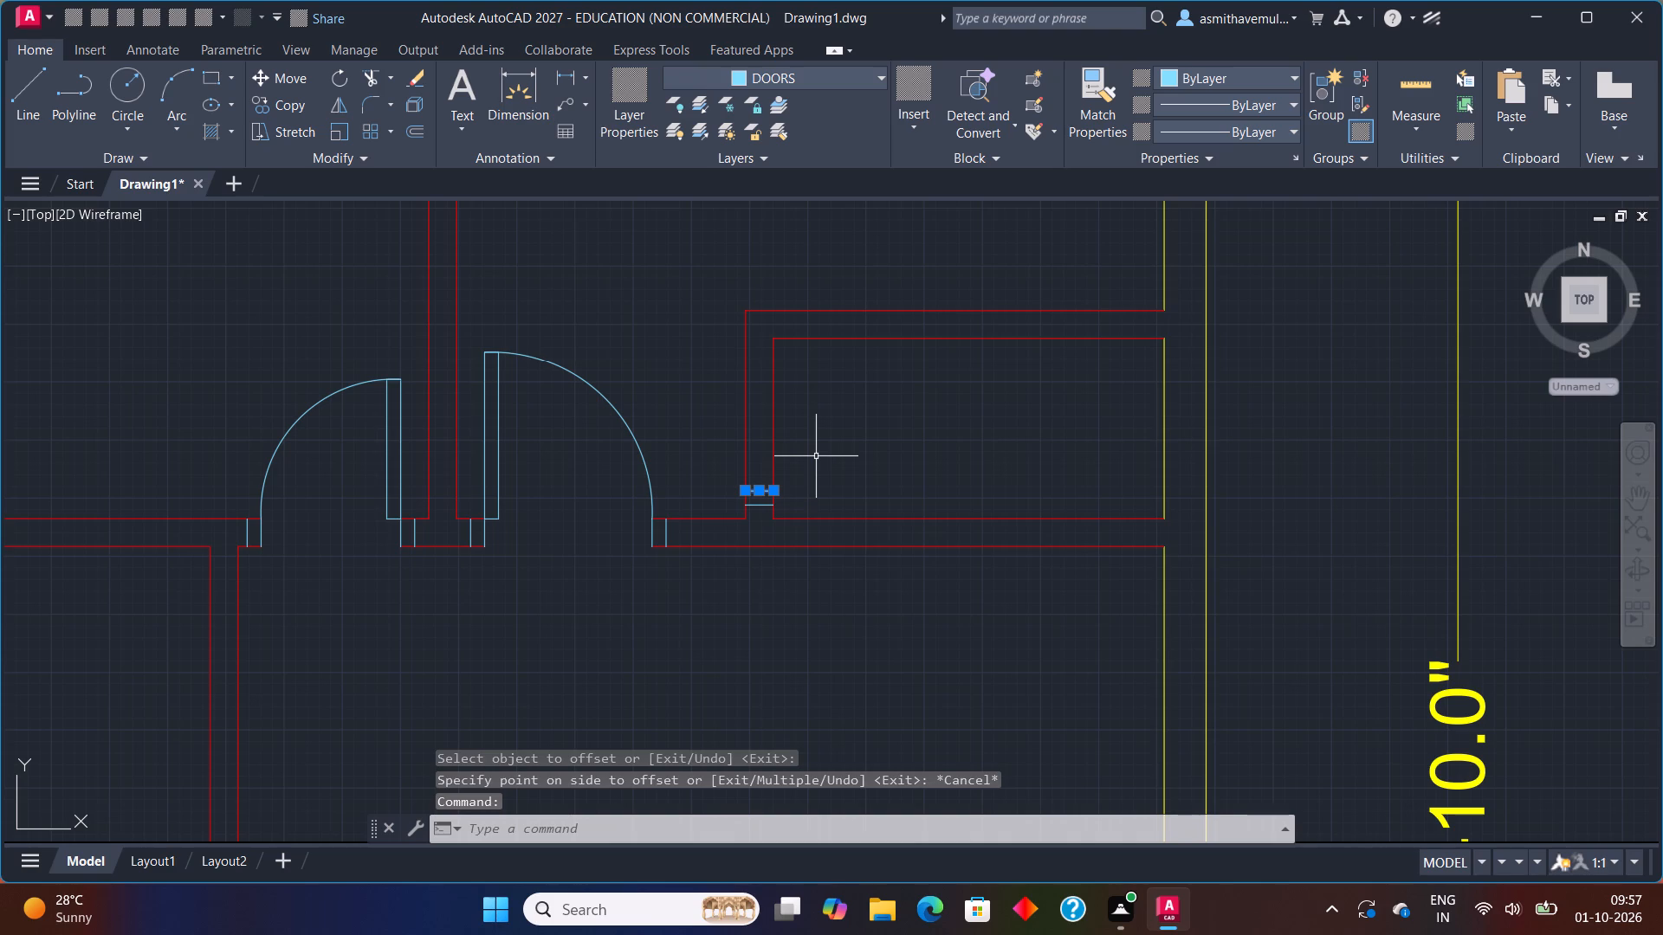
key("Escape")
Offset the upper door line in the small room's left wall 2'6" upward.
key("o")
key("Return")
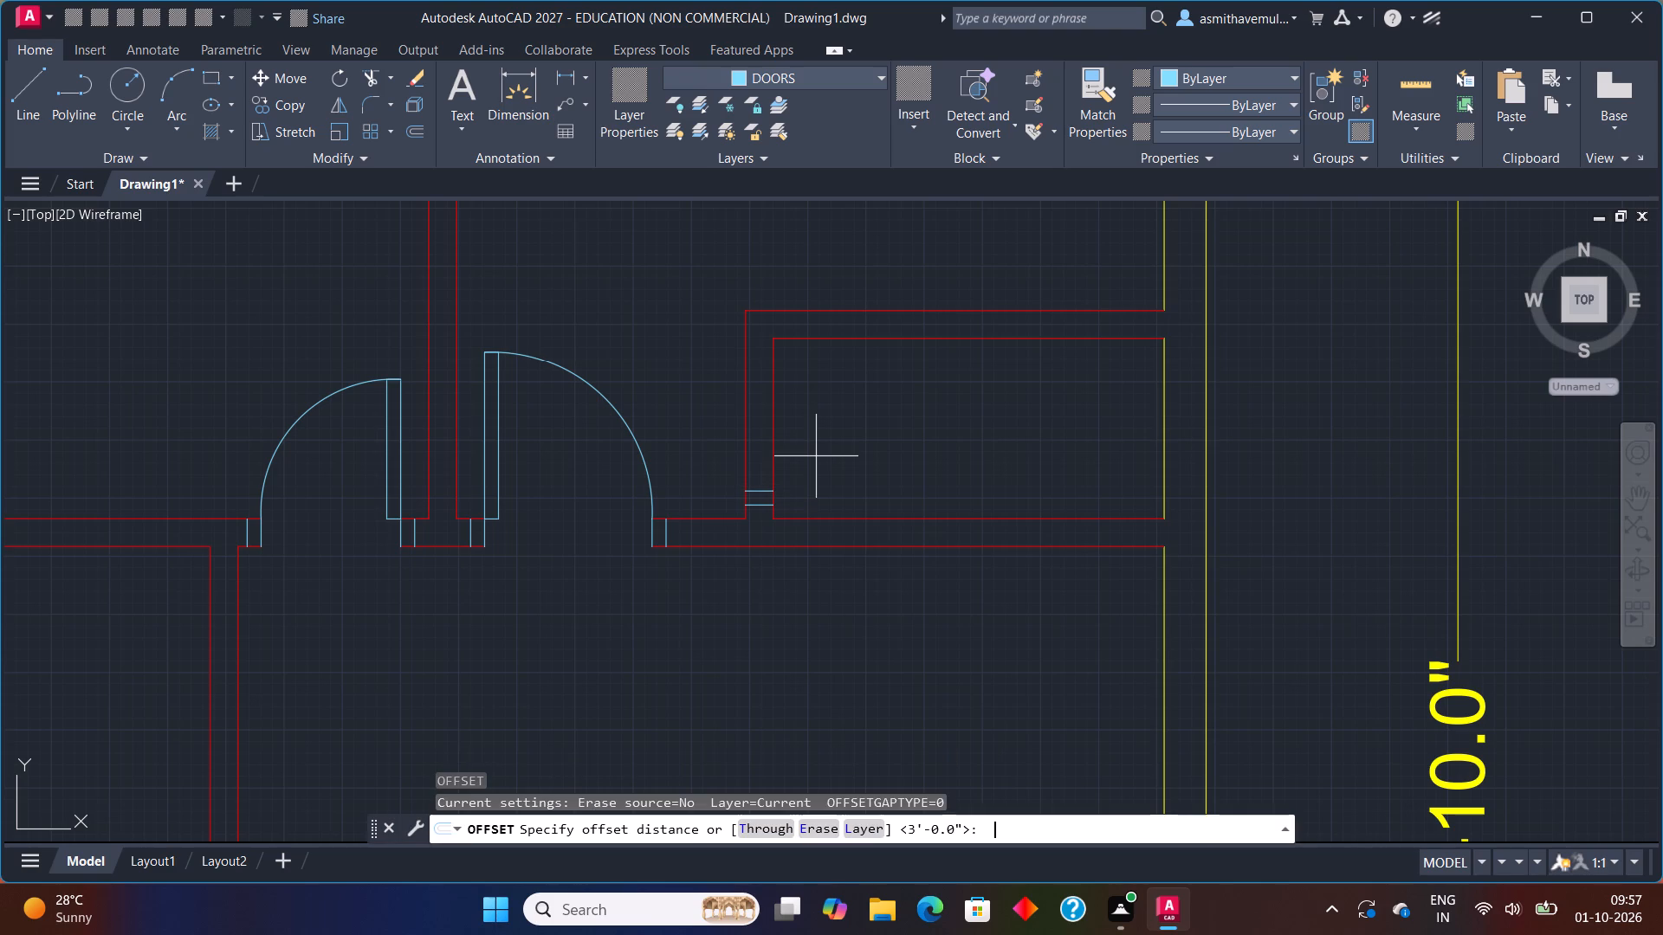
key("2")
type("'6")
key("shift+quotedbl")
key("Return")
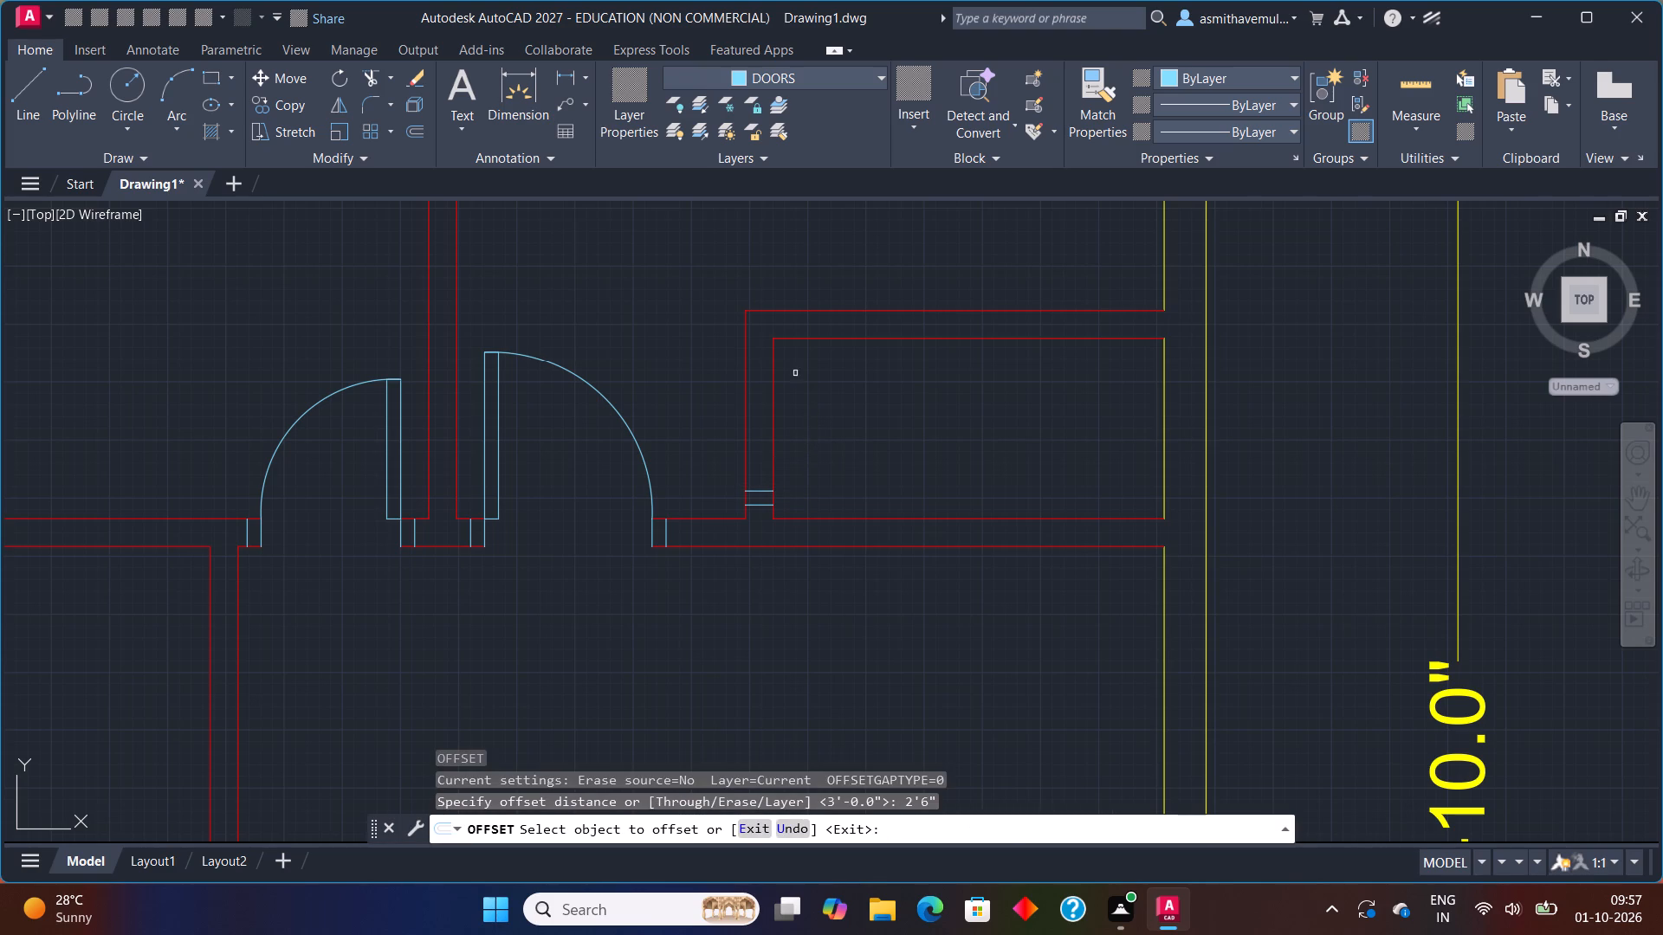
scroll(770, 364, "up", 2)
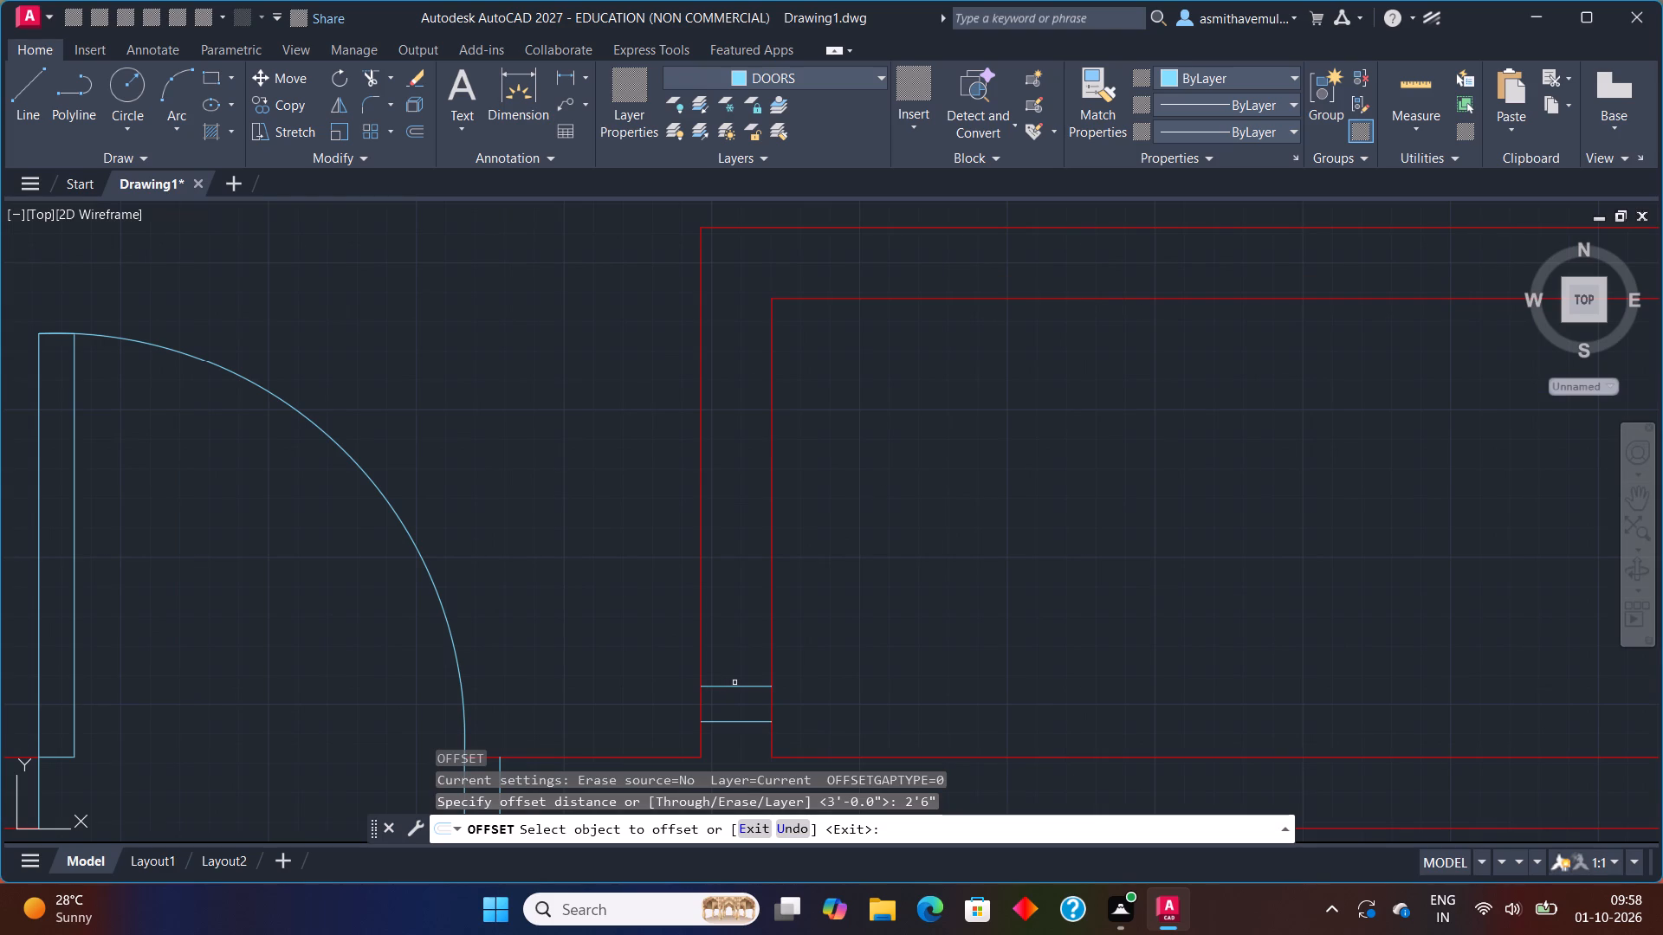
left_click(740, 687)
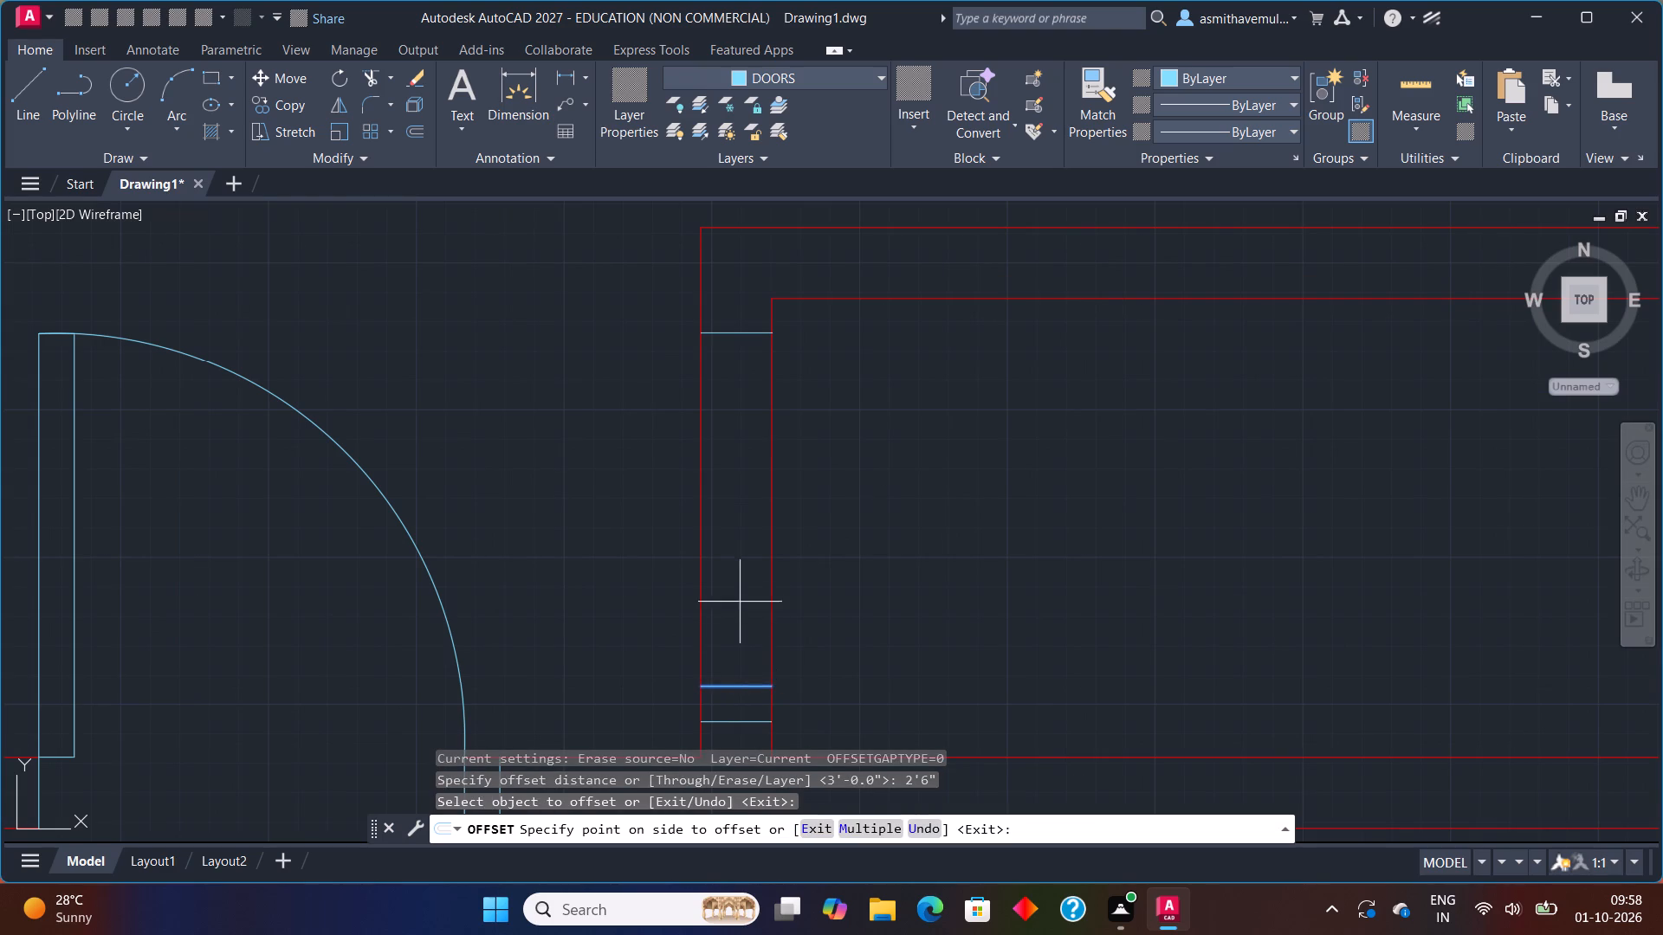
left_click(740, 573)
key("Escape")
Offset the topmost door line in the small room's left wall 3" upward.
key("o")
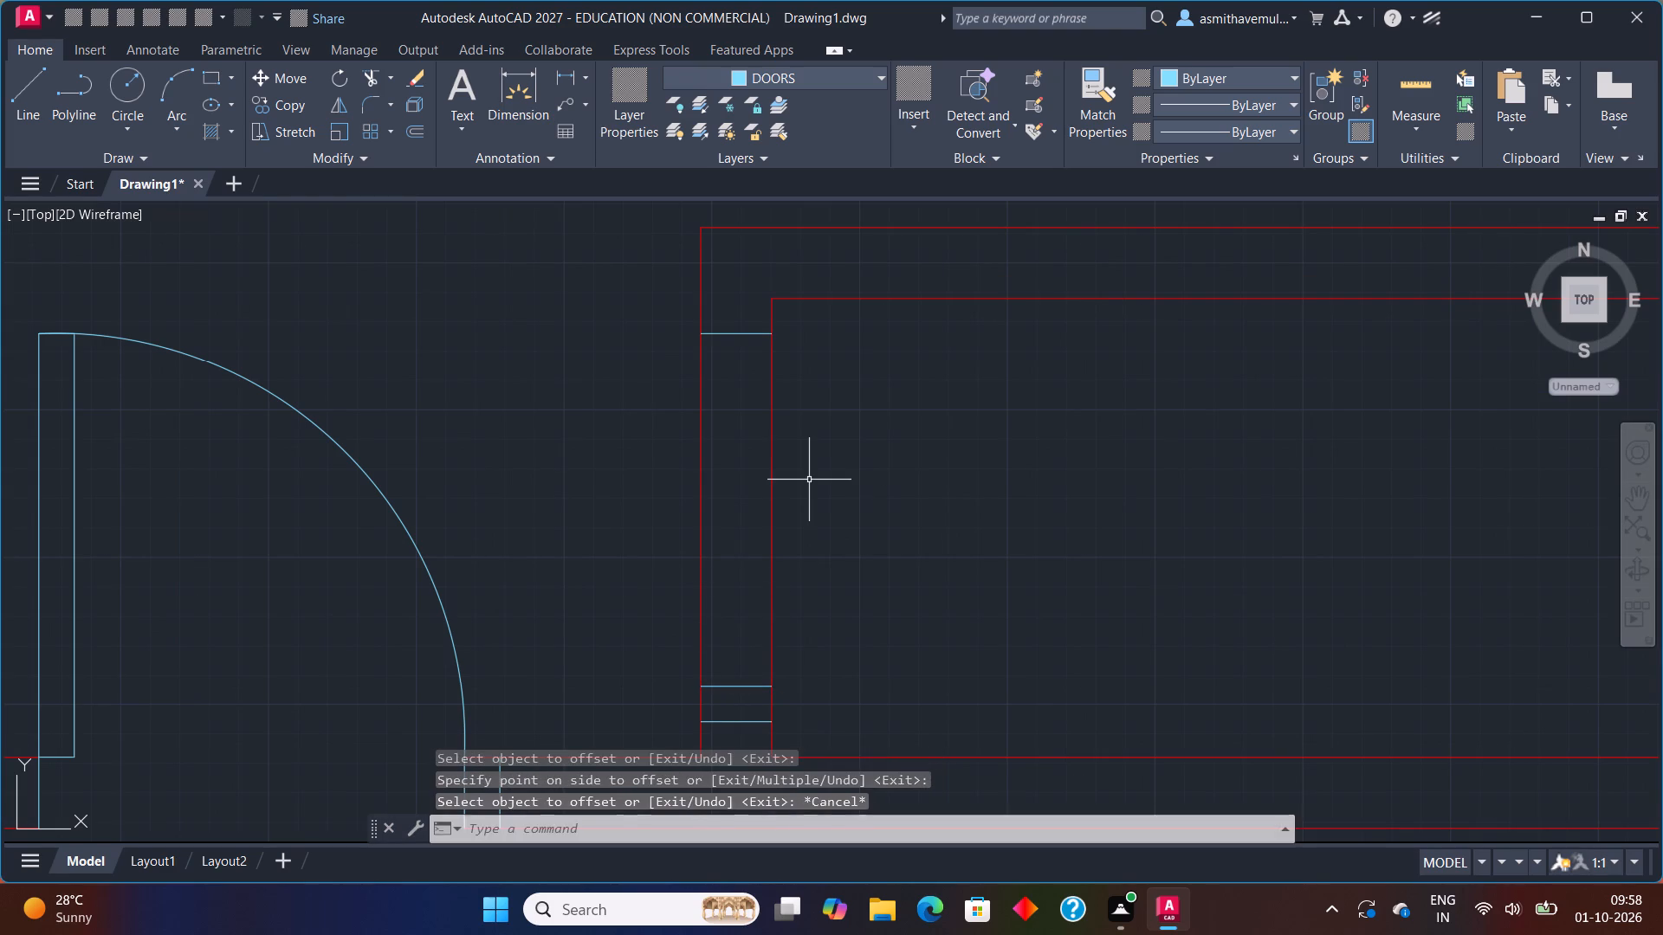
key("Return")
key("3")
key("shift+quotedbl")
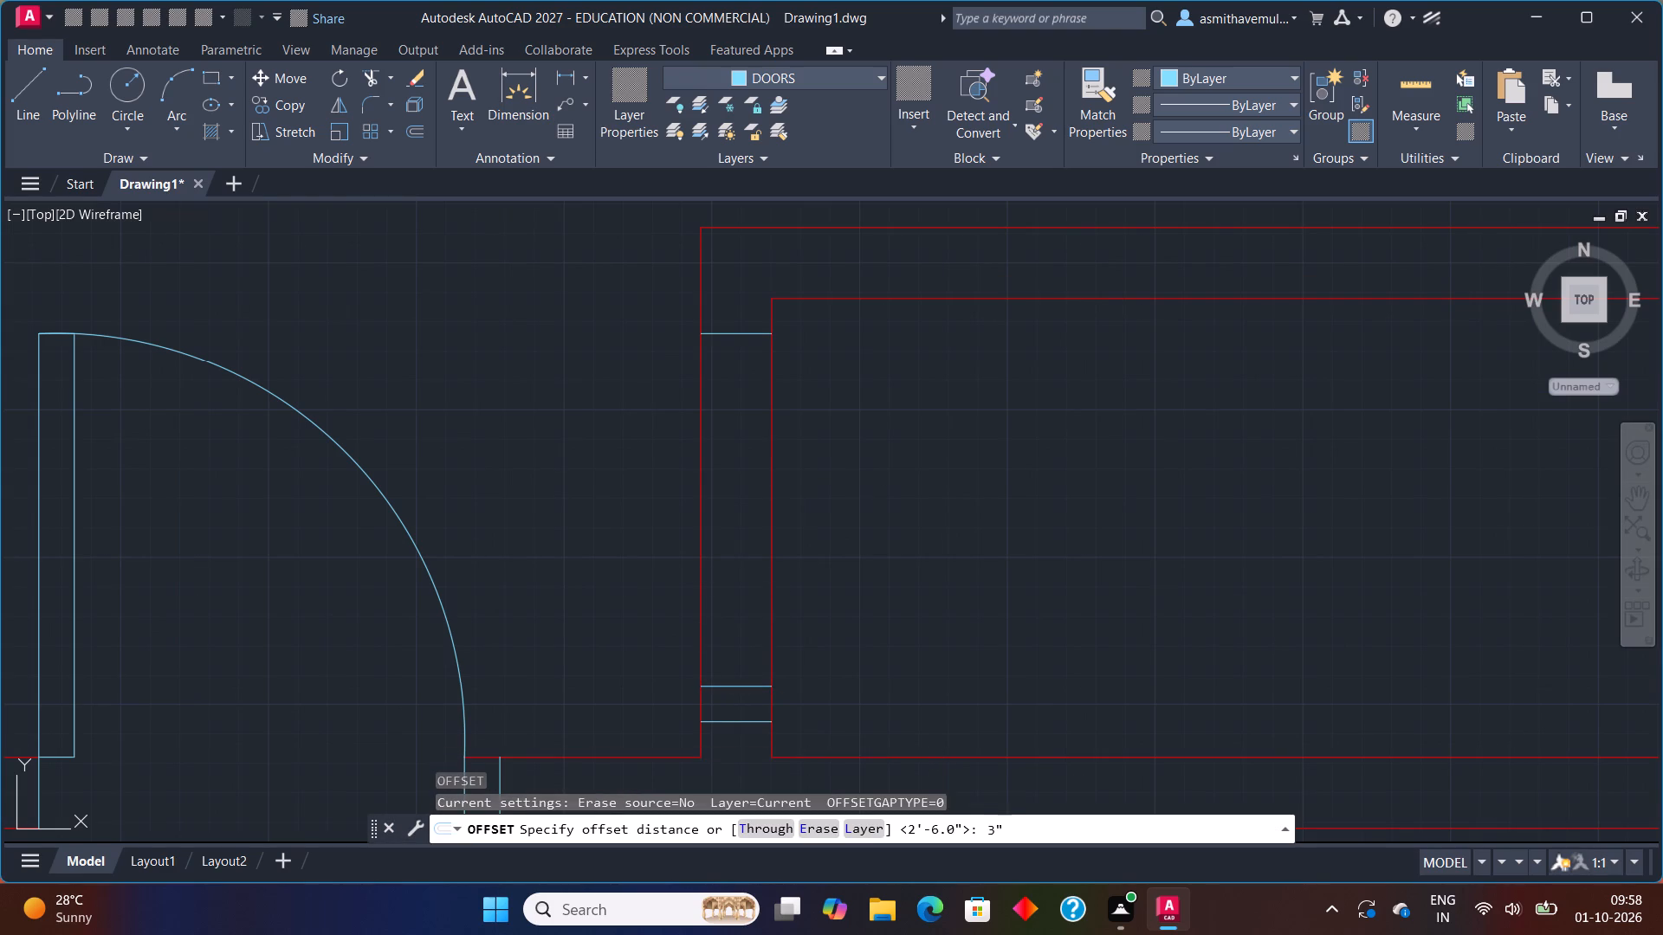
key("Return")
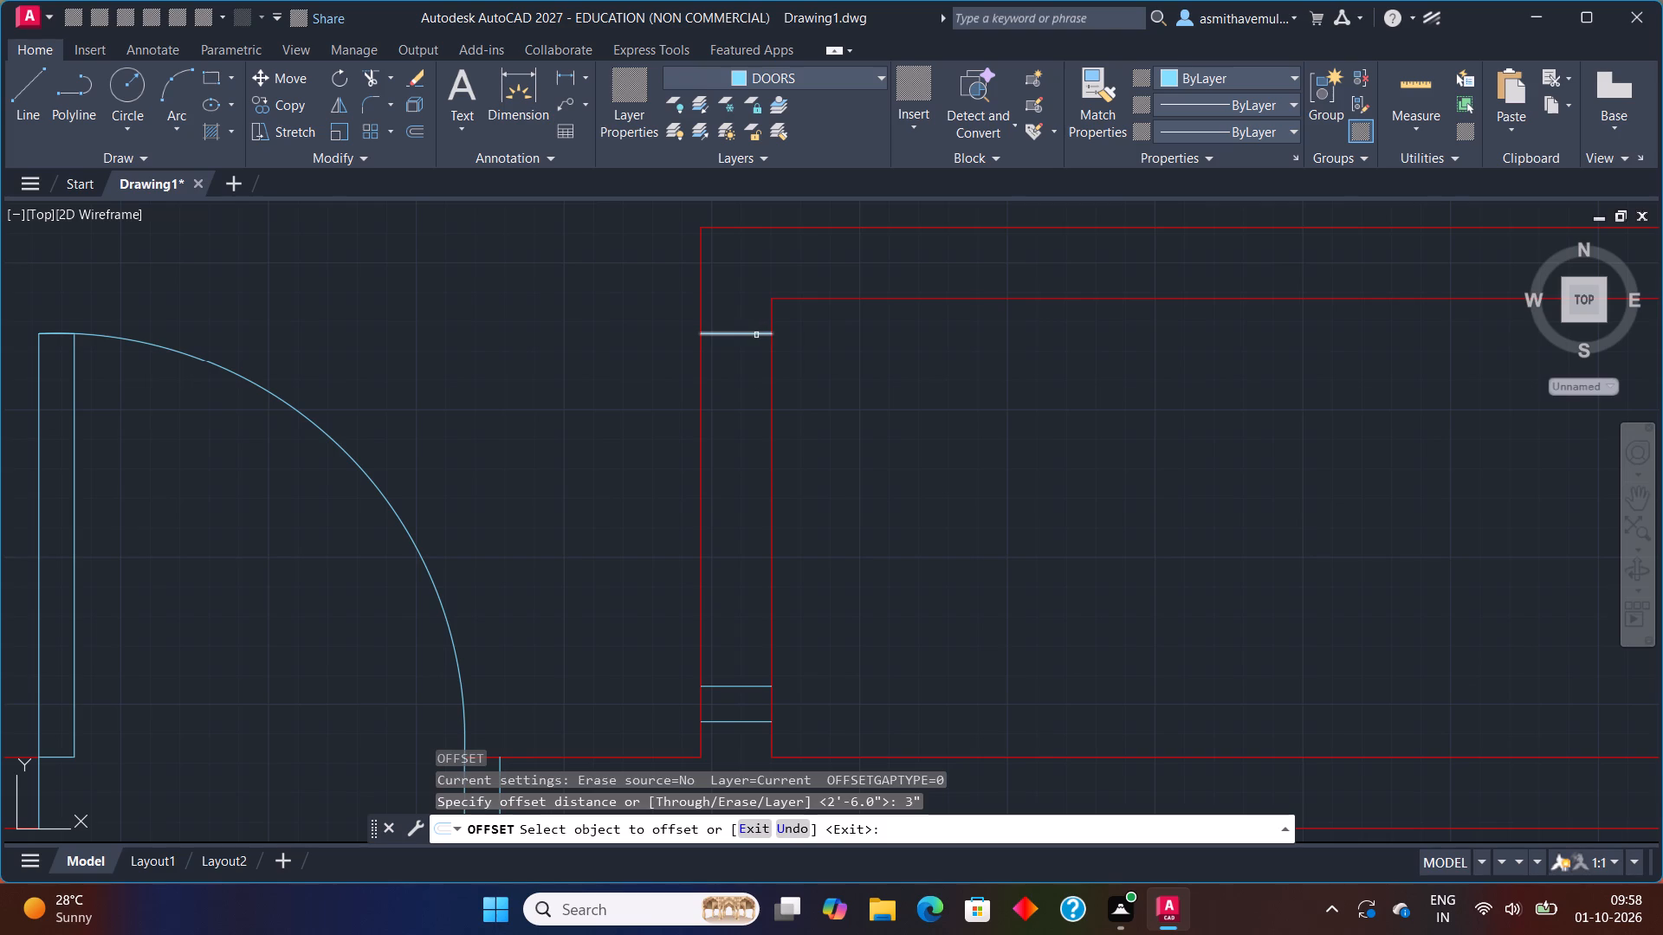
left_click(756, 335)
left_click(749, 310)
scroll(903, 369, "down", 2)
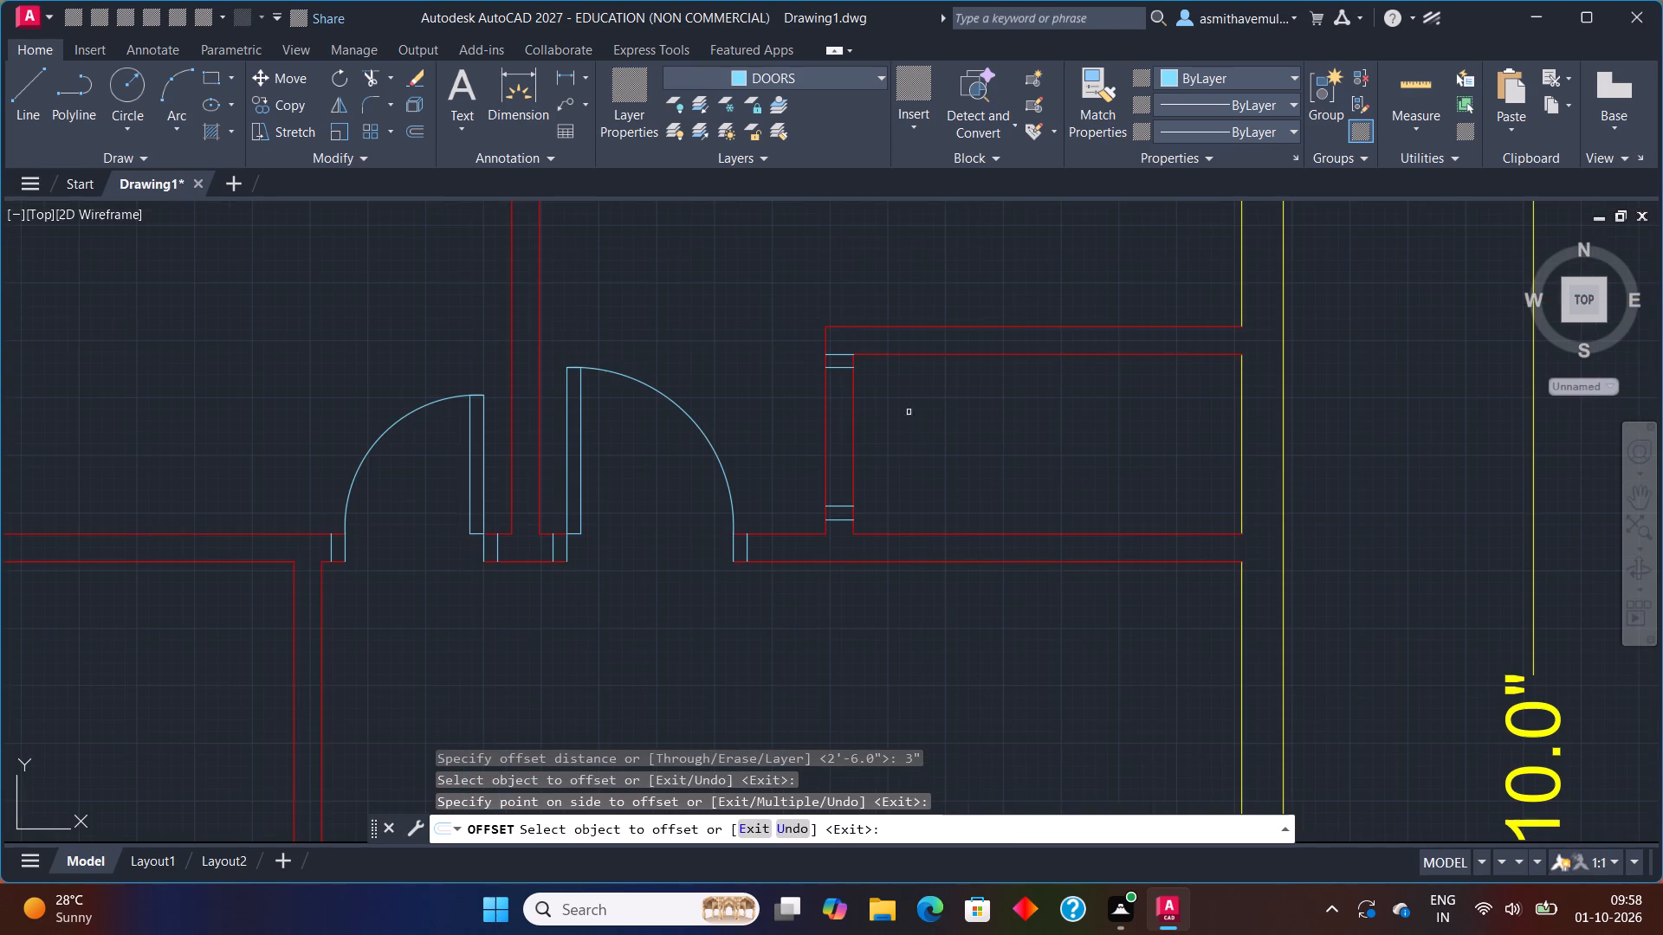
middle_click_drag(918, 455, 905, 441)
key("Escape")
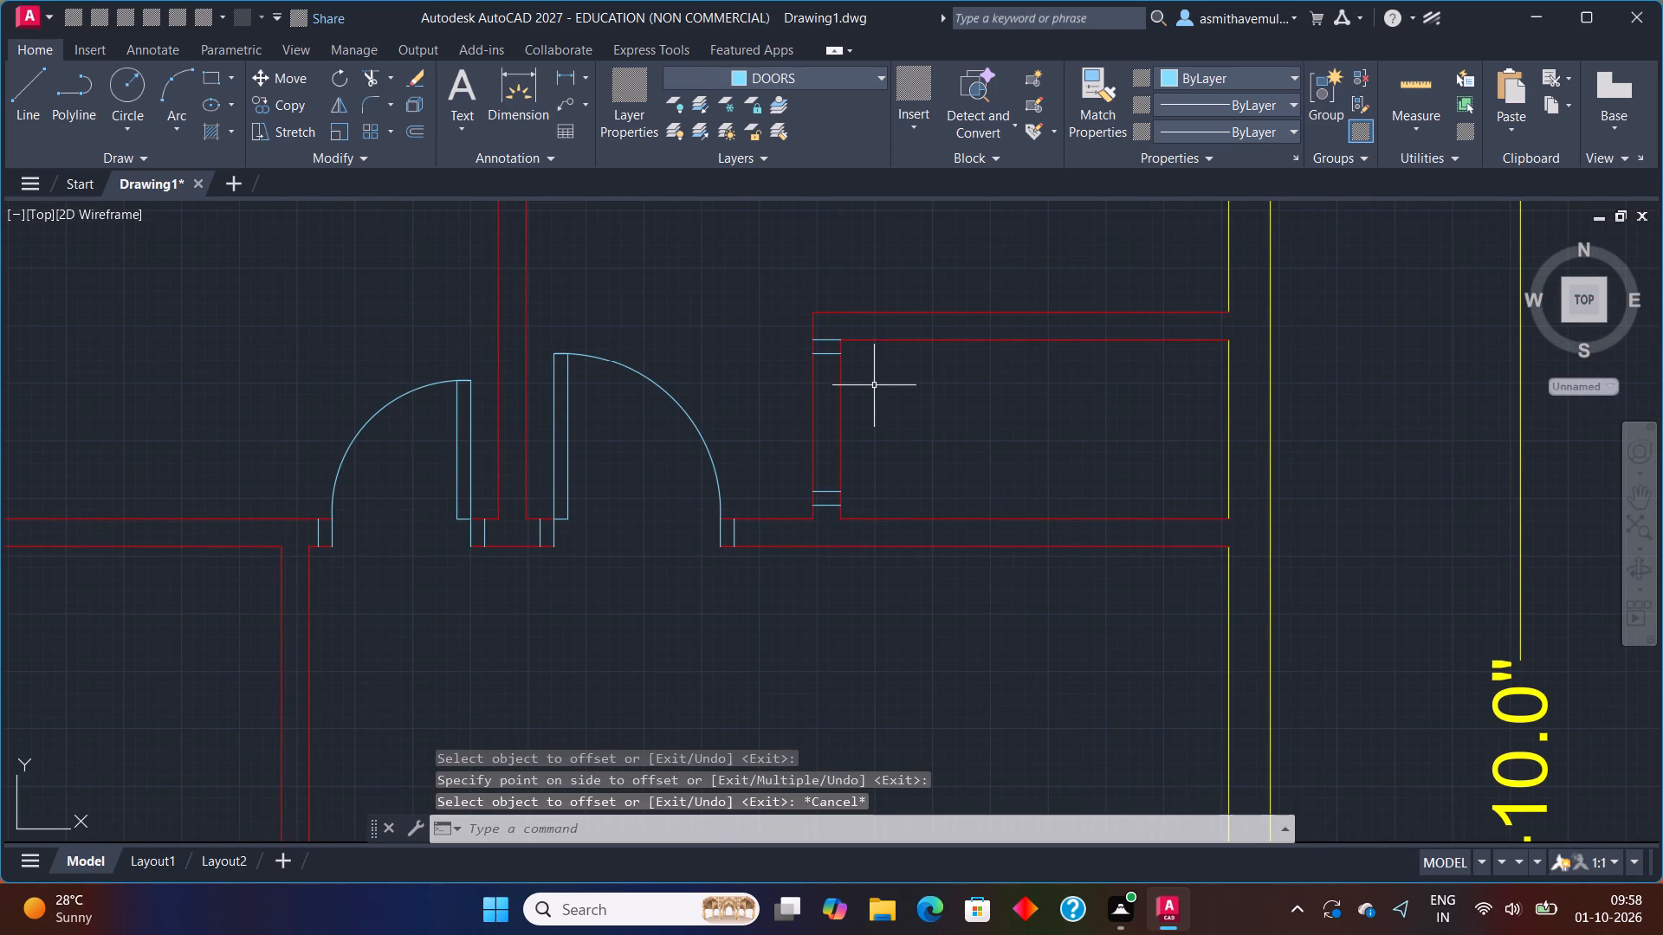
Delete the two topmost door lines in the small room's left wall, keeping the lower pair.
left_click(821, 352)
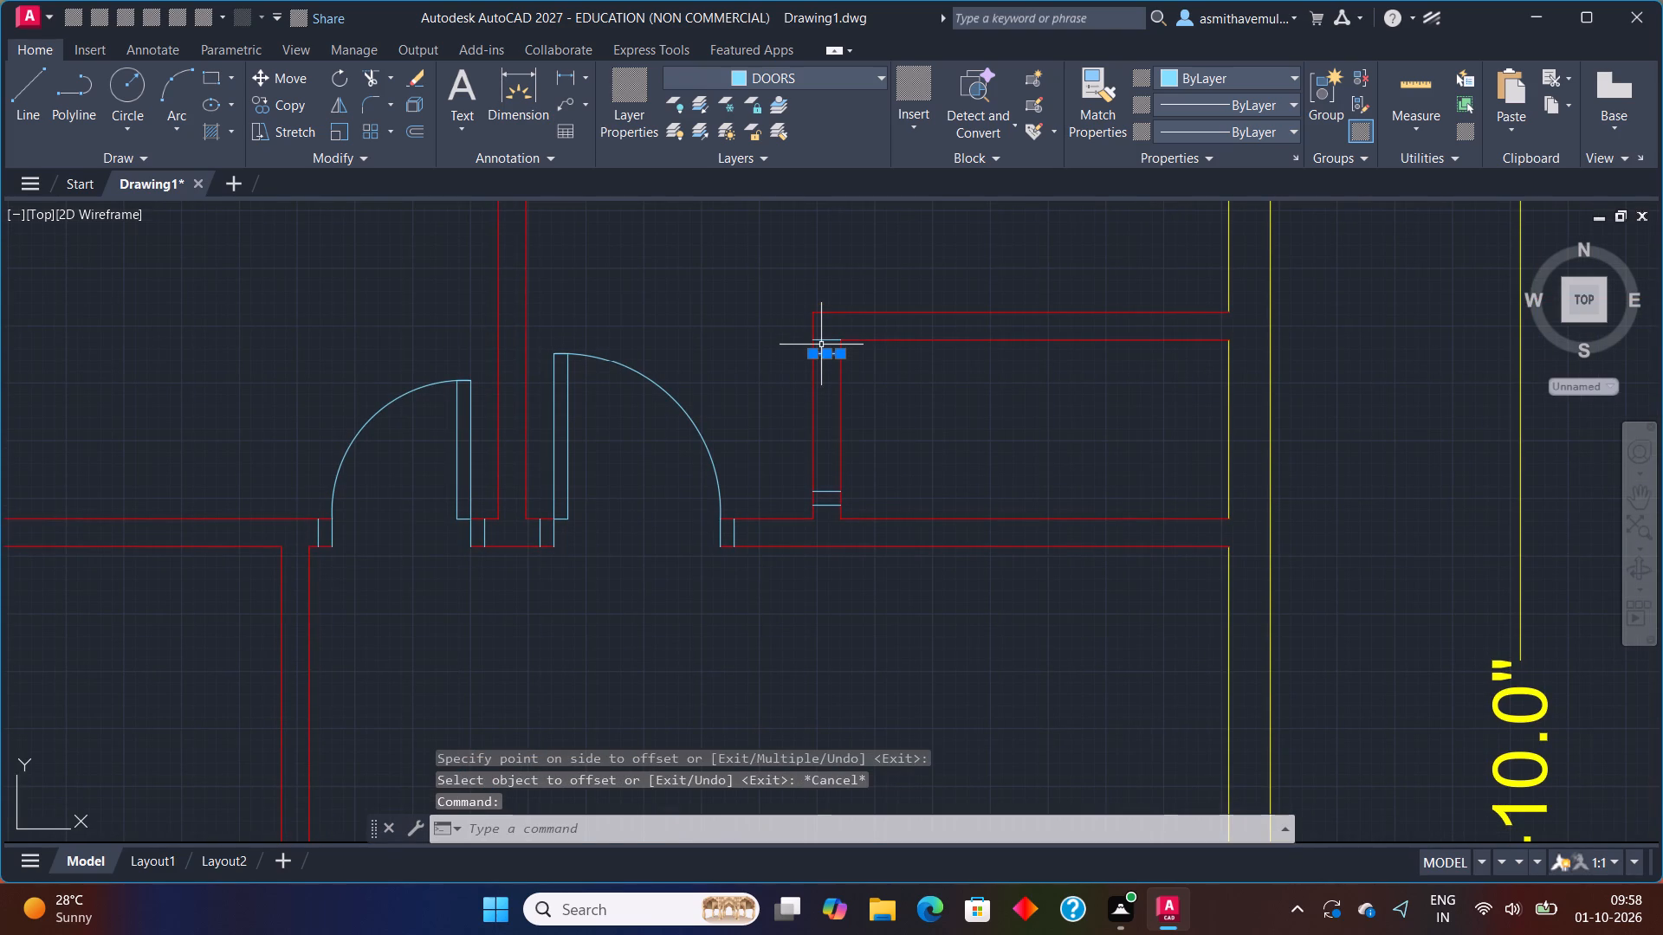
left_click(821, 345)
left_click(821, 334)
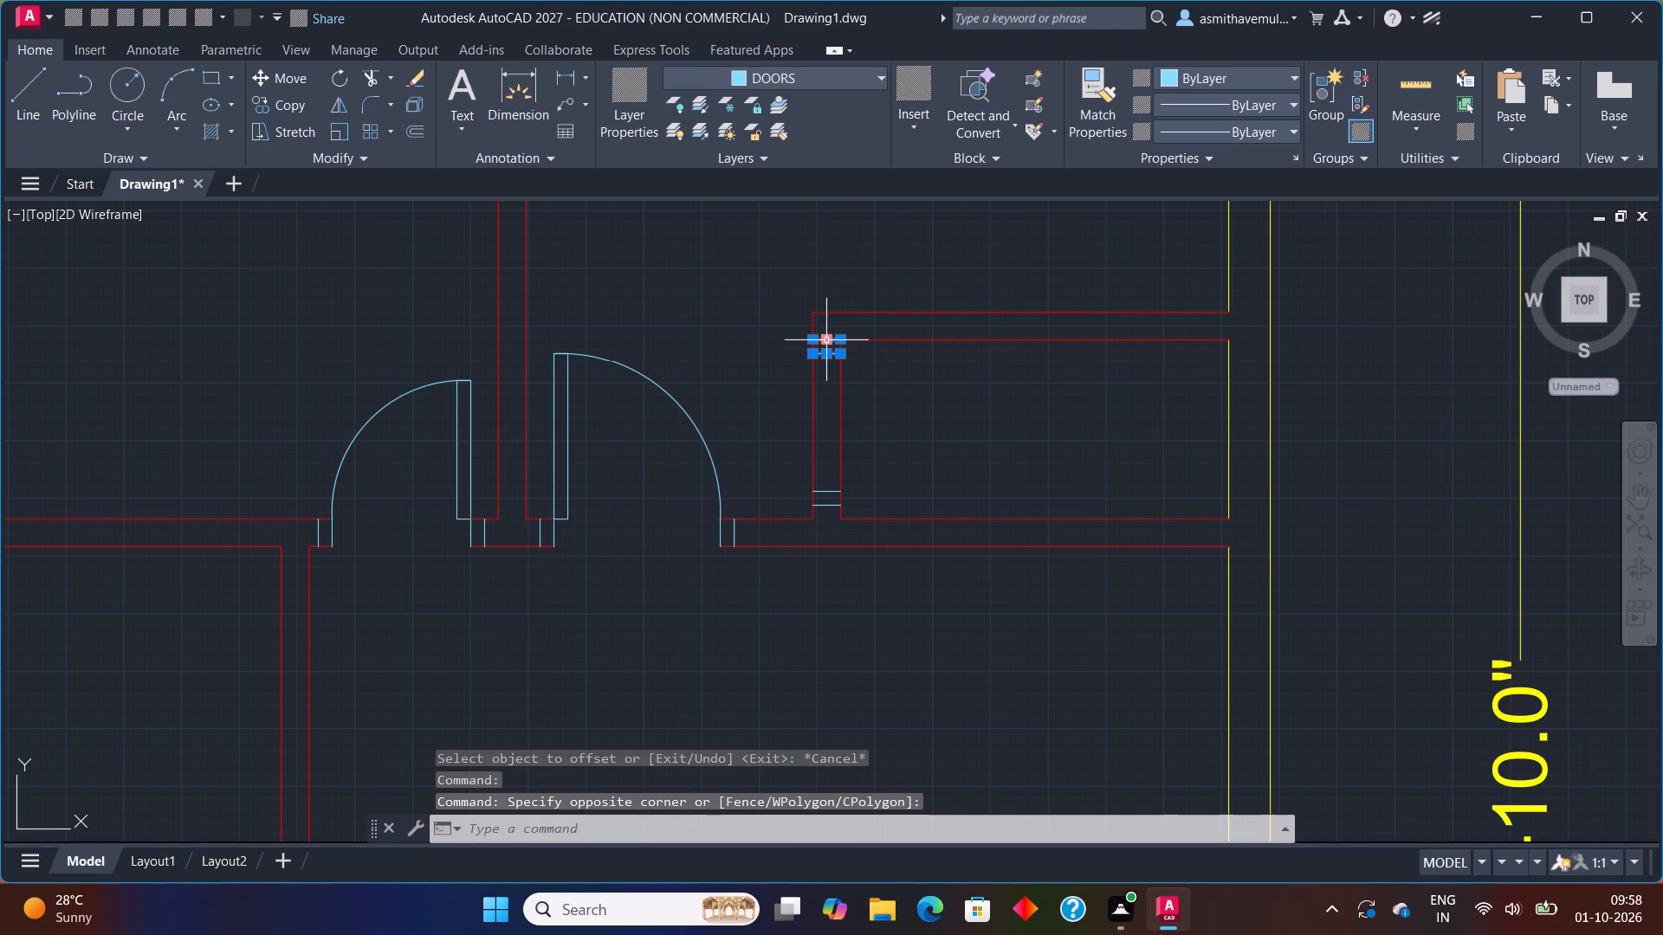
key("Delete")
Offset the upper door line in the small room's left wall 2'5" upward.
key("o")
key("Return")
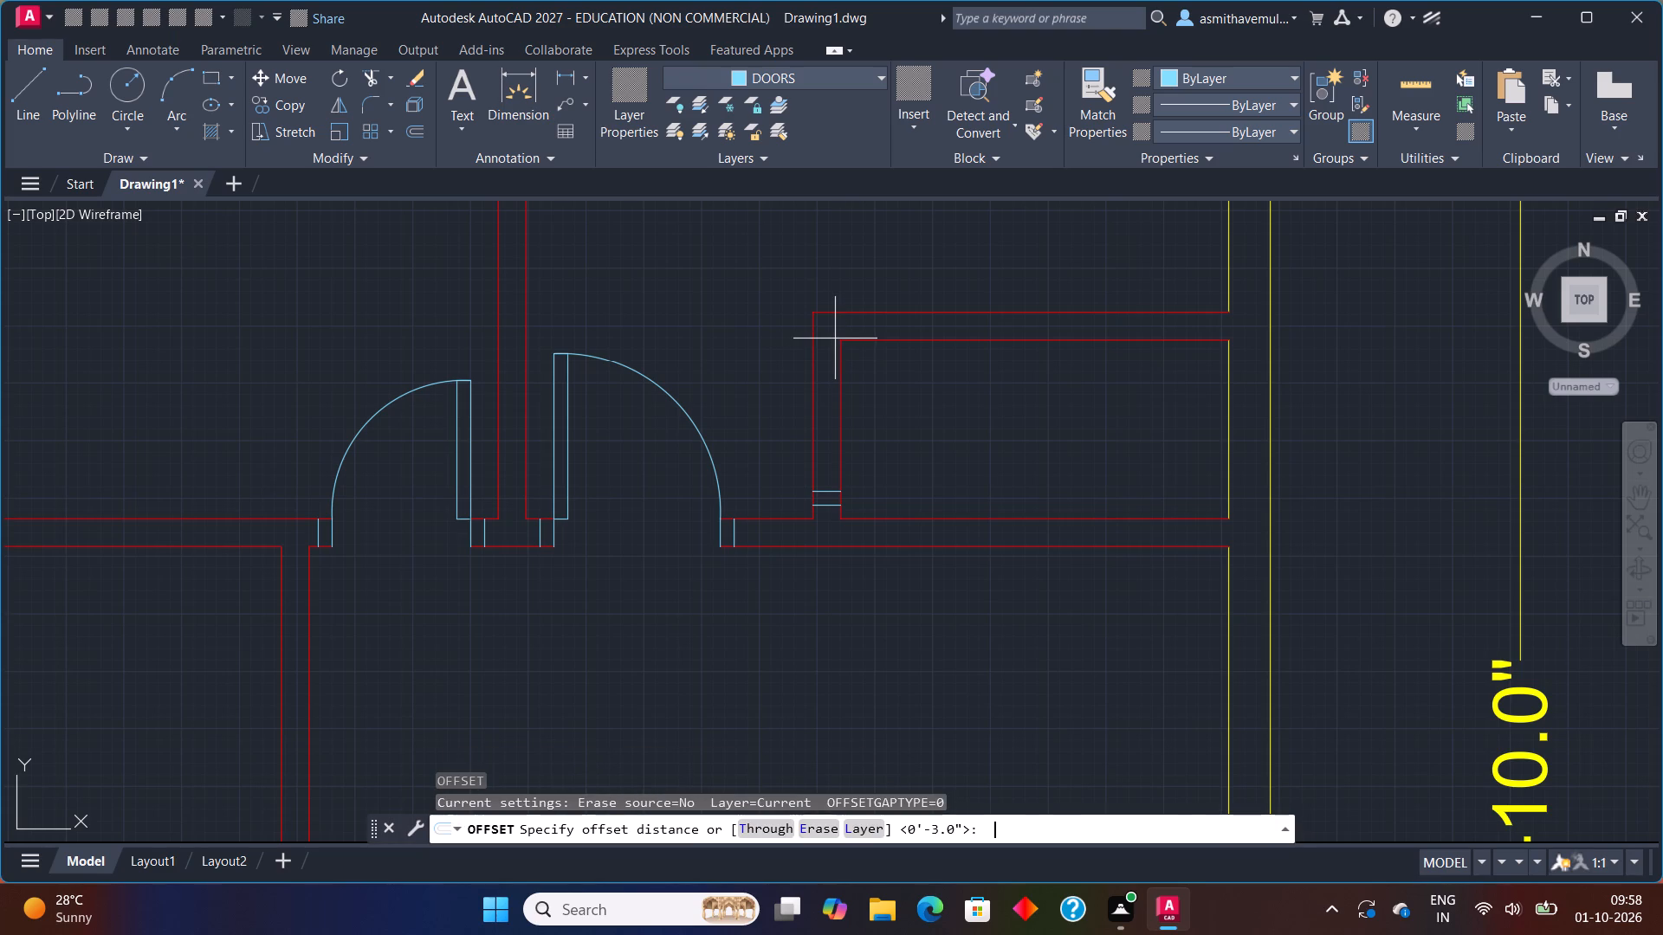
type("2'5")
key("shift+quotedbl")
key("Return")
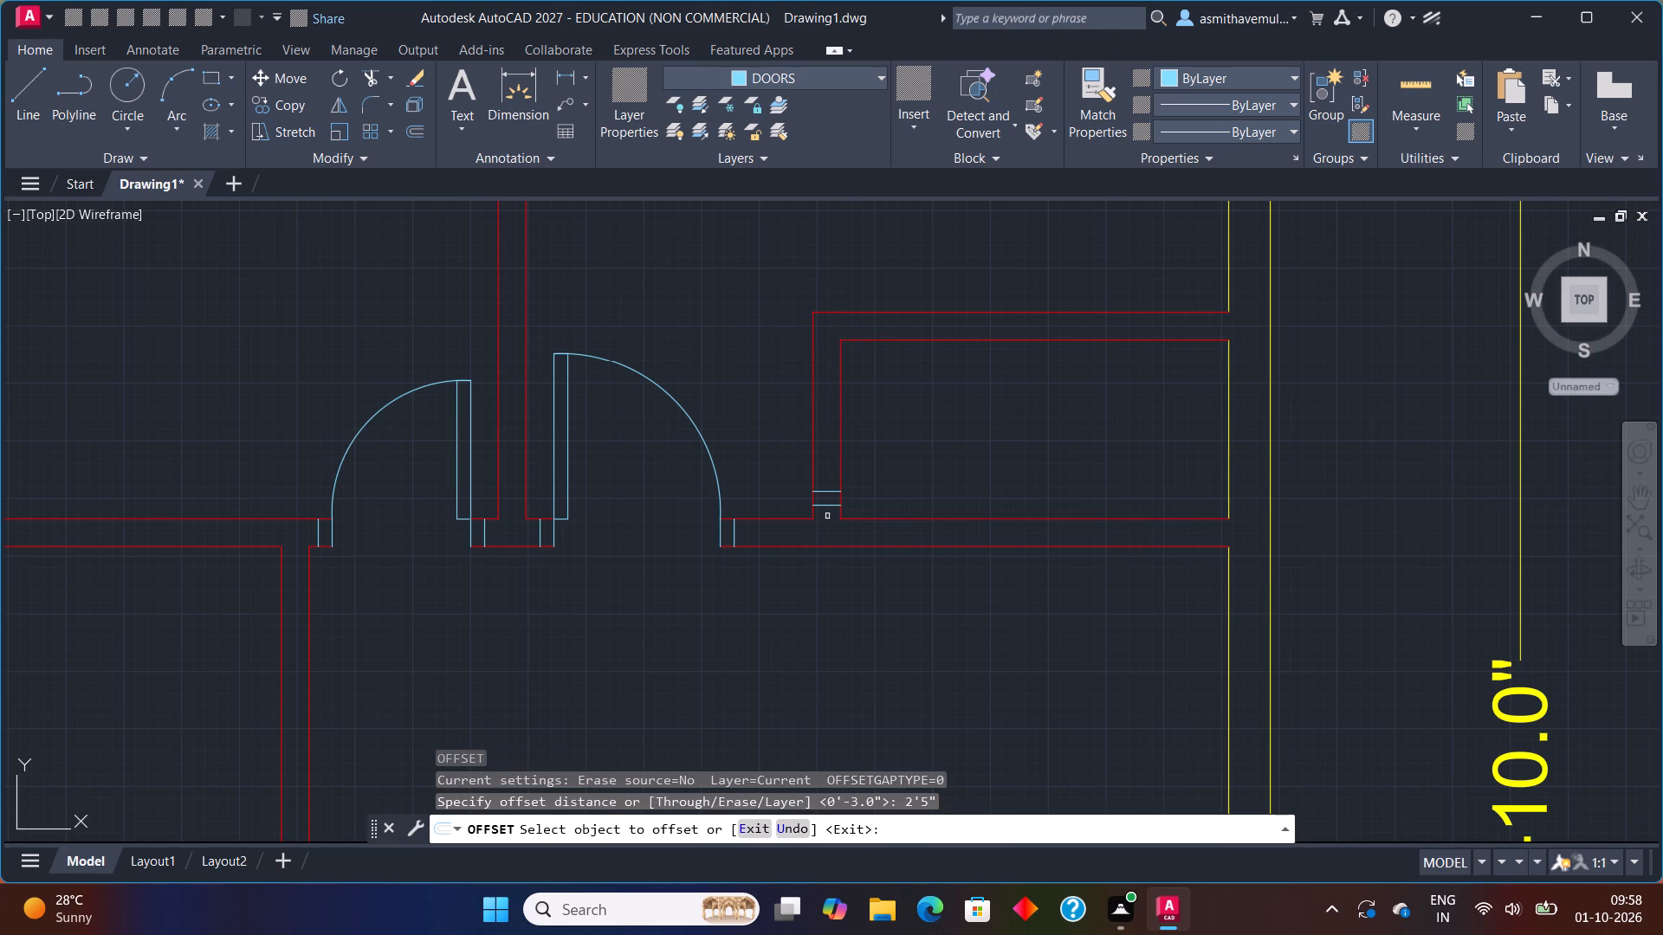
left_click(827, 493)
left_click(827, 445)
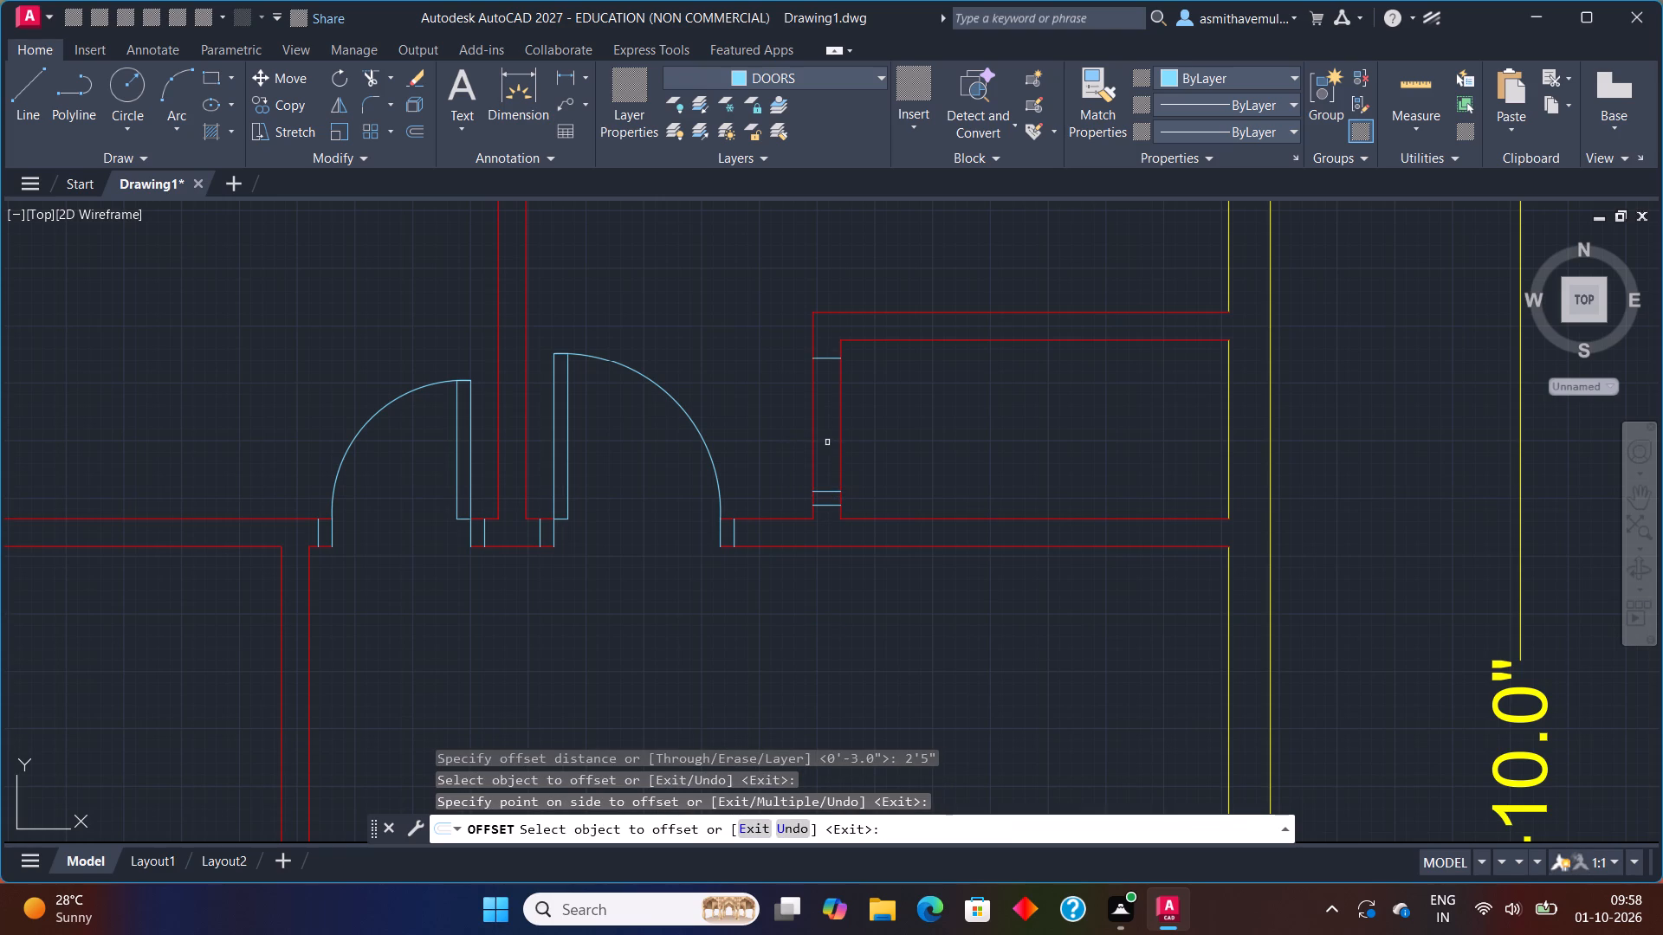
key("Escape")
Offset the topmost door line in the small room's left wall 3" upward.
key("o")
key("Return")
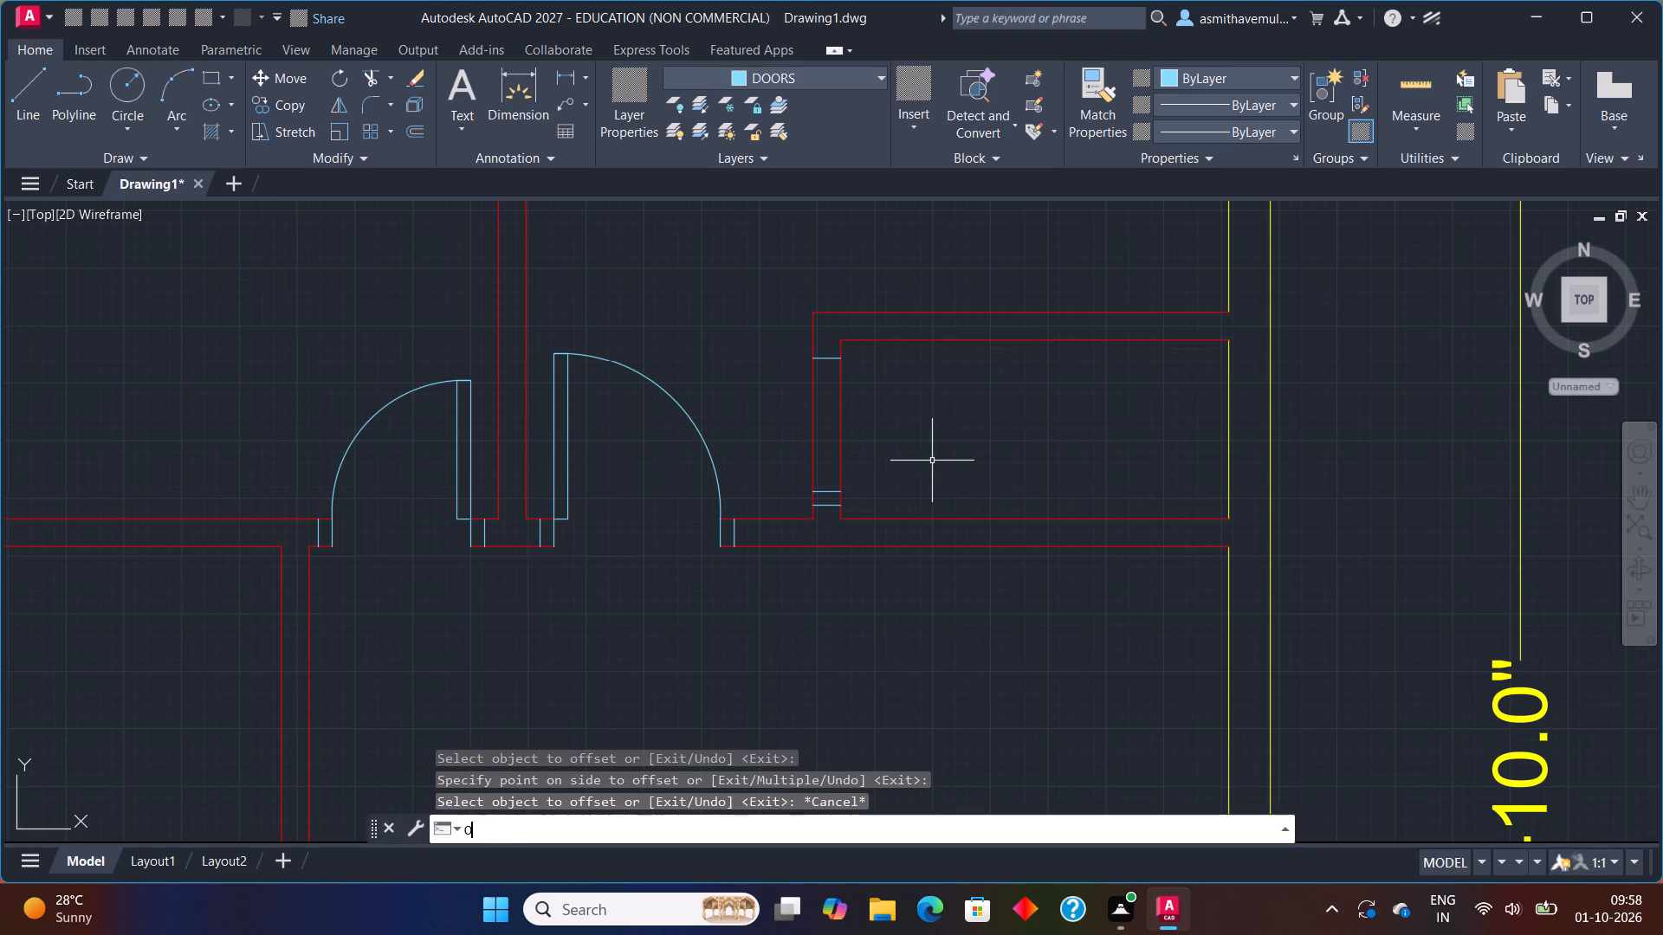
key("3")
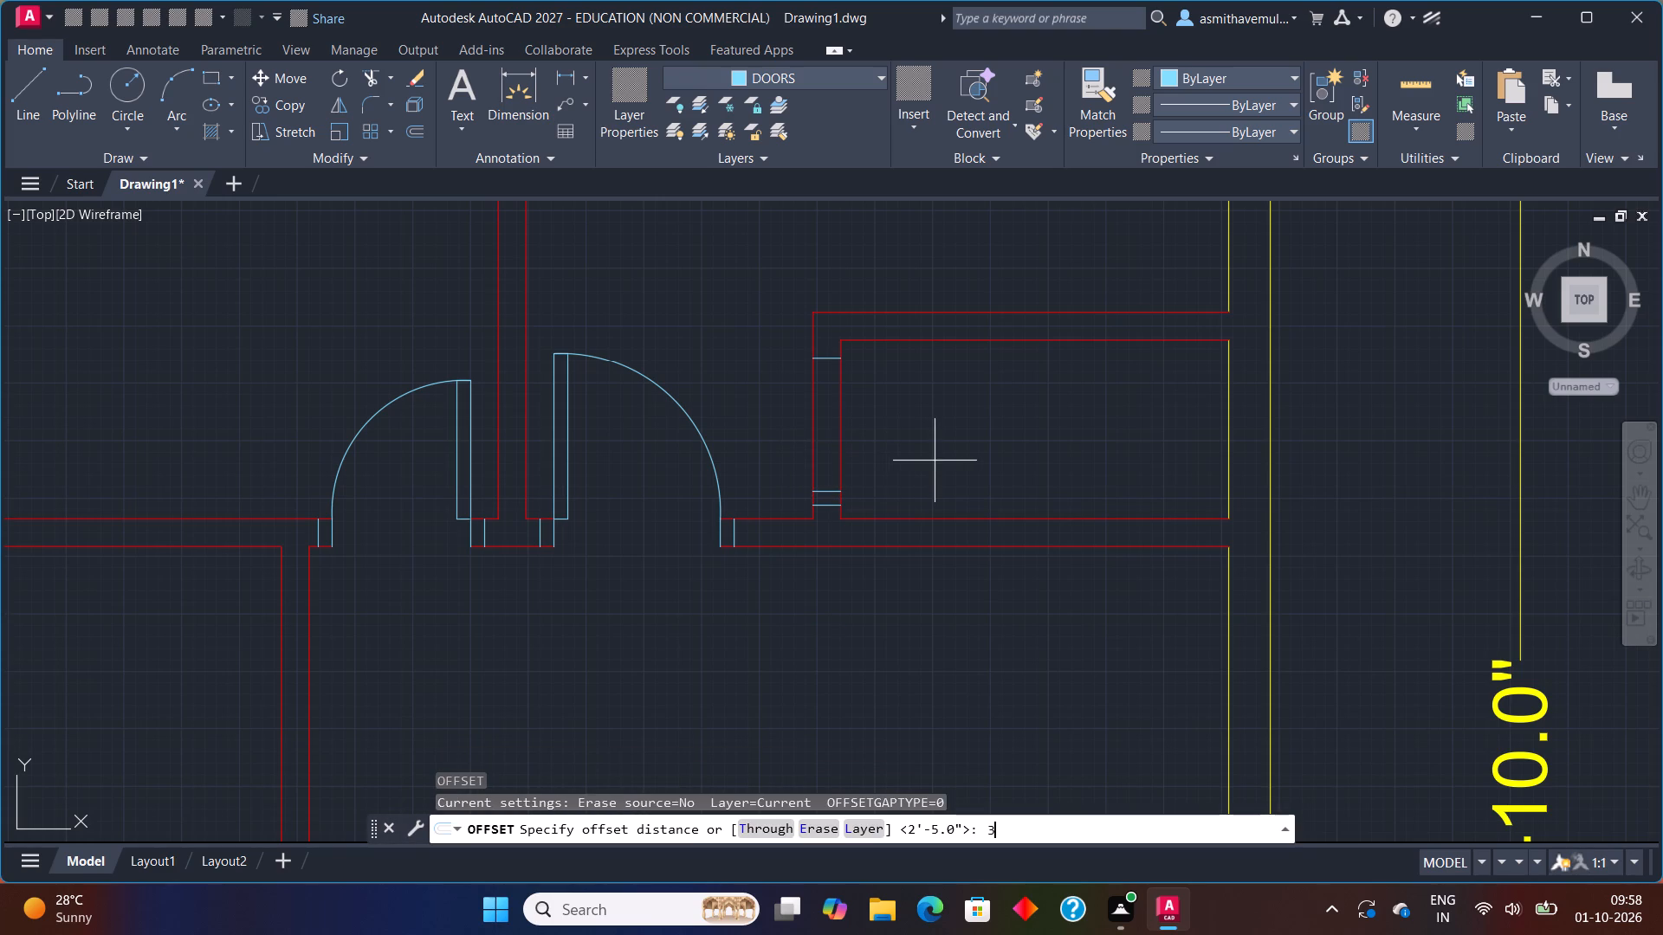
key("shift+quotedbl")
key("Return")
scroll(838, 362, "up", 1)
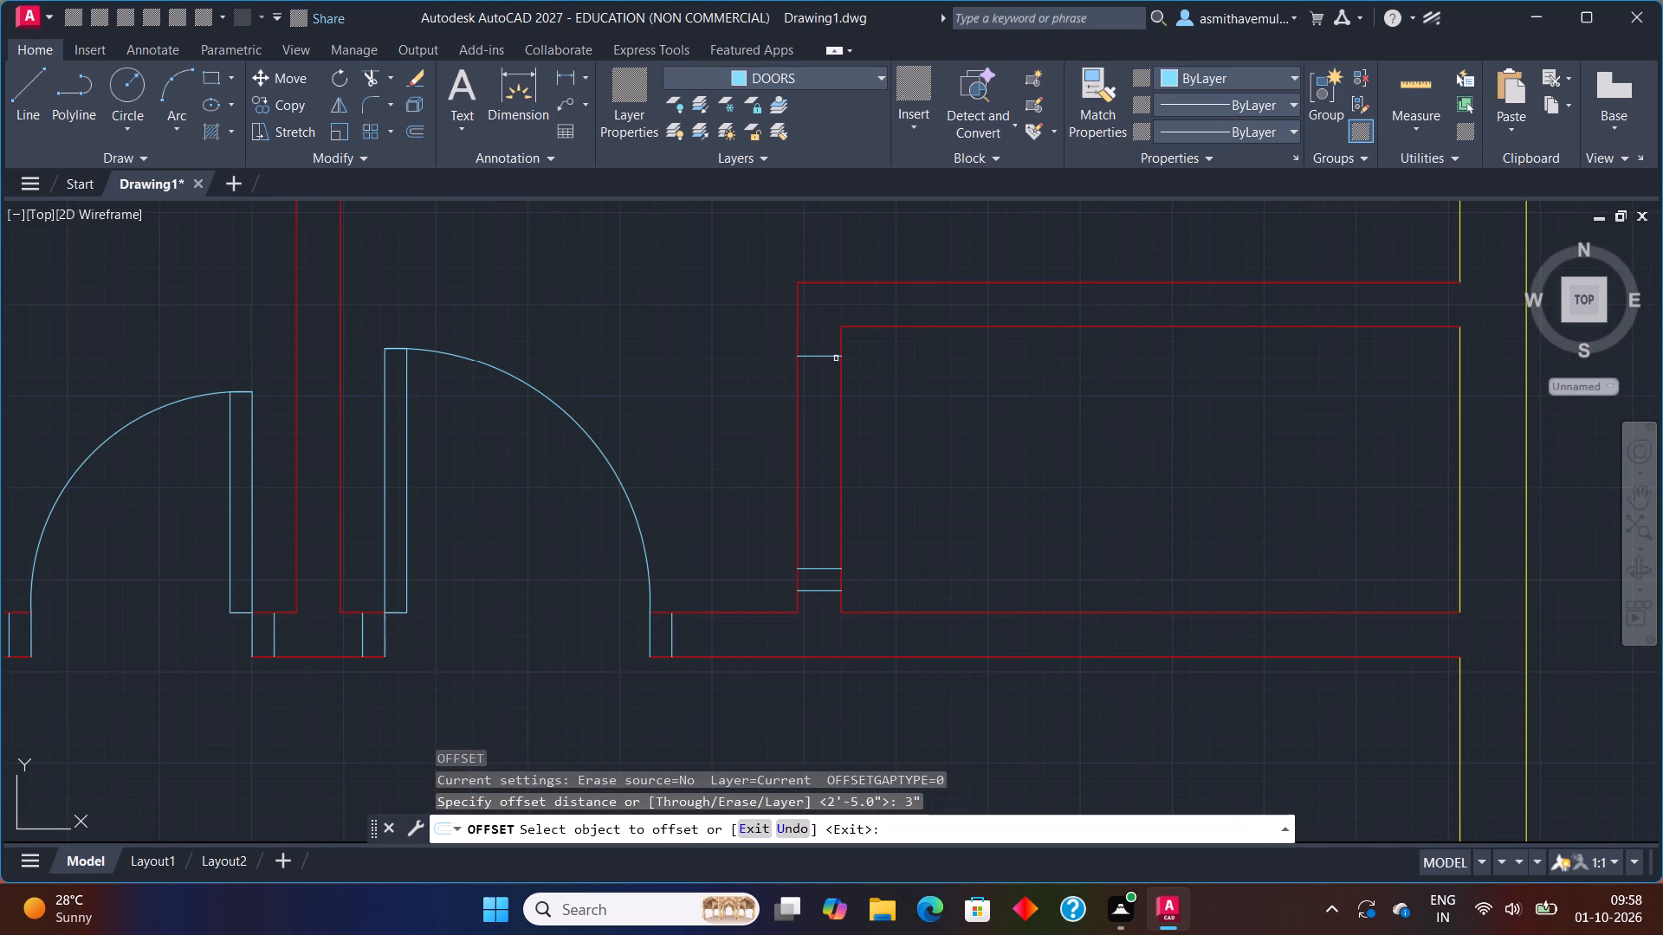
left_click(831, 356)
left_click(828, 339)
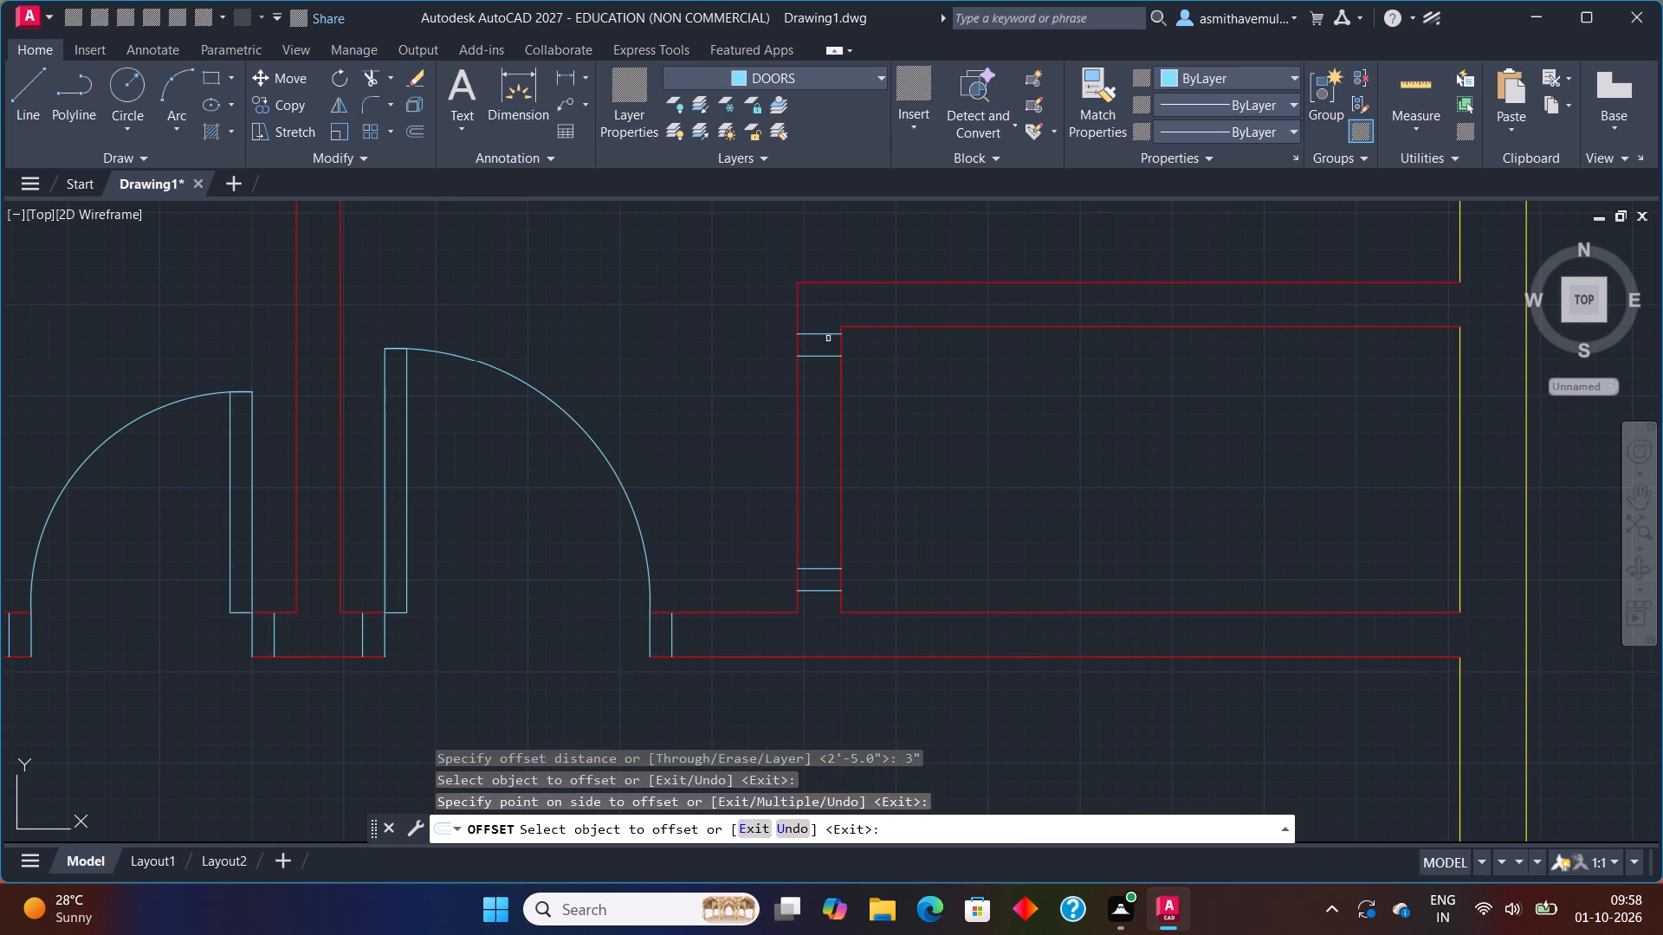
key("Escape")
Trim both wall lines between the two pairs of door lines to open the small room's doorway.
type("TRIM")
key("Return")
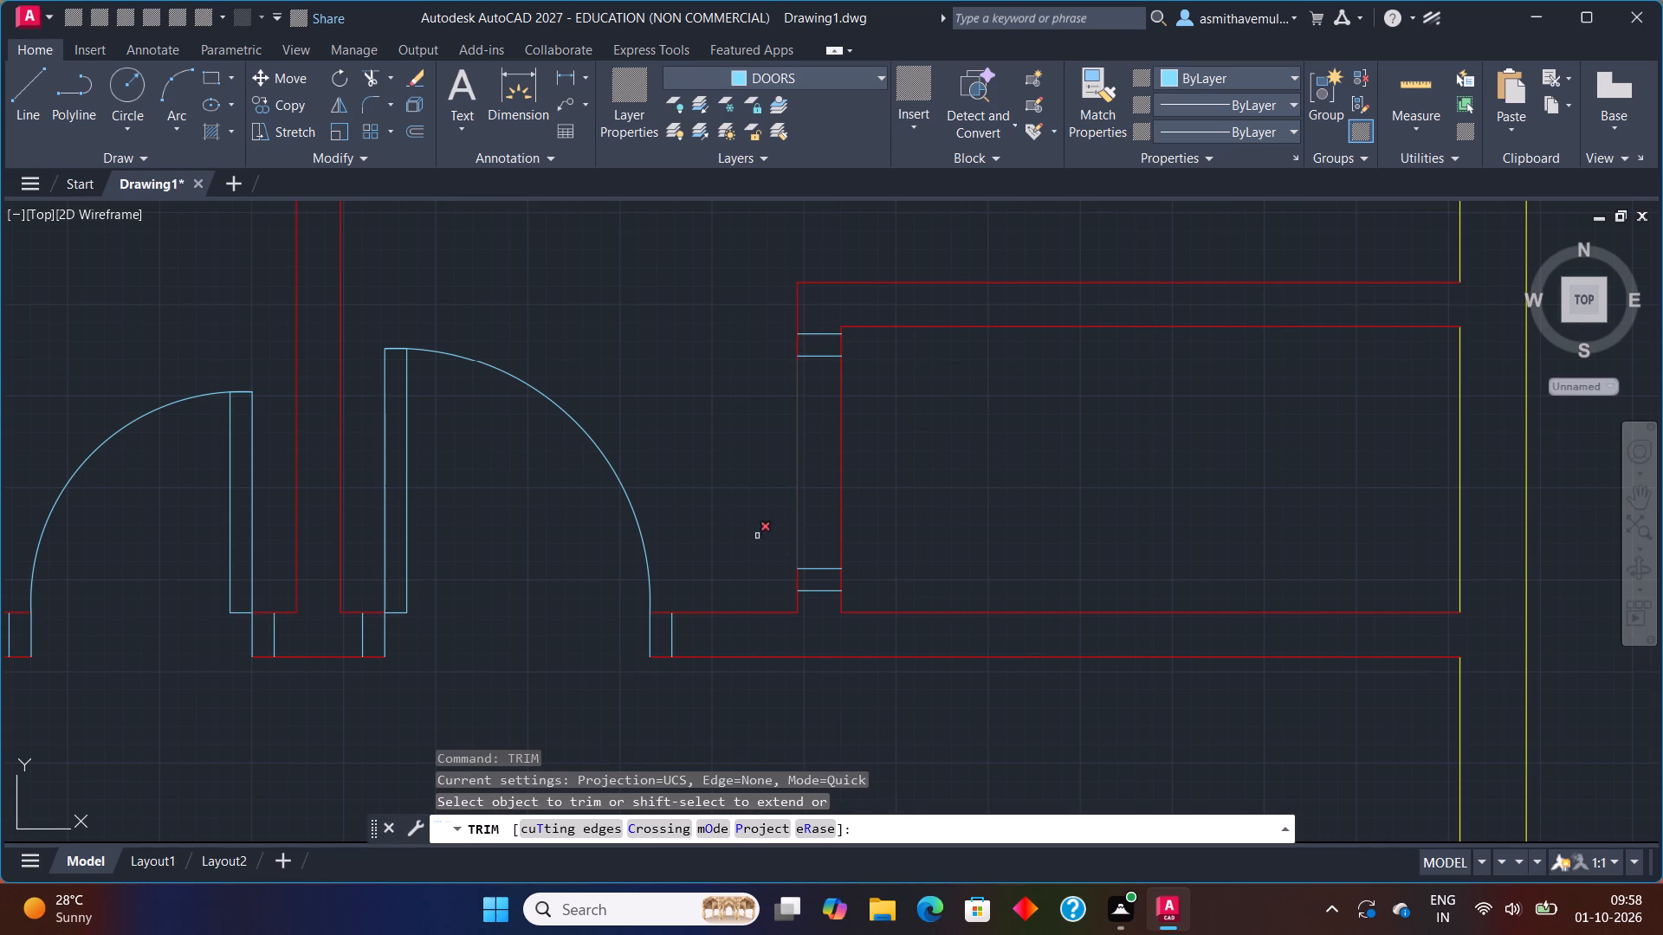
left_click_drag(700, 457, 1069, 440)
key("Escape")
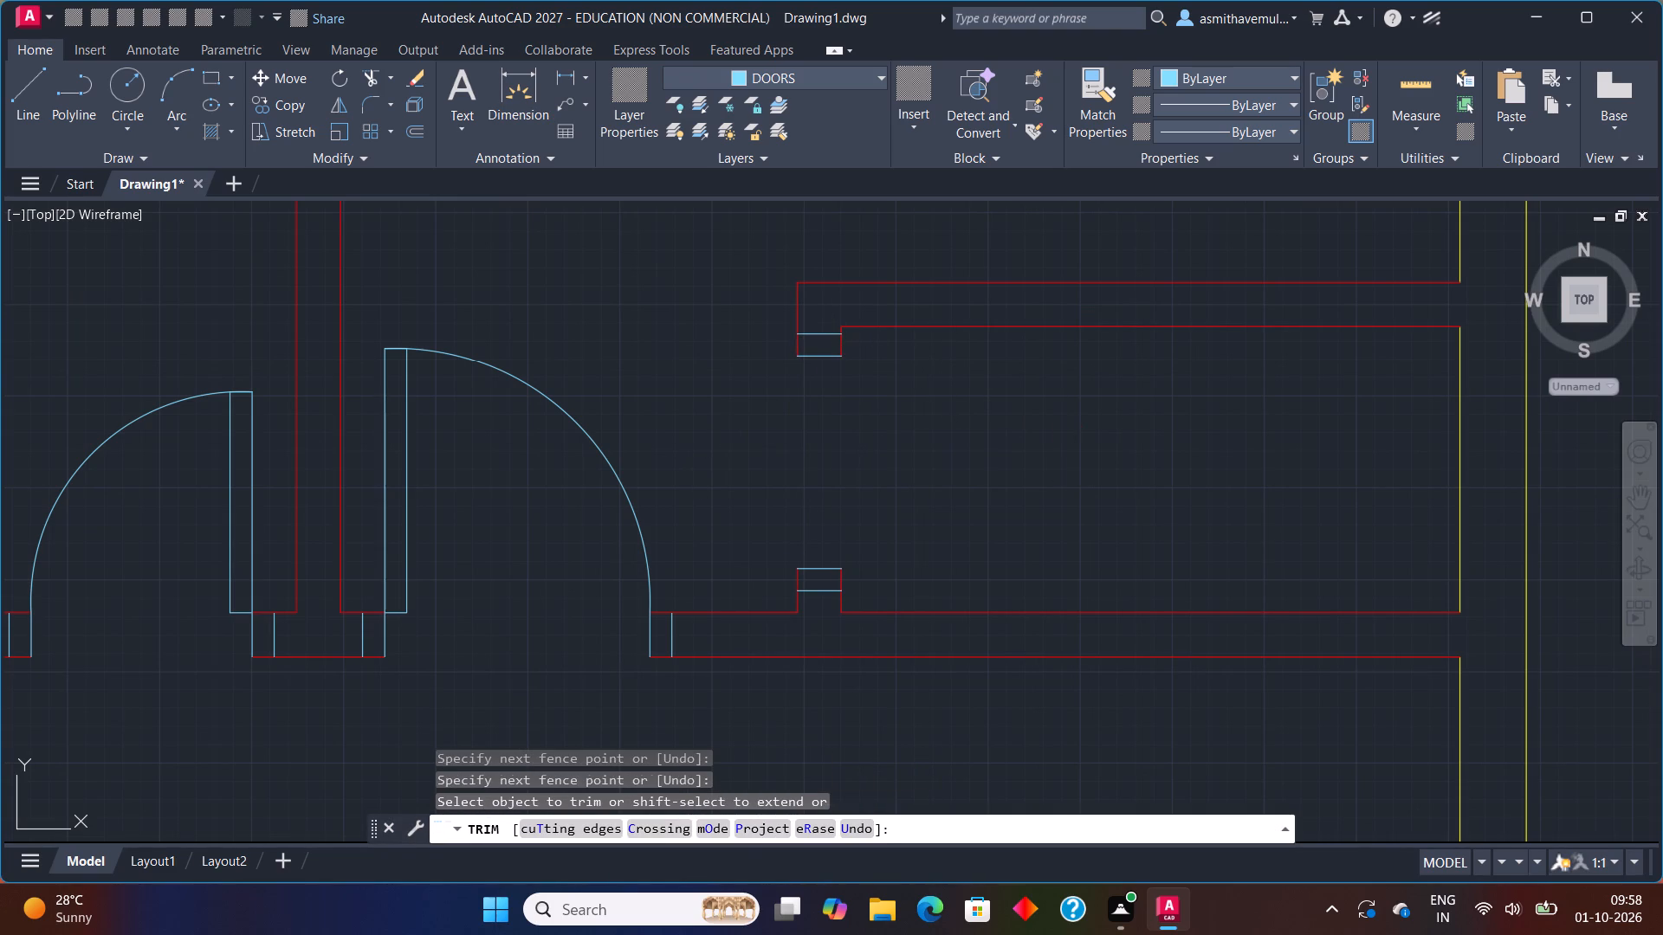
Draw a 2'5" by 3" door leaf rectangle extending into the small room from the lower jamb's inner corner.
type("REC")
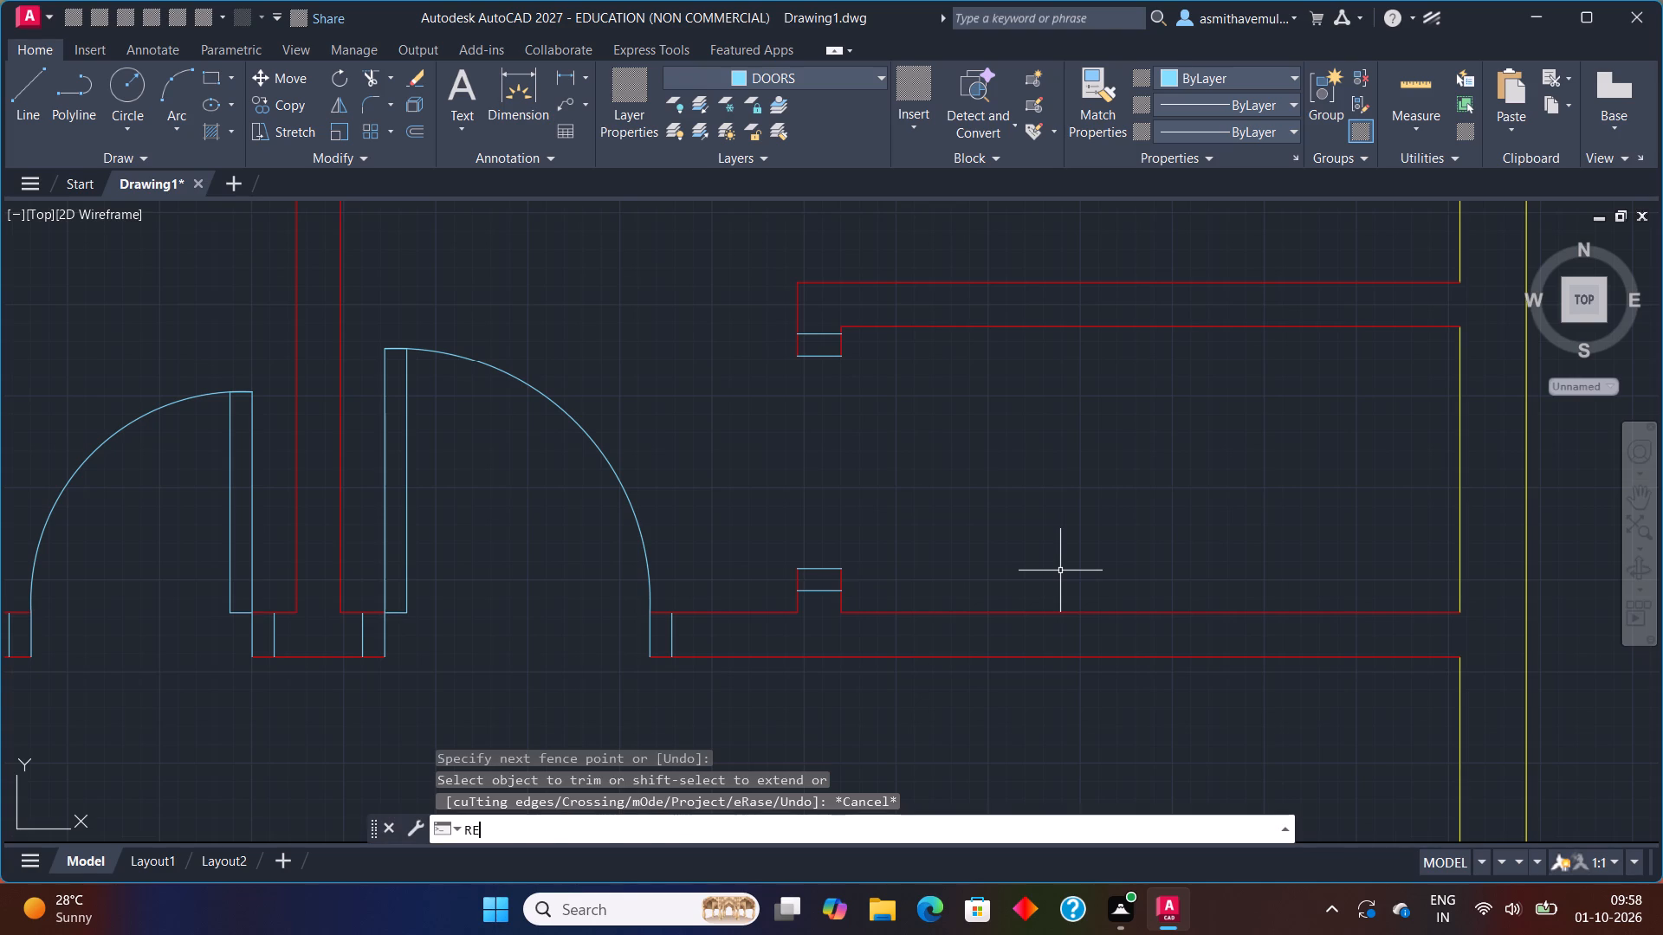
key("Return")
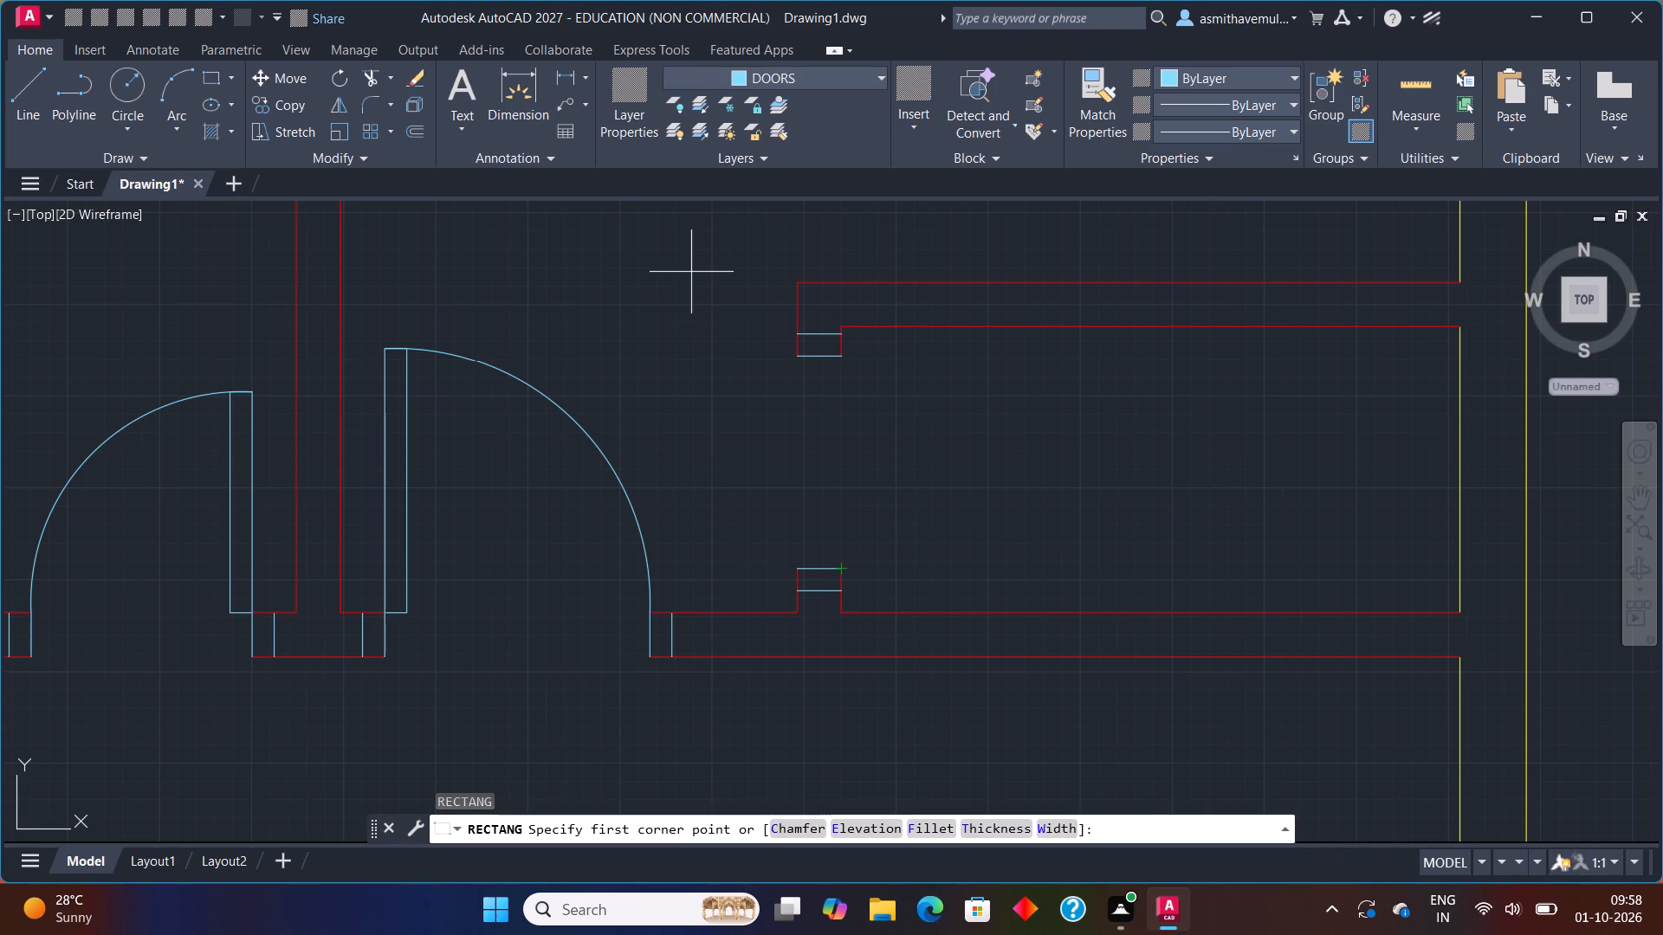
left_click(846, 570)
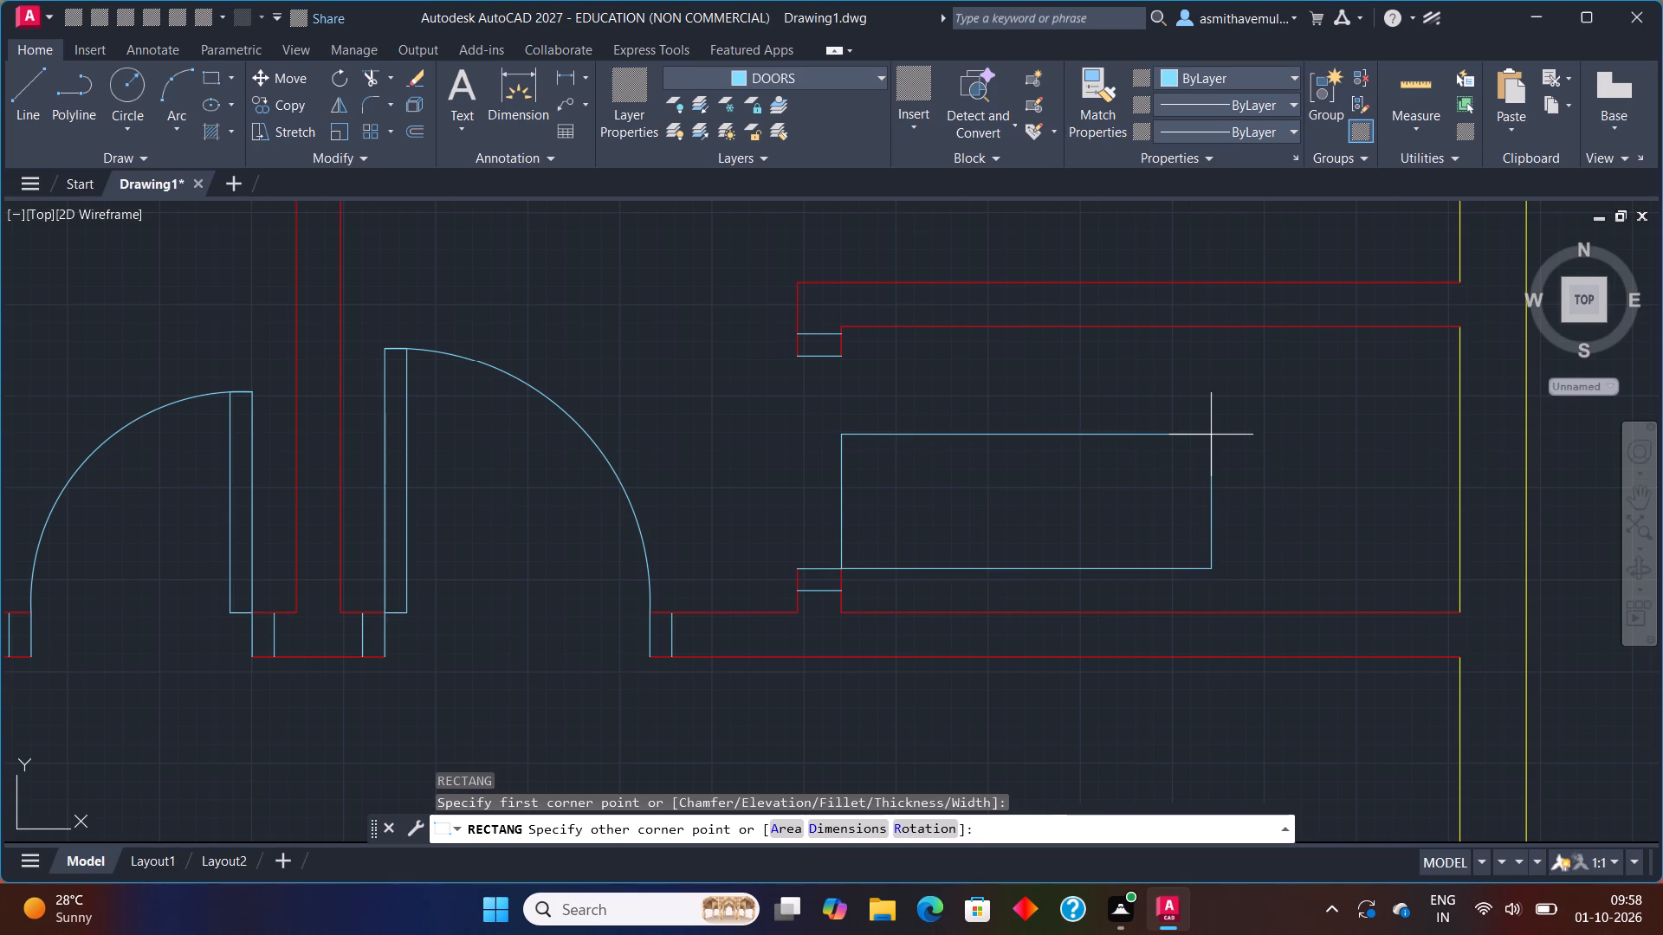
key("d")
key("Return")
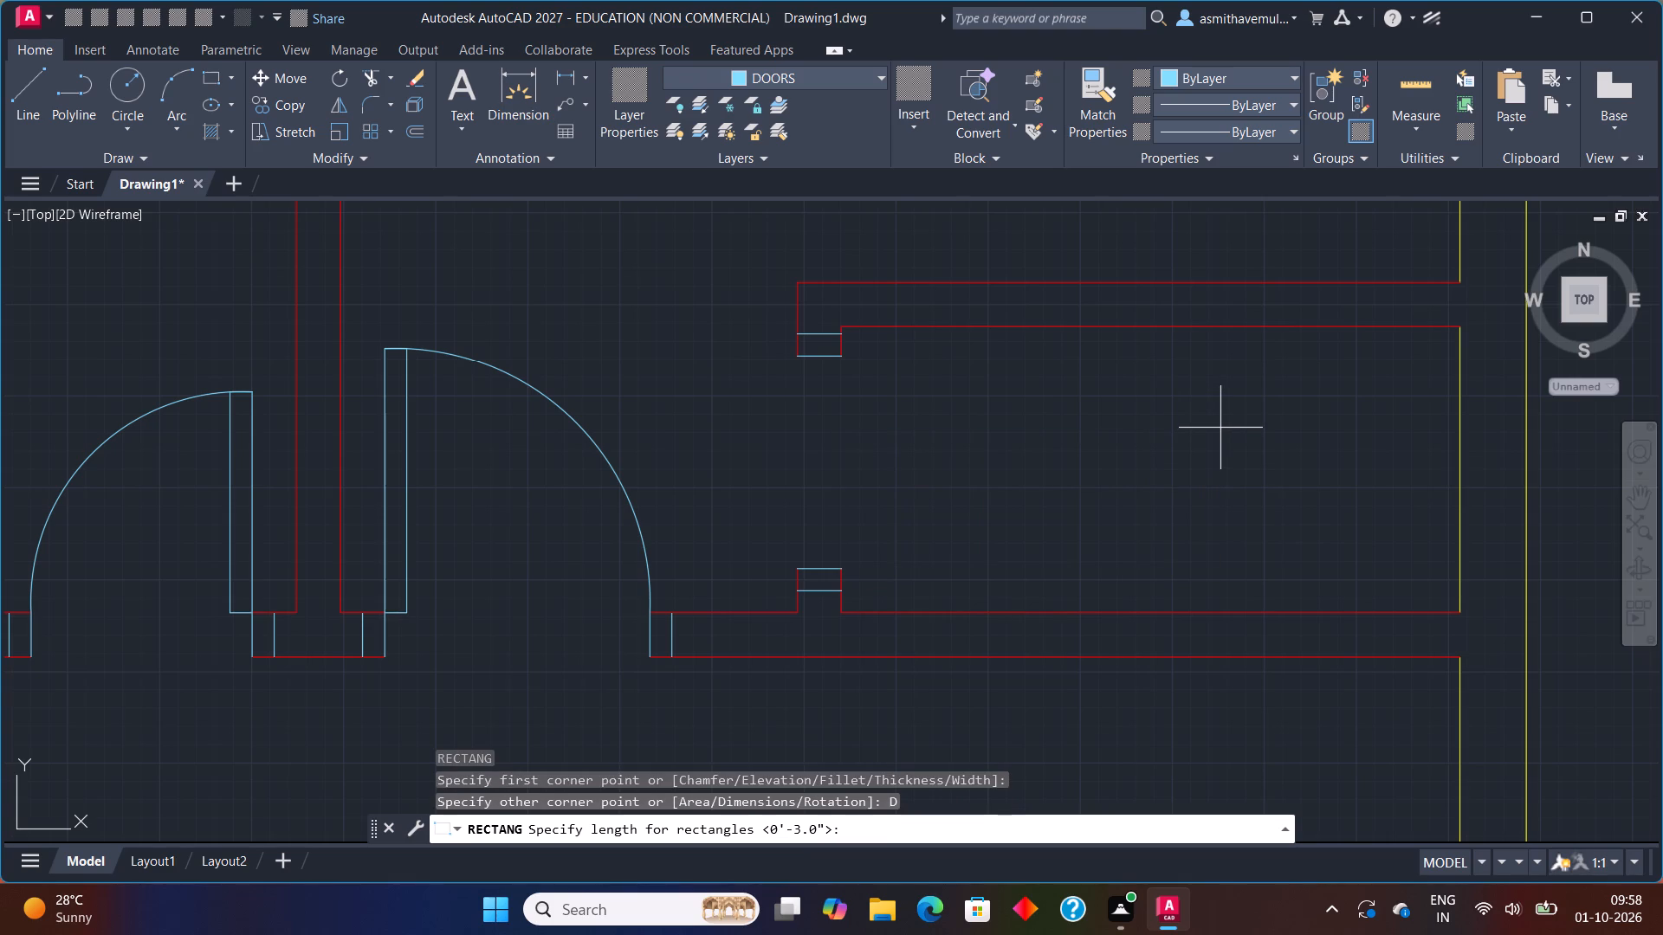
key("3")
key("BackSpace")
type("2'")
key("5")
key("shift+quotedbl")
key("Return")
key("3")
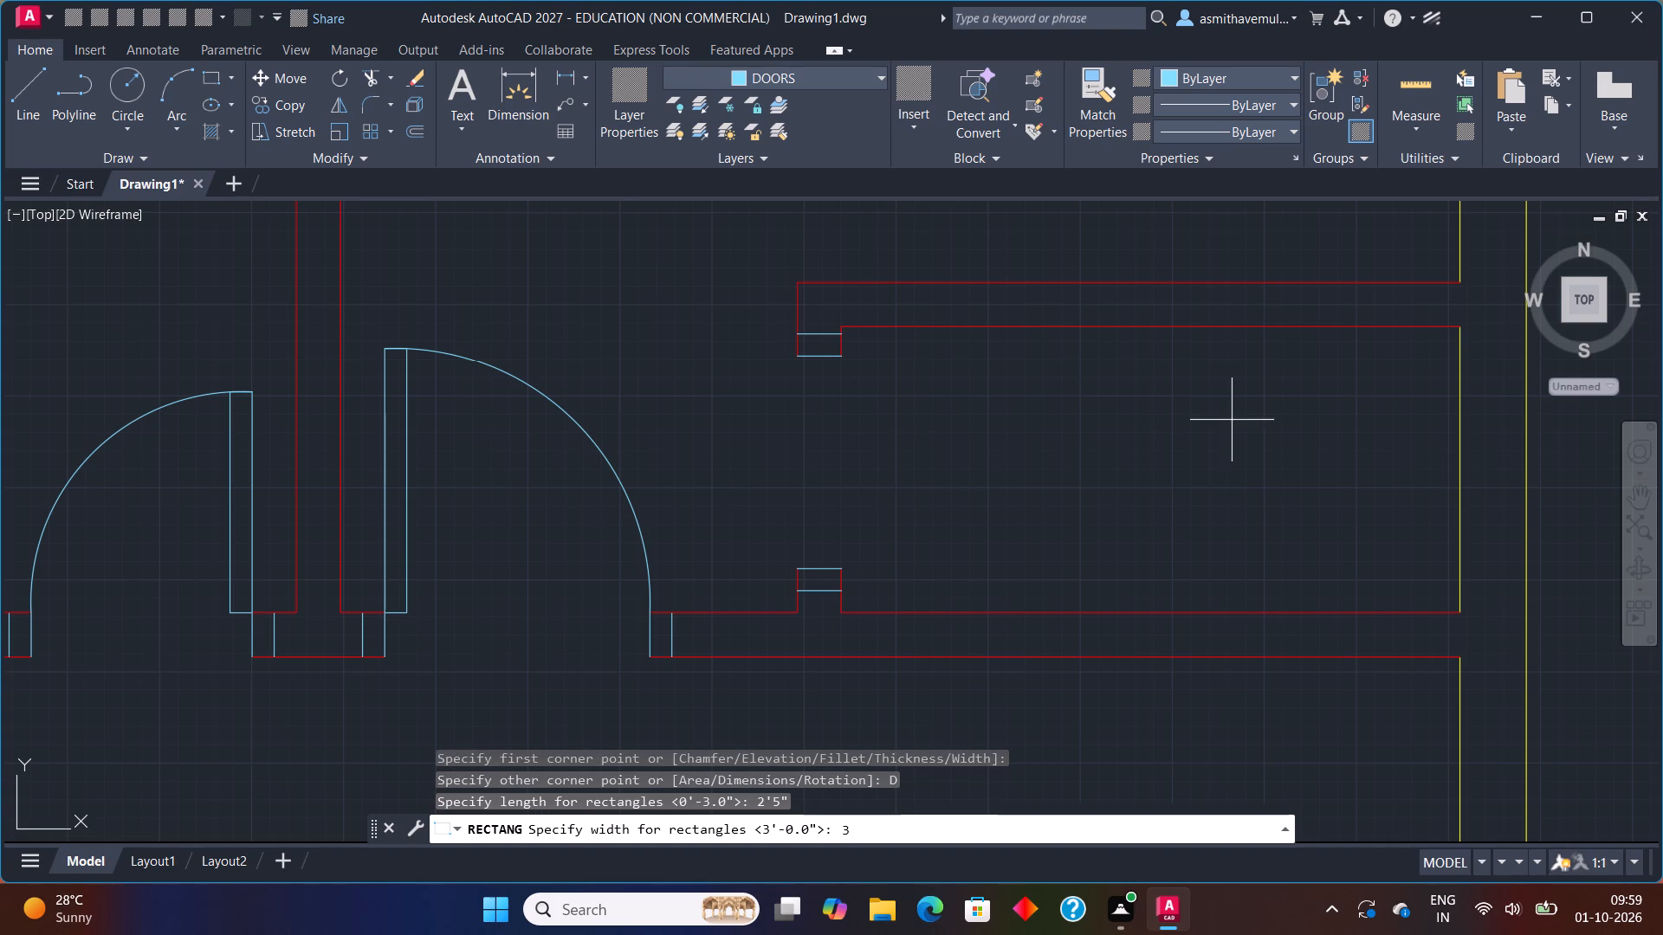
key("shift+quotedbl")
key("Return")
left_click(1232, 421)
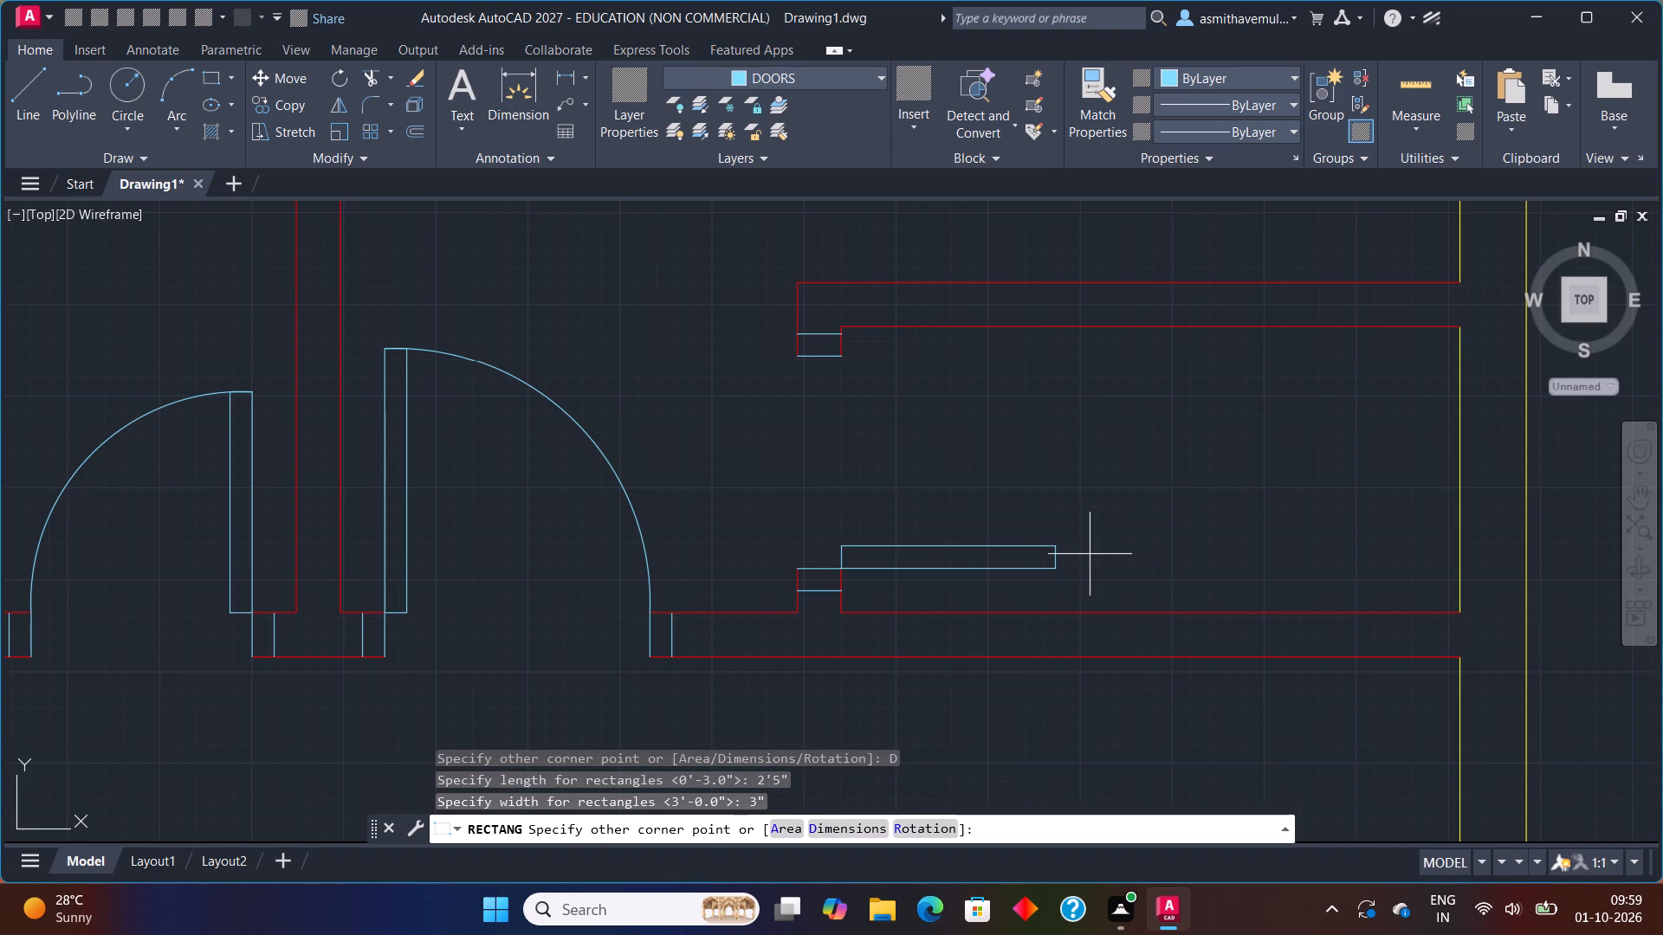
key("a")
type("RC")
key("Return")
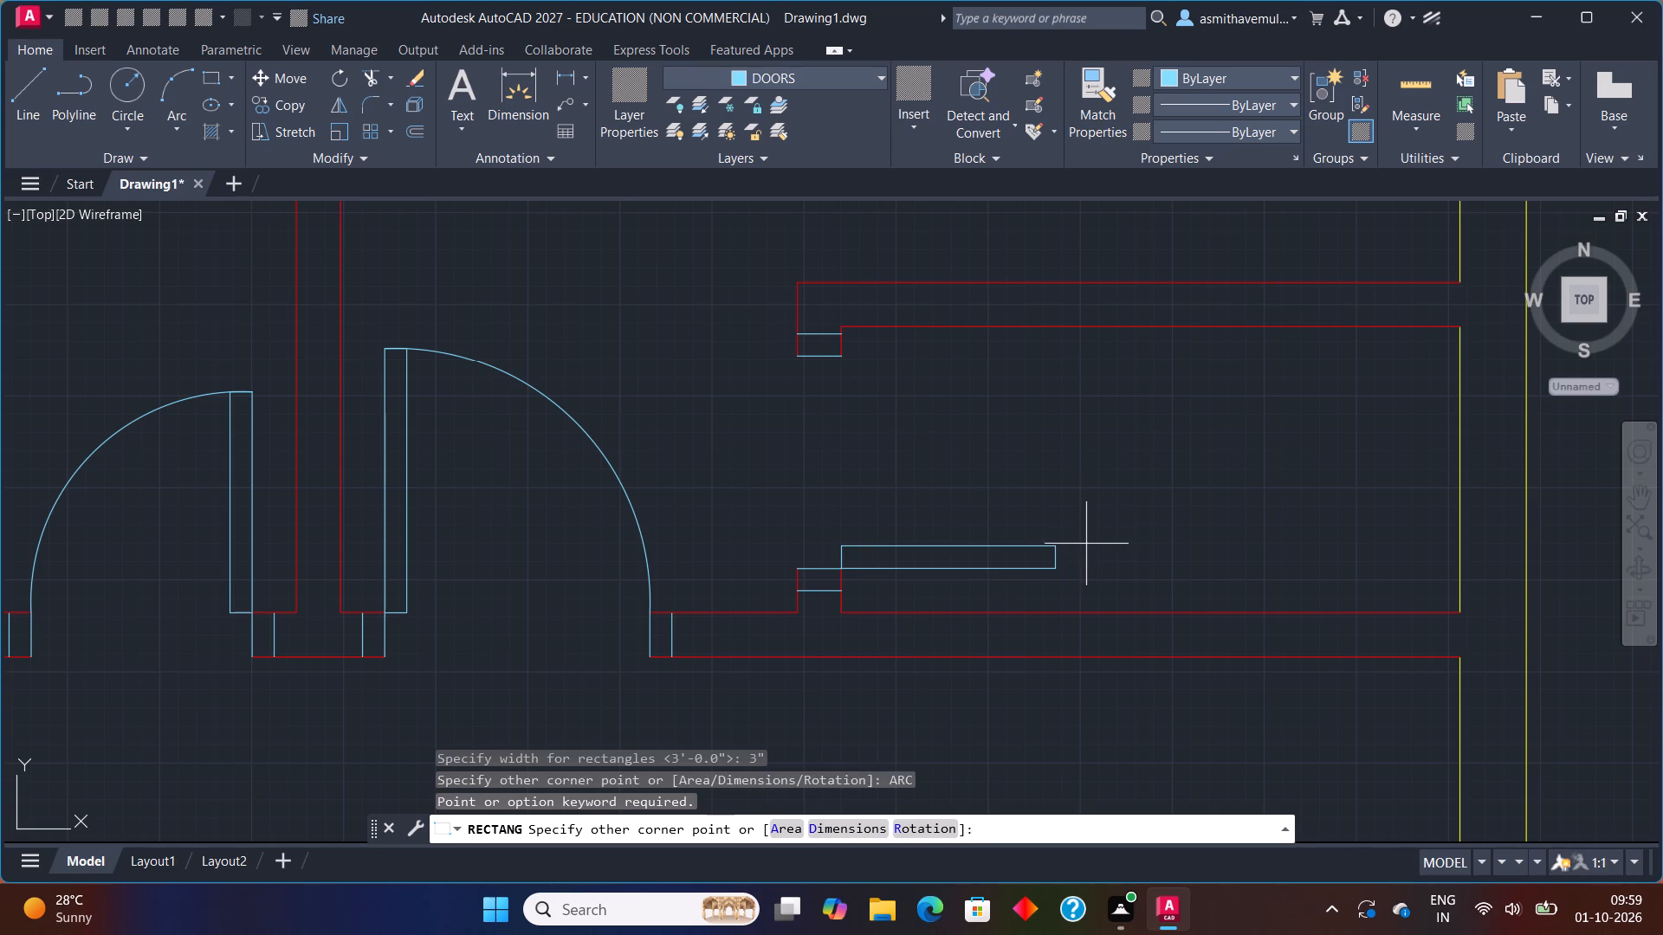
left_click(1045, 530)
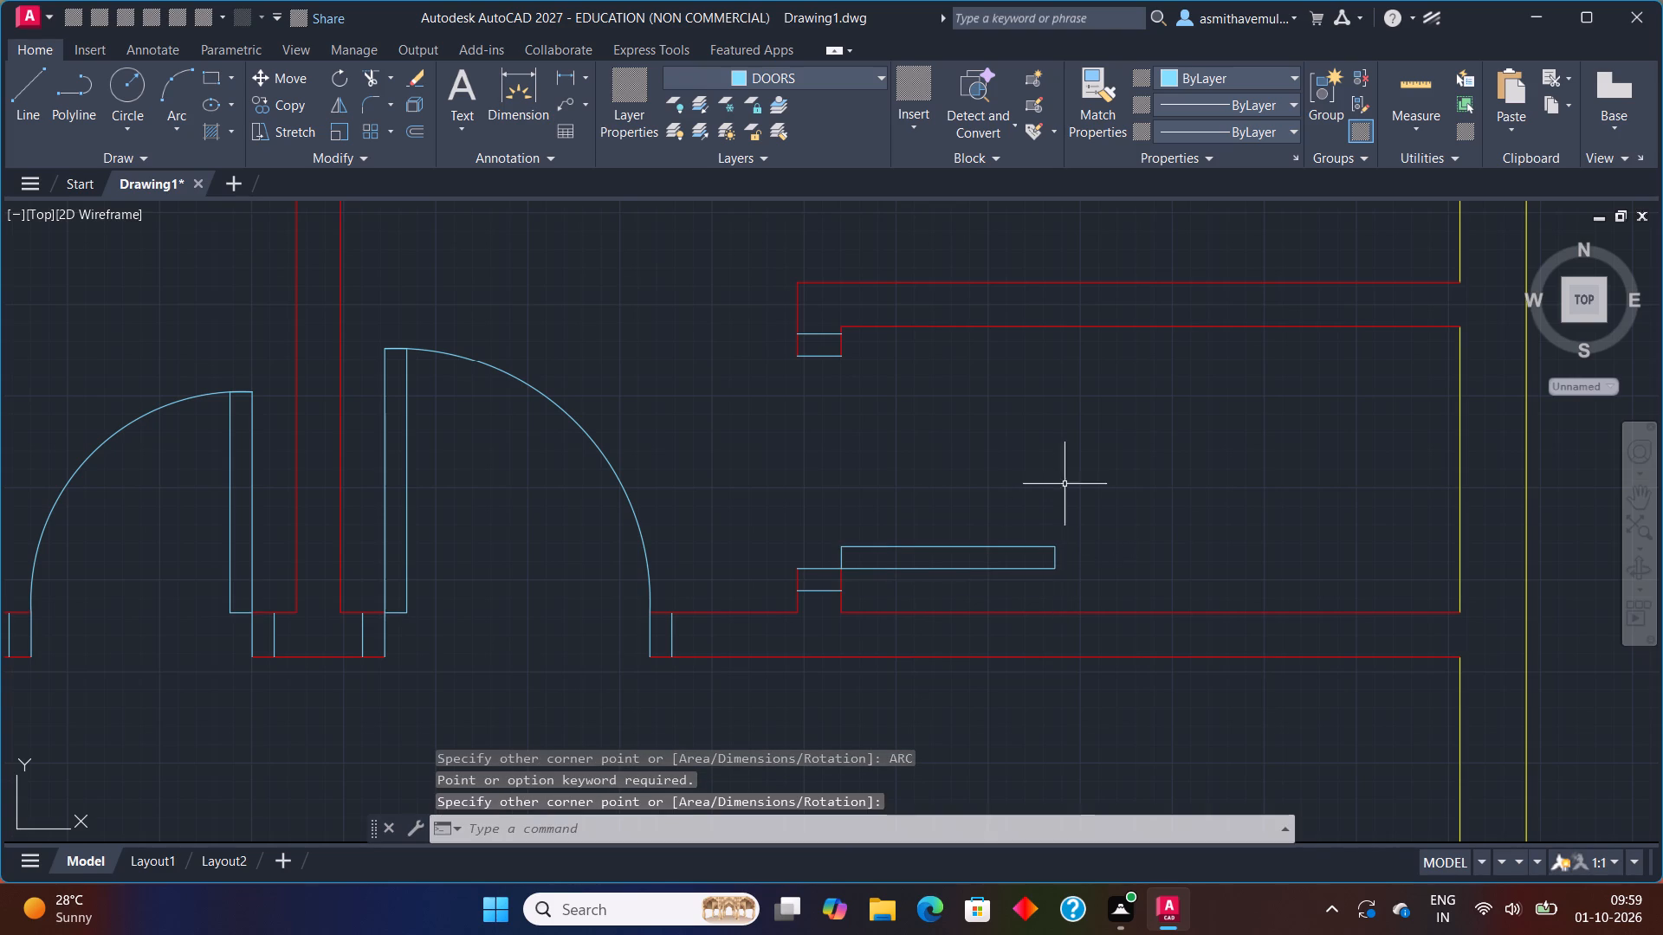
Draw a three-point swing arc from the leaf's lower outer corner through its upper outer corner to the upper jamb's inner corner.
type("AR")
key("c")
key("Return")
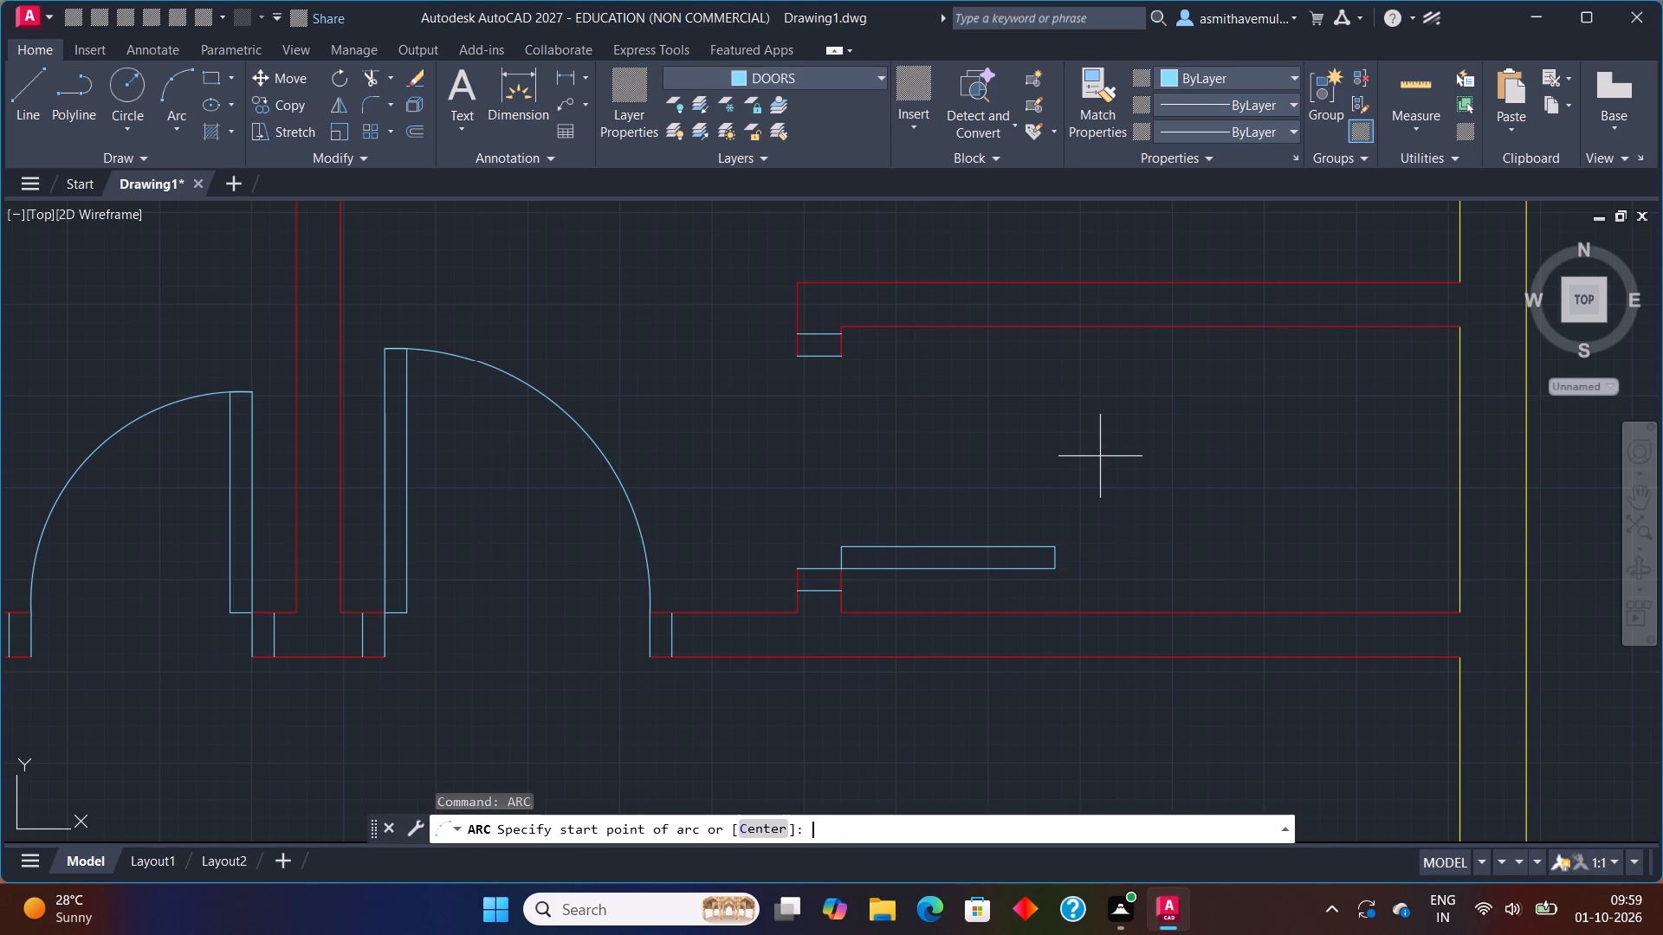
scroll(1069, 543, "up", 2)
left_click(1028, 616)
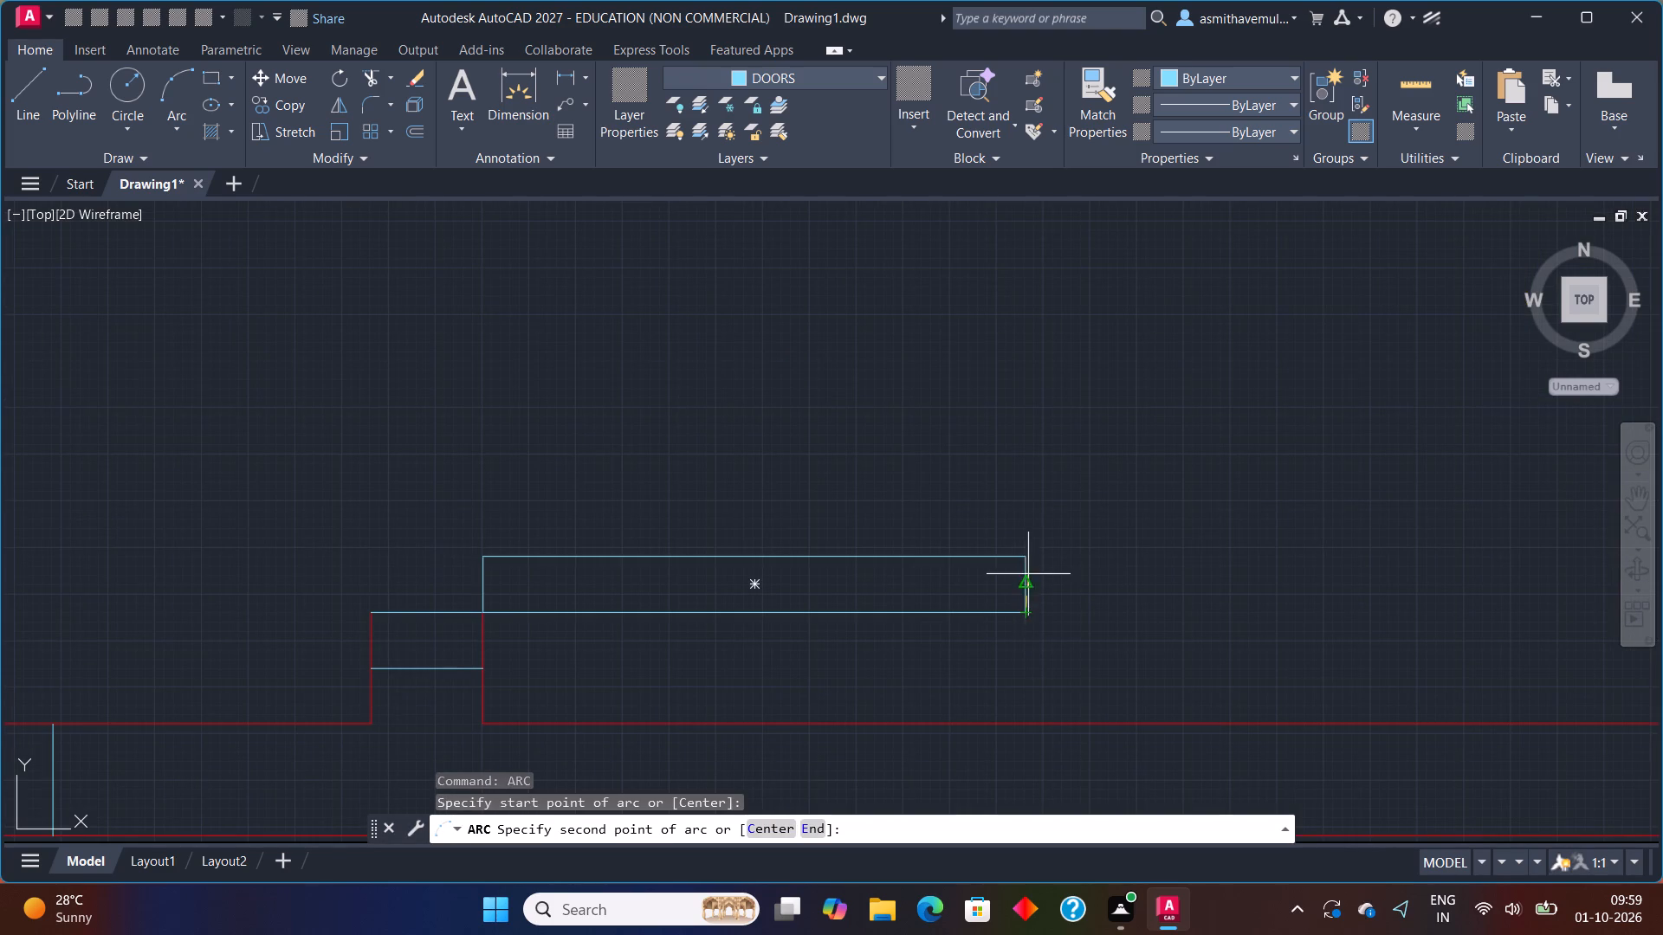
left_click(1028, 561)
scroll(923, 455, "down", 1)
middle_click_drag(999, 461, 1272, 515)
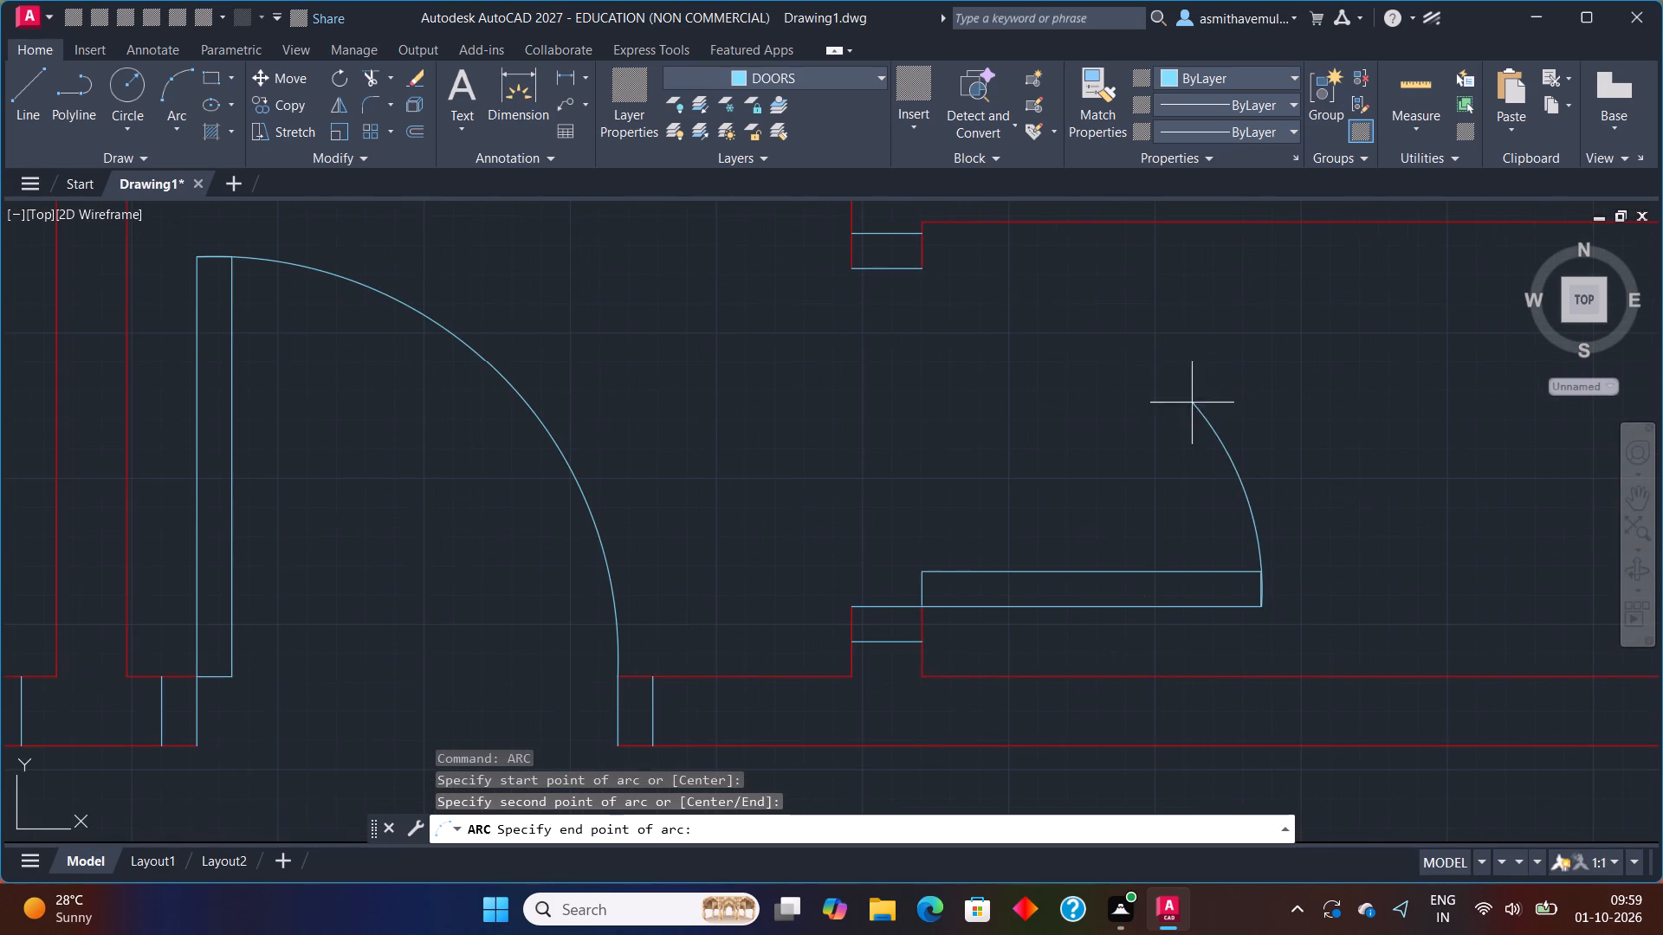
left_click(923, 266)
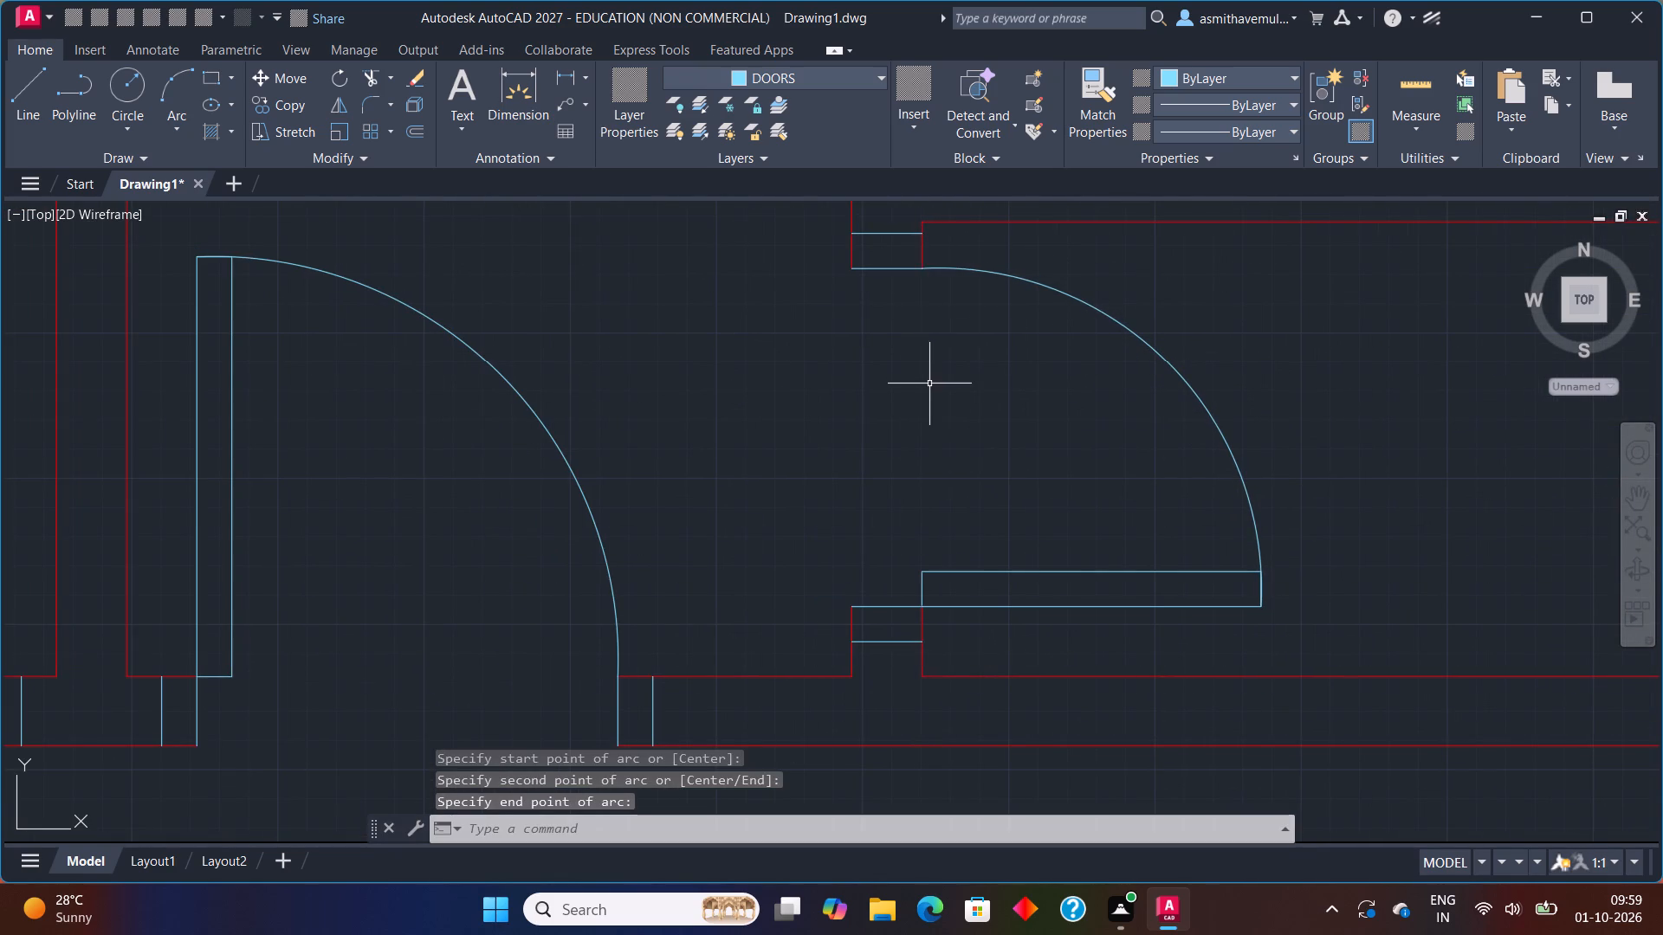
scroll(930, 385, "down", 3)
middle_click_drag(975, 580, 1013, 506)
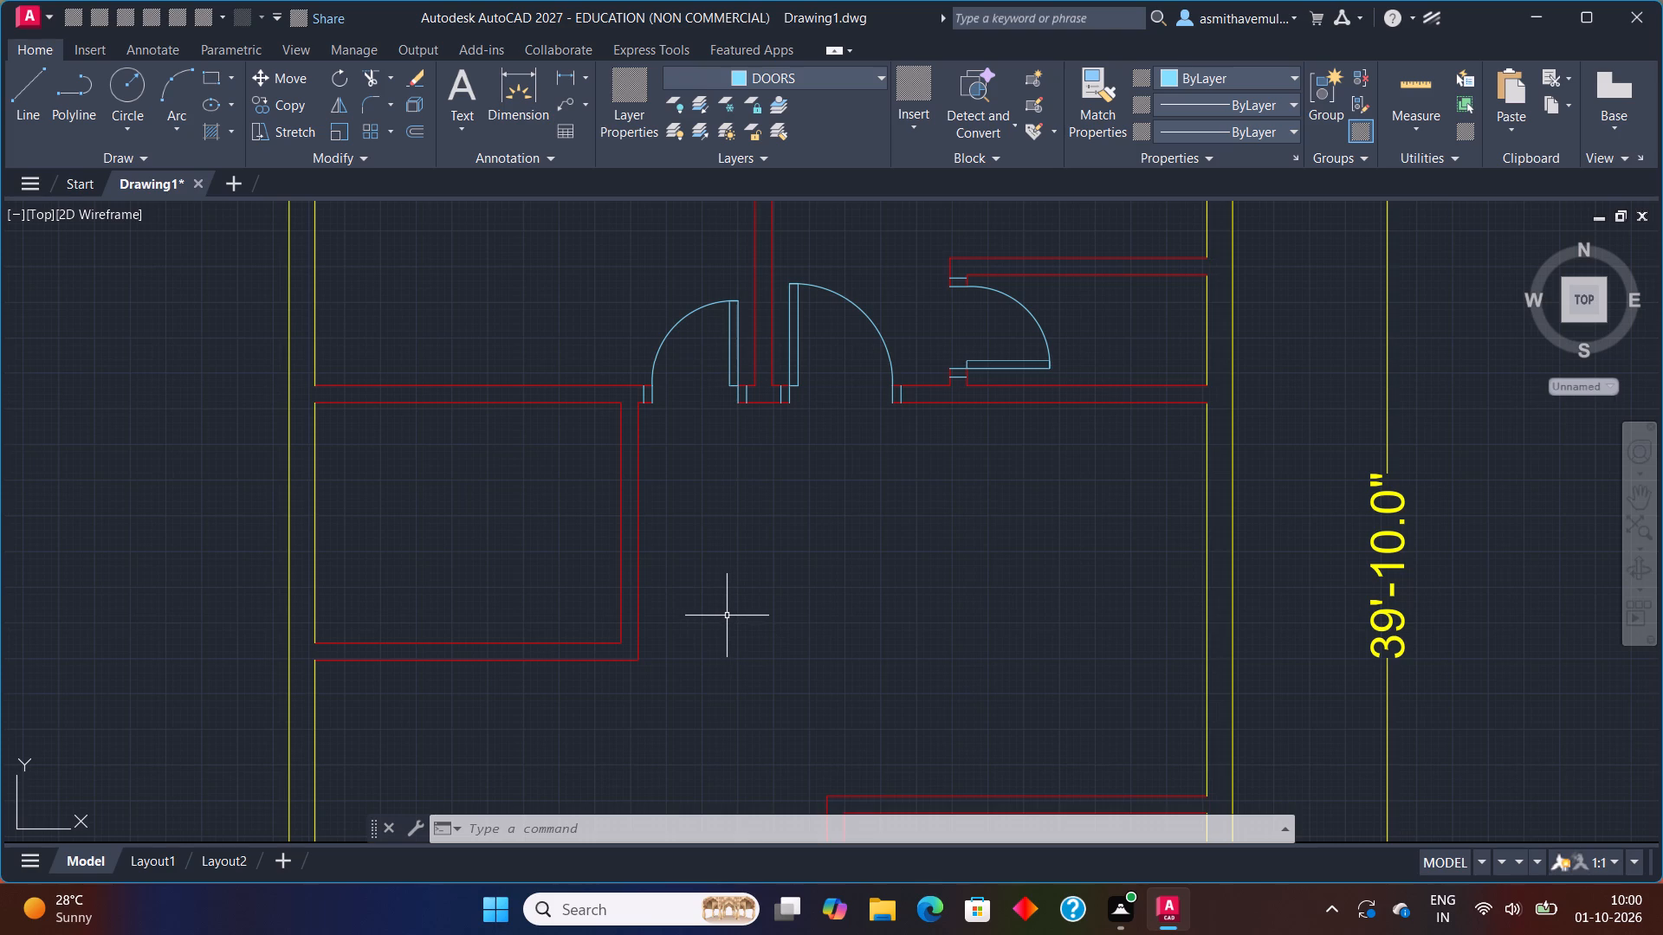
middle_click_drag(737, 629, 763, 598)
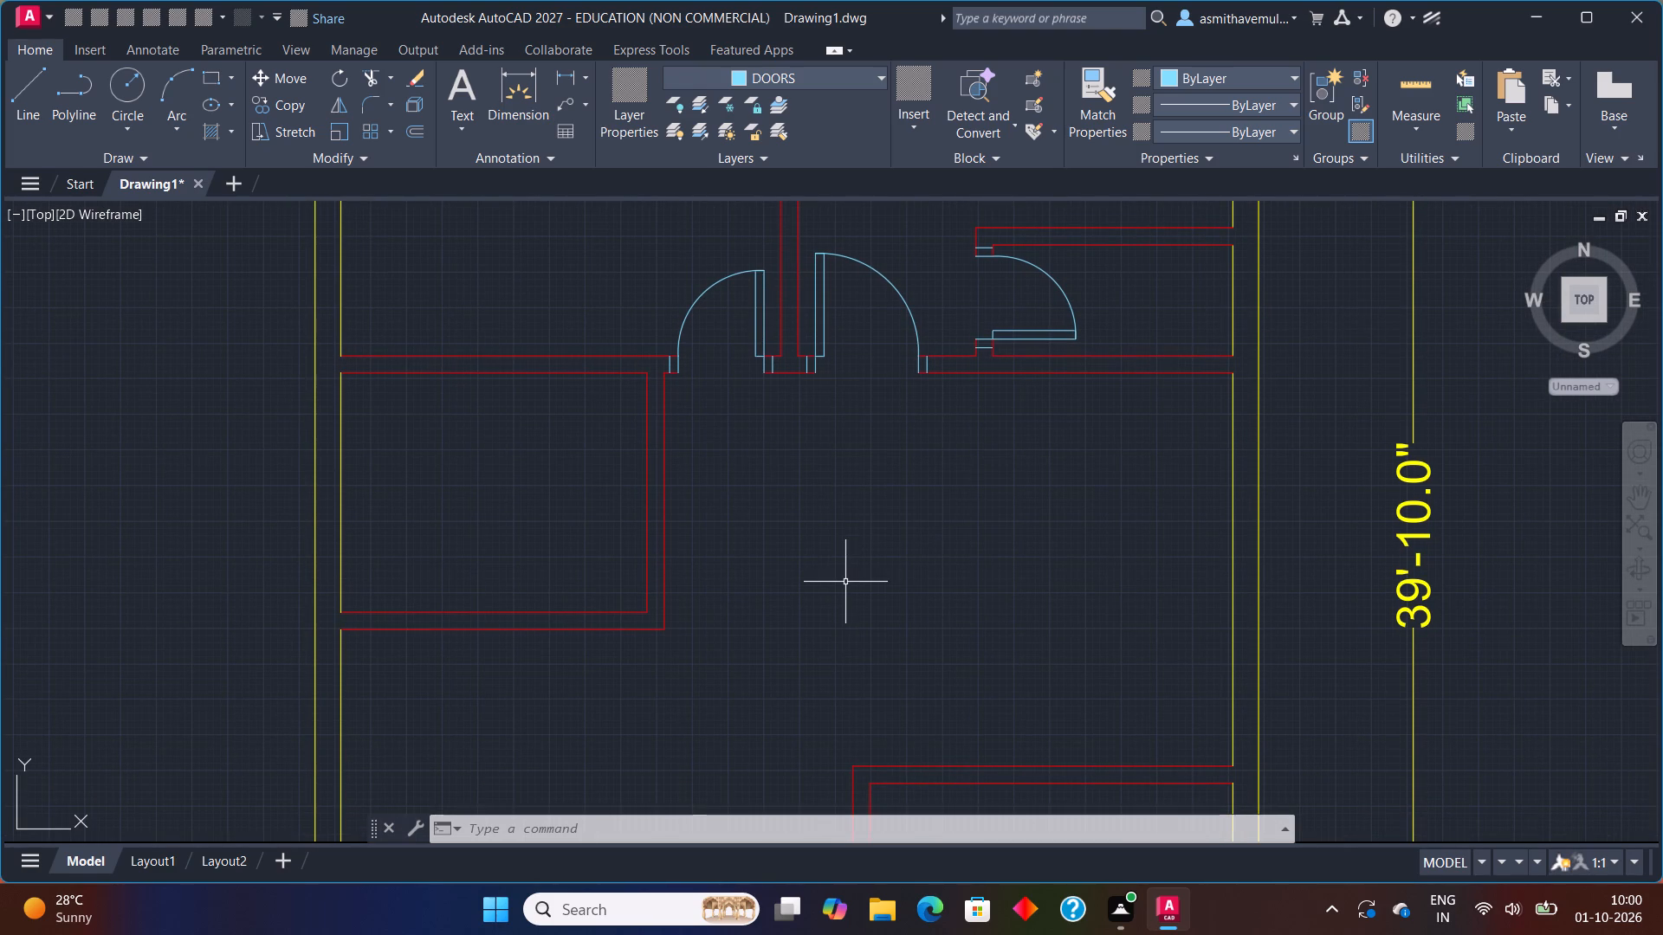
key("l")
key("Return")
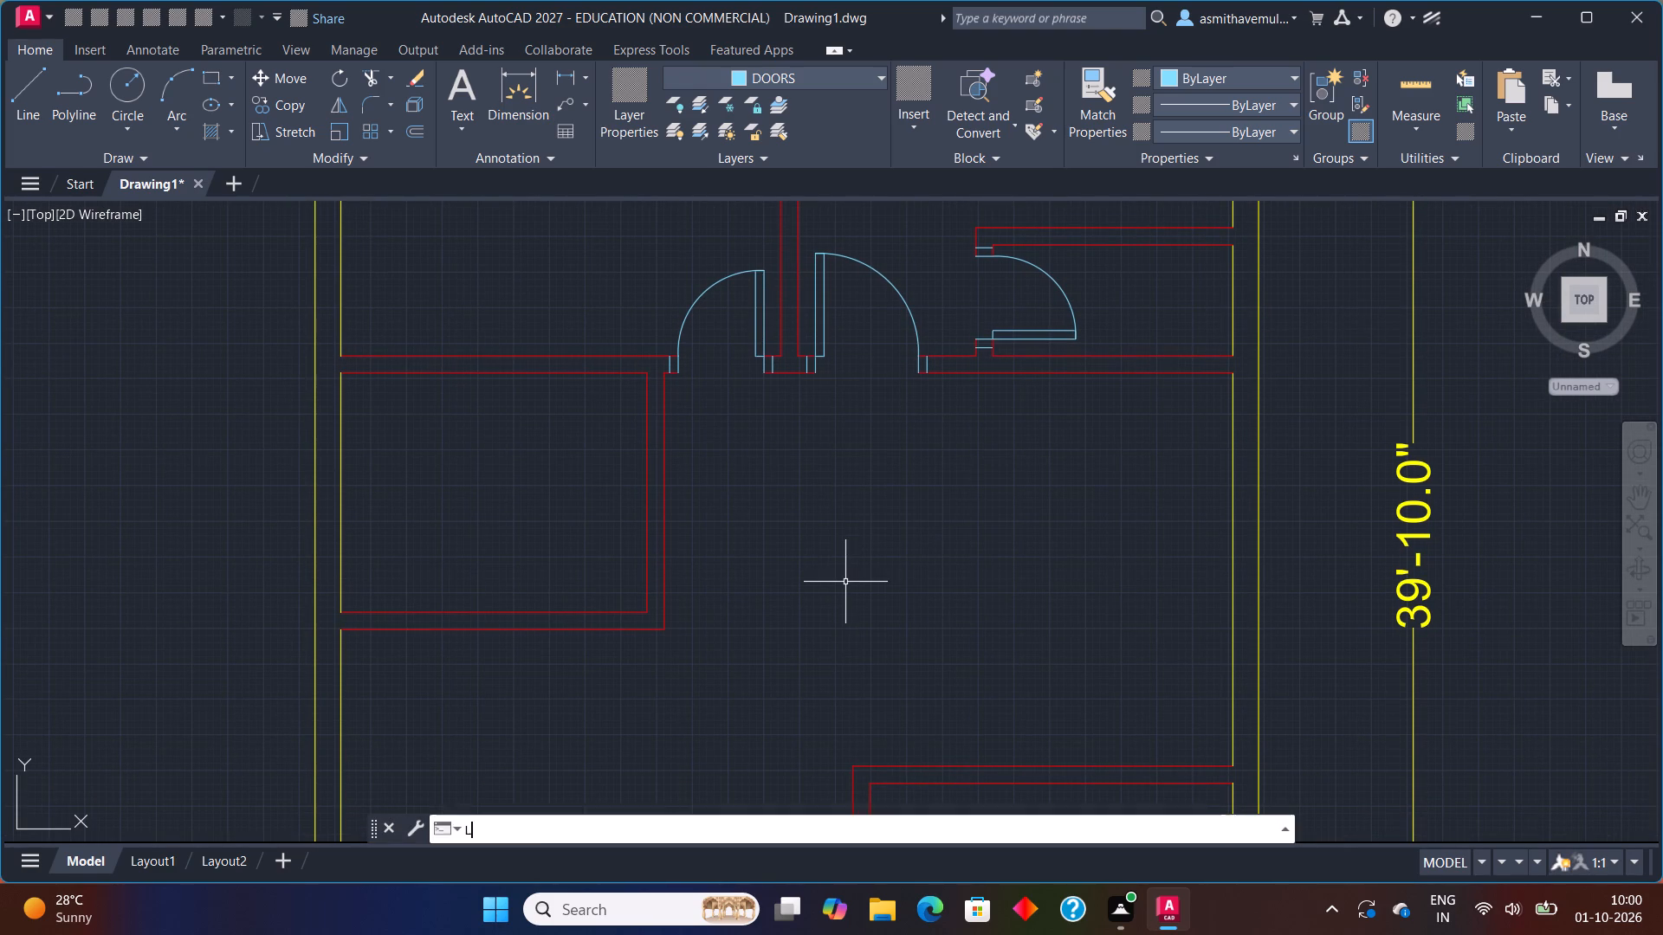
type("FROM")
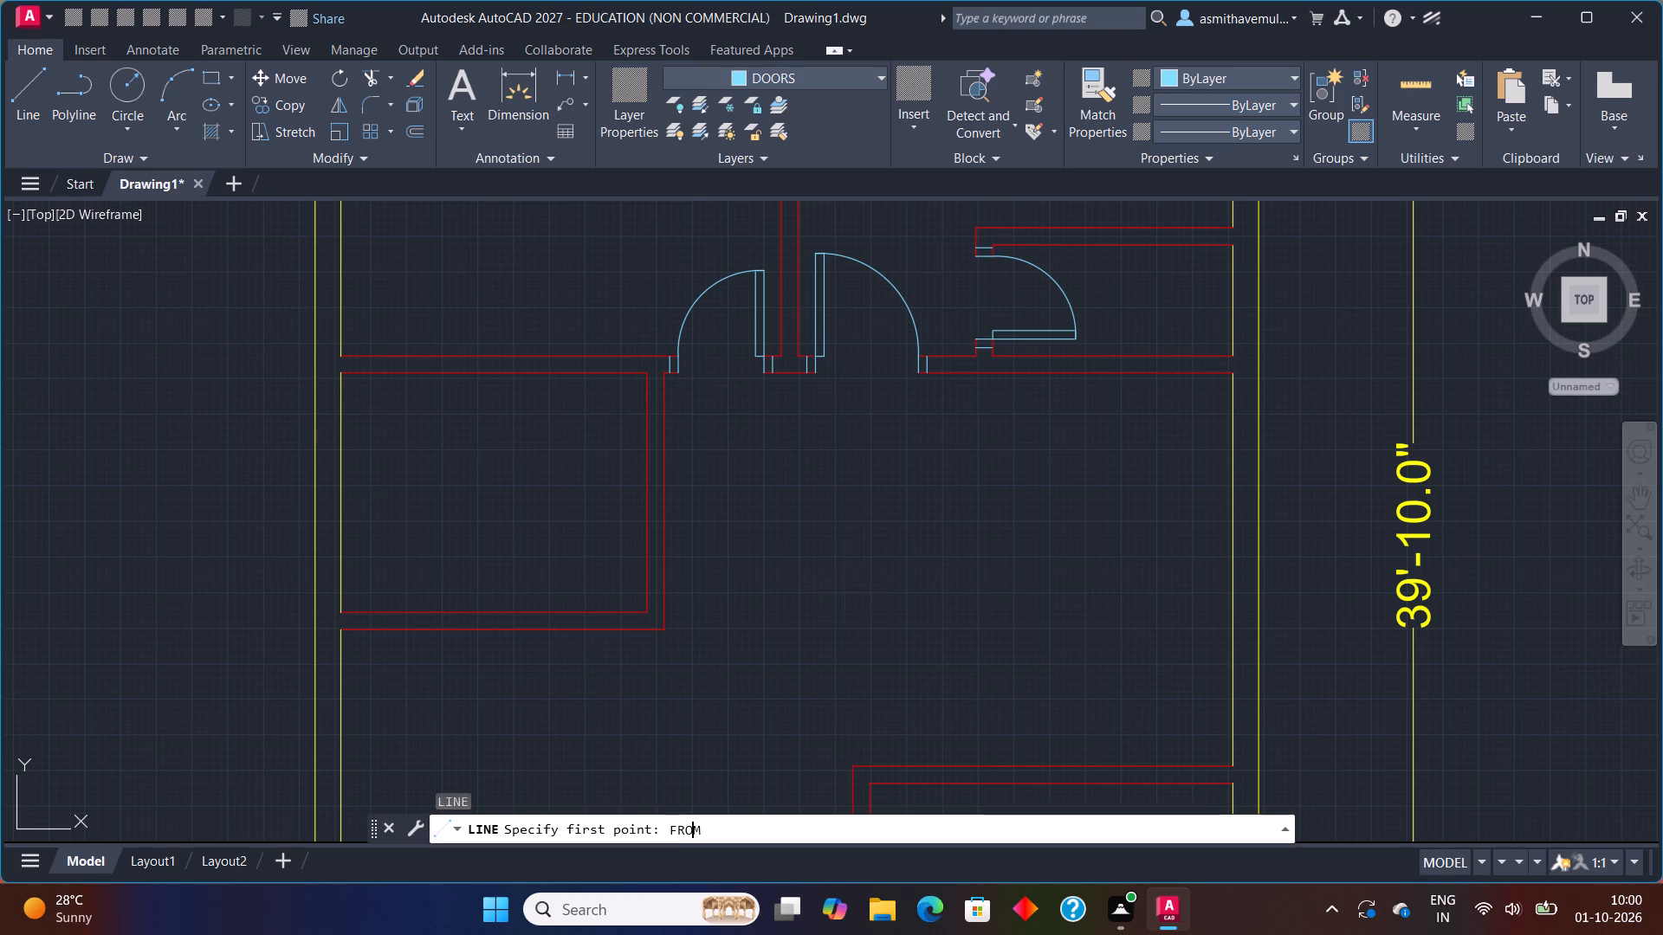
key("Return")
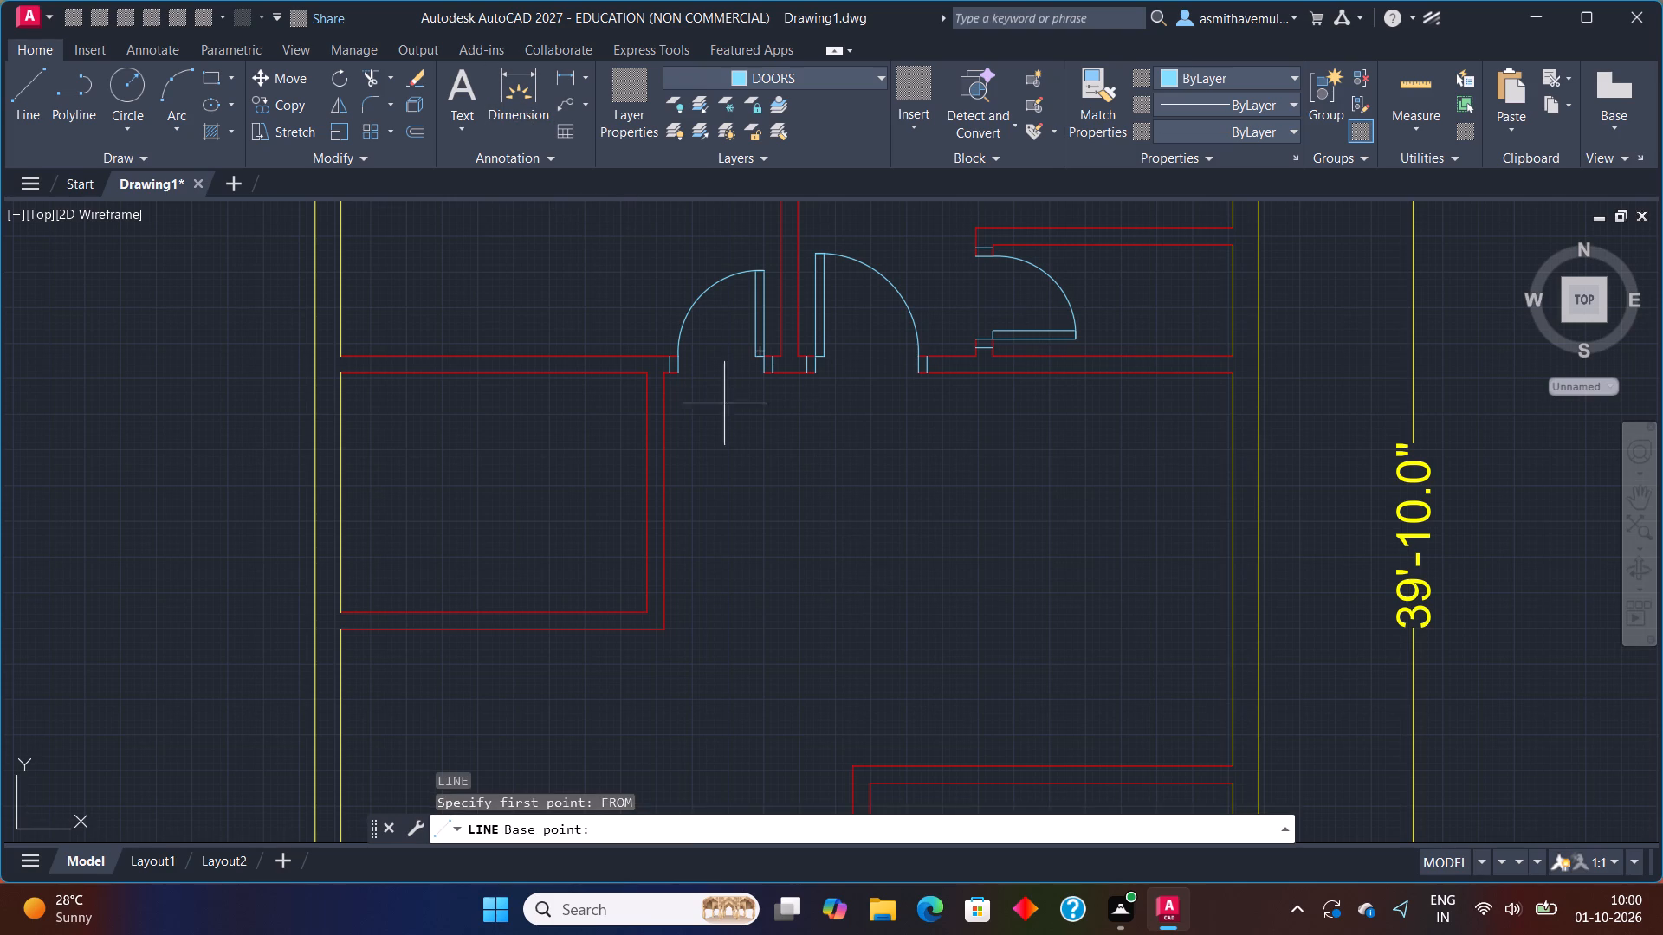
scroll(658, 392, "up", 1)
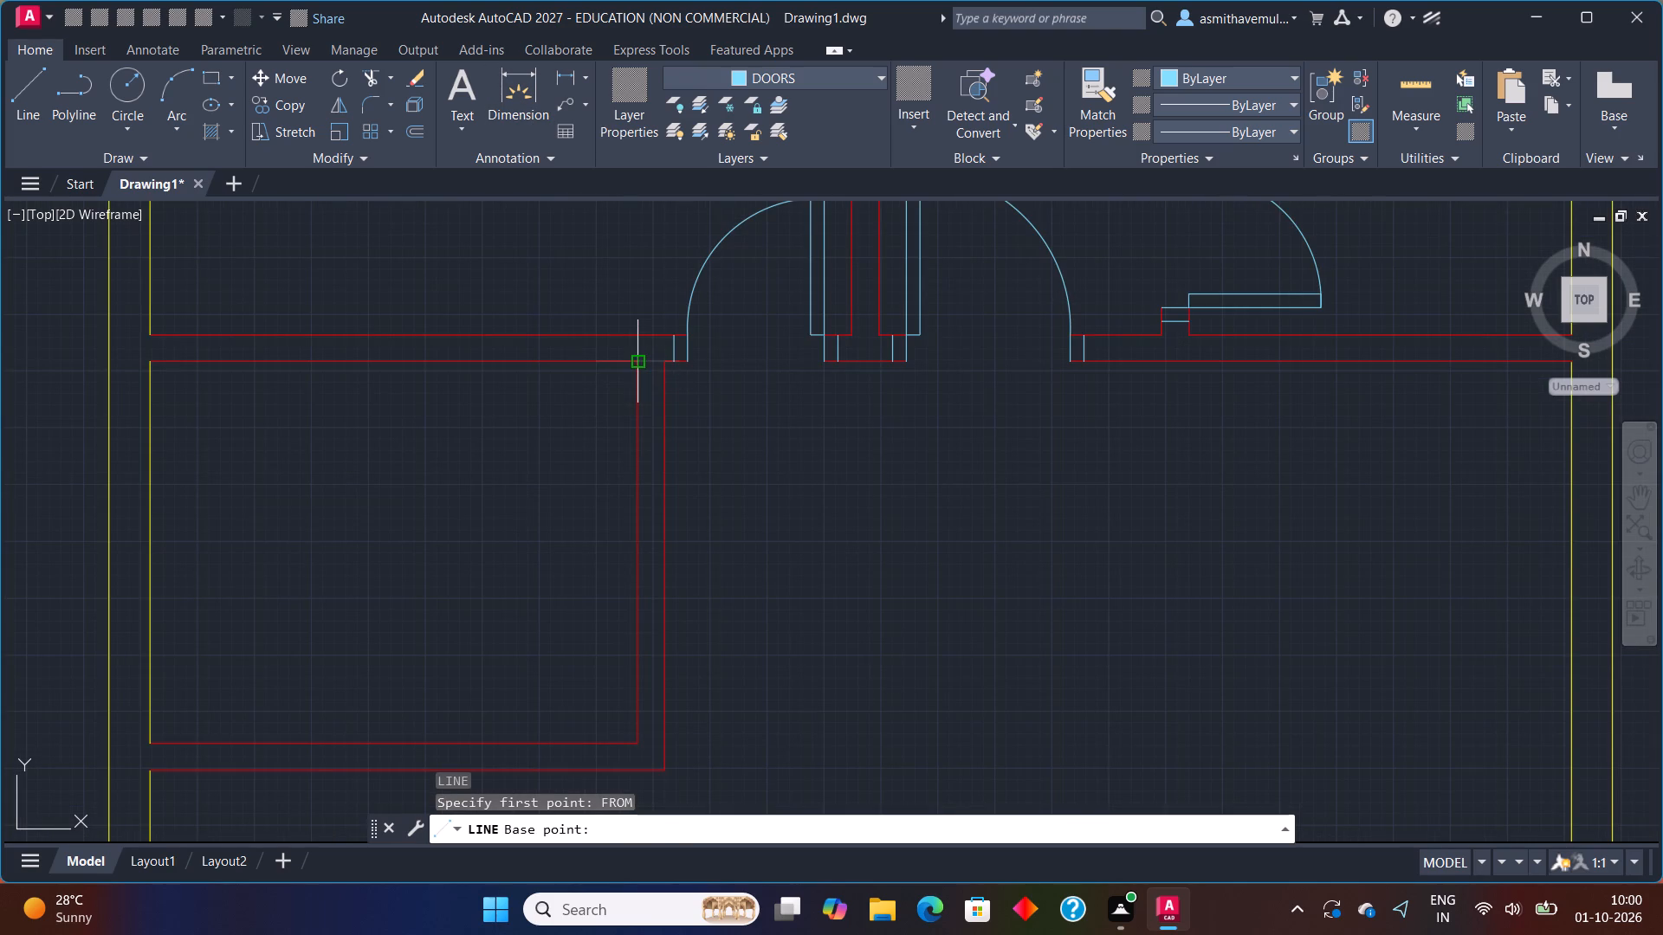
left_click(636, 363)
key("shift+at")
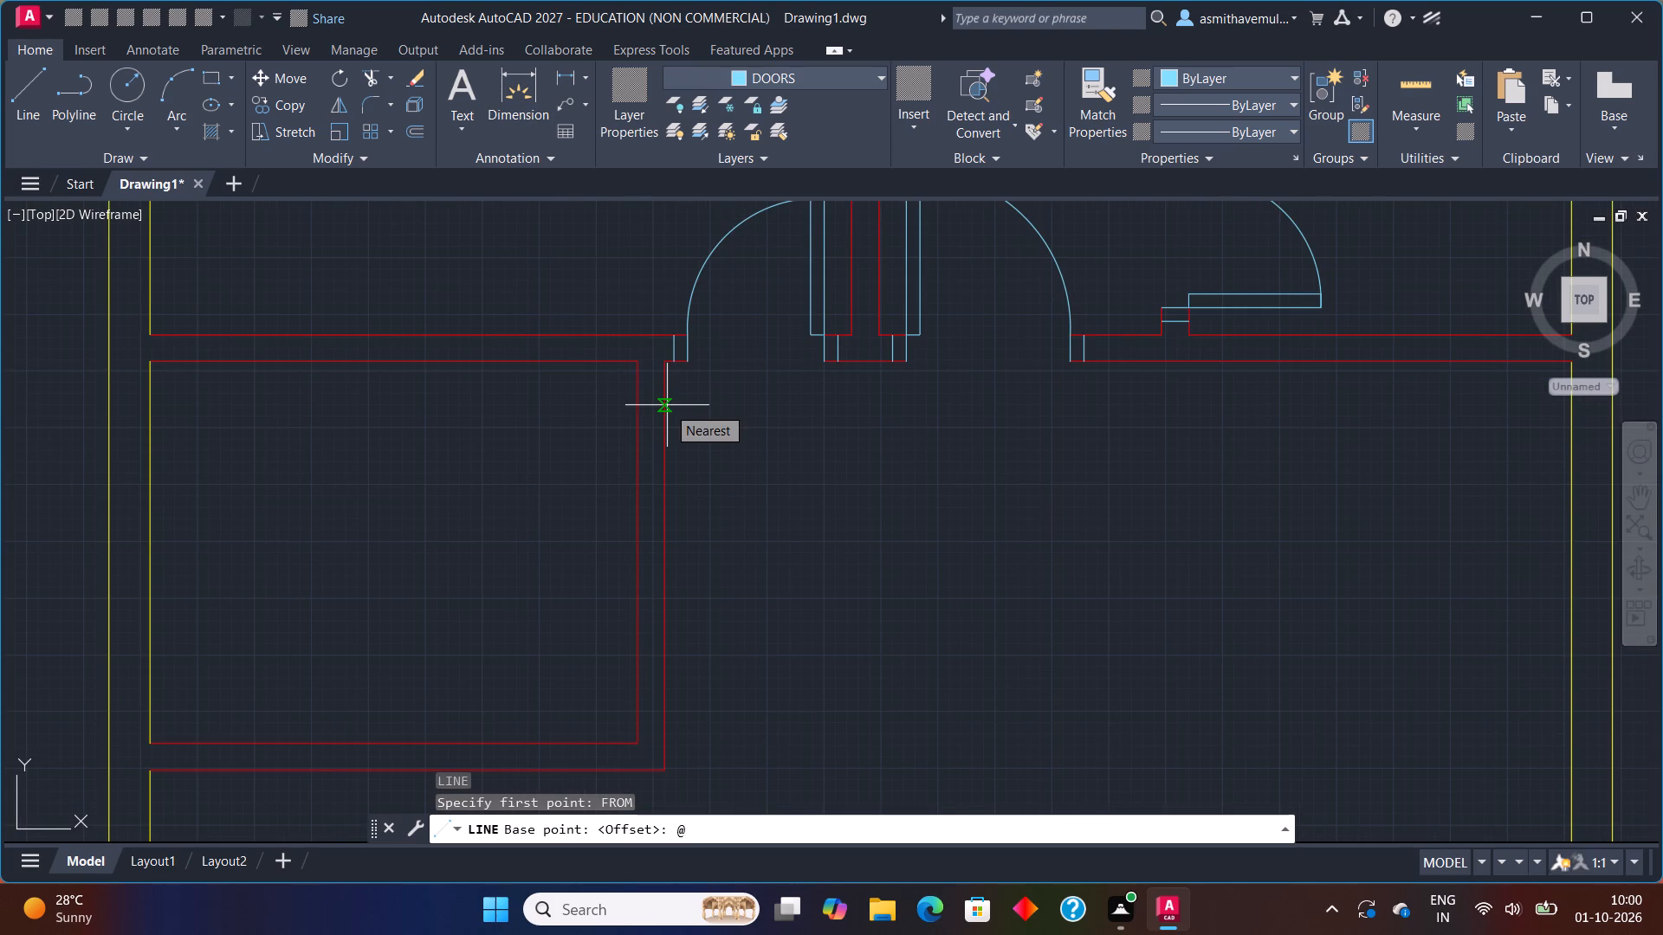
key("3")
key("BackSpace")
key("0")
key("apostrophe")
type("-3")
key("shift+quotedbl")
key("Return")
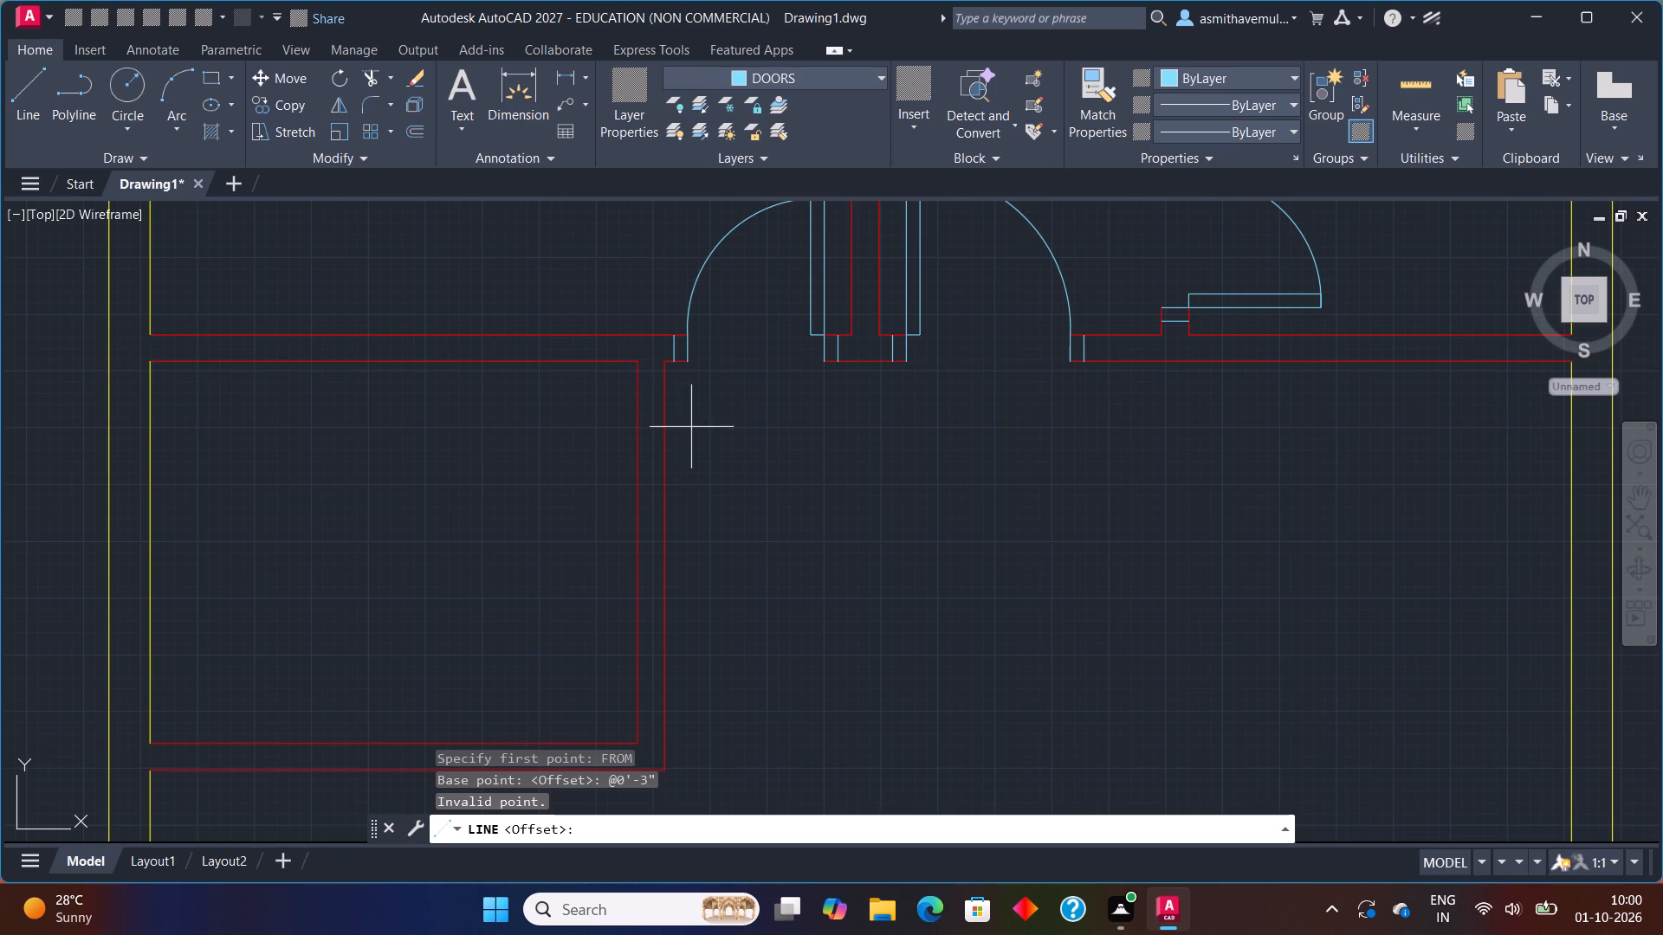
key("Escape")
Draw a line across the left-hand room's right wall, starting 3" below the room's upper-right inner corner.
key("l")
key("Return")
type("FROM")
key("Return")
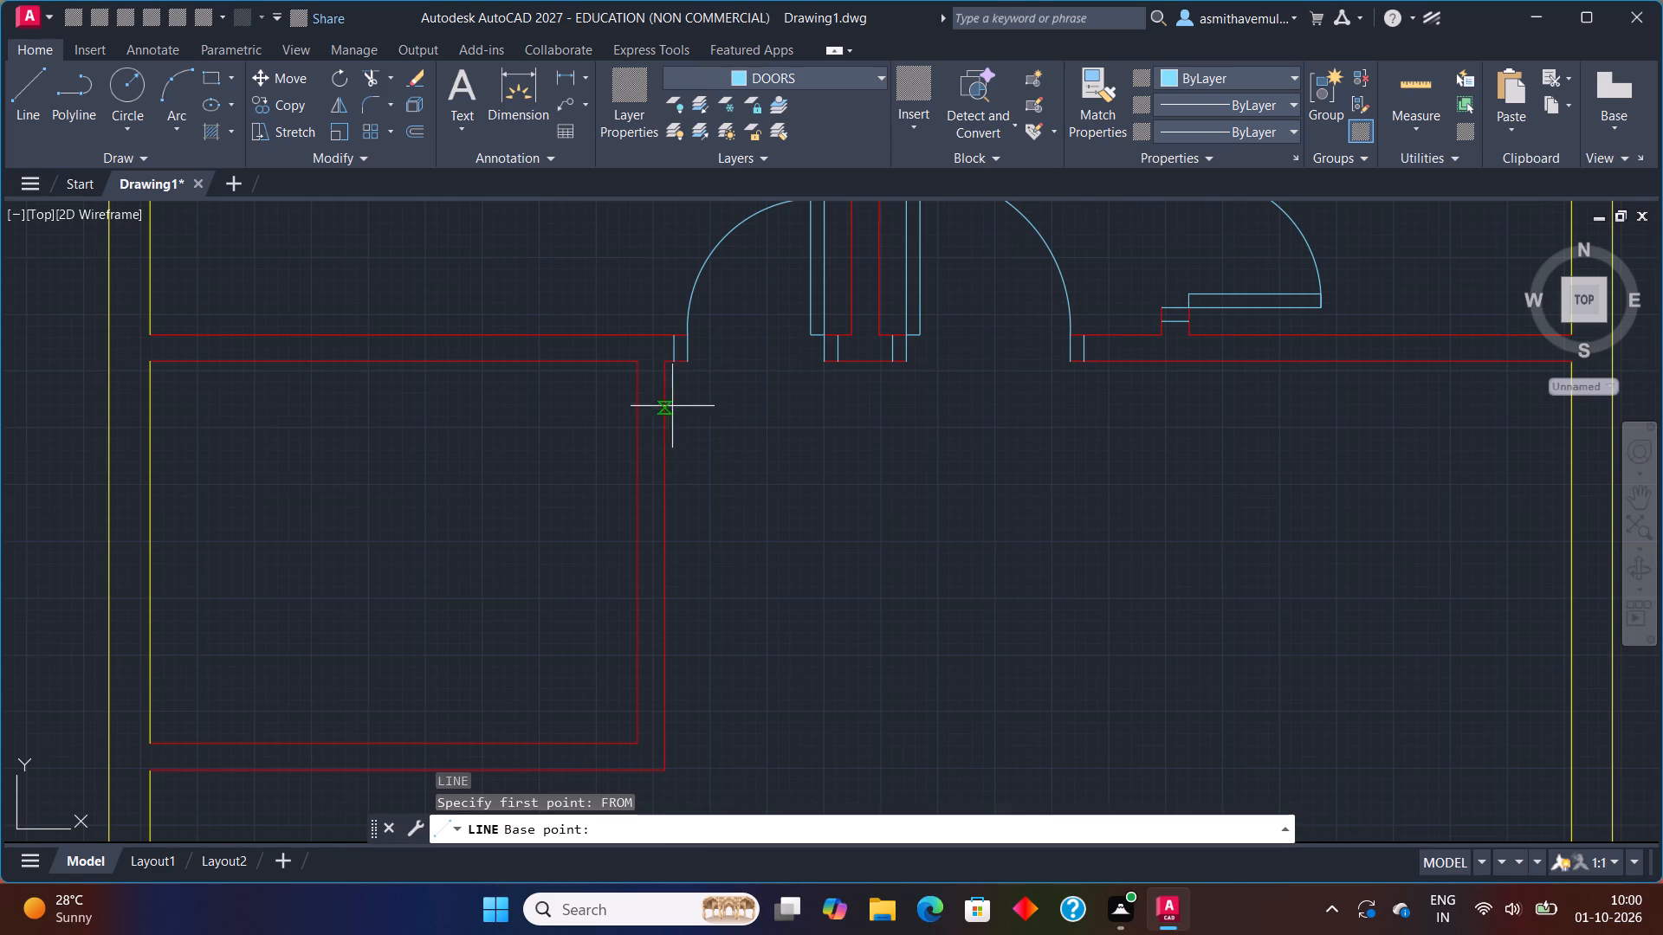
left_click(640, 367)
key("shift+at")
type("0,")
type("-3")
key("shift+quotedbl")
key("Return")
scroll(617, 371, "up", 3)
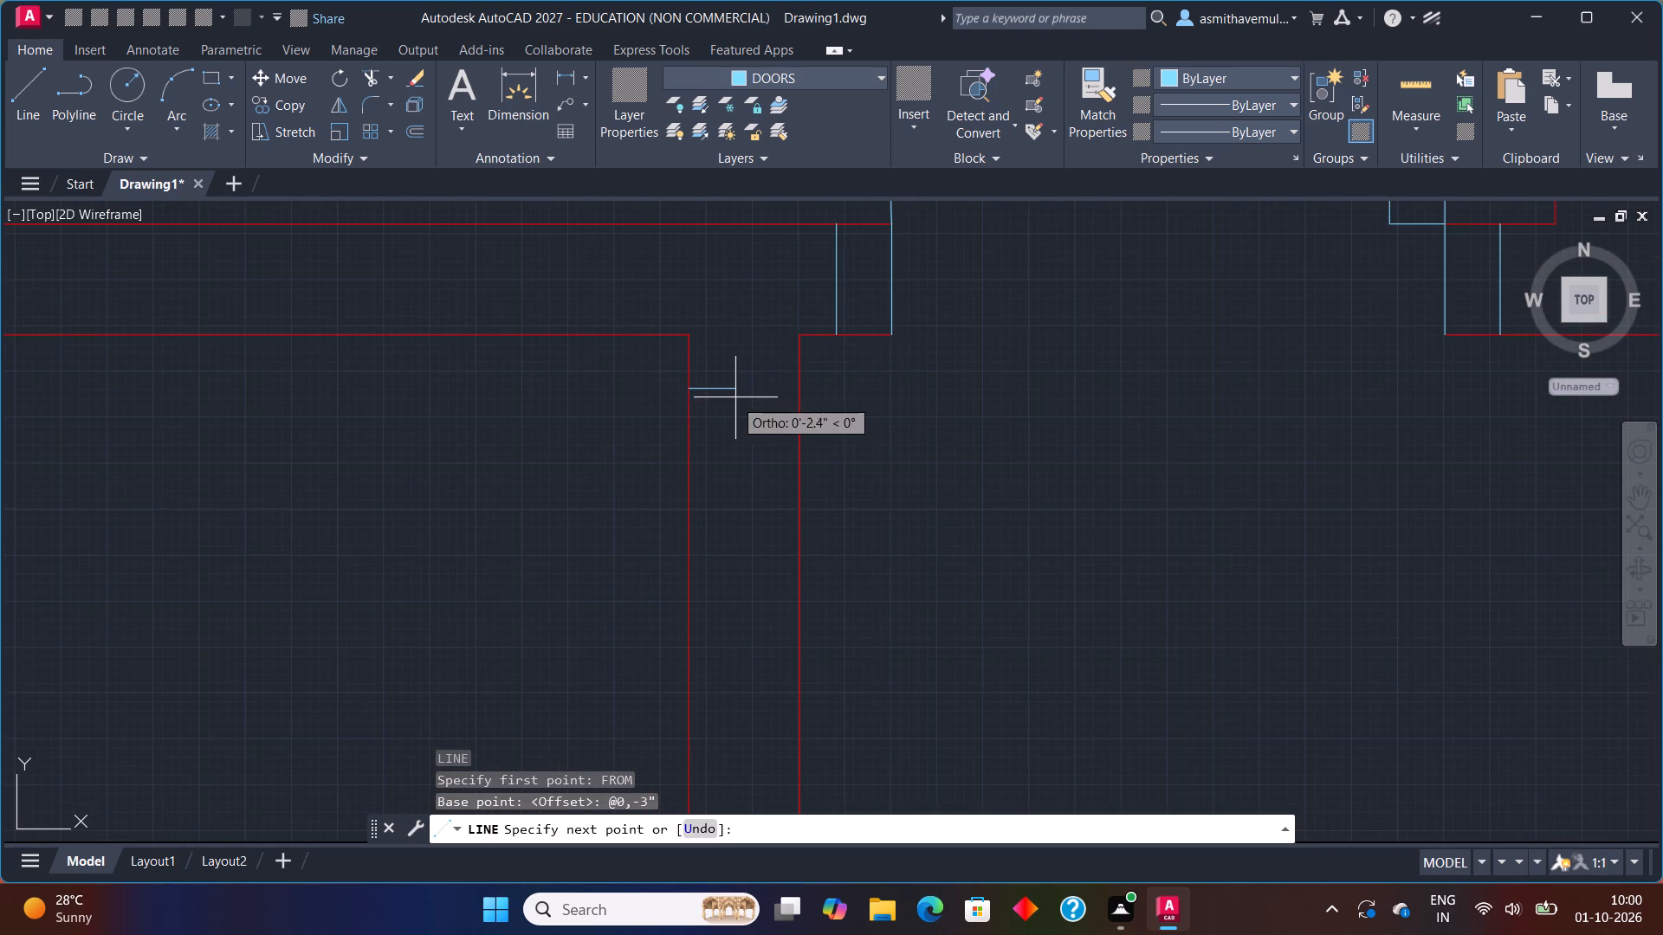
left_click(801, 389)
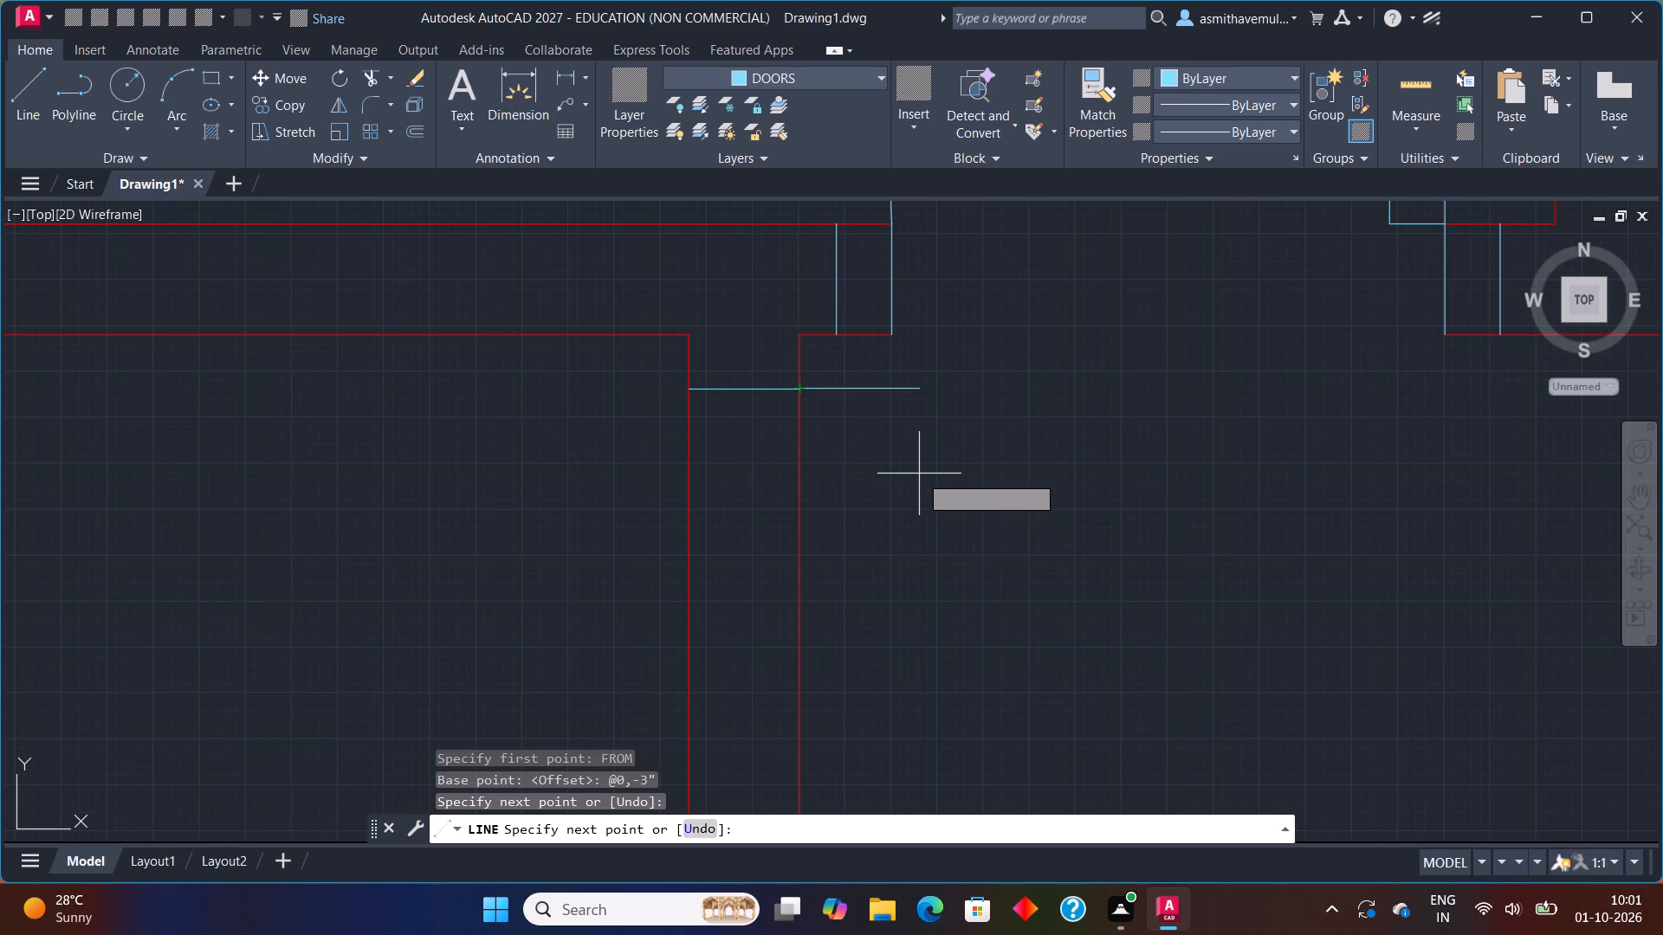
key("Escape")
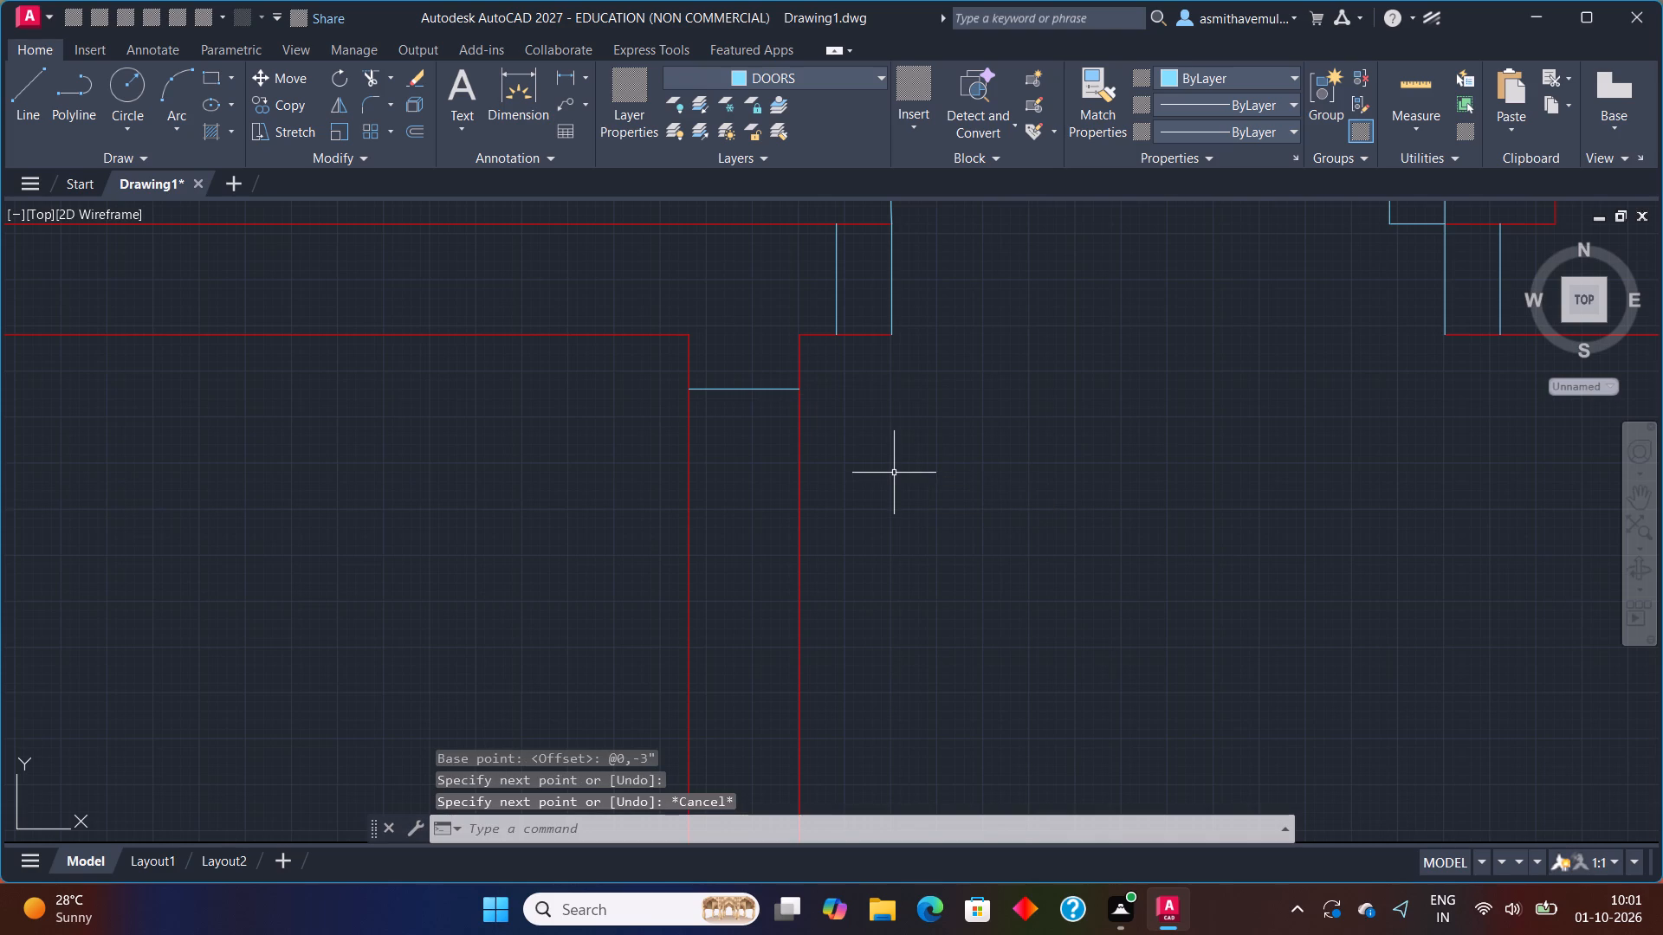
Offset the new line in the left-hand room's right wall 3" downward.
key("o")
key("Return")
key("3")
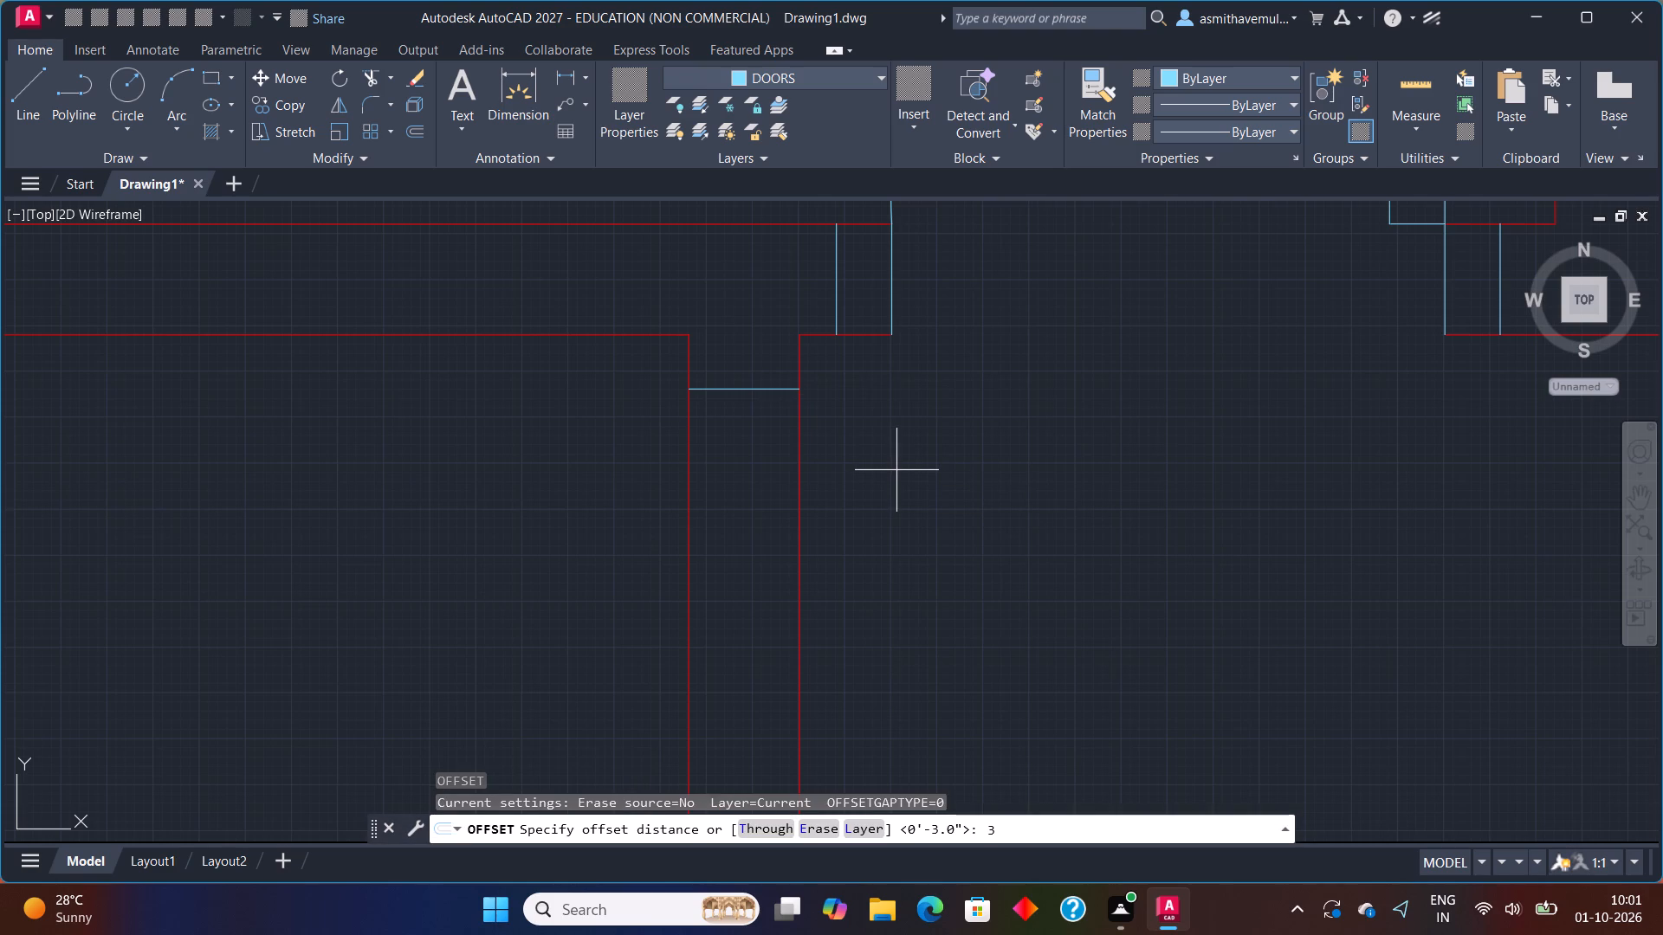
key("shift+quotedbl")
key("Return")
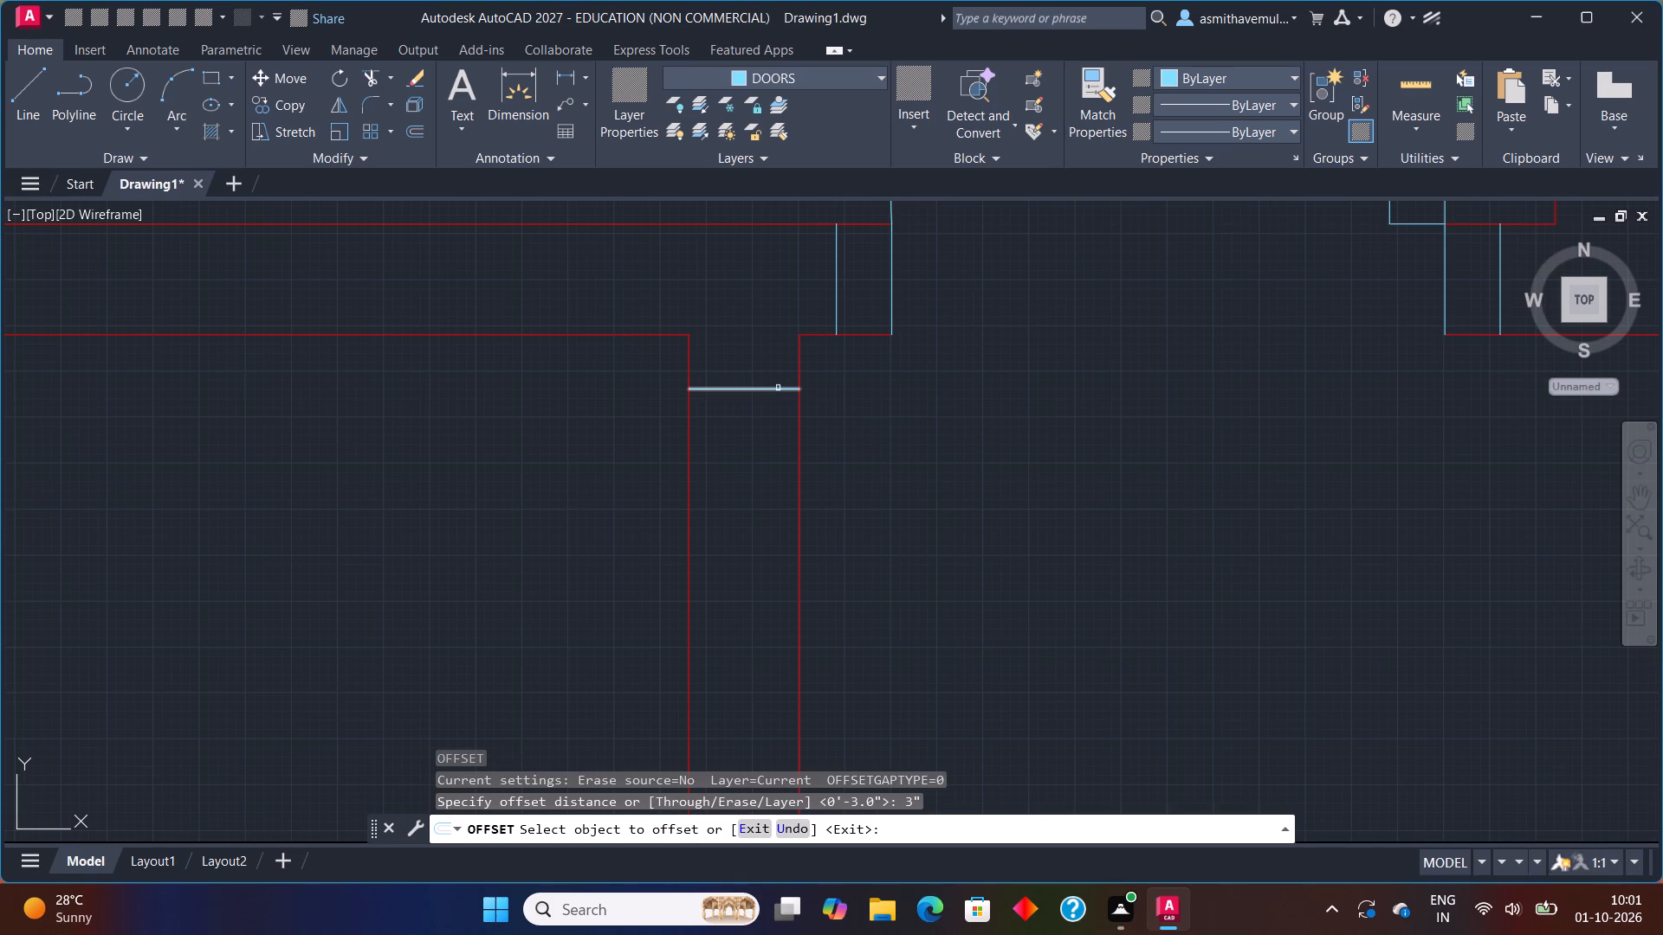
left_click(778, 390)
left_click(778, 446)
key("Escape")
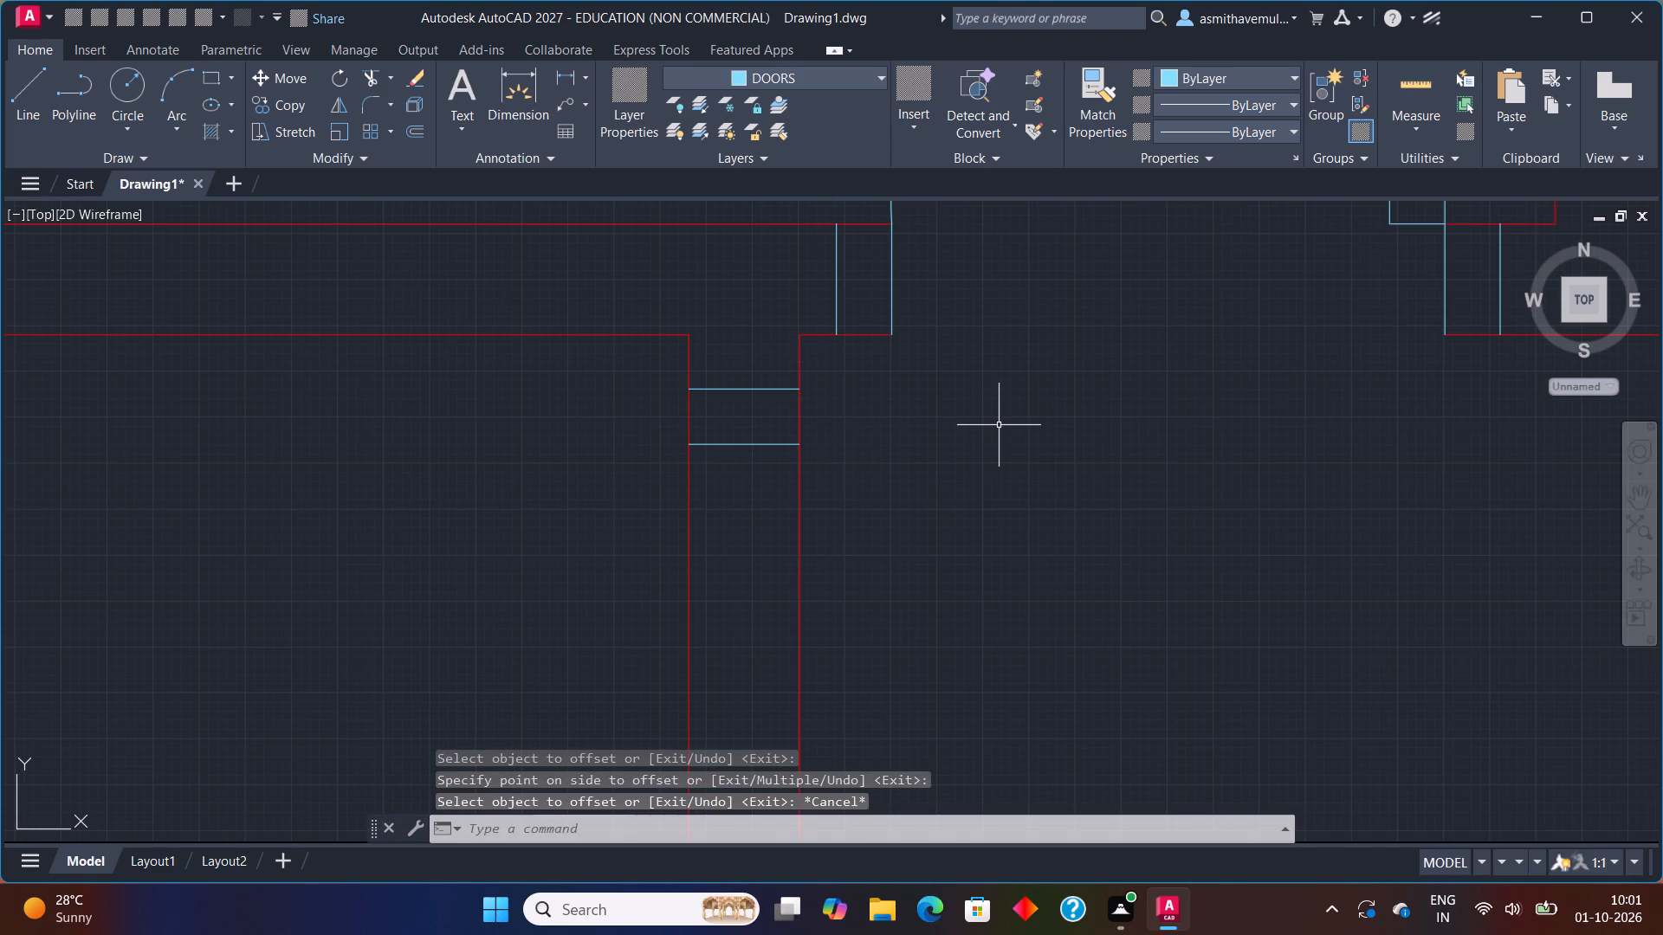
Offset the lower of the two door lines 3' downward to mark the door opening's width.
key("o")
key("Return")
type("3'")
key("Return")
scroll(940, 464, "down", 1)
middle_click_drag(886, 502, 888, 480)
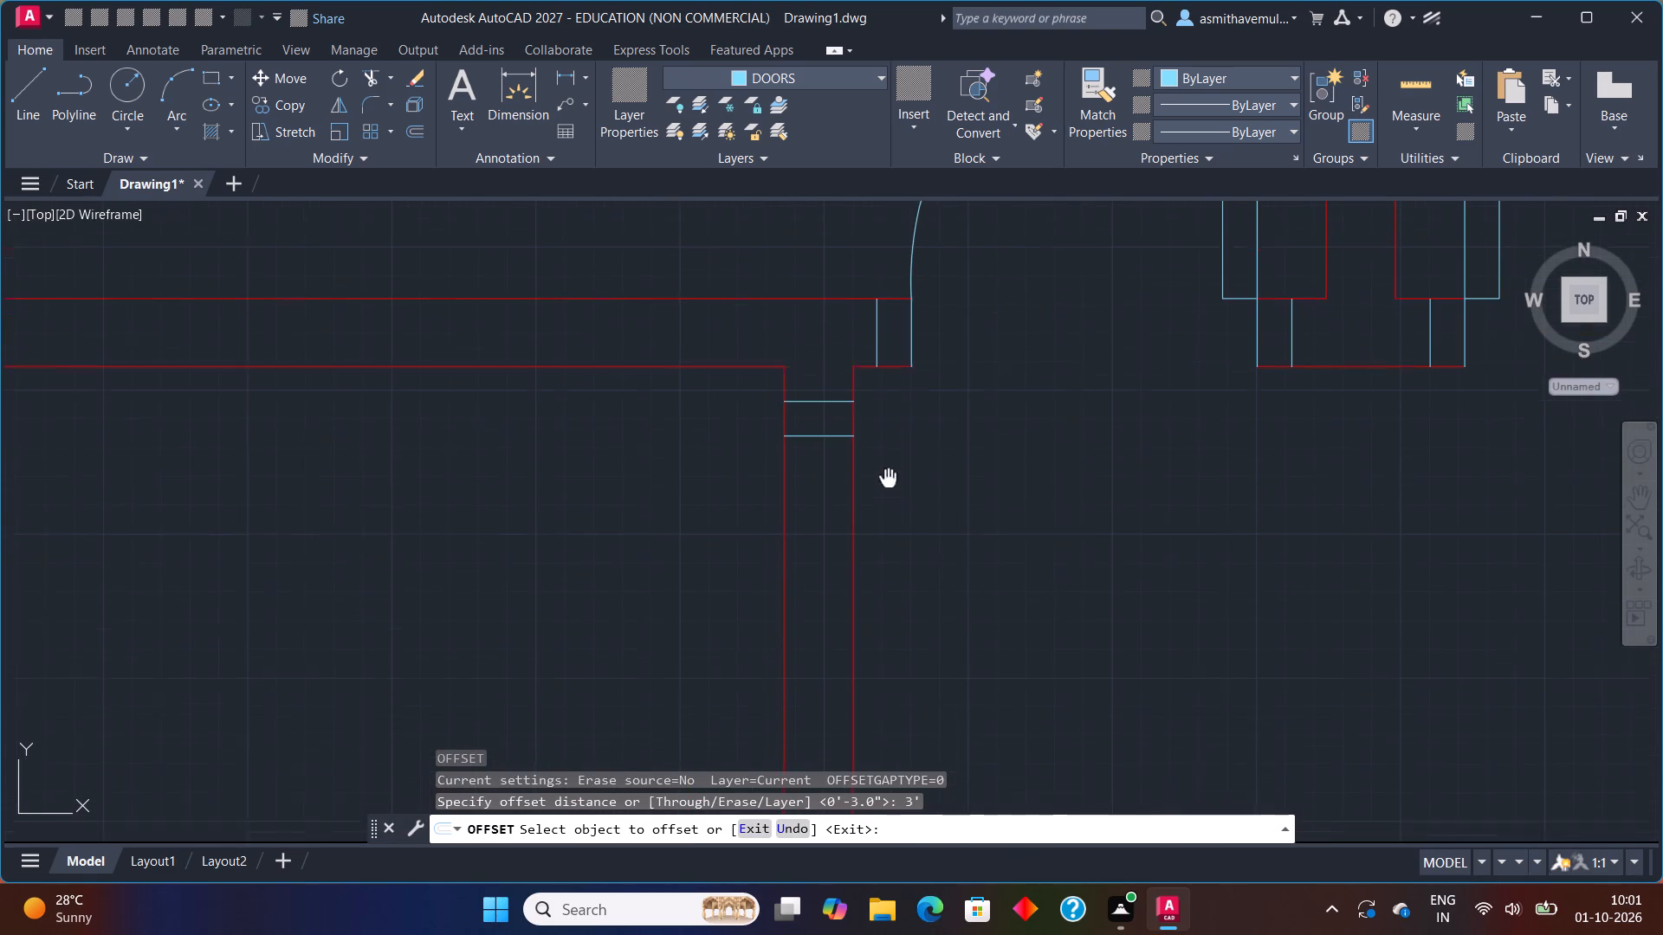
middle_click_drag(888, 480, 888, 340)
left_click(831, 288)
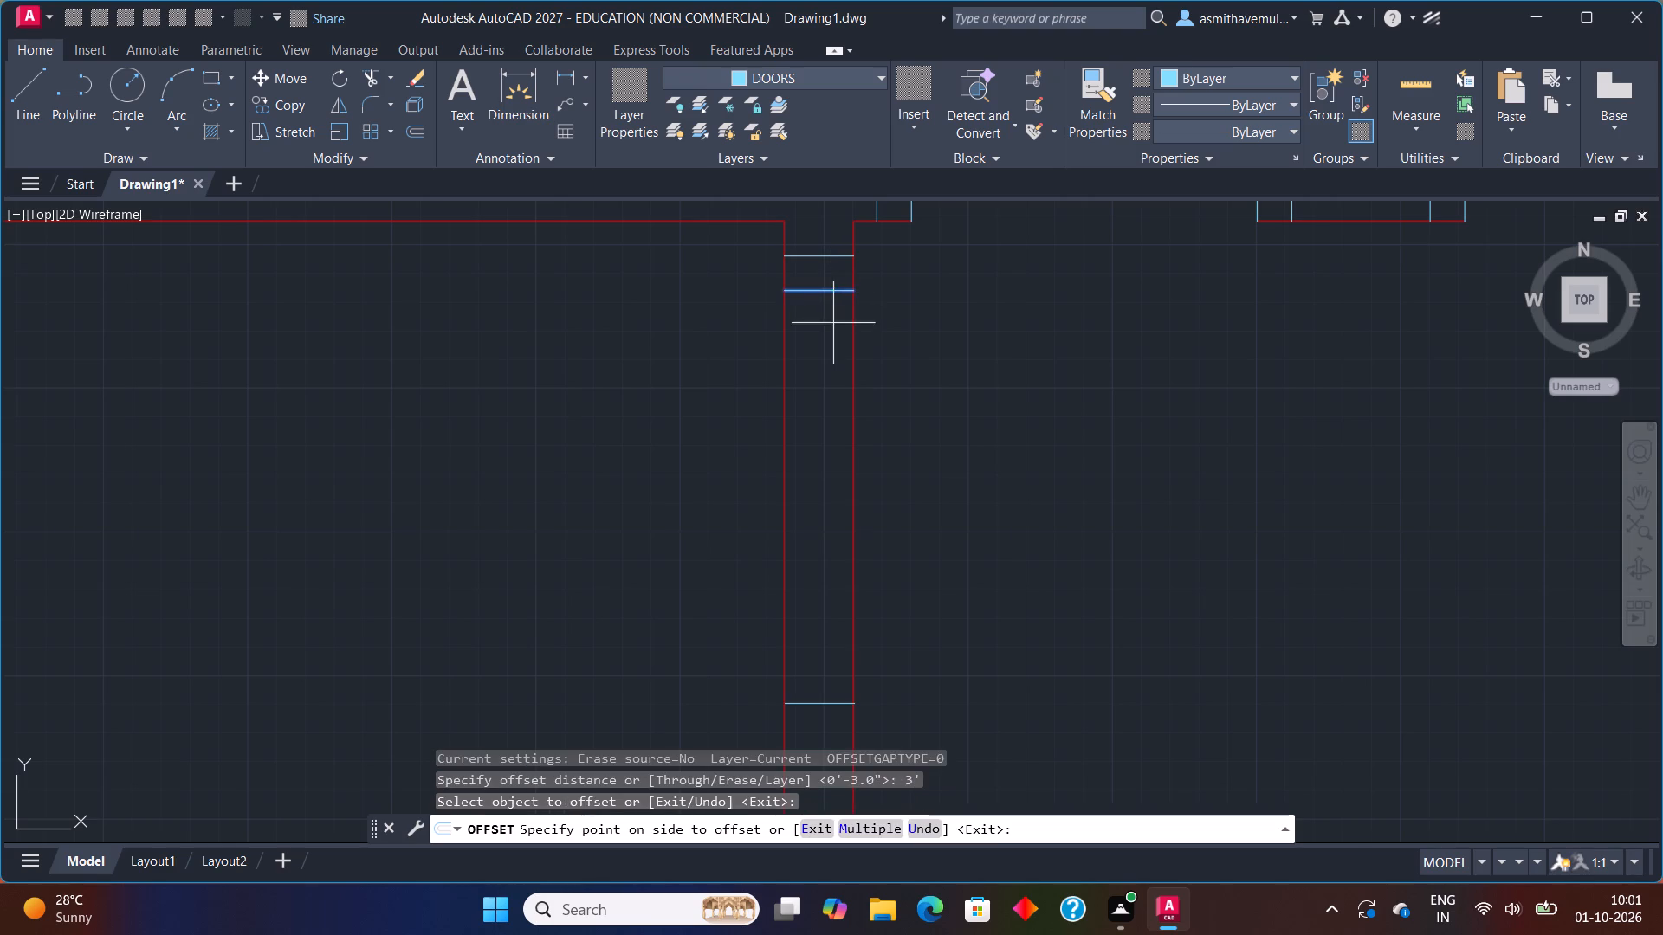
left_click(833, 338)
key("Escape")
Offset the lowest door line in the left-hand room's right wall 3" downward.
middle_click_drag(992, 493, 987, 373)
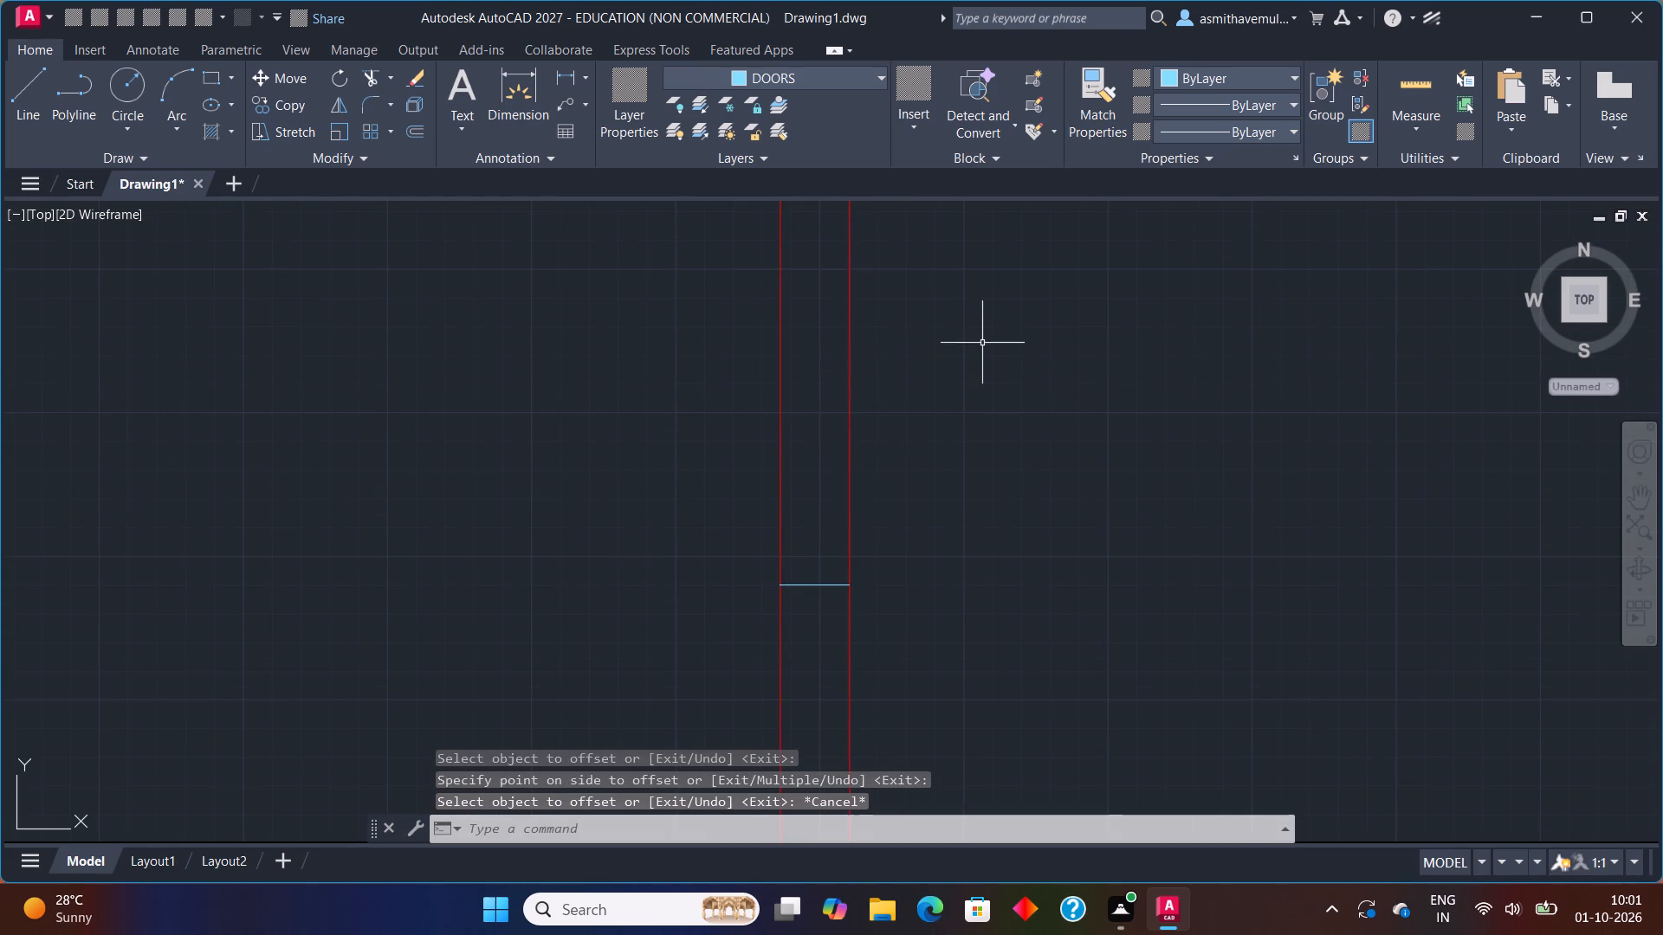
key("o")
key("Return")
key("3")
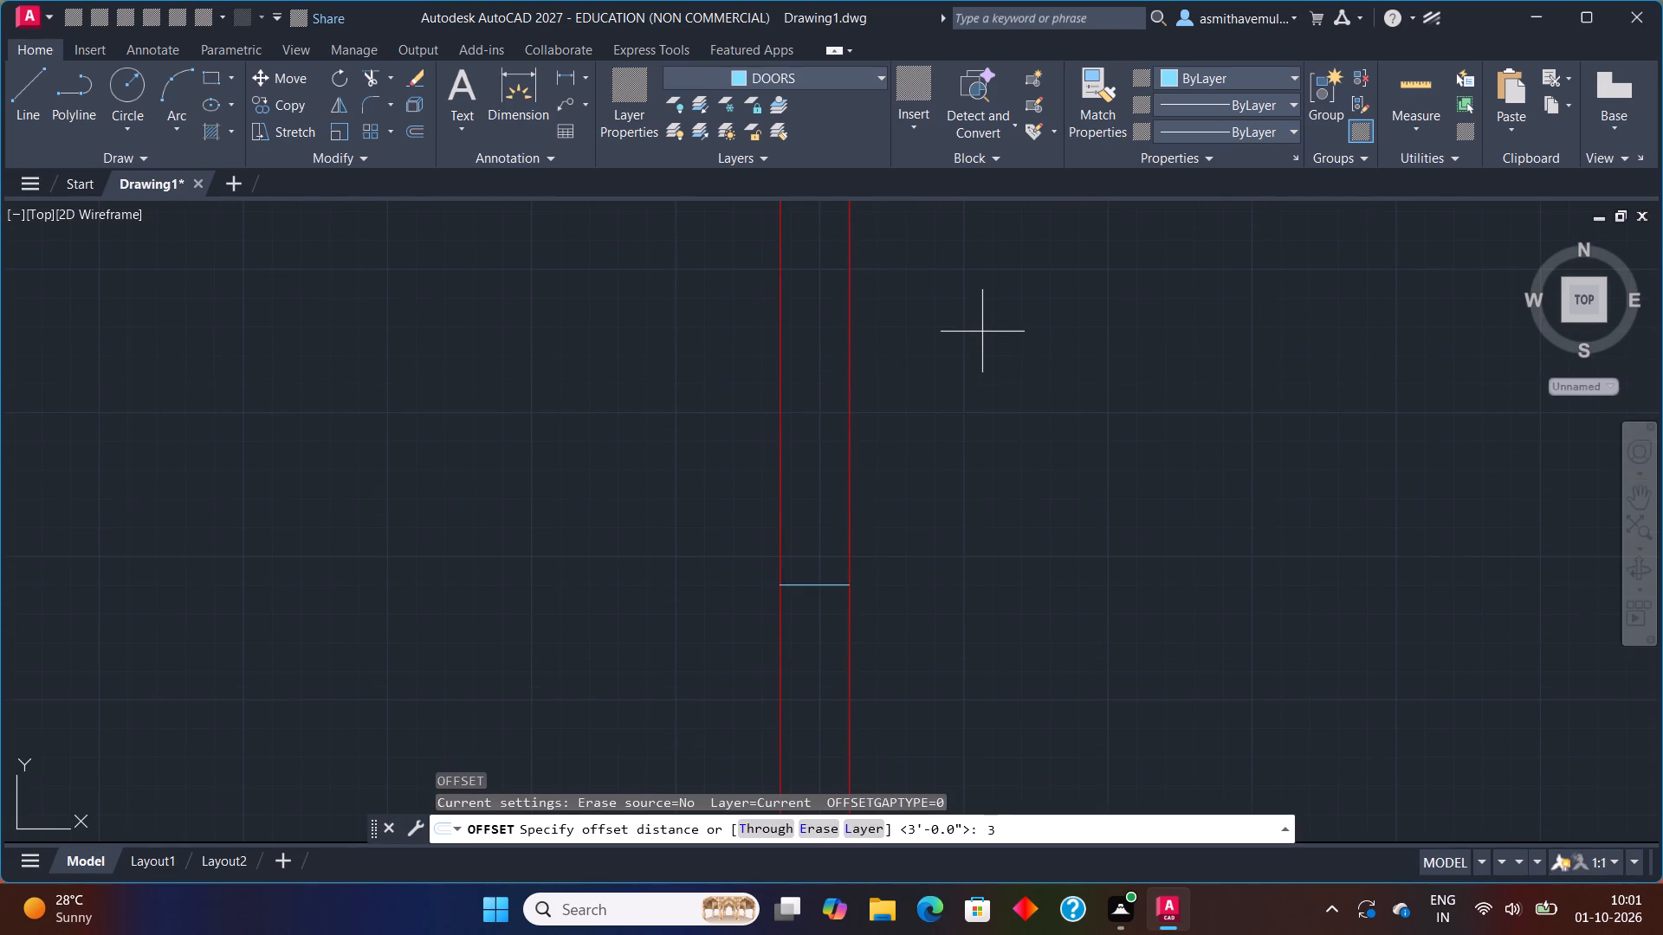
key("shift+quotedbl")
key("Return")
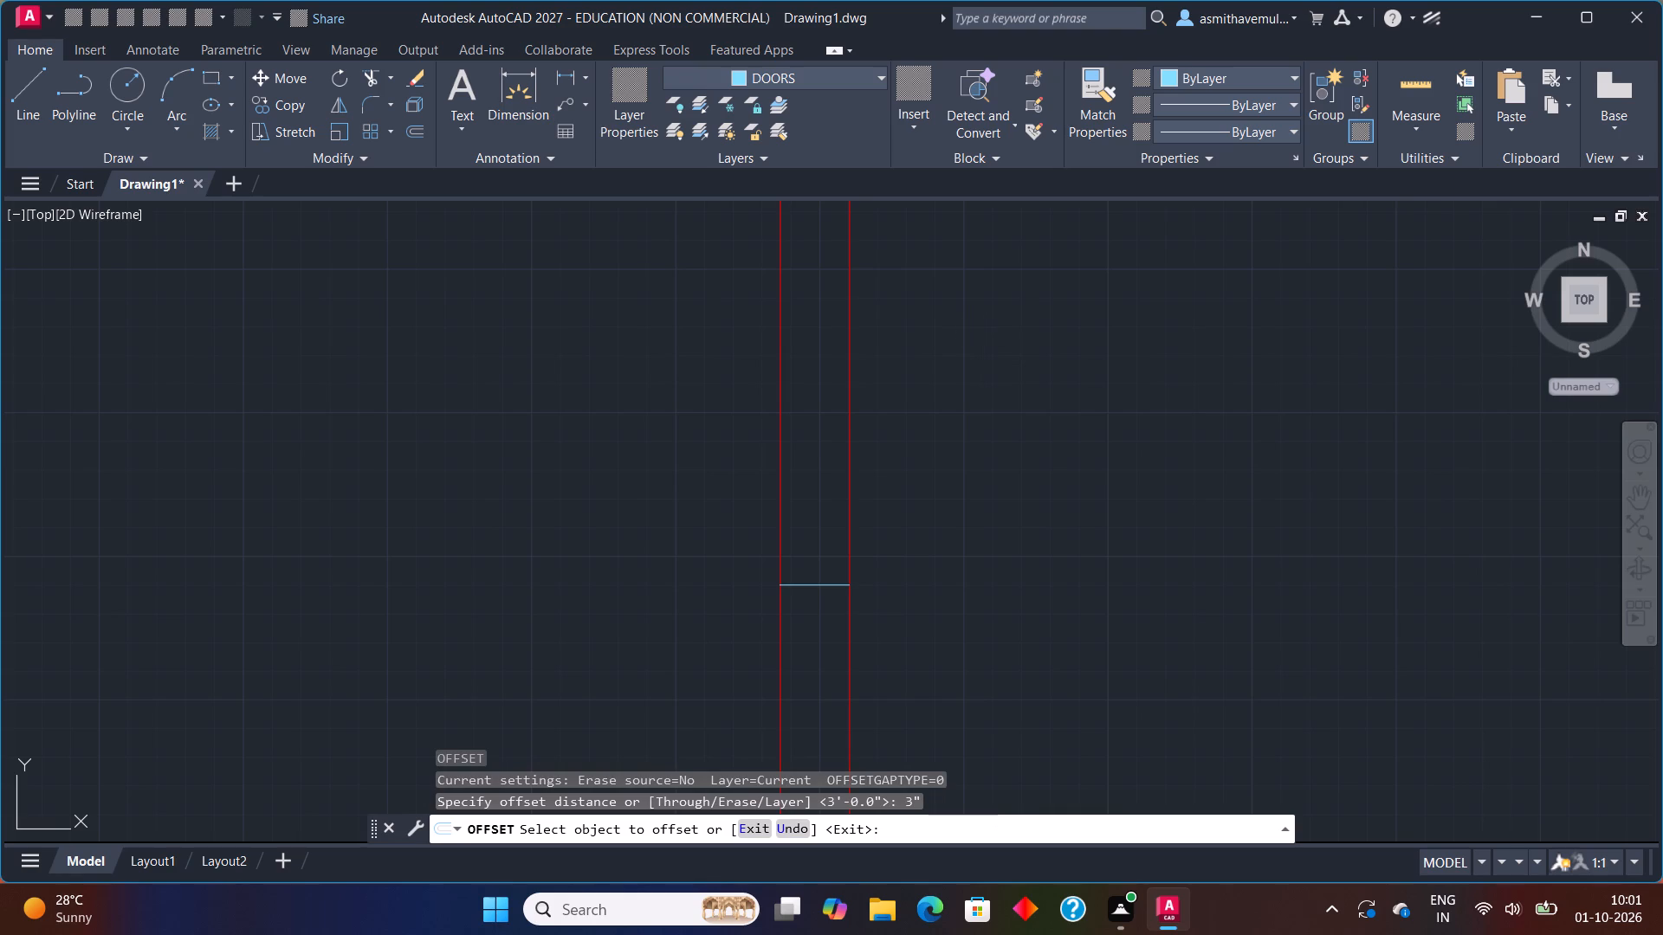
left_click(844, 587)
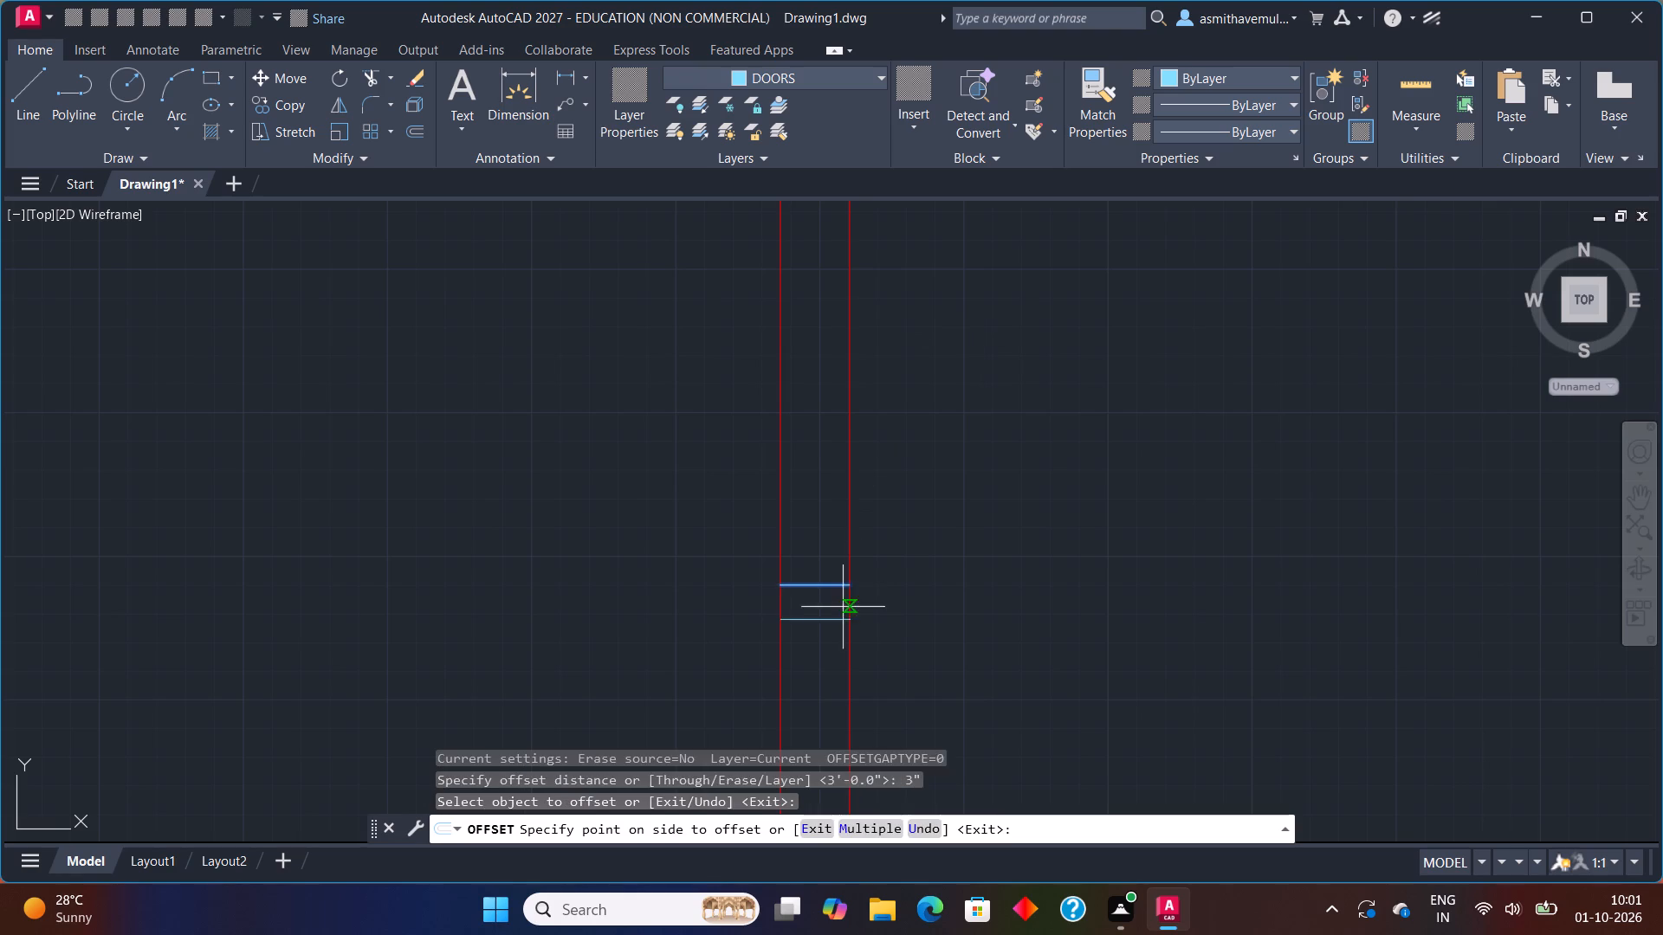
left_click(846, 619)
key("Escape")
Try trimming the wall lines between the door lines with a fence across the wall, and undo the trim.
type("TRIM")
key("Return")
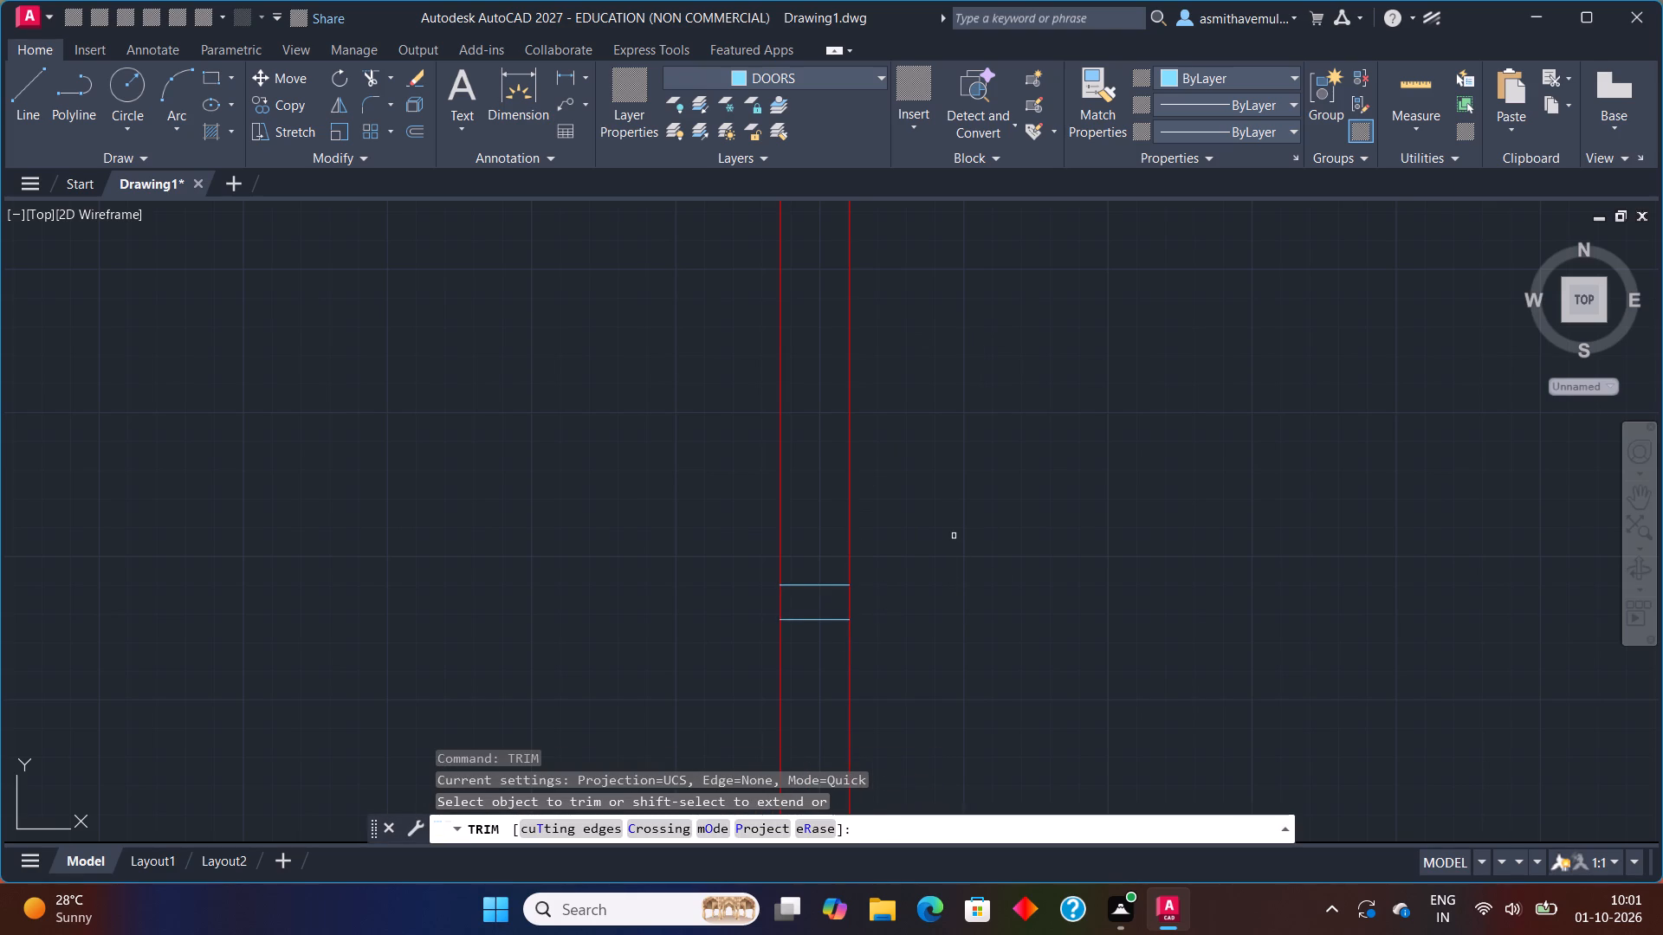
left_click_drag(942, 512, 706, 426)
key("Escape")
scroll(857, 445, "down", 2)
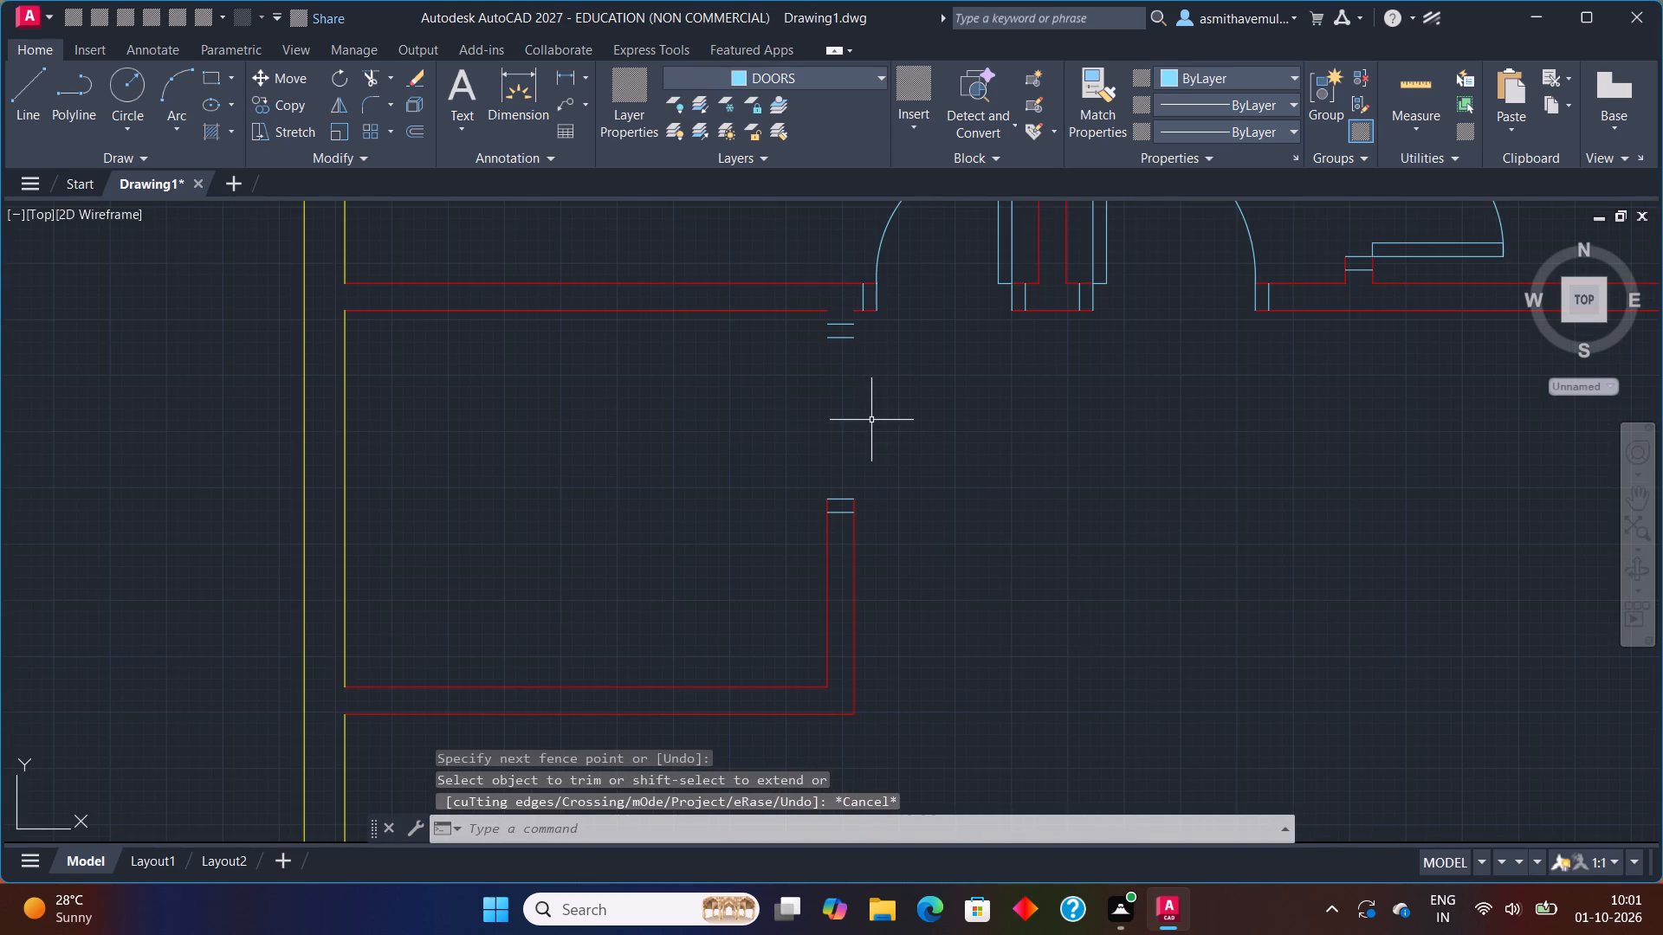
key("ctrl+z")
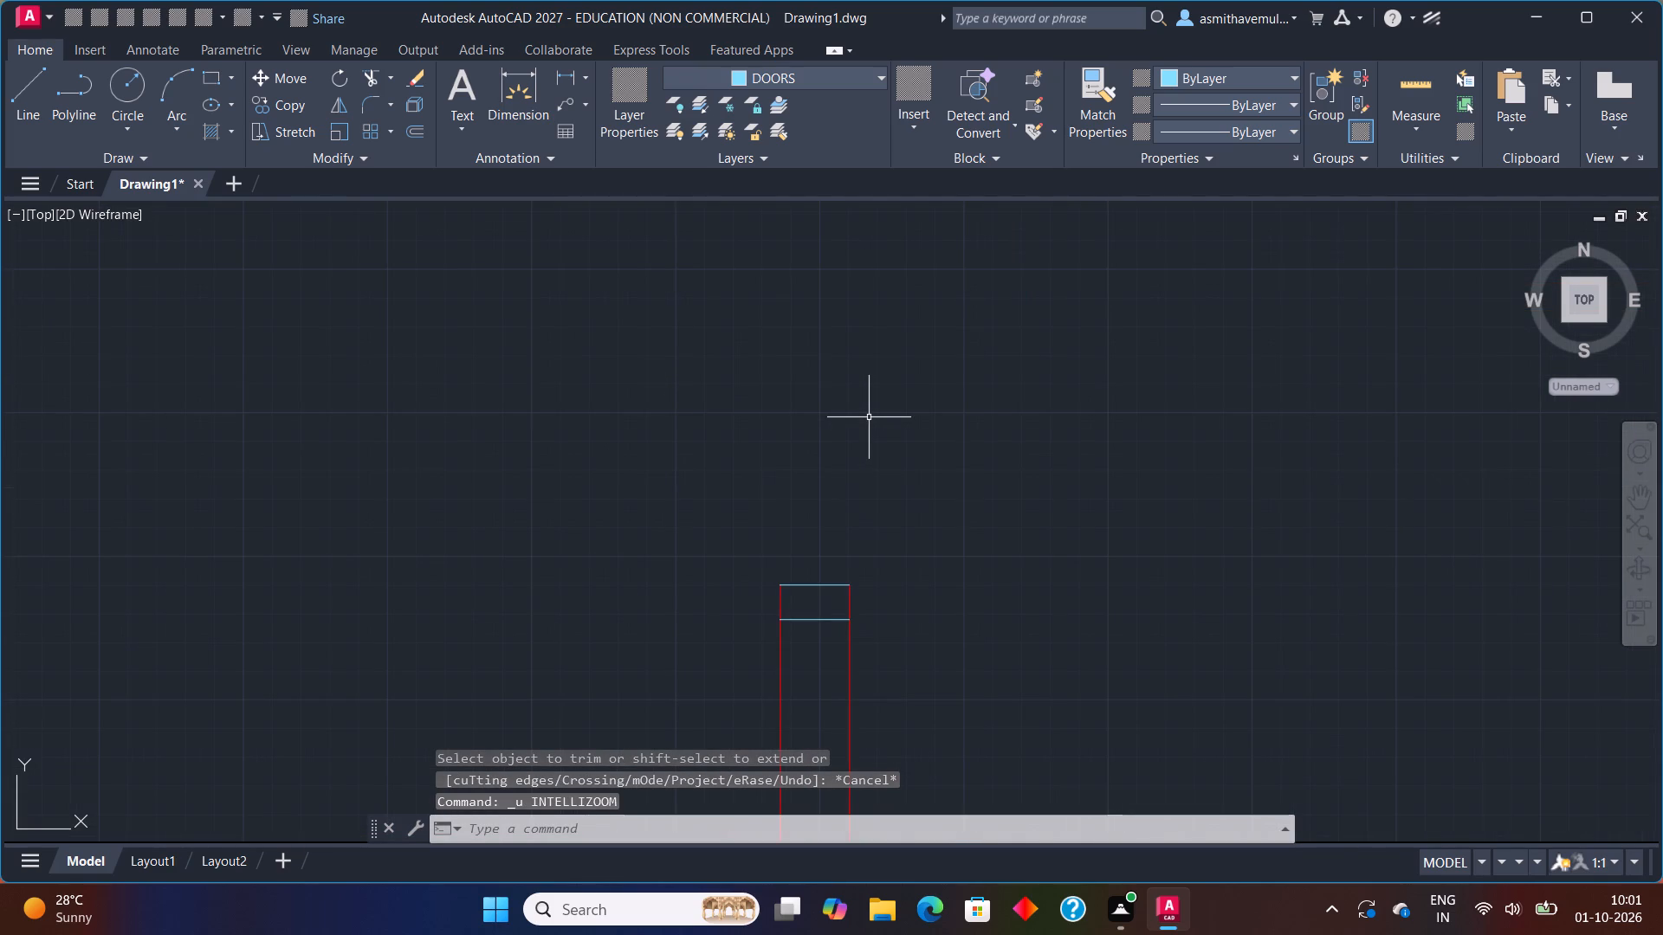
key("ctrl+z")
Trim both wall lines between the two pairs of door lines to open the doorway in the left-hand room's right wall.
scroll(869, 418, "down", 1)
middle_click_drag(883, 372, 871, 408)
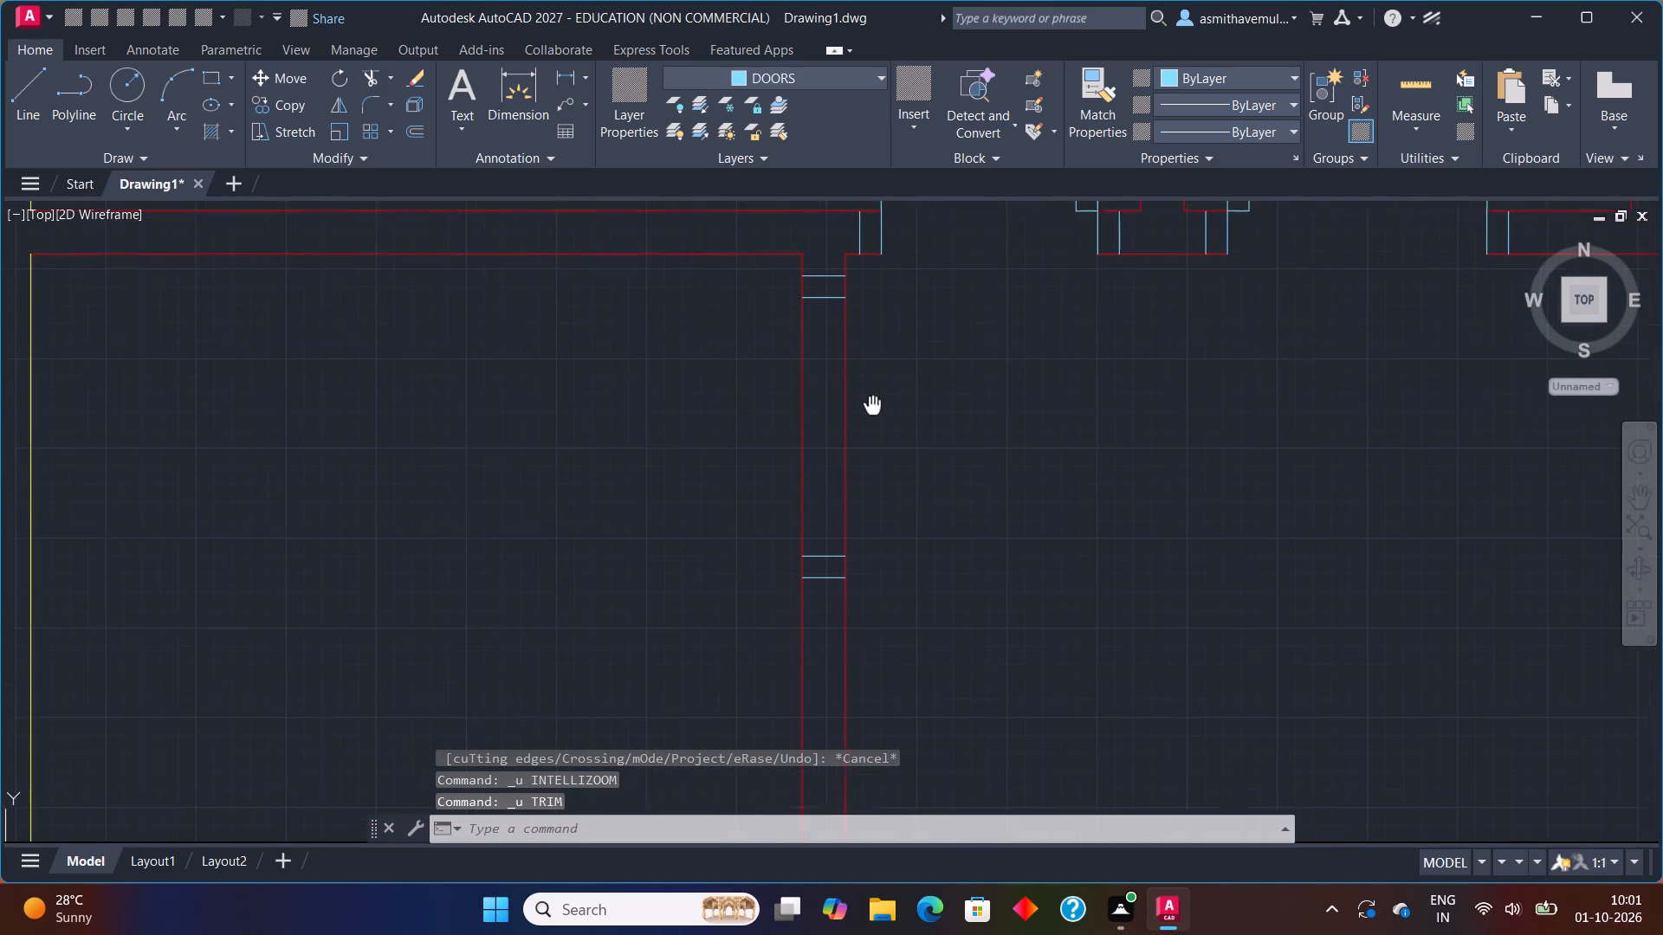
middle_click_drag(871, 408, 849, 440)
type("TRI")
key("n")
key("BackSpace")
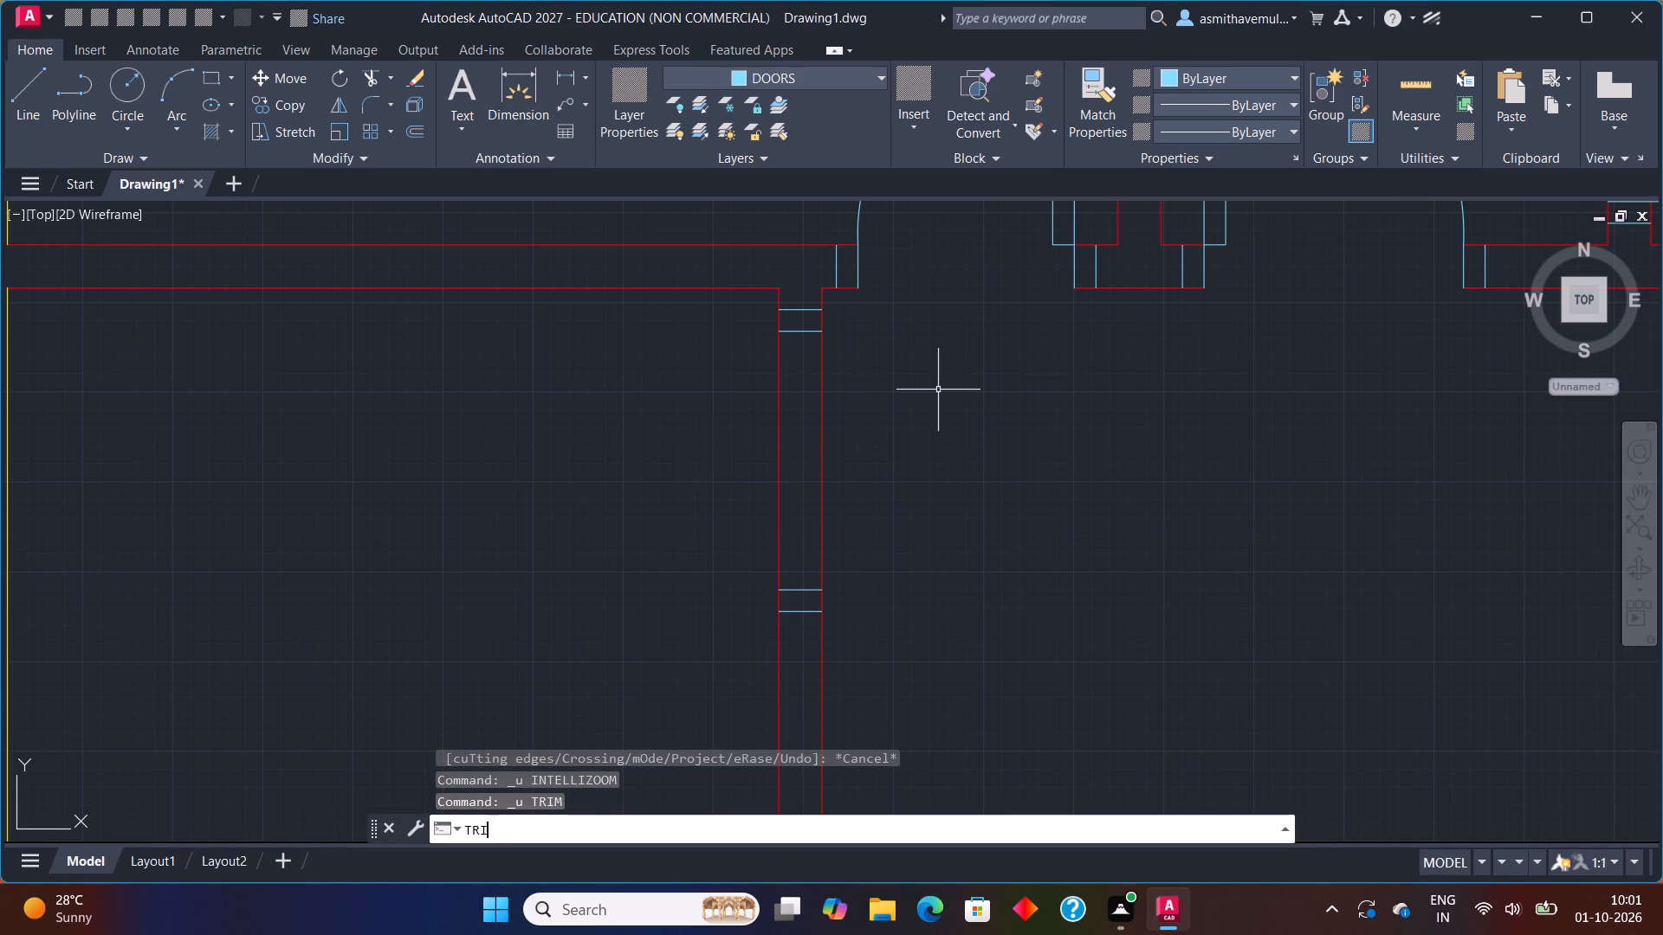
key("m")
key("Return")
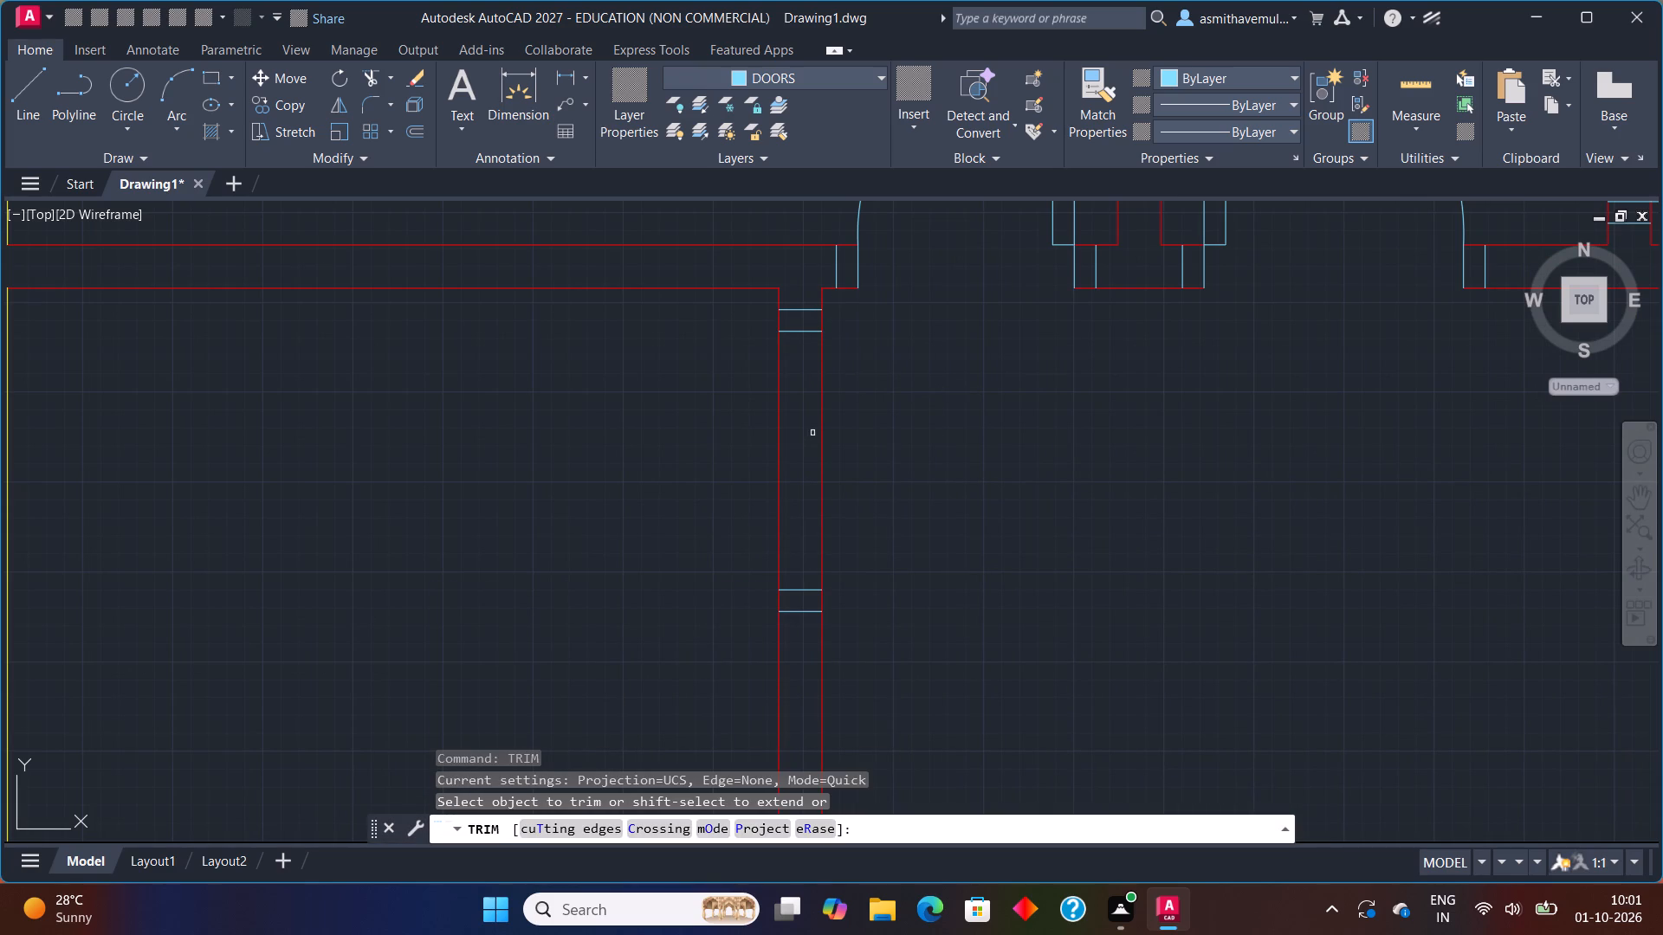
left_click(822, 427)
left_click(776, 423)
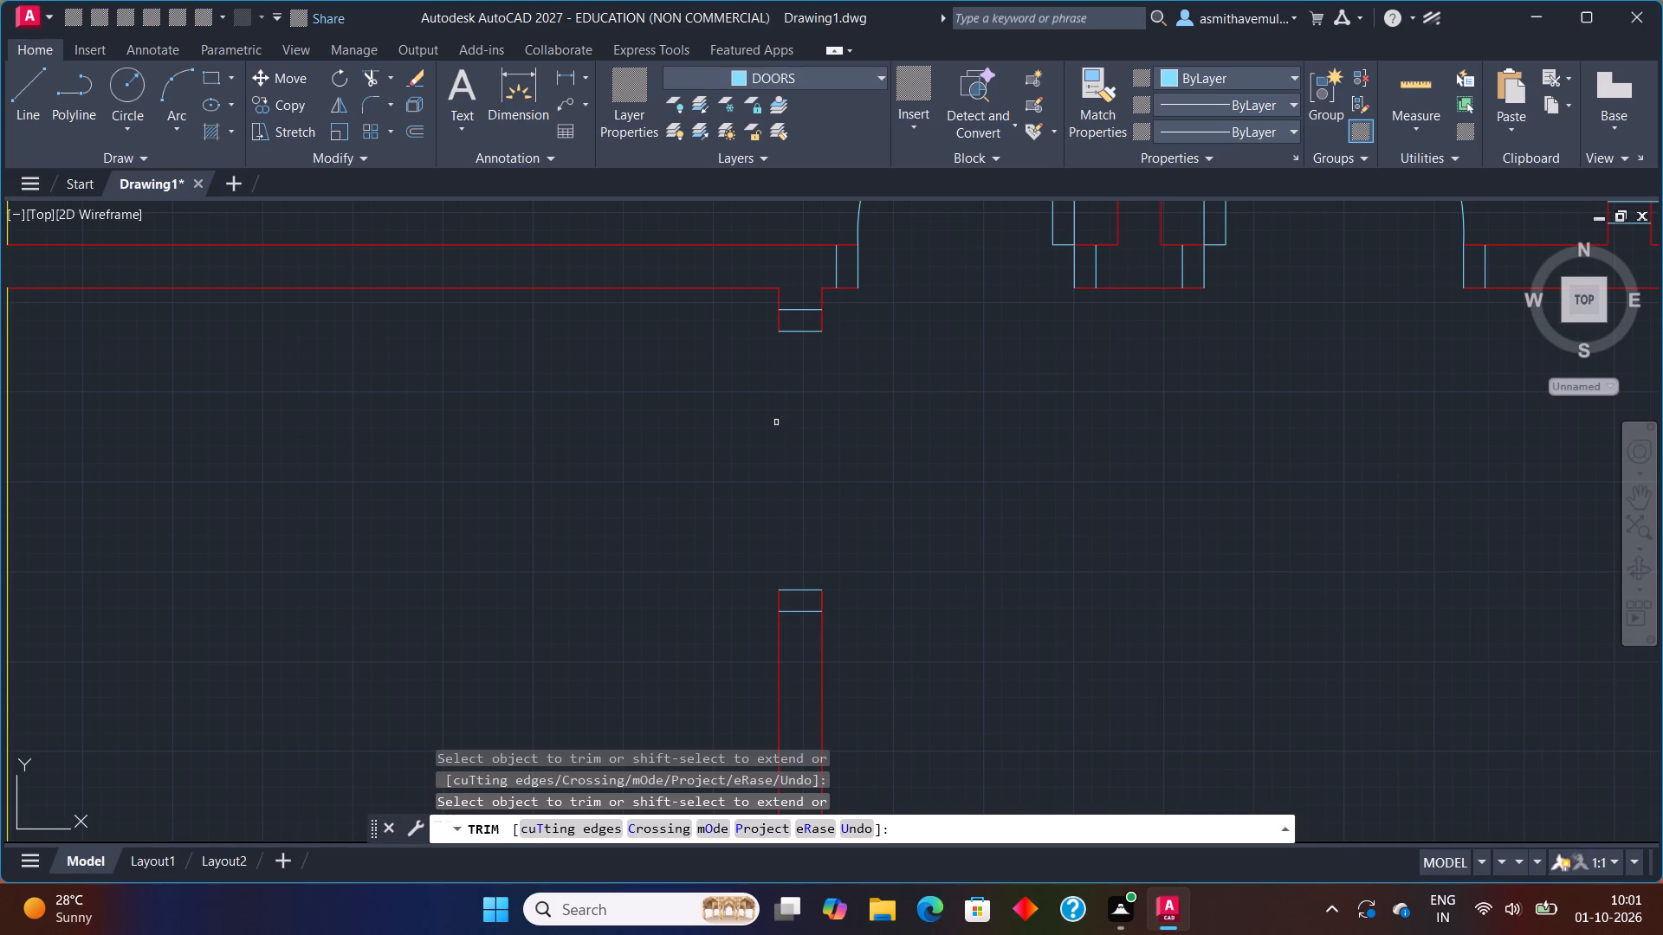
key("Escape")
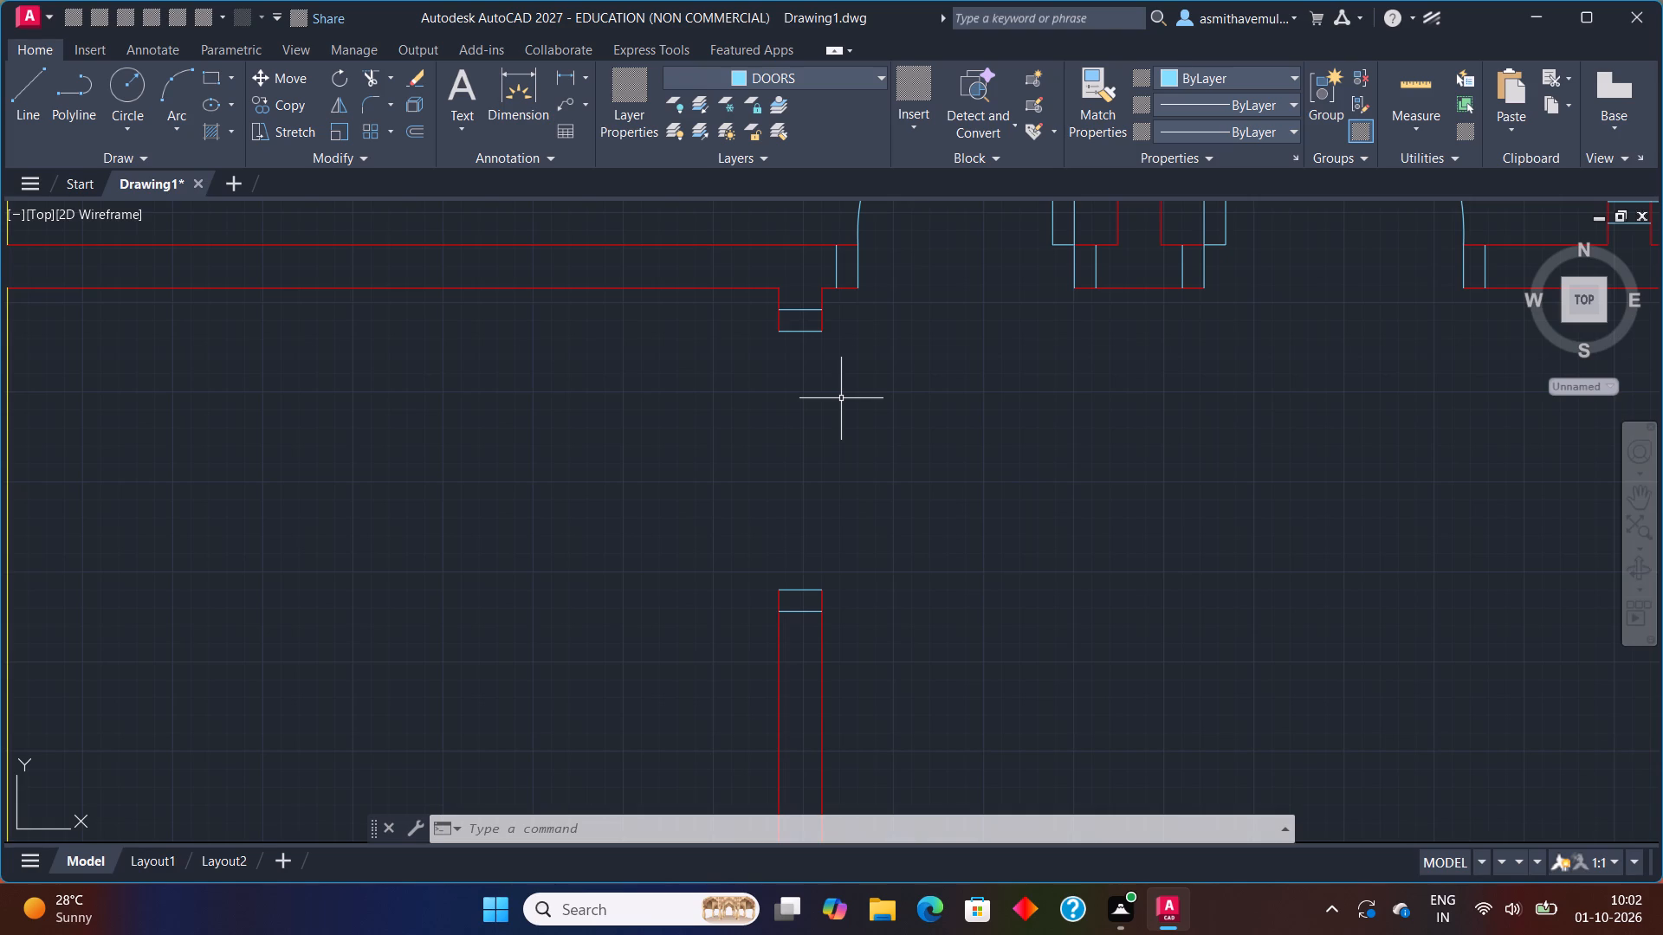
Start a rectangle for the door leaf at the left-hand room's new doorway.
type("REC")
key("Return")
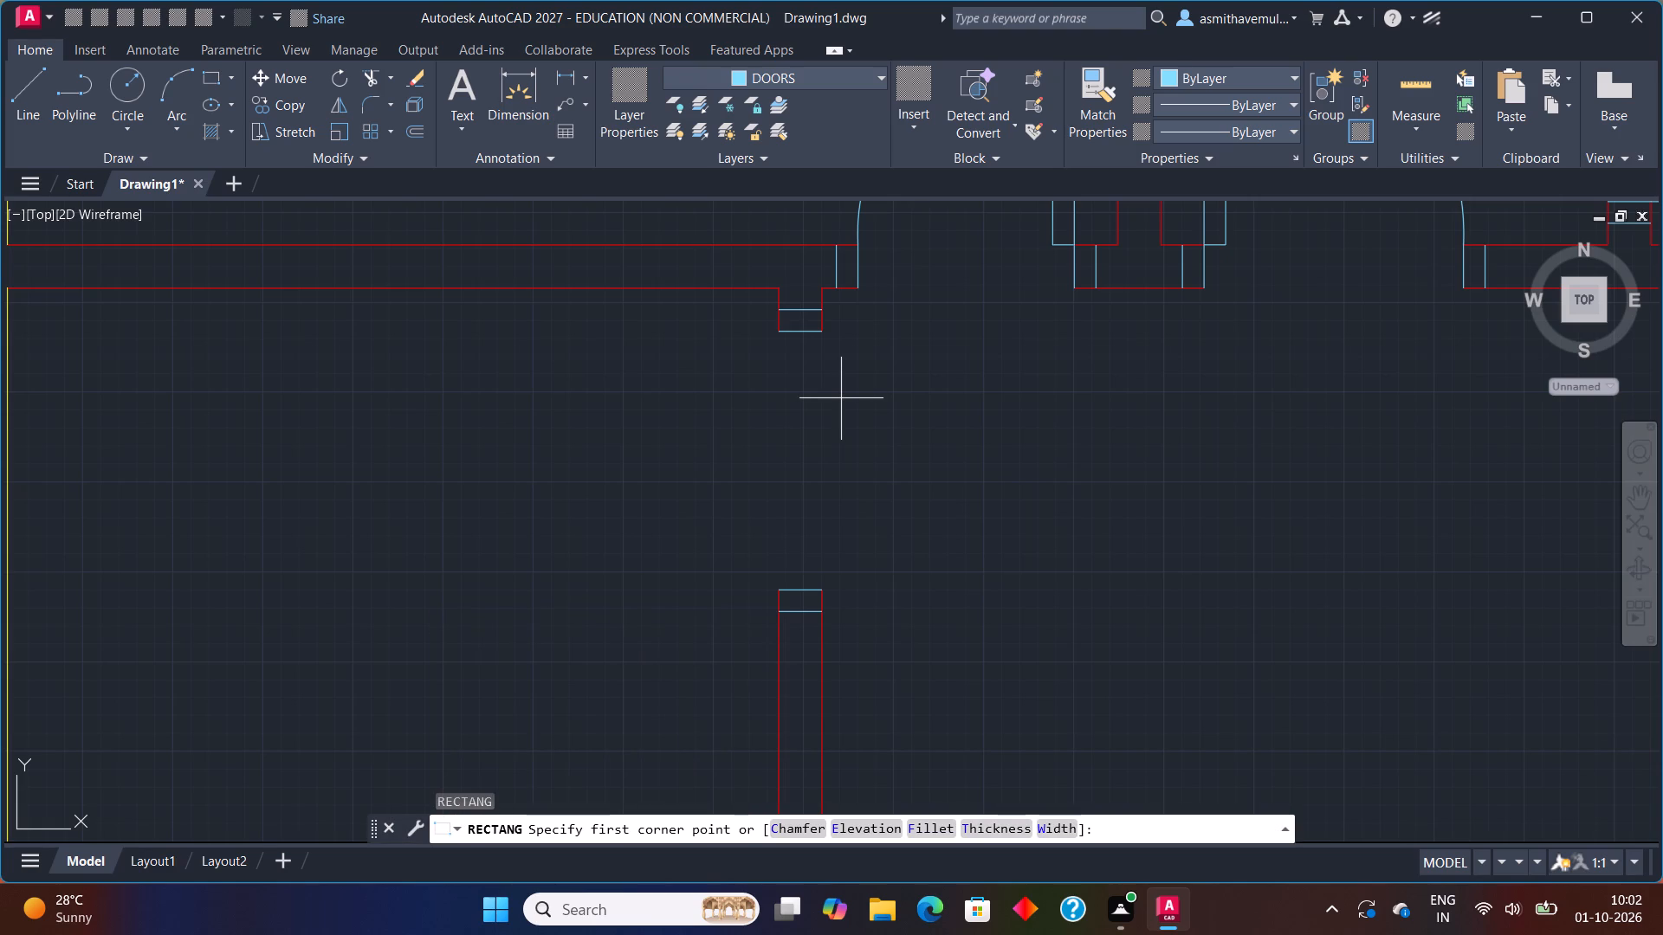
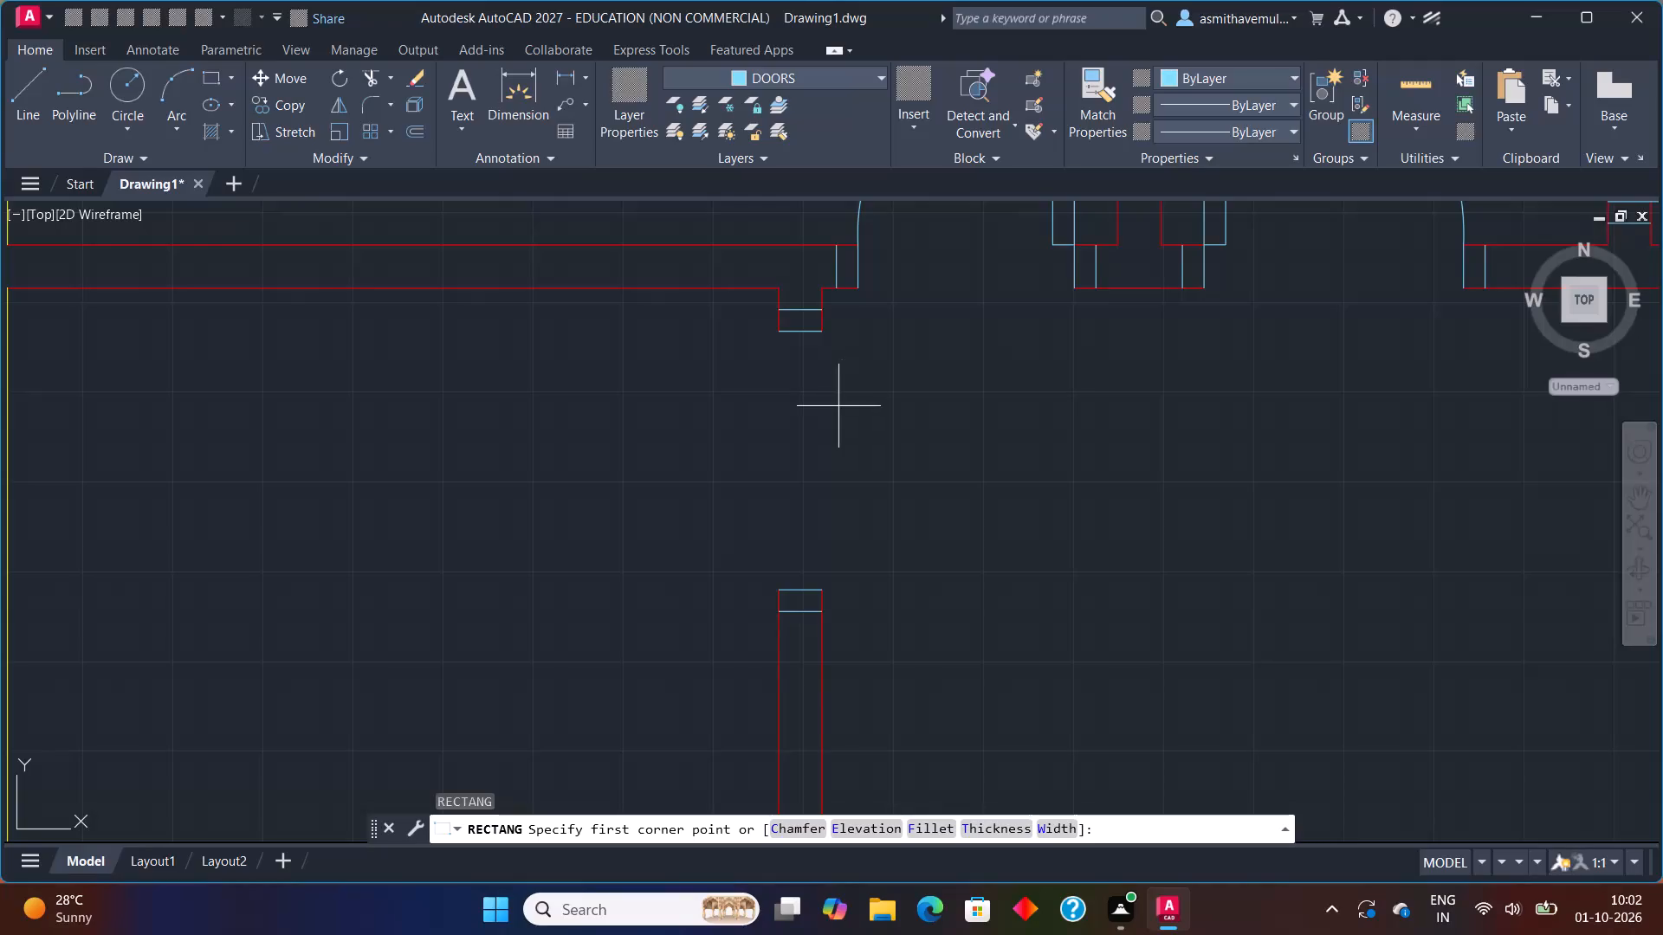
Draw a 3' by 3" door leaf rectangle from the upper jamb's lower-left corner, extending left into the left-hand room.
type("REC")
key("Return")
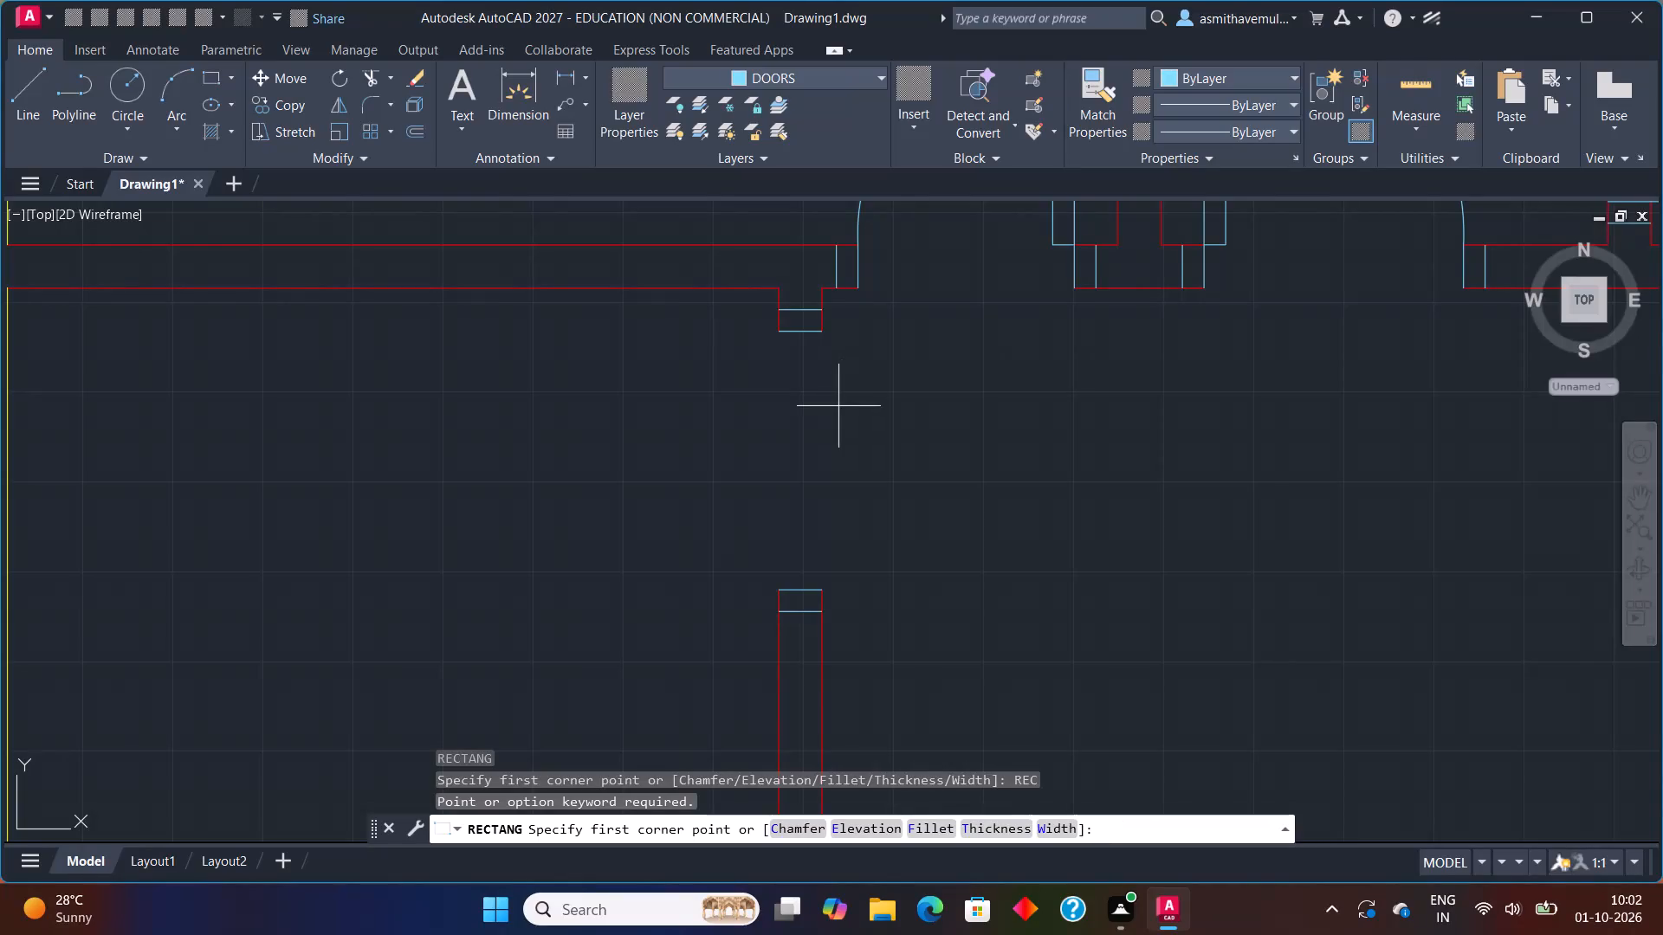
left_click(770, 330)
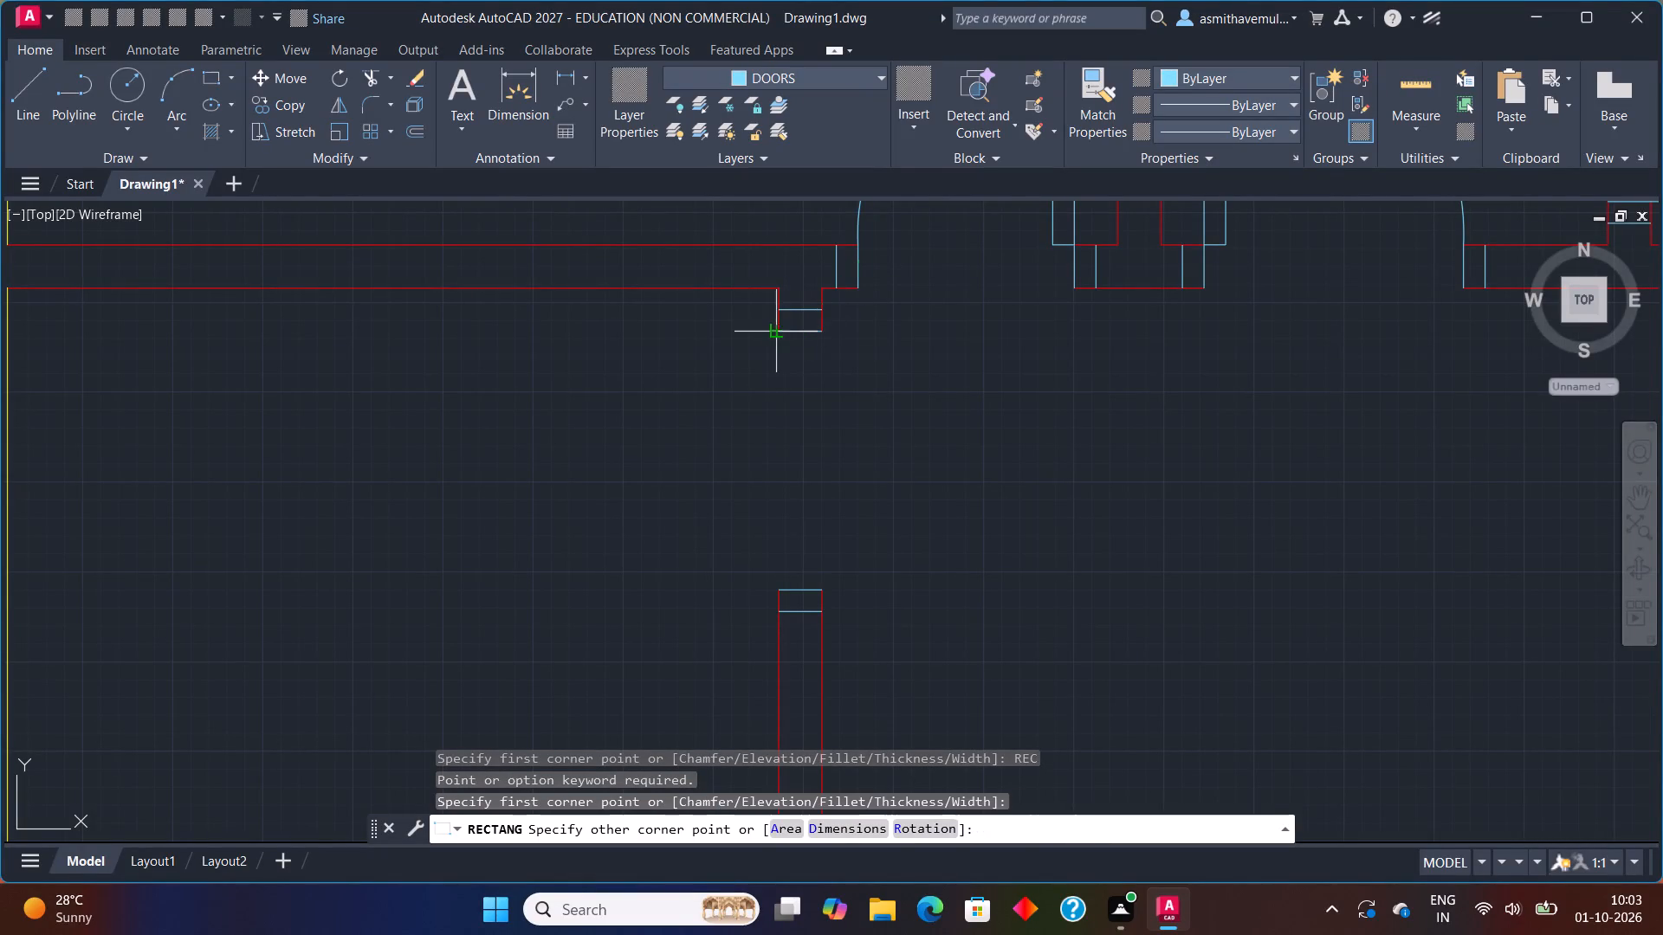
key("d")
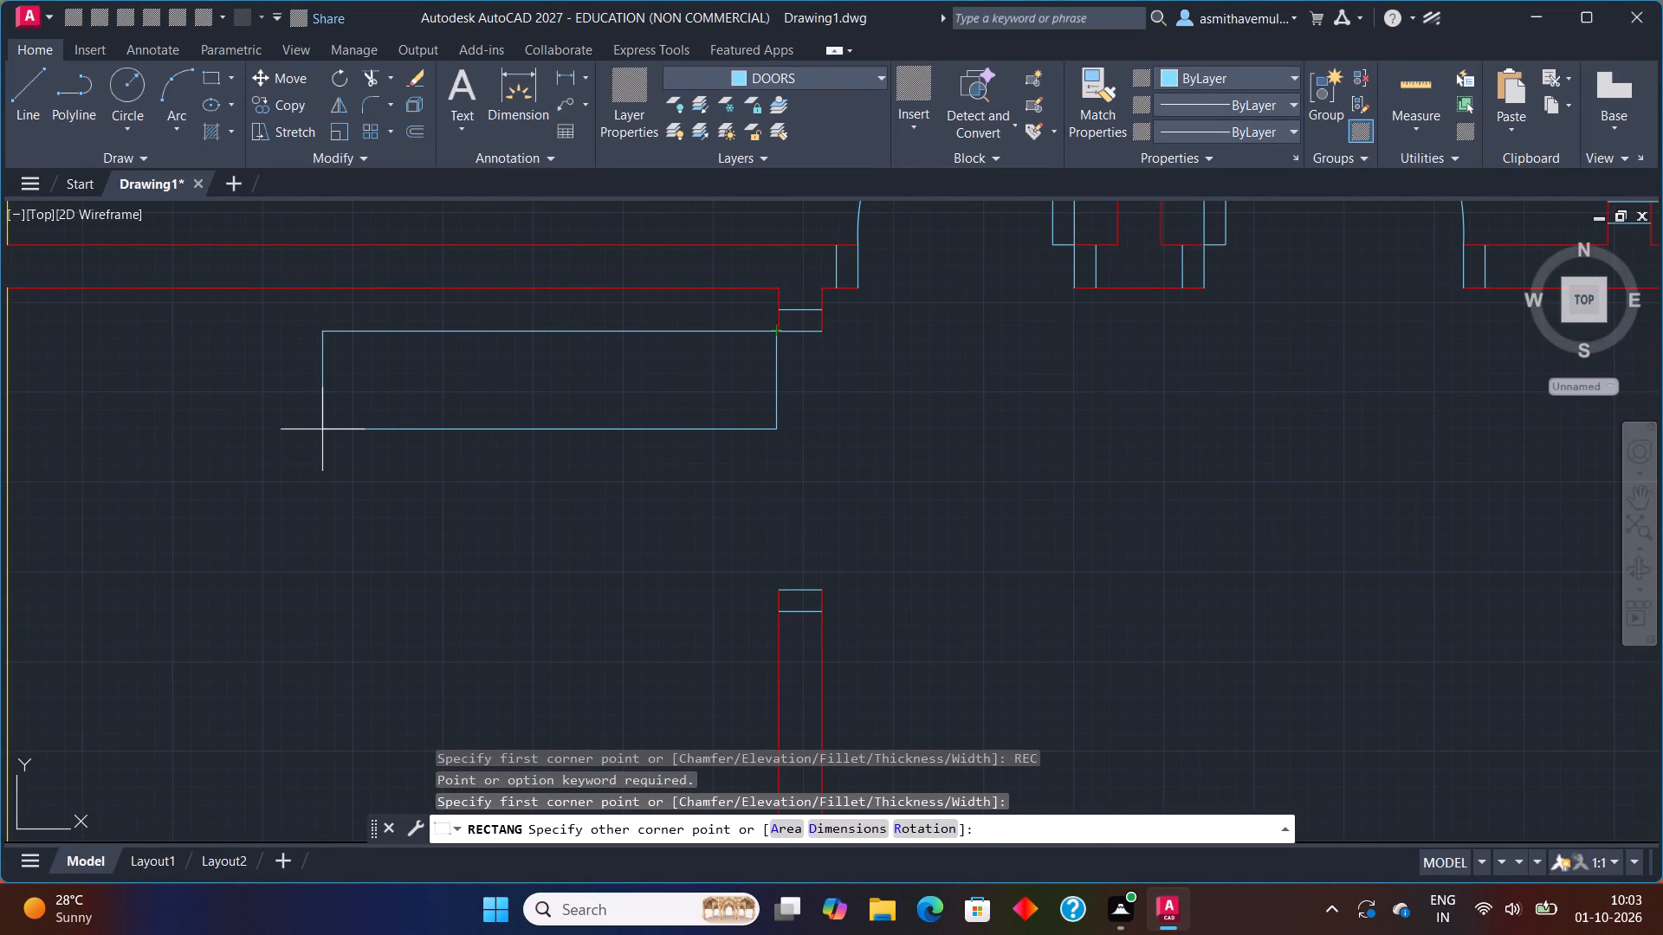
key("Return")
key("3")
key("apostrophe")
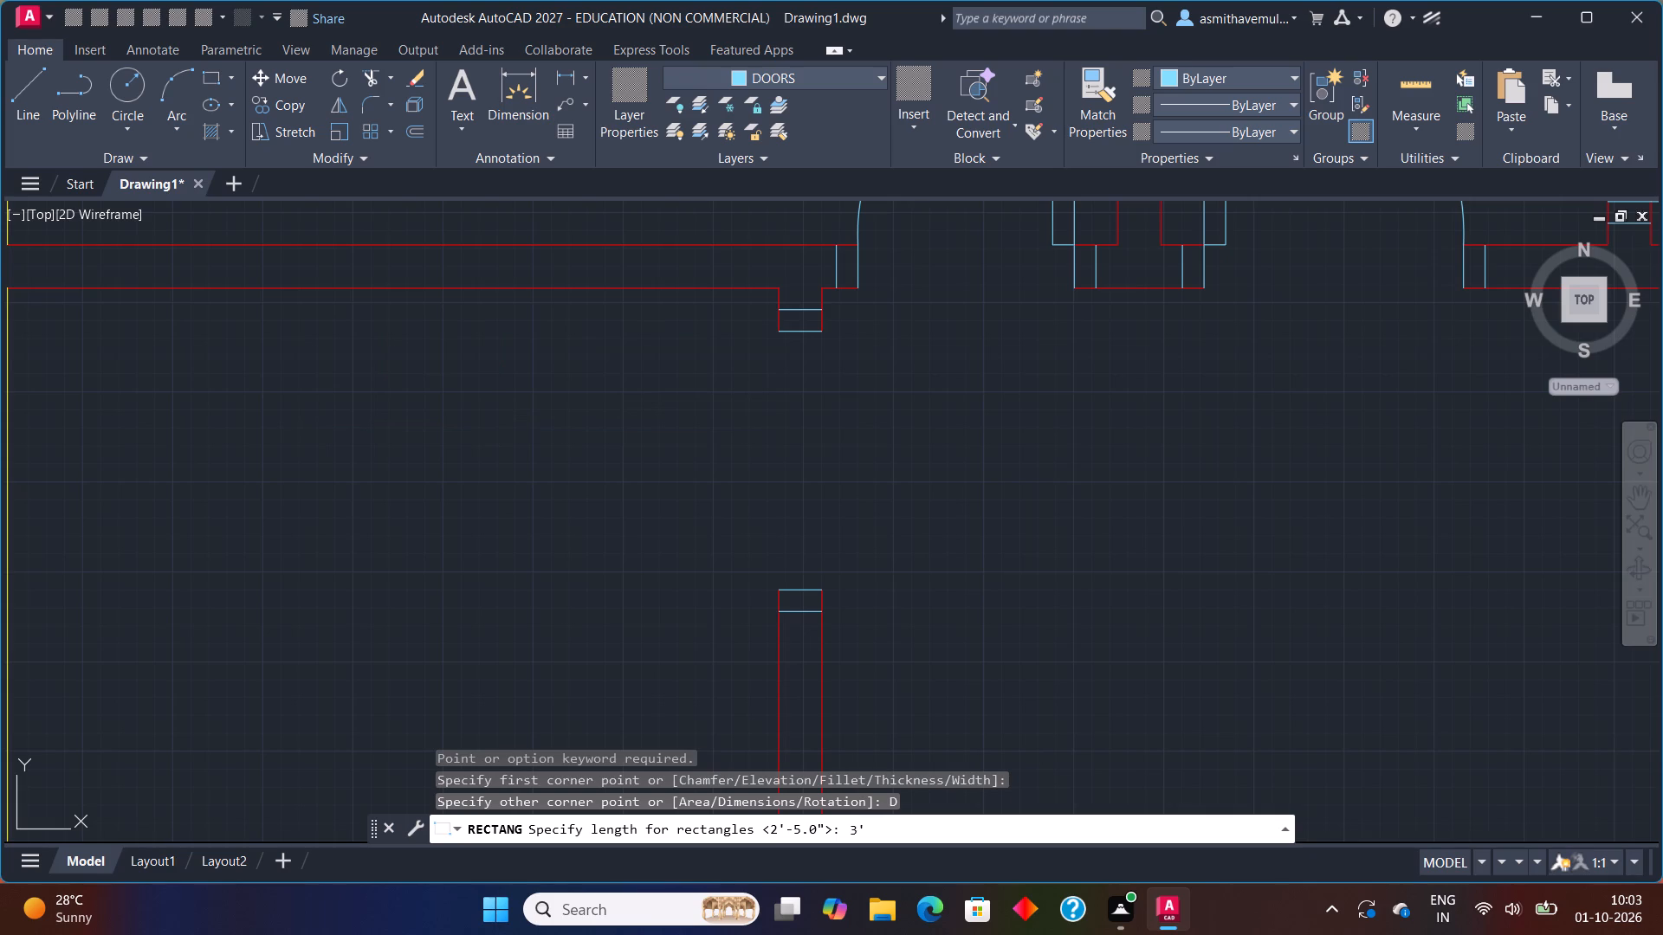
key("Return")
key("3")
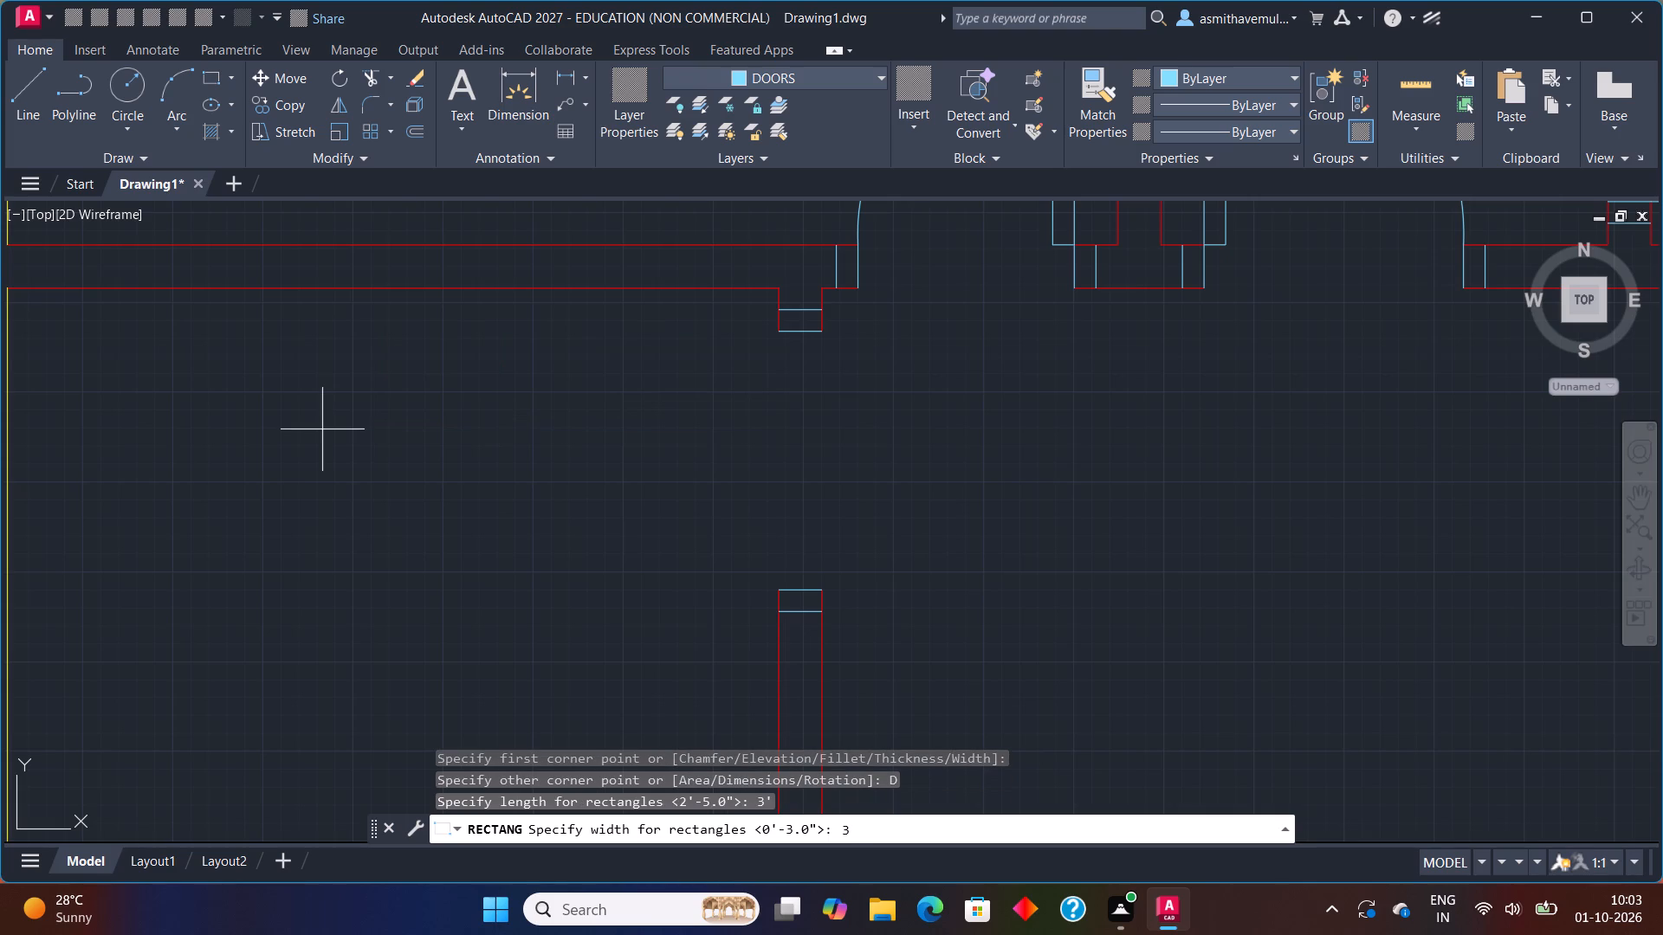
key("shift+quotedbl")
key("Return")
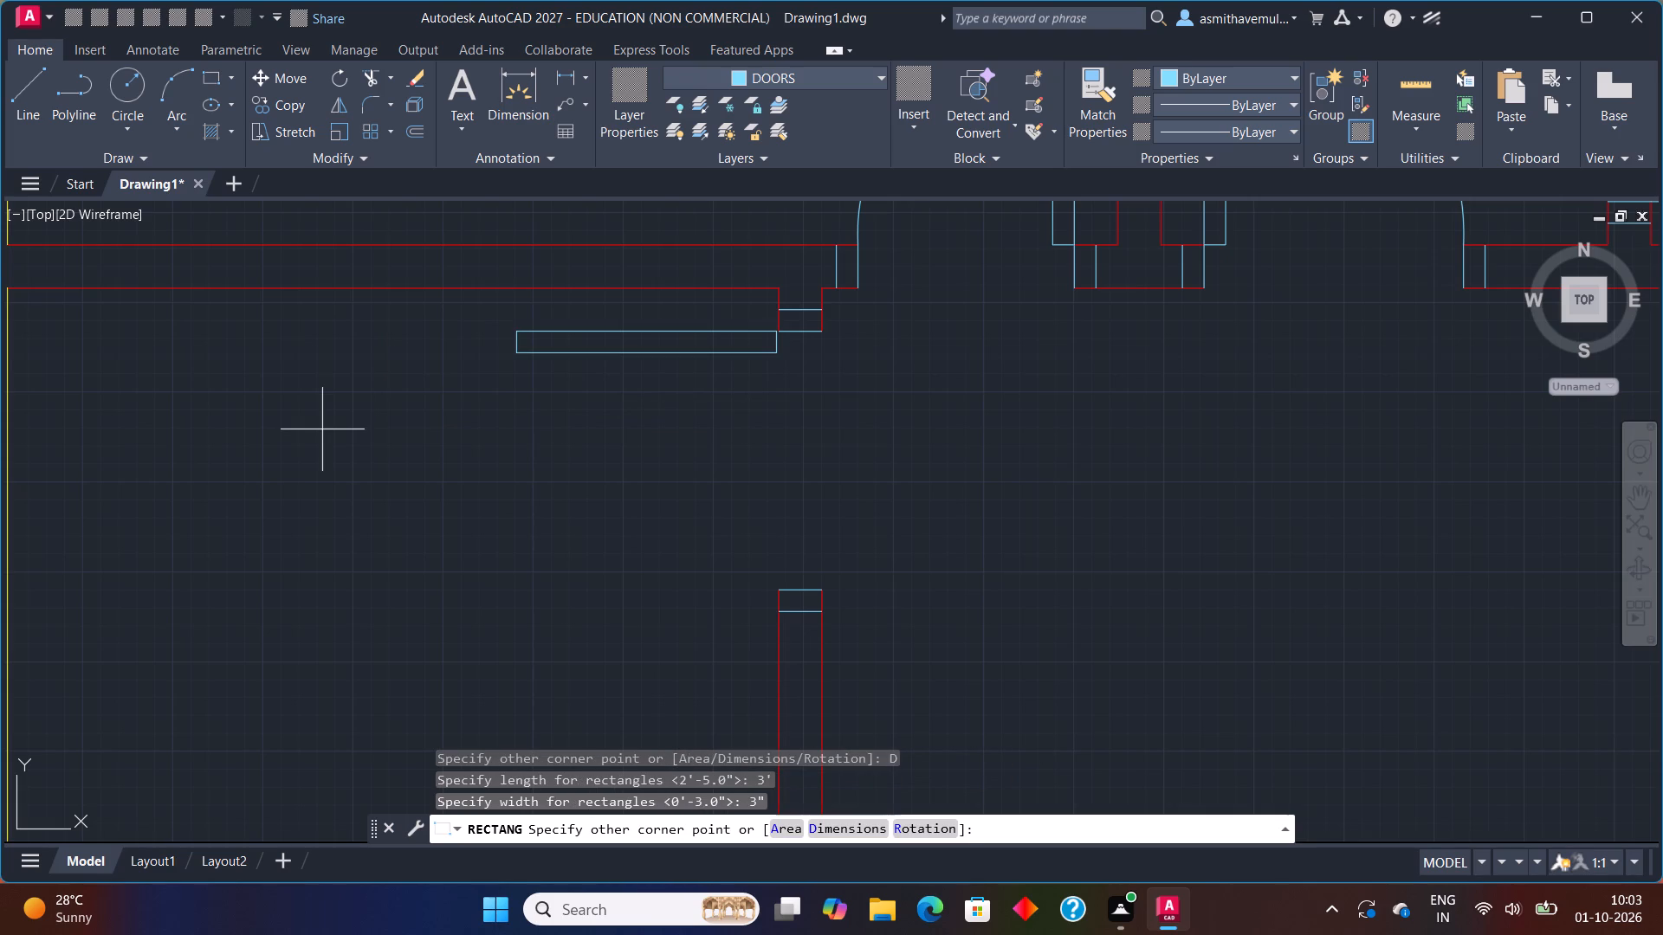
left_click(324, 430)
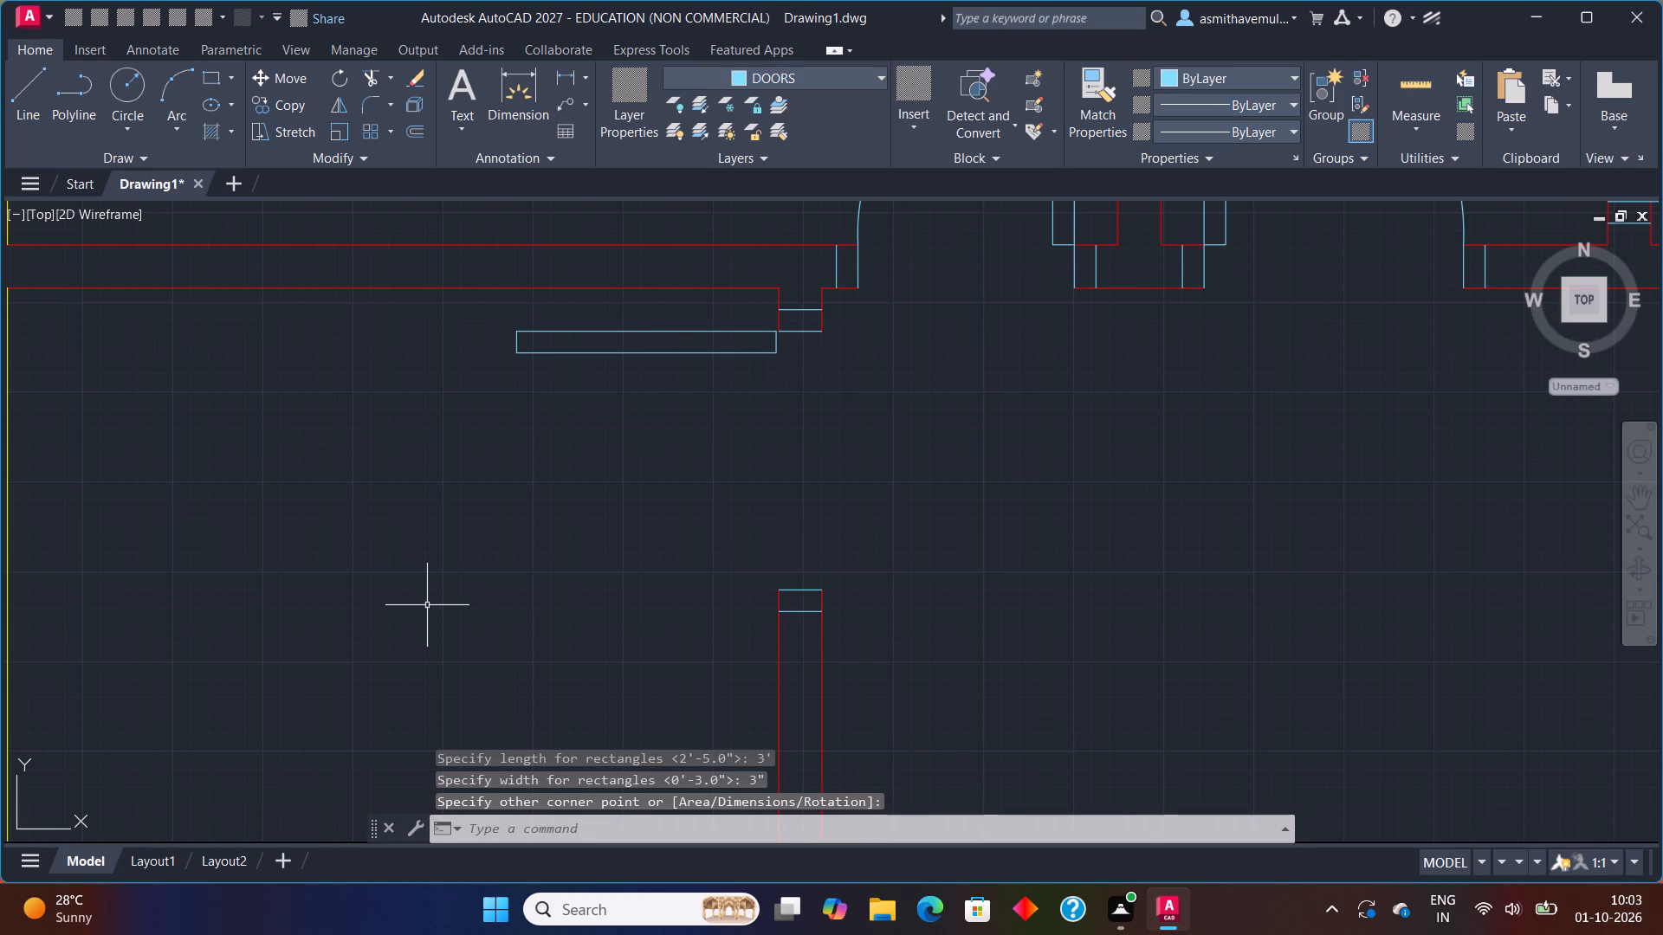
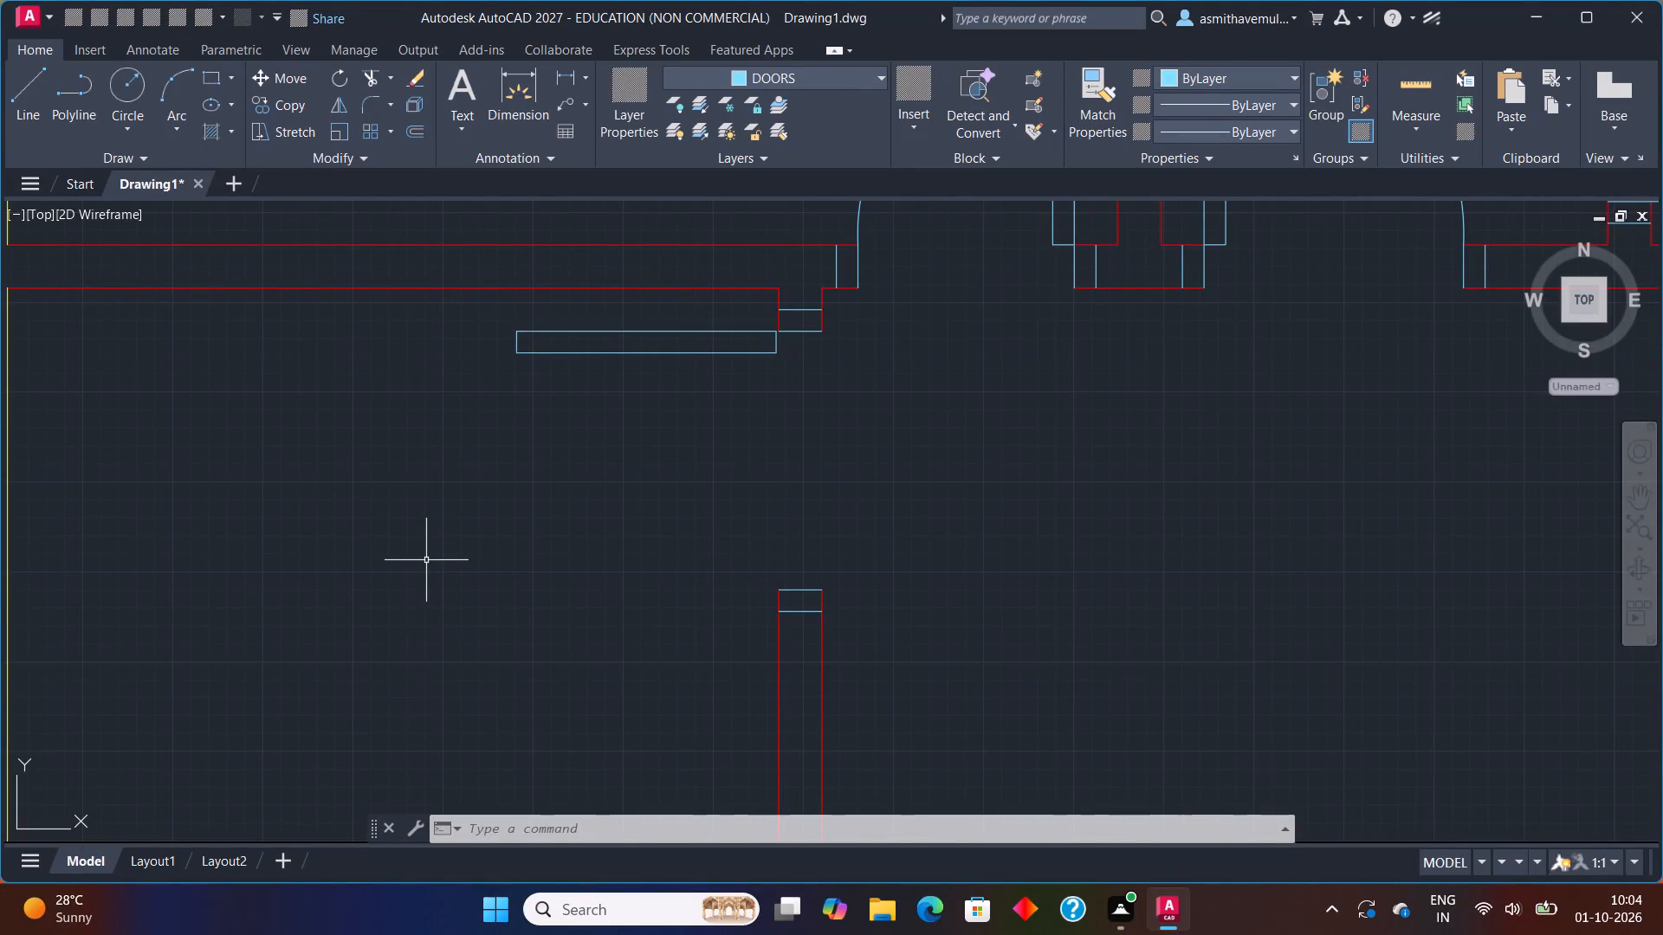
Draw the door swing as a three-point arc from the leaf's upper-left corner through its lower-left corner to the lower jamb's upper-left corner.
key("a")
type("RC")
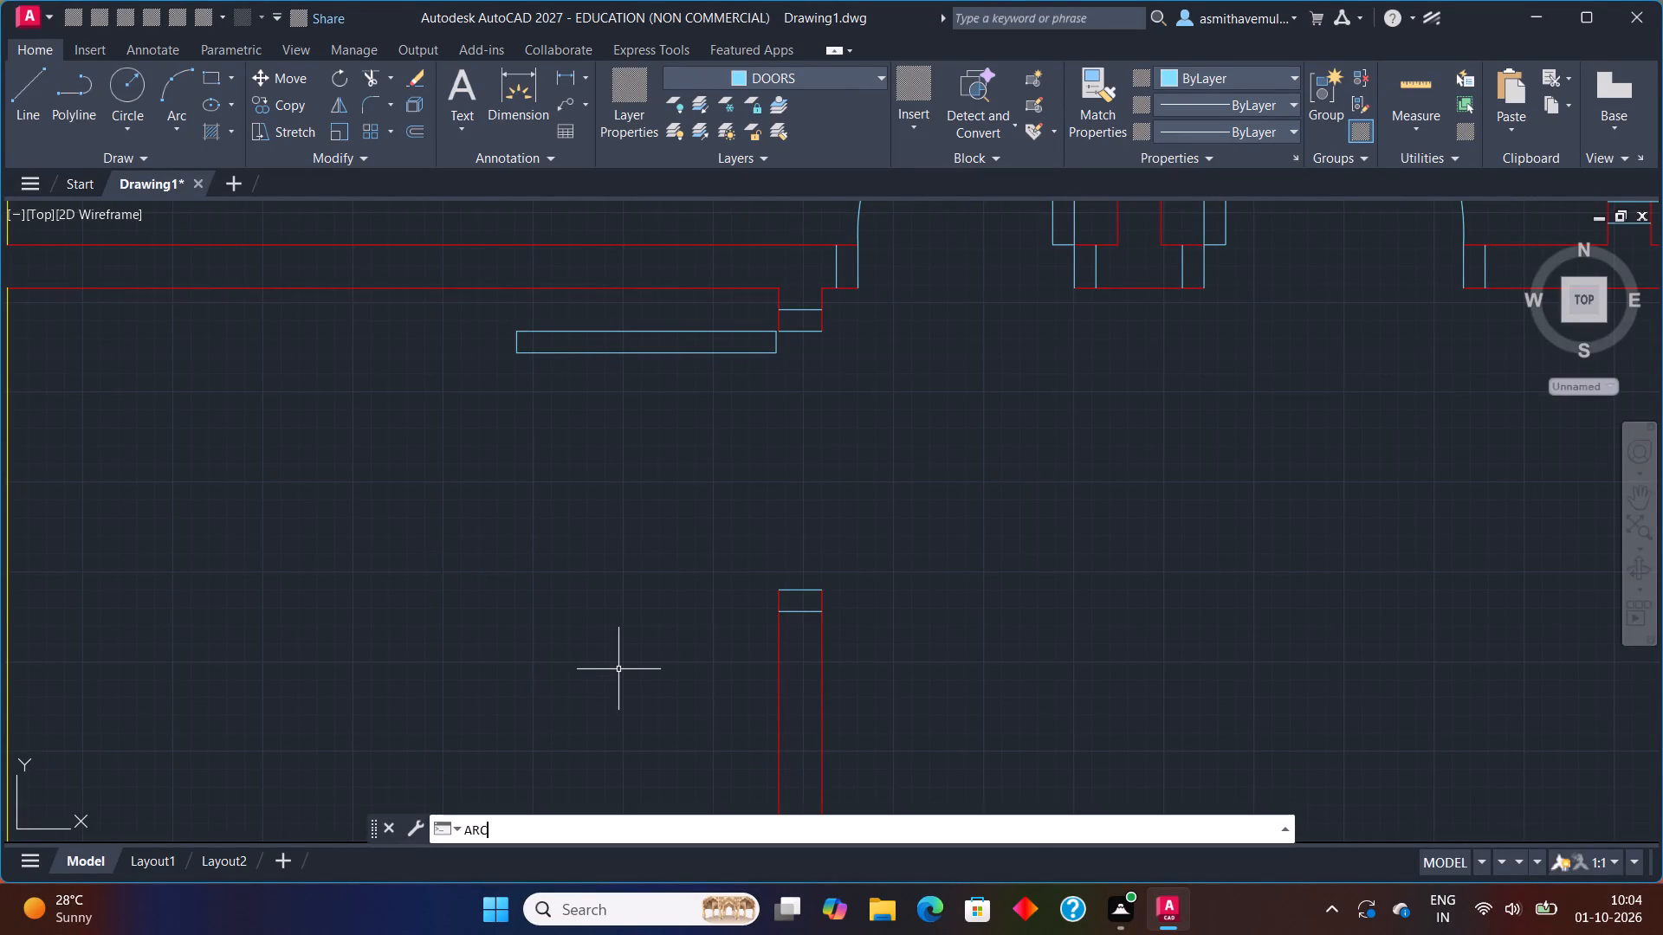
key("Return")
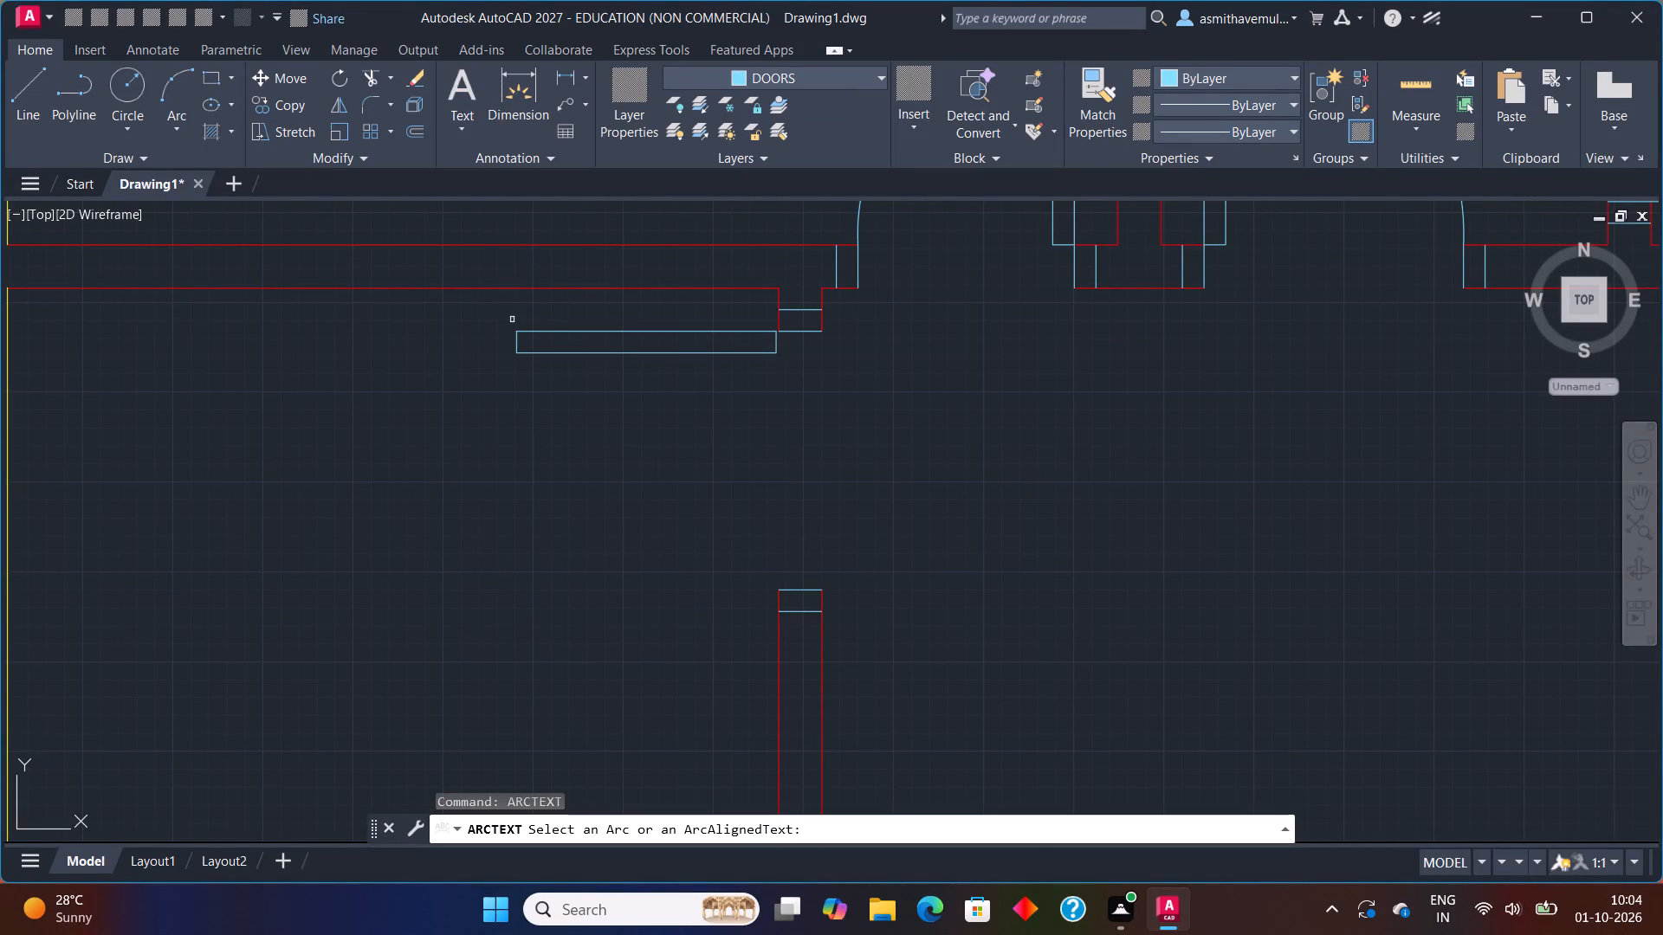
key("Escape")
scroll(511, 326, "up", 1)
type("ARC")
key("Return")
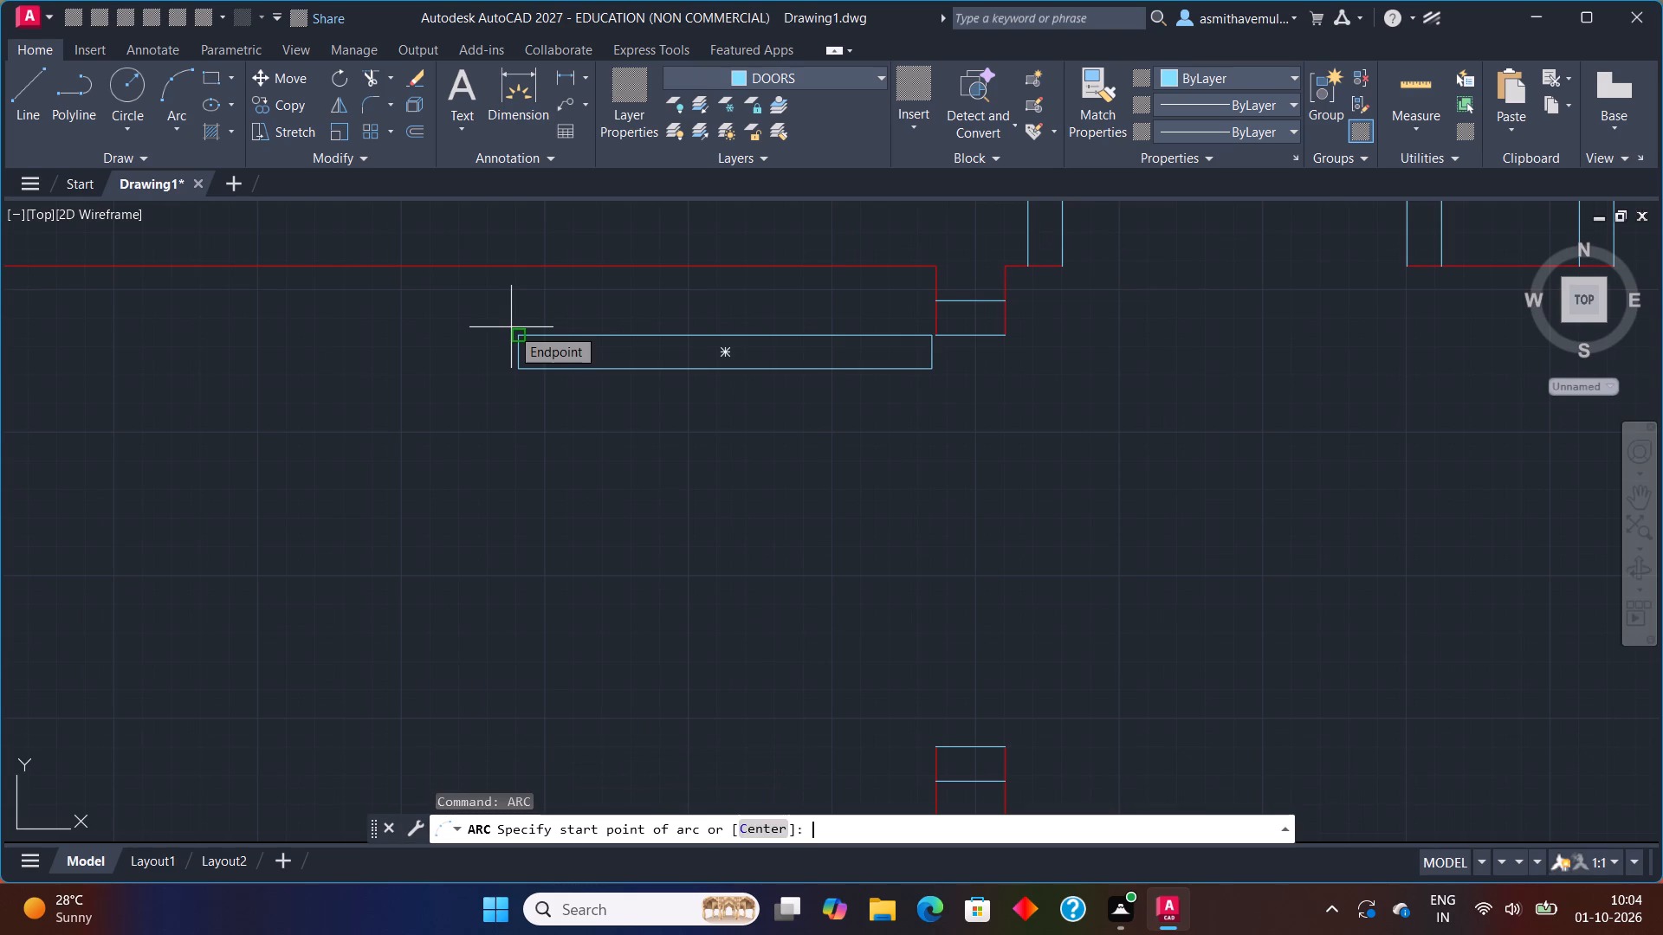
left_click(525, 341)
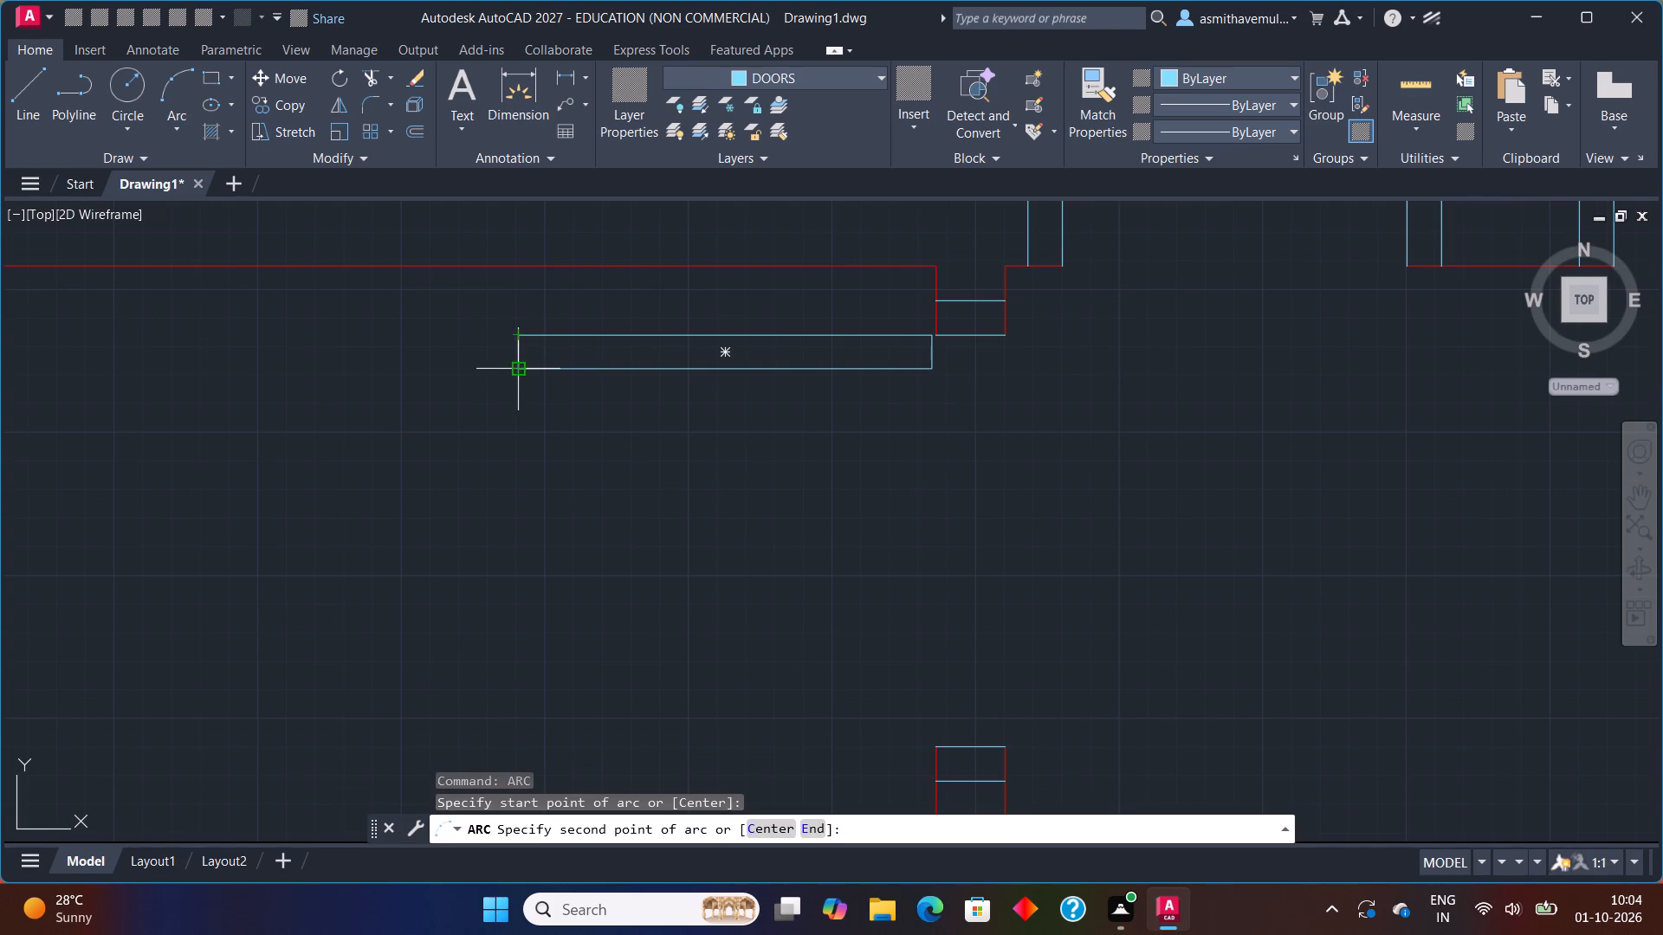
left_click(521, 373)
left_click(934, 753)
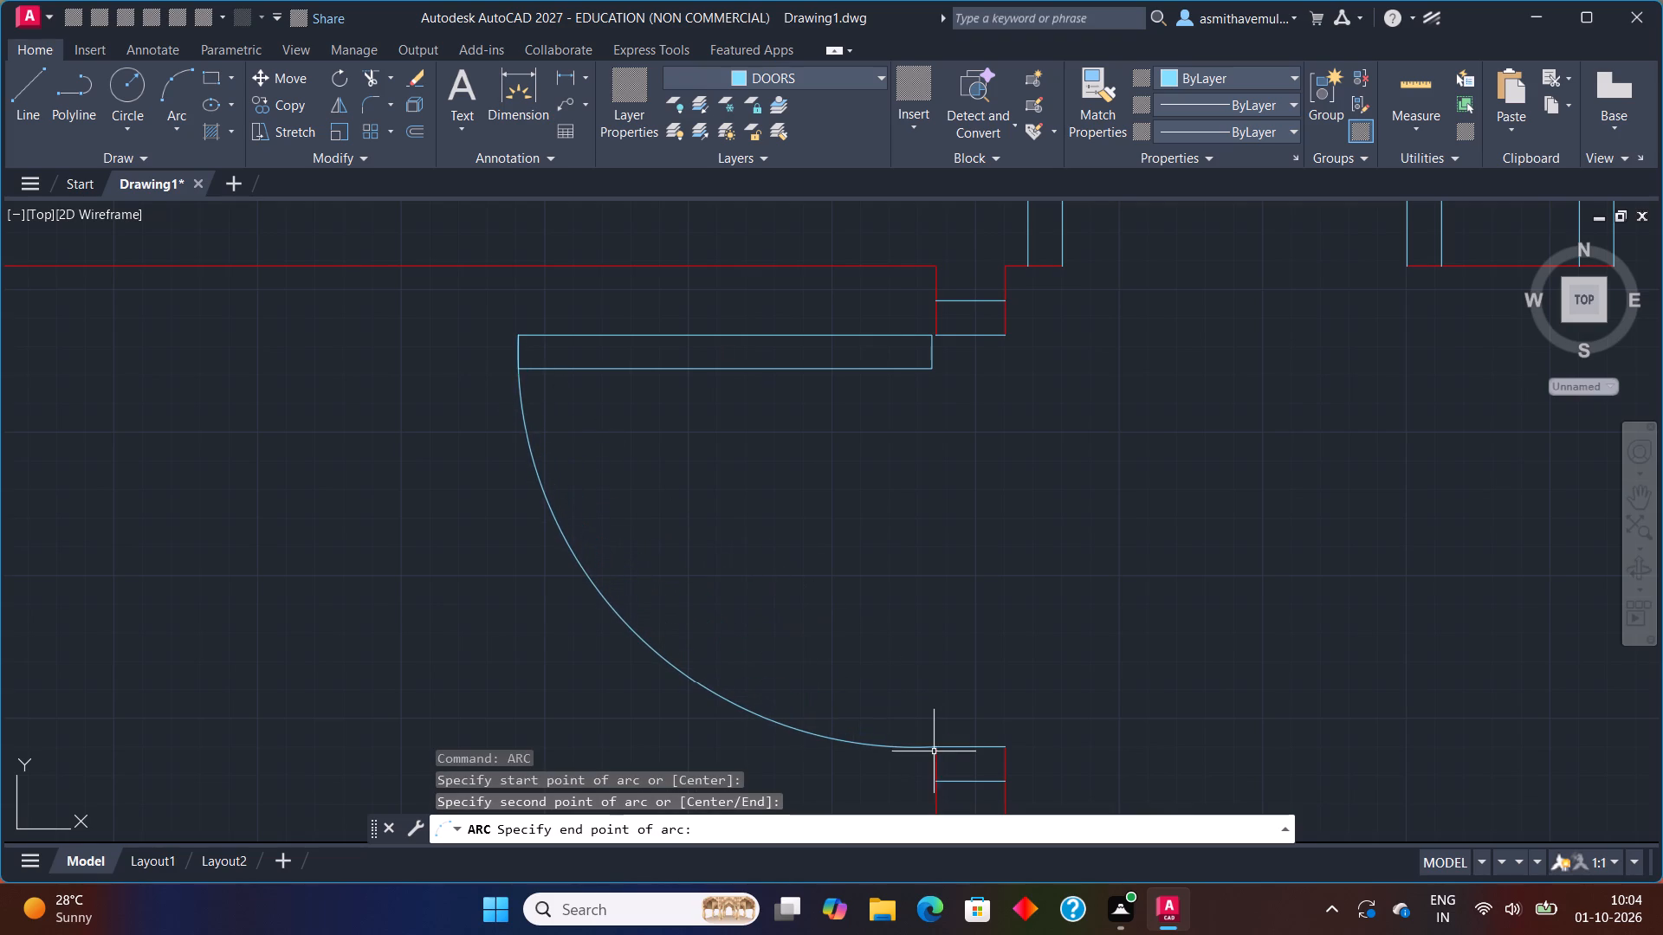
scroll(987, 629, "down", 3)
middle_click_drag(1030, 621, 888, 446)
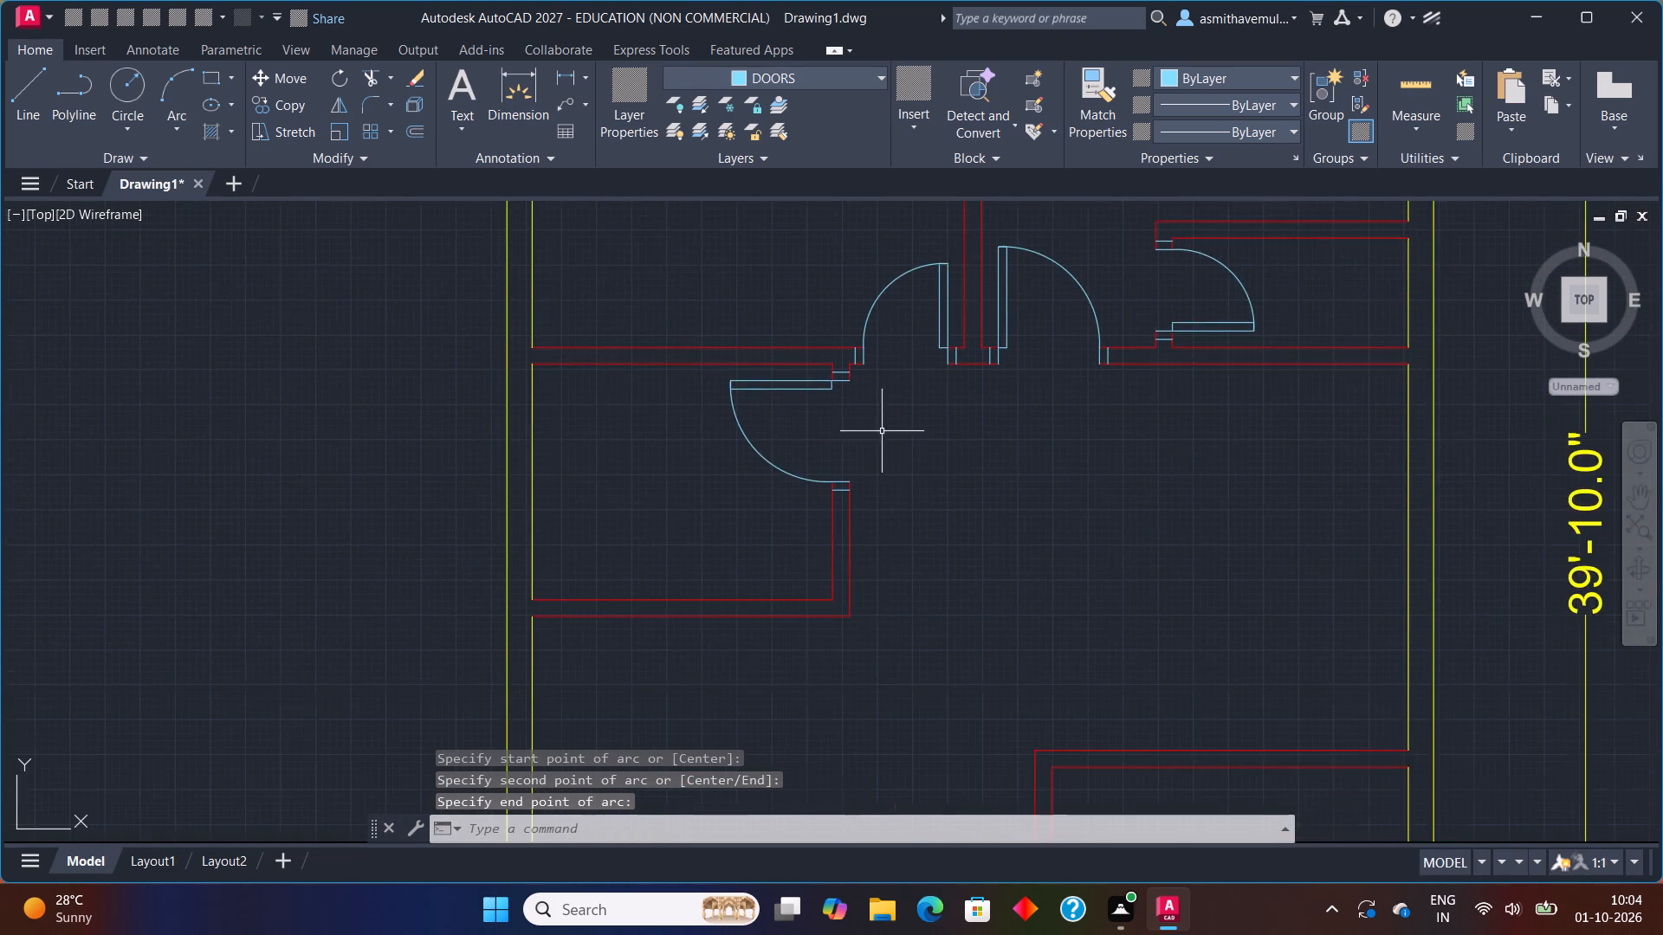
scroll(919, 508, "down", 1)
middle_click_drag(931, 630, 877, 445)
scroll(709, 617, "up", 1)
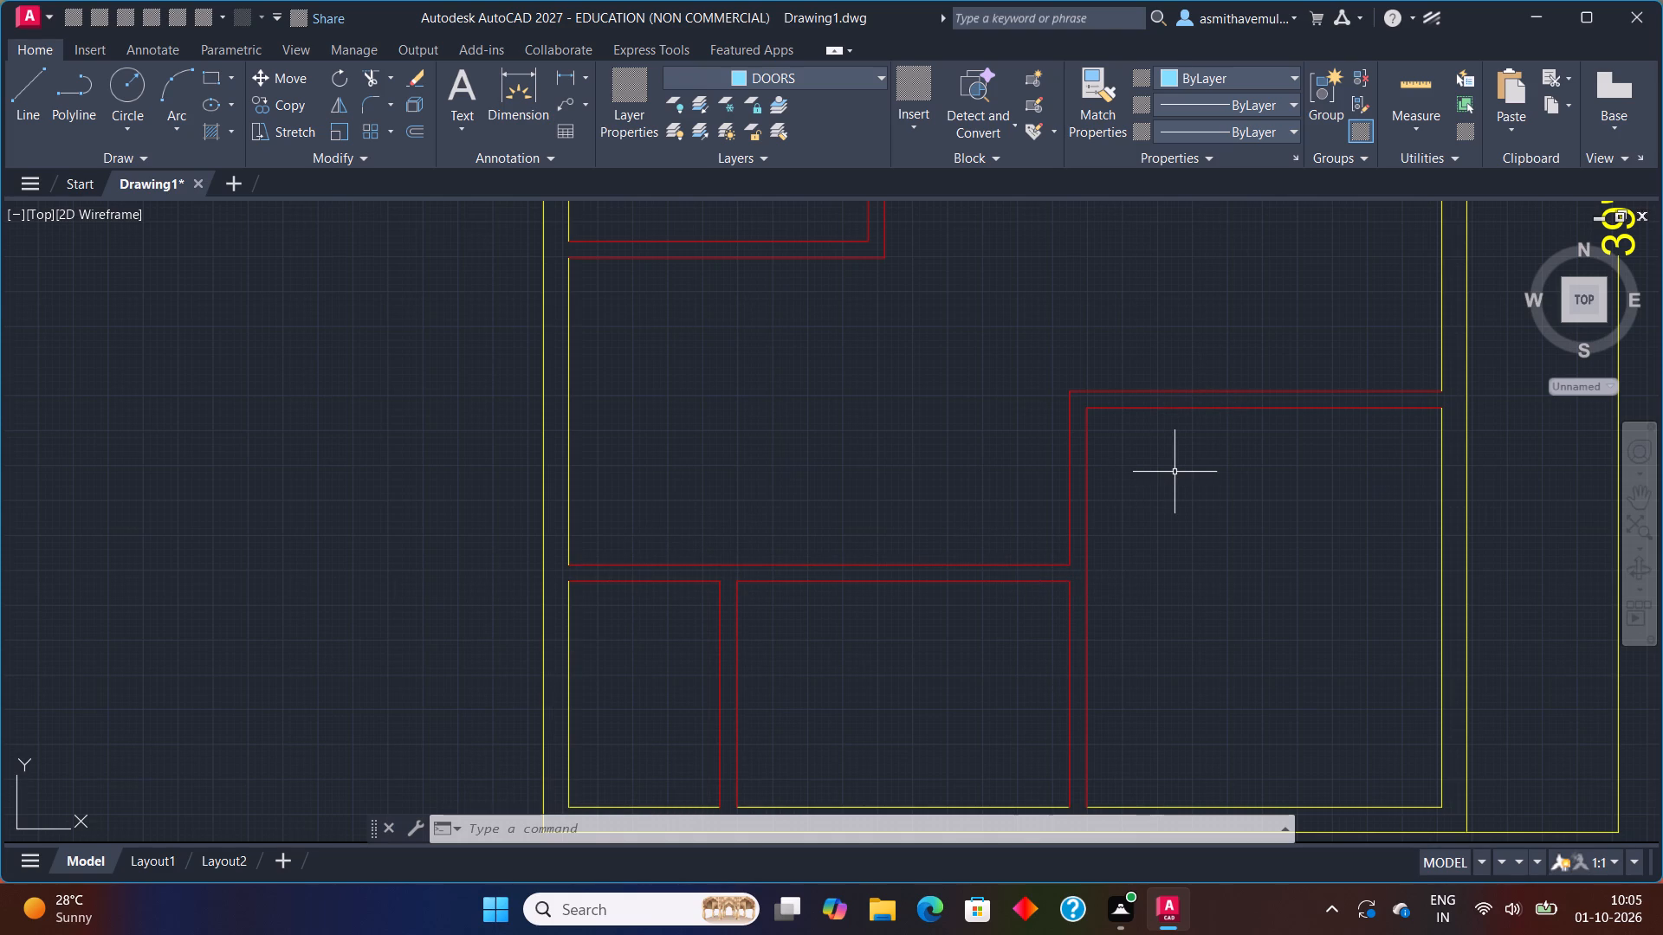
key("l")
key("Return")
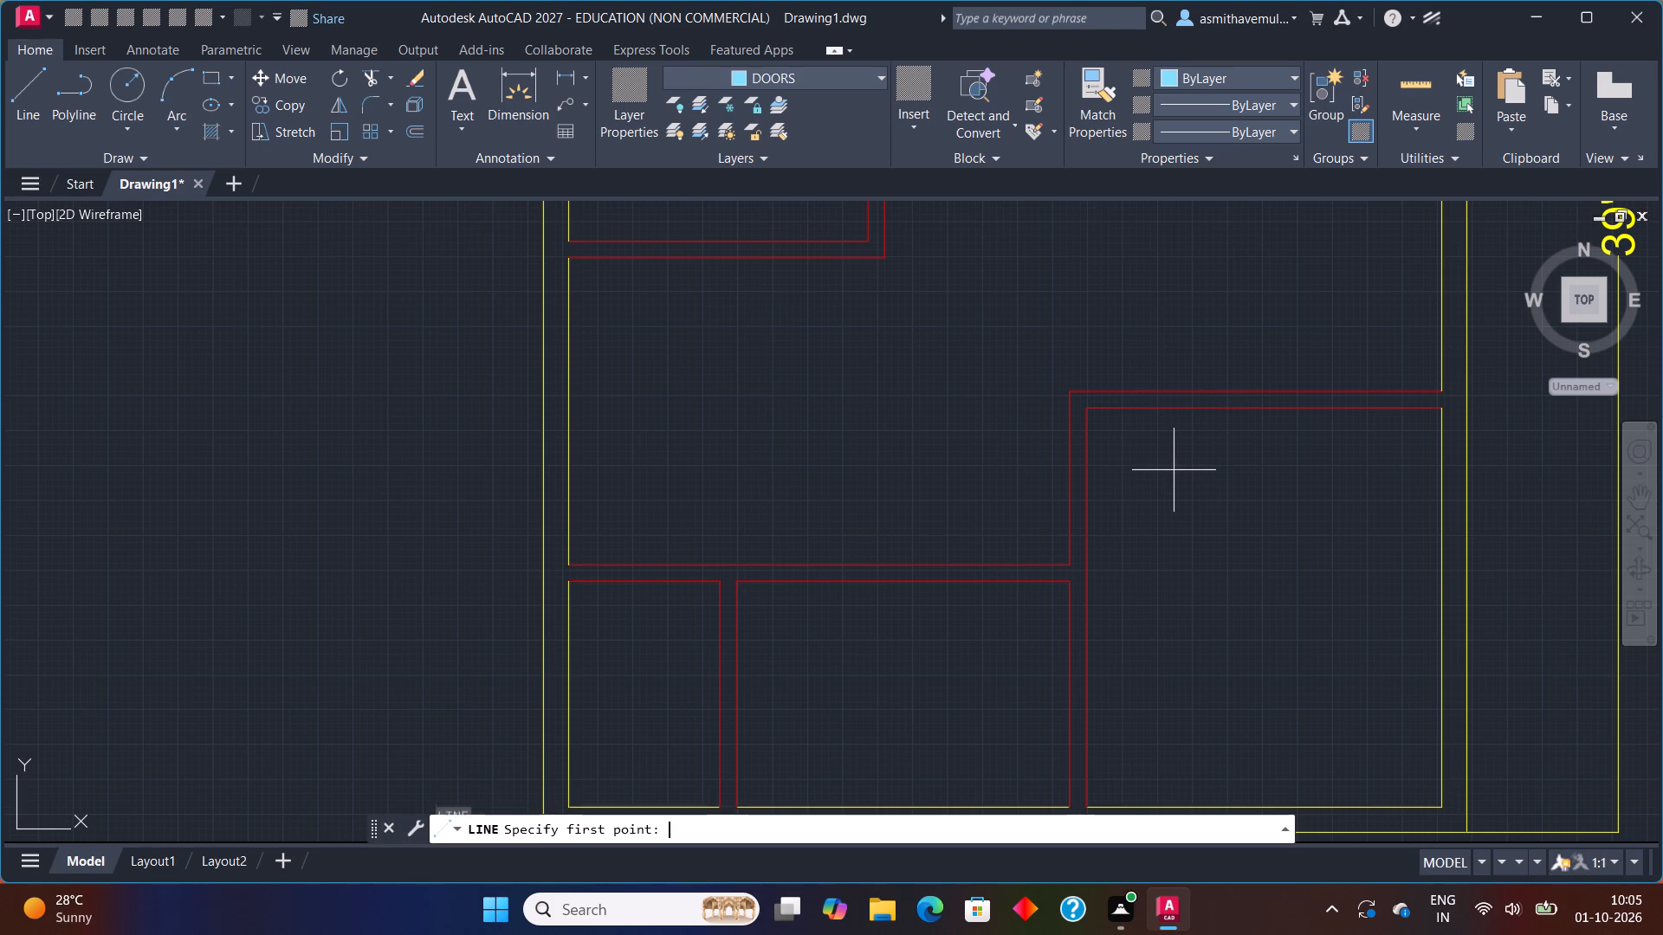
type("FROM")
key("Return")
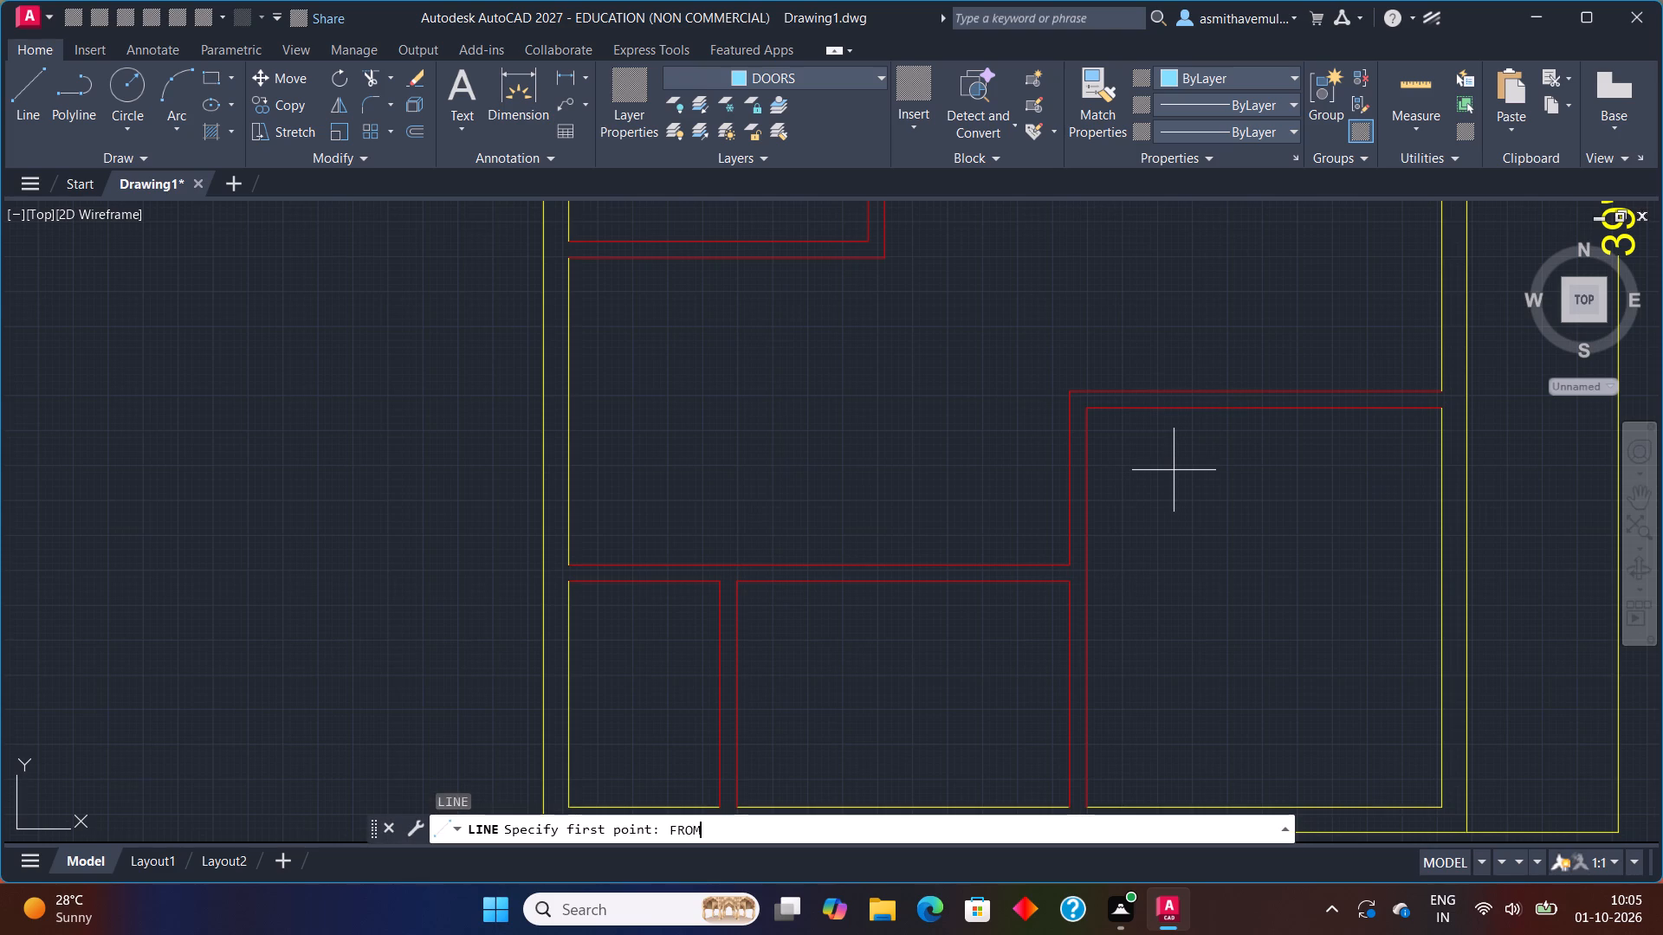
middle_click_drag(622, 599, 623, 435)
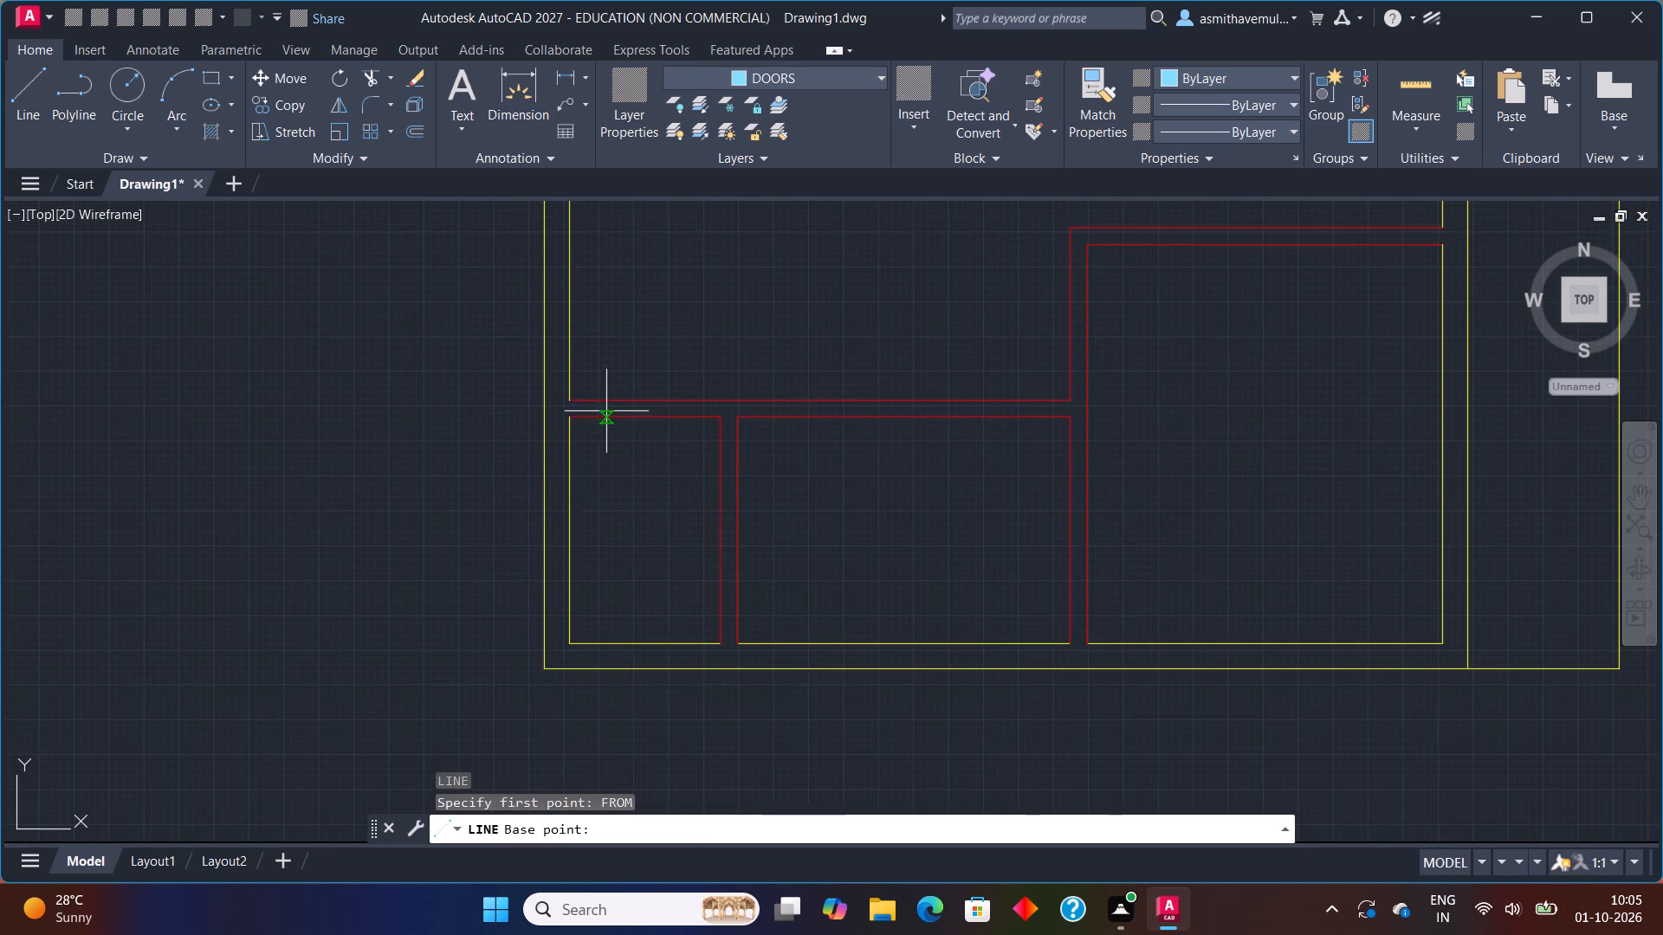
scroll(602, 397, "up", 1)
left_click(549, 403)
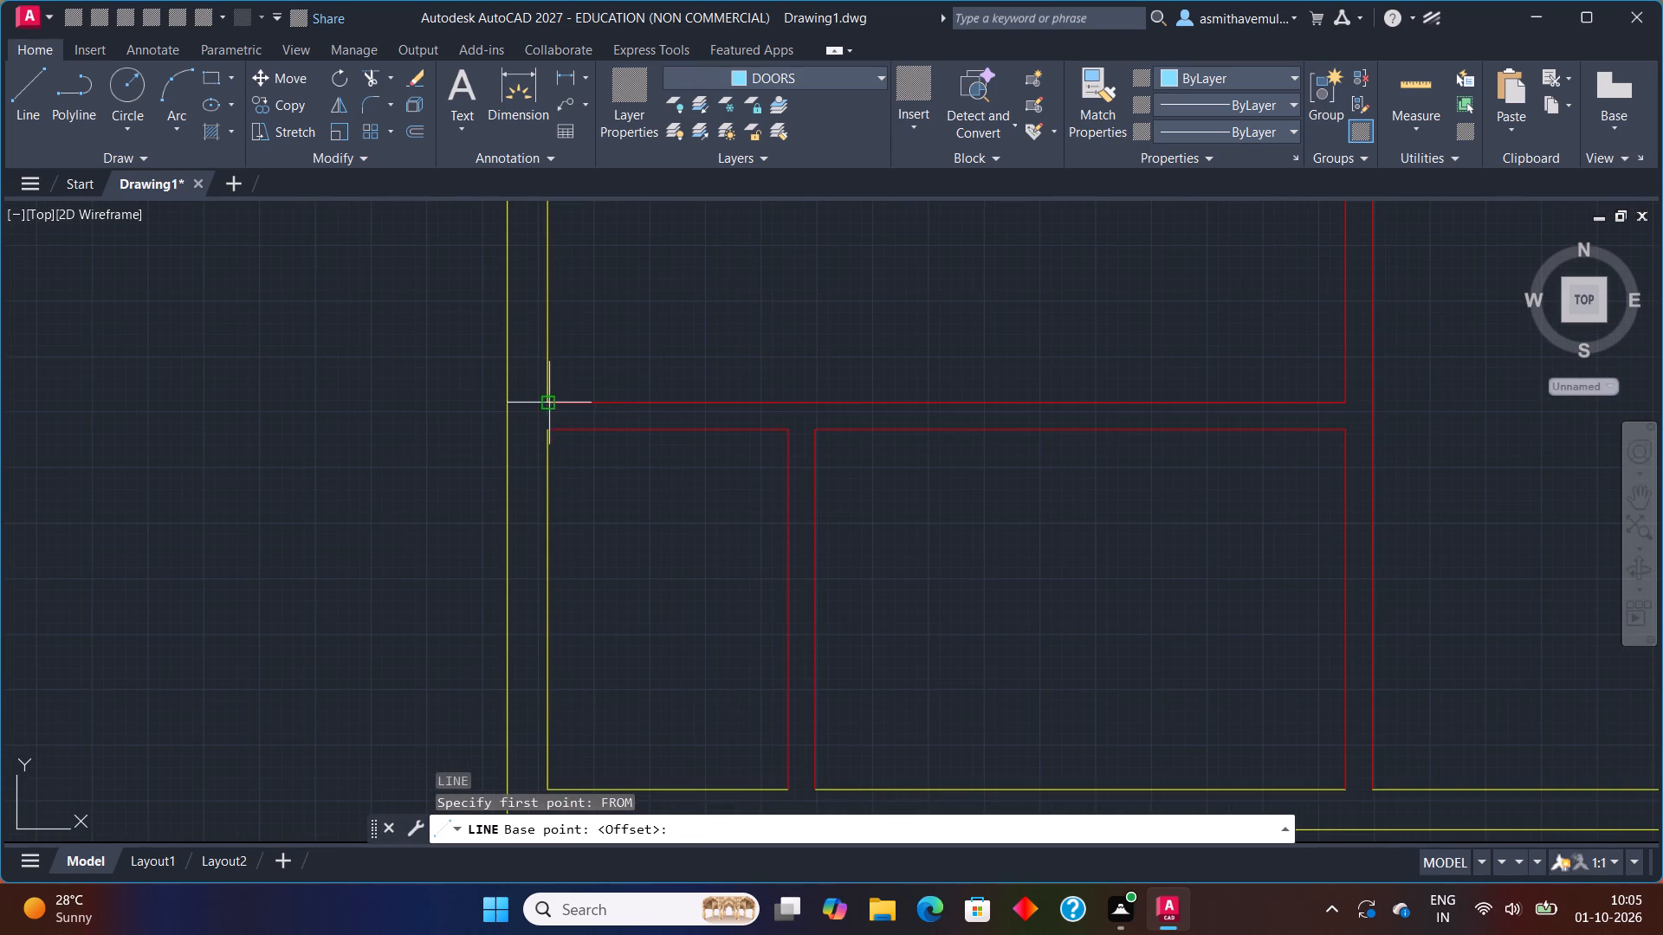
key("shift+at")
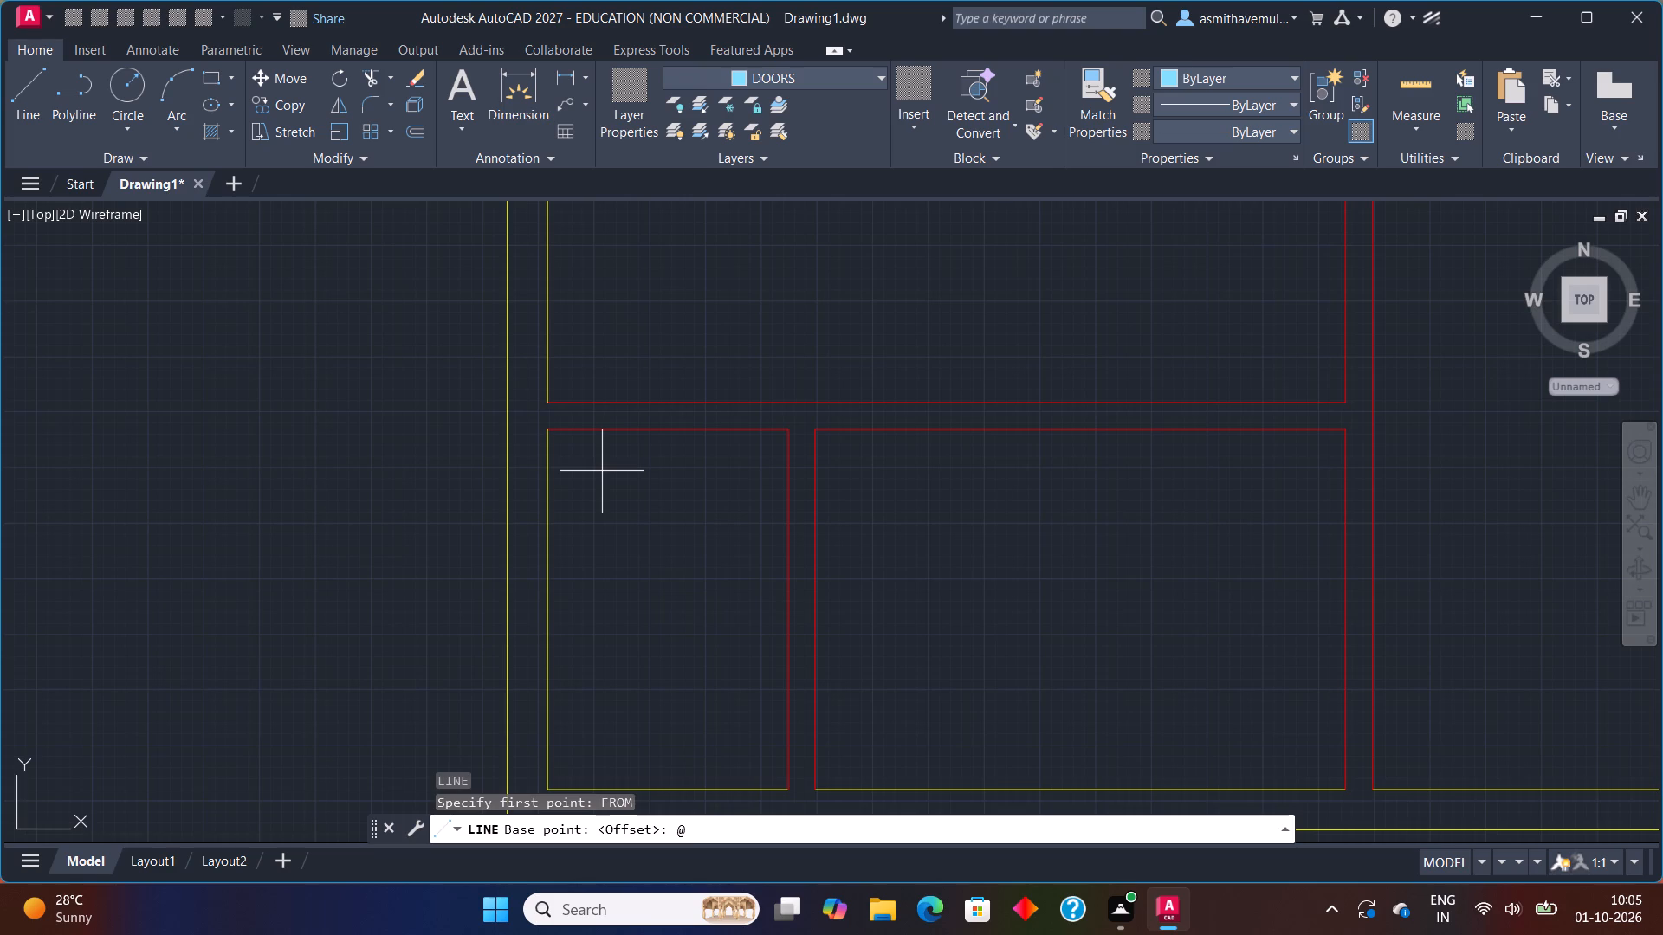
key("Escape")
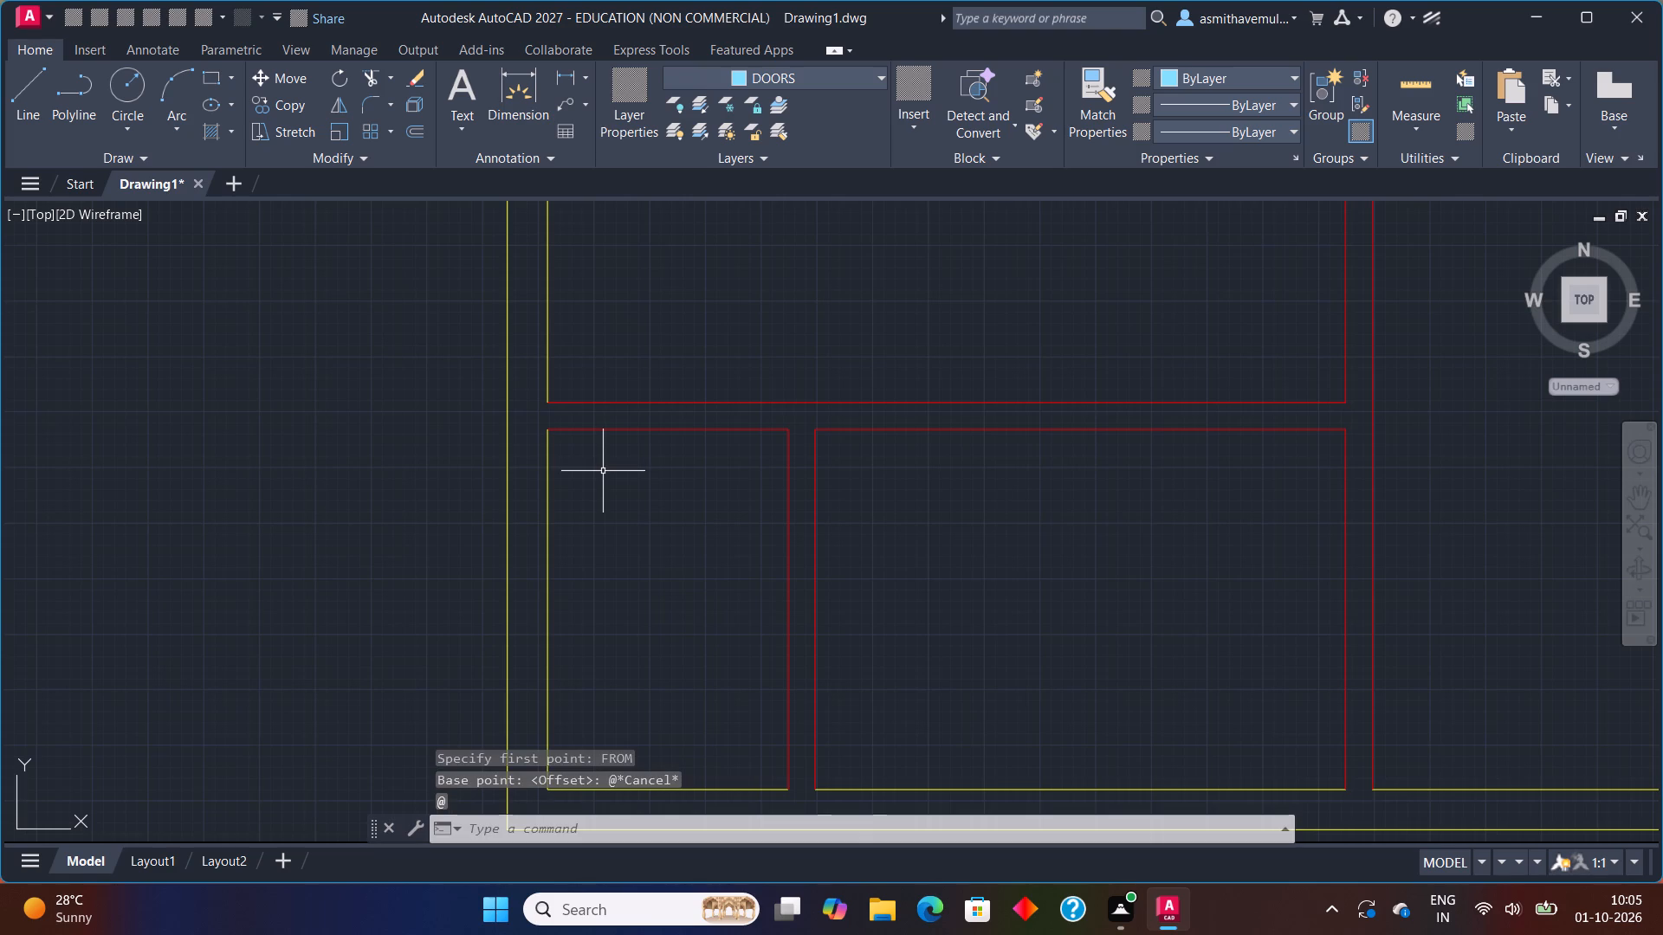
Draw a jamb line across the wall above the small bottom-left room, starting 3" right of the outer wall's inner corner.
key("l")
key("Return")
type("FR")
type("OM")
key("Return")
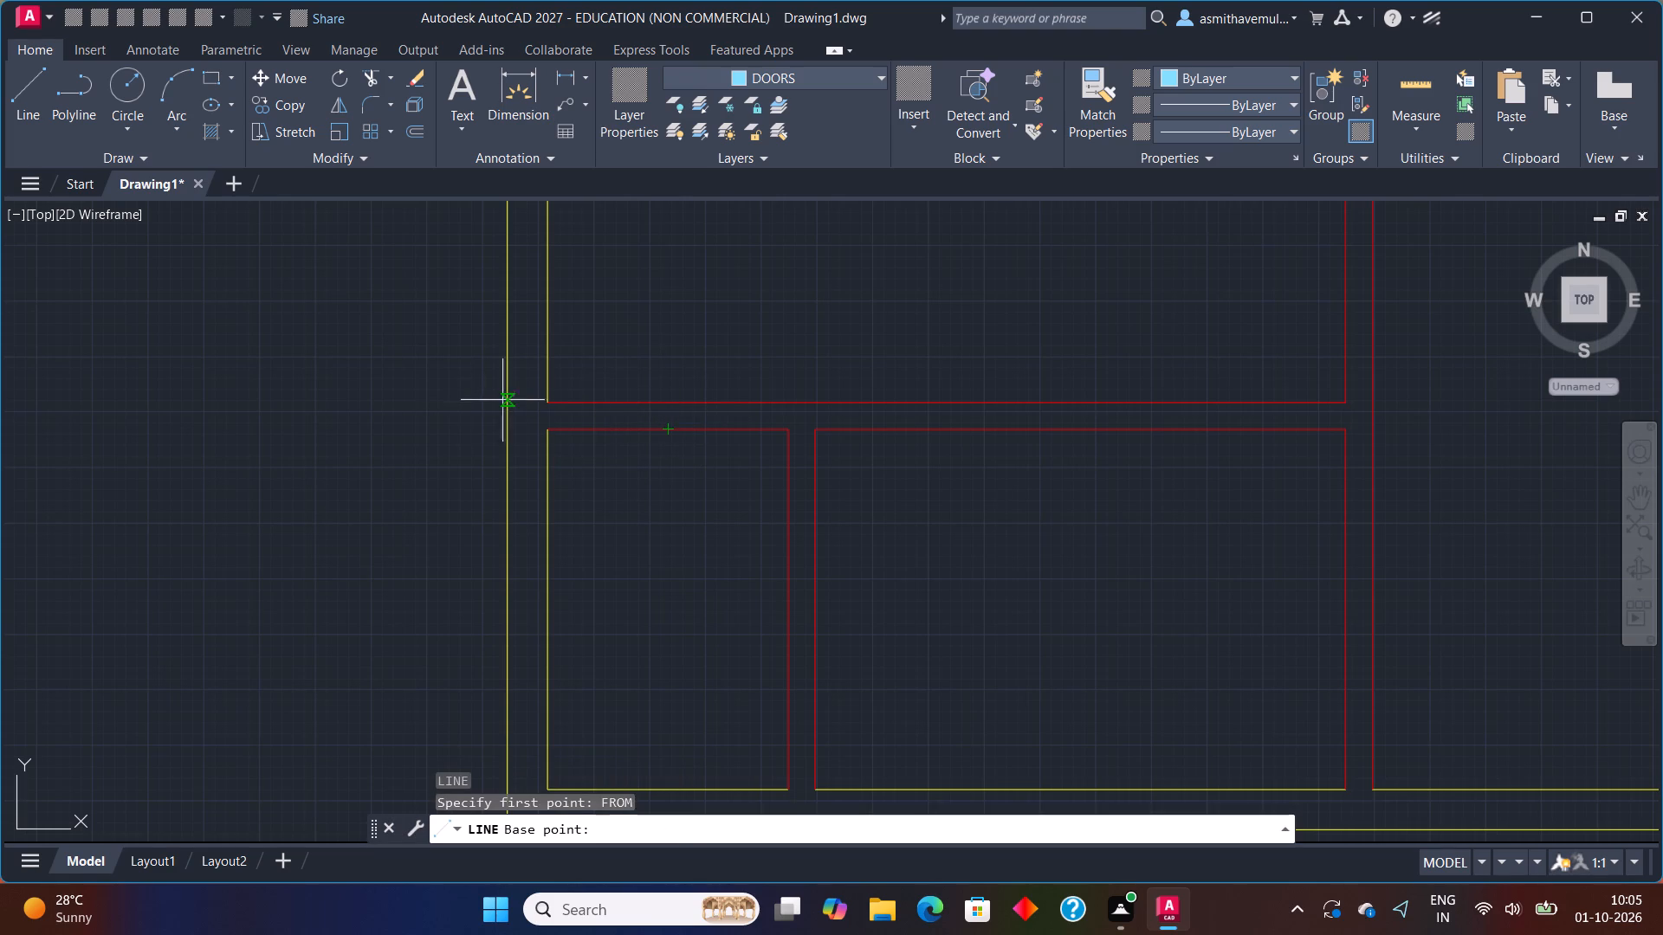
left_click(545, 403)
type("@3")
type("\",0")
key("Return")
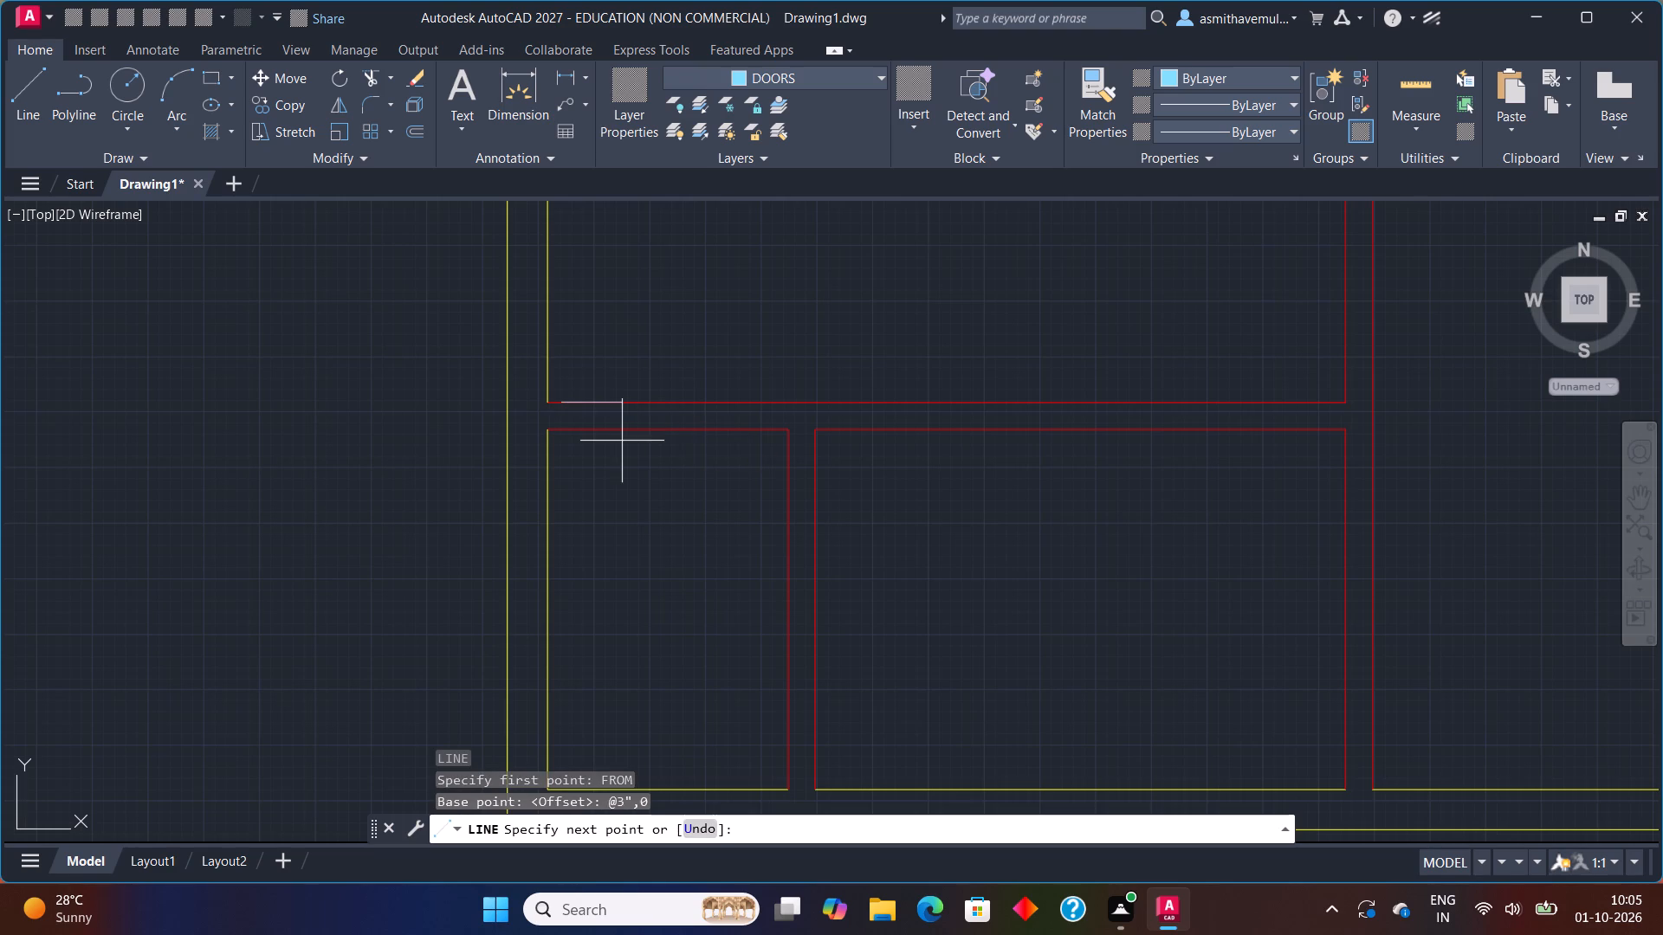
scroll(620, 443, "up", 3)
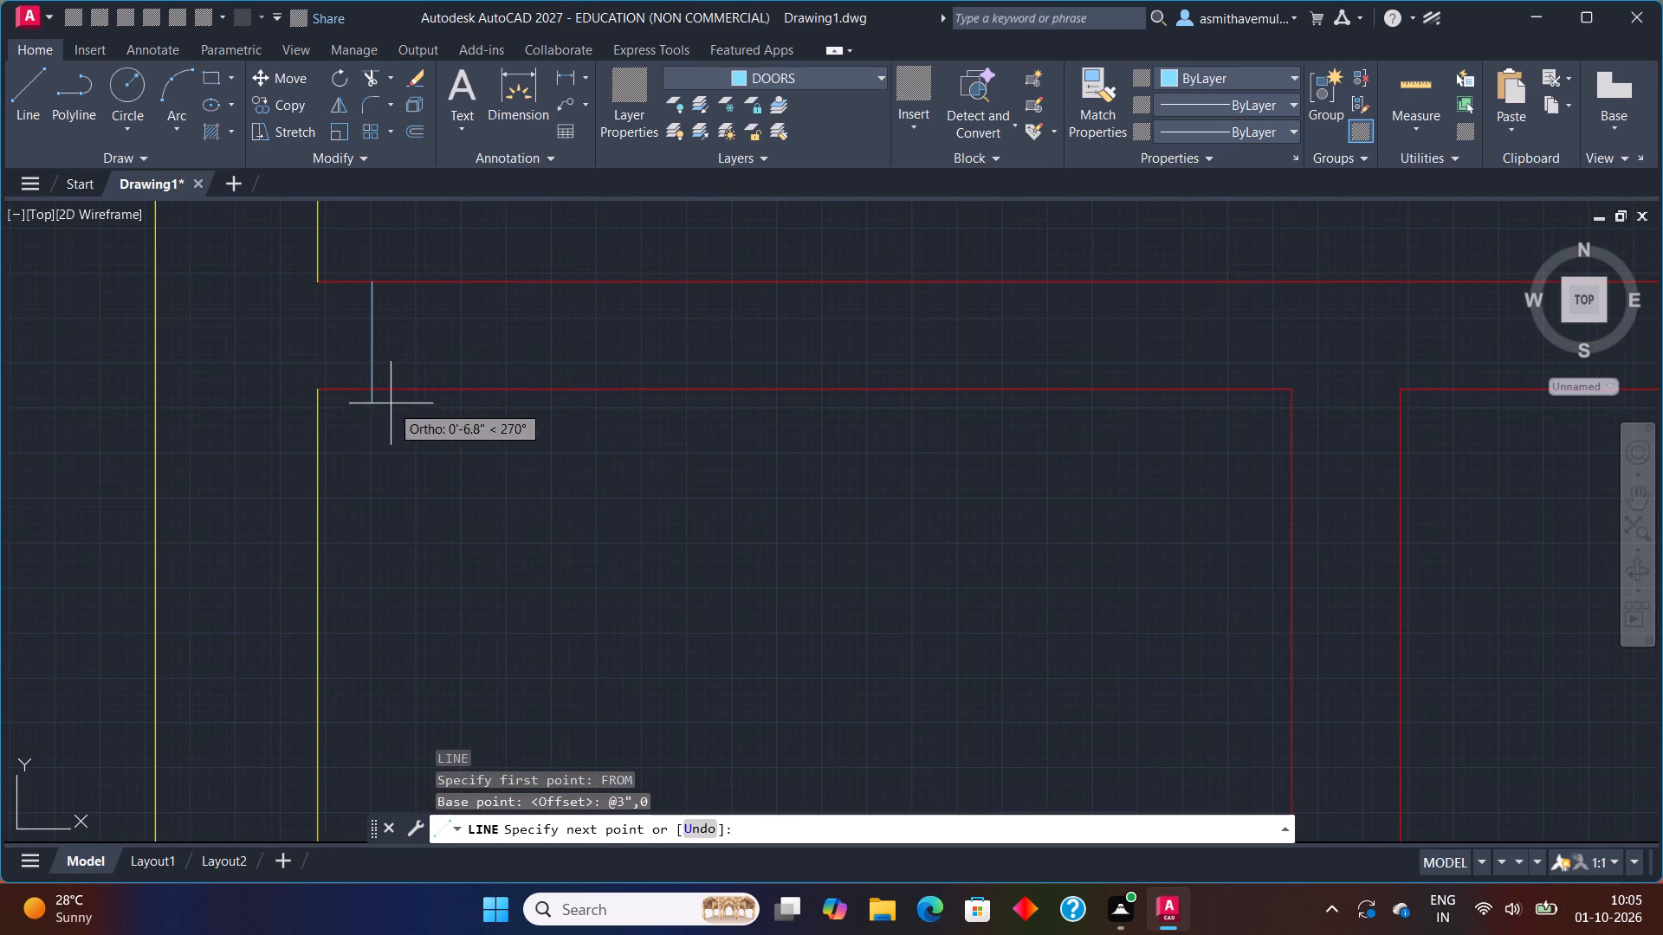
left_click(376, 394)
key("Escape")
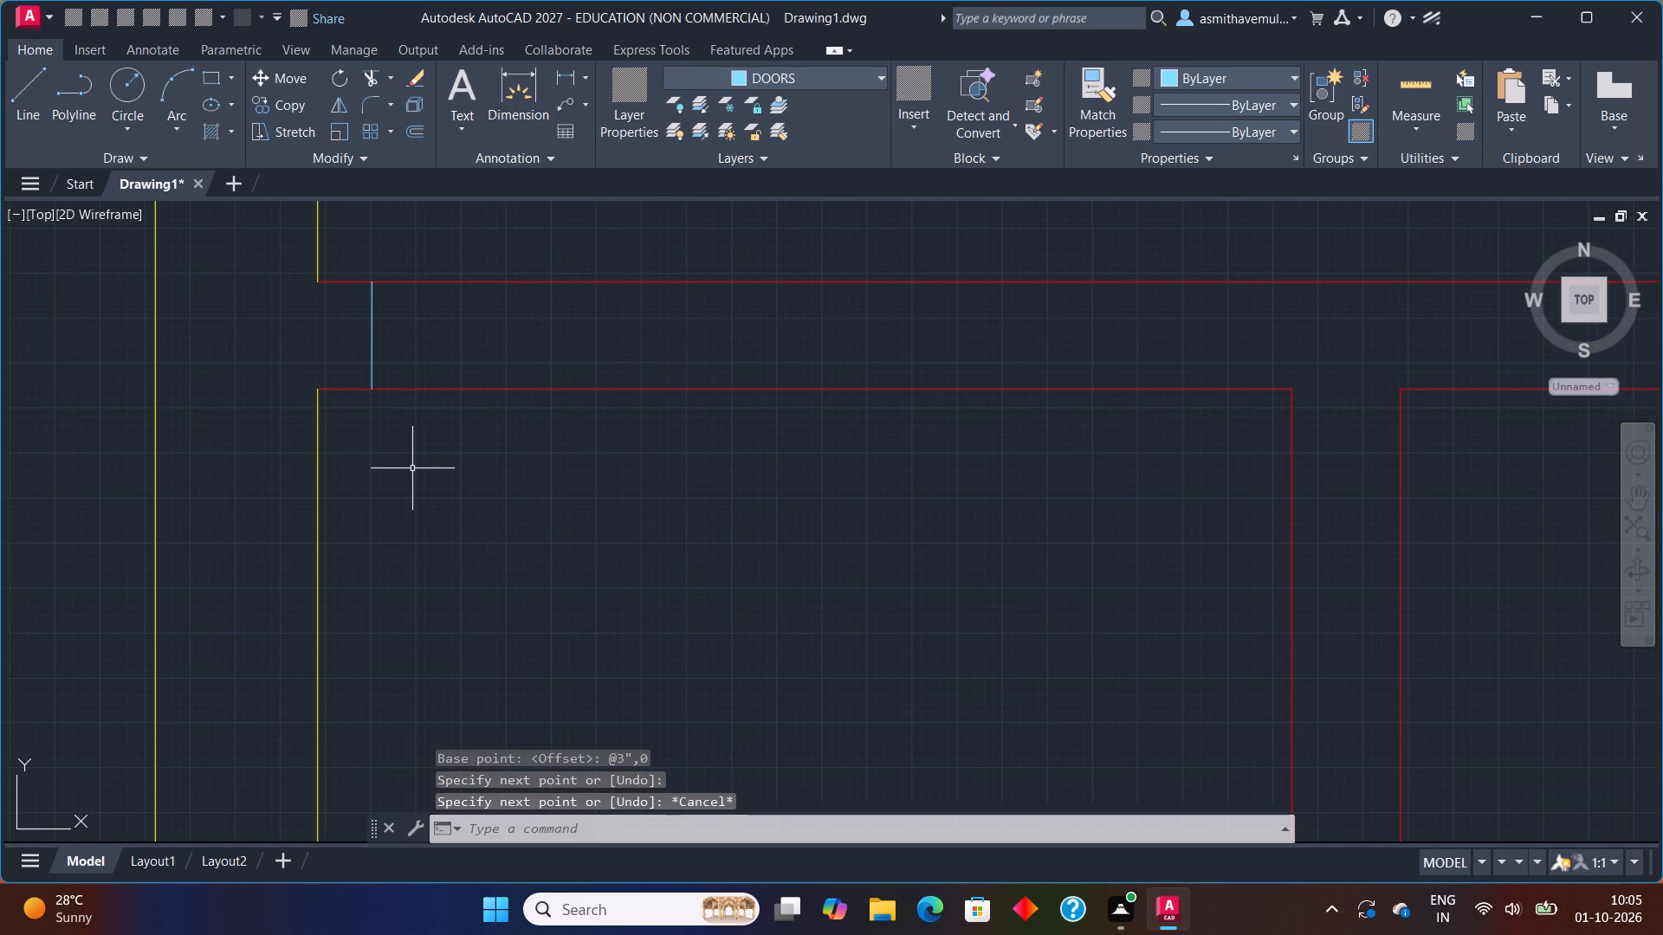
Offset the jamb line 3" to the right, and offset that copy 3' to the right to span the door opening.
key("o")
key("Return")
key("3")
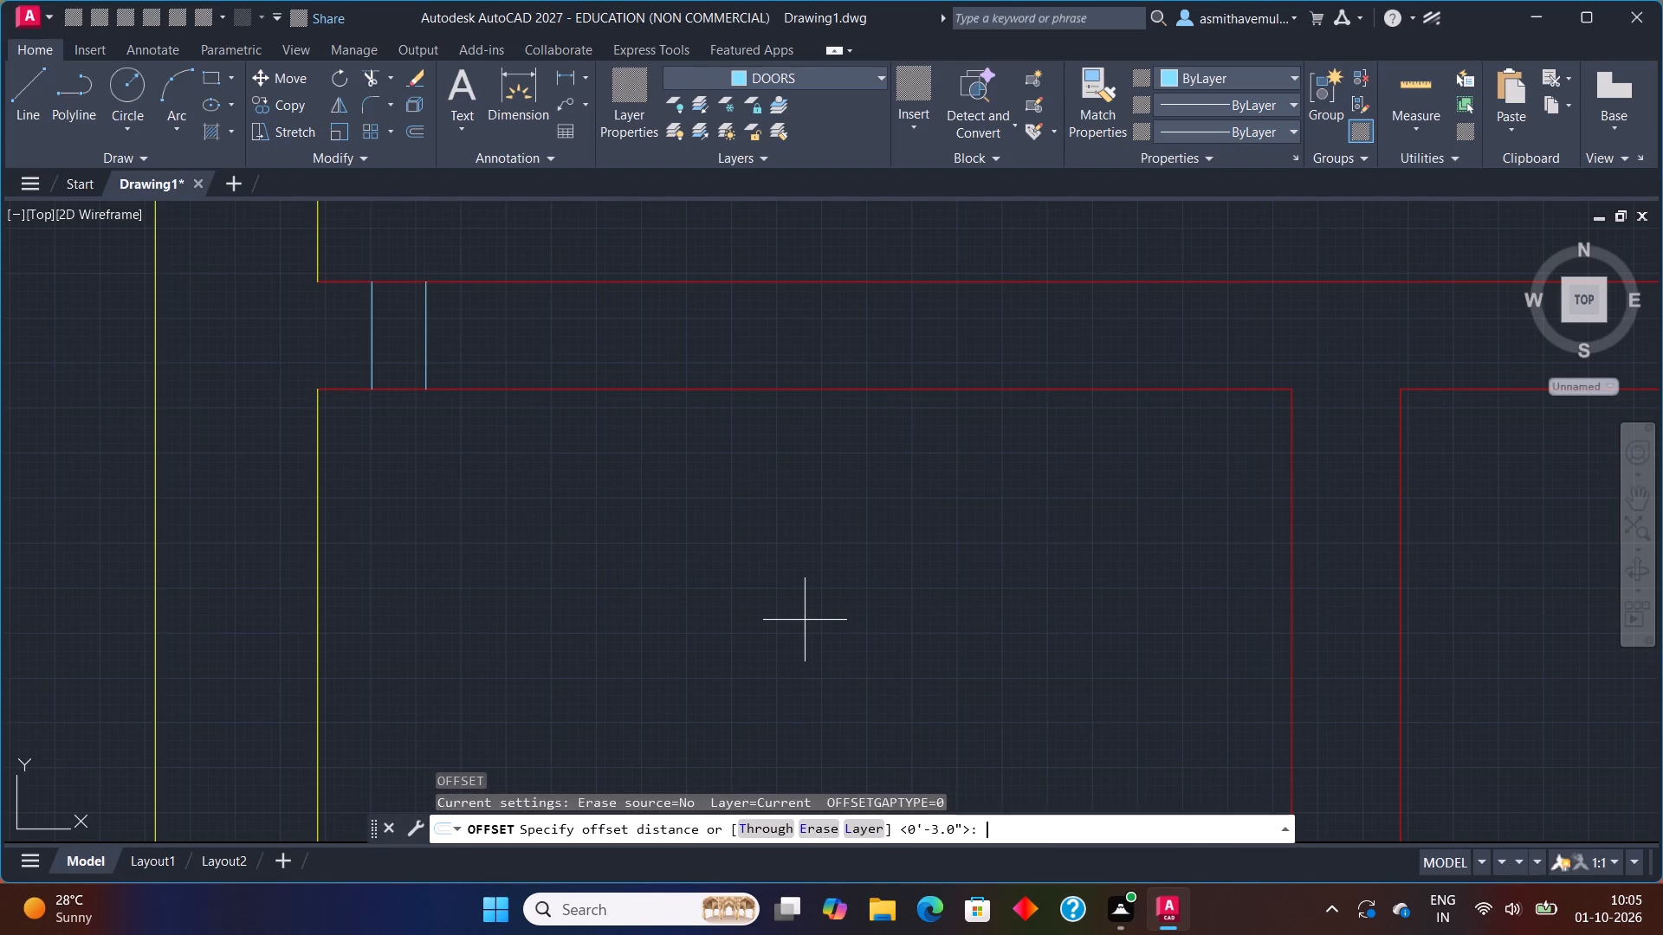
type("3'")
key("Return")
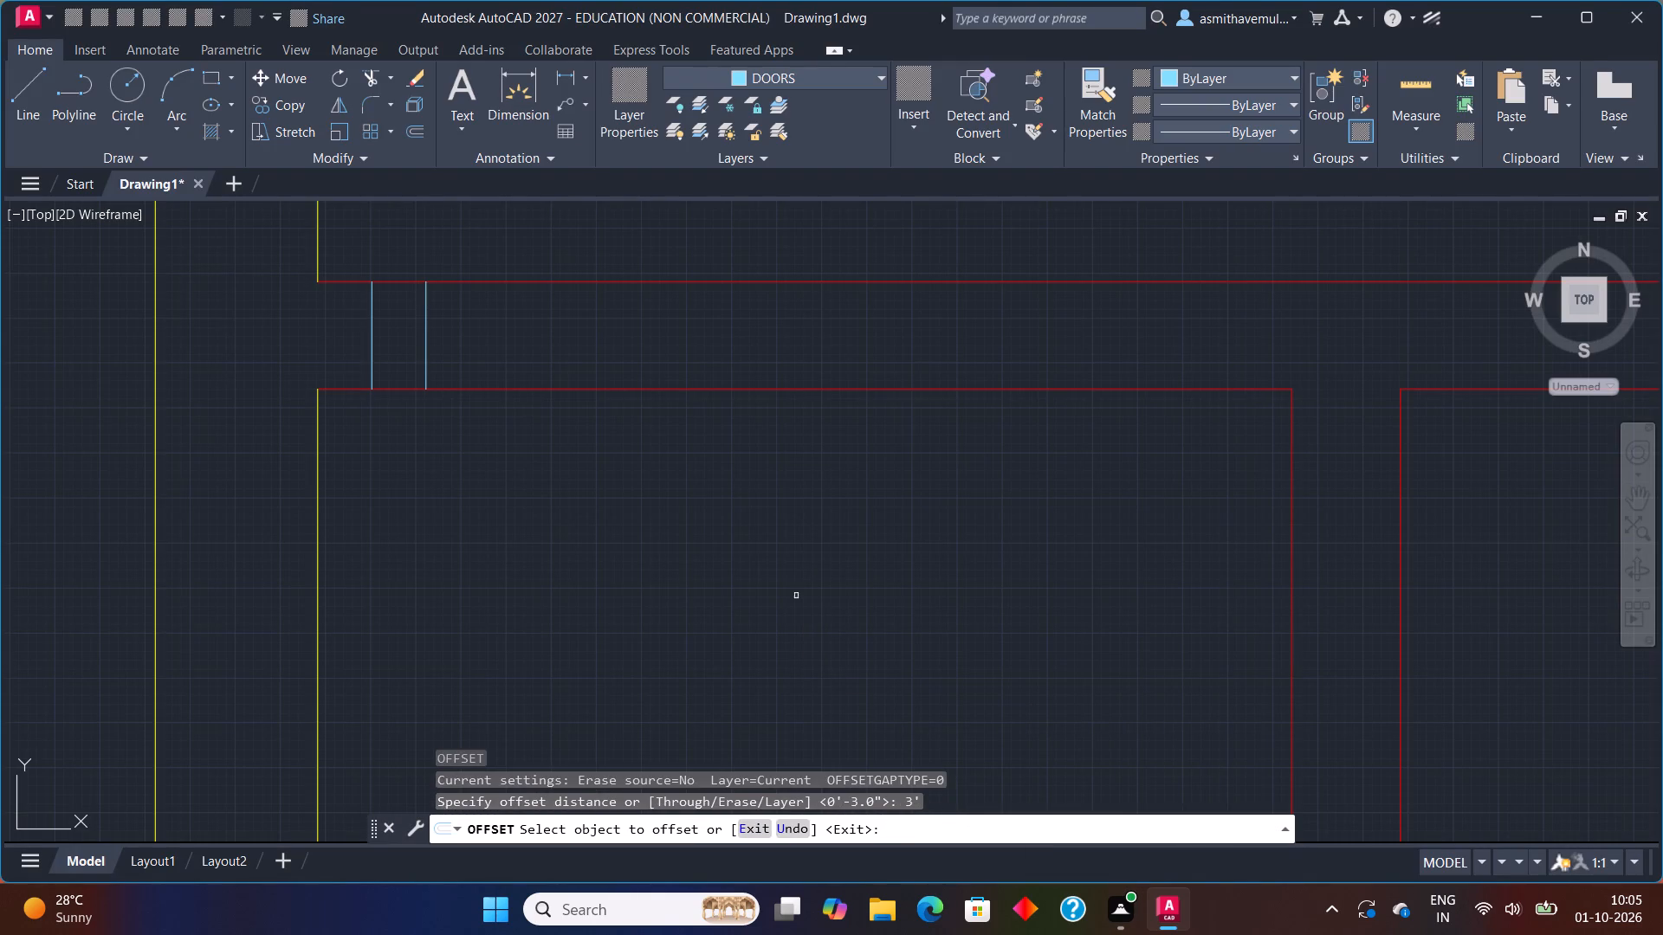
left_click(427, 348)
left_click(564, 346)
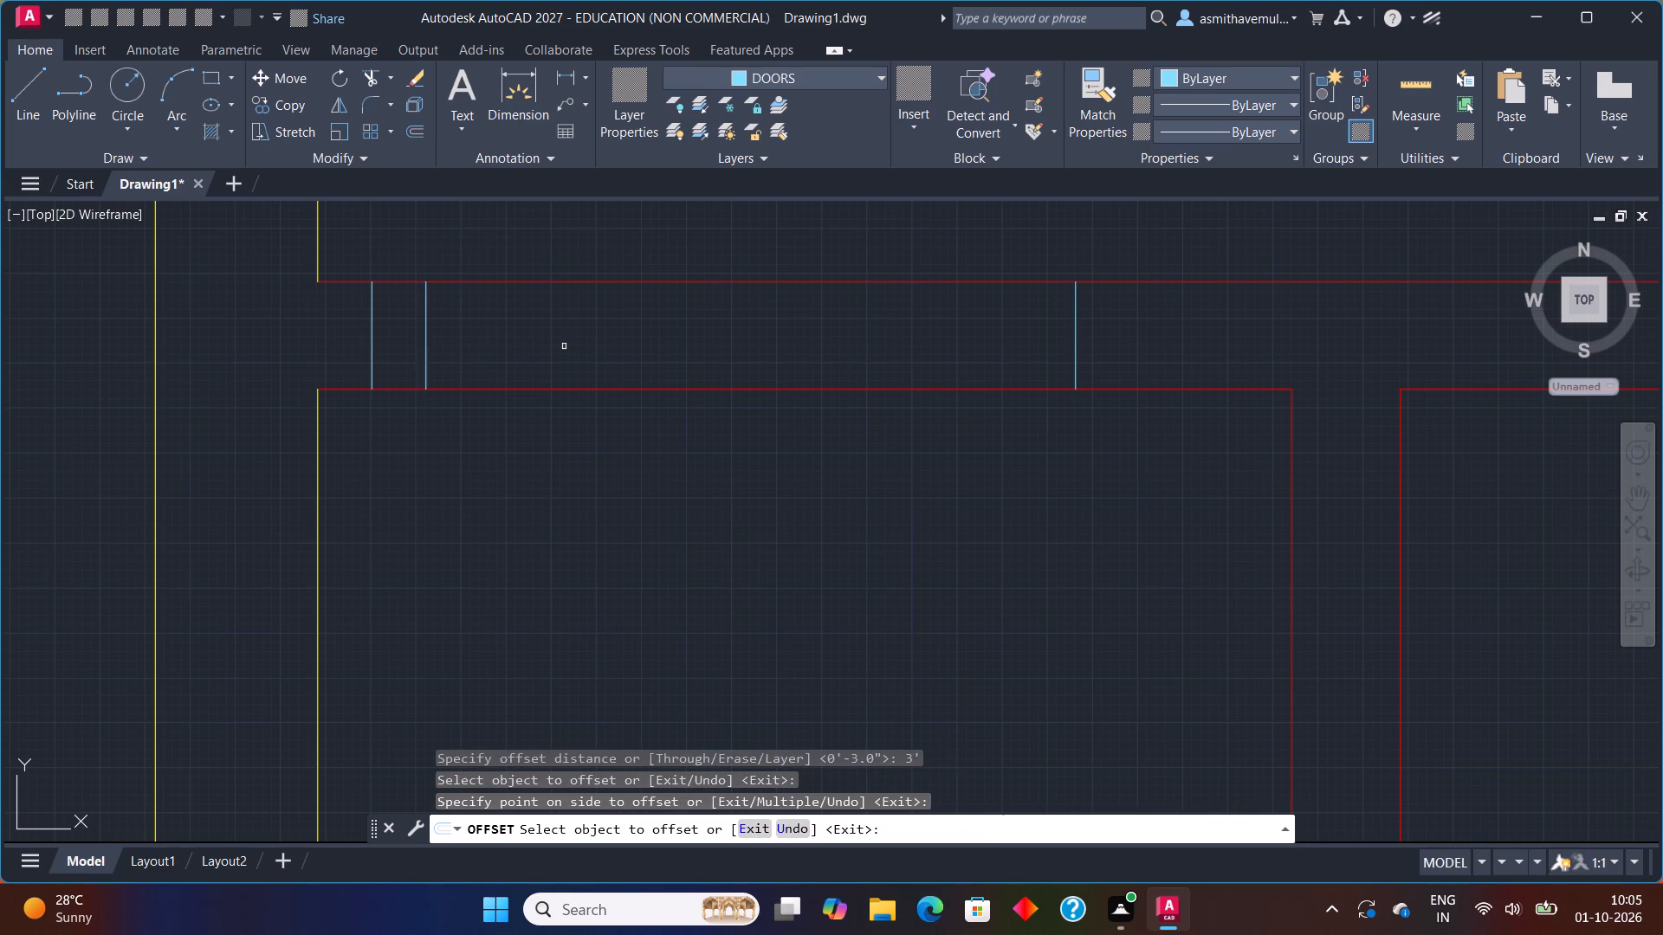
key("Escape")
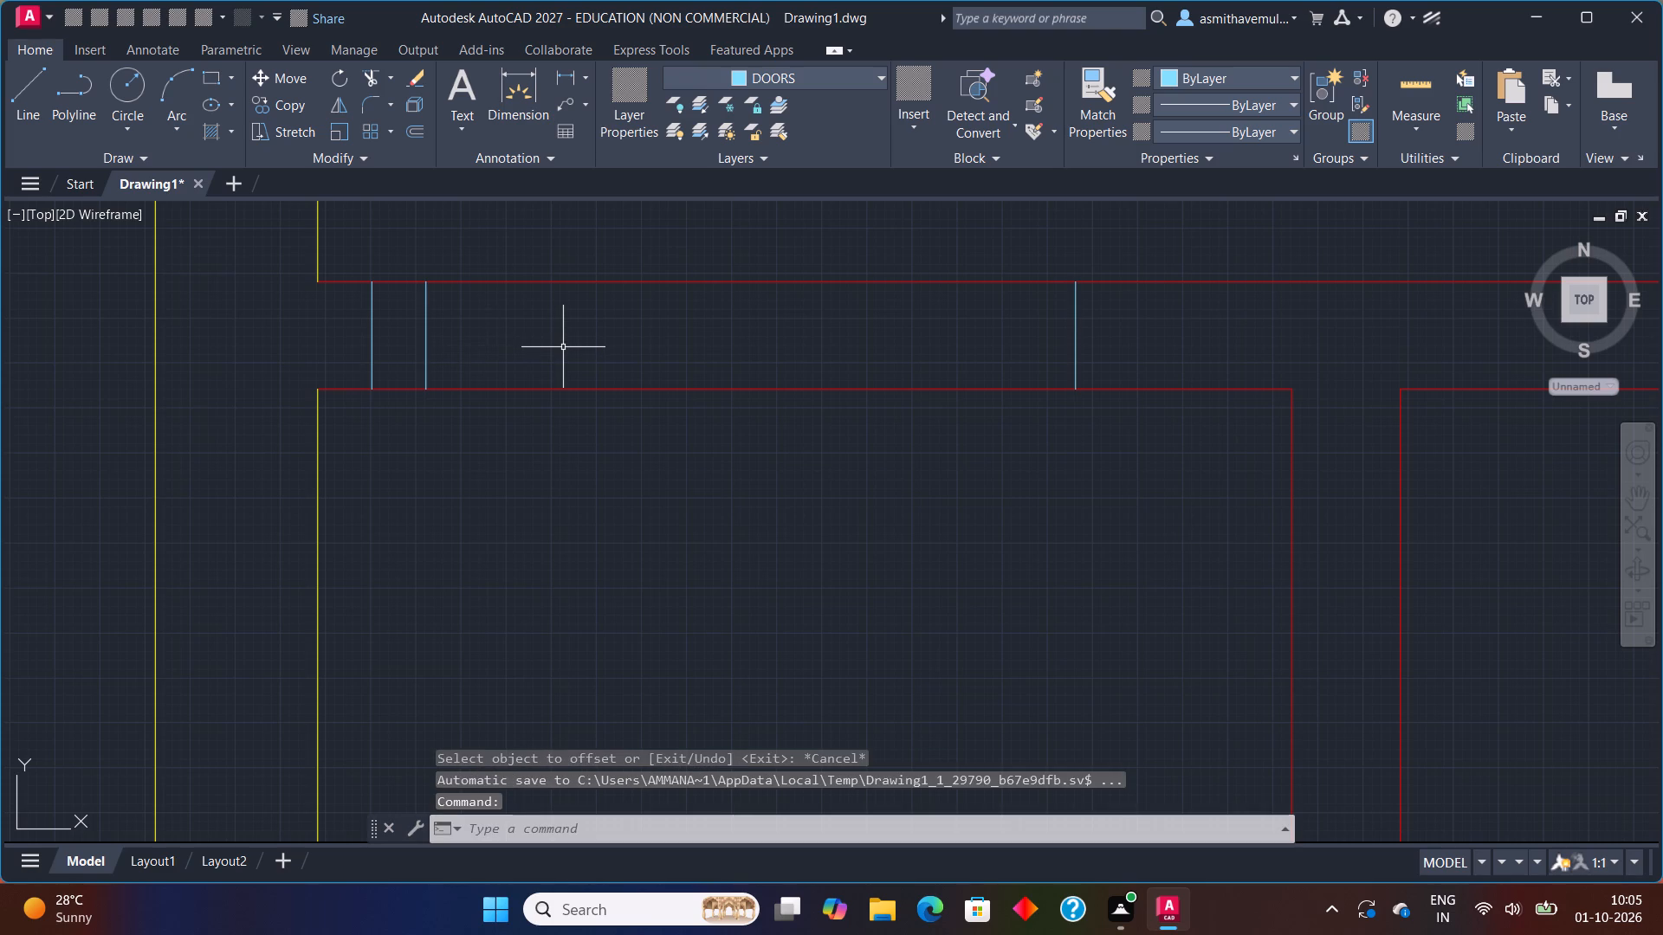
Offset the line at the opening's far end 3" to the right to complete the second jamb.
key("o")
key("Return")
key("3")
key("shift+quotedbl")
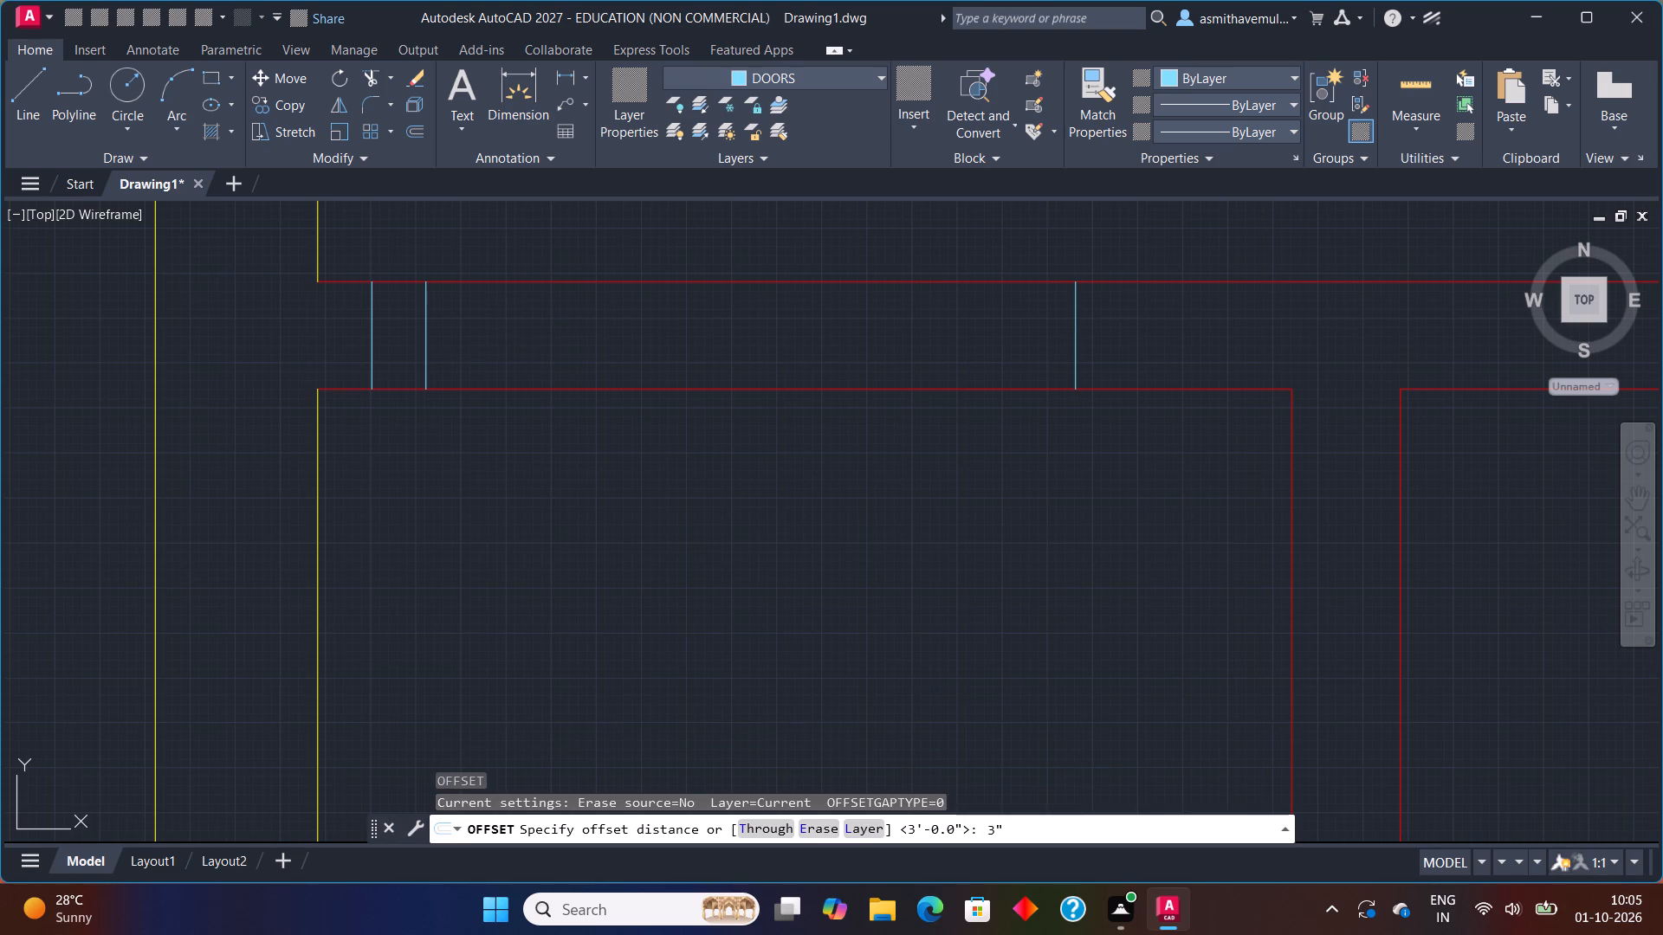
key("Return")
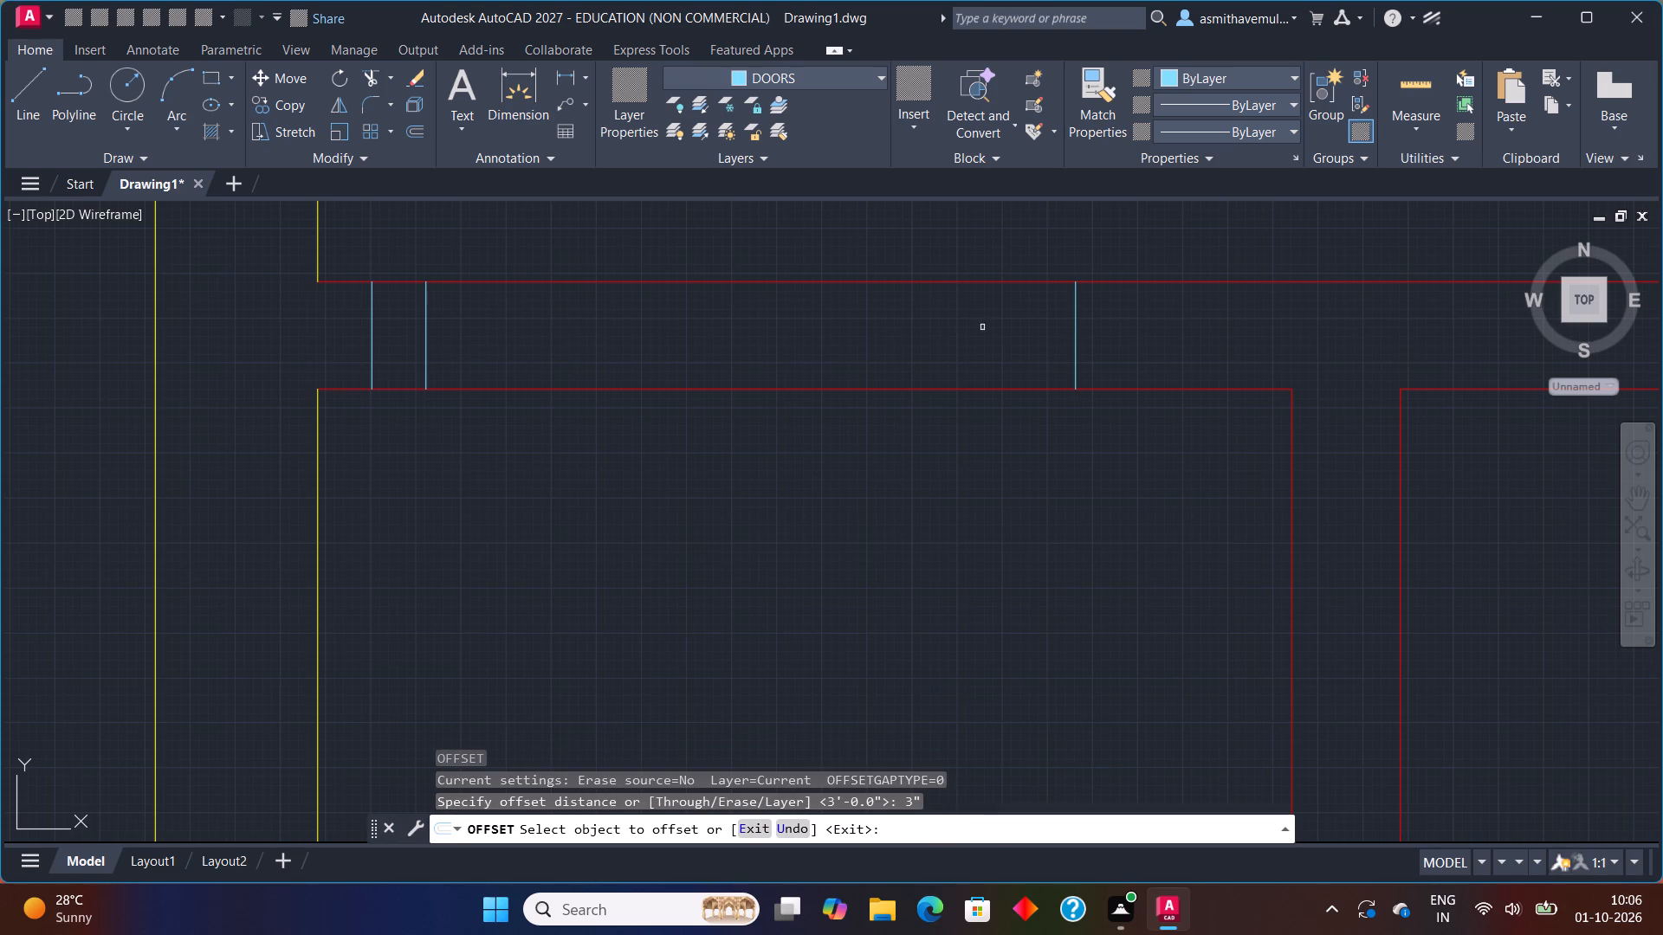
left_click(1077, 333)
left_click(1098, 328)
key("Escape")
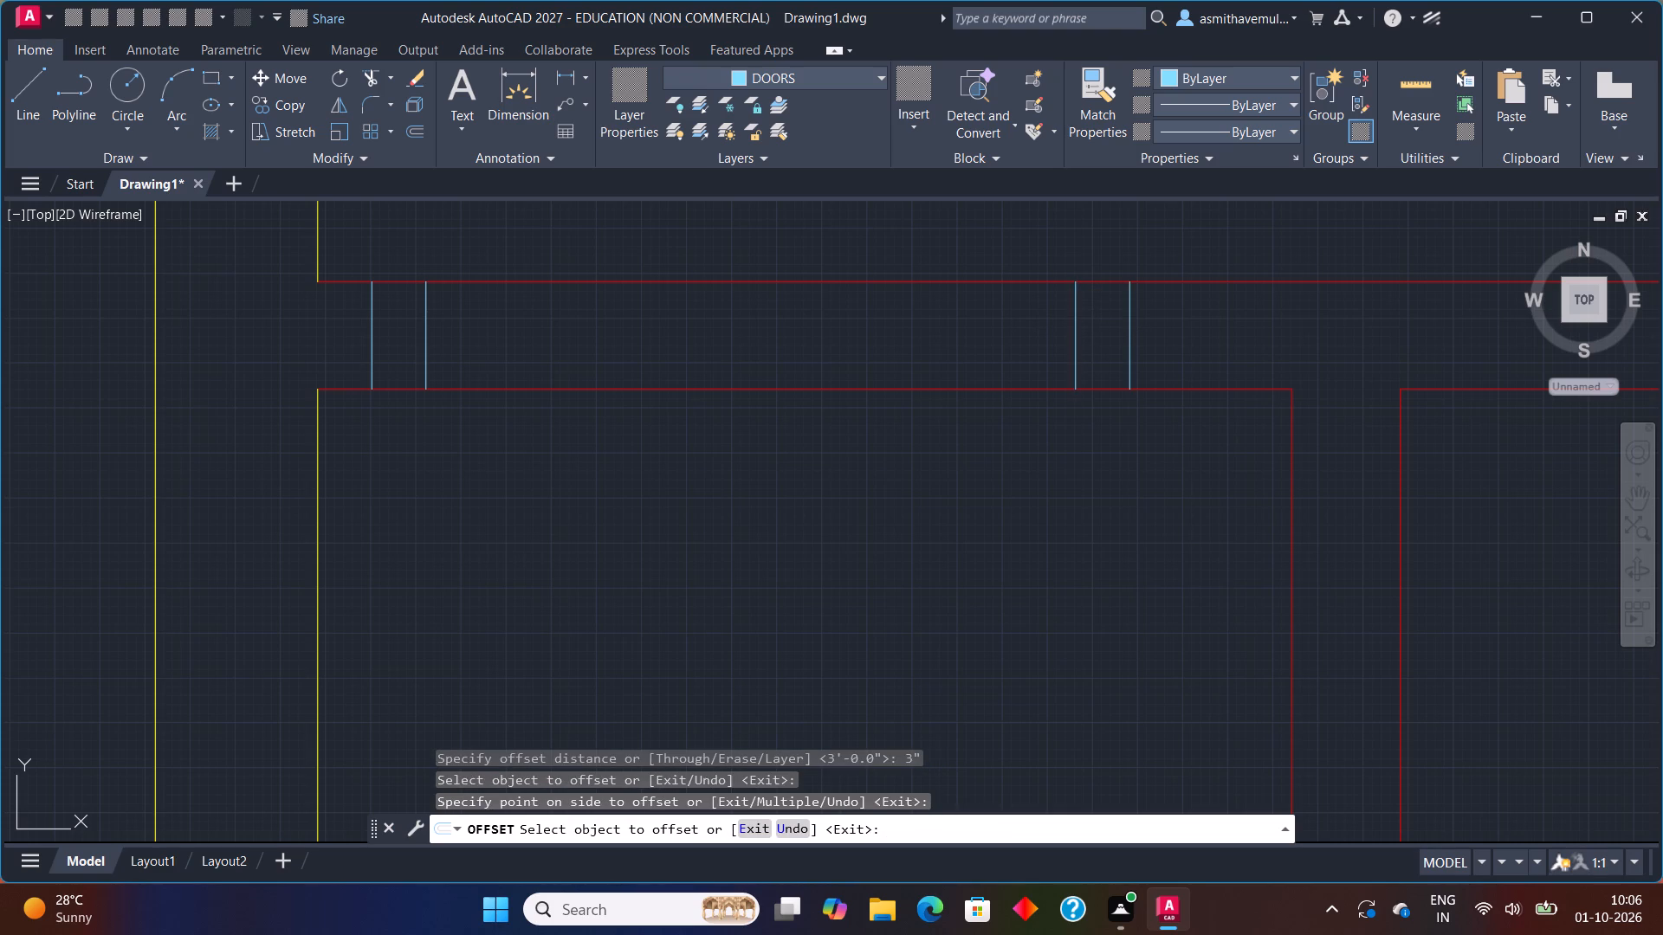
Trim the upper and lower wall lines between the two jambs to open the doorway.
type("TRIM")
key("Return")
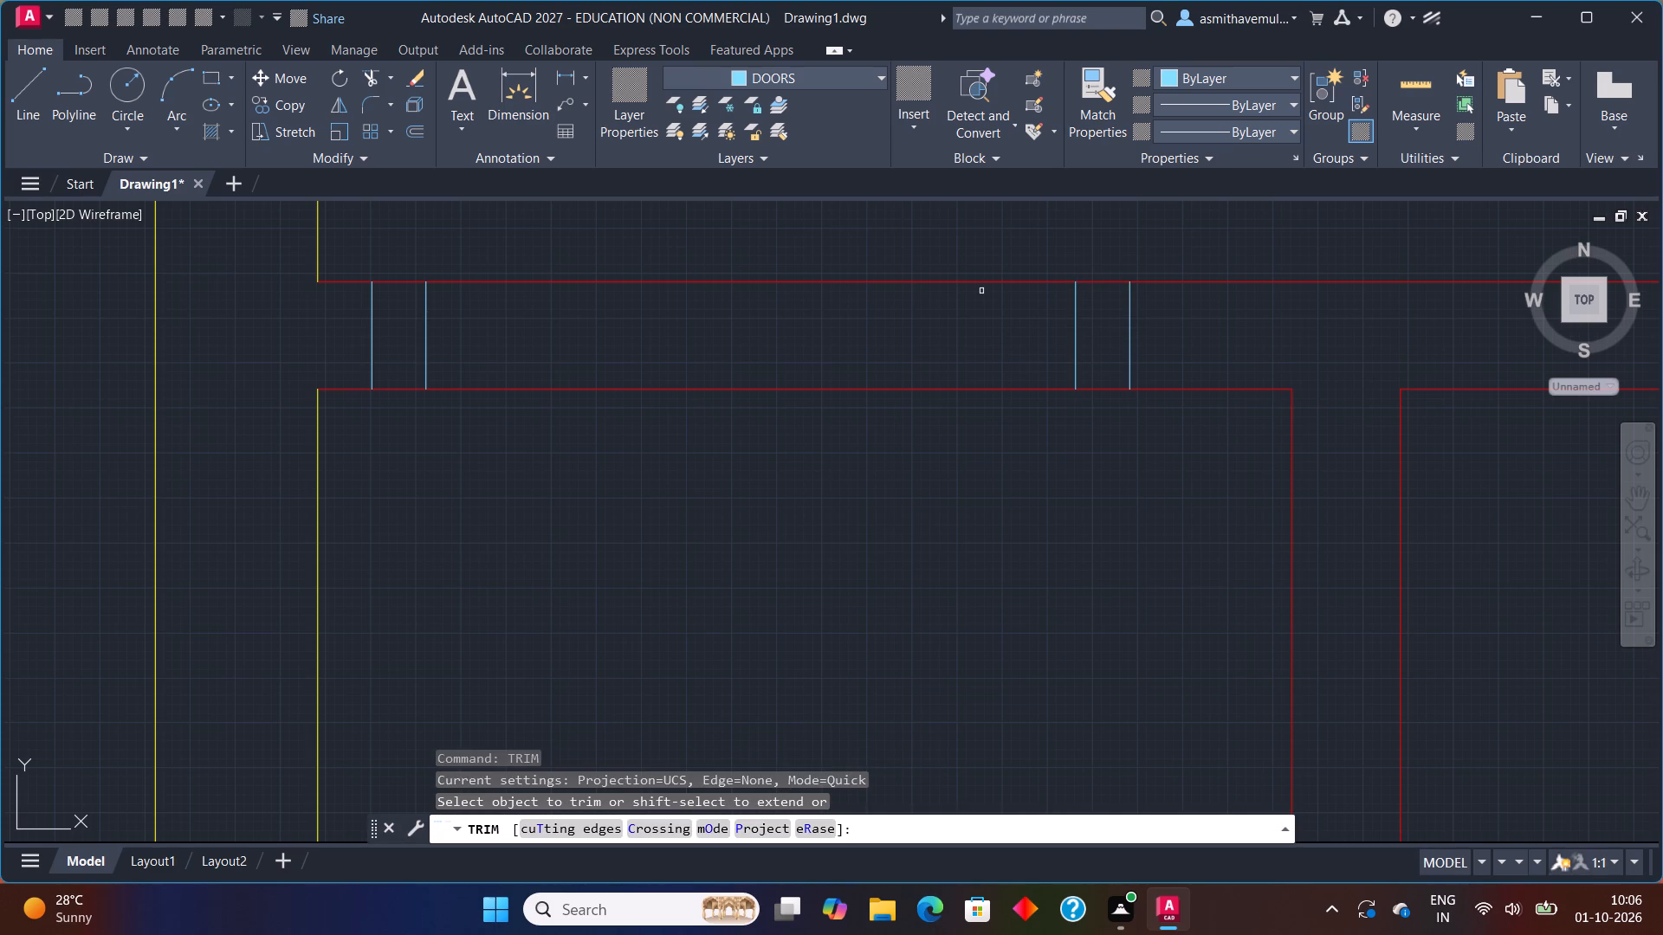
left_click(978, 286)
left_click(978, 280)
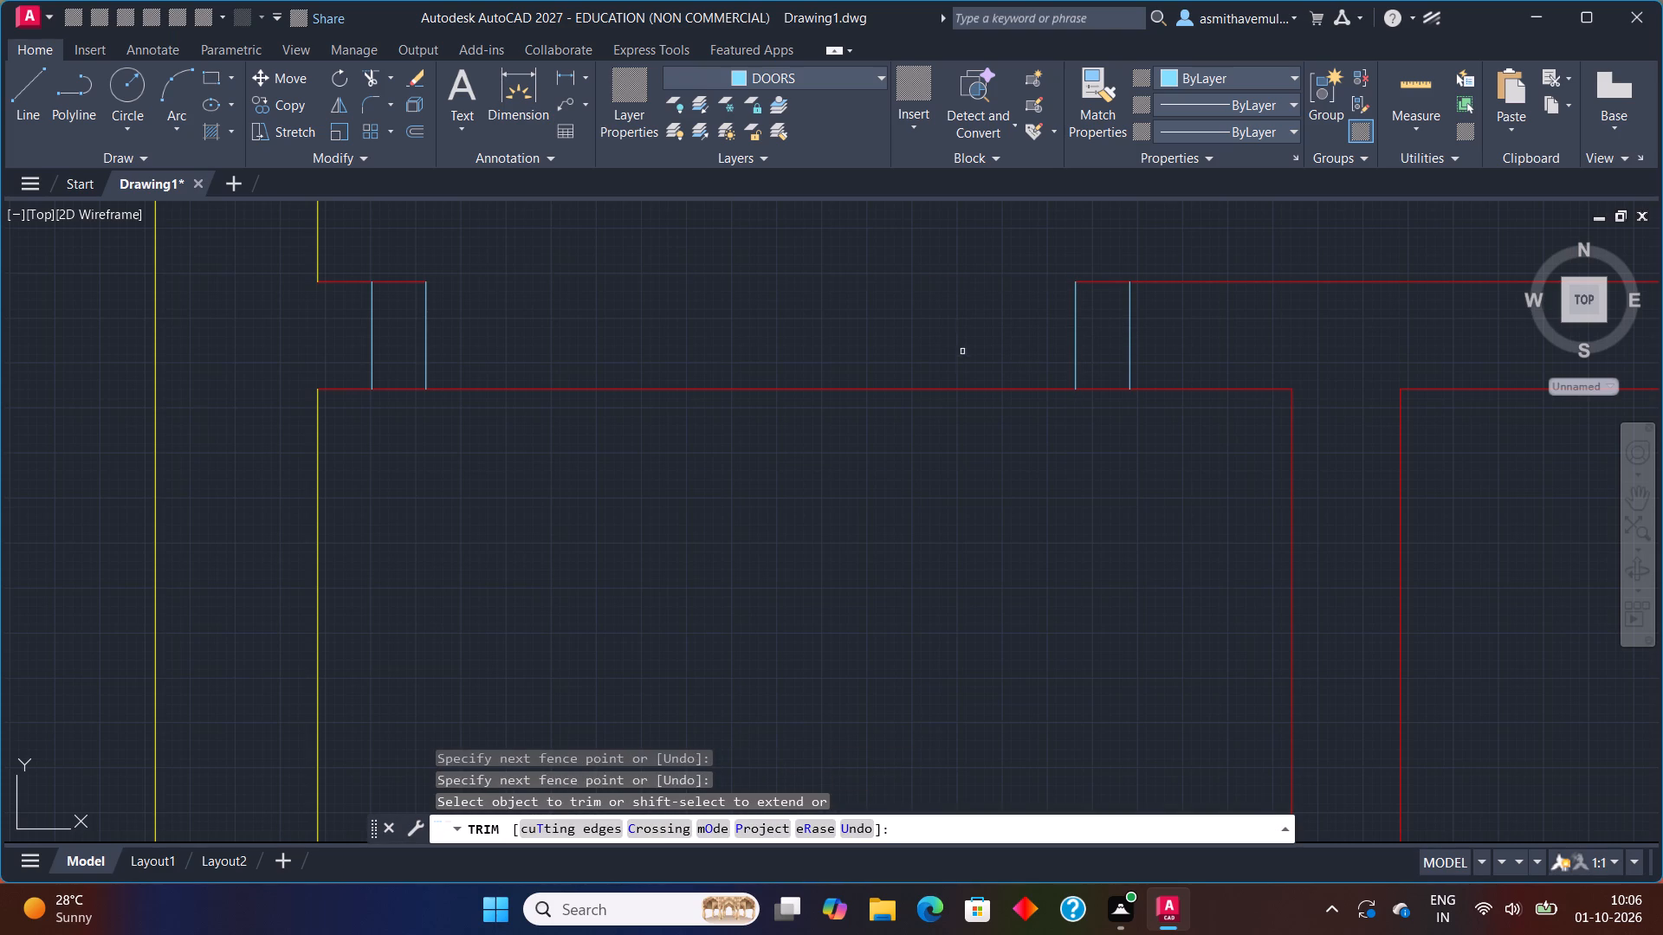
left_click_drag(962, 364, 960, 421)
key("Escape")
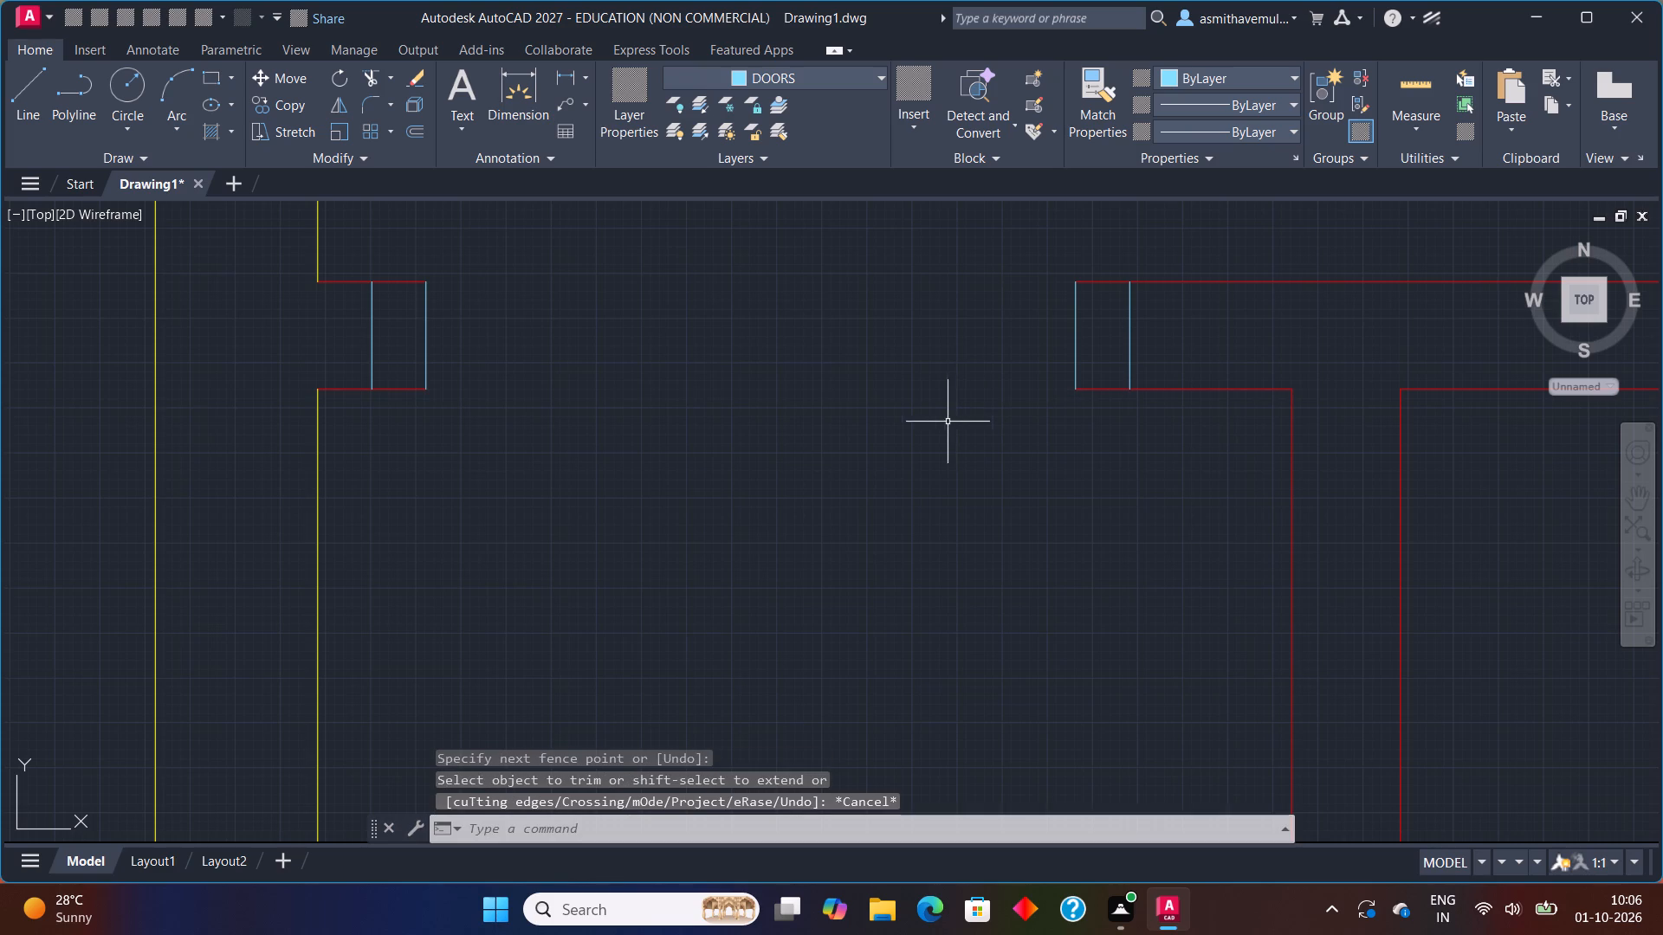
Draw a 3" by 3' door-leaf rectangle hanging down from the lower corner of the left jamb at the small bottom-left room's doorway.
scroll(935, 442, "down", 2)
scroll(938, 521, "down", 1)
middle_click_drag(935, 518, 834, 446)
scroll(771, 396, "up", 1)
type("REC")
key("Return")
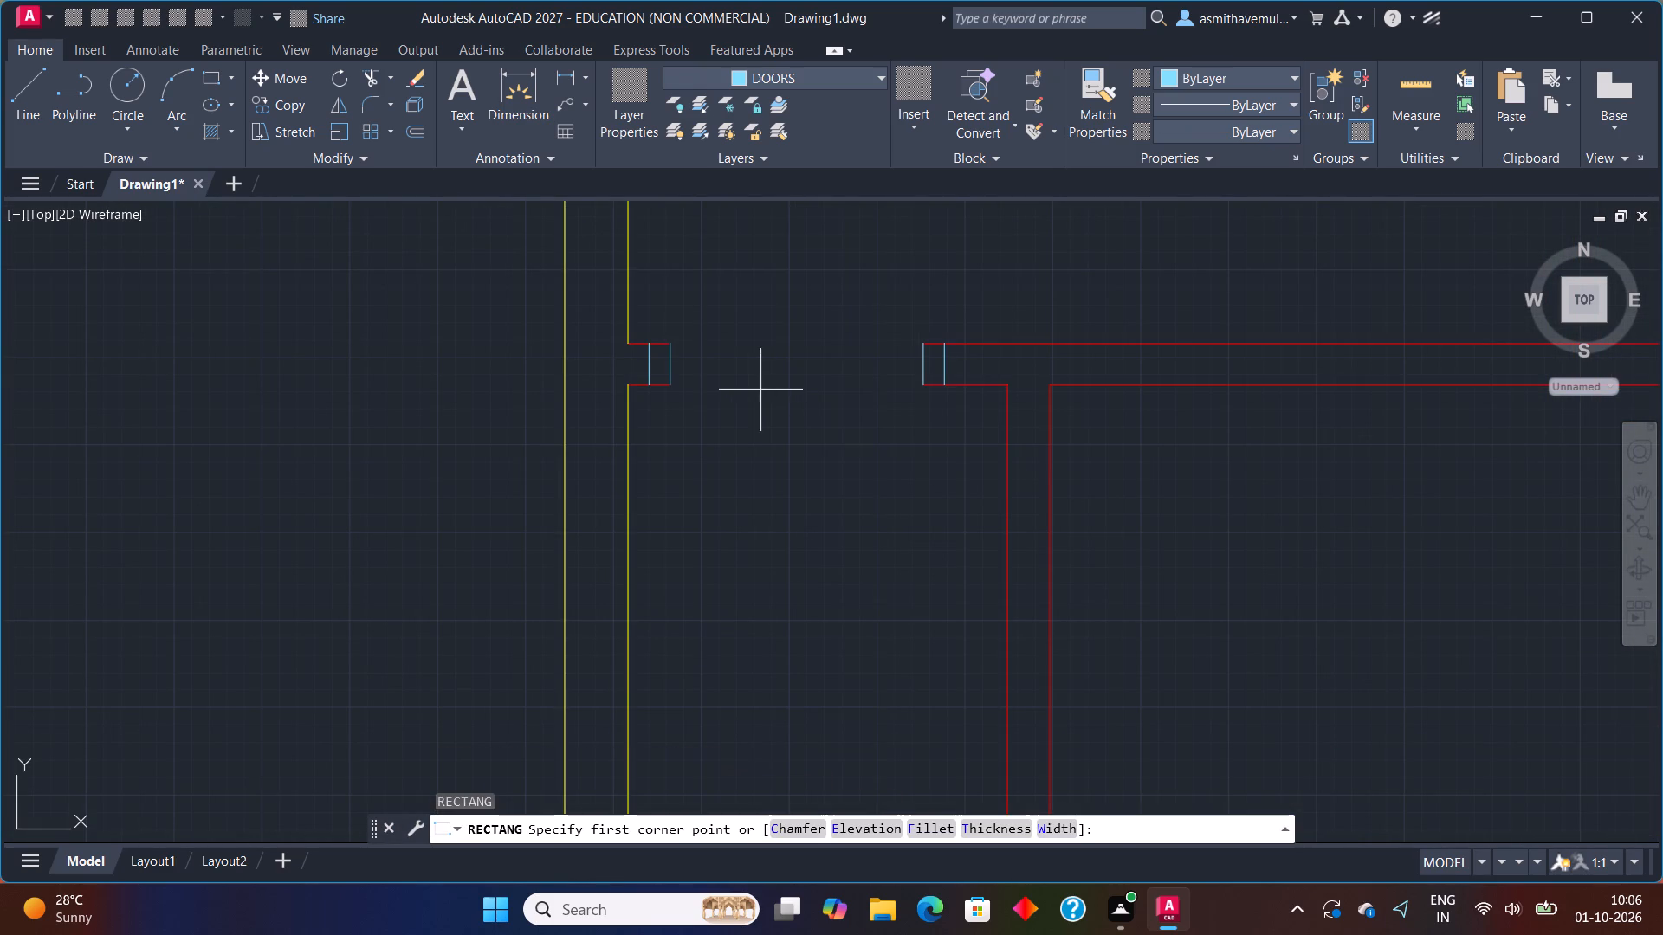
left_click(676, 385)
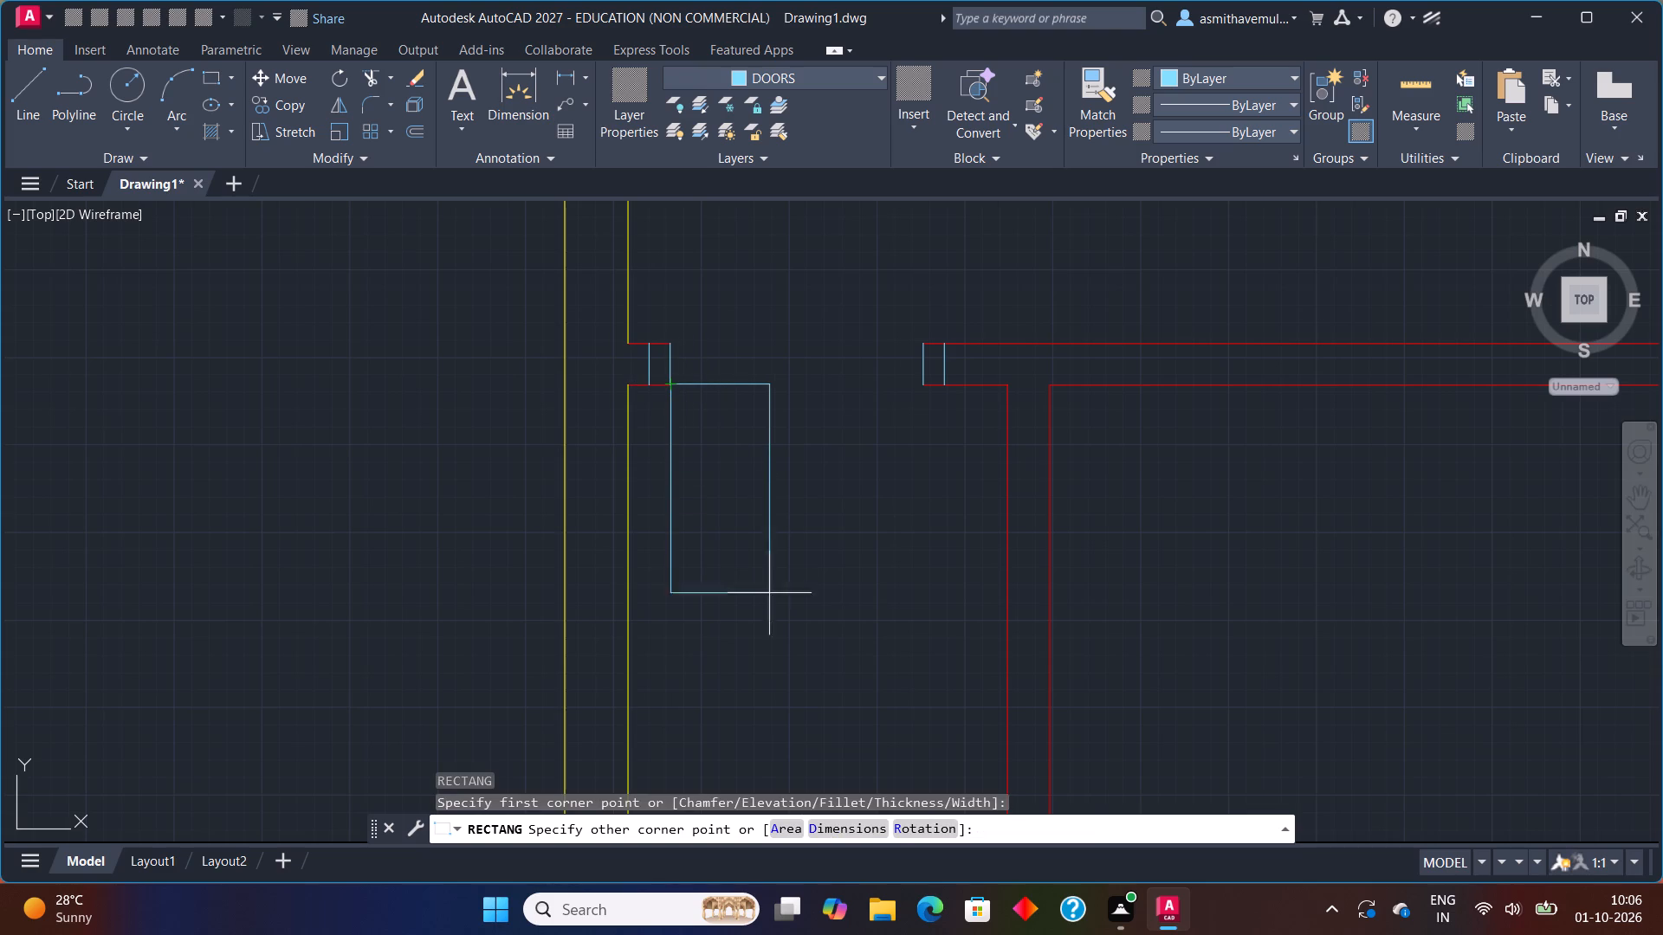
key("d")
key("Return")
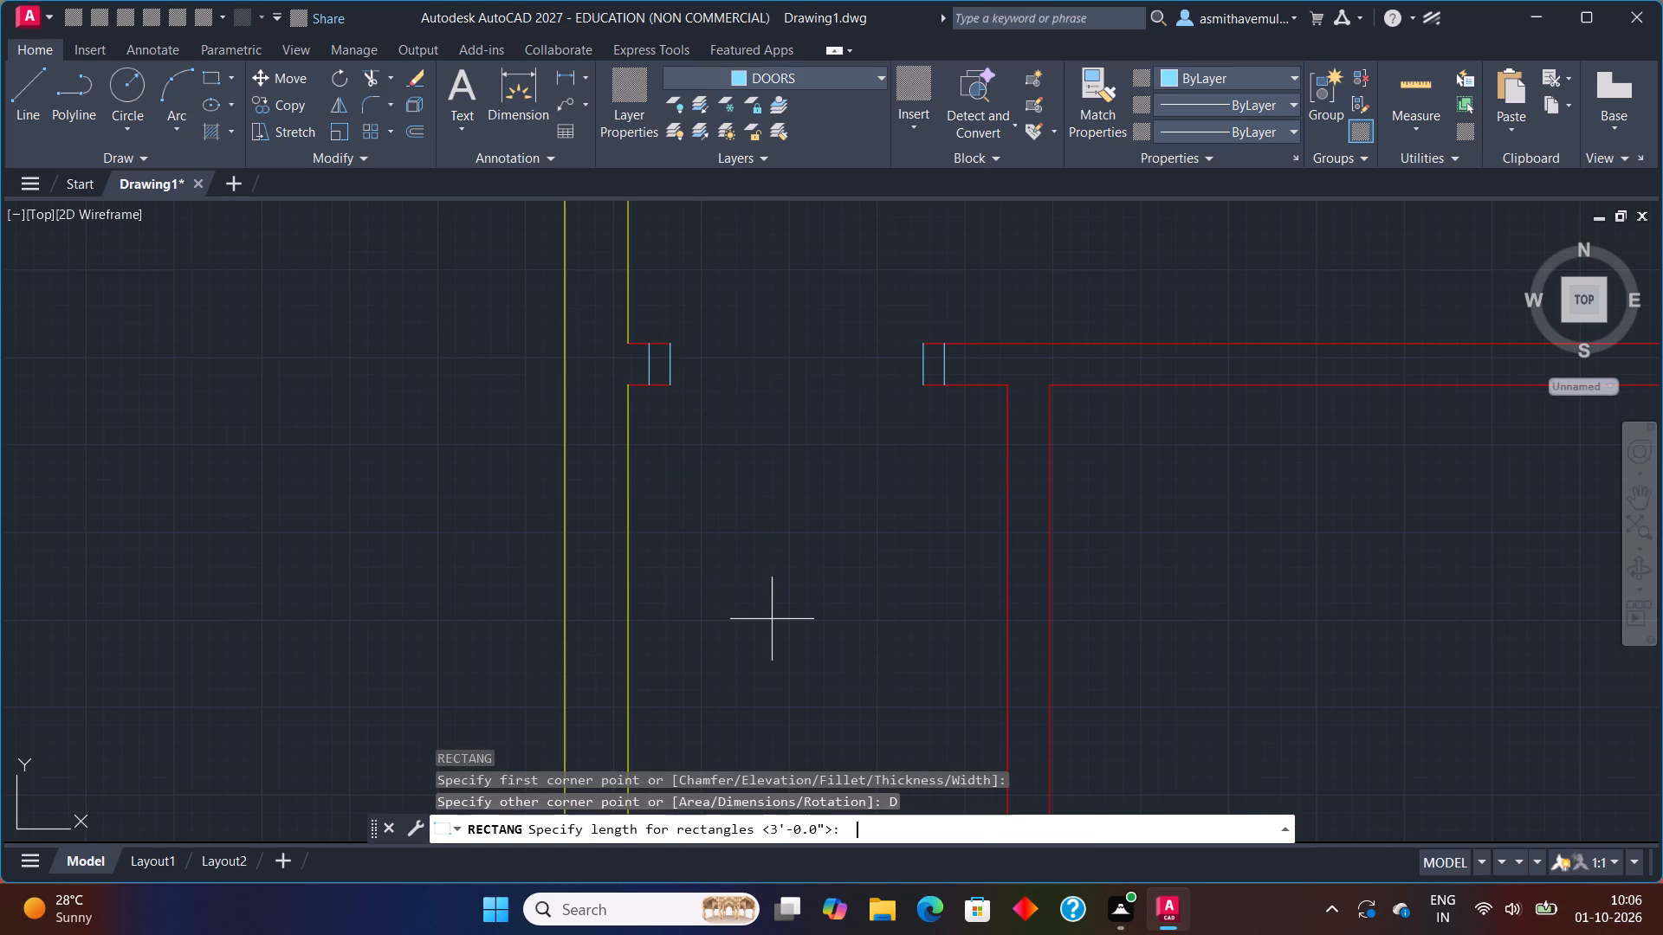
key("3")
key("shift+quotedbl")
key("Return")
type("3'")
key("Return")
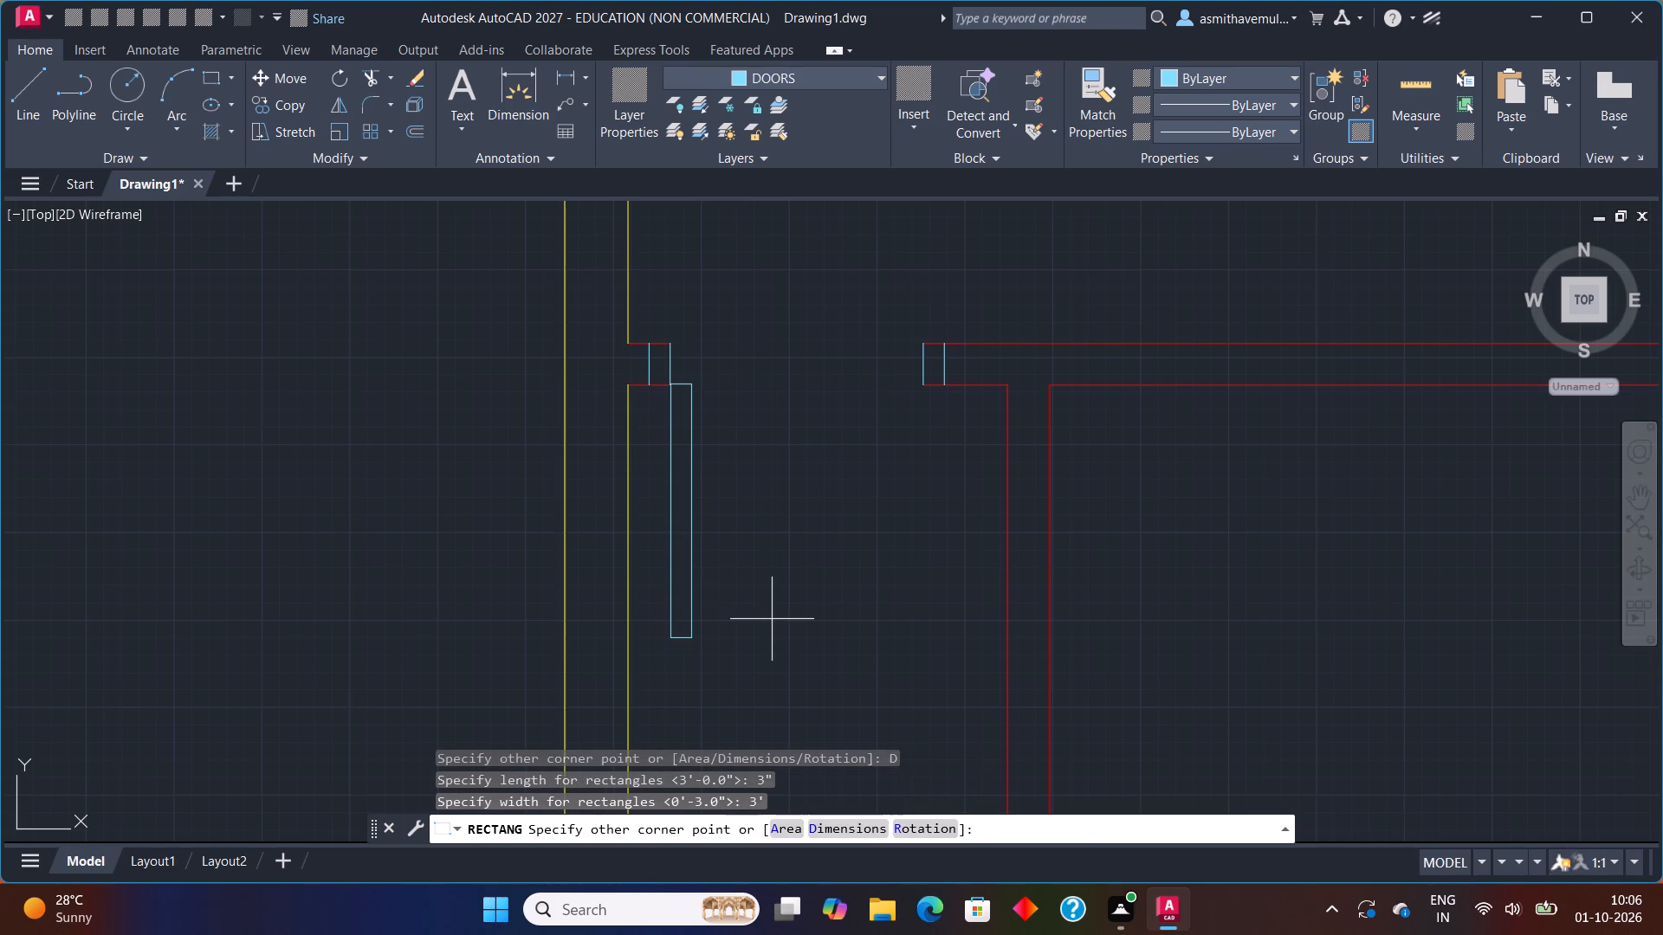
left_click(772, 620)
scroll(691, 399, "up", 3)
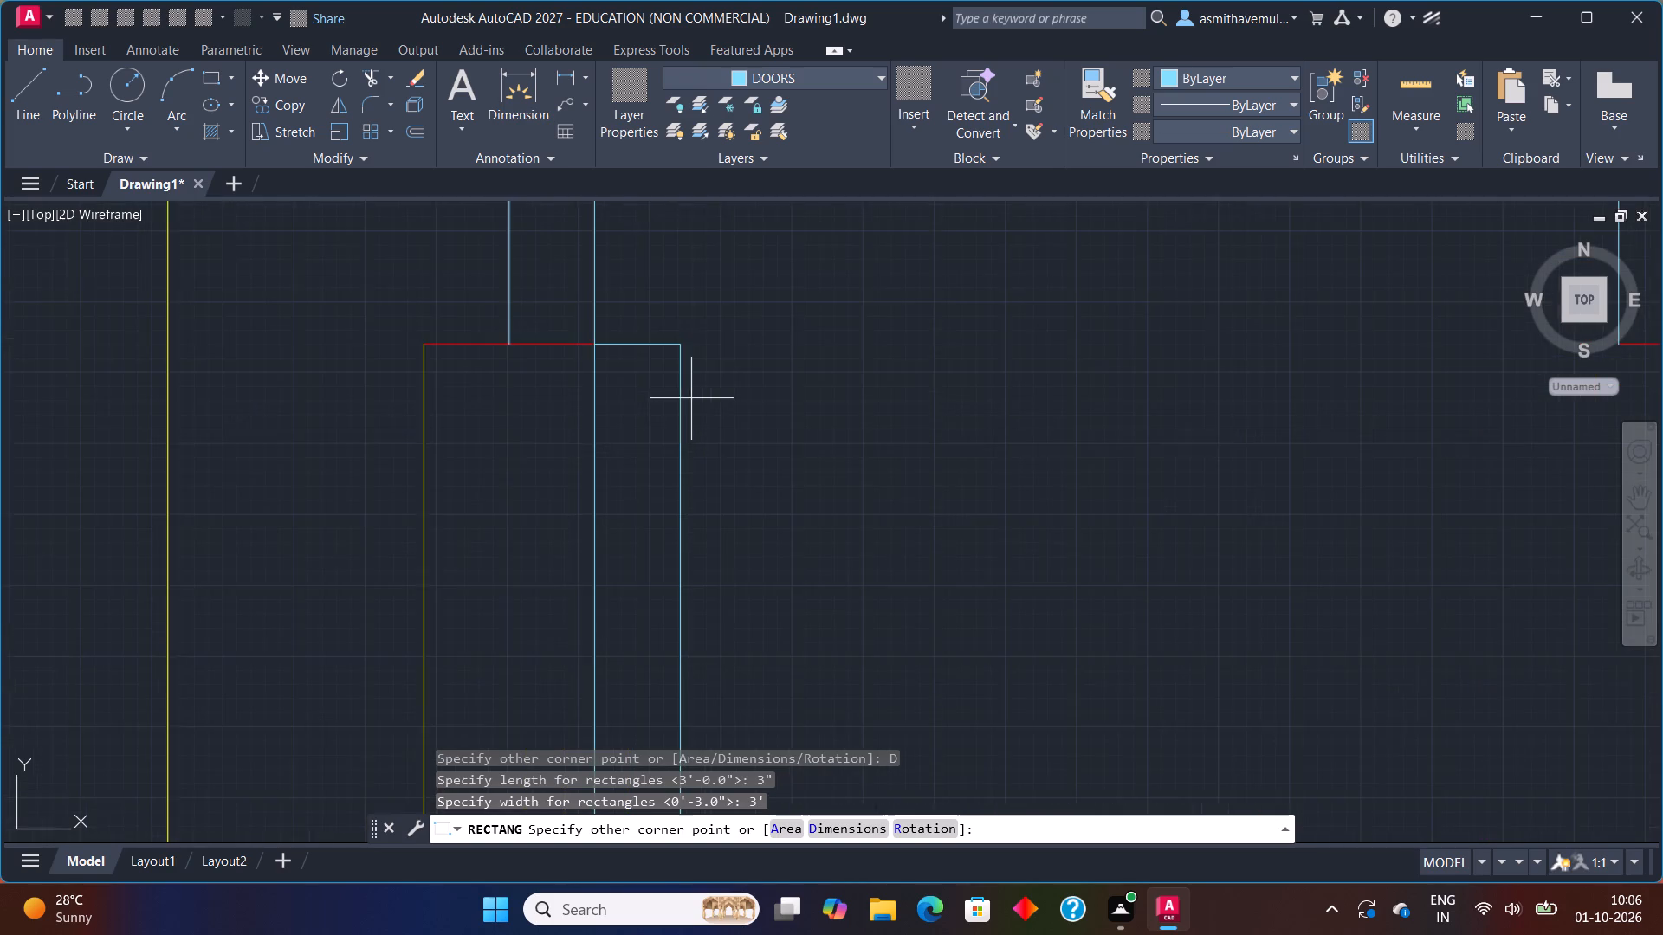
scroll(611, 351, "up", 4)
scroll(521, 336, "up", 2)
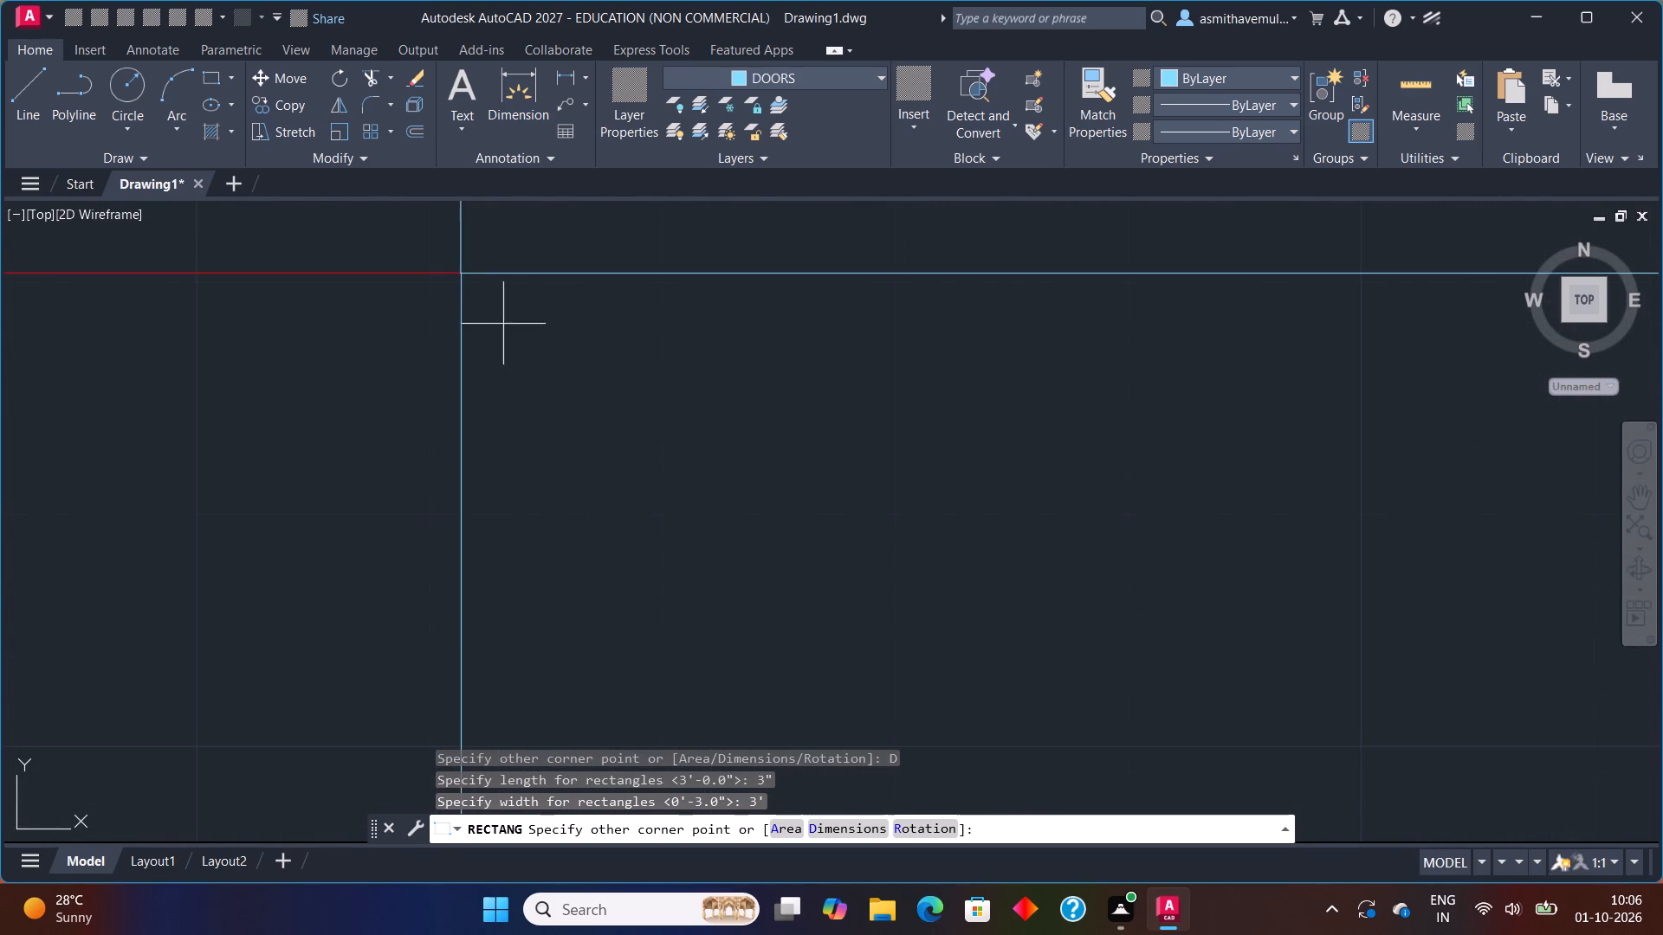
scroll(478, 315, "up", 2)
middle_click(598, 508)
middle_click_drag(552, 424, 552, 426)
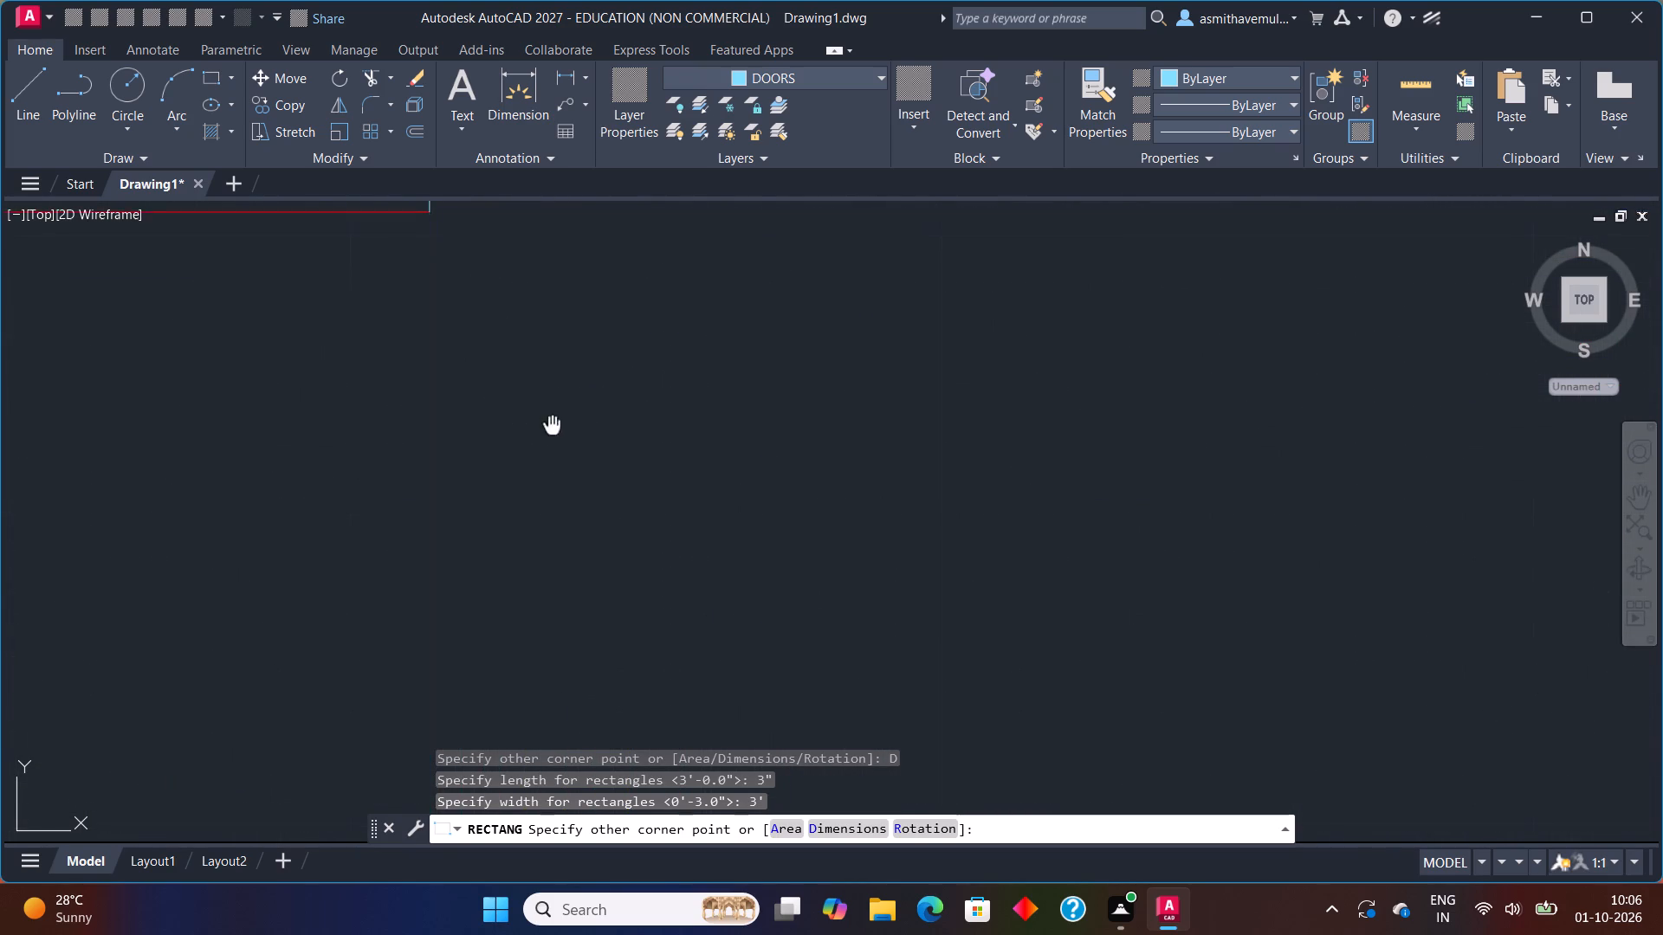
middle_click_drag(552, 426, 815, 474)
scroll(814, 474, "down", 10)
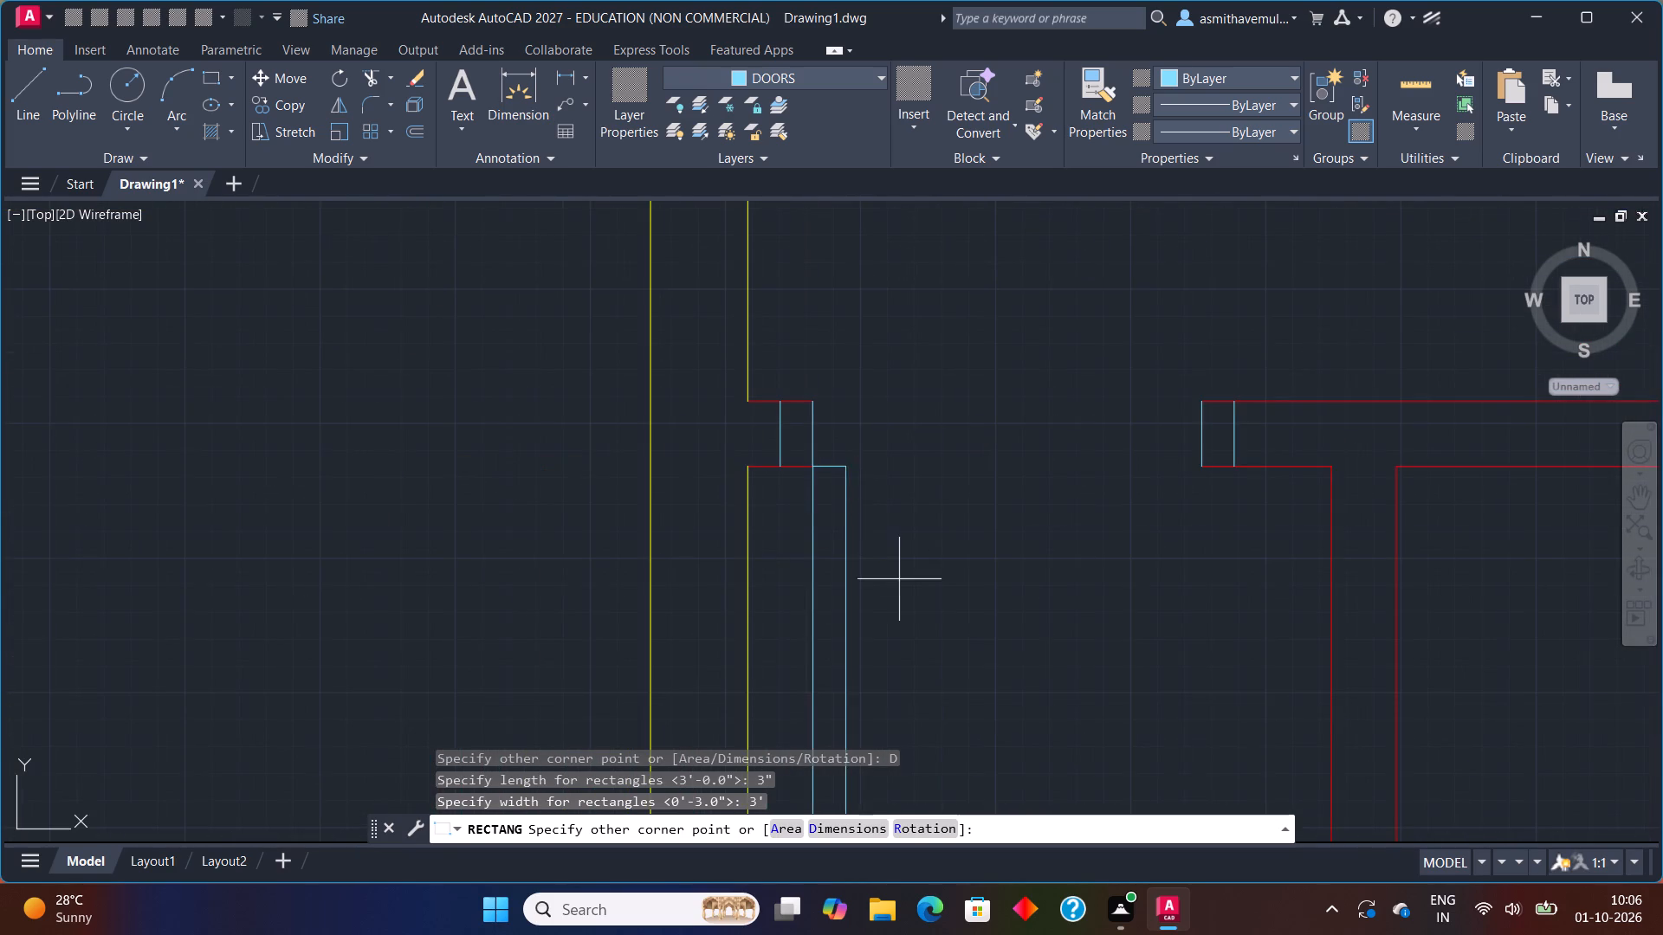
middle_click_drag(900, 580, 874, 393)
left_click(869, 390)
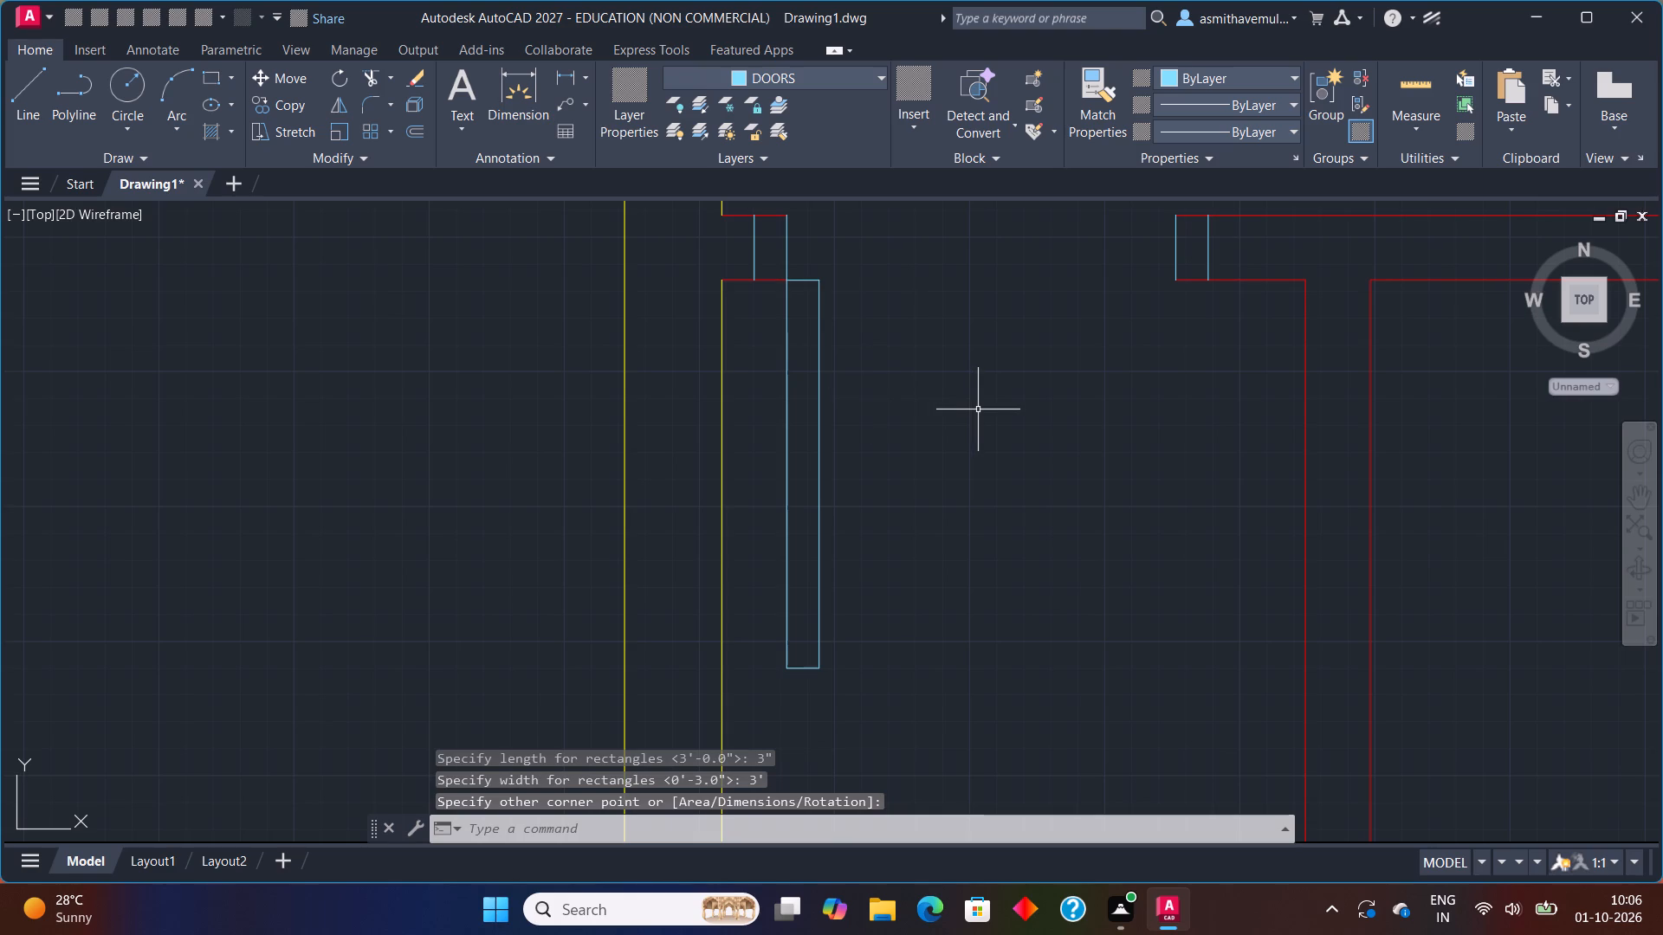
Draw a three-point door-swing arc through the leaf's two bottom corners to the opposite jamb's lower corner.
type("ARC")
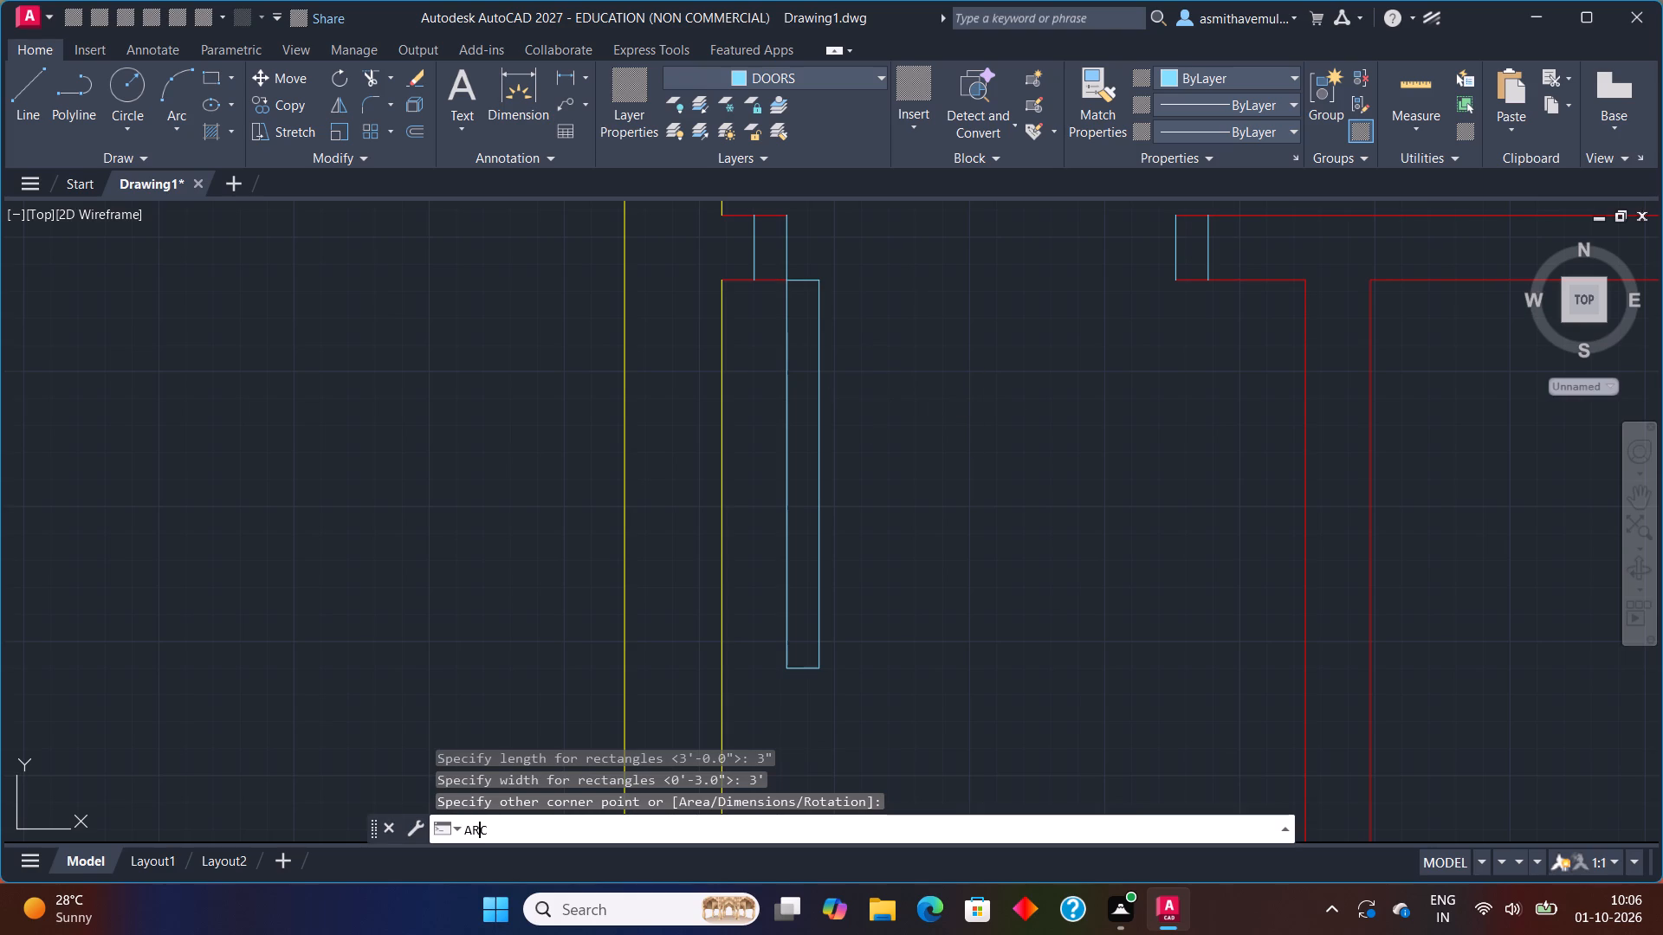
key("Return")
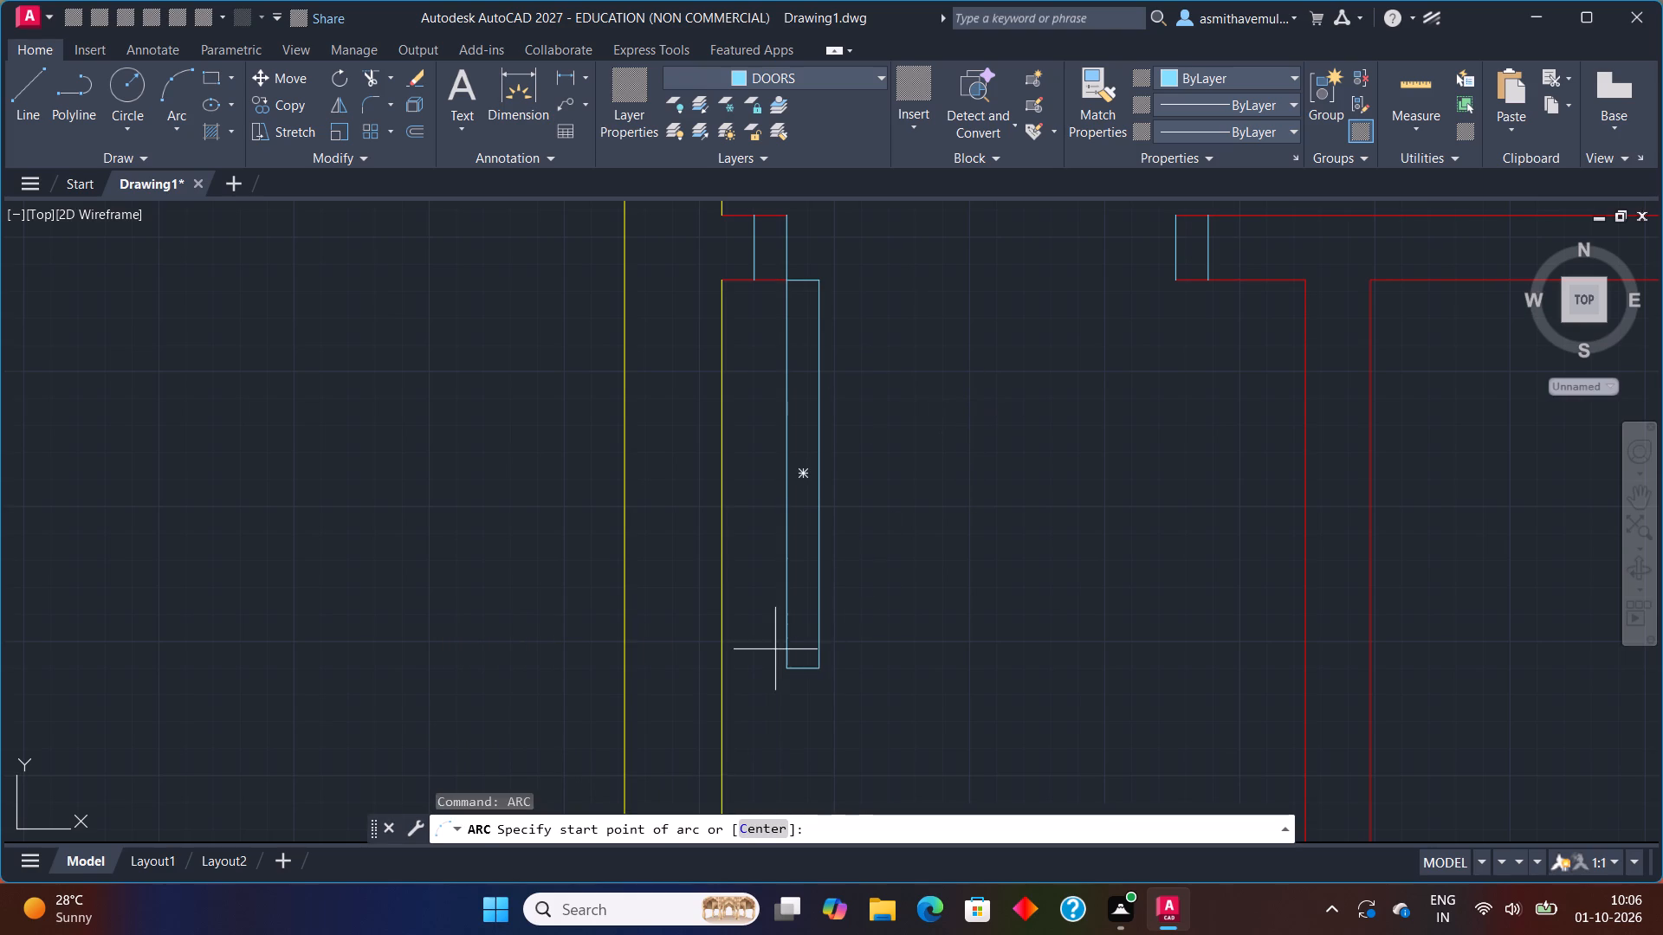
left_click(788, 668)
left_click(822, 669)
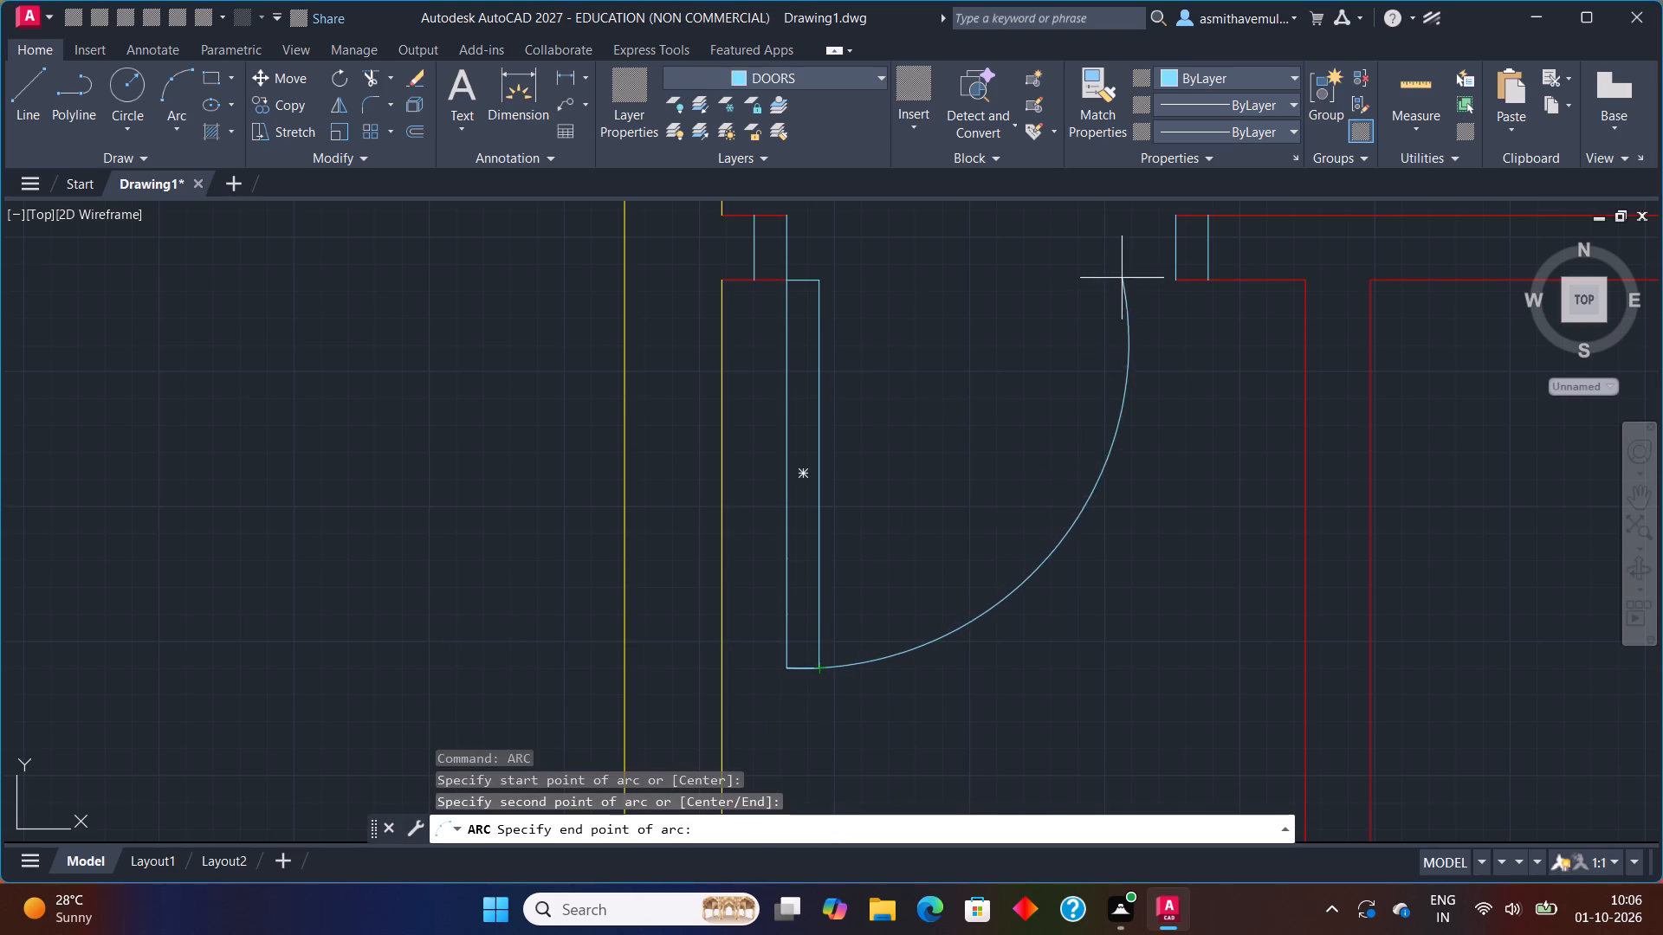
left_click(1180, 278)
Draw a jamb line across the wall above the bottom-middle room, starting 3" left of the room's upper-right inner corner.
scroll(1191, 387, "down", 5)
middle_click_drag(1322, 477, 805, 564)
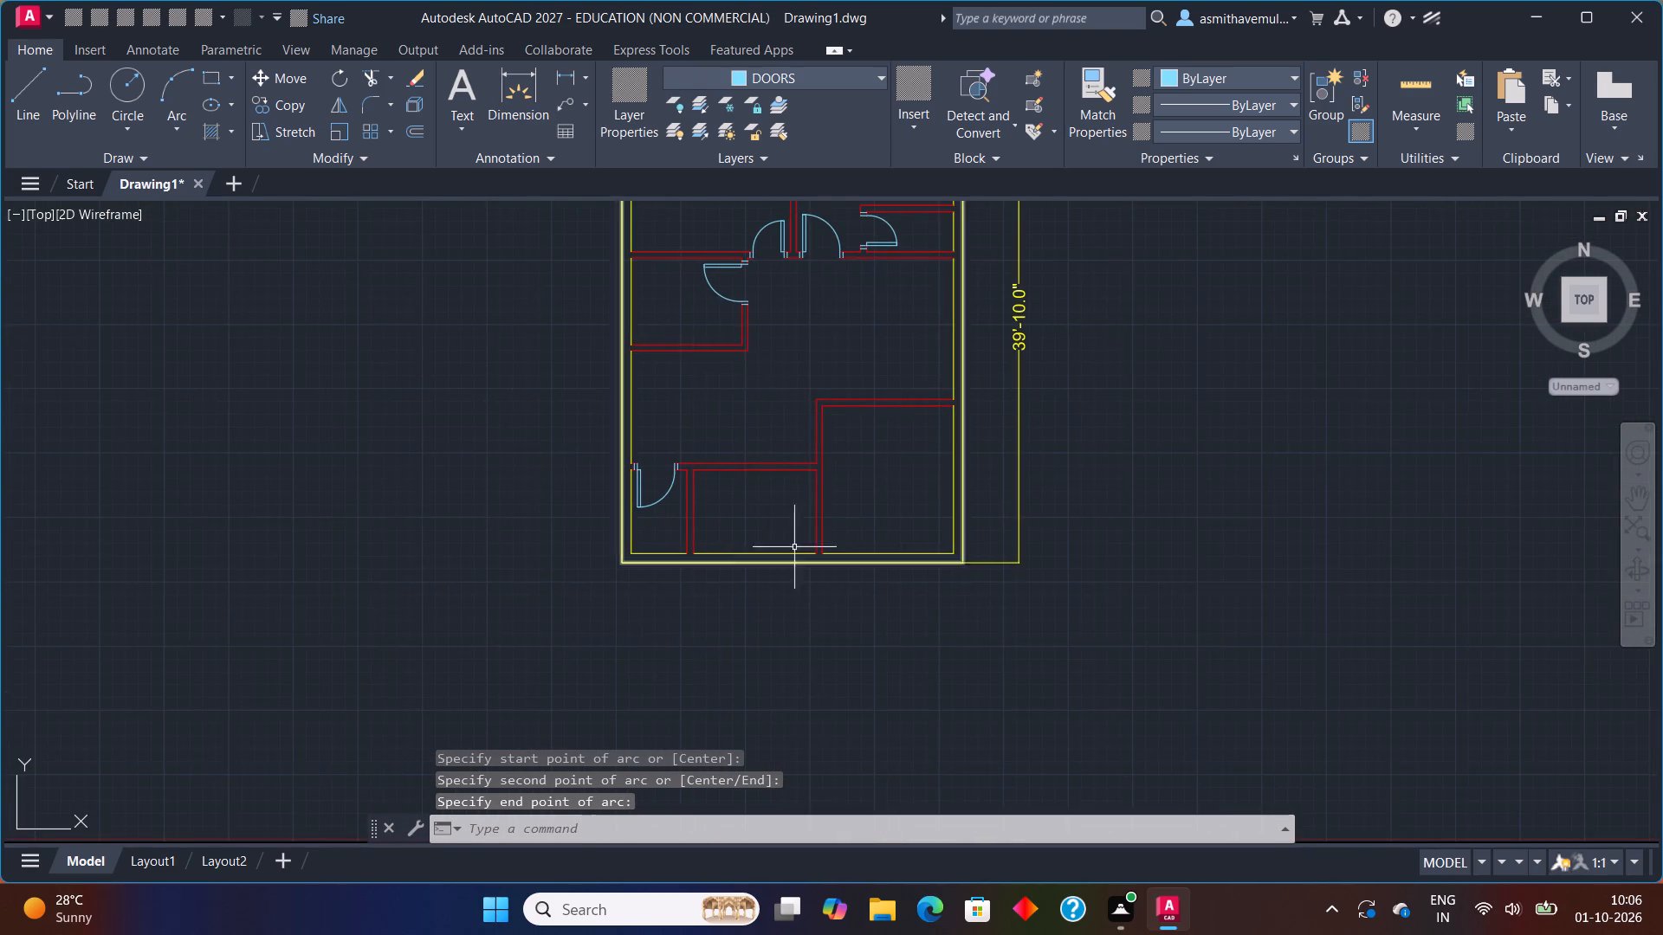
scroll(734, 365, "down", 1)
scroll(763, 385, "up", 1)
scroll(739, 458, "up", 2)
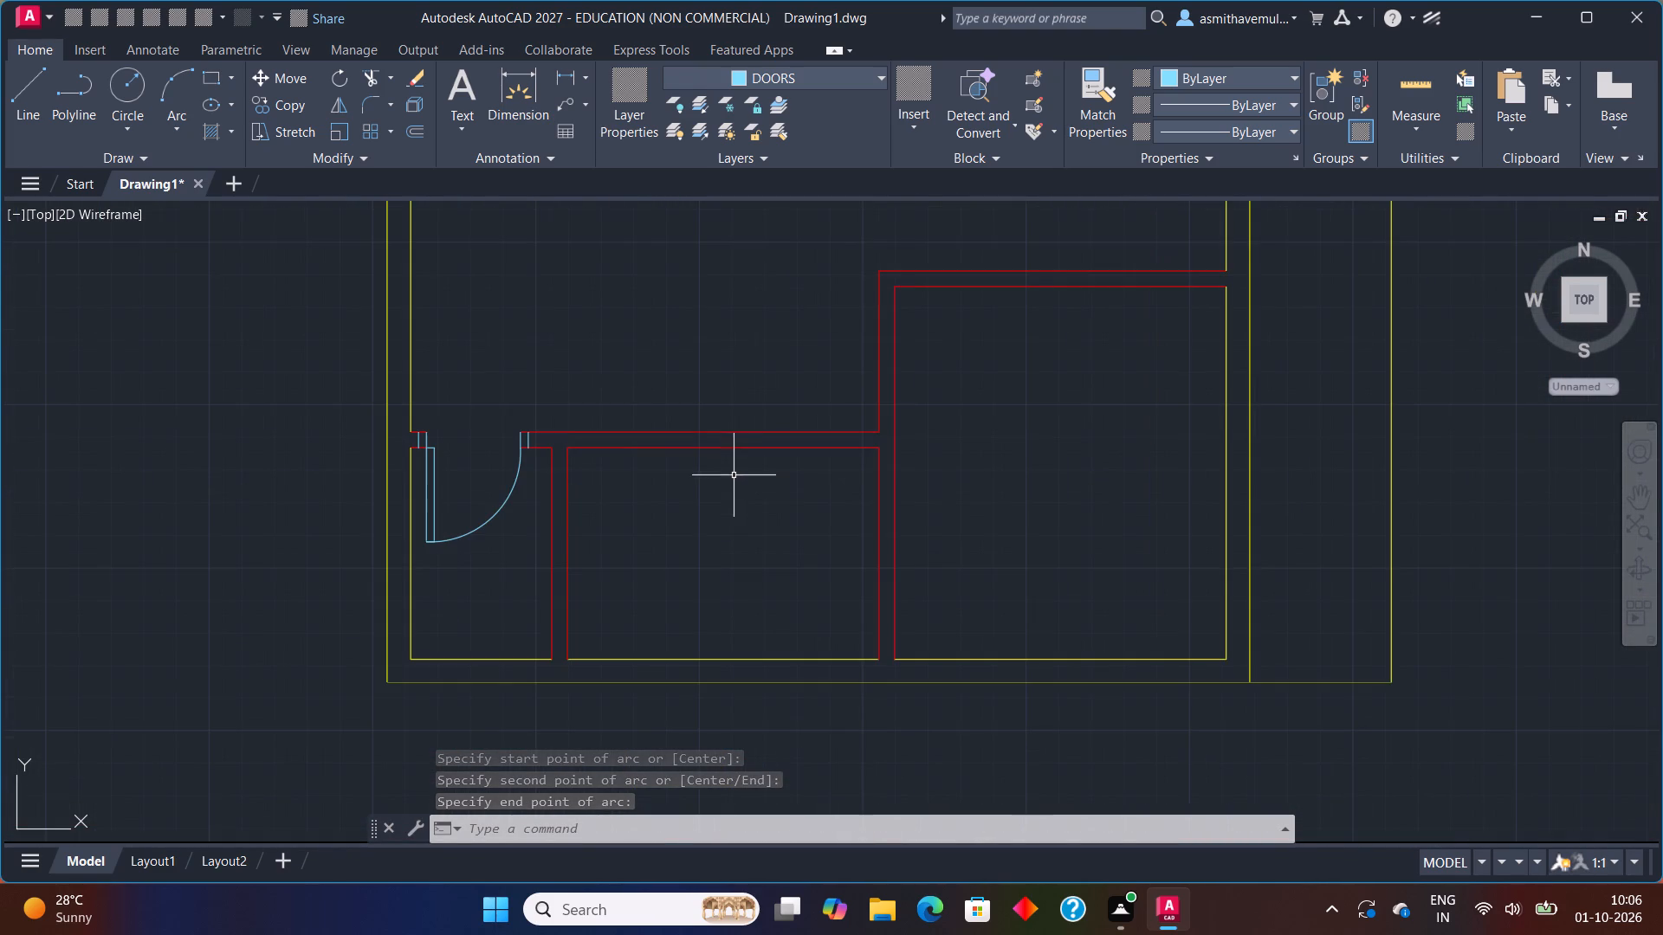
key("l")
key("Return")
type("FROM")
key("Return")
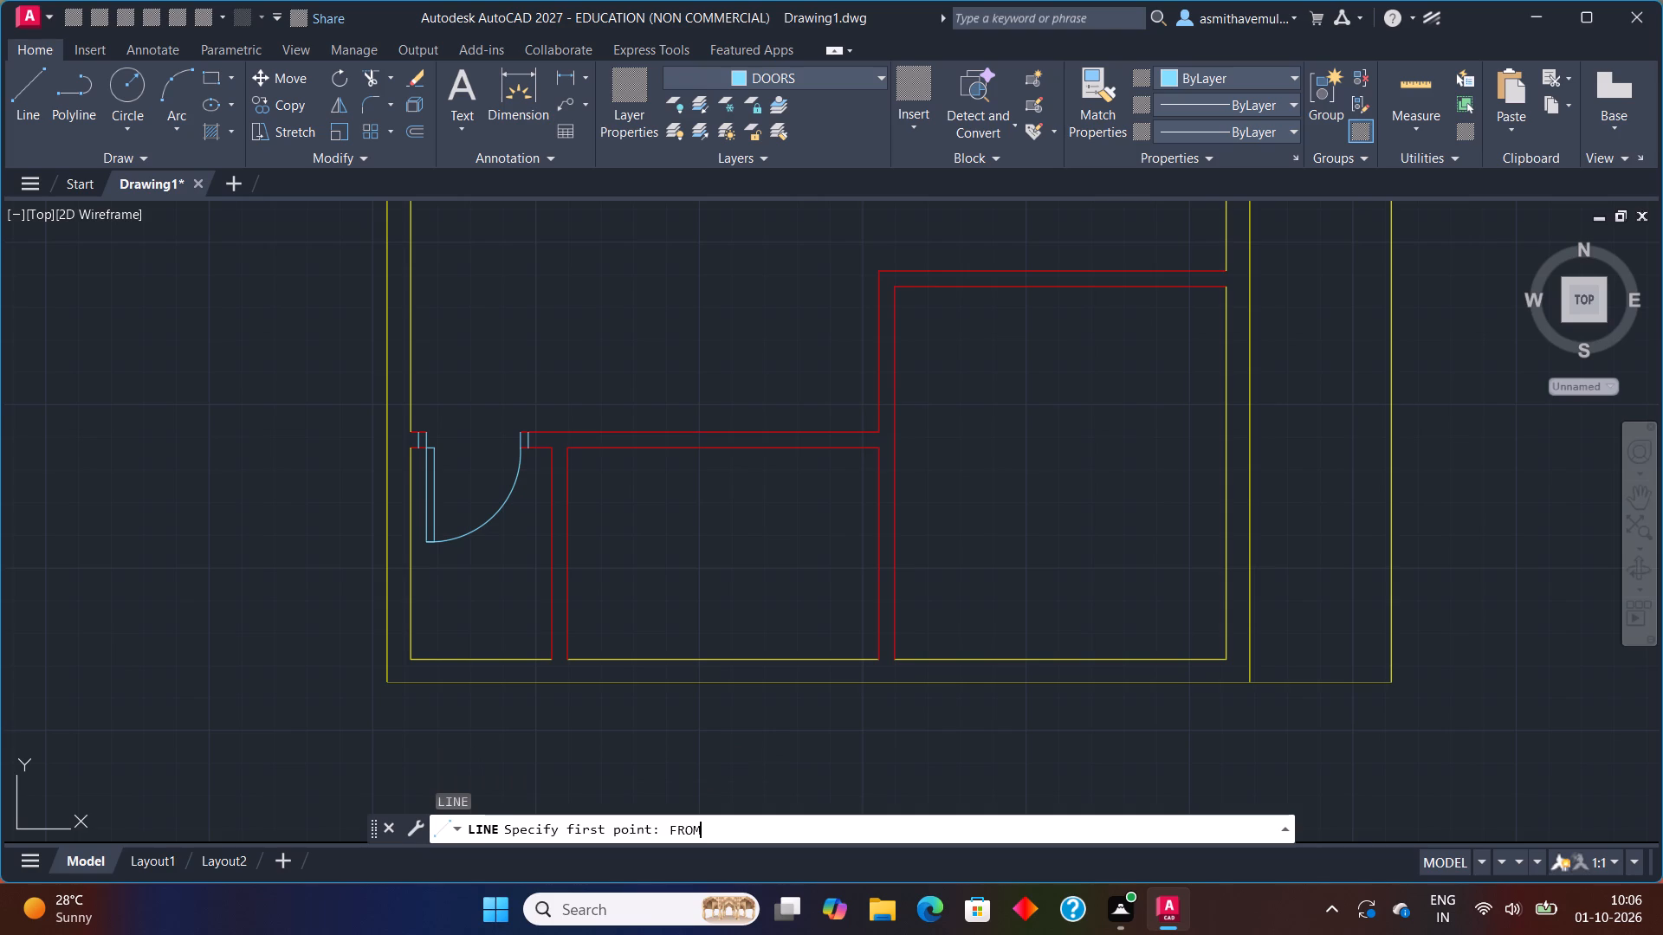
left_click(873, 447)
key("shift+at")
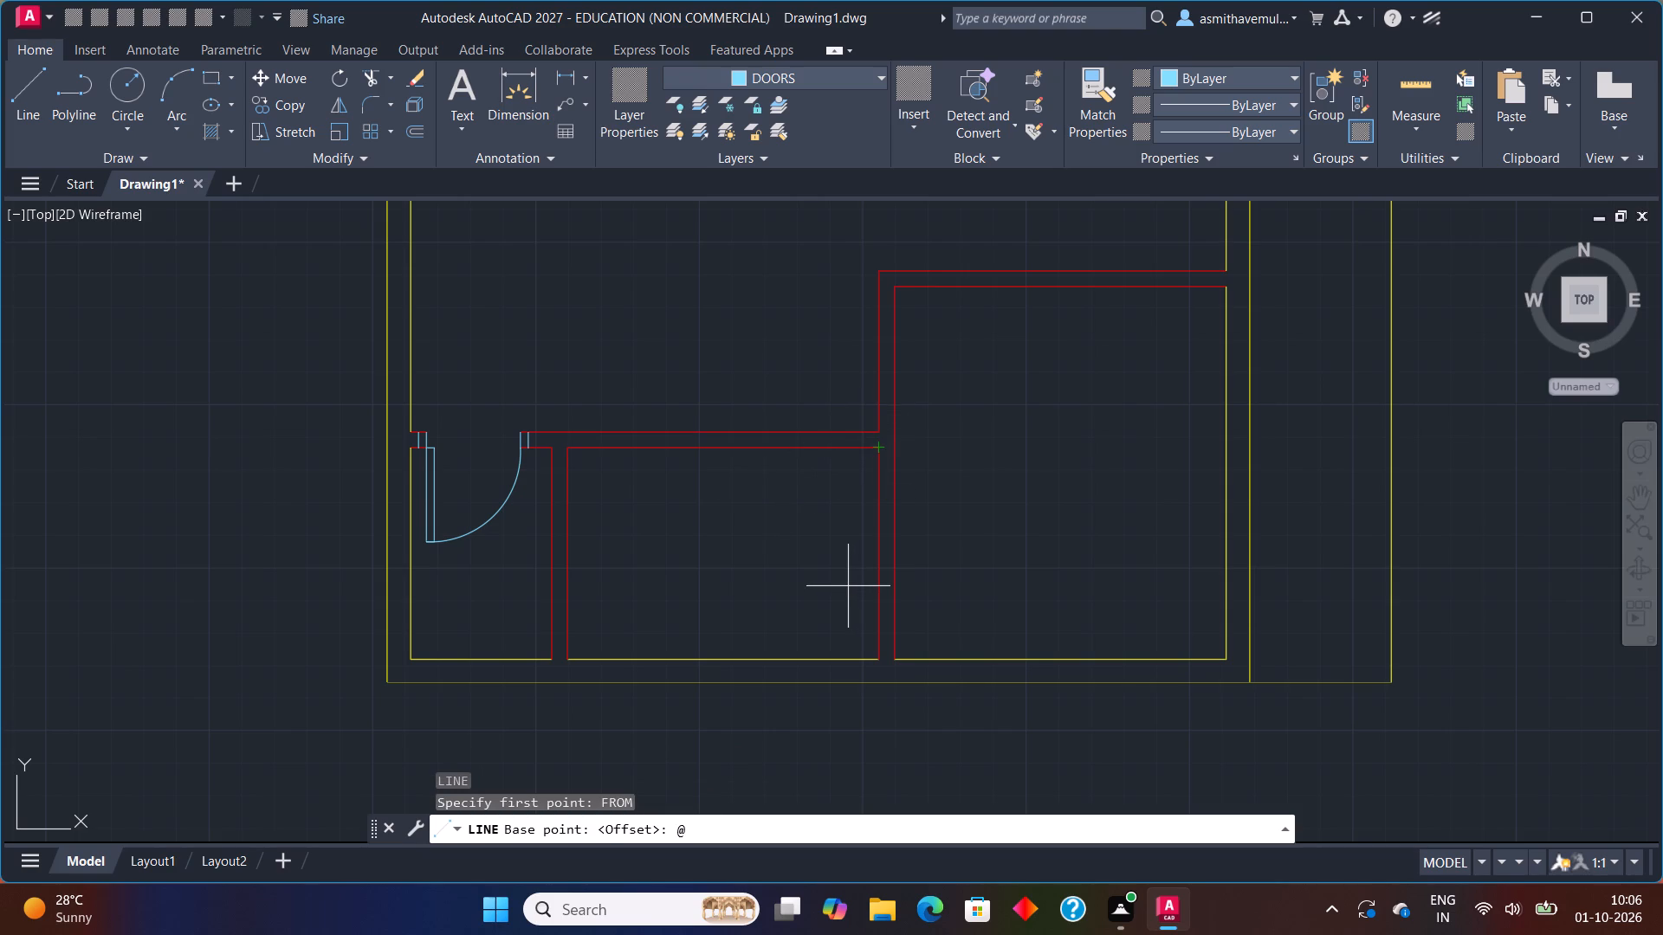
type("-3")
type("\",0")
key("Return")
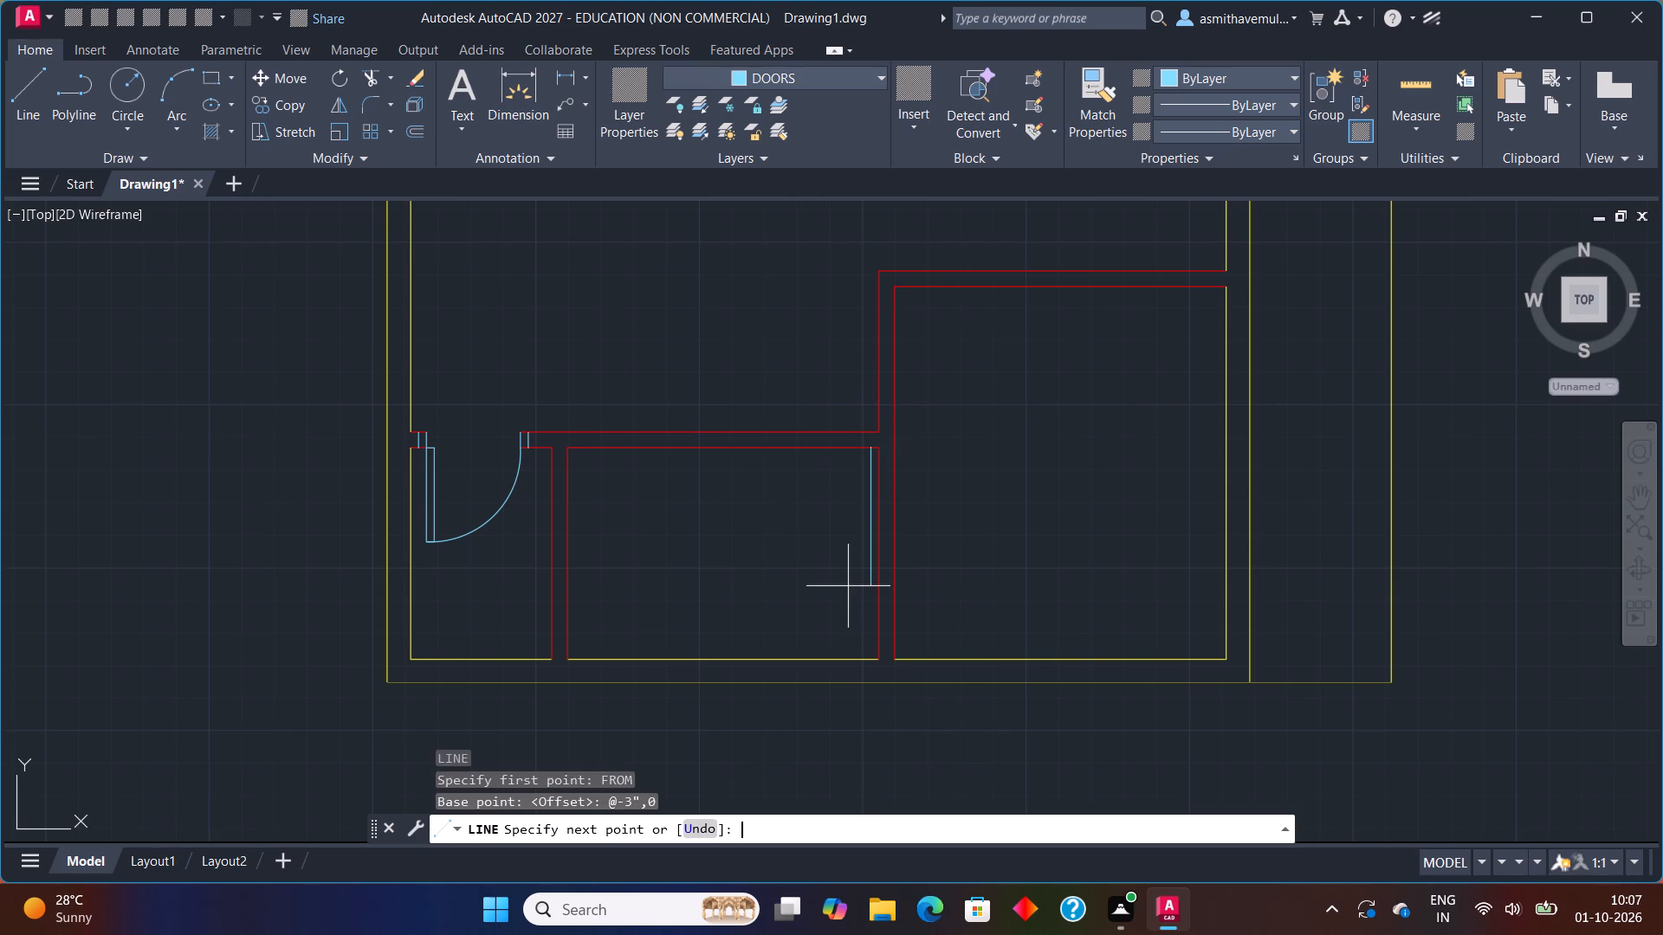
scroll(855, 481, "up", 2)
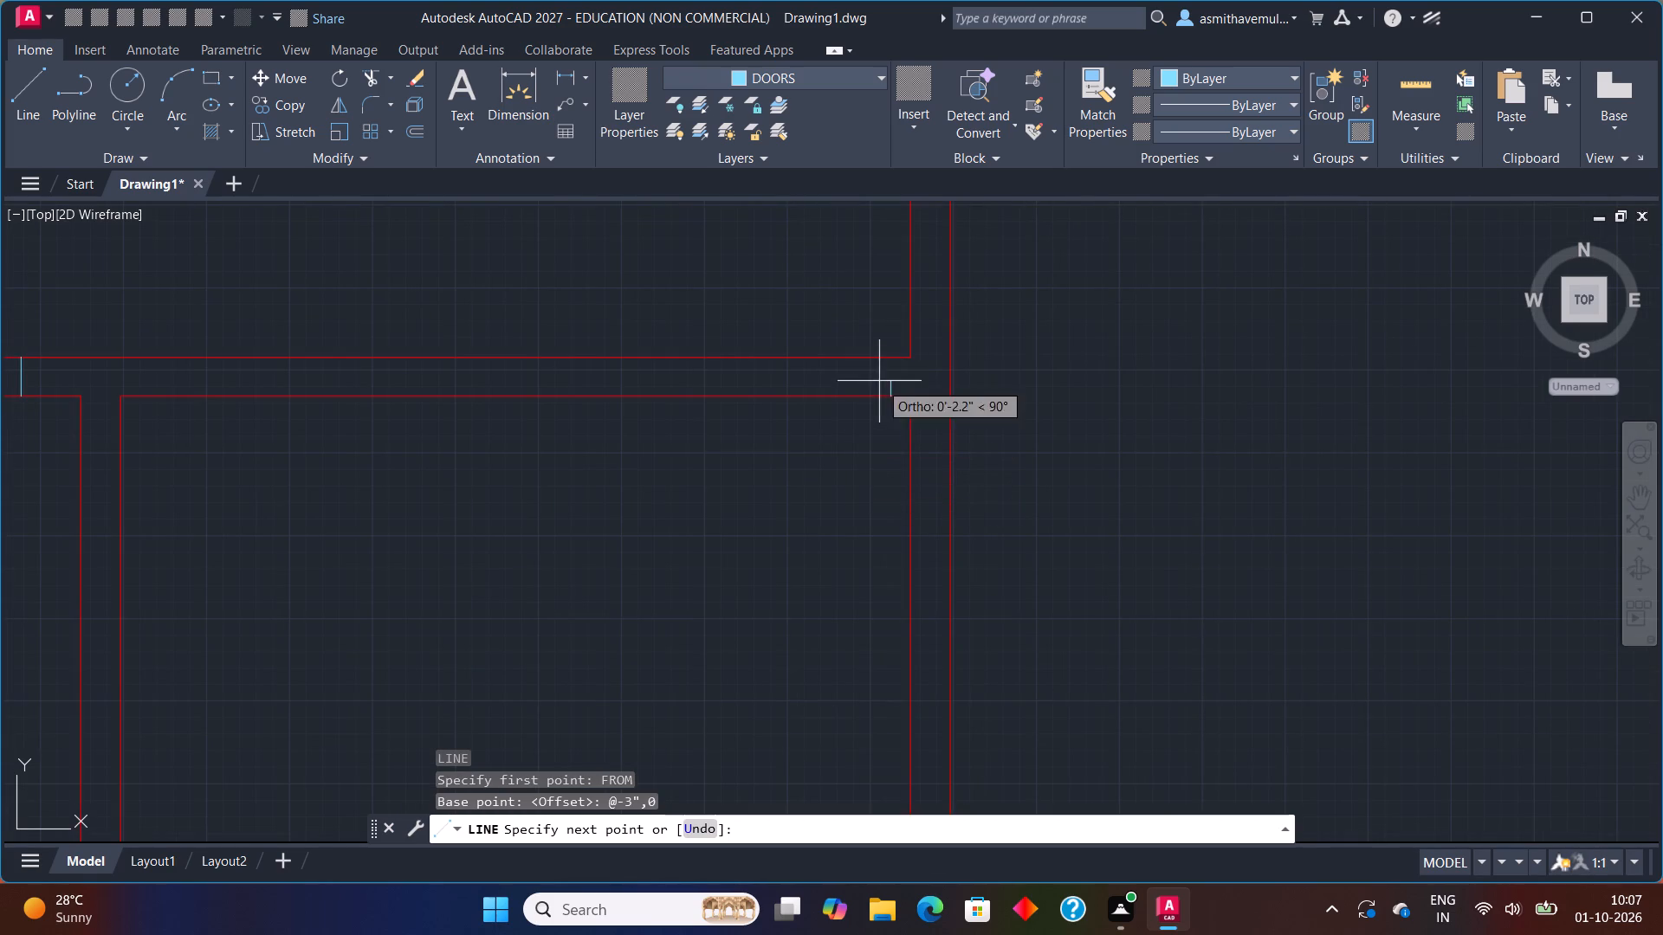
left_click(886, 354)
key("Escape")
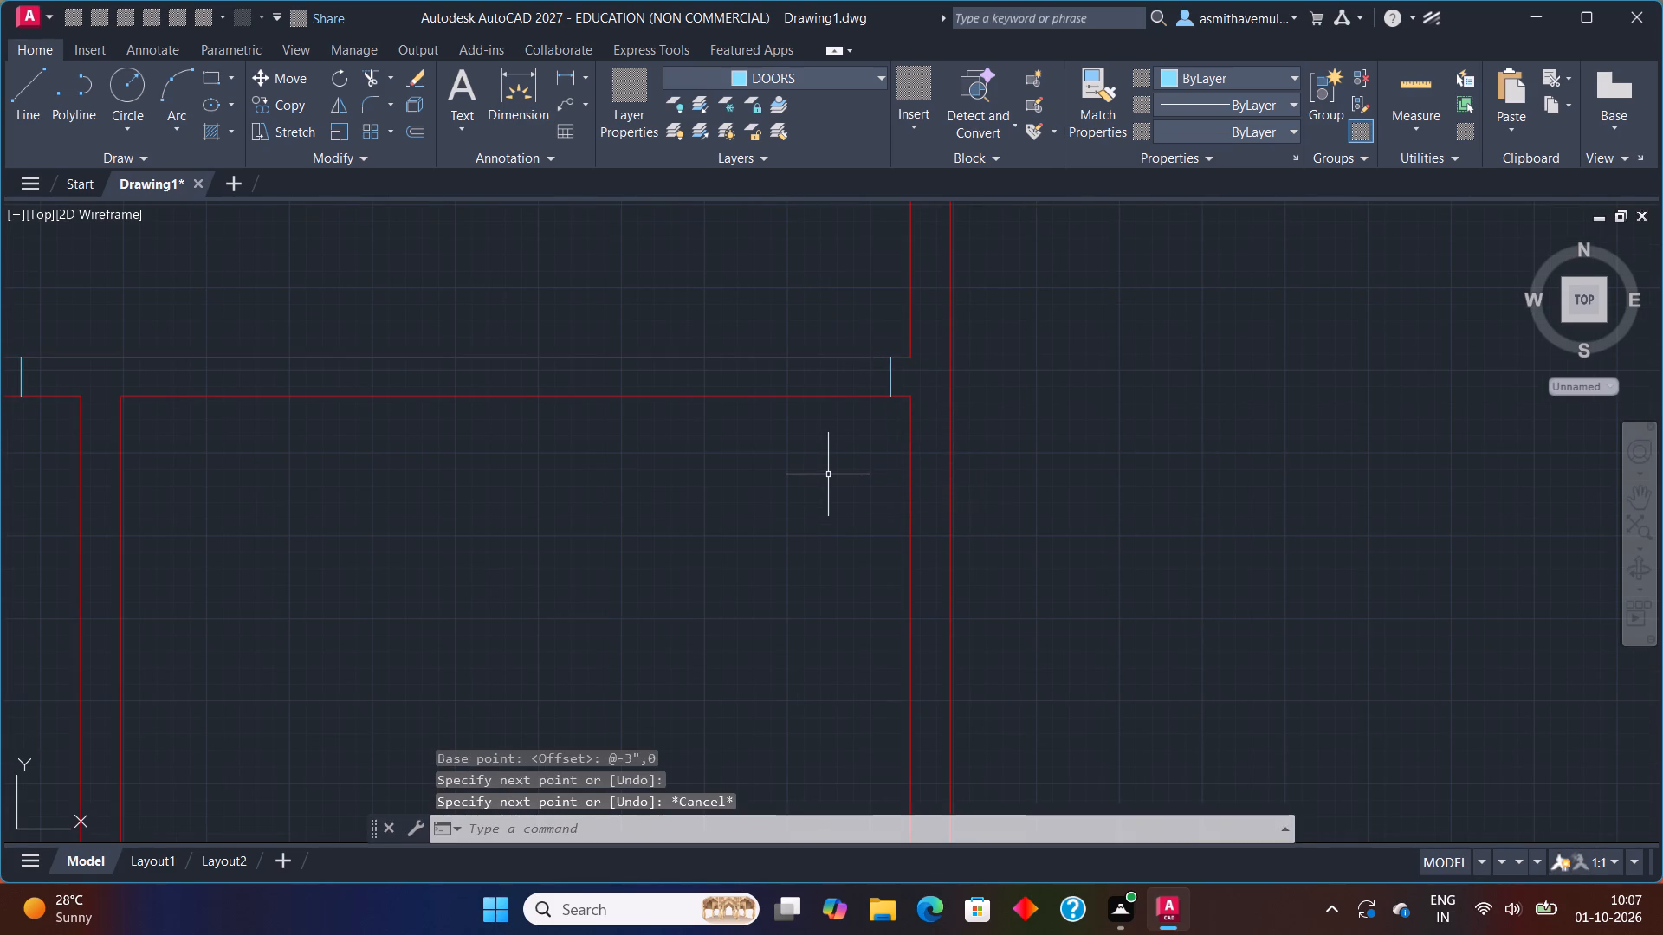
Offset the new jamb line 3" to the left to form the doorway's right jamb.
key("o")
key("Return")
key("3")
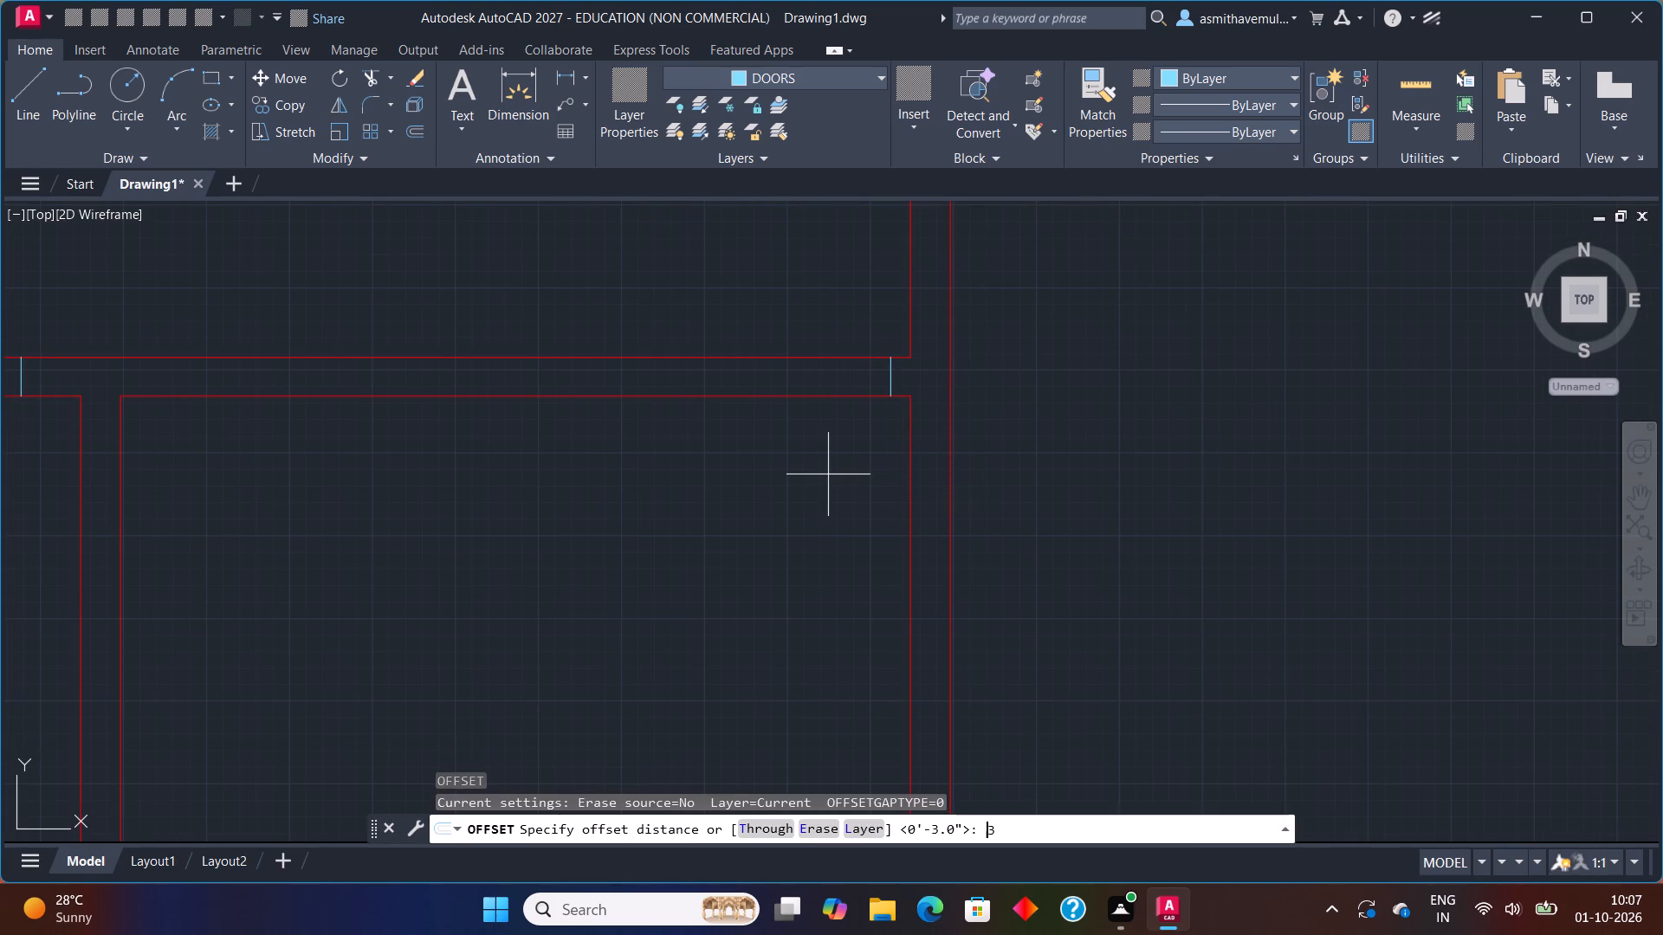
key("shift+quotedbl")
key("Return")
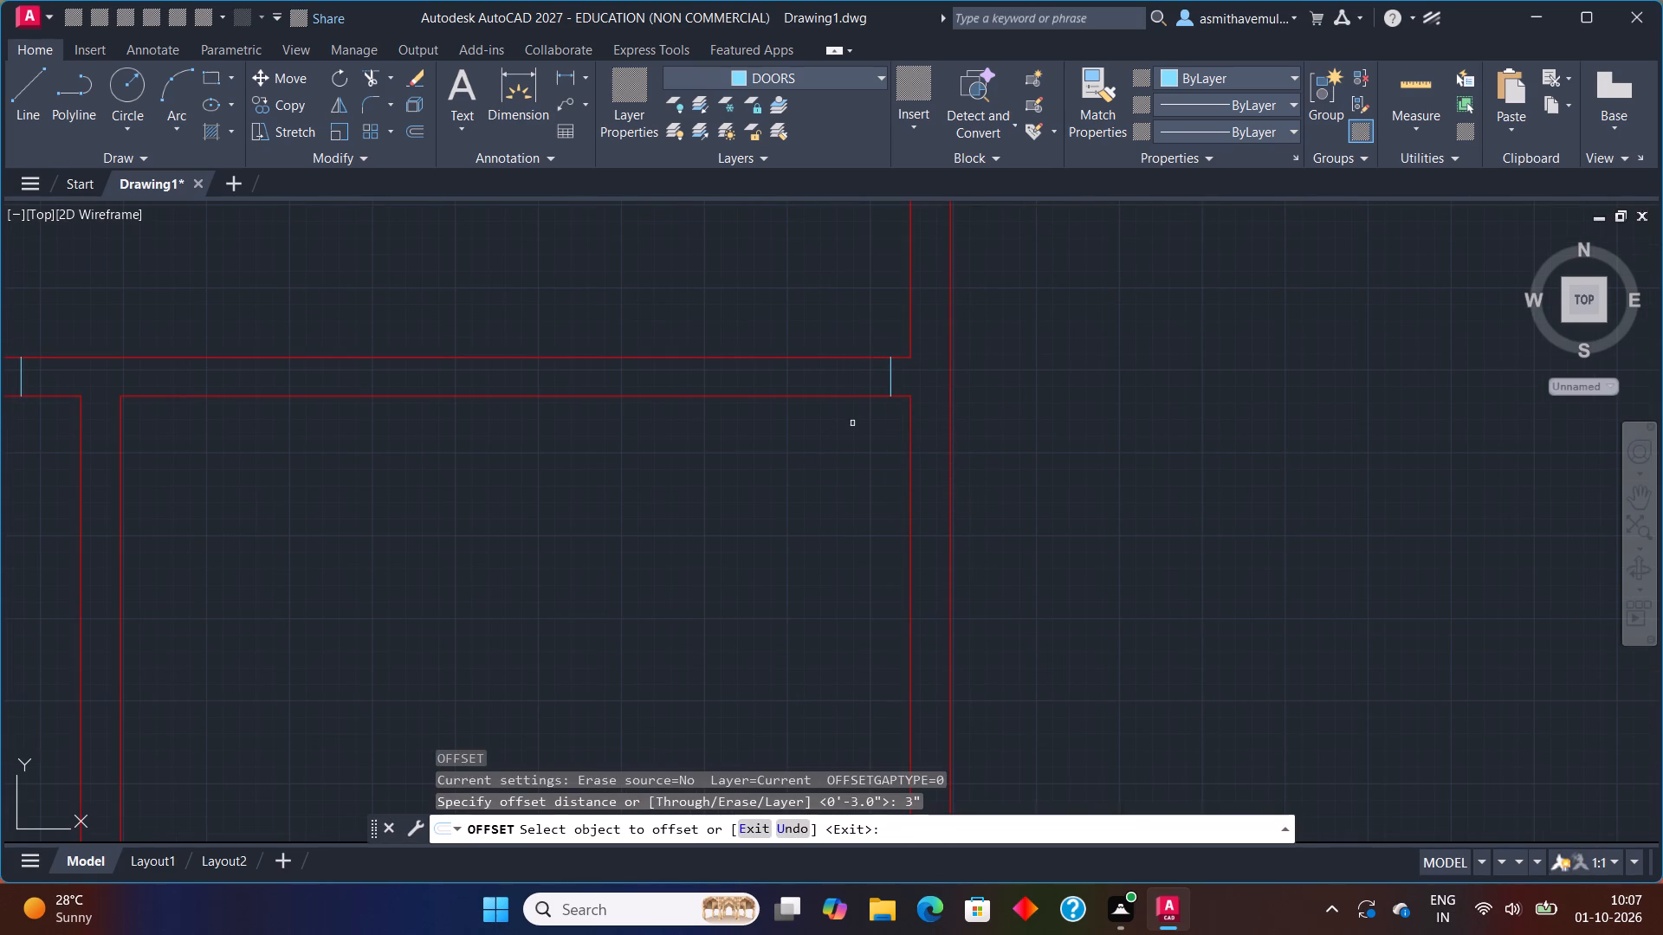
left_click(890, 376)
left_click(853, 364)
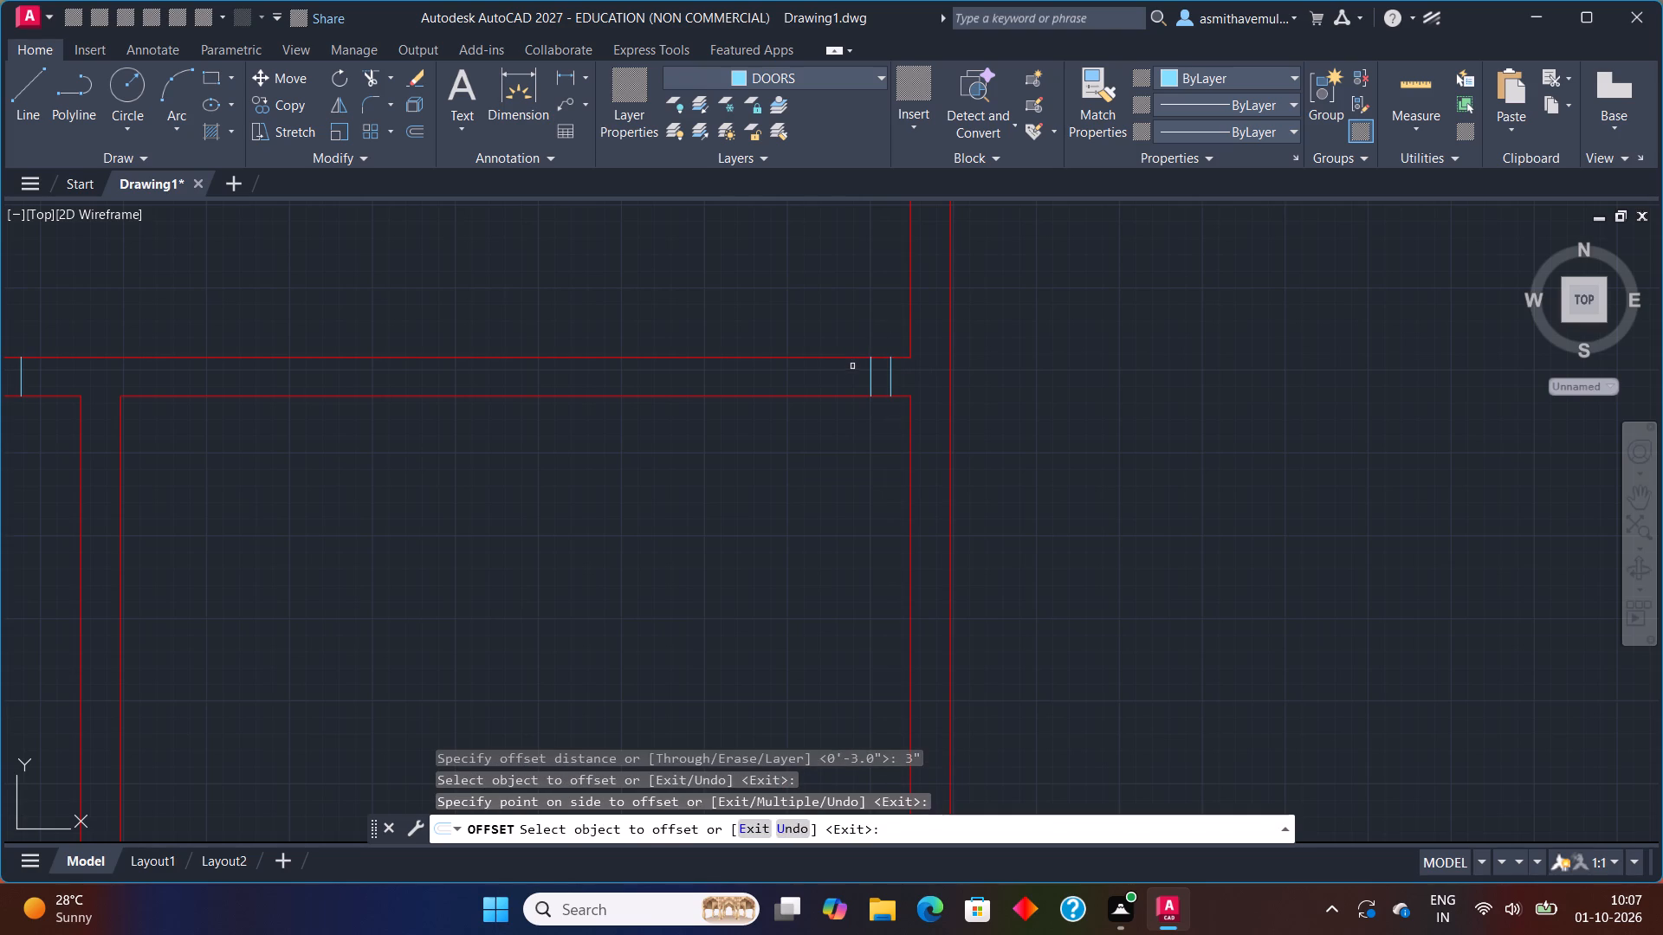
key("Escape")
Offset the right jamb's inner line 3' to the left to mark the far side of the door opening.
key("o")
key("Return")
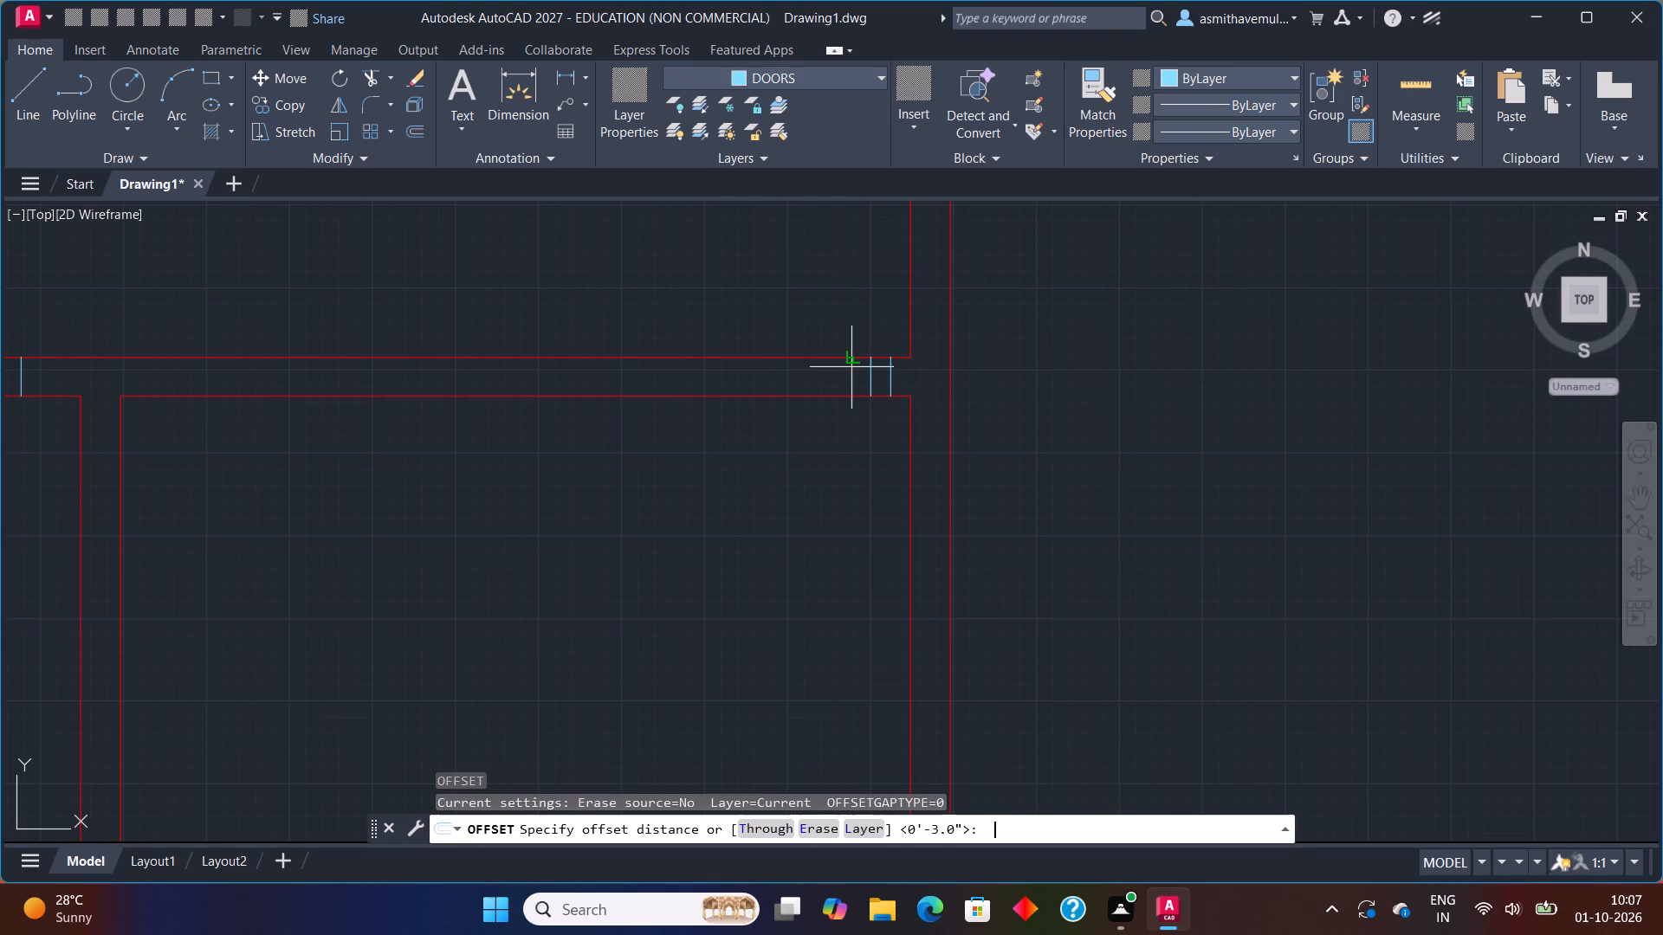
type("3'")
key("Return")
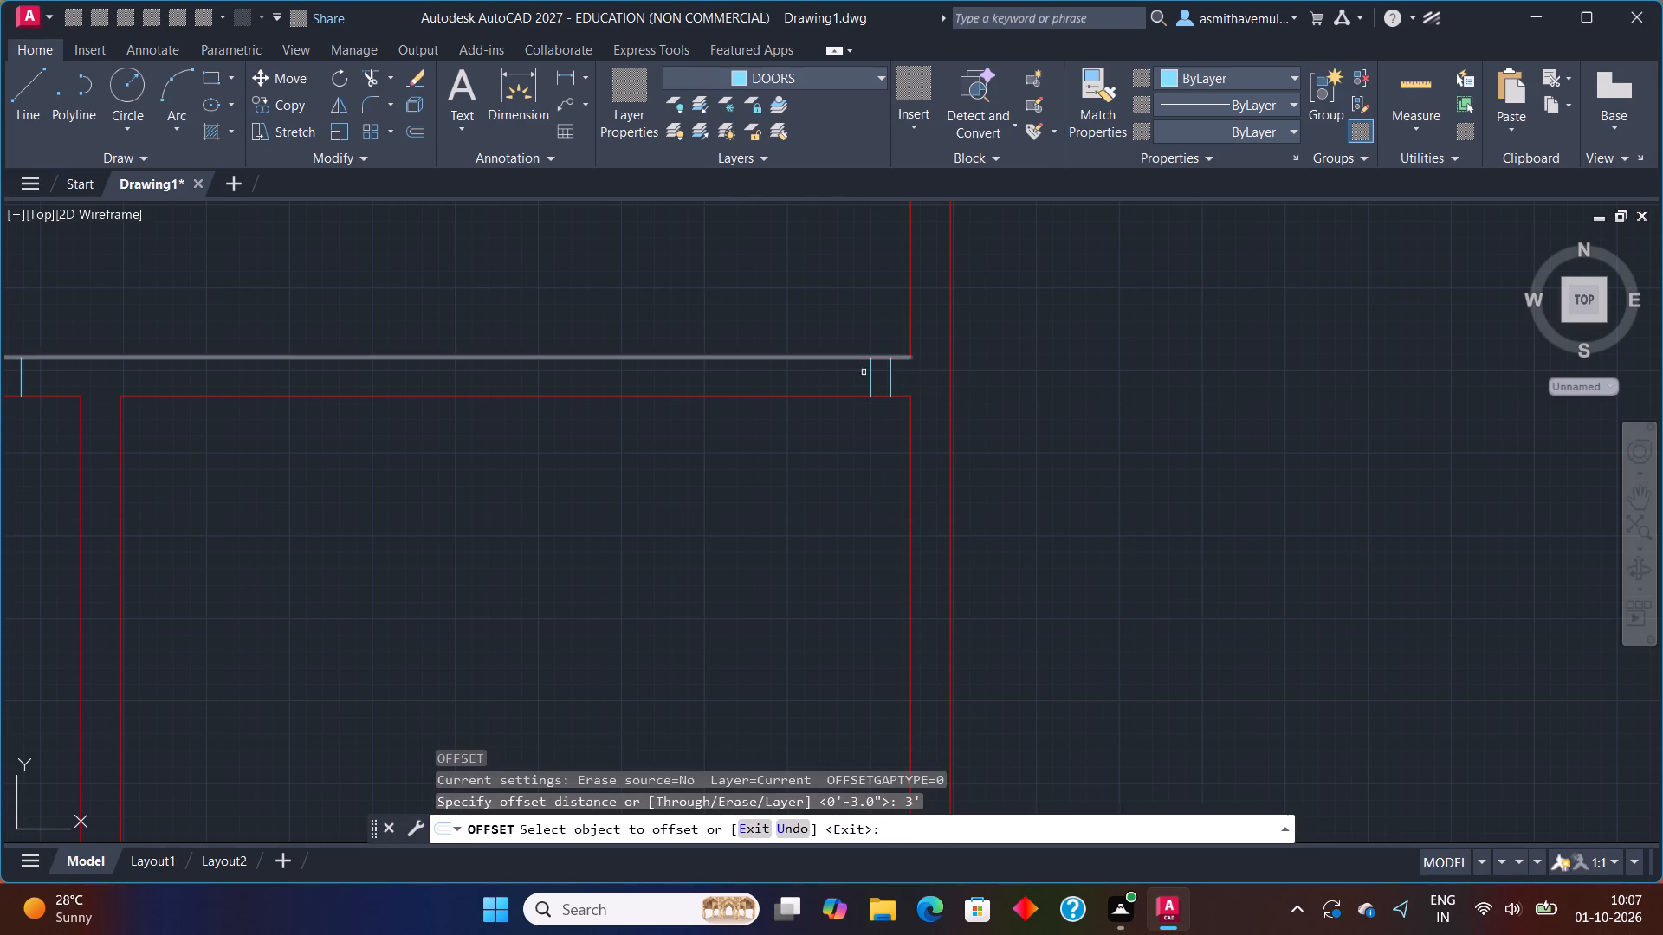
left_click(871, 384)
left_click(784, 365)
key("Escape")
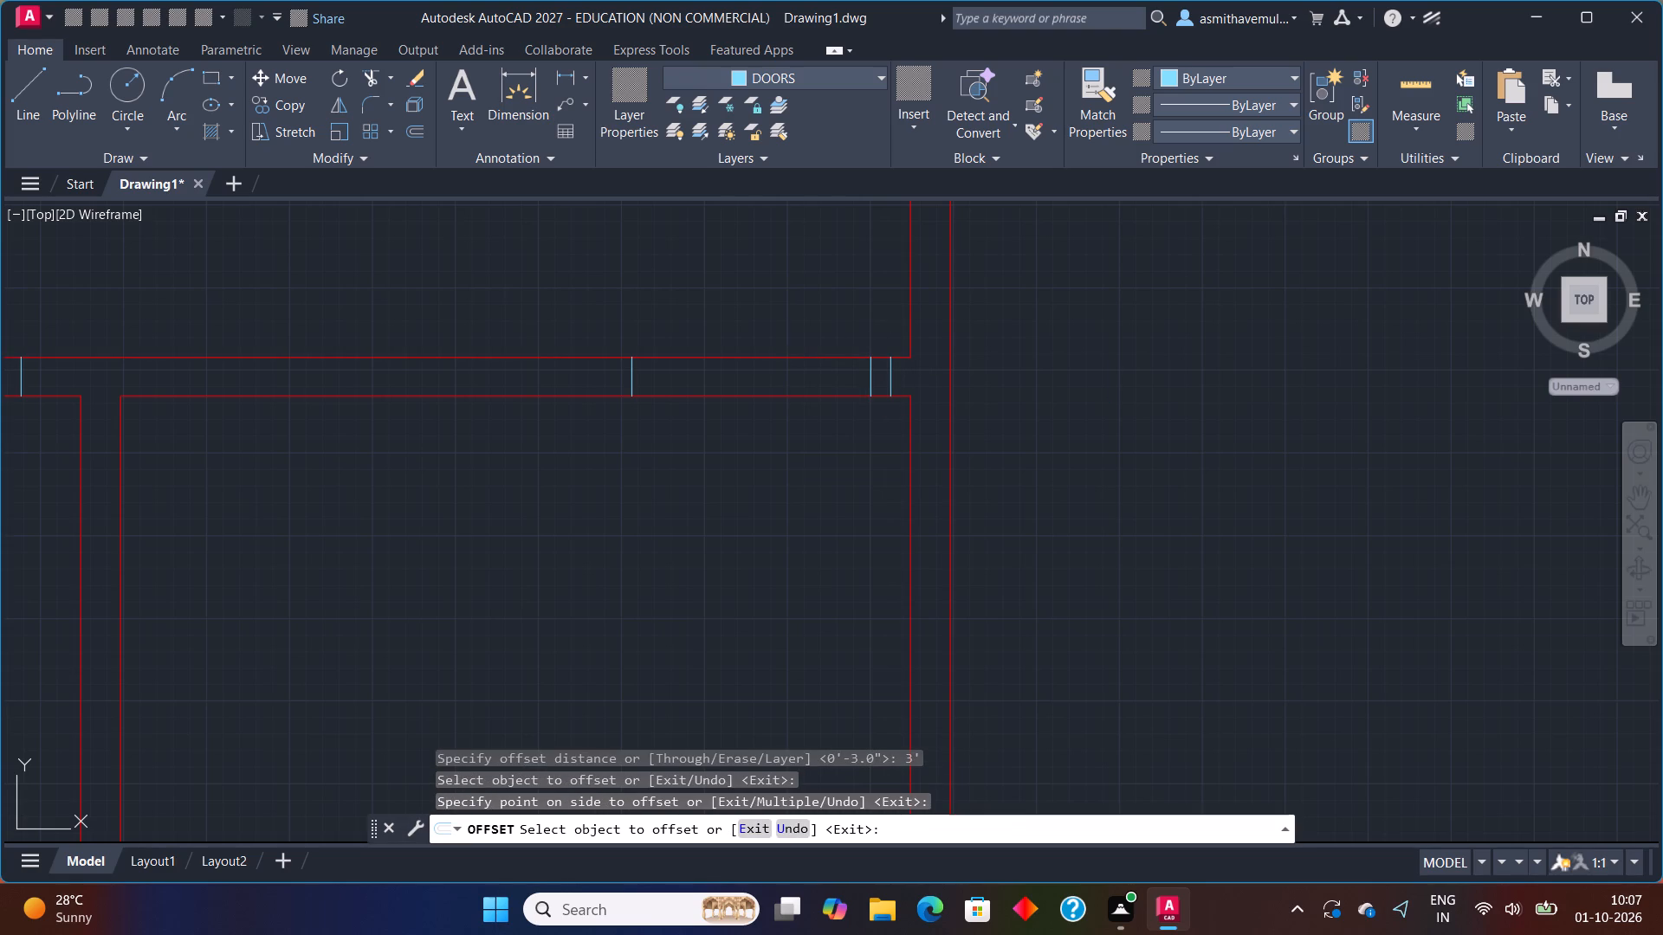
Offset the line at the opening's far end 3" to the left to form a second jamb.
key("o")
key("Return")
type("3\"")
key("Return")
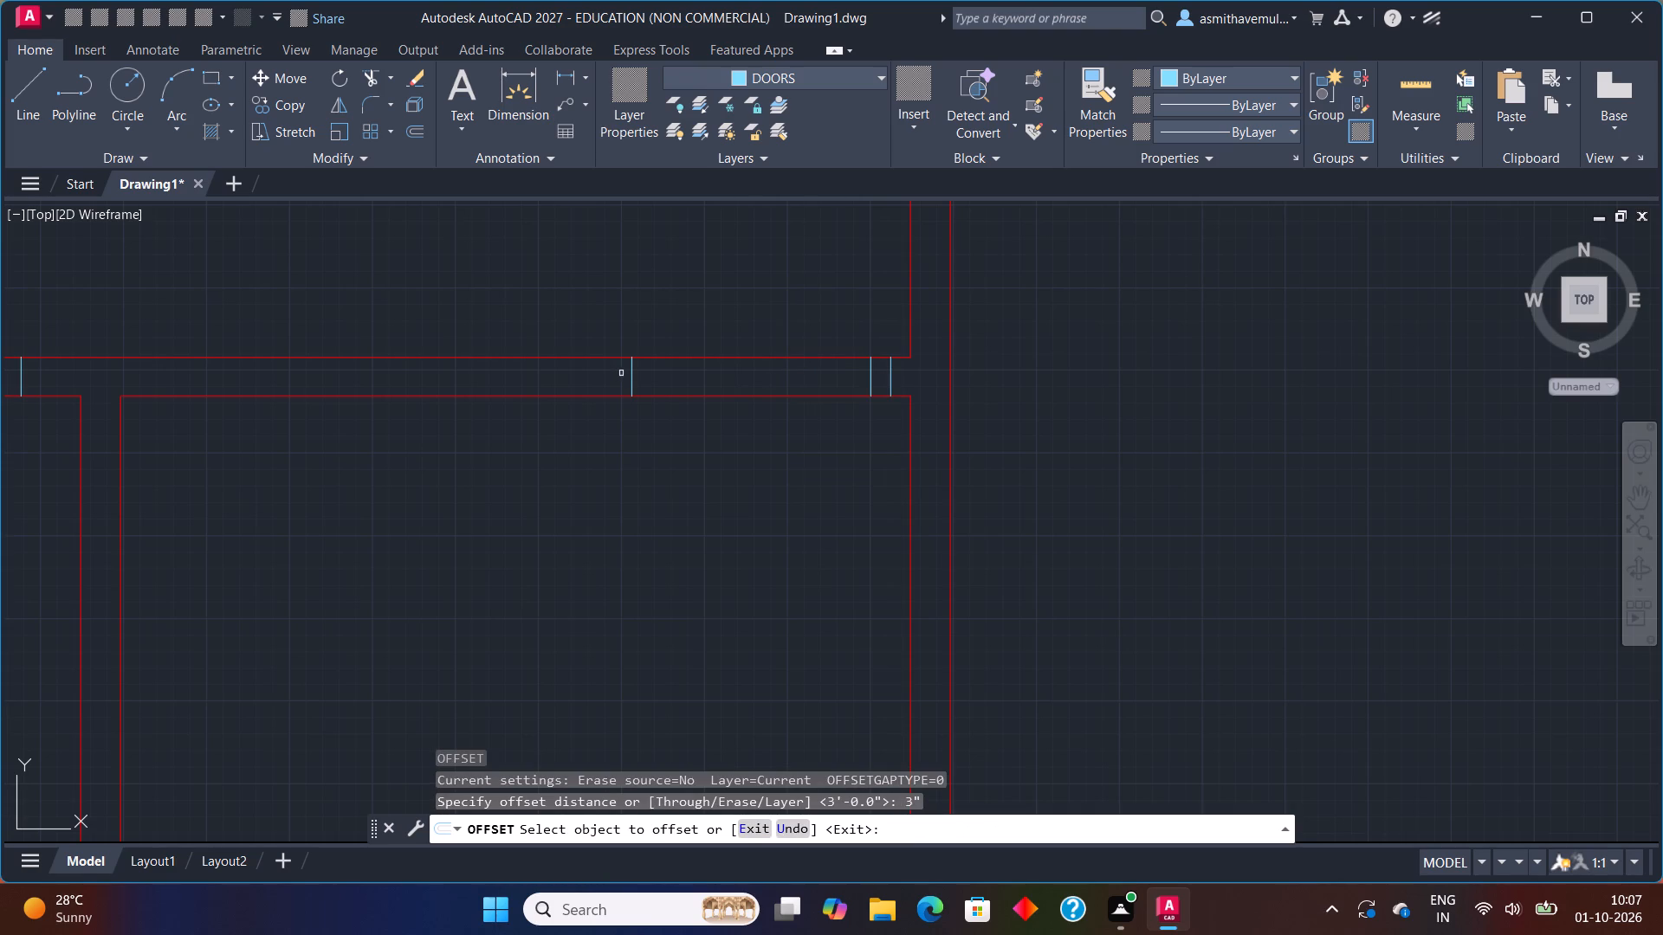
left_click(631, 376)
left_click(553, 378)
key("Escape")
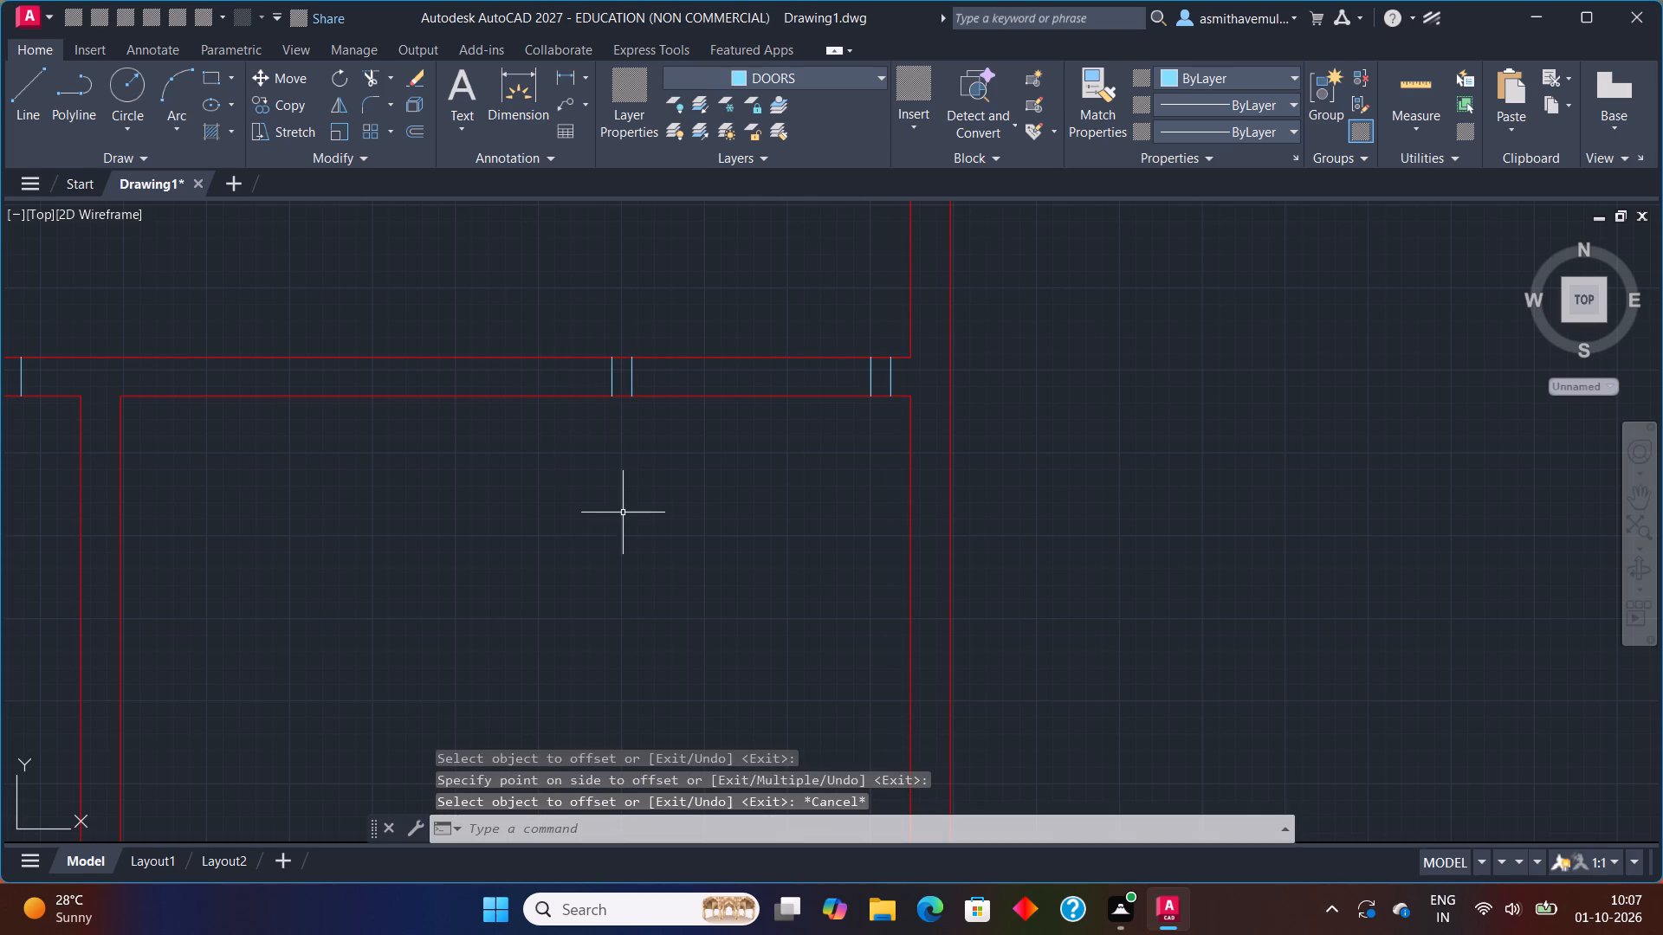
Trim the upper and lower wall lines between the two jambs to open the bottom-middle room's doorway.
type("TRIM")
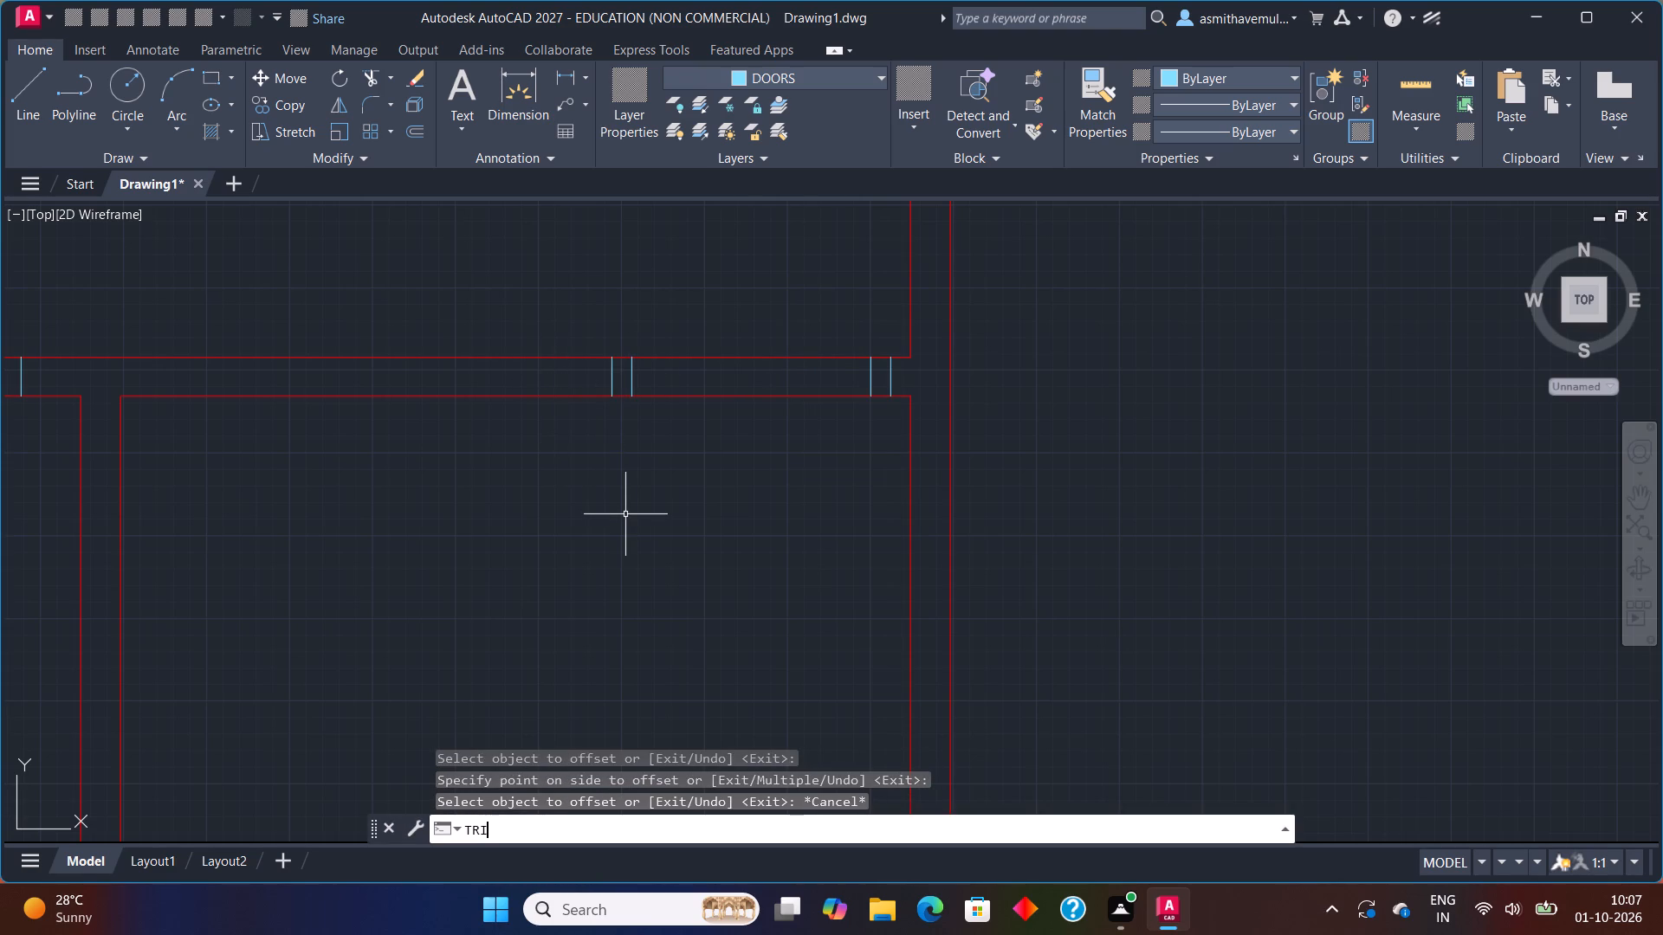
key("Return")
left_click_drag(714, 440, 716, 287)
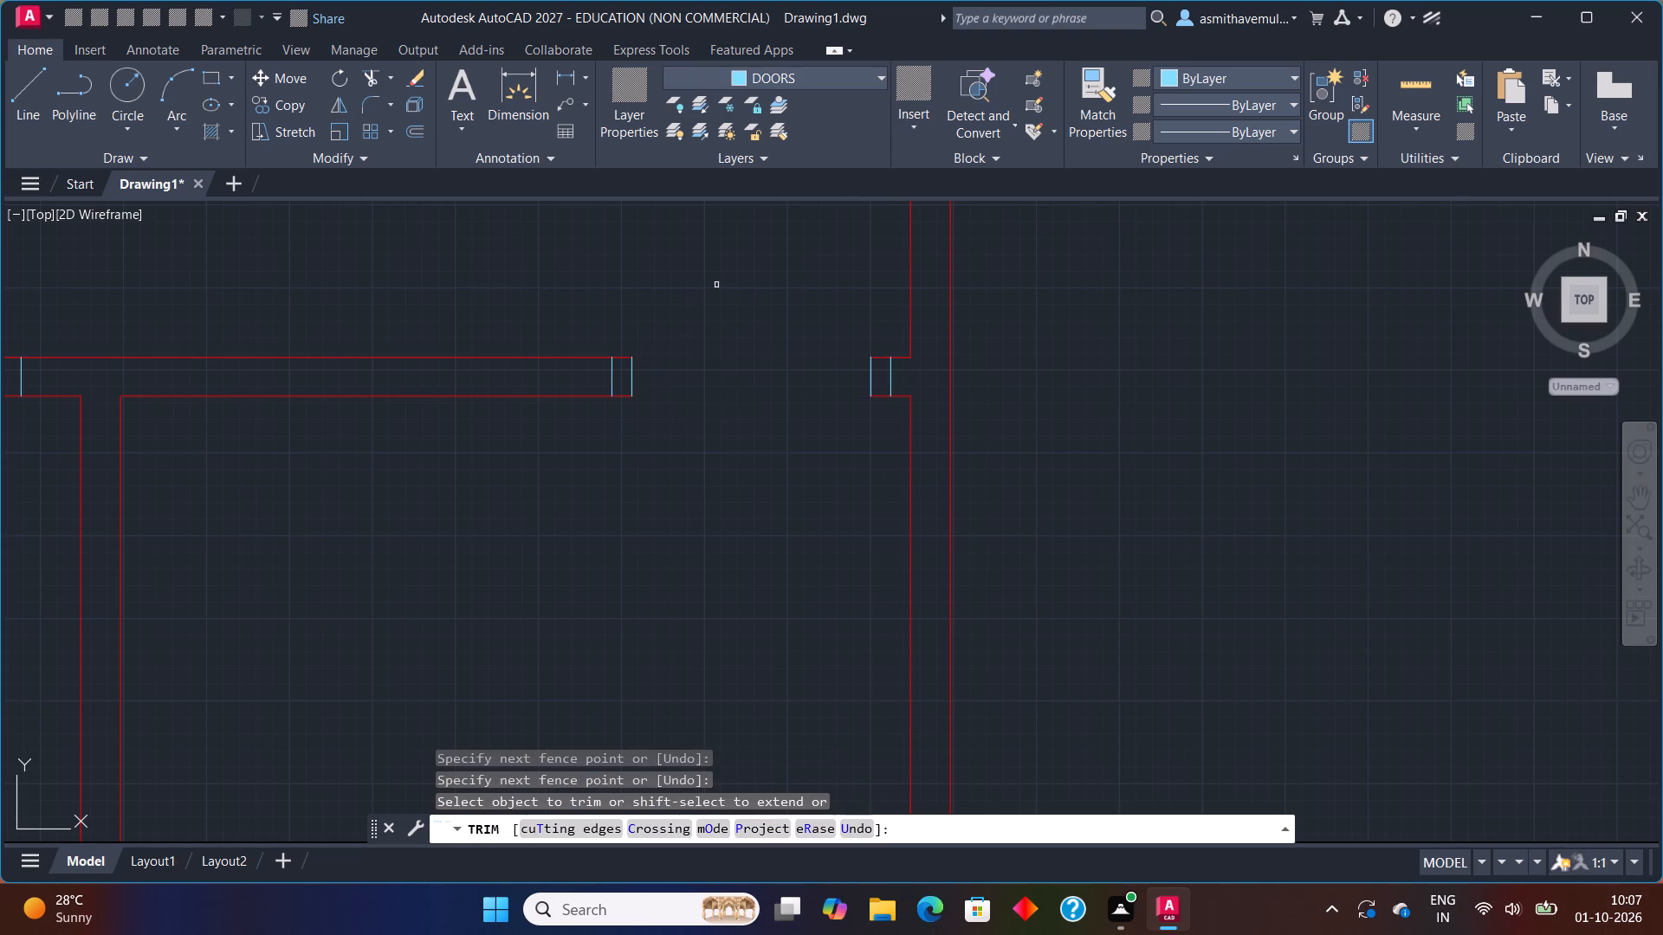
key("Escape")
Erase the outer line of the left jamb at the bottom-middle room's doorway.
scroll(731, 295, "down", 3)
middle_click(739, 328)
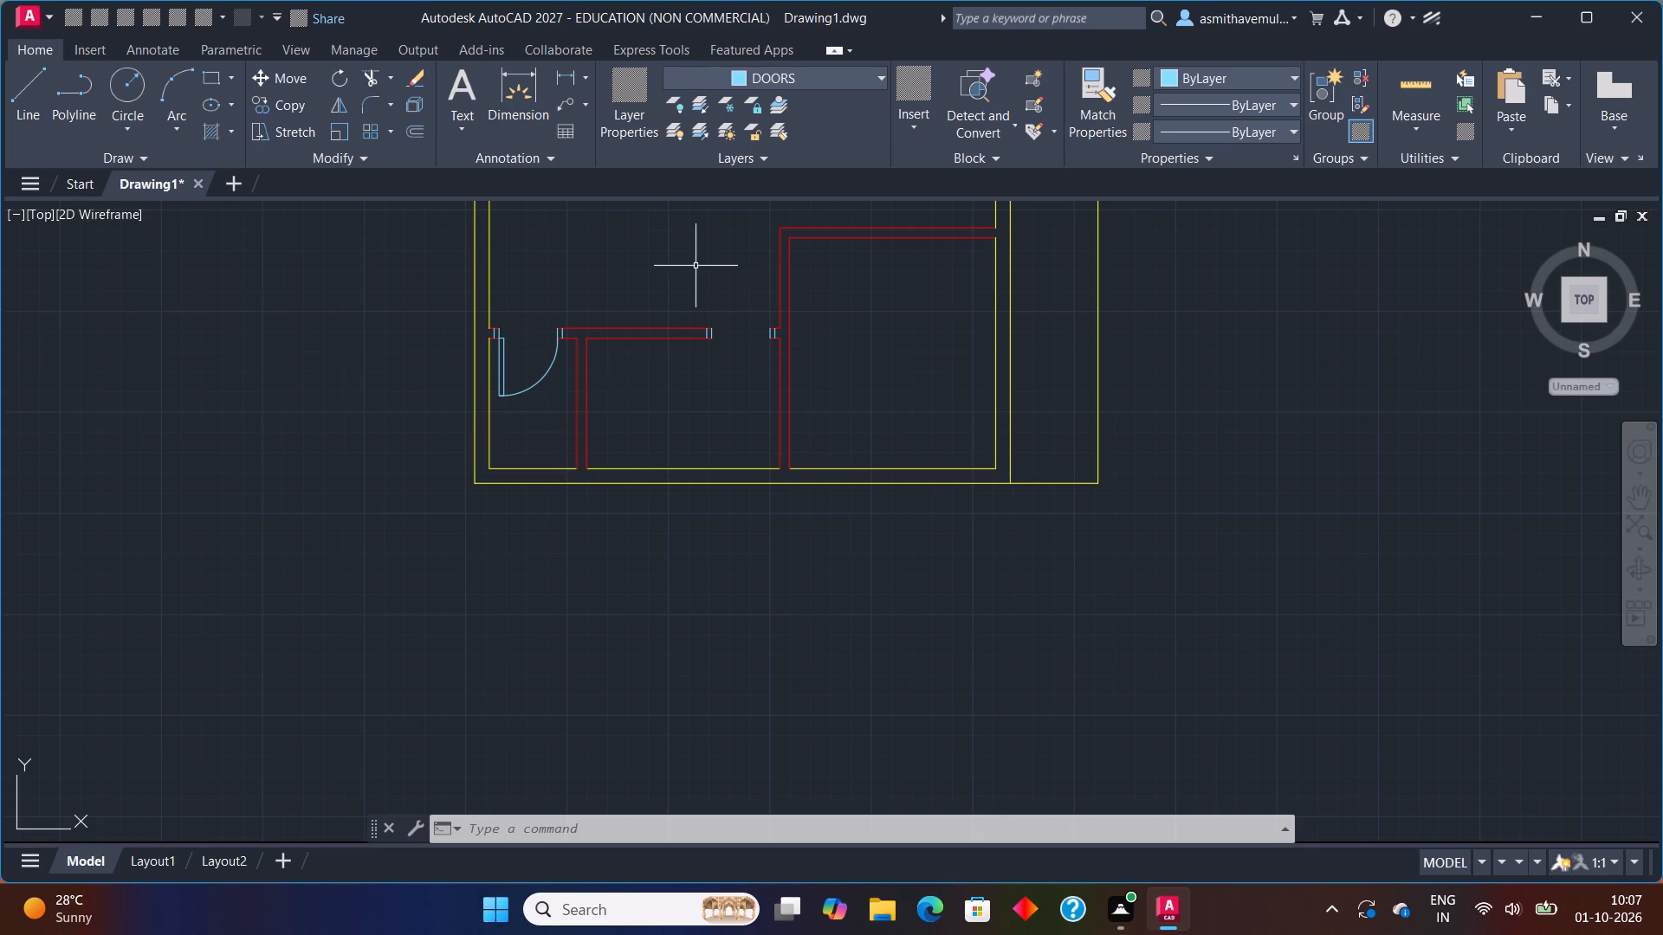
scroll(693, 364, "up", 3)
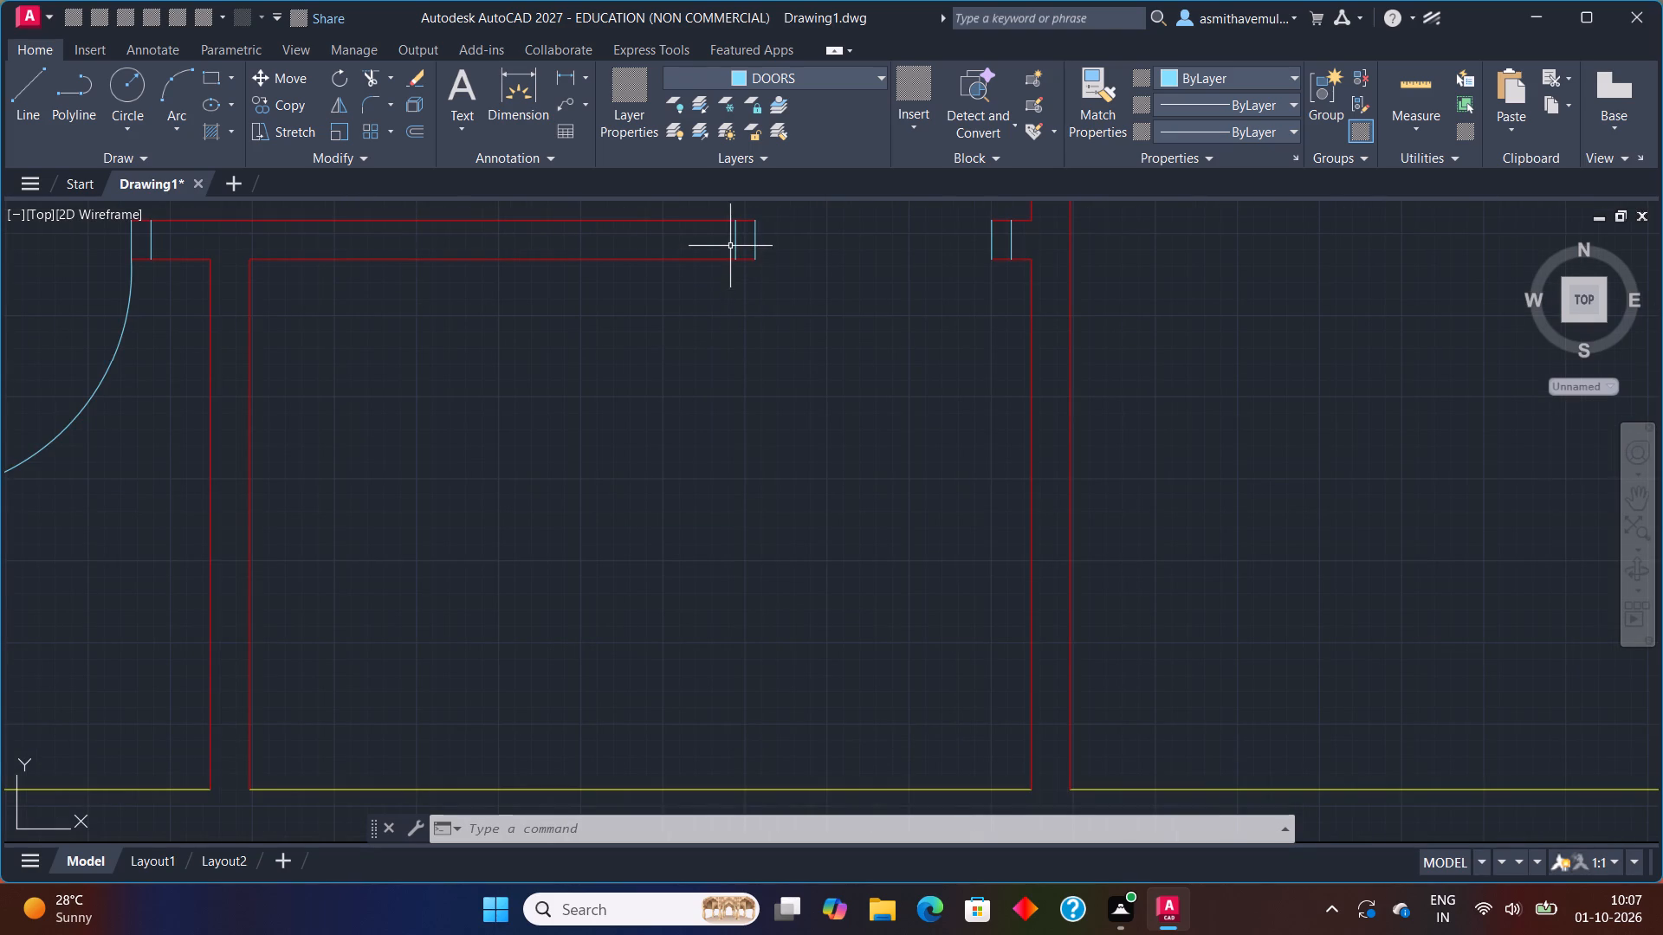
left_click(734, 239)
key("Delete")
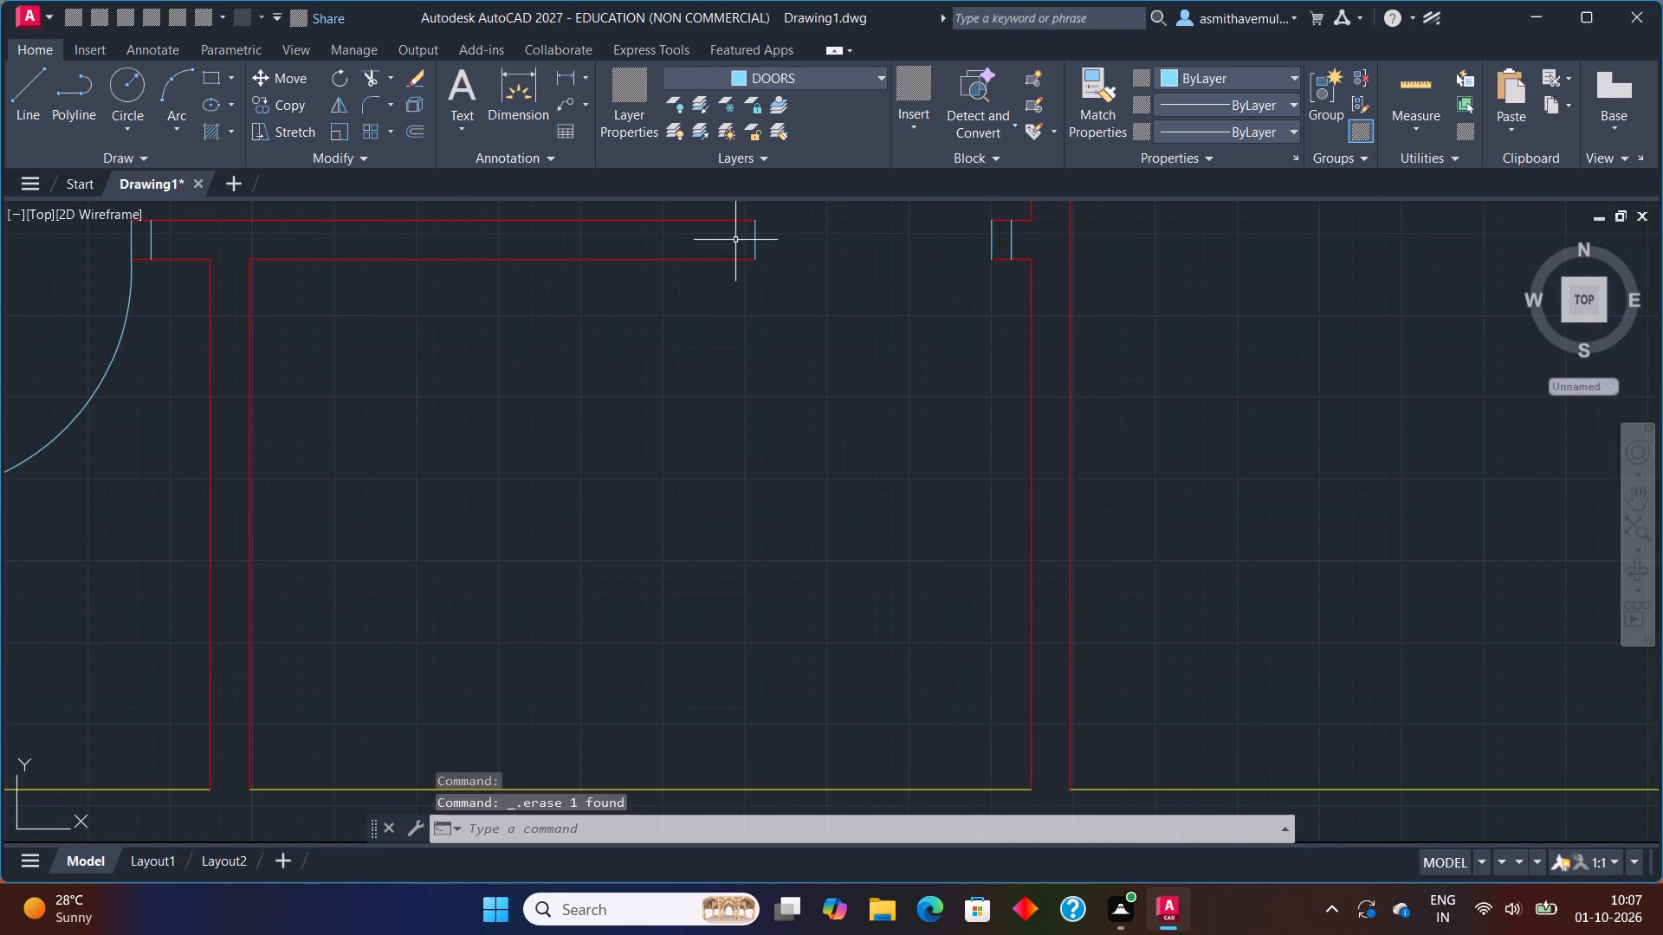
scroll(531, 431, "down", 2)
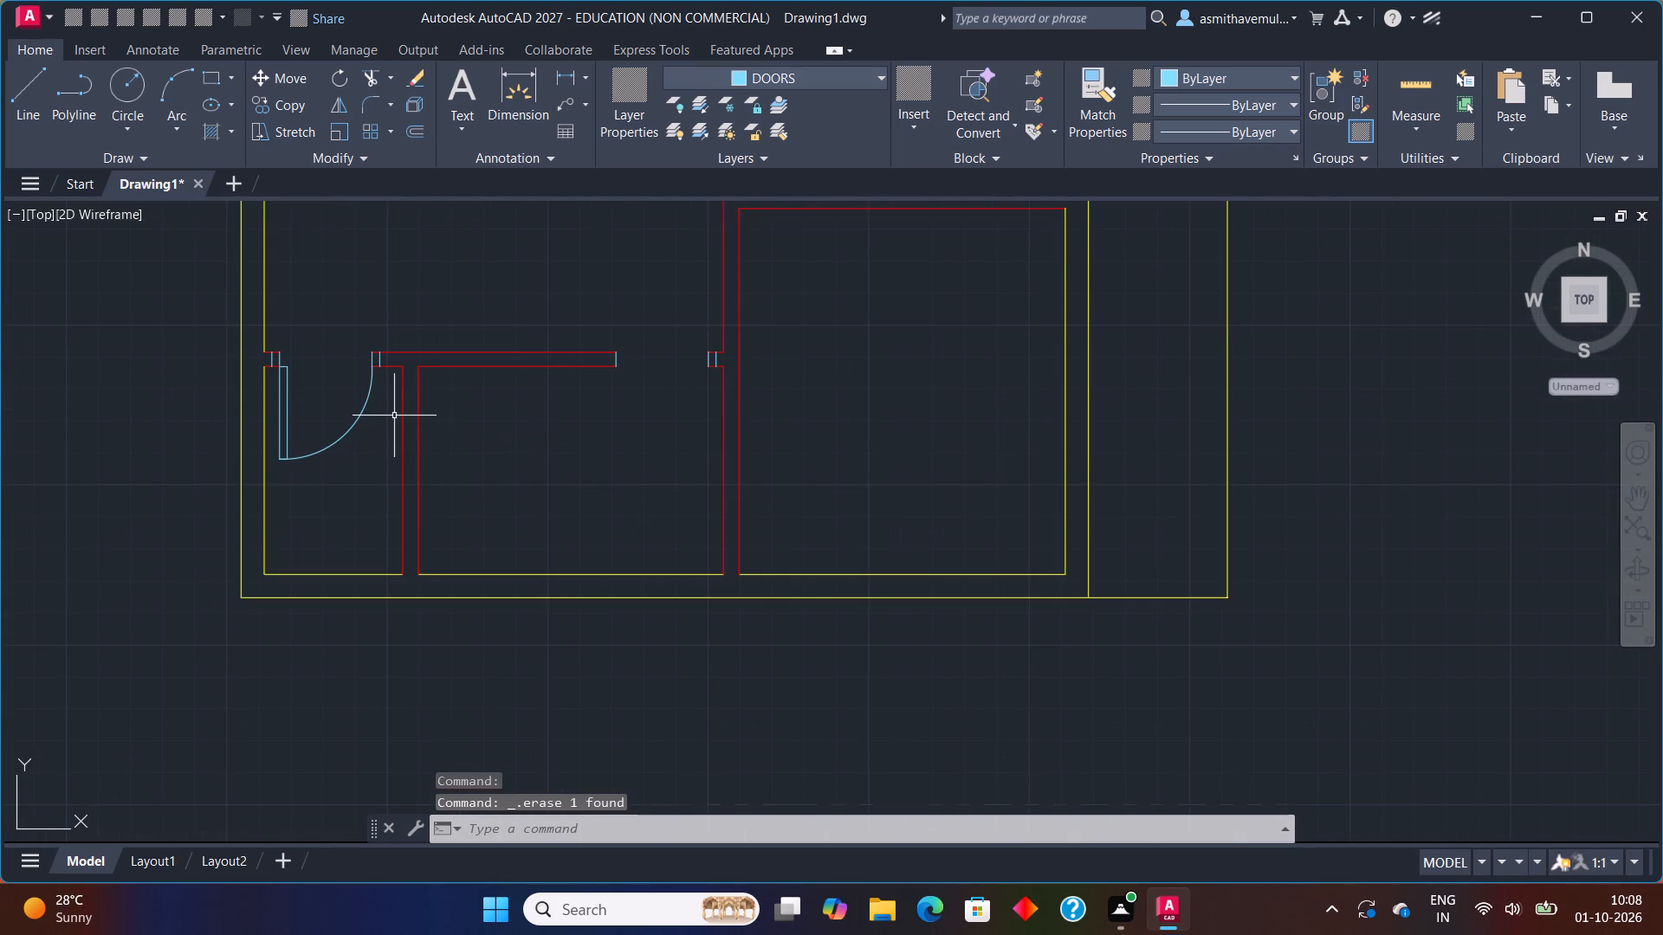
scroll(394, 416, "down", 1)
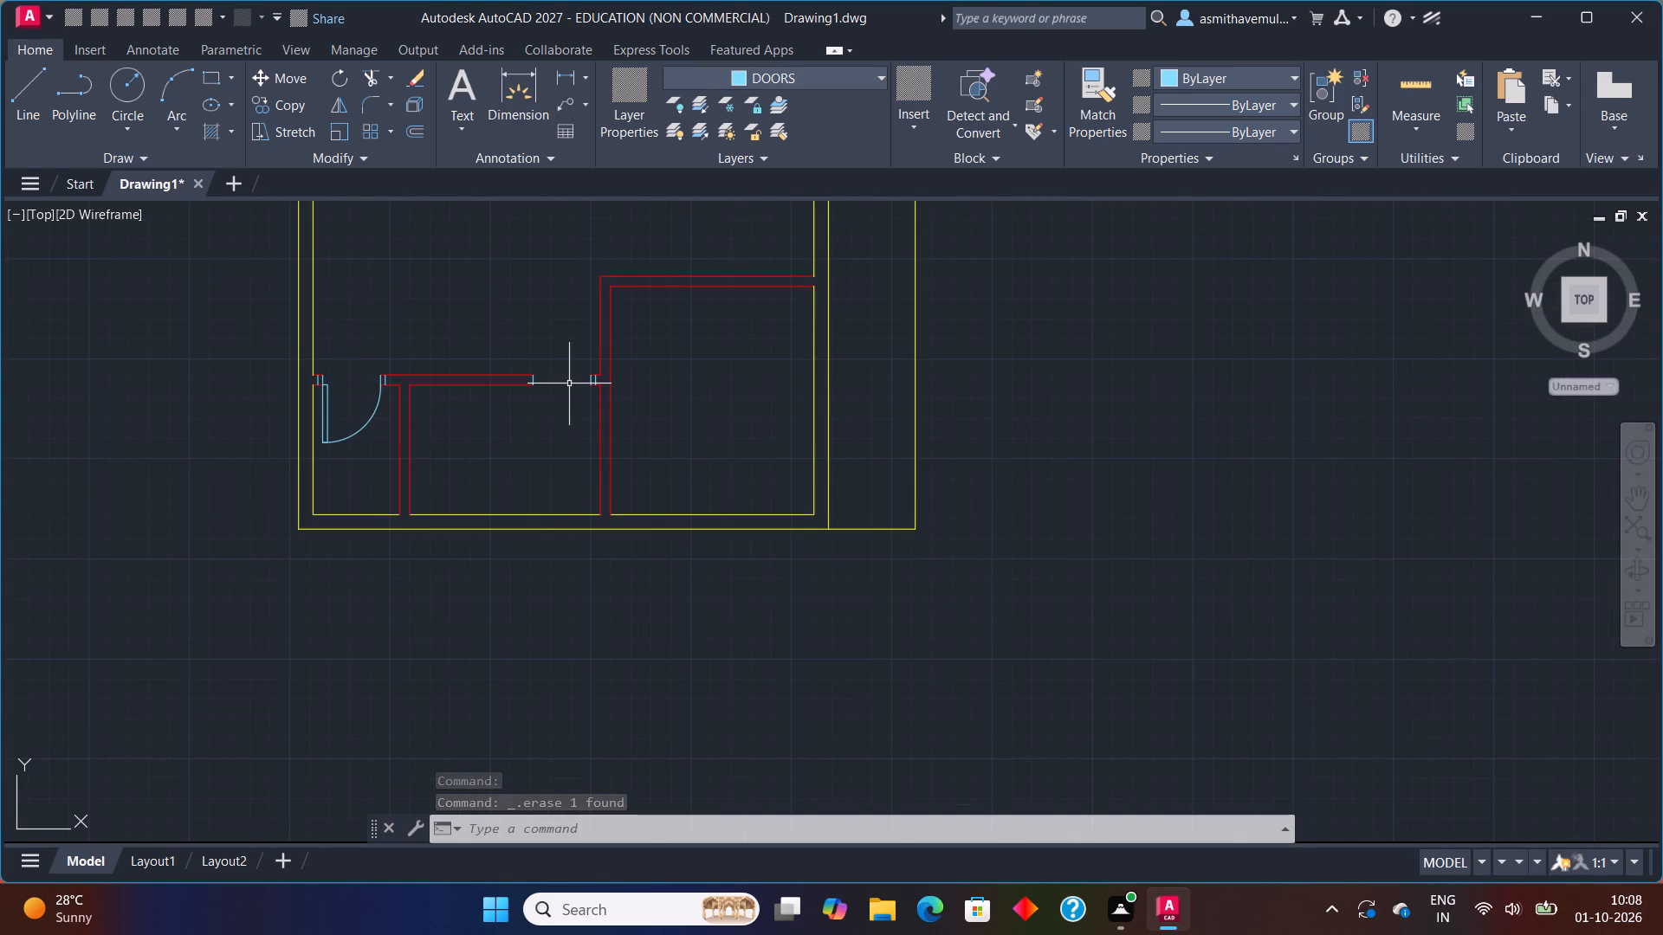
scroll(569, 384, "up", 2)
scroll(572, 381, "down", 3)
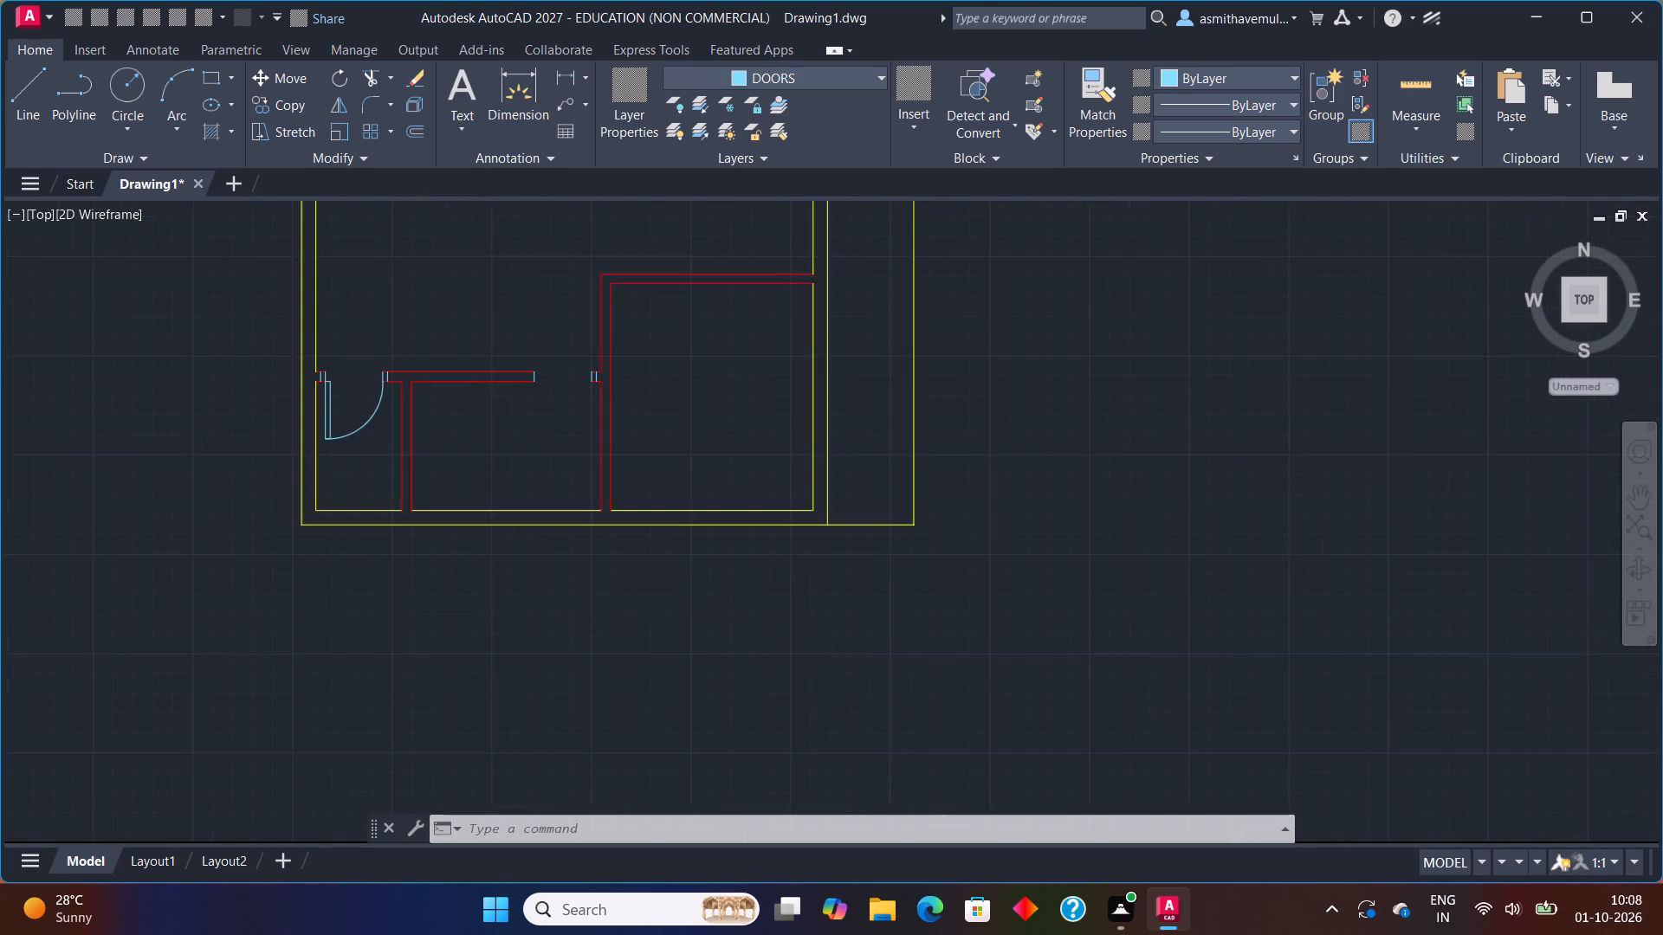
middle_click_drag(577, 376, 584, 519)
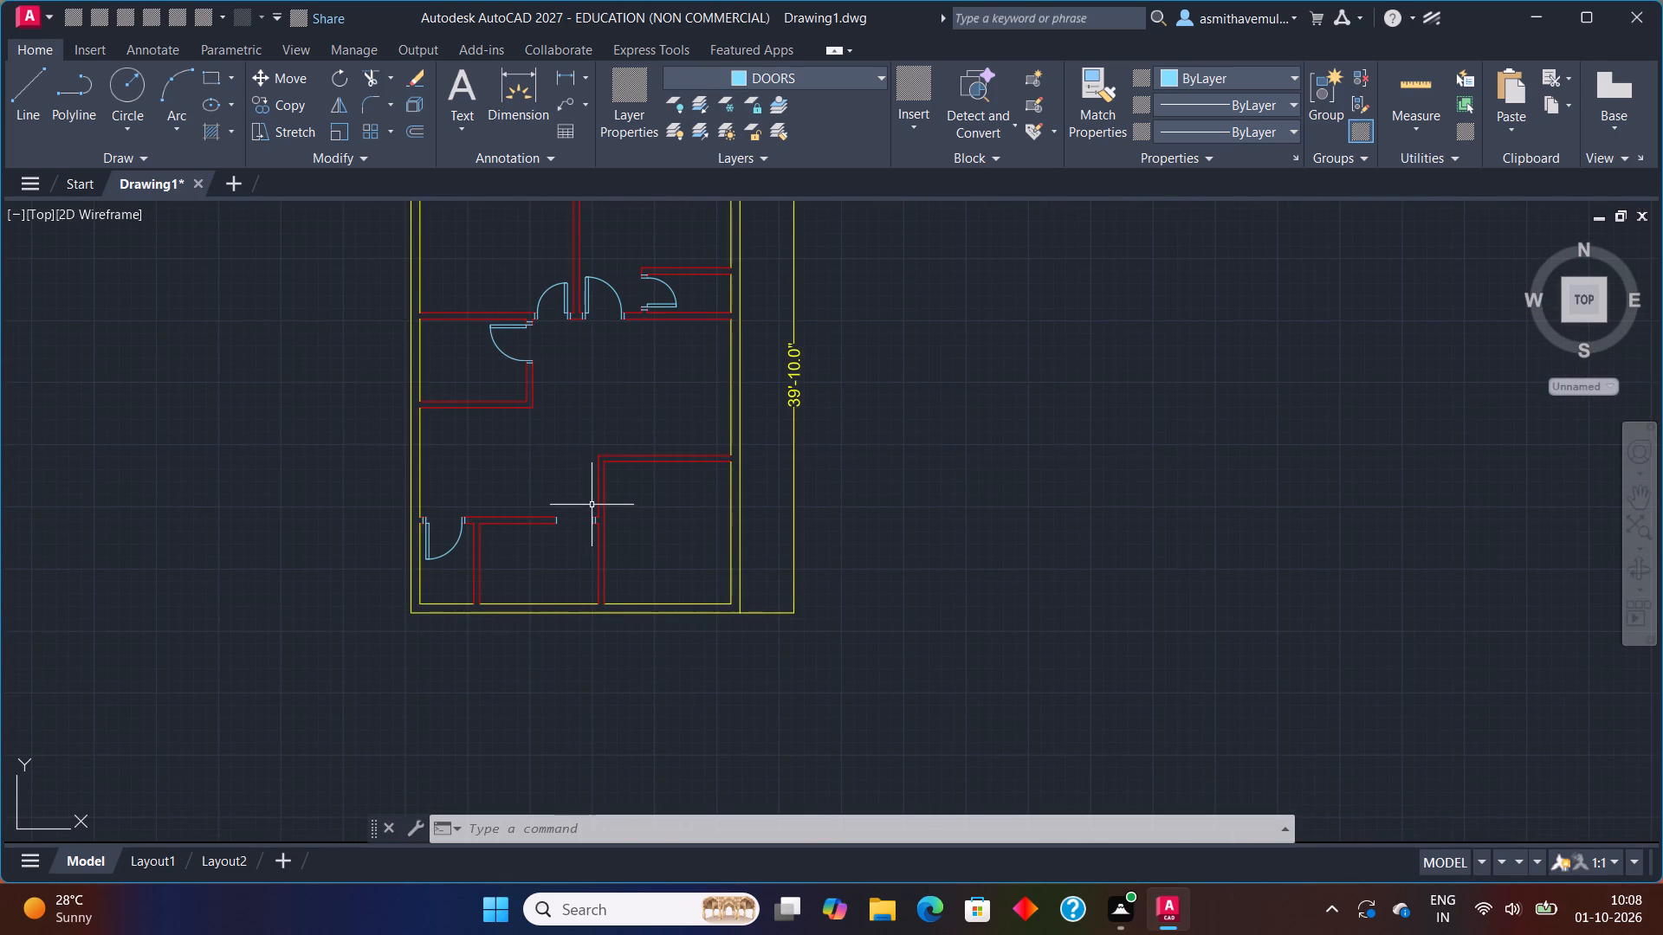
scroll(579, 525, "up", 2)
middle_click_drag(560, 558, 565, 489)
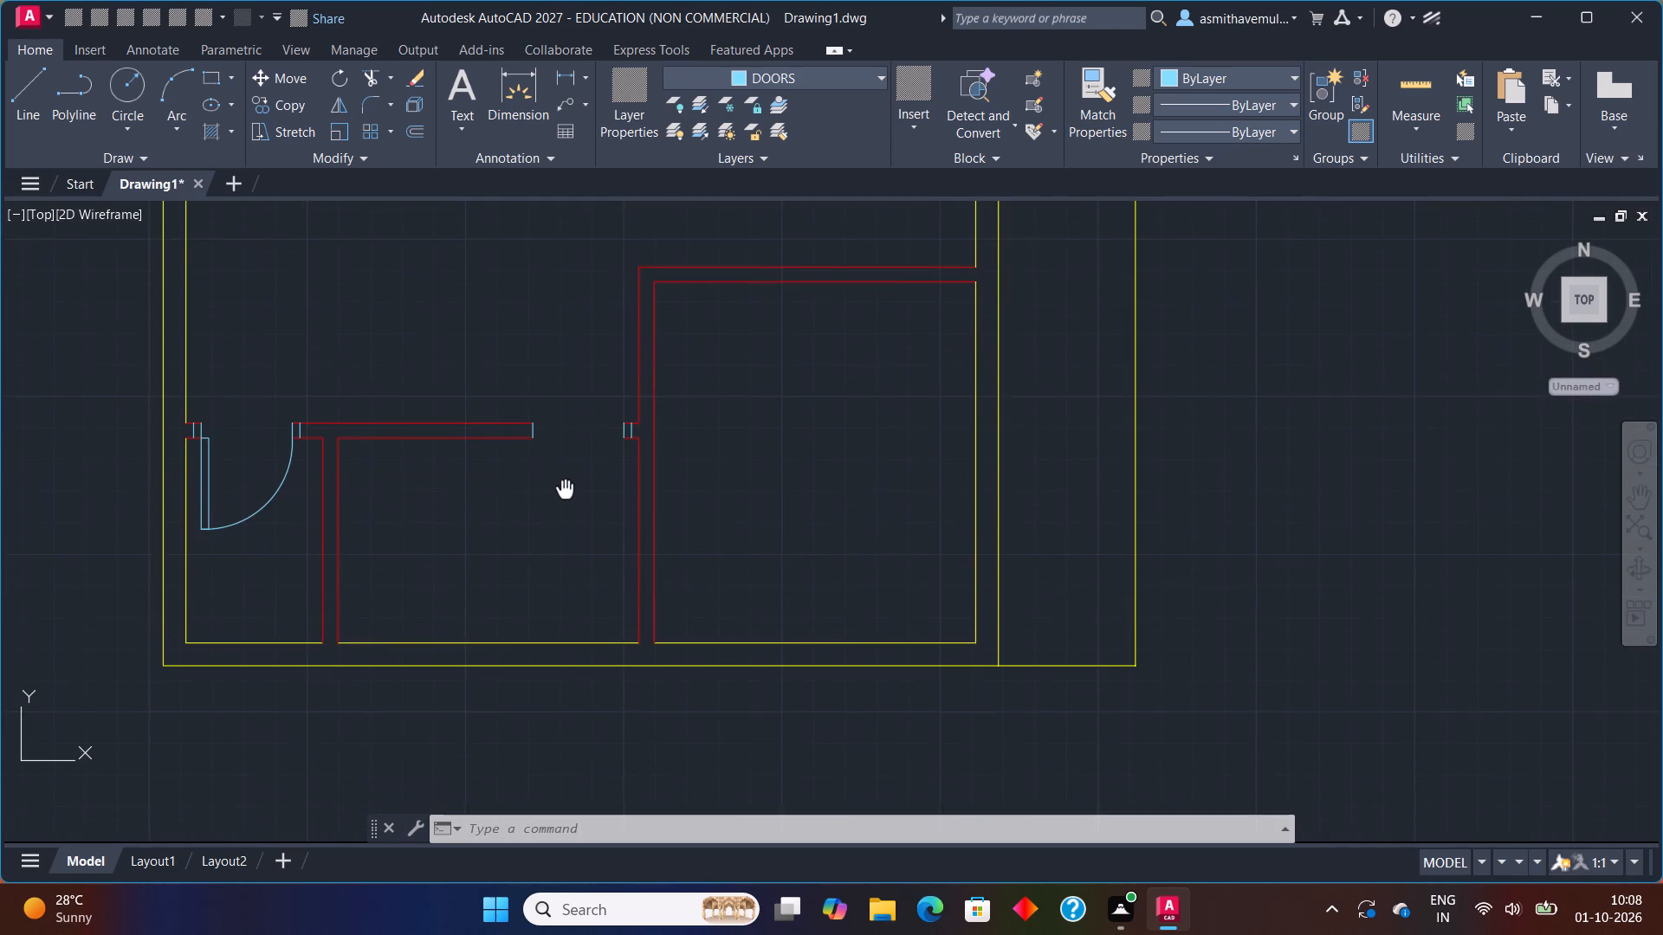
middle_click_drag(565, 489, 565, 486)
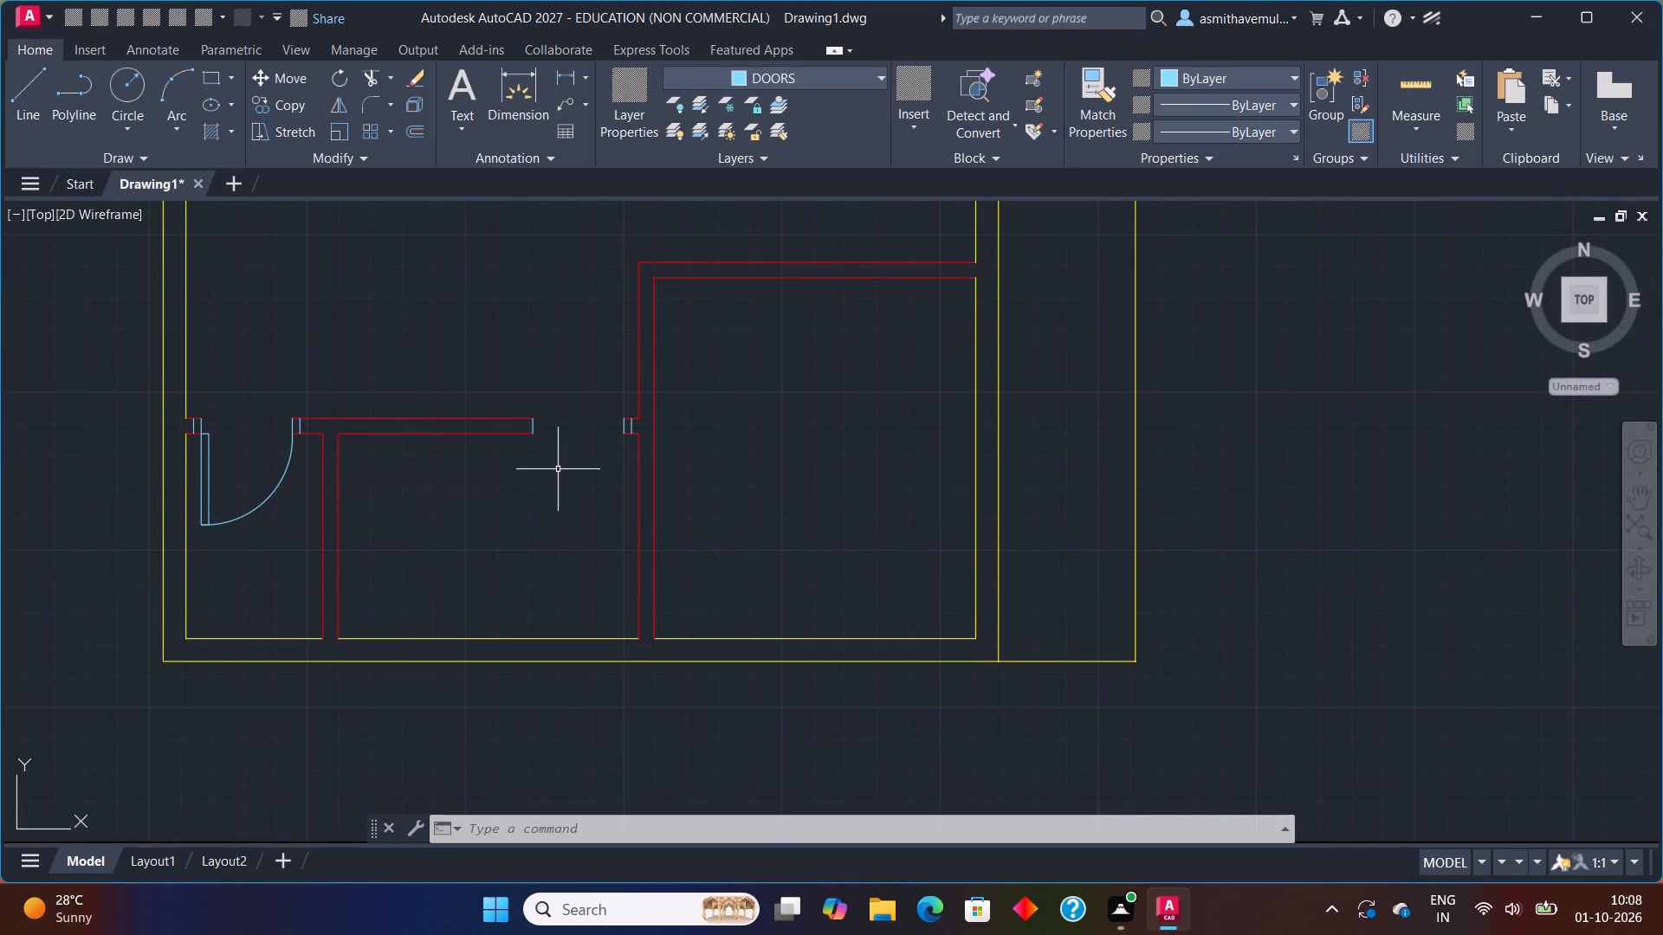
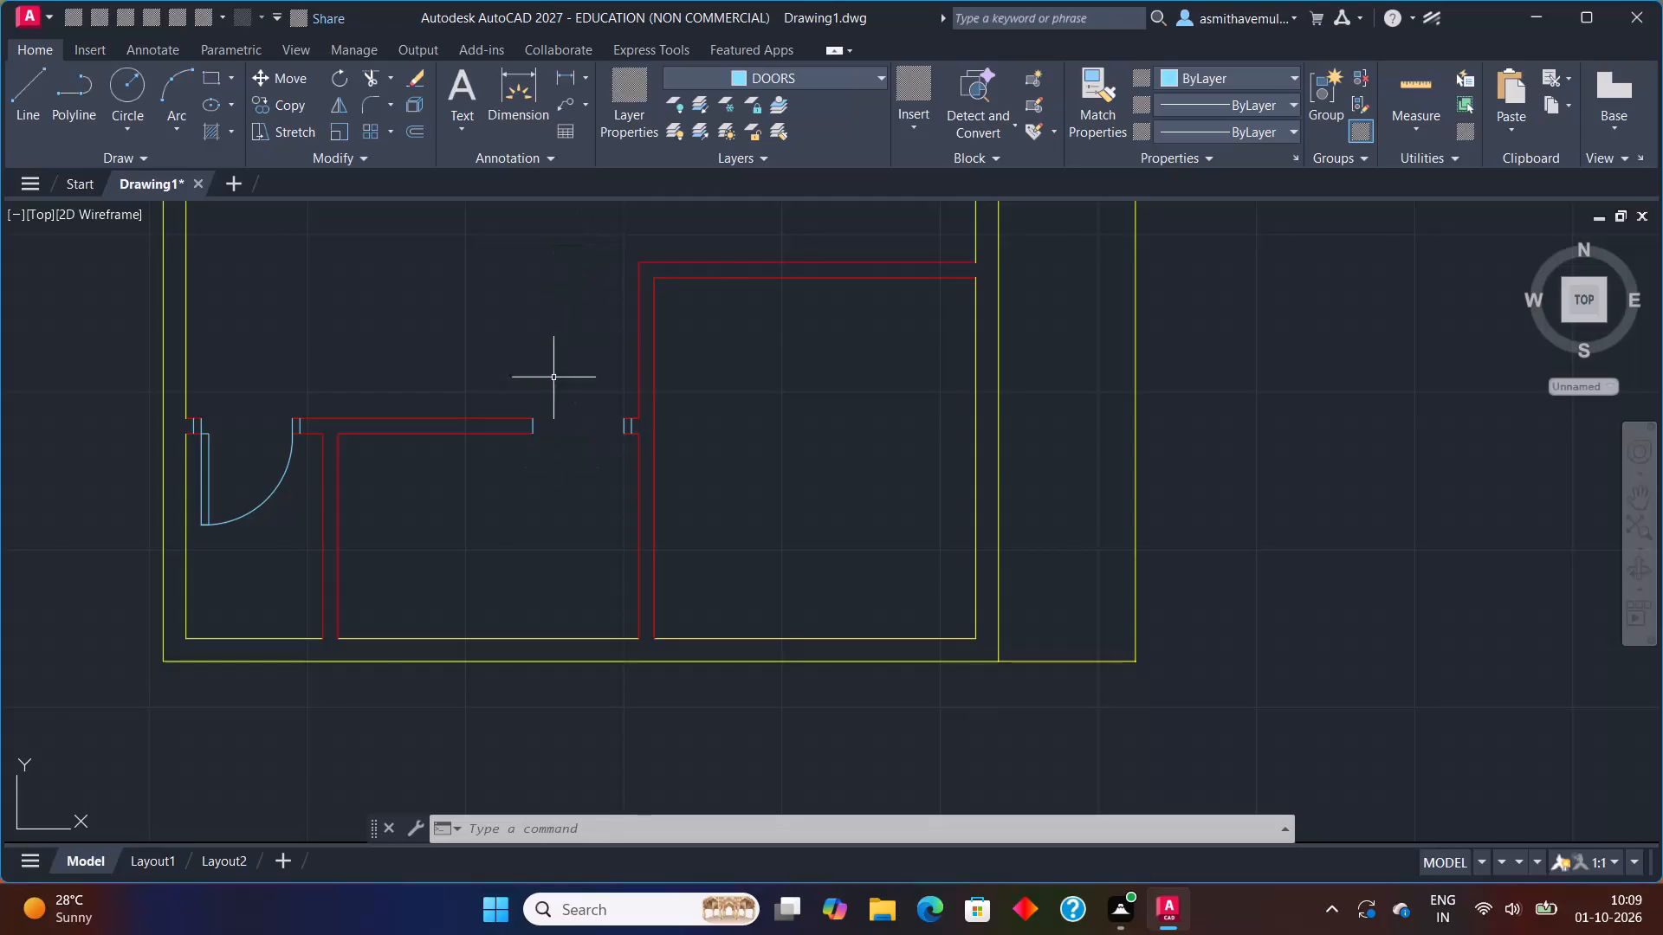
Offset the line at the left end of the bottom-middle room's doorway 3' to the left to widen the opening.
scroll(549, 403, "up", 1)
key("Escape")
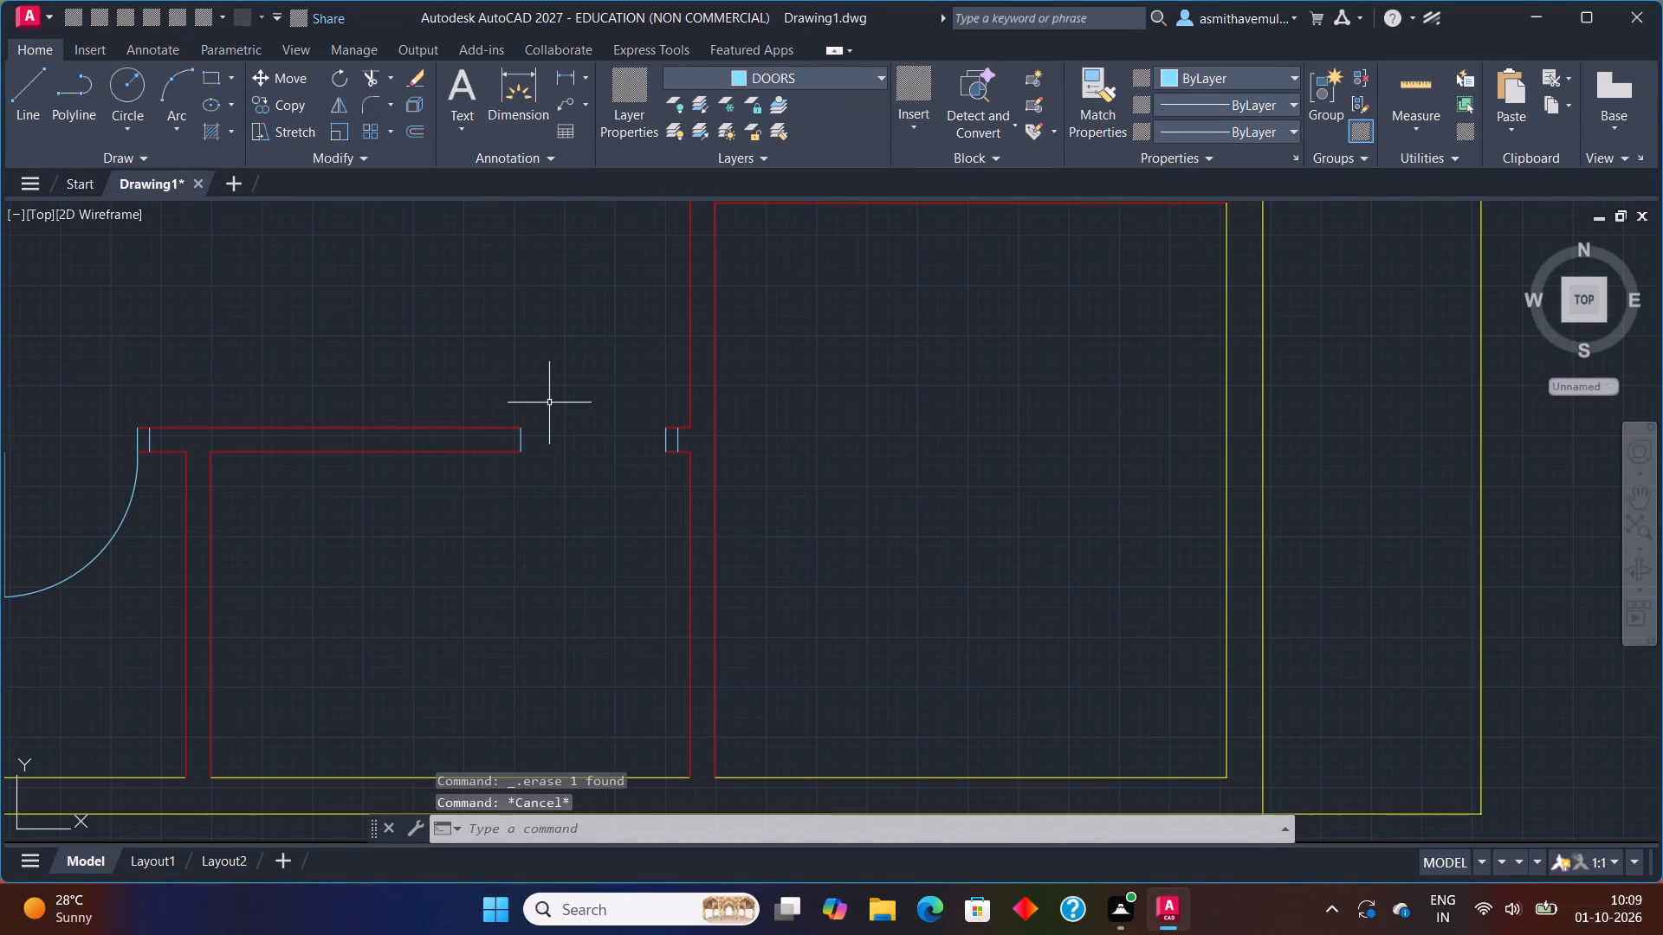
key("o")
key("Return")
key("3")
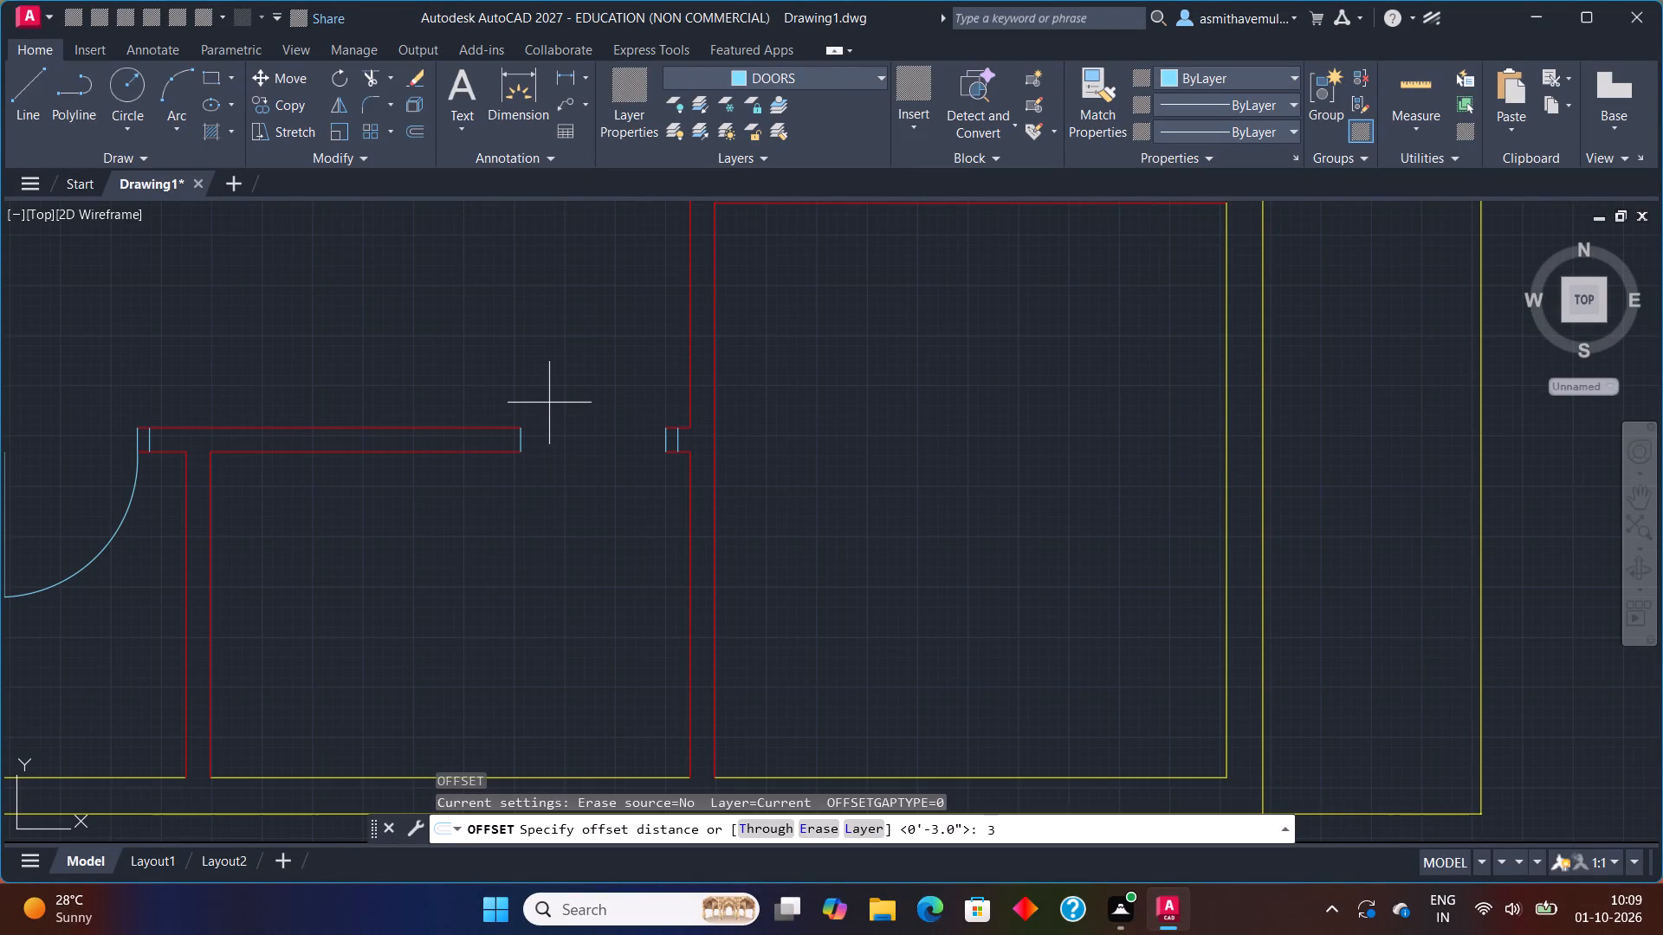
key("apostrophe")
key("Return")
scroll(547, 433, "up", 1)
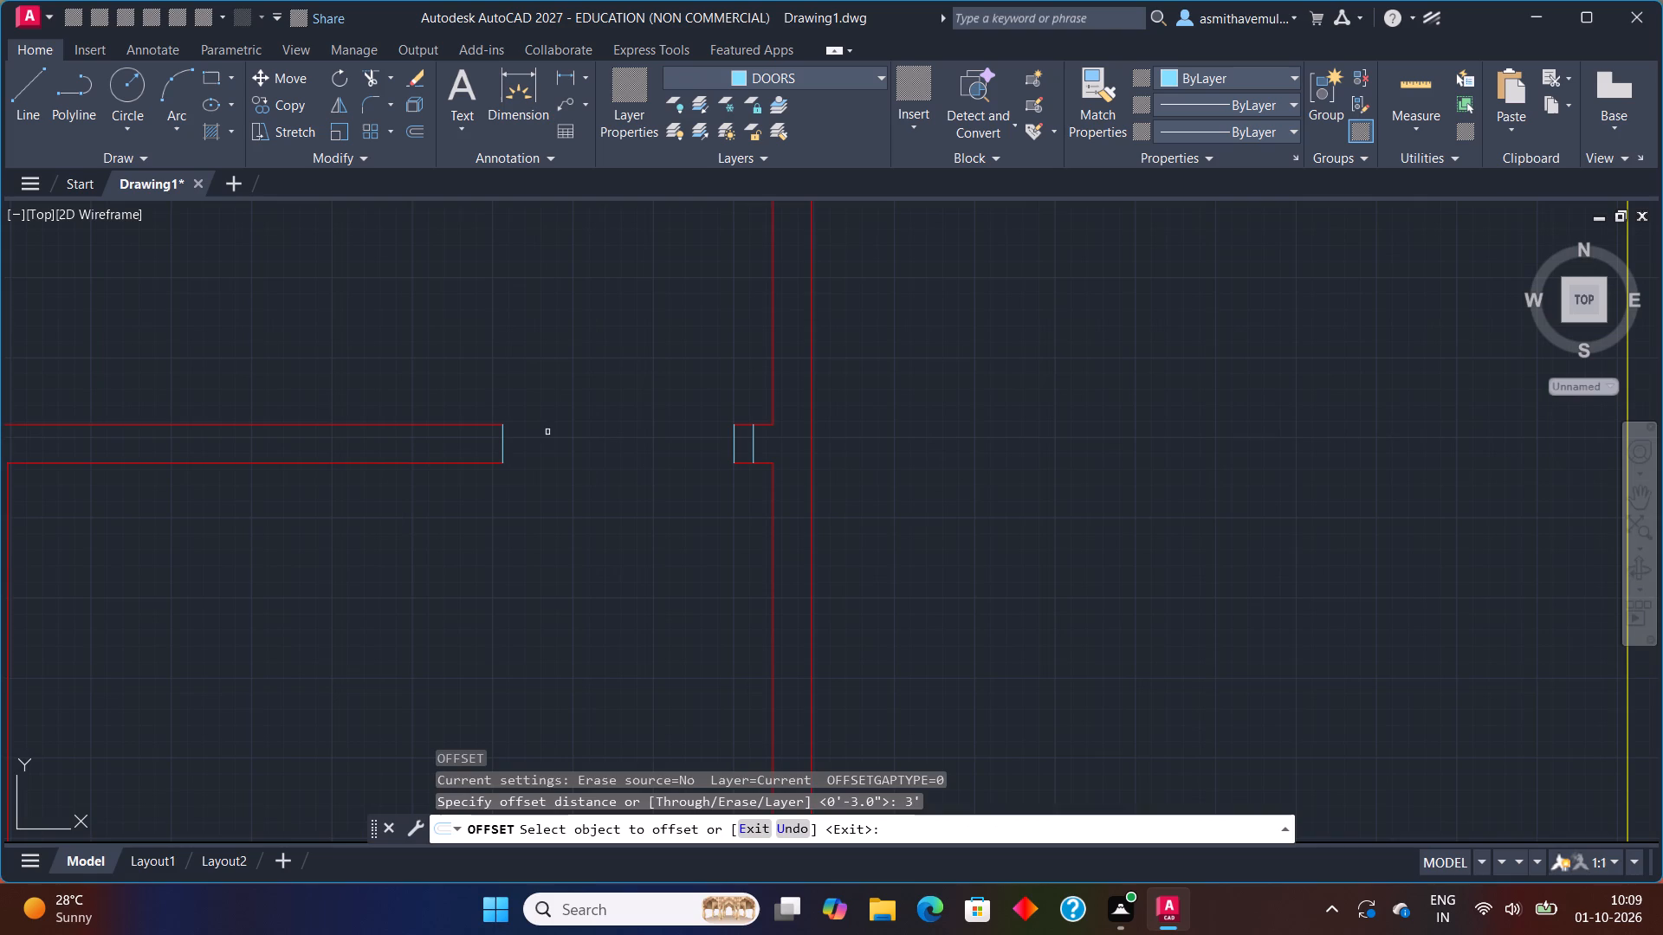
left_click(504, 452)
left_click(358, 450)
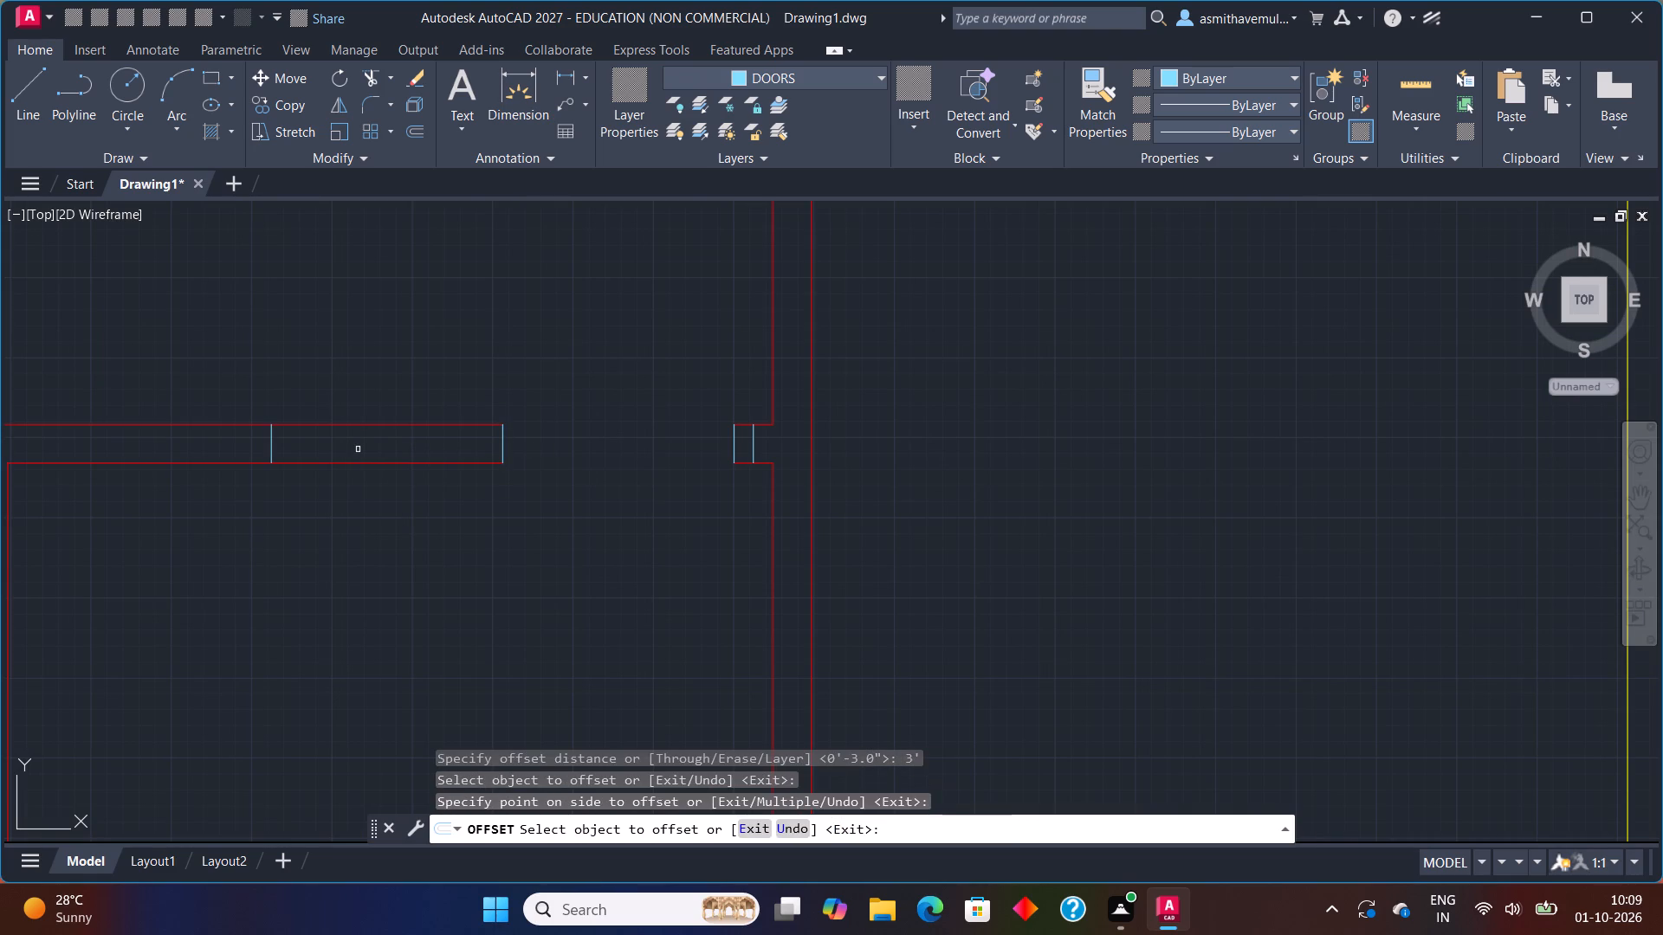
key("Escape")
Offset the new line 3" to the left to form the doorway's left jamb.
key("o")
key("Return")
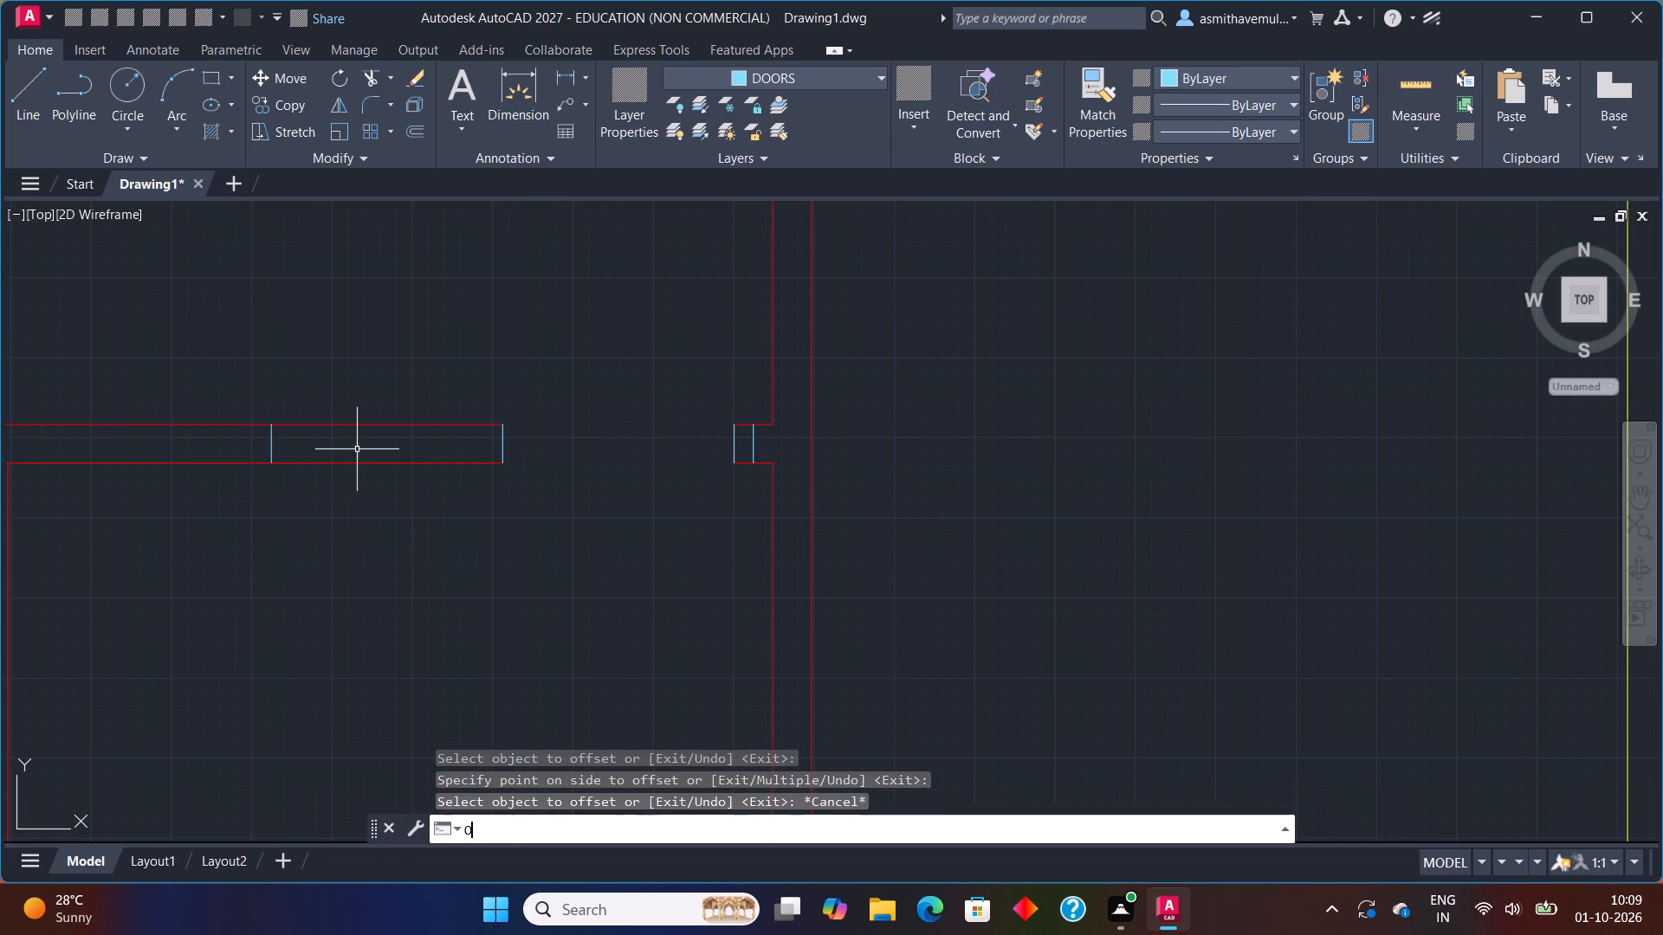
key("3")
key("shift+quotedbl")
key("Return")
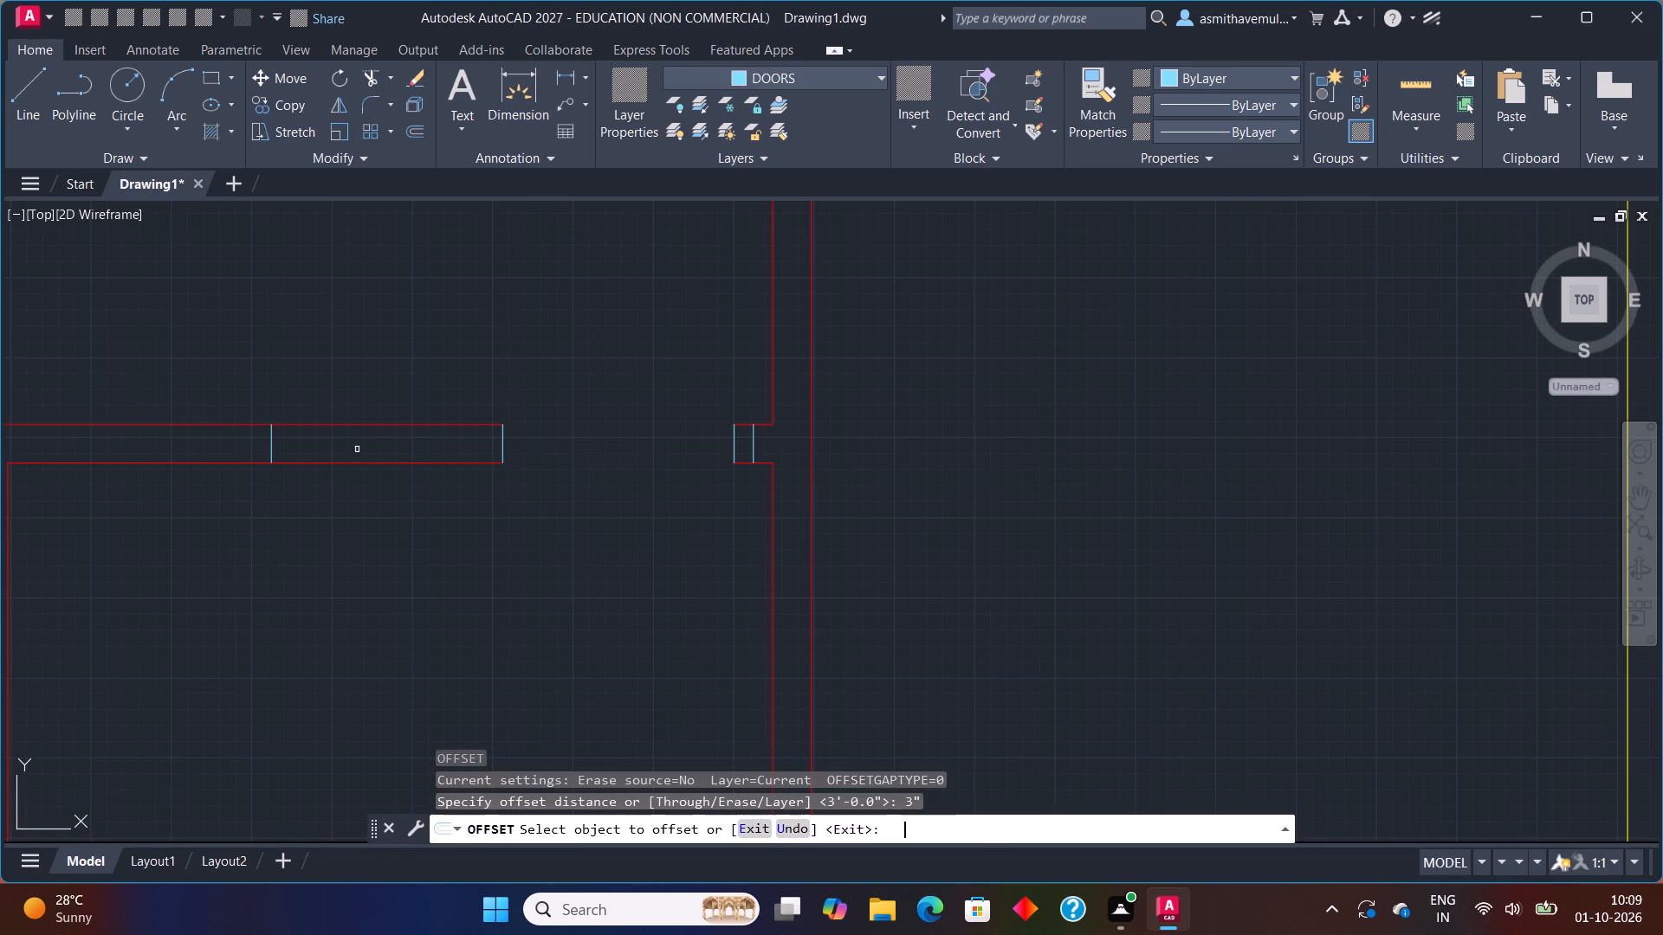
left_click(272, 443)
left_click(201, 444)
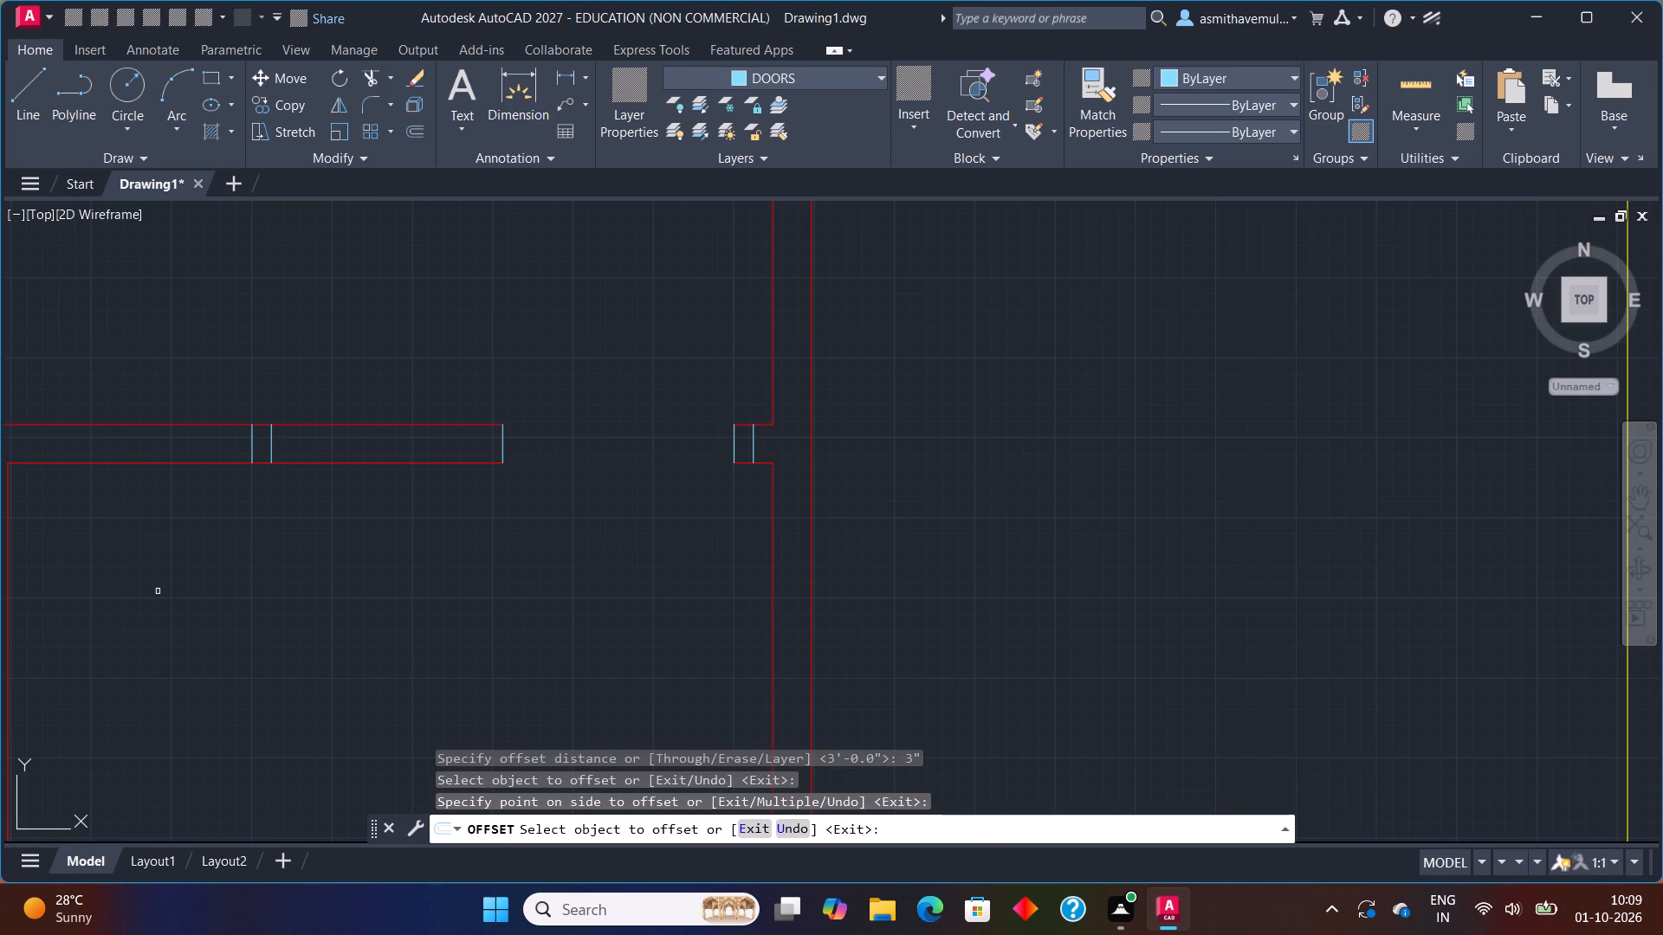
key("Escape")
Trim the upper and lower wall lines between the new left jamb and the old opening edge.
type("TRIM")
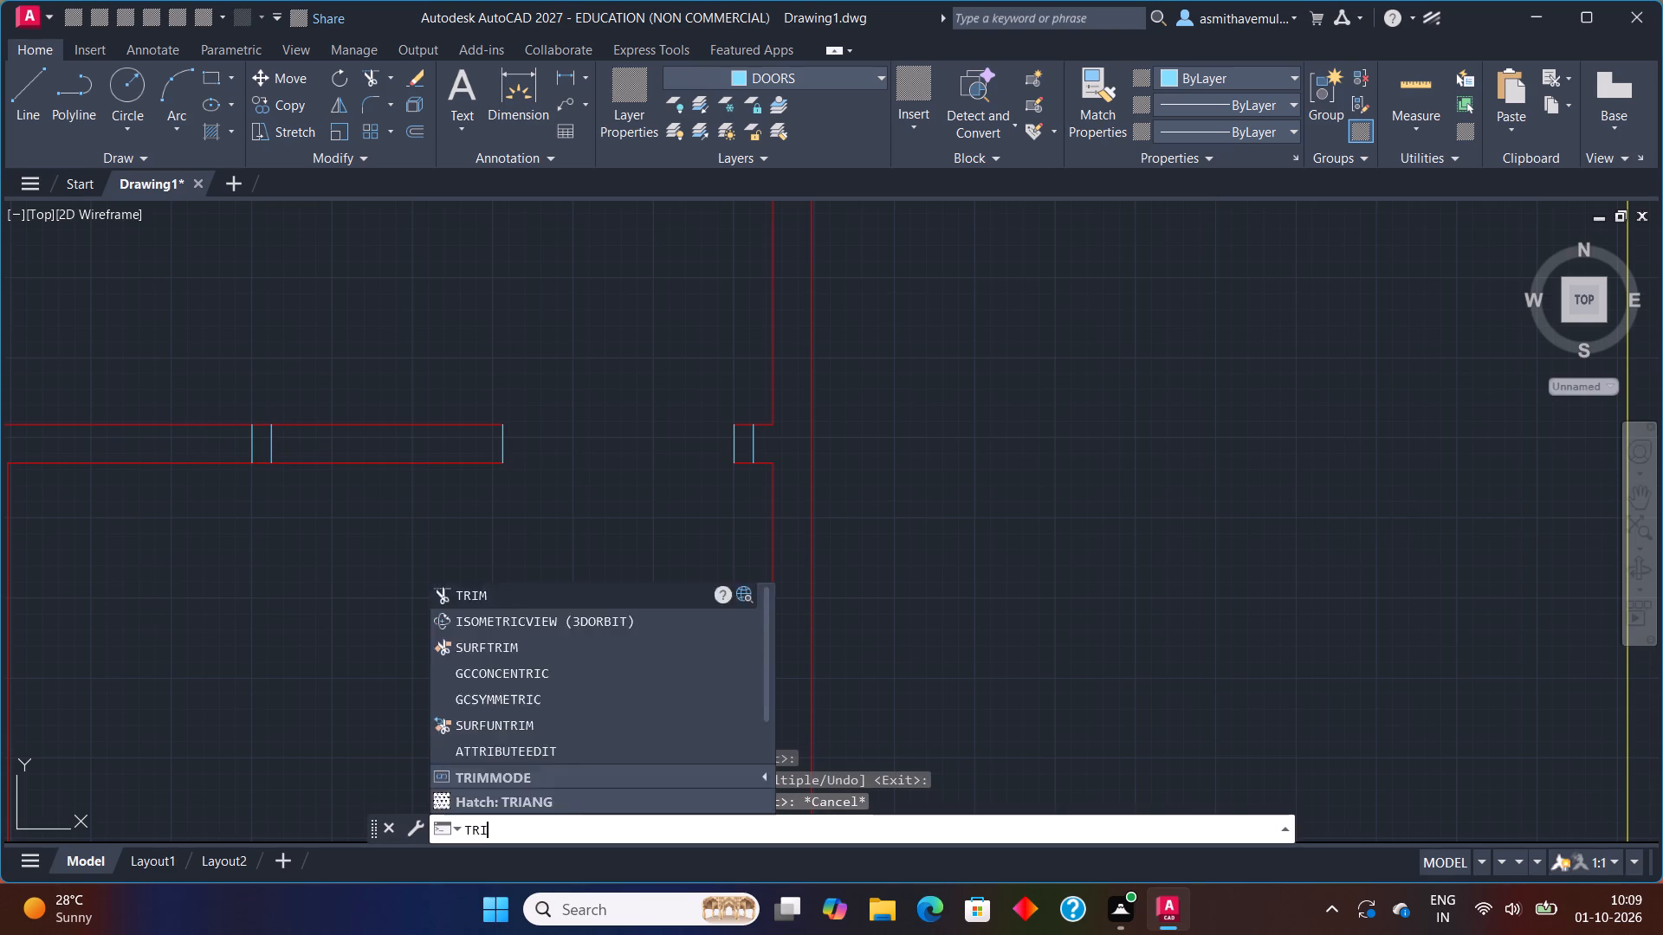
key("Return")
left_click_drag(363, 470, 363, 455)
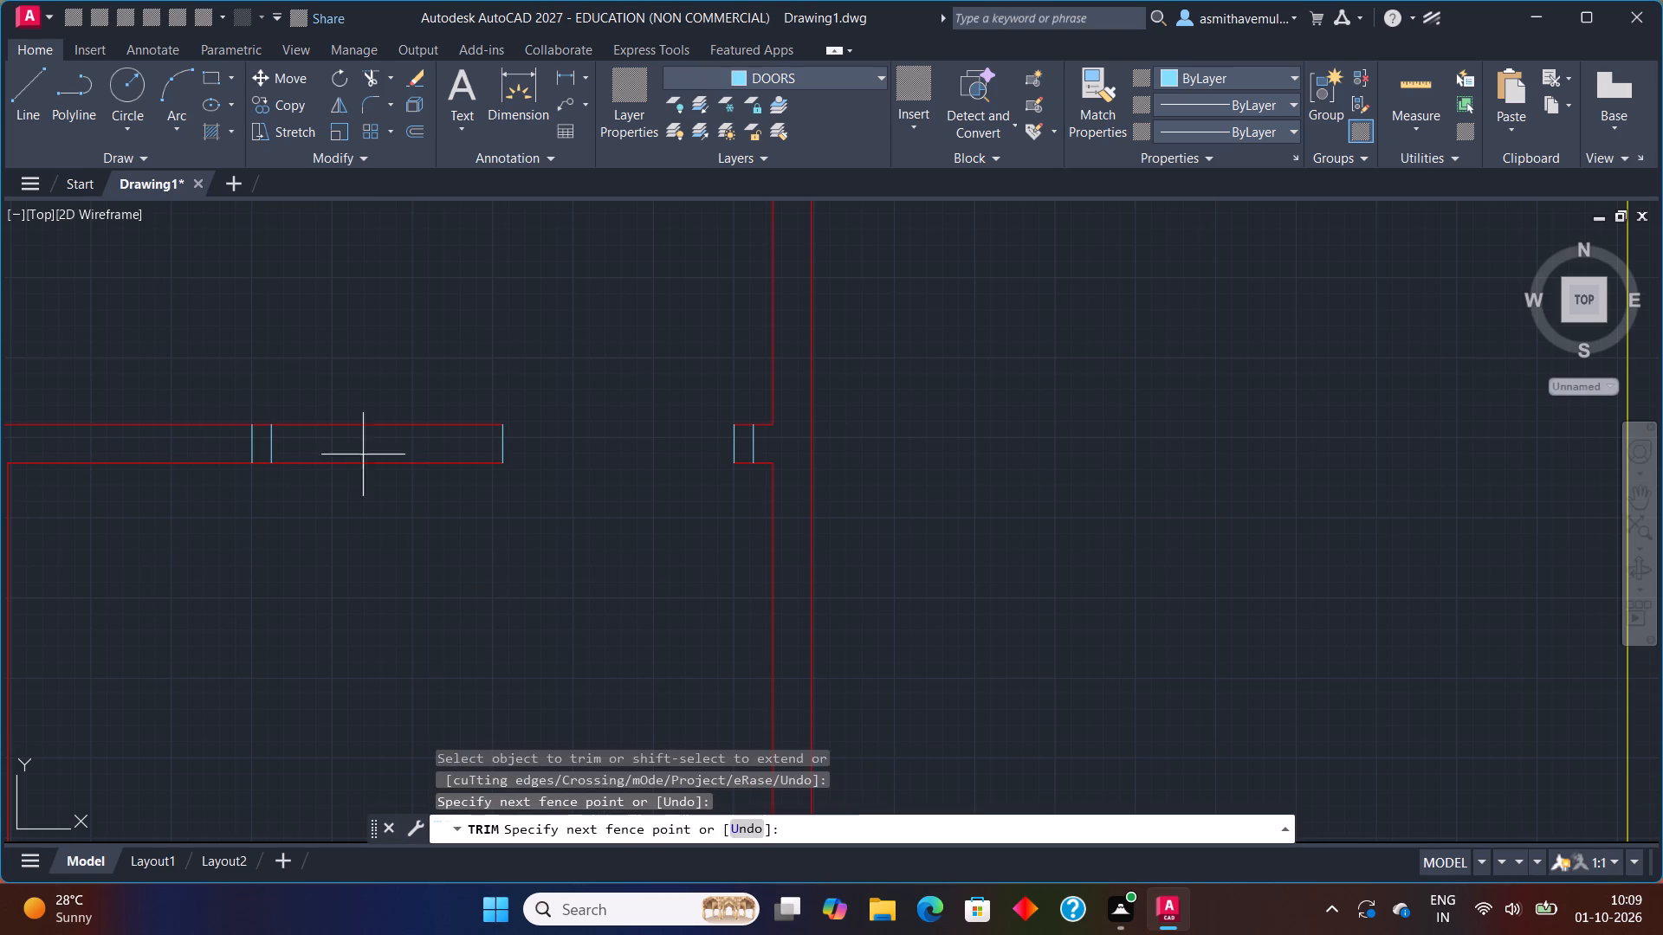
left_click_drag(363, 455, 362, 366)
key("Escape")
scroll(382, 438, "down", 2)
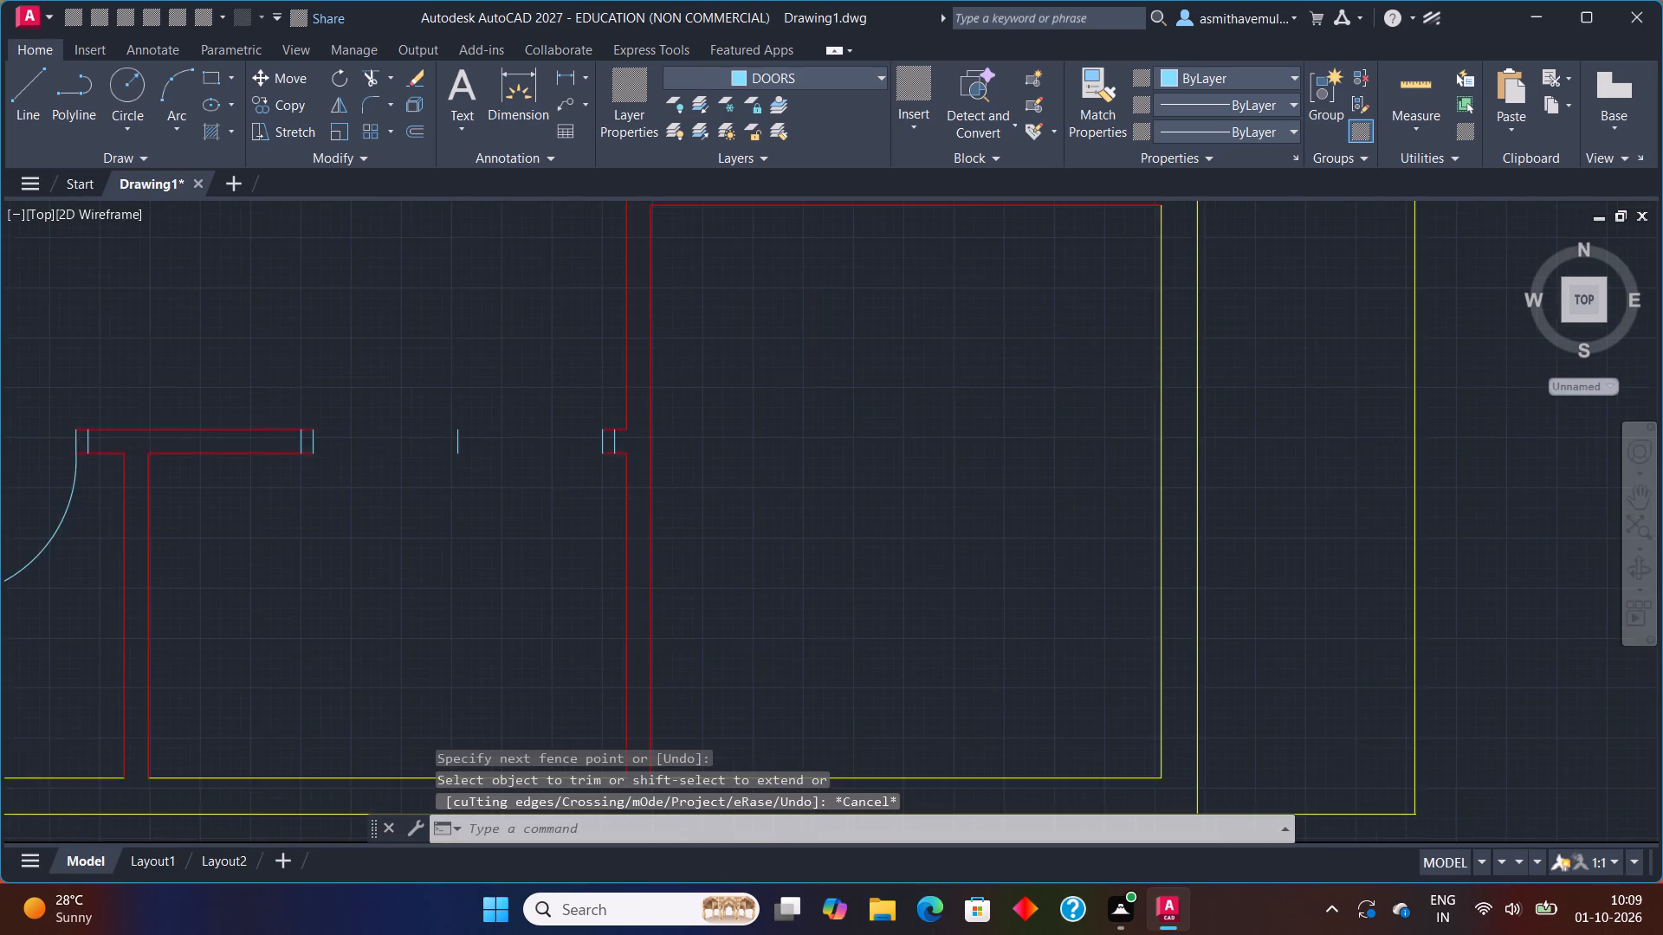
Draw a 3" by 3' rectangular door leaf going up from the upper corner of the left jamb's inner line.
scroll(396, 458, "up", 1)
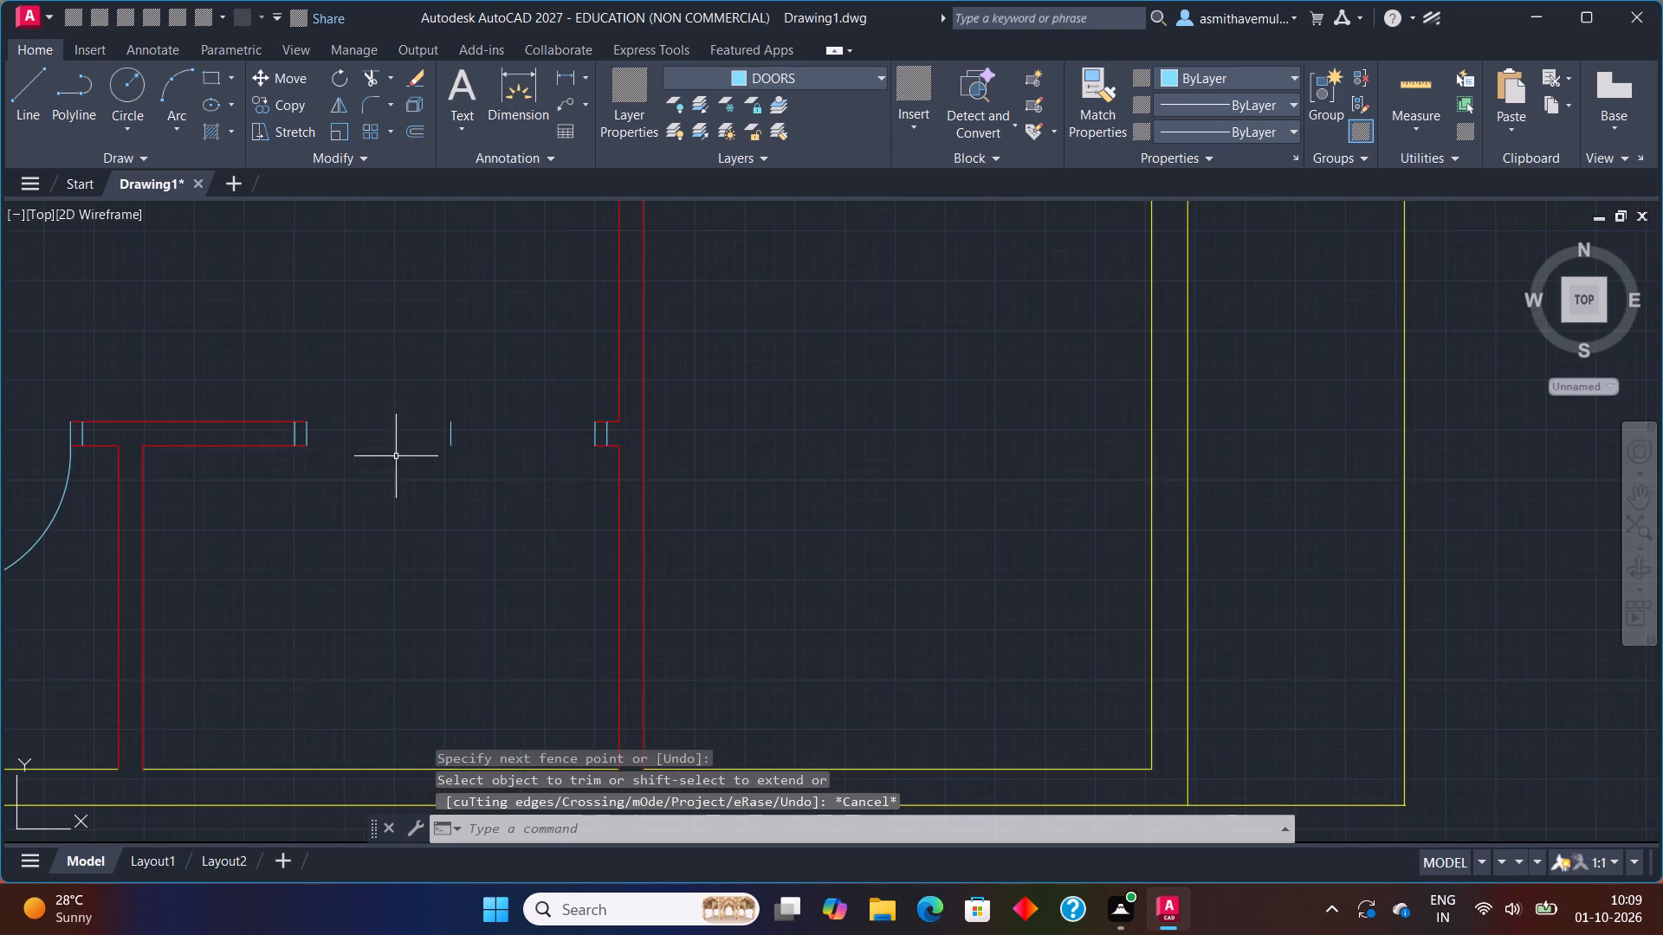
scroll(399, 424, "down", 1)
scroll(400, 424, "up", 1)
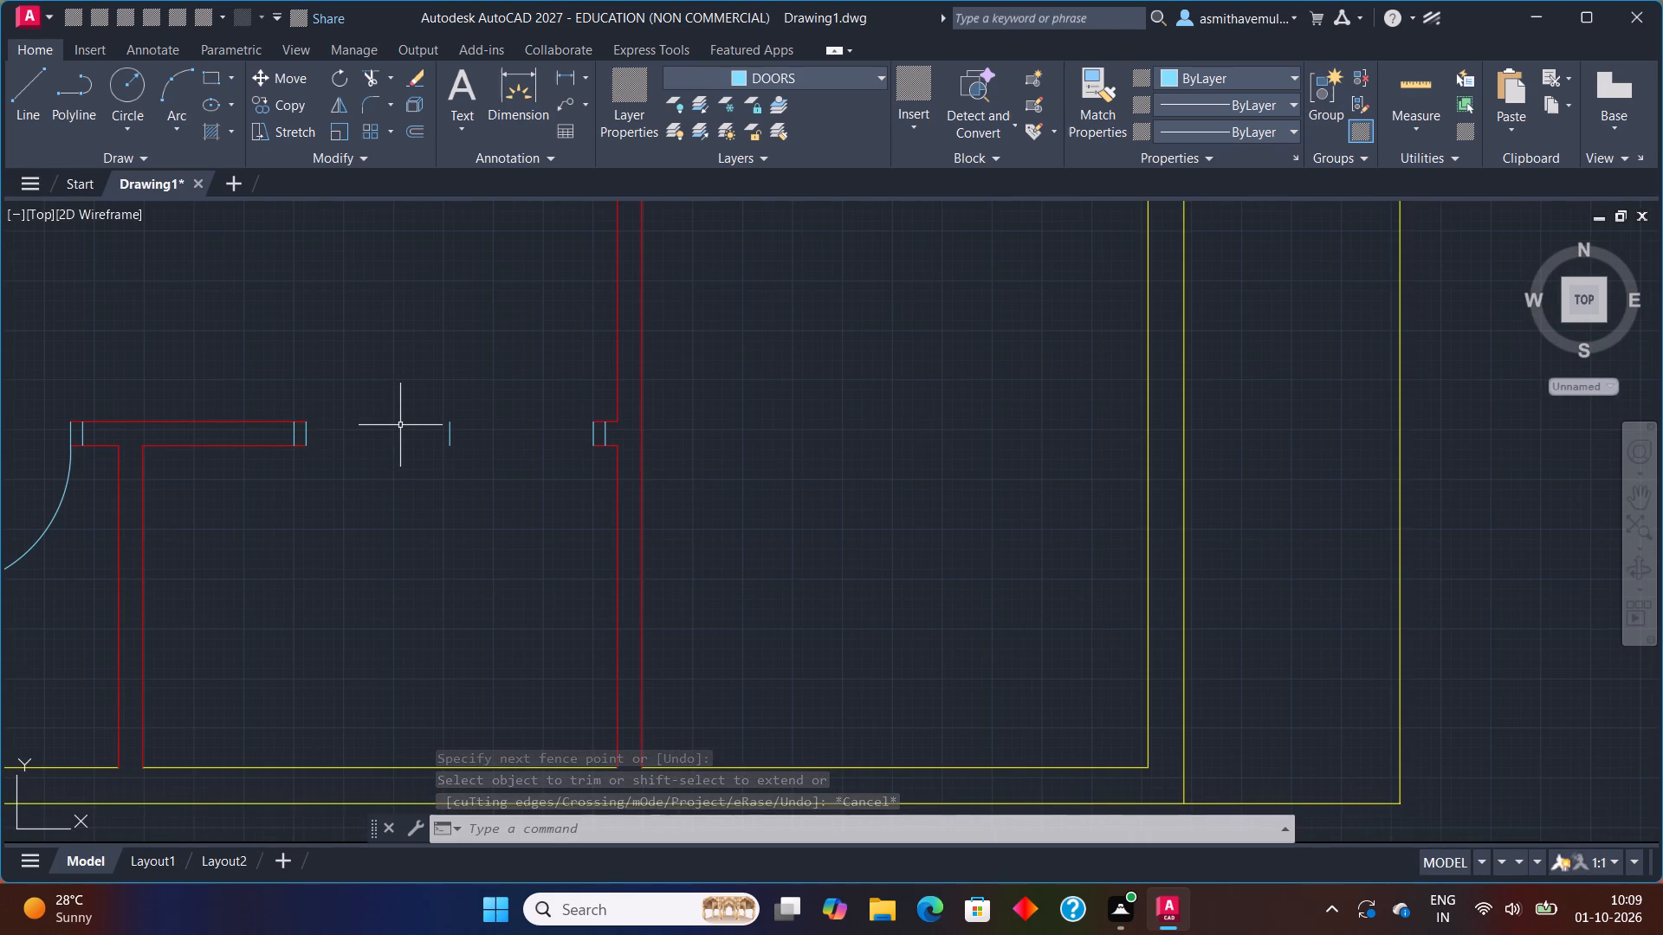
type("REC")
key("Return")
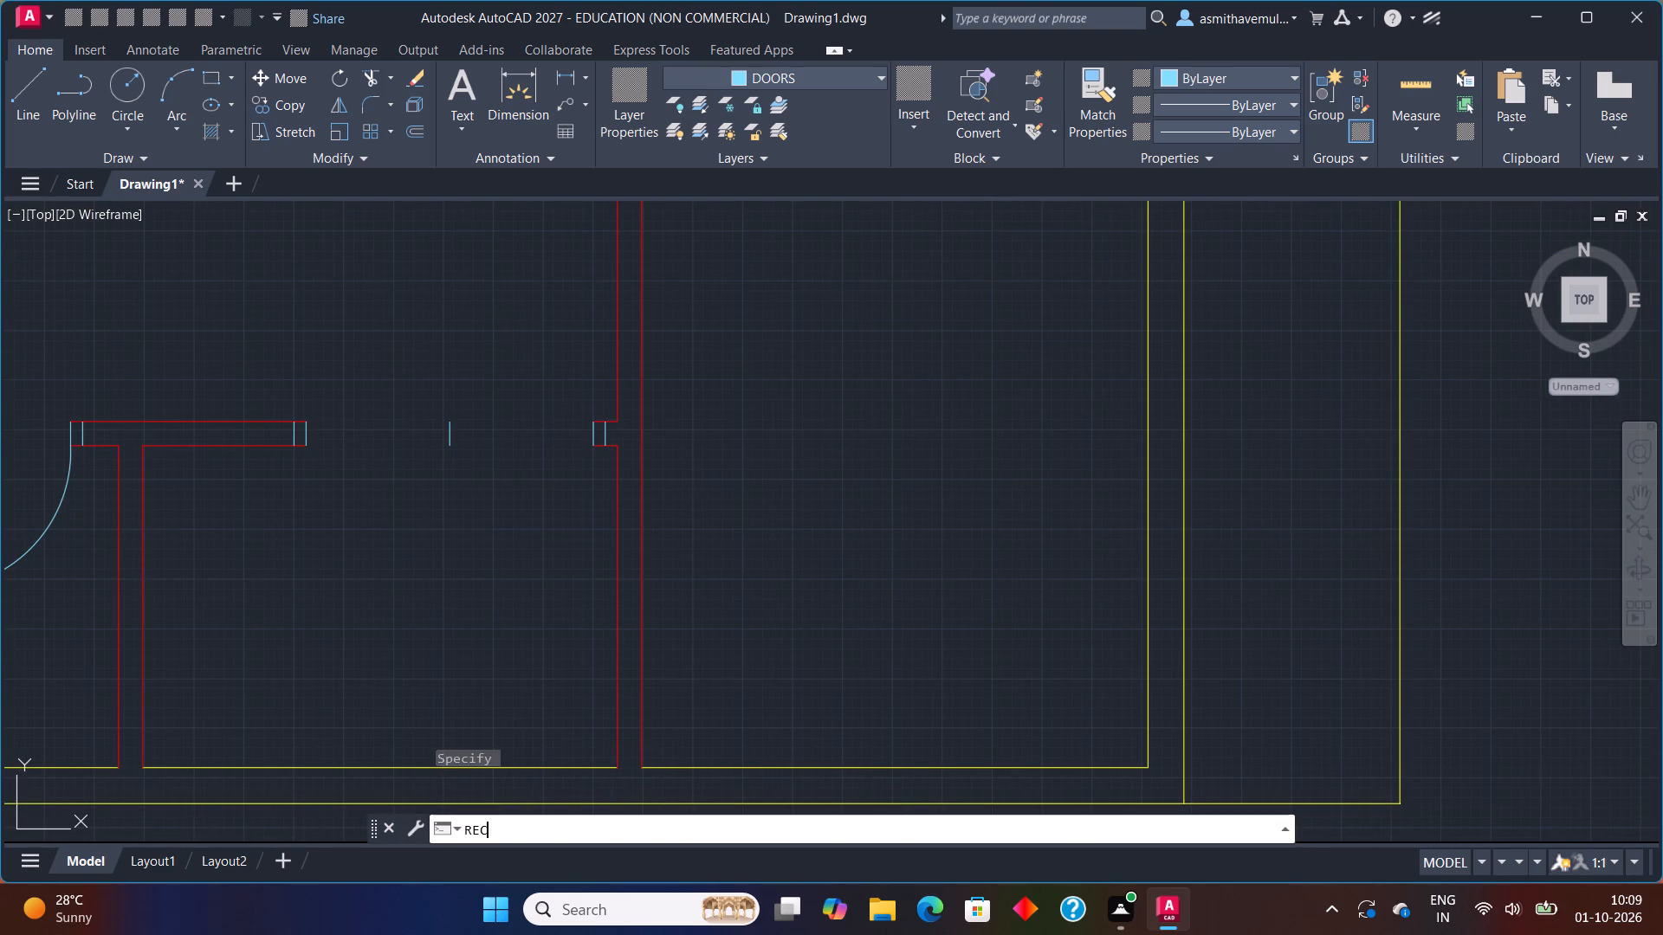
left_click(302, 420)
key("d")
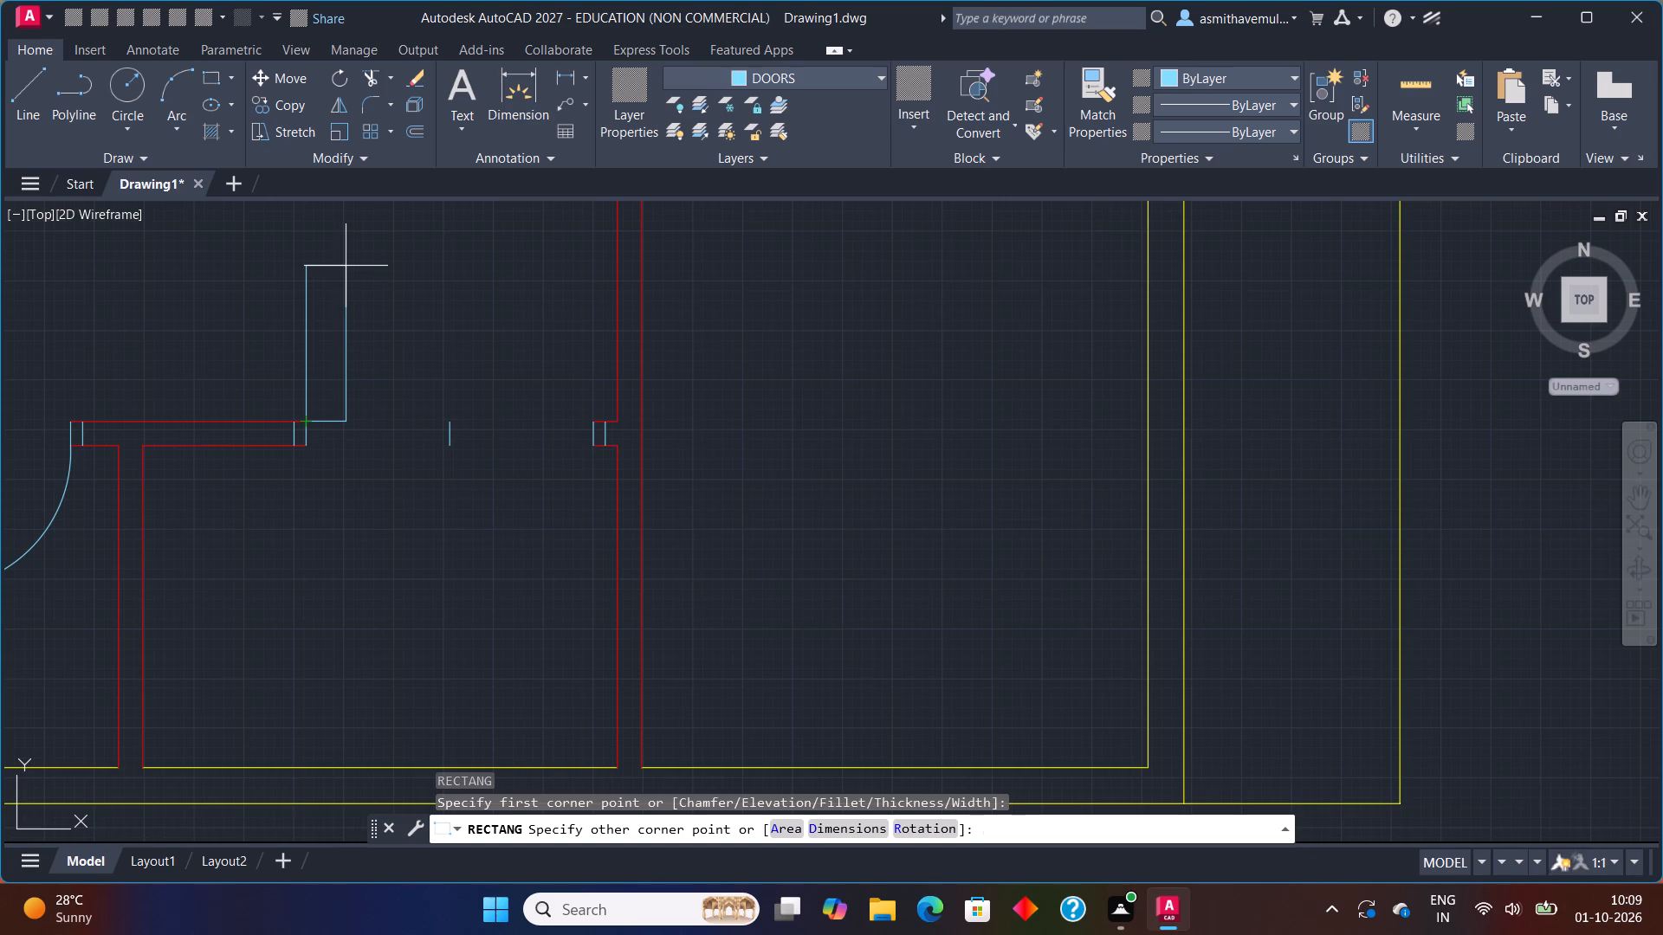
key("Return")
key("3")
key("shift+quotedbl")
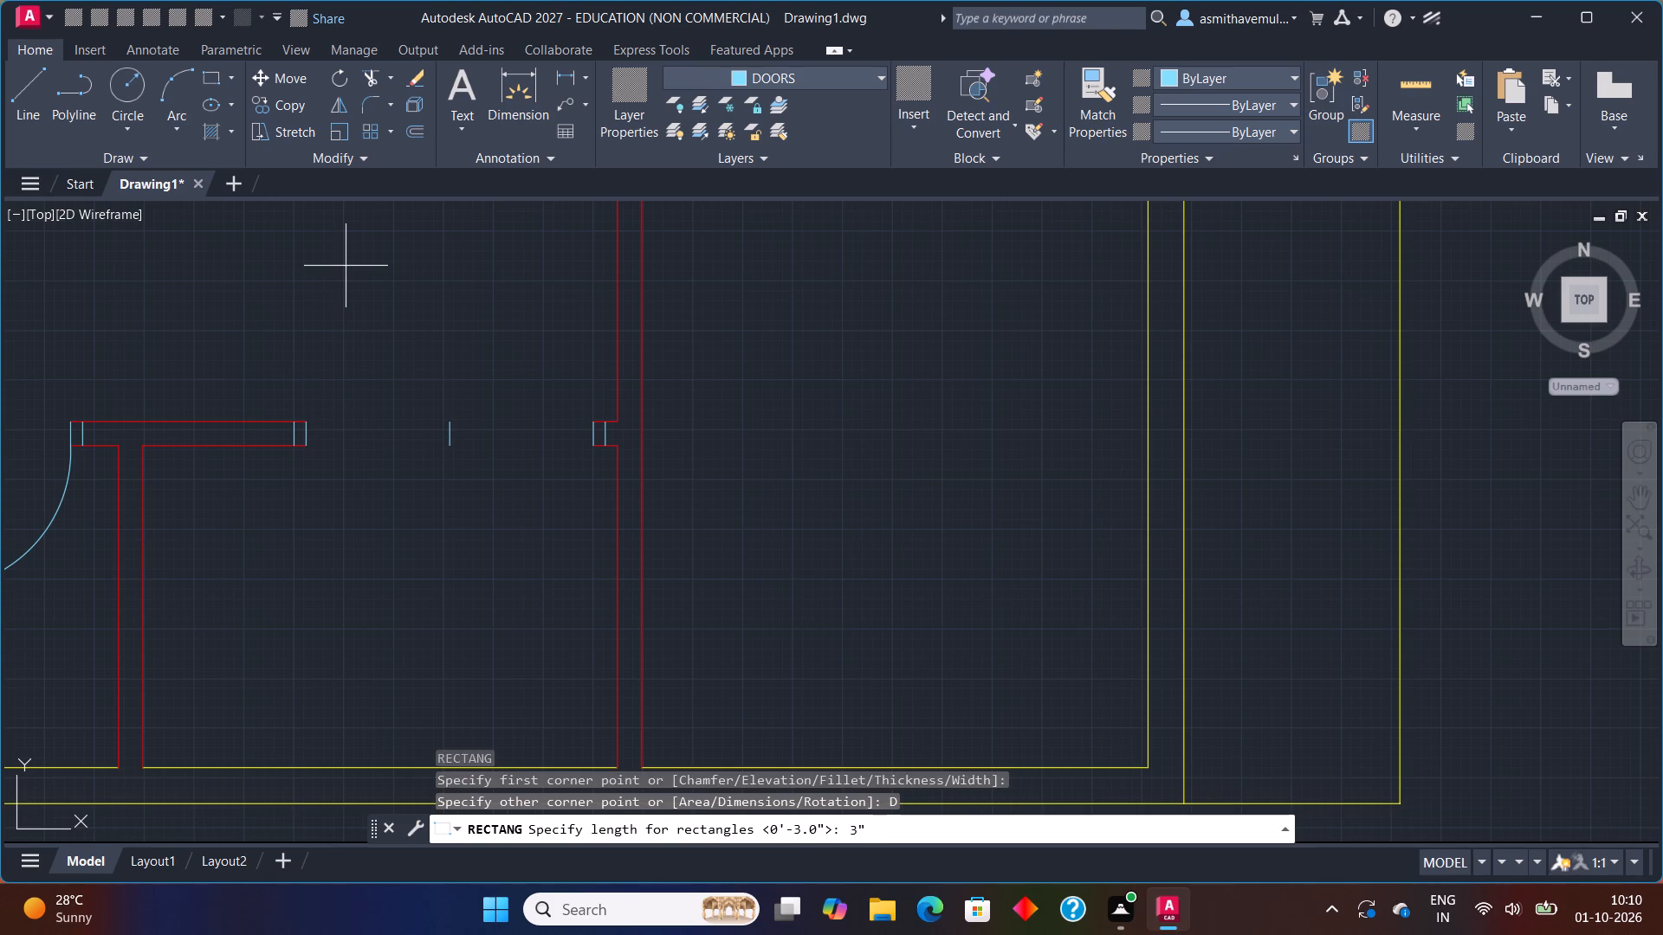
key("Return")
type("3'")
key("Return")
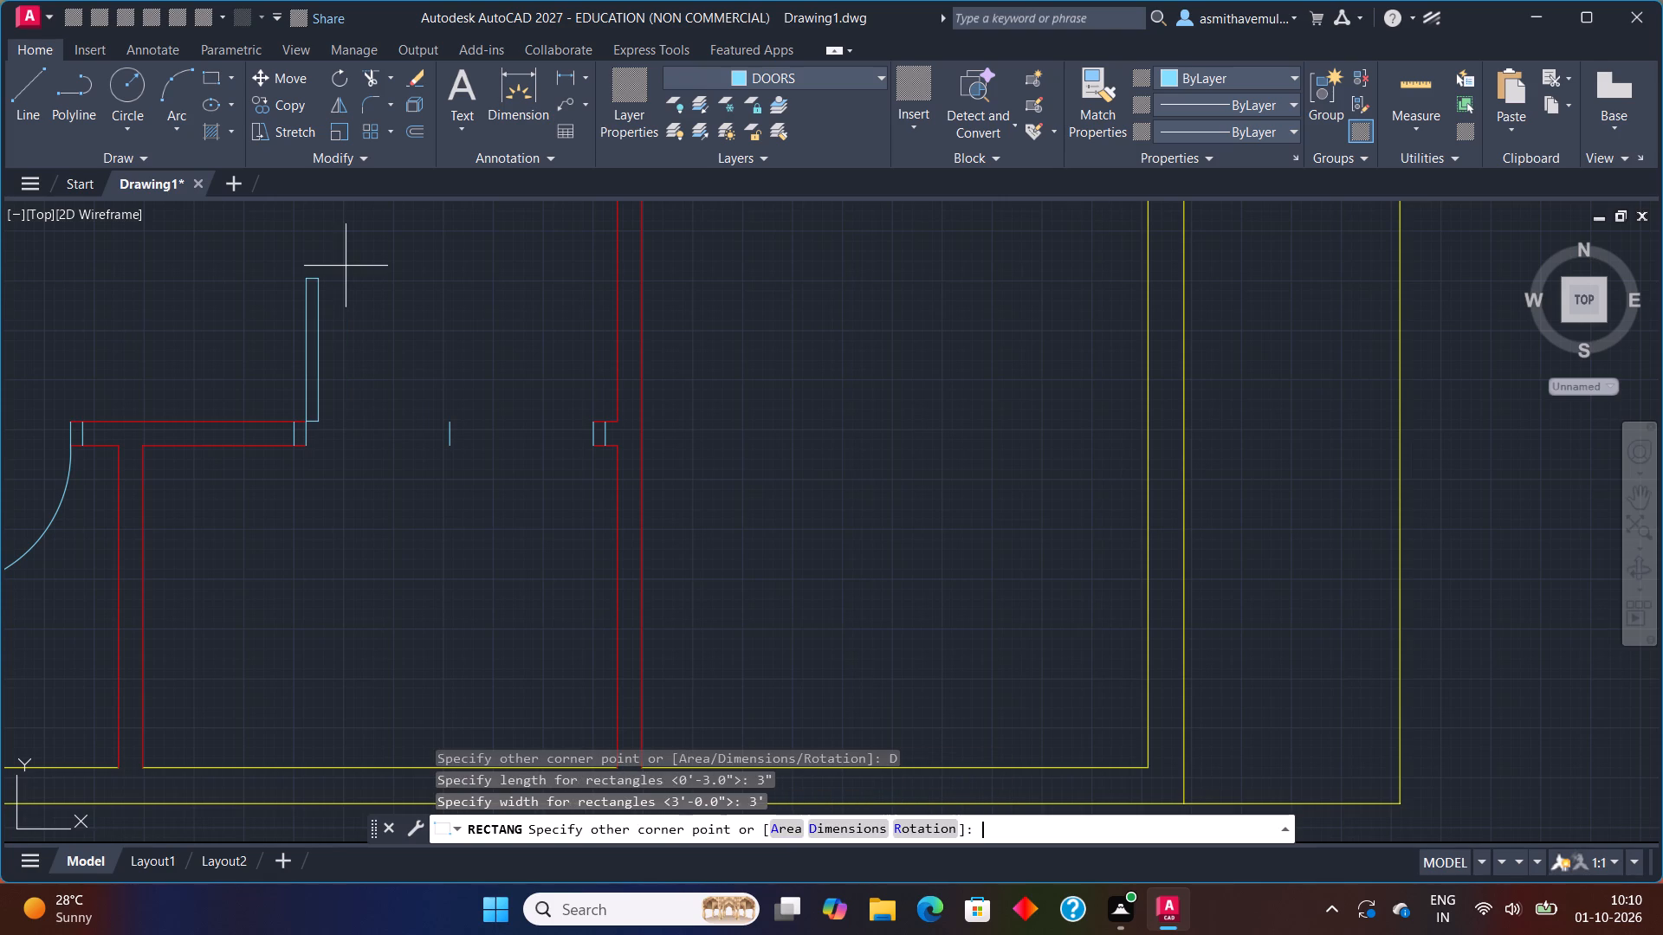
left_click(350, 274)
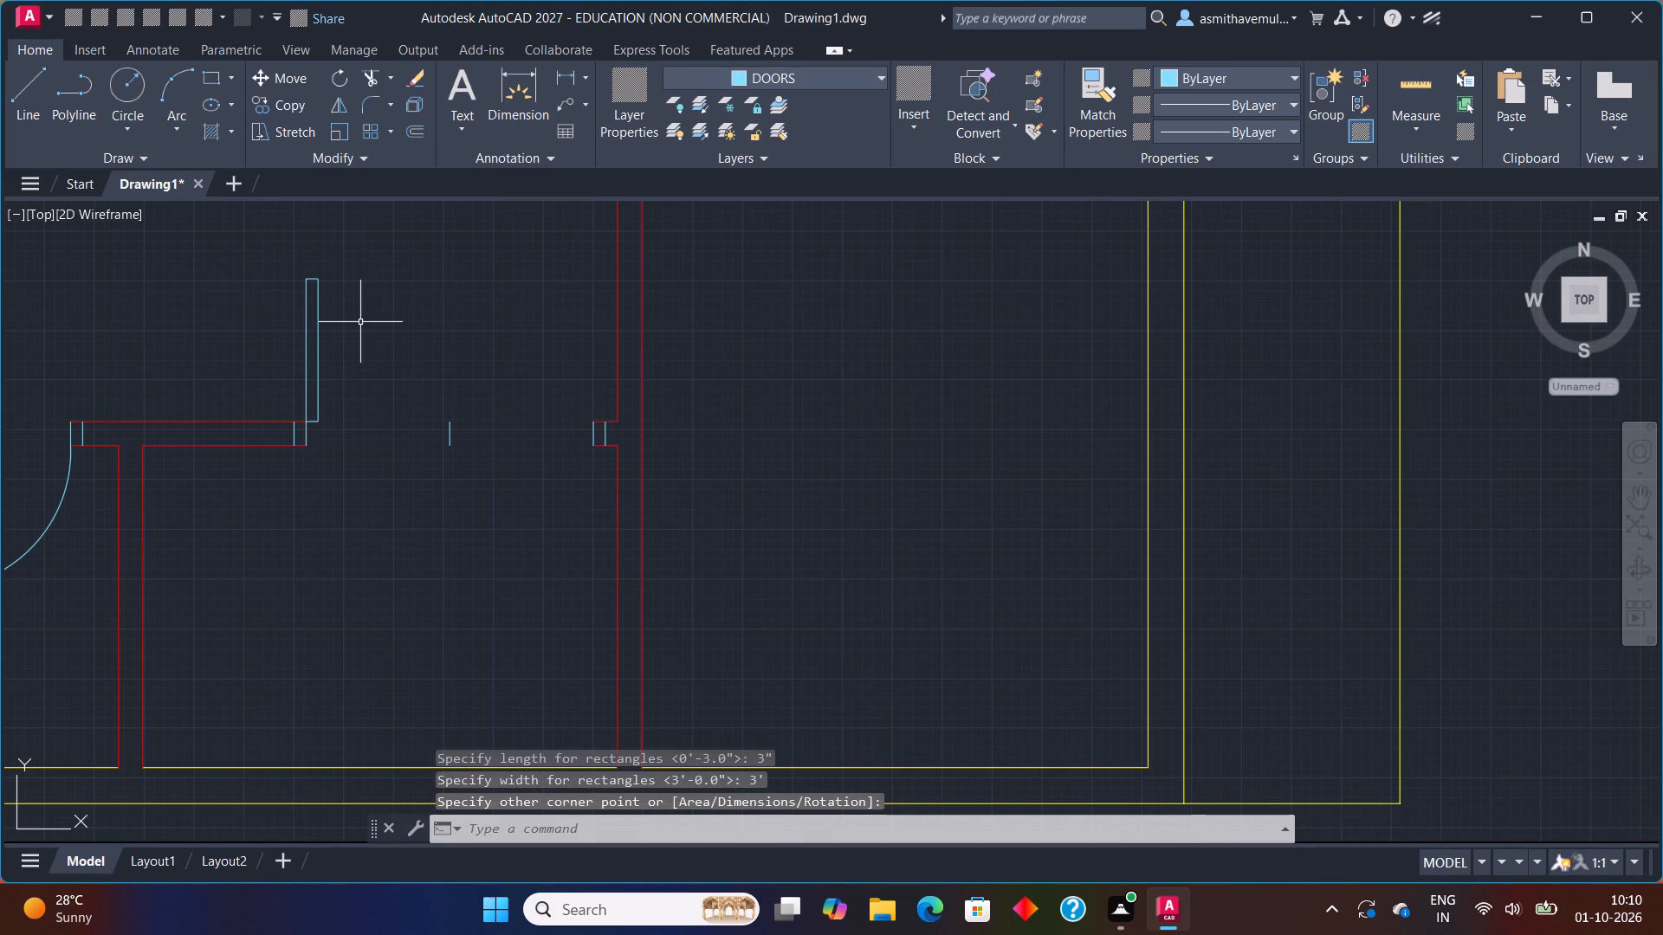
Draw the door swing arc from the leaf's top corners to the top of the line at mid-opening.
middle_click_drag(363, 320, 386, 409)
scroll(385, 393, "up", 1)
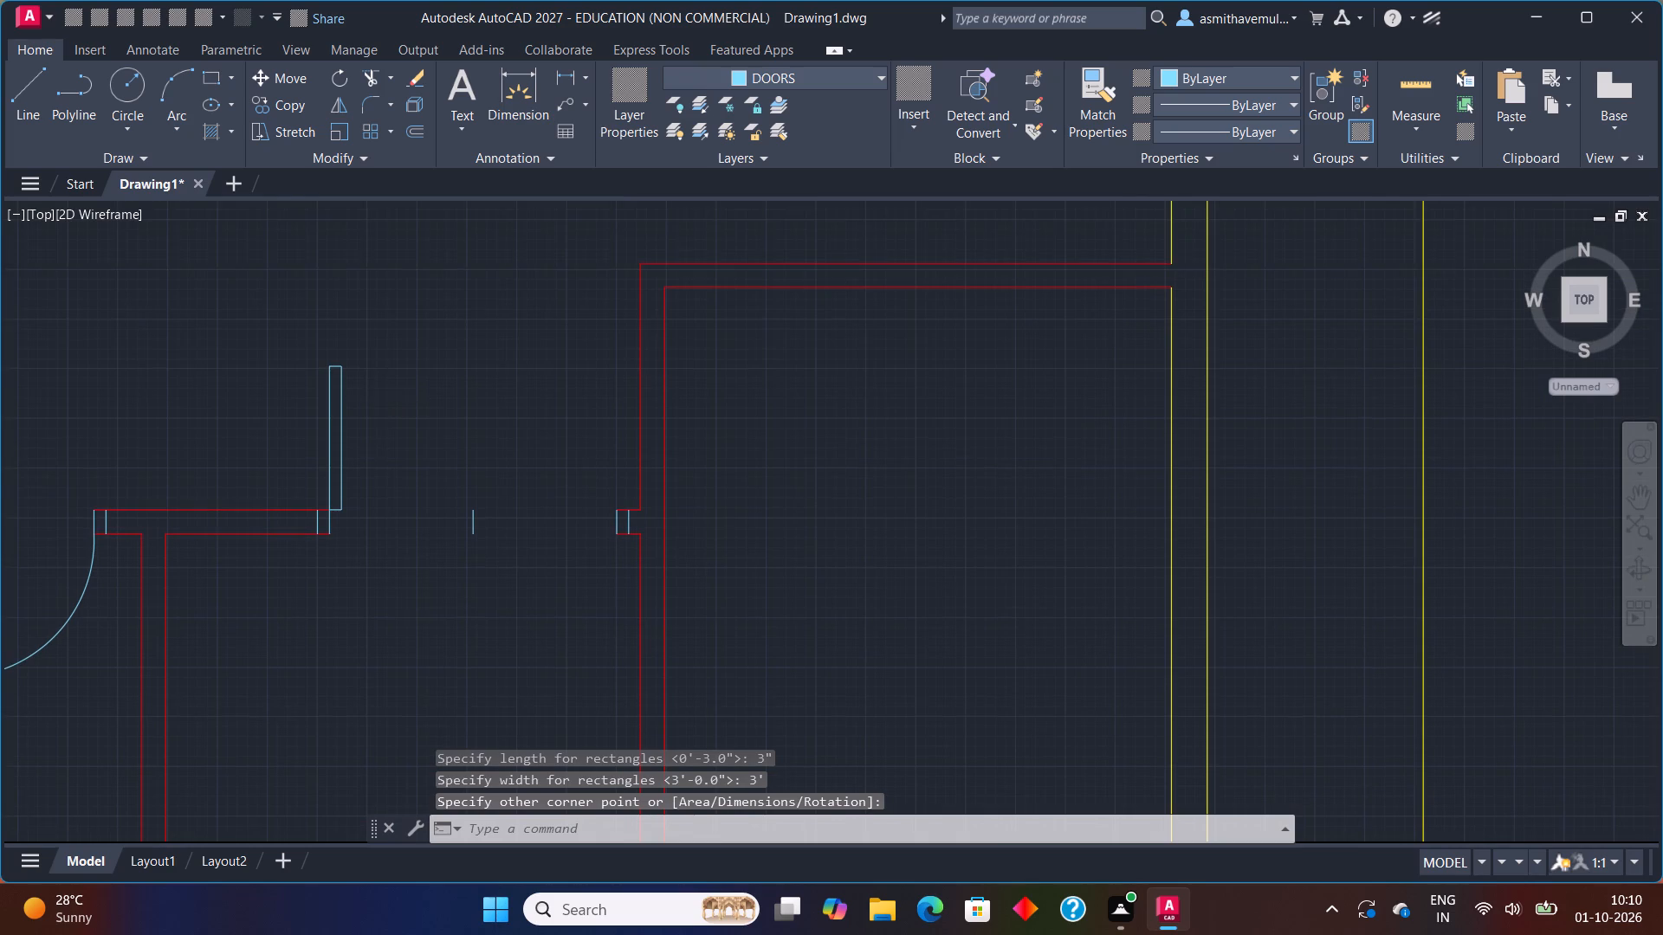
type("ARC")
key("Return")
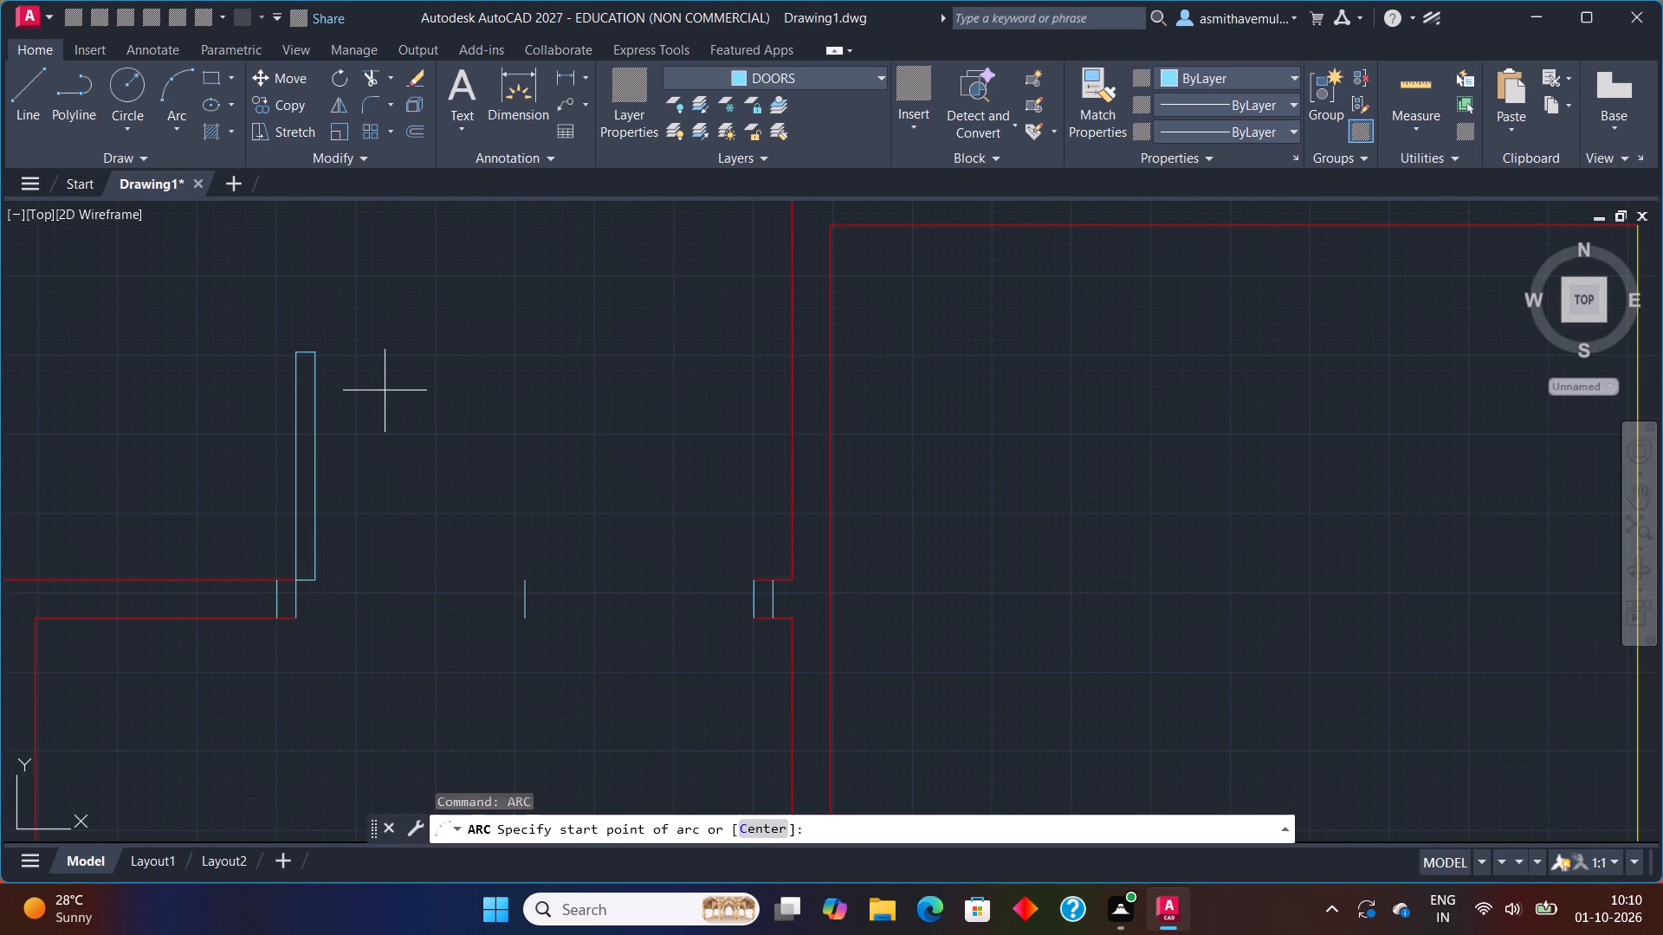
left_click(294, 355)
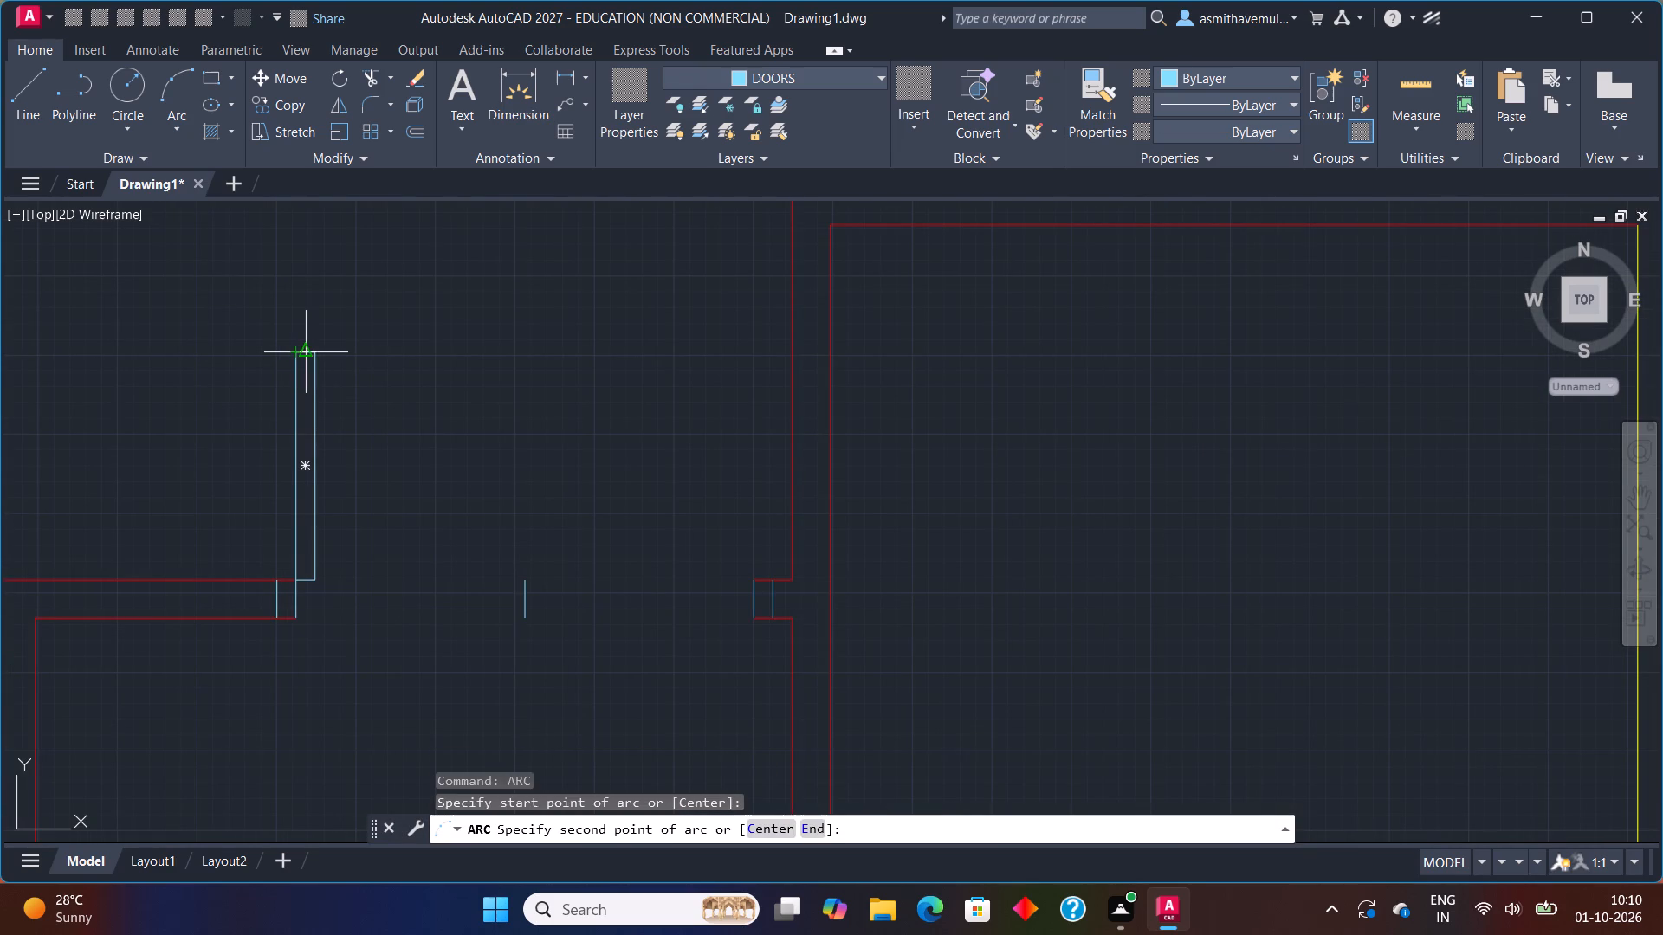
left_click(315, 356)
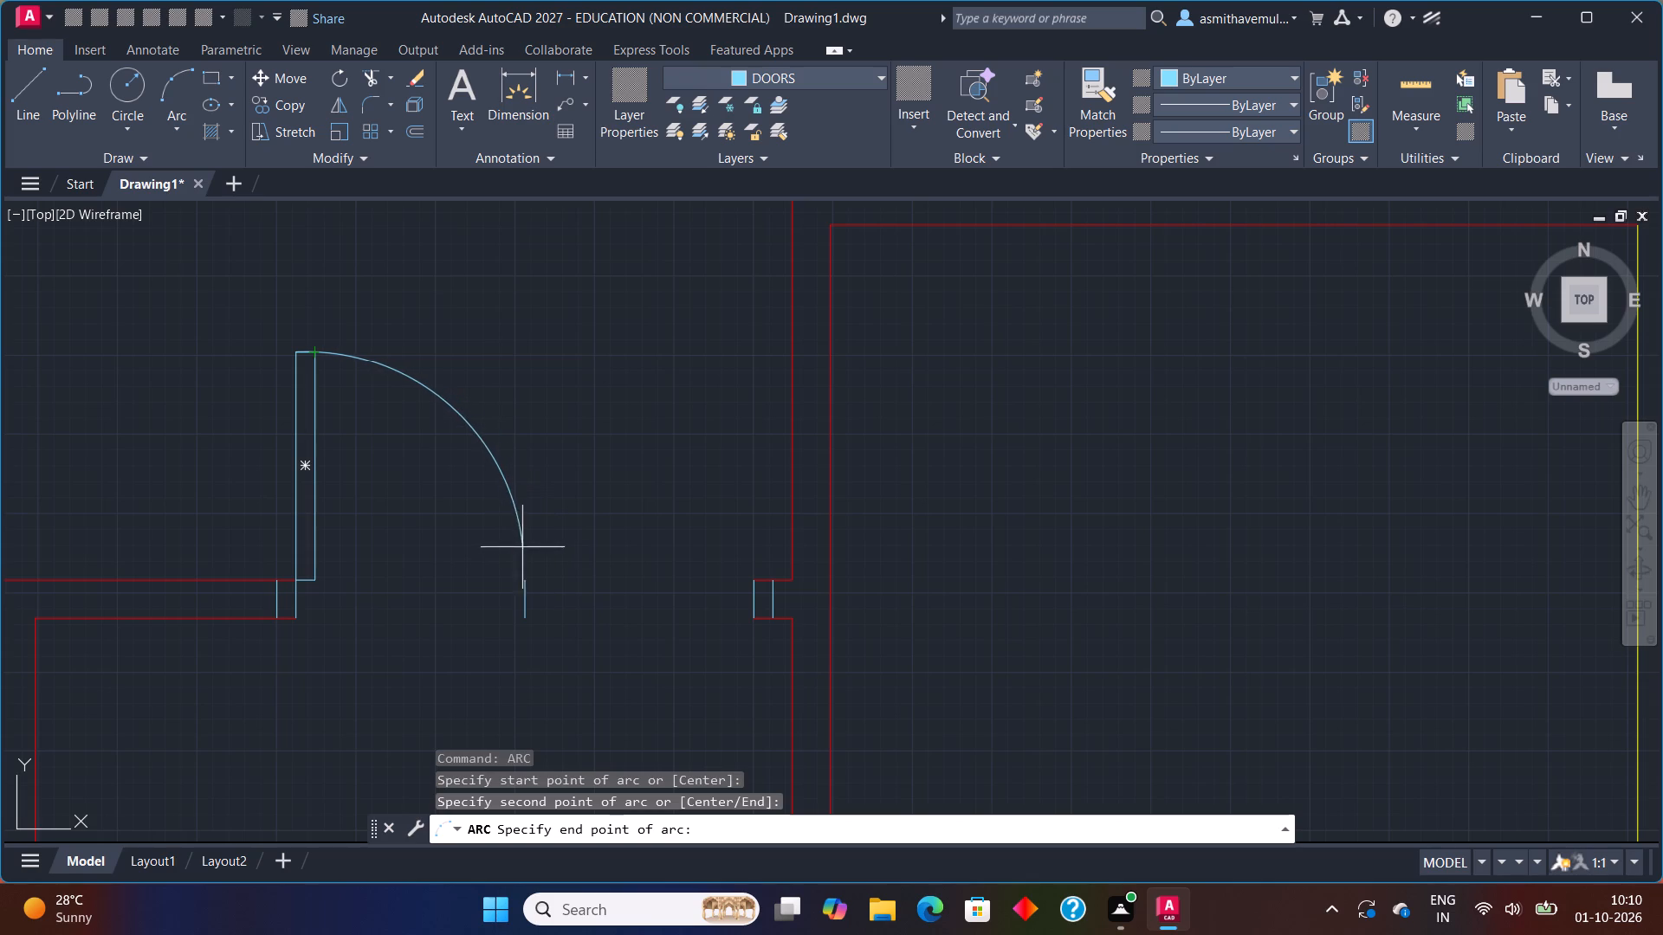
left_click(524, 585)
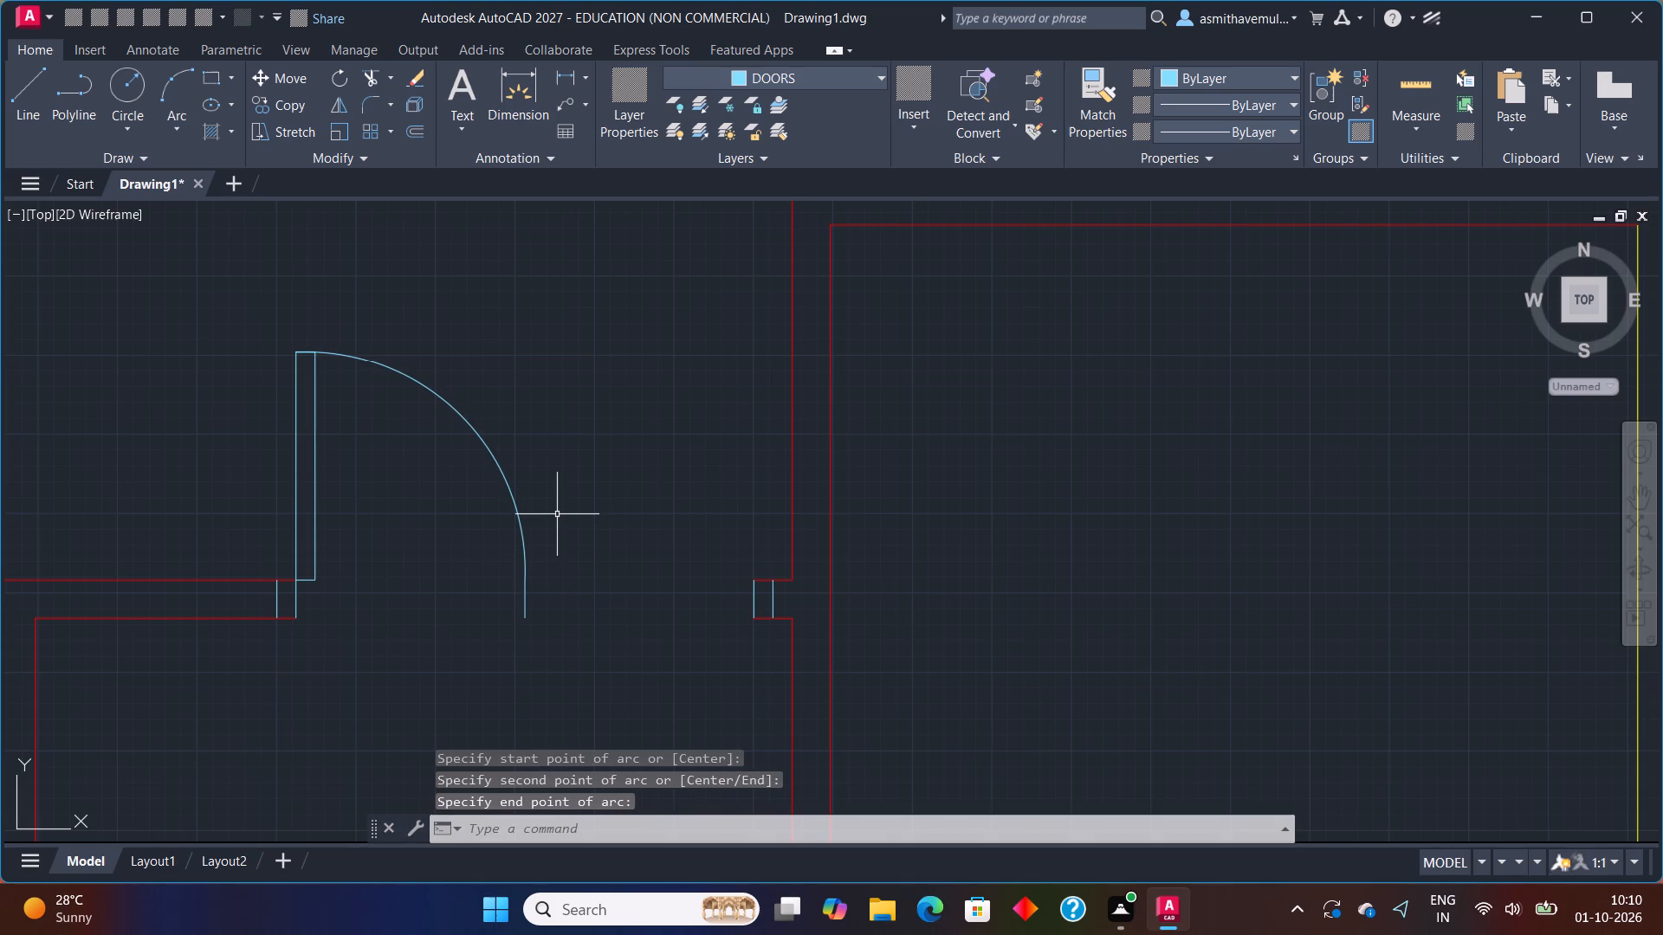
Mirror the door leaf and swing arc about a vertical line through the middle of the opening, keeping the originals.
key("m")
type("RR")
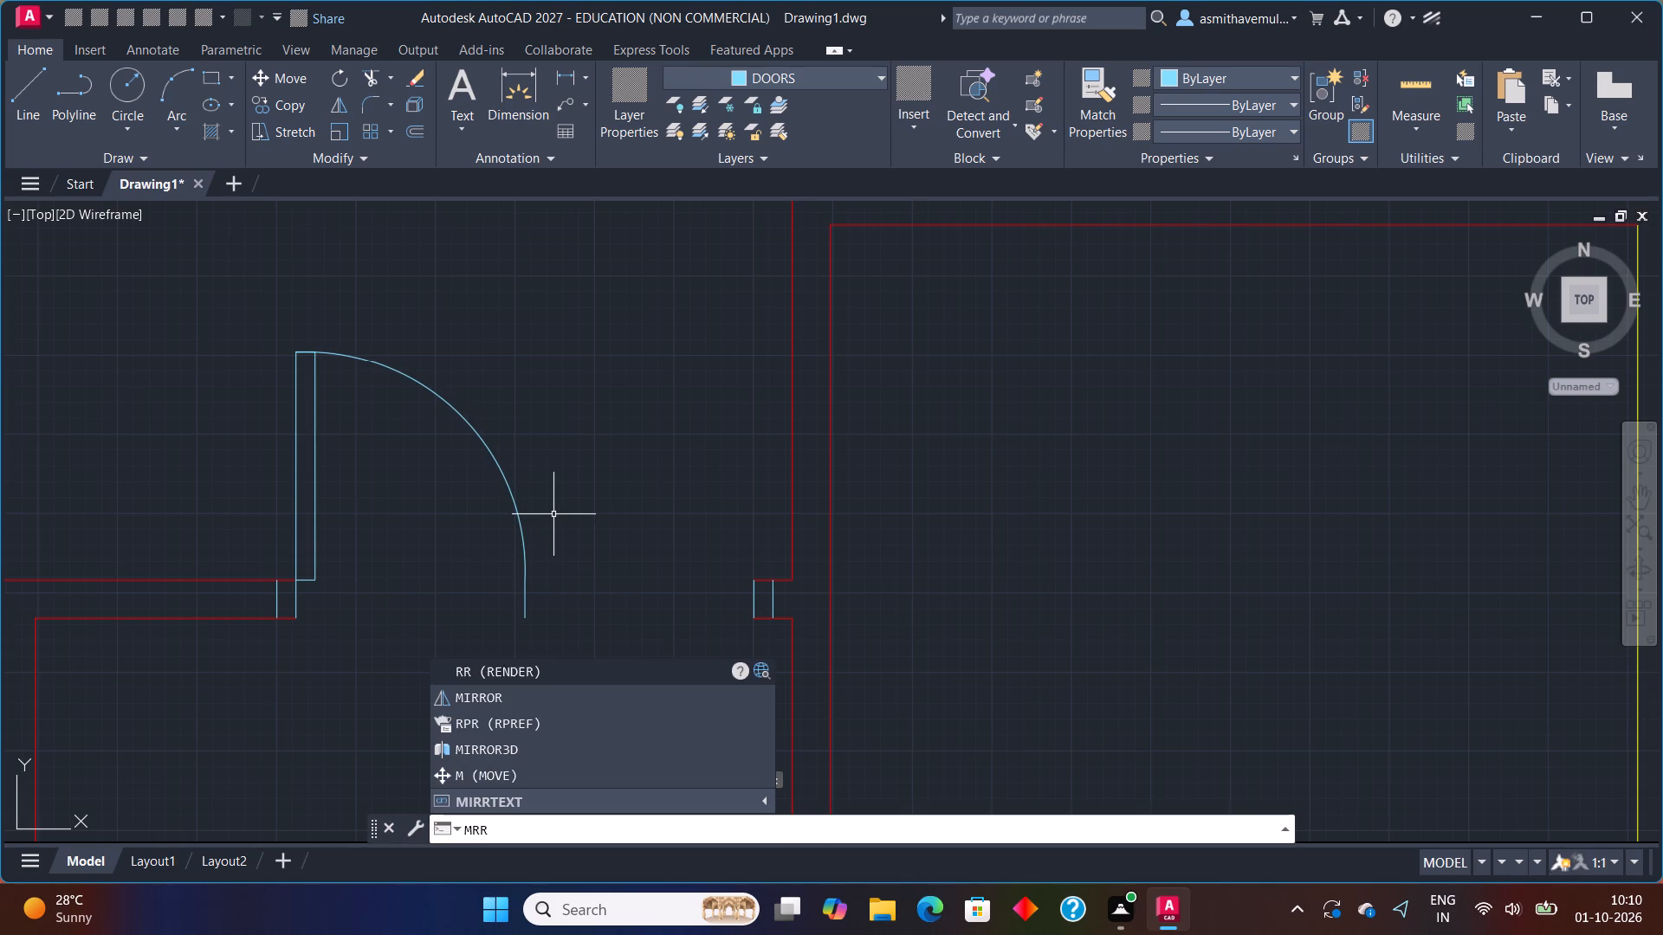
left_click(573, 693)
left_click_drag(551, 424, 550, 424)
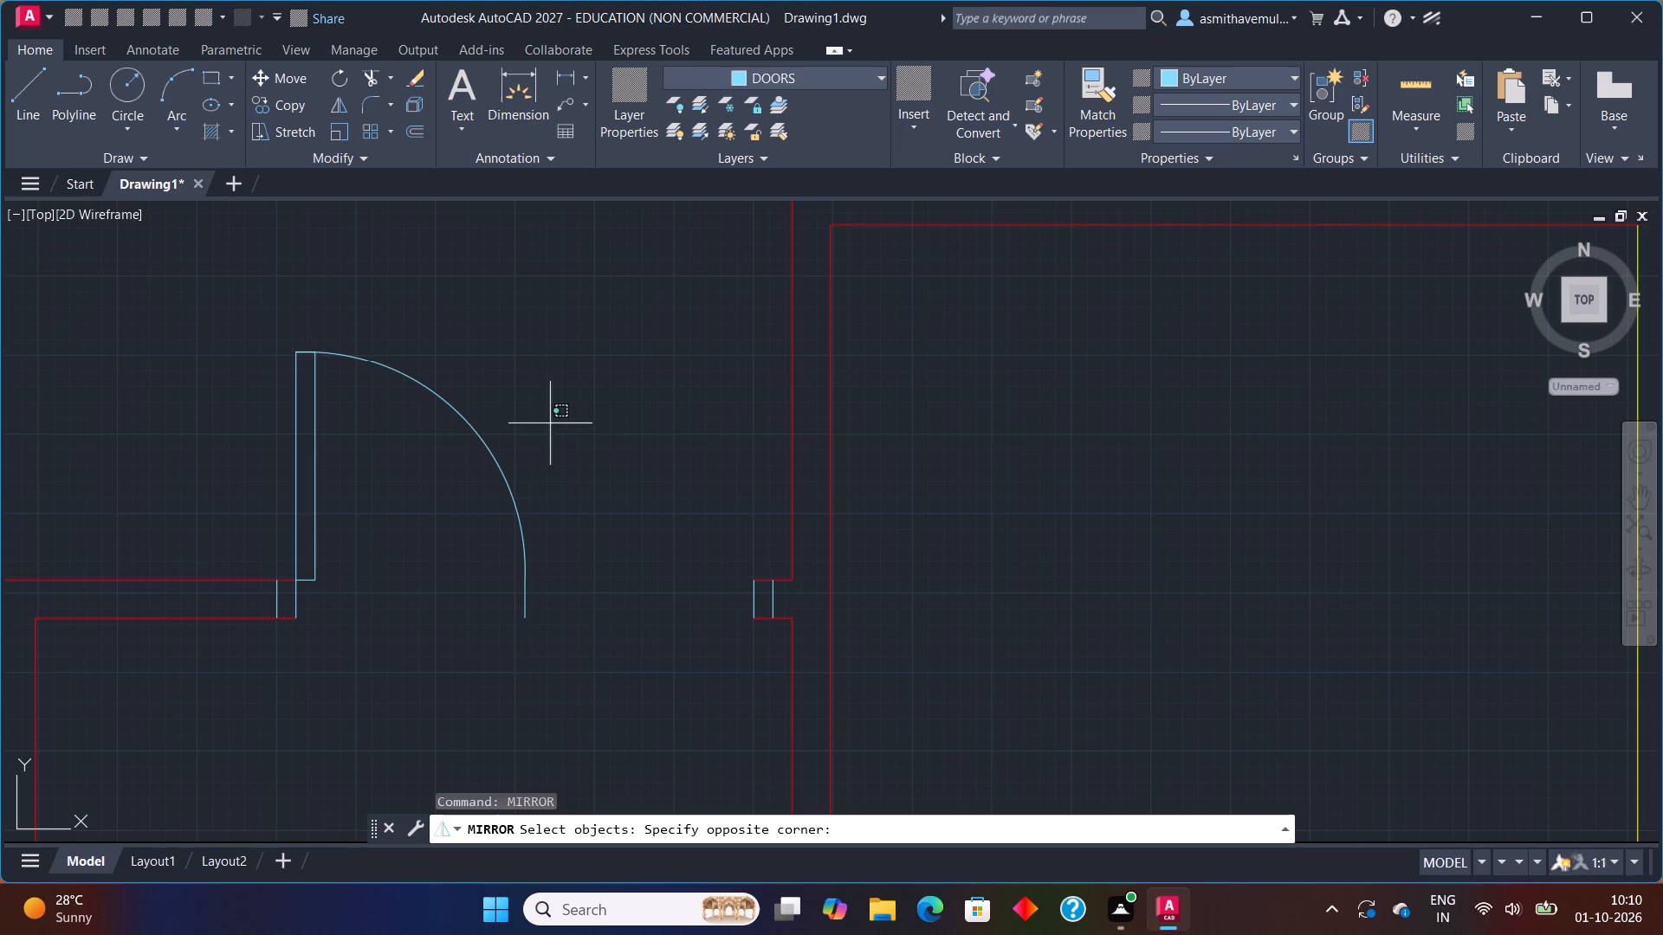
left_click_drag(550, 424, 164, 442)
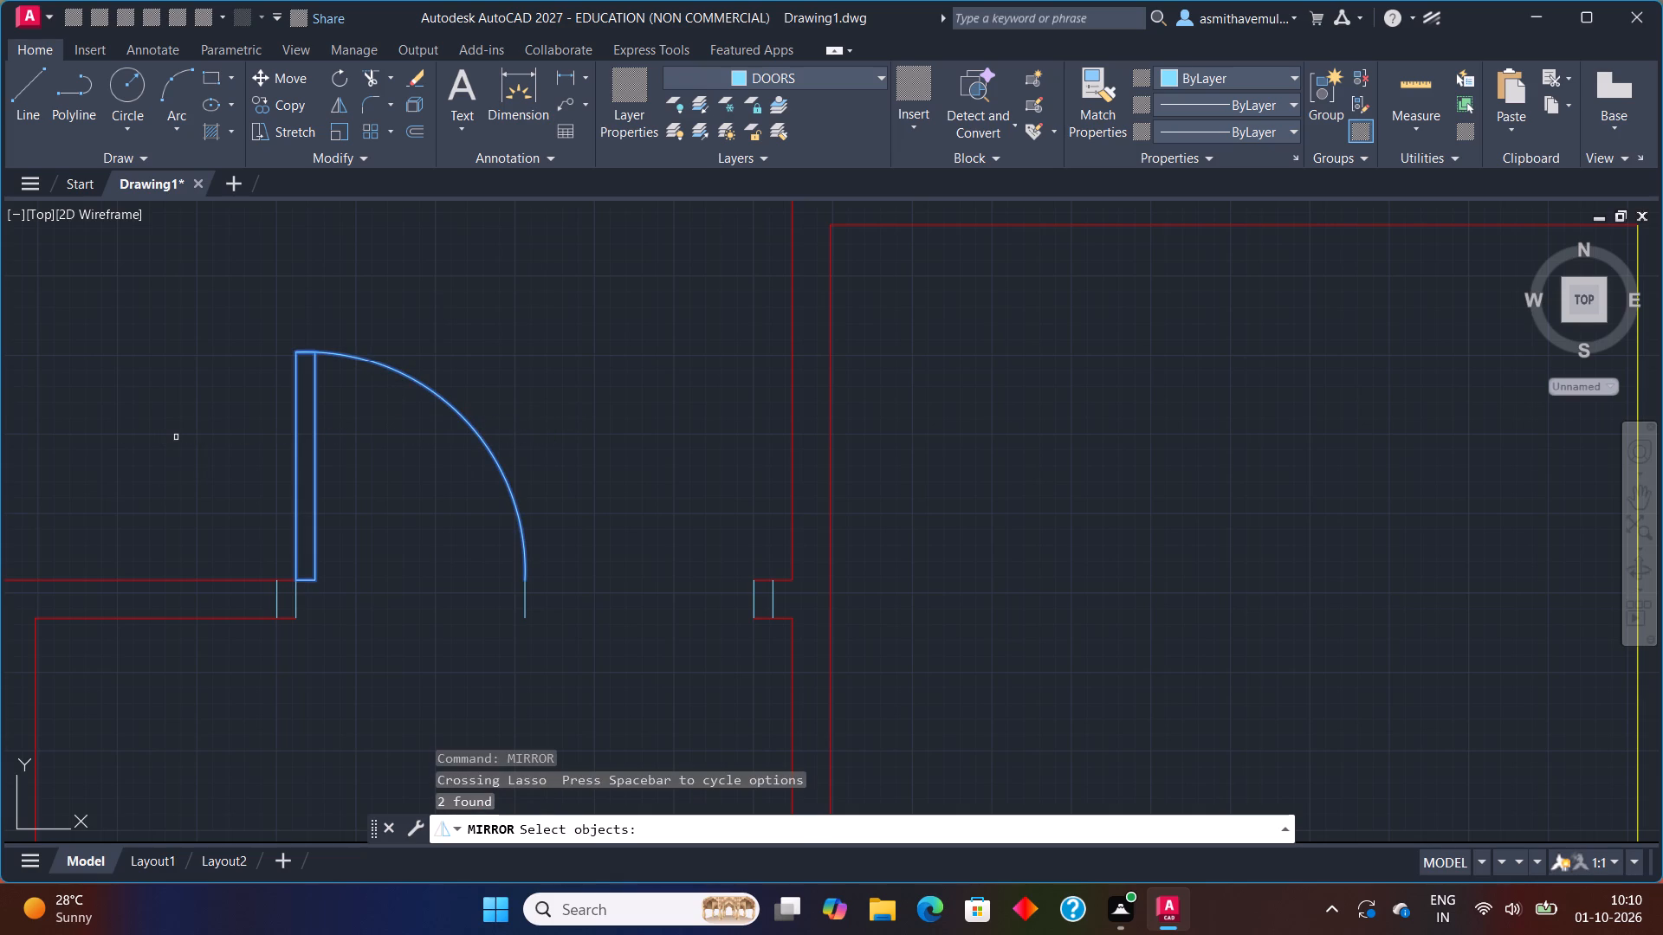
key("Return")
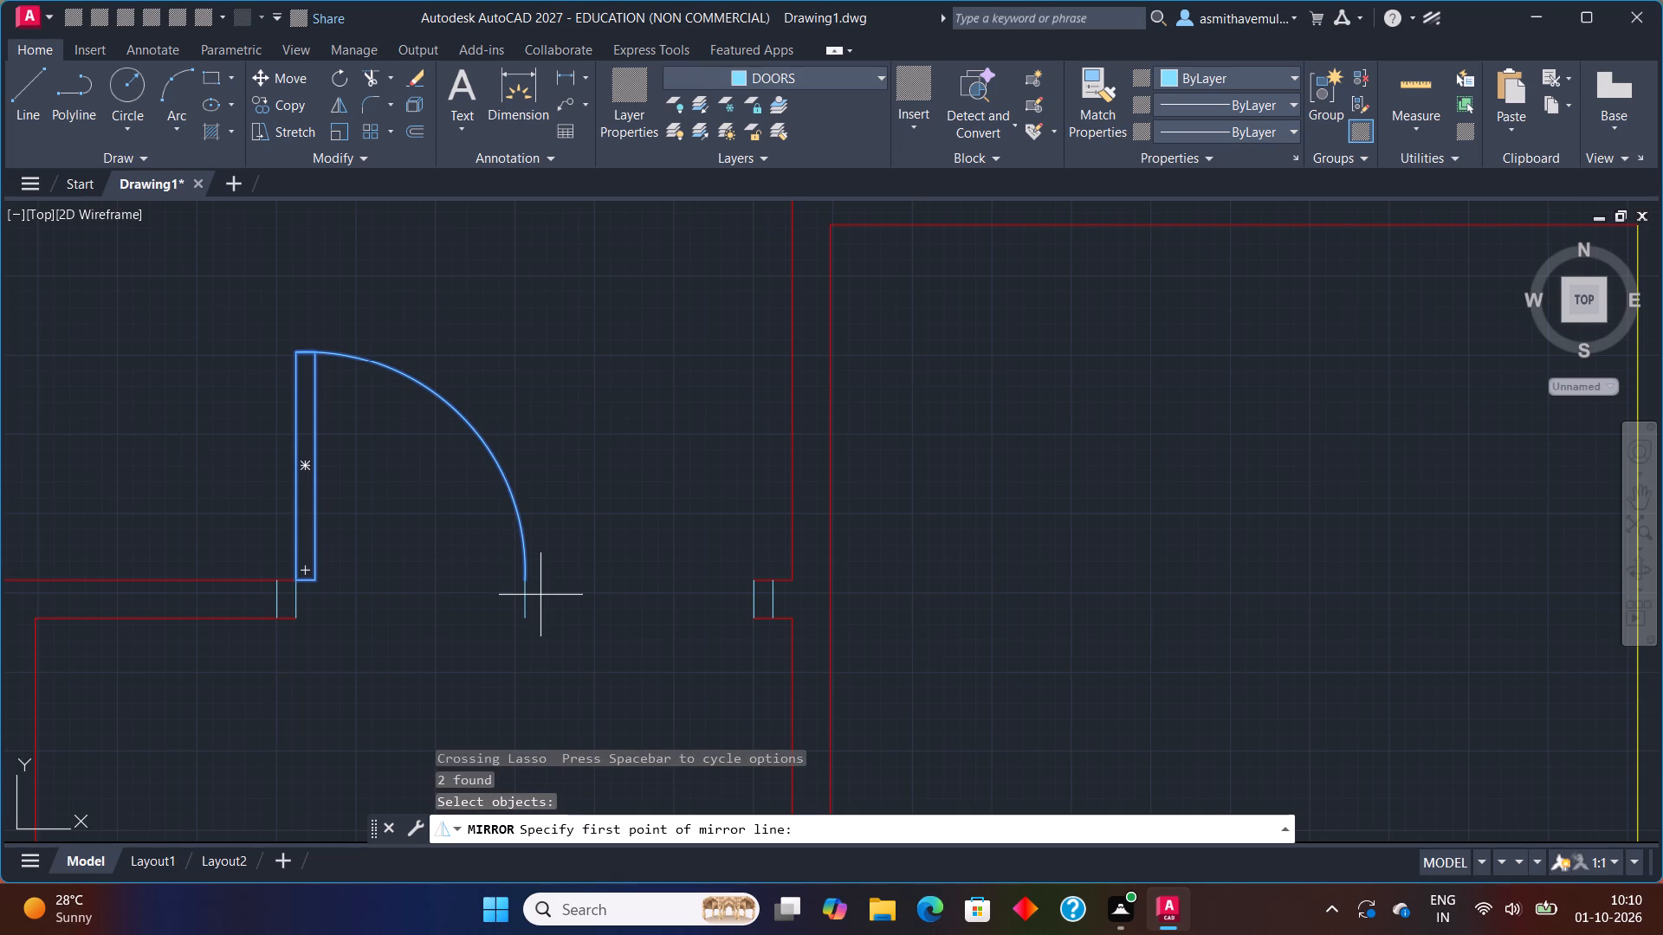
left_click(524, 584)
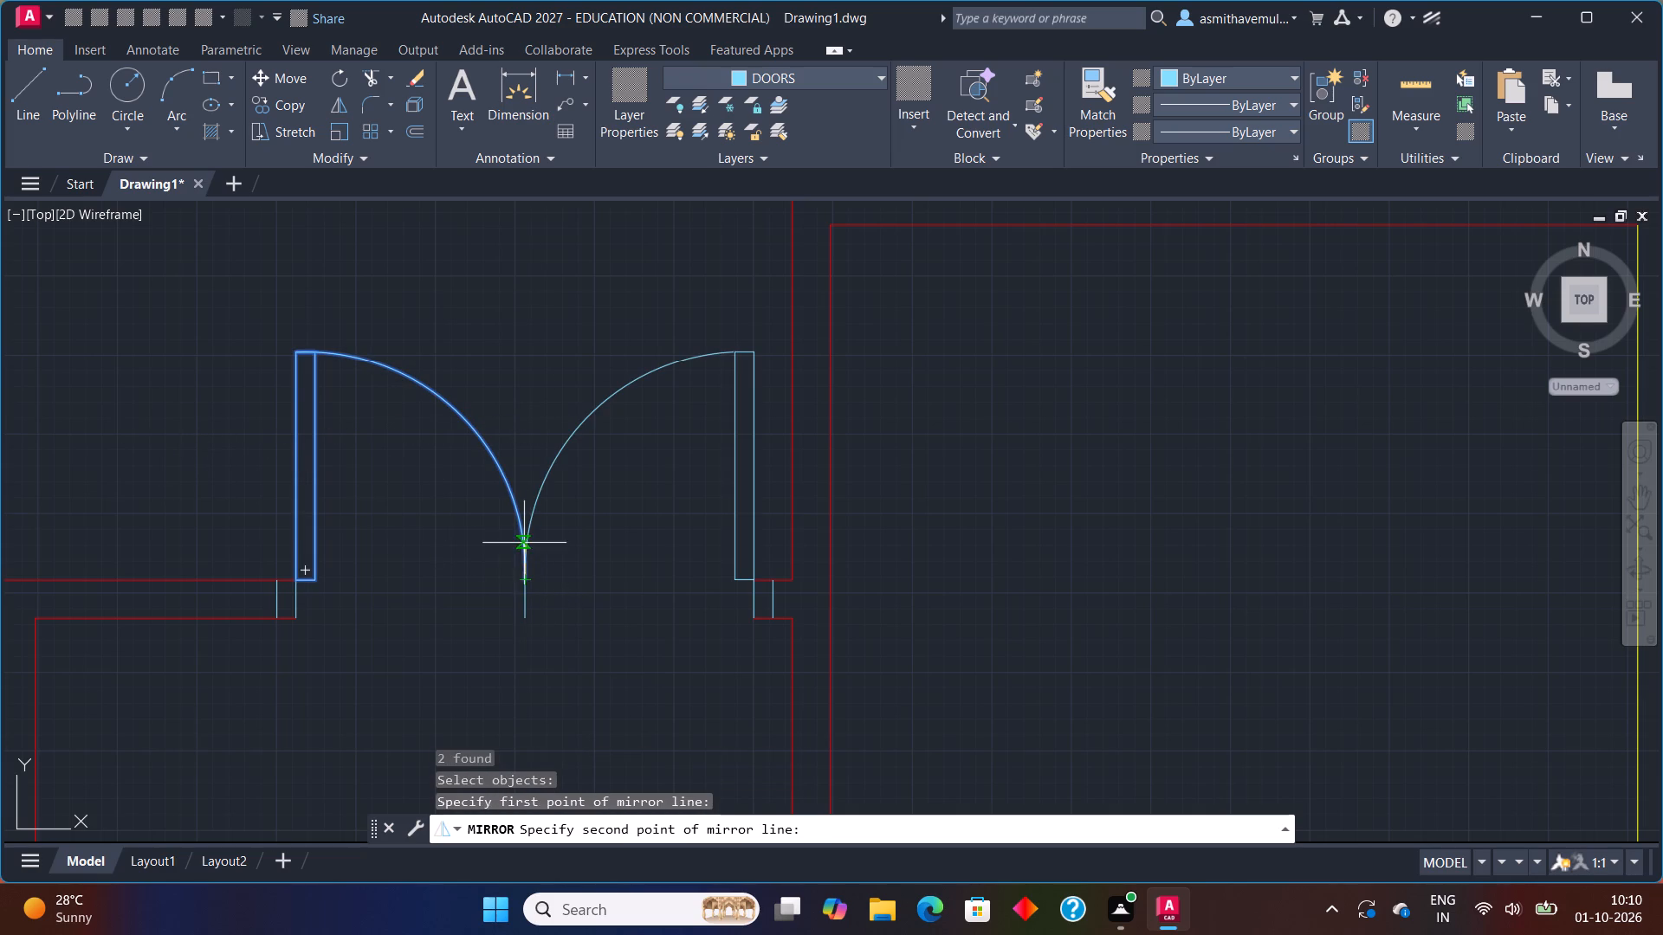
left_click(524, 435)
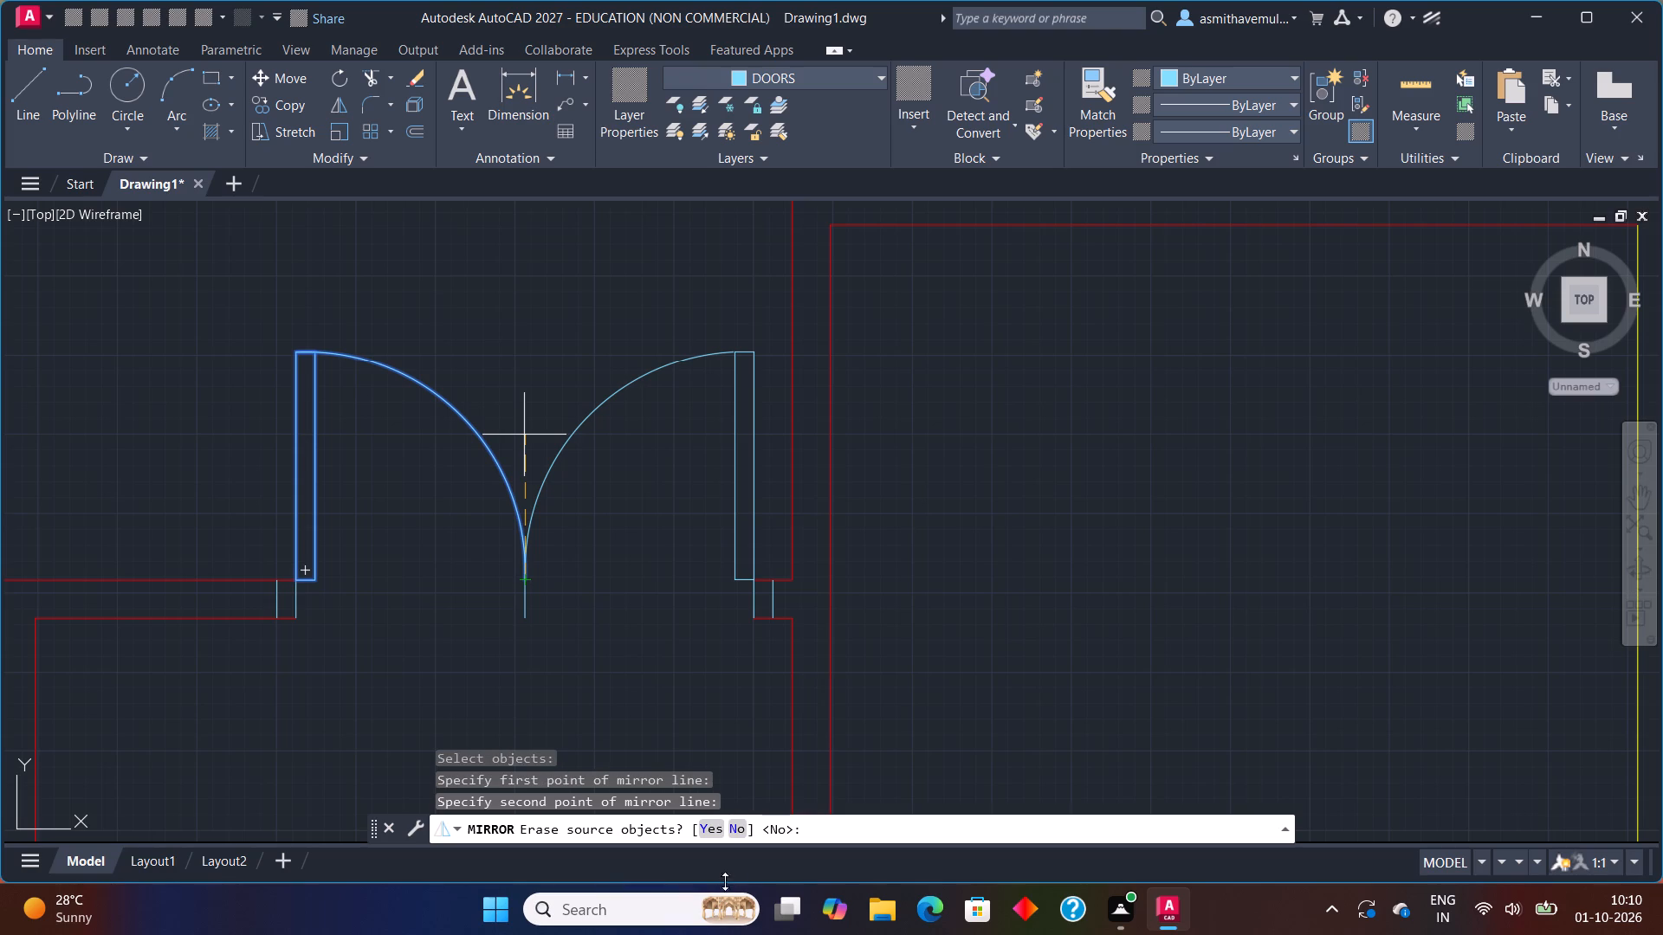
left_click(742, 830)
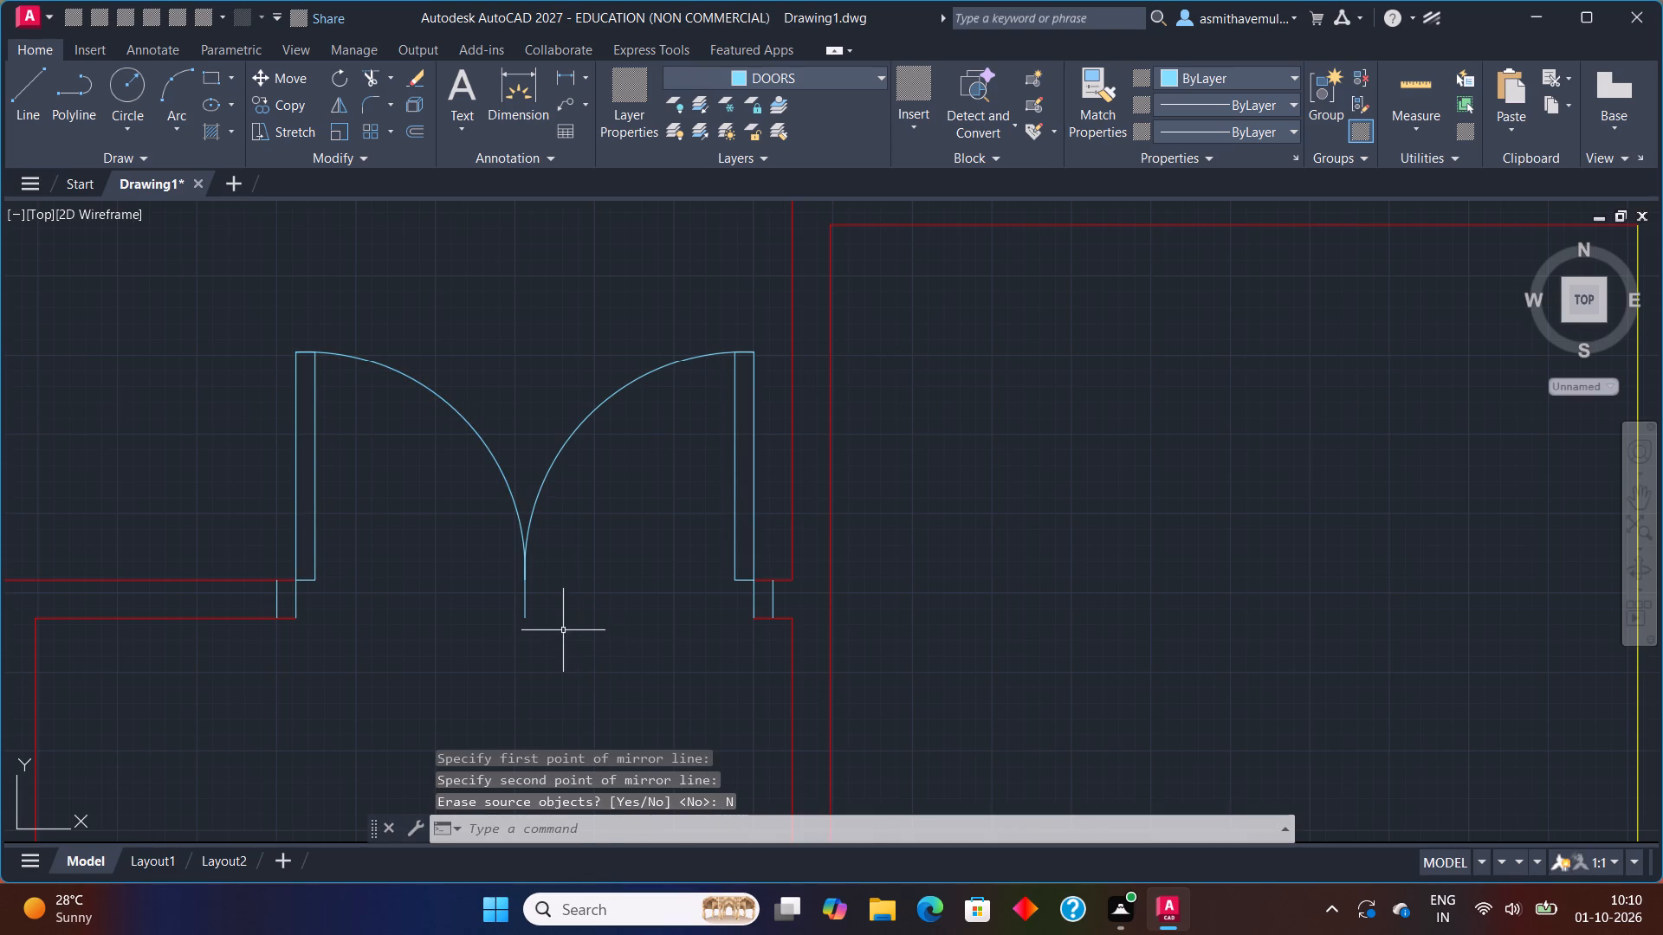
Erase the leftover line at the middle of the double-door opening.
left_click_drag(568, 611, 453, 609)
key("Delete")
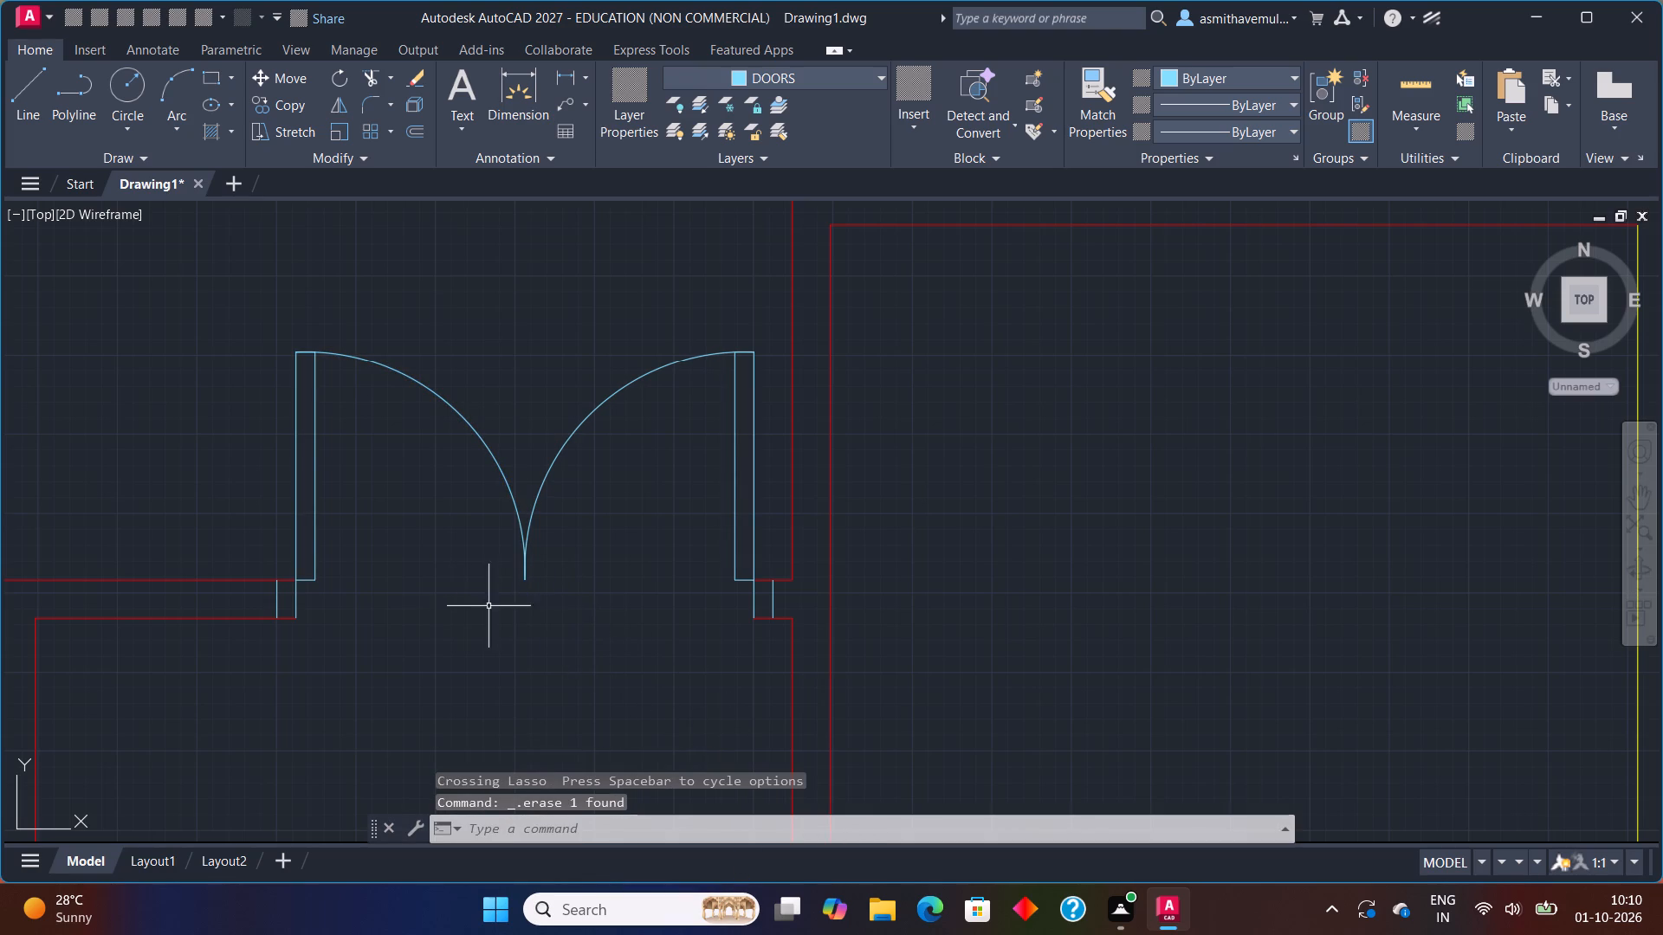
scroll(503, 603, "down", 4)
scroll(518, 664, "up", 1)
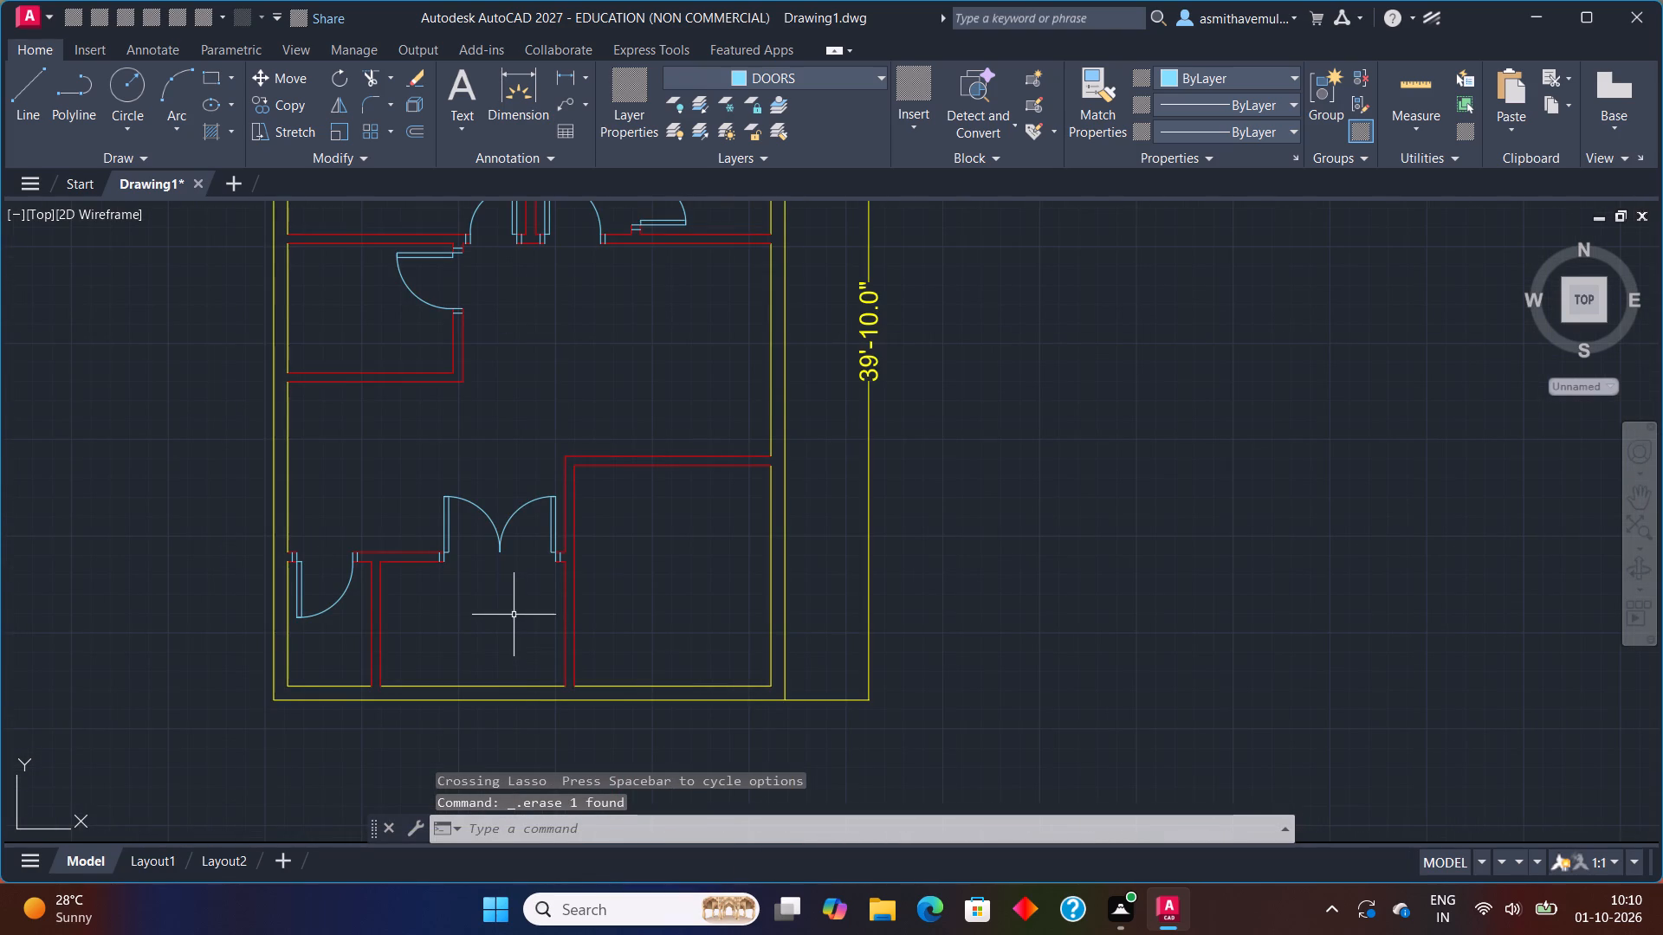
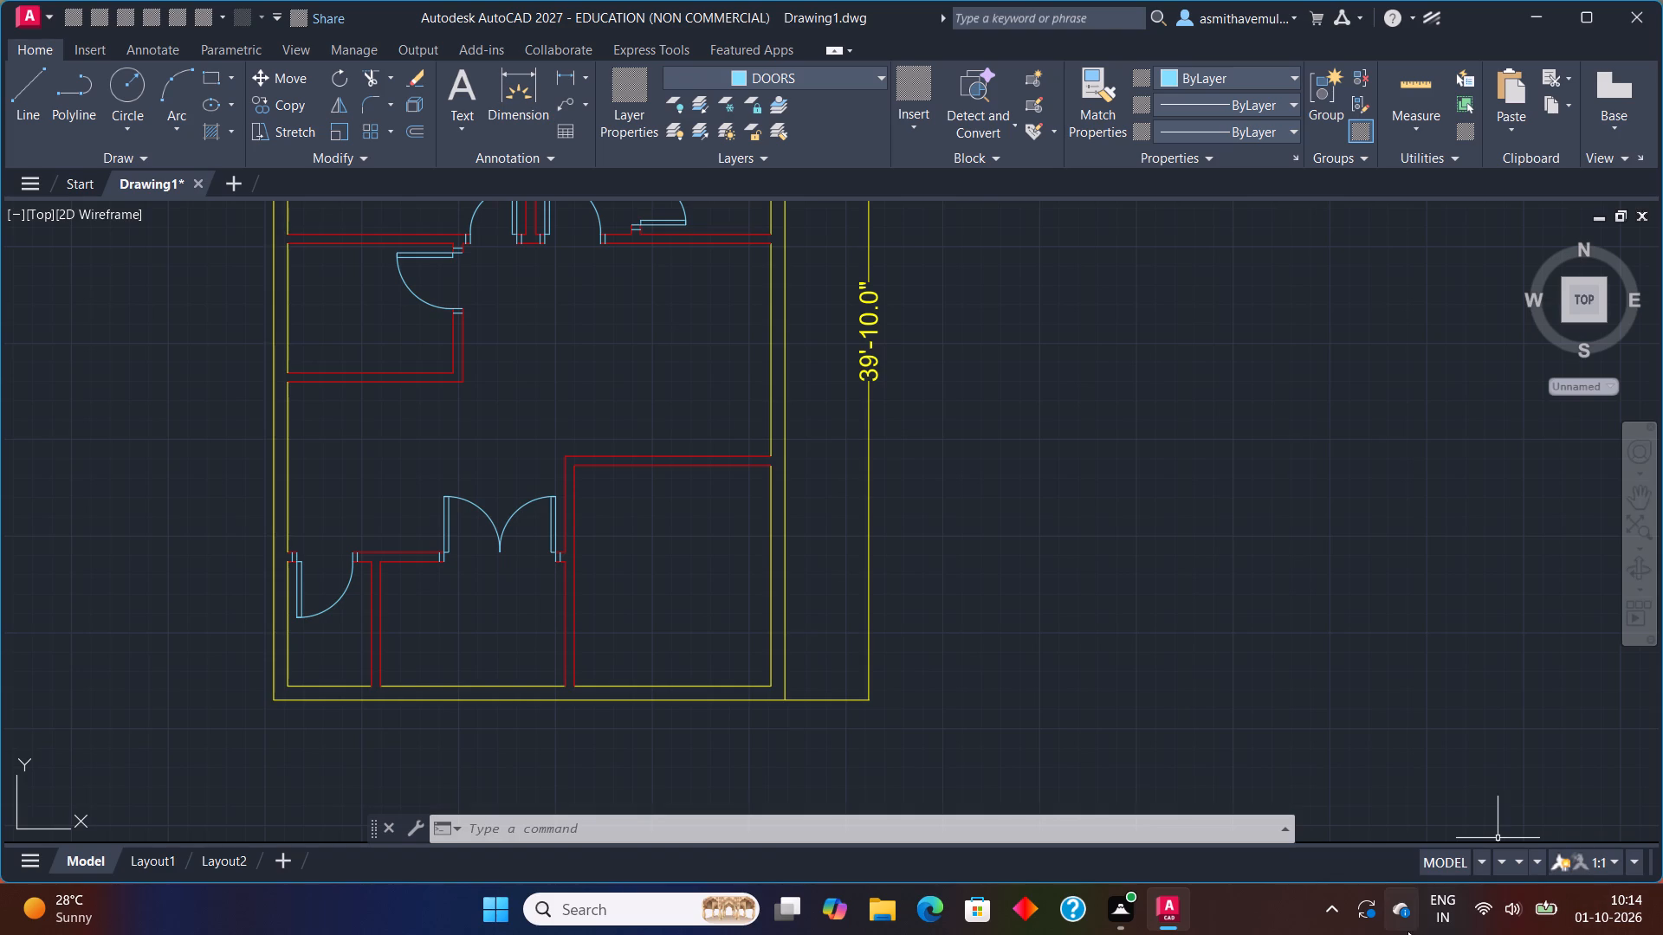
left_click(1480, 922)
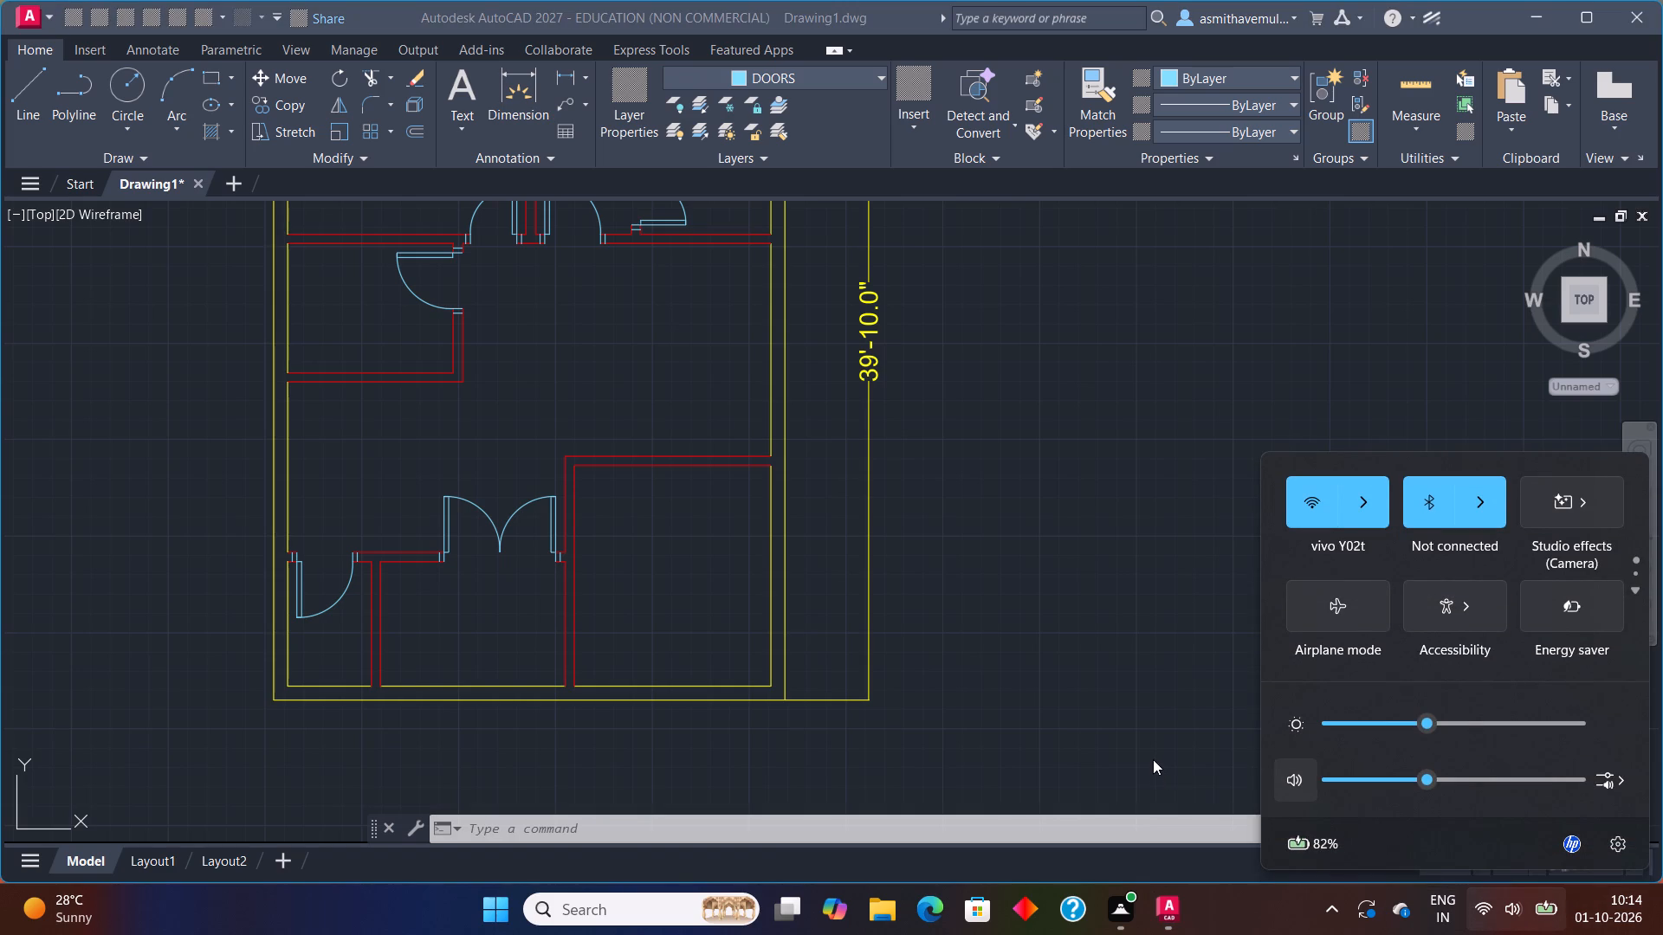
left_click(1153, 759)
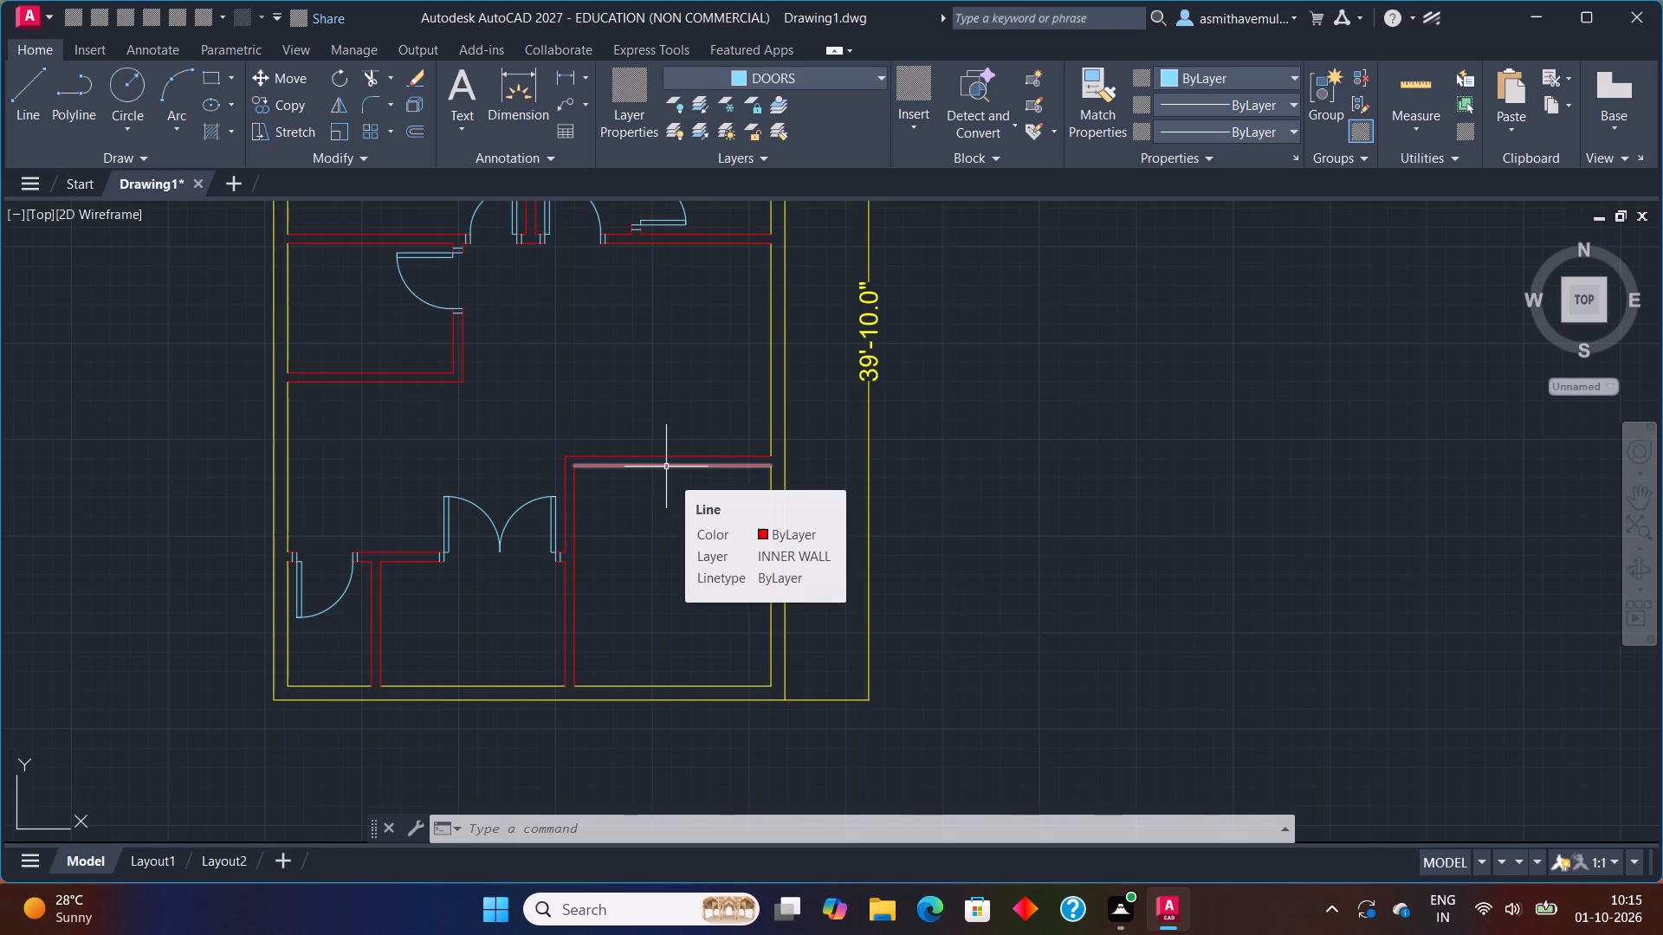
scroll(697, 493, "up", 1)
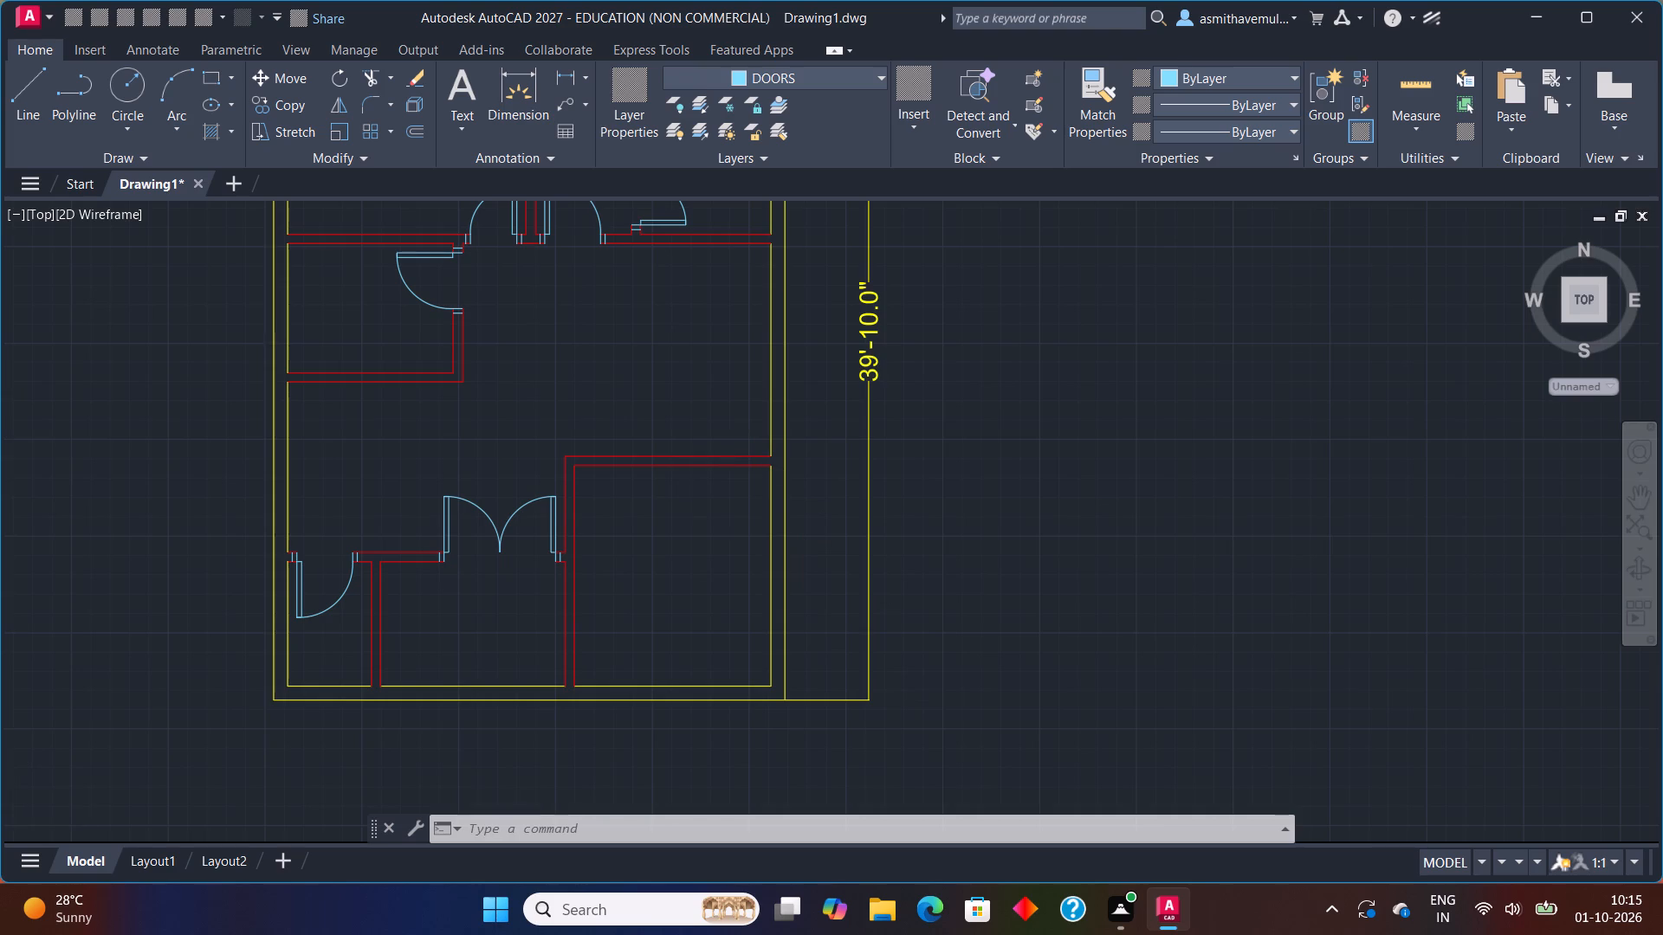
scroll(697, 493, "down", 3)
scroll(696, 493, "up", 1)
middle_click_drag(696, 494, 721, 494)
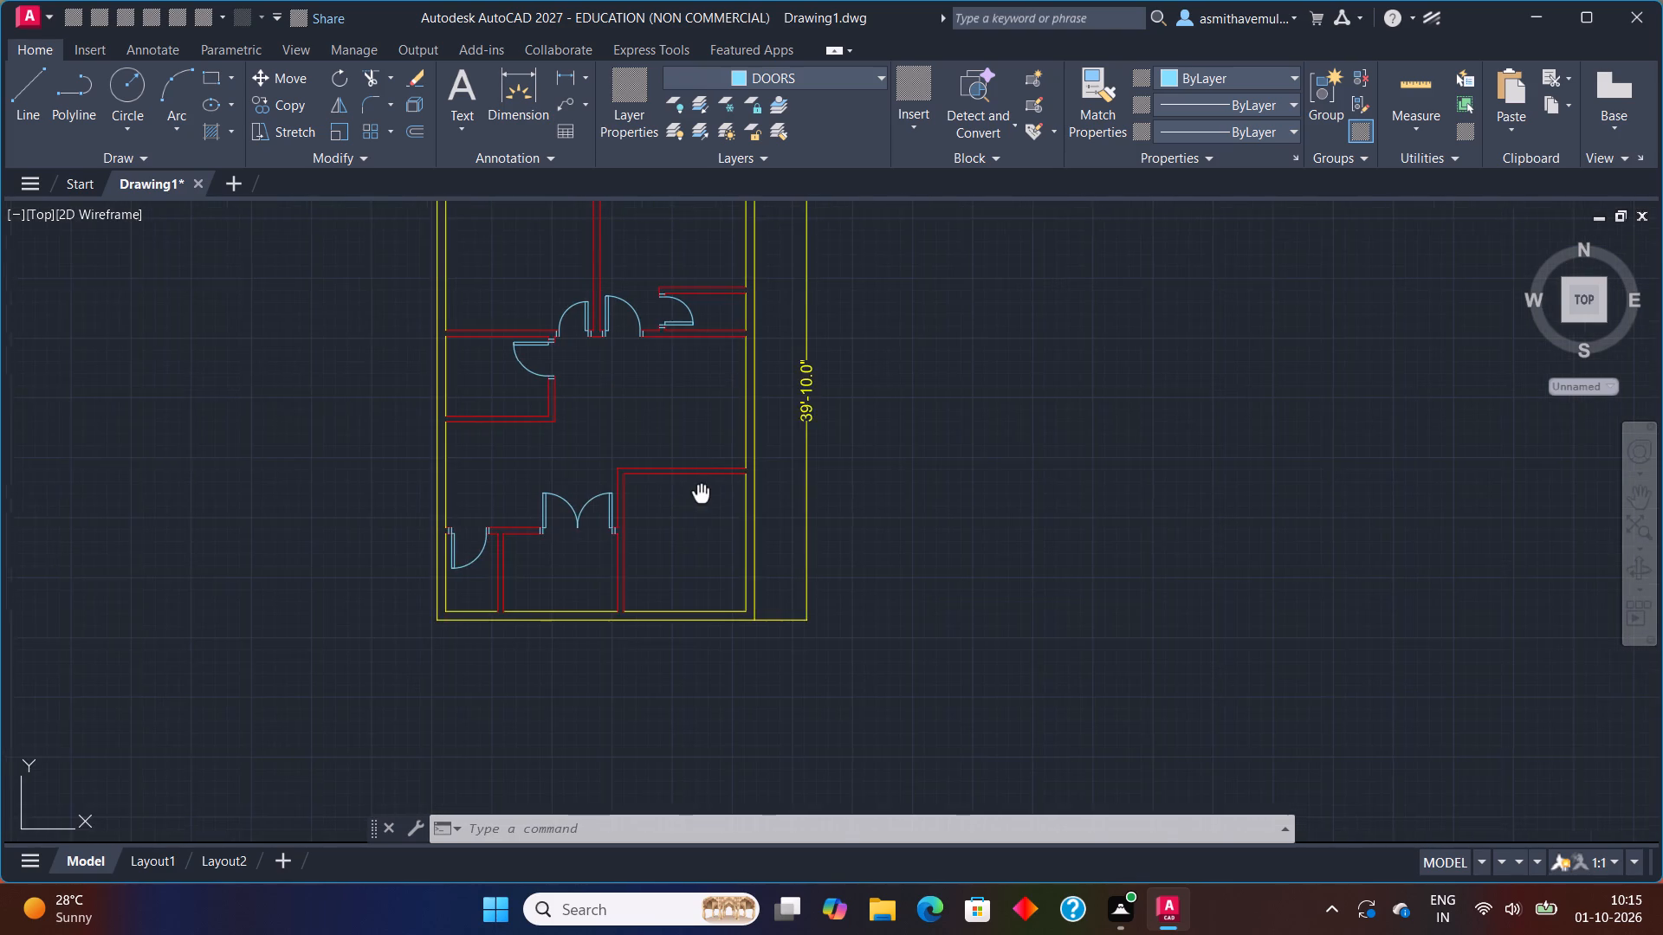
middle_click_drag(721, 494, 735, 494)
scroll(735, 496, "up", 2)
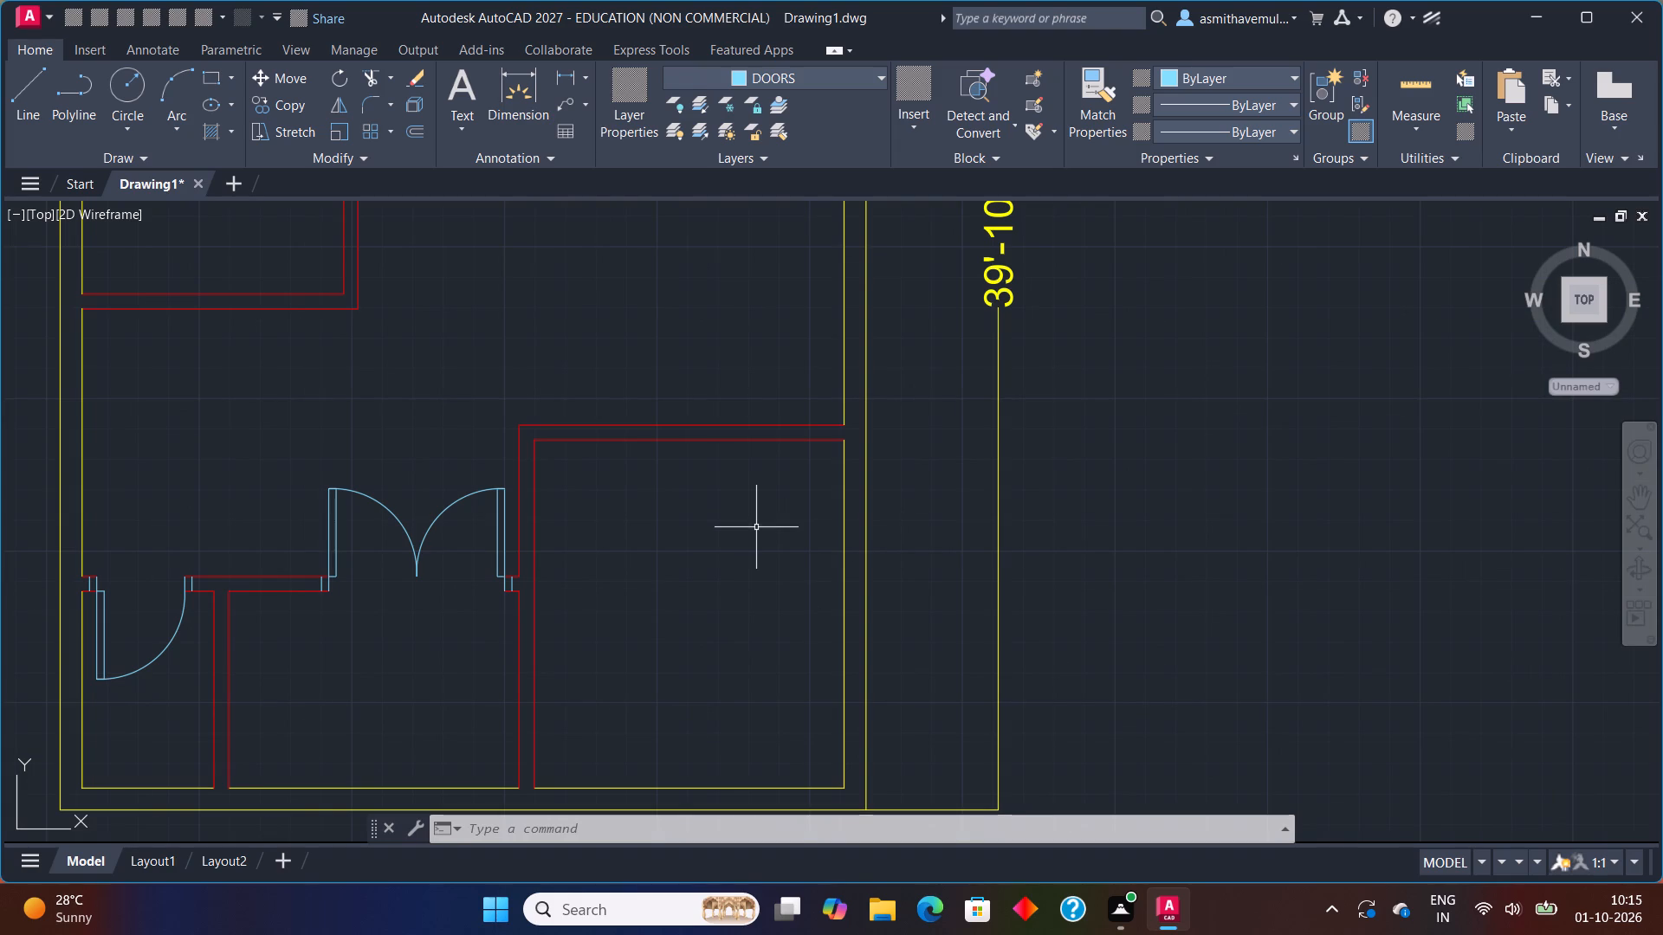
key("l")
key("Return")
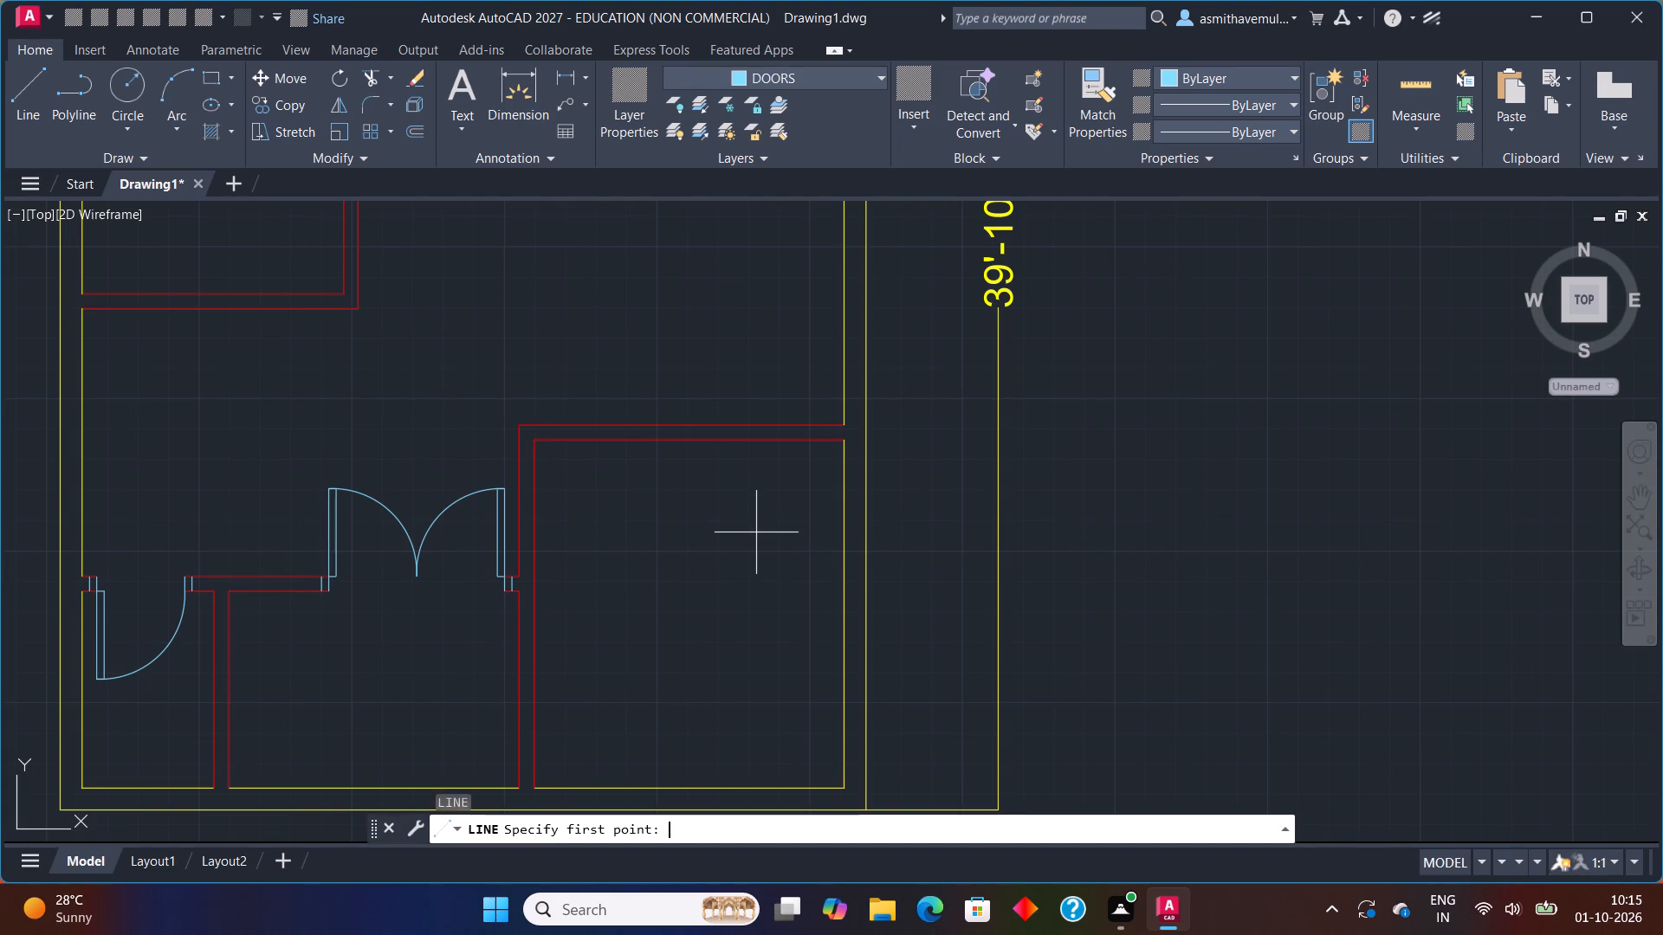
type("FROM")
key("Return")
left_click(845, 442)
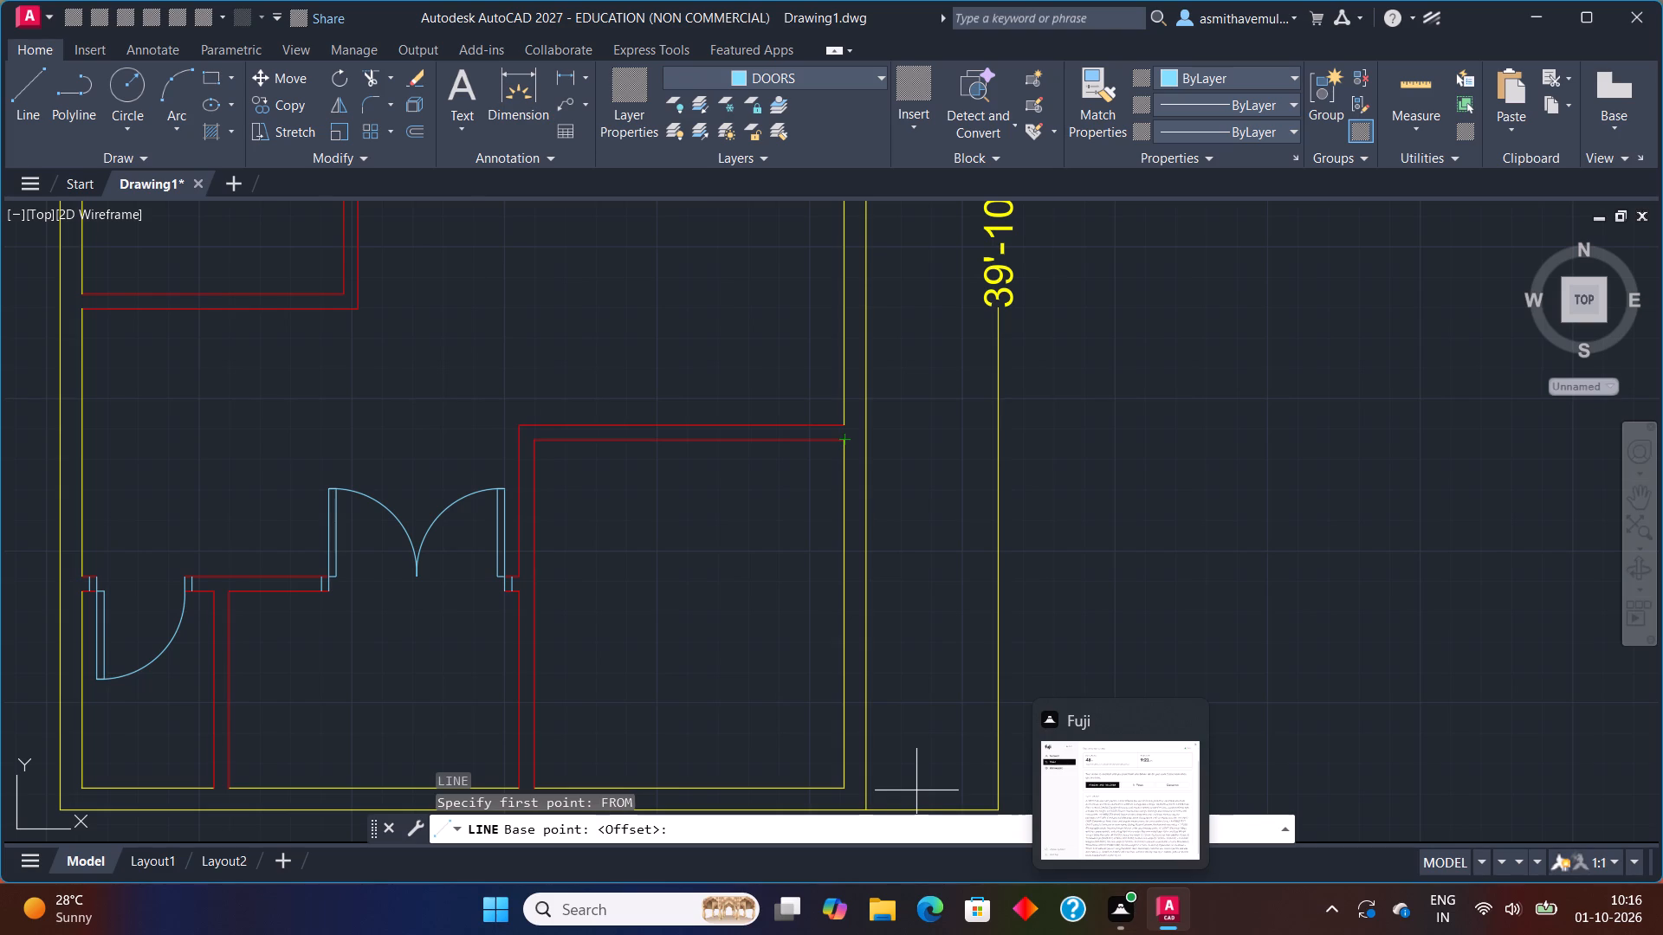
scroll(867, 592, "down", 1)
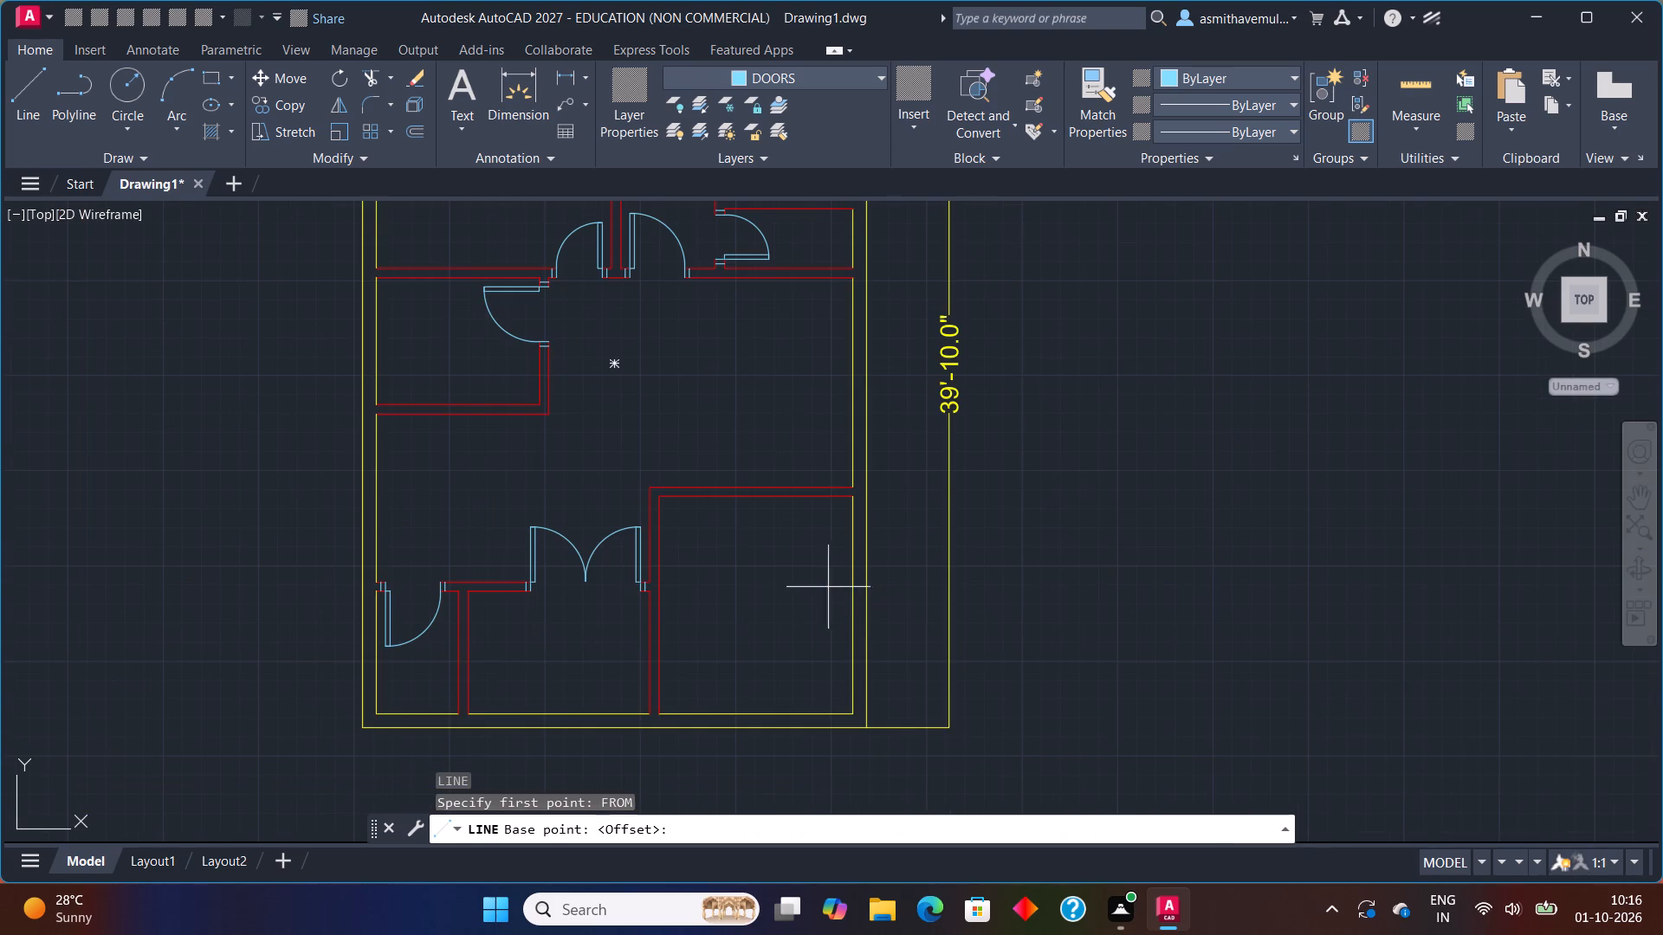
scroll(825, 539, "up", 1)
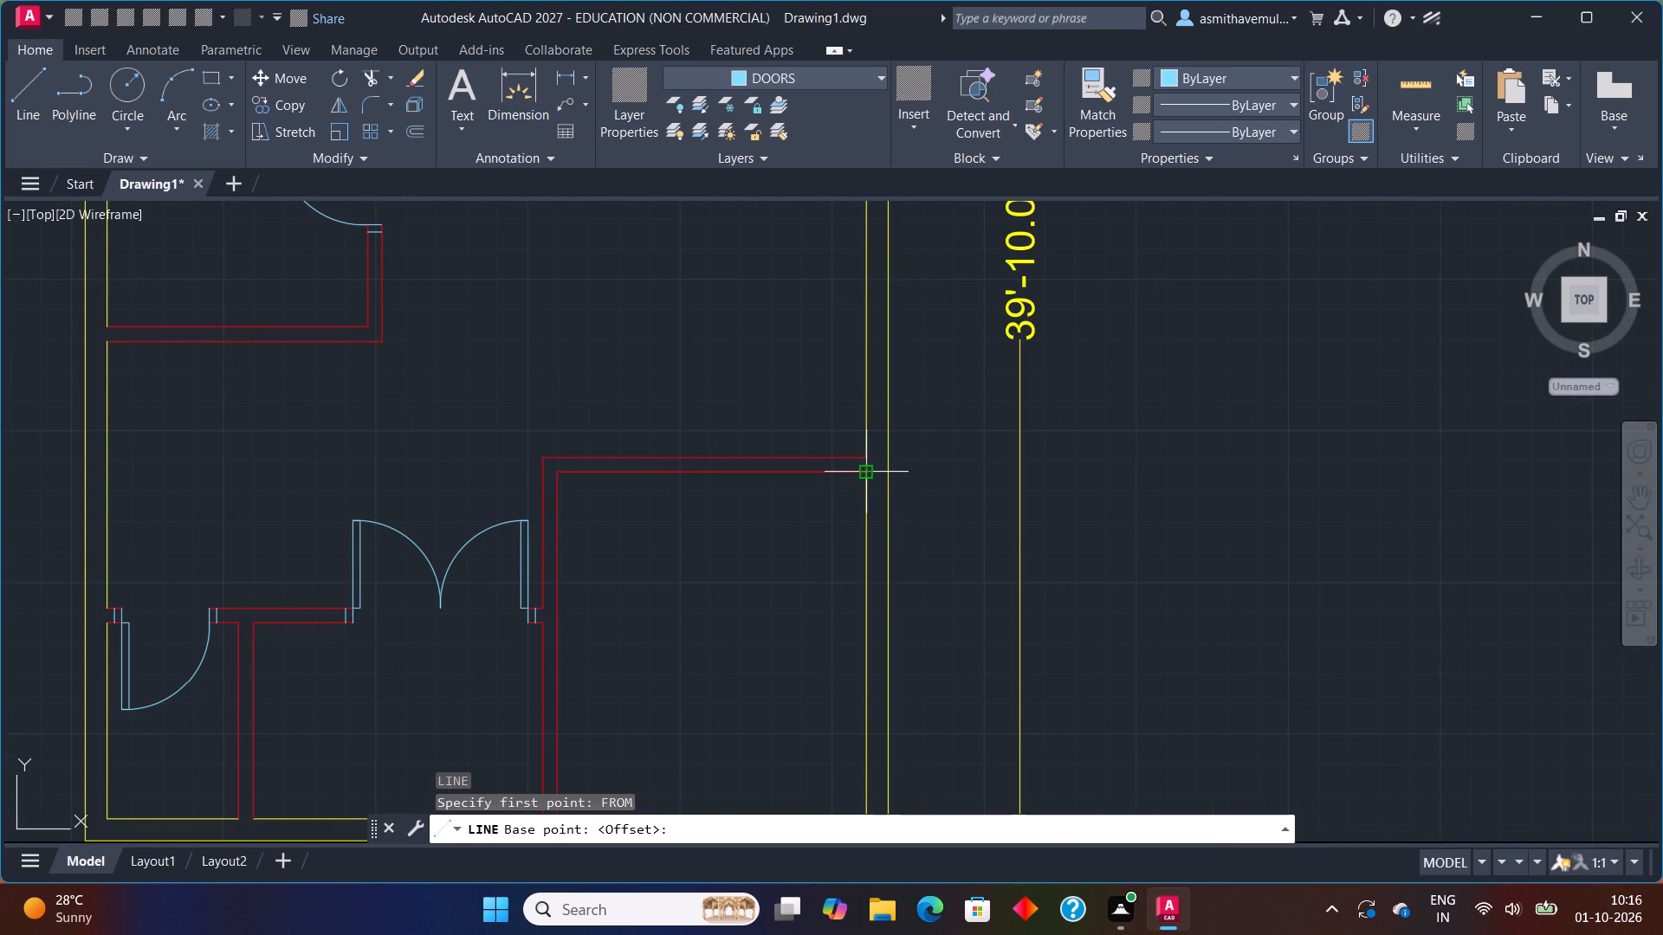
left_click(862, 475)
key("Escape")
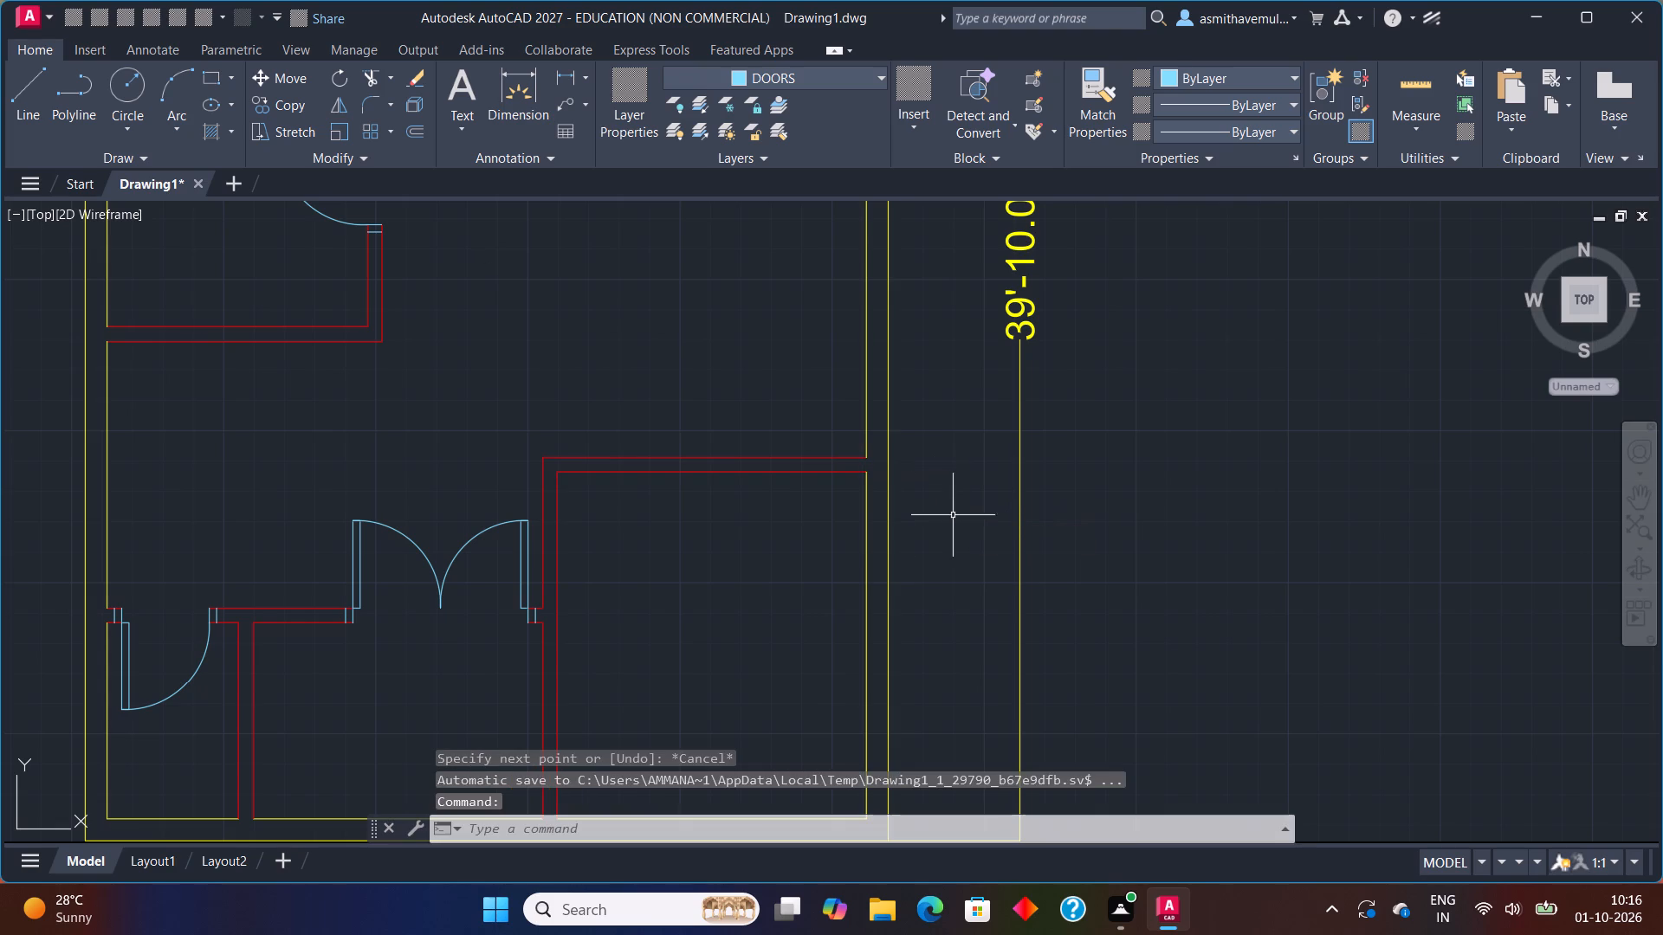
Draw a line across the lower-right room's top wall, 3" left of where it meets the outer wall.
scroll(821, 538, "up", 1)
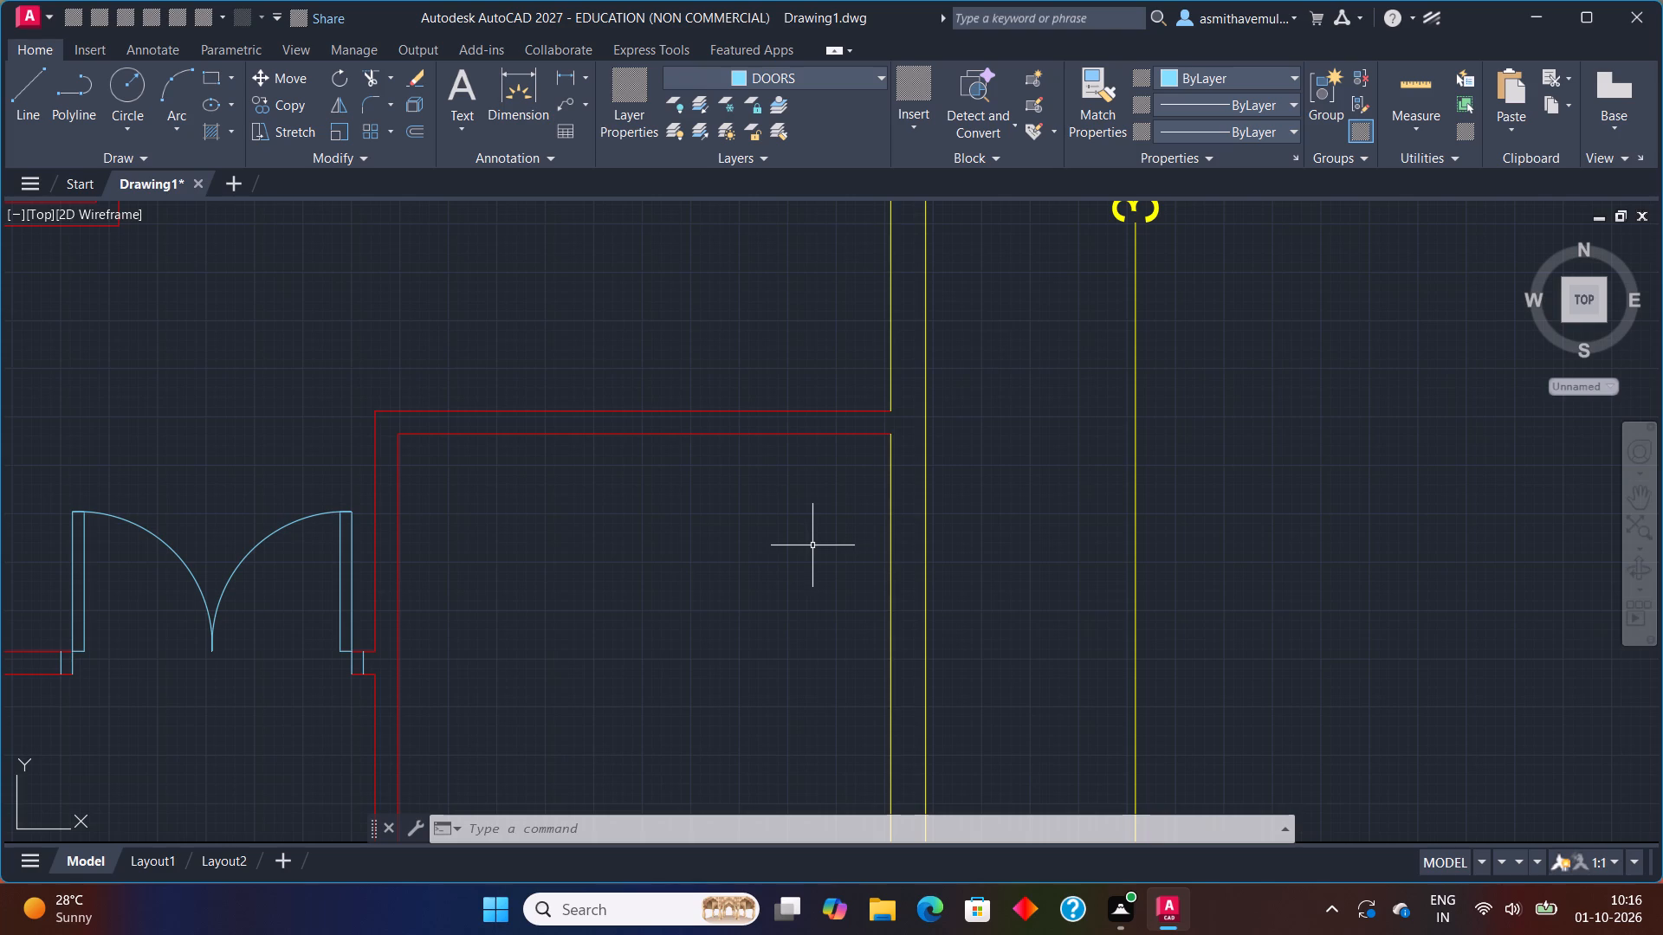
key("l")
key("Return")
type("FROM")
key("Return")
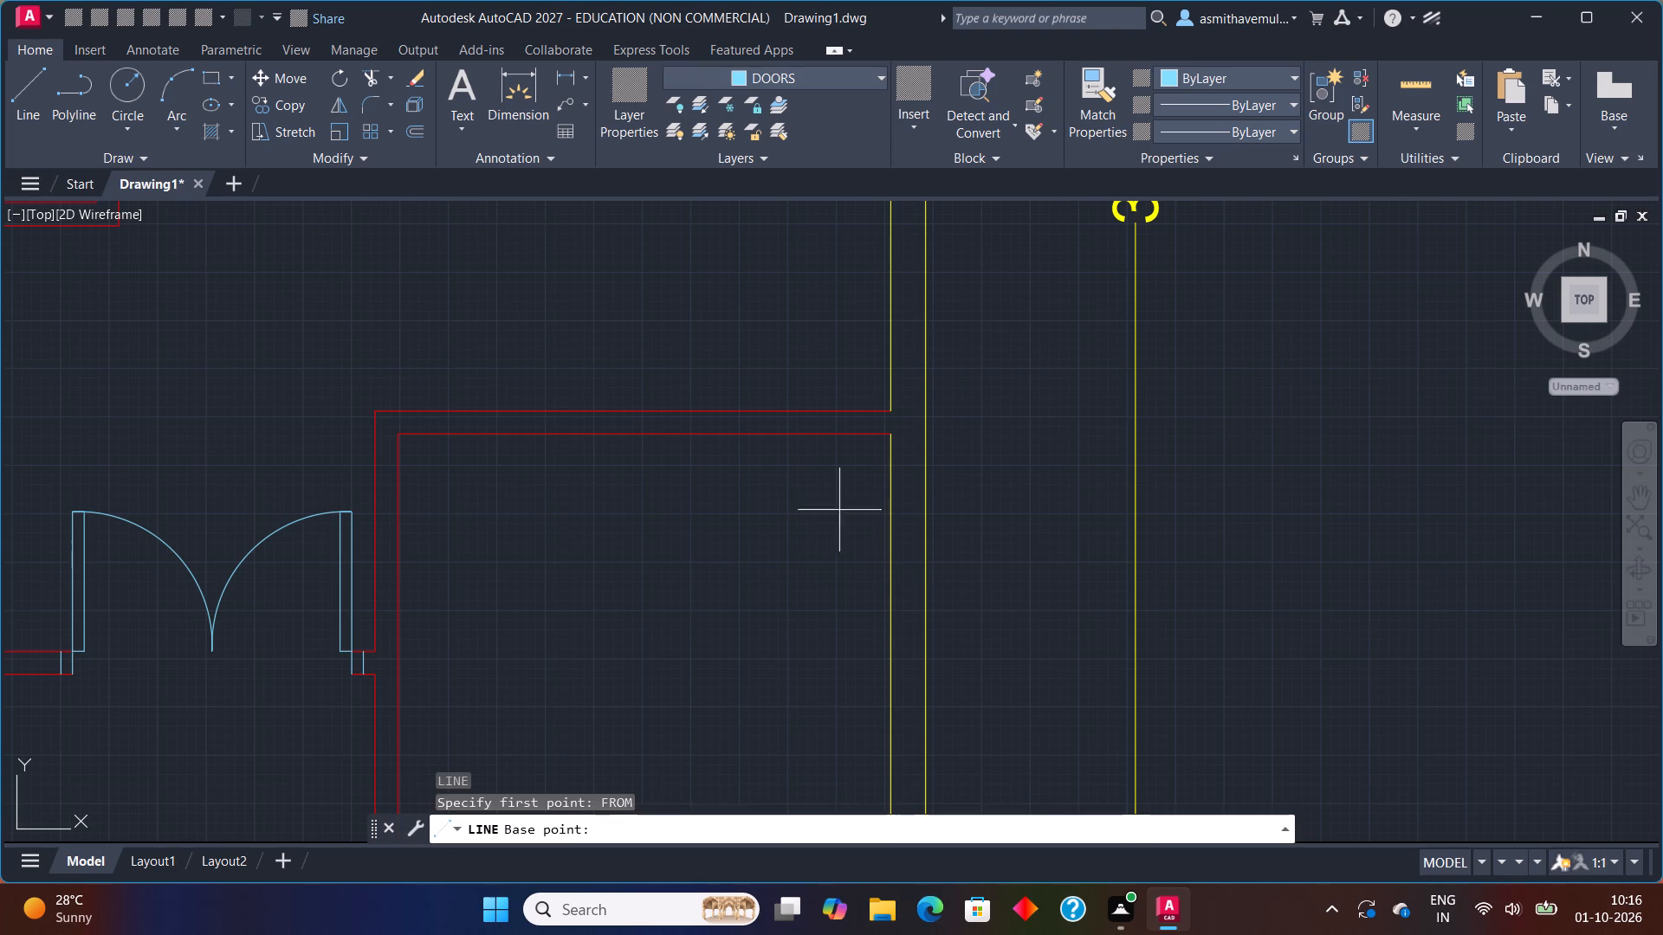
left_click(895, 434)
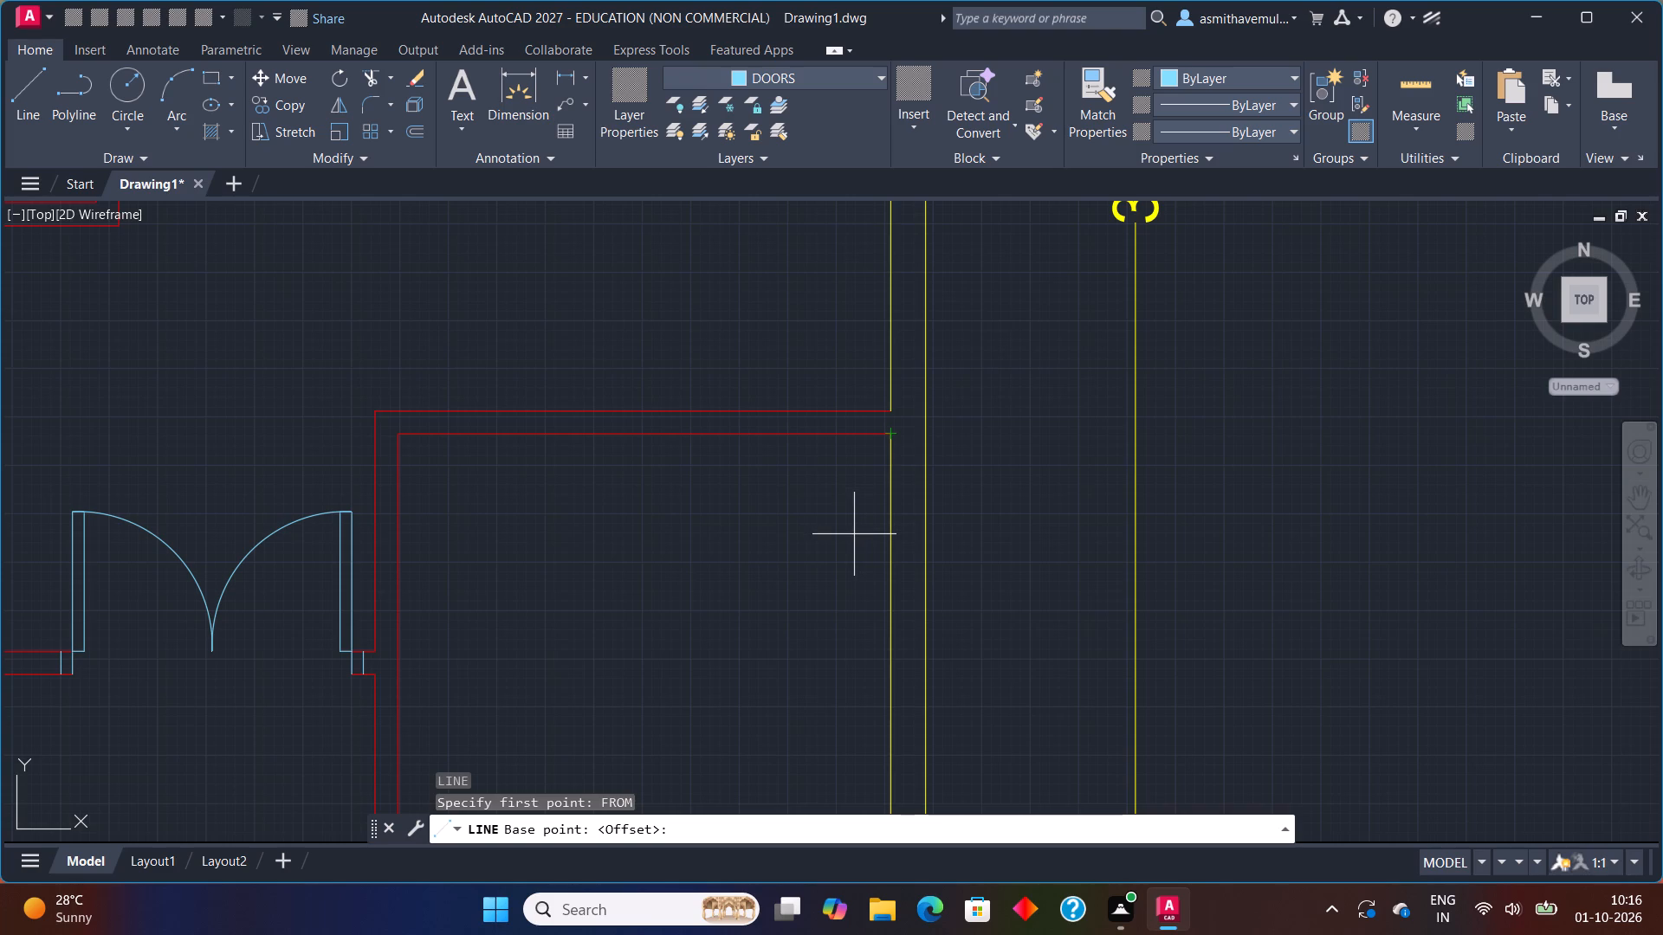
type("@-3")
type("\",0")
key("Return")
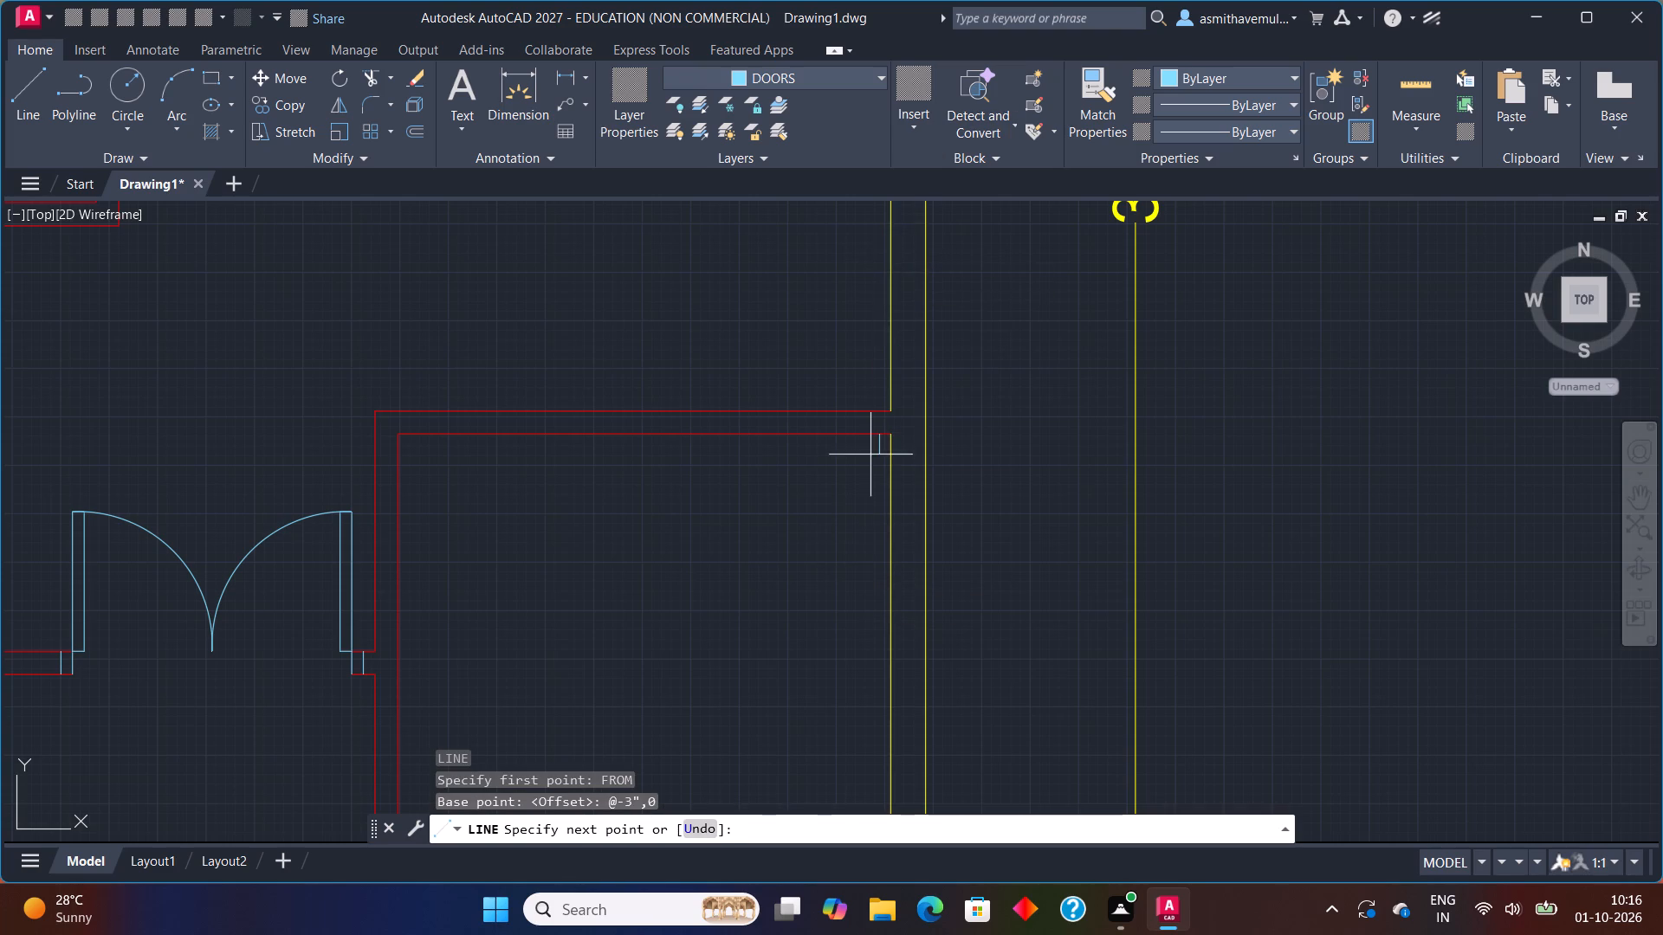
scroll(870, 463, "up", 3)
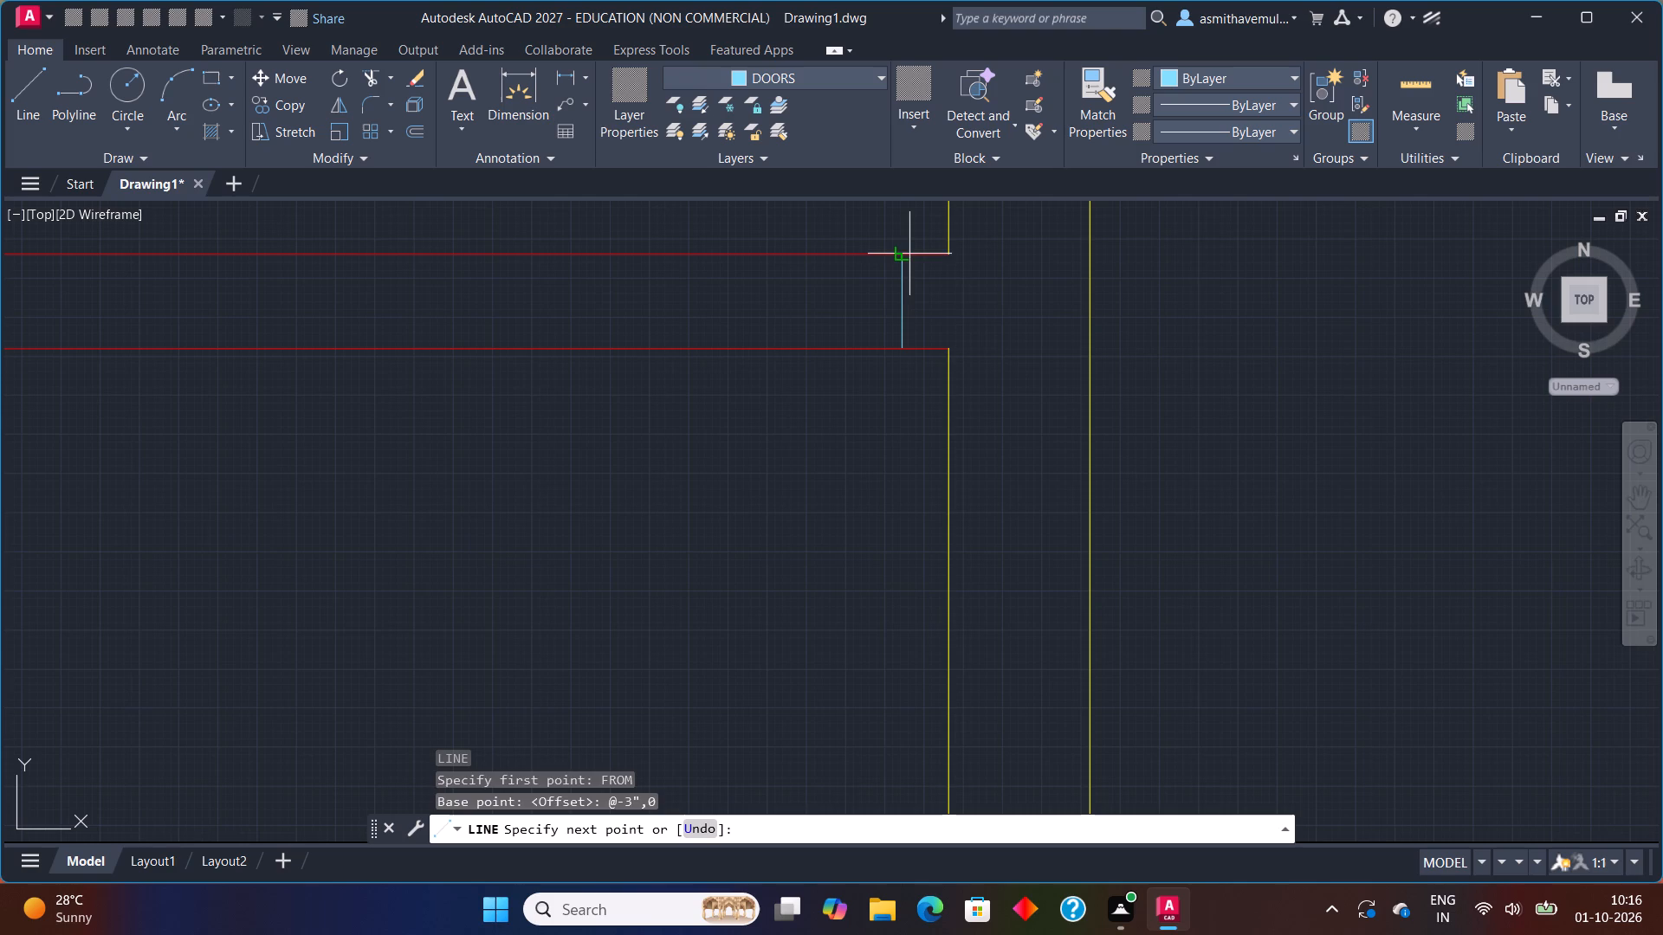
left_click(903, 248)
key("Escape")
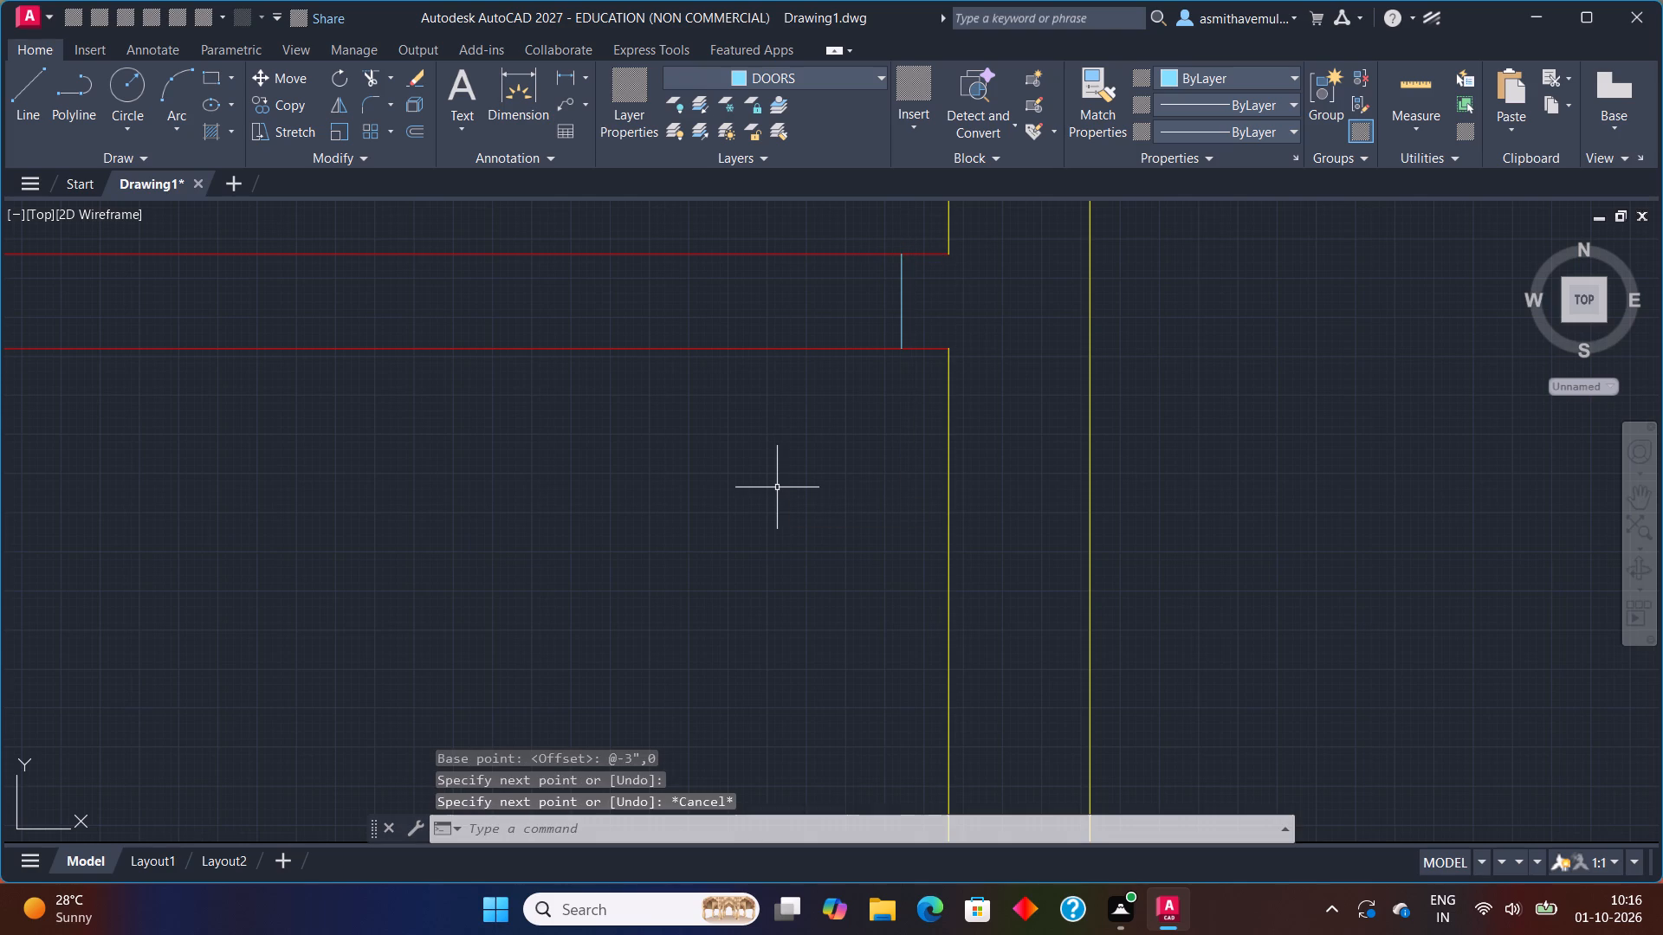
Offset the new line across the wall 3" to the left to complete the right door jamb.
key("o")
key("Return")
key("3")
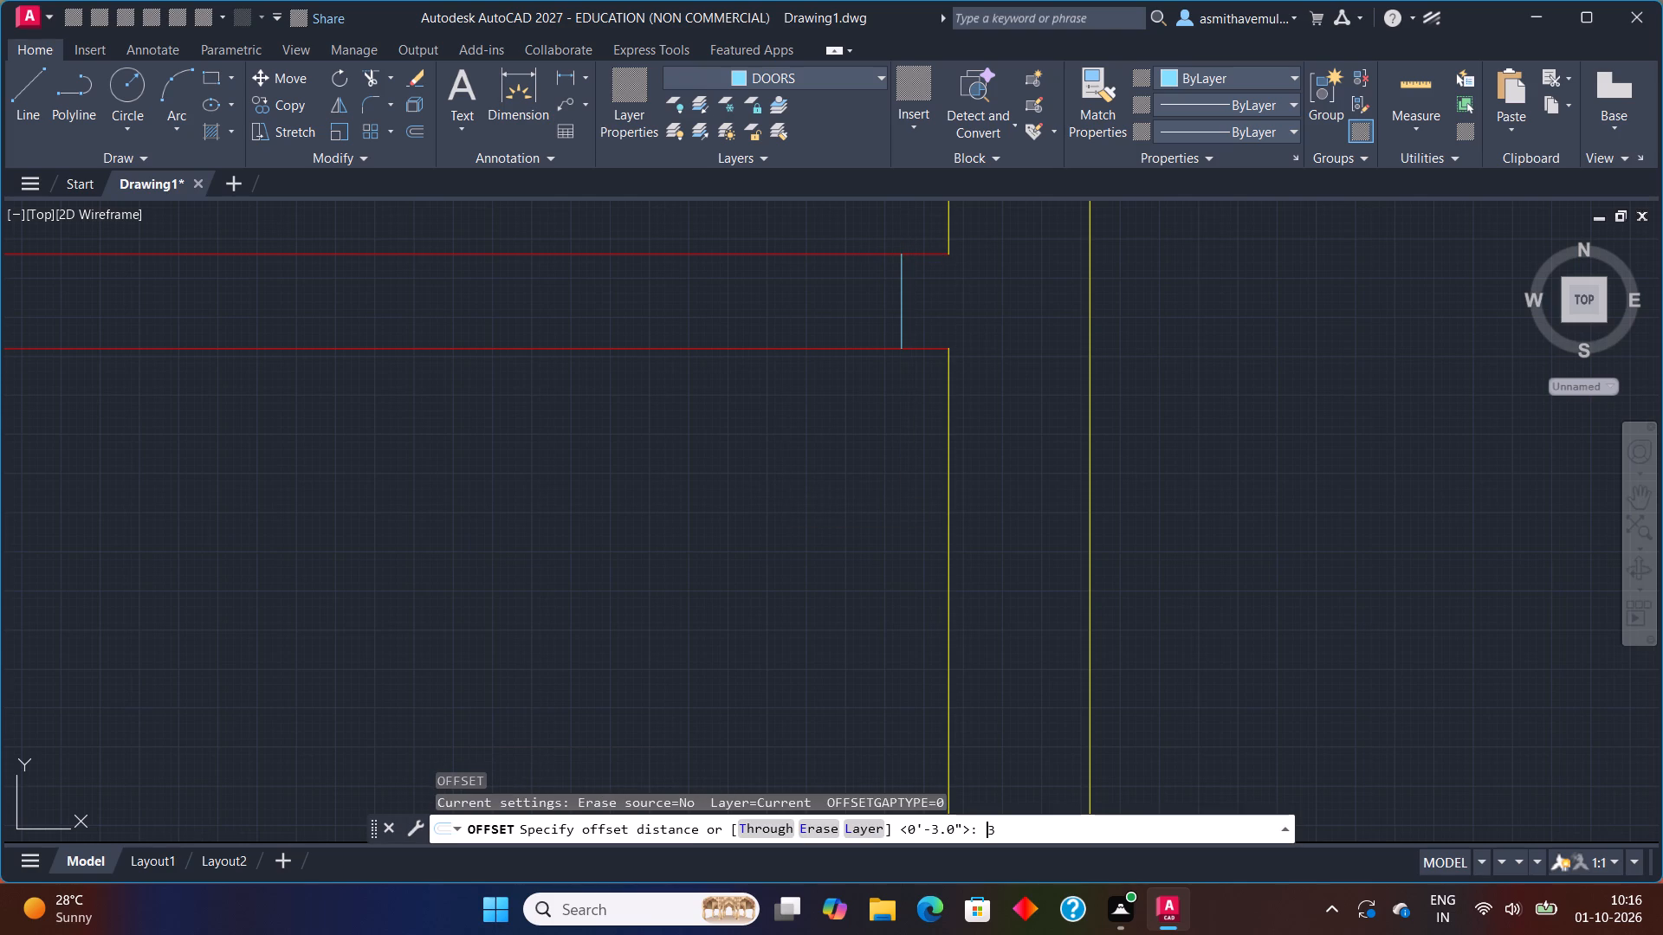
key("shift+quotedbl")
key("Return")
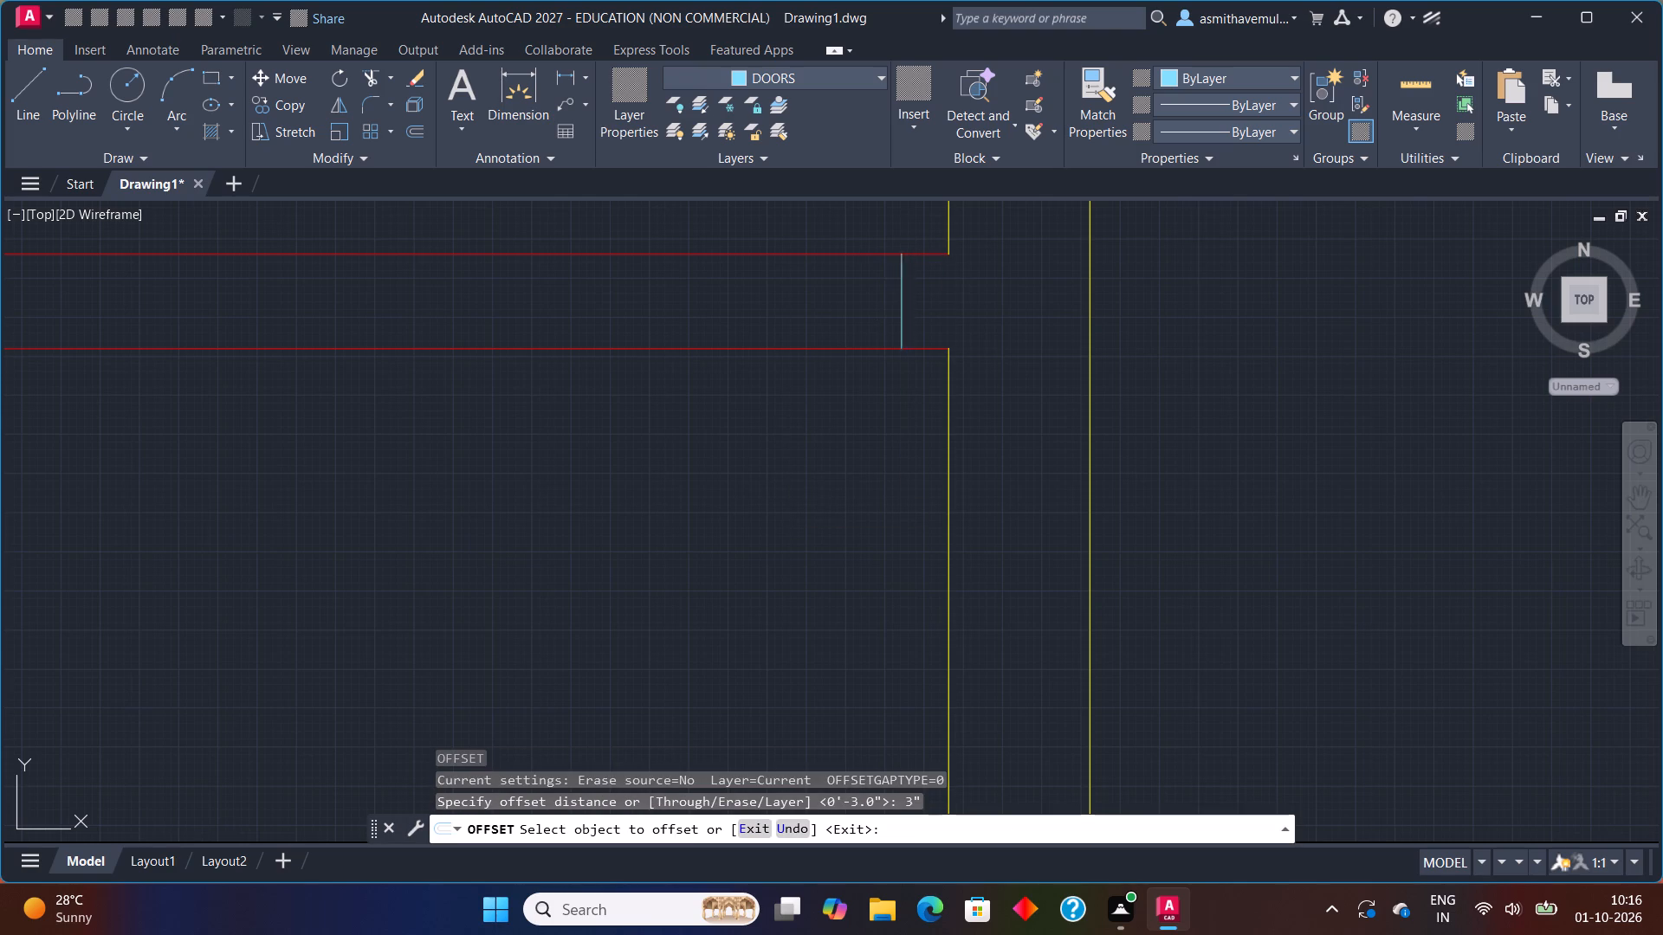
left_click(903, 294)
left_click(840, 296)
scroll(840, 296, "down", 2)
middle_click_drag(843, 304, 951, 435)
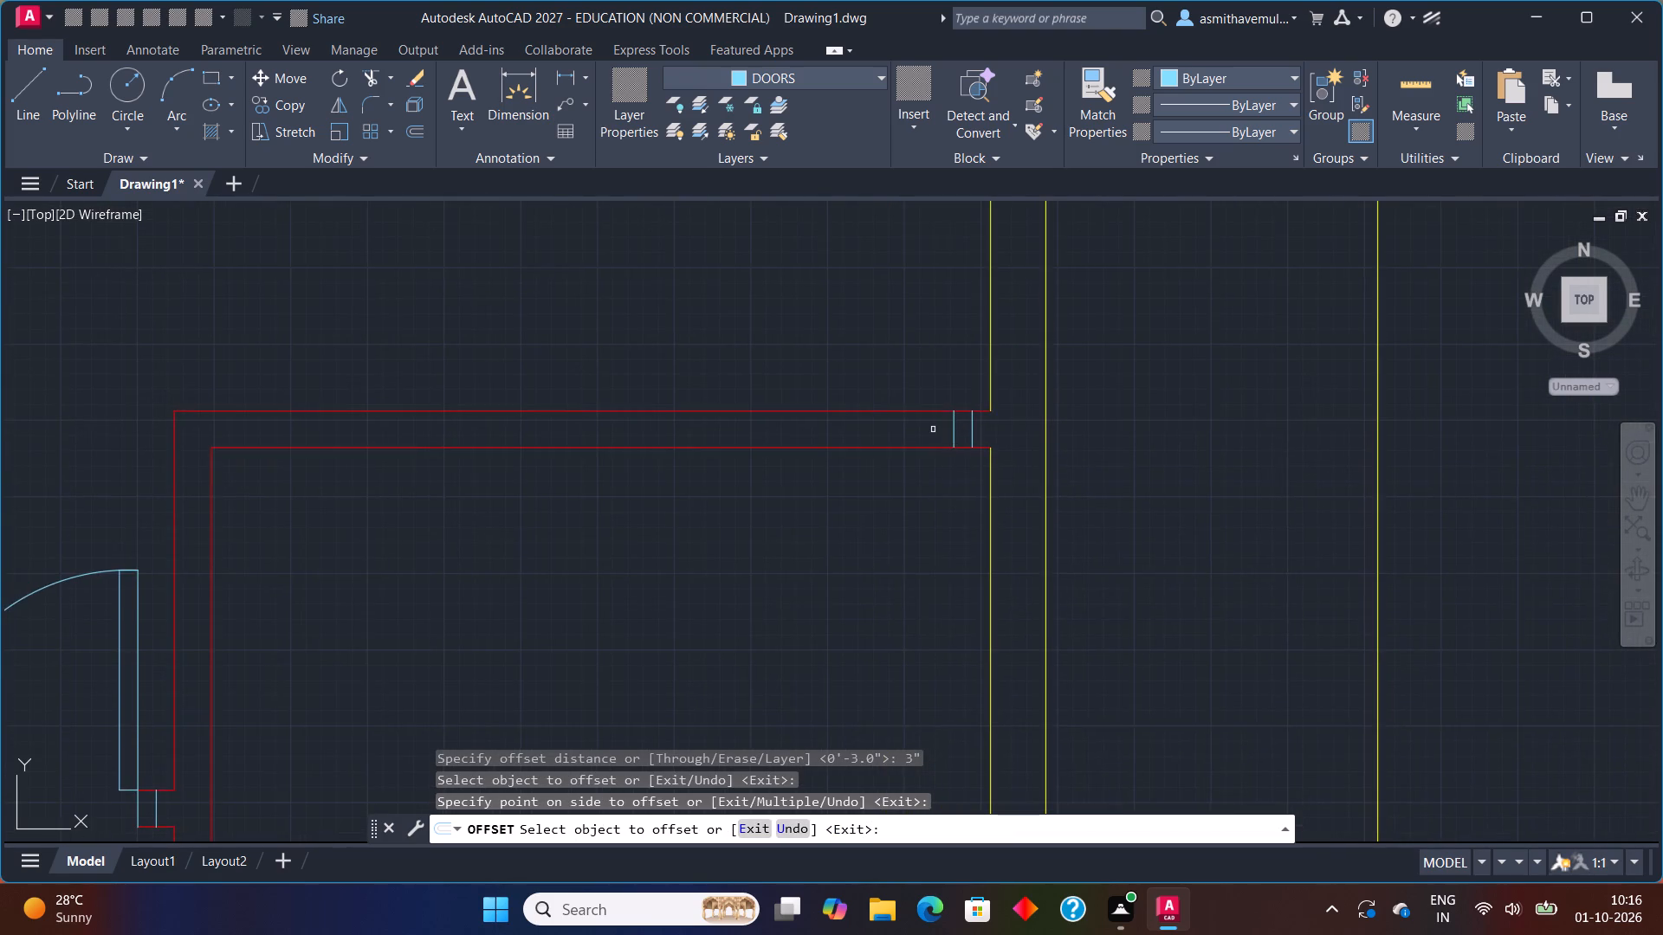
scroll(933, 430, "up", 1)
key("Escape")
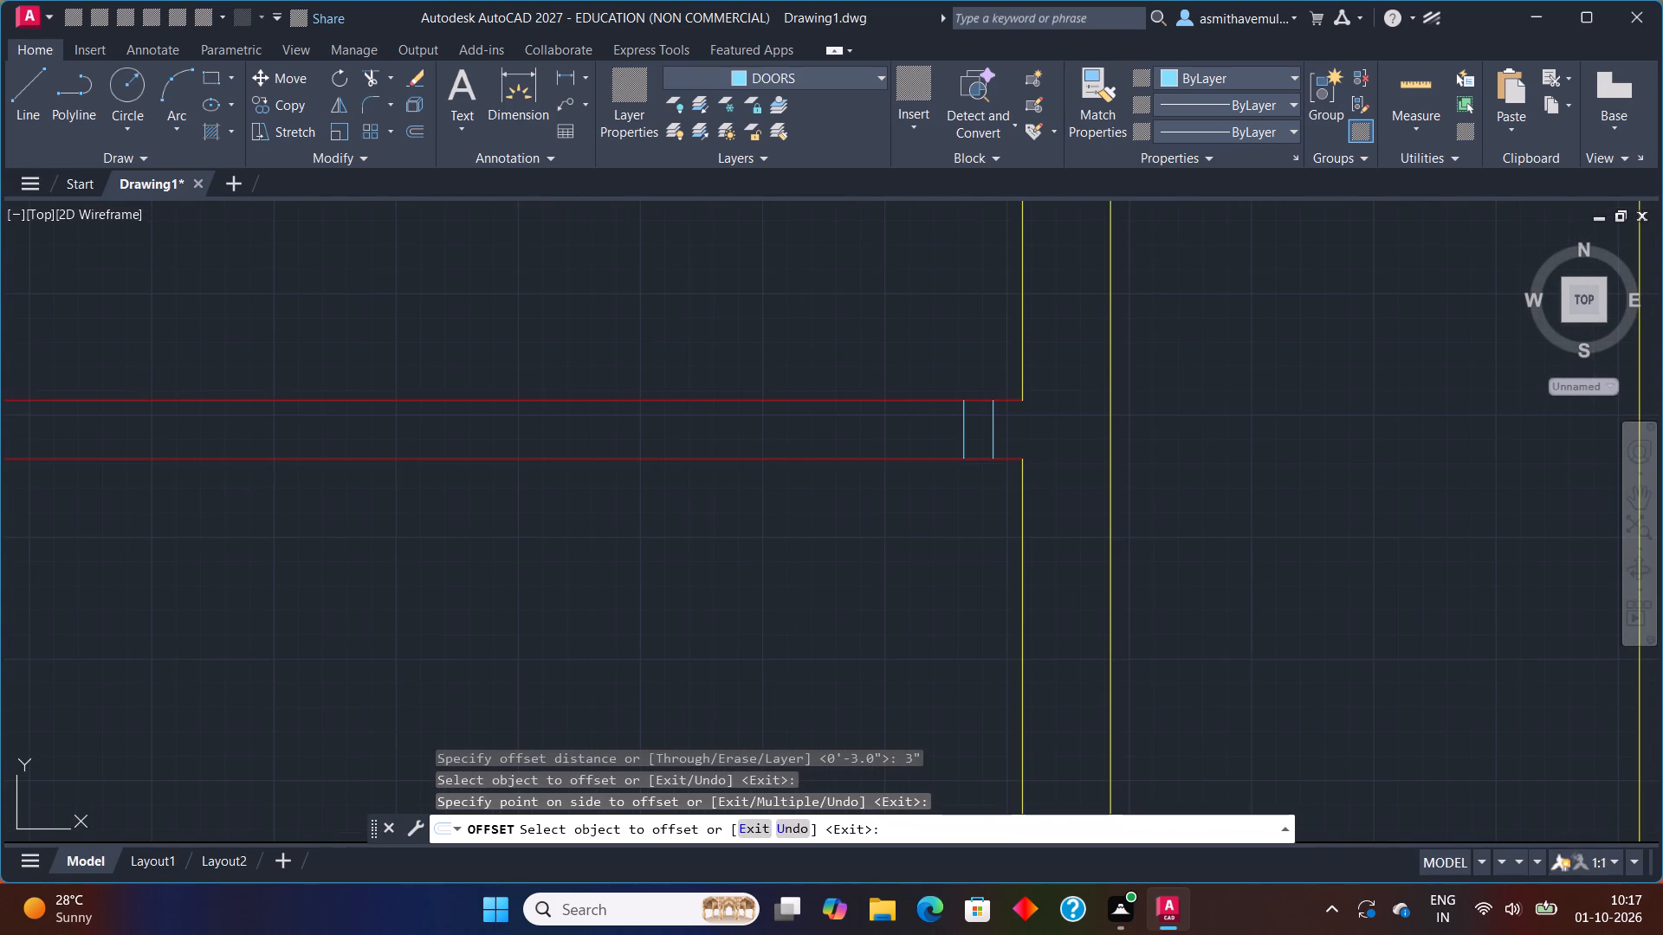
Offset the right jamb's inner line 3' to the left to mark the other side of the door opening.
key("o")
key("Return")
type("3'")
key("Return")
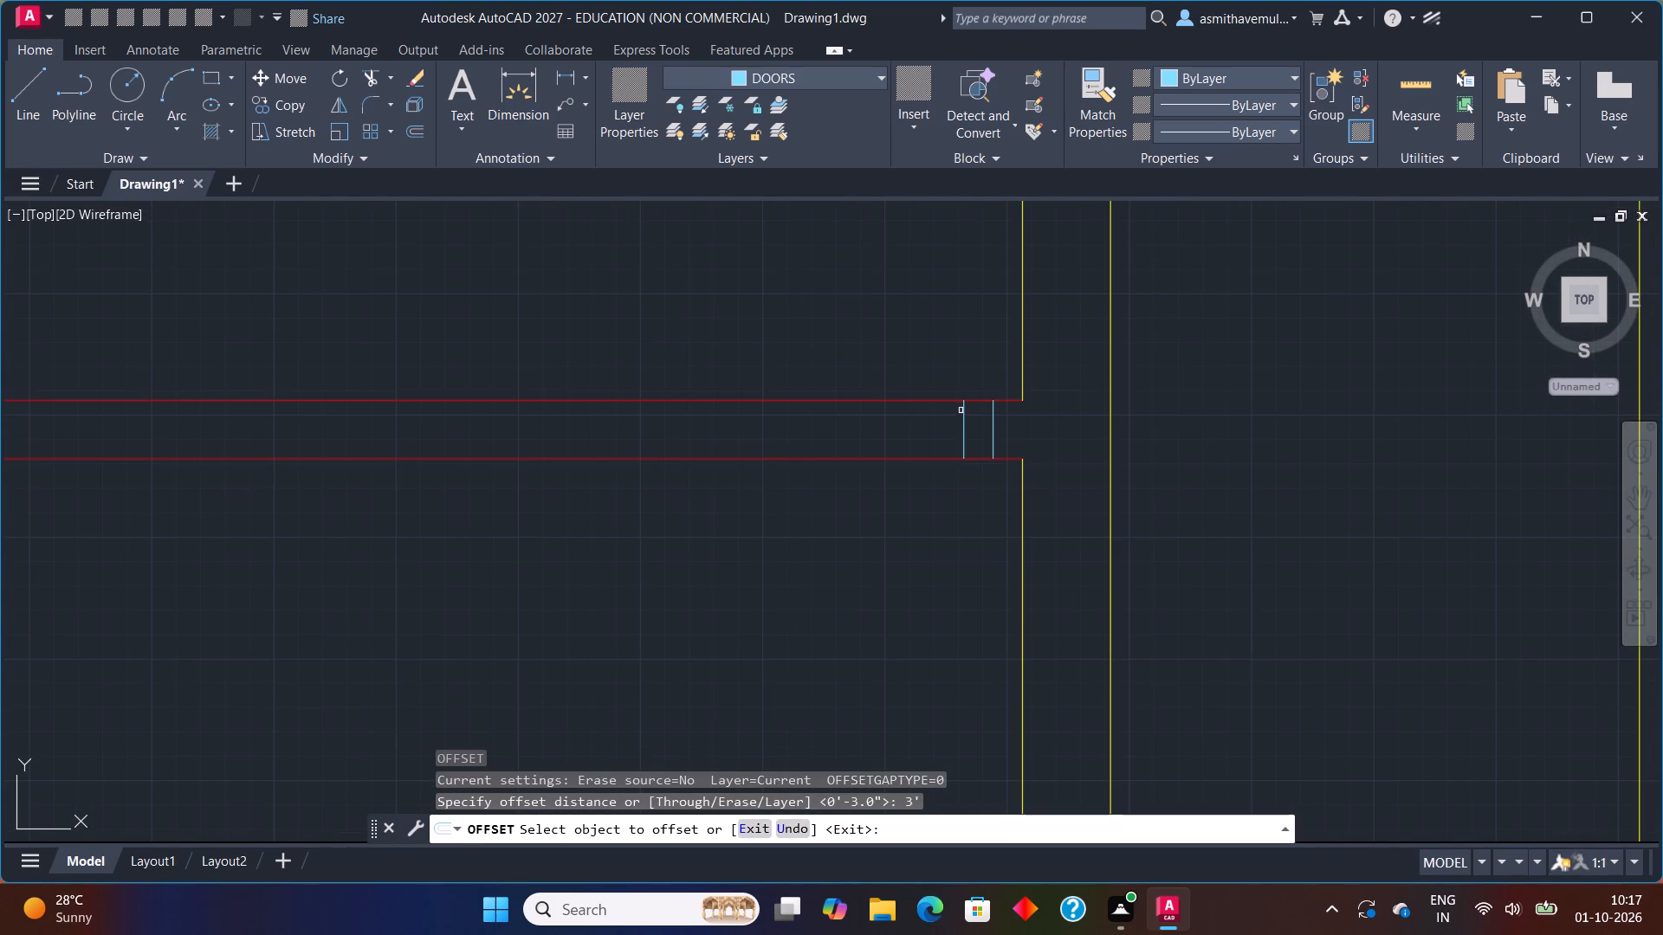
left_click(961, 421)
left_click(779, 383)
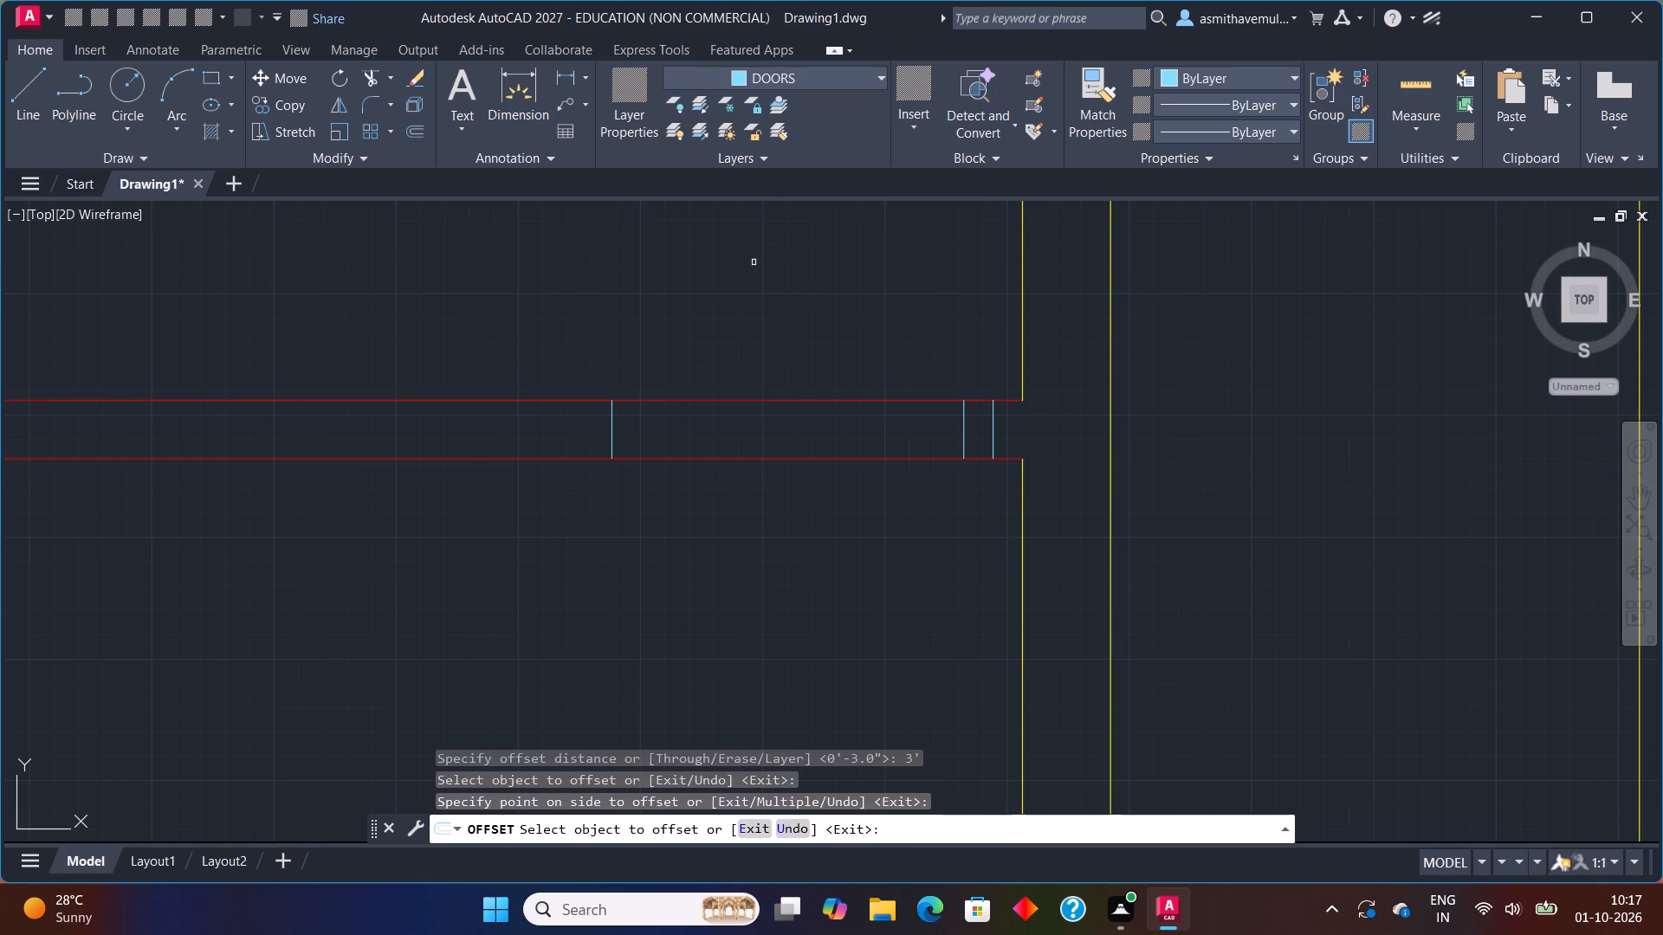
key("Escape")
Offset the line on the opening's left side 3" further left to complete the left door jamb.
key("o")
key("Return")
key("3")
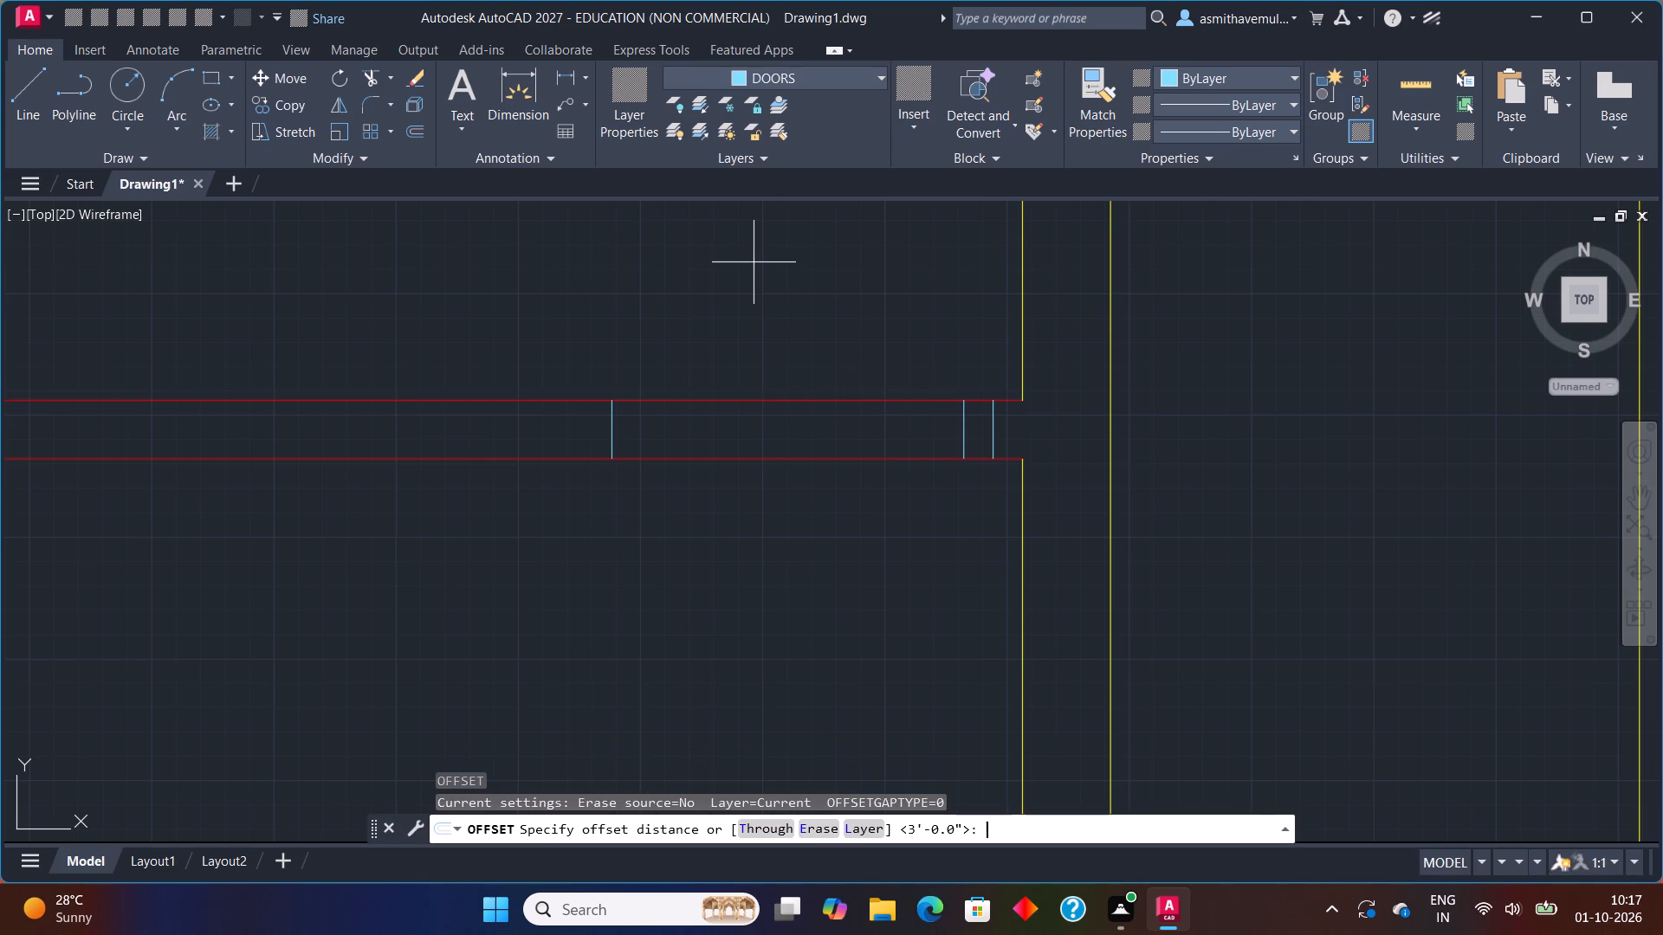
key("shift+quotedbl")
key("Return")
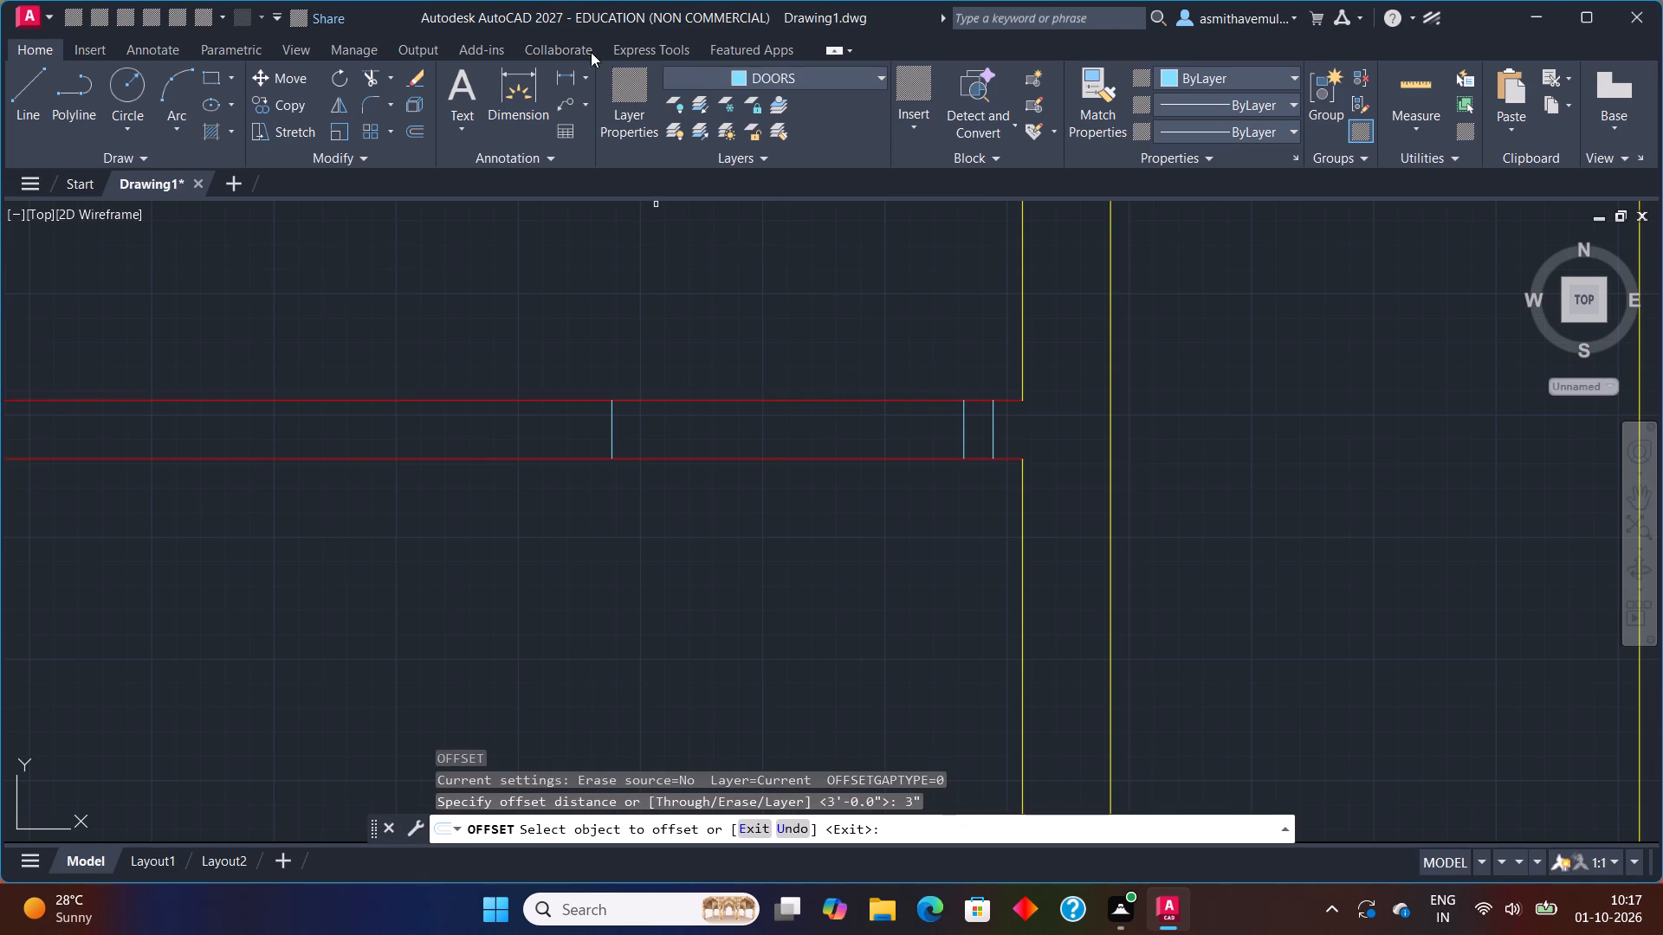
left_click(607, 436)
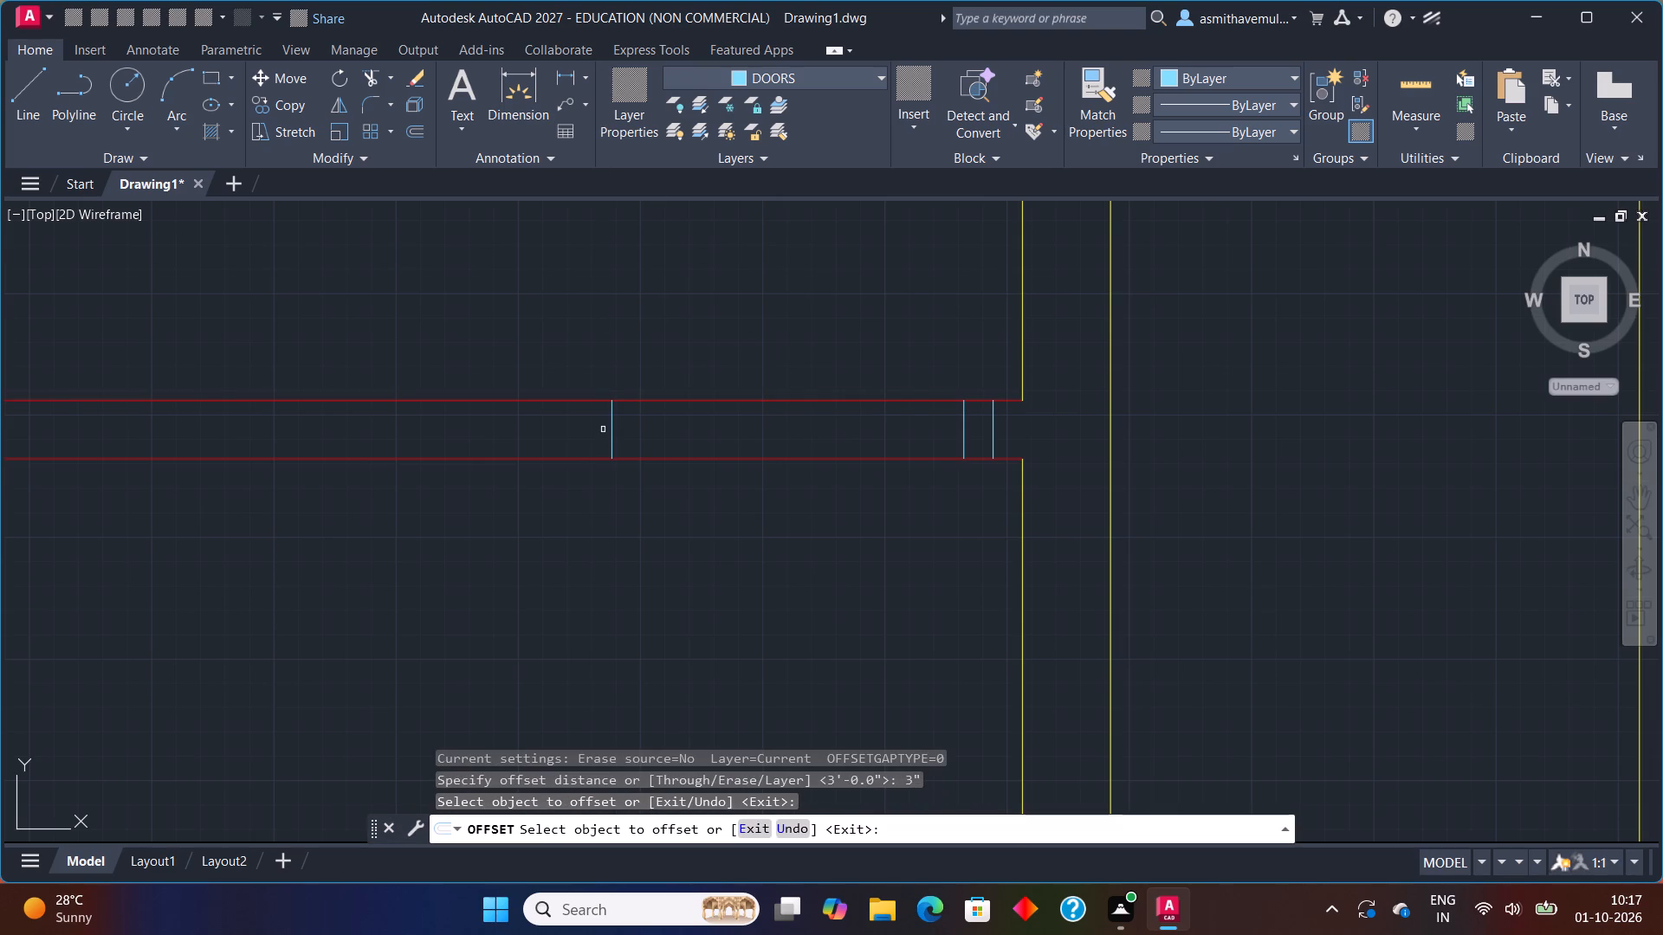
left_click(613, 430)
left_click(585, 420)
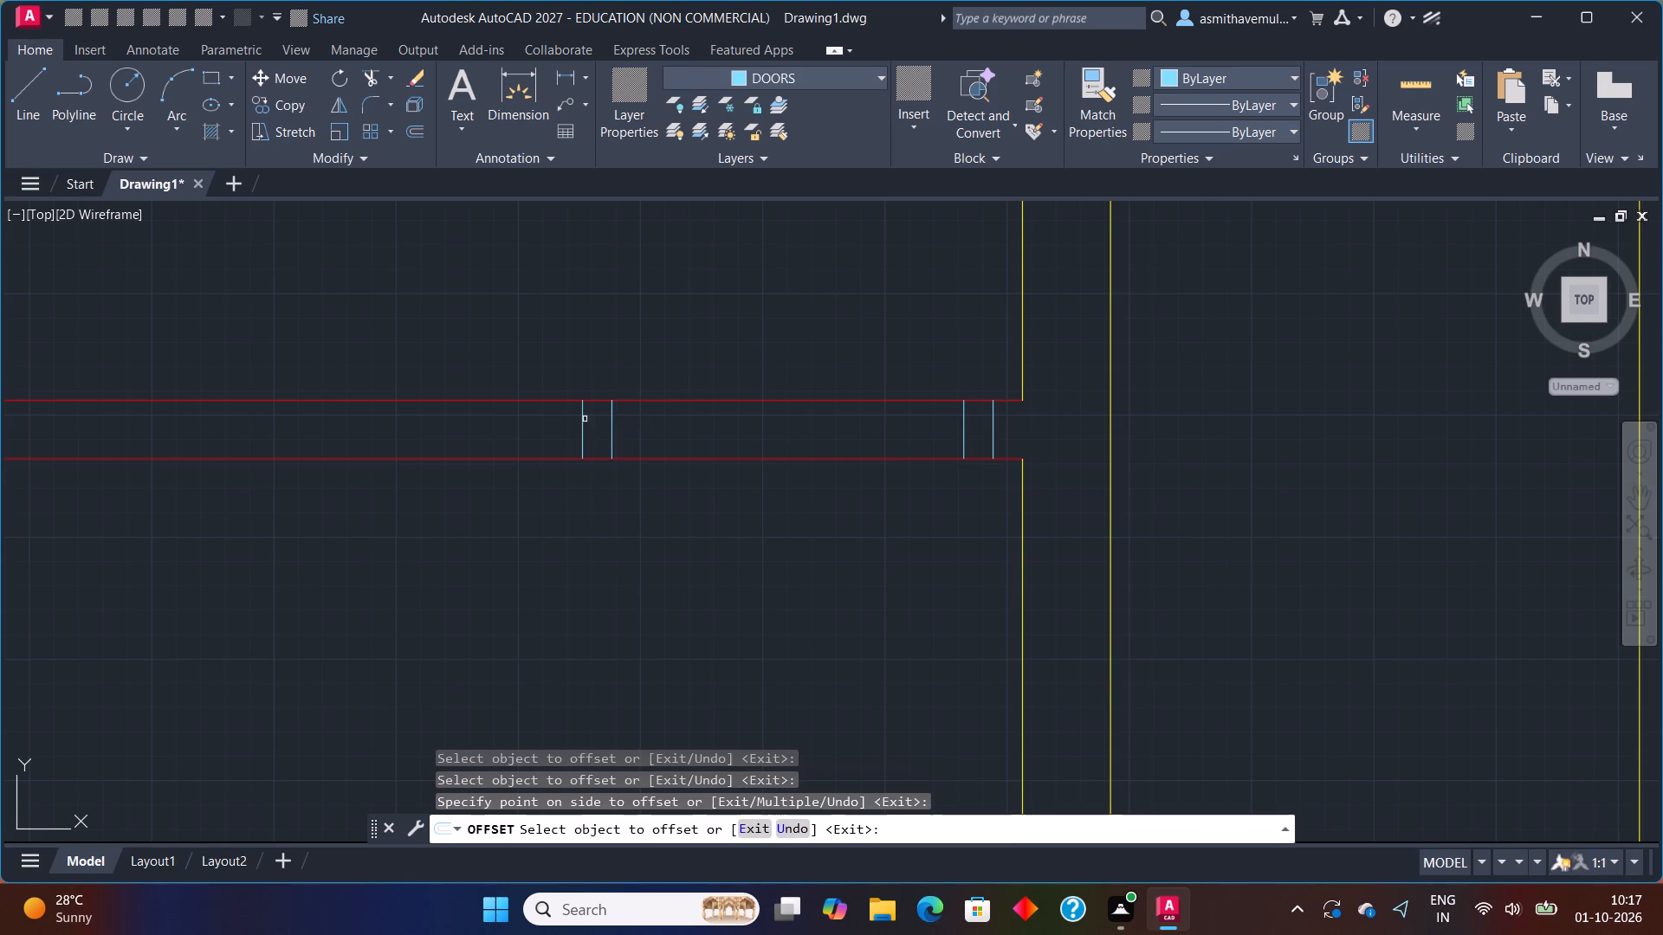
key("Escape")
Trim both wall lines between the two jambs to clear the door opening.
type("TRIM")
key("Return")
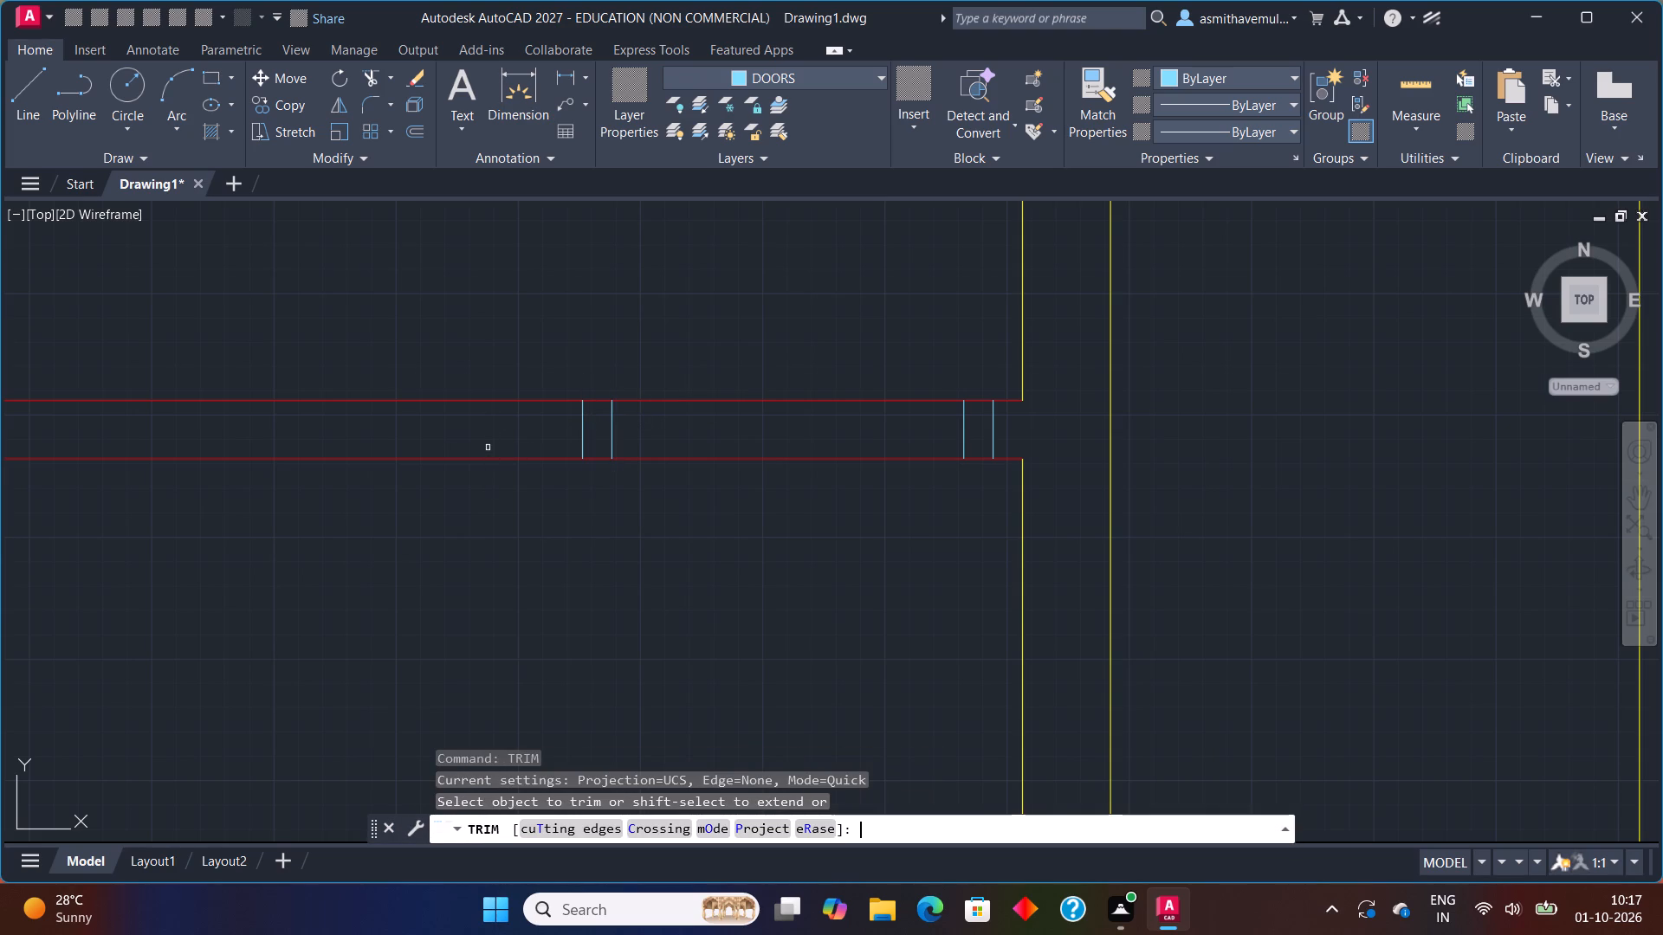
left_click_drag(799, 526, 769, 319)
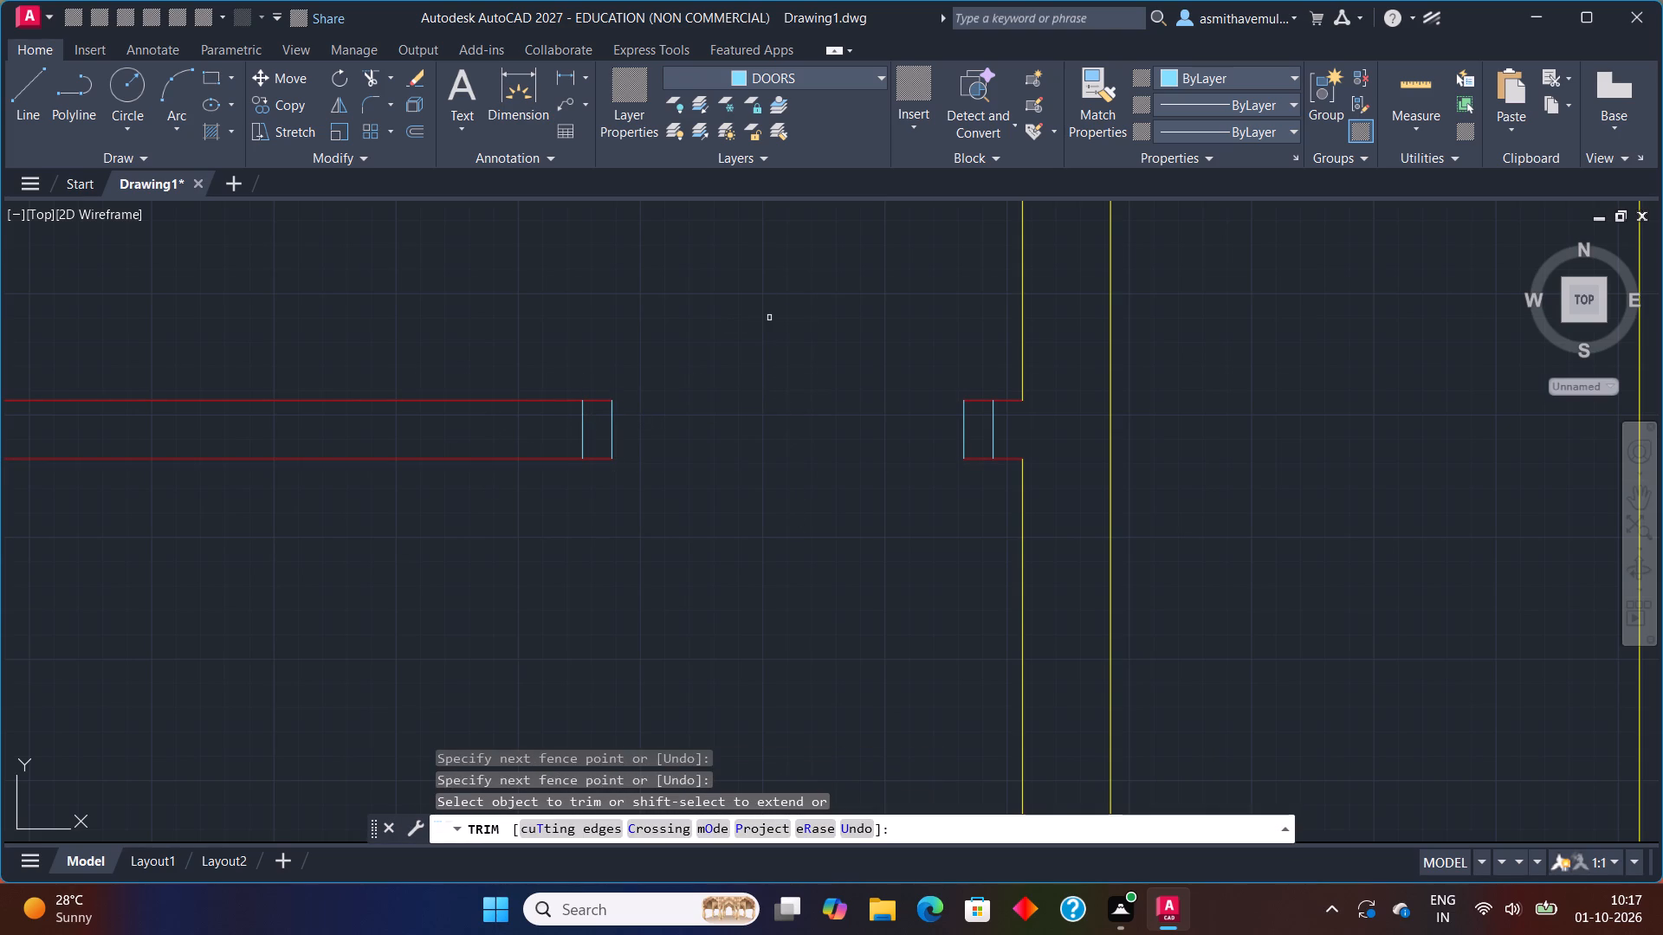
key("Escape")
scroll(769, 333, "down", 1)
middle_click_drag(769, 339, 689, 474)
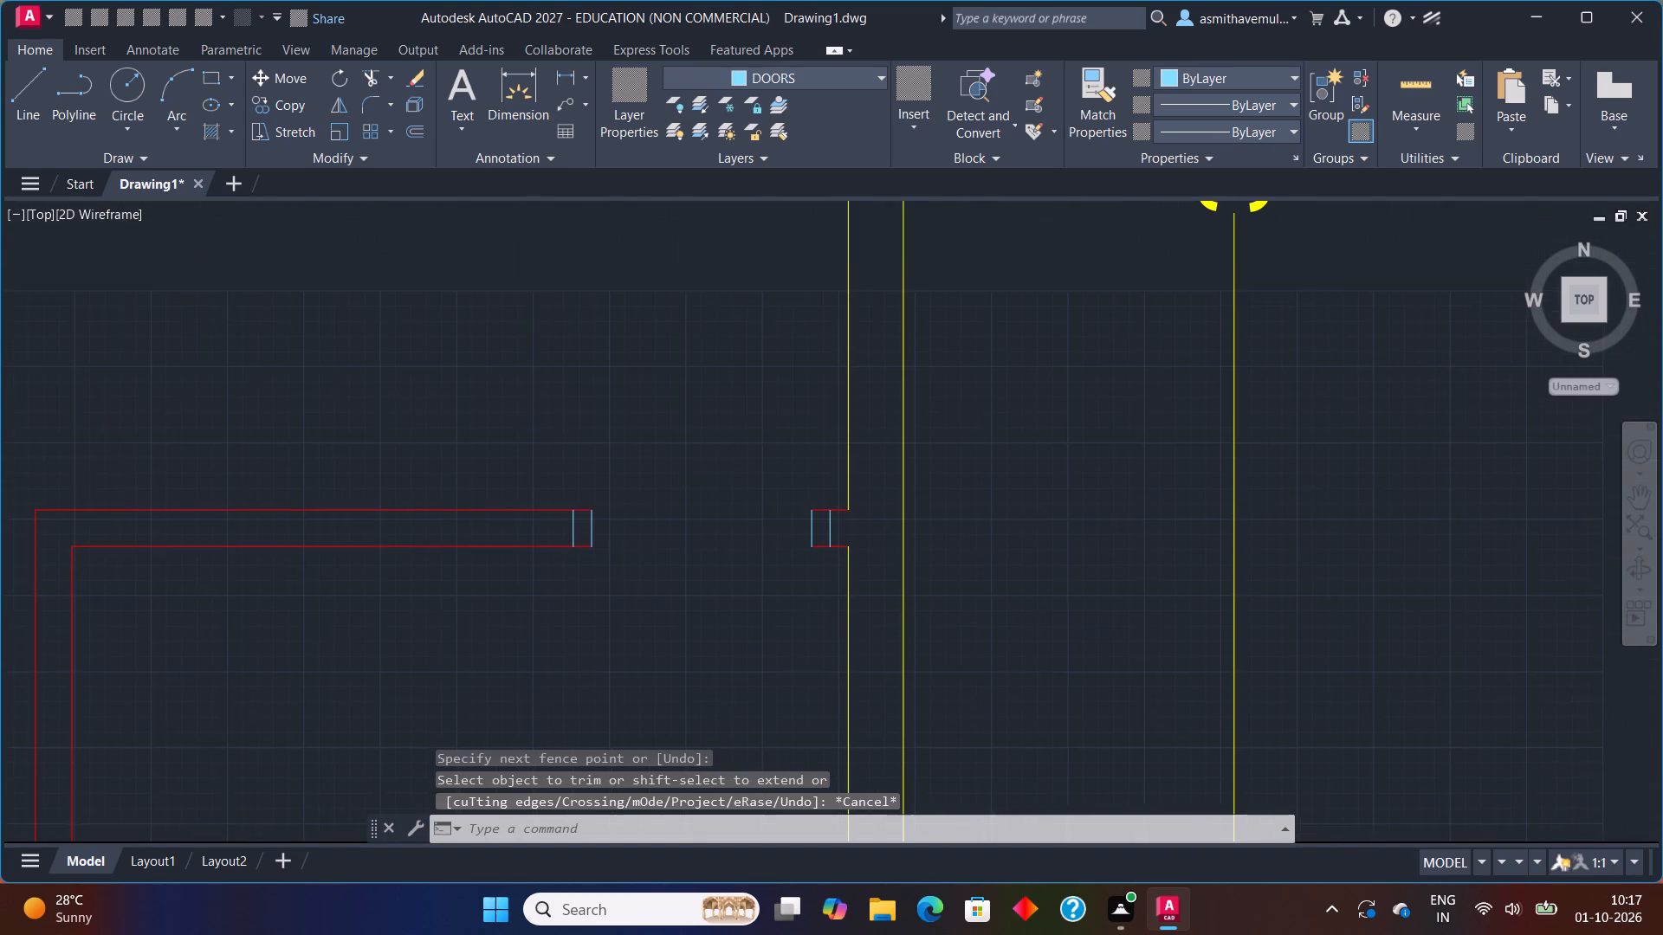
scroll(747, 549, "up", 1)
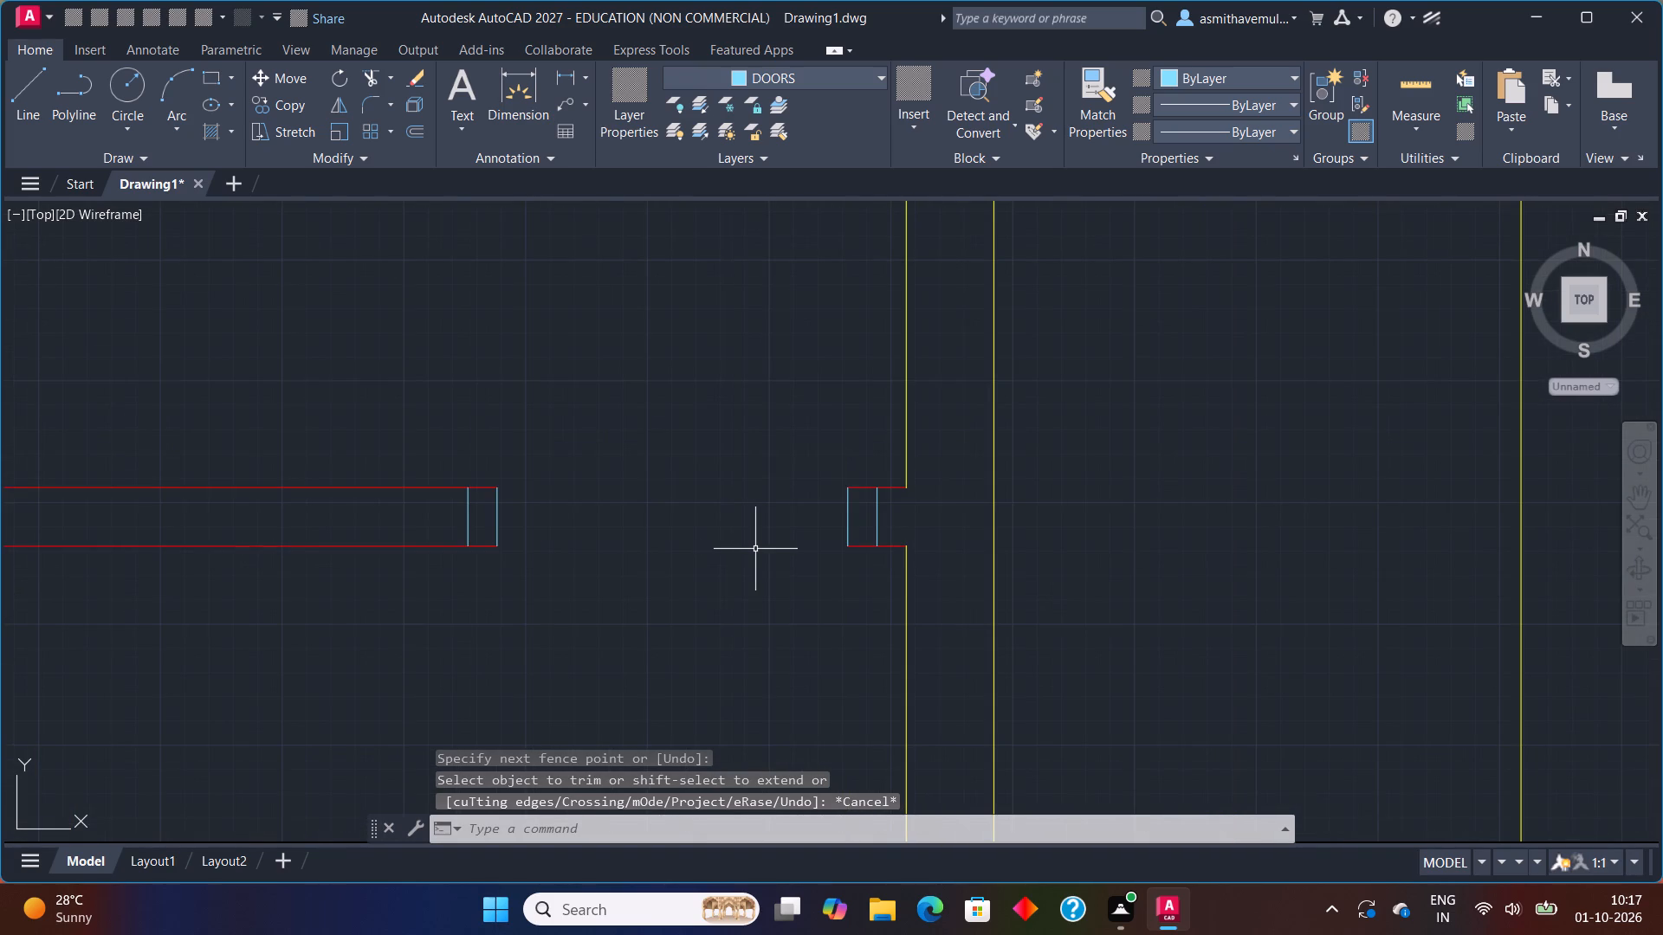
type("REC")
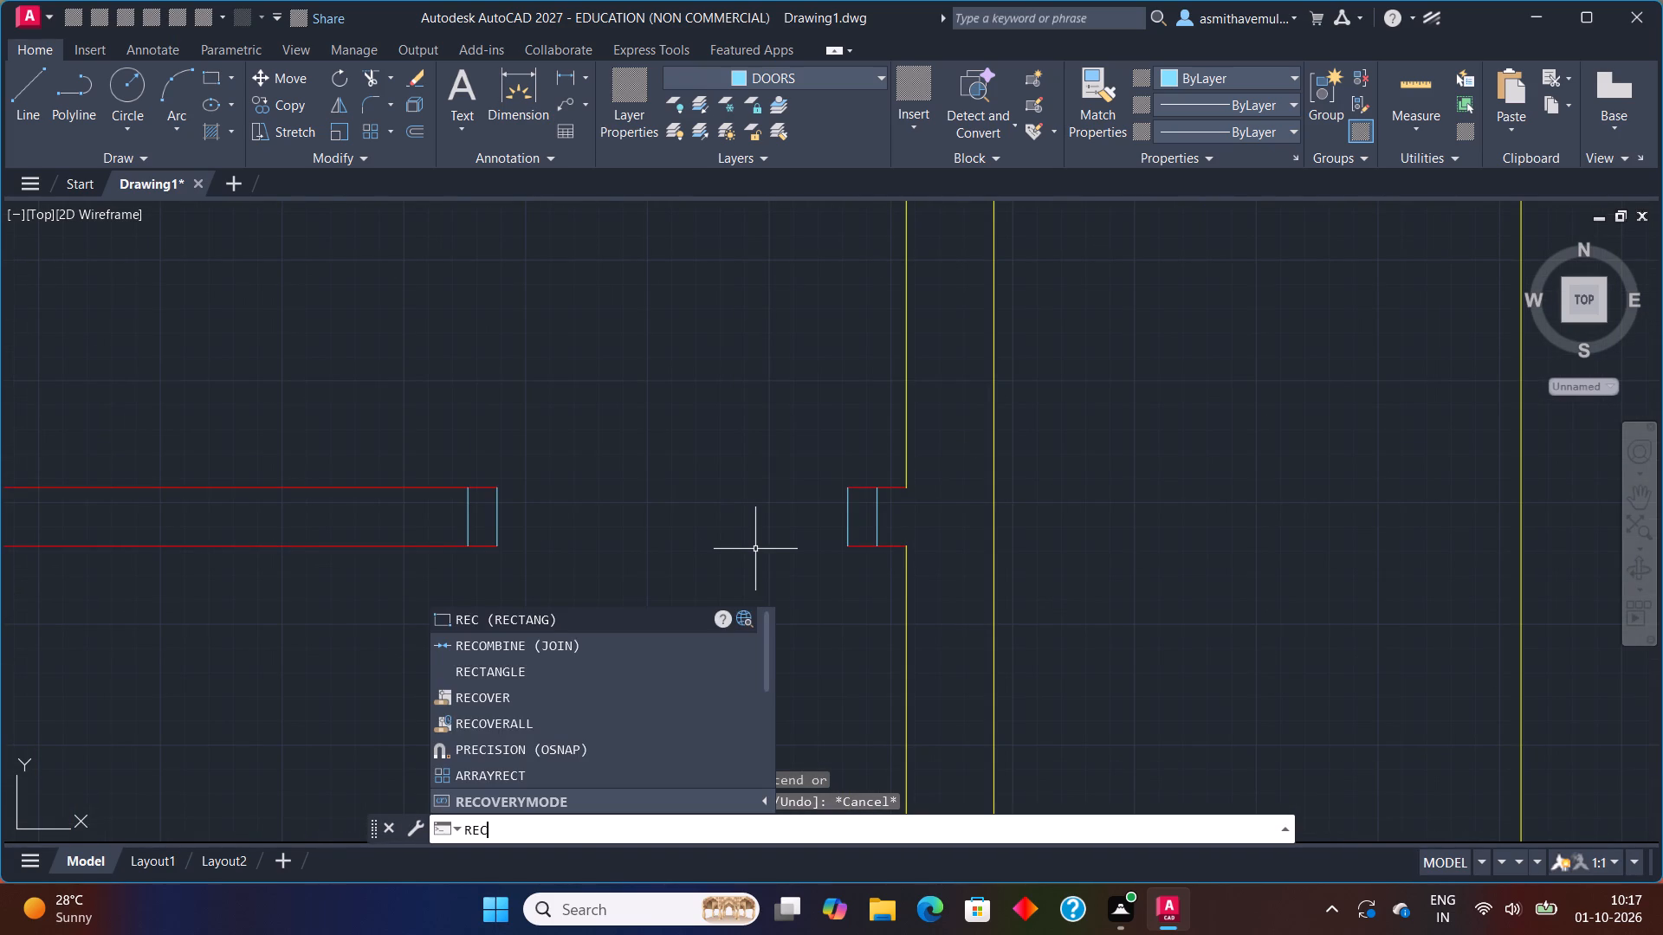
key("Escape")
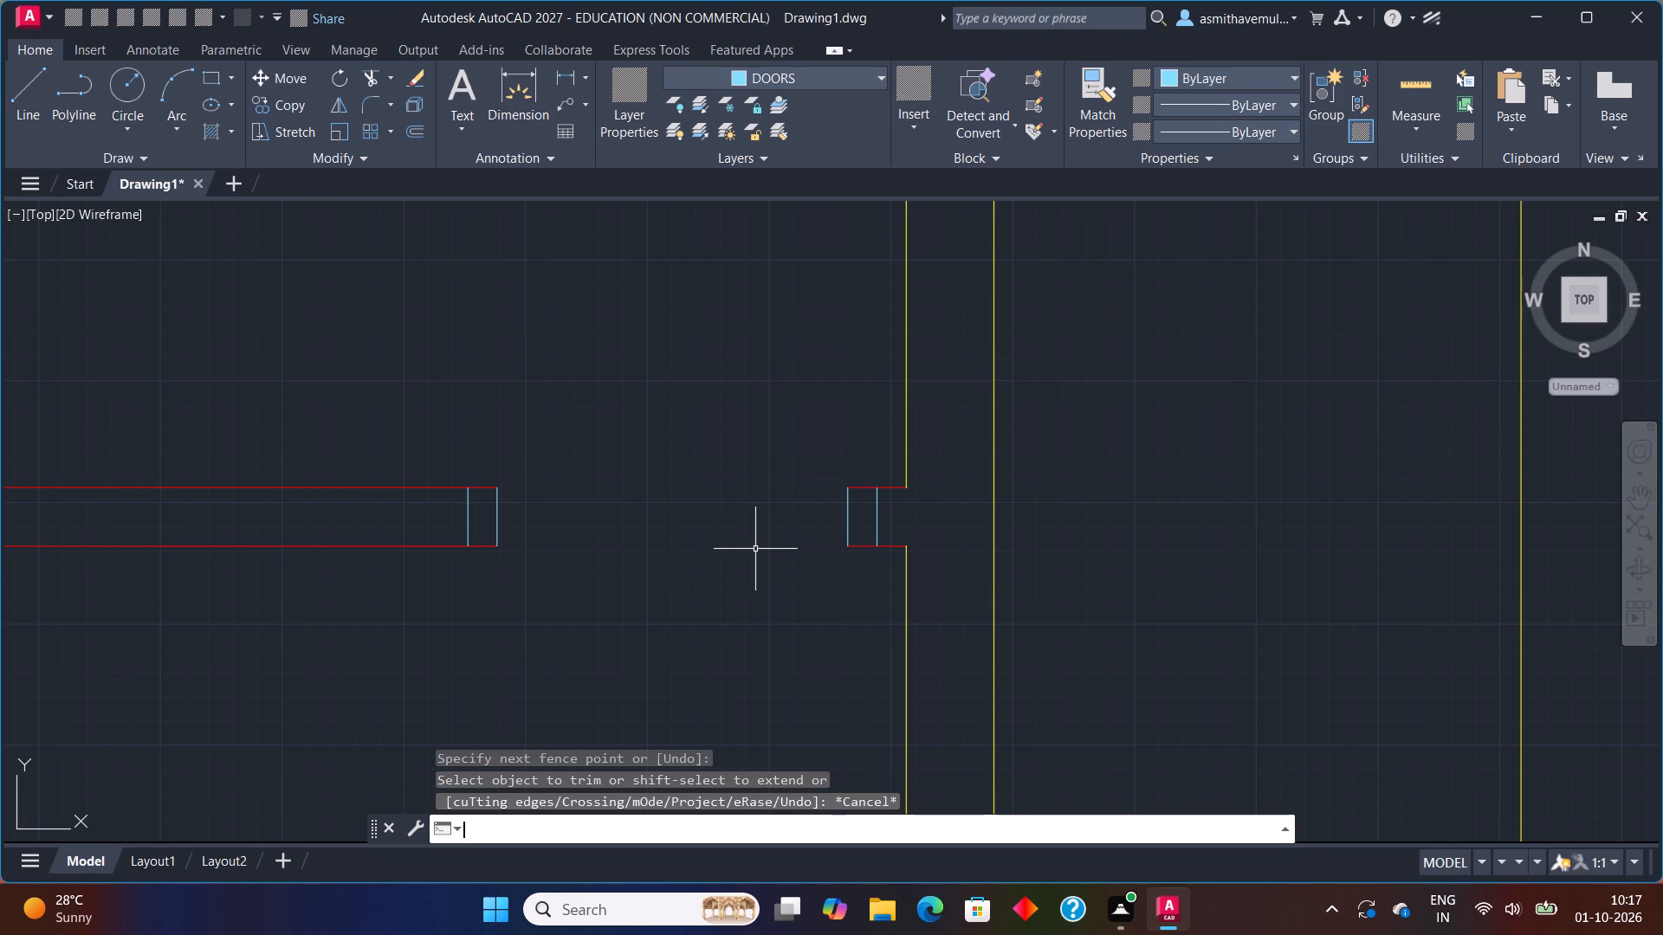
Undo the trimmed door opening beside the yellow outer wall, including its jamb offsets and the starting line across the wall.
key("ctrl+z")
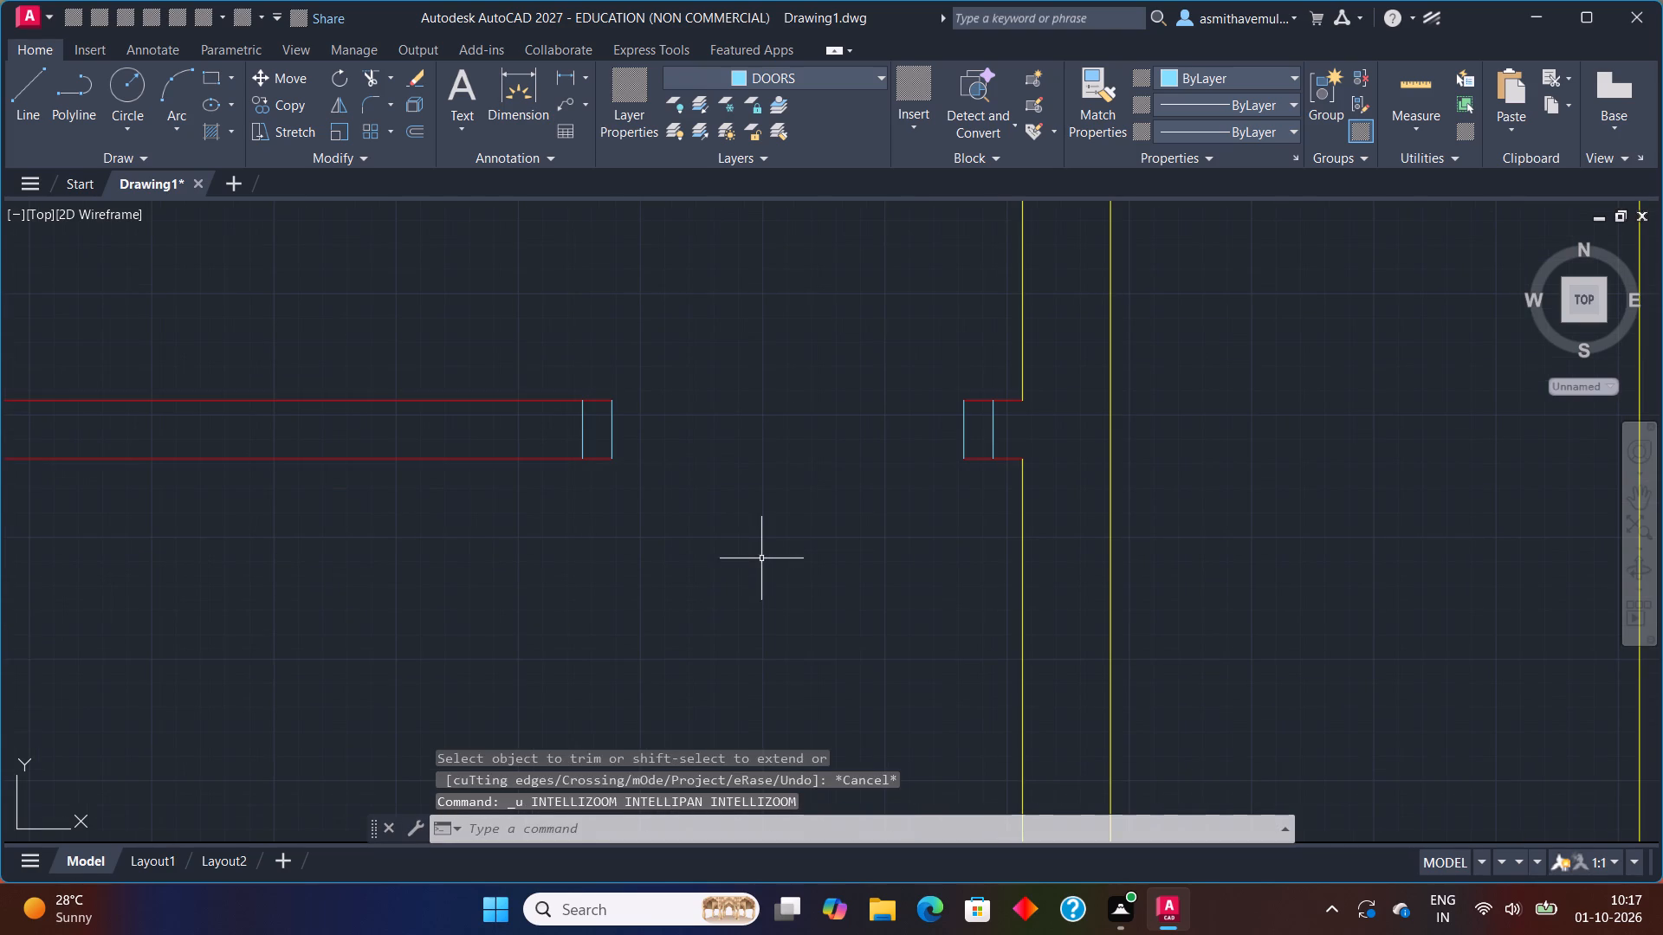
key("ctrl+z")
key("ctrl+z")
key("ctrl+z")
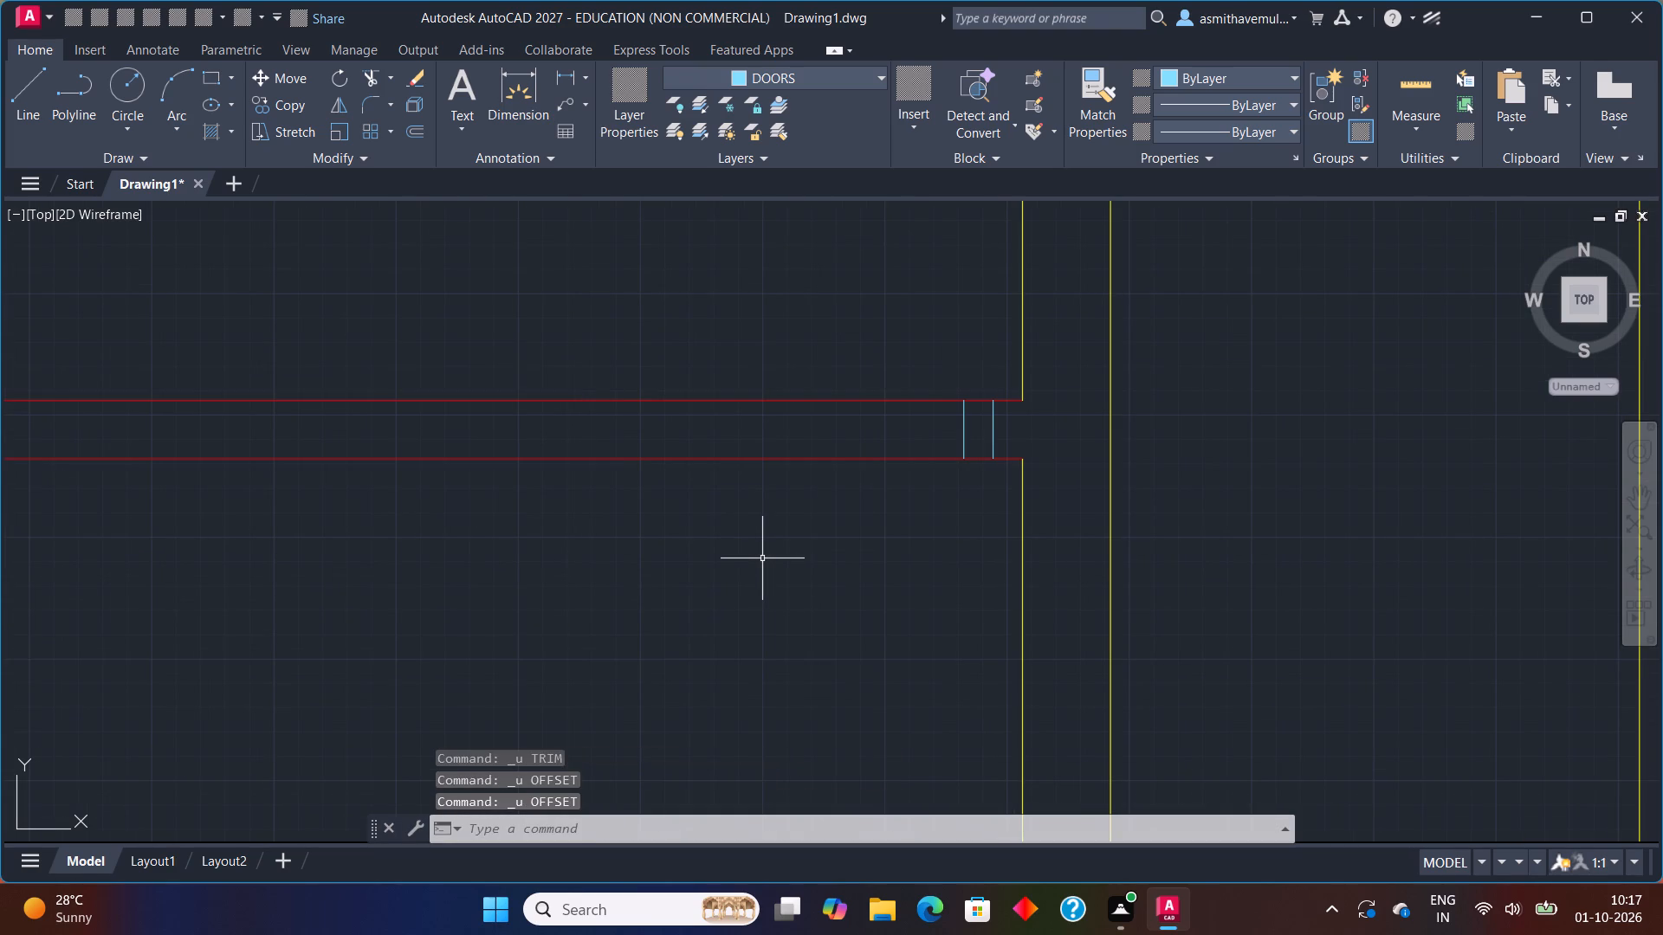
key("ctrl+z")
key("ctrl+z")
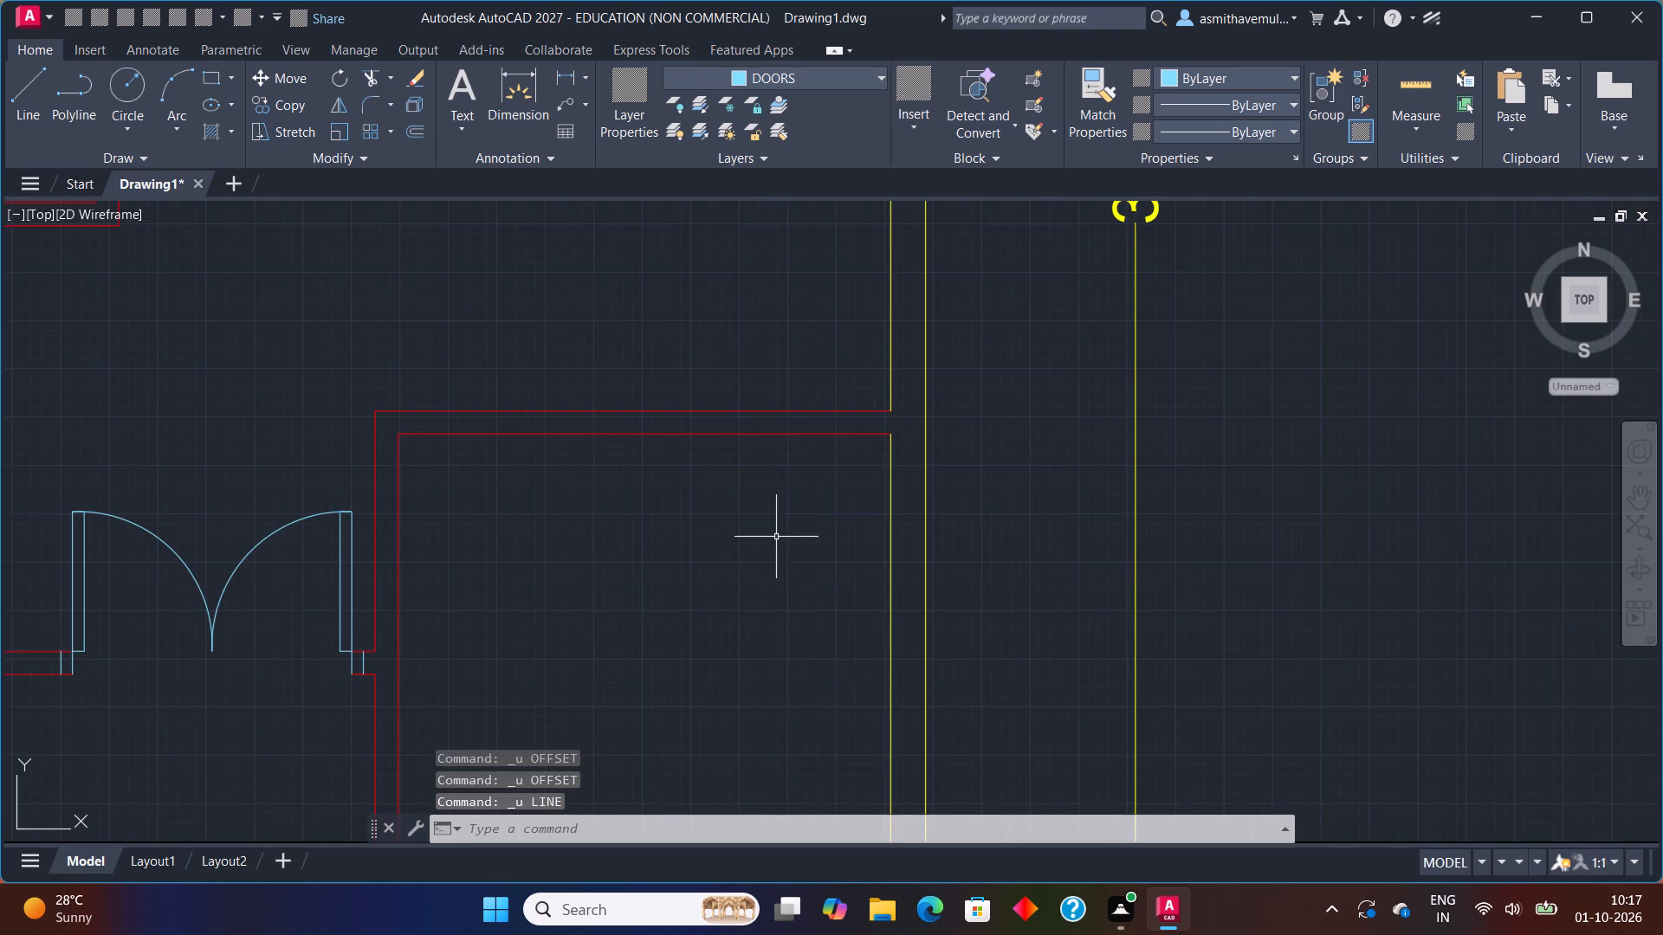
Draw a line across the horizontal red inner wall, starting 3" to the right of the room's upper-left inside corner.
scroll(507, 474, "up", 1)
middle_click_drag(504, 473, 643, 577)
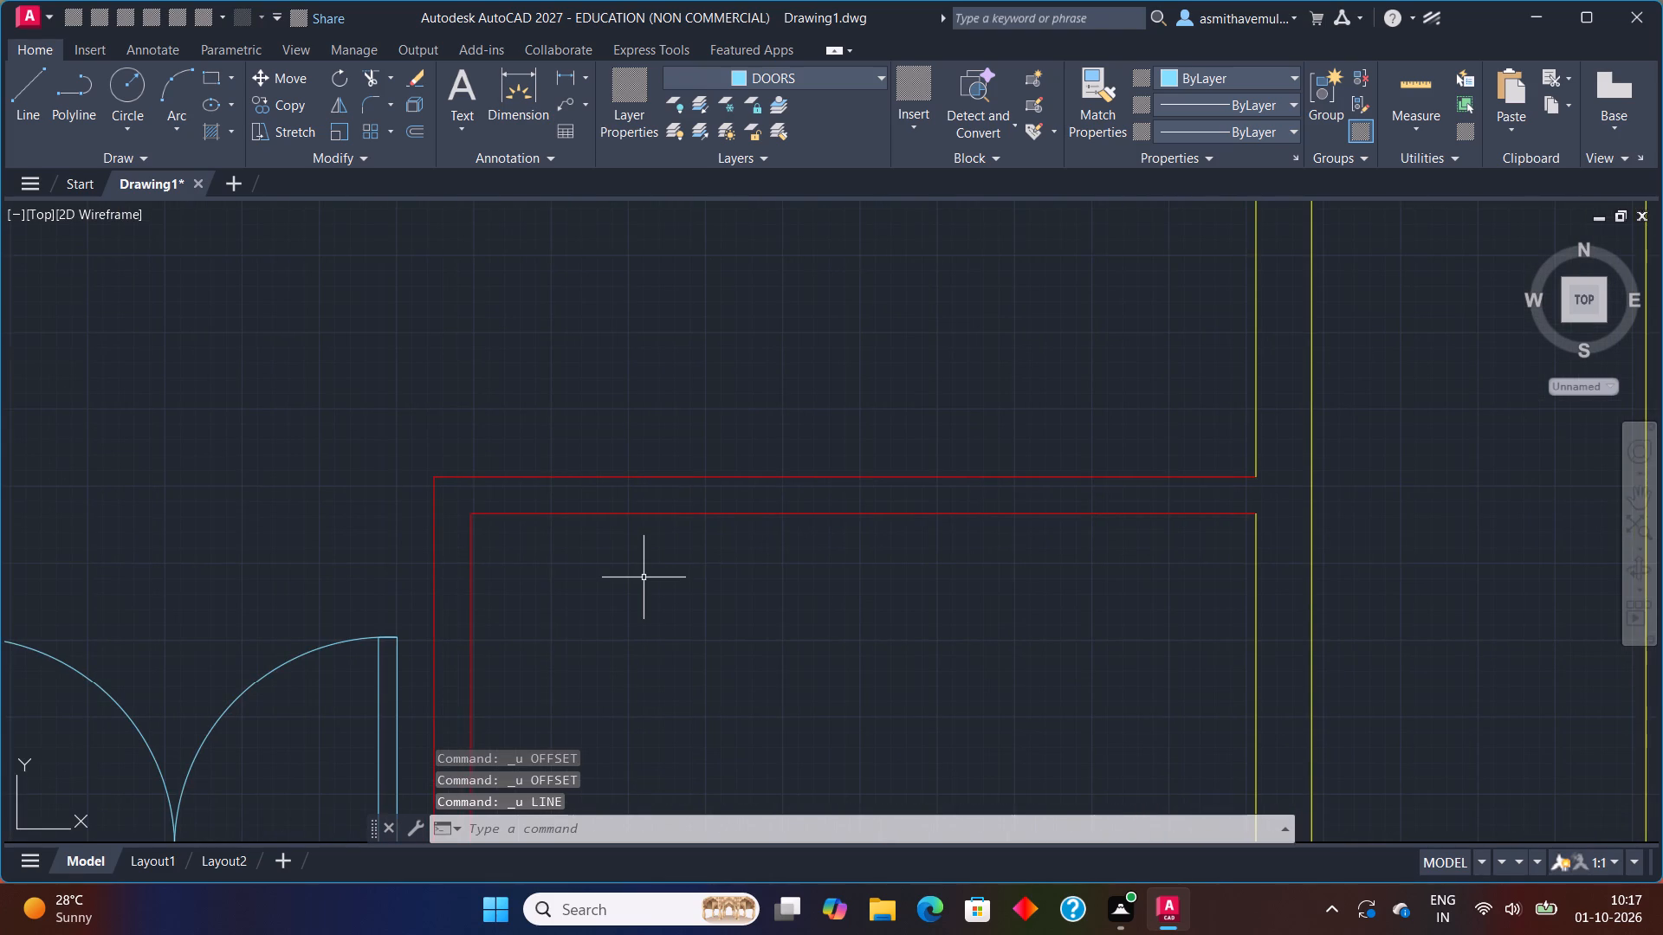
key("l")
key("Return")
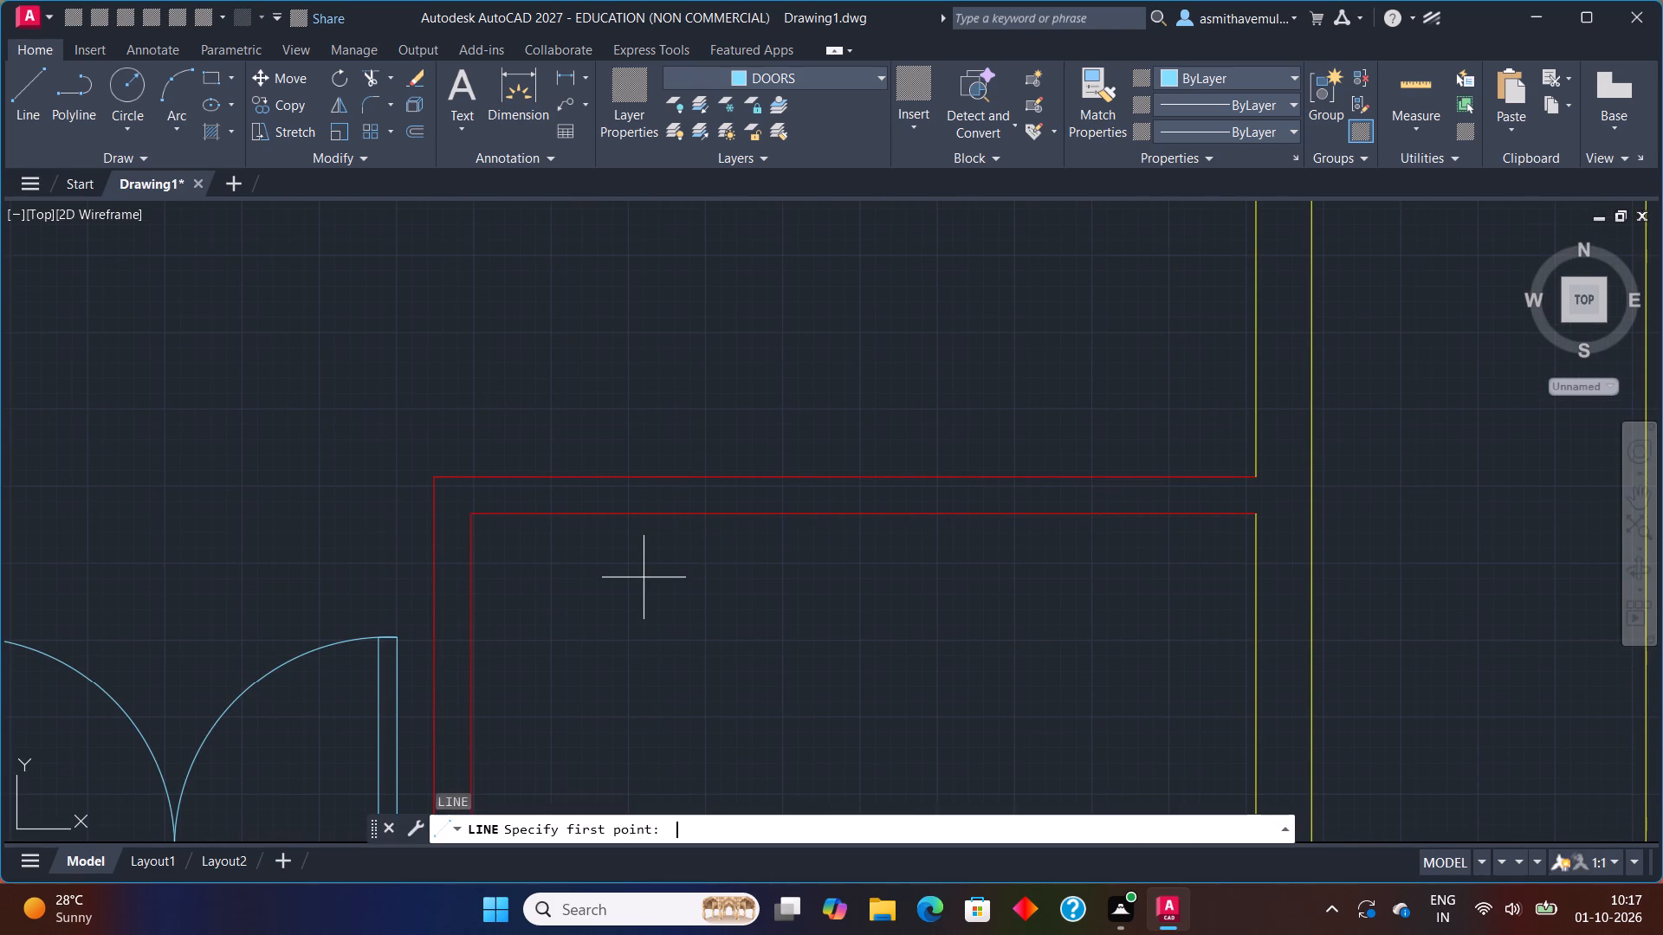
key("d")
key("BackSpace")
type("FROM")
key("Return")
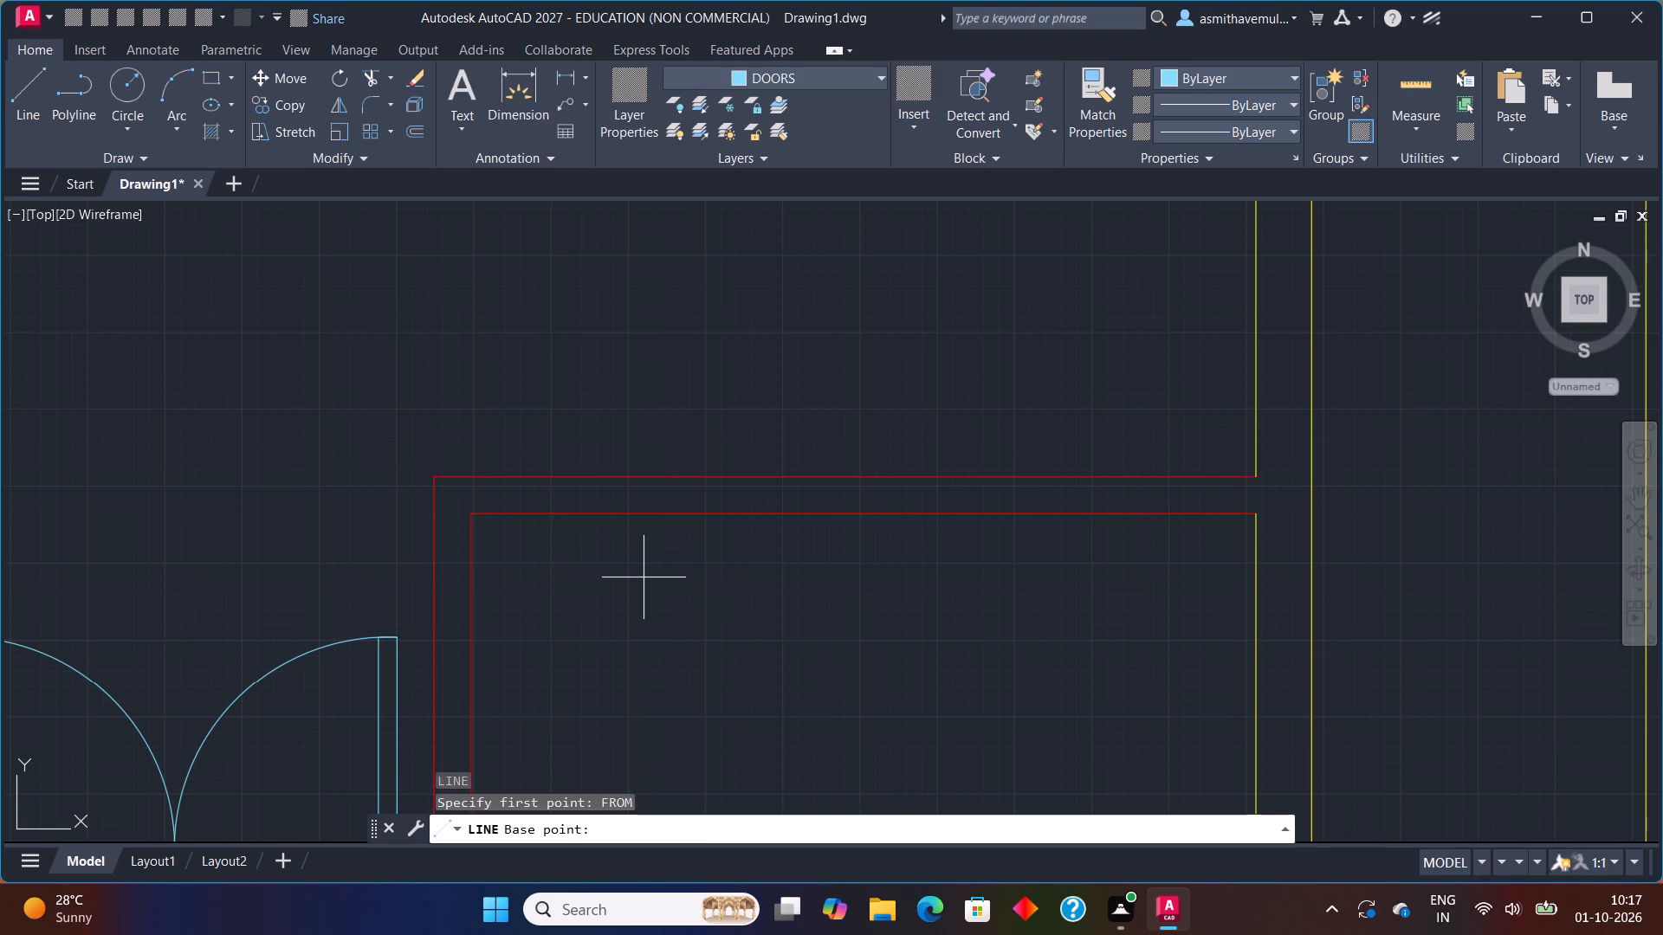
left_click(476, 519)
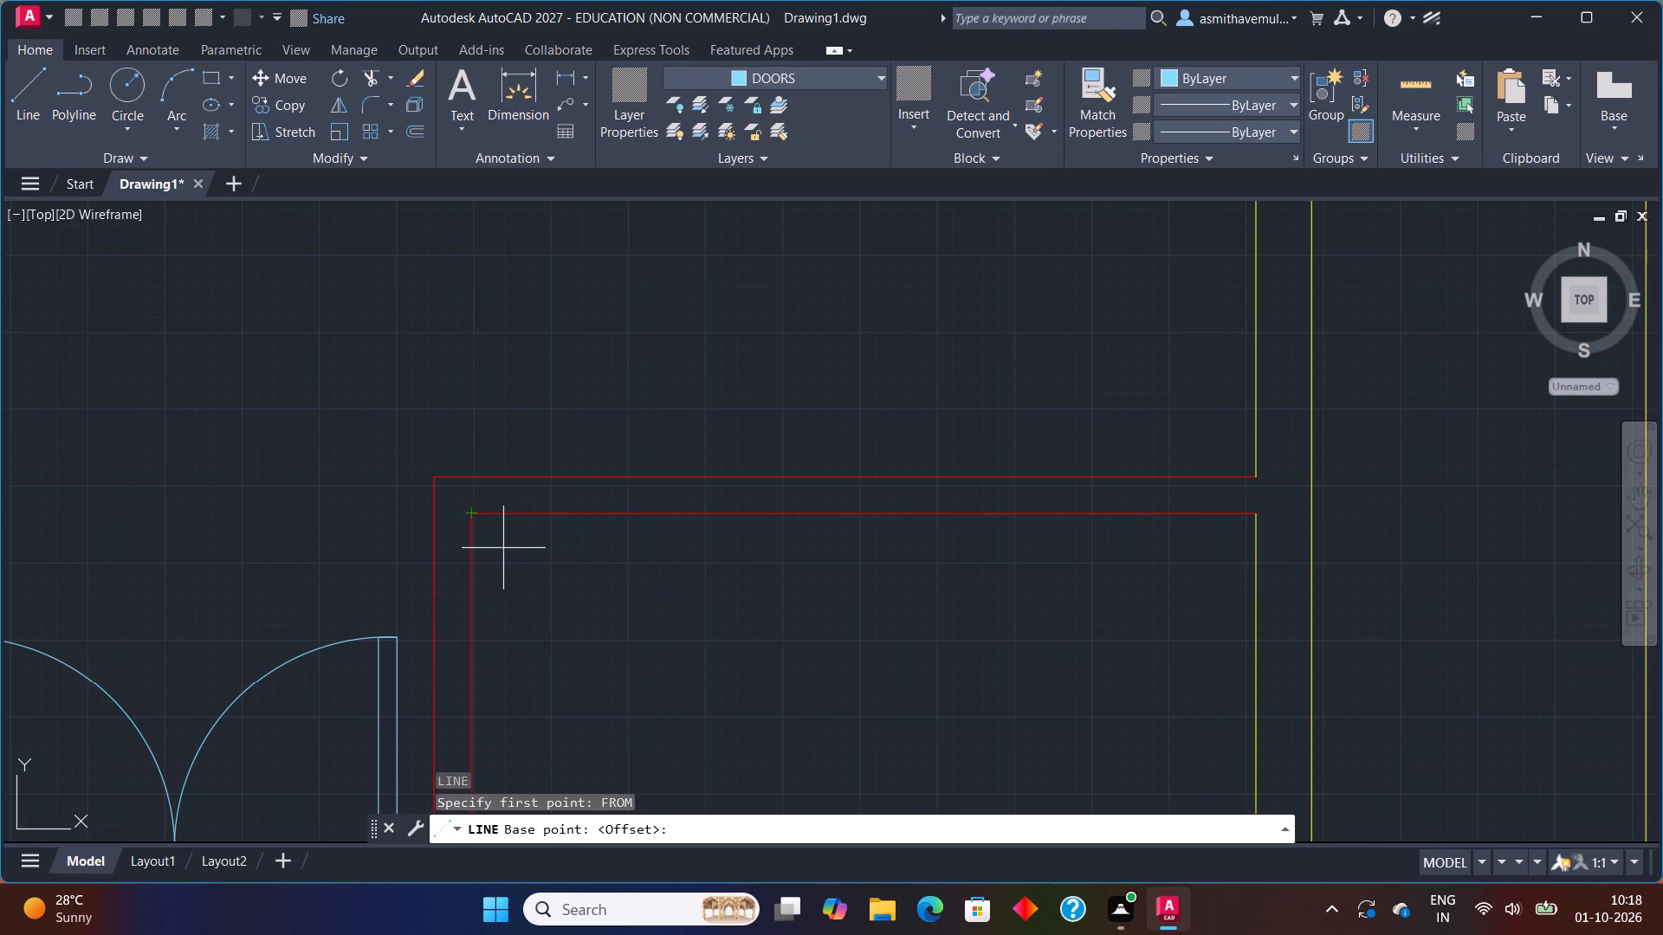
type("@3")
type("\",0")
key("backslash")
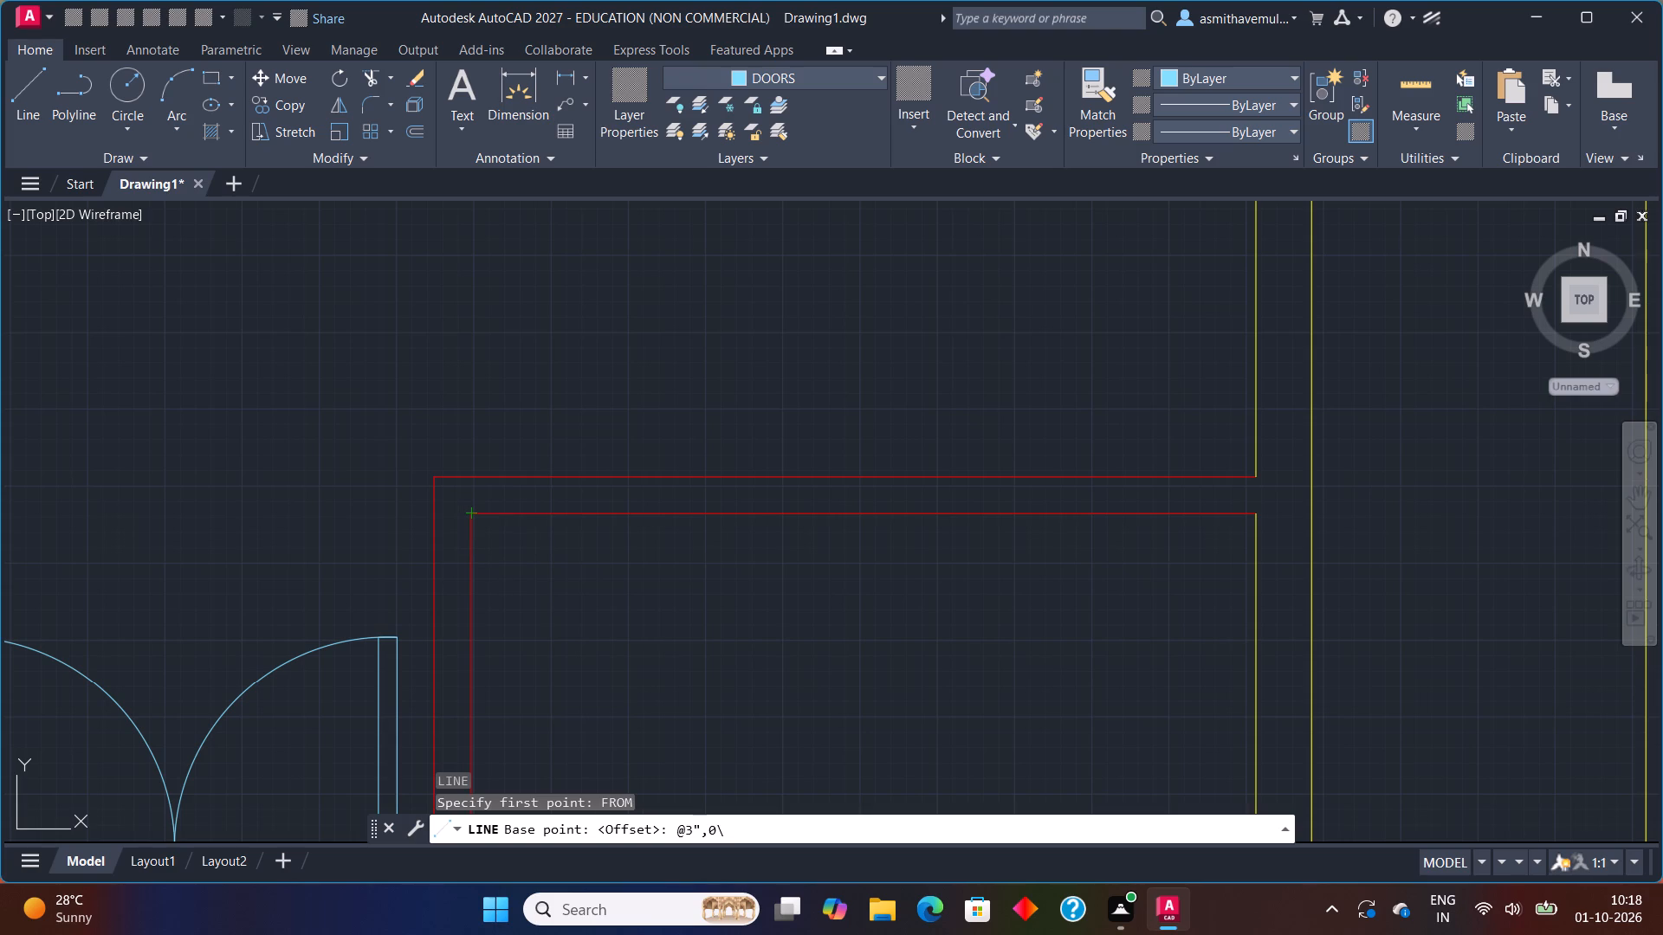
key("BackSpace")
key("Return")
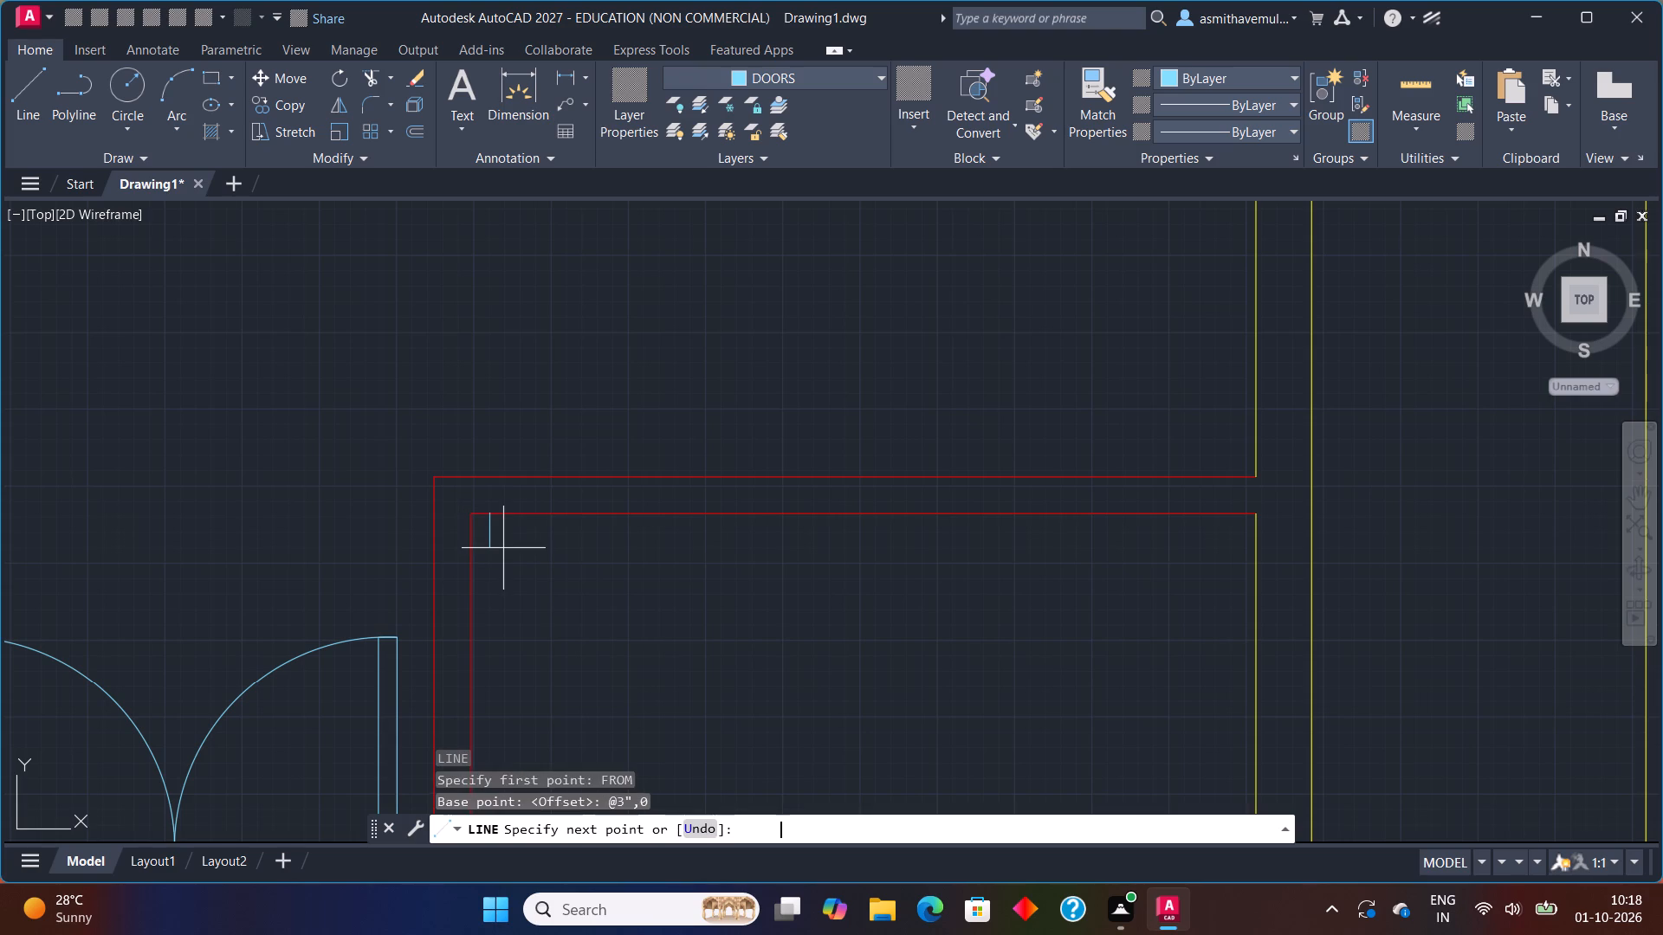
scroll(491, 471, "up", 2)
left_click(481, 483)
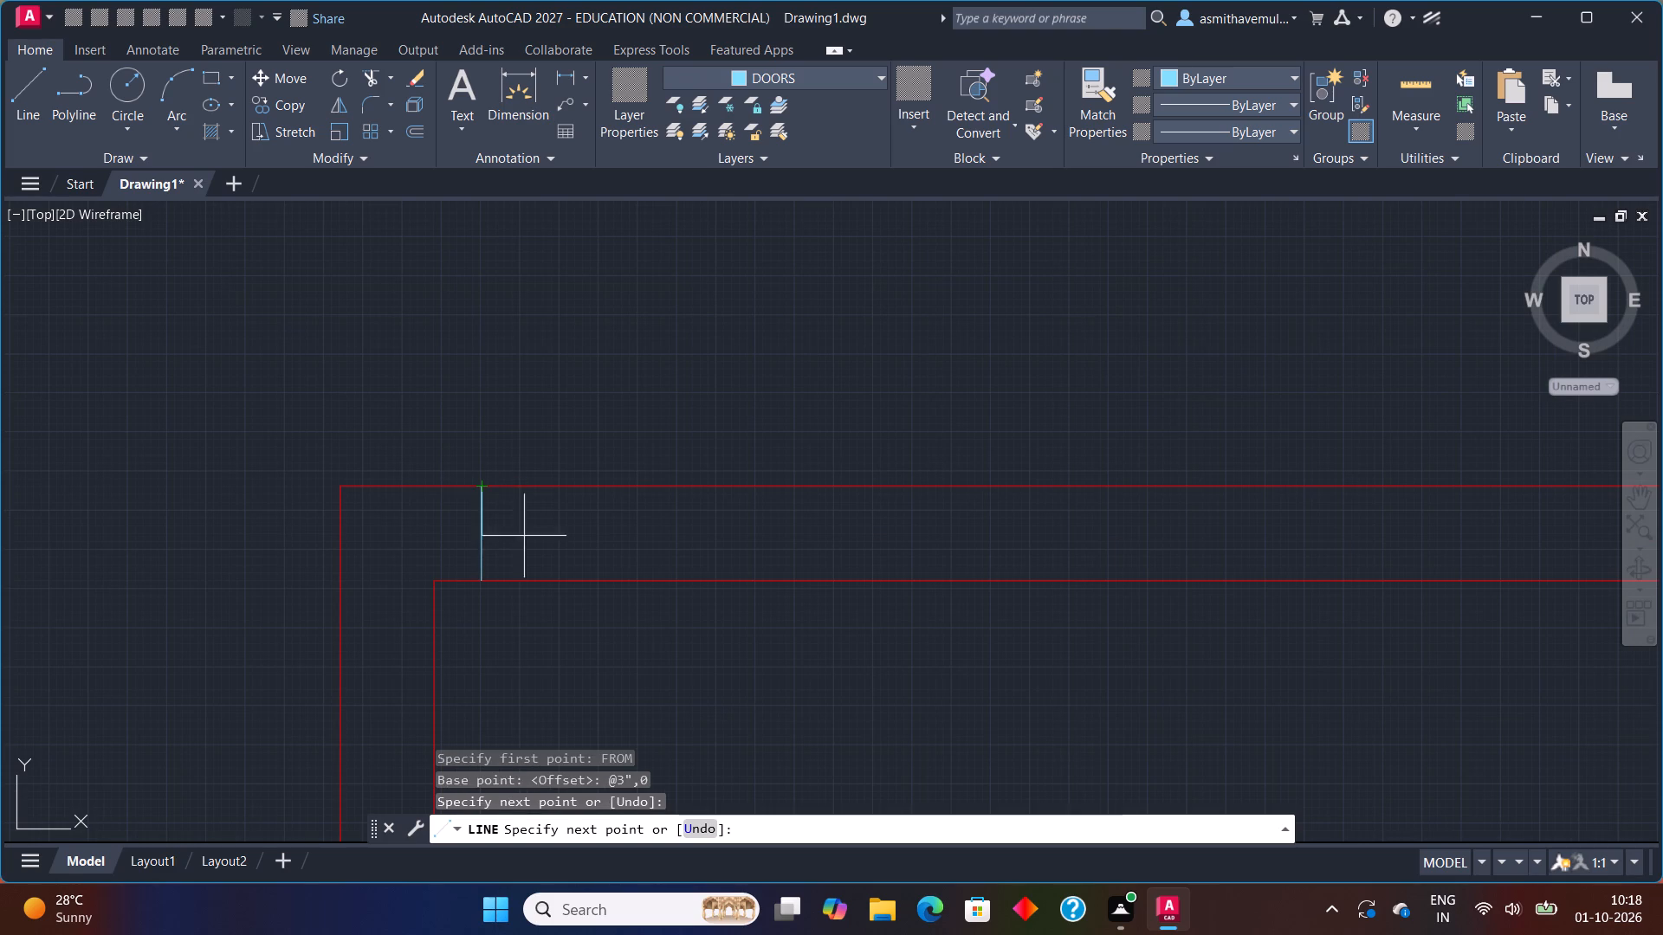
key("Escape")
Offset the new line across the wall 3" to the right to complete the left door jamb.
key("o")
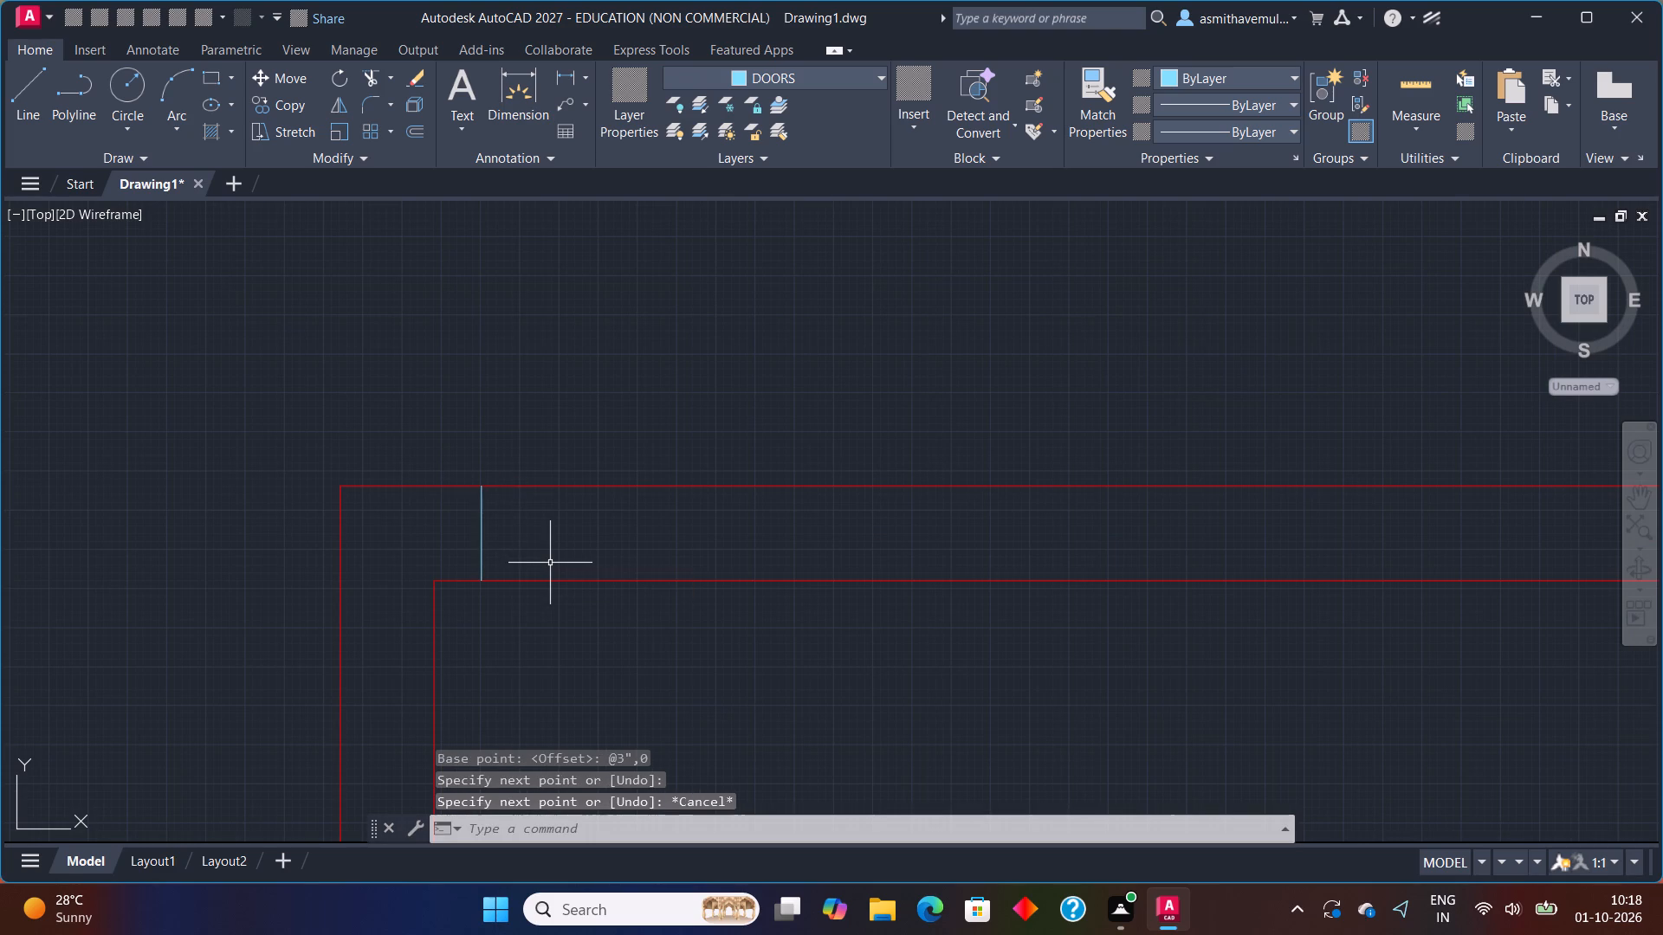
key("Return")
key("3")
key("shift+quotedbl")
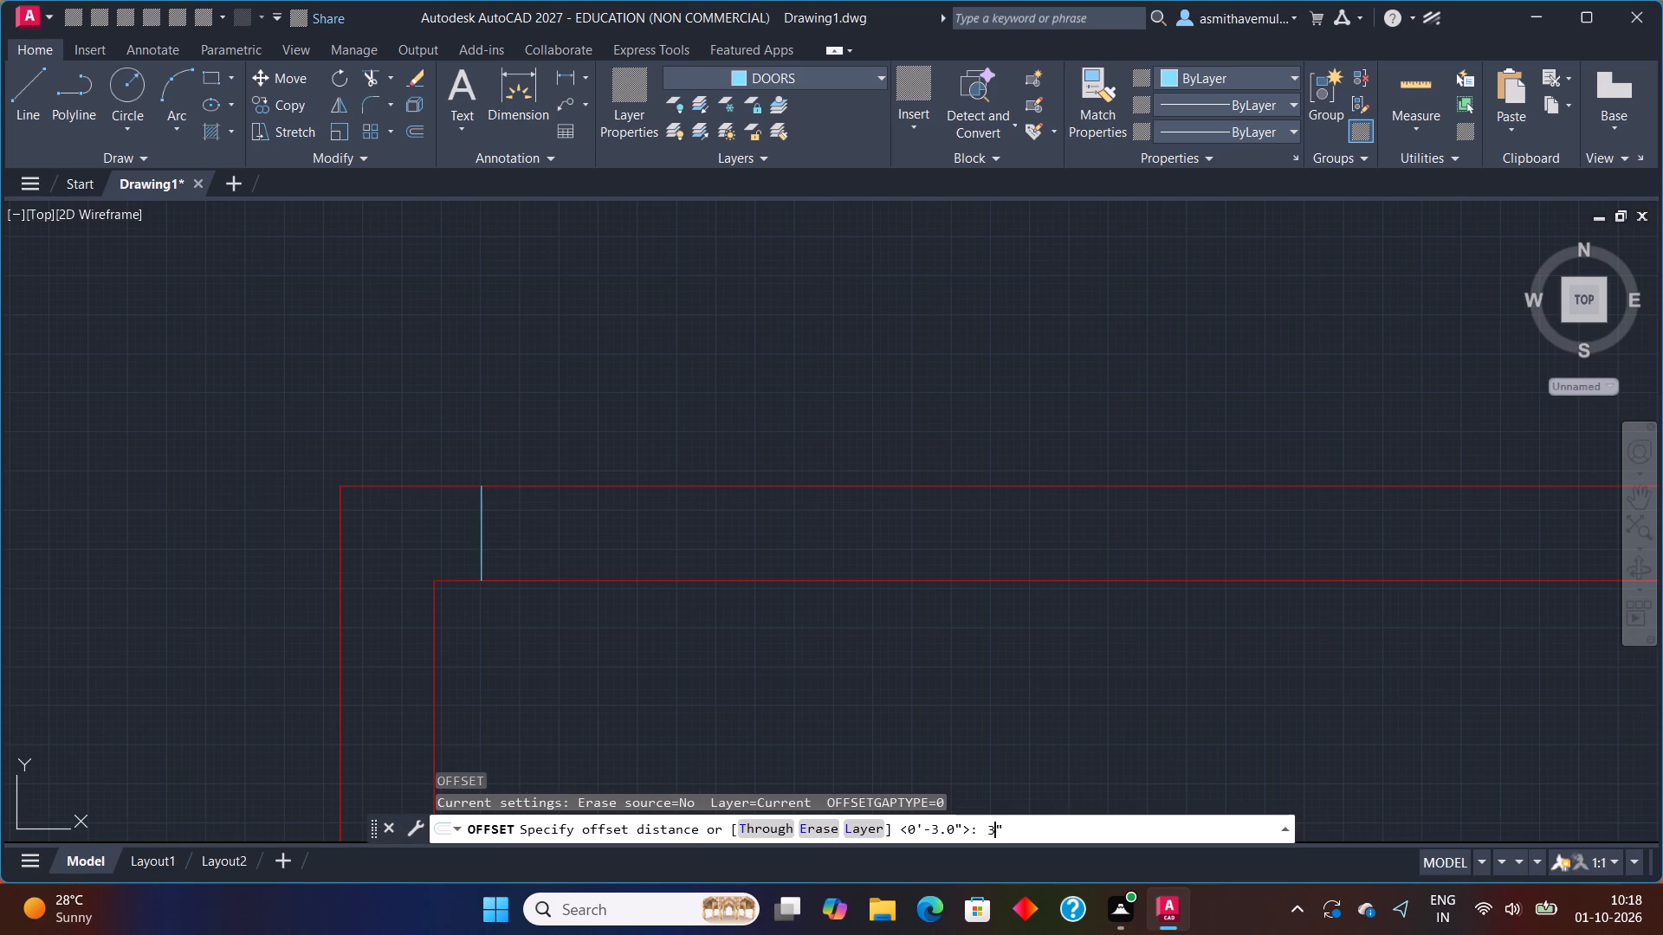
key("Return")
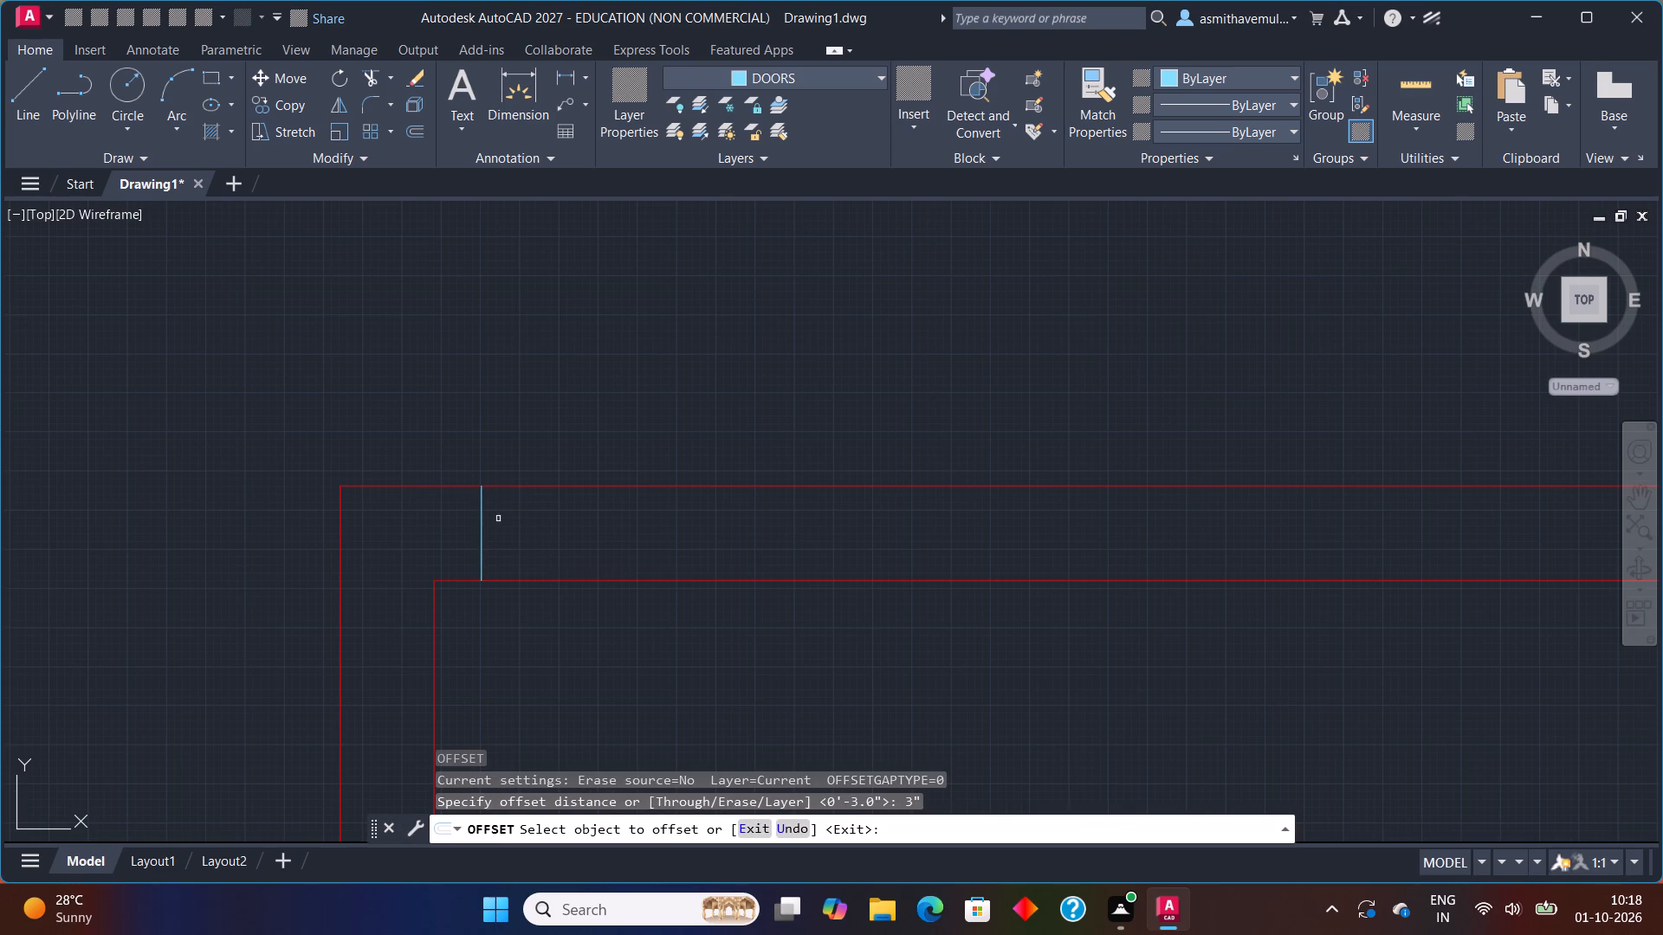
left_click(482, 528)
left_click(618, 551)
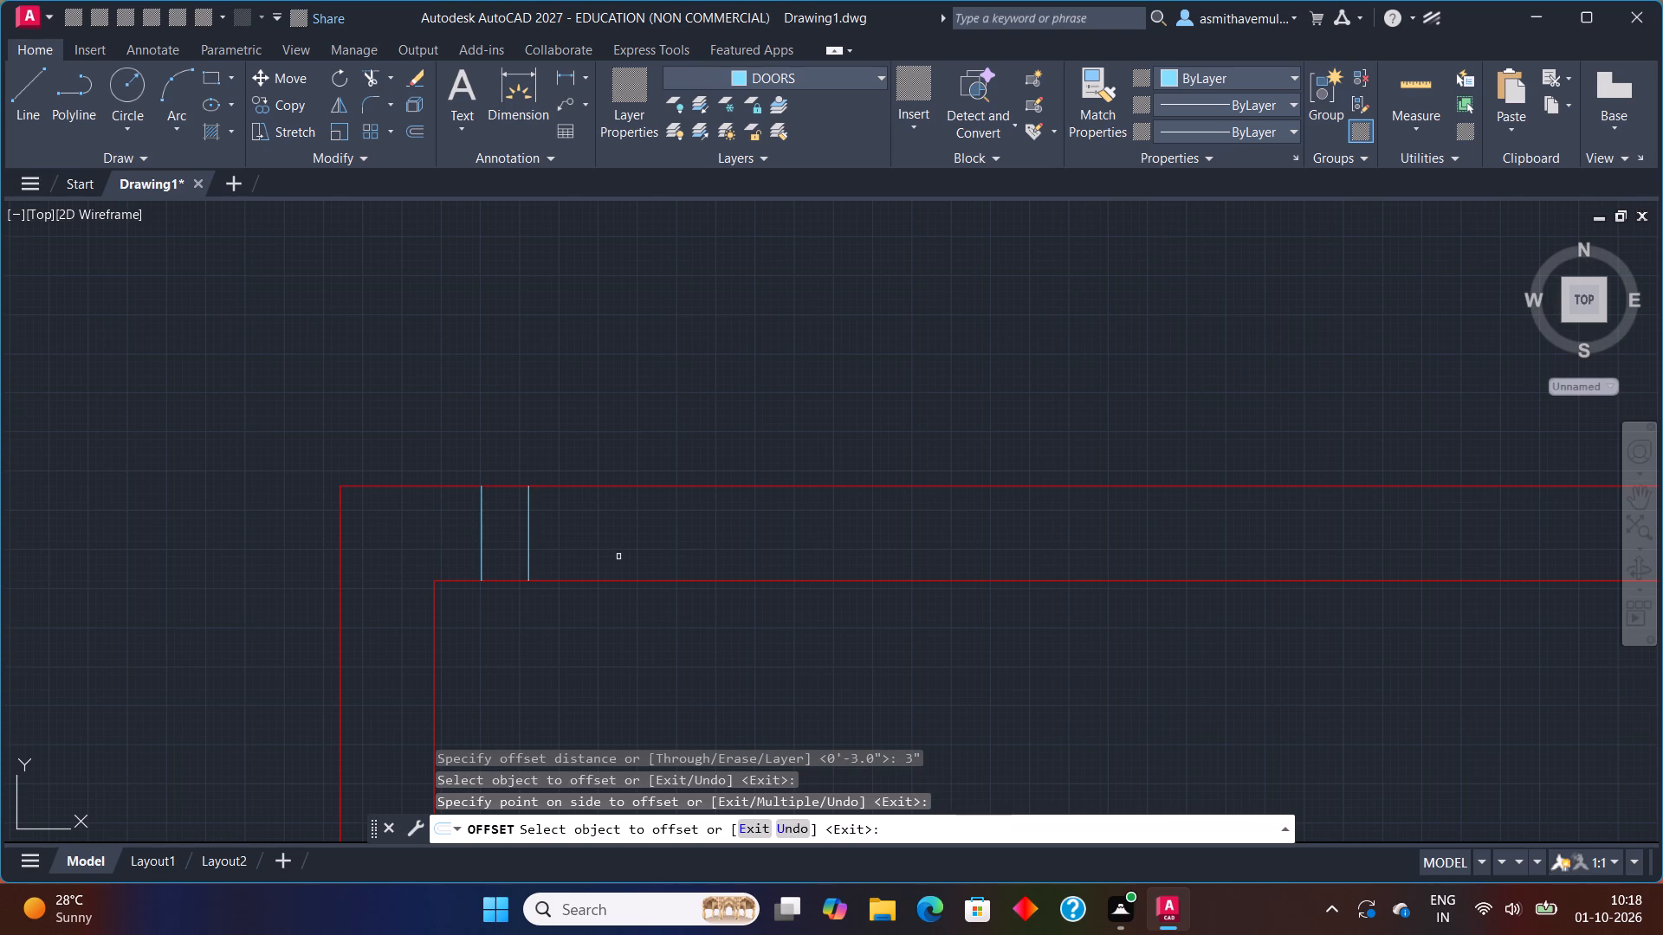
key("Escape")
Offset the left jamb's inner line 3' to the right to mark the other side of the door opening.
key("o")
key("Return")
key("3")
key("F3")
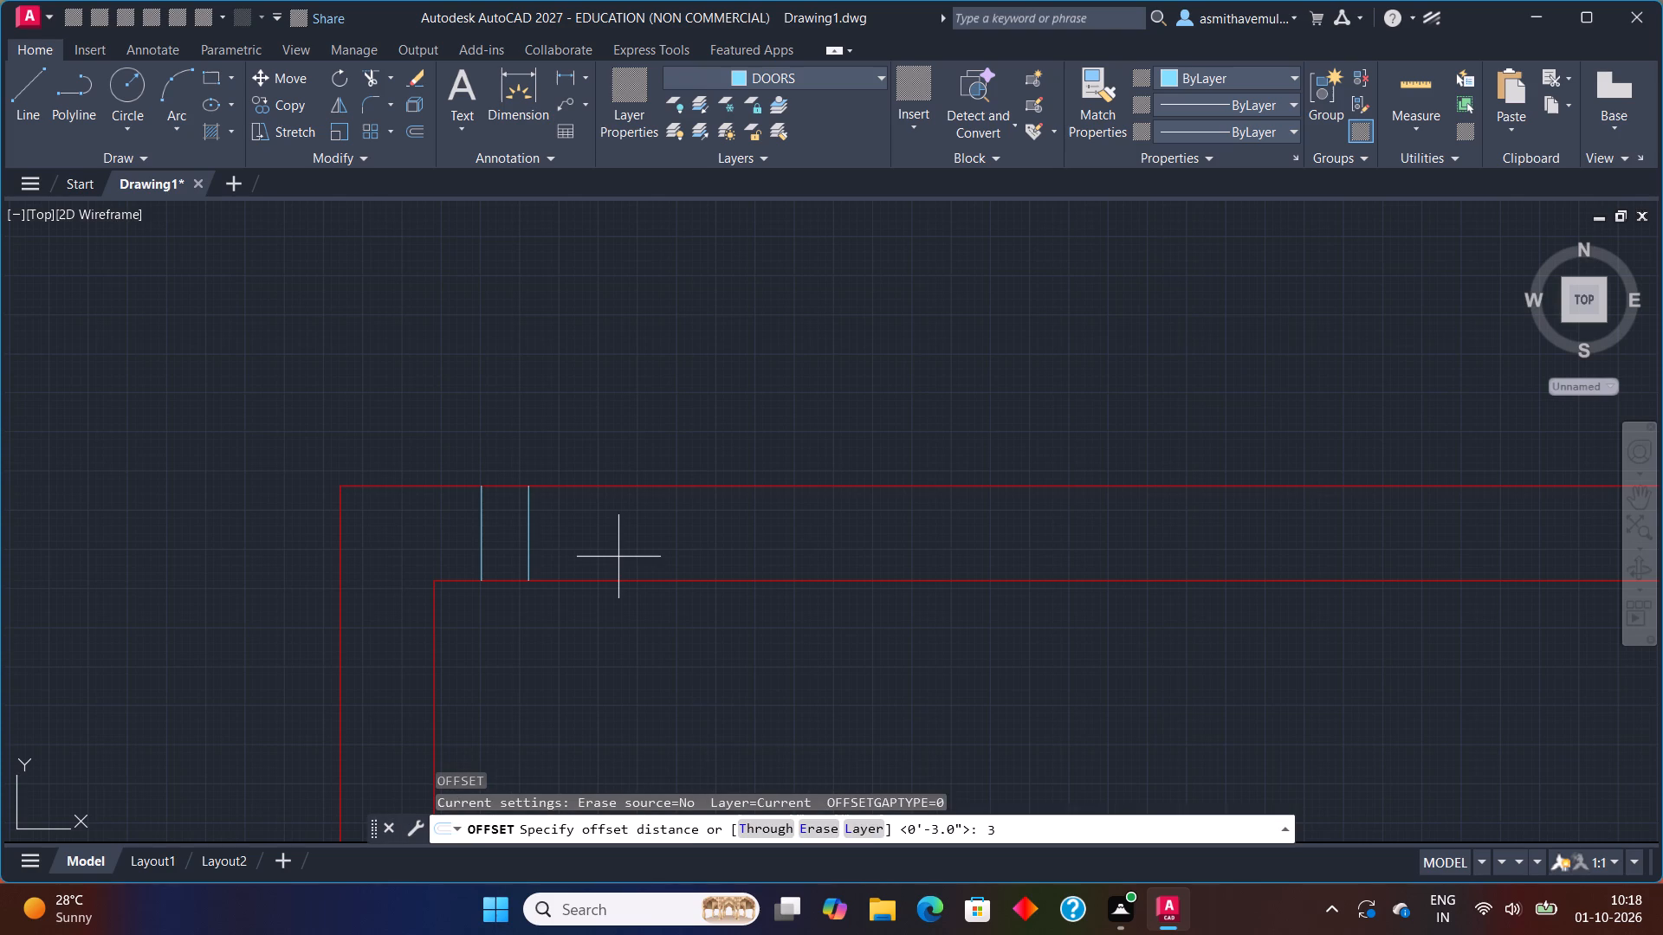
key("apostrophe")
key("Return")
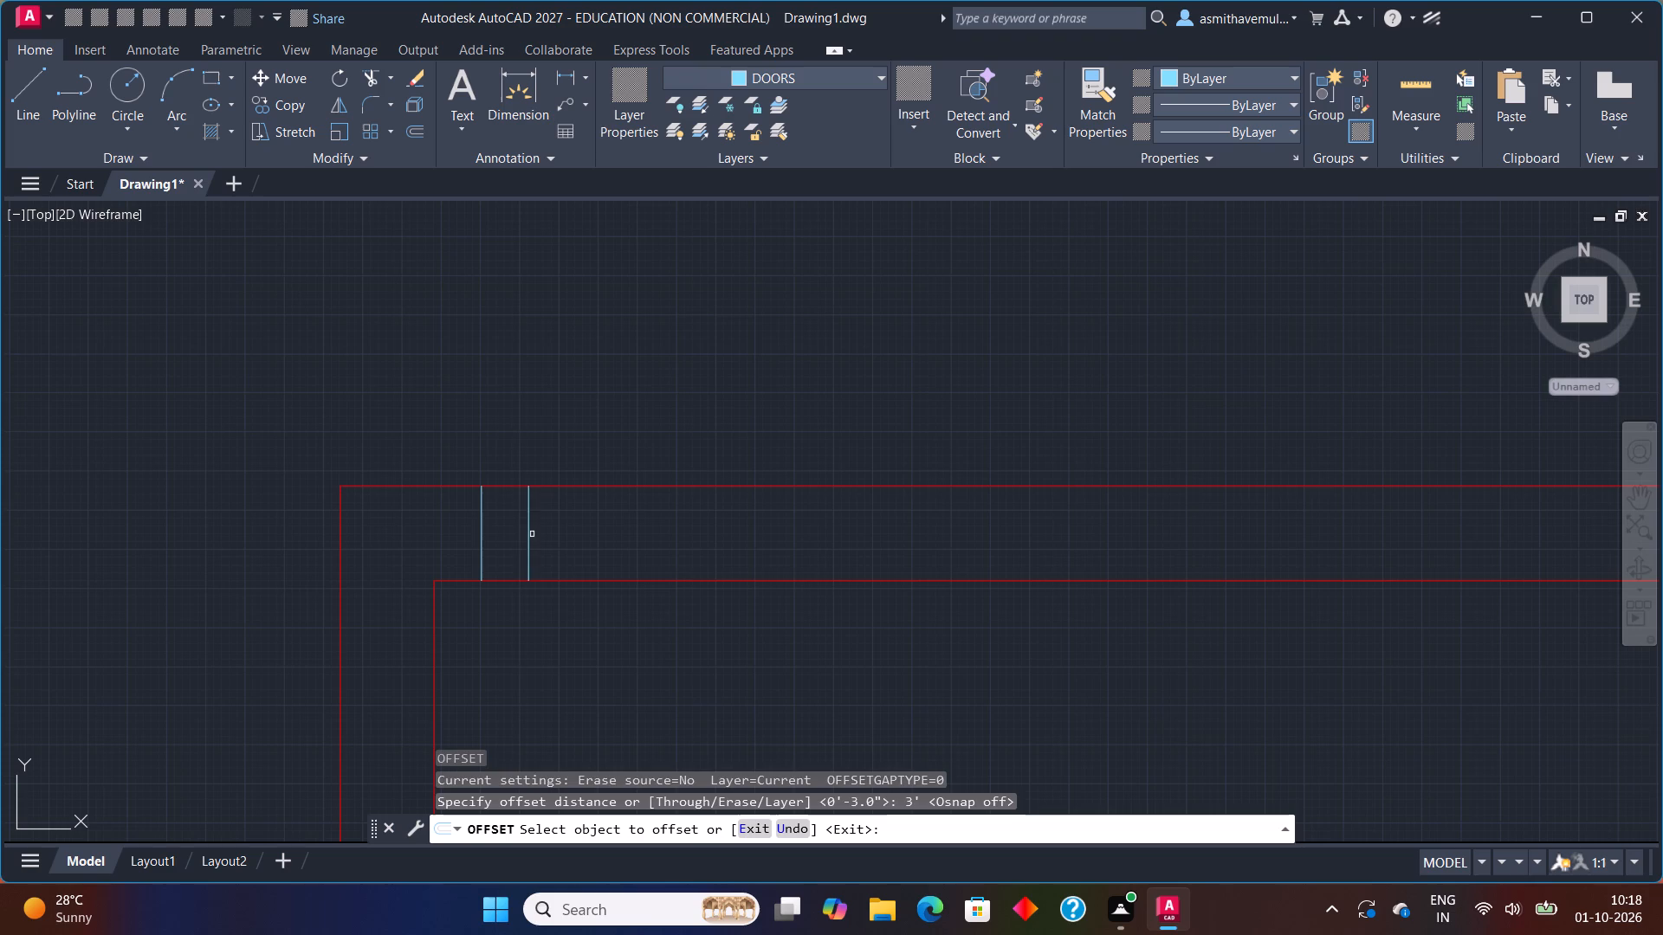
left_click(531, 536)
left_click(670, 564)
key("Escape")
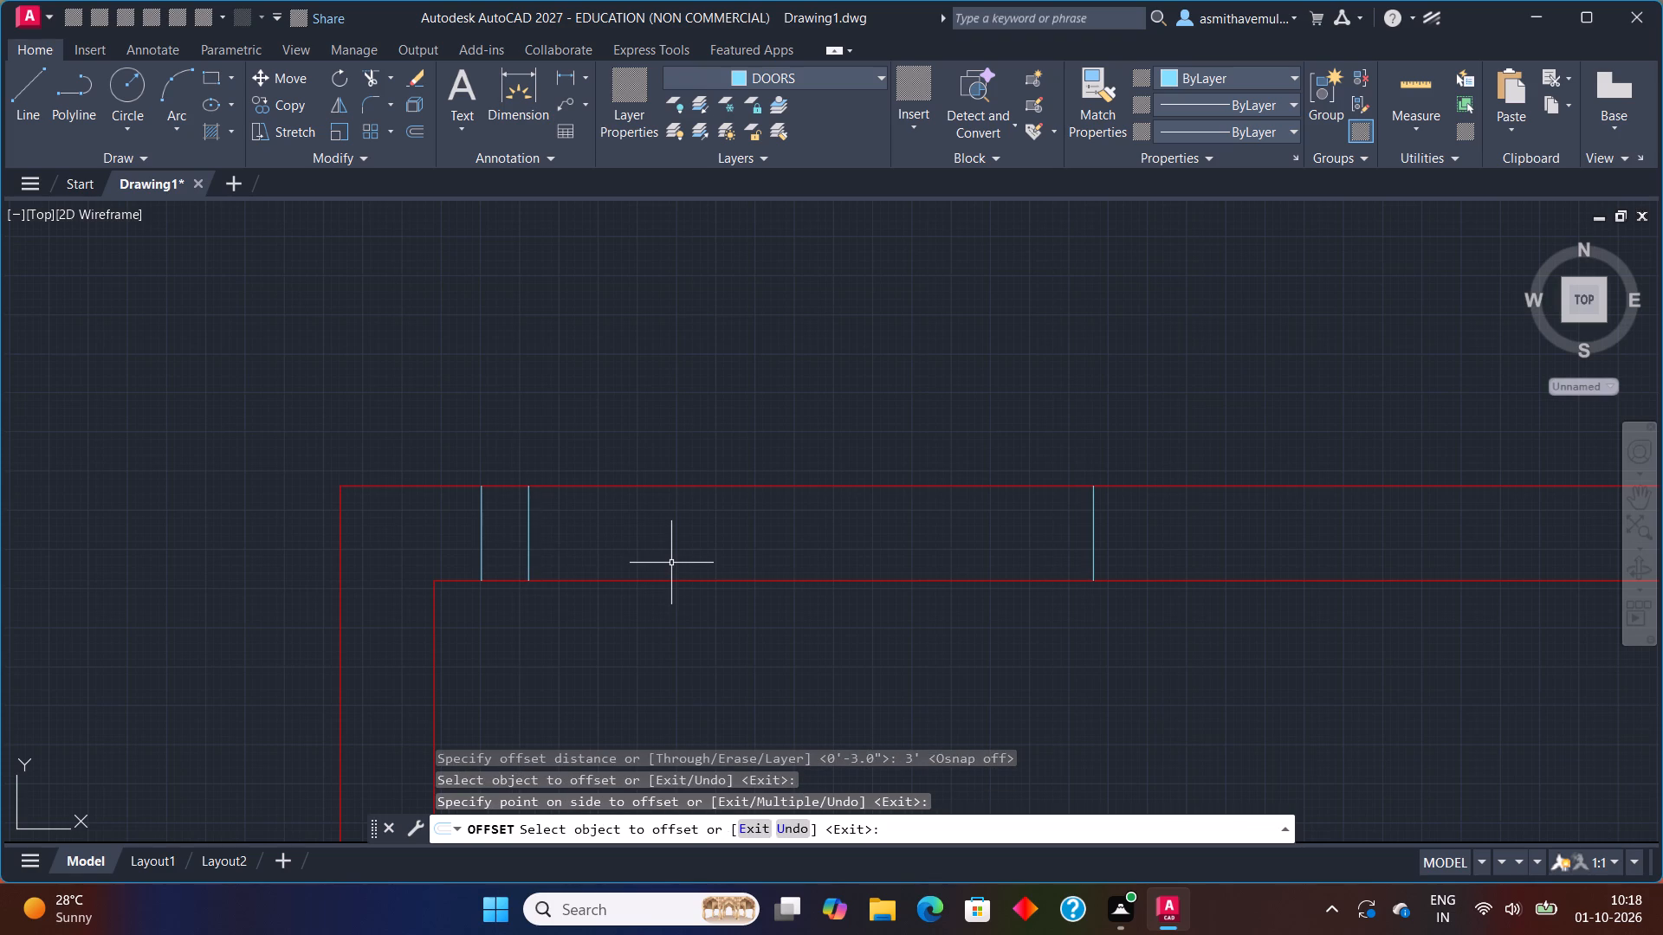
Offset the line on the opening's right side 3" further right to complete the right door jamb.
key("o")
key("Return")
key("3")
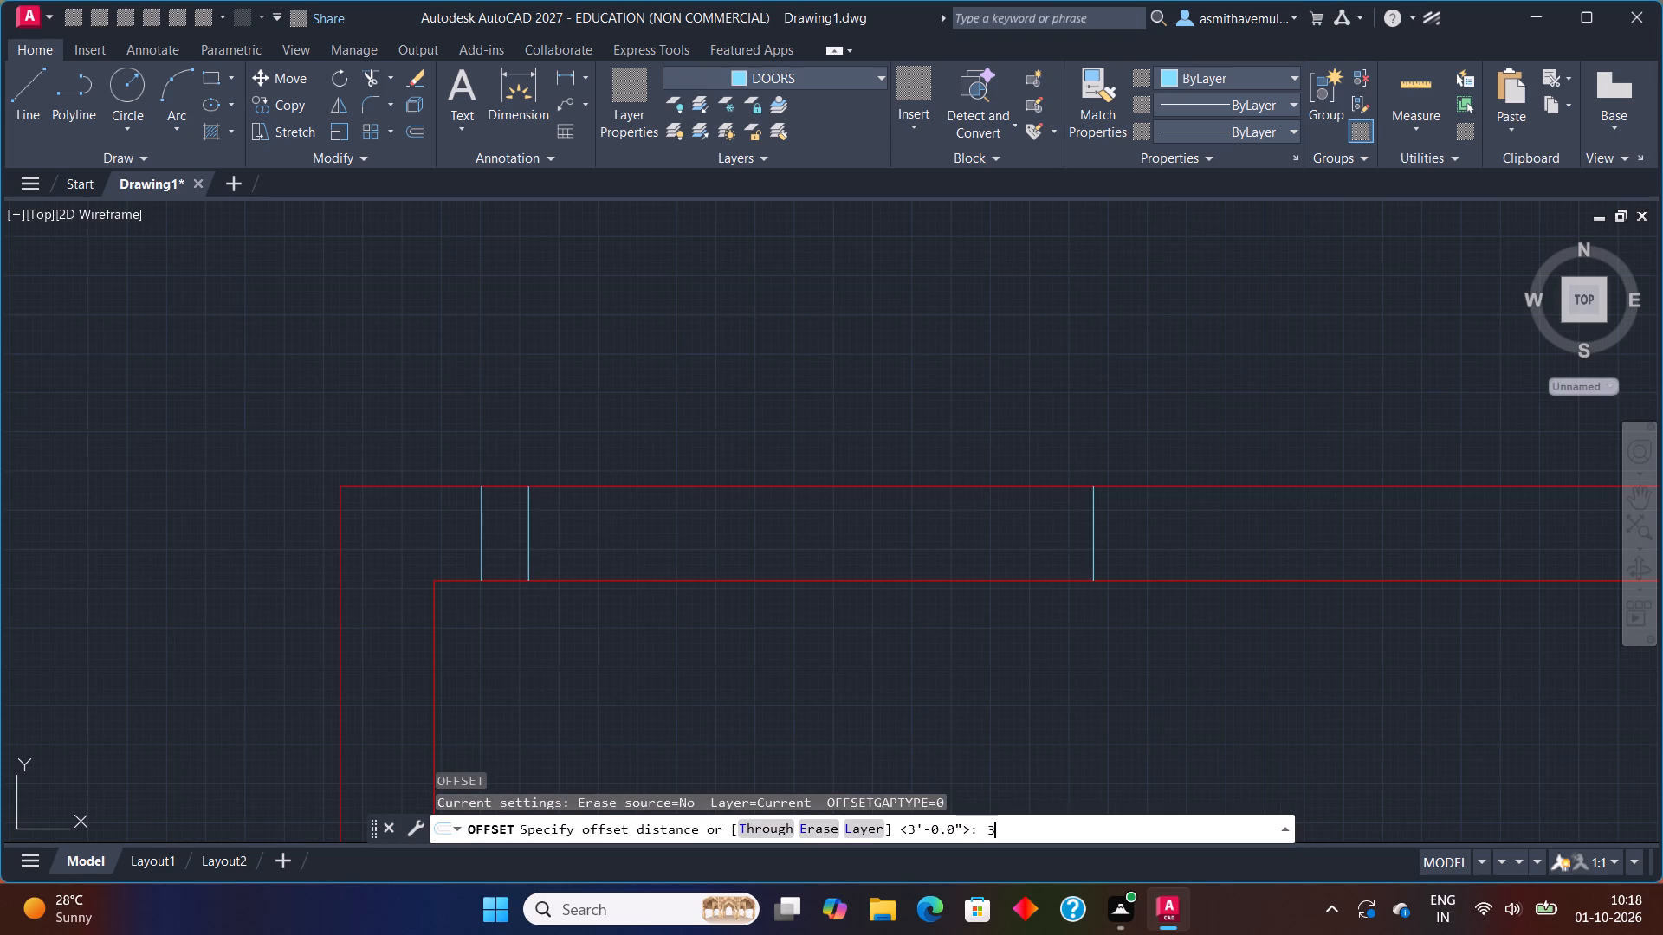
key("shift+quotedbl")
key("Return")
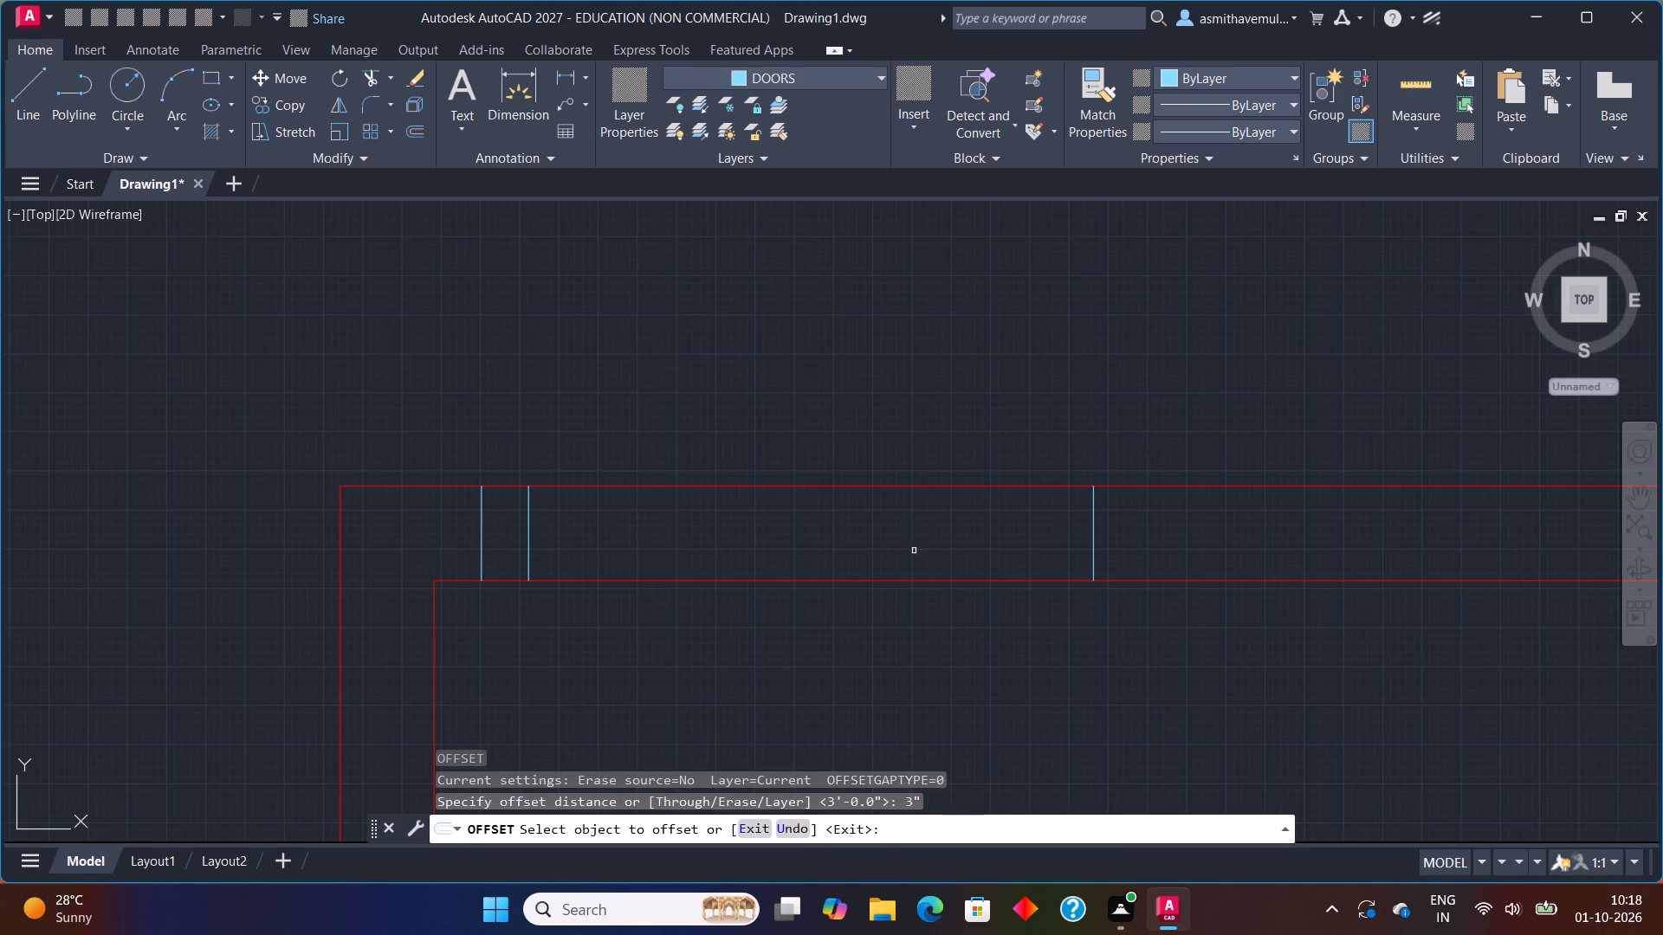
left_click(1095, 552)
left_click(1149, 541)
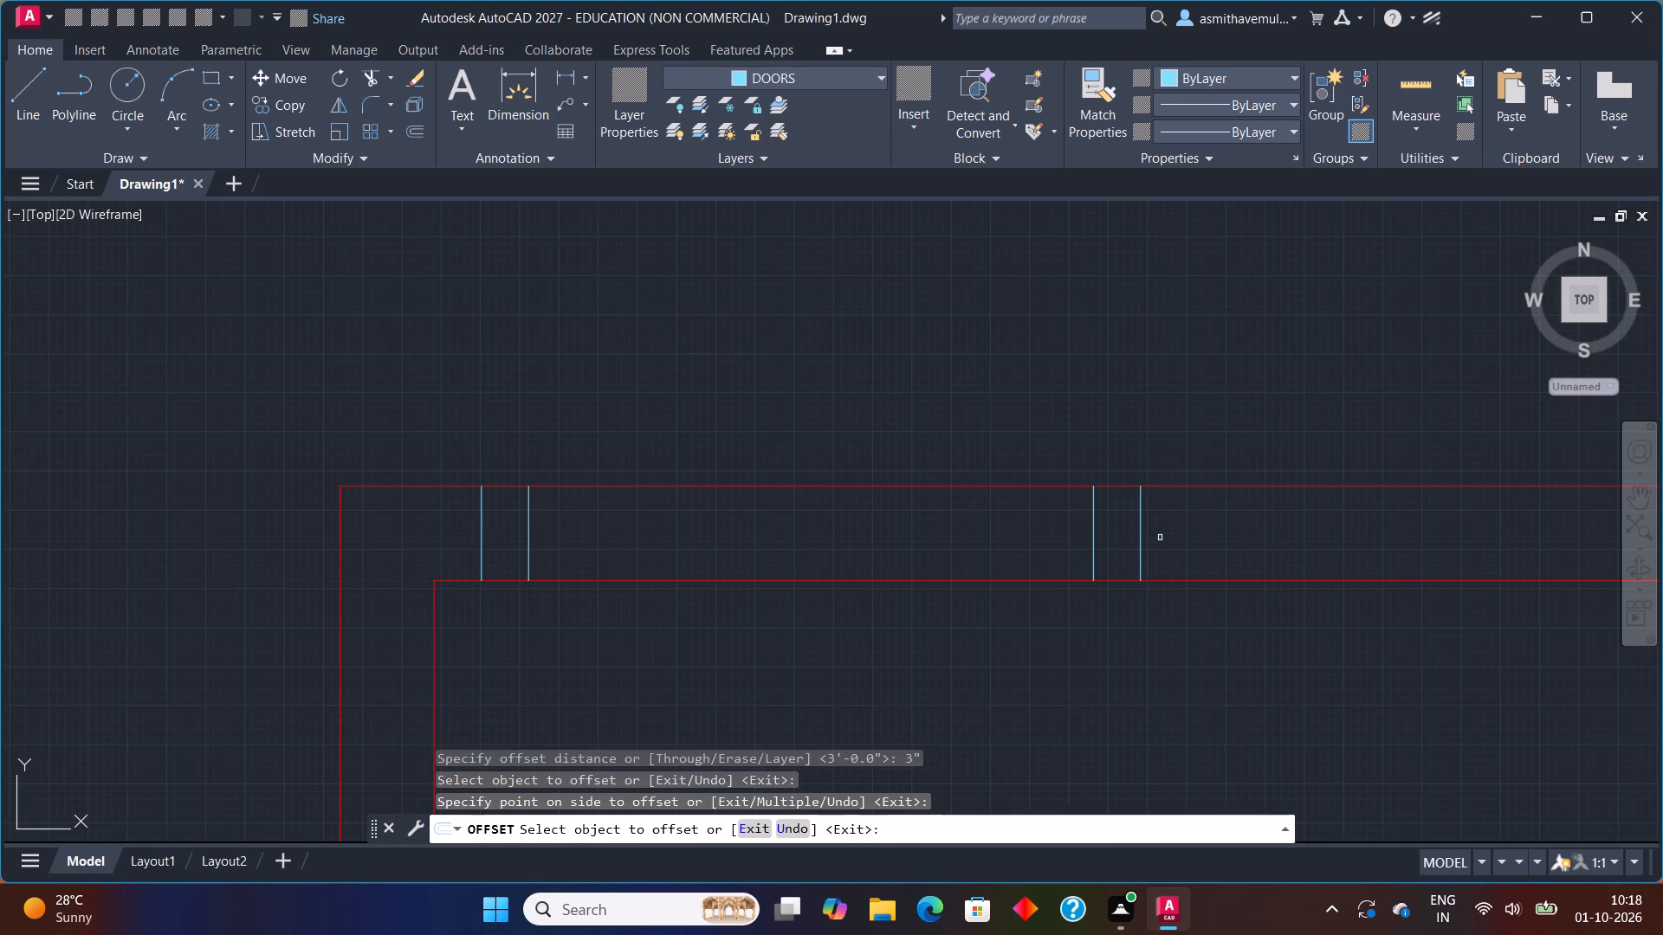
key("Escape")
Trim both red wall lines between the two jambs to clear the door opening.
type("TRIM")
key("Return")
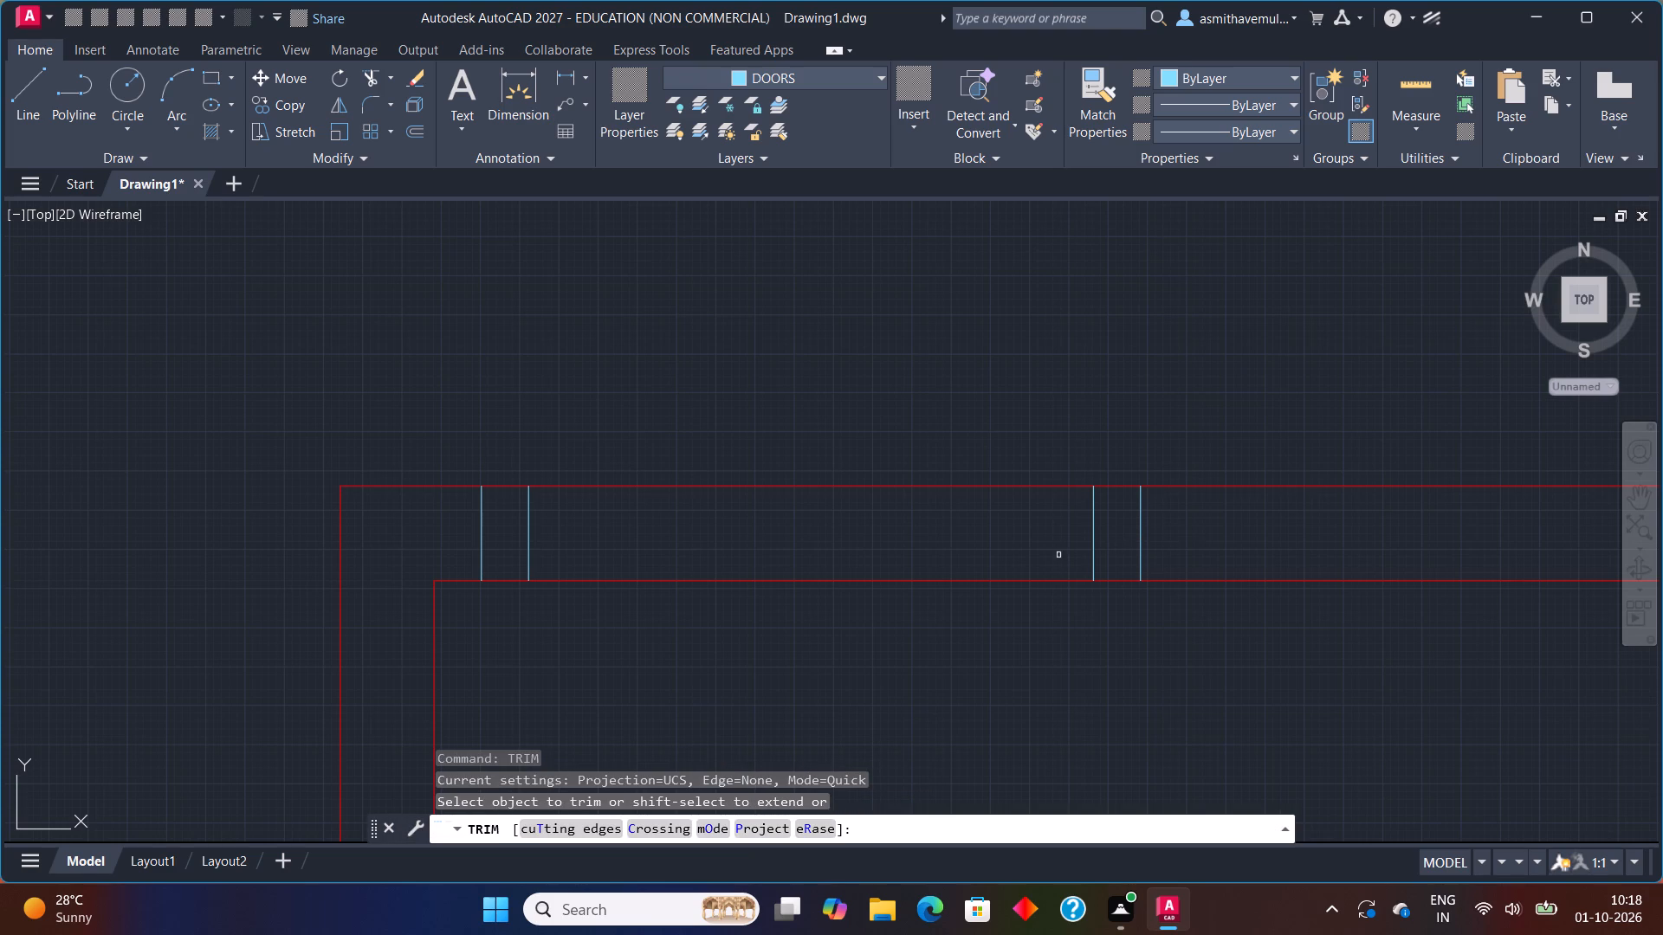
left_click(1024, 584)
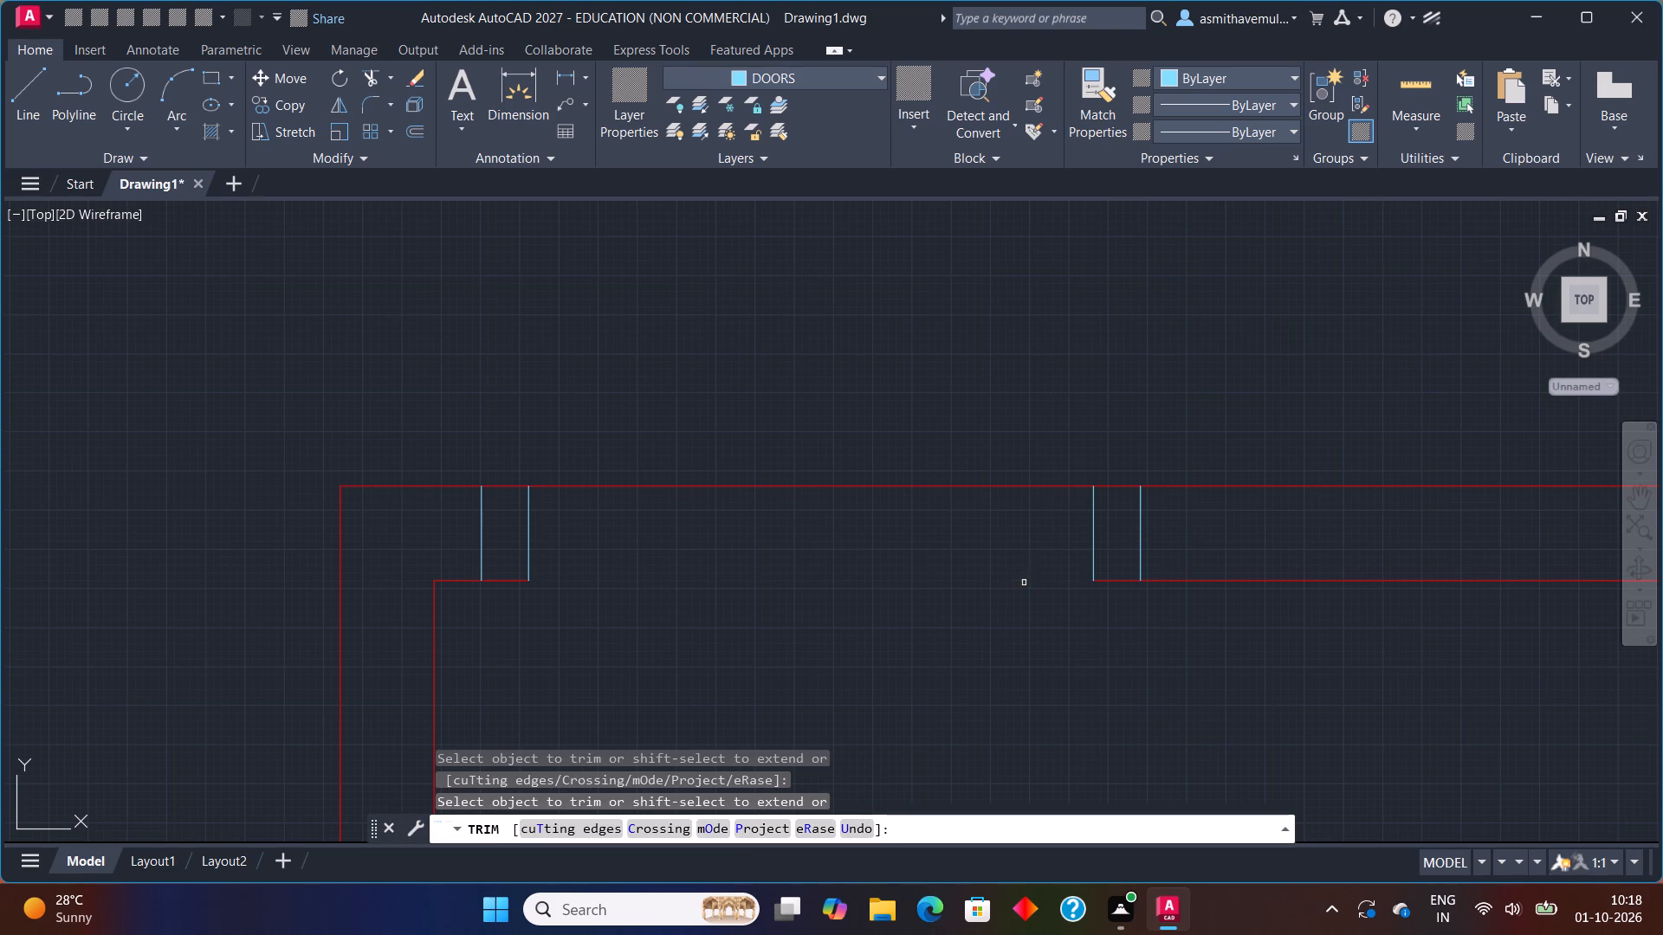
left_click(1013, 483)
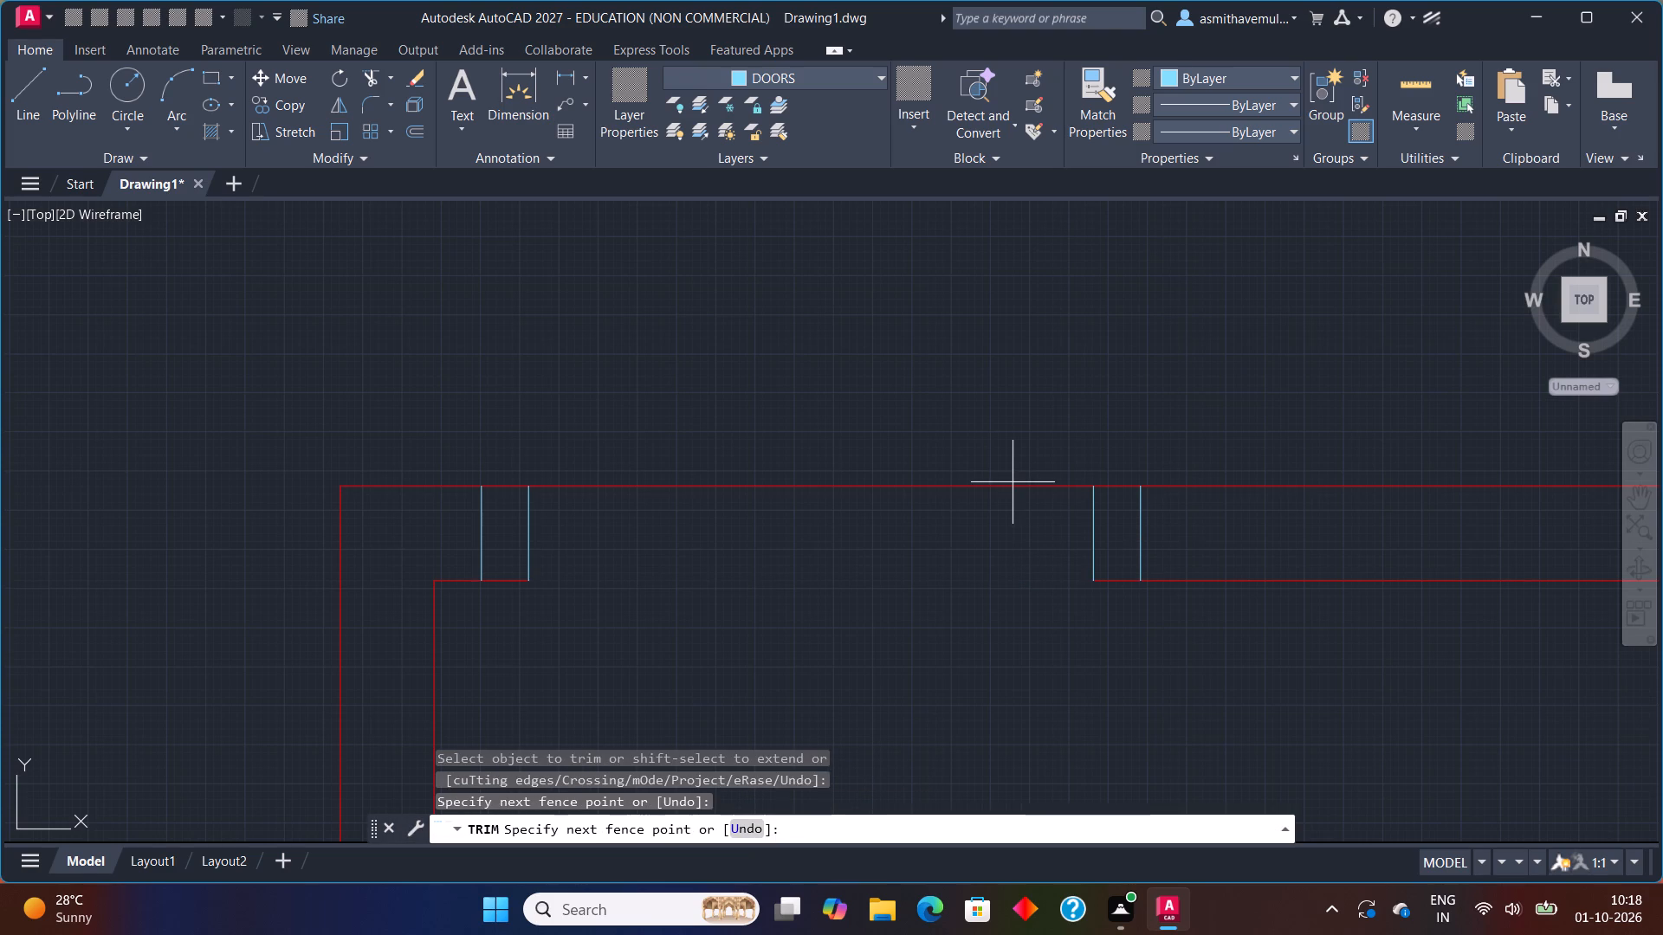
left_click(1013, 484)
left_click_drag(1020, 404, 964, 545)
left_click_drag(971, 564, 974, 553)
left_click_drag(974, 553, 992, 471)
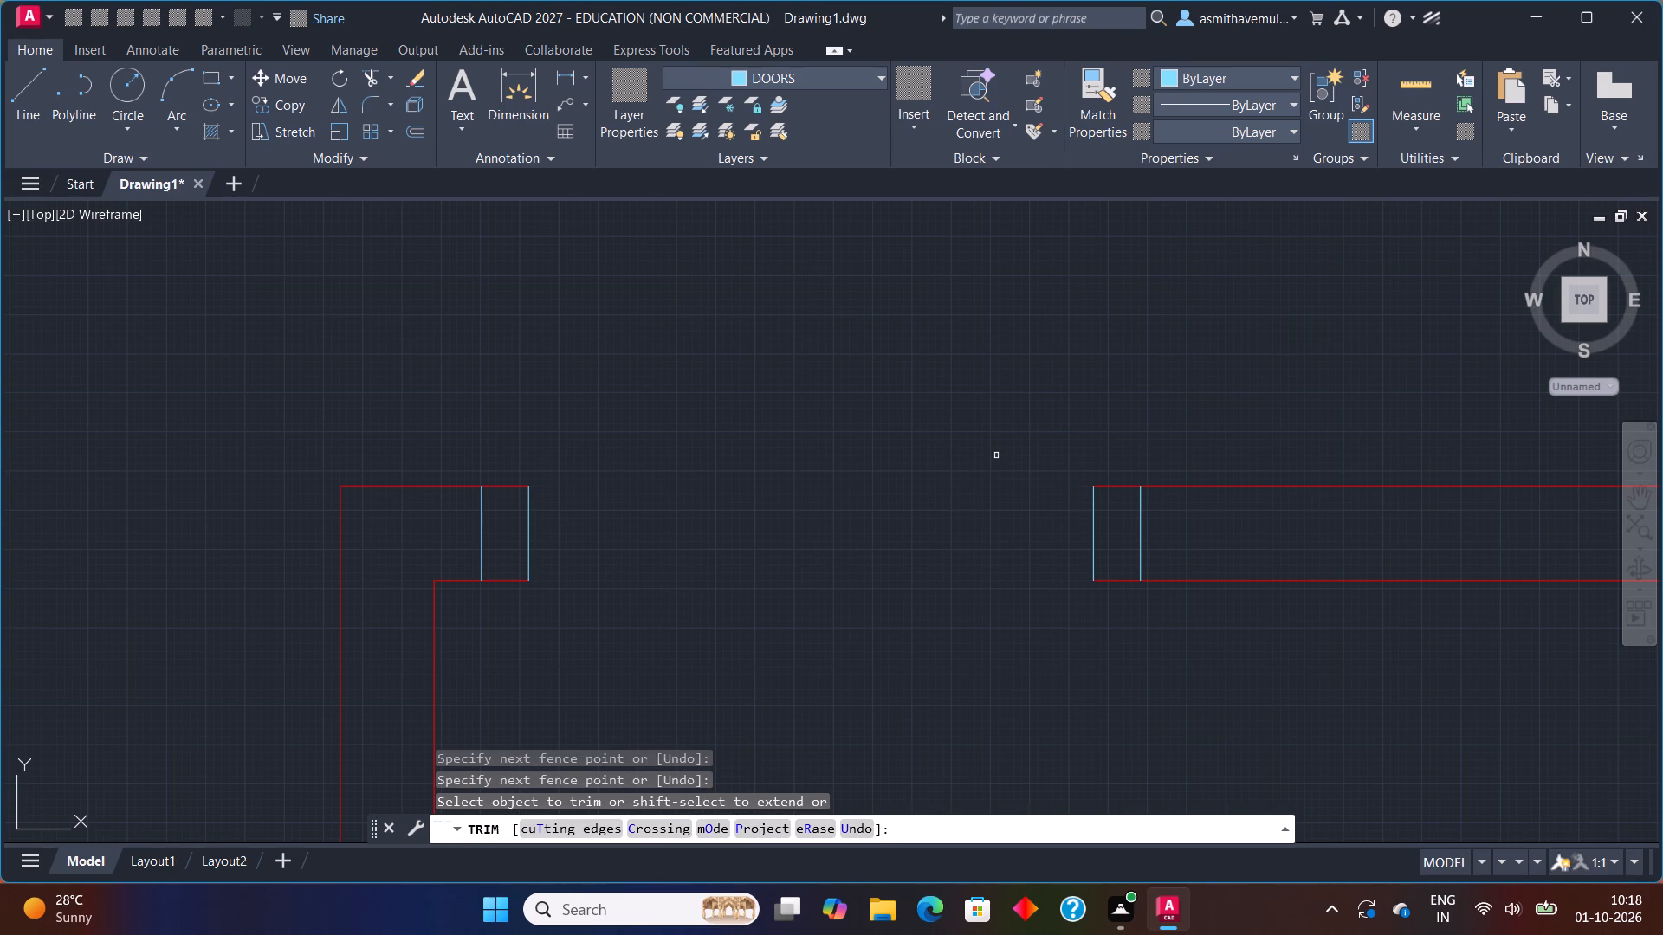
key("Escape")
Draw a 3" by 3' rectangle as the door leaf, extending down from the left jamb's lower inner corner.
scroll(806, 542, "down", 1)
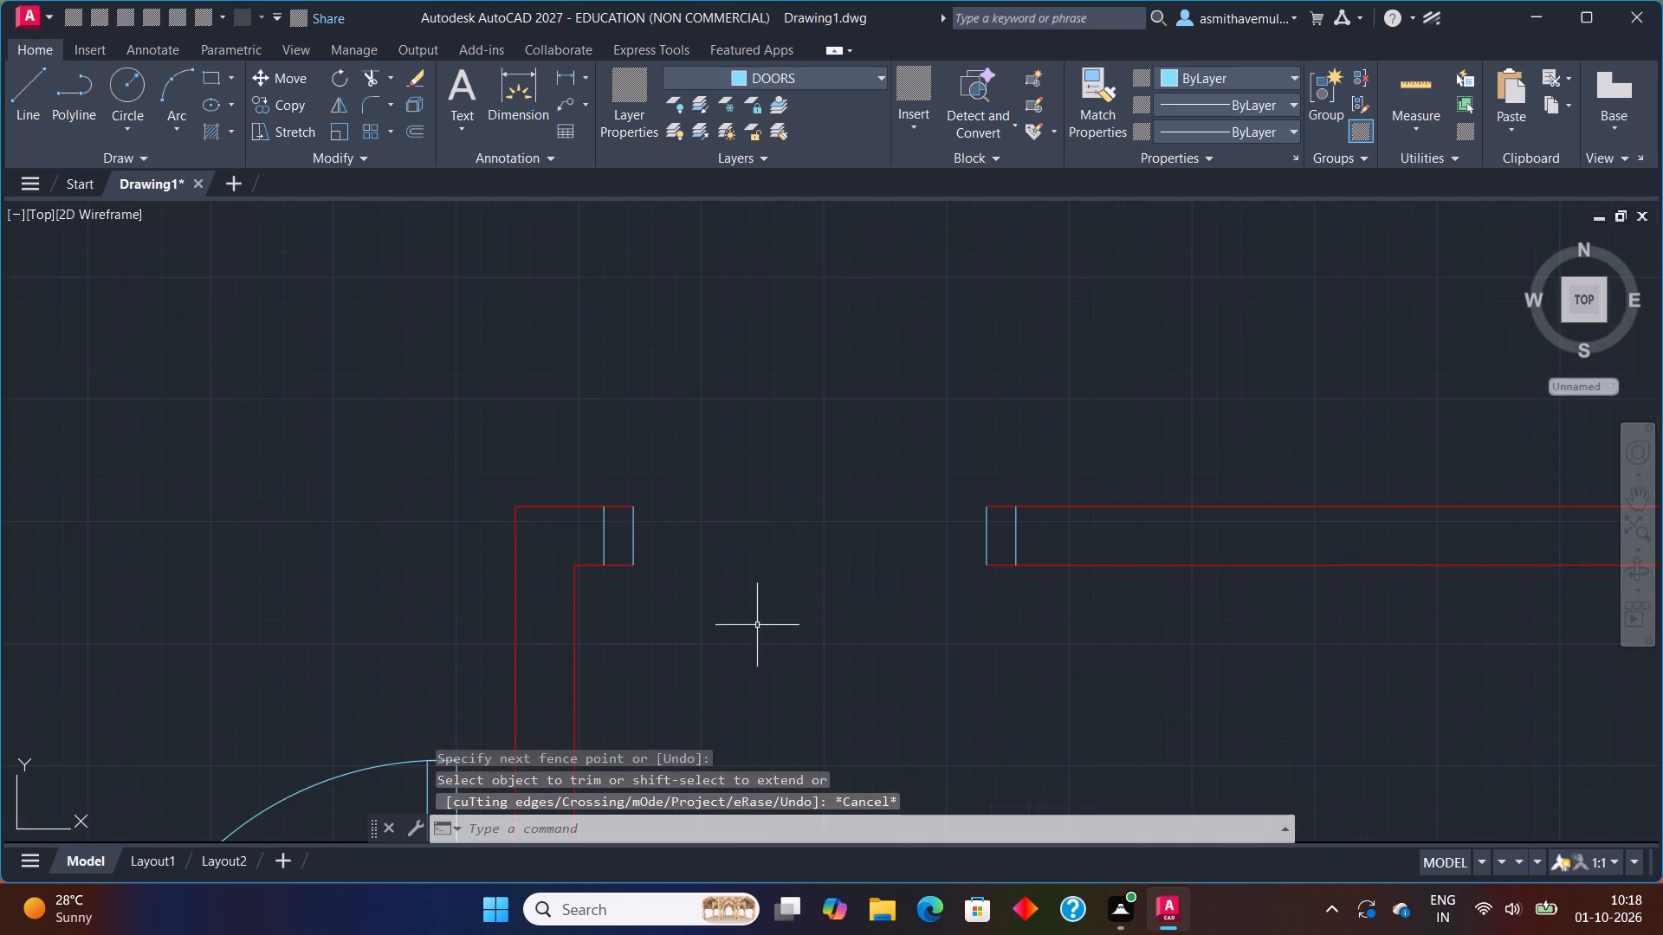
middle_click_drag(755, 626, 745, 545)
type("REC")
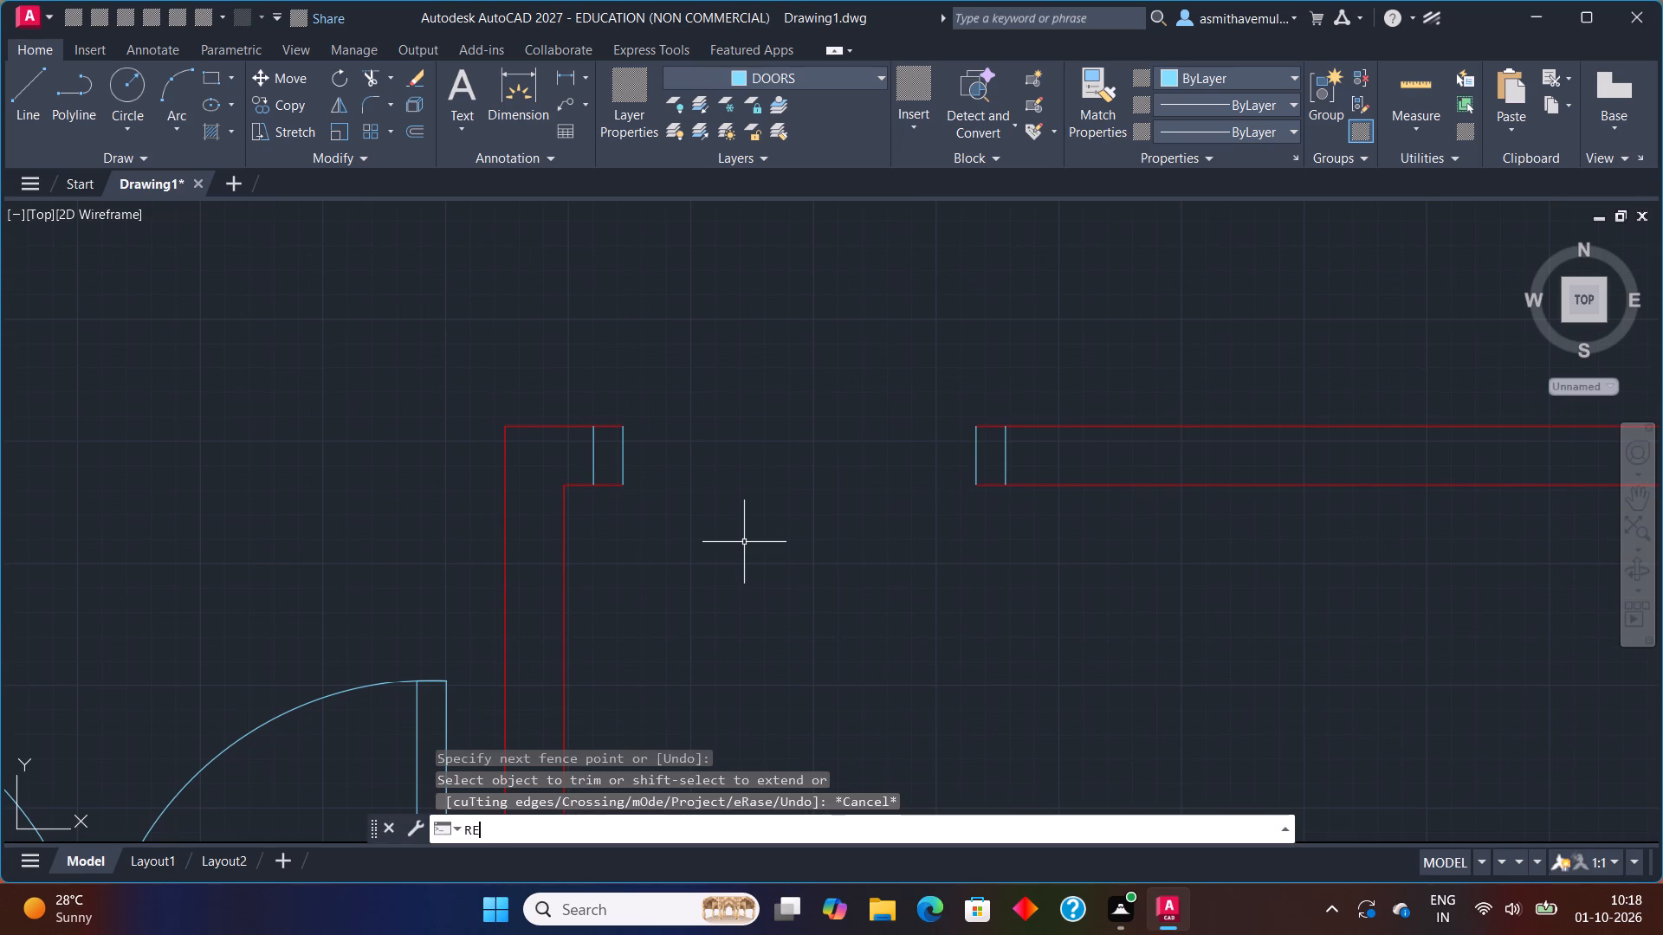
key("Return")
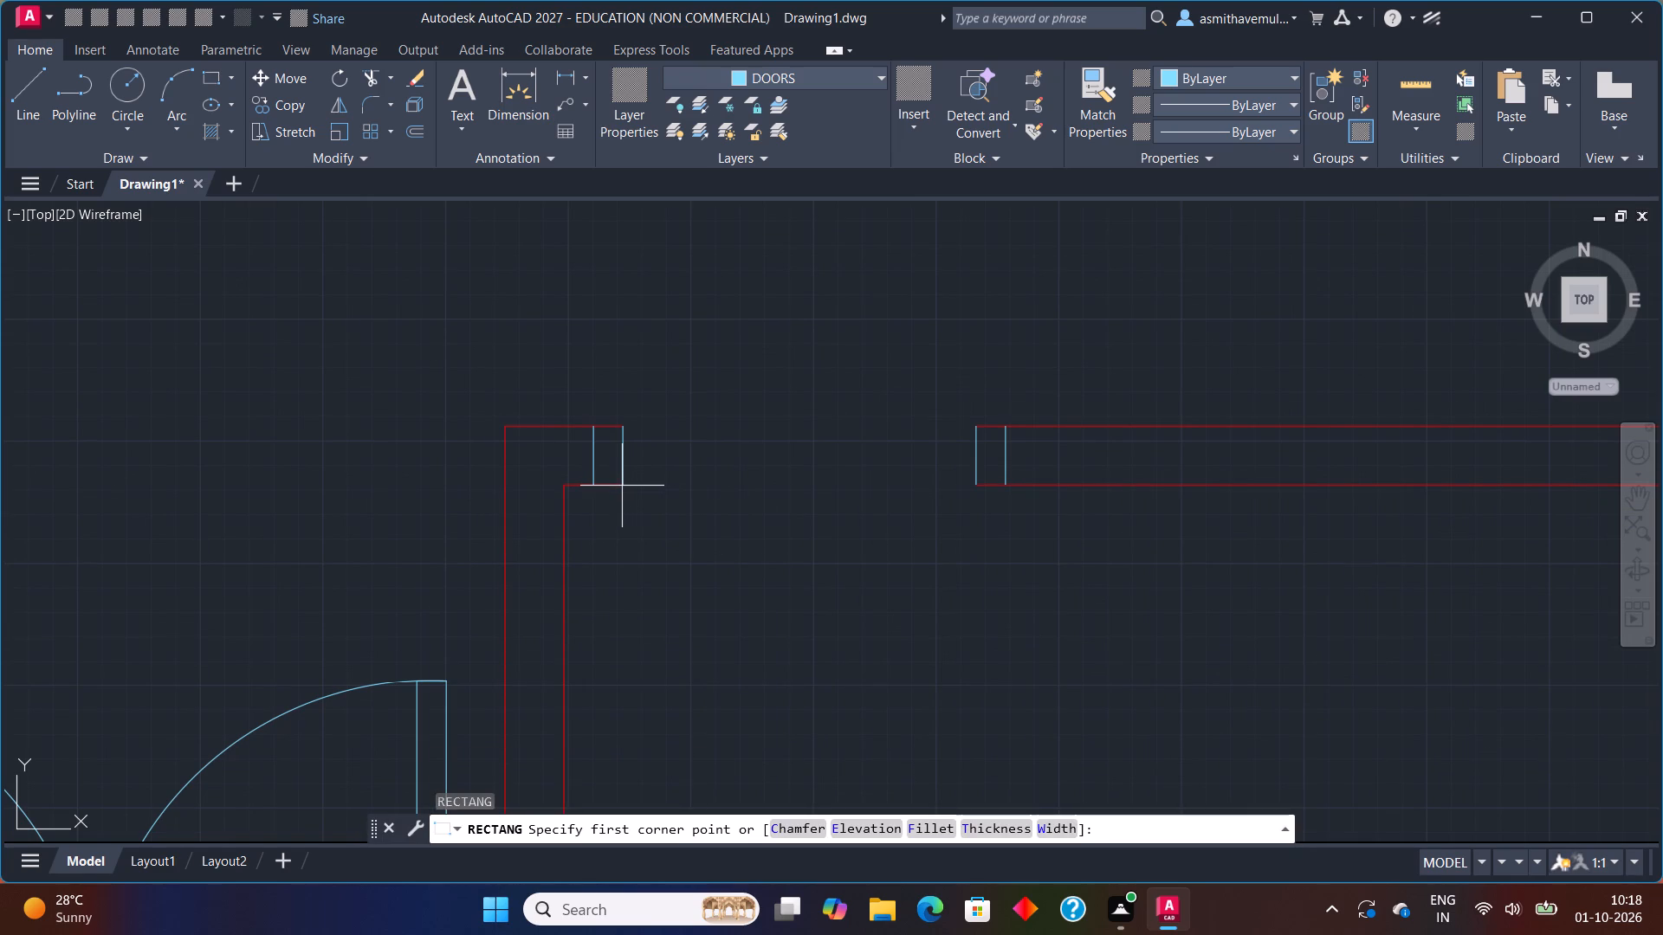
left_click(622, 487)
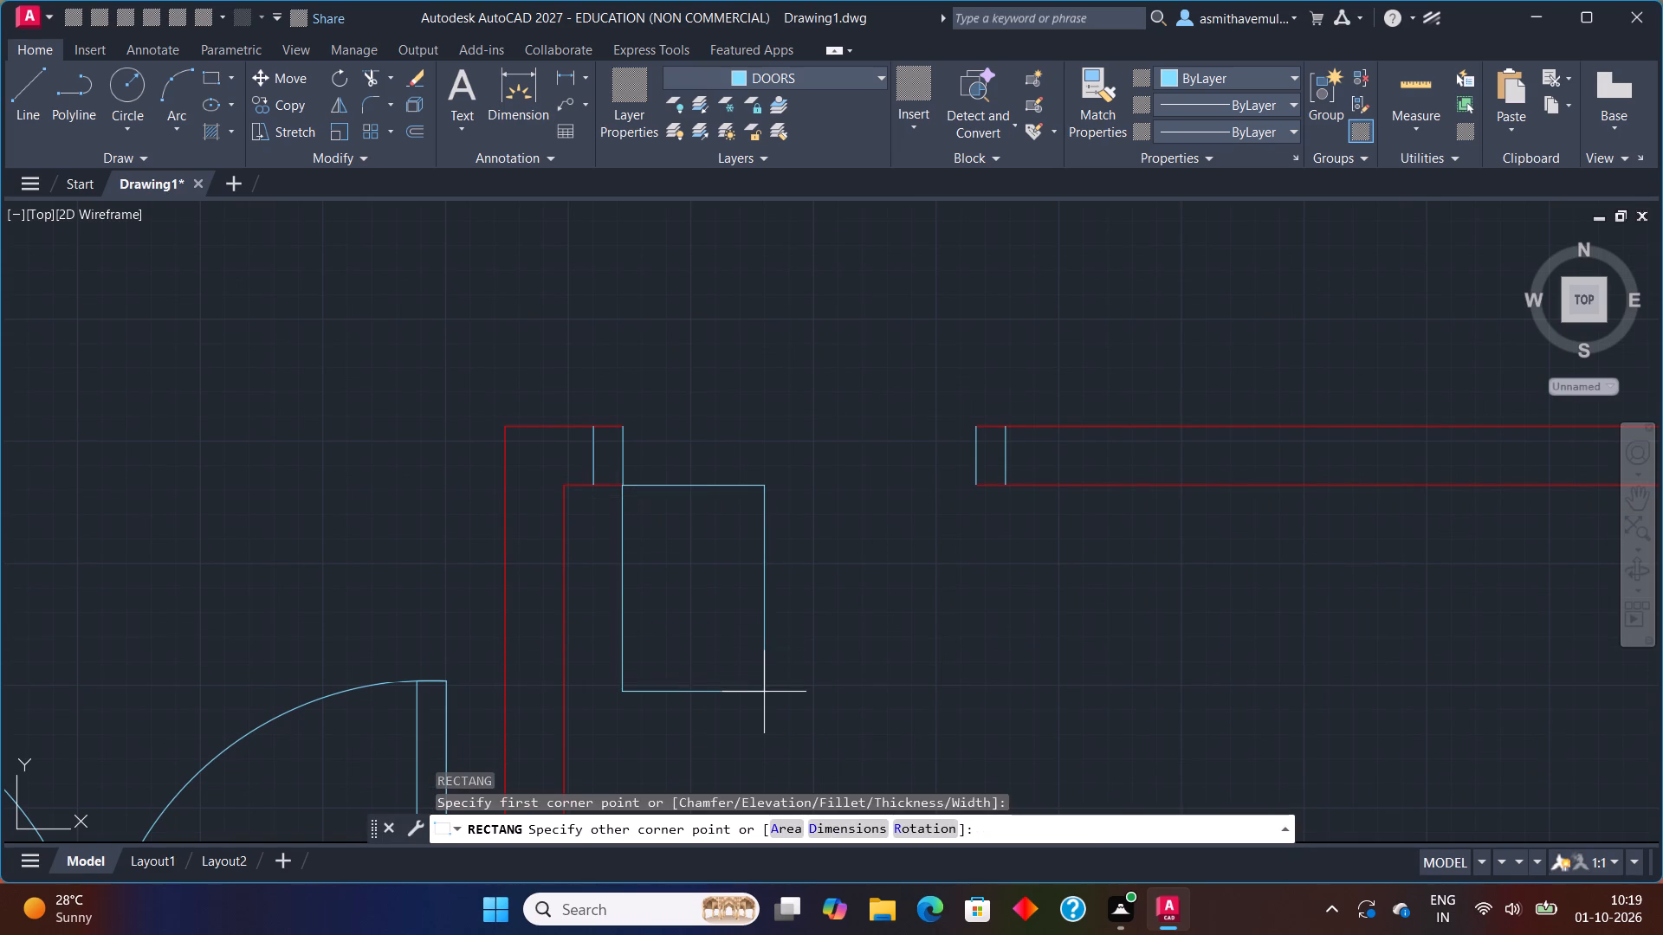
key("d")
key("Return")
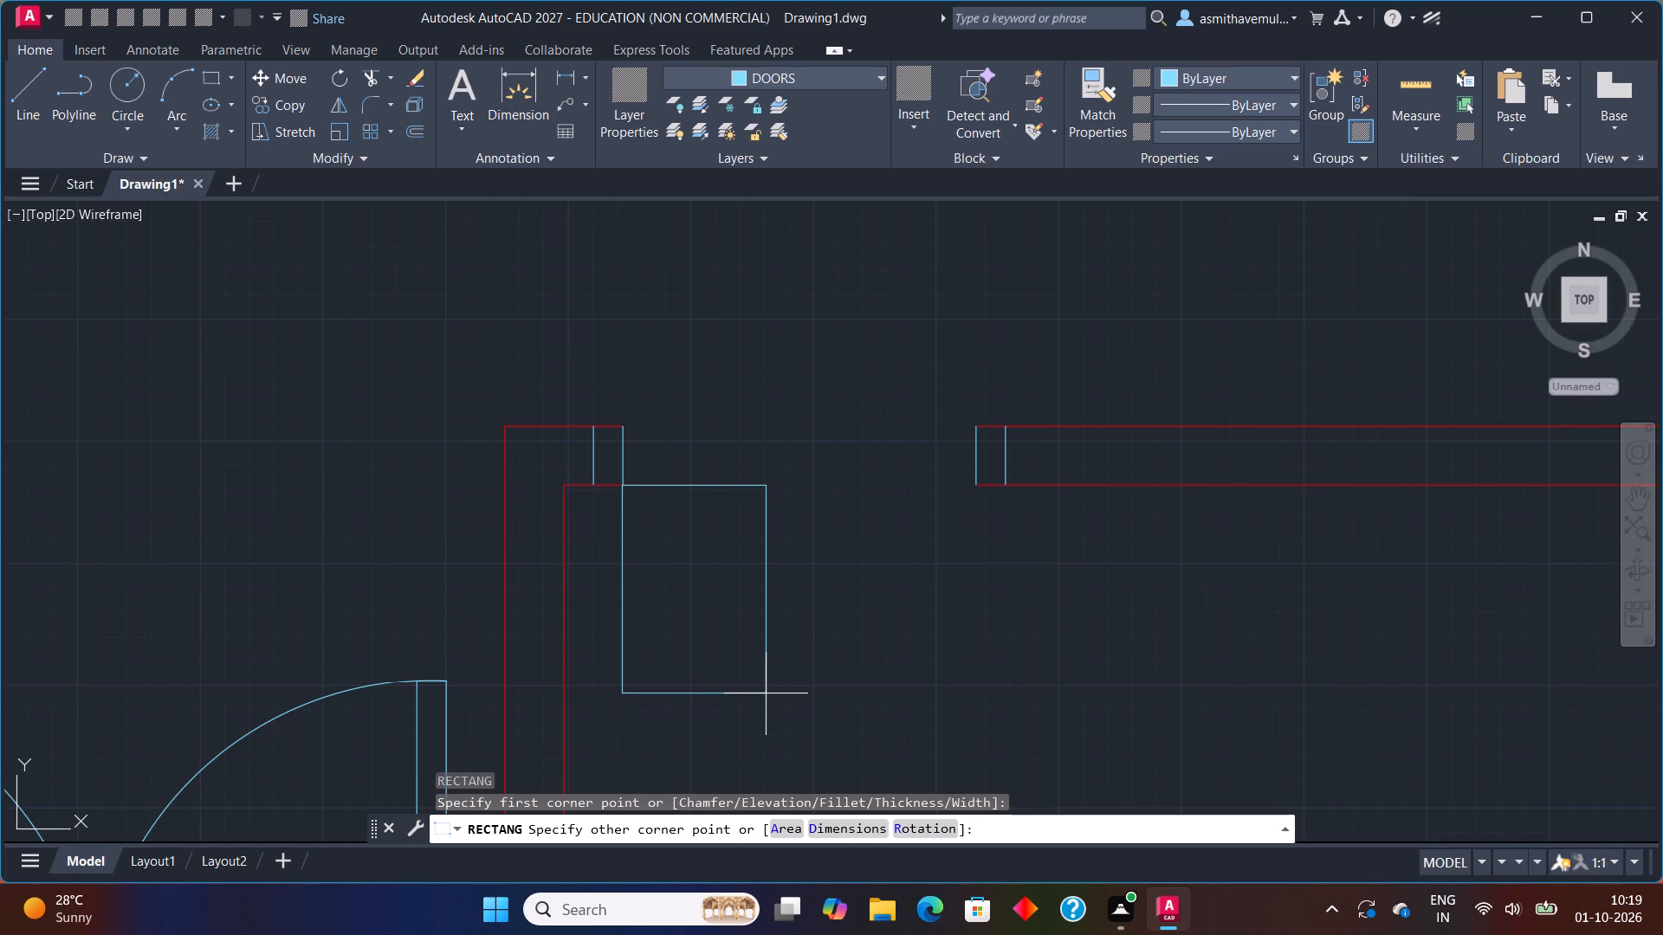
key("3")
key("shift+quotedbl")
key("Return")
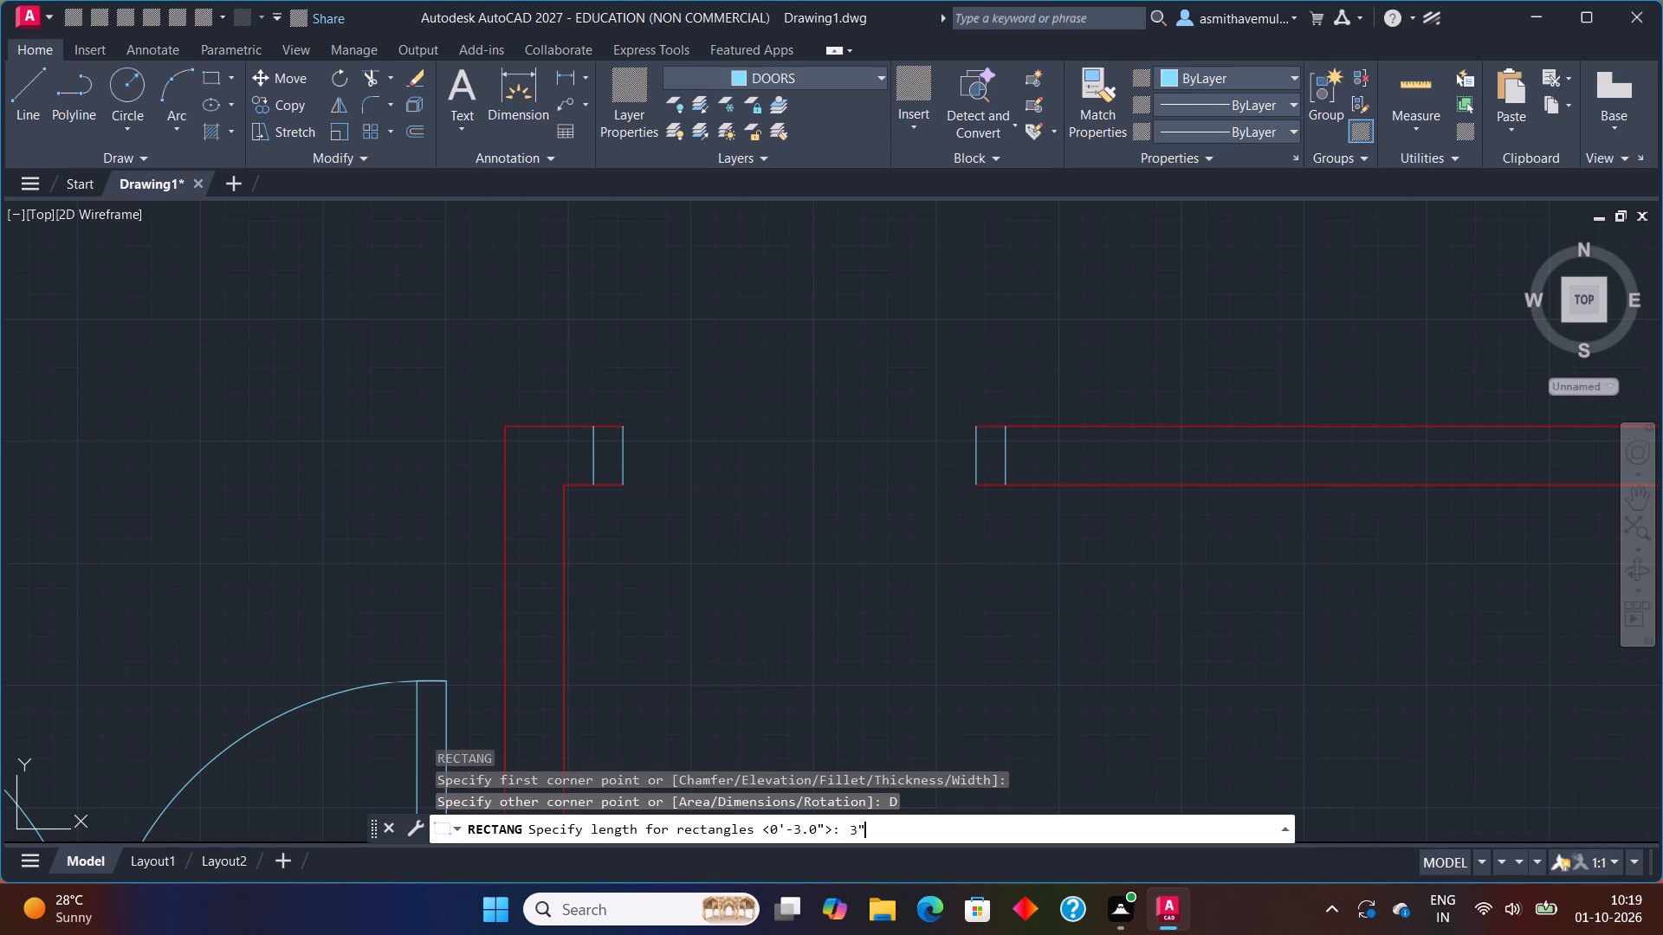
type("3'")
key("Return")
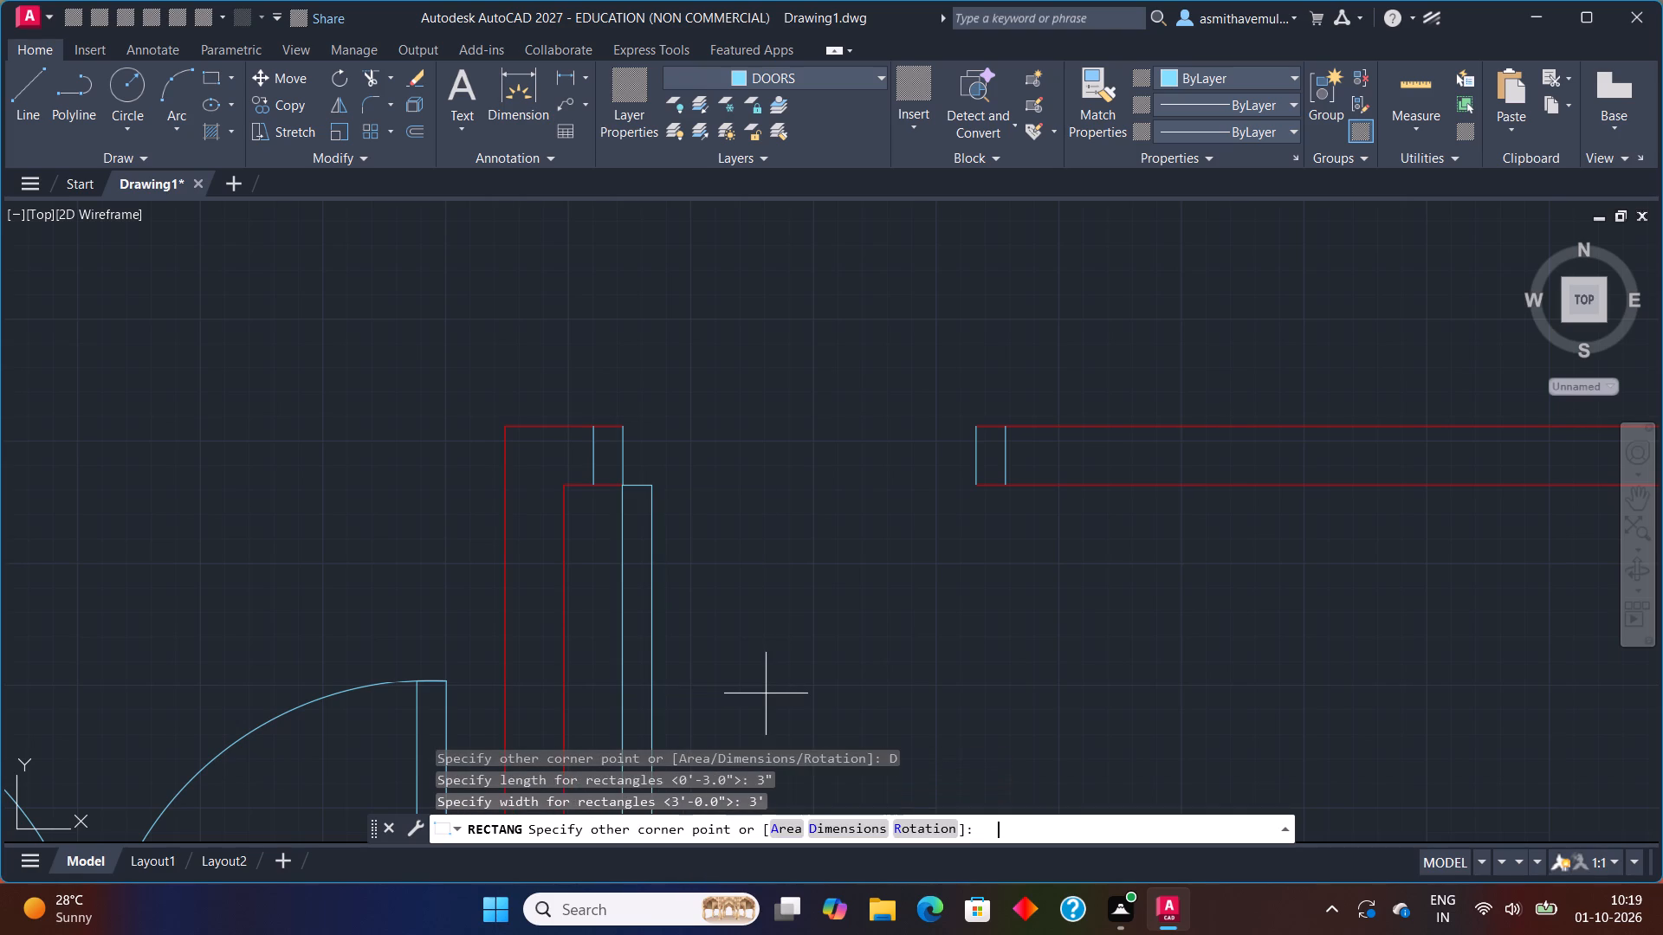
left_click(767, 696)
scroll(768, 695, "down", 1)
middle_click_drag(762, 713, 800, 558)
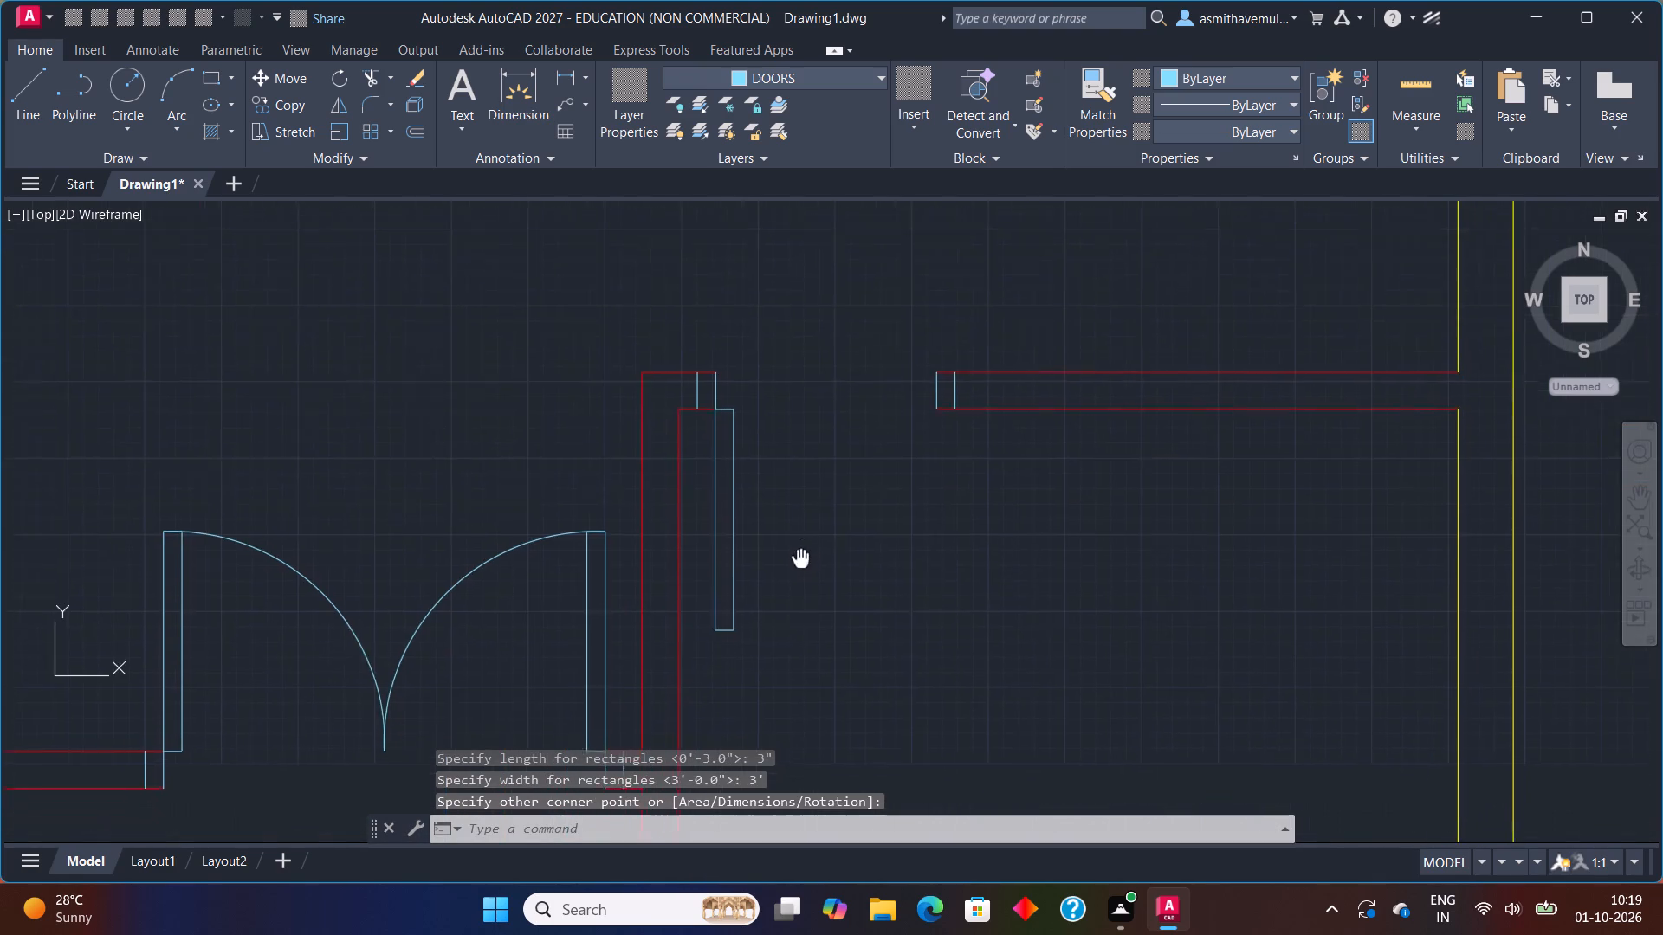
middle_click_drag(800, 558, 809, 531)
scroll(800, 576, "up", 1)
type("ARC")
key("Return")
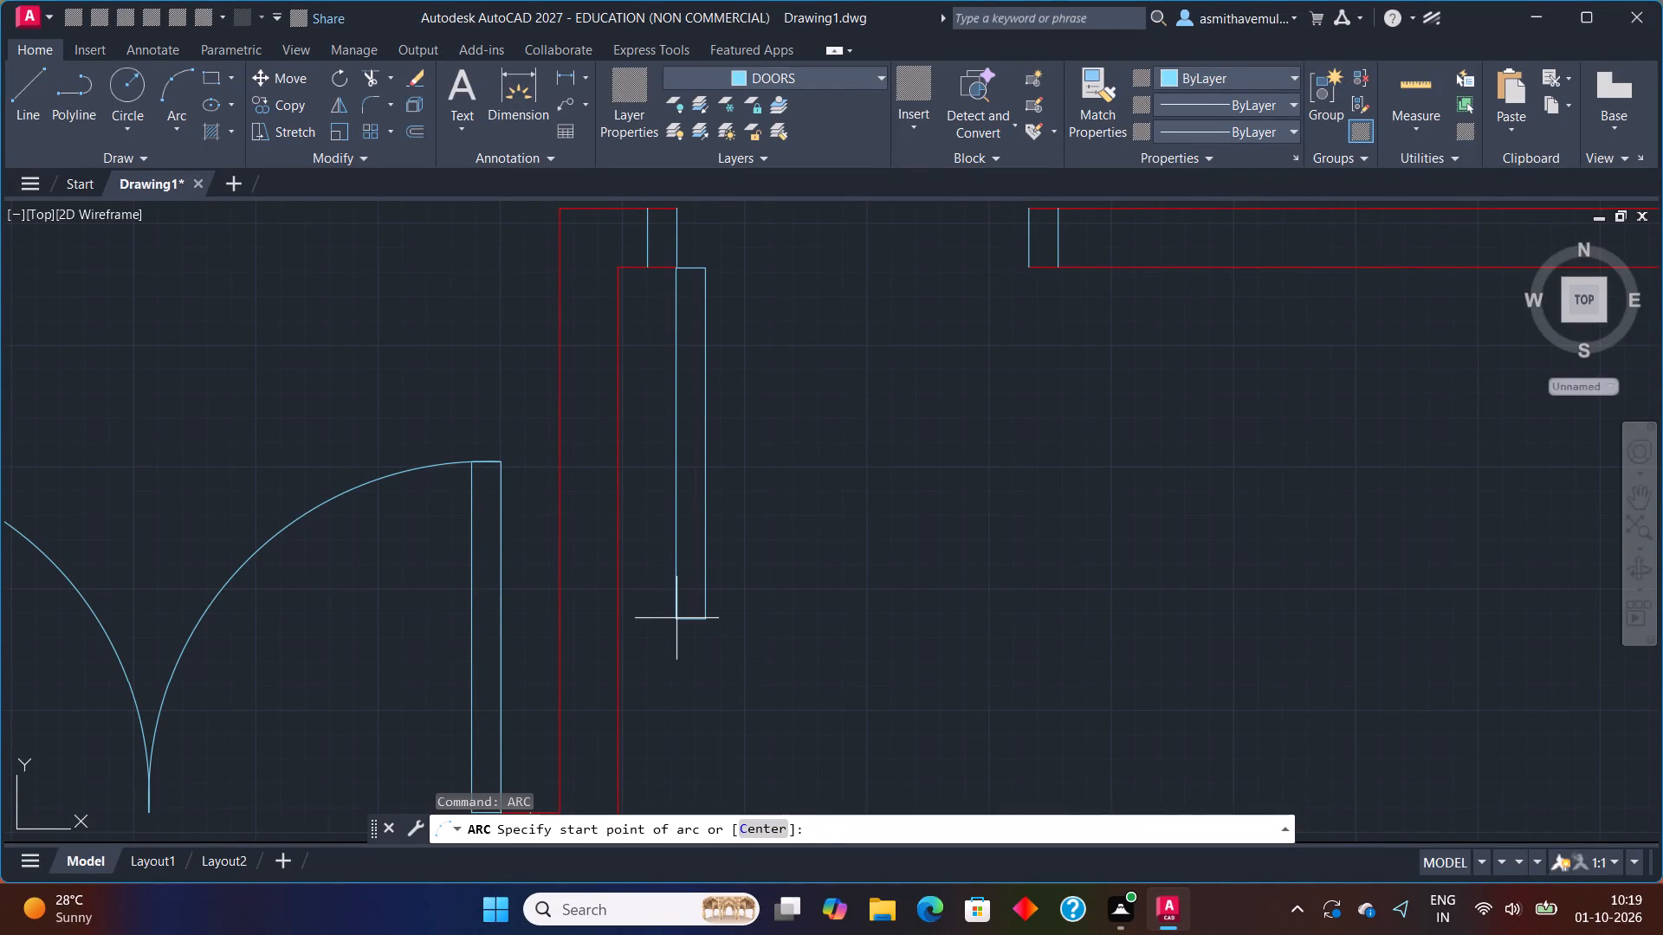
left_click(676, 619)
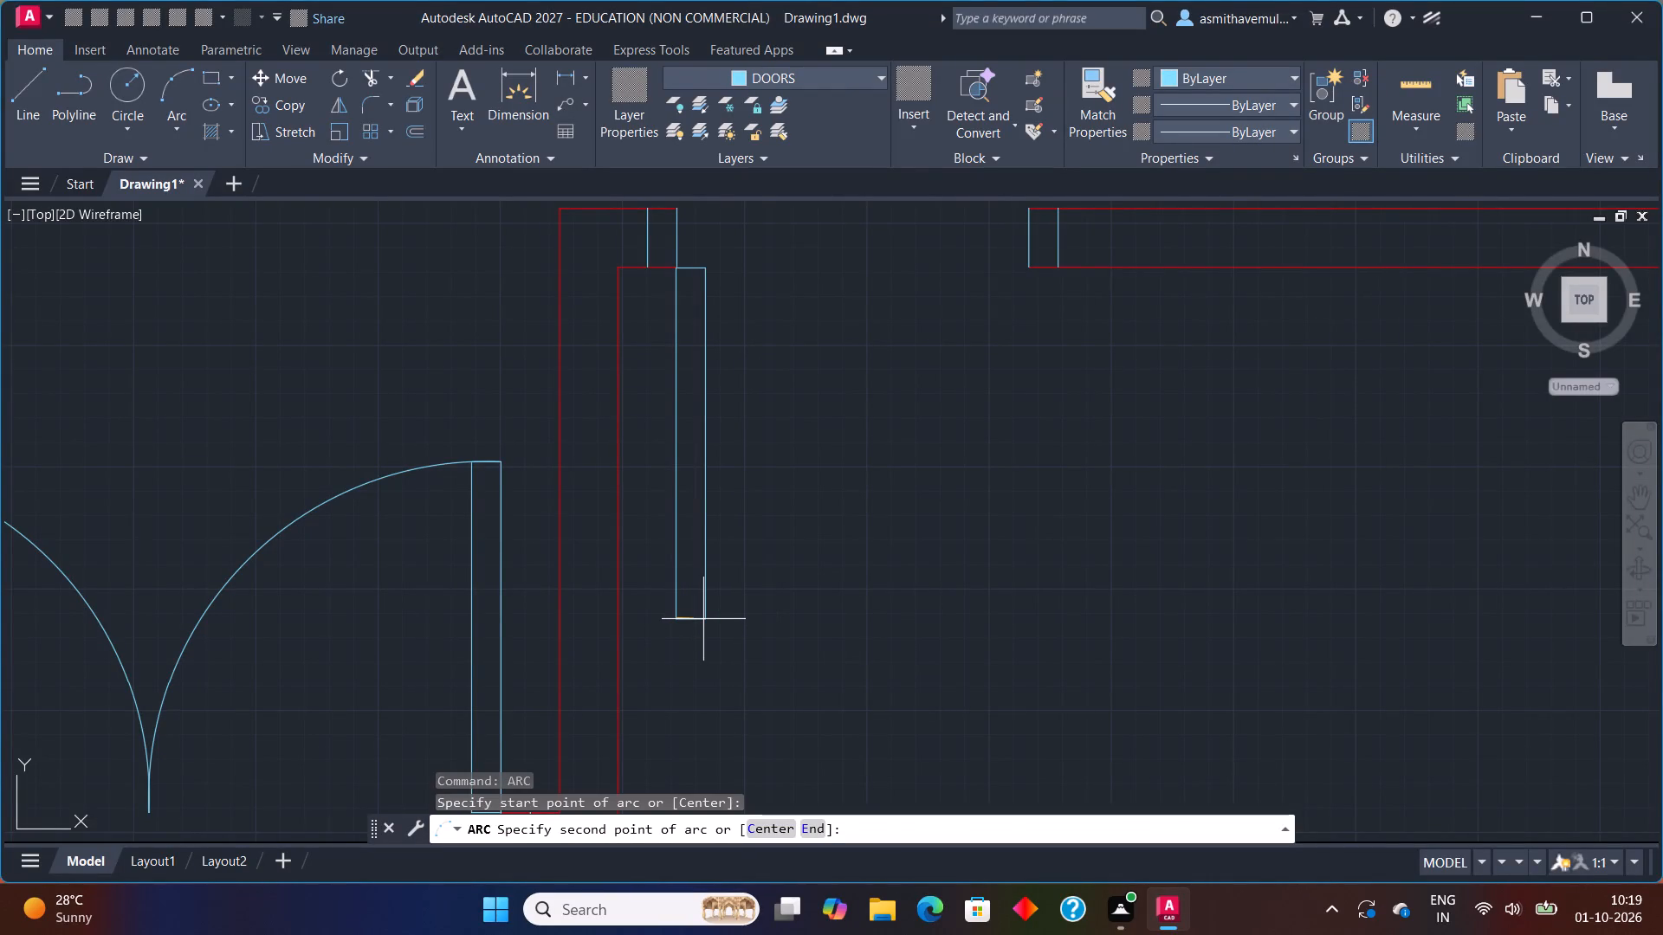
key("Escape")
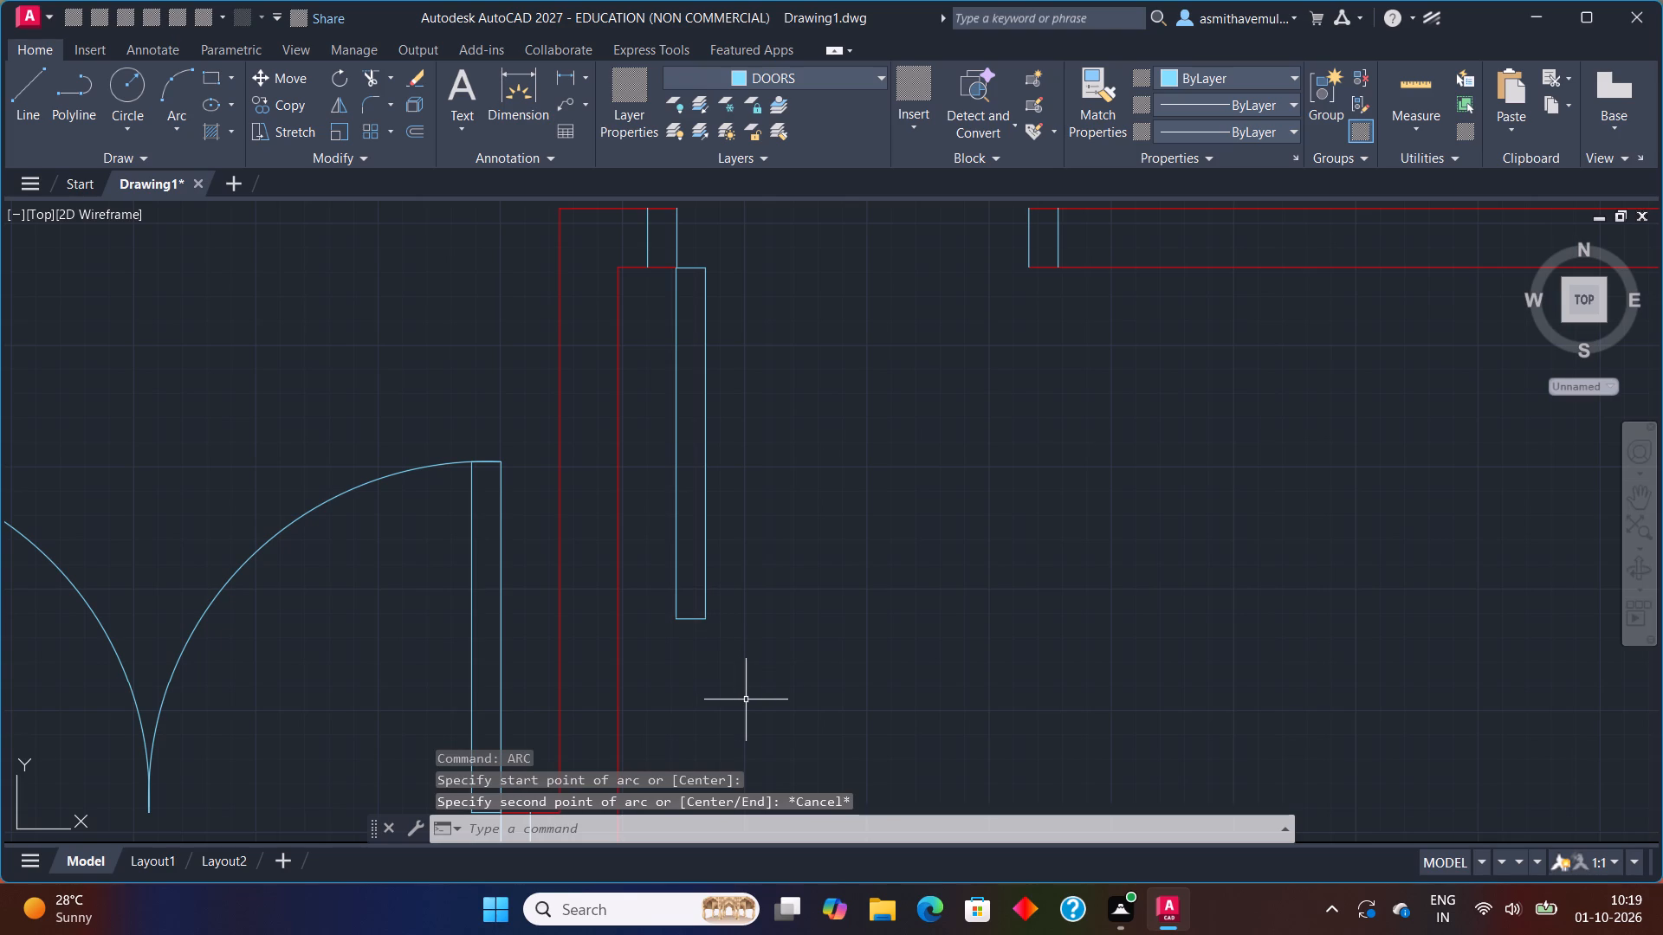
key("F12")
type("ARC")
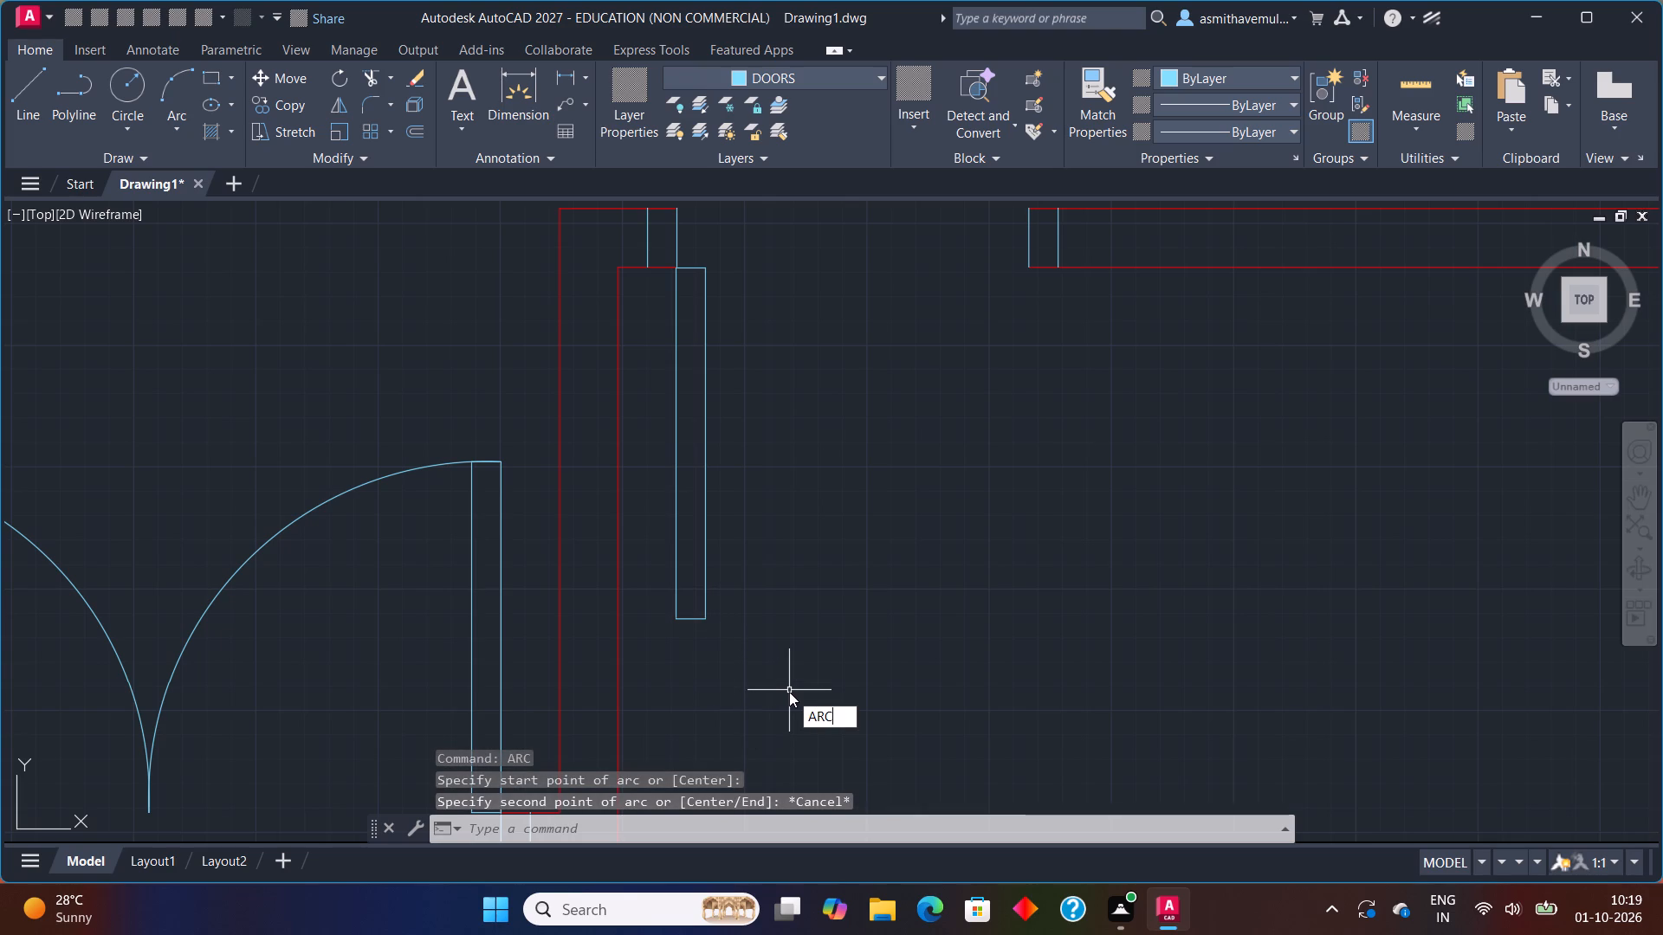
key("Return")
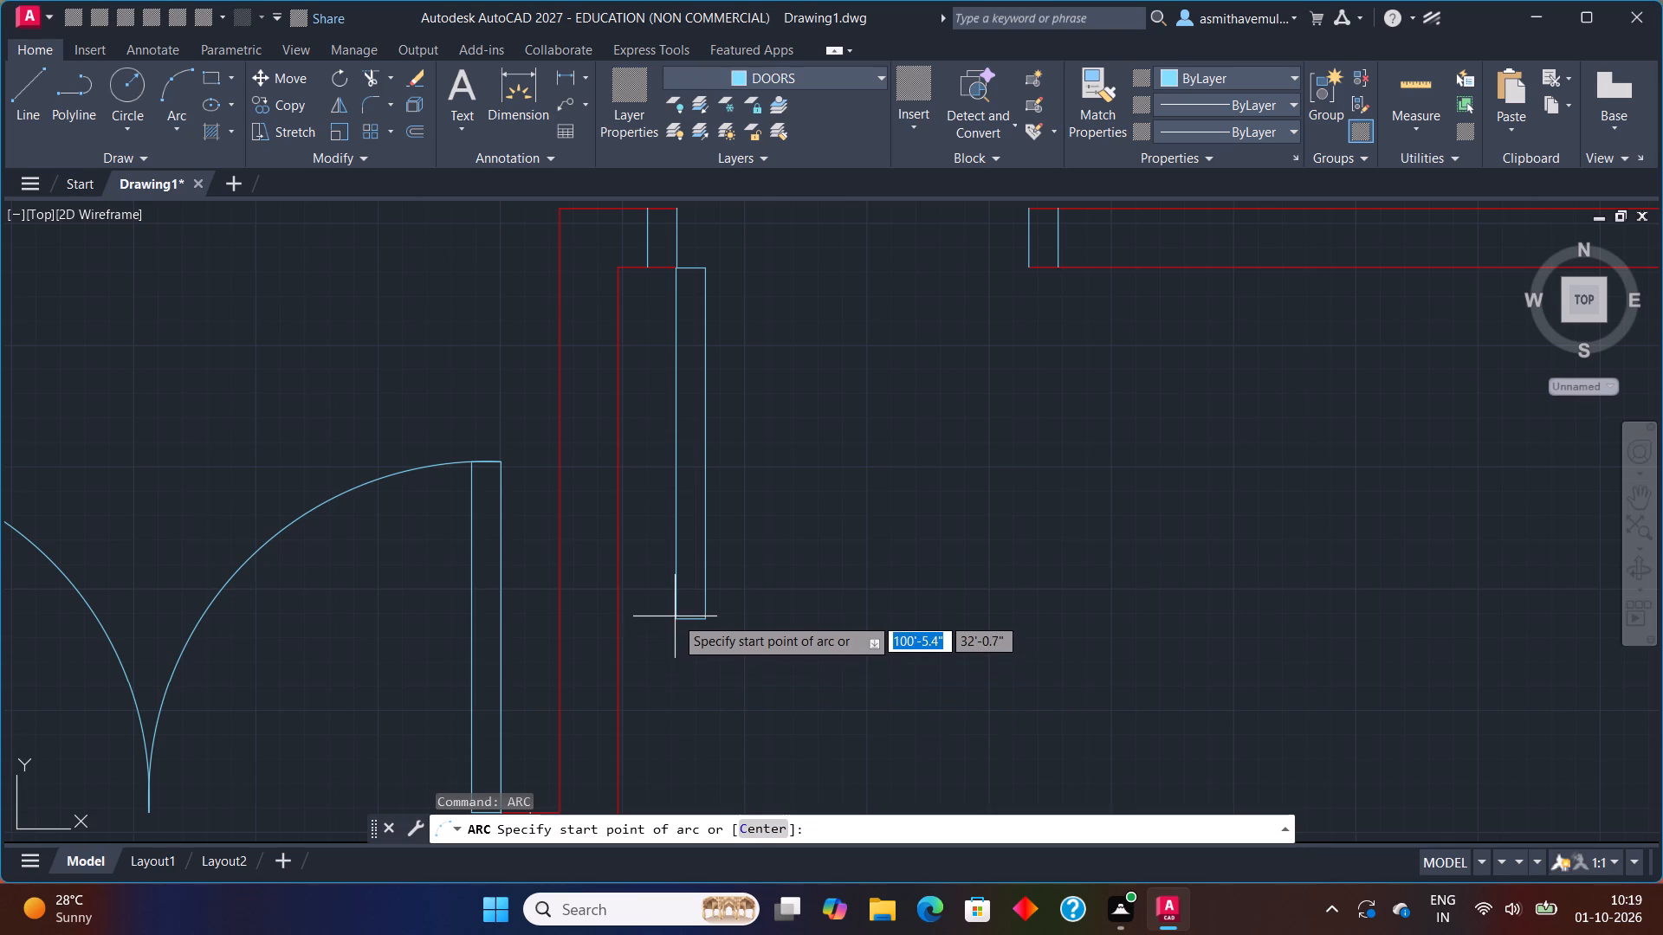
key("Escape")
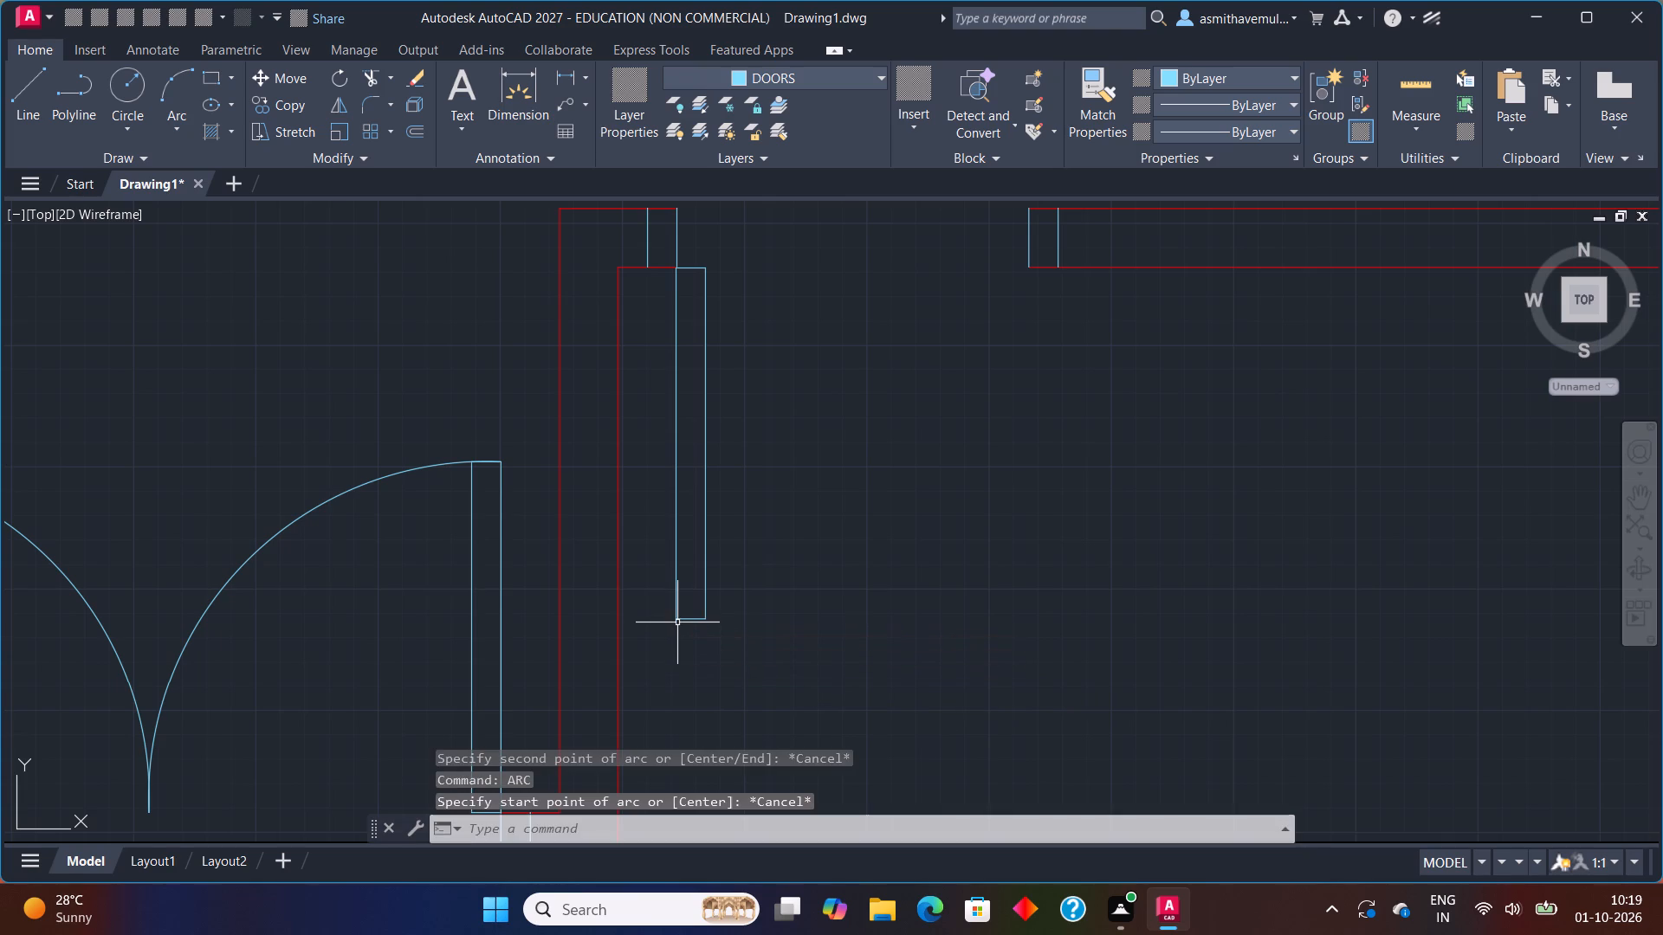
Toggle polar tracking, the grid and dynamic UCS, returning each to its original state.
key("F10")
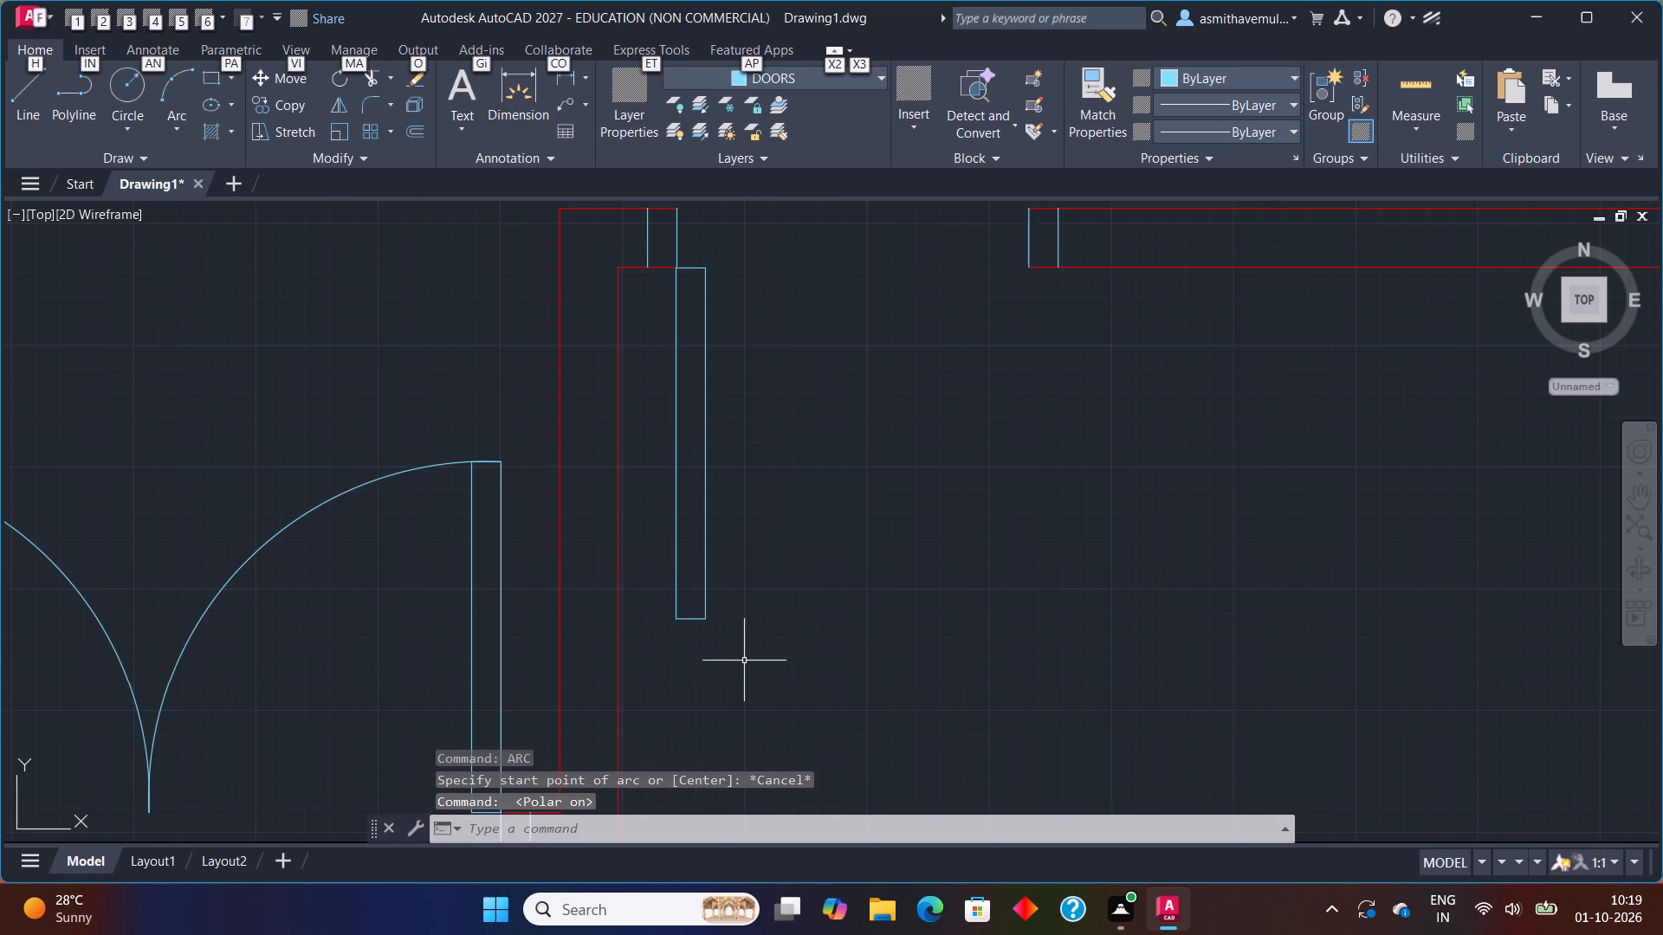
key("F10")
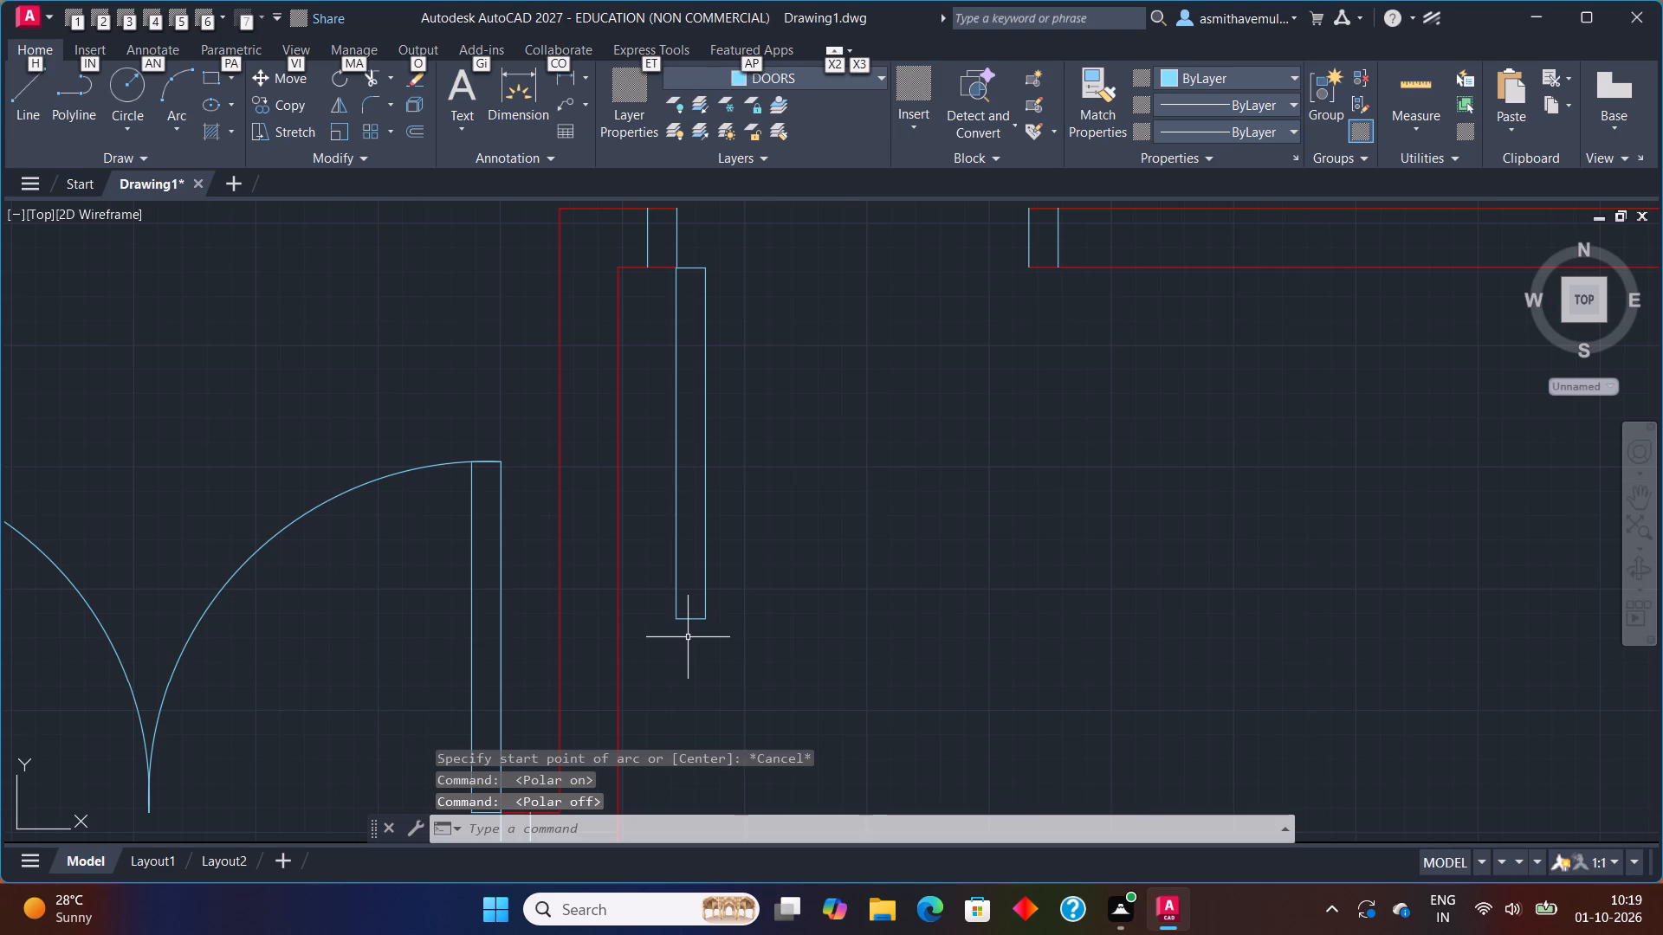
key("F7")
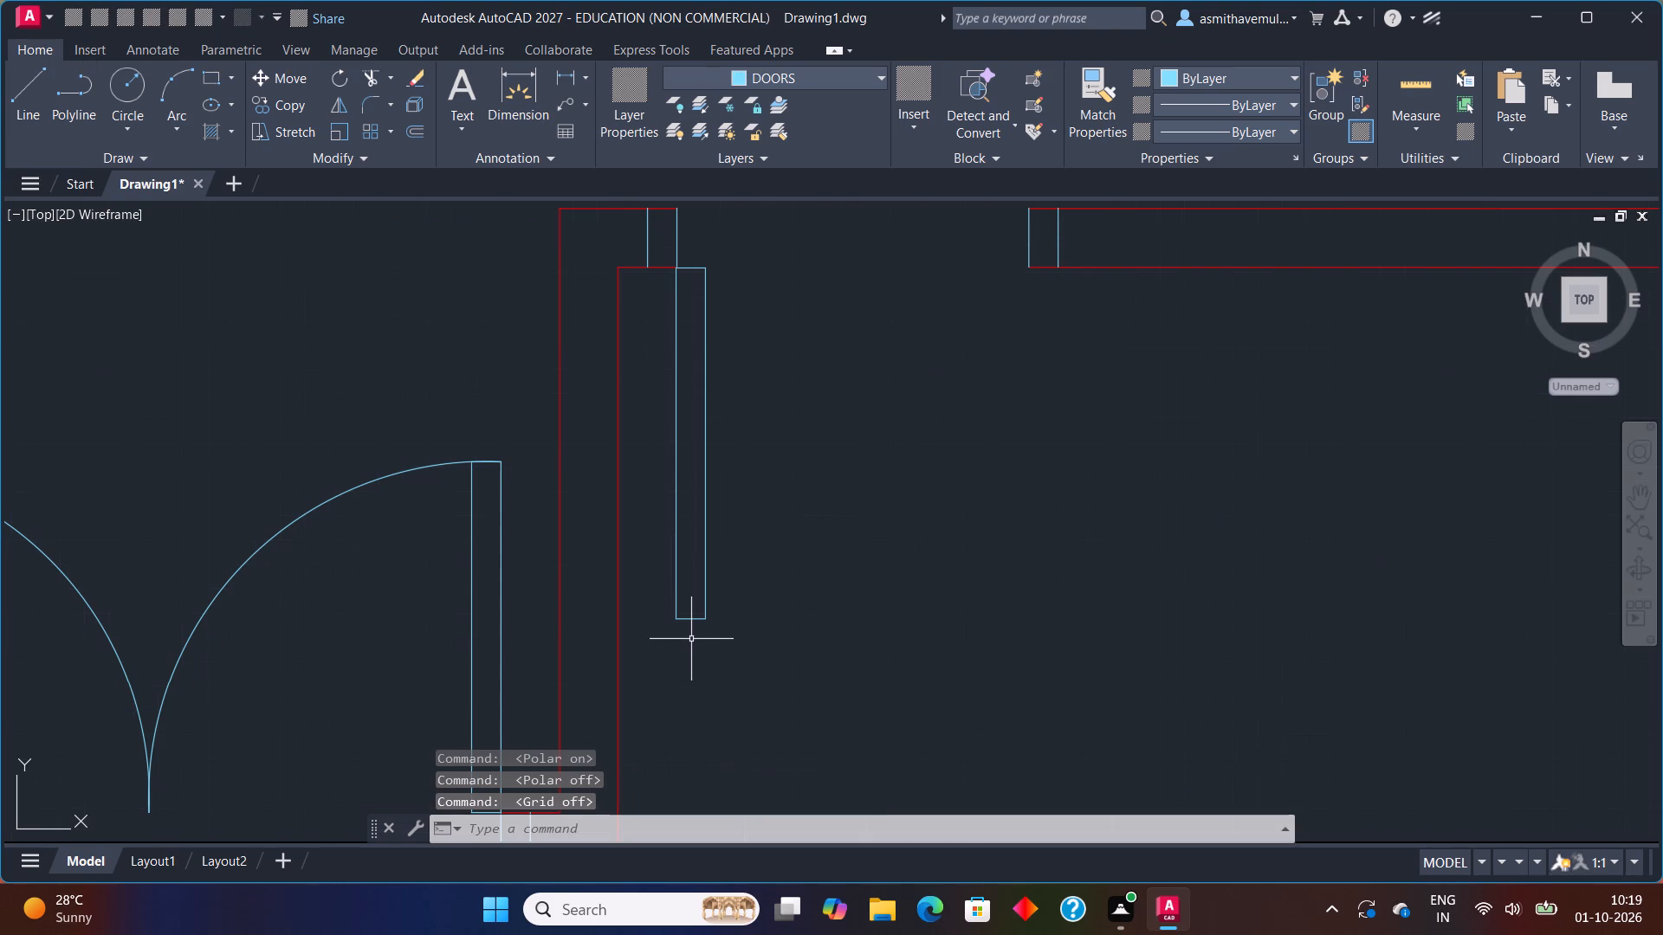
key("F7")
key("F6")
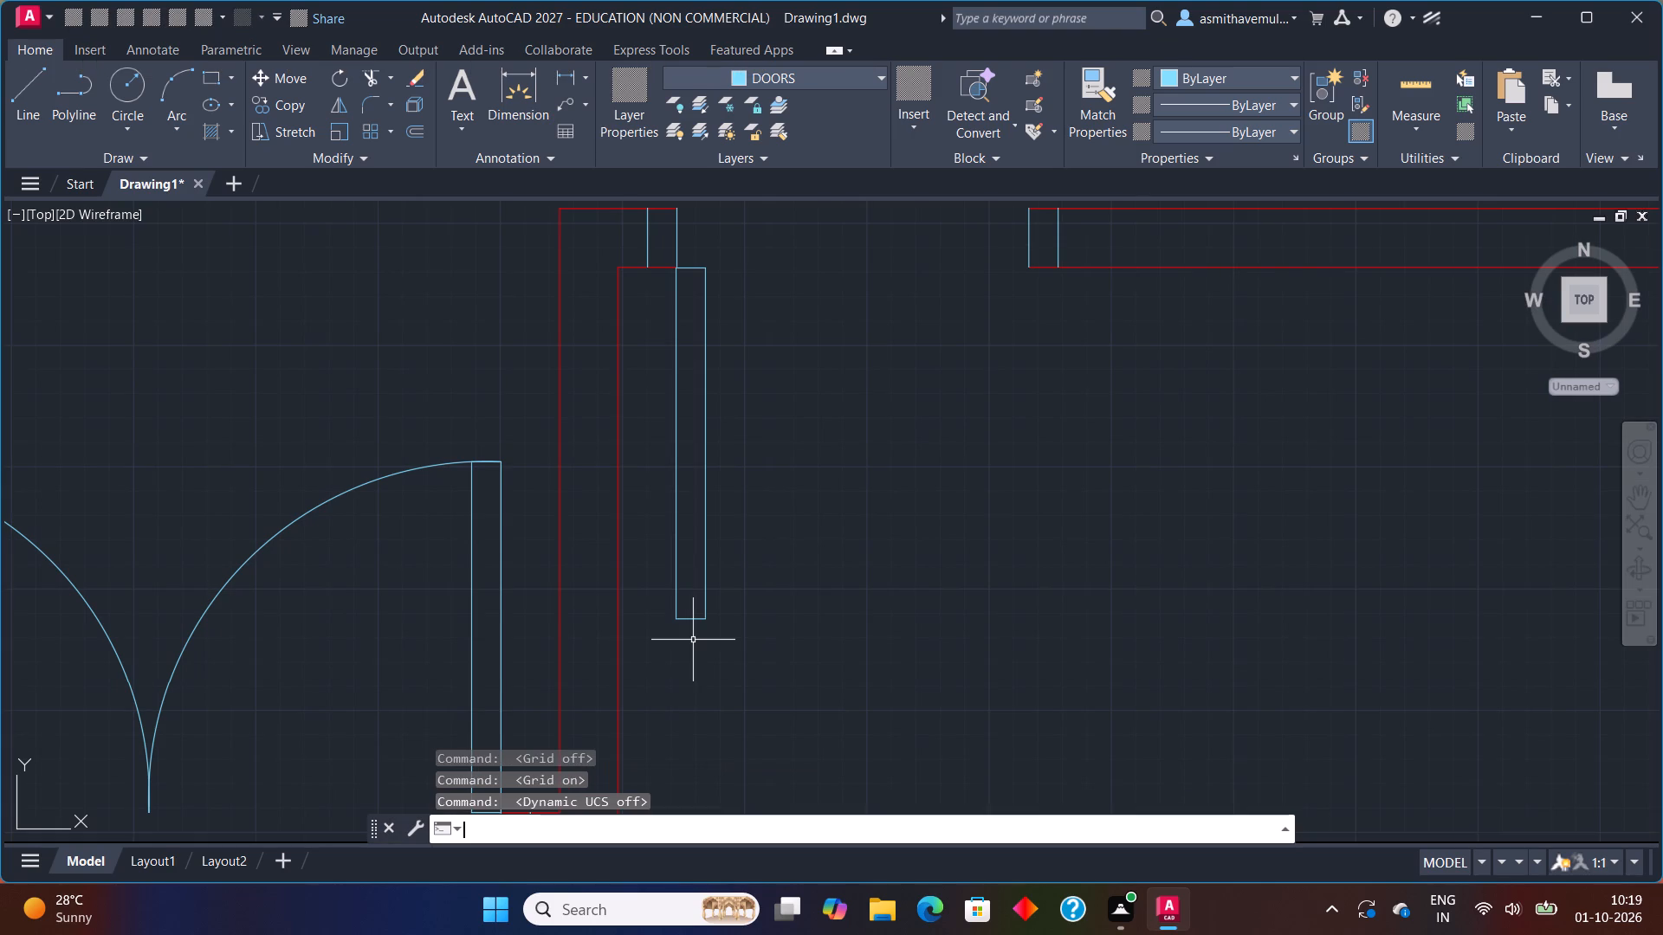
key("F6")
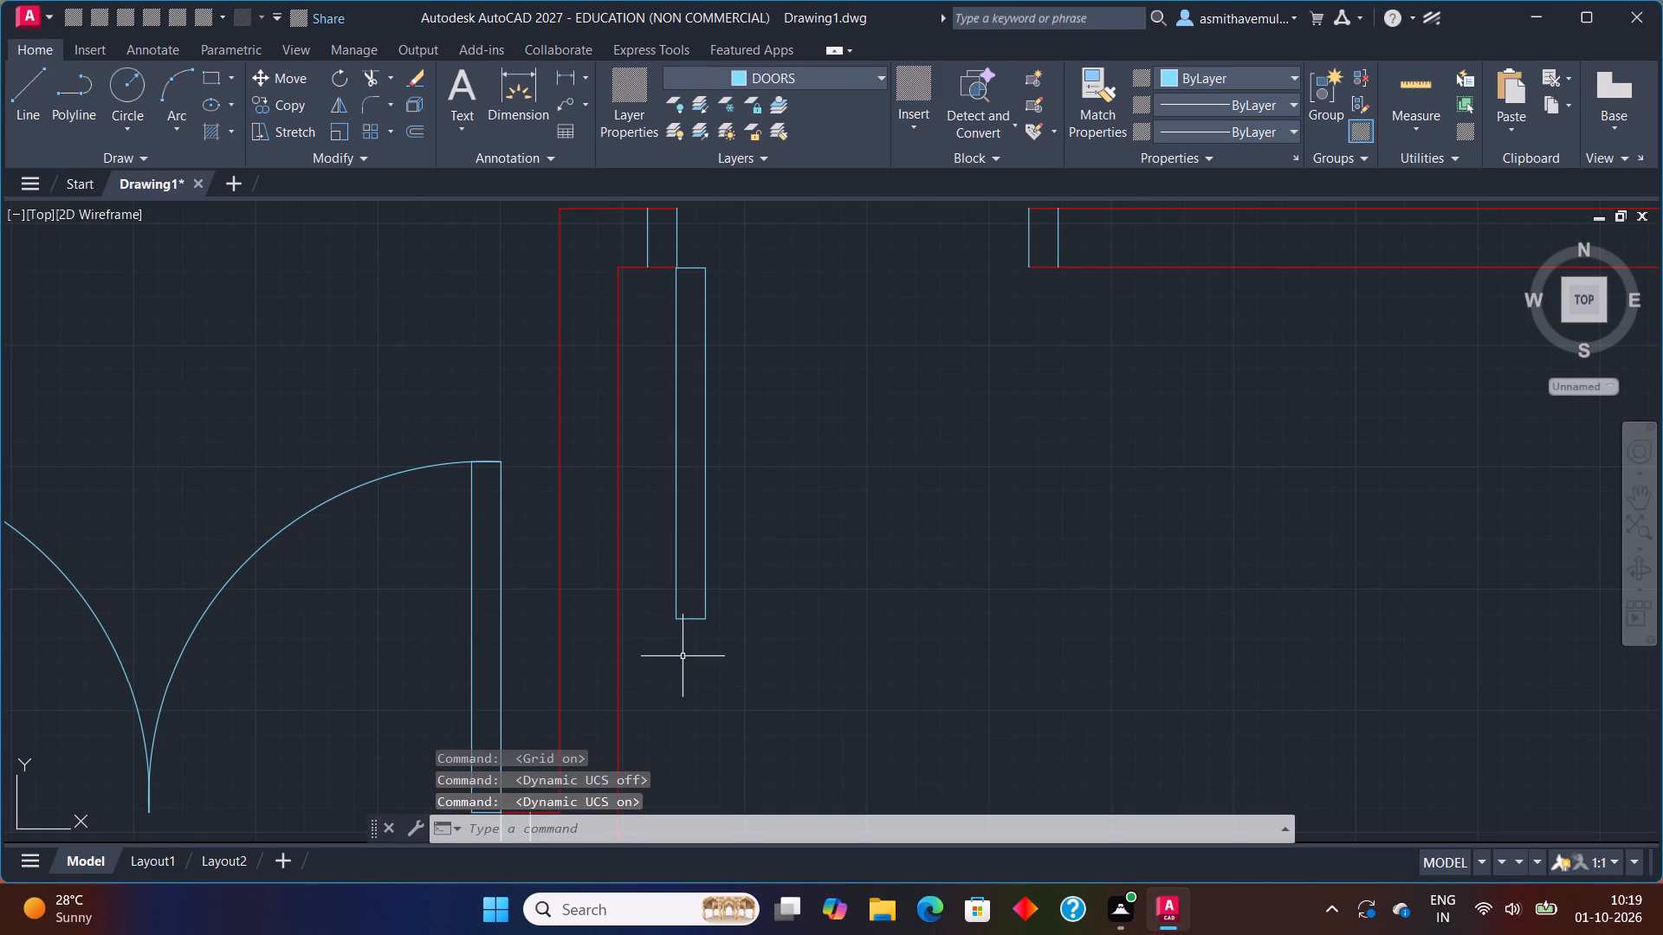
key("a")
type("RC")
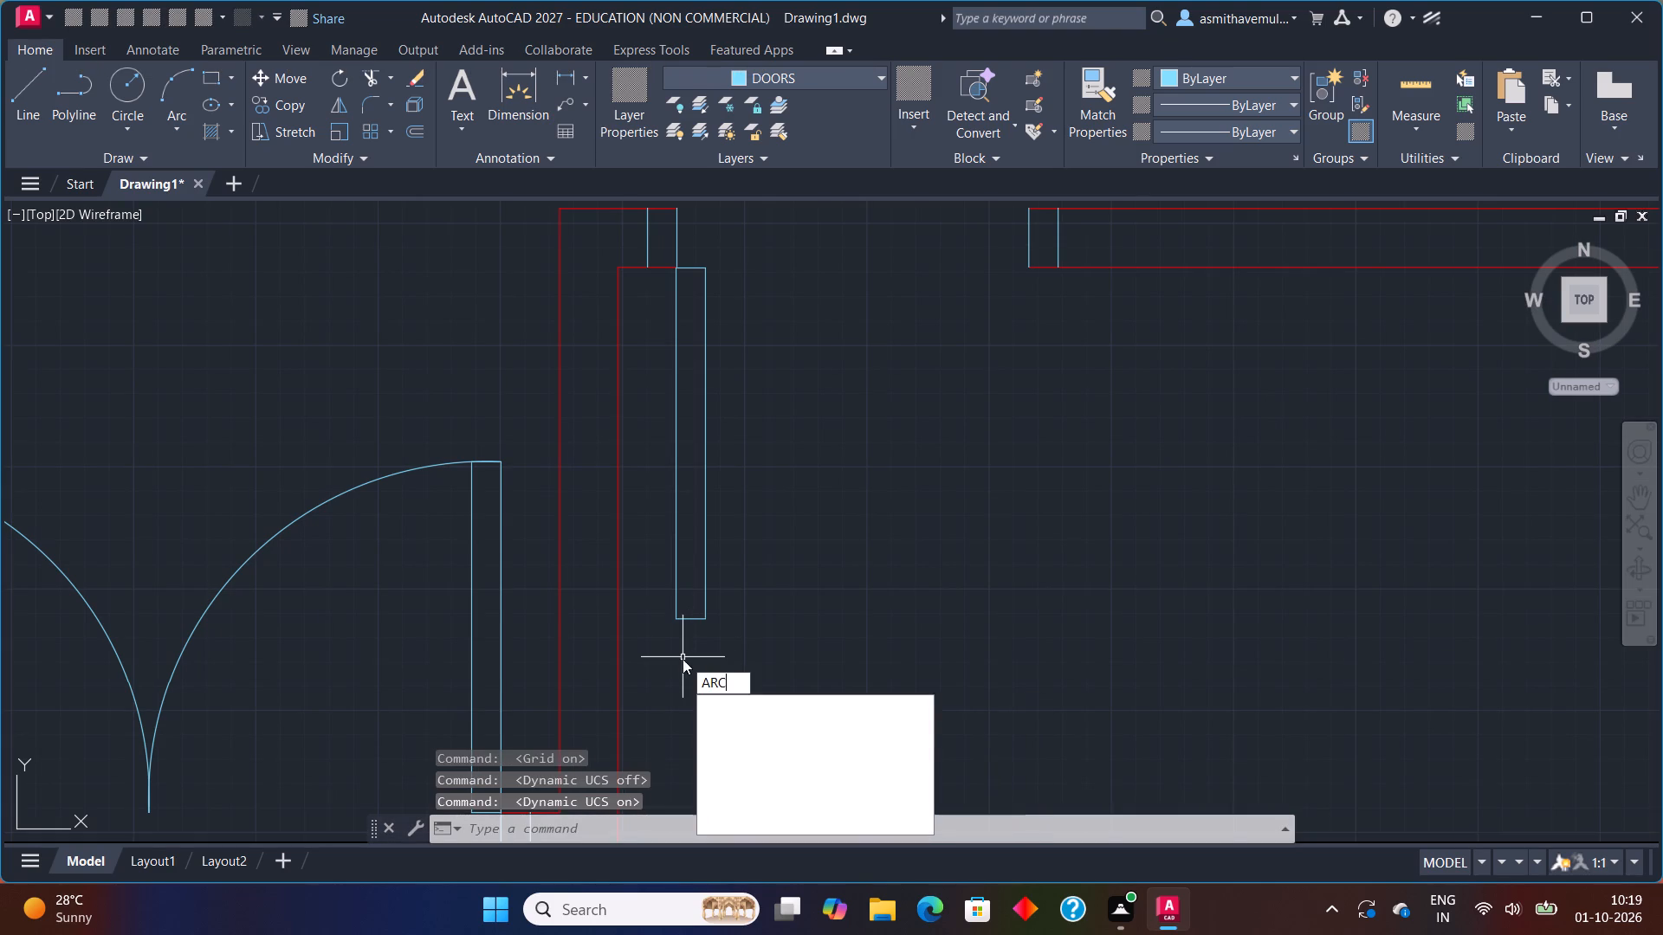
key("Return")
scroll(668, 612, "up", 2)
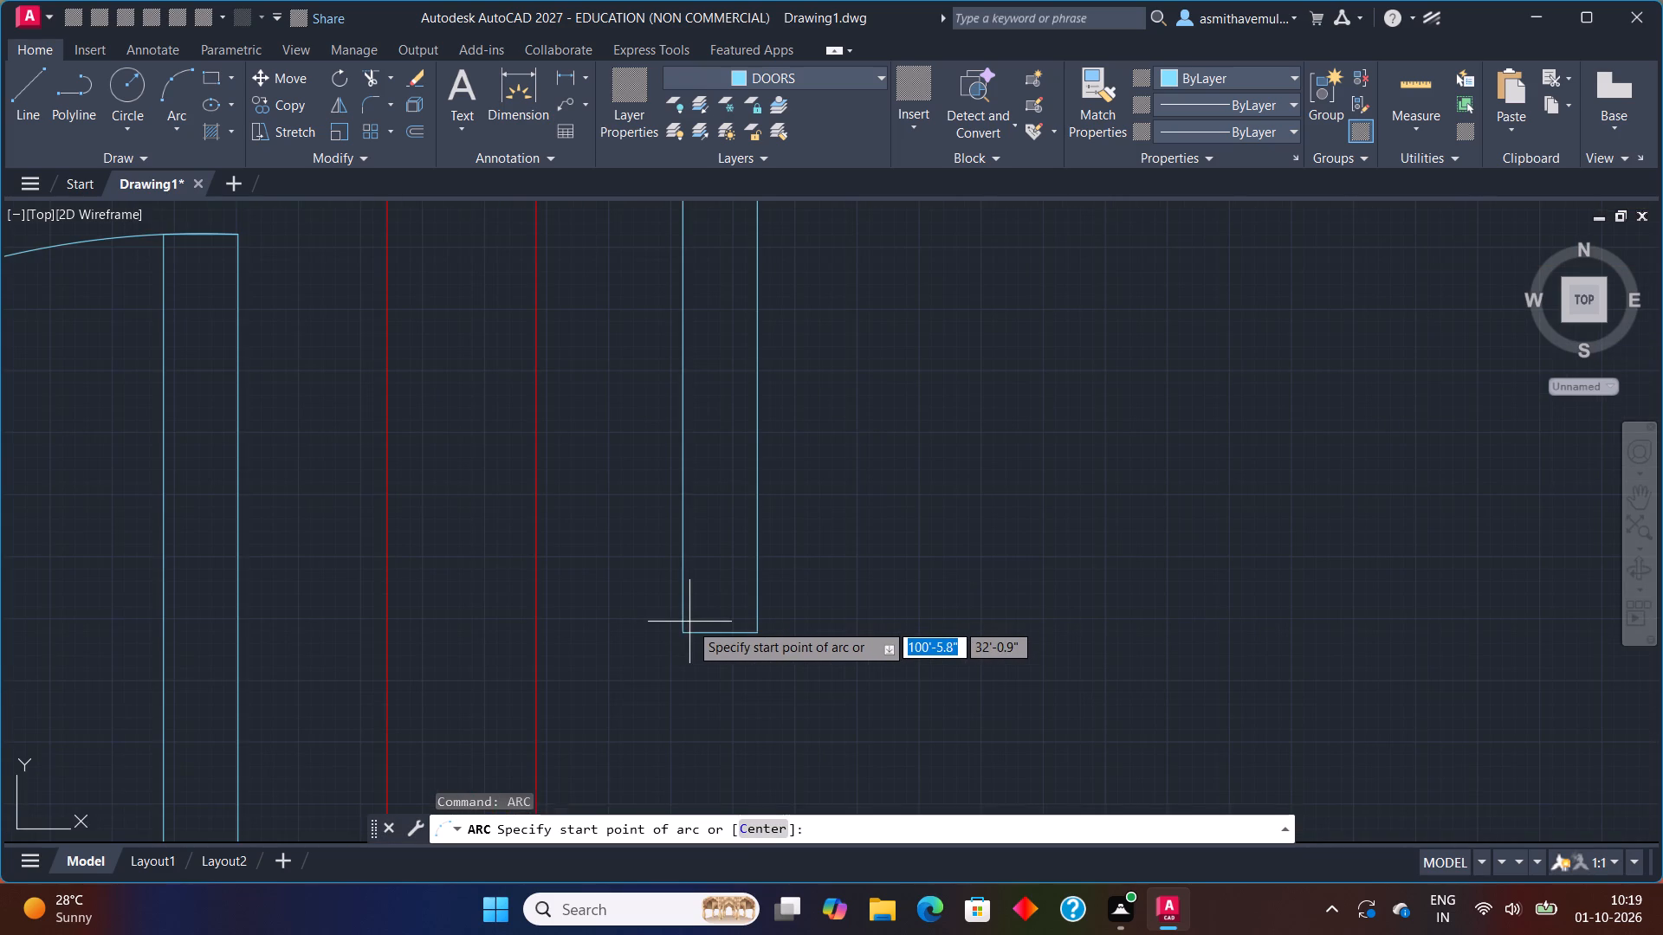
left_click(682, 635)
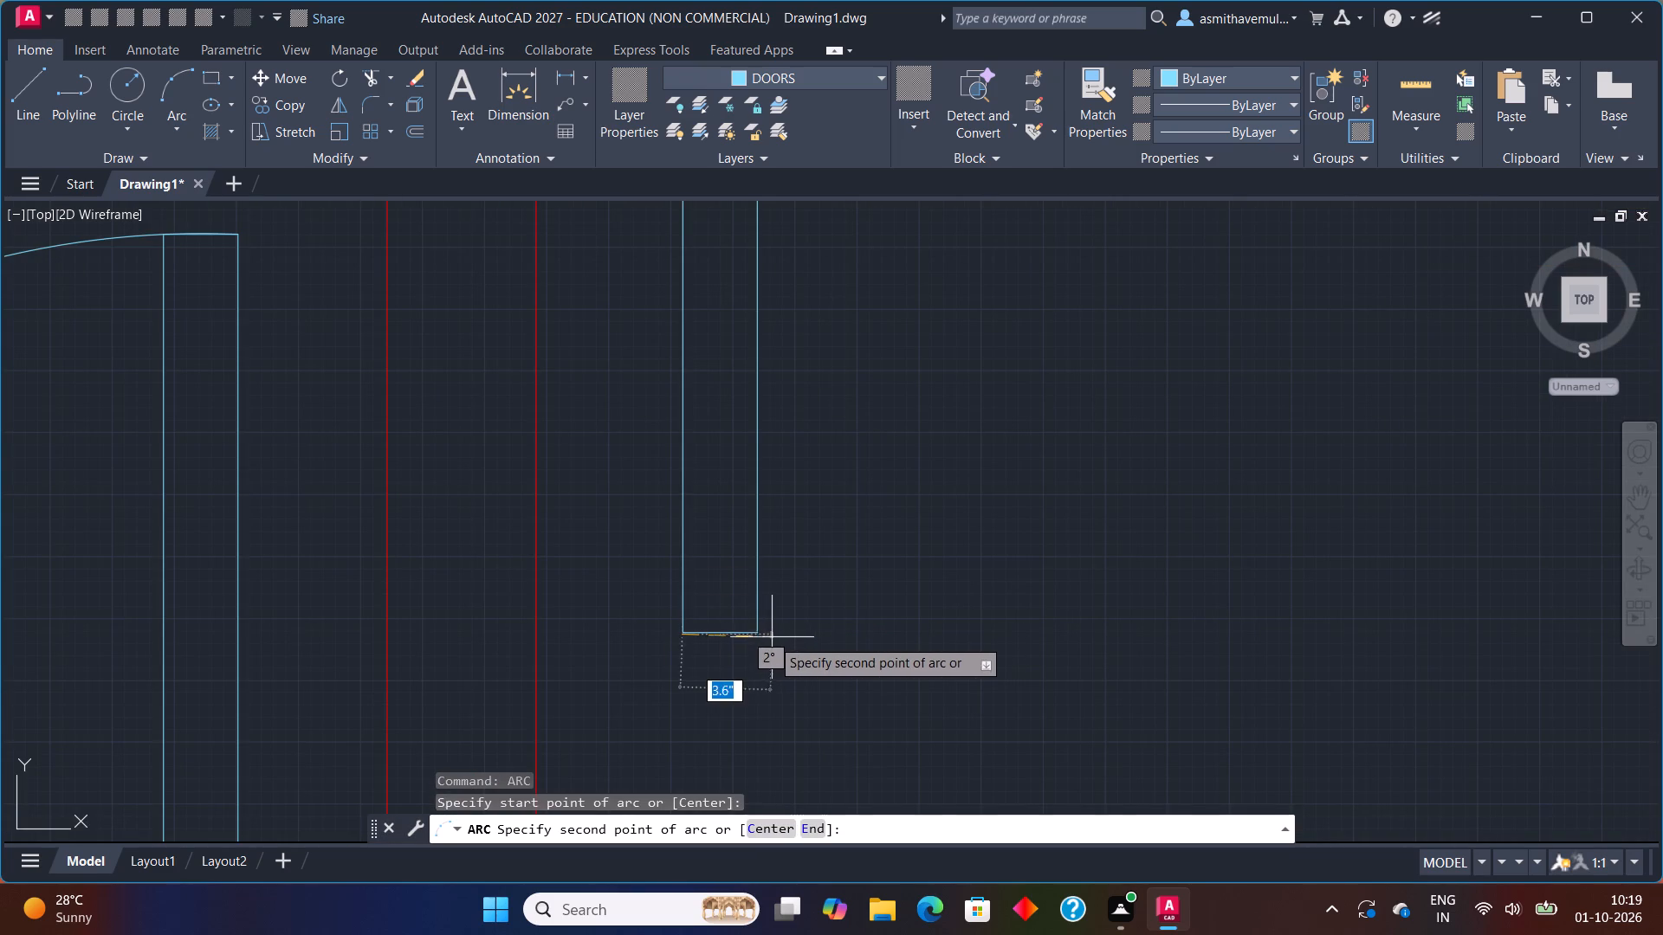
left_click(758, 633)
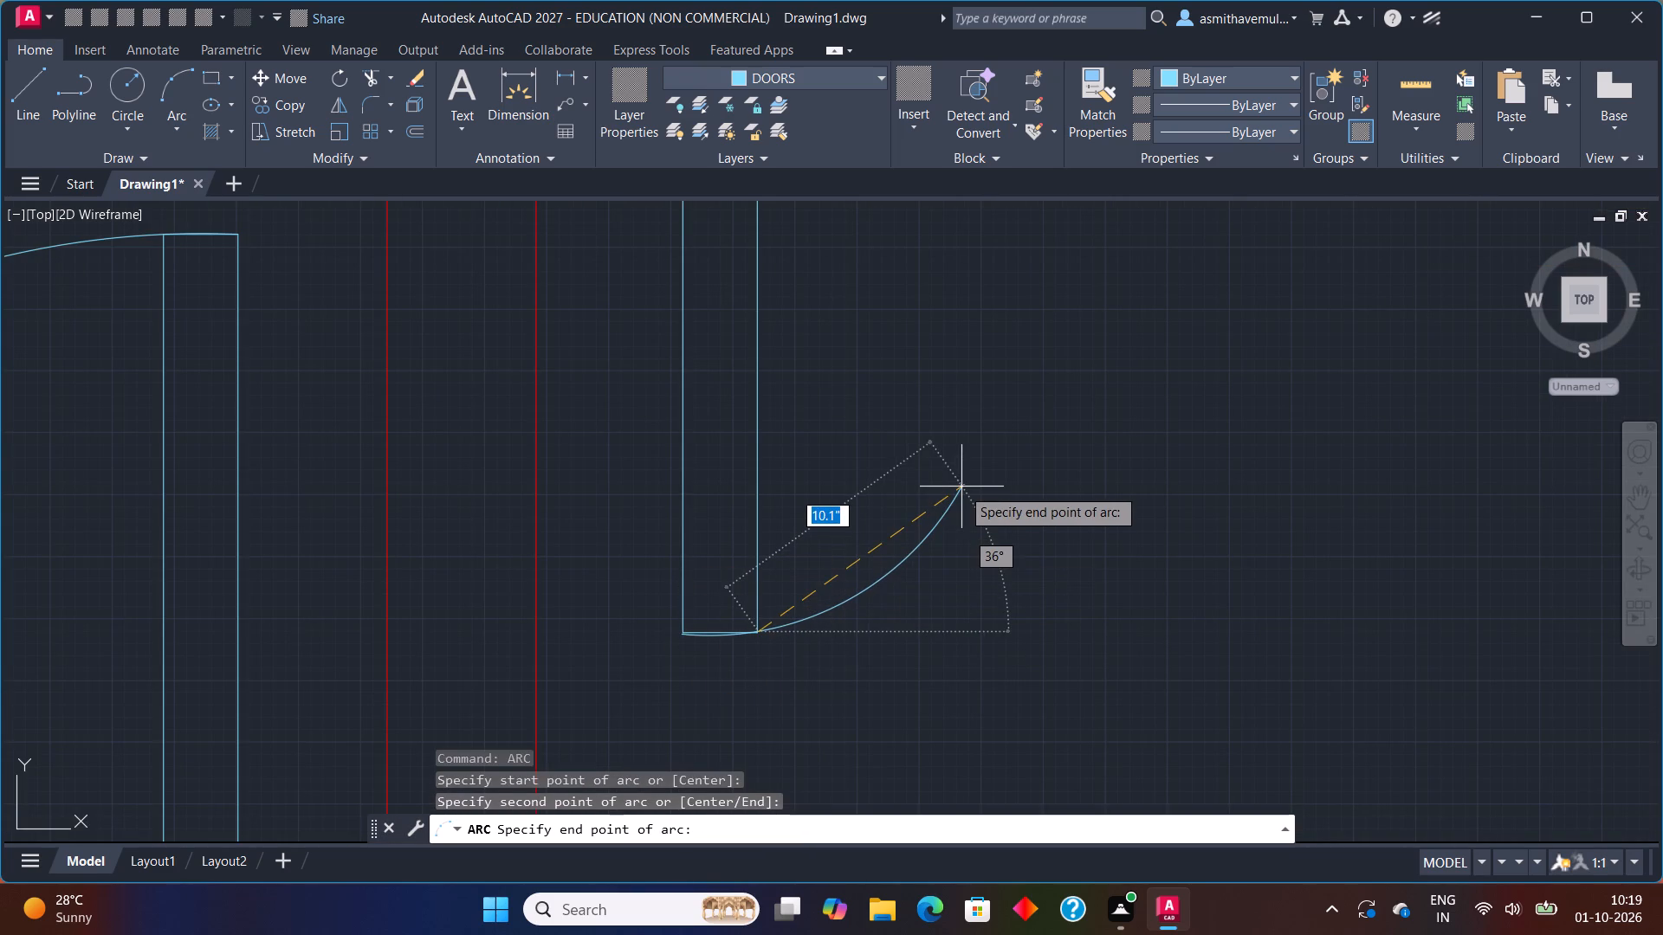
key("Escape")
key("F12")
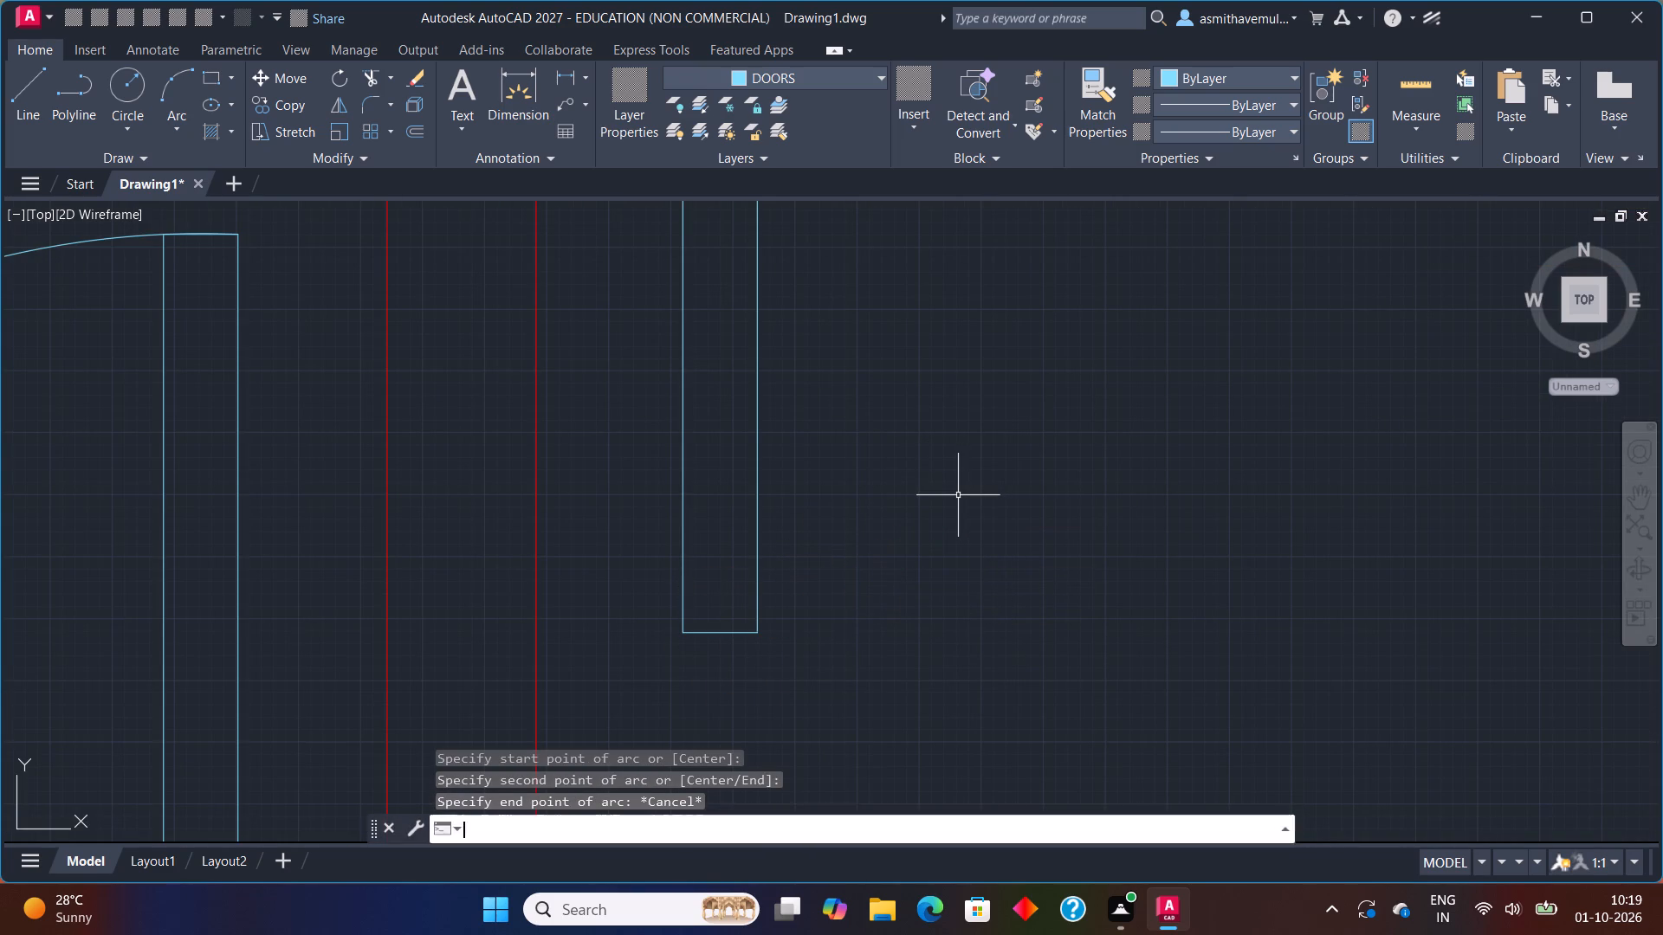
Turn off dynamic UCS and cycle the isoplane through Right and Left back to Top.
scroll(794, 601, "down", 3)
middle_click_drag(789, 658, 753, 494)
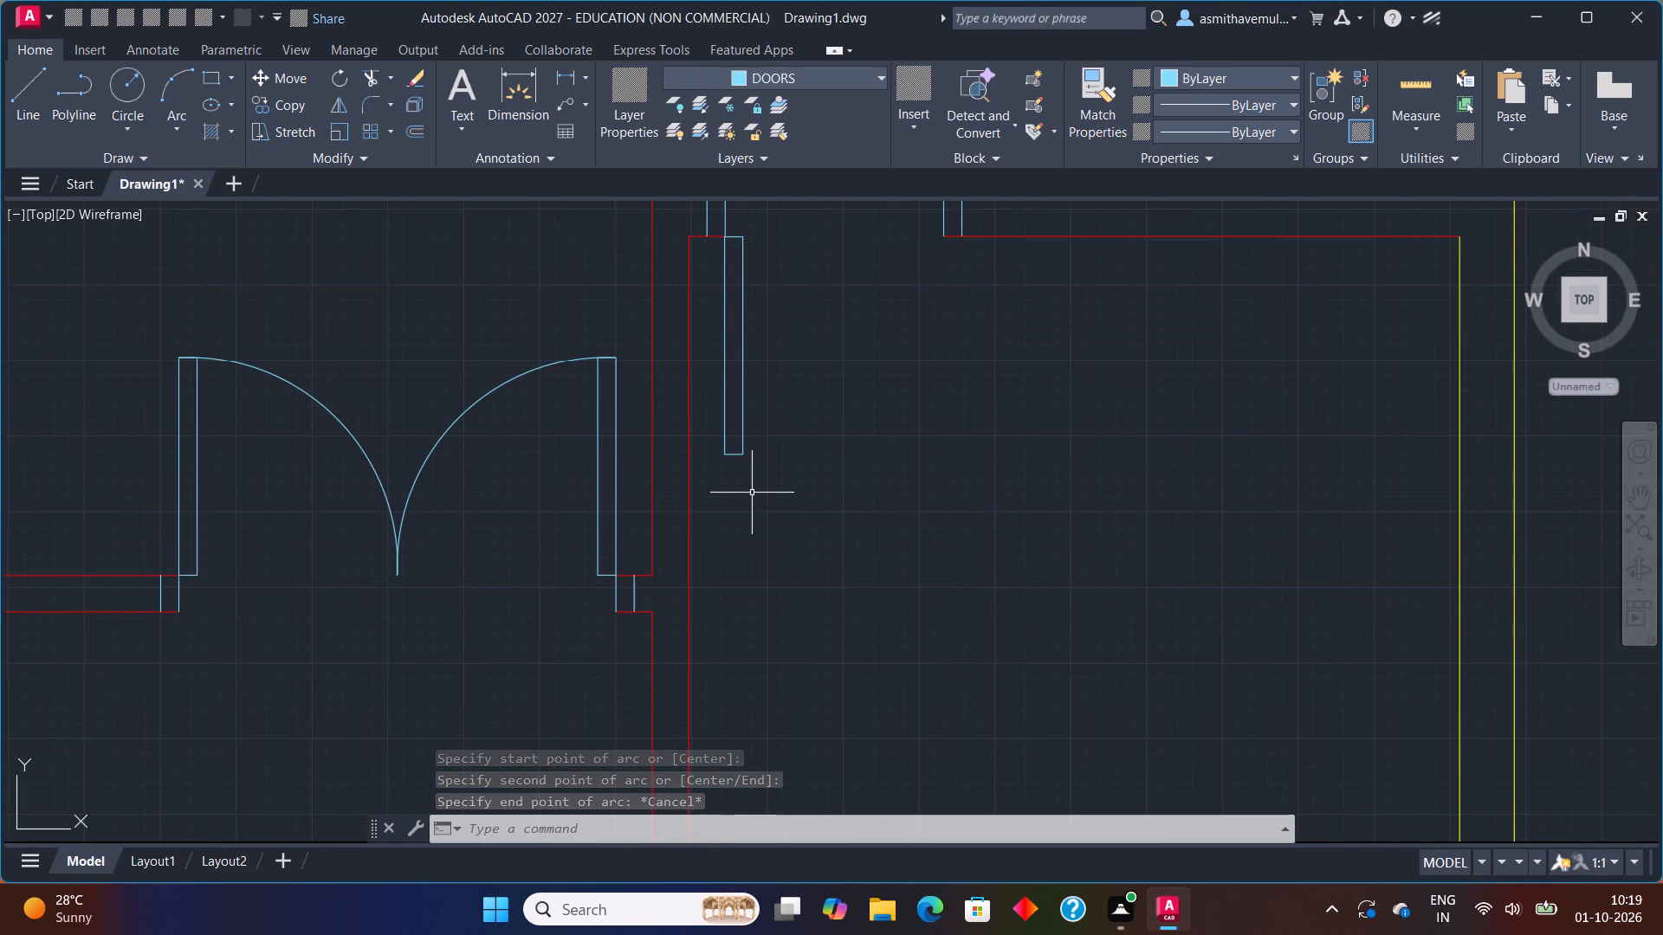
key("F6")
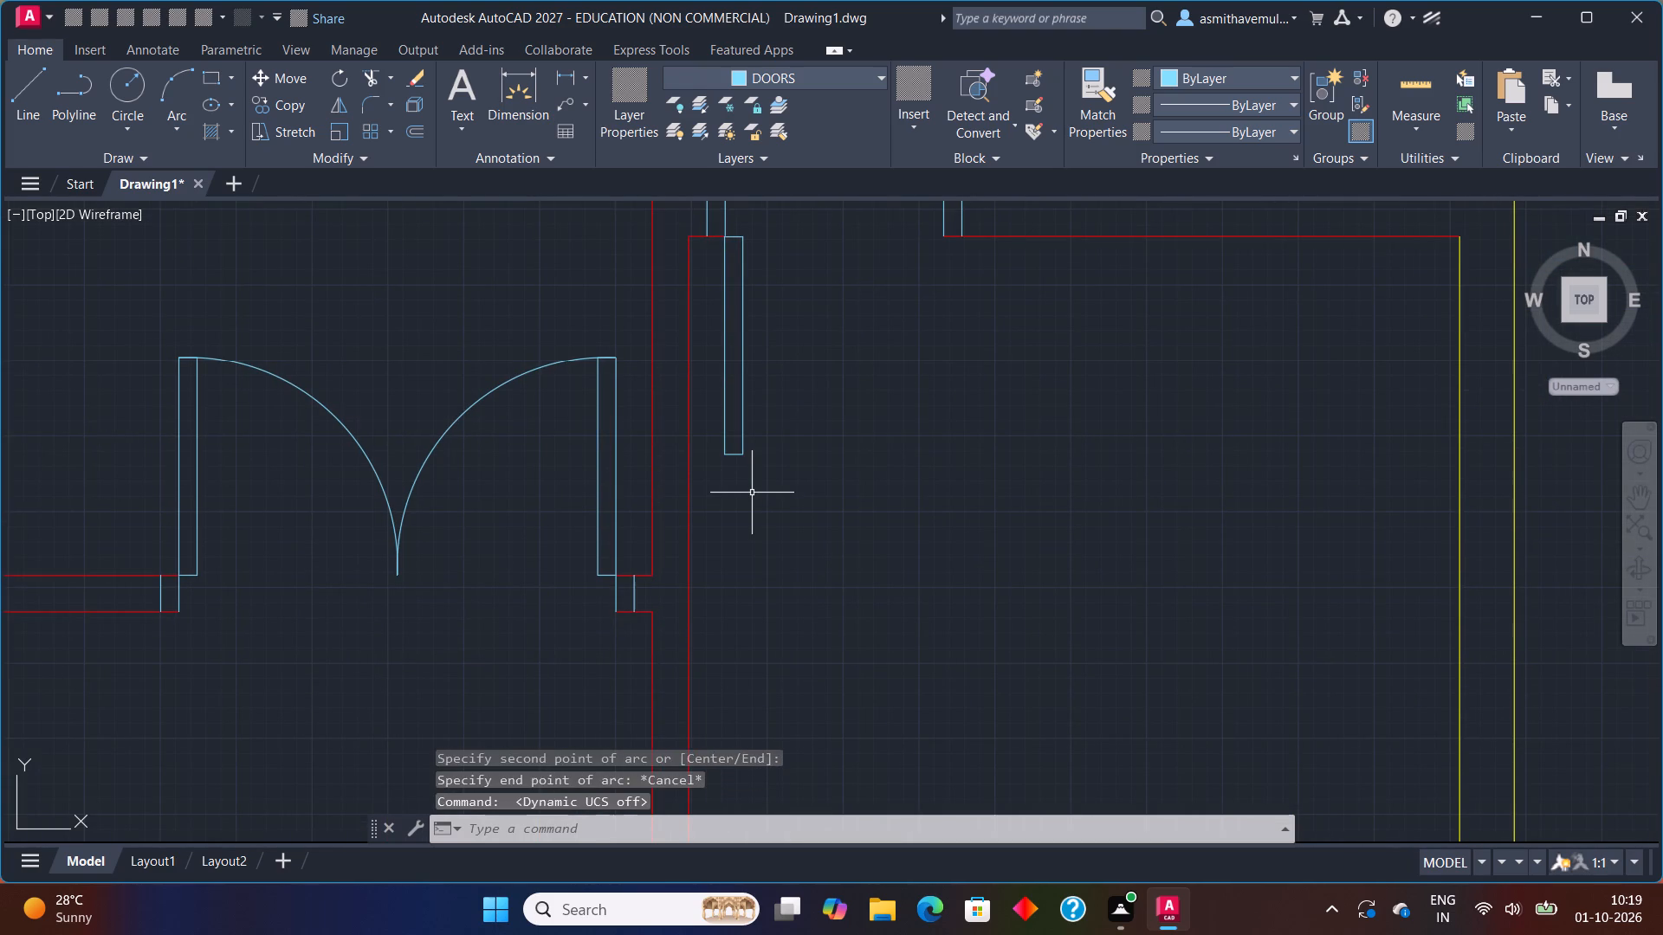
key("F5")
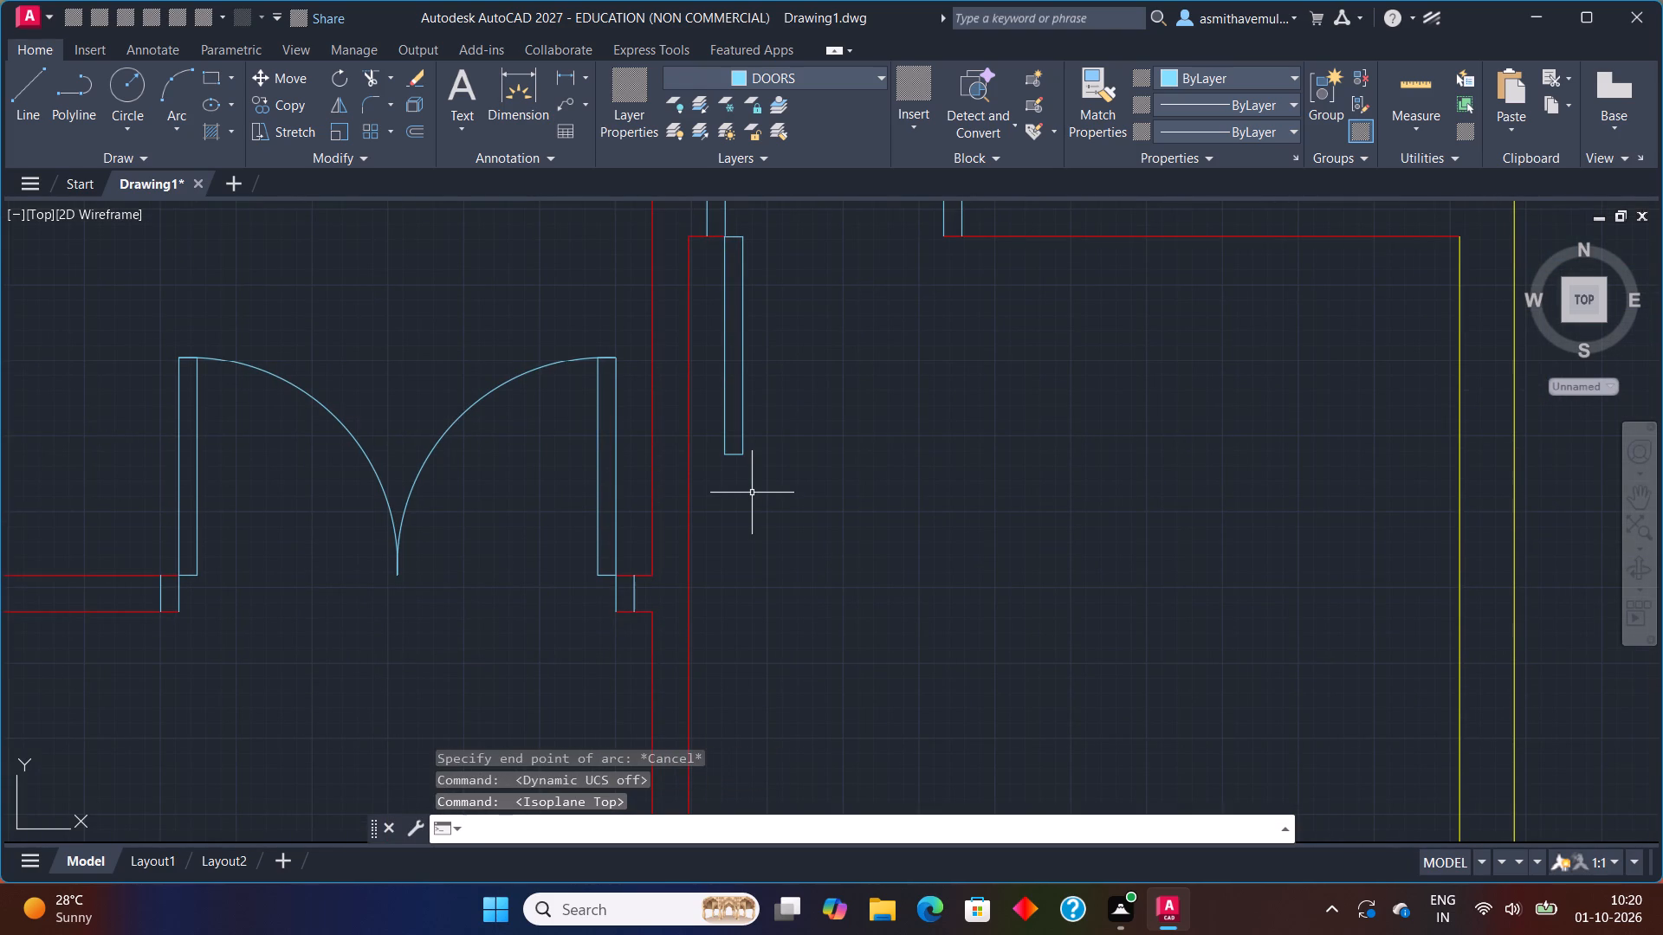
key("F5")
key("F5")
key("F5")
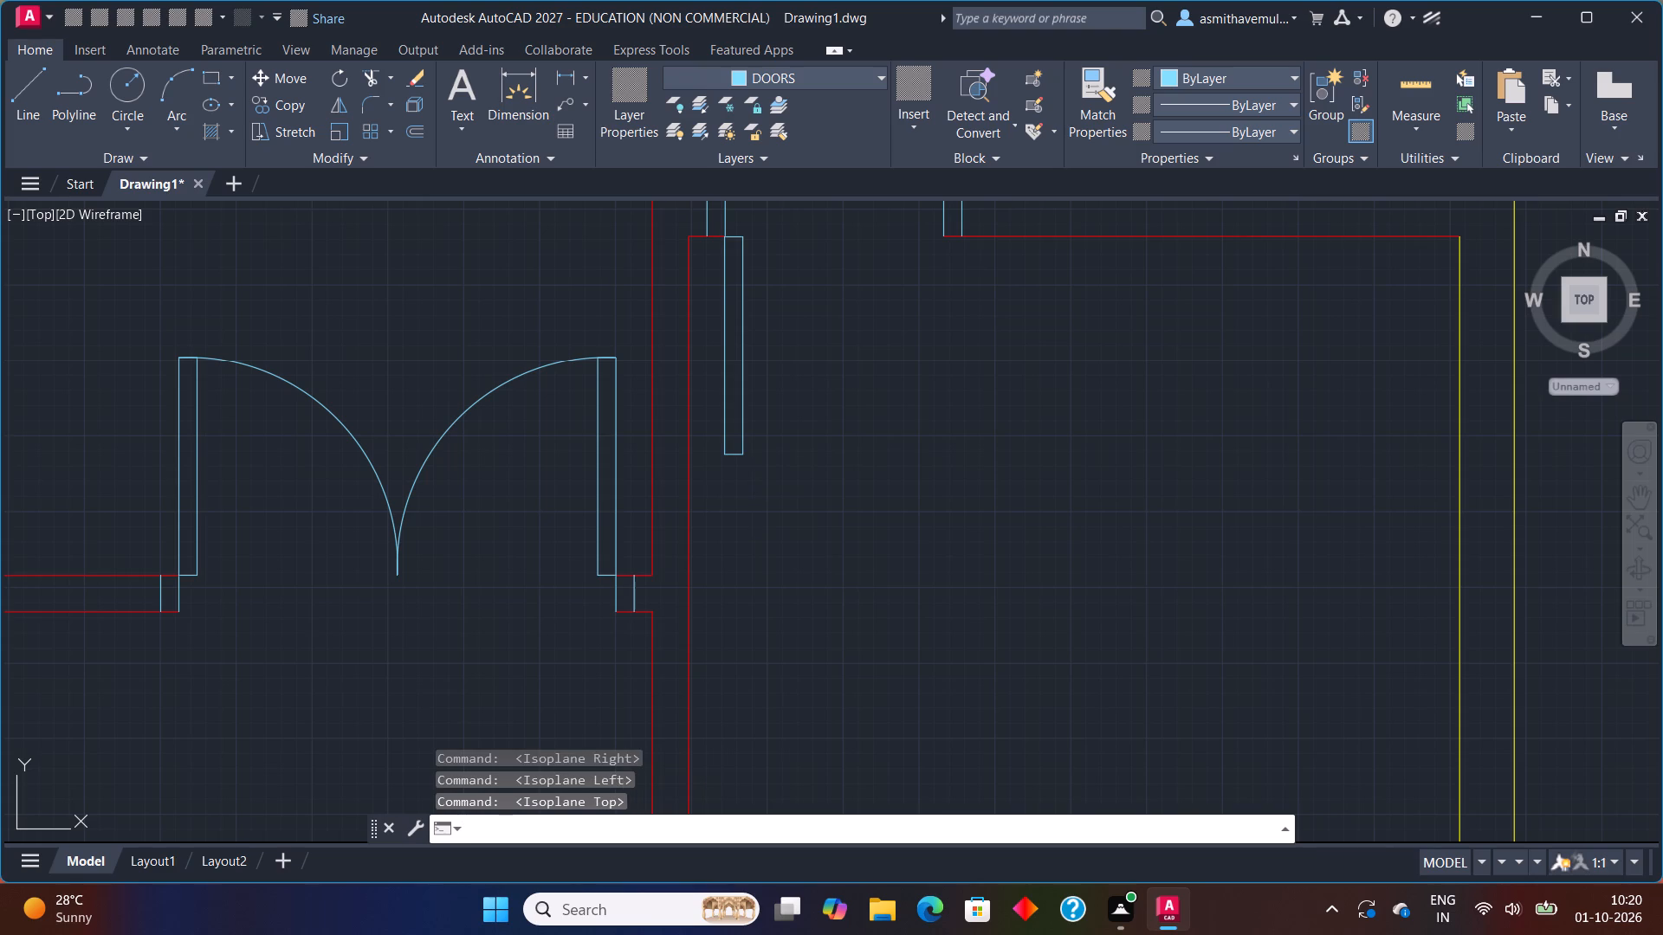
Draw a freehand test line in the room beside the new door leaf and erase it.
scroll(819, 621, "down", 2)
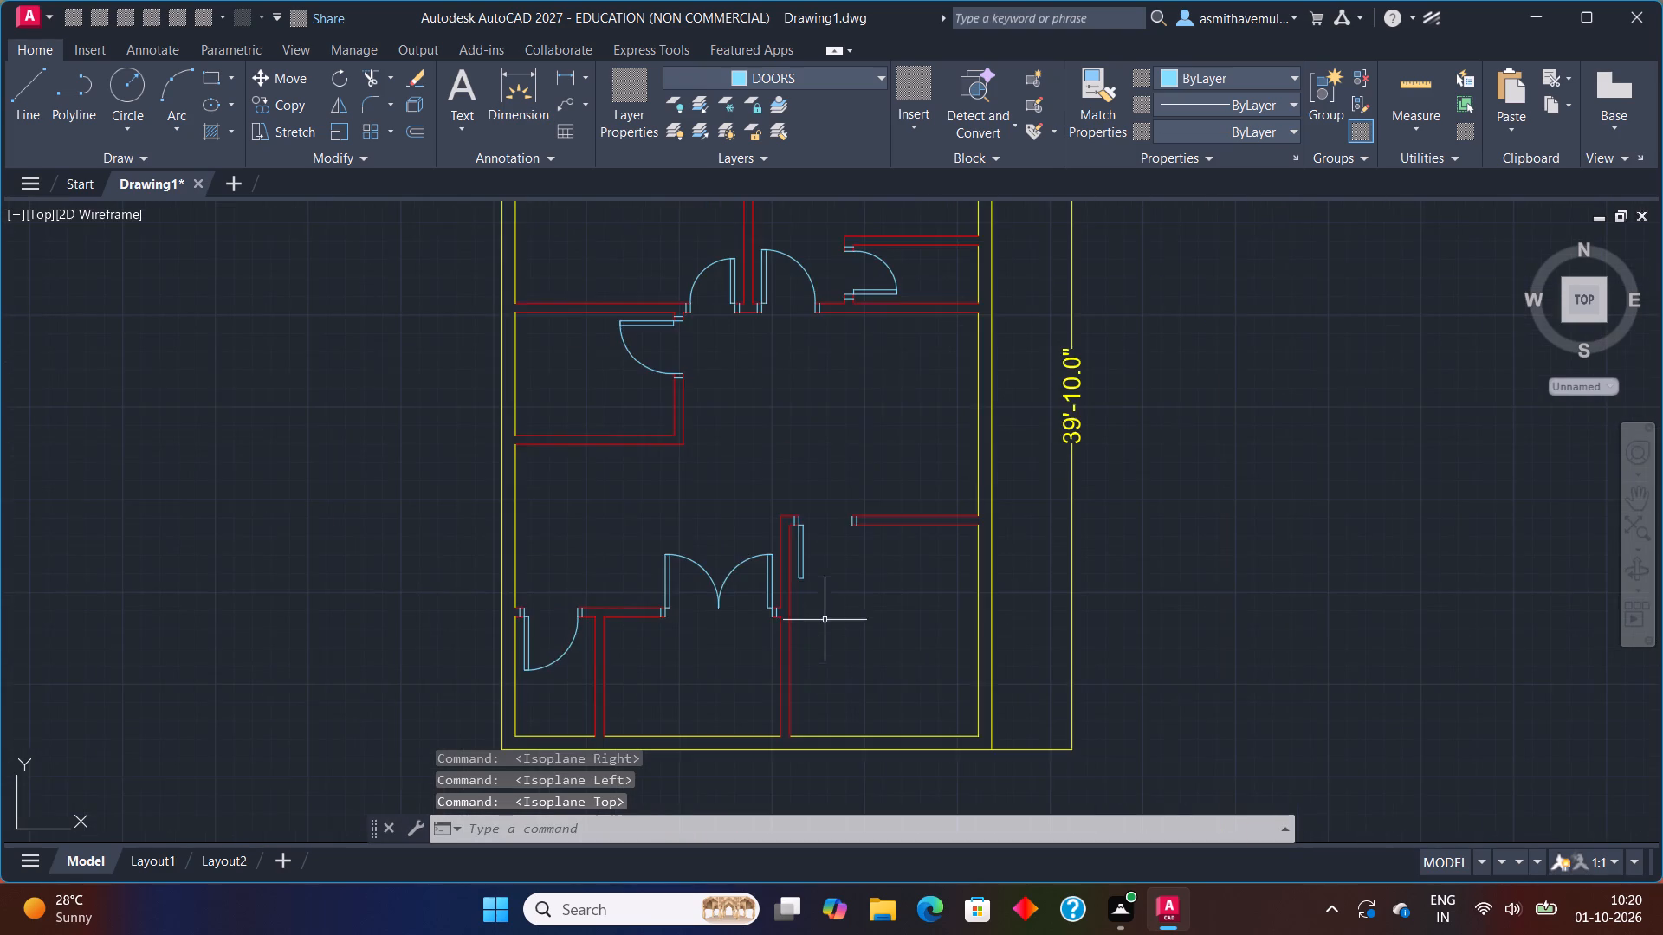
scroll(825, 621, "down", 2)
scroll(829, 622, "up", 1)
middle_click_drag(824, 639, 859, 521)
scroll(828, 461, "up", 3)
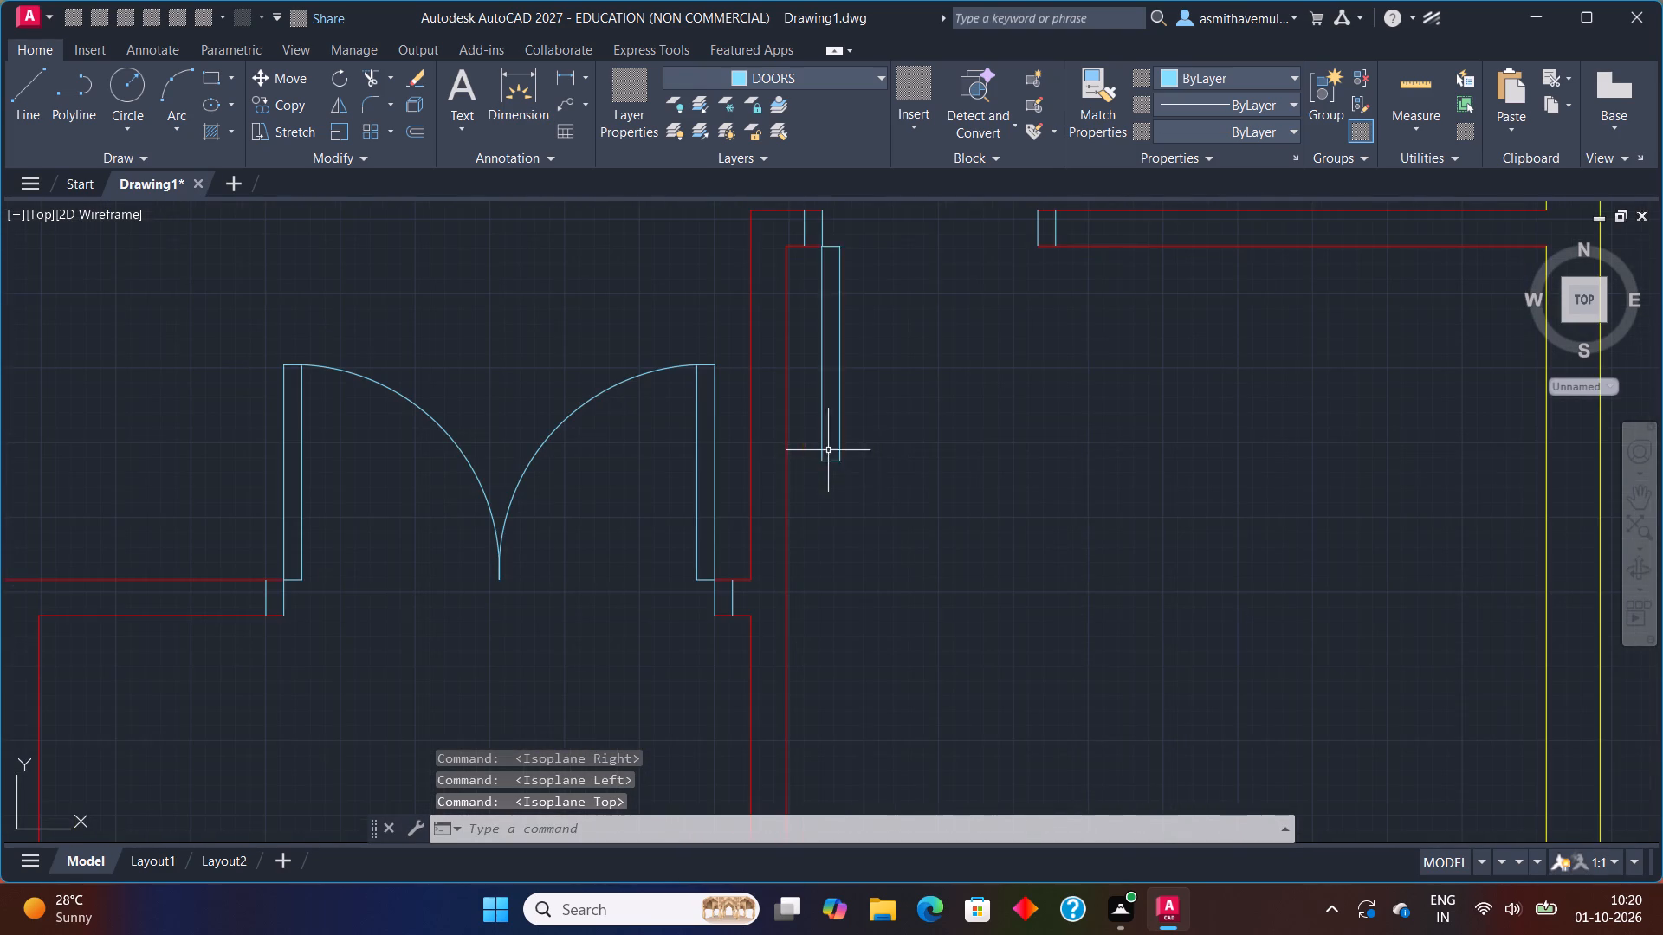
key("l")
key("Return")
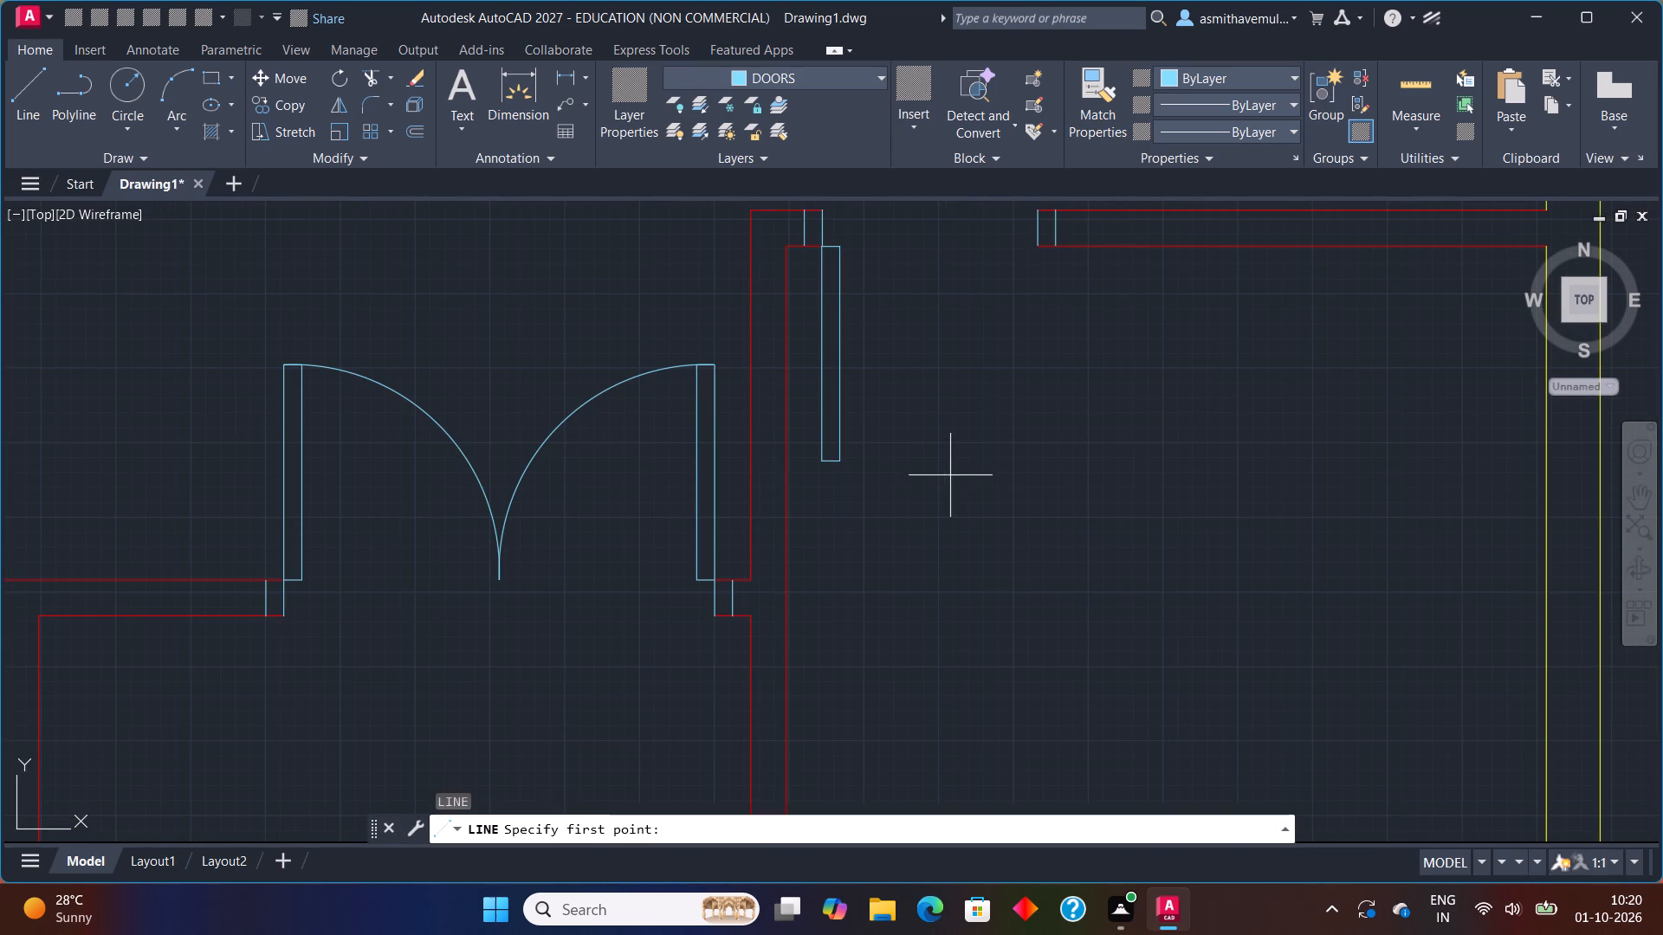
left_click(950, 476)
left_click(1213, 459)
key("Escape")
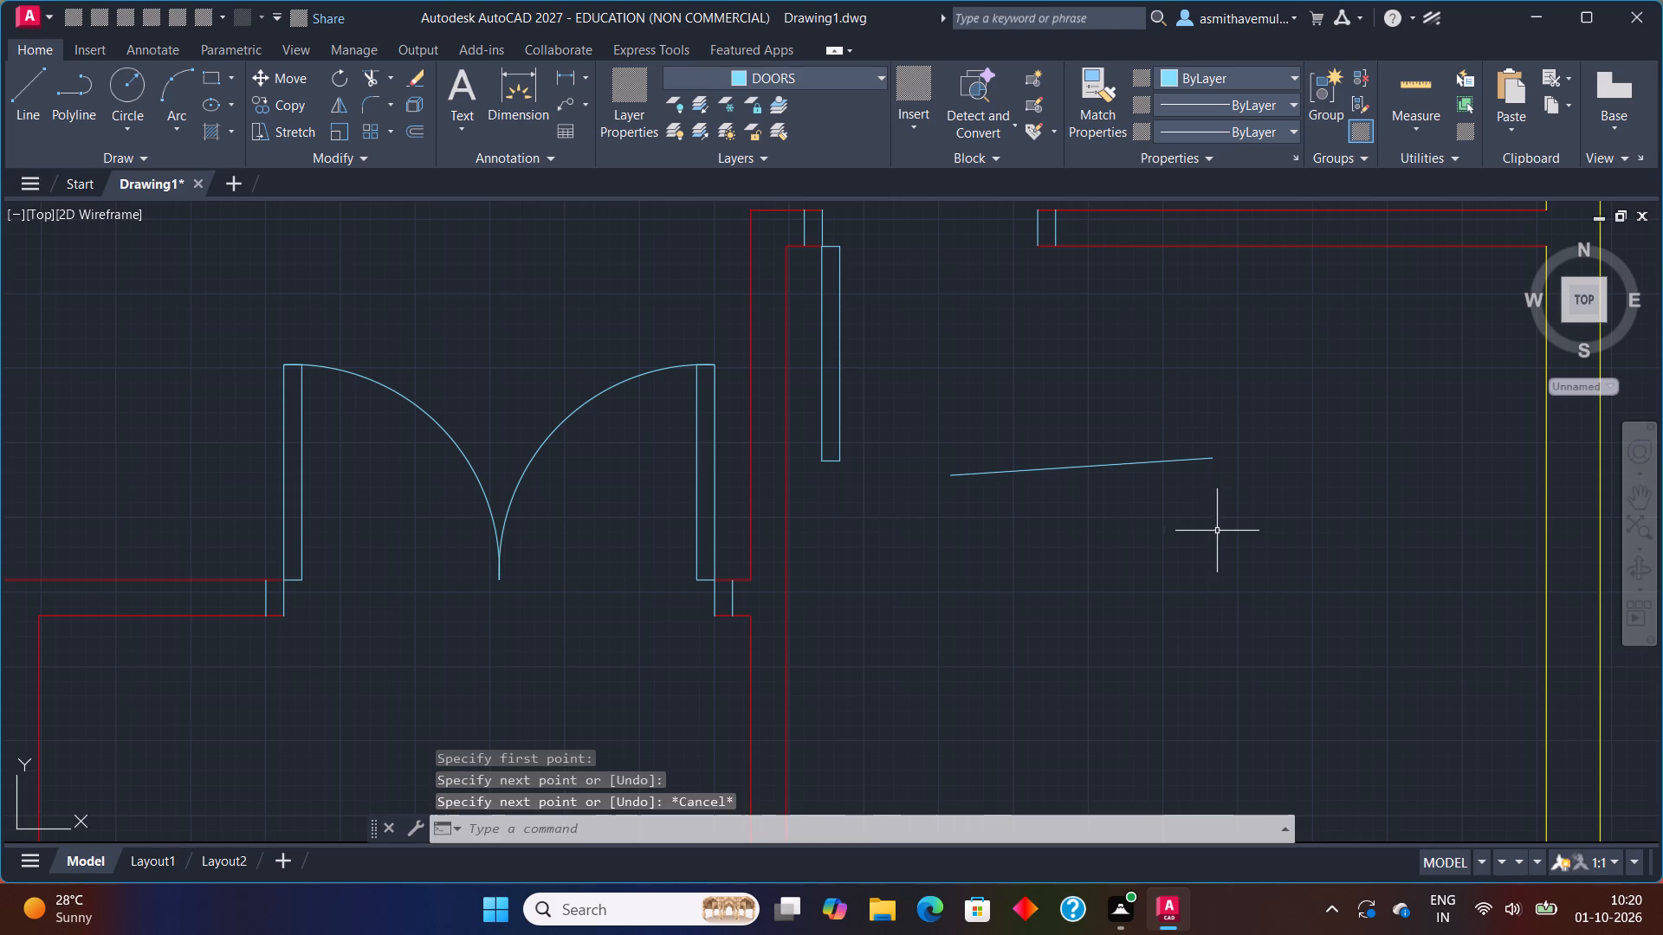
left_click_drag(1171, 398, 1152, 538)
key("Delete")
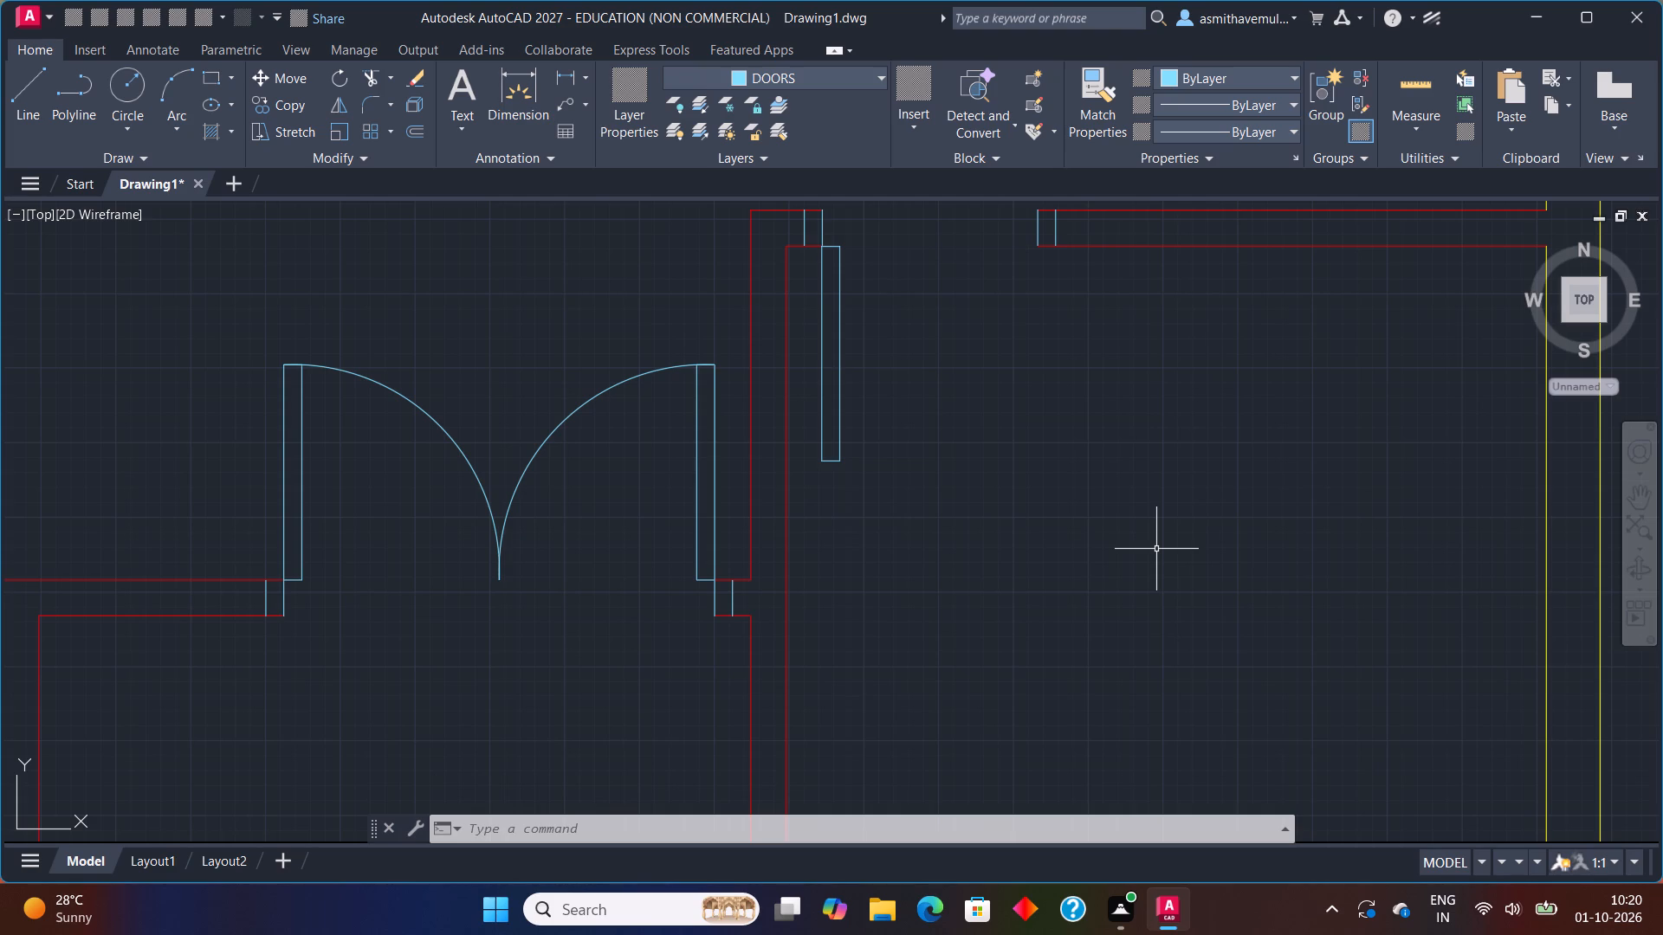
Turn on grid snap, keeping its default spacing.
type("SNAP")
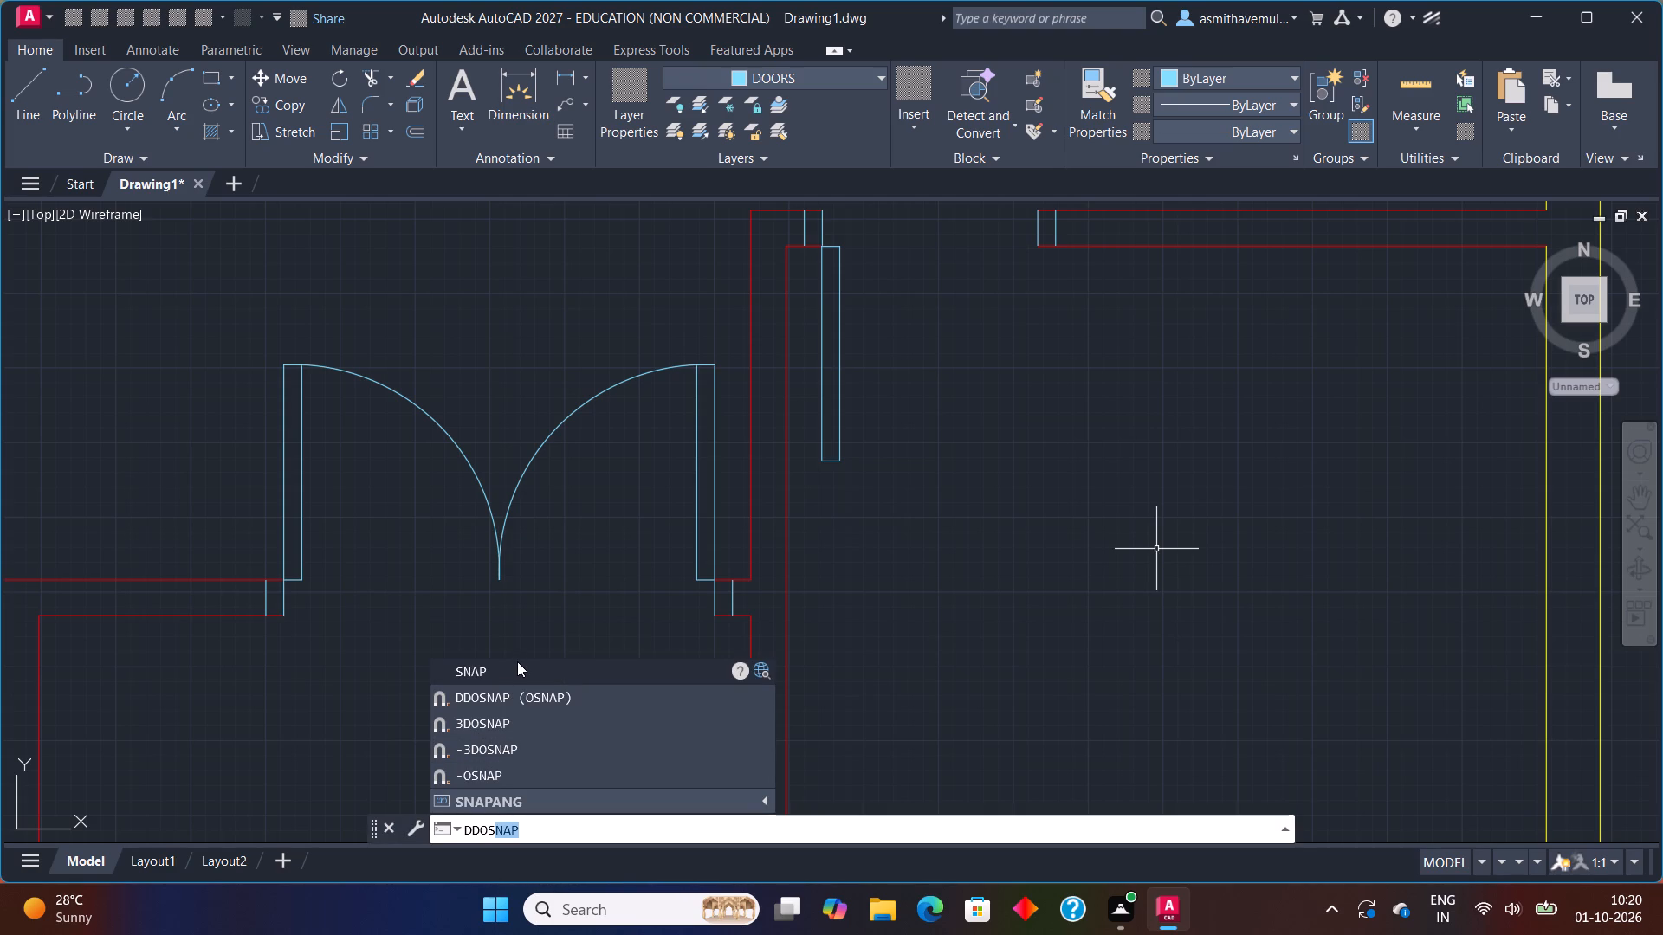
left_click(518, 665)
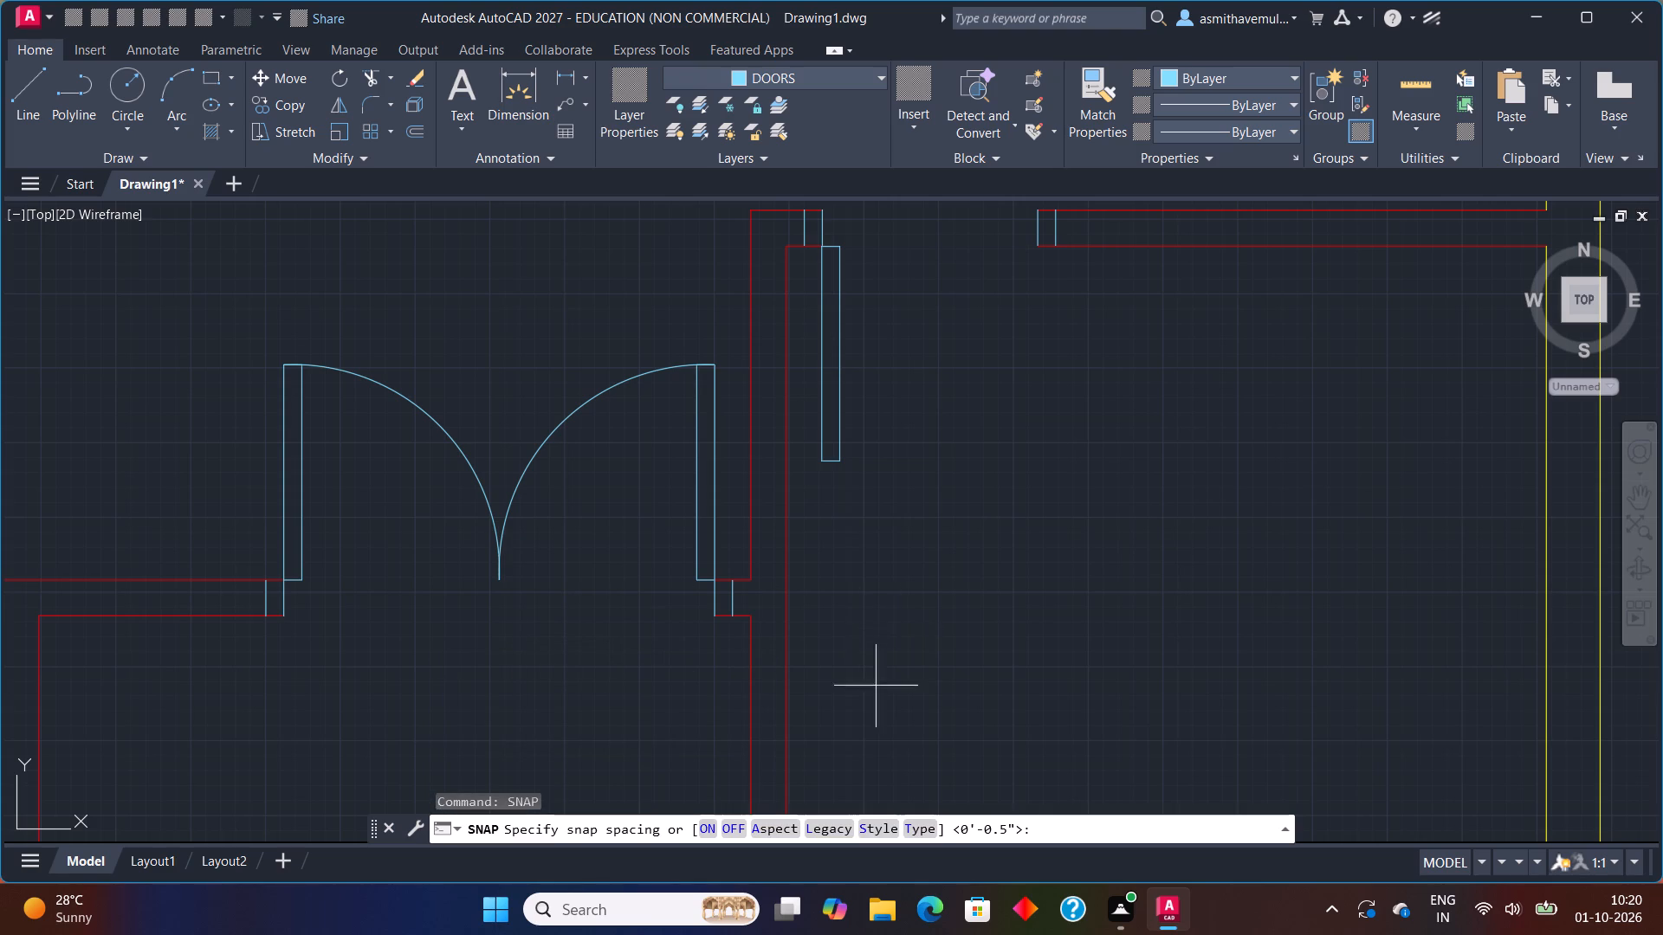
left_click(709, 829)
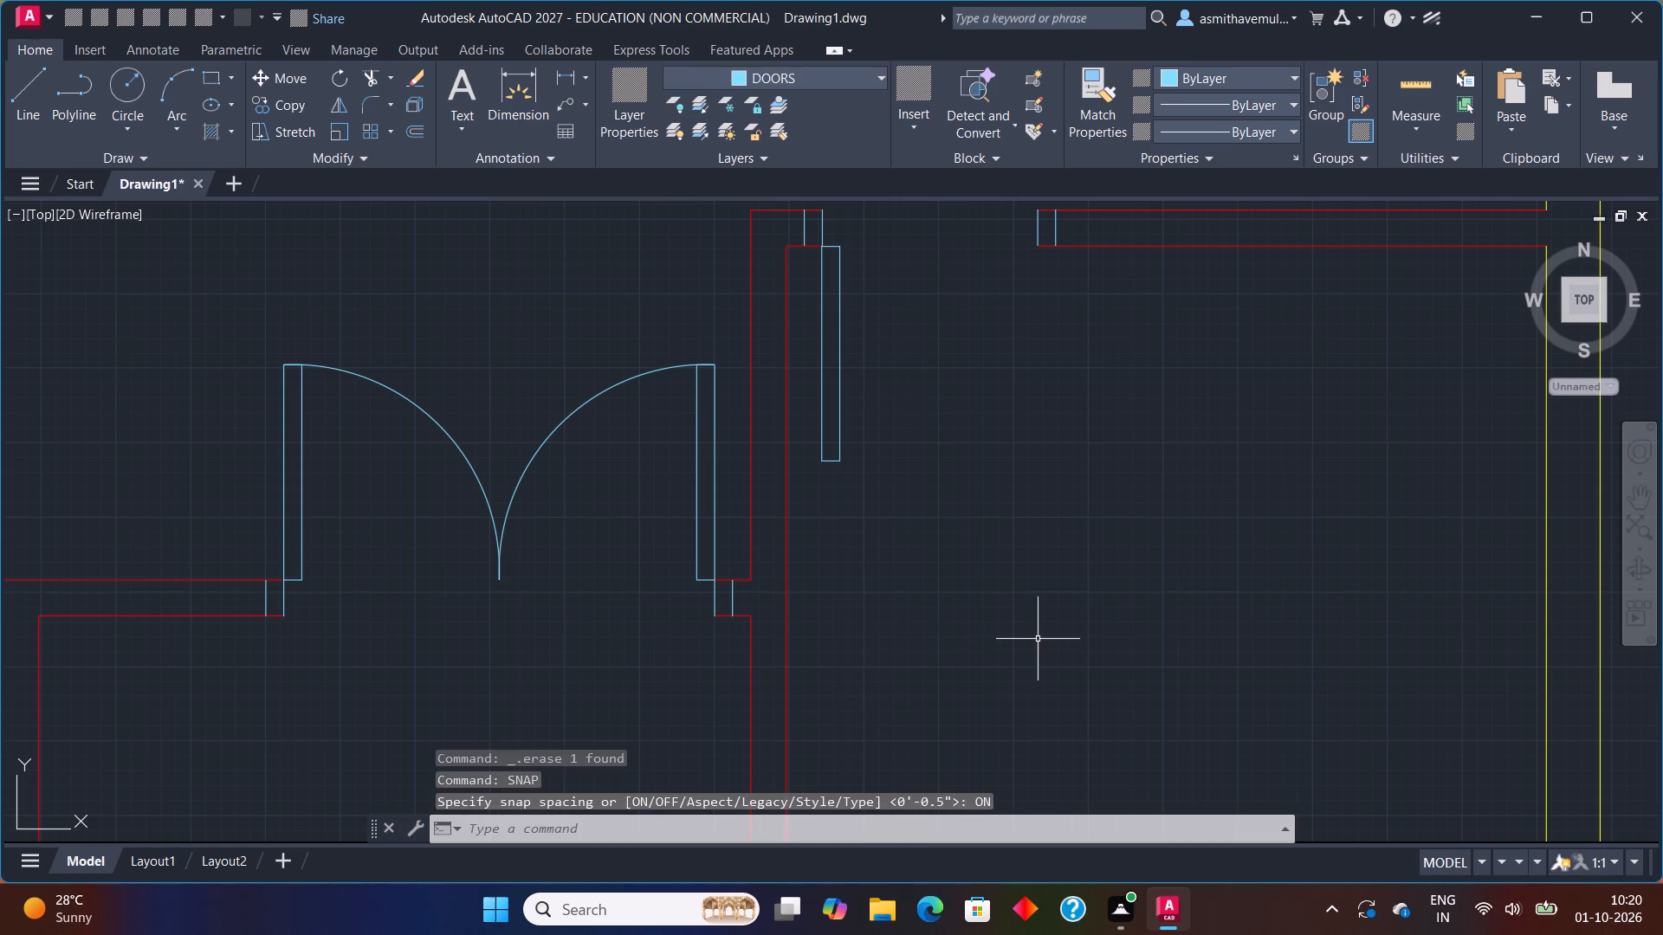
key("Escape")
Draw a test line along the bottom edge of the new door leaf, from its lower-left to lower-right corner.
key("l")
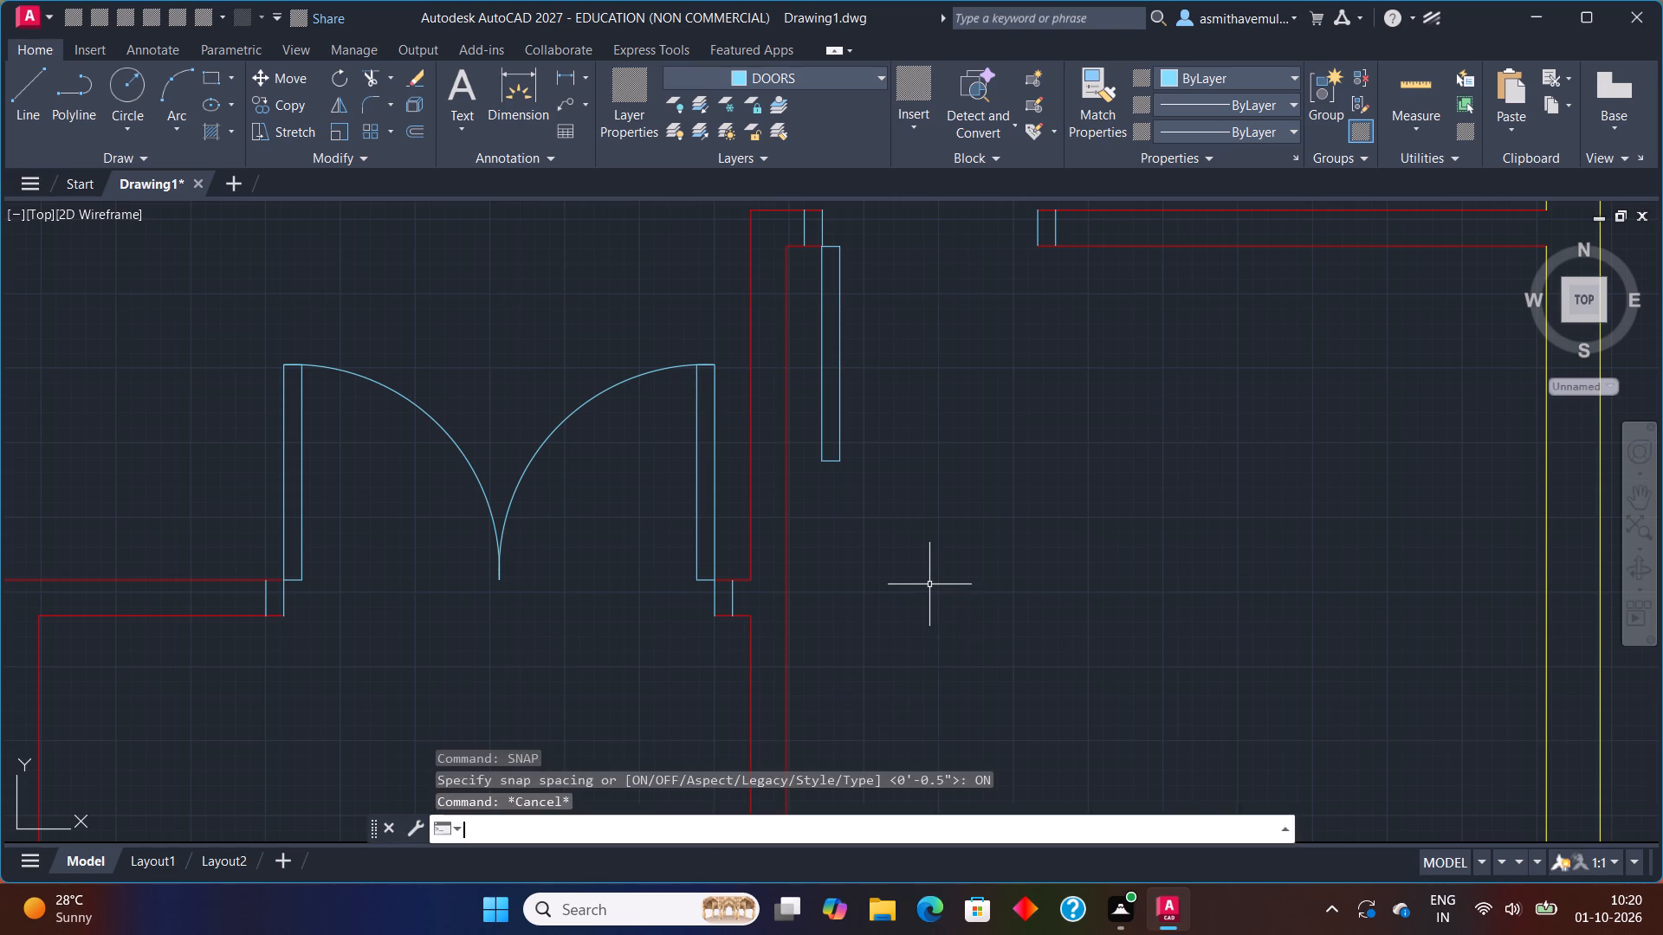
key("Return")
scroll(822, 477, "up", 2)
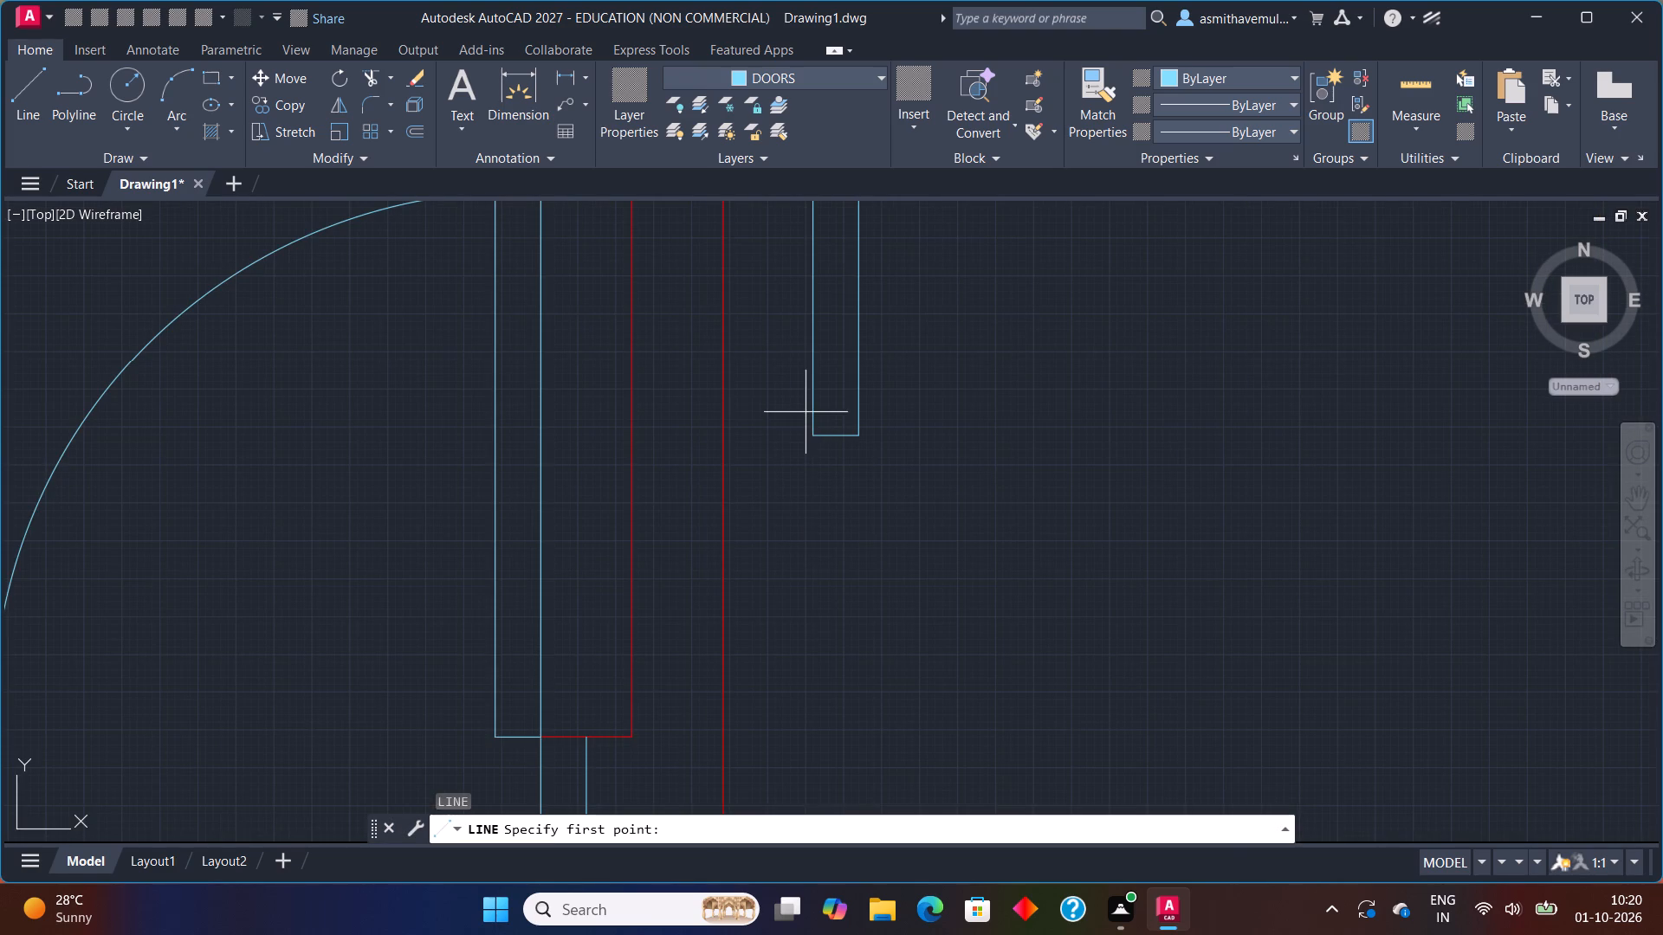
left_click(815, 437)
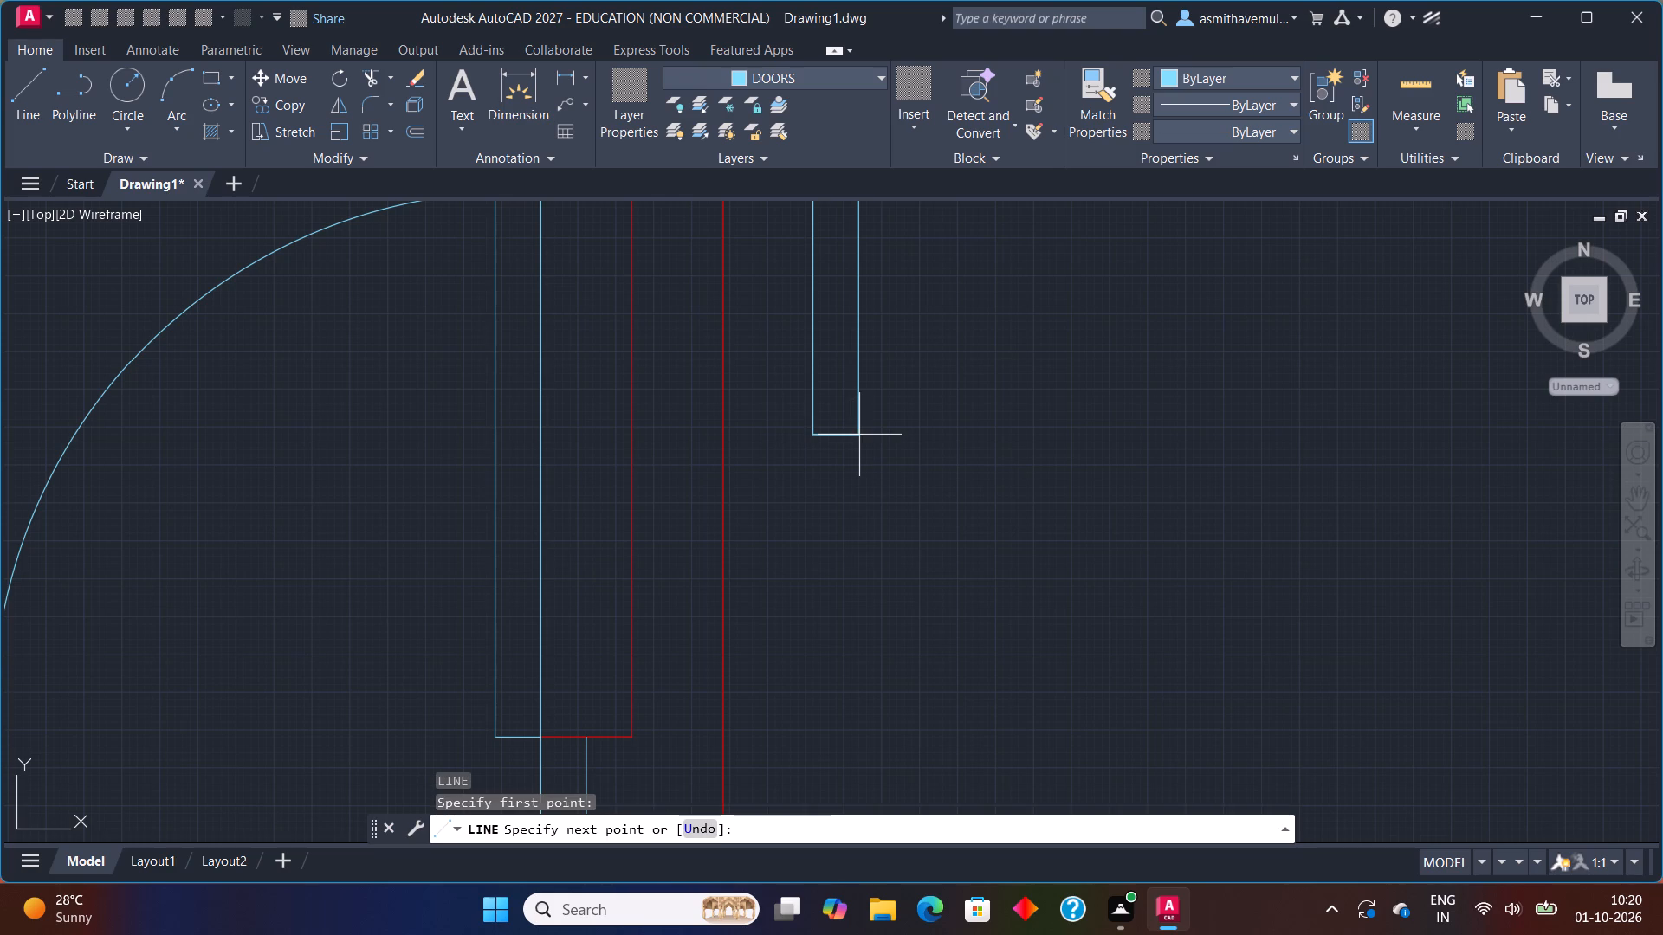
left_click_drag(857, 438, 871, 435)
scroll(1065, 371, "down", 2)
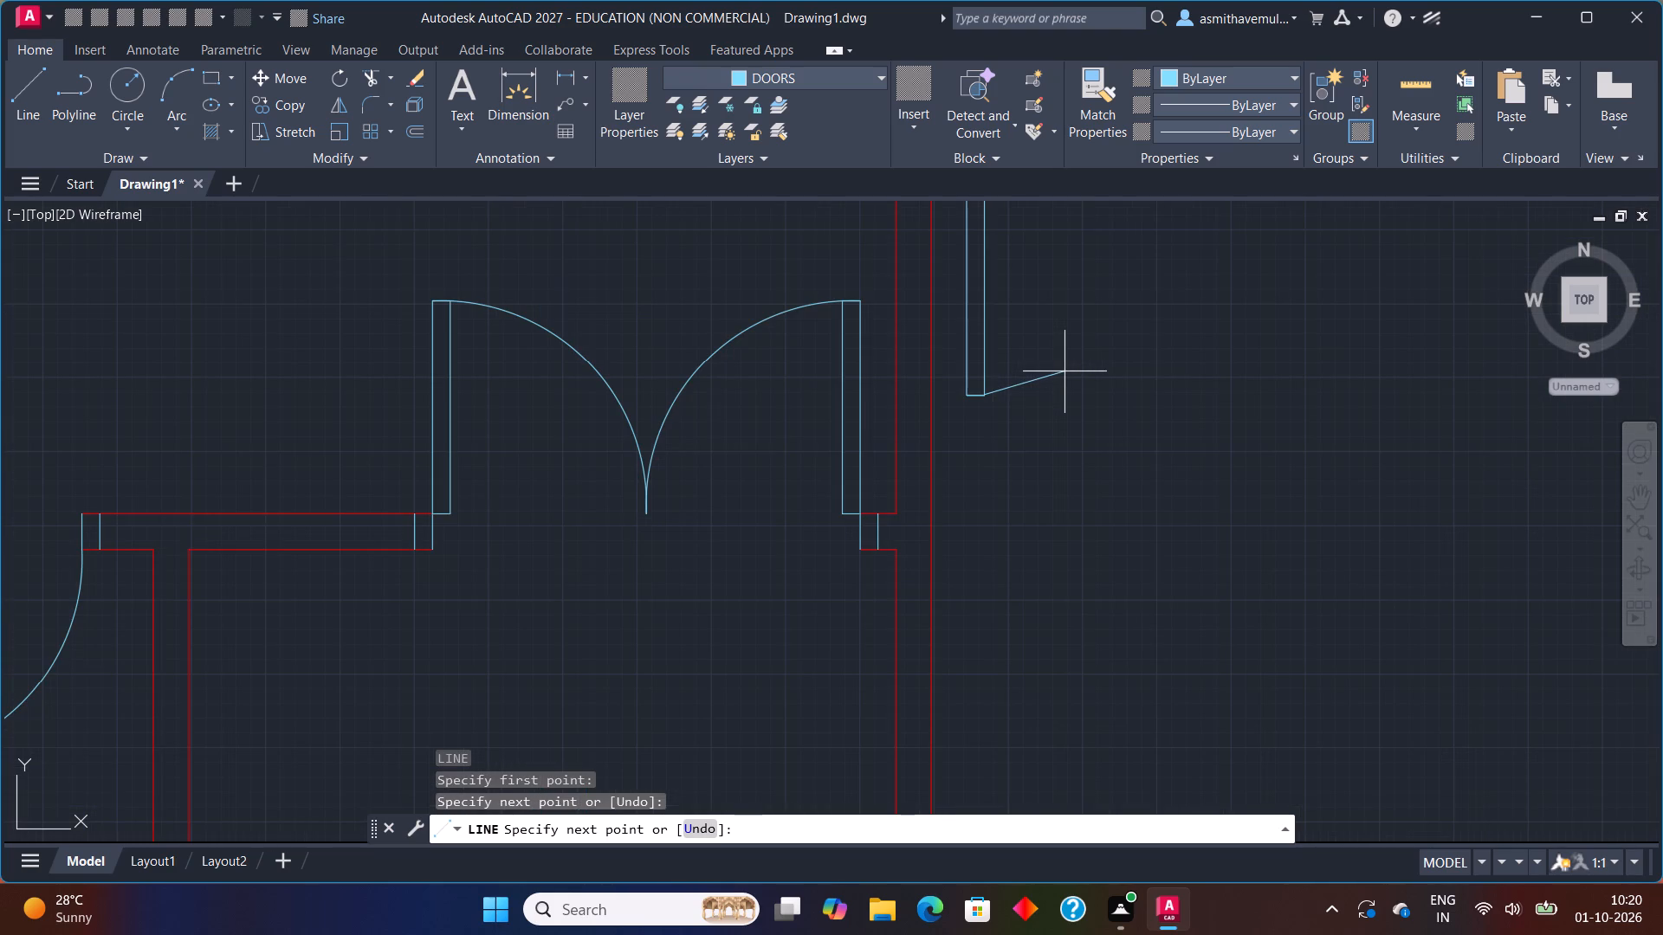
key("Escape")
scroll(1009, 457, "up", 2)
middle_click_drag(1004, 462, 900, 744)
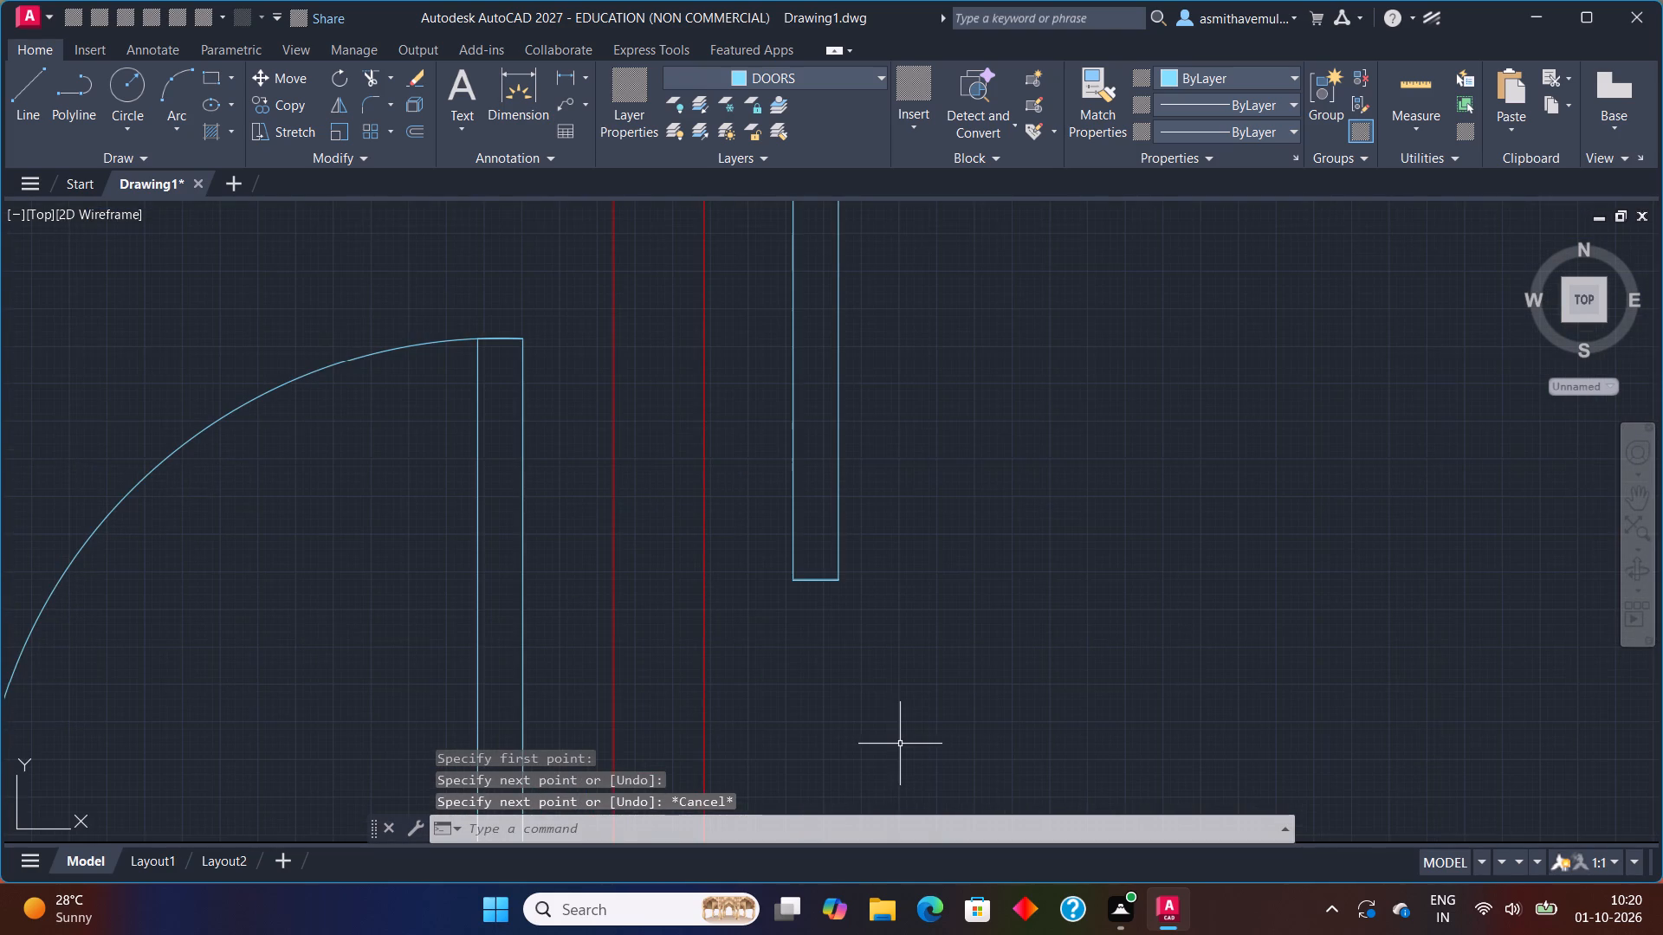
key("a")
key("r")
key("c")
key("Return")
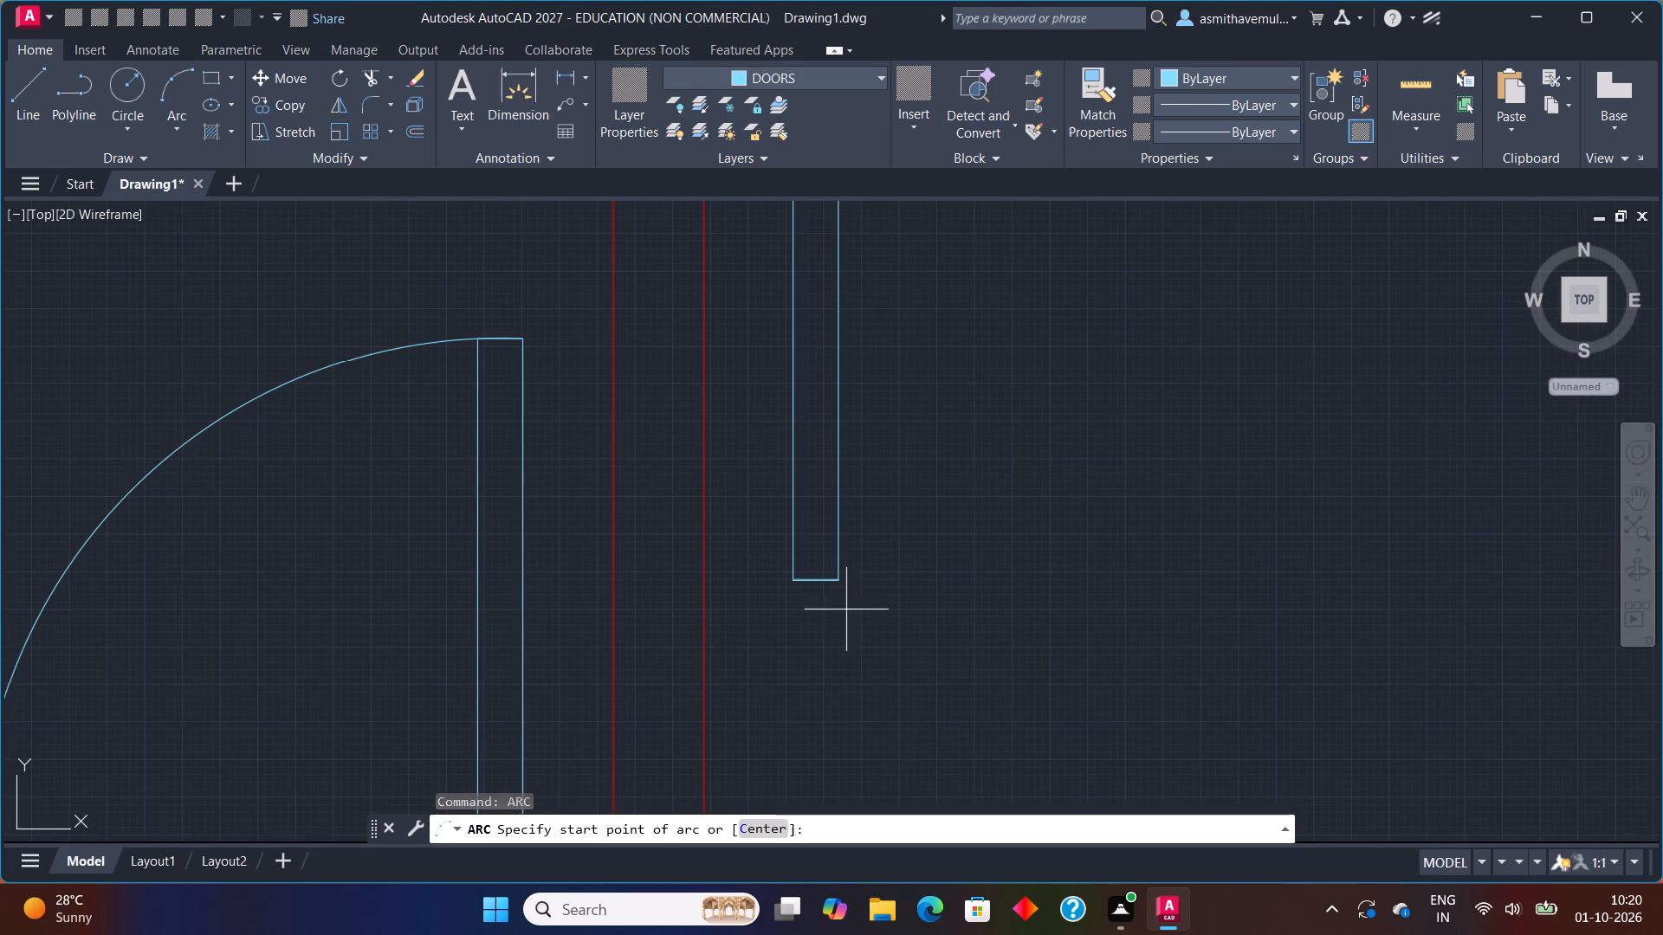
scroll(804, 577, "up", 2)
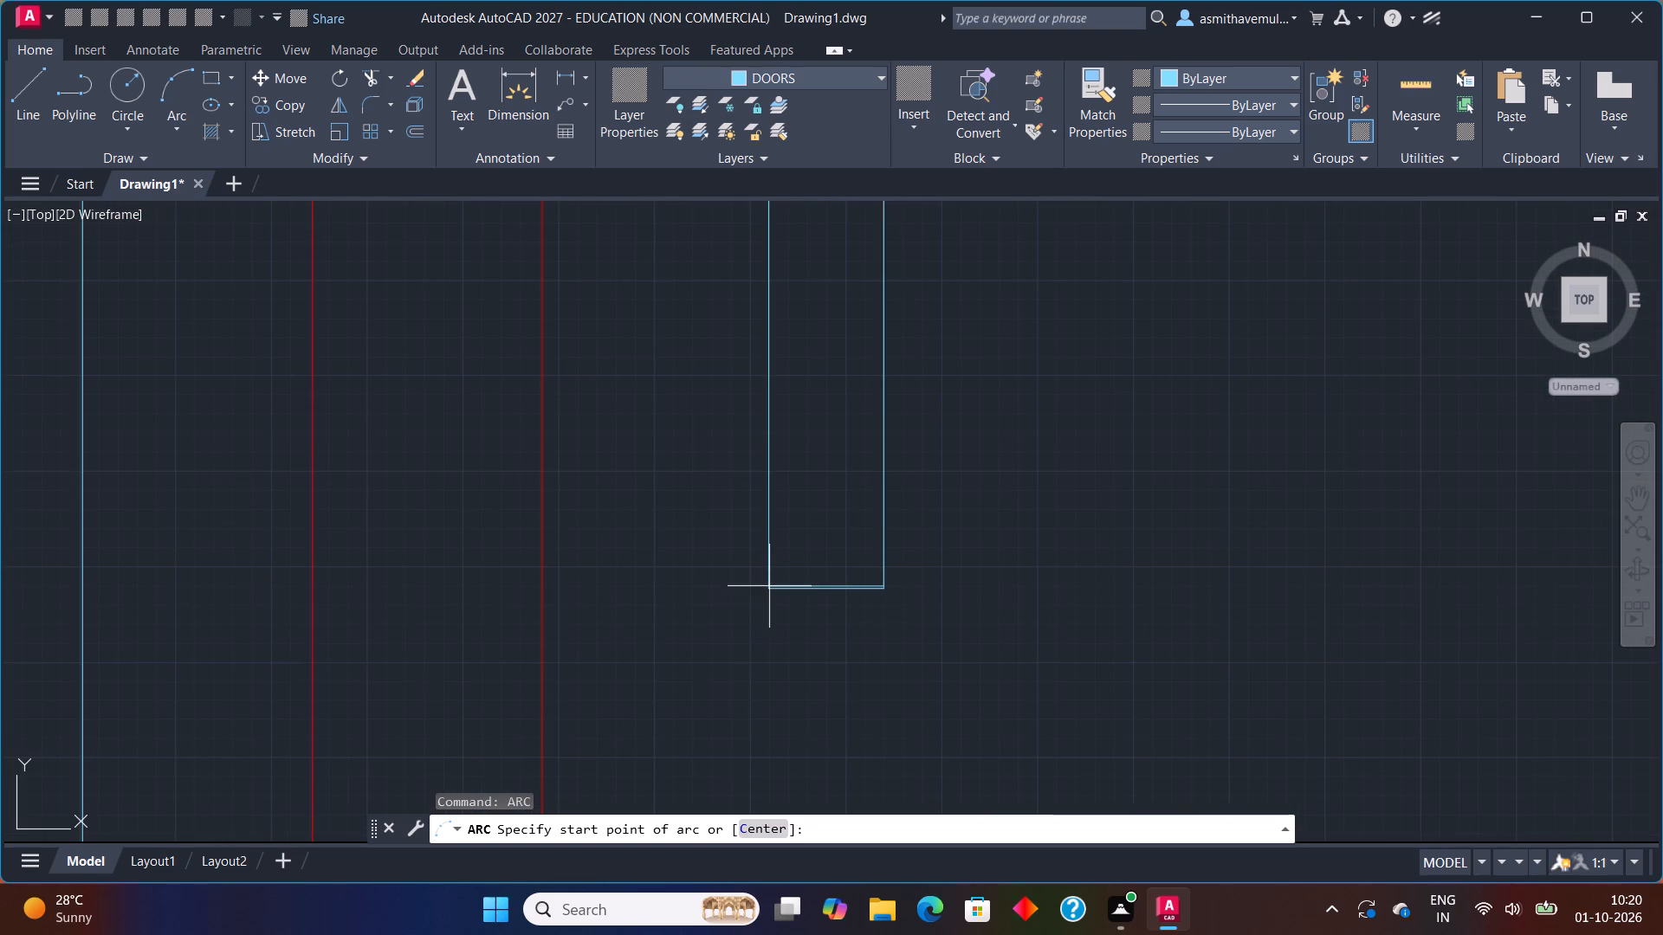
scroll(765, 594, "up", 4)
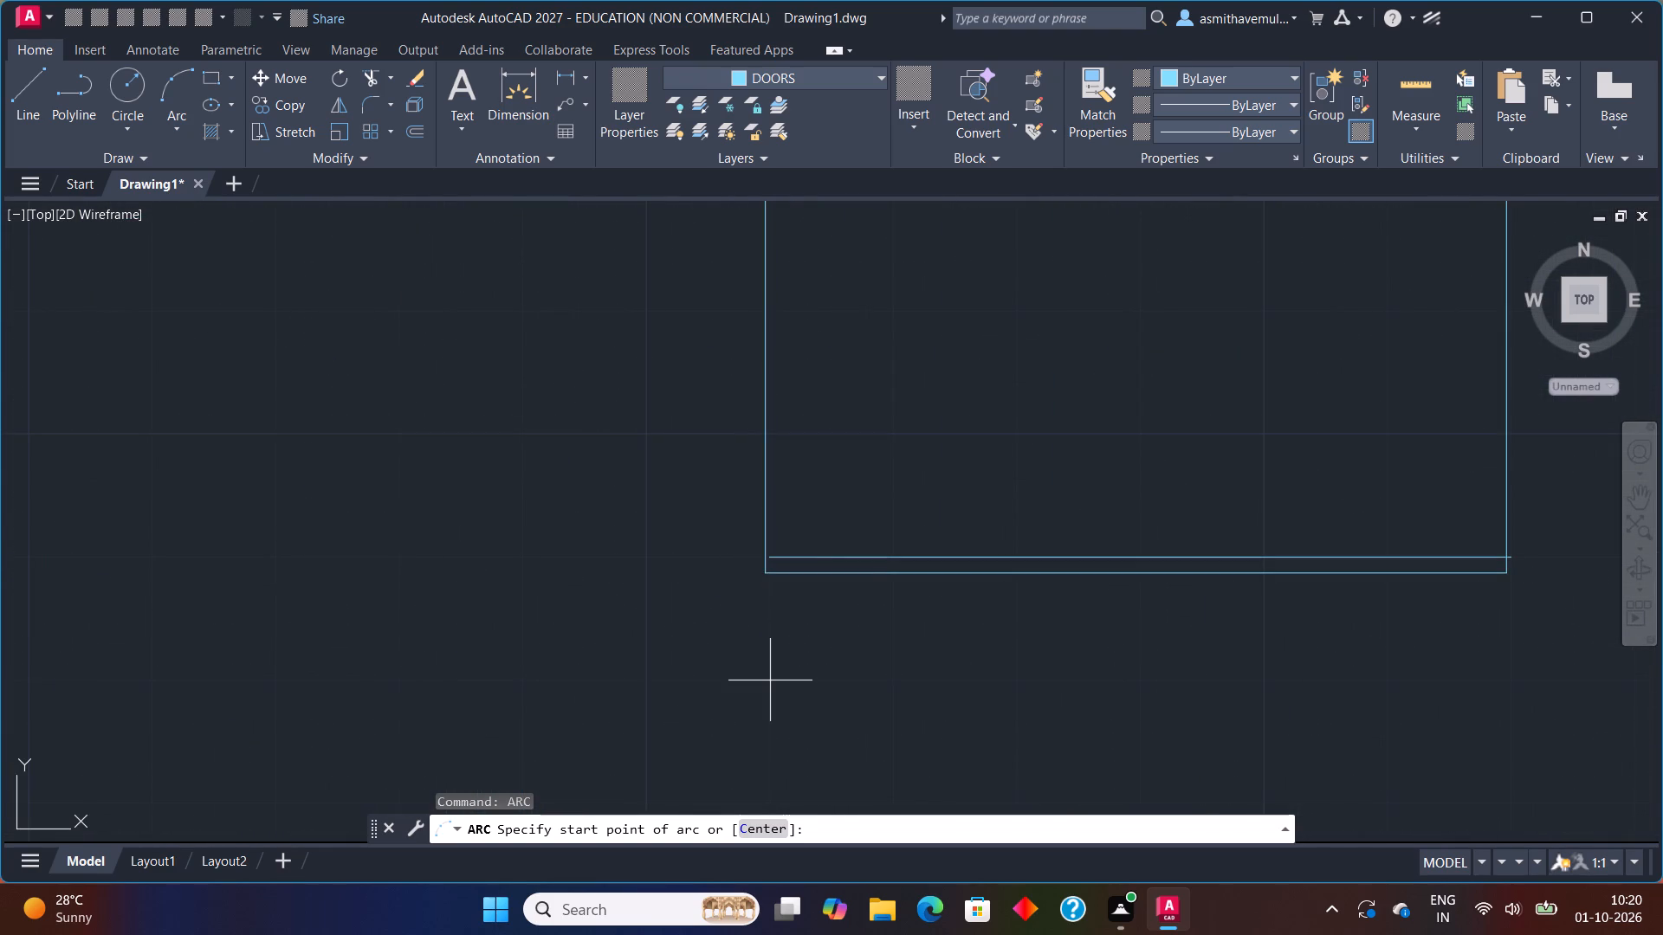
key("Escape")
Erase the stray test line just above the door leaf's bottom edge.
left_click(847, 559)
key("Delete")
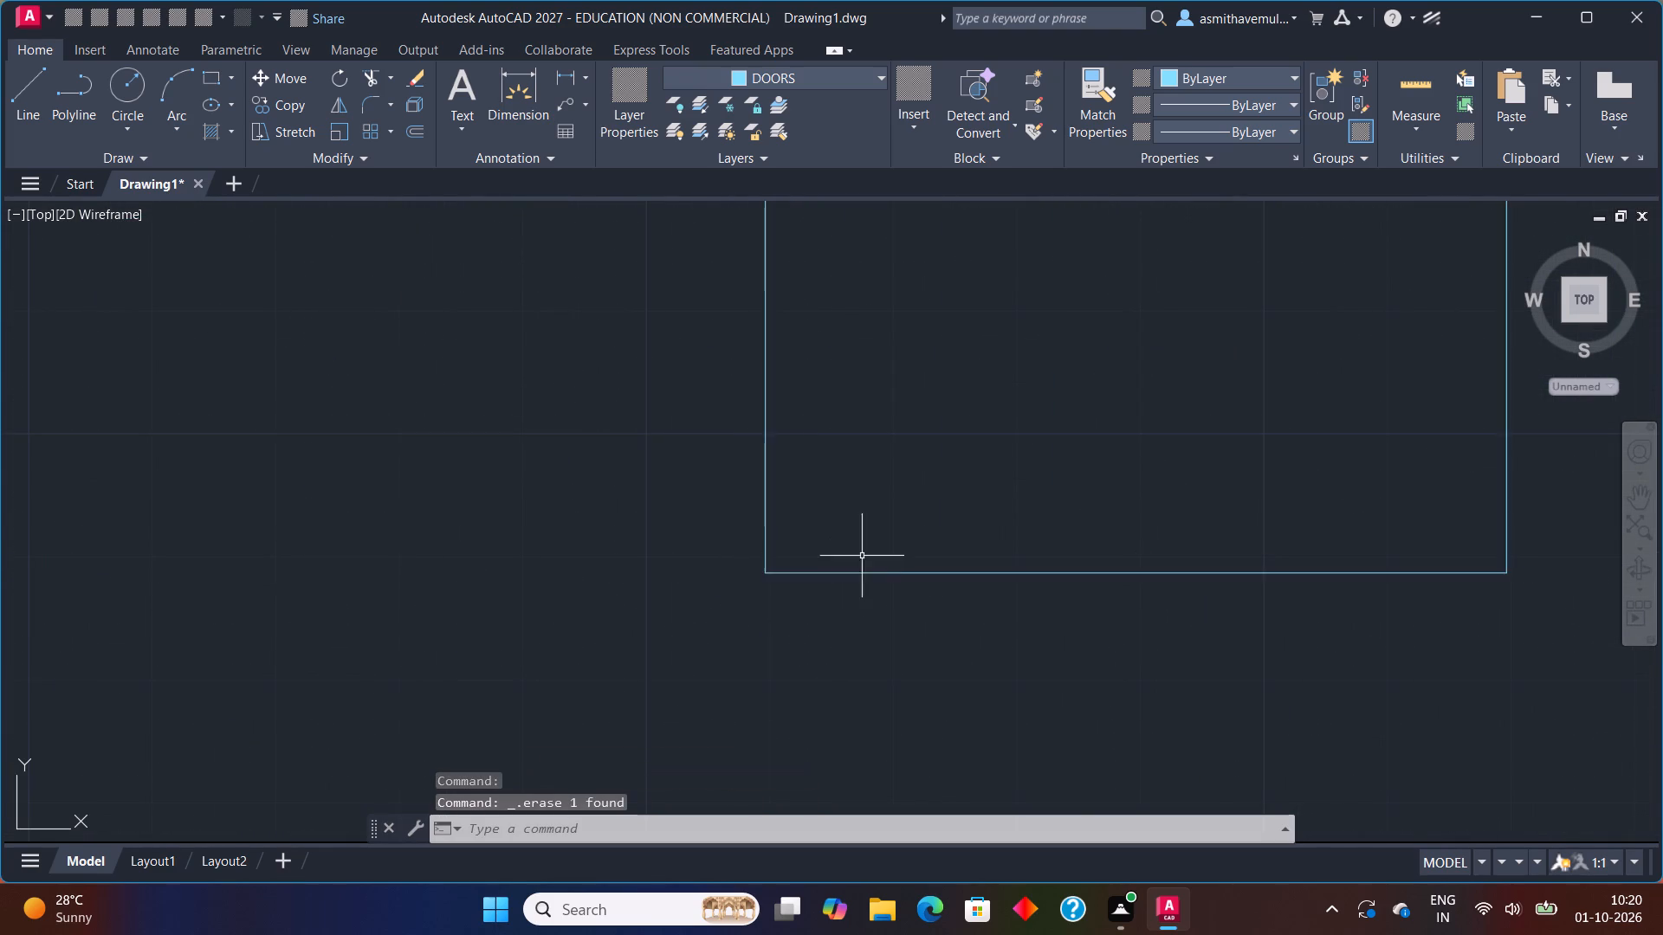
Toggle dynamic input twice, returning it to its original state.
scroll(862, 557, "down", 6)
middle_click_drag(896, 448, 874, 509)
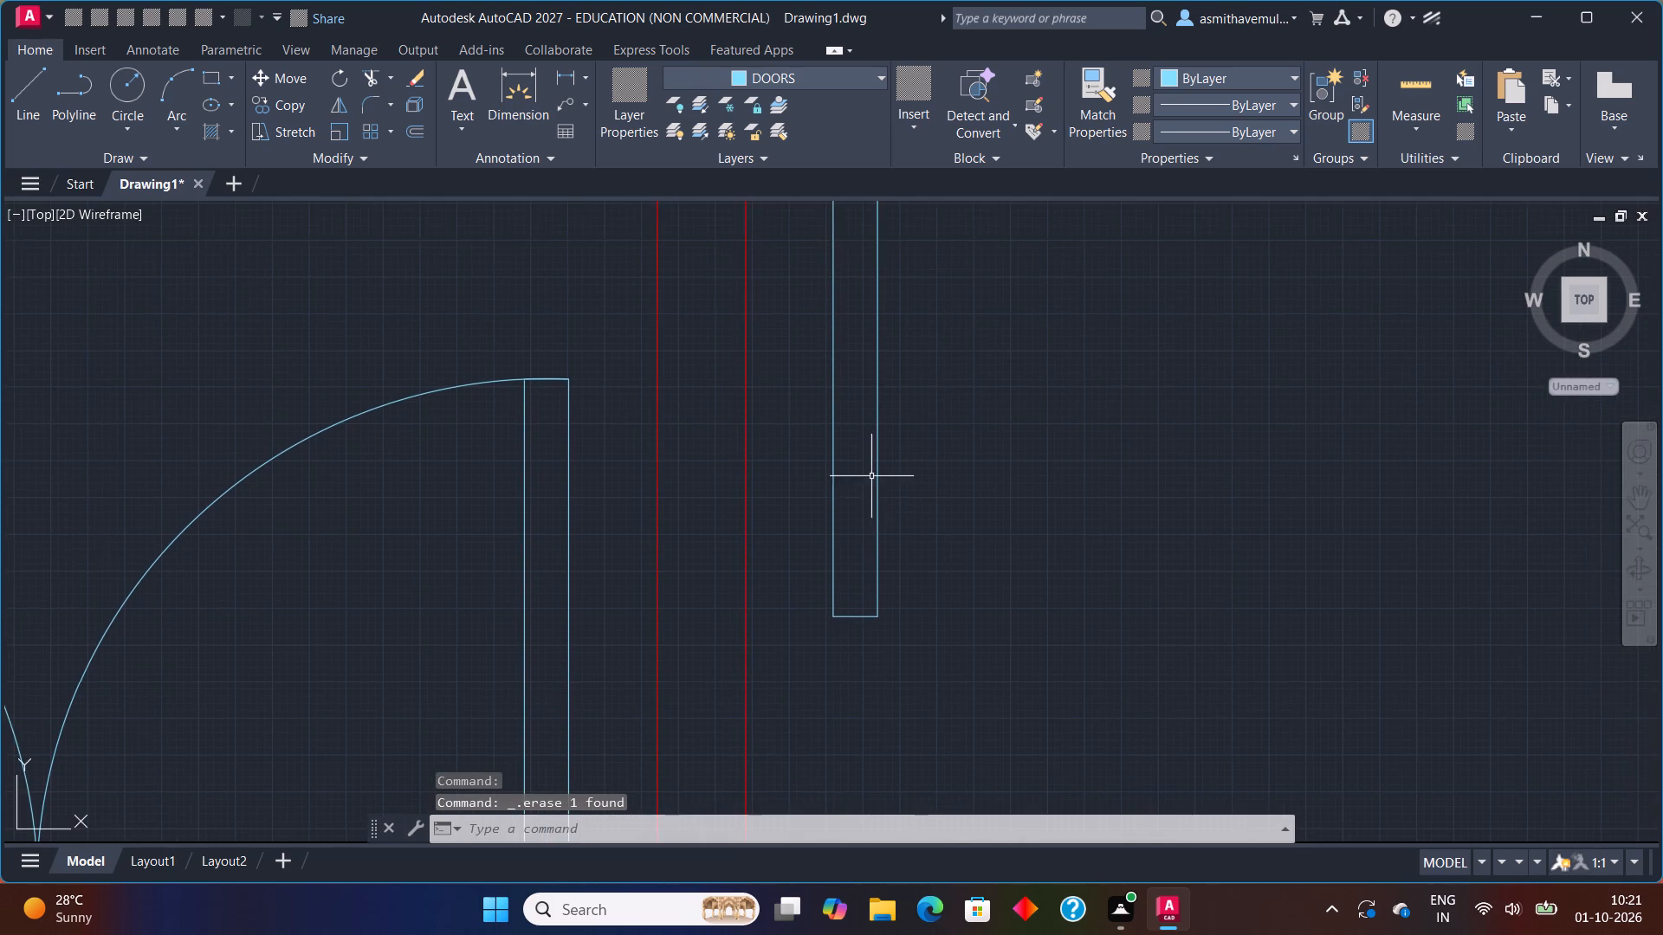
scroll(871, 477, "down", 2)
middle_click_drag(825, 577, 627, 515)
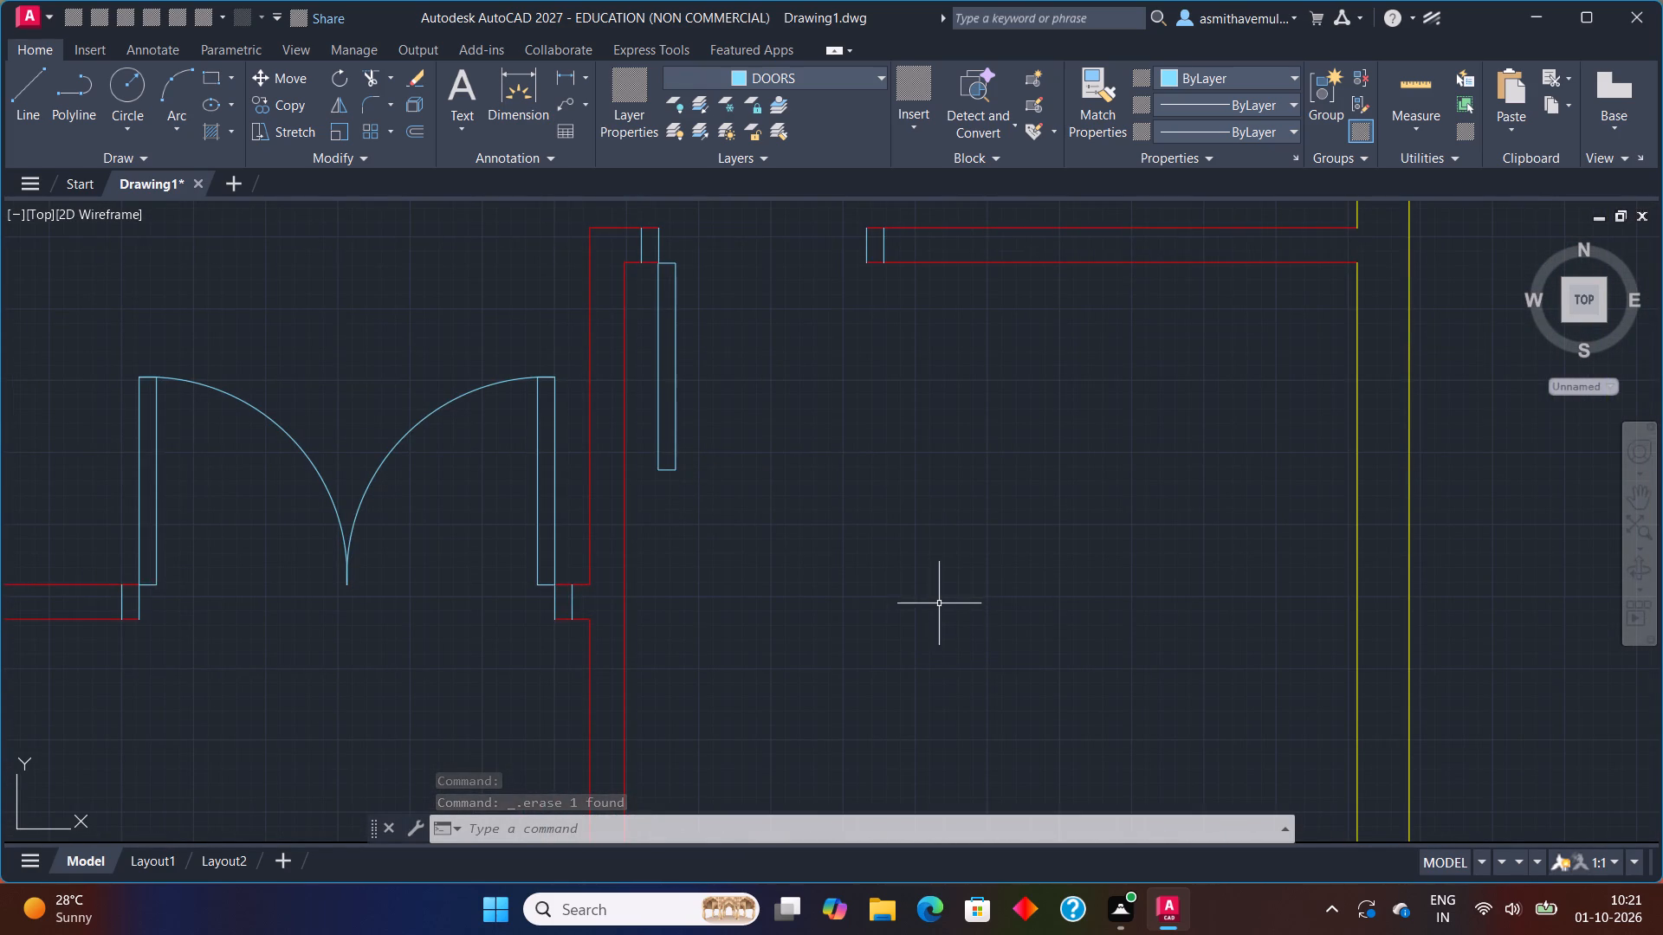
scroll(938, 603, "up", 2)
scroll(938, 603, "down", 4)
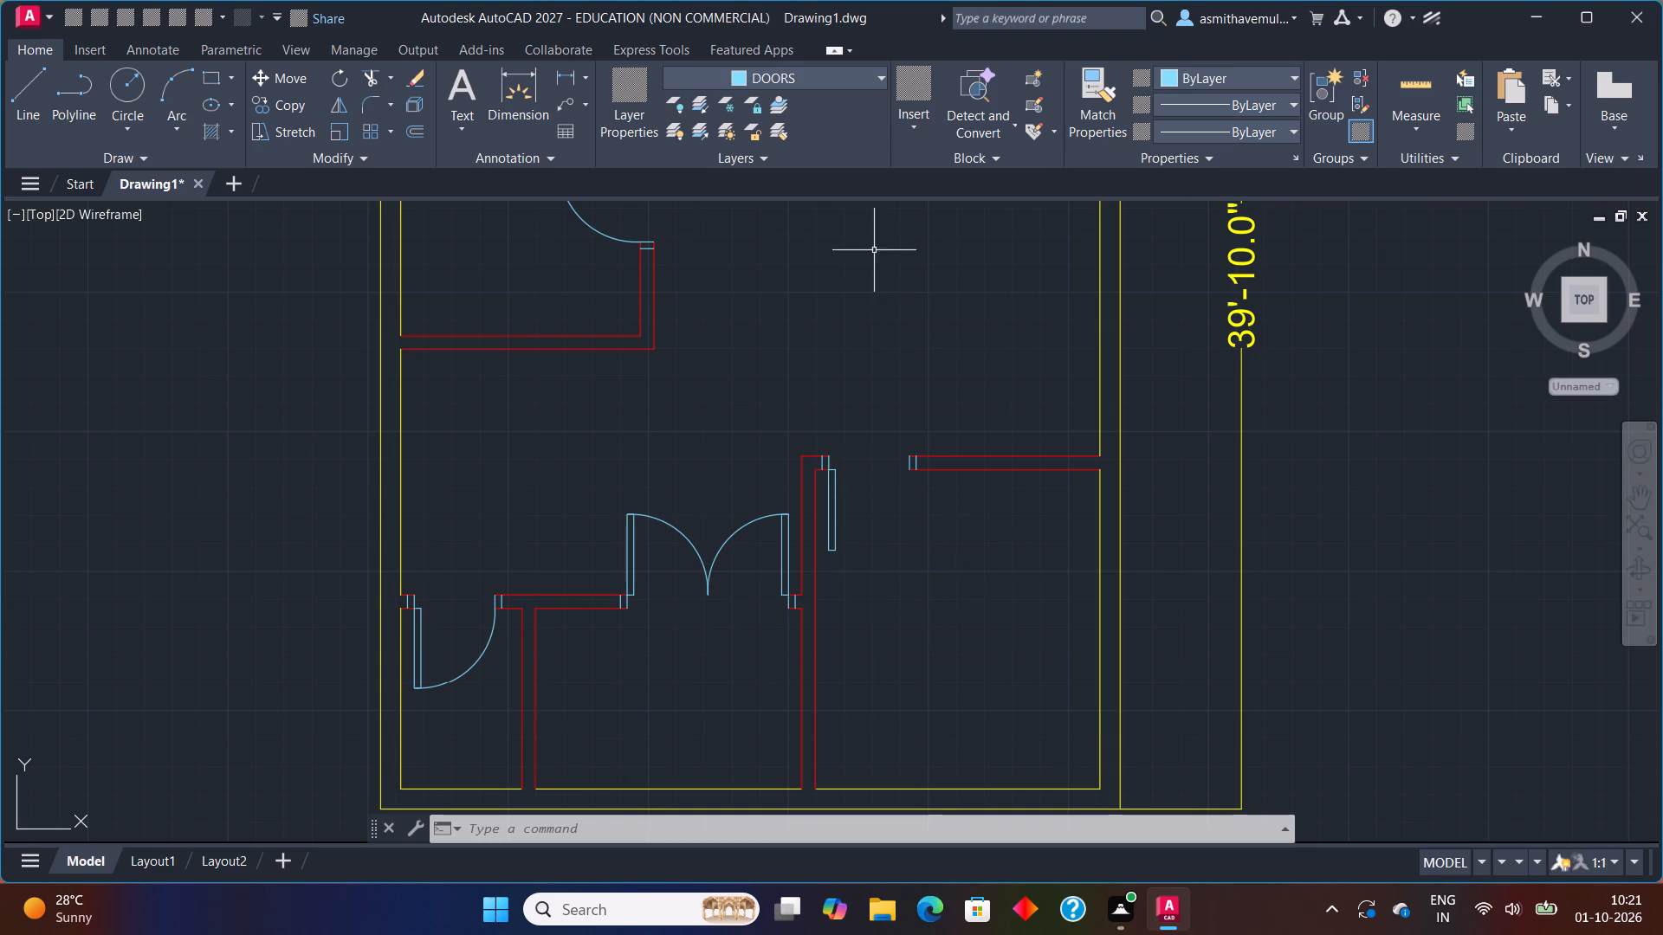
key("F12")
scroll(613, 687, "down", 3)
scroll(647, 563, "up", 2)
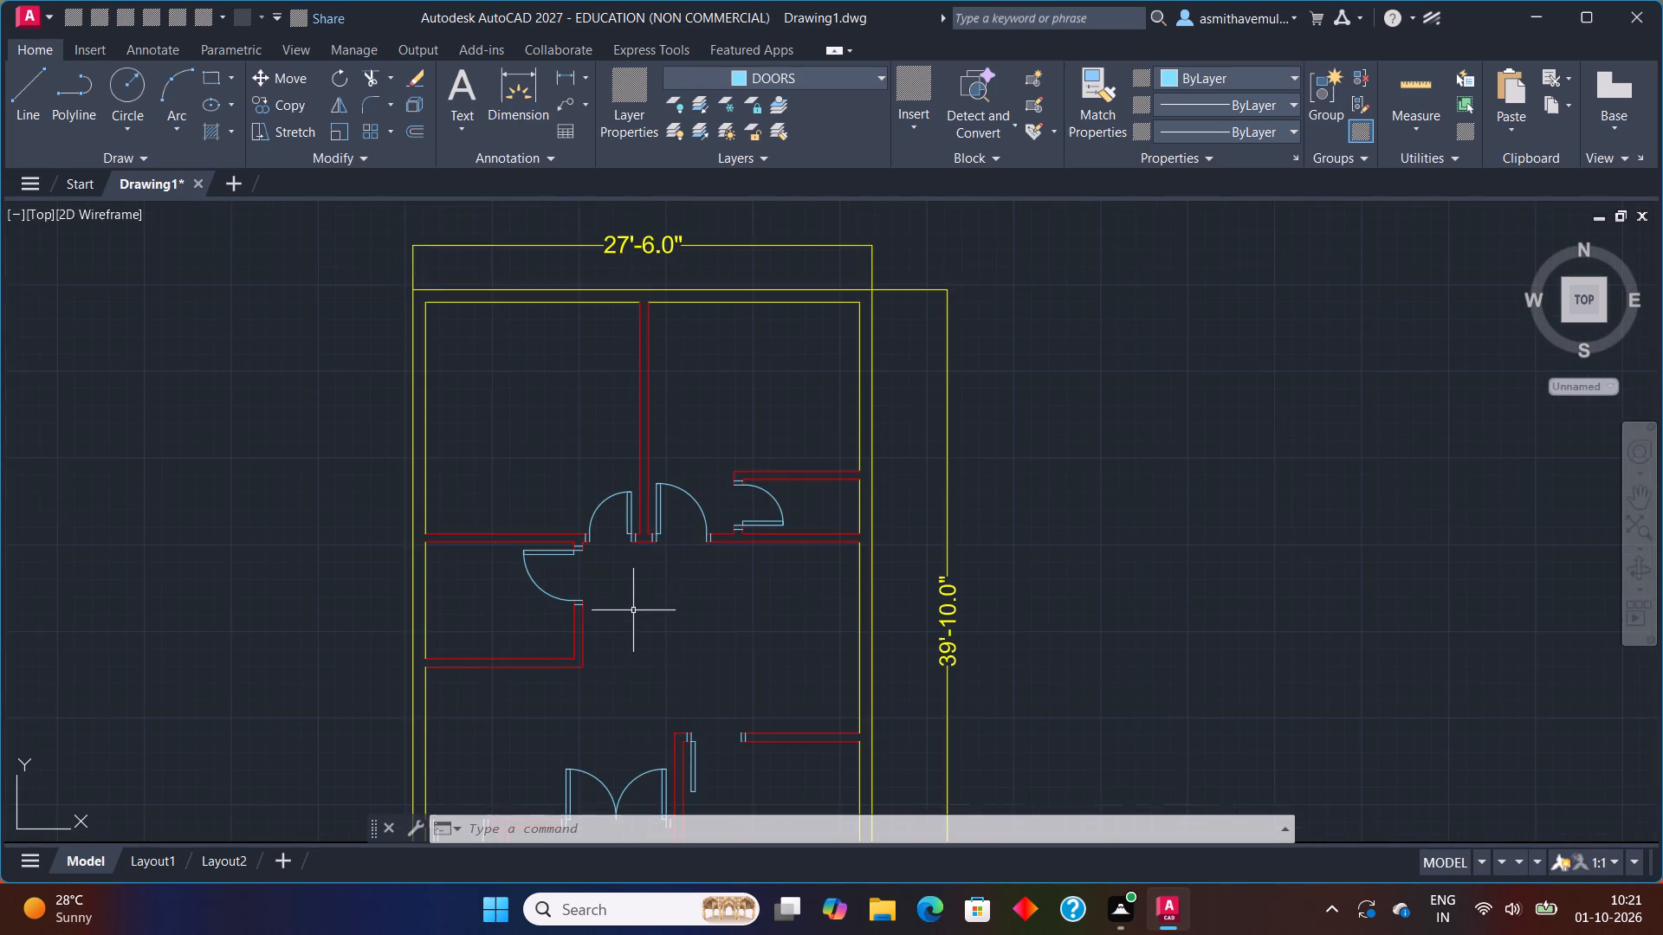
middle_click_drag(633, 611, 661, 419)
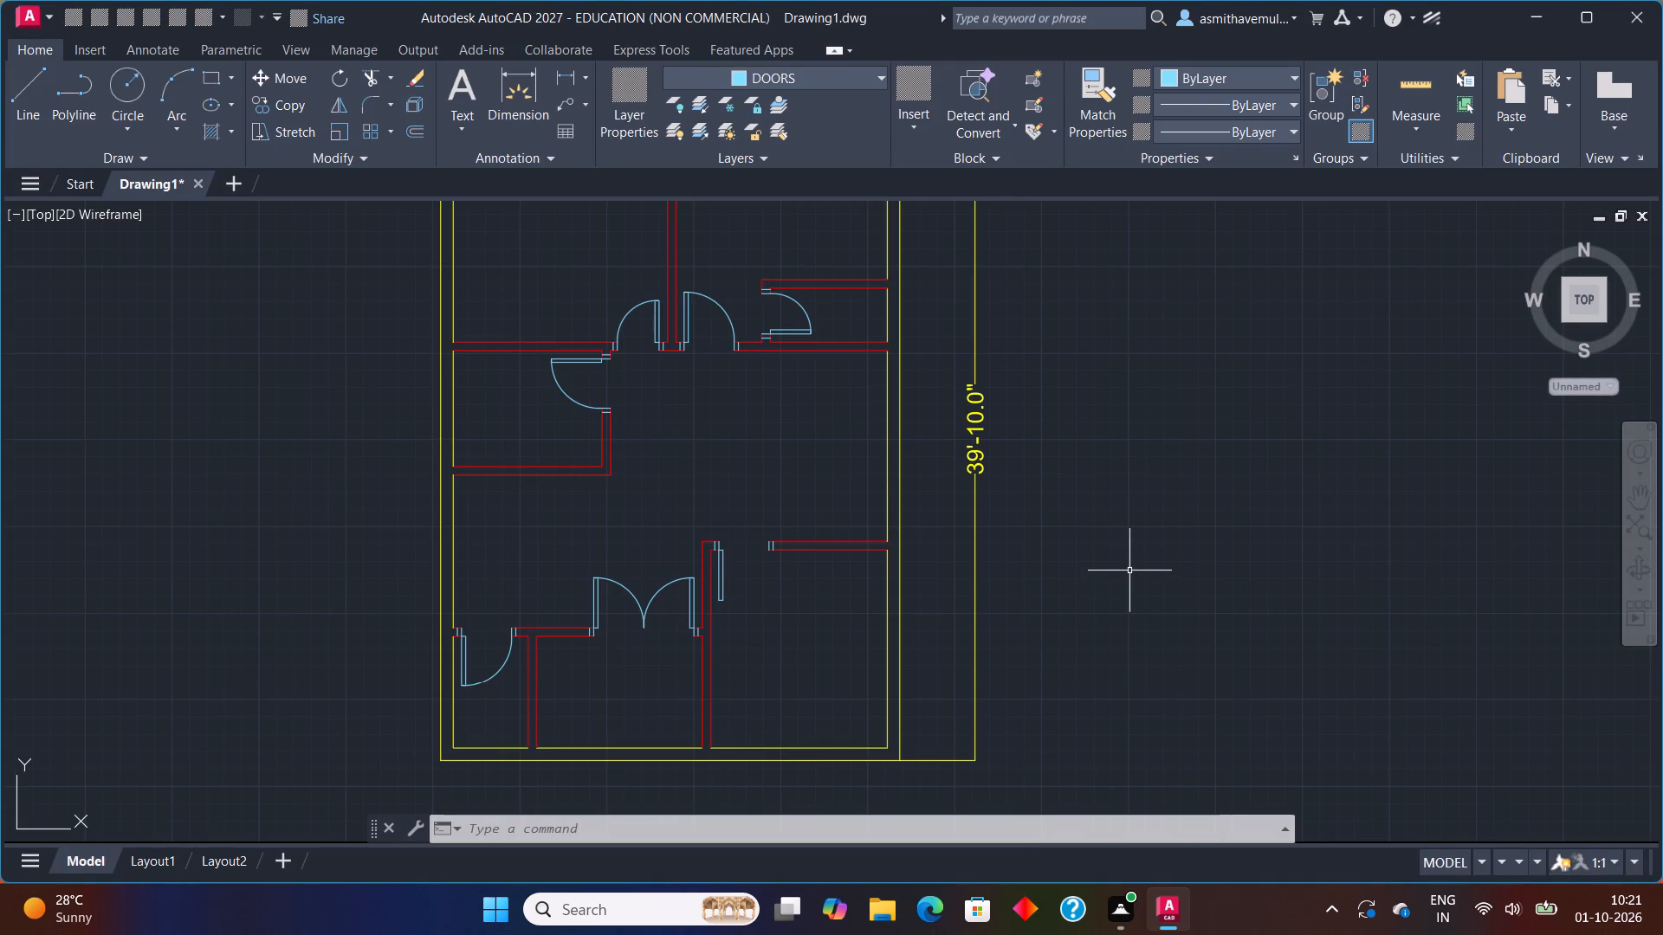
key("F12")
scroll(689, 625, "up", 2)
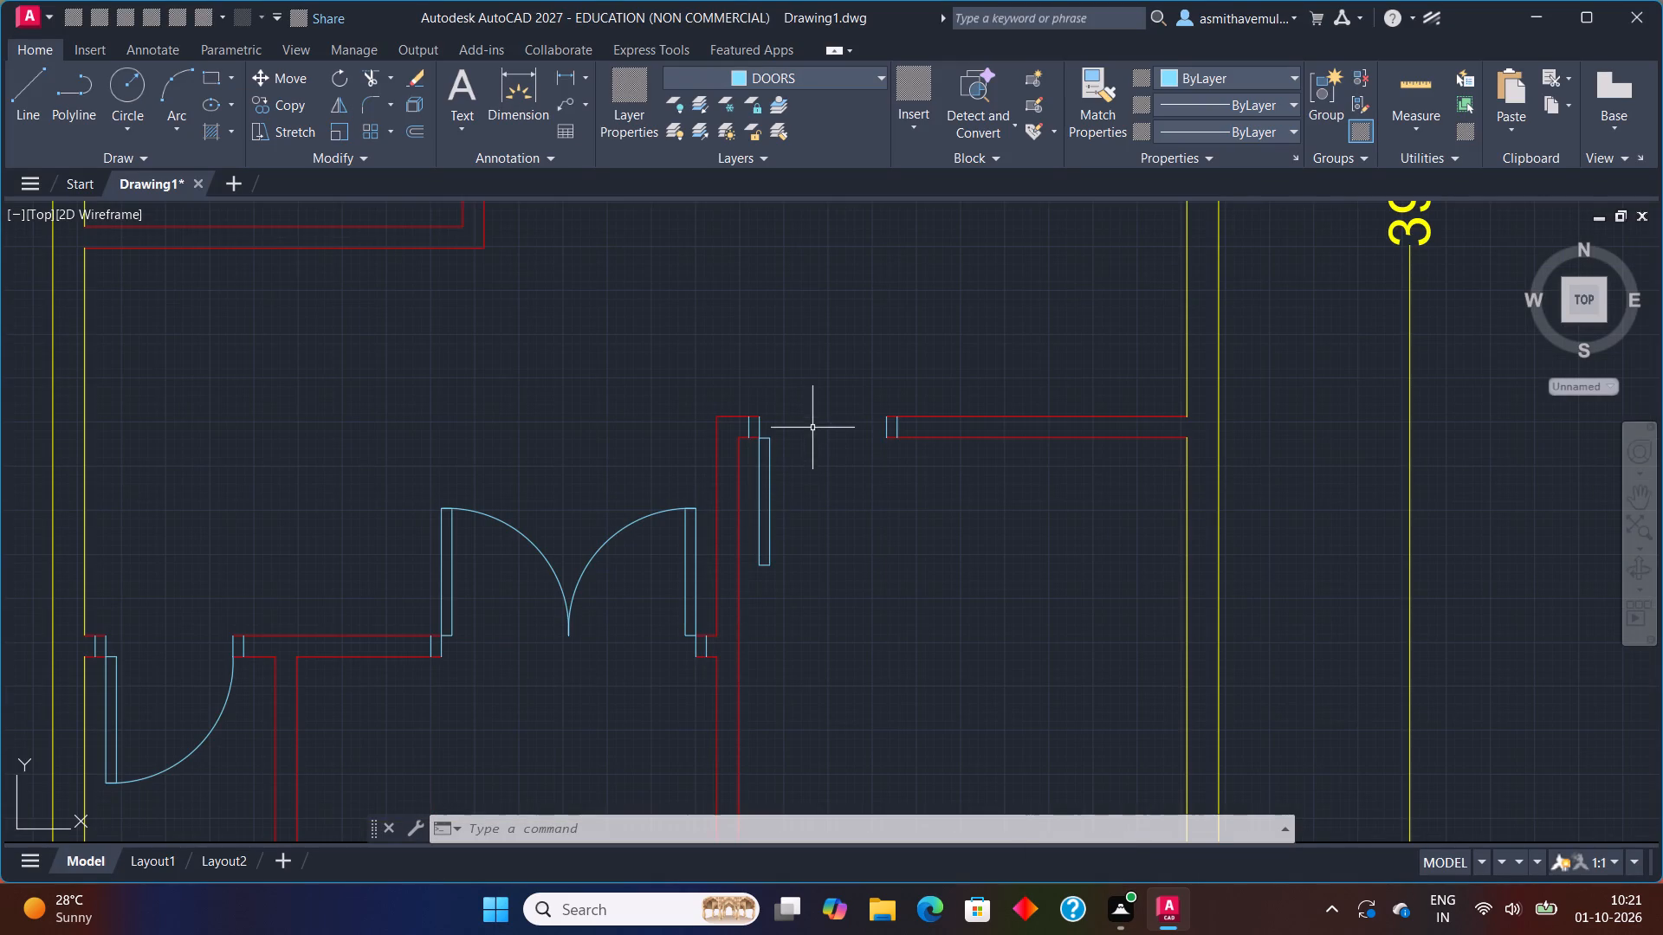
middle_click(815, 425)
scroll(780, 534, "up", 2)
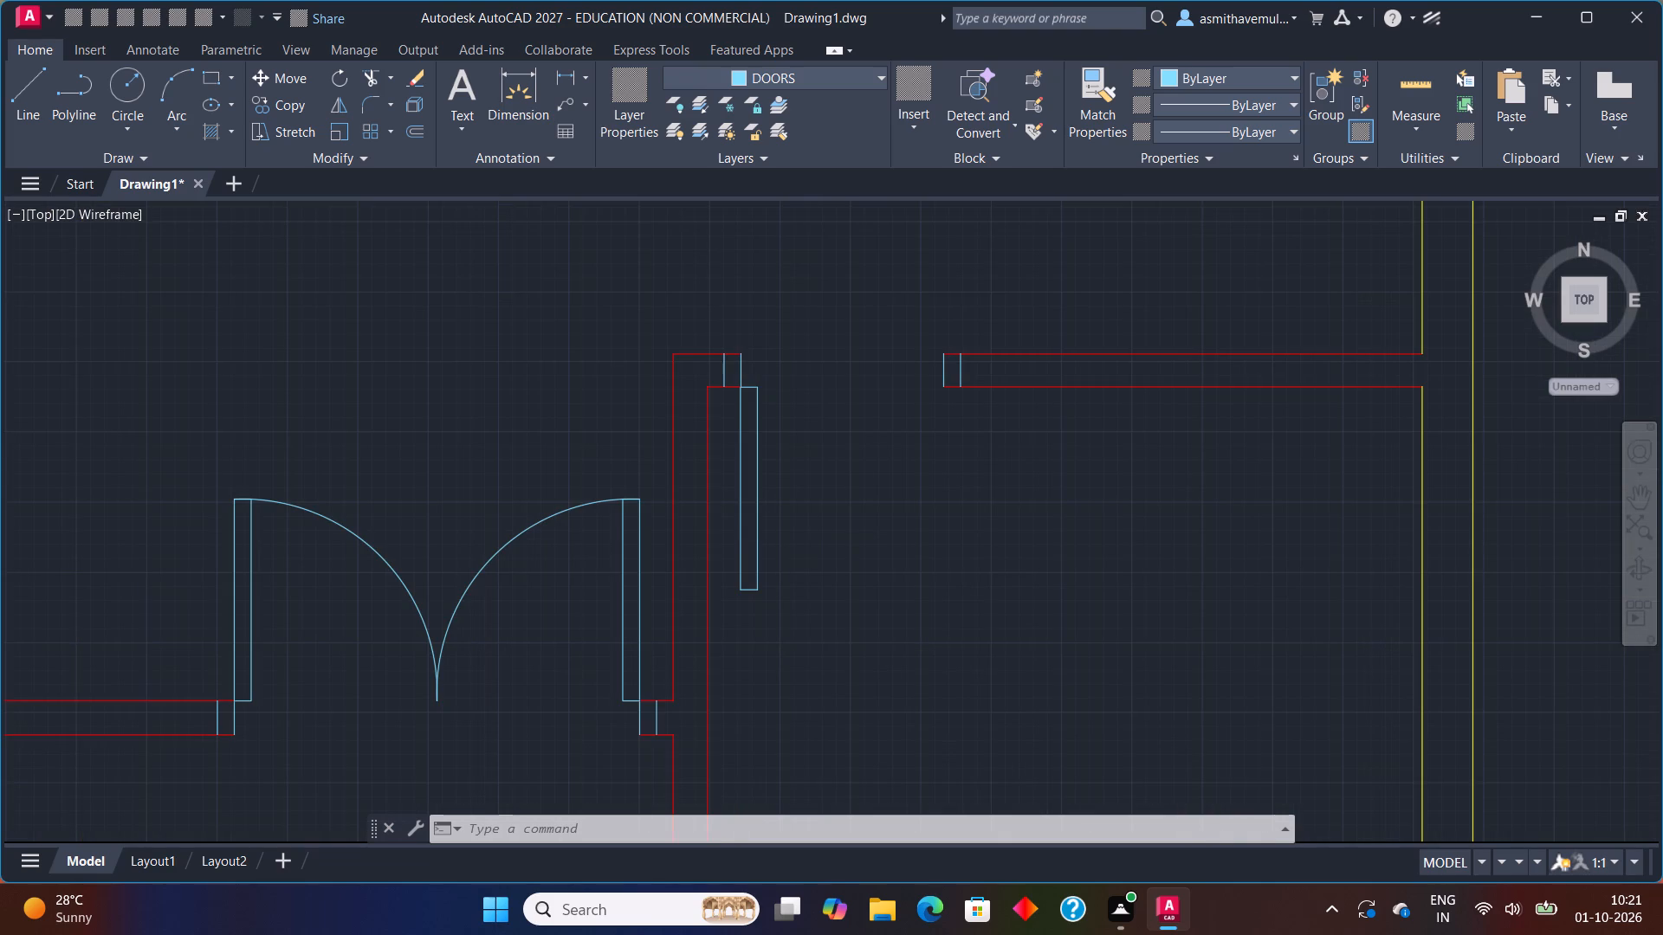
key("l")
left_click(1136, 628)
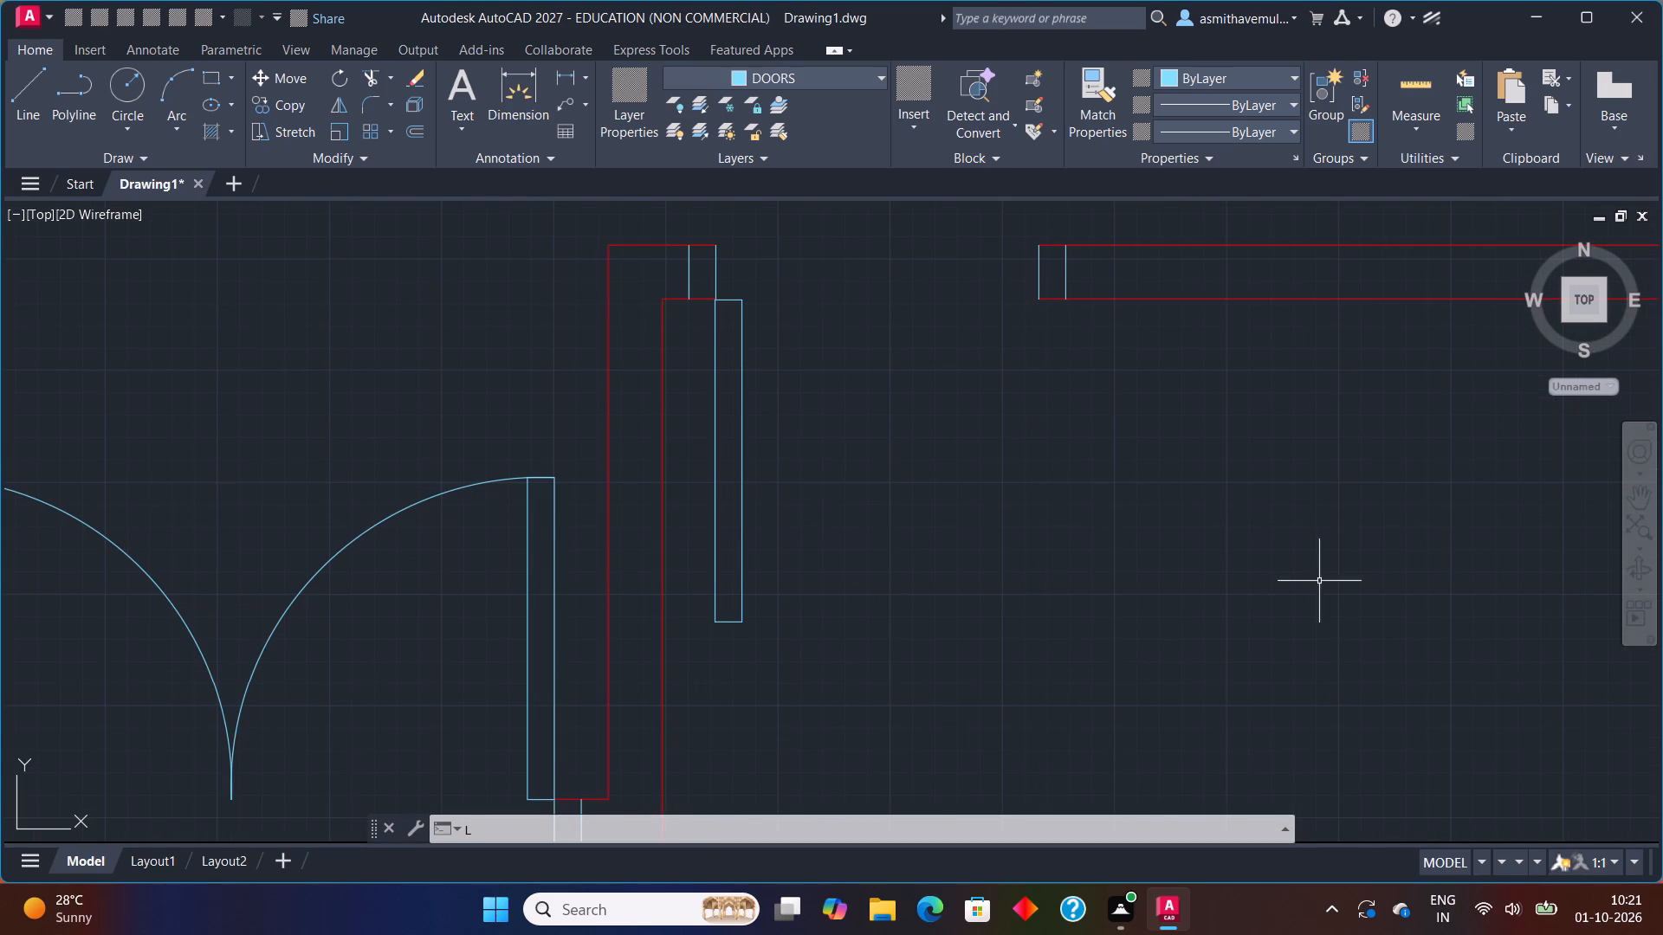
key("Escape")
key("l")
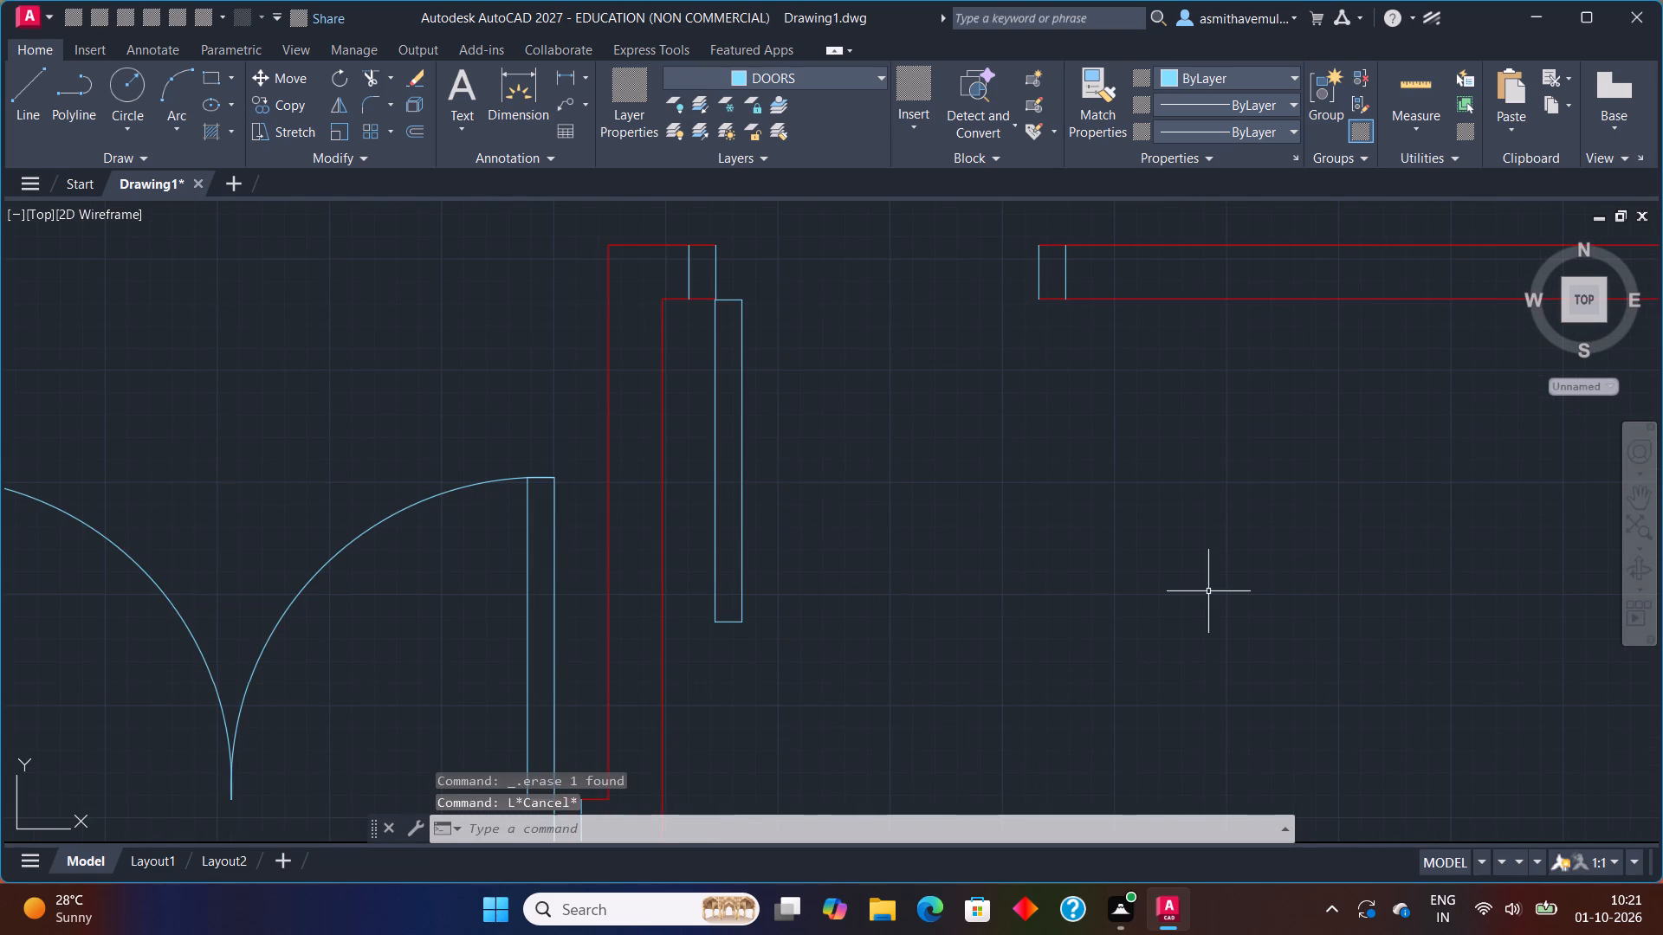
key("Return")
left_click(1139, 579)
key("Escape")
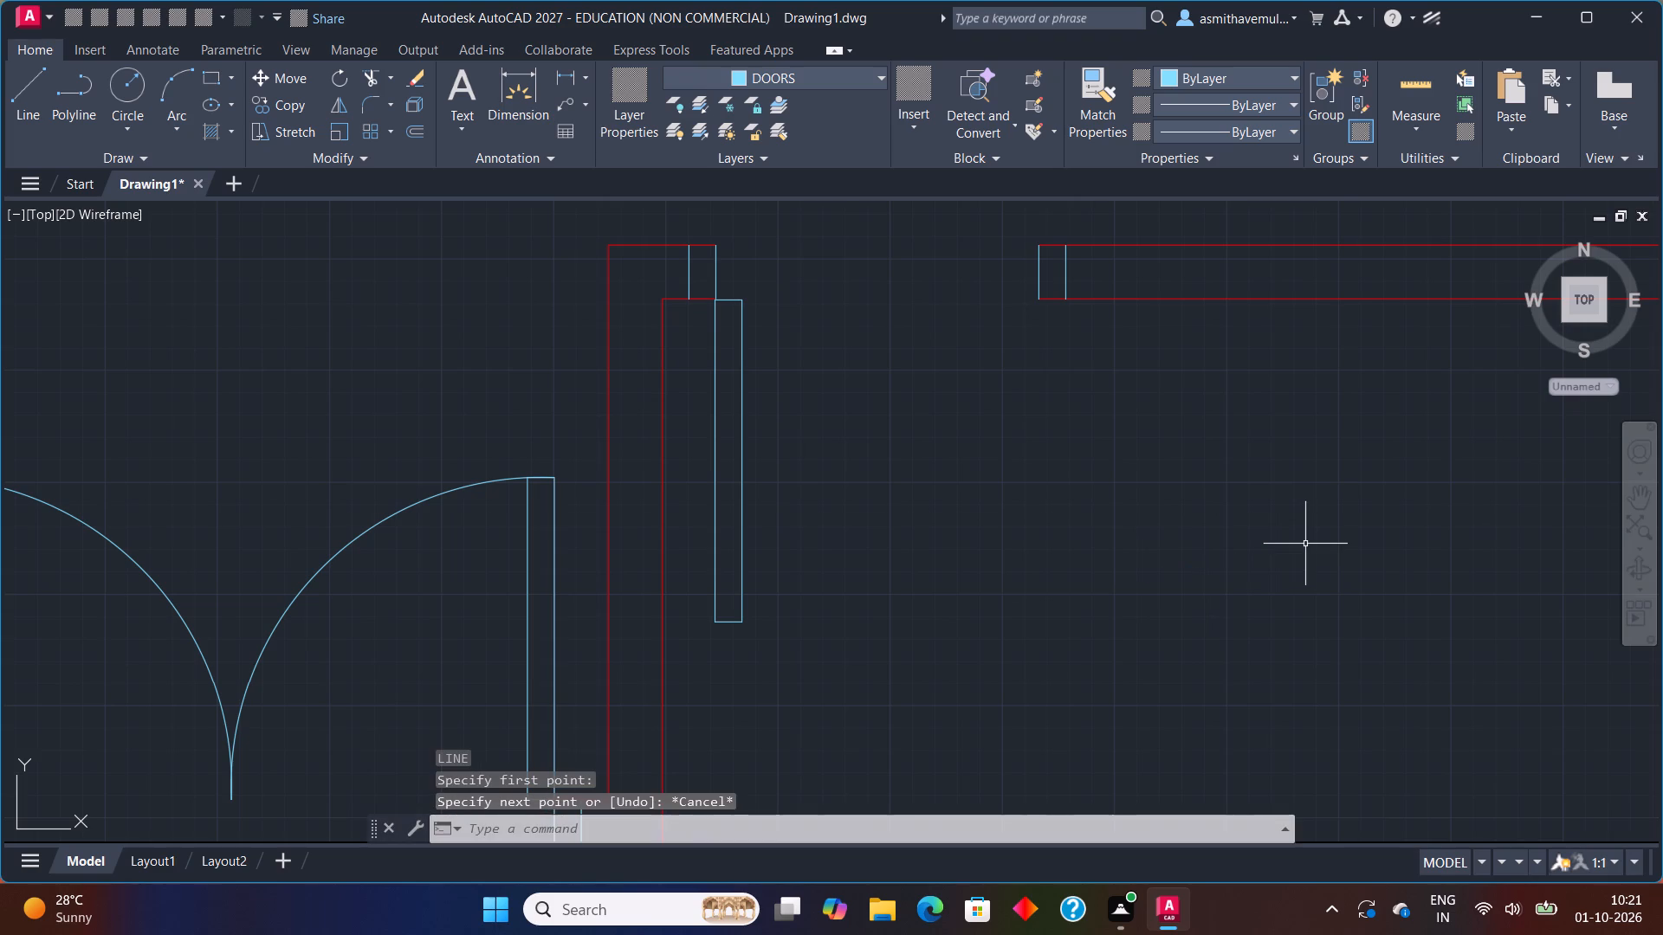
Review the recent command history and close it.
scroll(1003, 462, "down", 2)
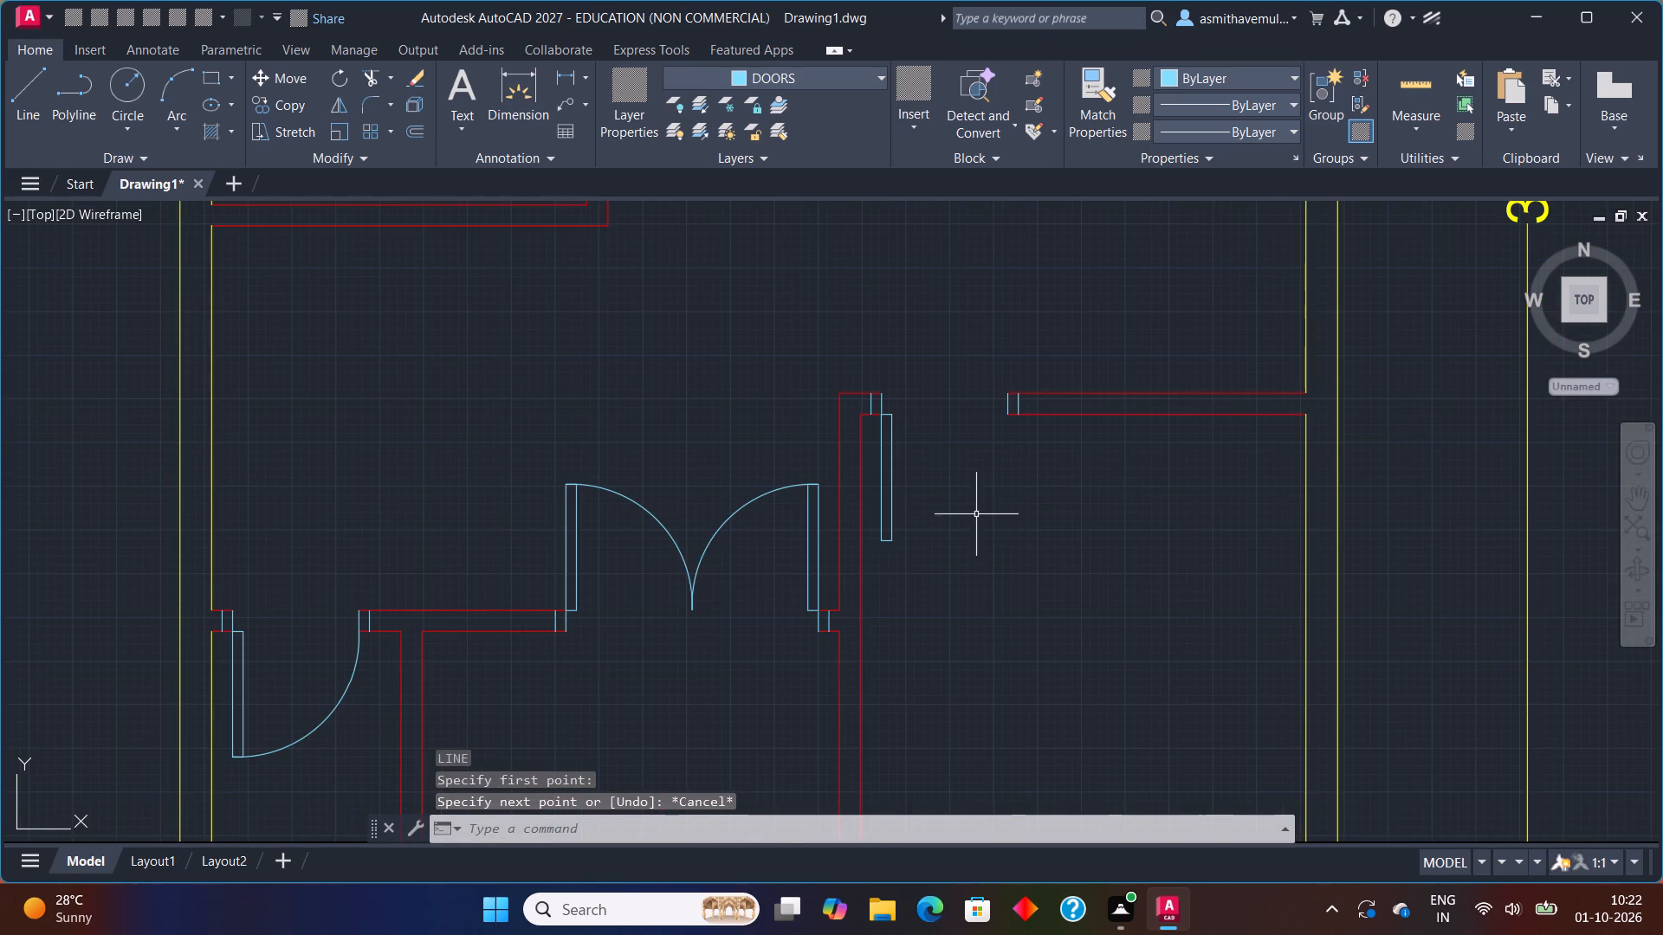
scroll(951, 544, "up", 1)
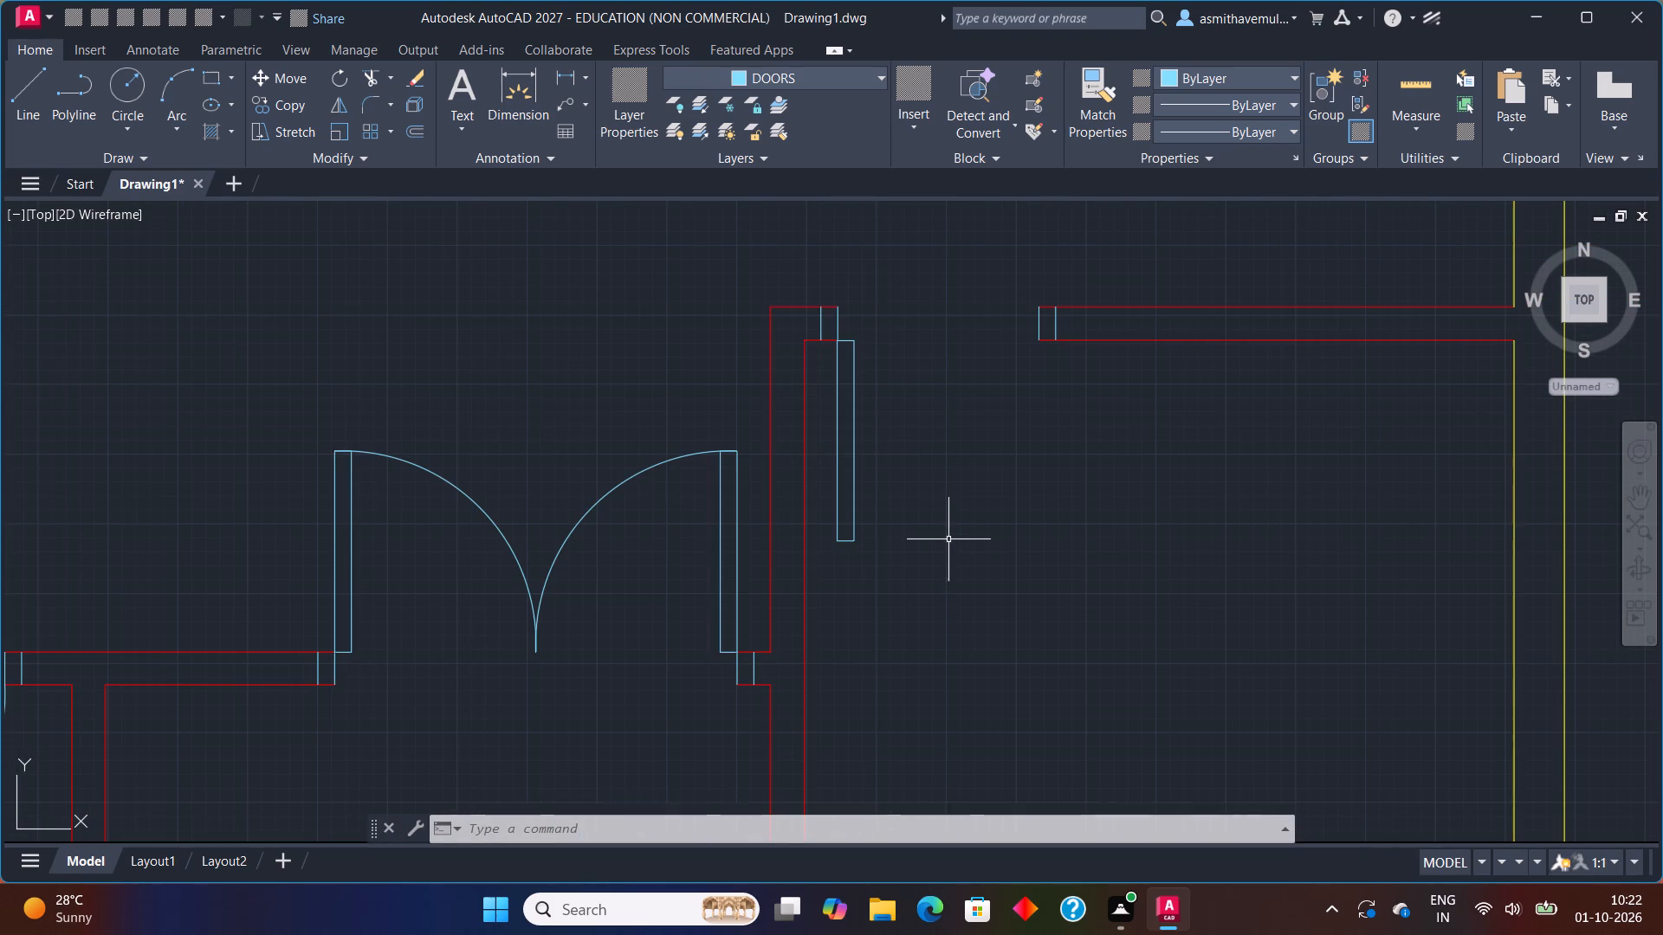
scroll(957, 516, "up", 2)
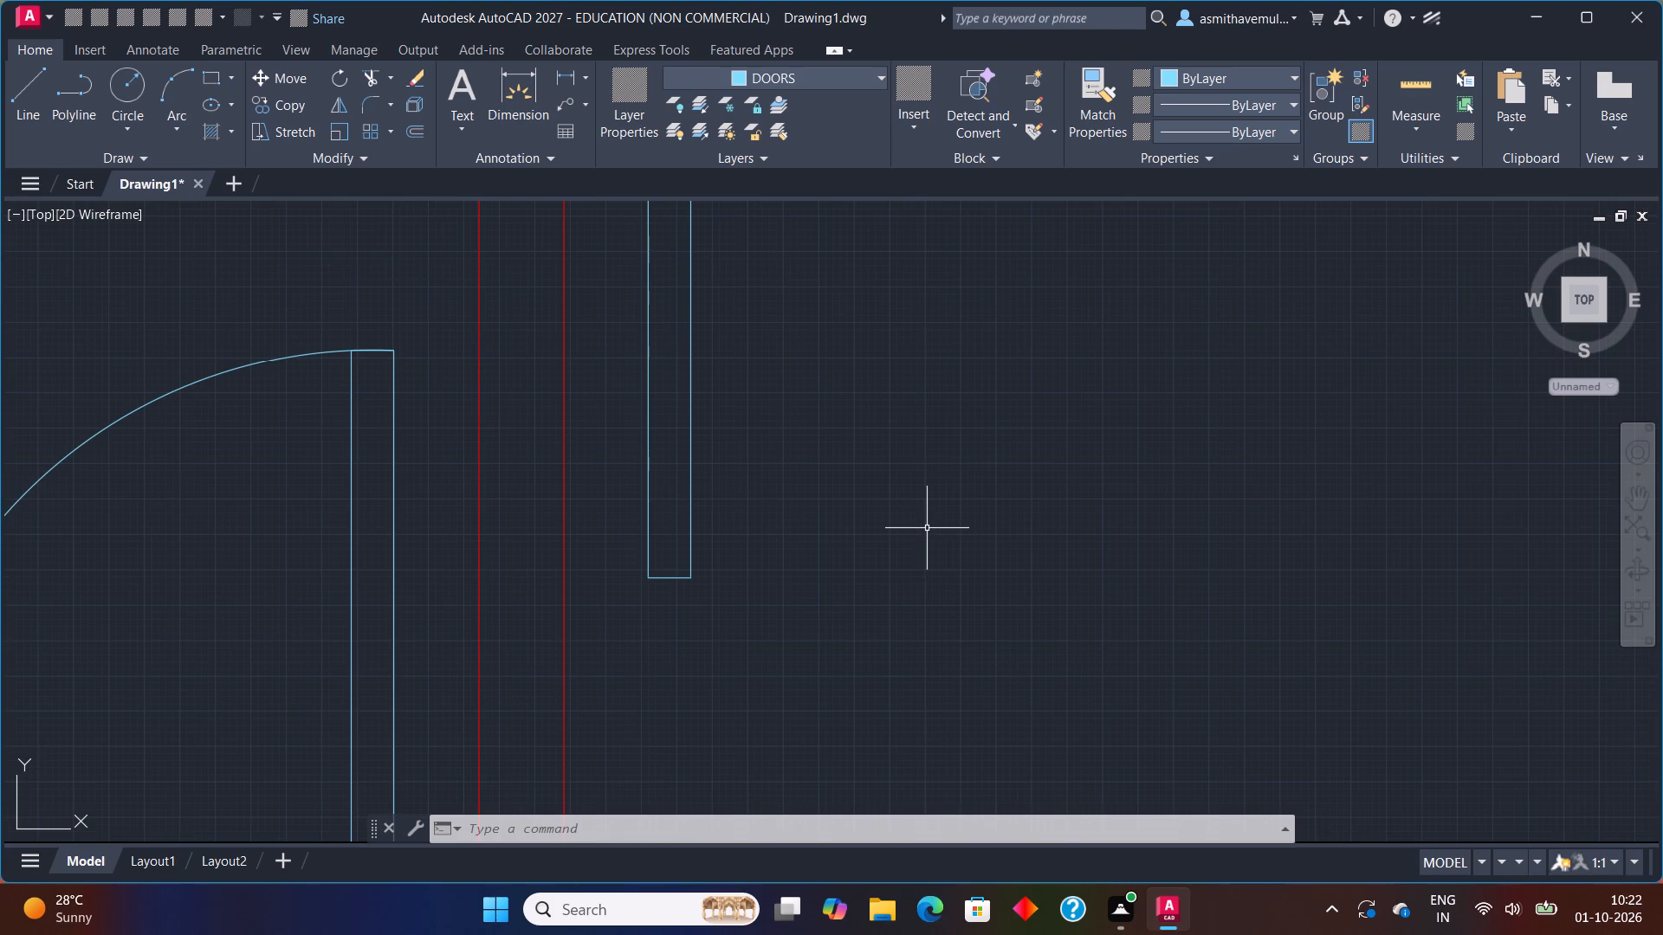
scroll(922, 529, "down", 2)
scroll(931, 523, "up", 1)
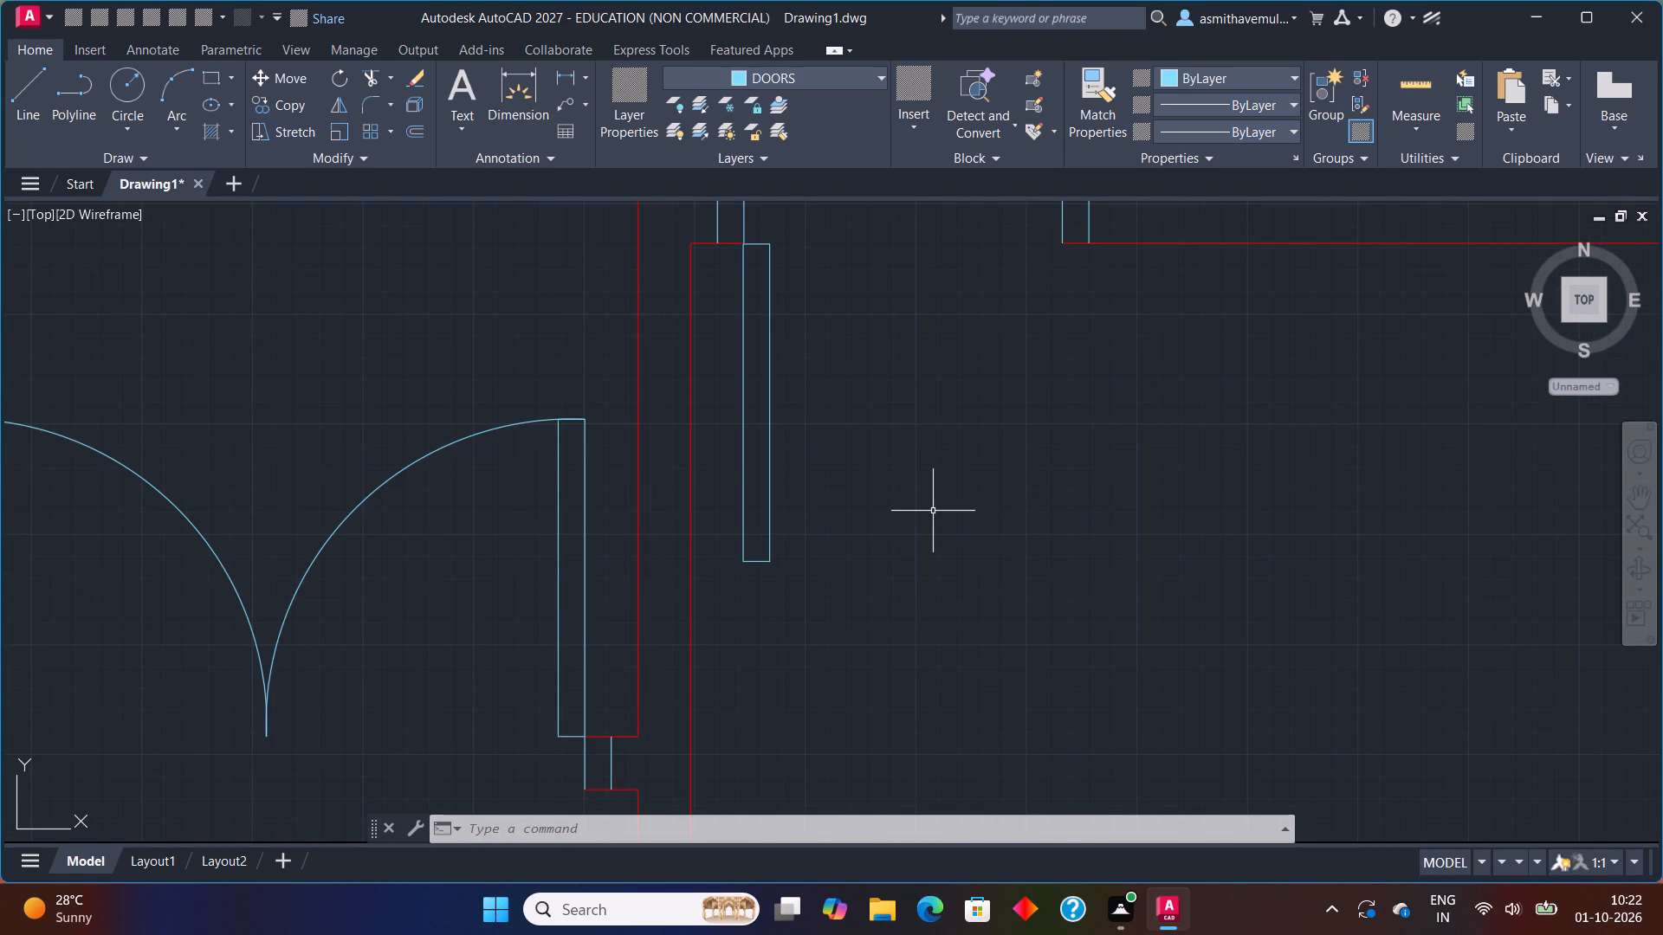
key("F2")
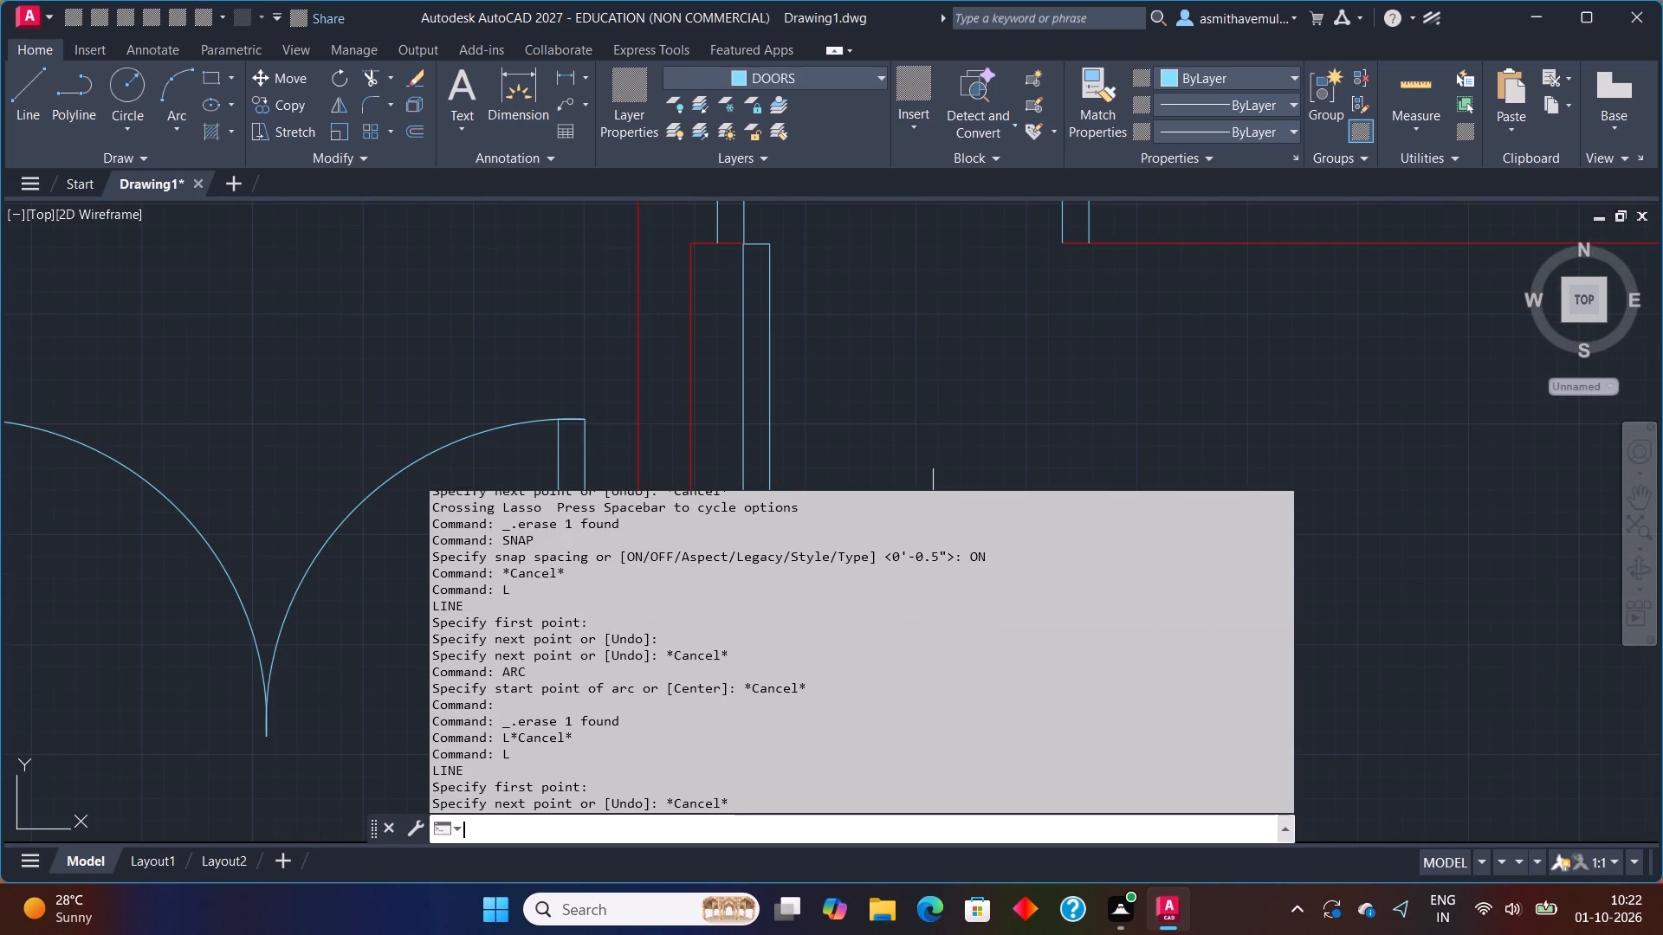
key("Escape")
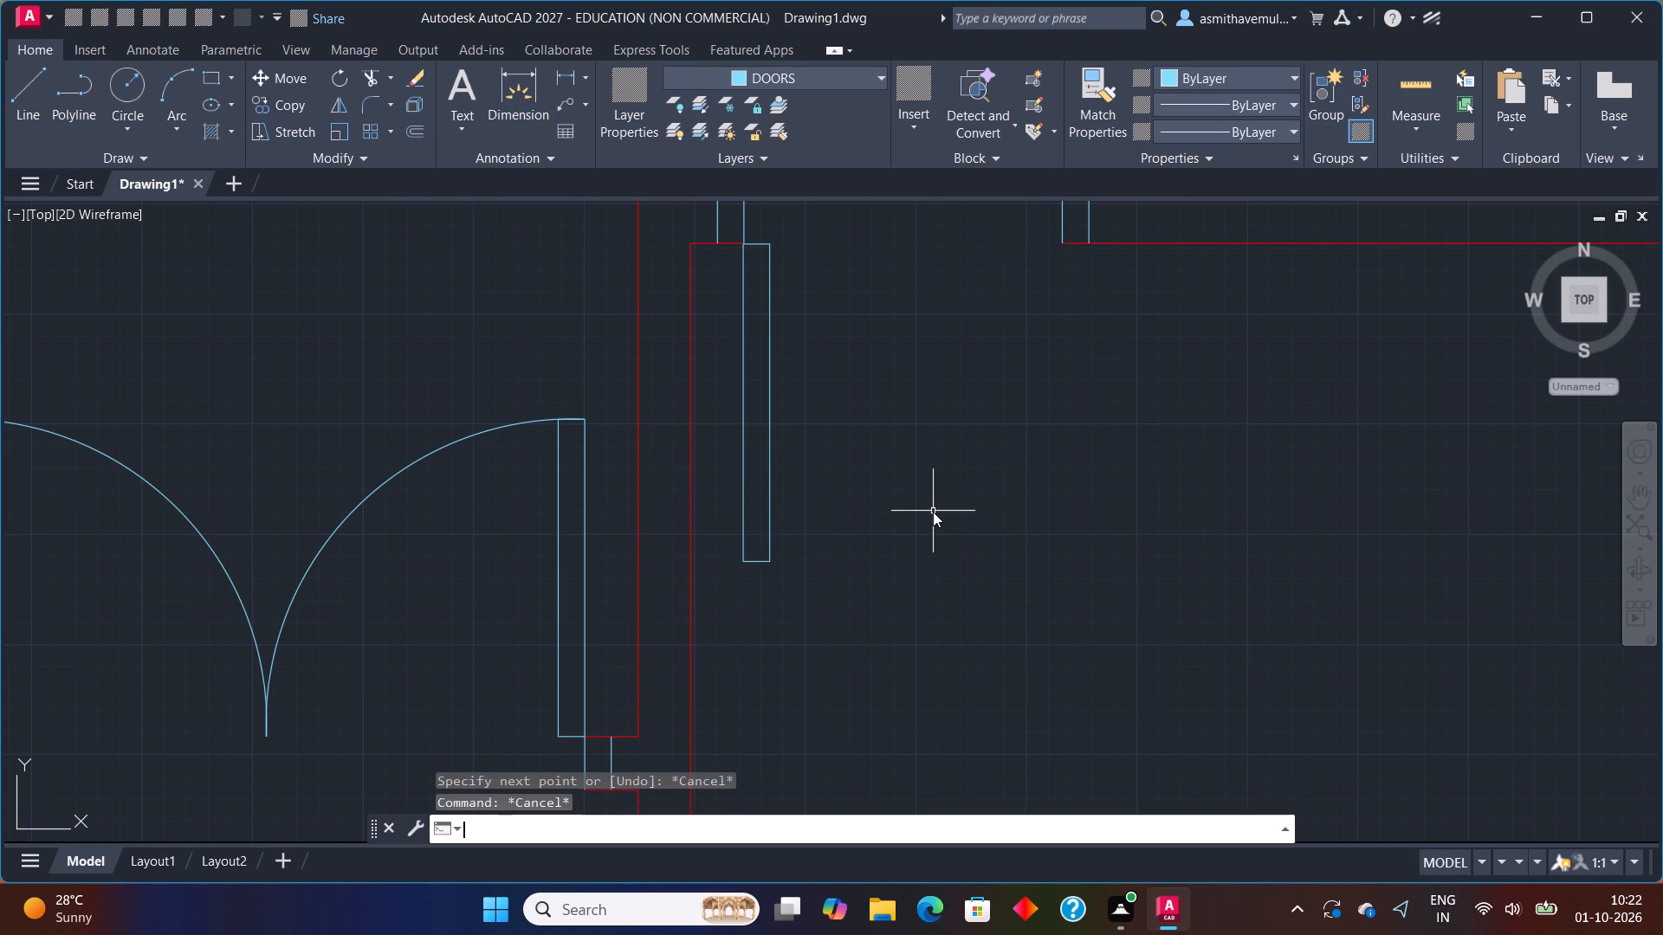
Turn on object snap.
key("F3")
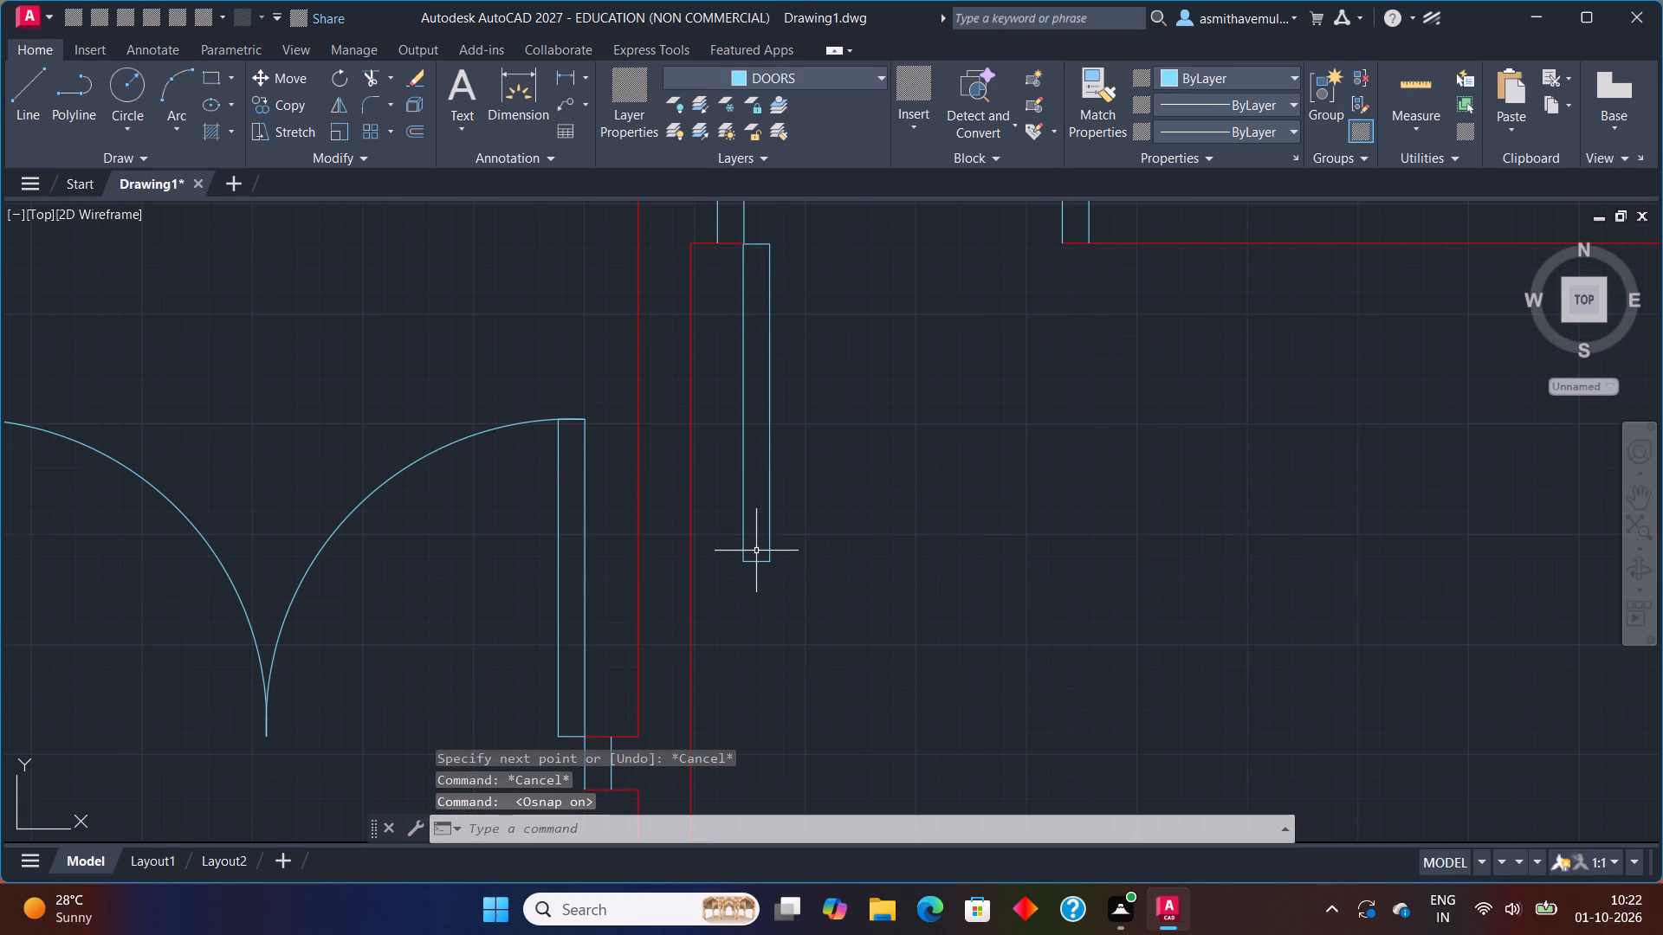
Draw a three-point arc from the door leaf's bottom-left corner through its bottom-right corner to the opposite jamb's lower corner.
type("ARC")
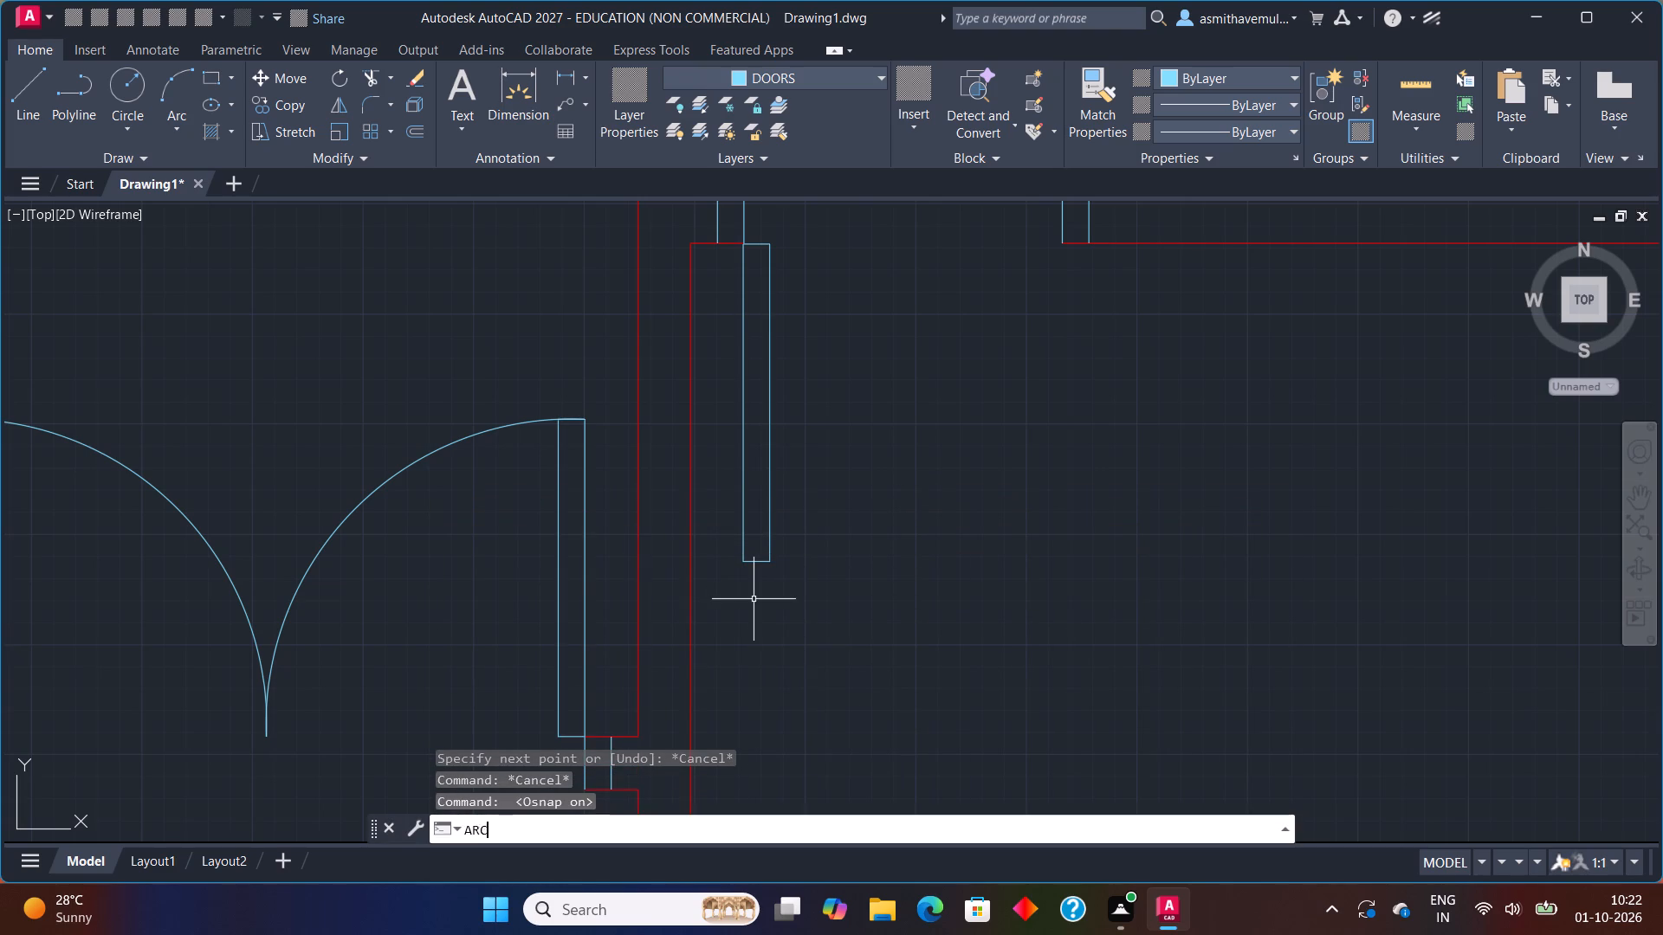
key("Return")
scroll(747, 574, "up", 2)
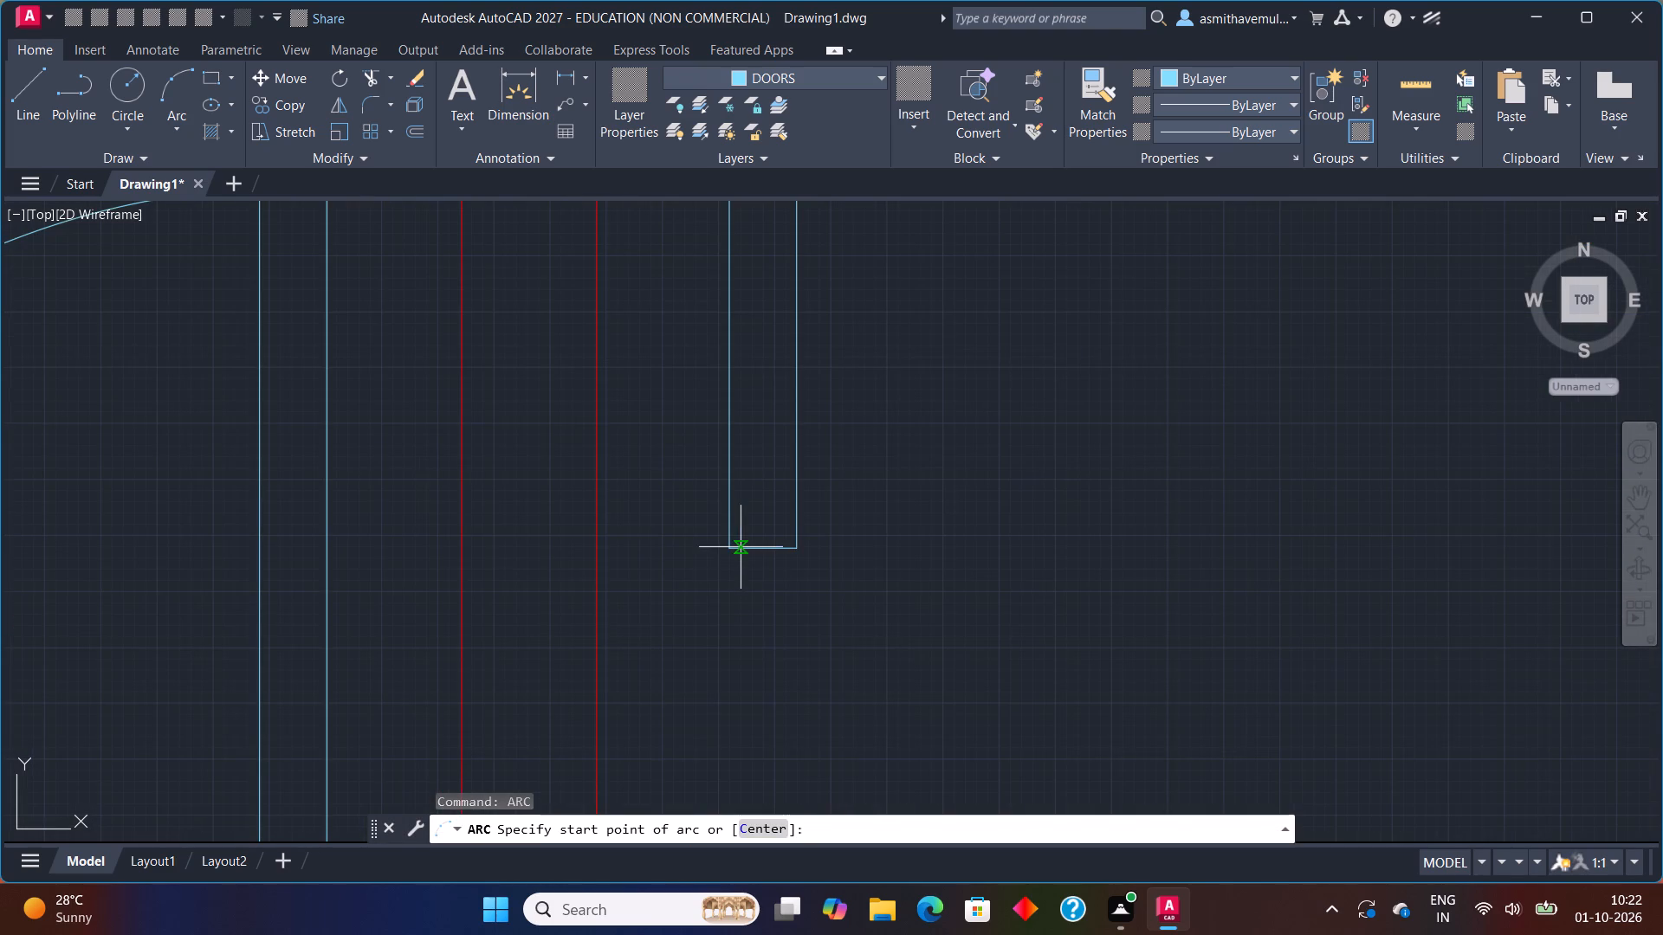
left_click(726, 550)
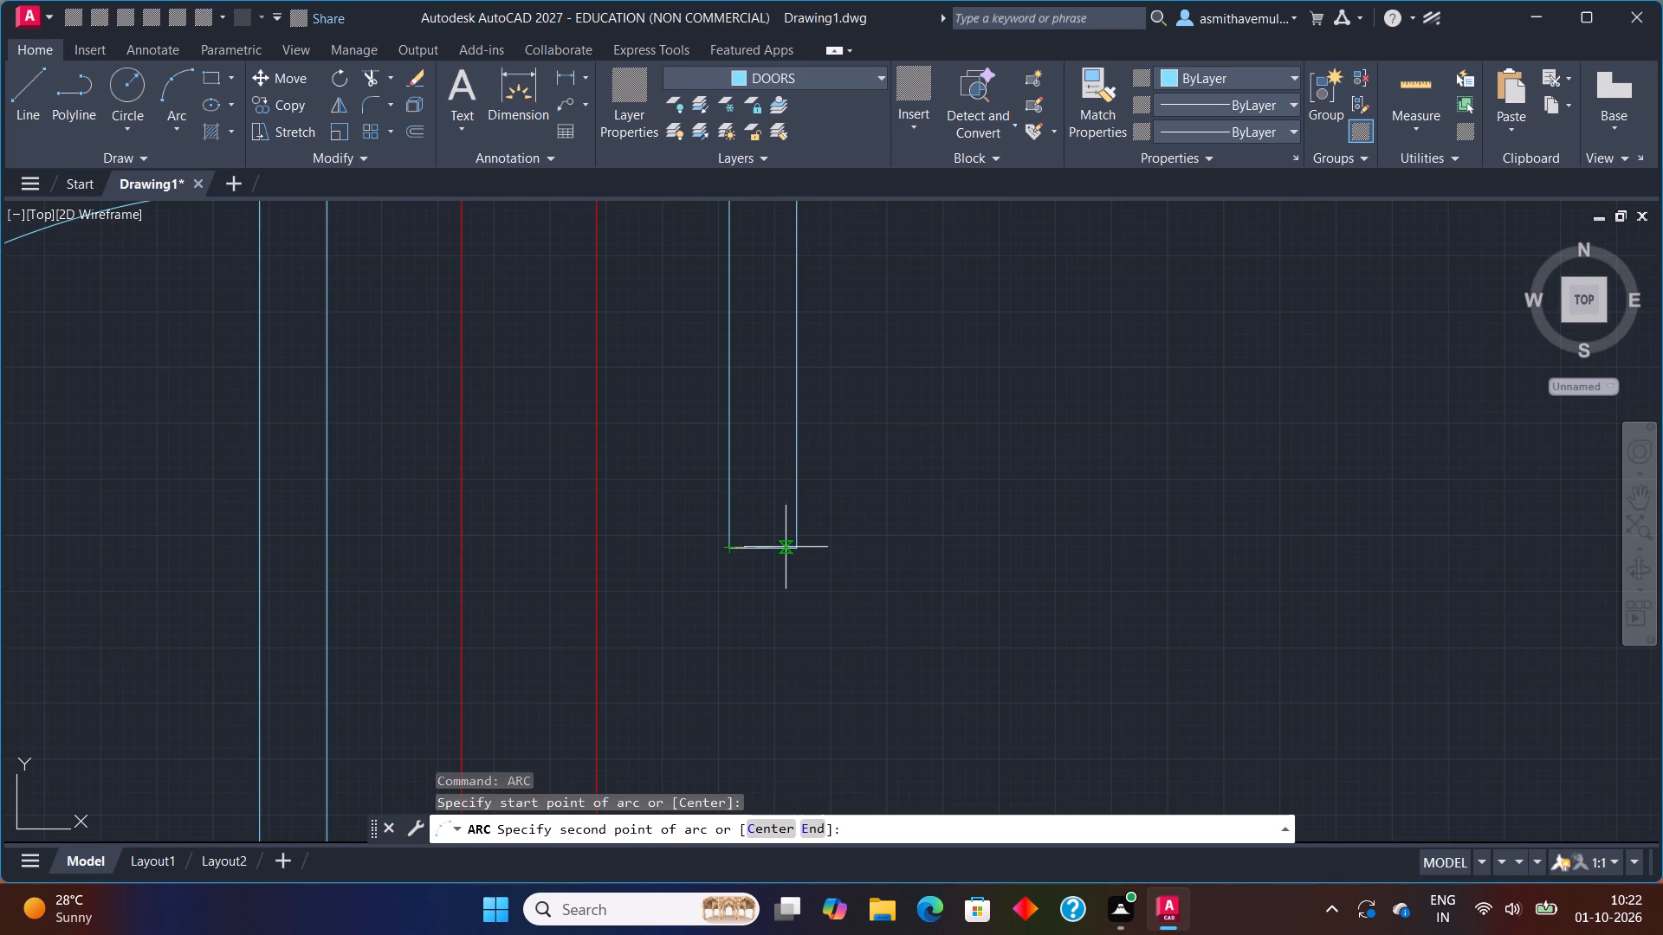
left_click(796, 554)
scroll(1035, 394, "down", 2)
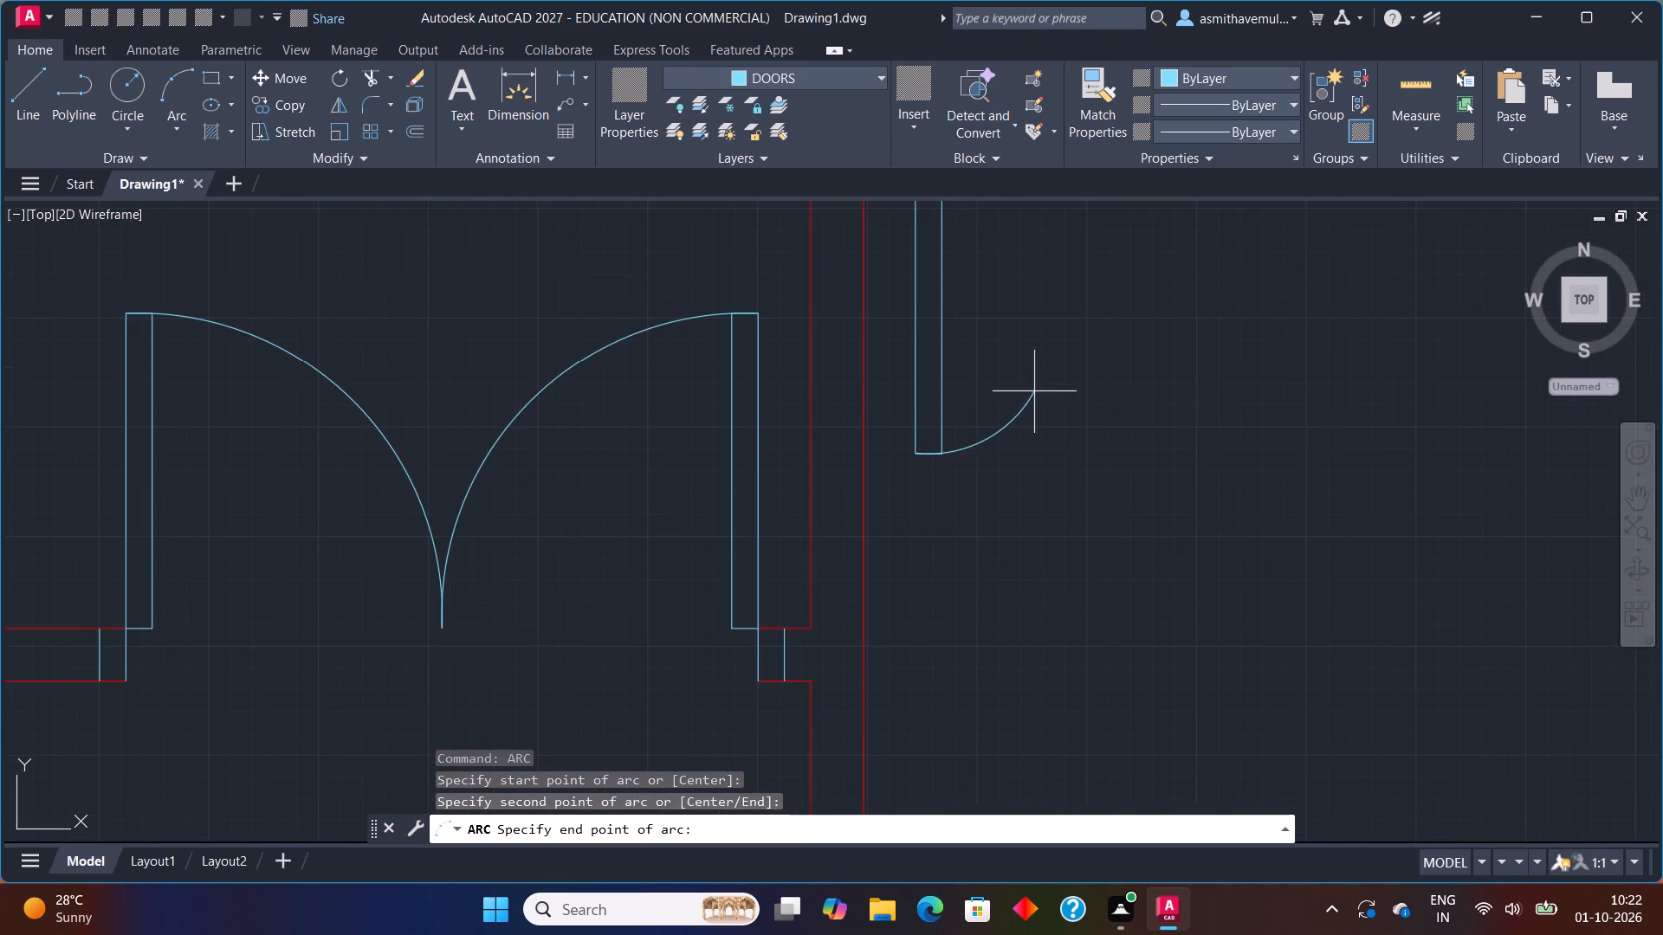
middle_click_drag(1035, 394, 932, 655)
scroll(1123, 409, "up", 2)
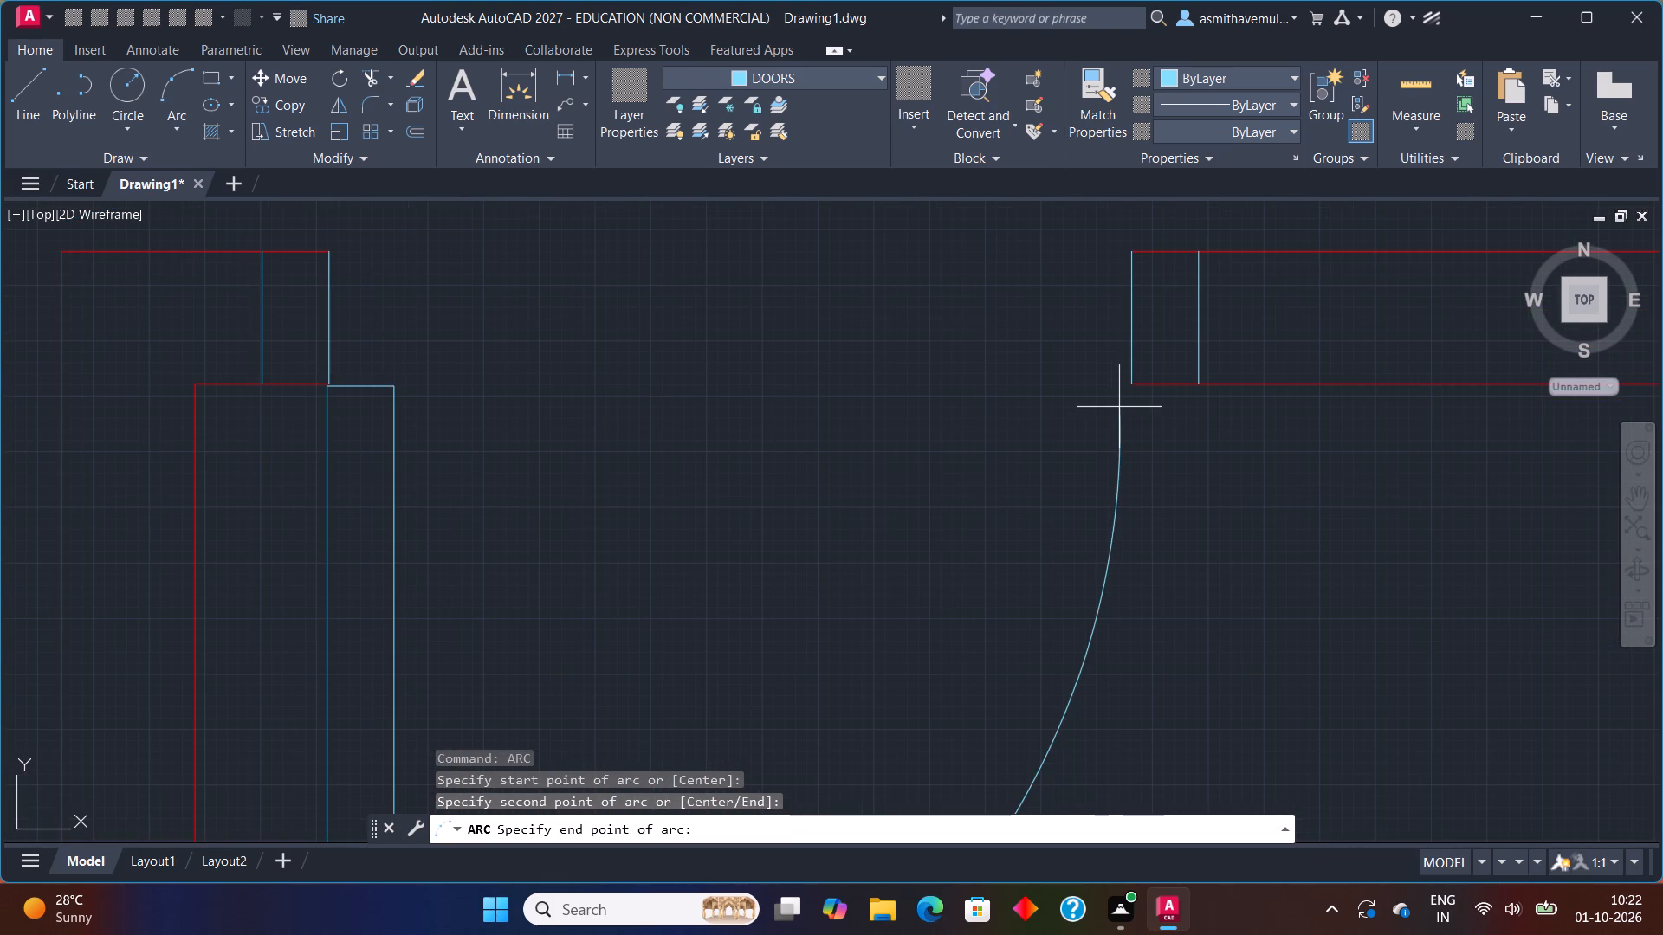
left_click(1131, 386)
scroll(1138, 448, "down", 2)
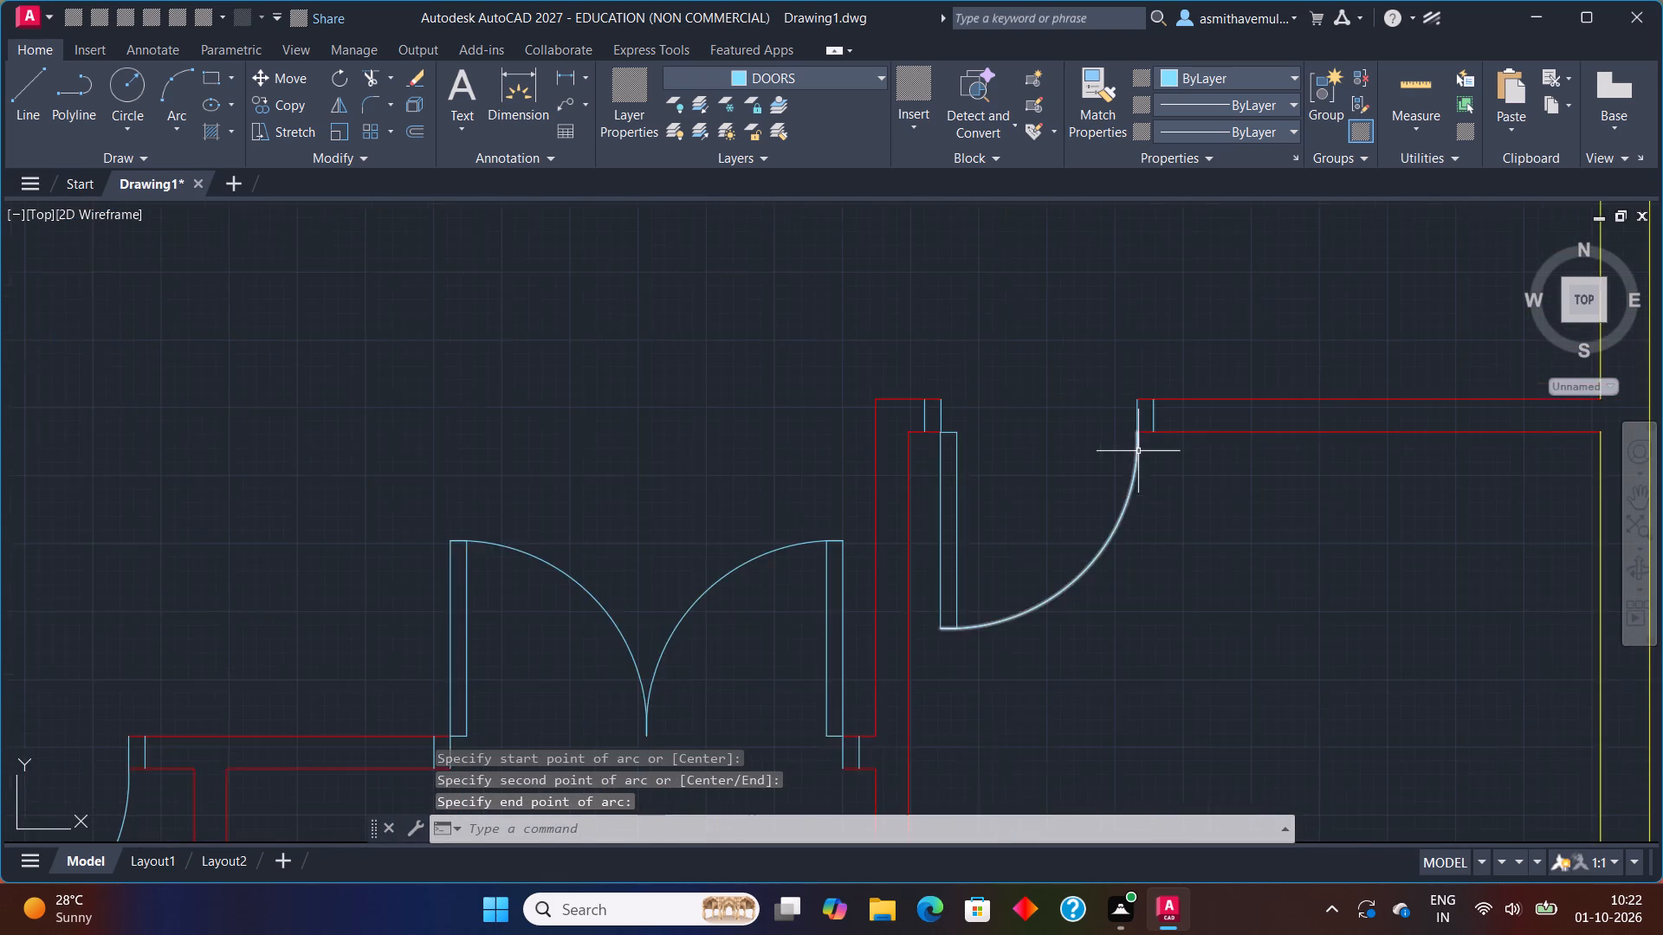
Review the floor plan's inner walls and door swings, both as a whole and around the central room.
scroll(1138, 452, "down", 4)
middle_click_drag(1105, 577, 1094, 526)
scroll(1088, 495, "down", 1)
middle_click_drag(1082, 490, 1074, 490)
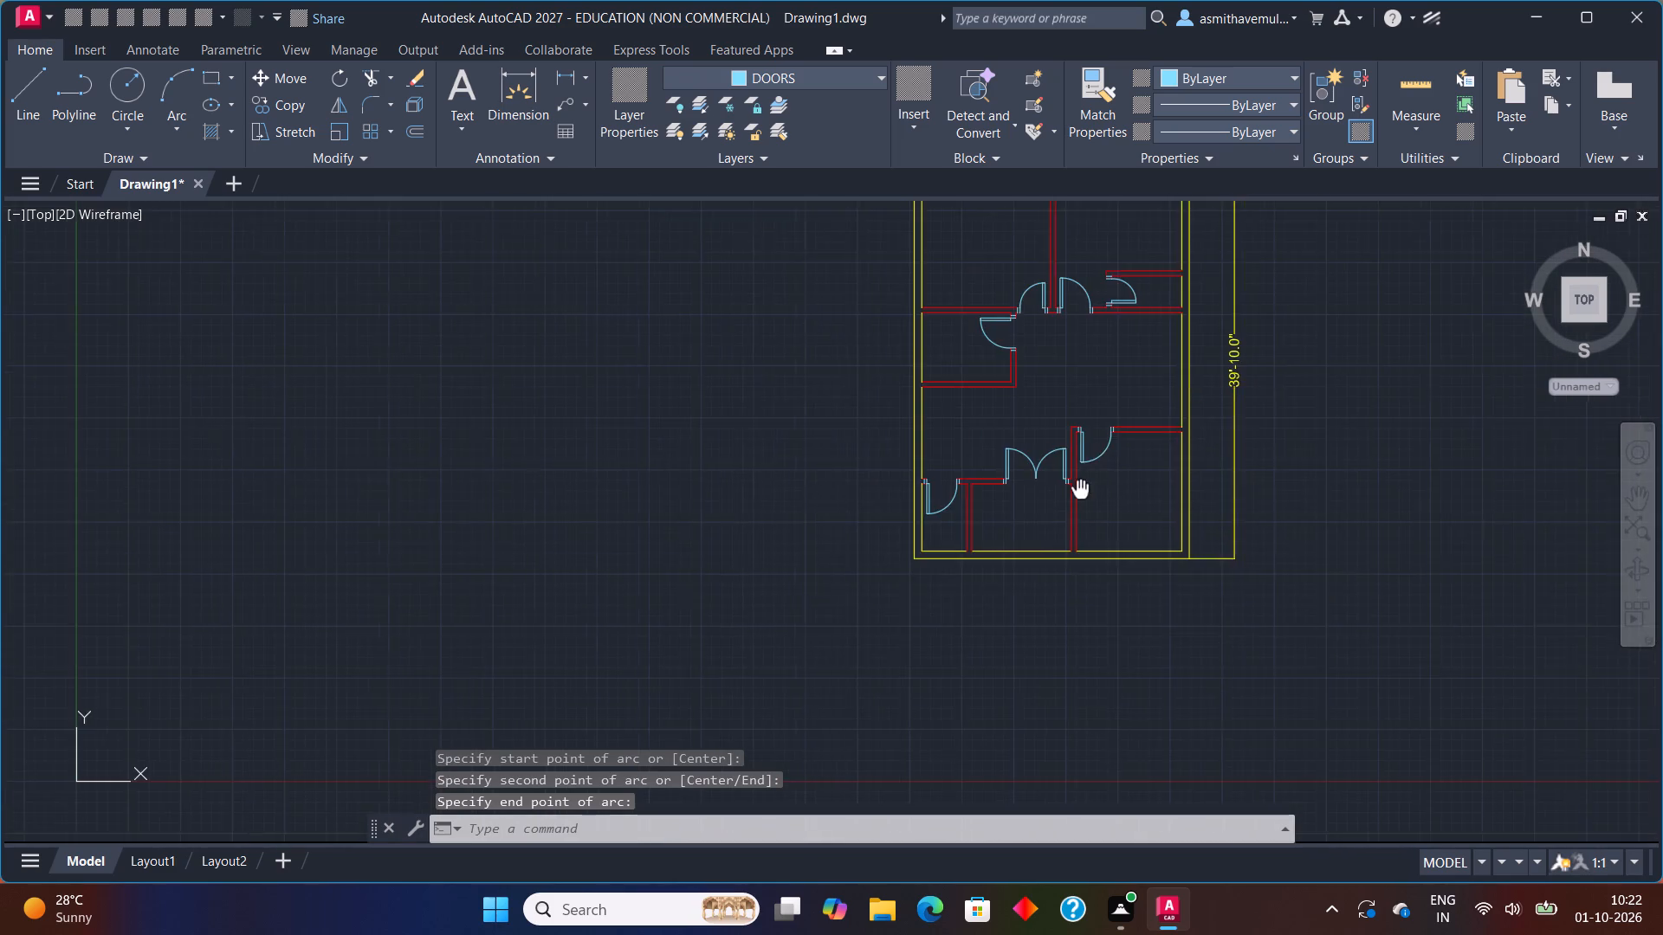
middle_click_drag(1074, 490, 912, 513)
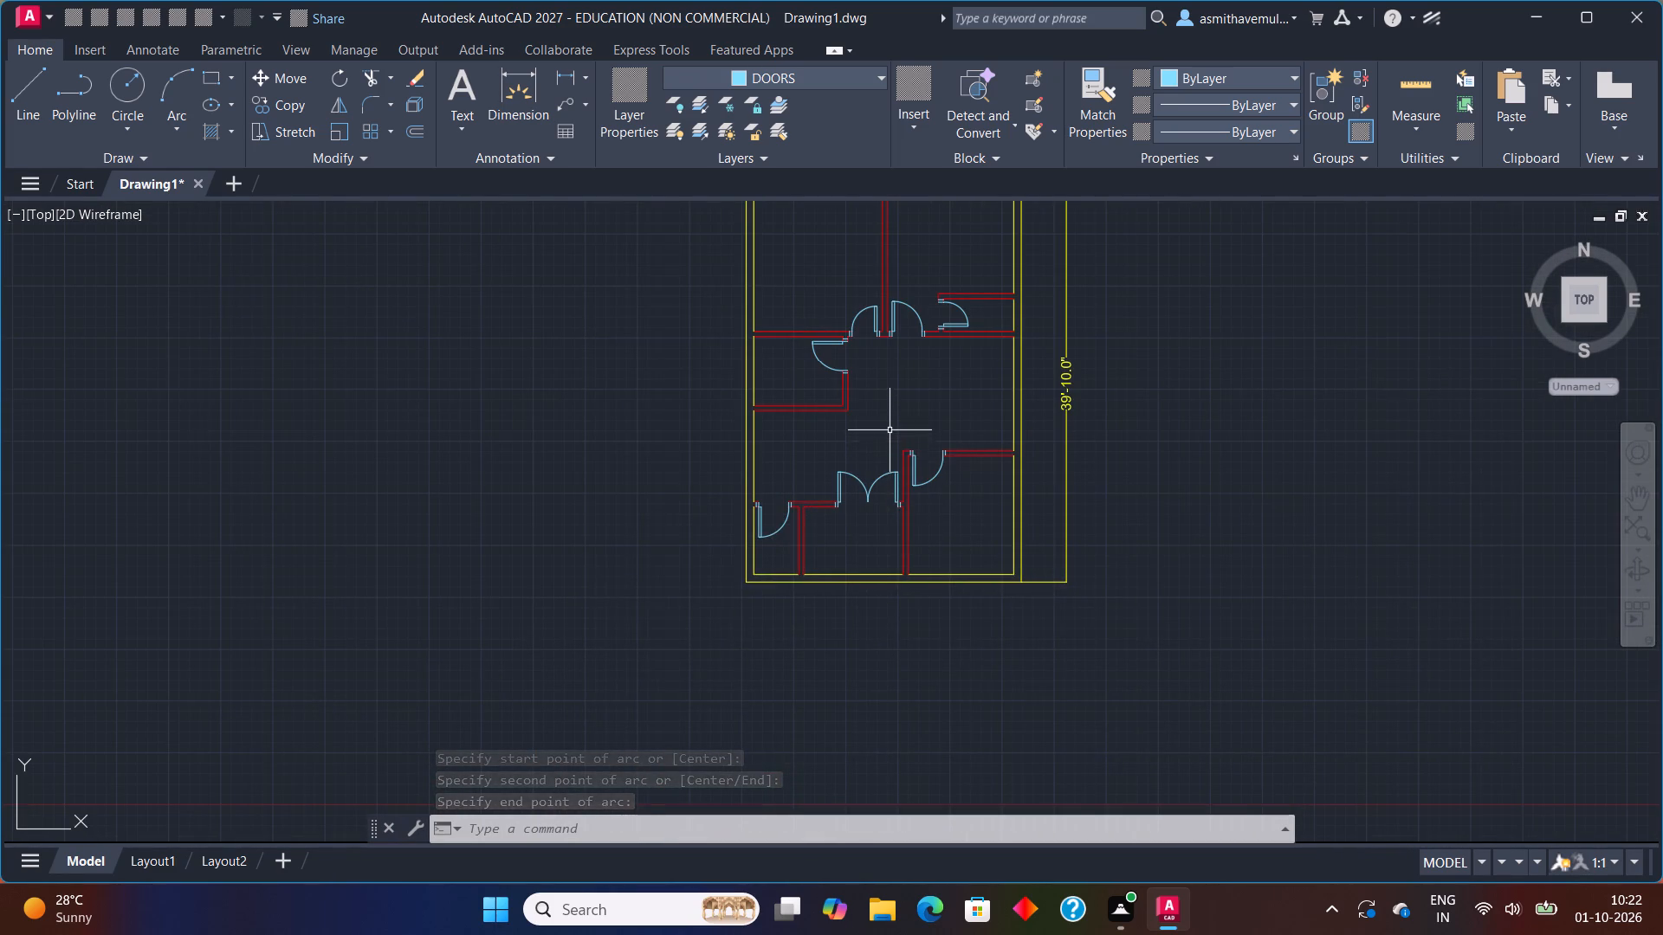
scroll(890, 426, "up", 3)
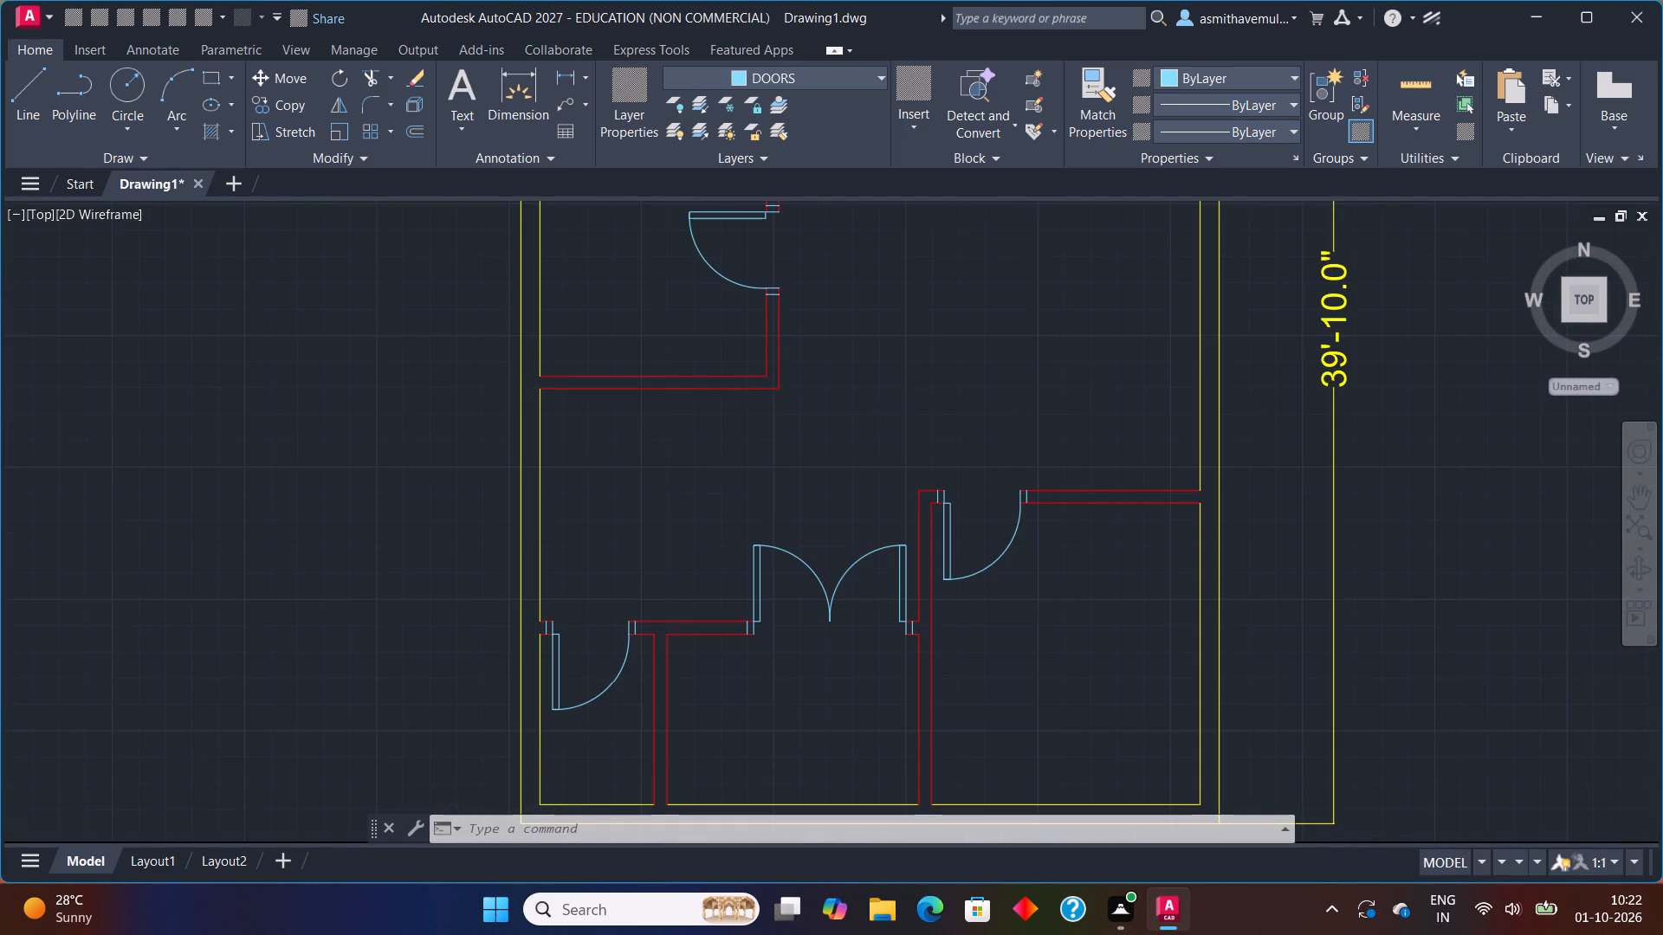
scroll(900, 412, "up", 1)
scroll(900, 393, "down", 4)
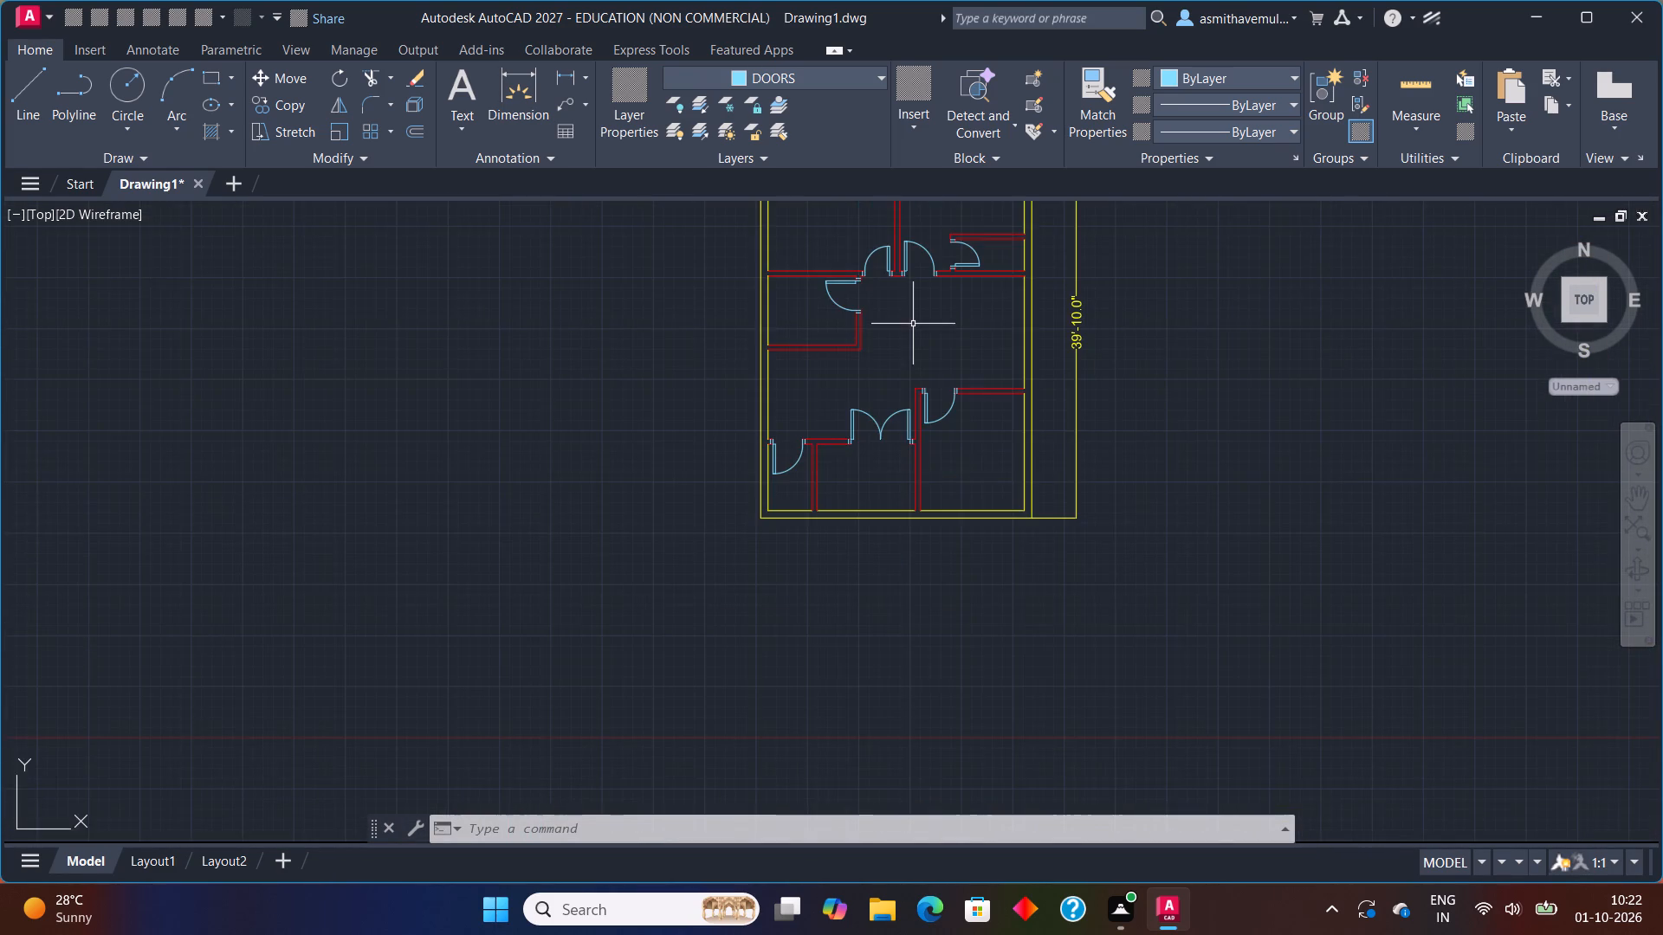
scroll(913, 324, "up", 1)
middle_click_drag(915, 324, 866, 475)
middle_click_drag(821, 485, 821, 480)
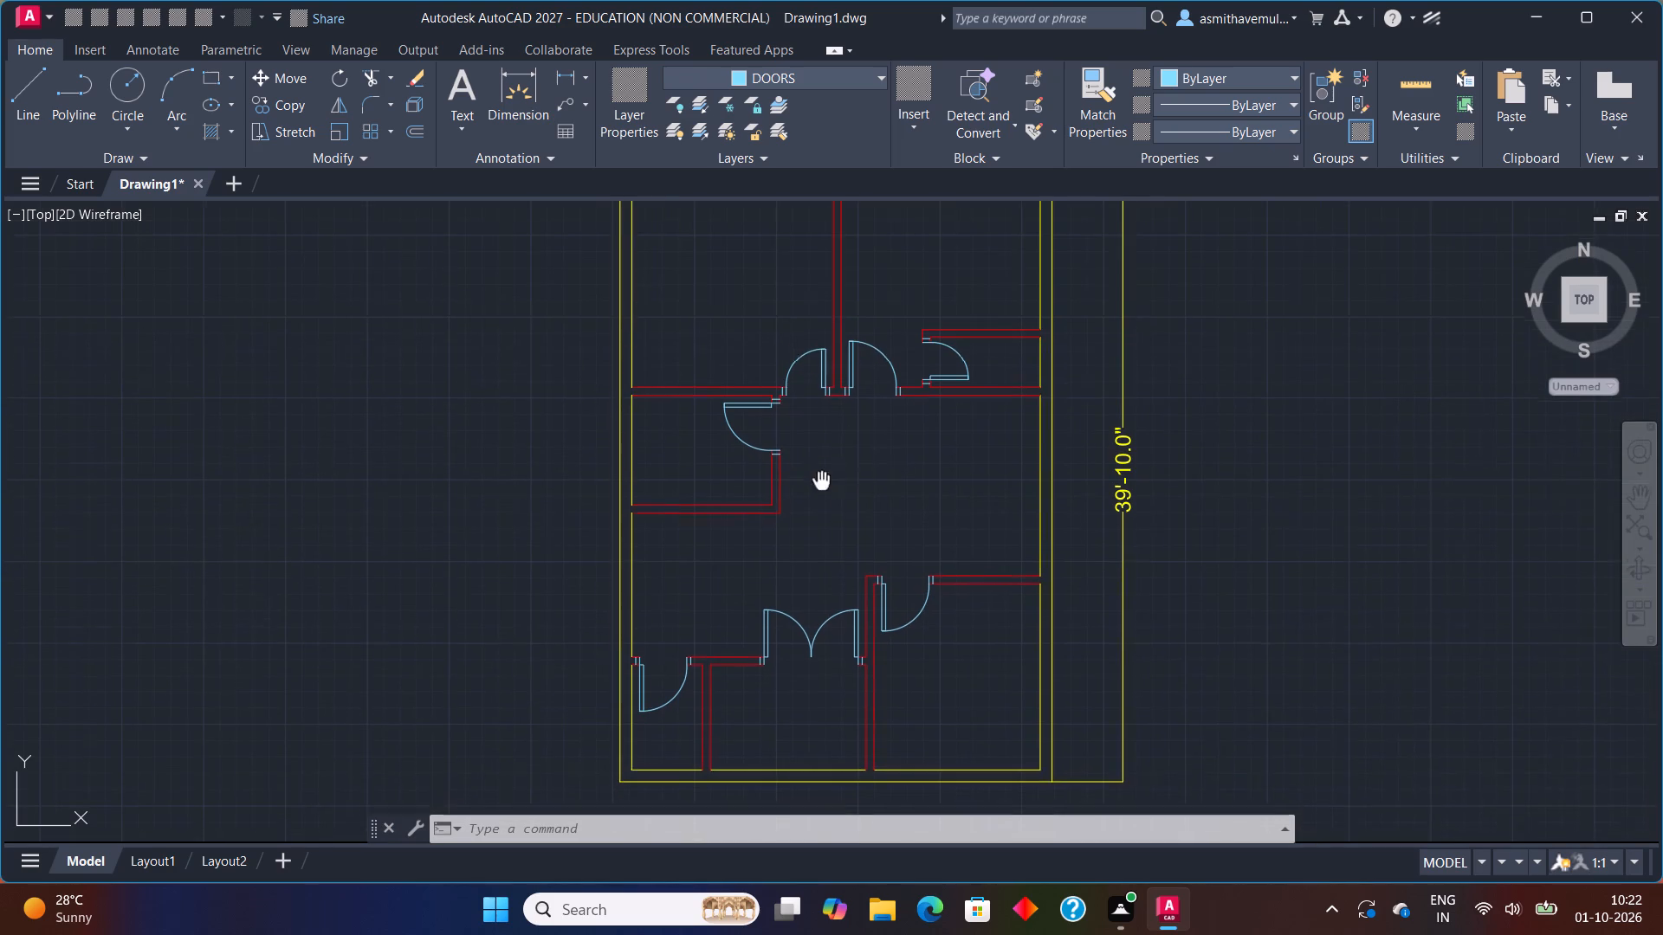
middle_click_drag(821, 480, 925, 378)
scroll(973, 358, "up", 1)
scroll(967, 354, "down", 1)
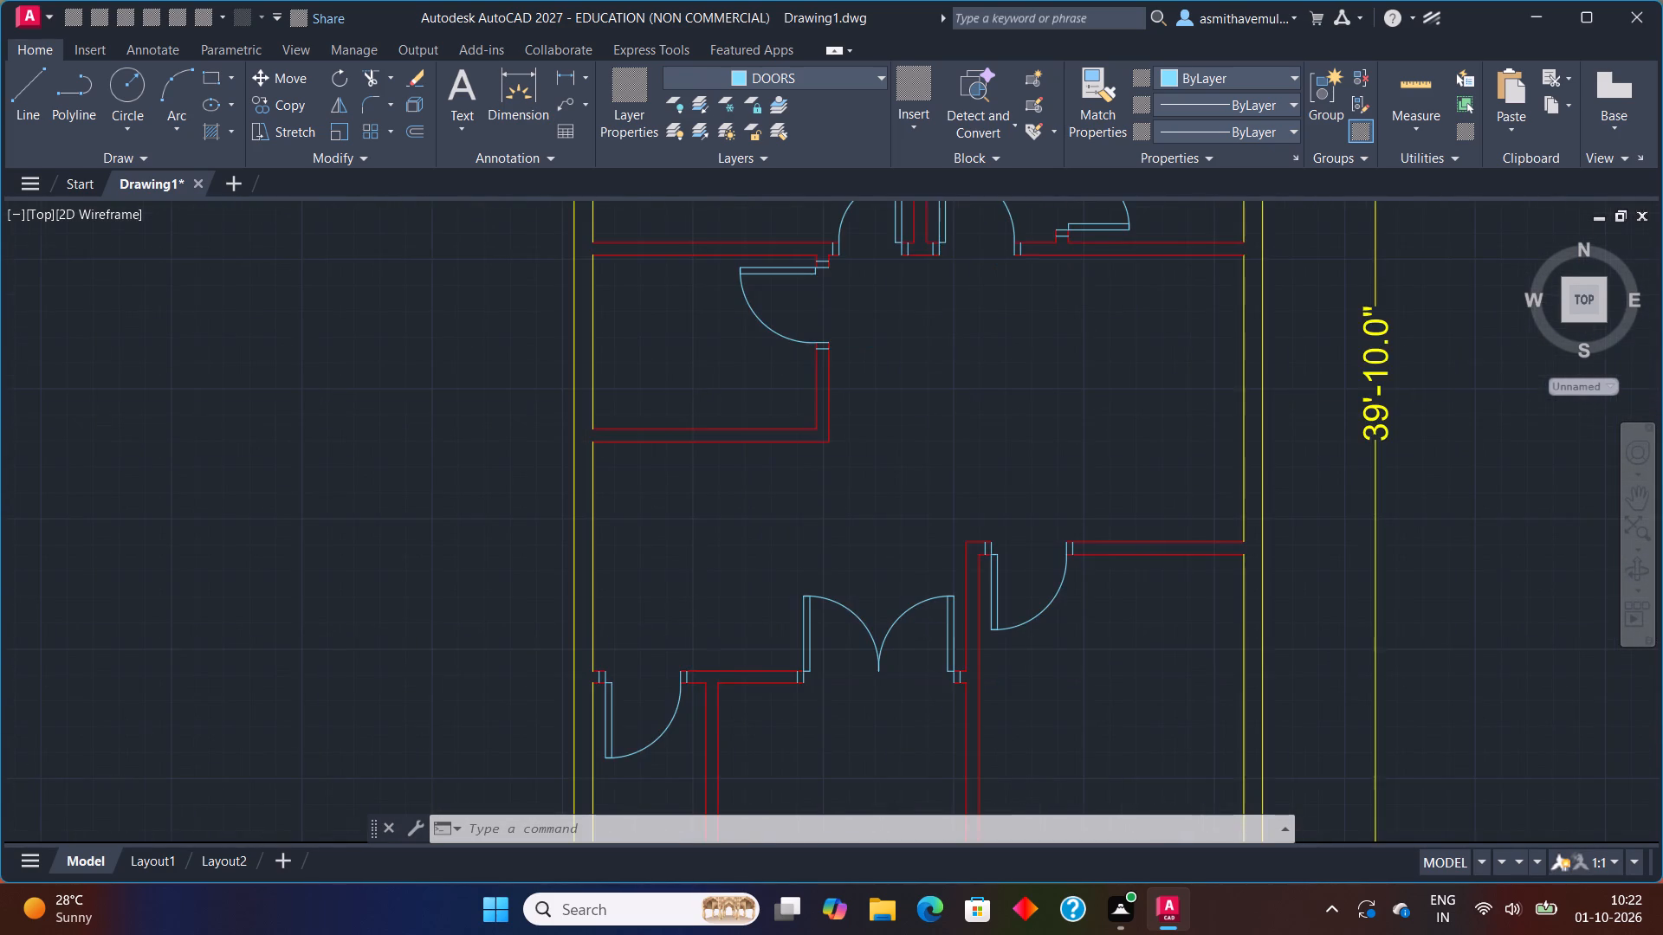
middle_click_drag(962, 354, 815, 441)
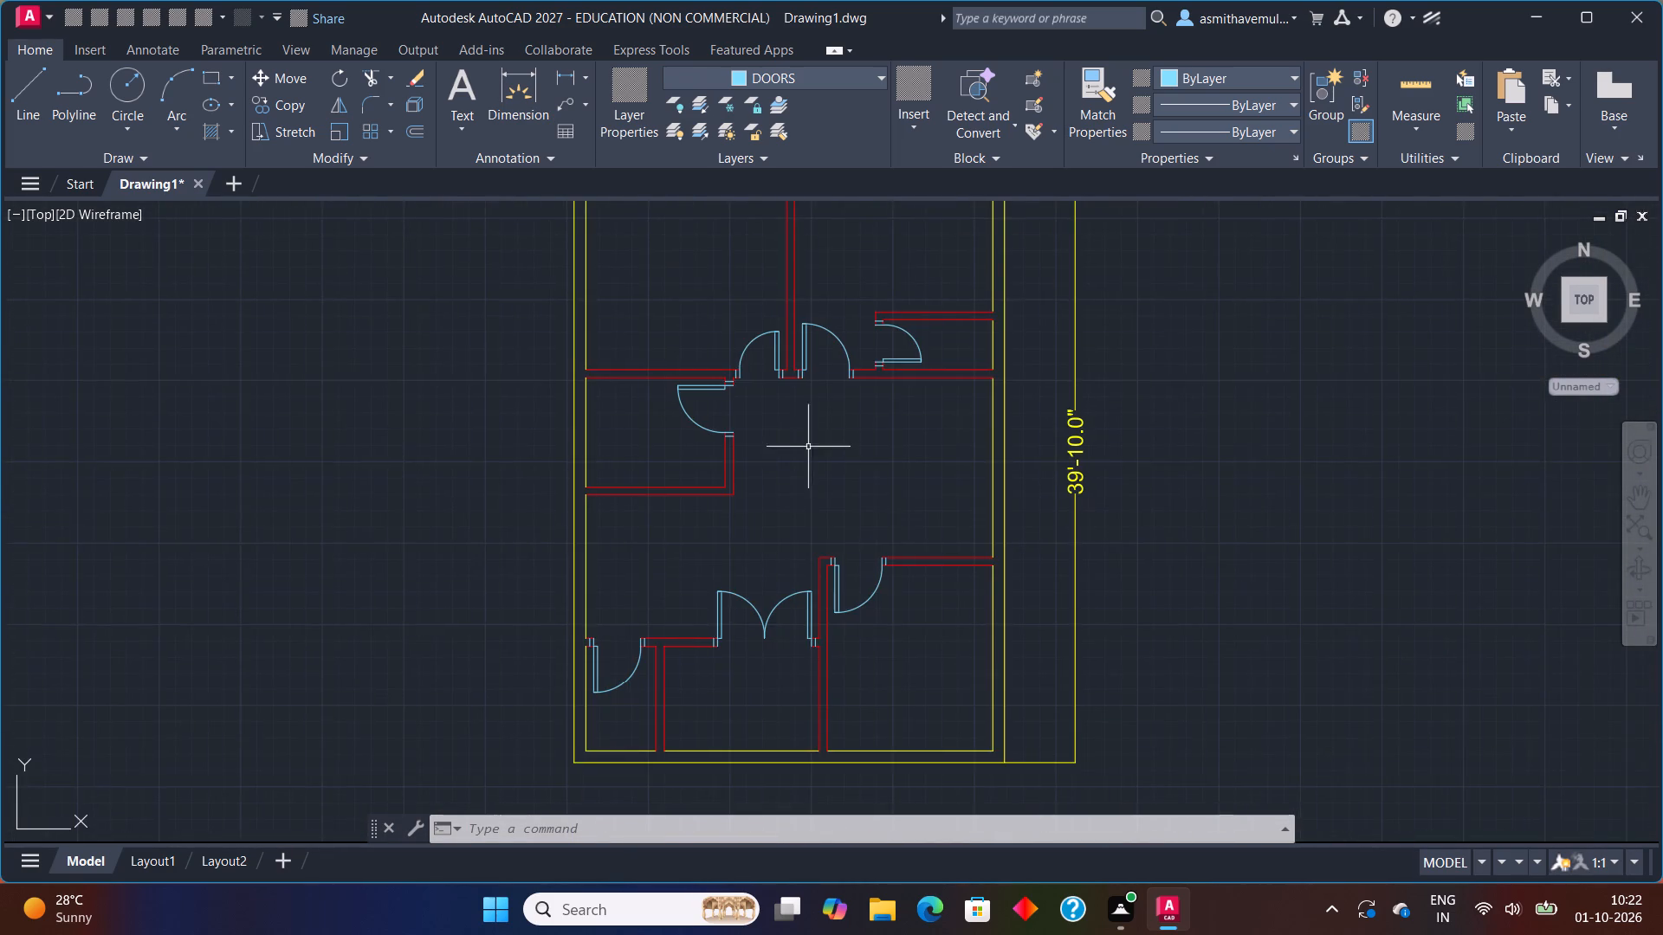
scroll(800, 456, "up", 1)
scroll(800, 456, "down", 5)
scroll(800, 456, "up", 4)
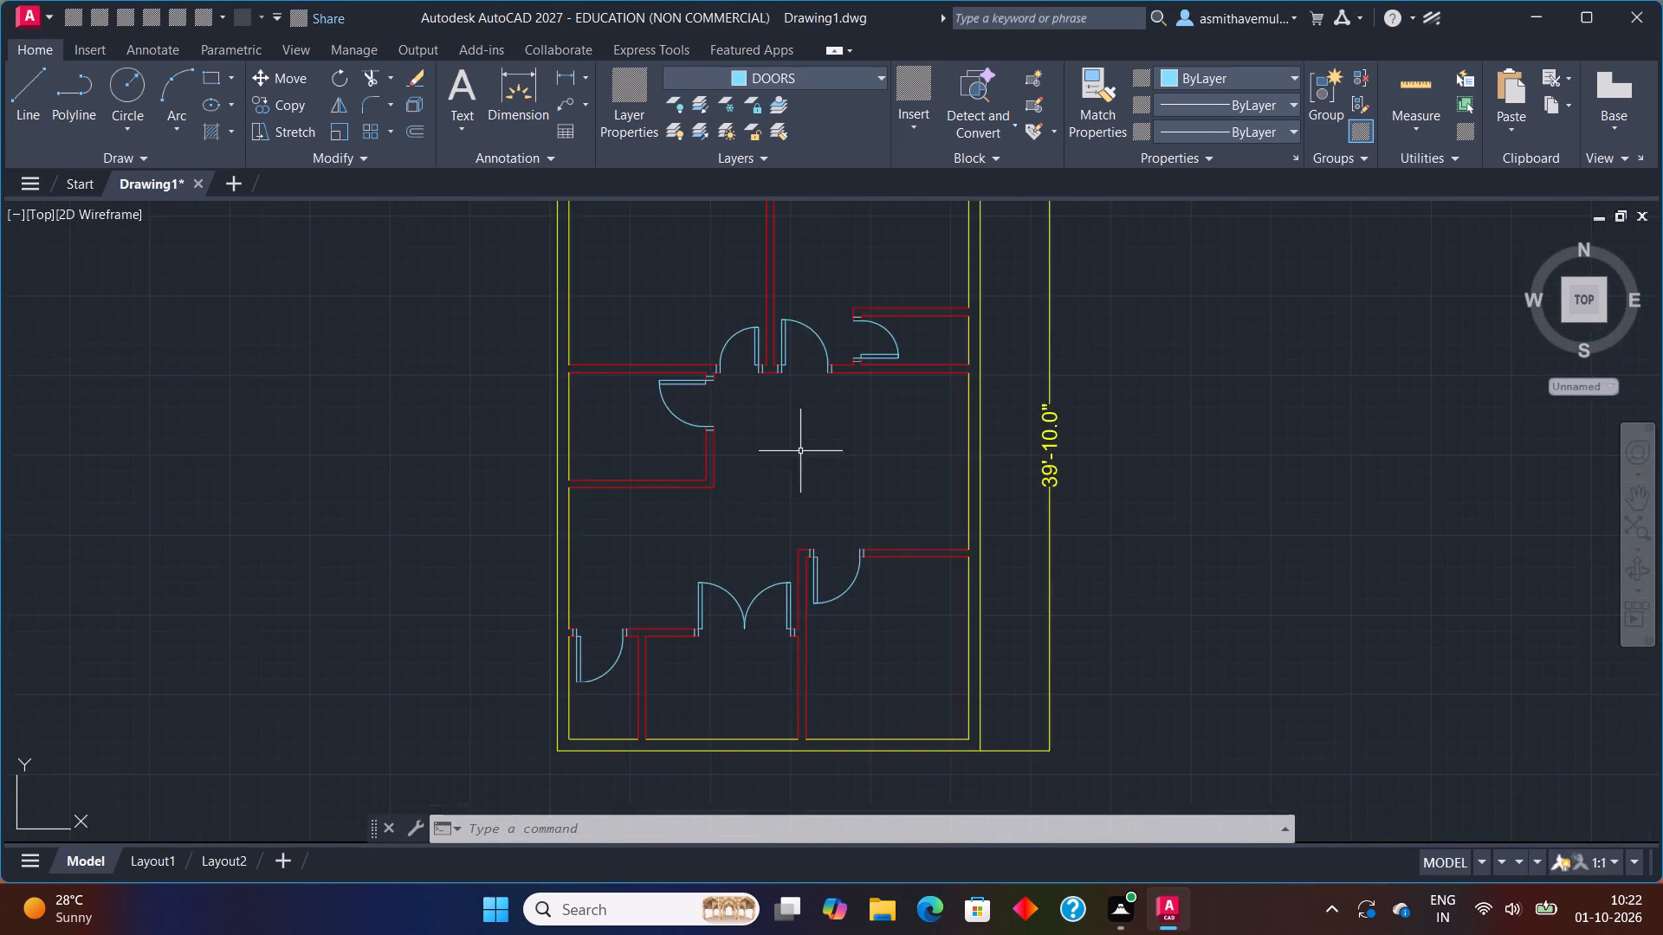
scroll(799, 449, "up", 4)
scroll(795, 434, "down", 8)
scroll(795, 434, "up", 4)
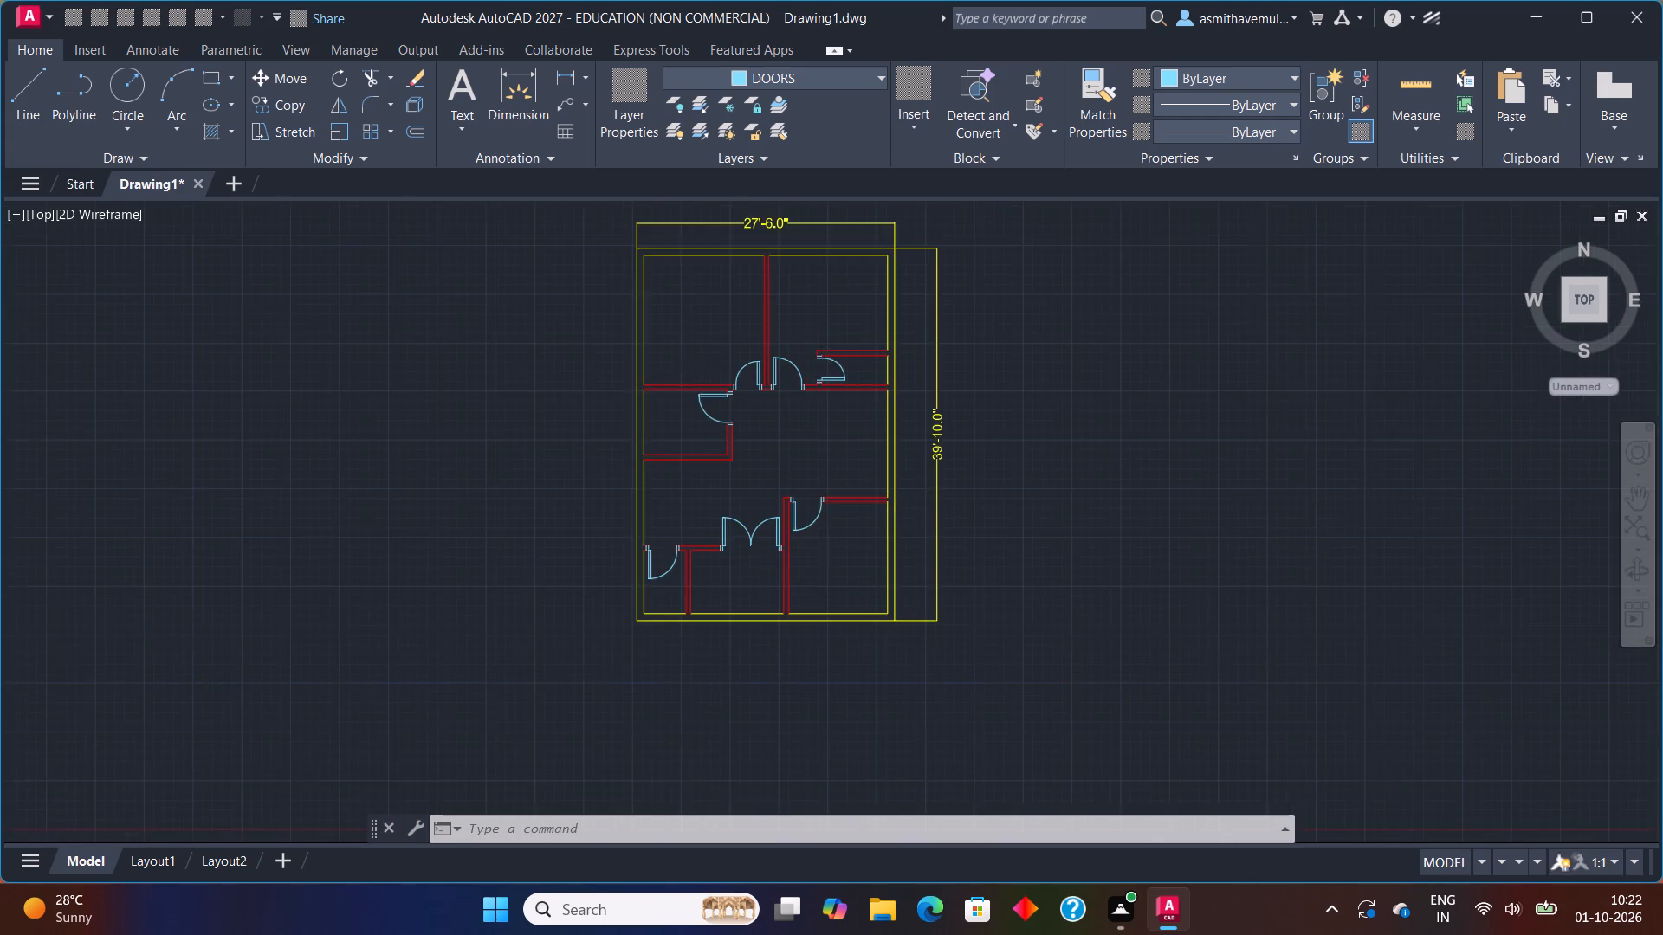
scroll(795, 434, "up", 4)
scroll(794, 424, "down", 7)
scroll(794, 424, "up", 3)
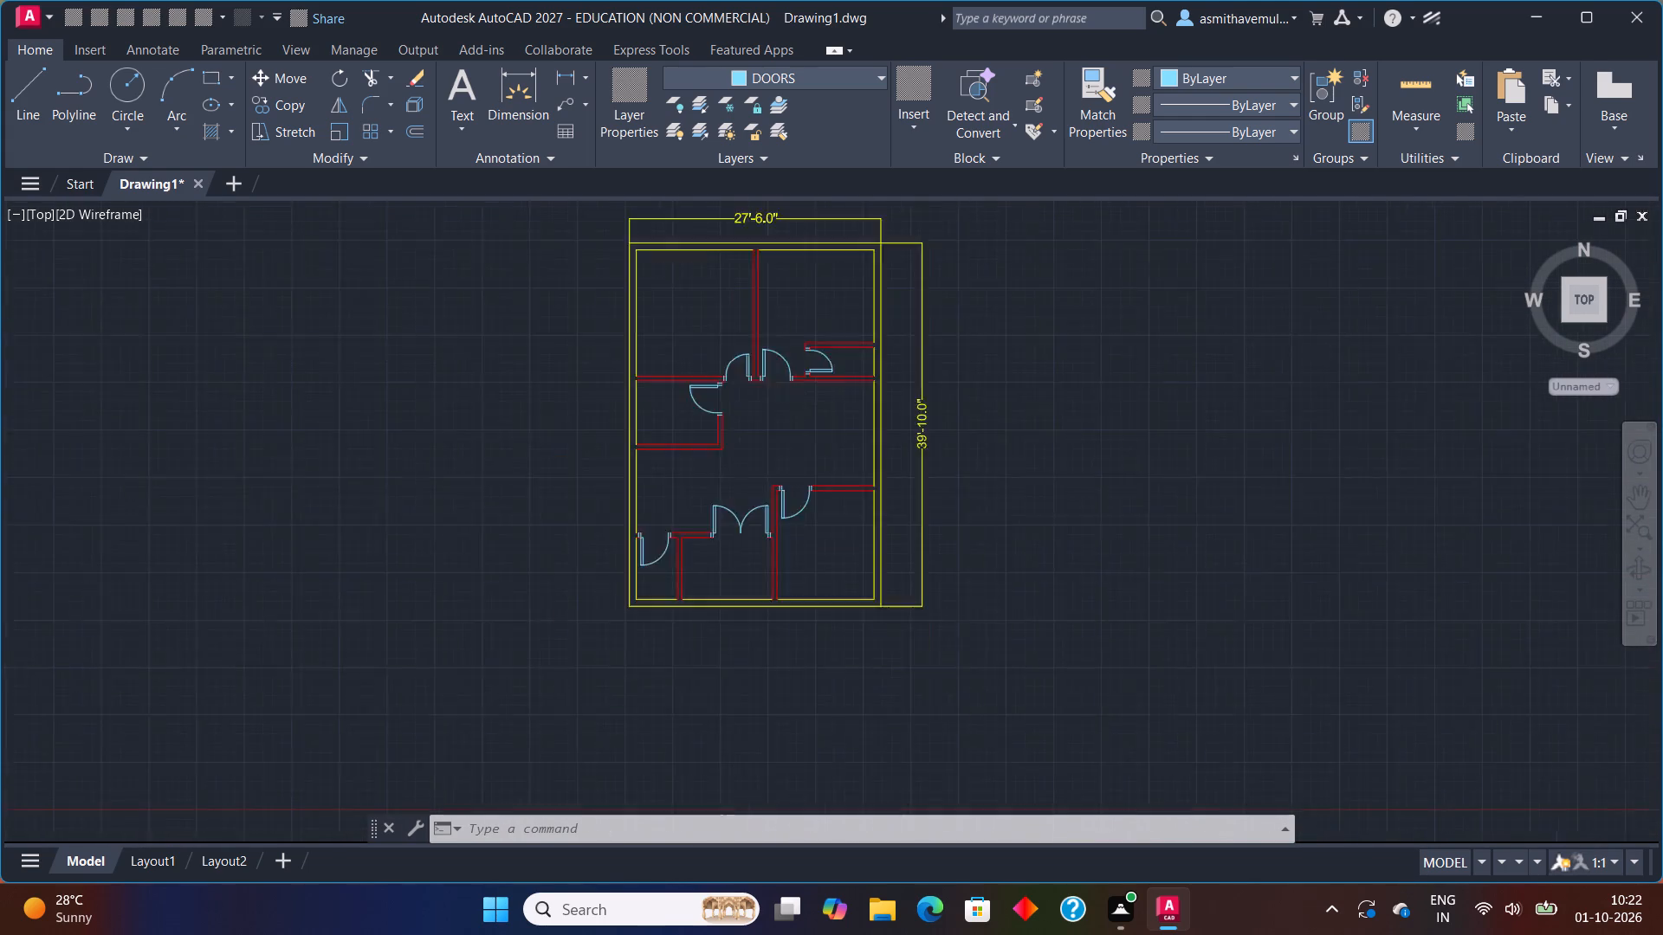
middle_click_drag(795, 417, 851, 380)
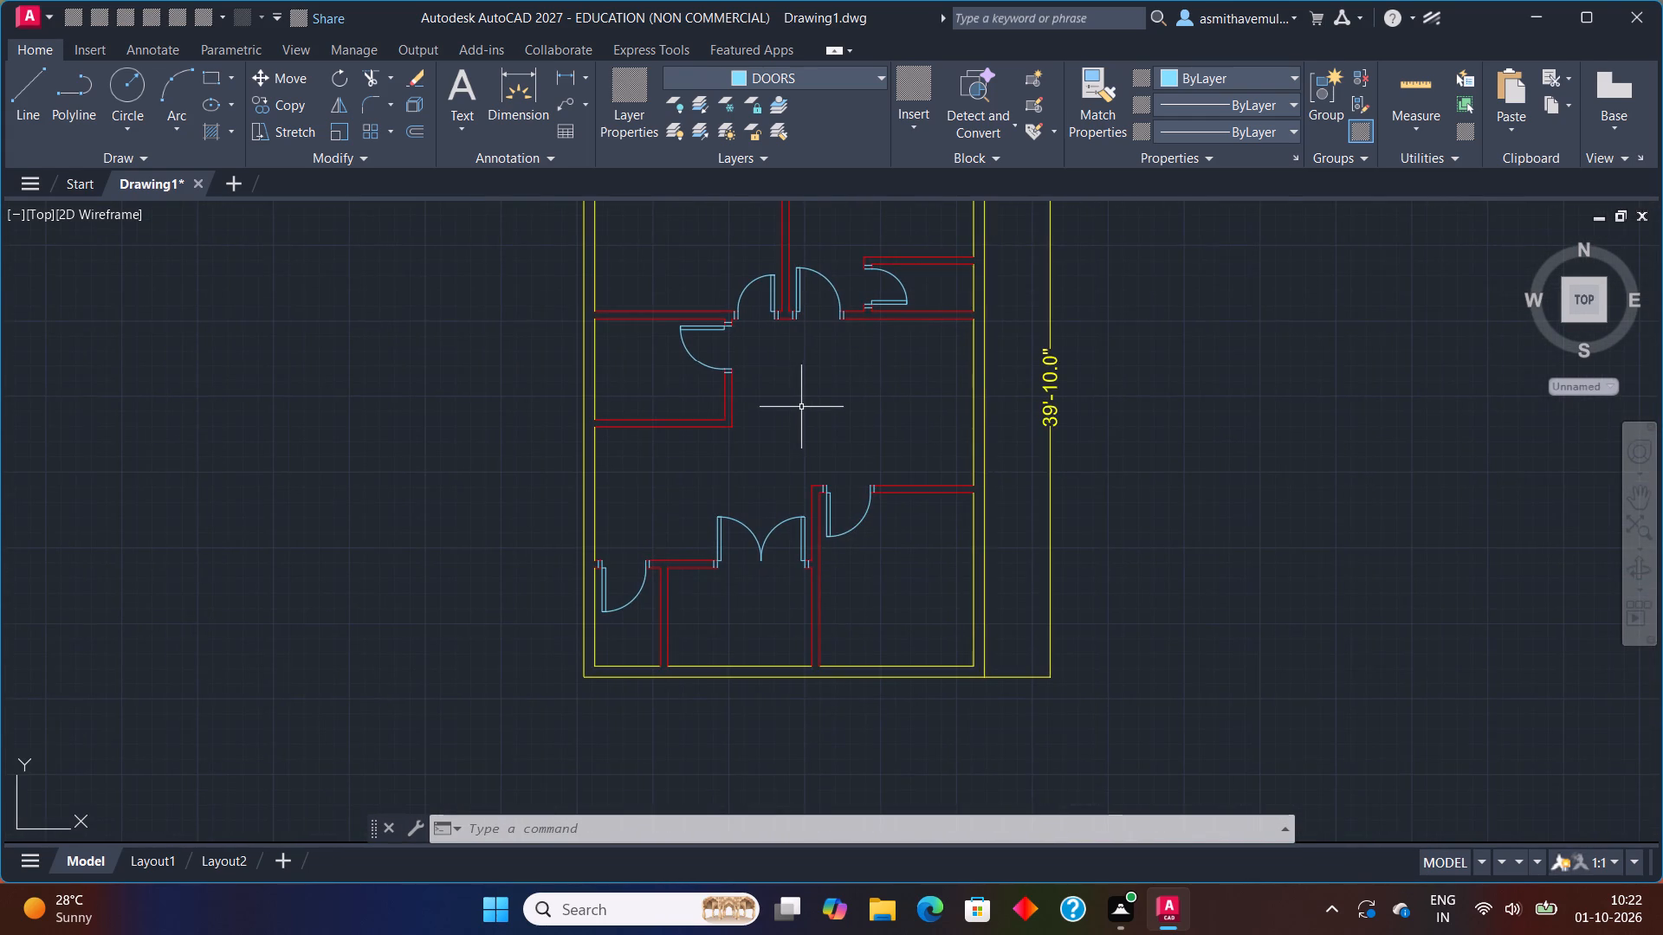
scroll(801, 406, "up", 5)
scroll(801, 404, "down", 8)
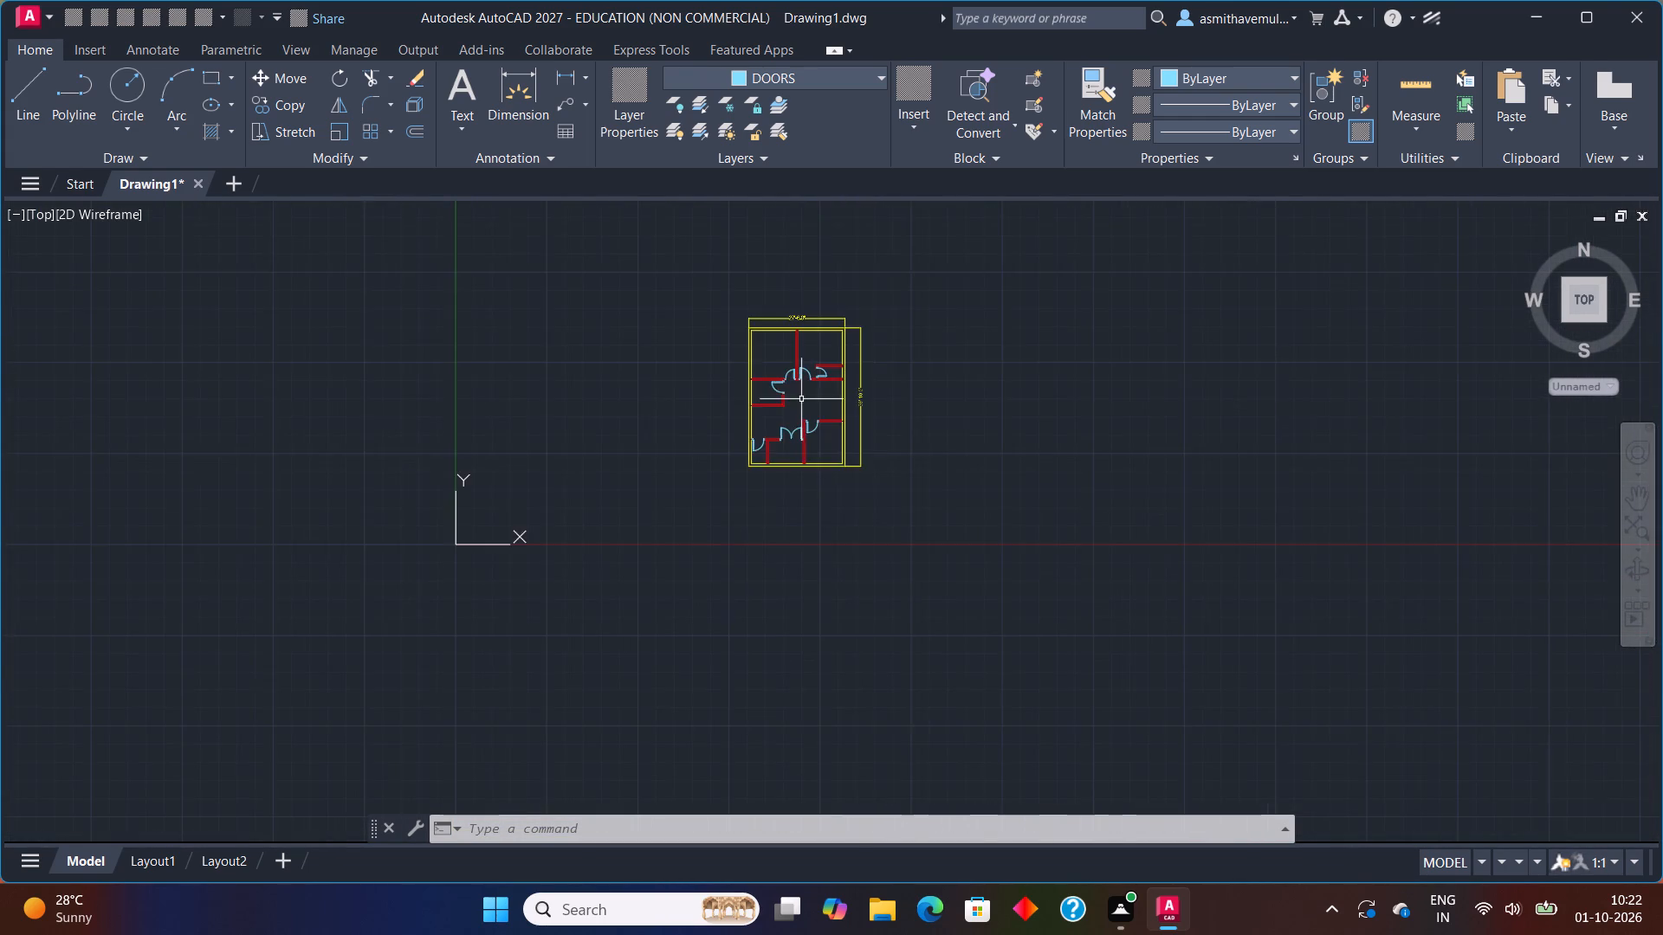
scroll(801, 397, "up", 3)
middle_click_drag(801, 395, 749, 253)
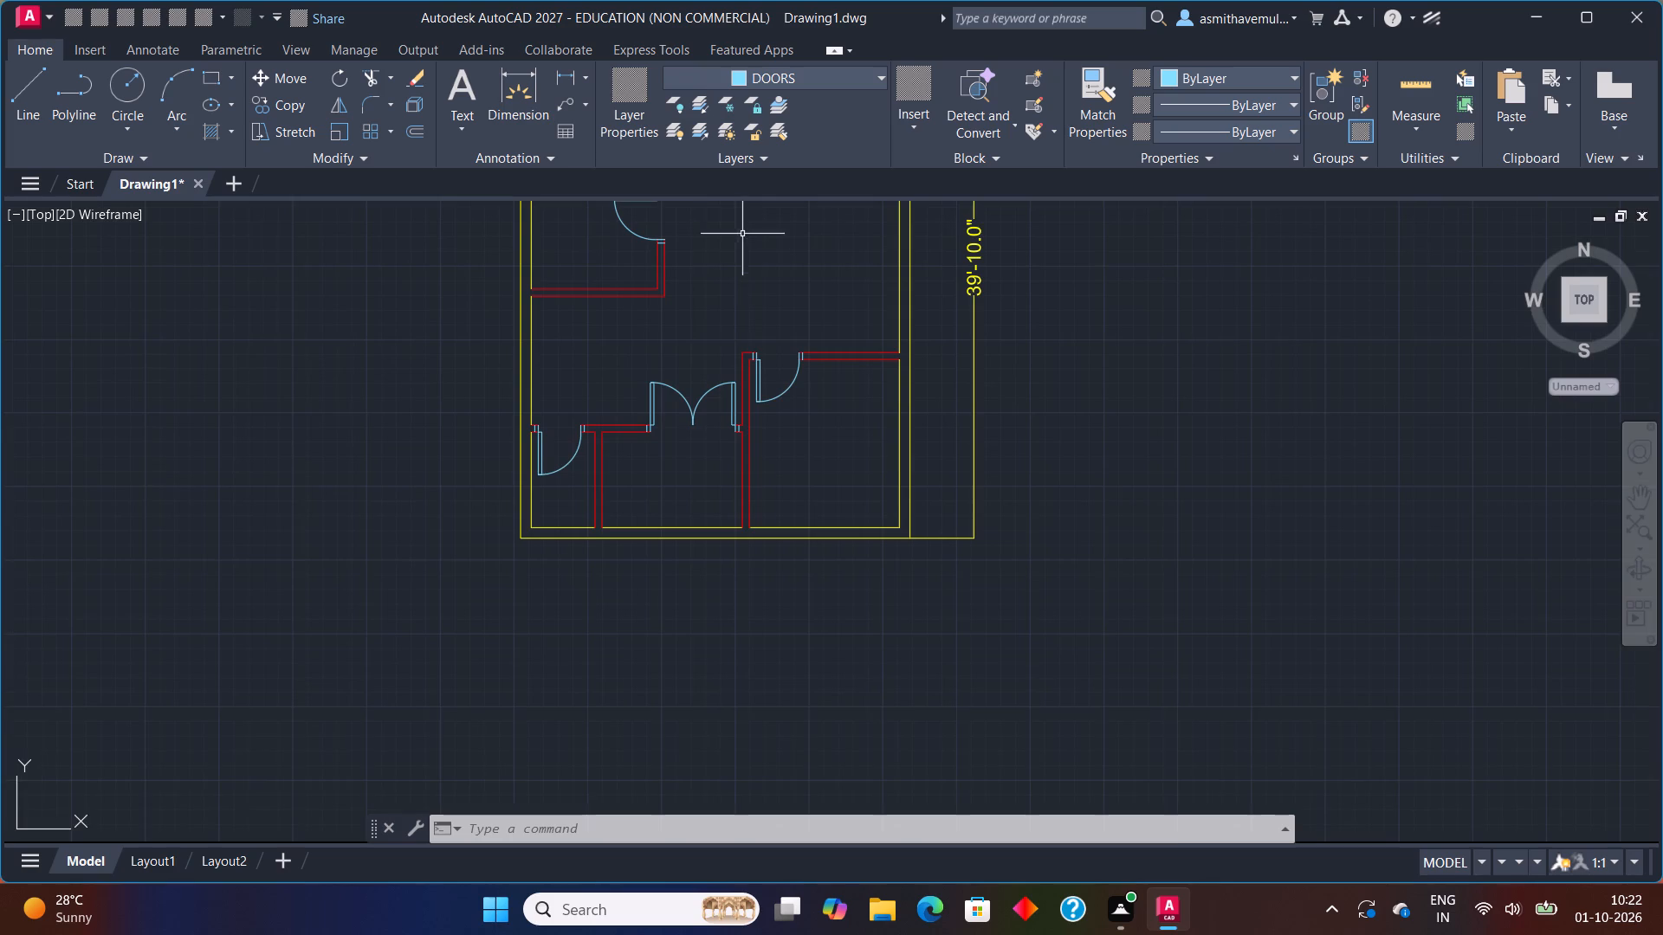
middle_click_drag(737, 219, 635, 368)
scroll(582, 421, "up", 1)
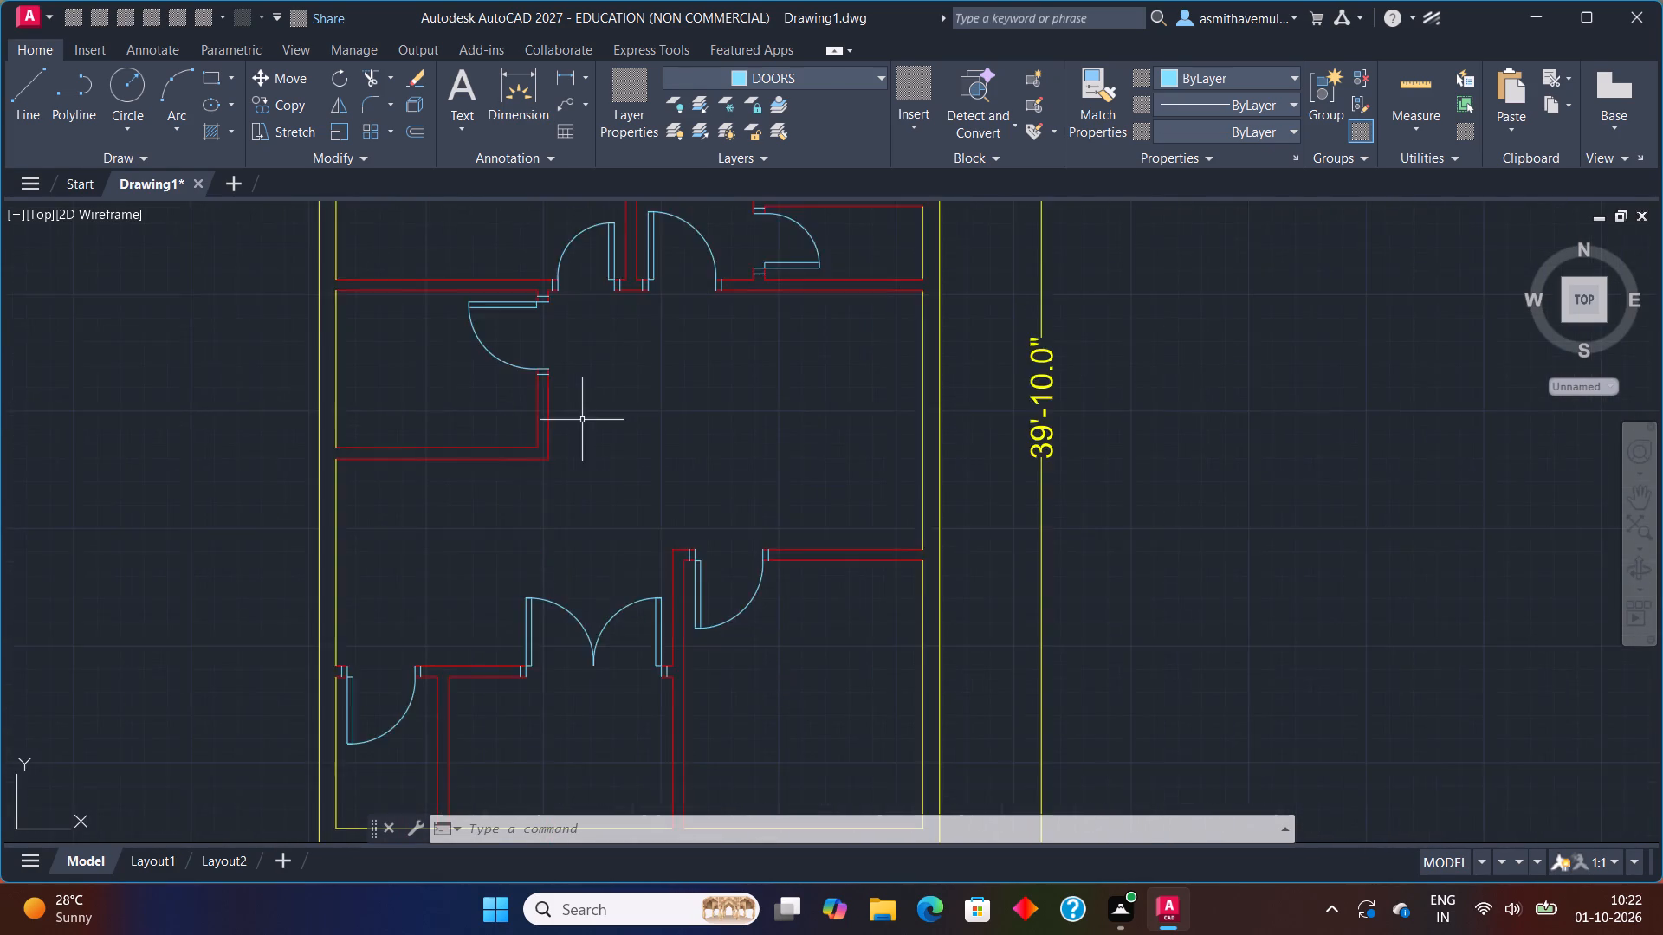
scroll(582, 421, "up", 2)
scroll(579, 405, "down", 5)
middle_click_drag(586, 399, 597, 501)
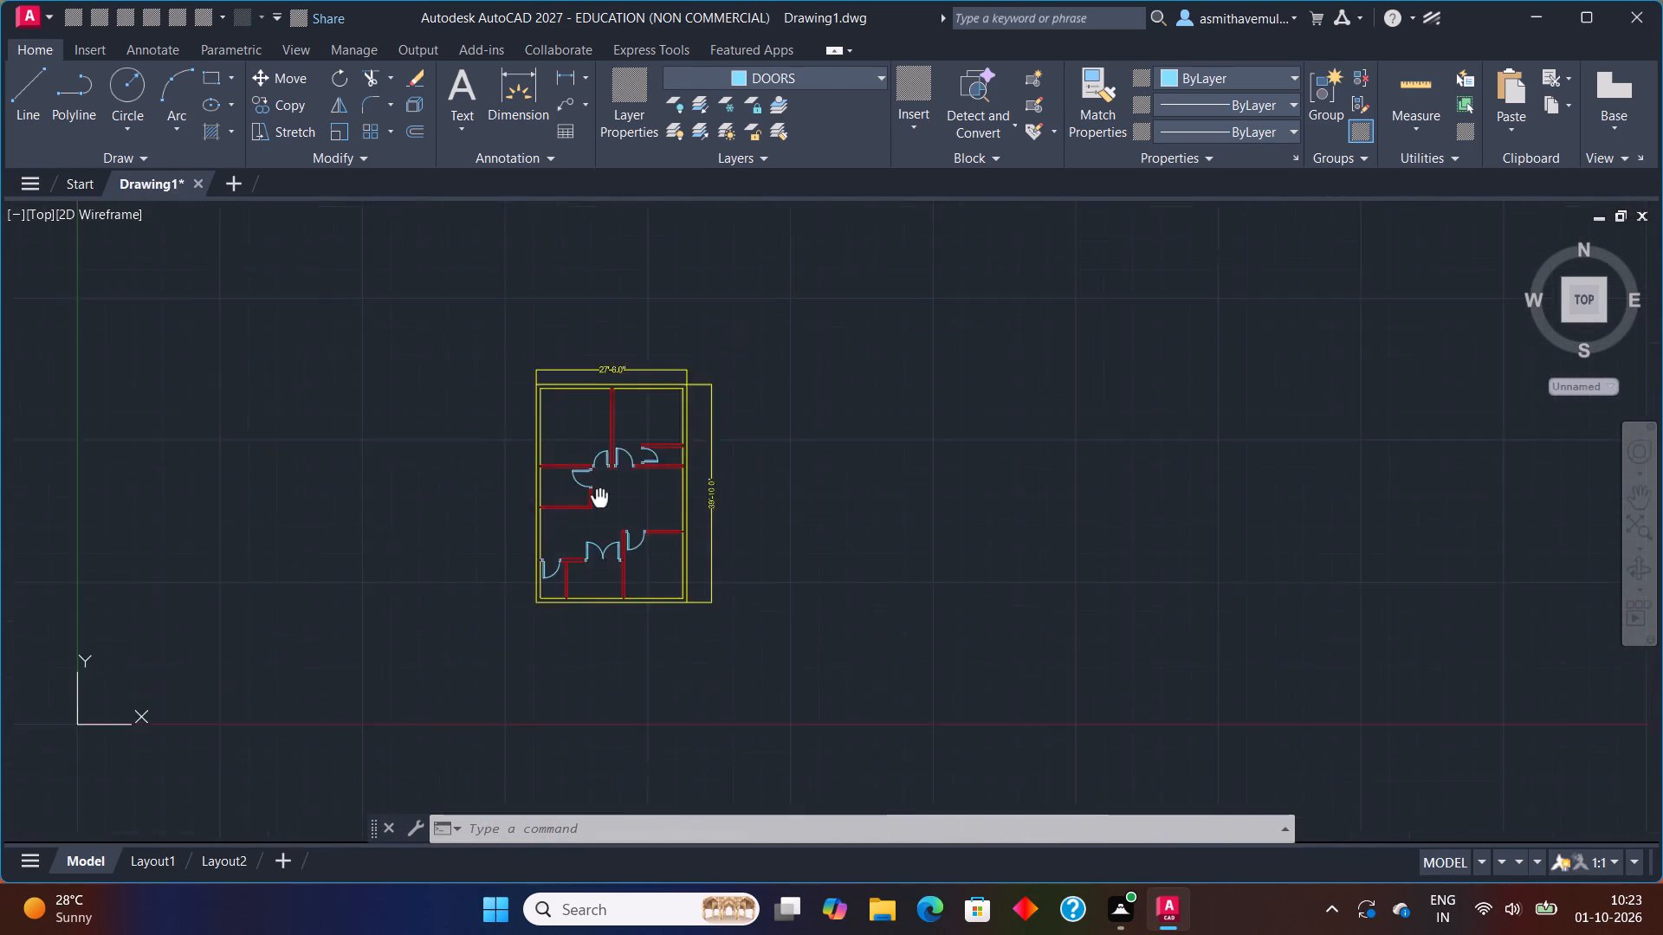
middle_click_drag(597, 501, 615, 422)
scroll(615, 422, "up", 3)
middle_click_drag(617, 403, 629, 458)
scroll(634, 432, "down", 6)
scroll(634, 425, "up", 4)
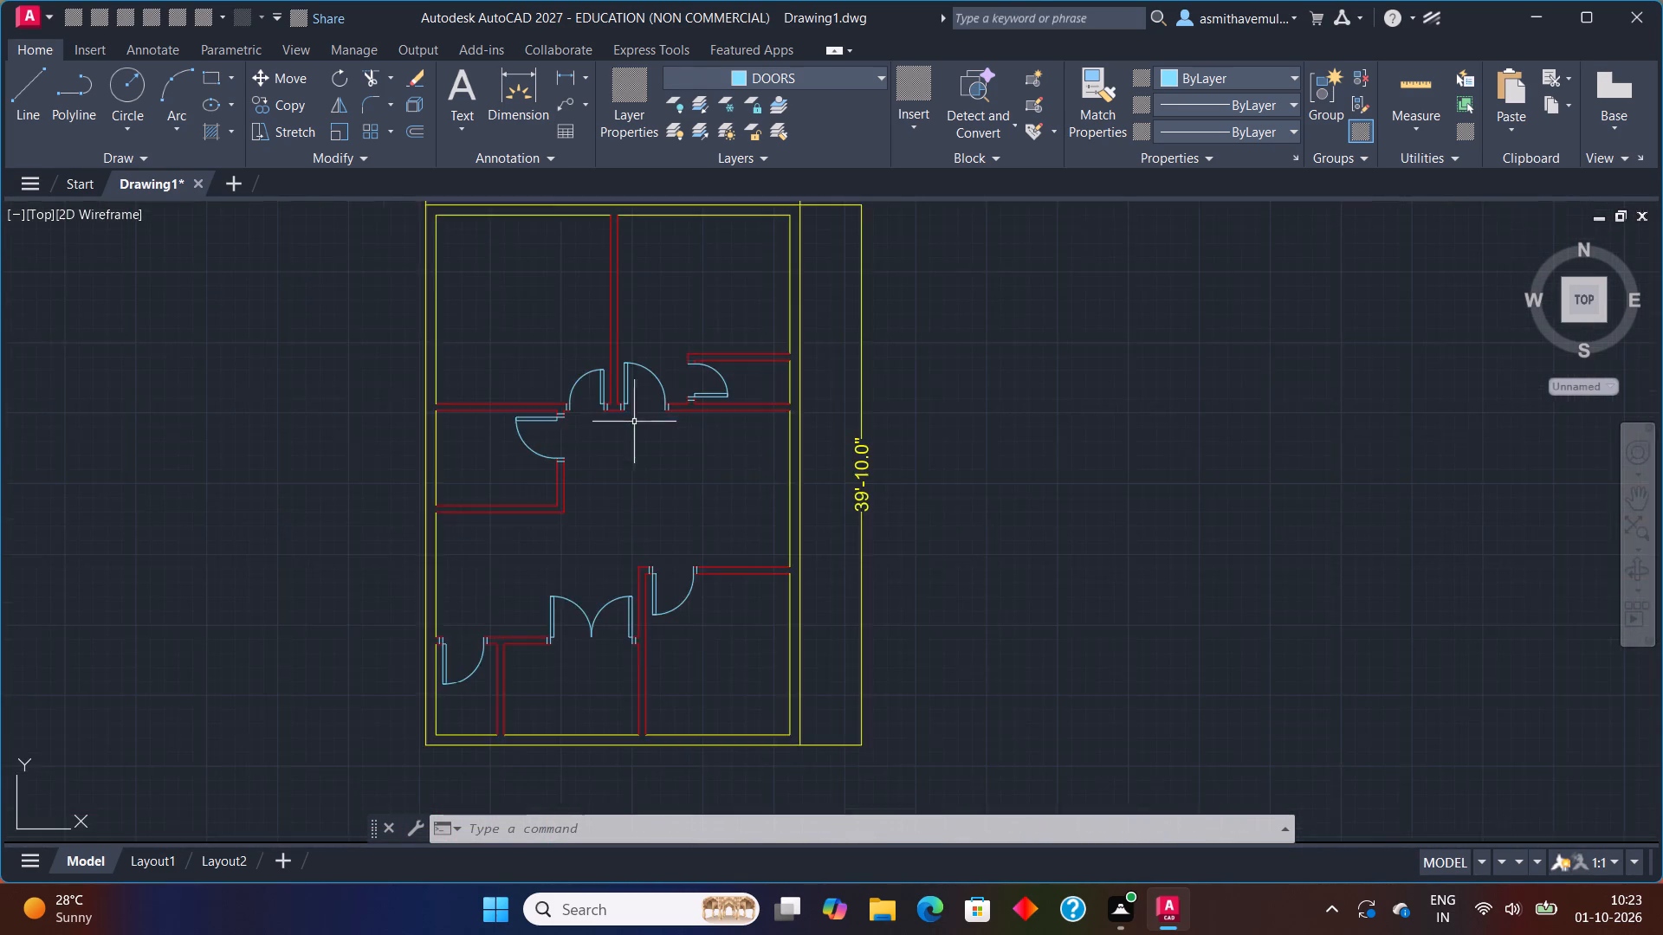
scroll(634, 422, "up", 2)
scroll(634, 376, "down", 6)
scroll(634, 379, "up", 6)
middle_click_drag(634, 379, 748, 442)
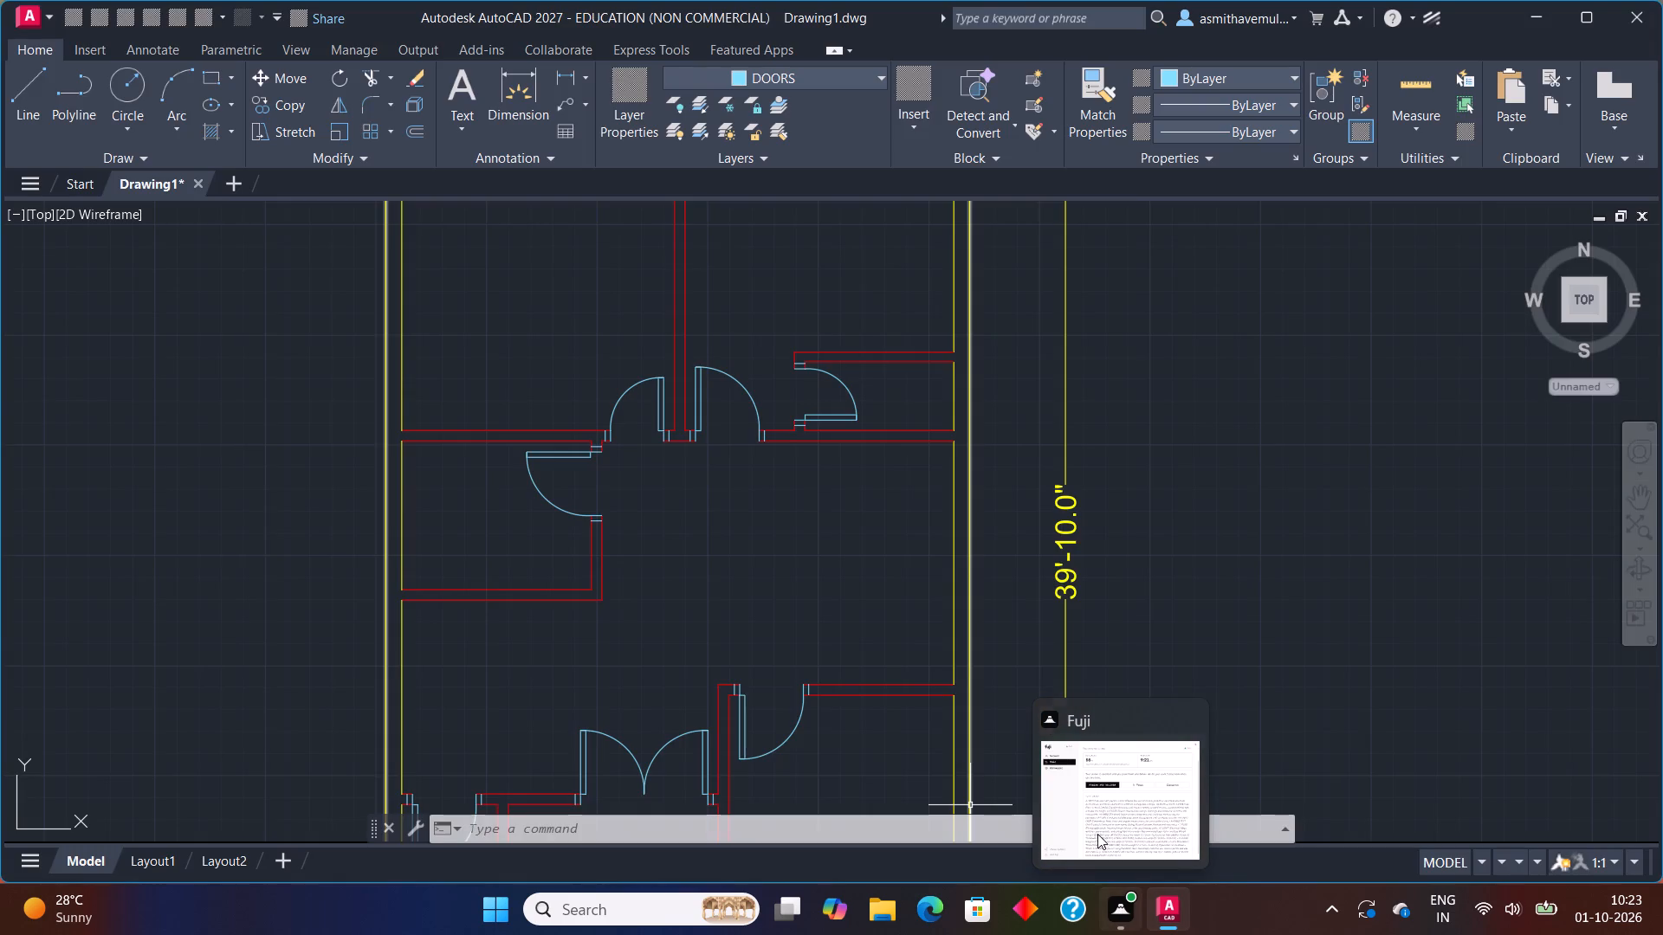
Examine the doors and wall openings closely, from the lower rooms up to the upper rooms.
scroll(825, 462, "down", 2)
scroll(825, 607, "up", 3)
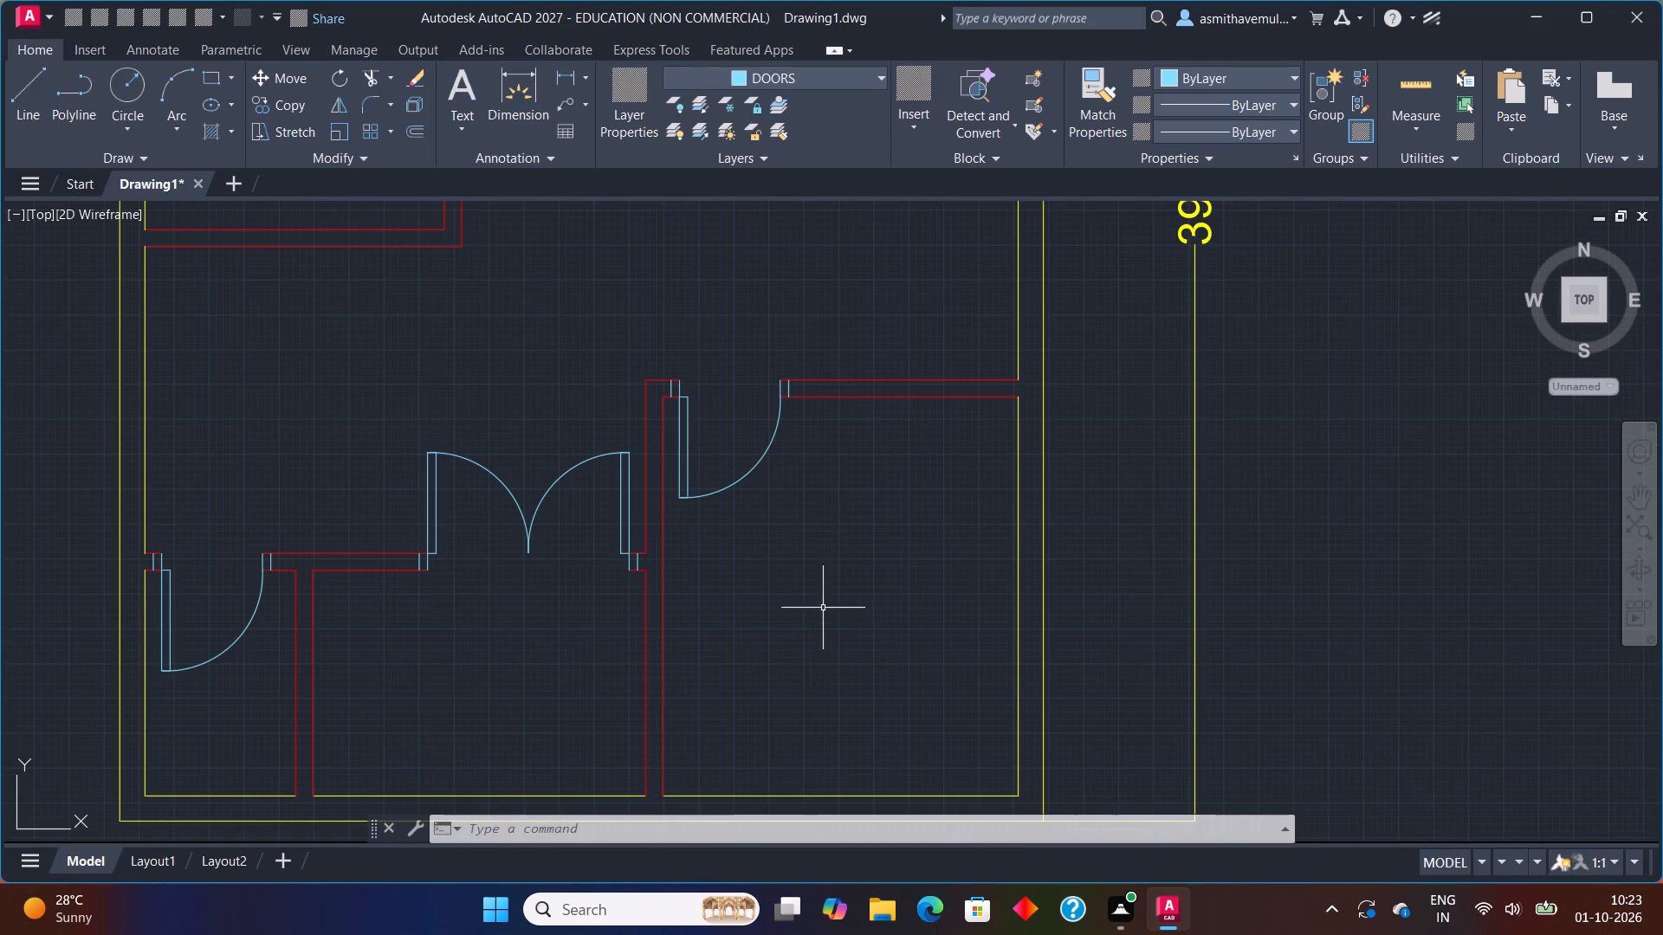
middle_click_drag(823, 637, 916, 399)
scroll(606, 500, "up", 1)
scroll(606, 500, "down", 1)
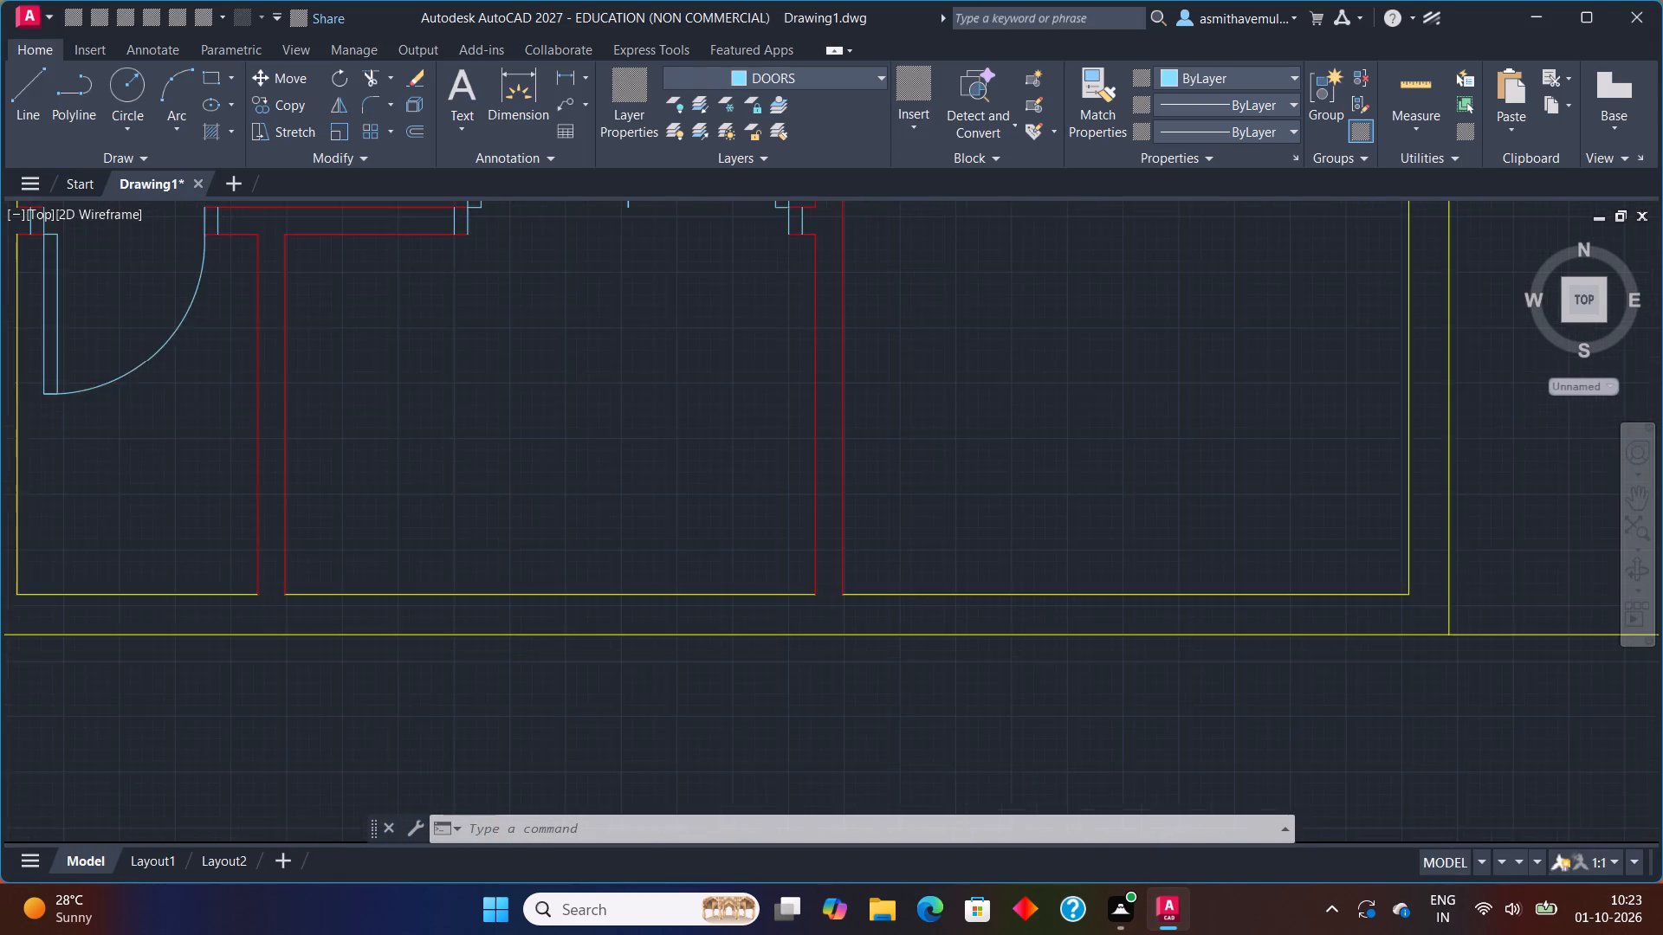
middle_click_drag(601, 472, 676, 677)
scroll(477, 495, "up", 1)
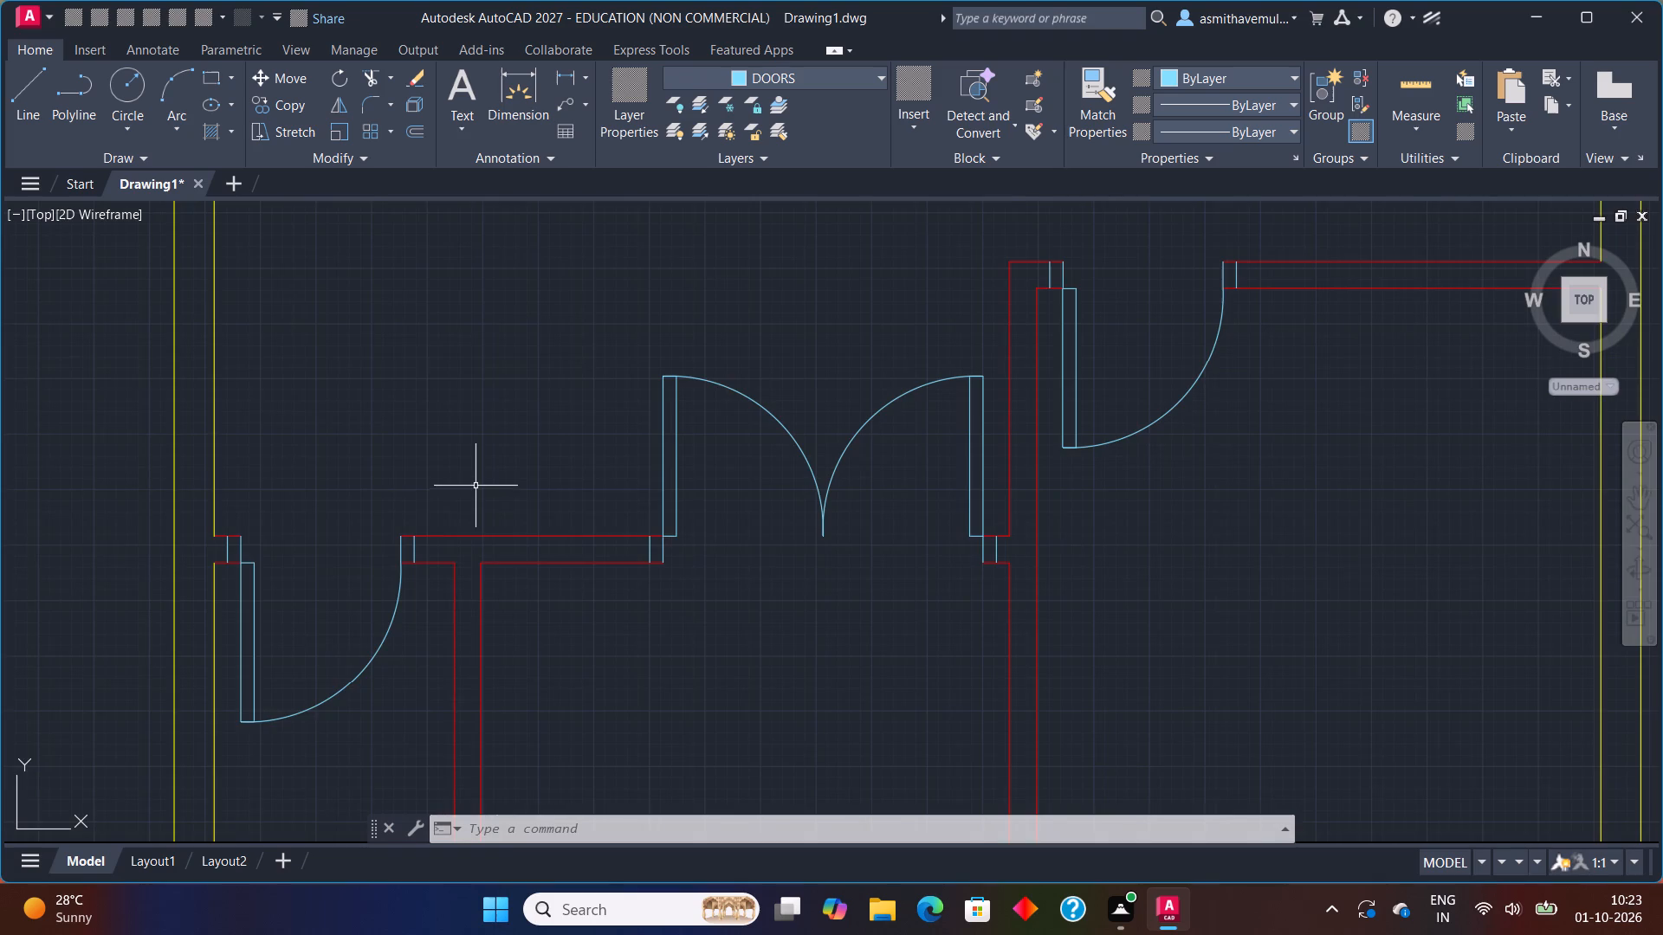
scroll(475, 486, "down", 2)
scroll(740, 396, "up", 1)
middle_click_drag(740, 389, 862, 583)
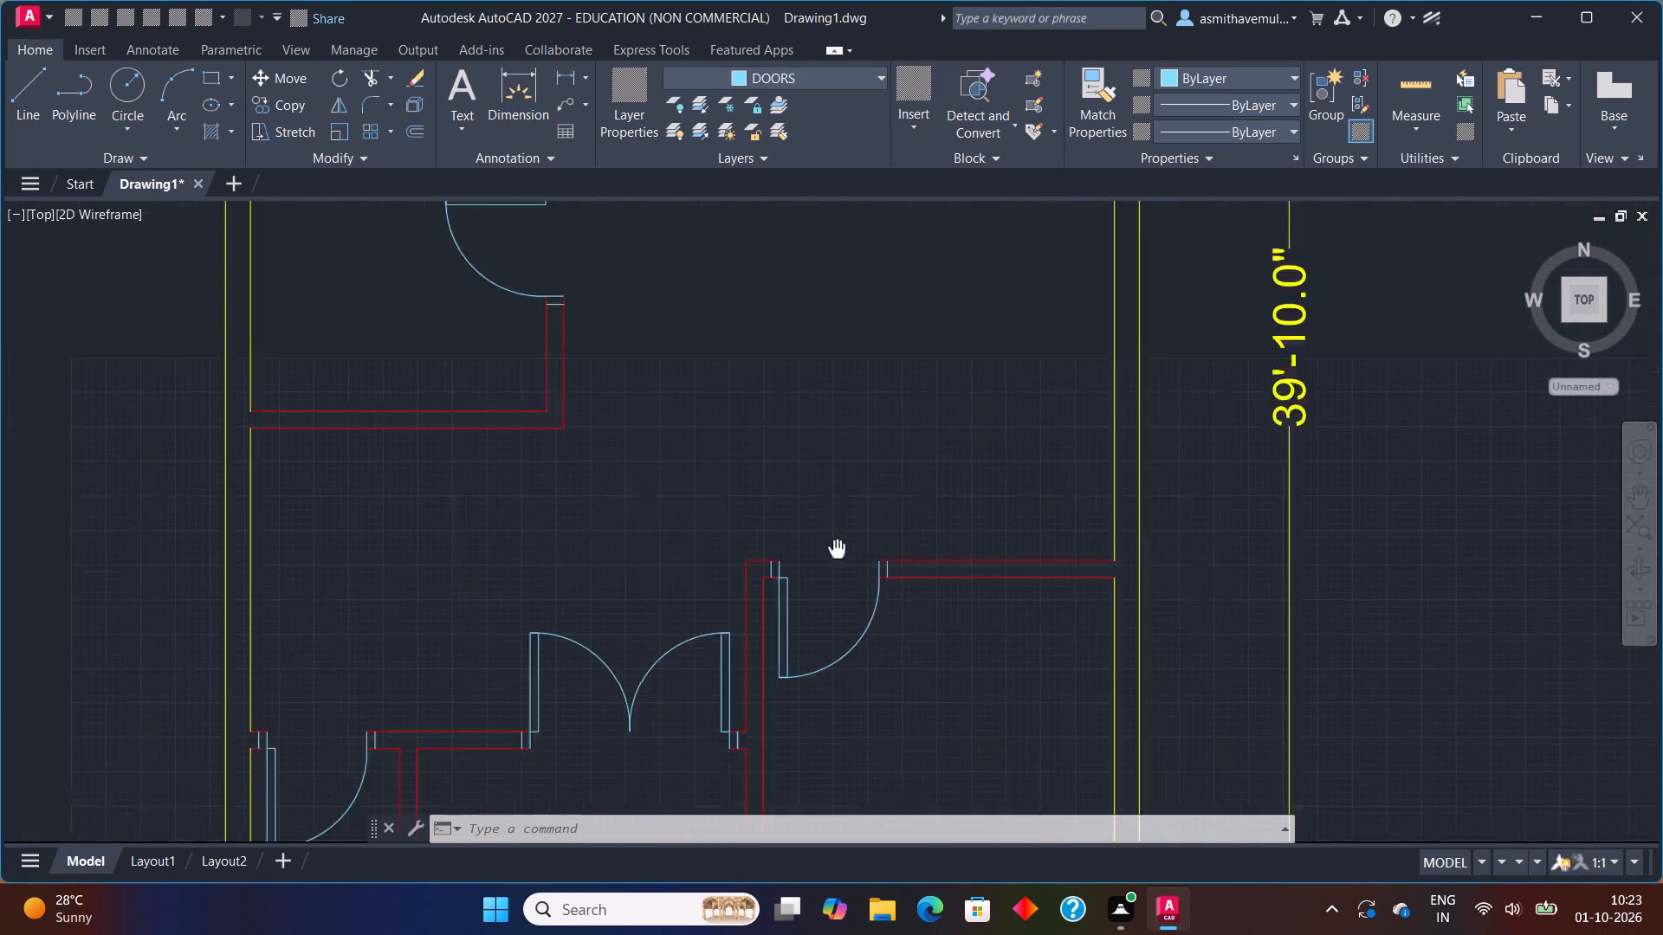
middle_click_drag(862, 583, 1074, 853)
scroll(977, 596, "down", 1)
scroll(965, 534, "up", 1)
middle_click_drag(999, 461, 979, 500)
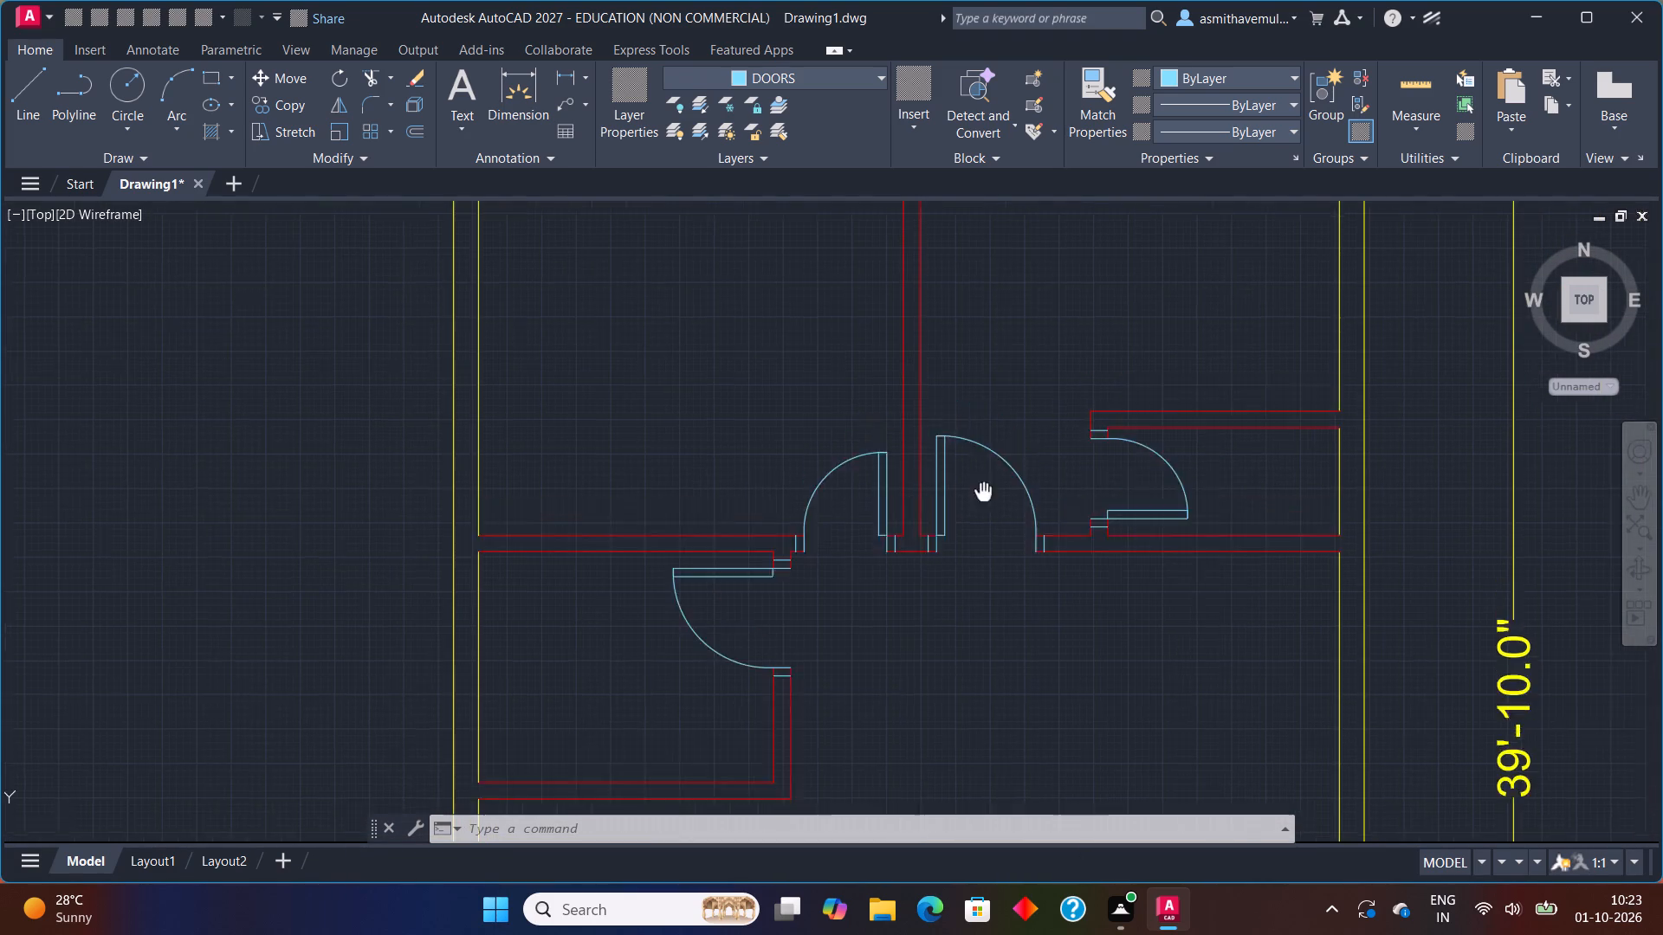
middle_click_drag(979, 500, 817, 664)
scroll(876, 577, "up", 3)
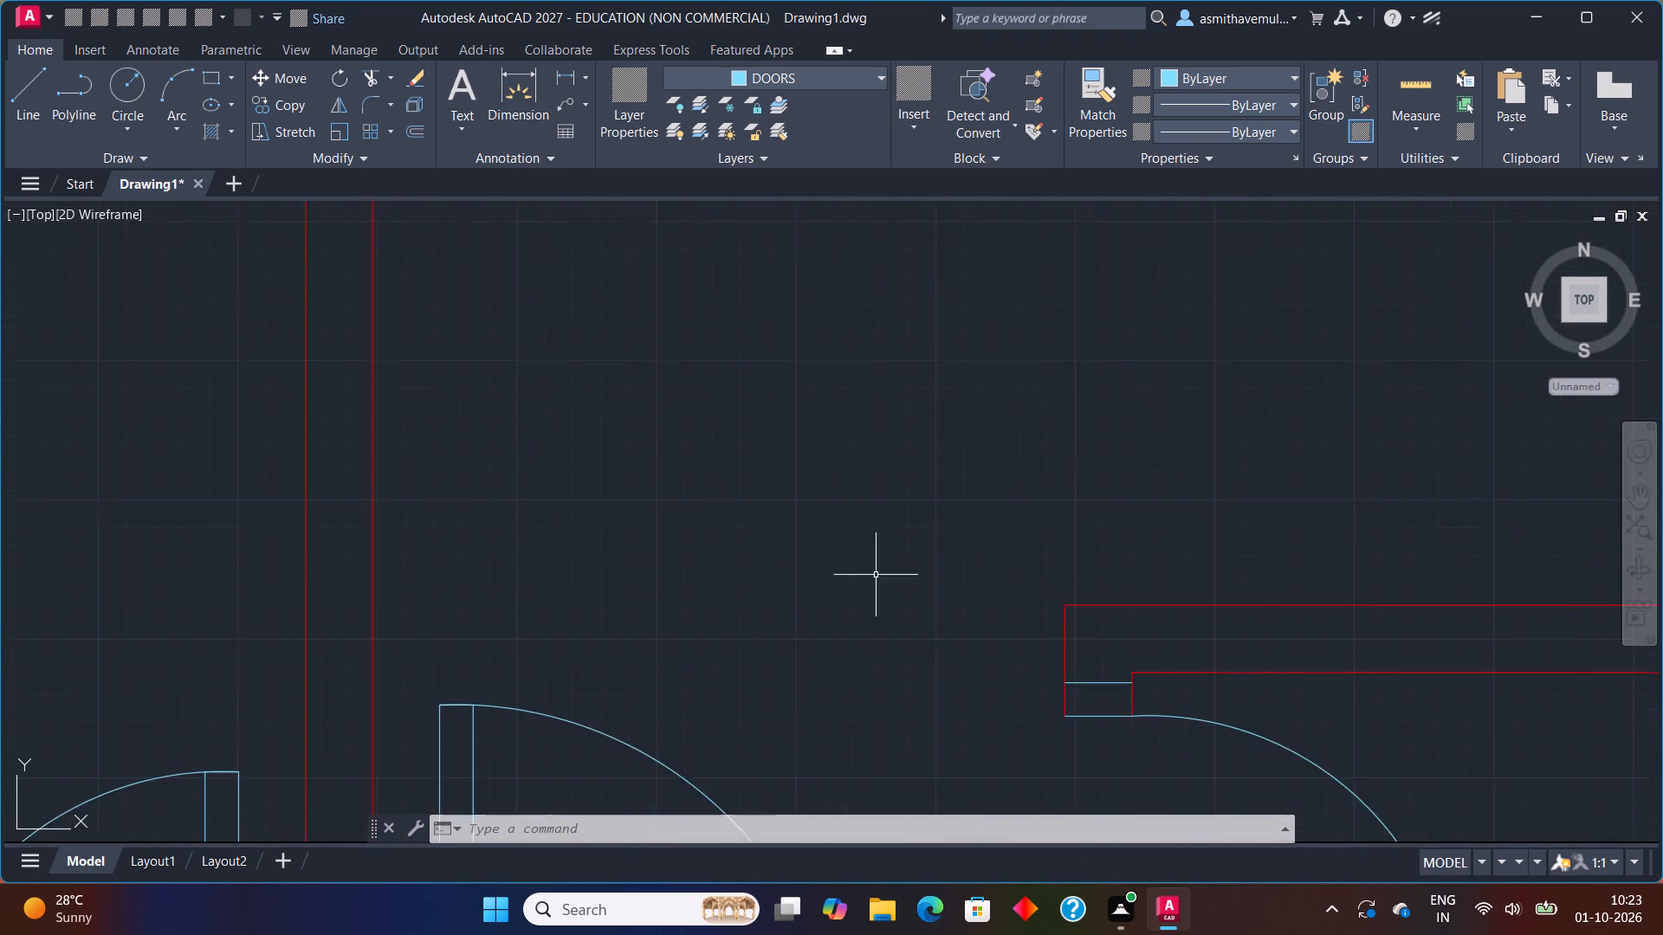
scroll(876, 575, "up", 1)
scroll(876, 569, "down", 5)
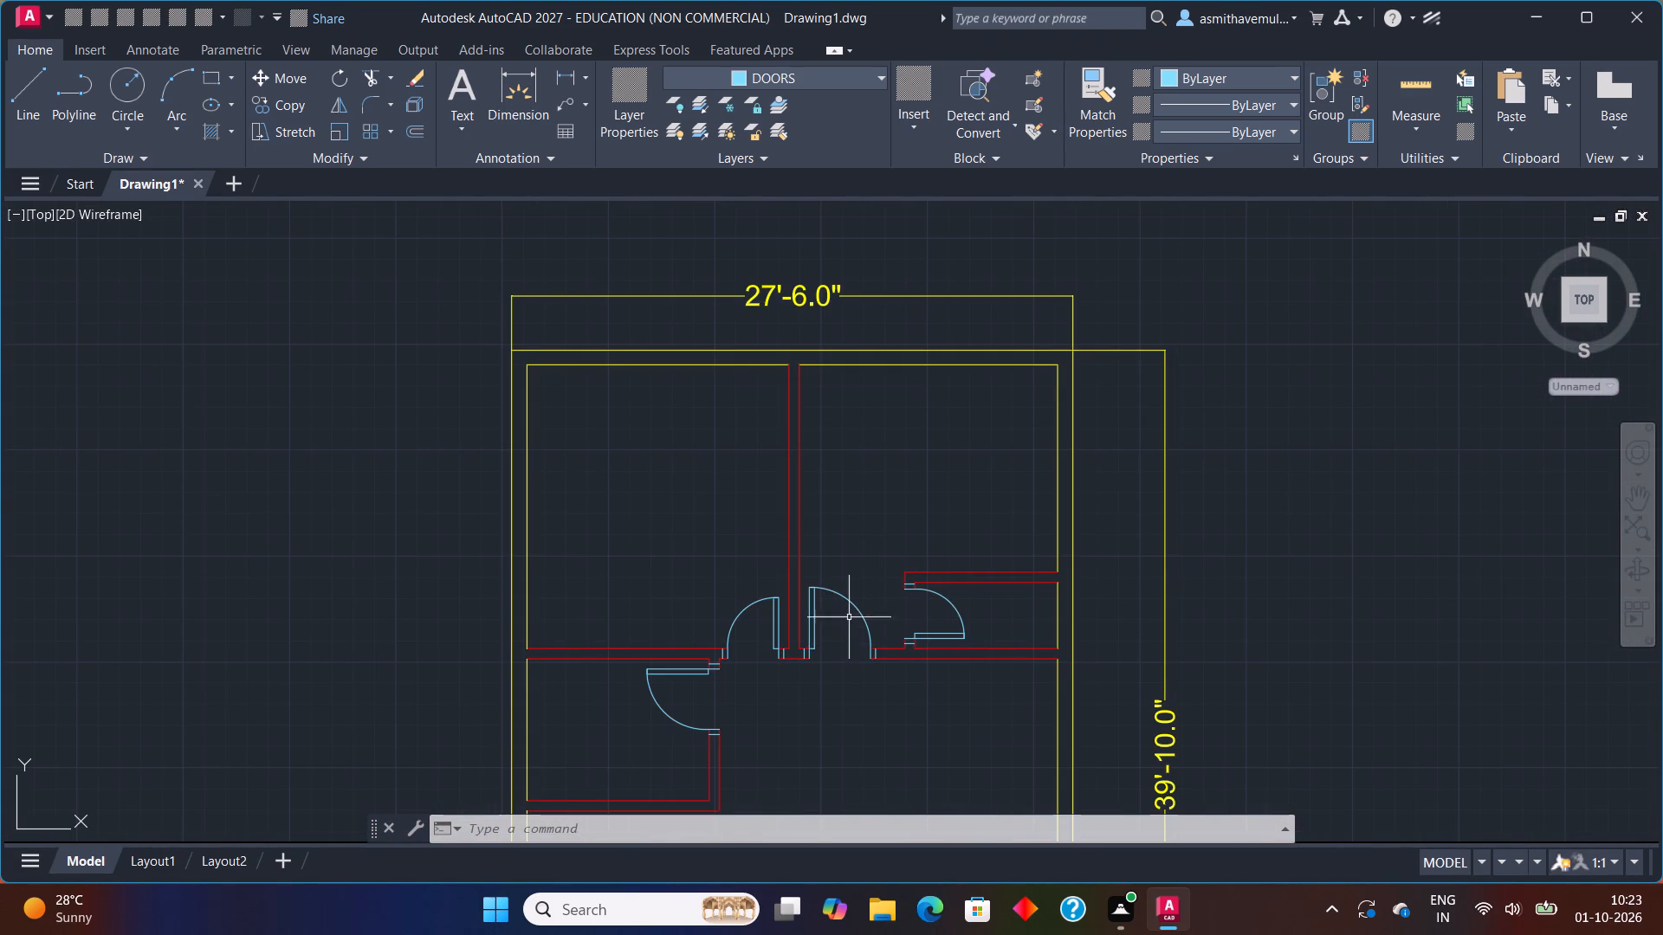
Examine the complete floor plan again, including the doors around the central room and the outer walls.
scroll(861, 501, "down", 5)
scroll(968, 495, "down", 5)
scroll(1167, 546, "down", 3)
scroll(1169, 551, "up", 7)
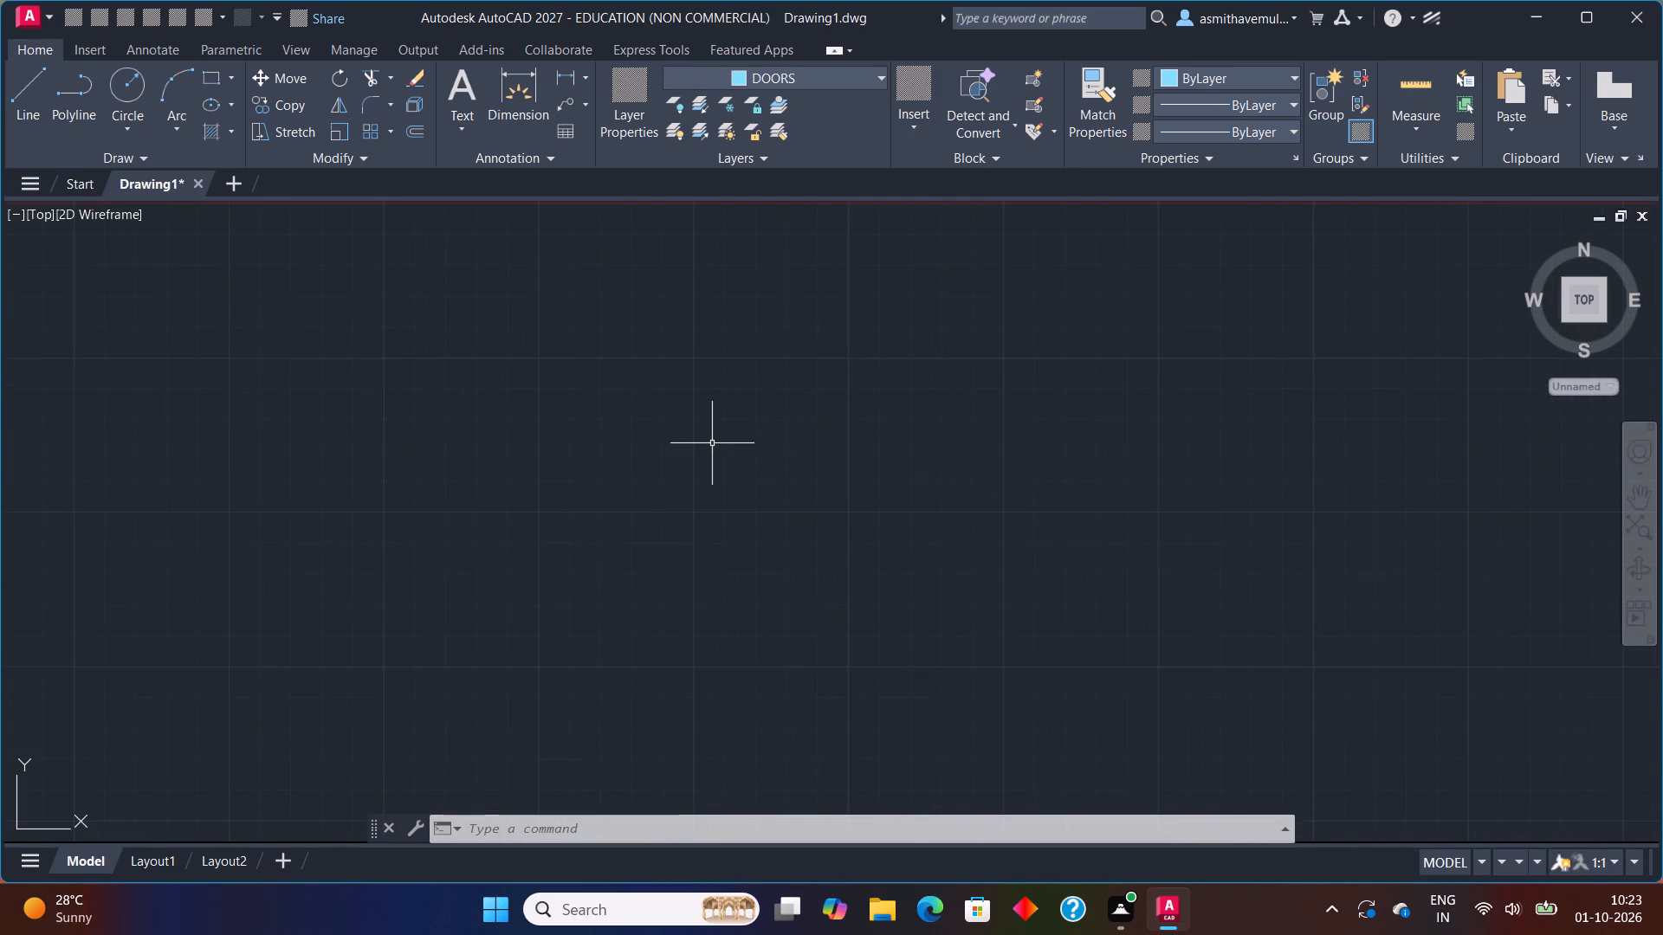
middle_click_drag(1059, 621, 1386, 751)
scroll(452, 521, "up", 1)
middle_click_drag(450, 516, 1456, 780)
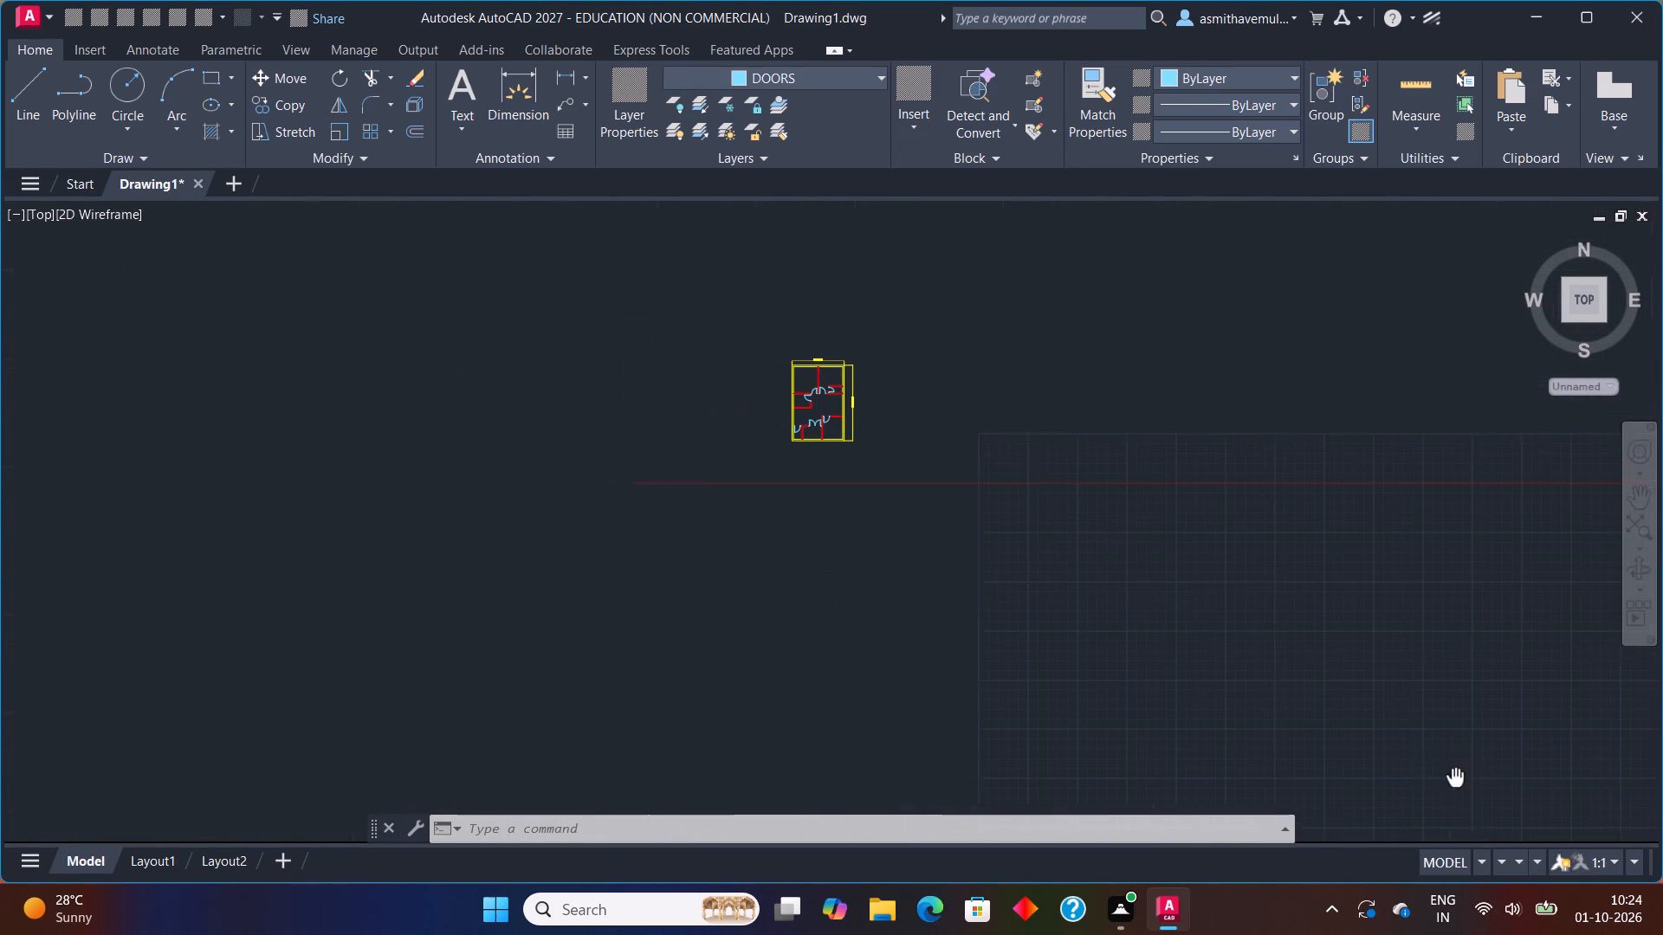
middle_click_drag(1456, 780, 1457, 780)
scroll(985, 480, "up", 1)
scroll(887, 437, "up", 1)
middle_click_drag(883, 434, 974, 540)
scroll(581, 432, "up", 2)
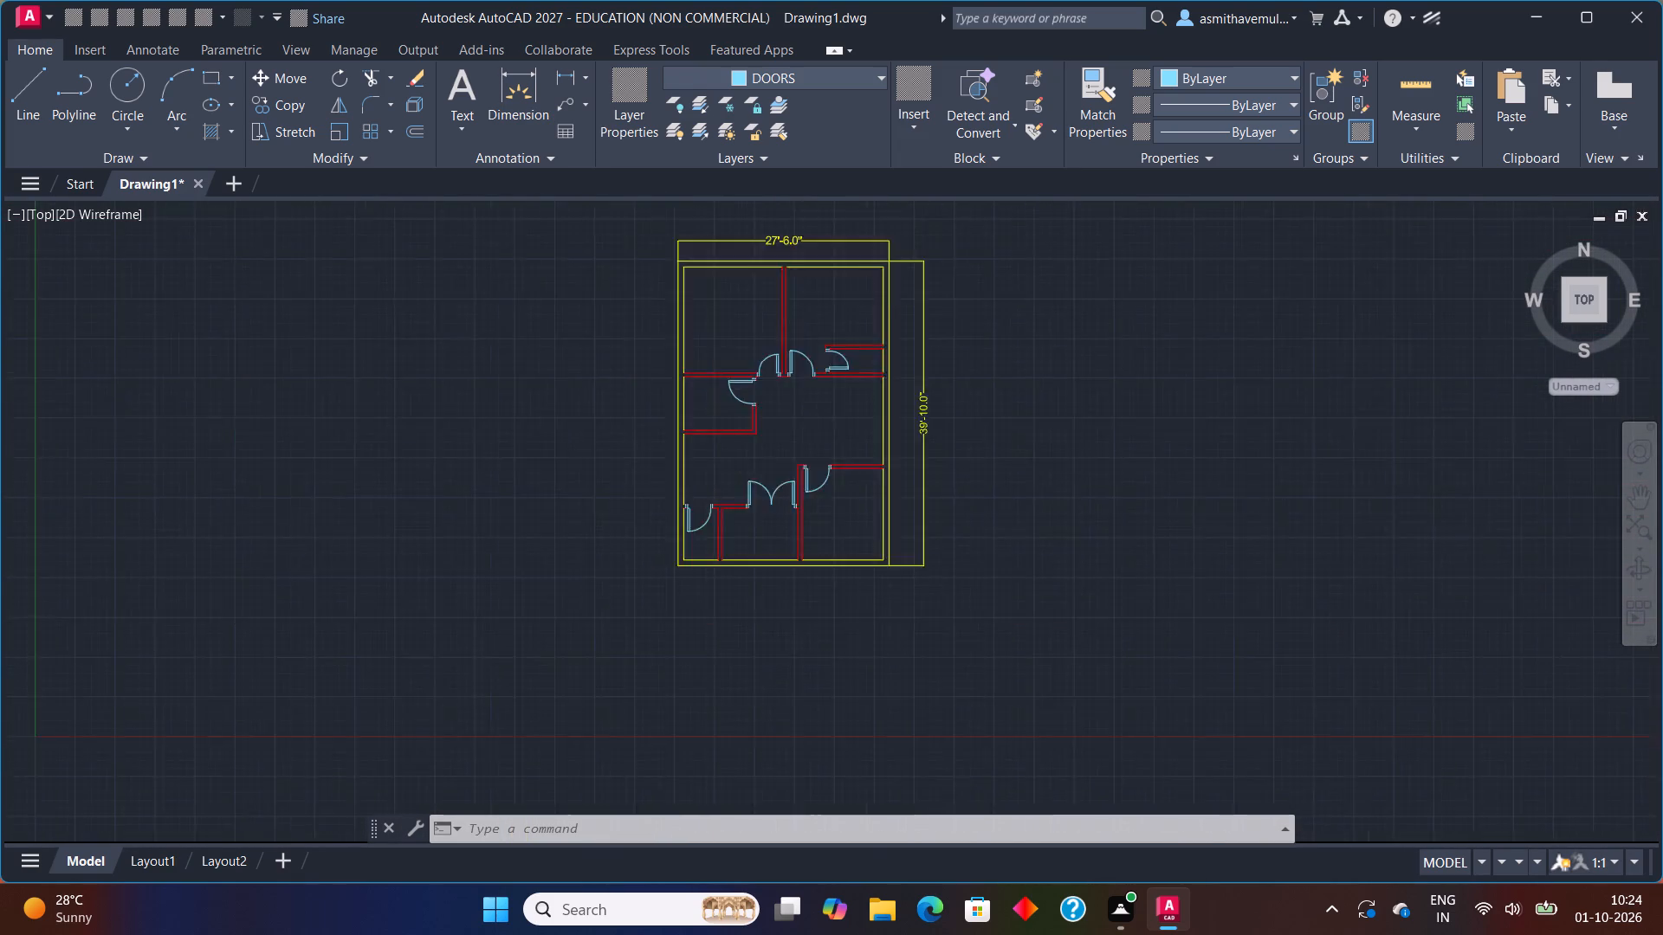
scroll(899, 415, "up", 1)
scroll(899, 415, "down", 2)
scroll(899, 415, "up", 1)
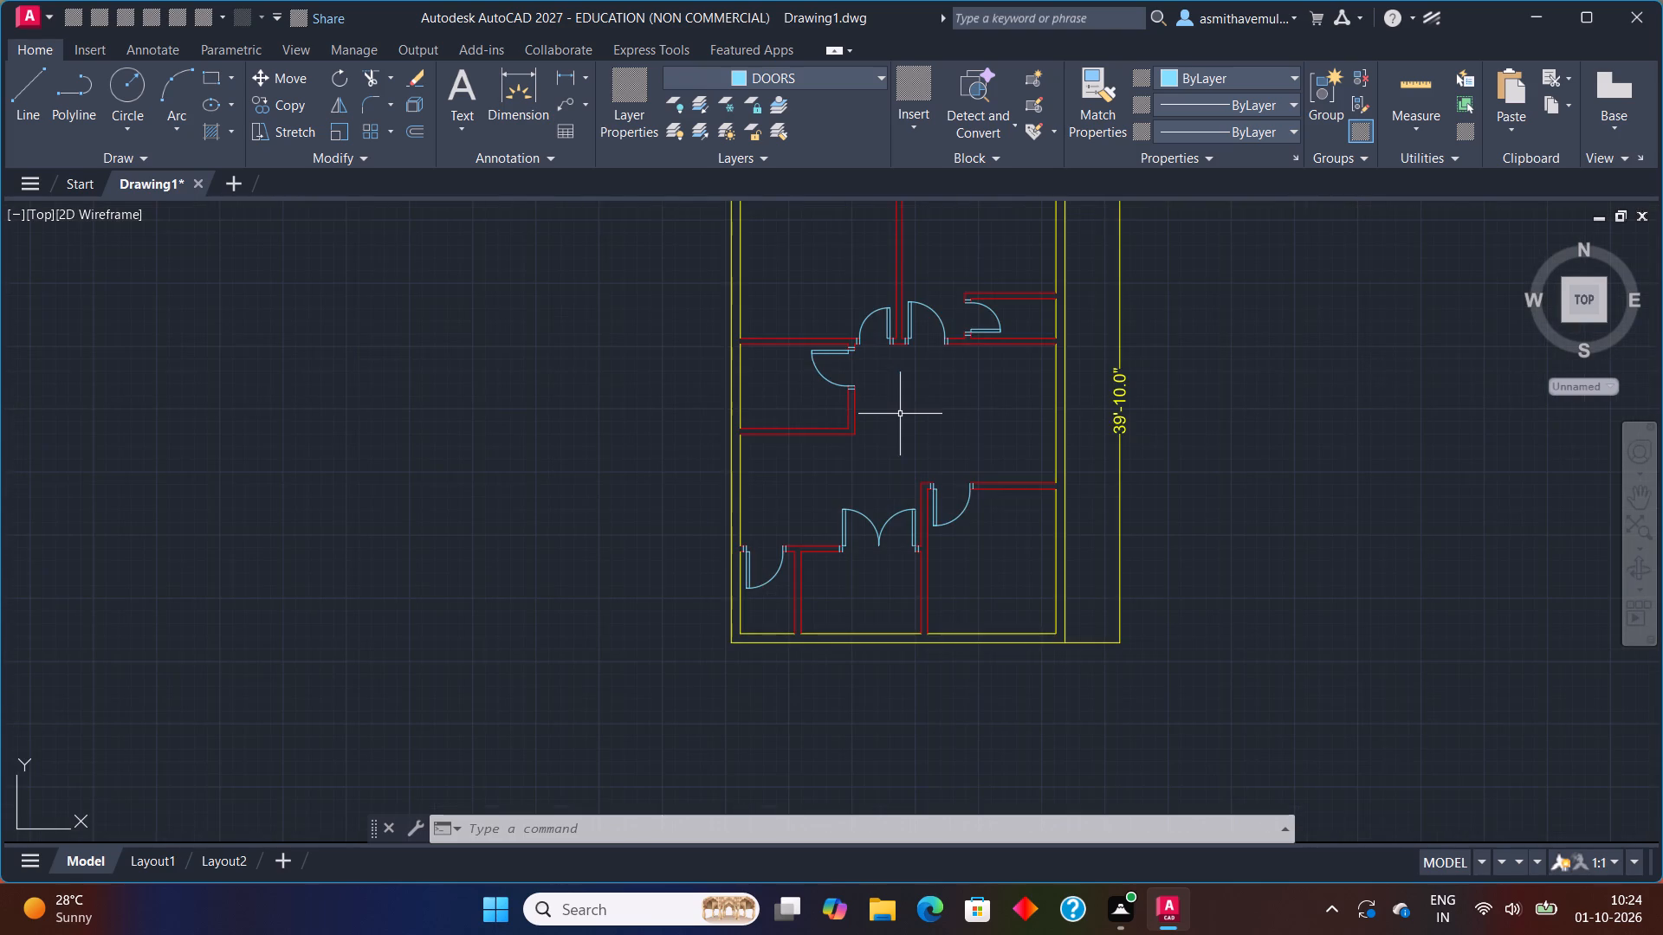
middle_click_drag(900, 415, 823, 517)
scroll(819, 505, "up", 3)
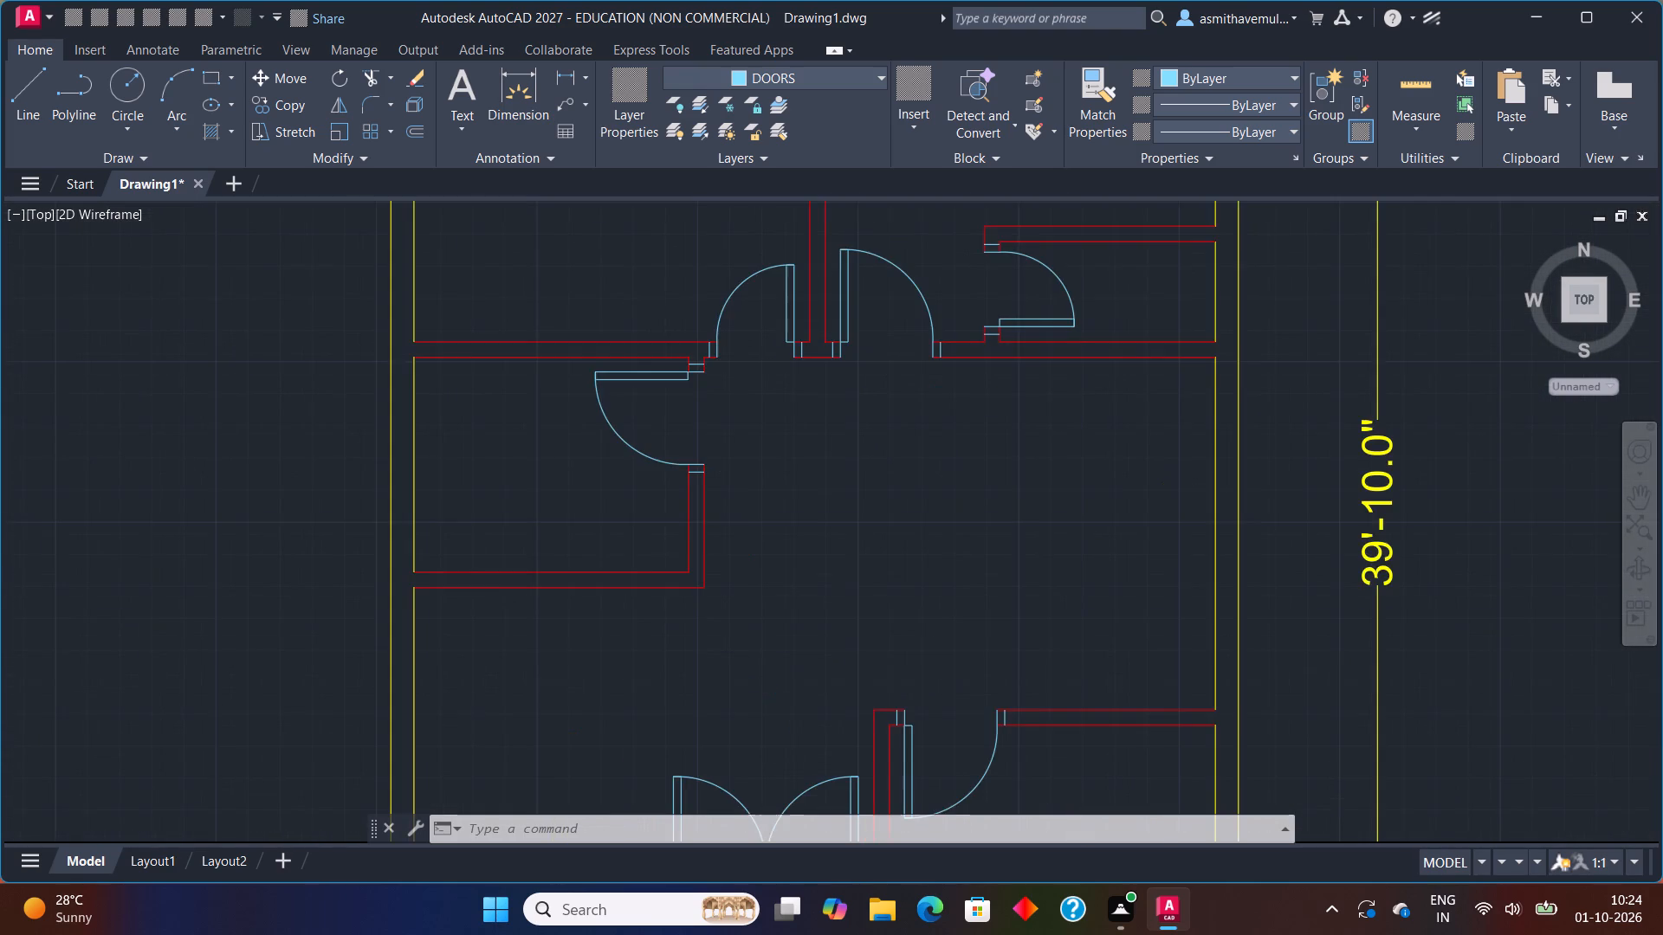
scroll(819, 501, "up", 2)
scroll(819, 502, "down", 5)
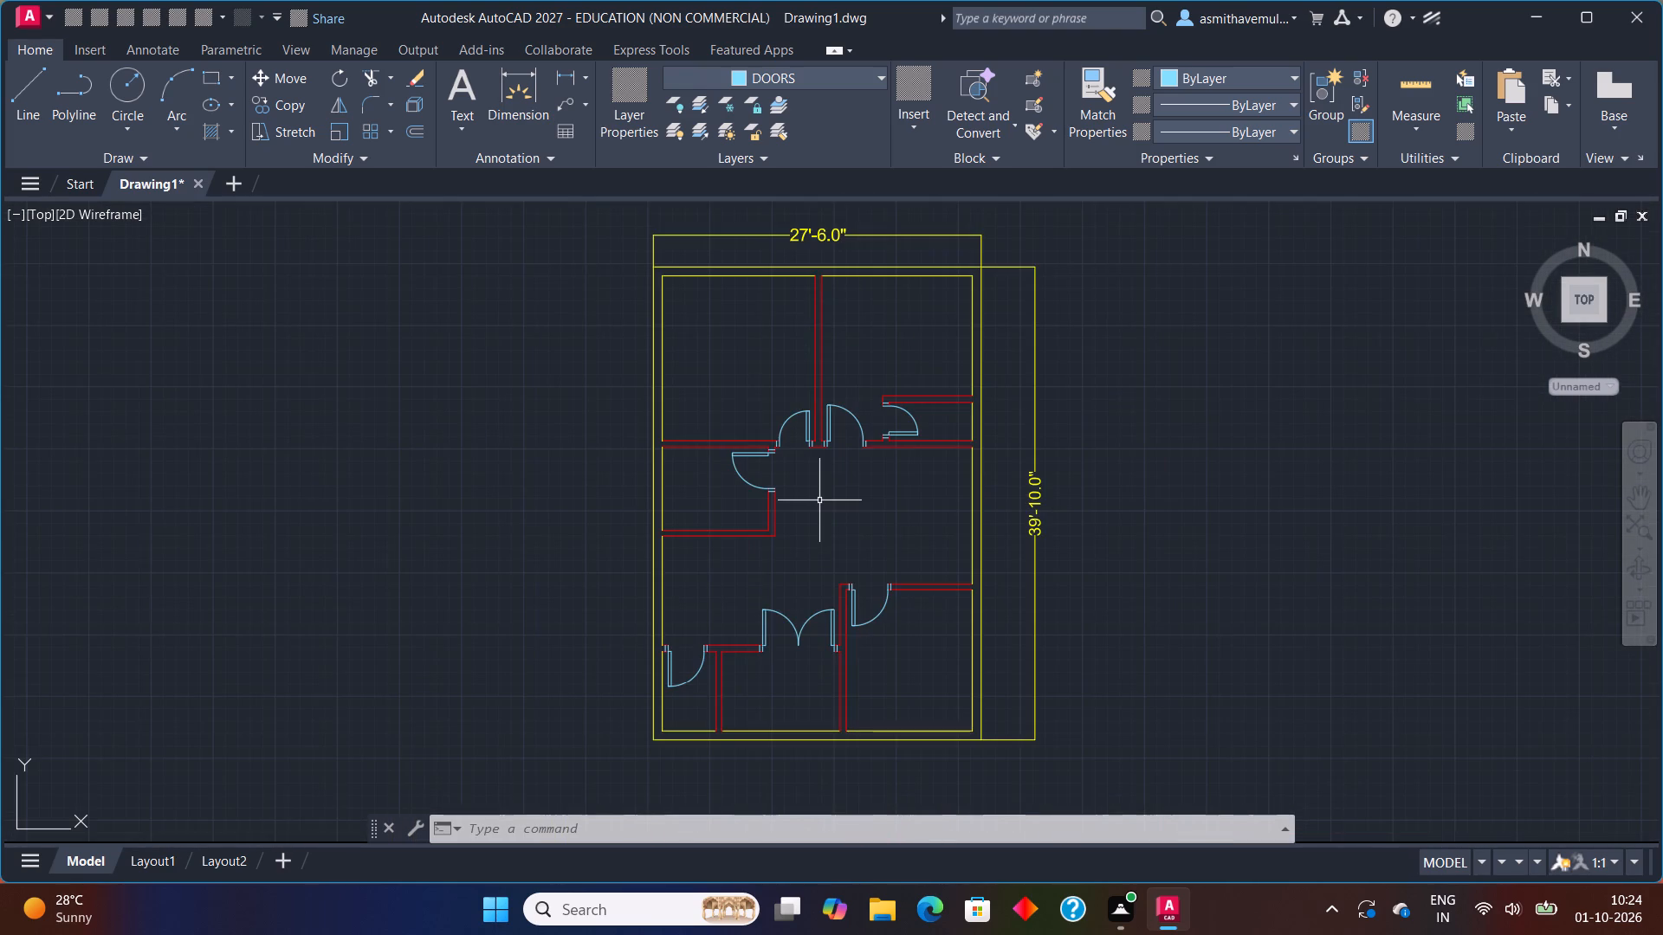
middle_click_drag(819, 500, 816, 452)
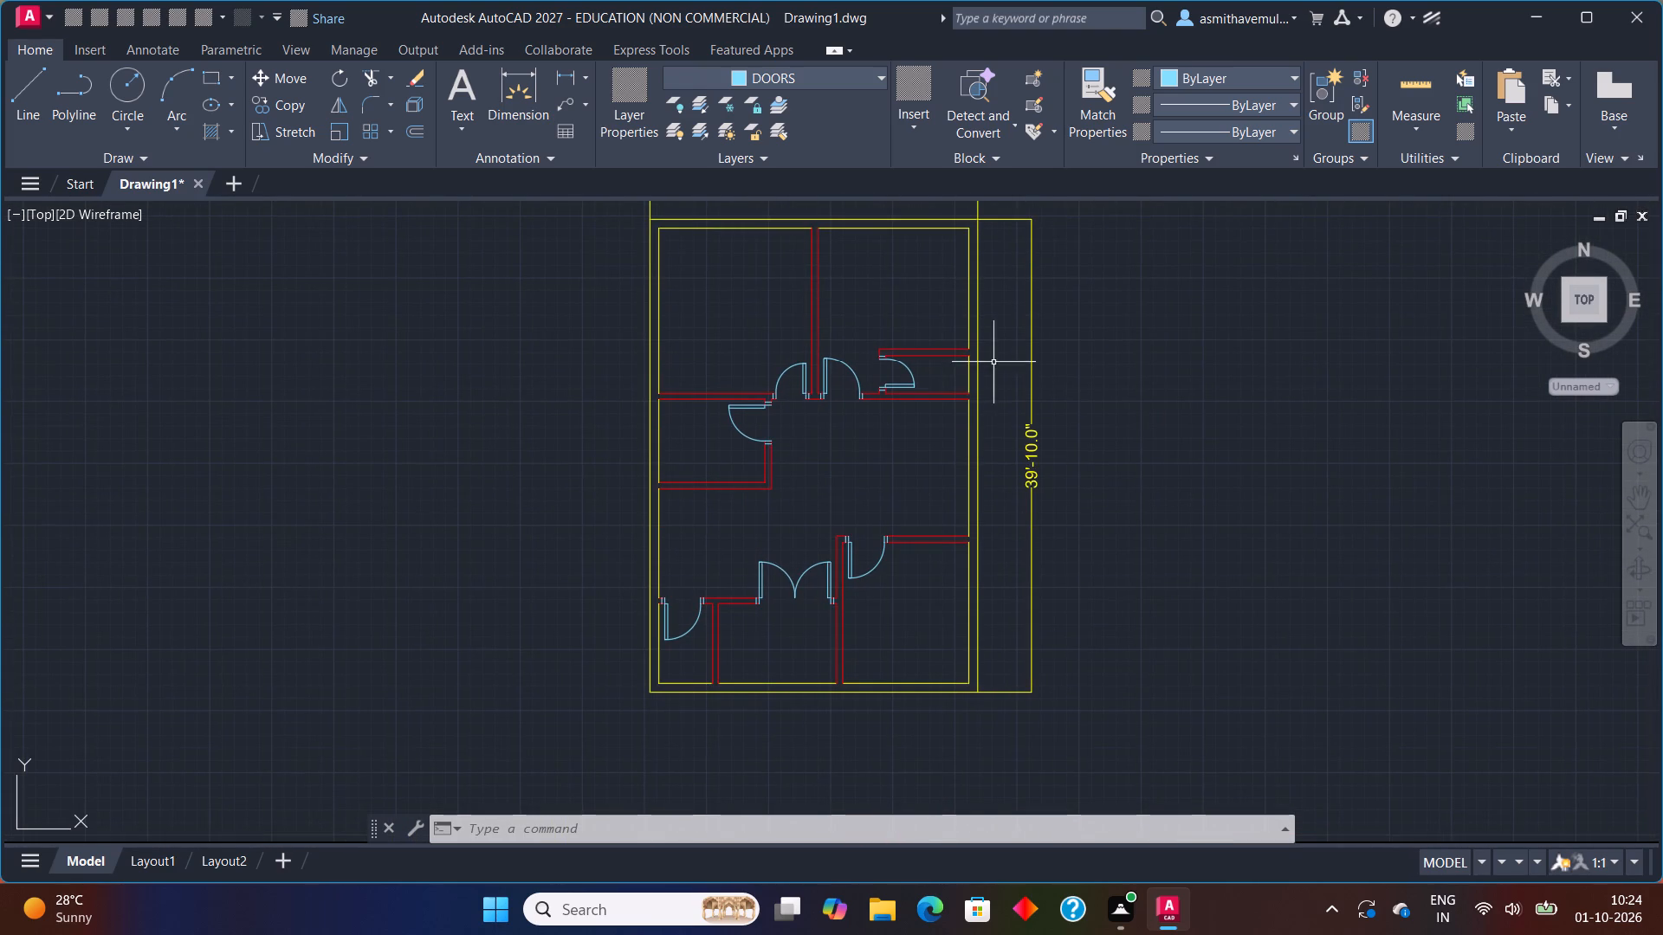
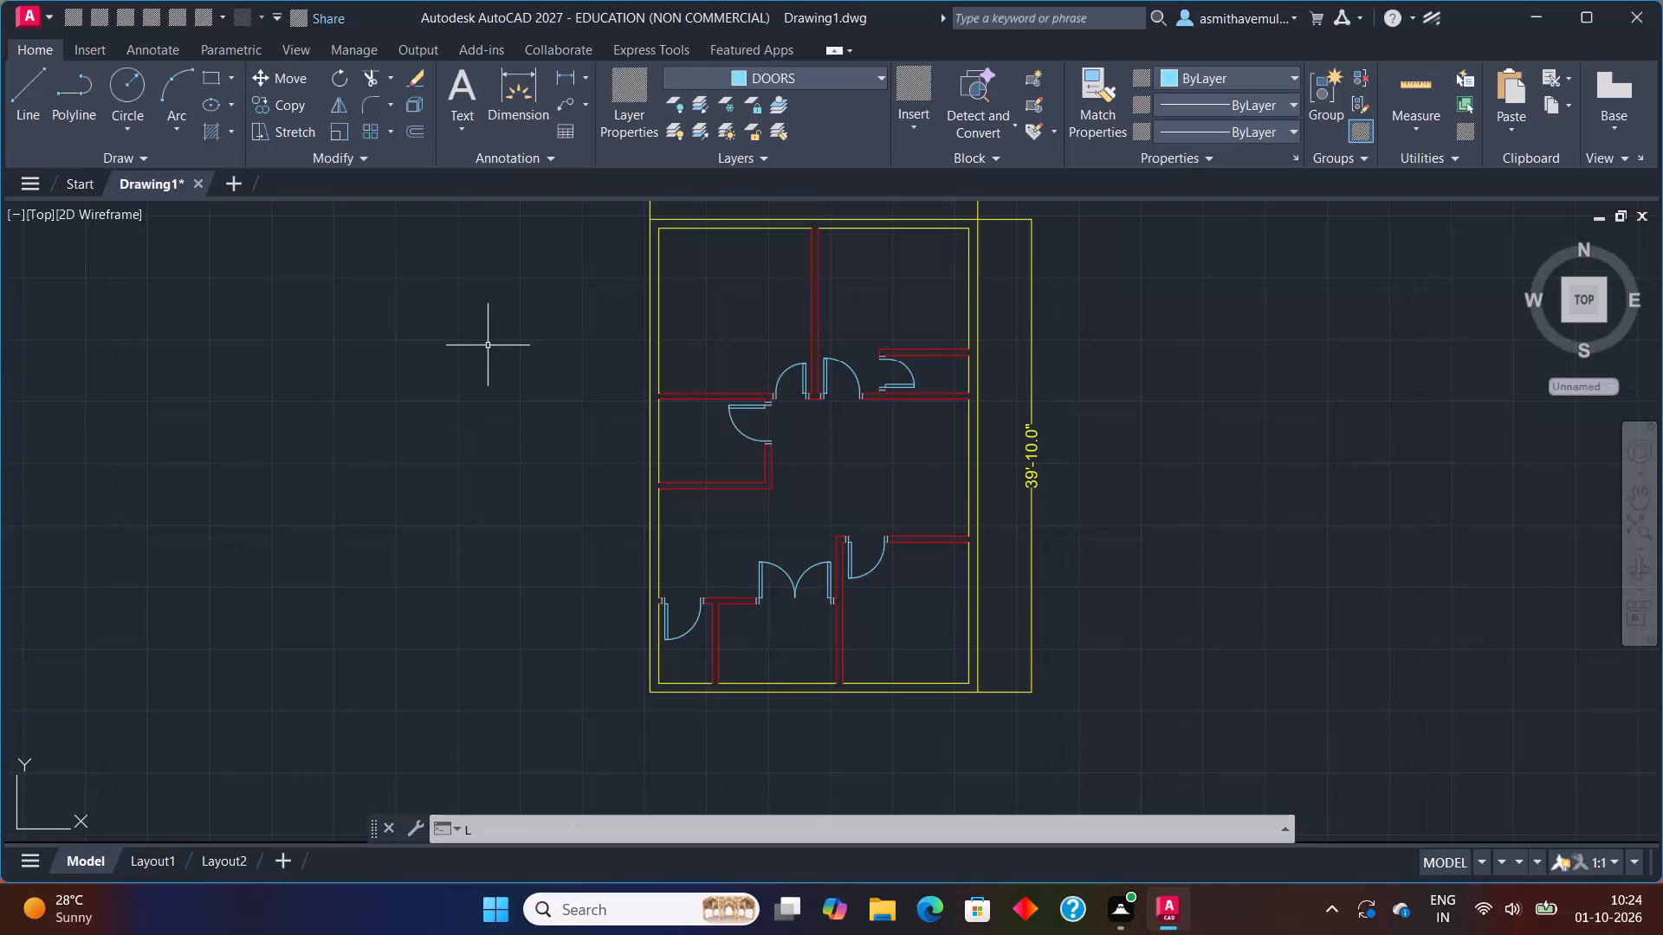
Make WINDOWS the current layer in the layer properties.
key("Return")
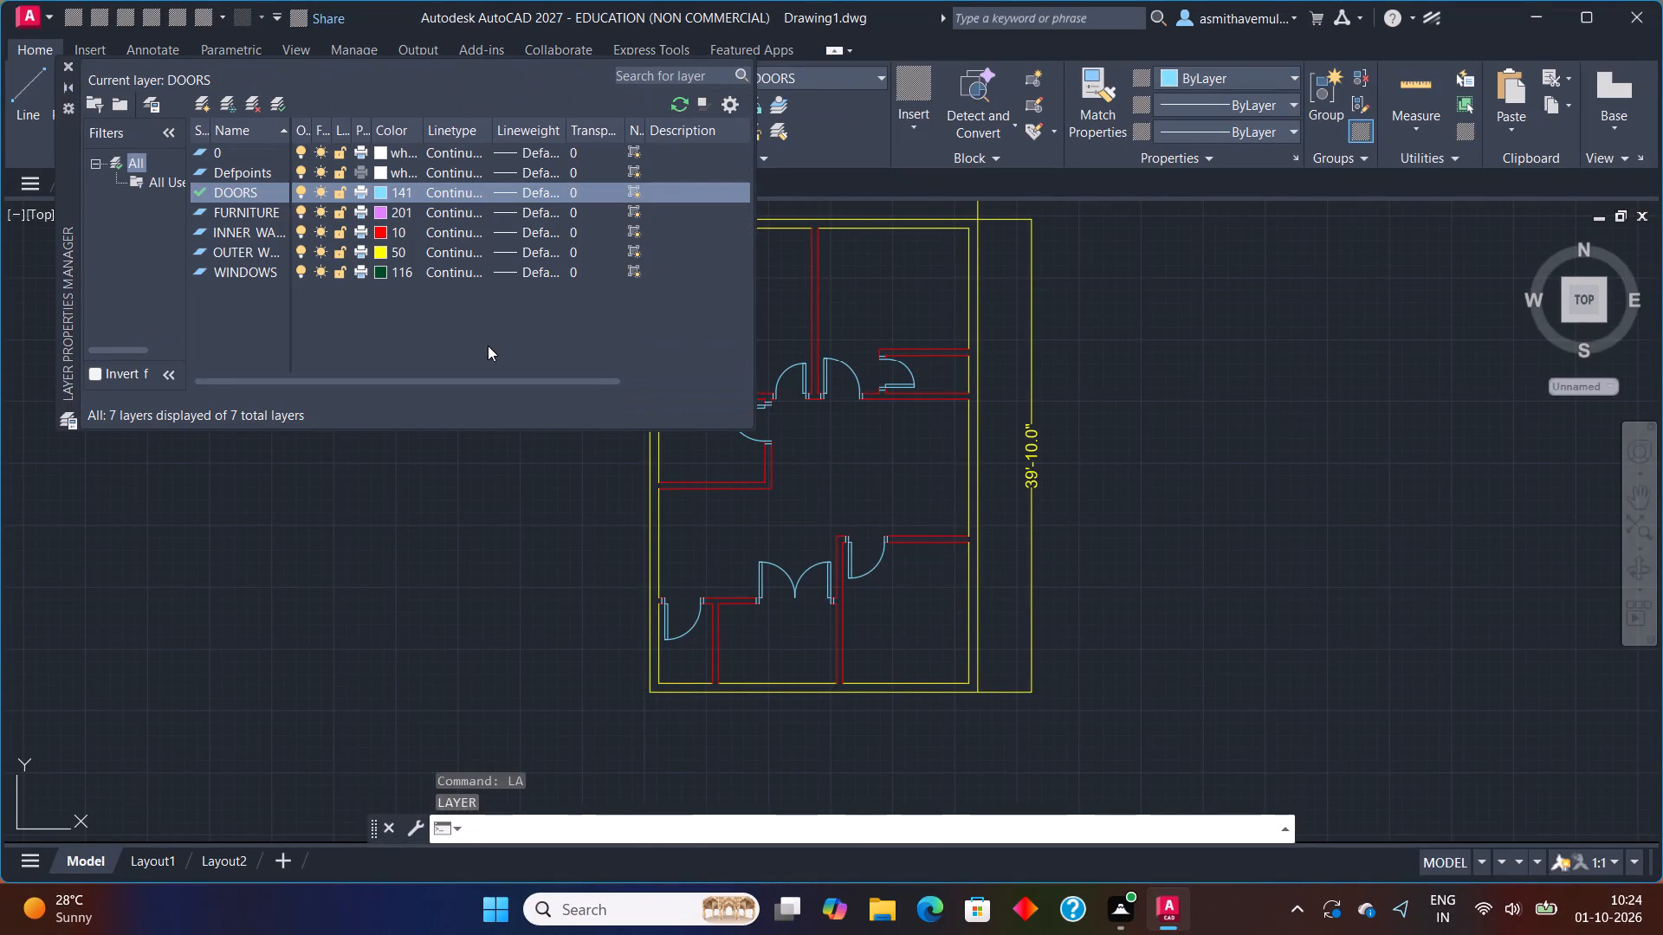
left_click(349, 270)
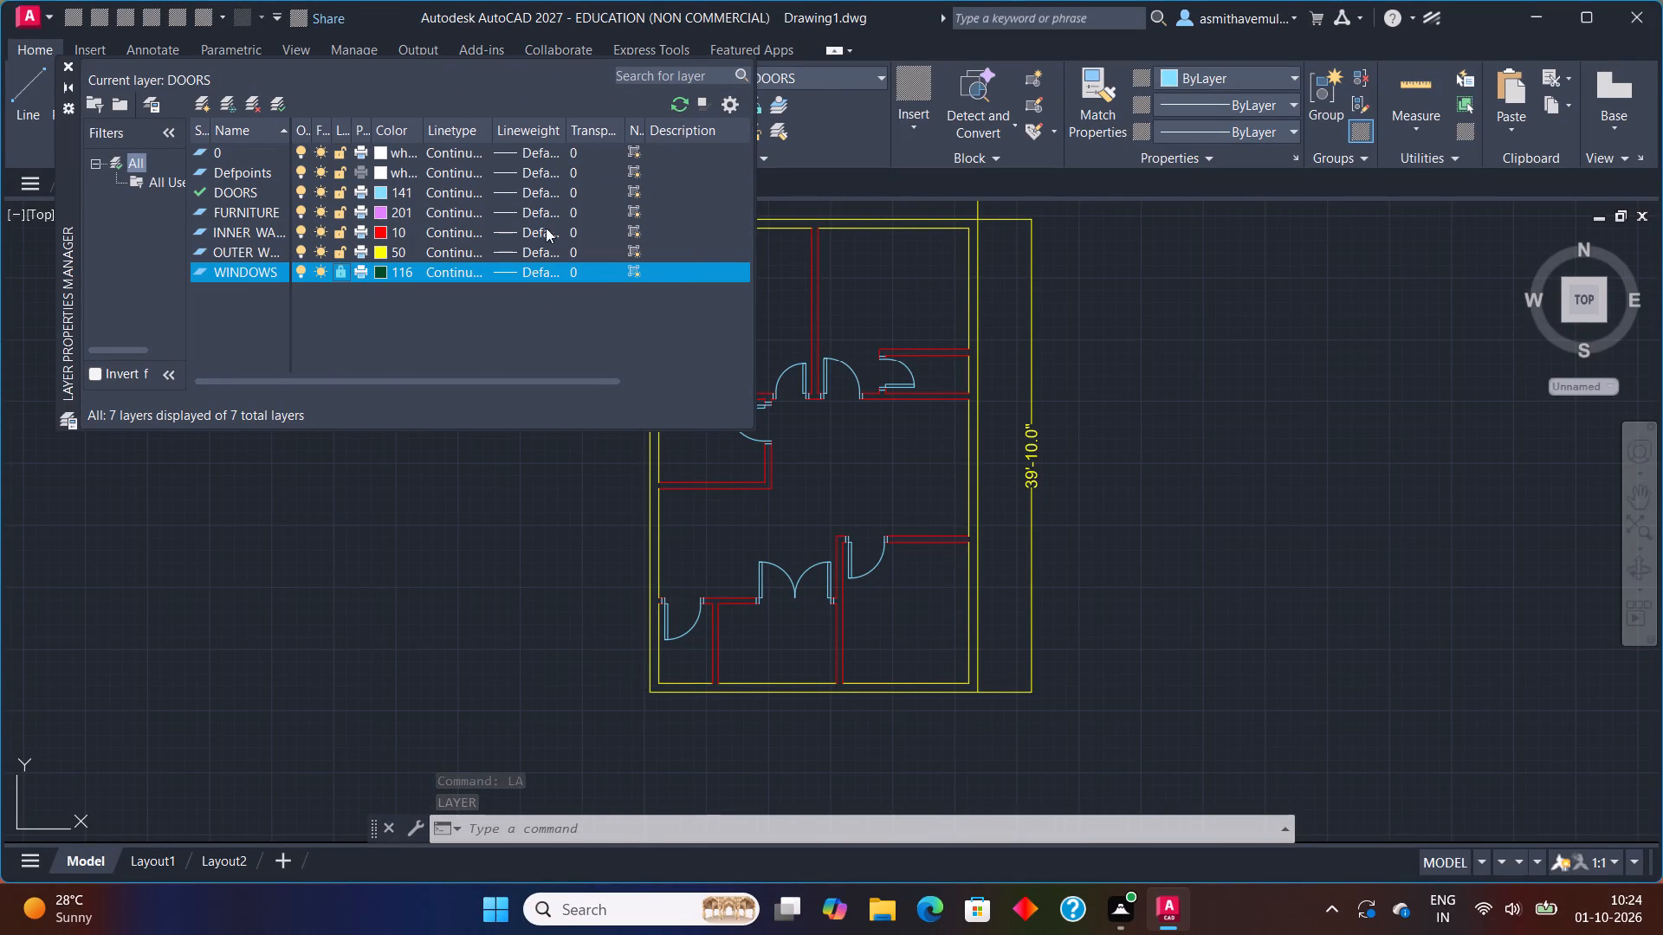
left_click(281, 109)
left_click(62, 61)
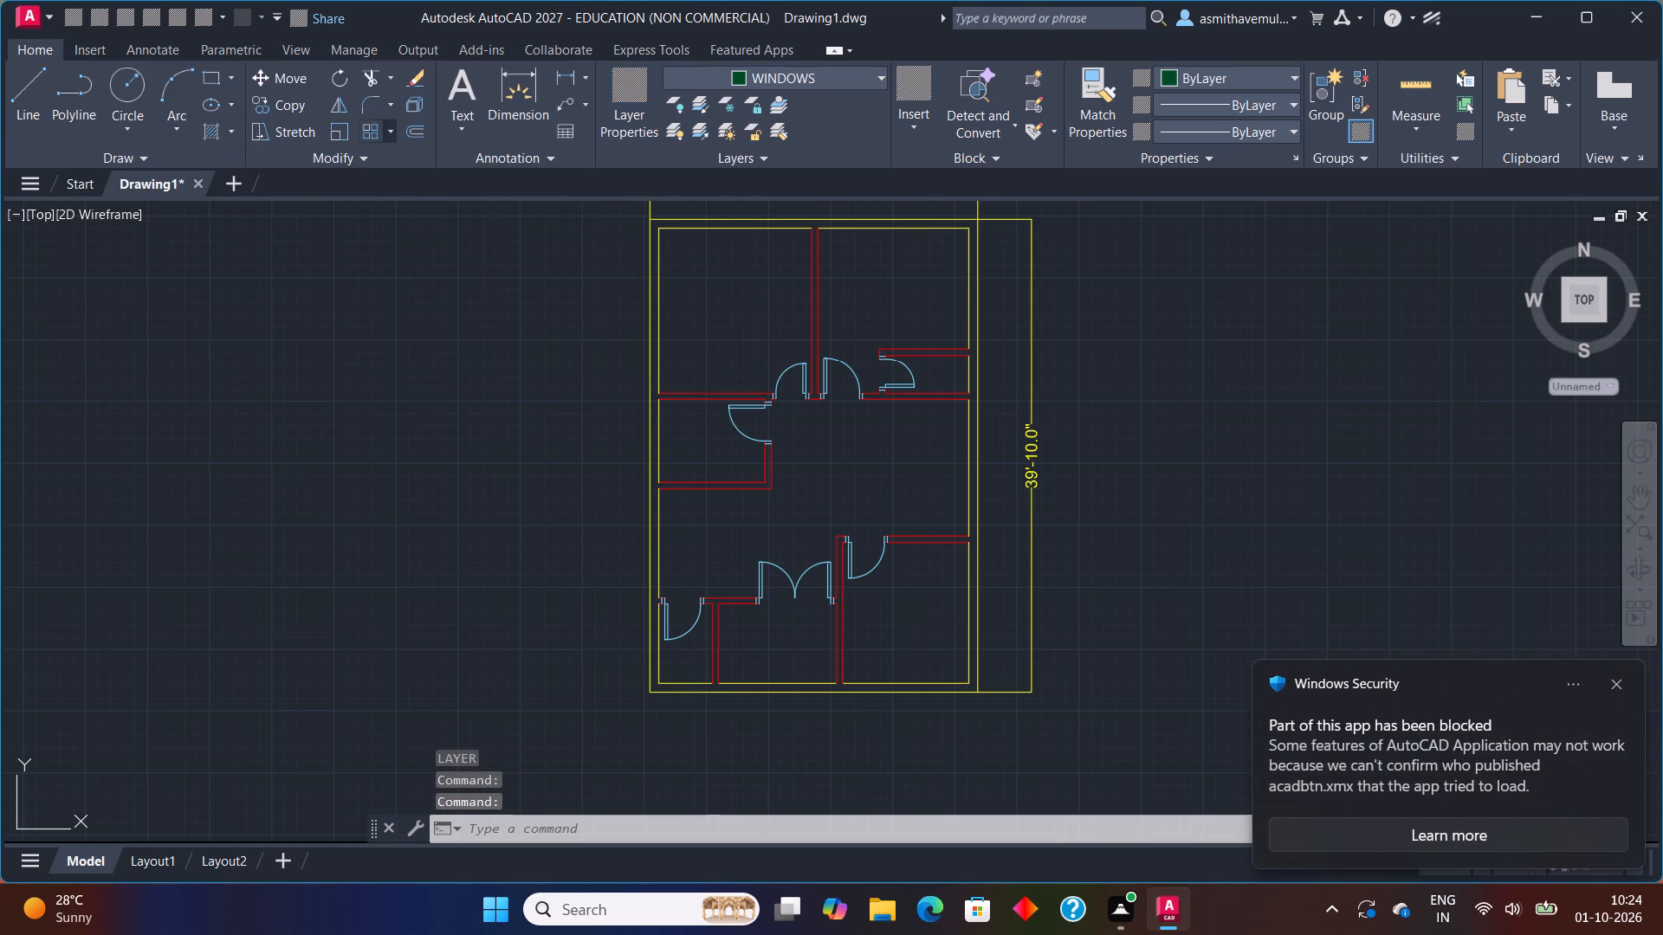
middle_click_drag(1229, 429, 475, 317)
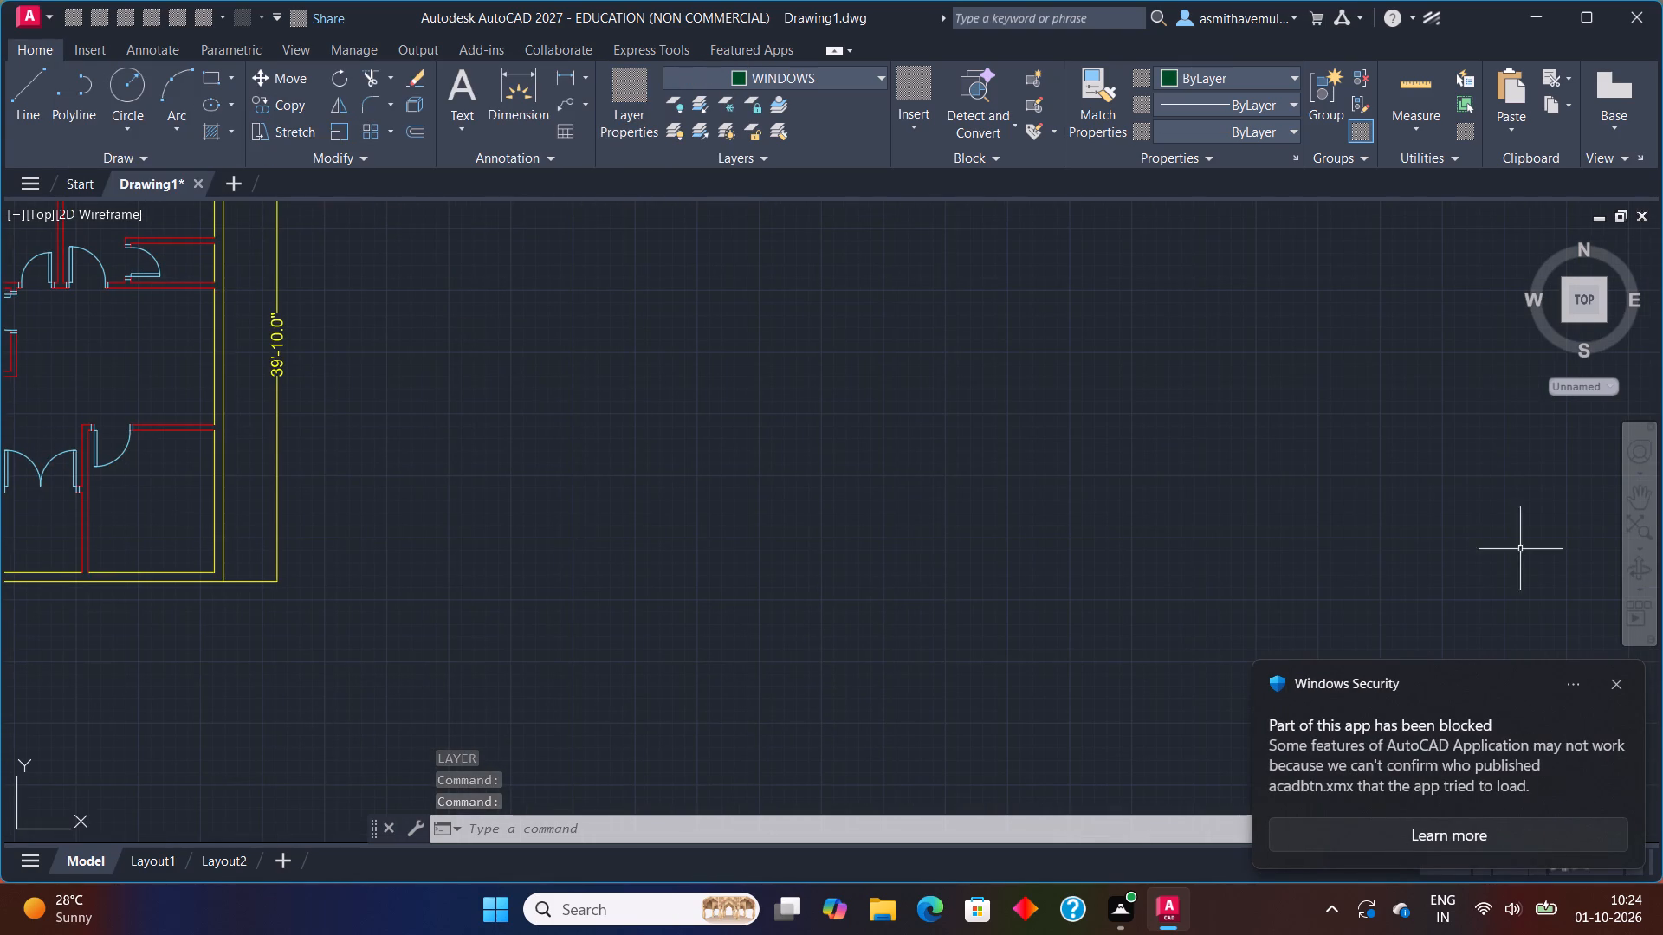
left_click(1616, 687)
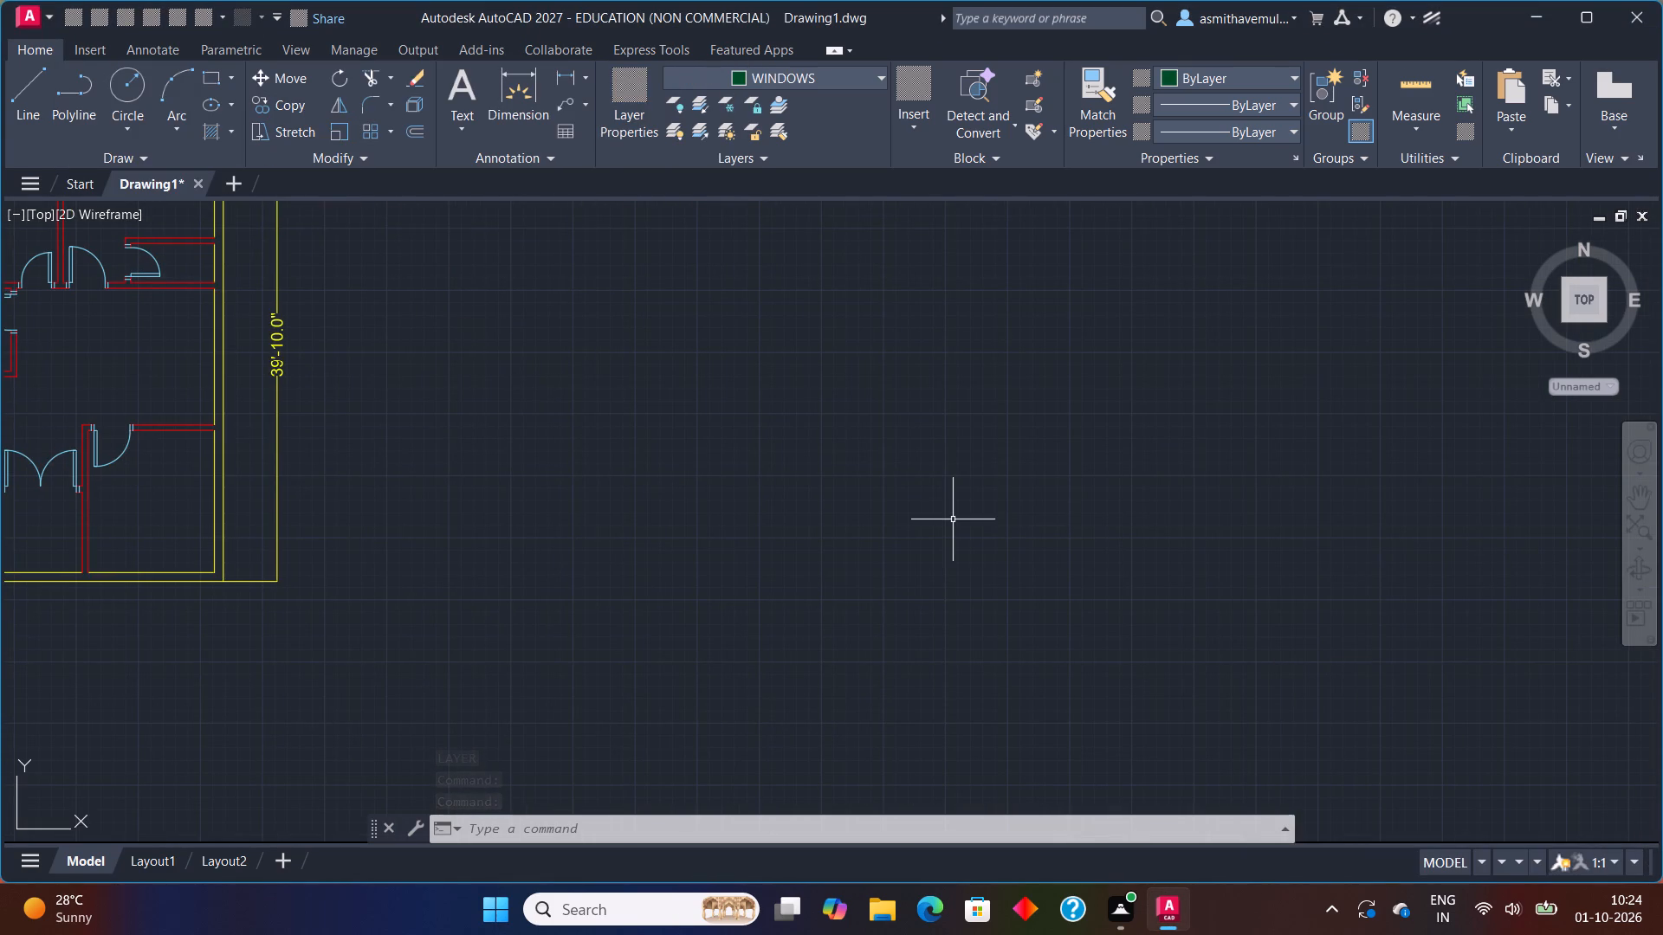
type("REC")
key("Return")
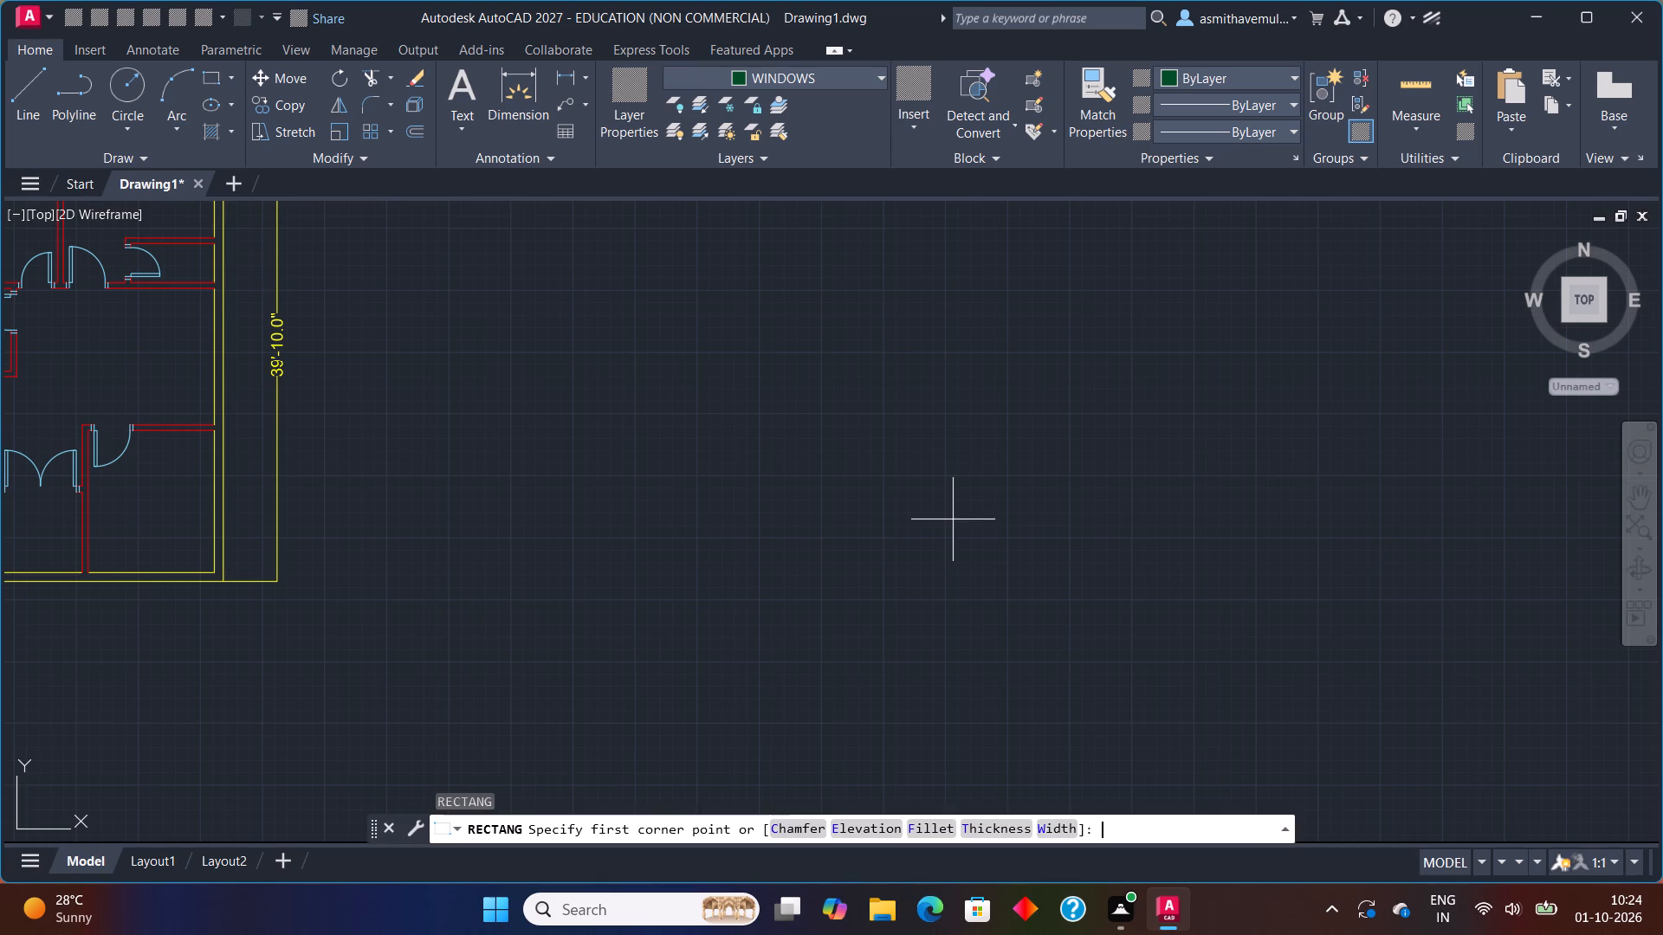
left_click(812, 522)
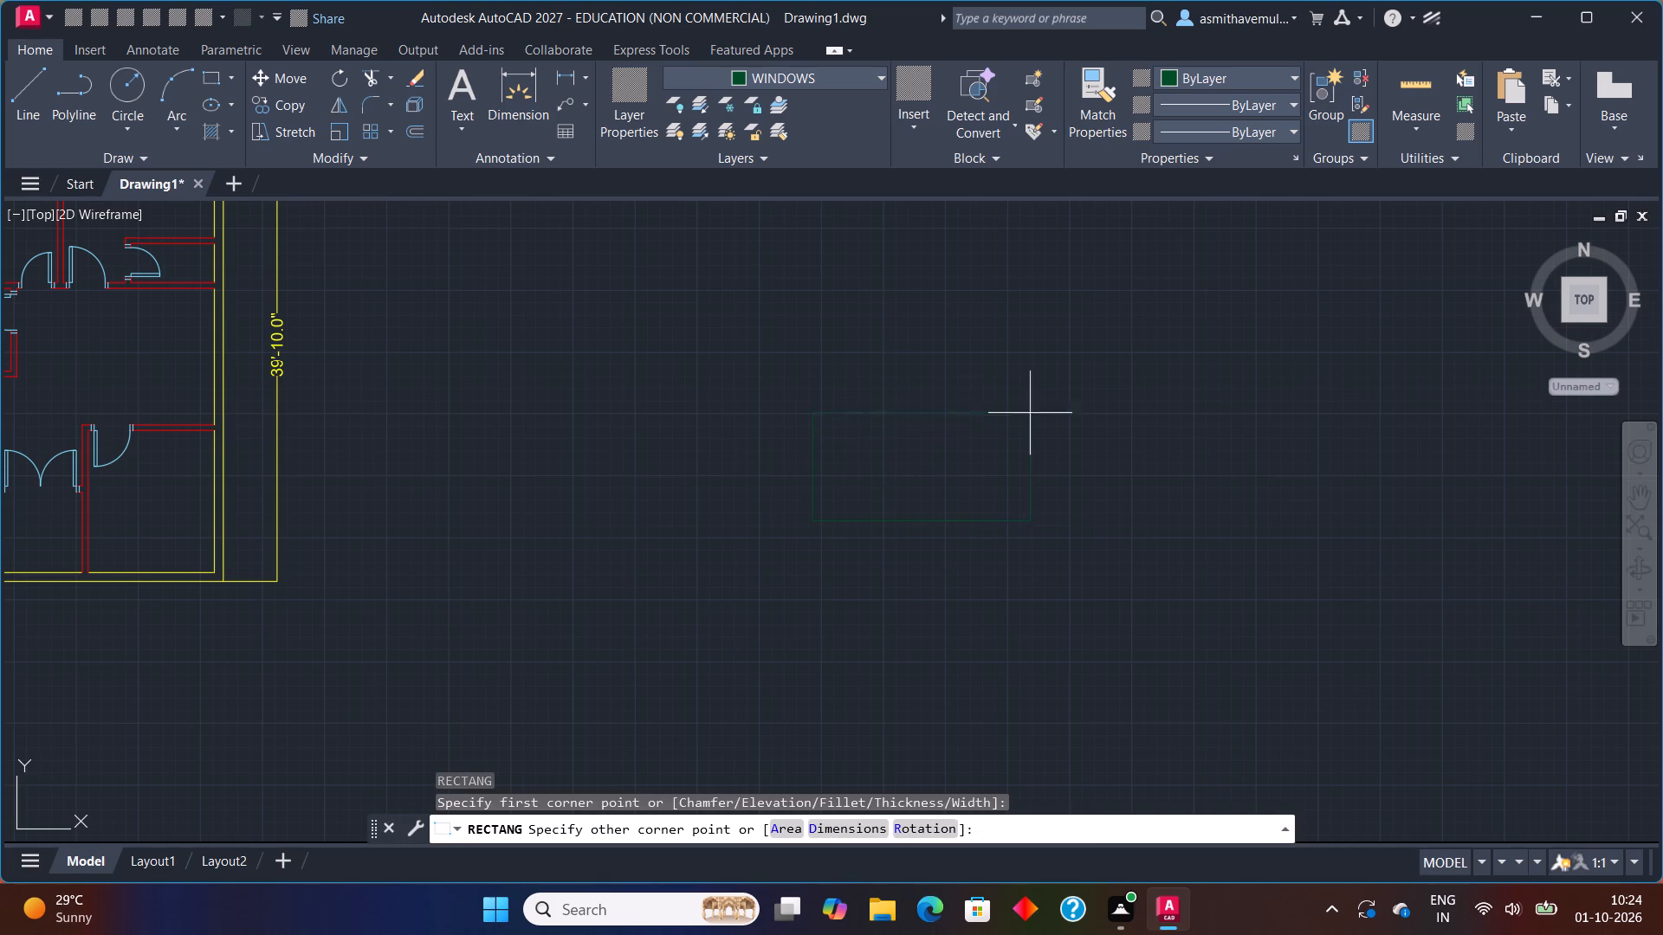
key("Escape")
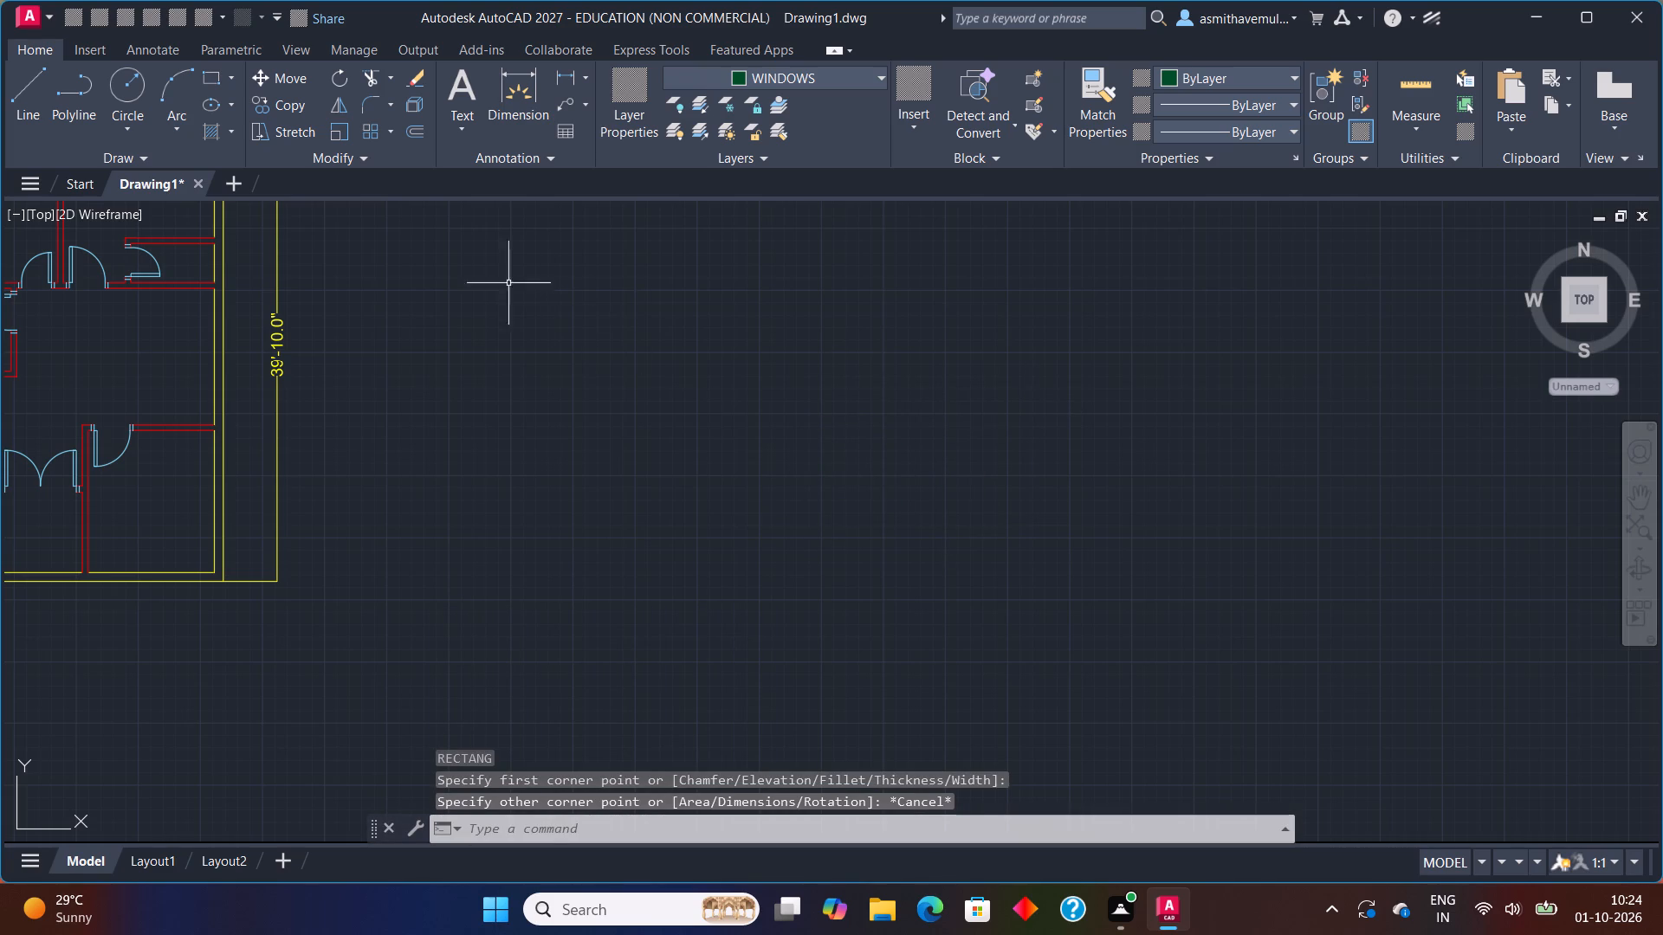
Change the WINDOWS layer's color to blue and keep it as the current layer.
key("l")
key("a")
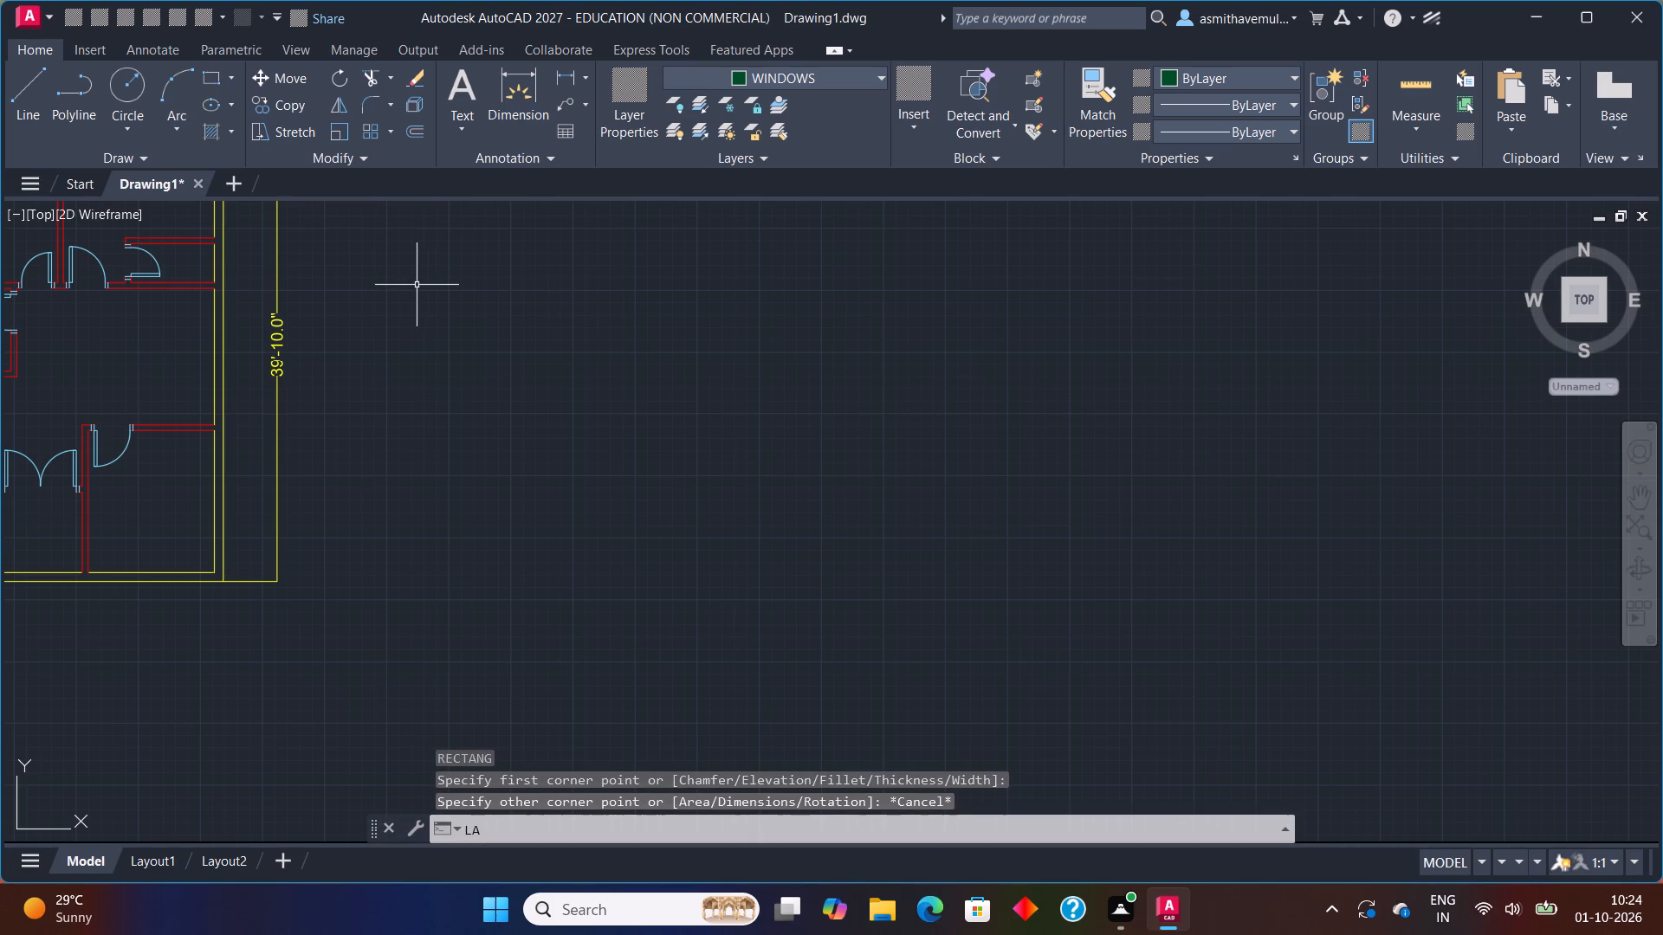
key("Return")
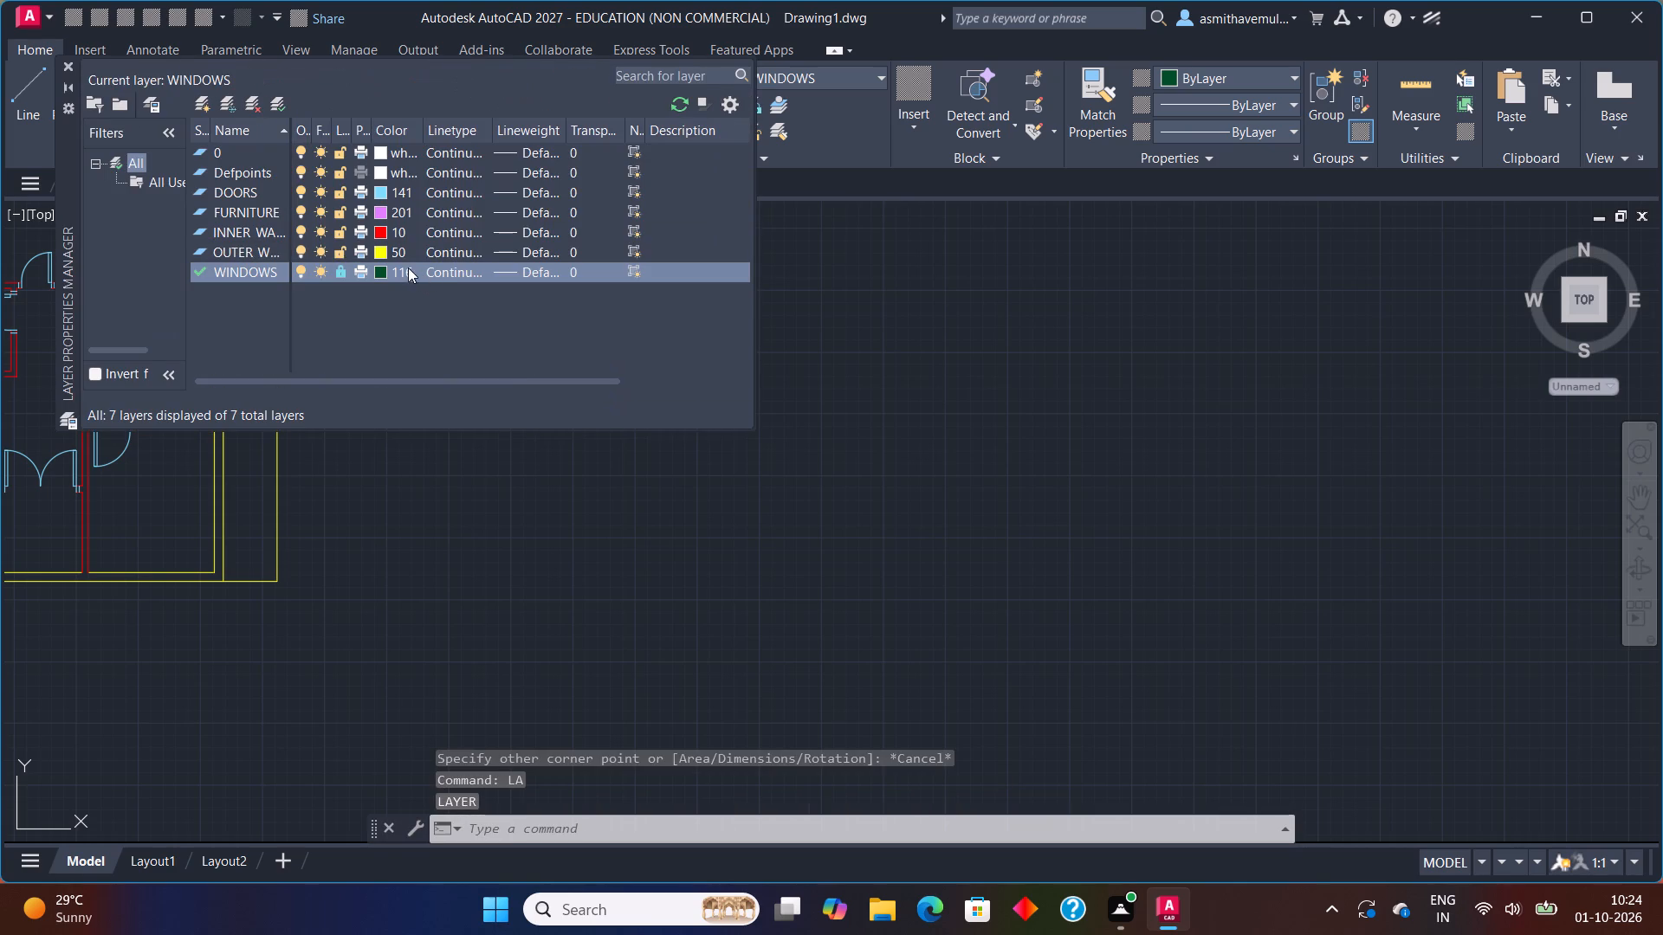
left_click(386, 264)
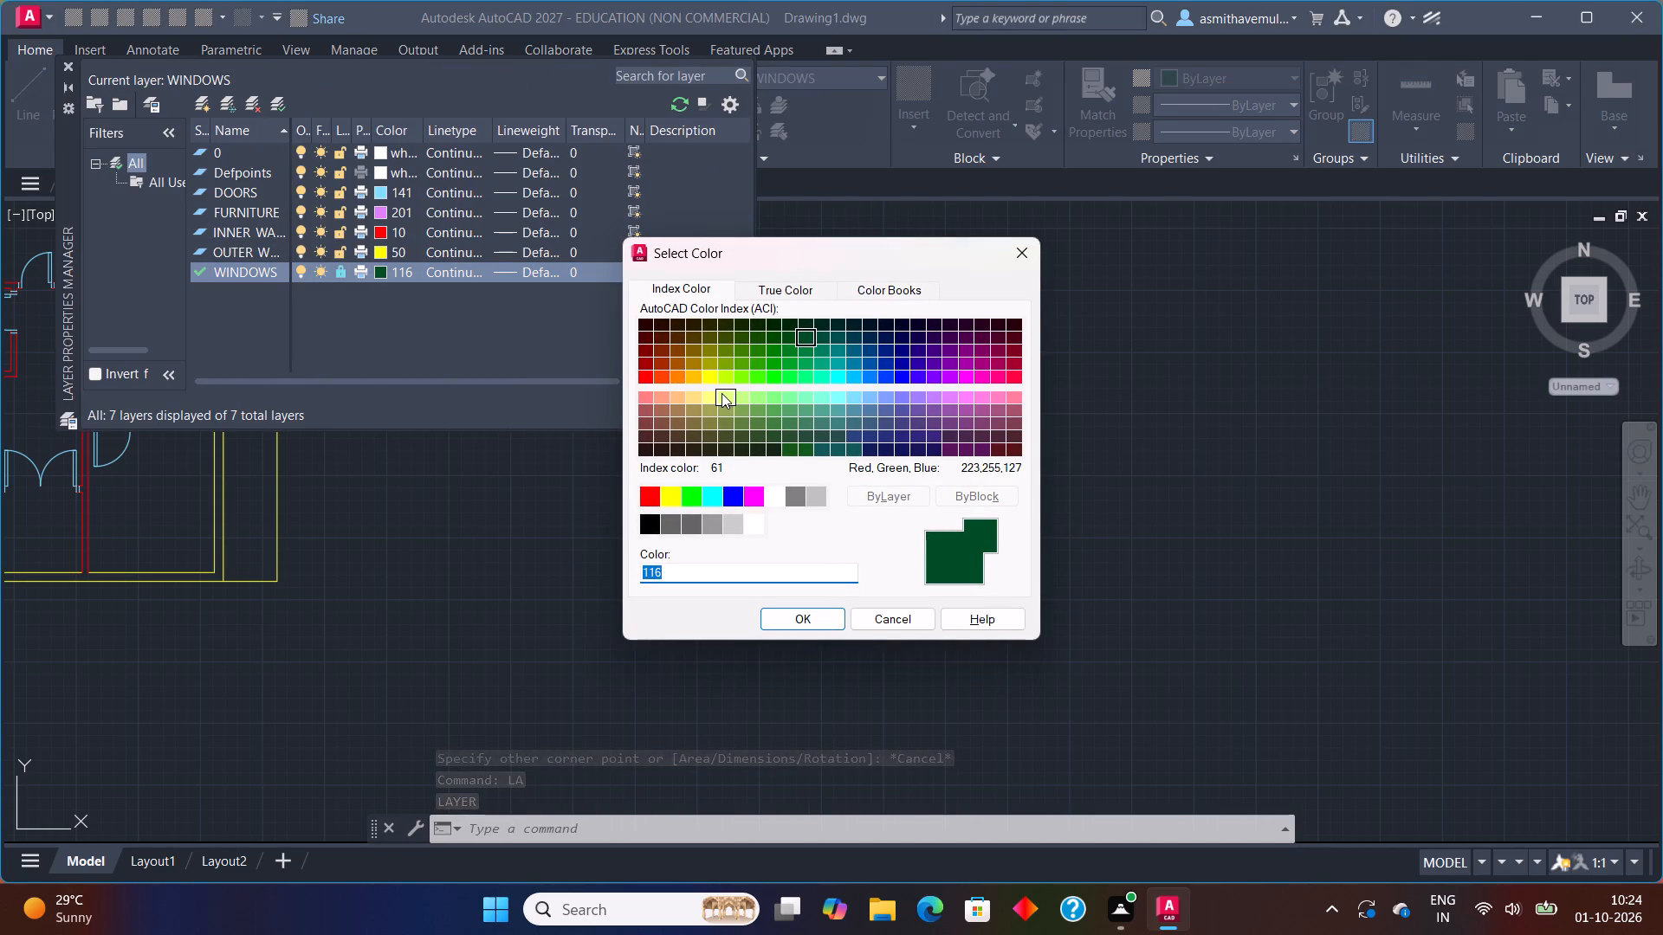
left_click(737, 492)
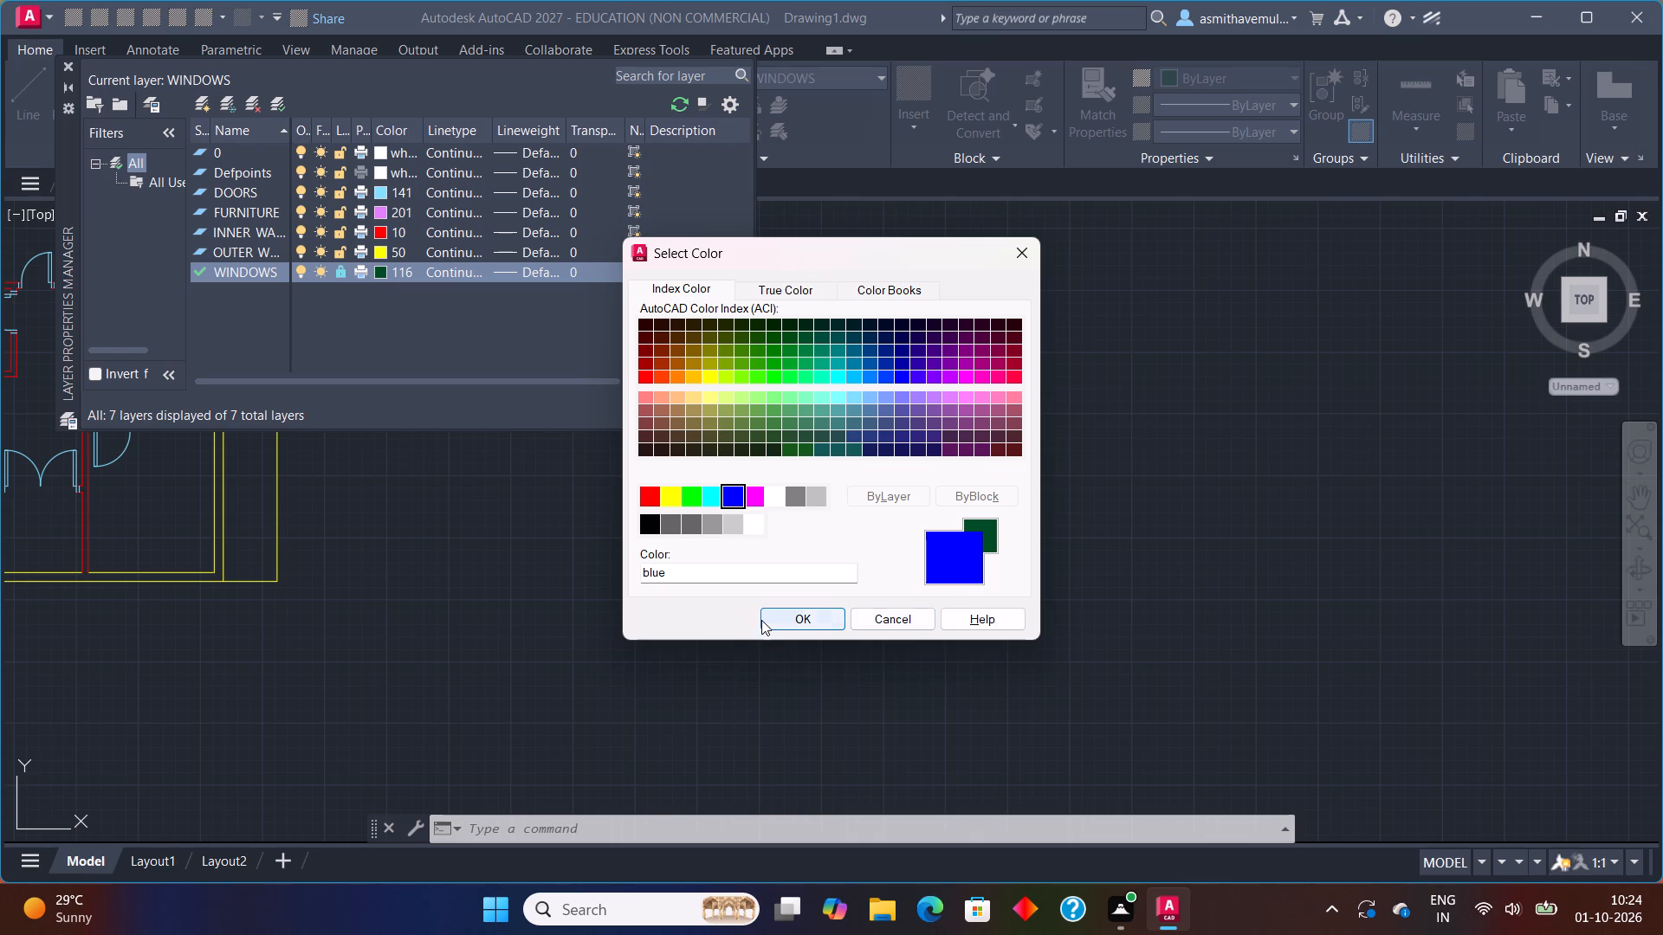
left_click(786, 620)
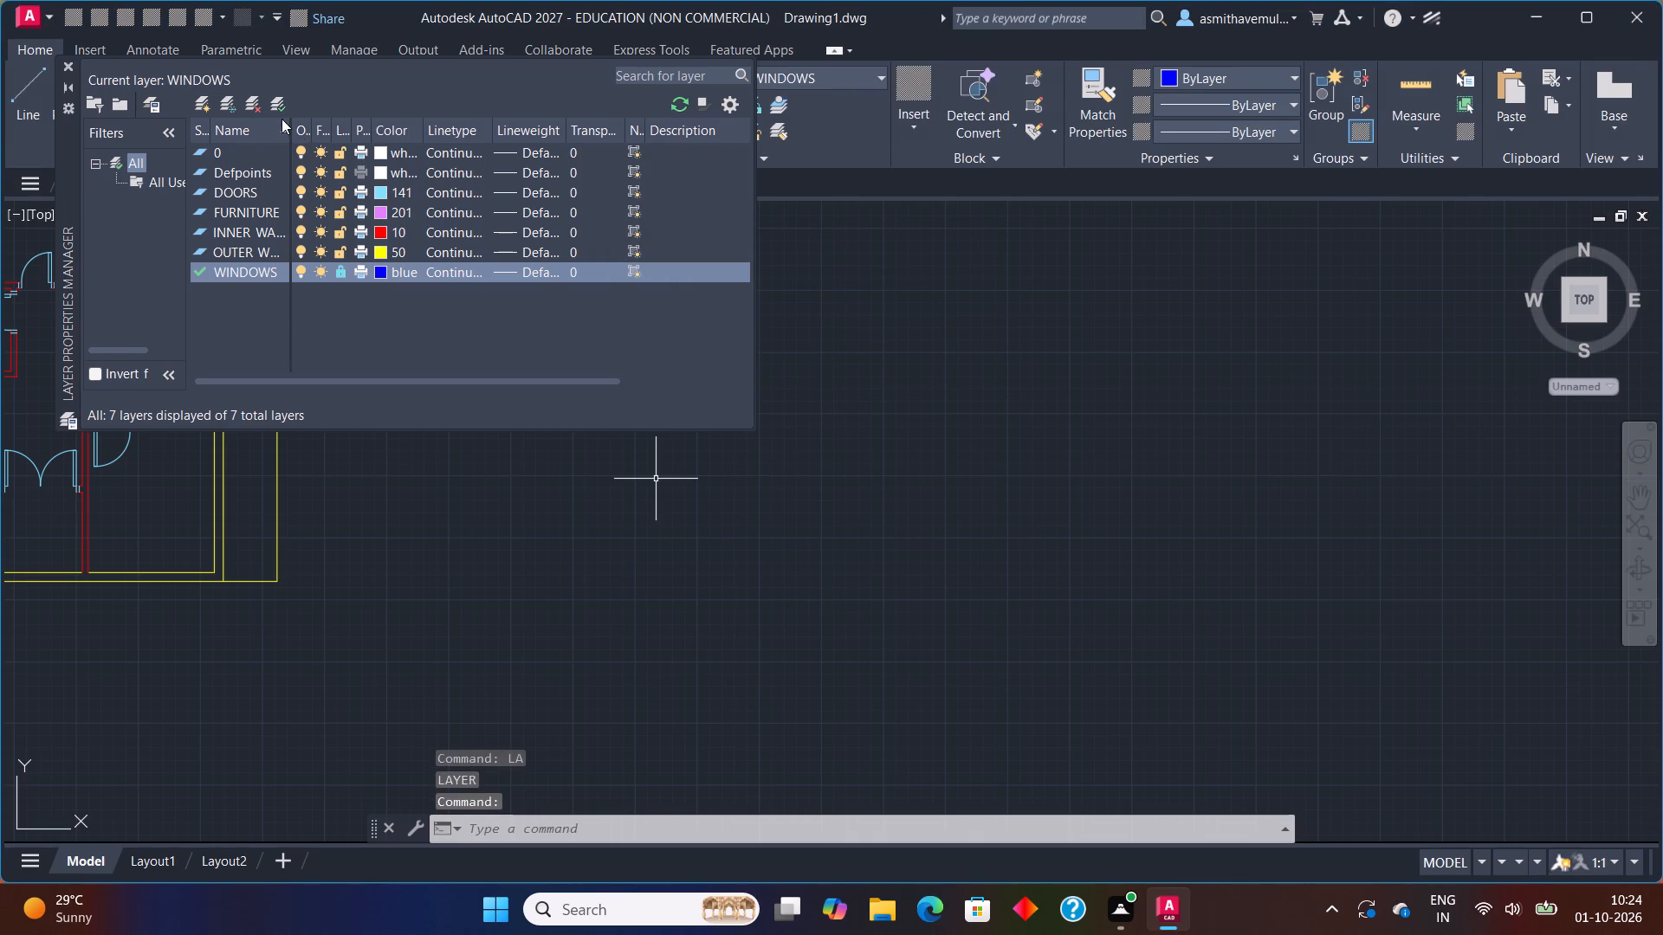
left_click(280, 107)
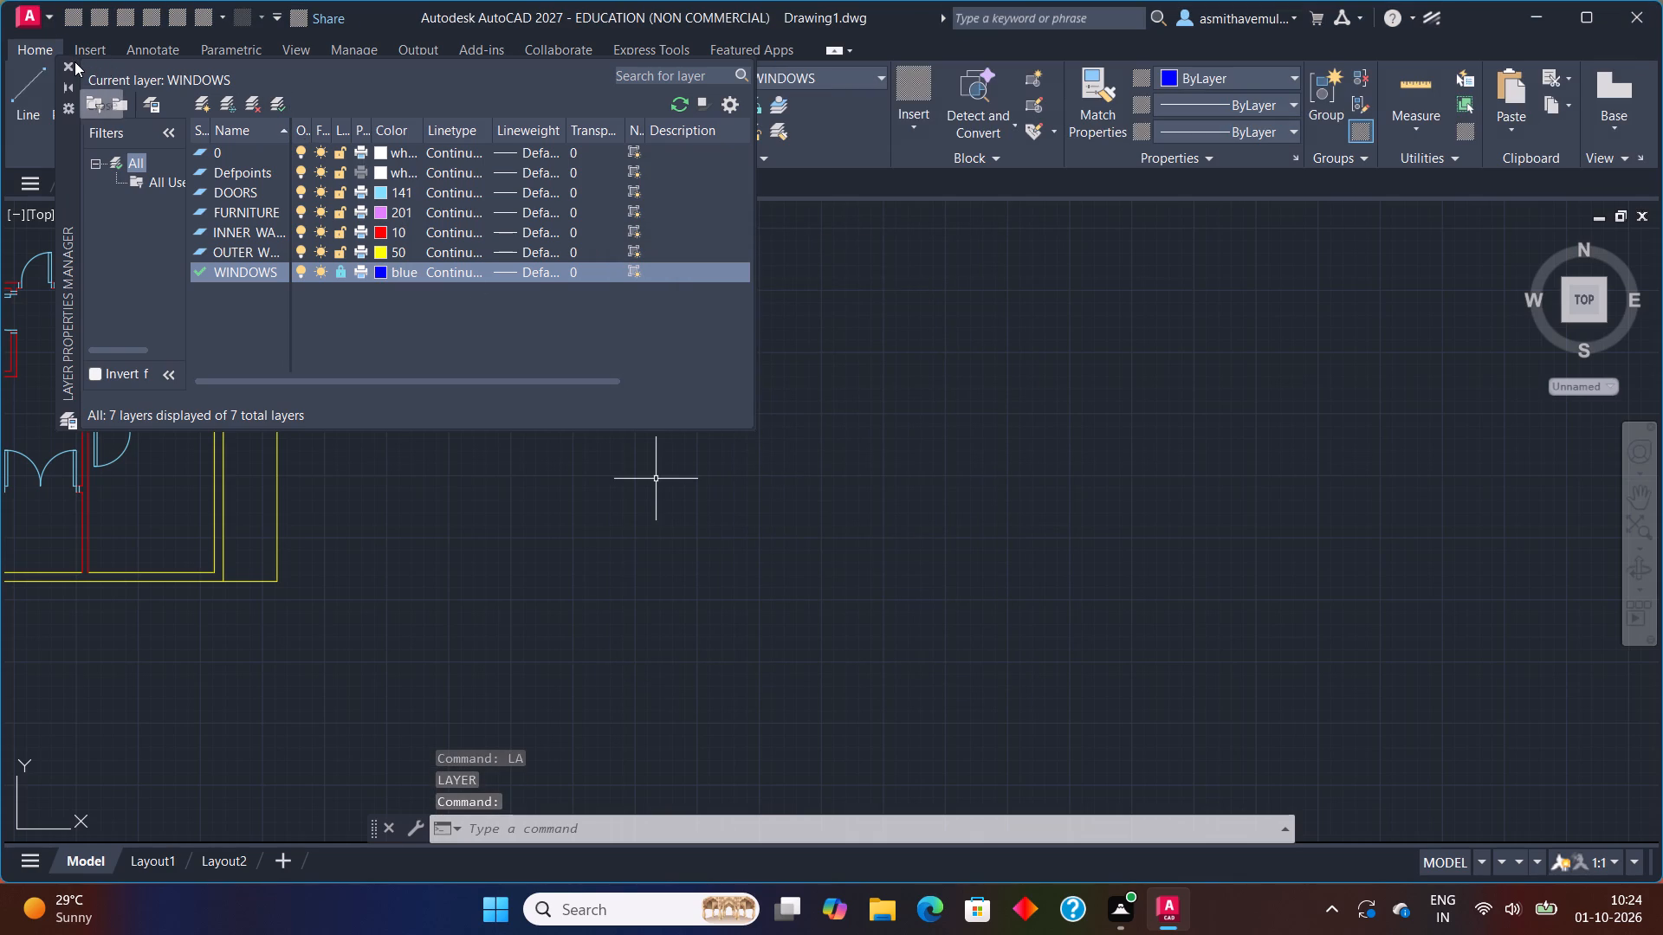
left_click(73, 61)
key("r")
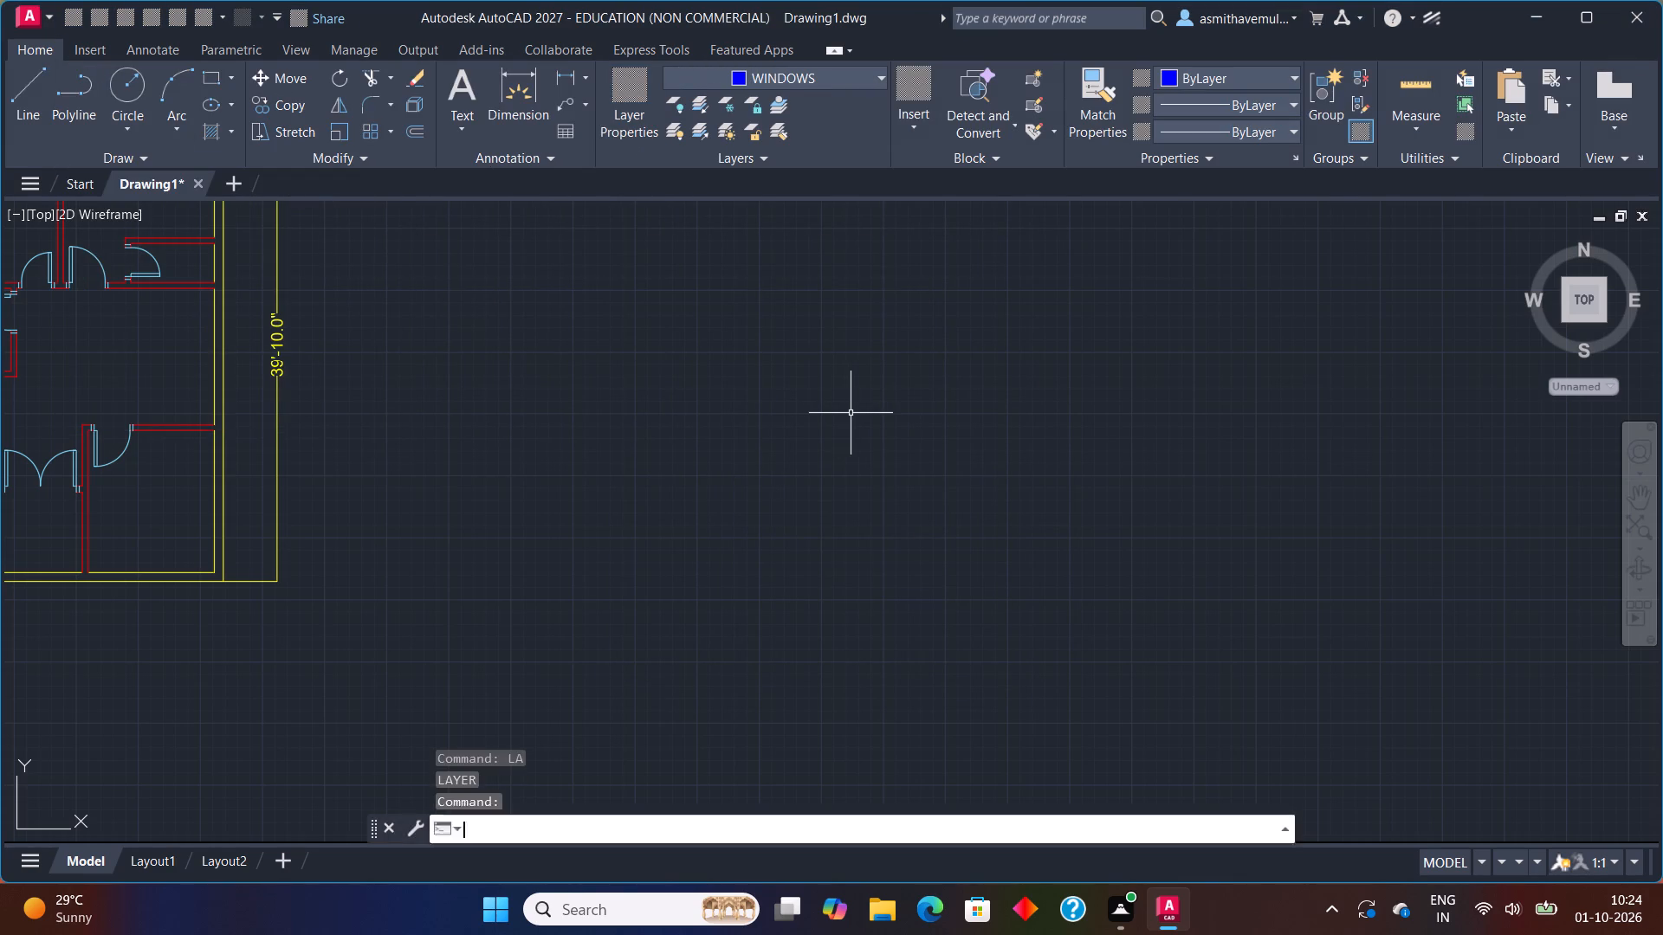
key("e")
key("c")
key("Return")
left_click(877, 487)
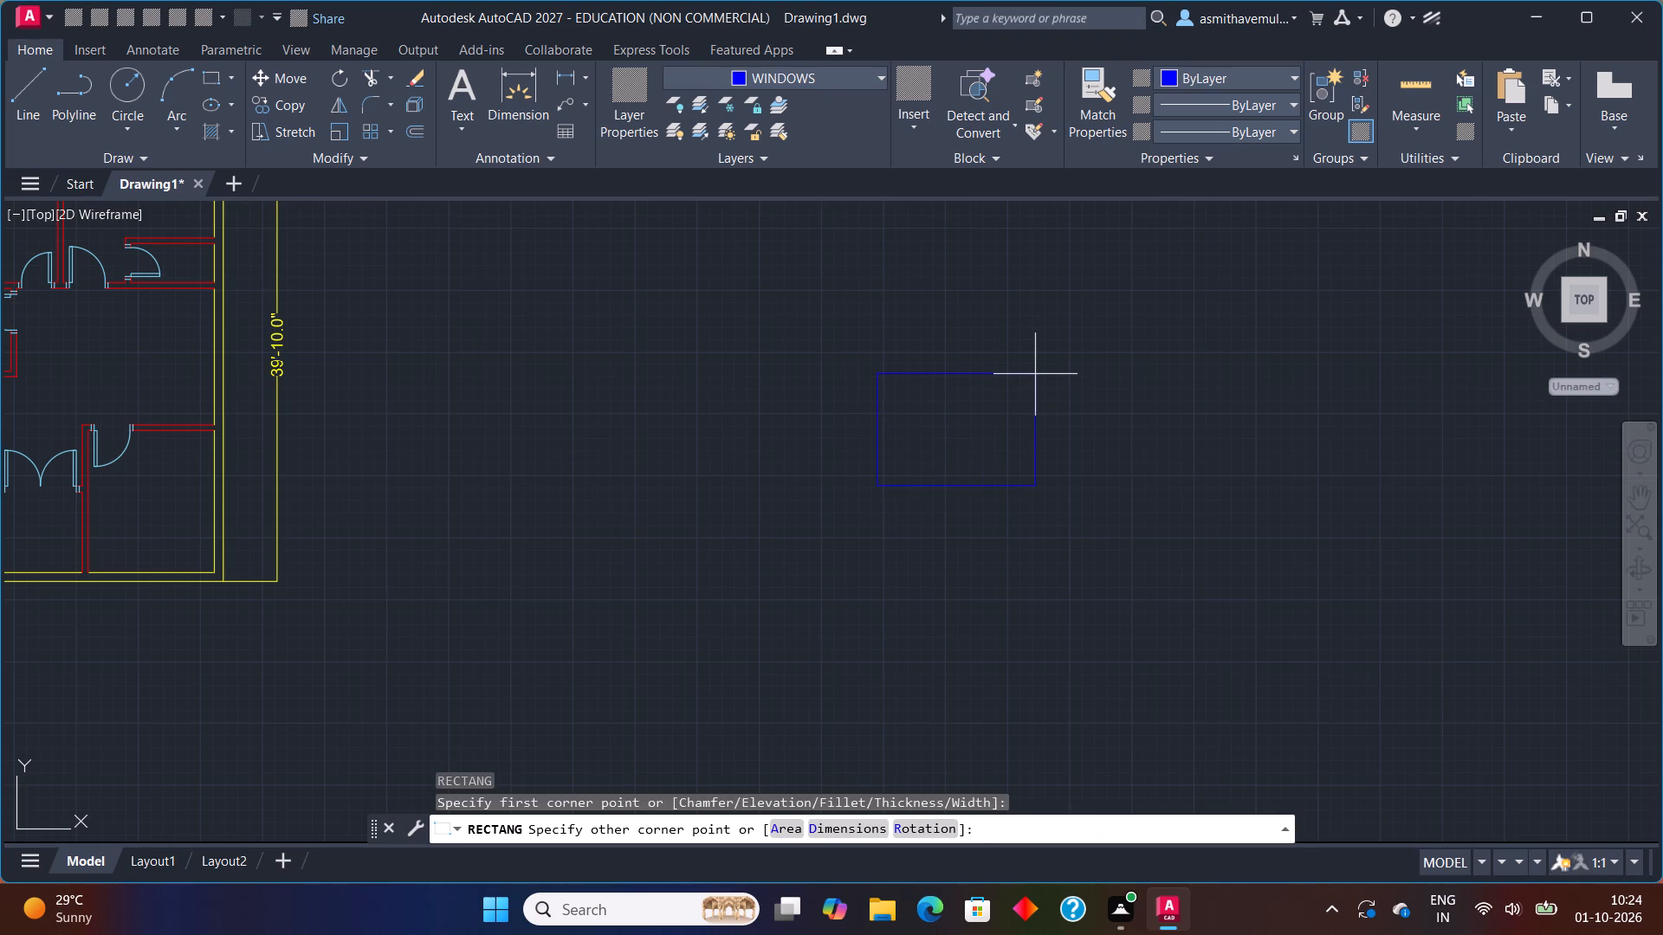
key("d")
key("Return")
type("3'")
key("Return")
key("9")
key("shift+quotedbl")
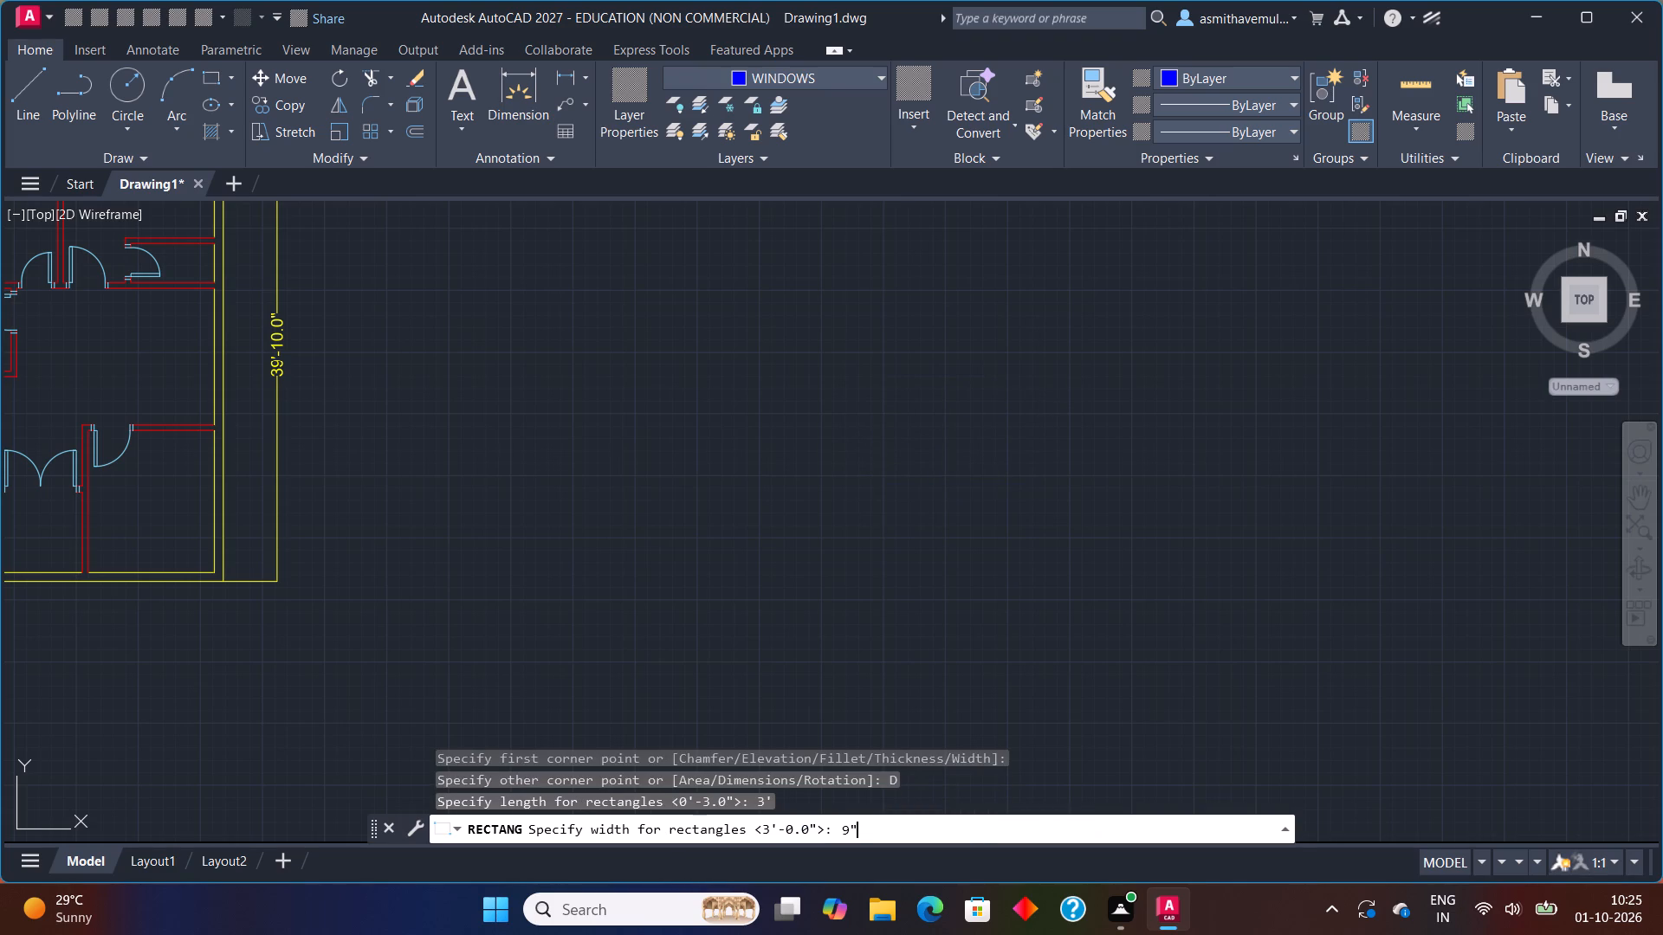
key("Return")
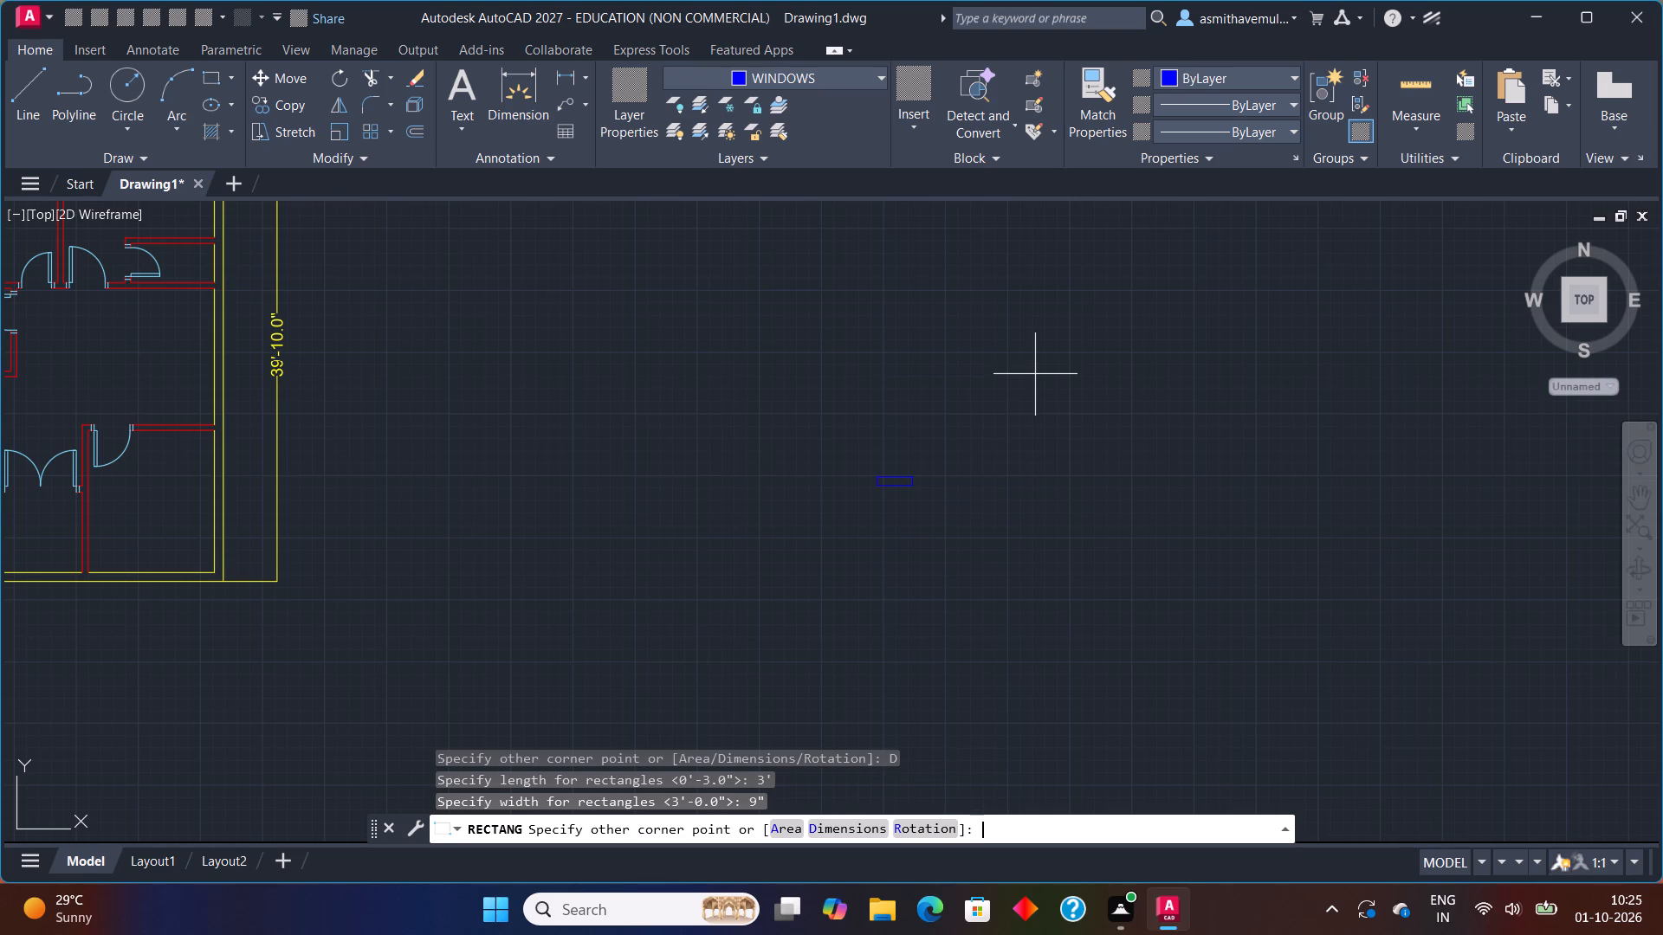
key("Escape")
Draw a window rectangle with length 3' and width 9" in the empty space beside the floor plan, outside the 39'-10" dimension.
middle_click_drag(560, 390, 1003, 507)
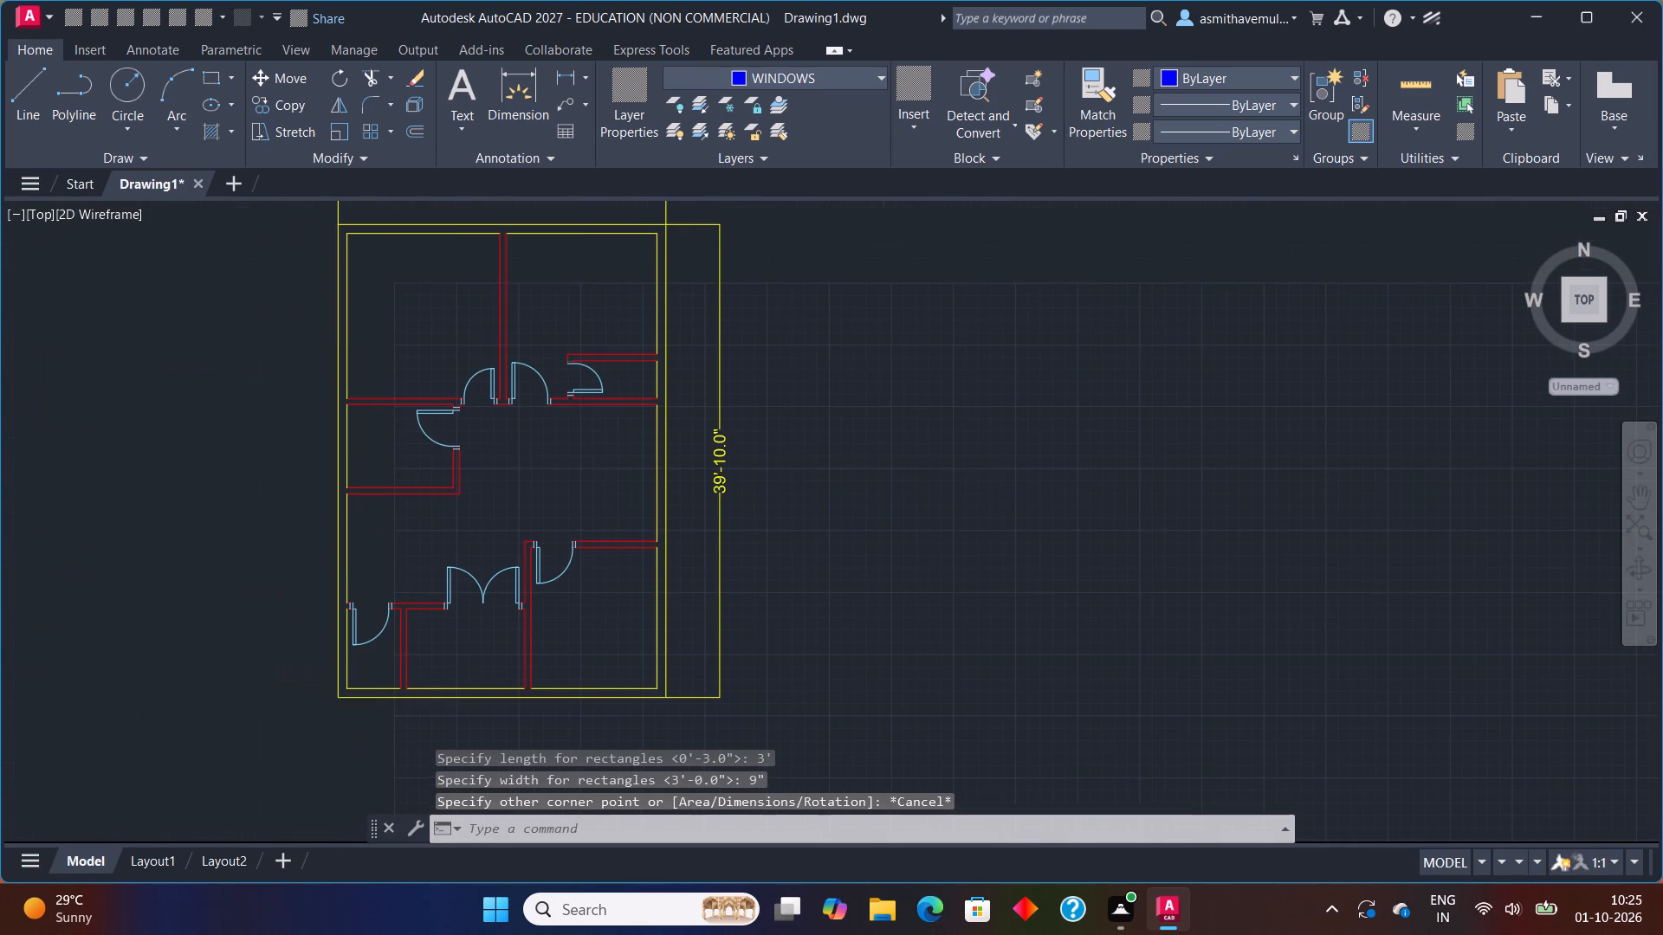
scroll(650, 370, "up", 3)
scroll(645, 365, "down", 1)
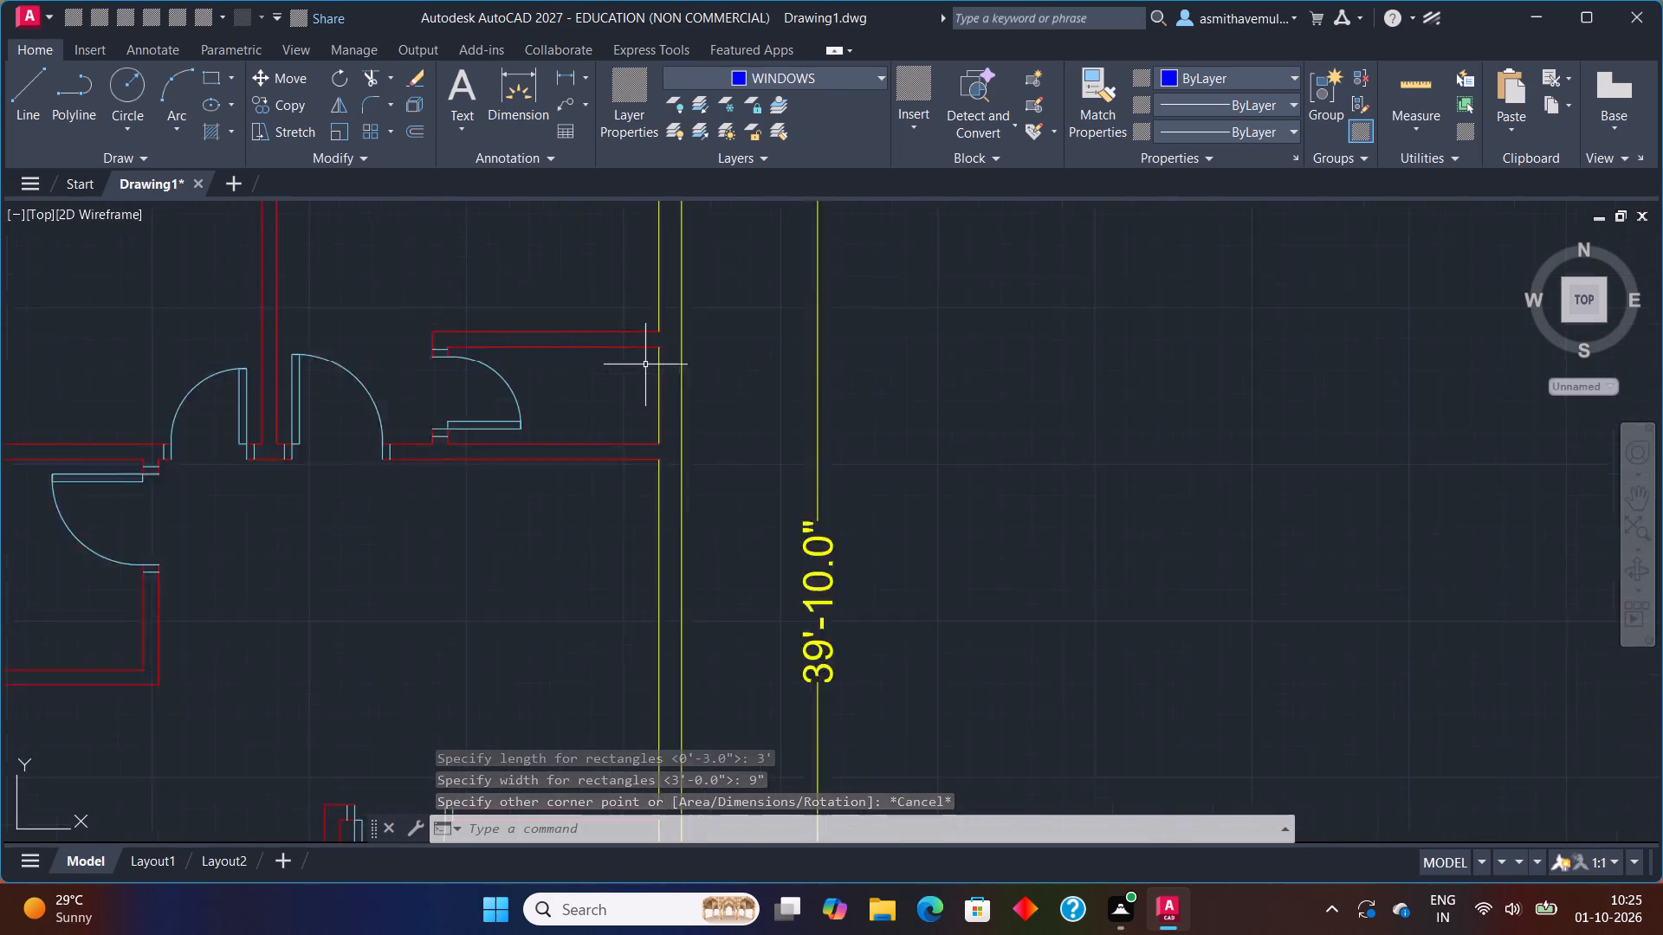
scroll(645, 365, "down", 3)
scroll(736, 355, "up", 1)
type("REC")
key("Return")
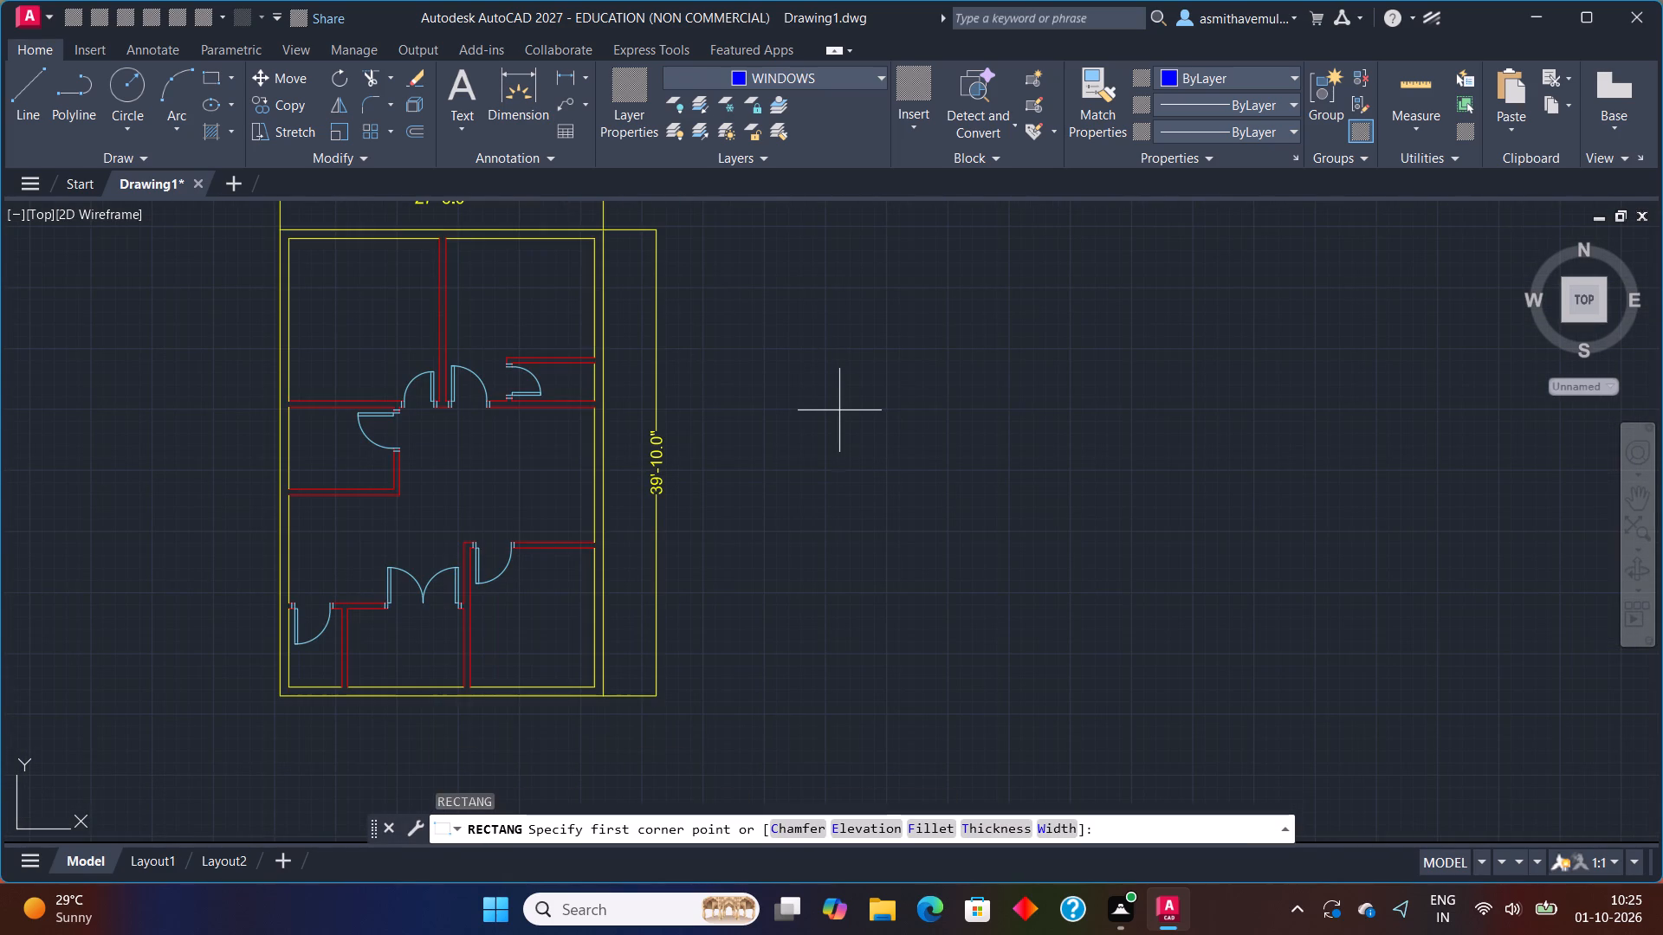
left_click(785, 500)
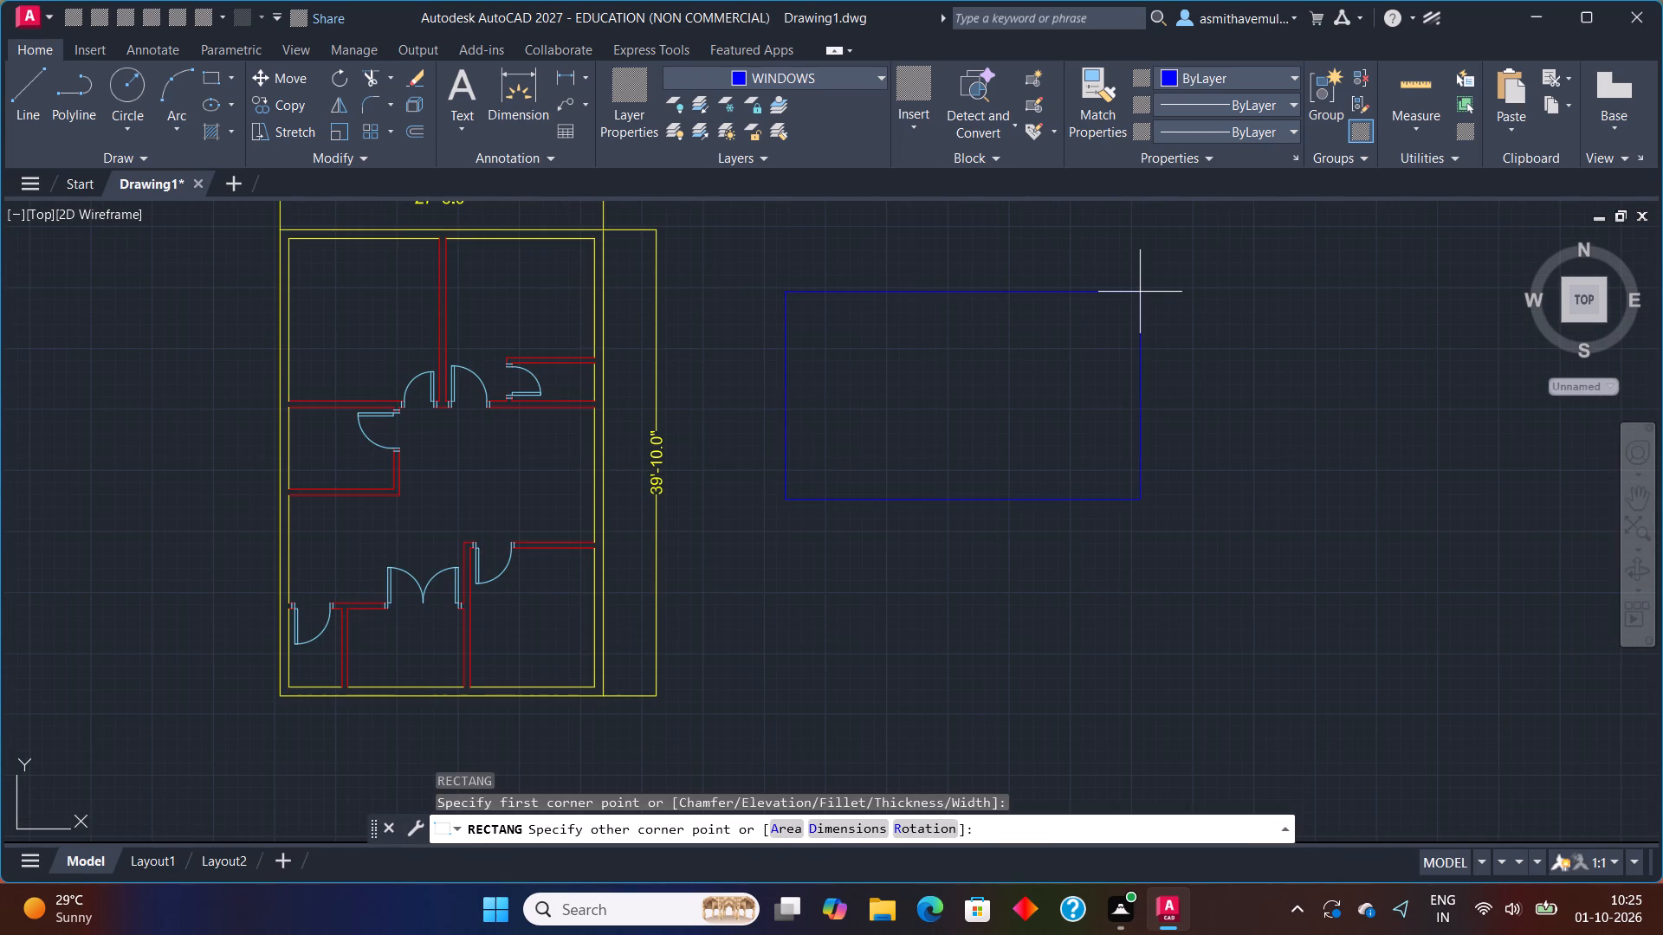
key("d")
key("Return")
type("3'")
key("Return")
key("9")
key("shift+quotedbl")
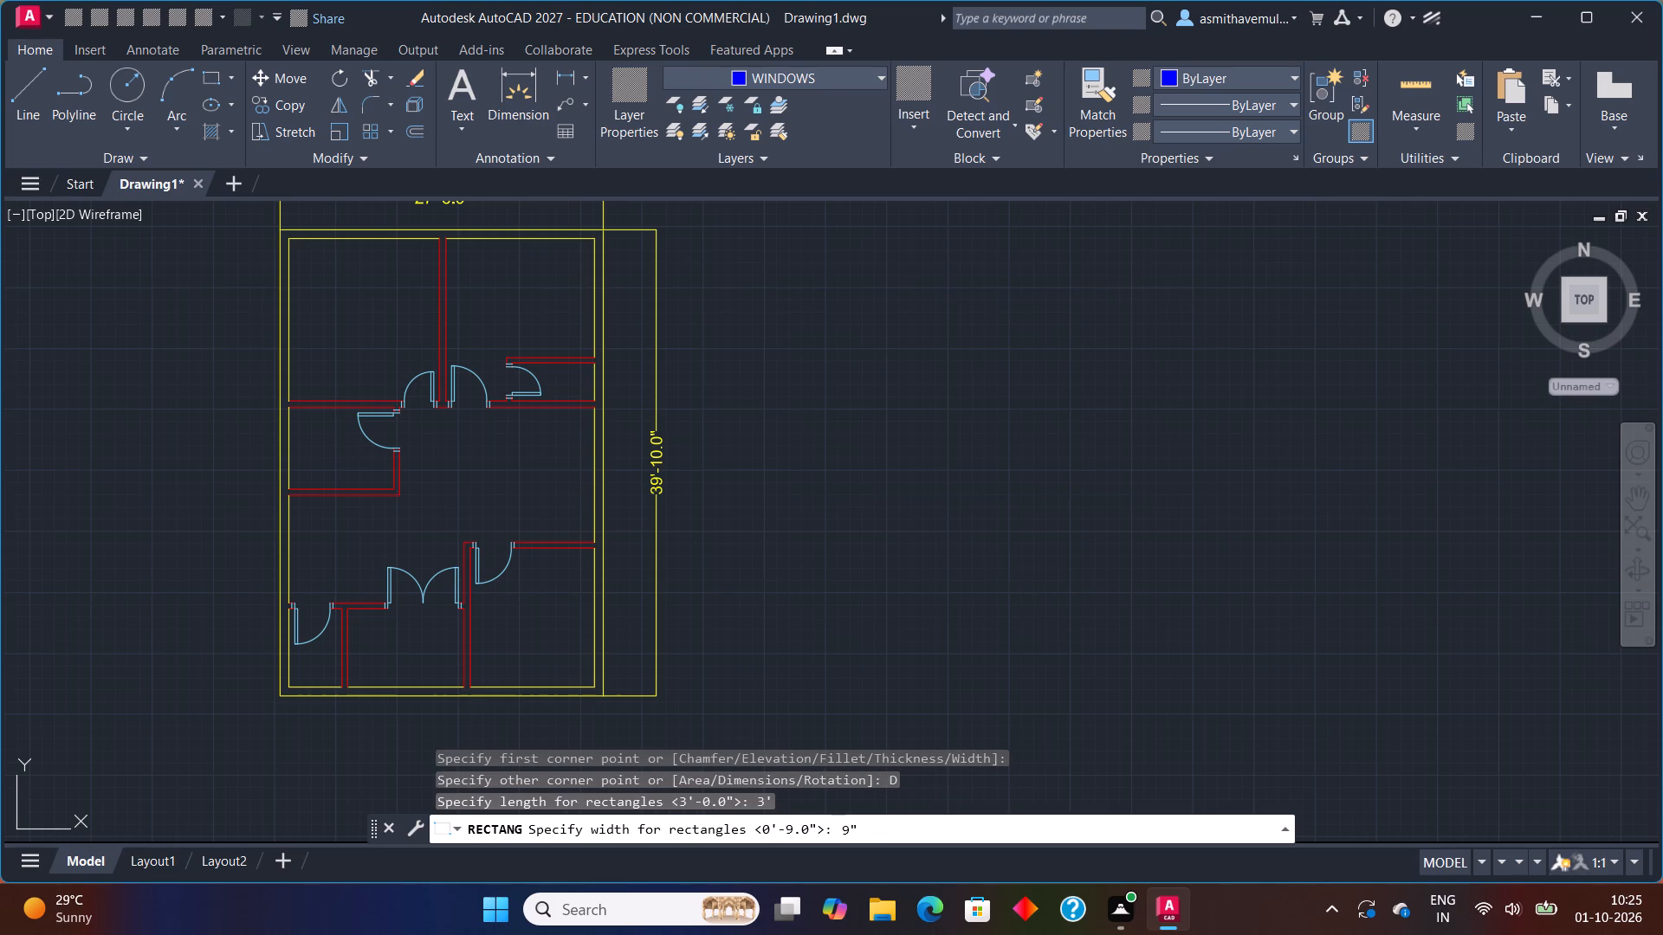
key("Return")
left_click(834, 499)
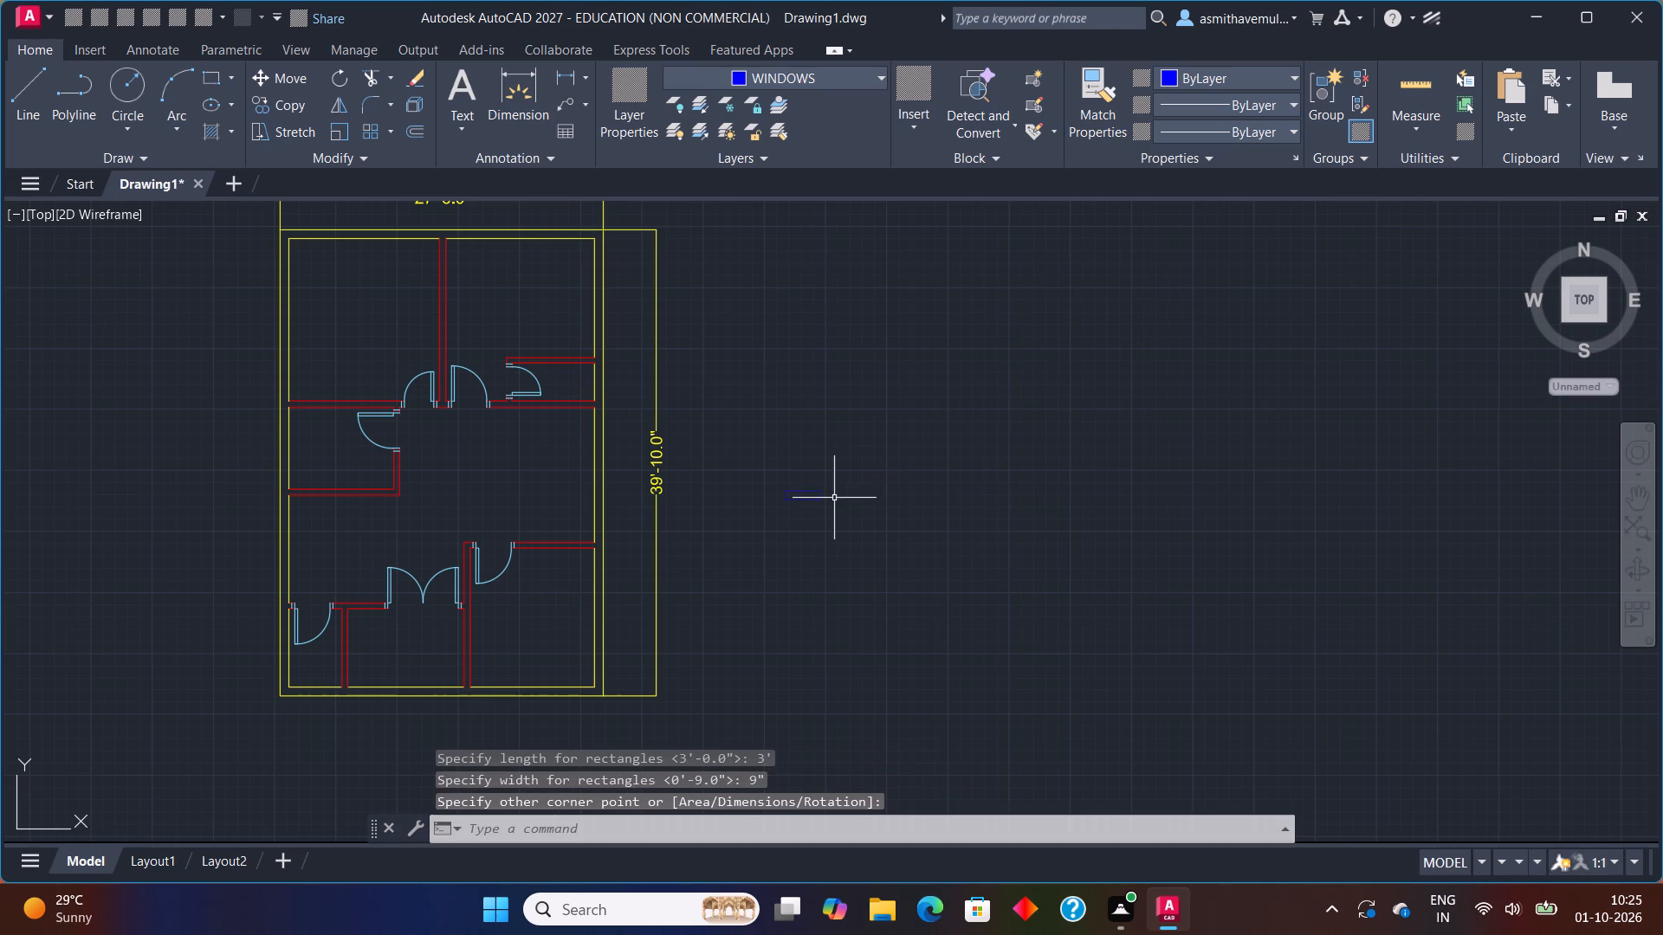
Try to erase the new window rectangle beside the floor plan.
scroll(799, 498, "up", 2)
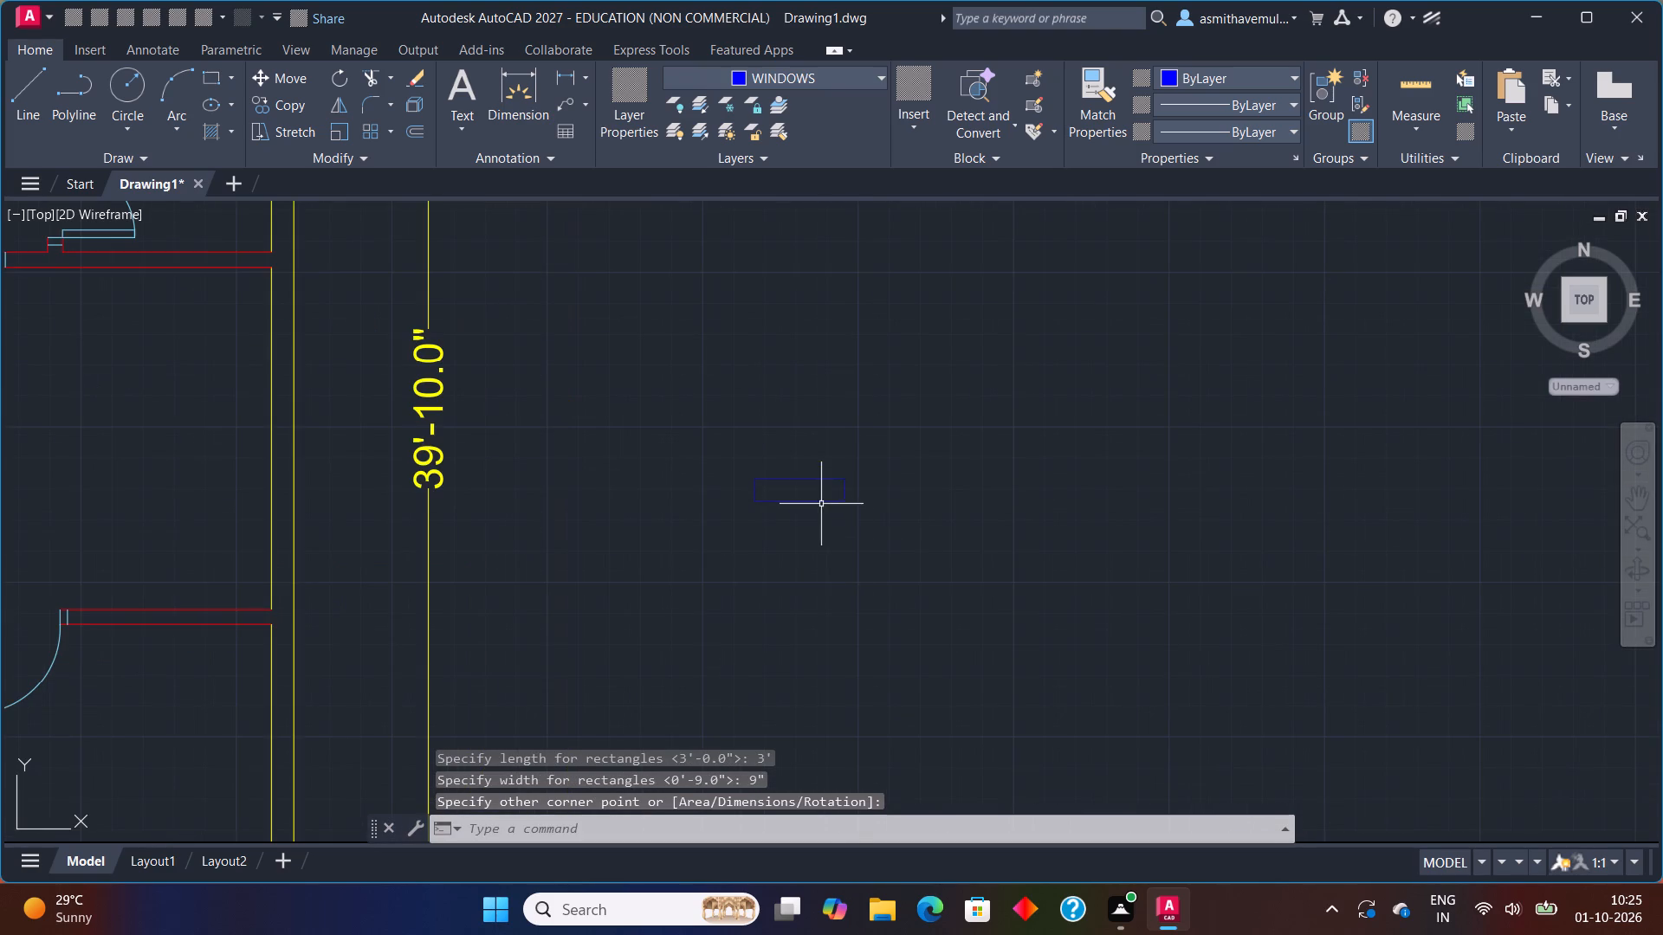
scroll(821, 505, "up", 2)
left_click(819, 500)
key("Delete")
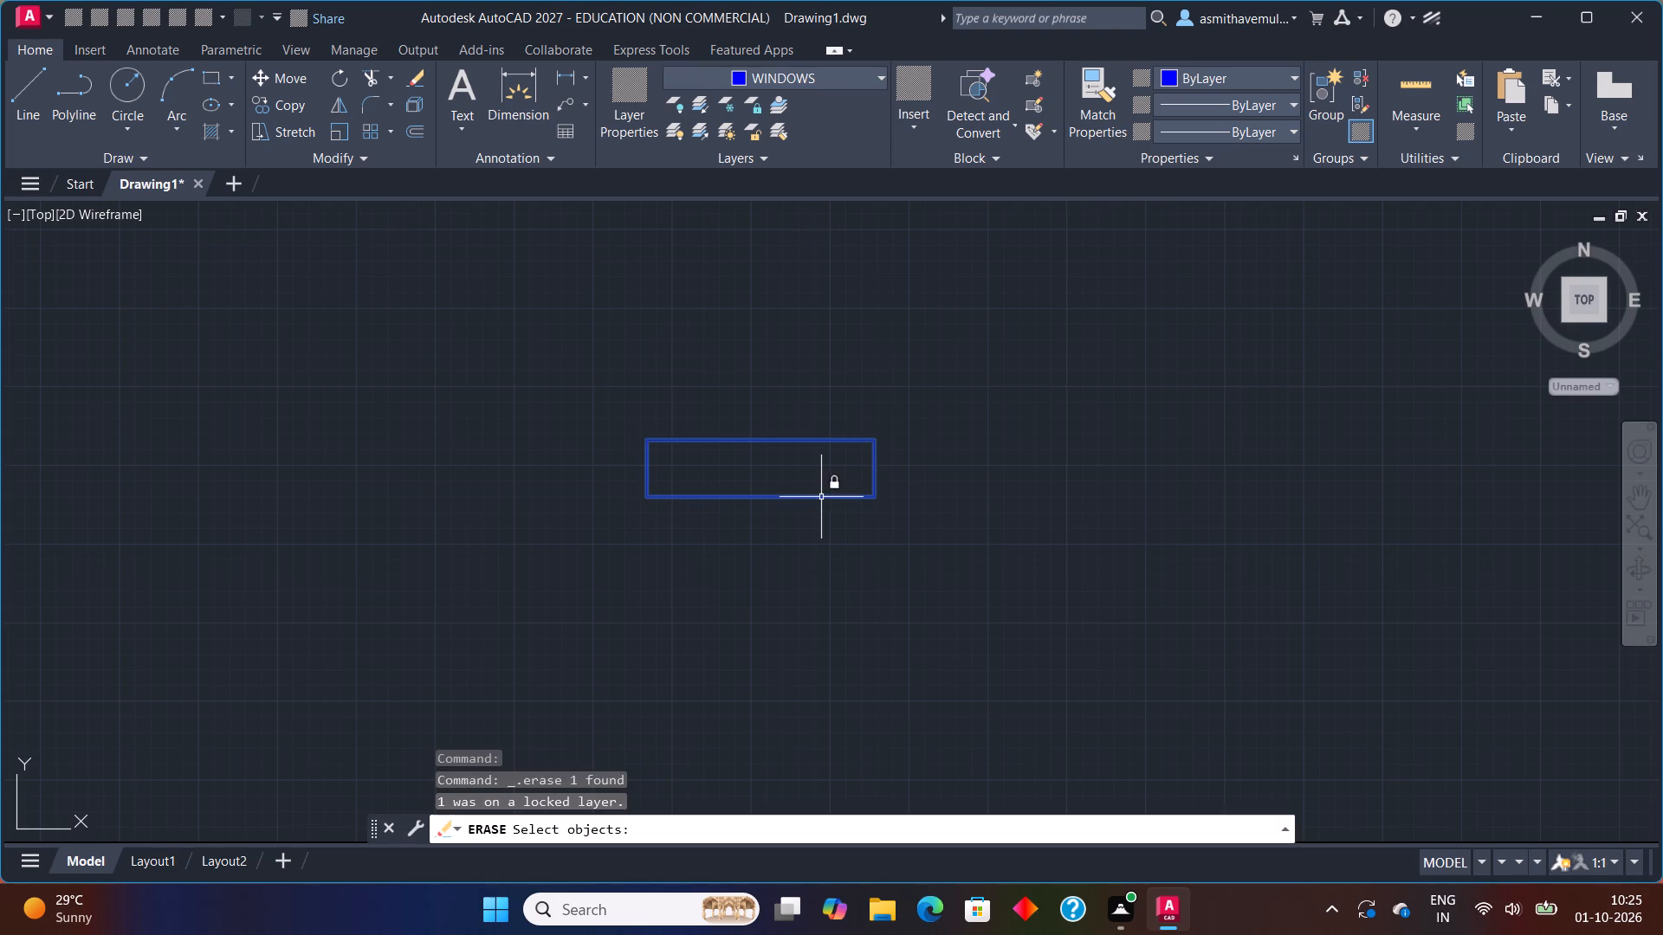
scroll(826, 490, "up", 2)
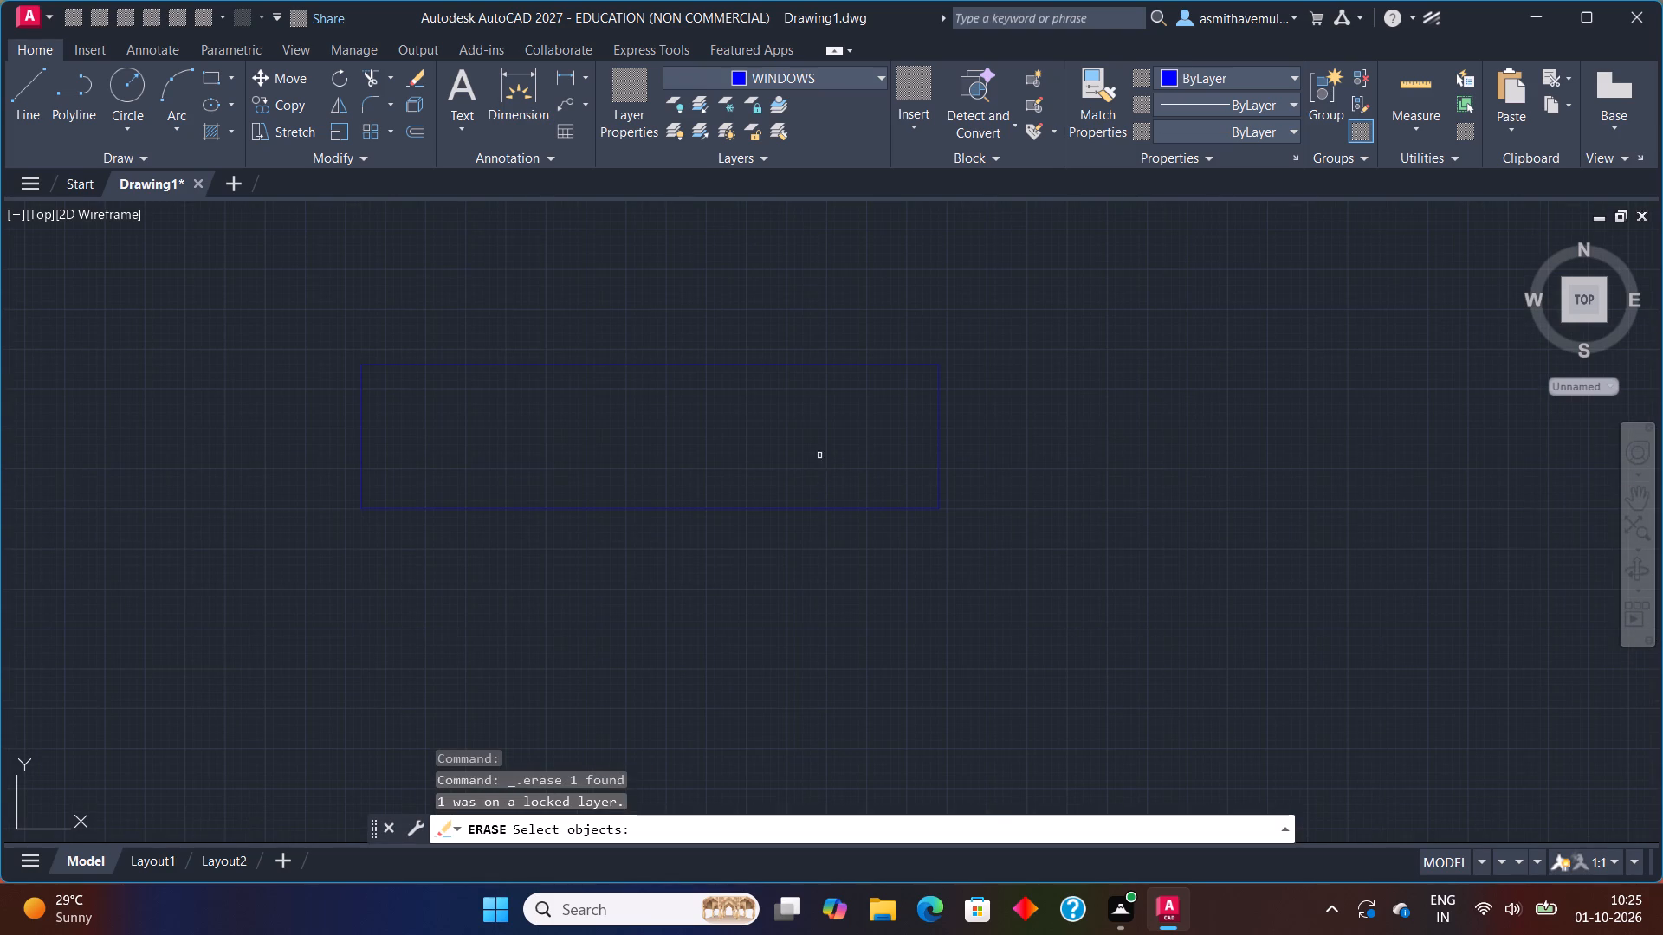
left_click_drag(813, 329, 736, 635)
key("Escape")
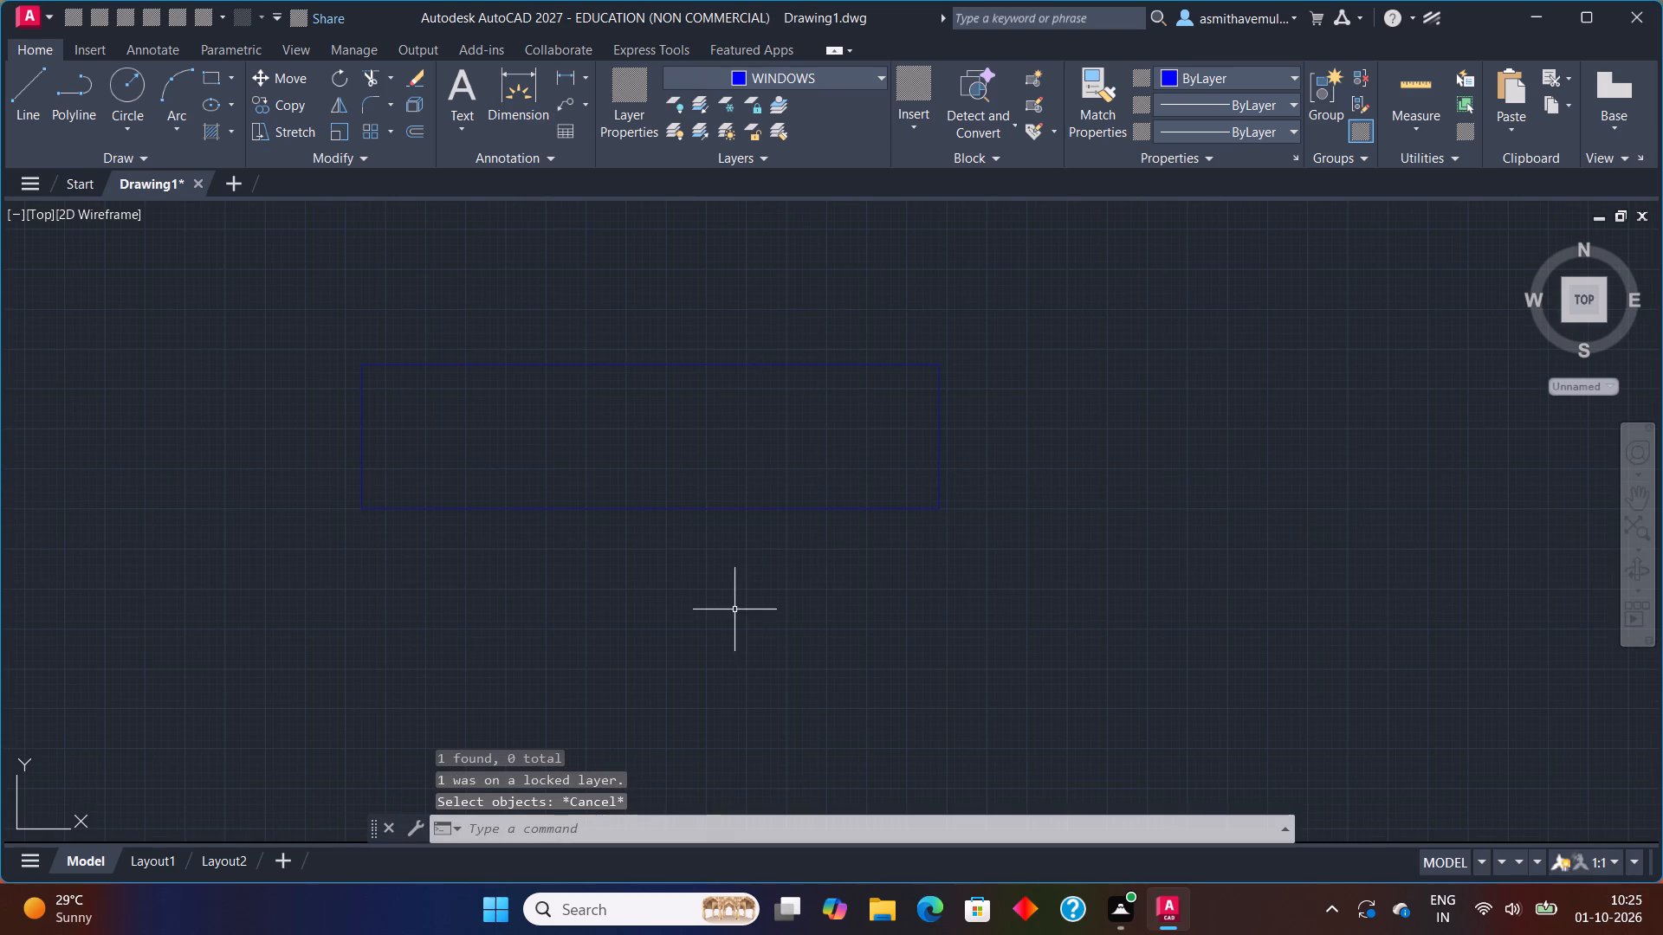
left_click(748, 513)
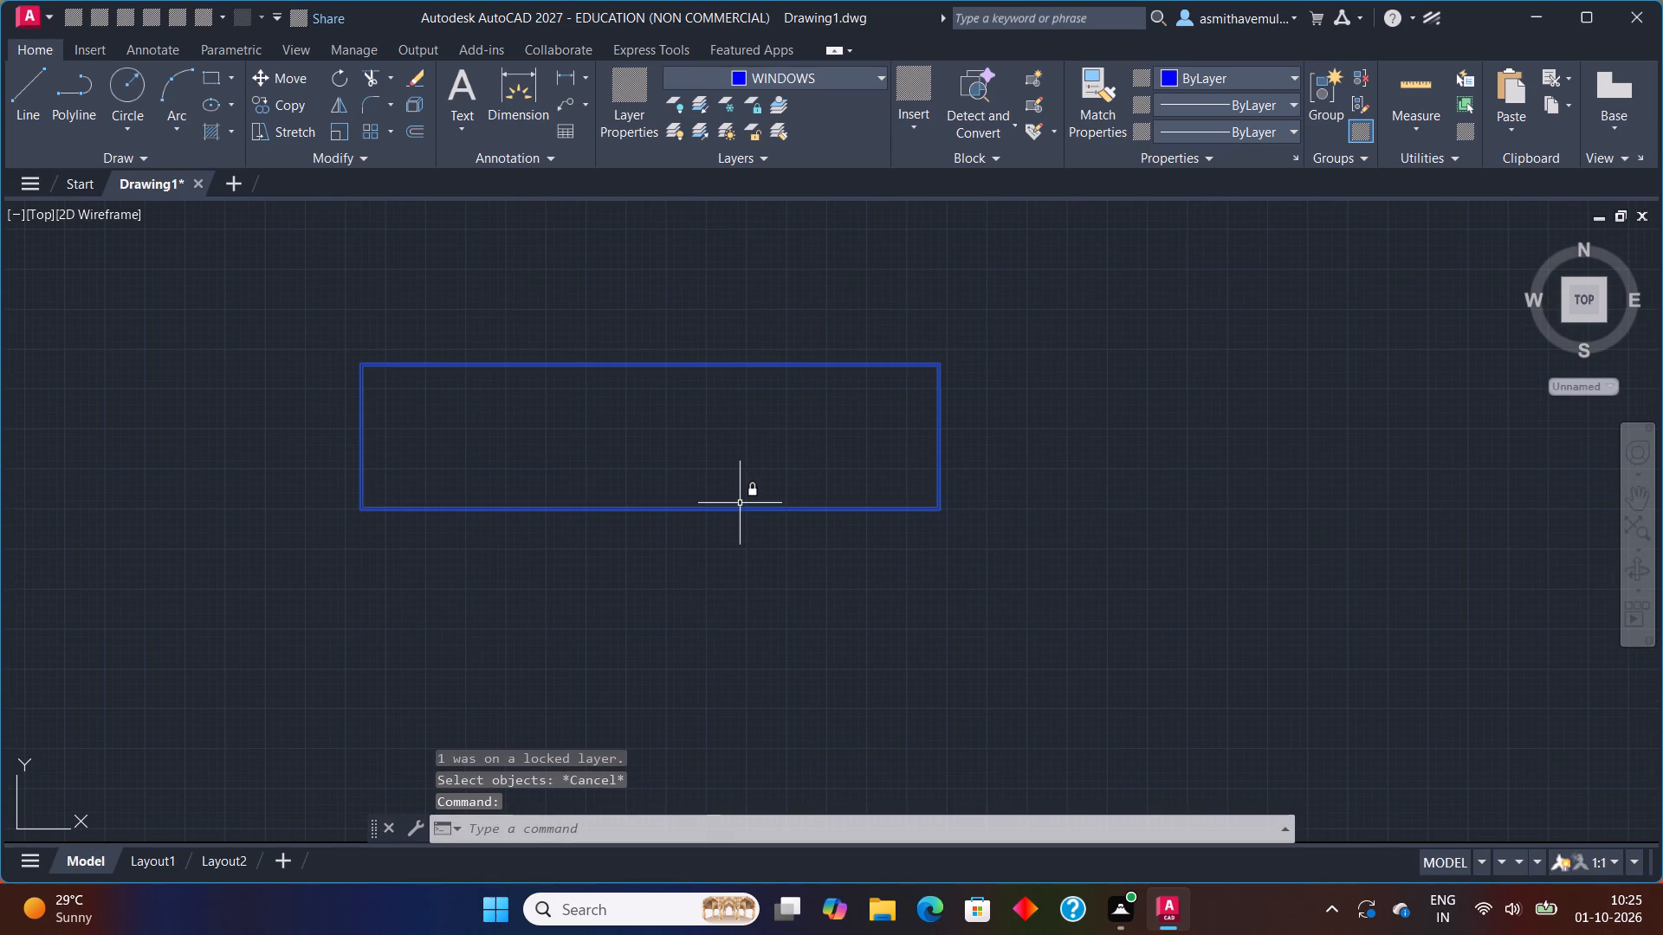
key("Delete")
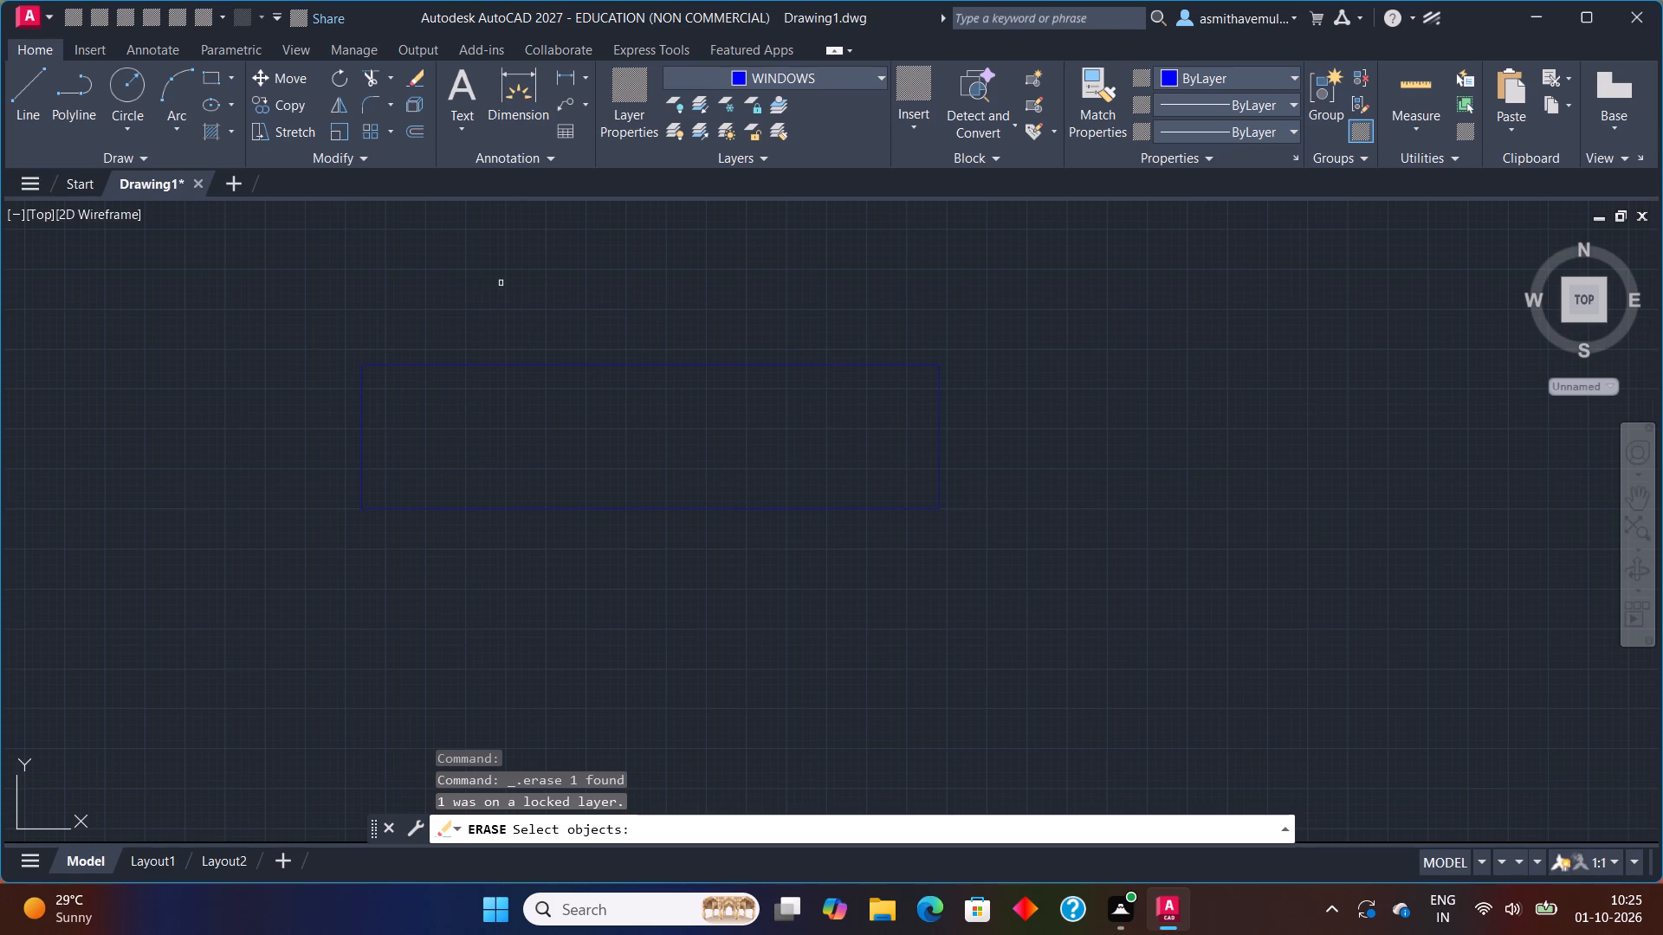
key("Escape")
Unlock the WINDOWS layer in the layer properties and keep it current.
type("LA")
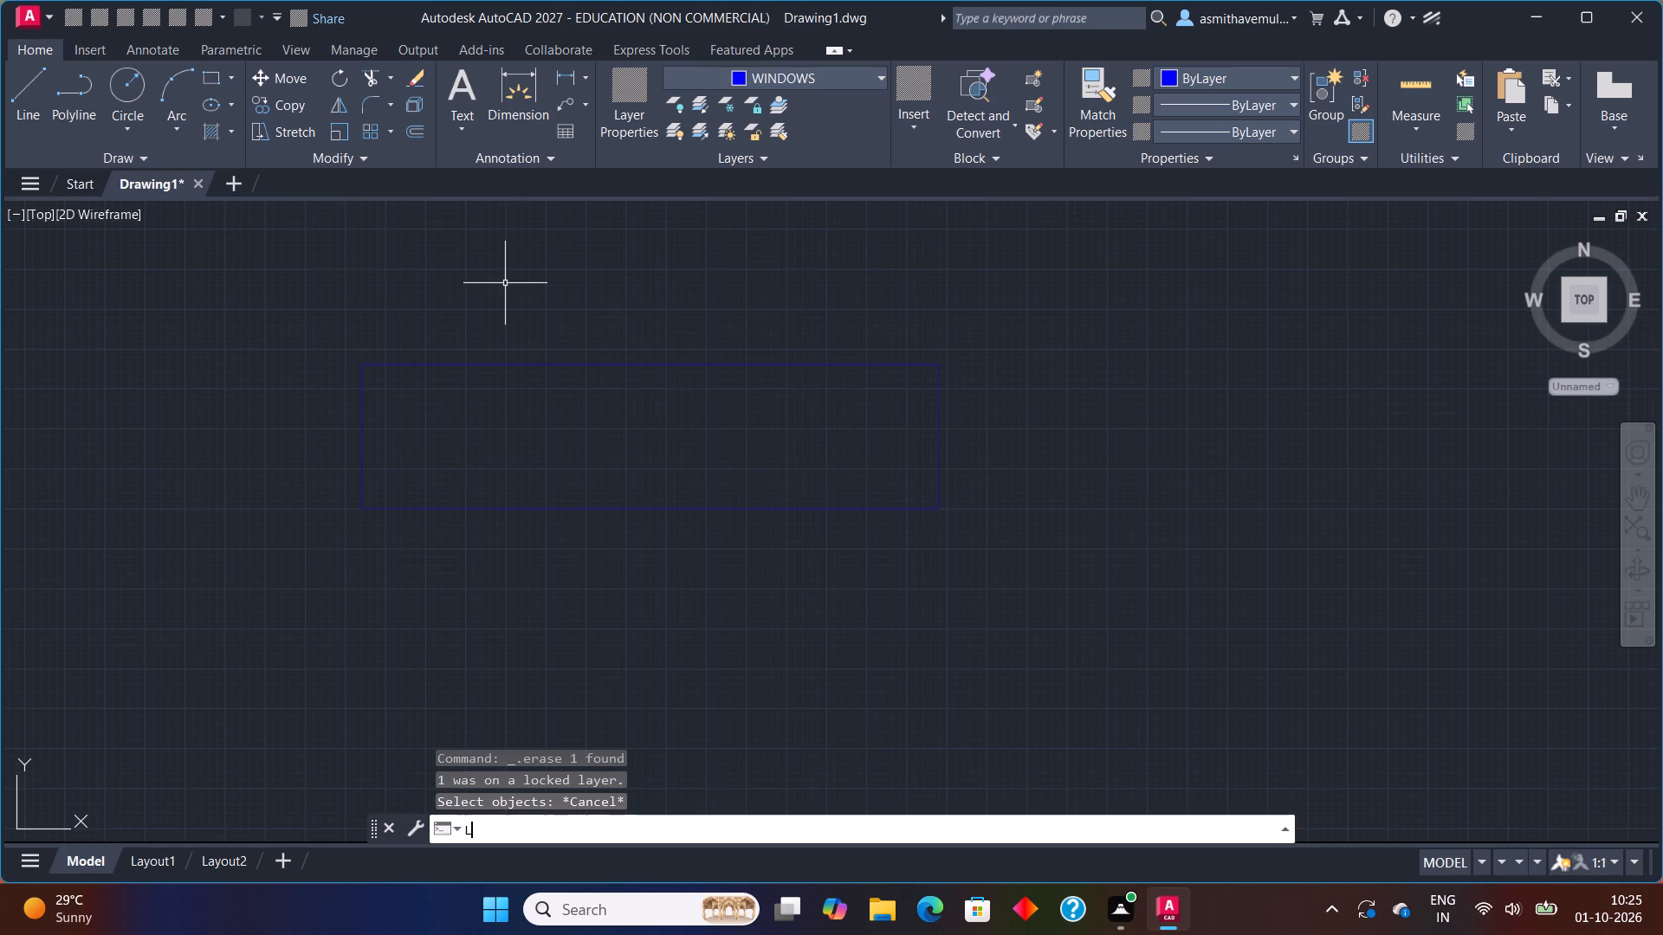
key("Return")
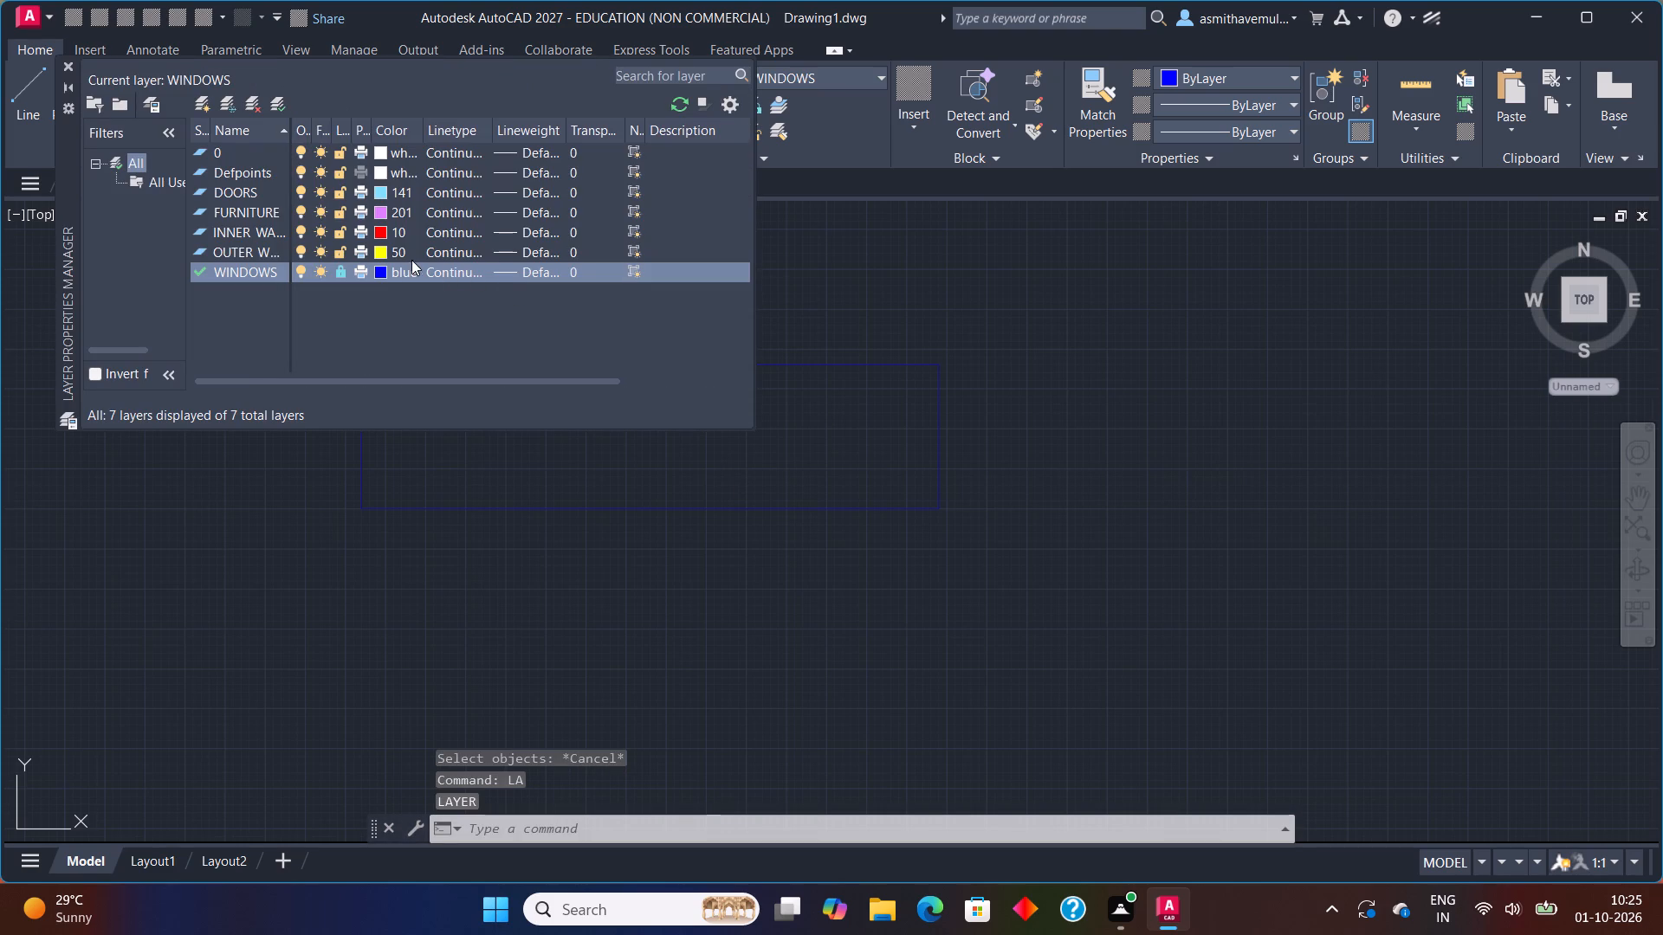
left_click(339, 269)
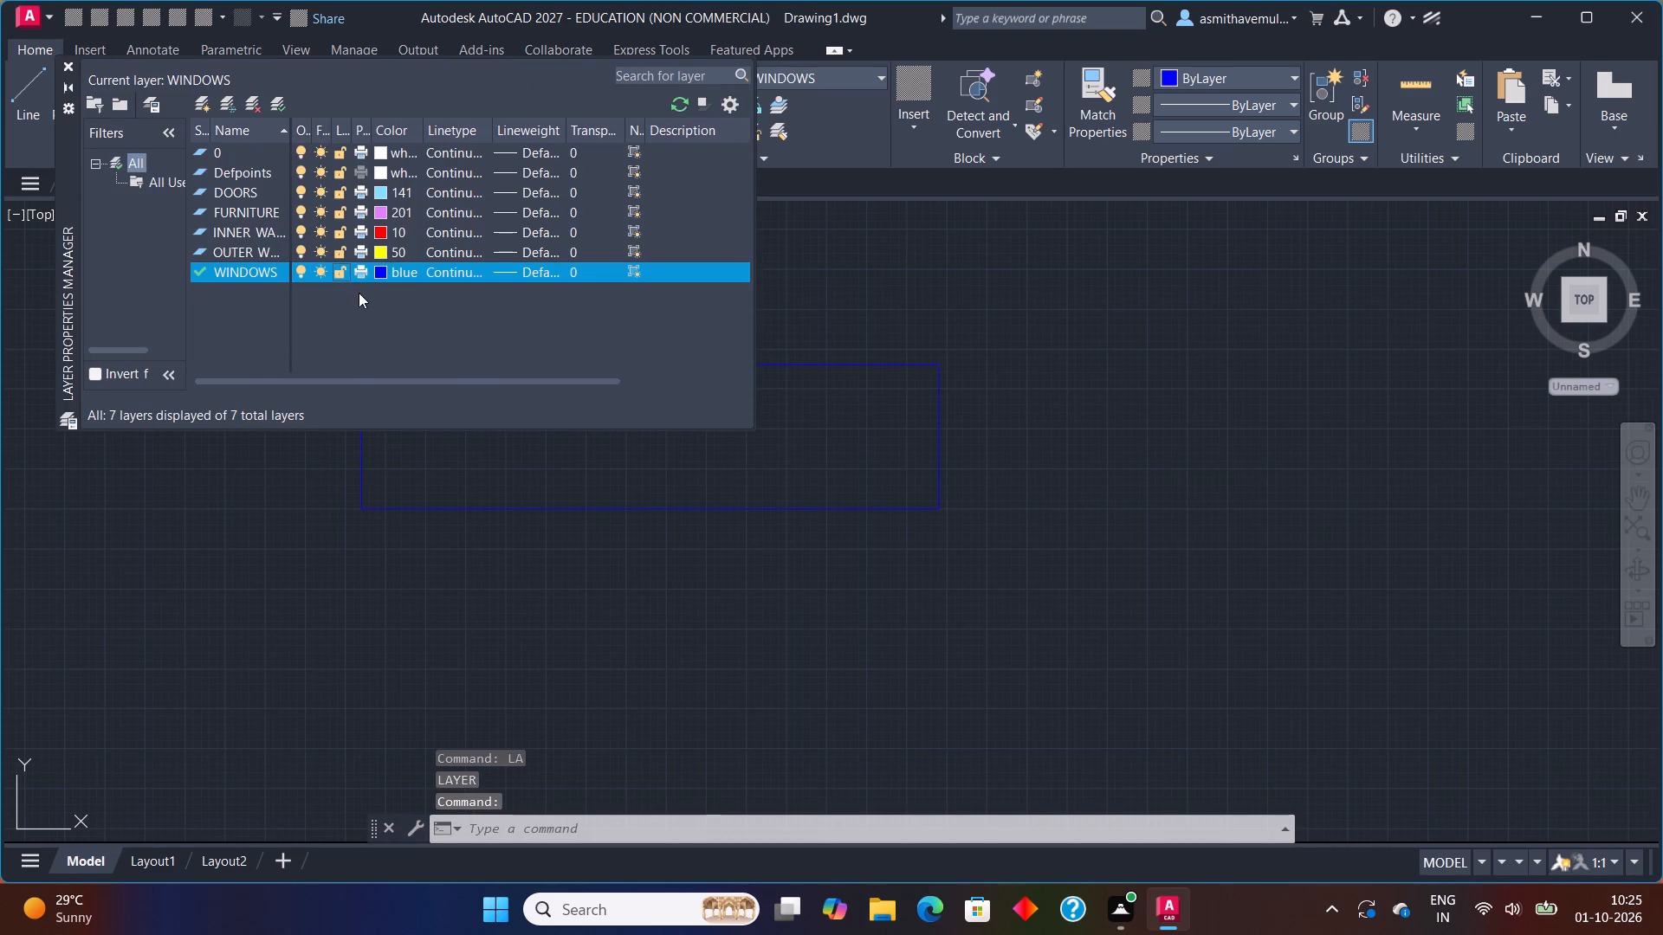
key("Escape")
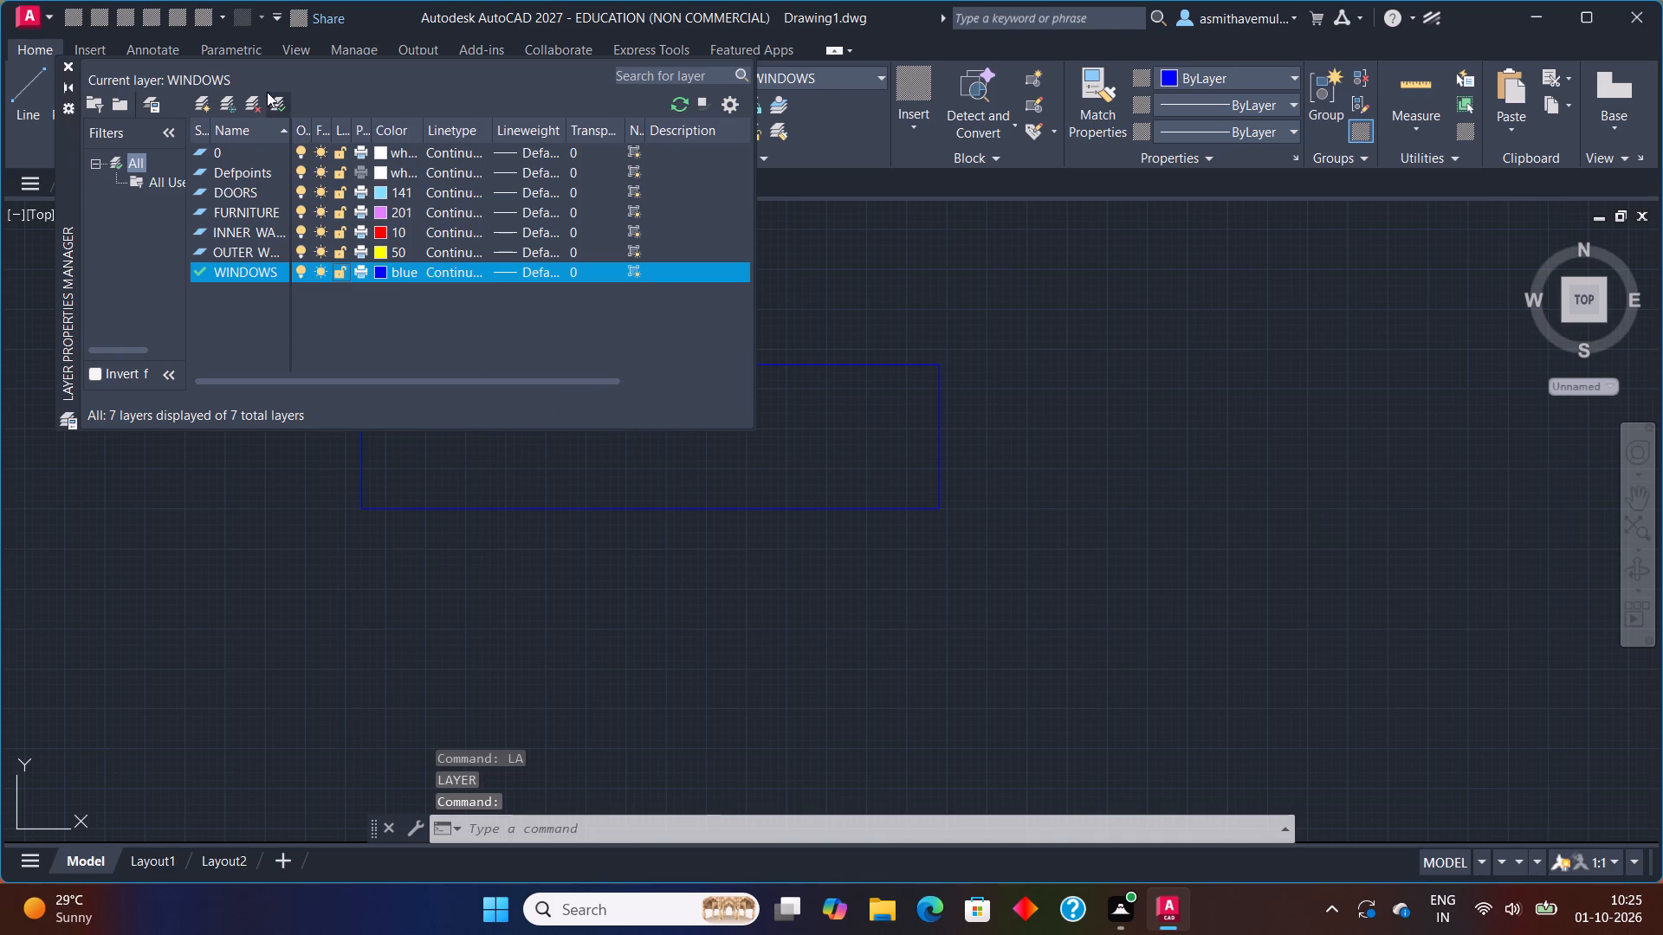
left_click(278, 108)
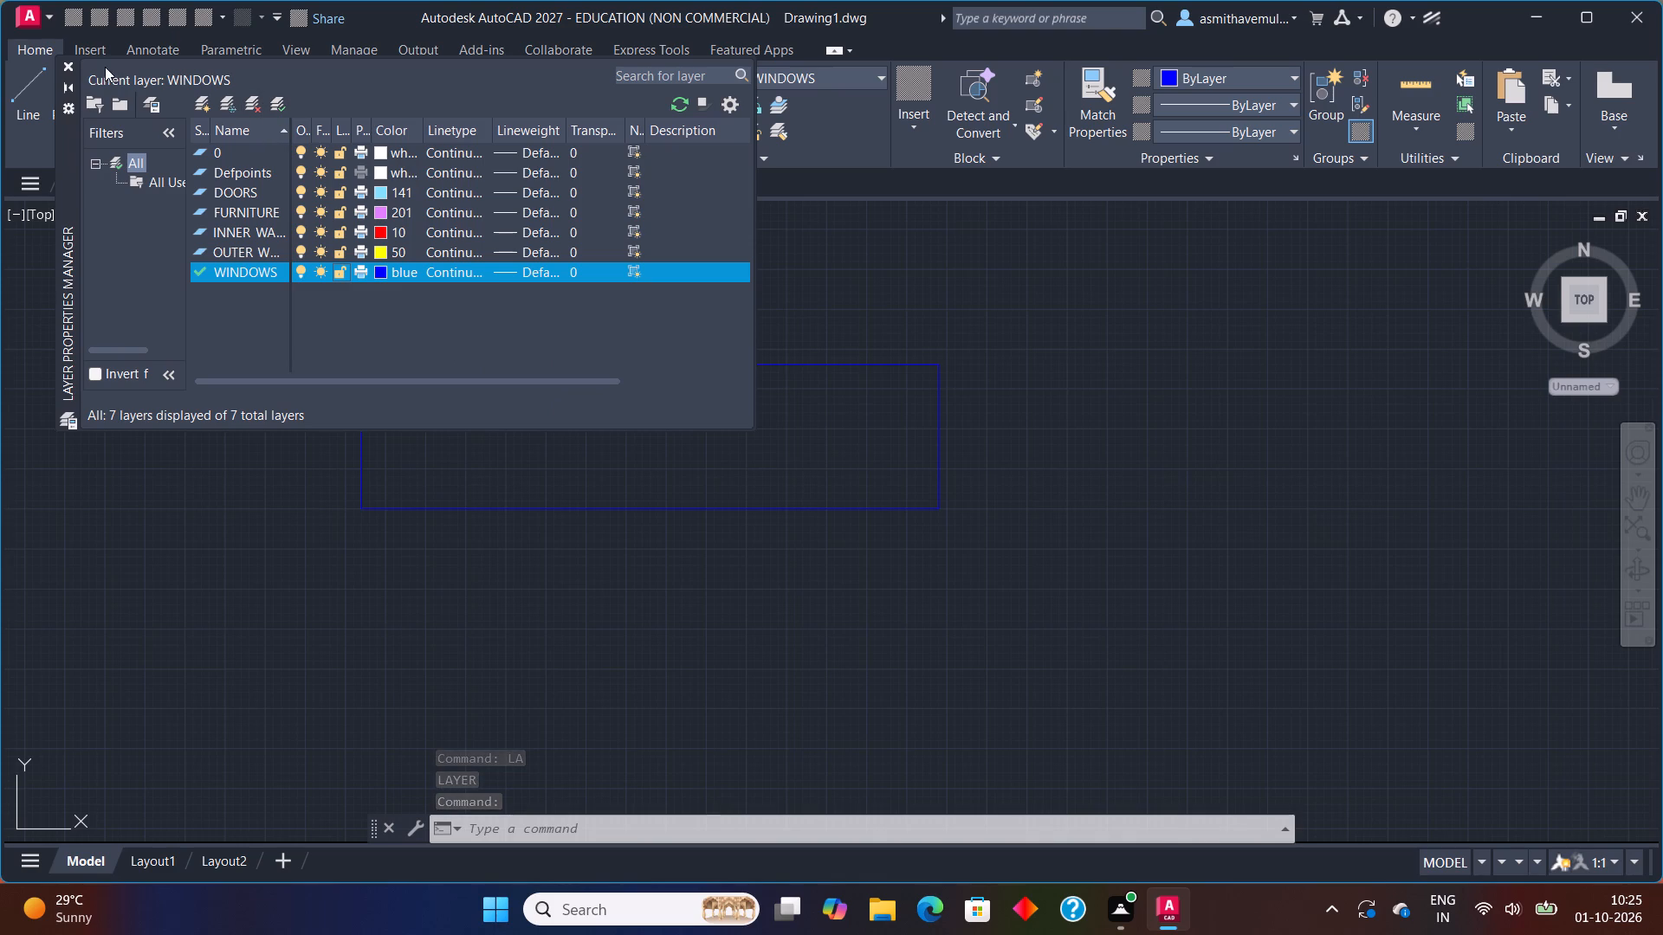
Close the layer properties and explode the blue window rectangle beside the floor plan into separate lines.
left_click(61, 63)
scroll(1017, 487, "down", 2)
scroll(745, 550, "down", 3)
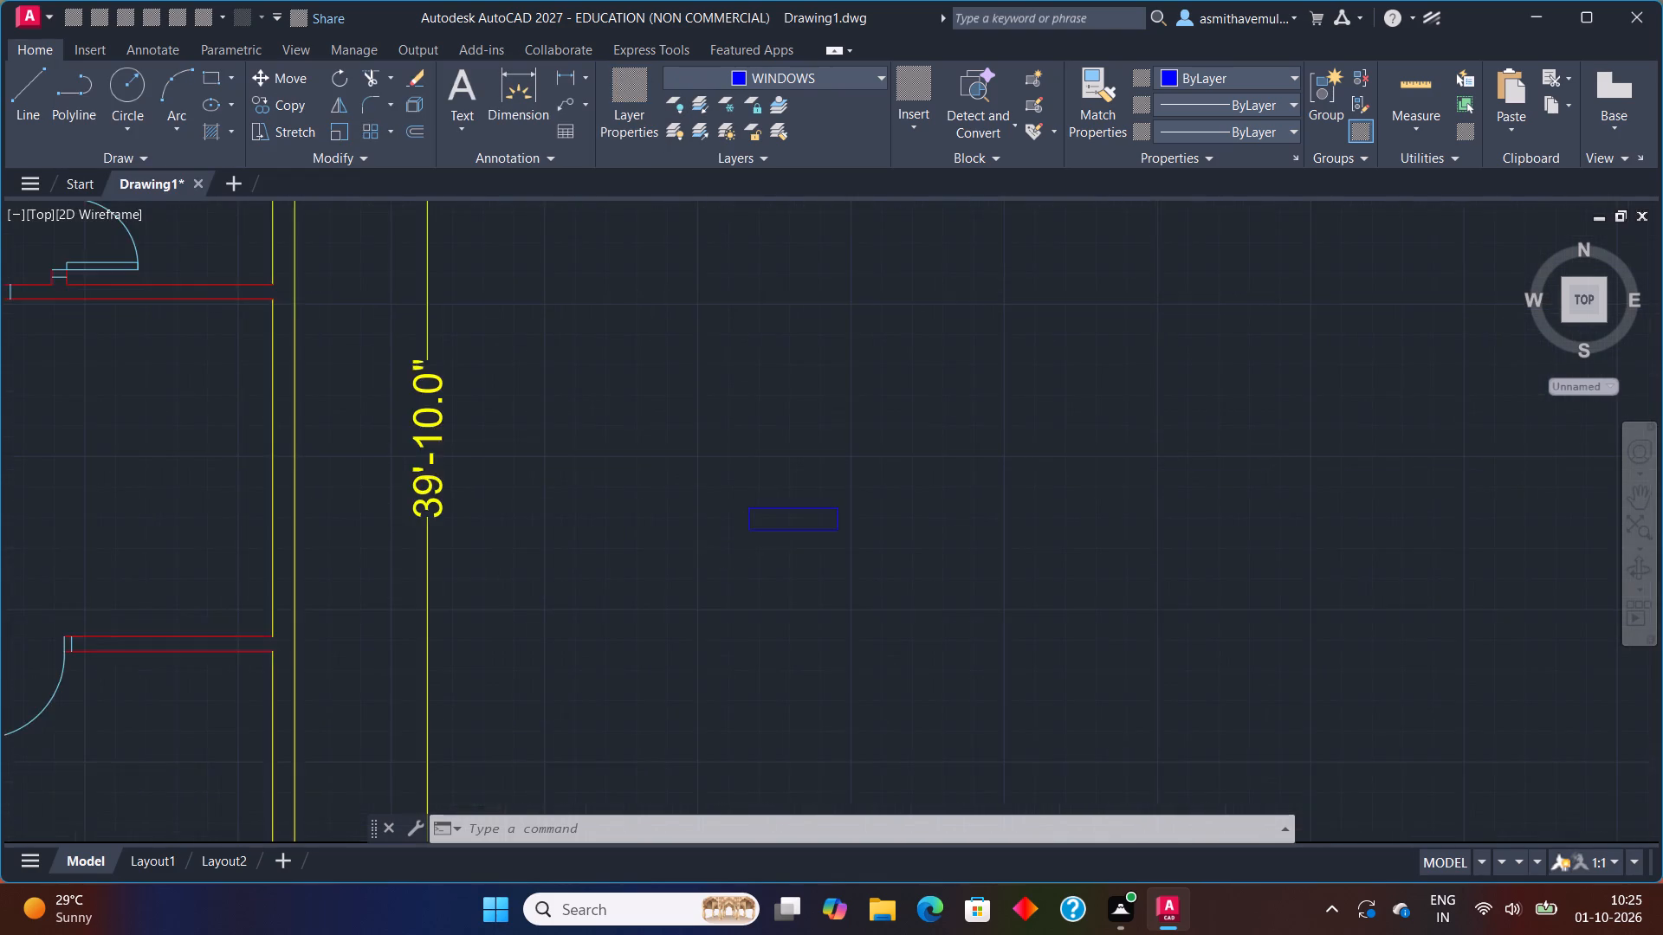
scroll(743, 554, "down", 1)
middle_click_drag(647, 616, 698, 544)
scroll(822, 491, "up", 2)
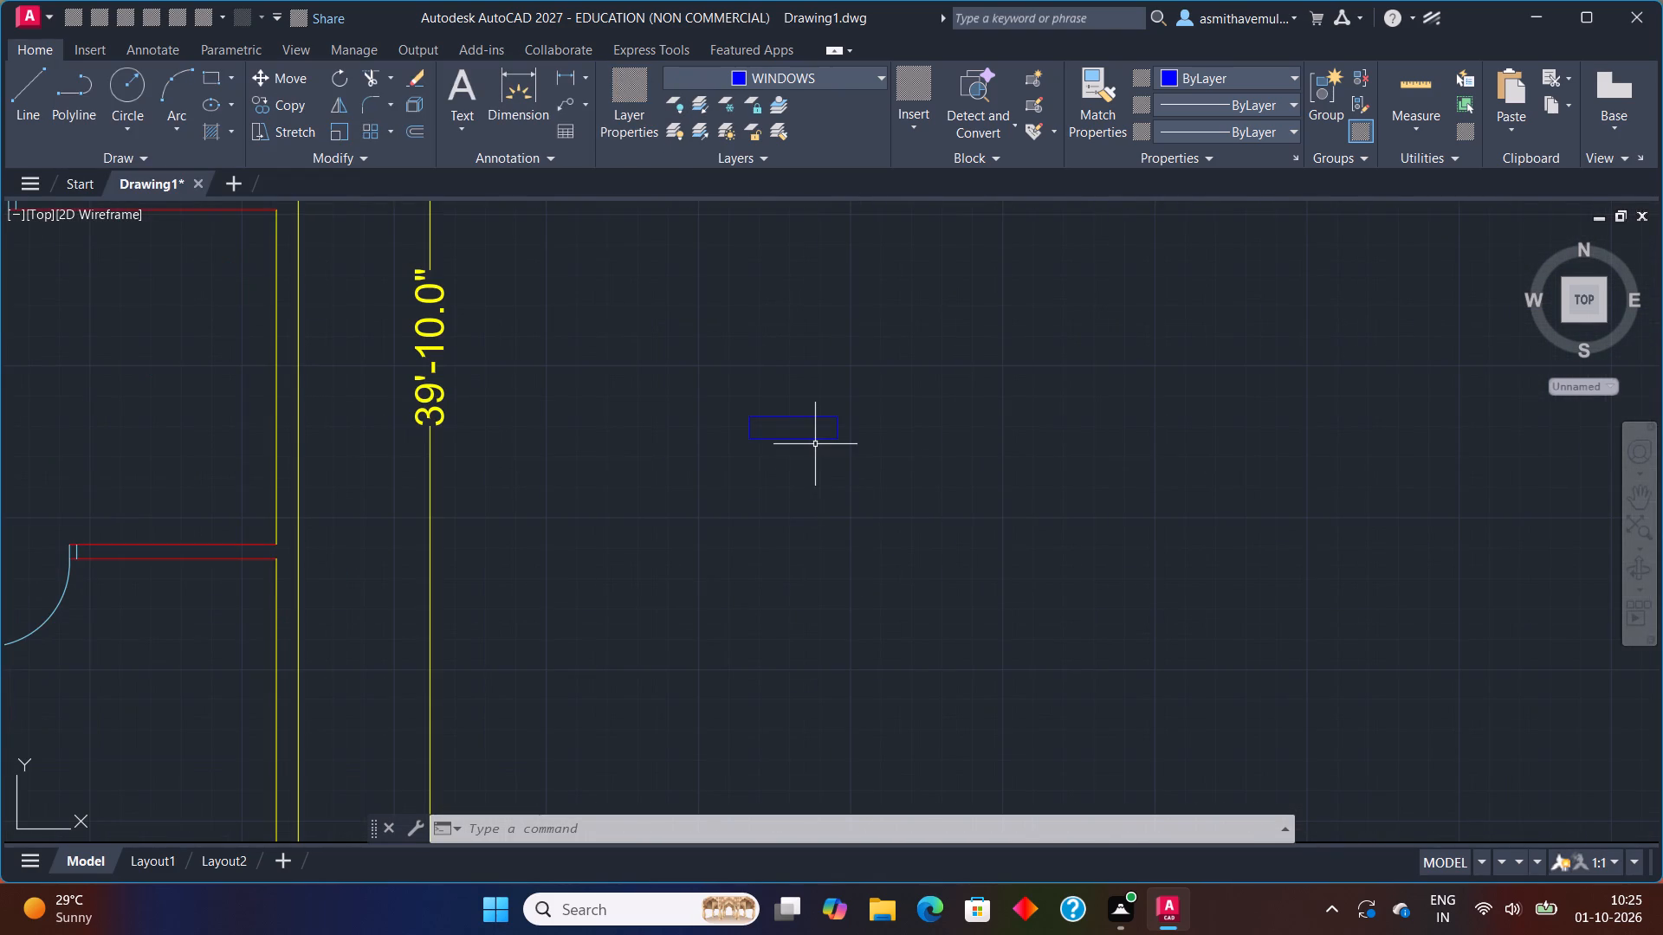
left_click(812, 442)
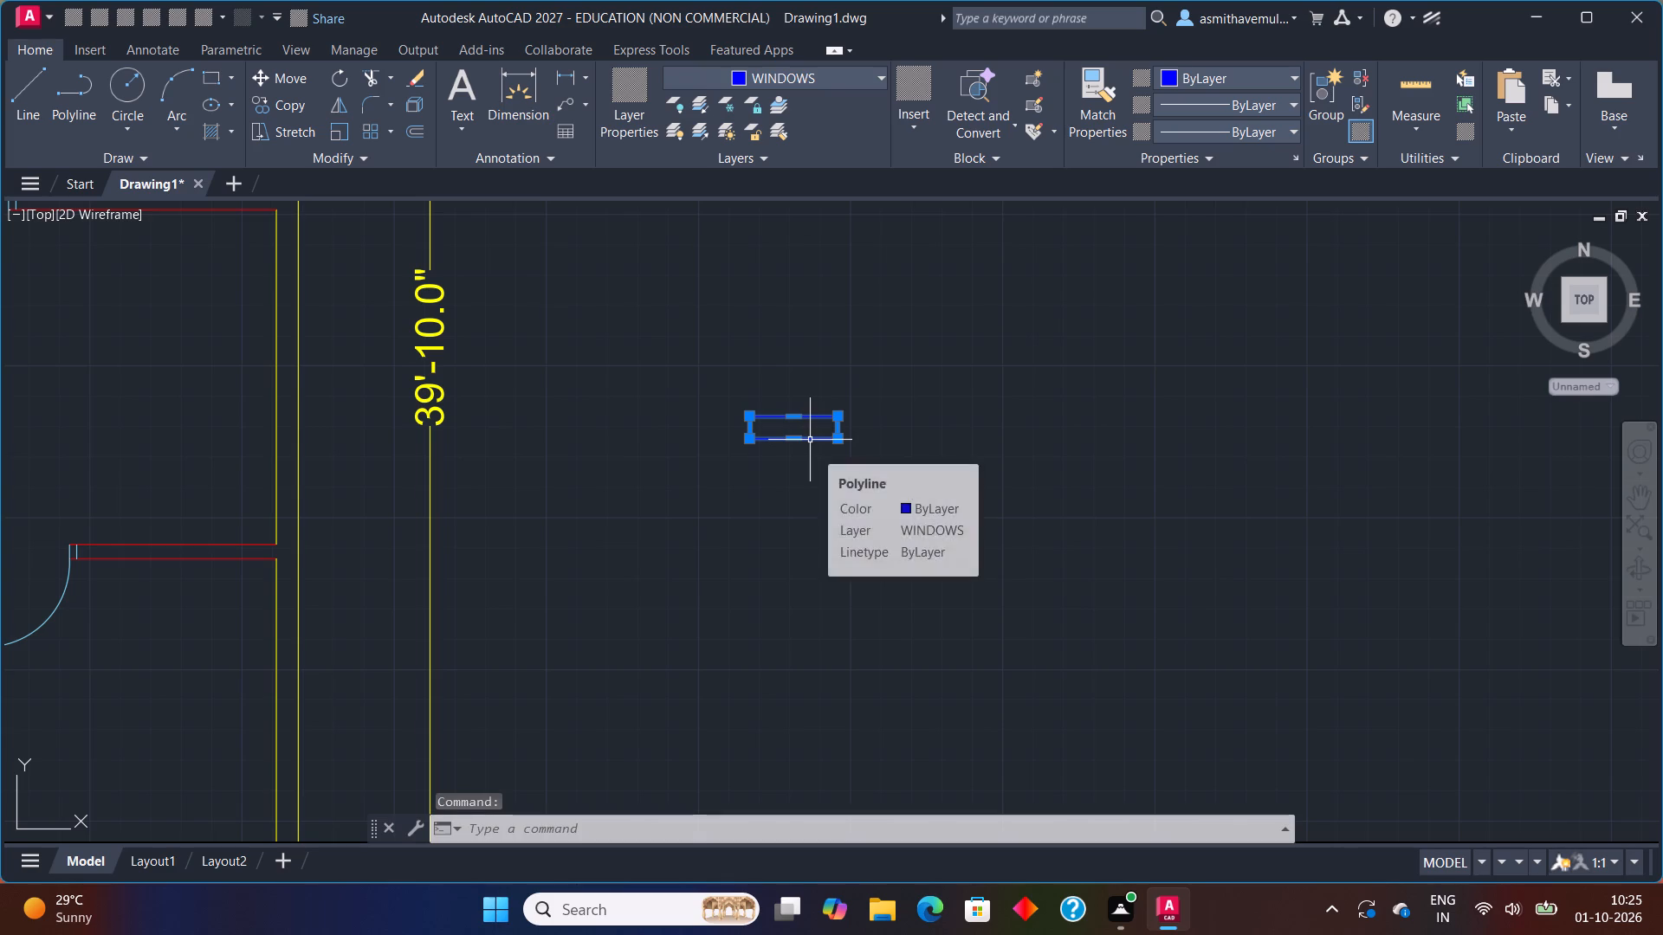
key("x")
key("Return")
Draw a horizontal centre line through the window rectangle, from the midpoint of one short side to the midpoint of the other.
scroll(806, 437, "up", 1)
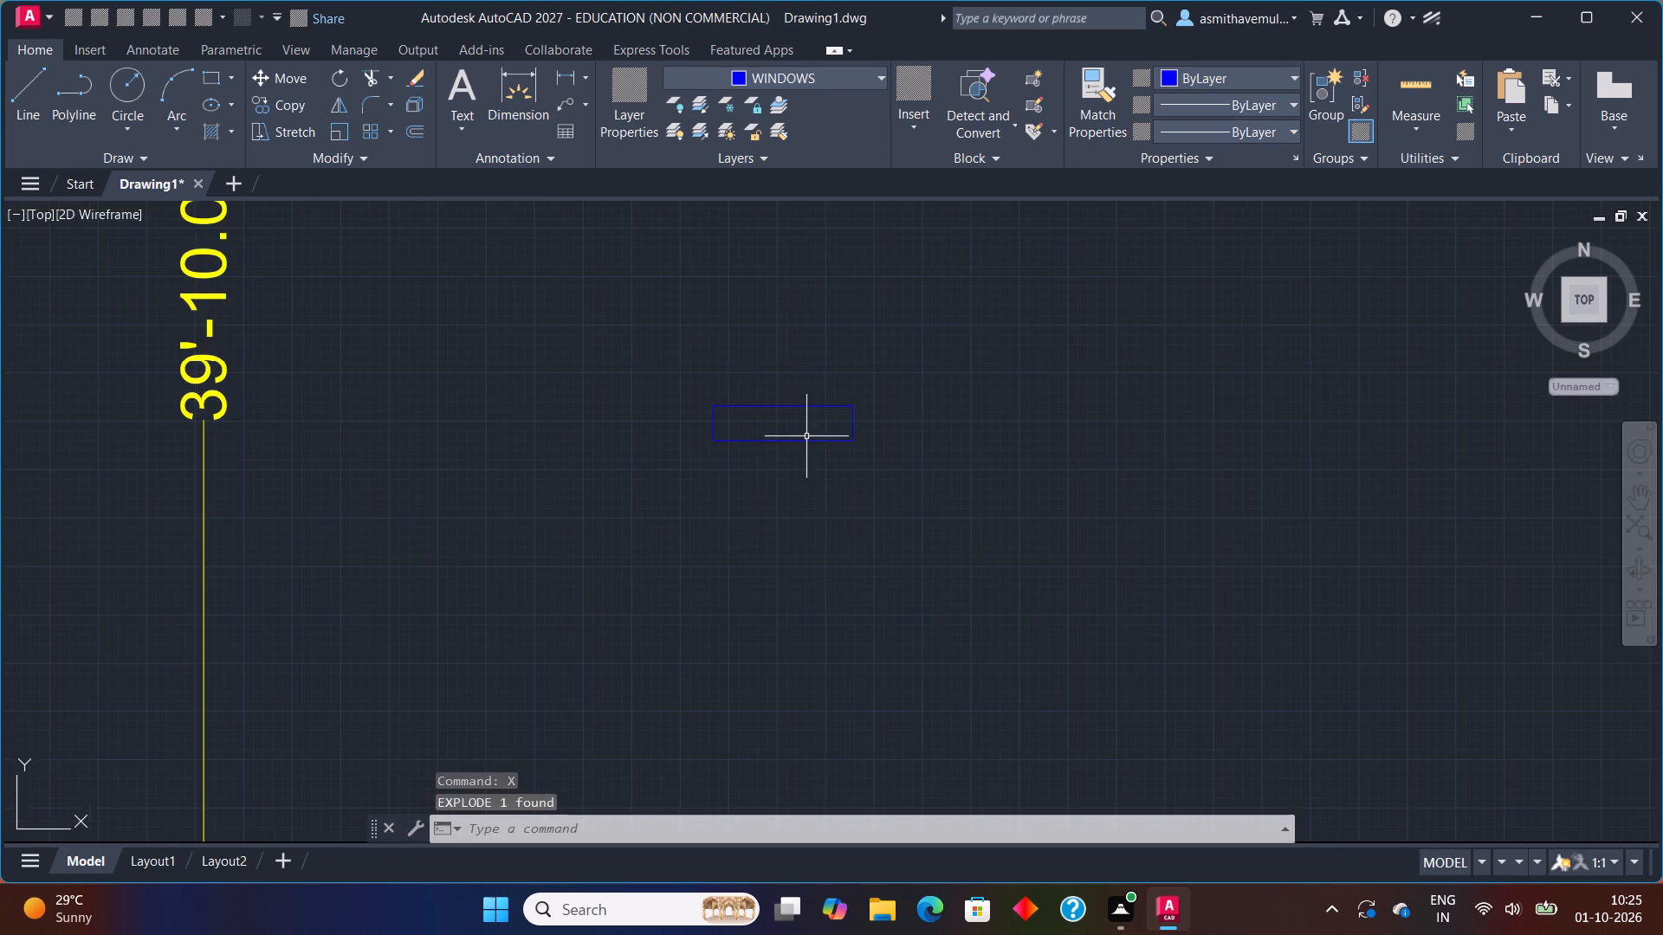
scroll(806, 437, "up", 1)
key("l")
key("Return")
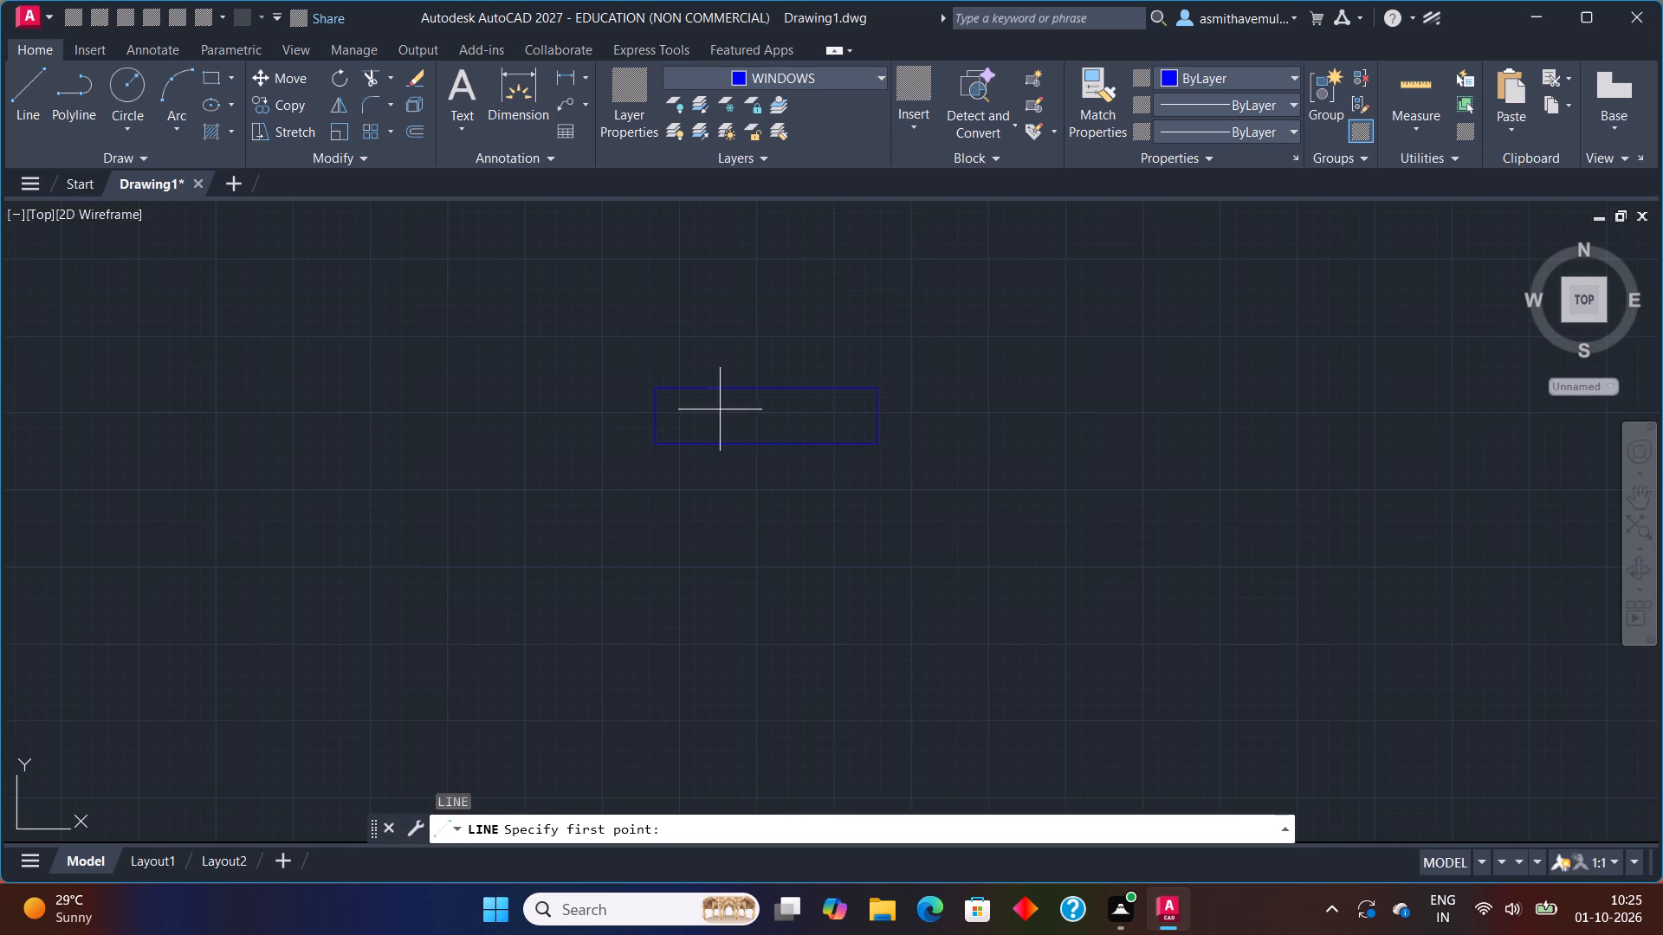
scroll(721, 409, "up", 1)
left_click(616, 422)
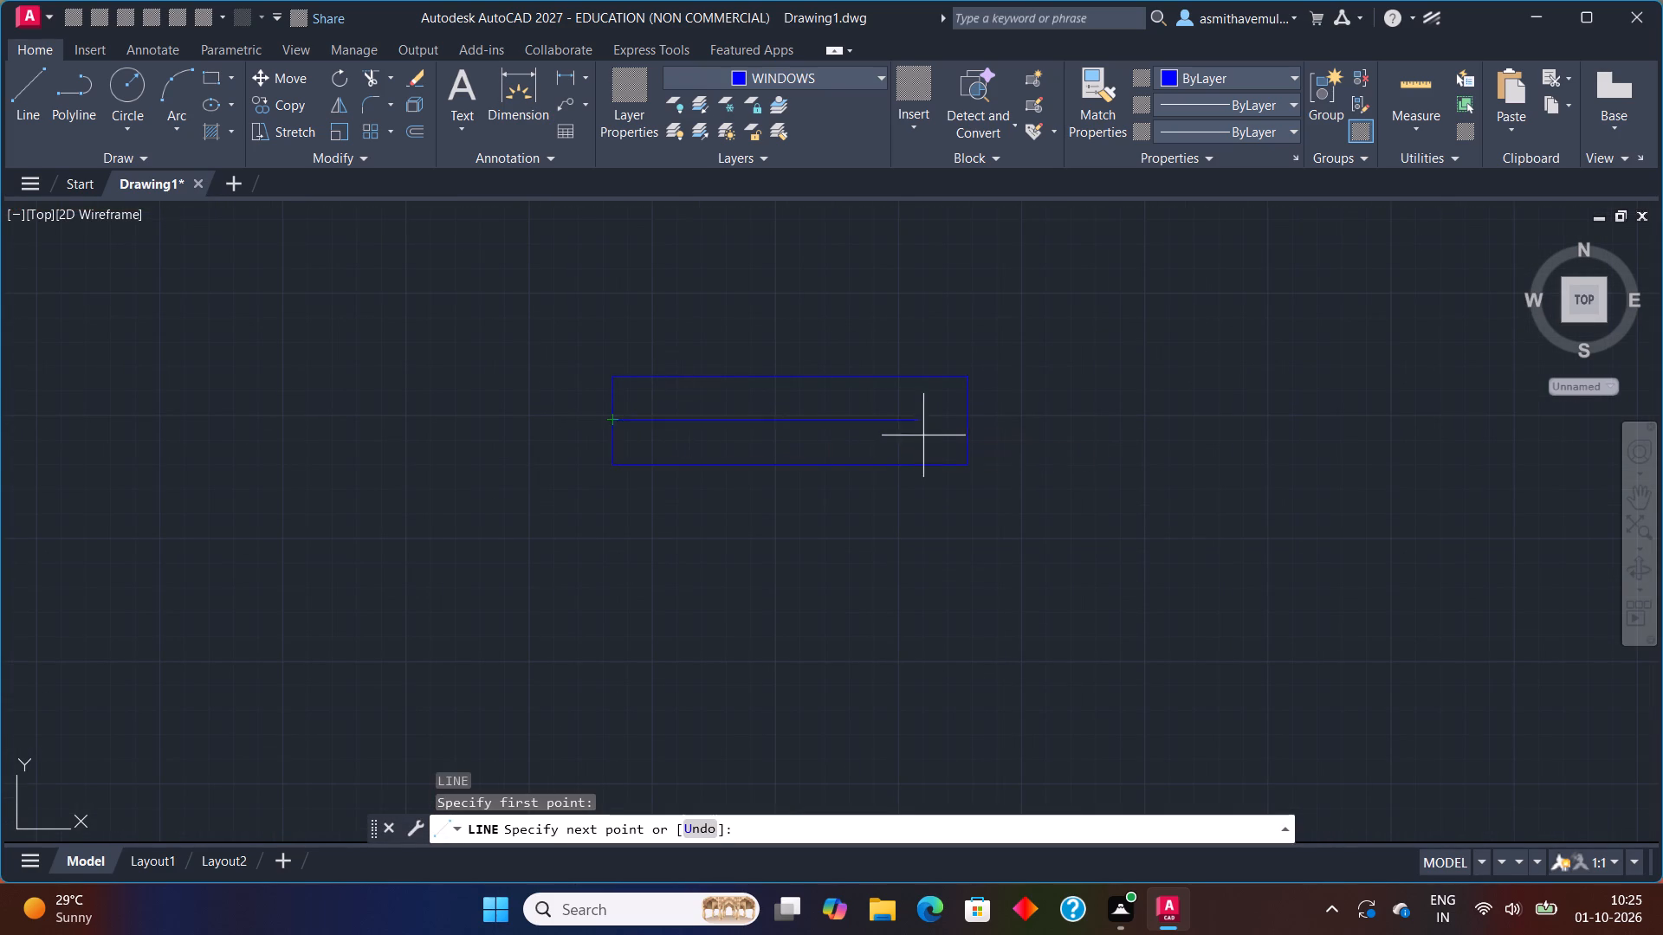
left_click(968, 422)
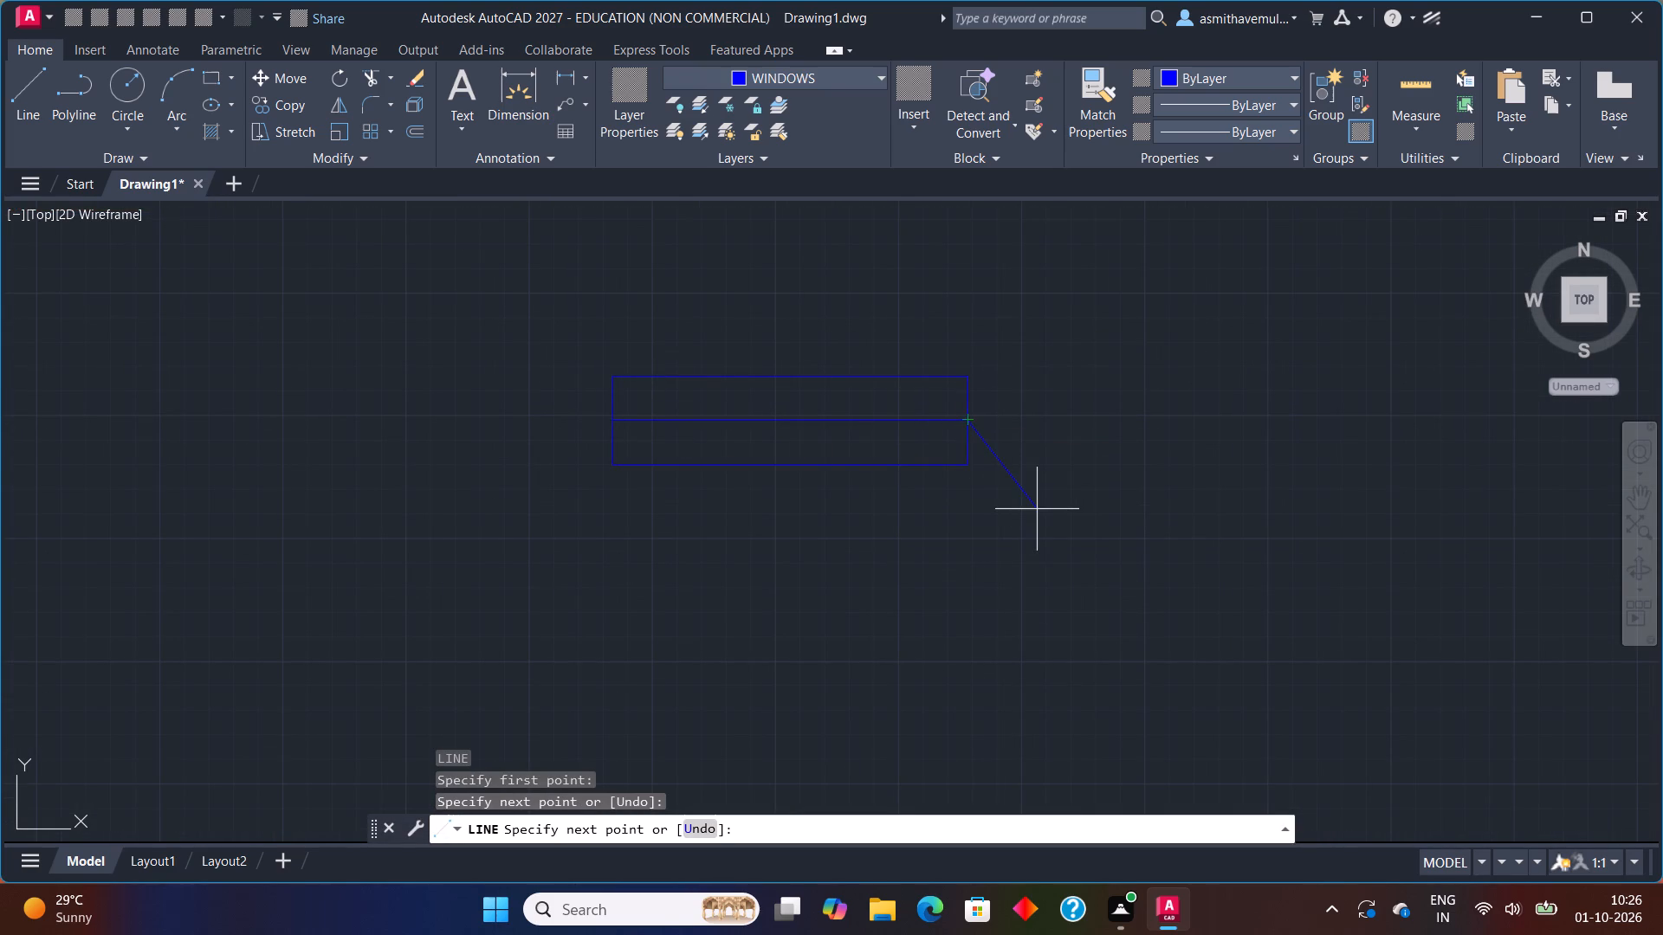
key("Escape")
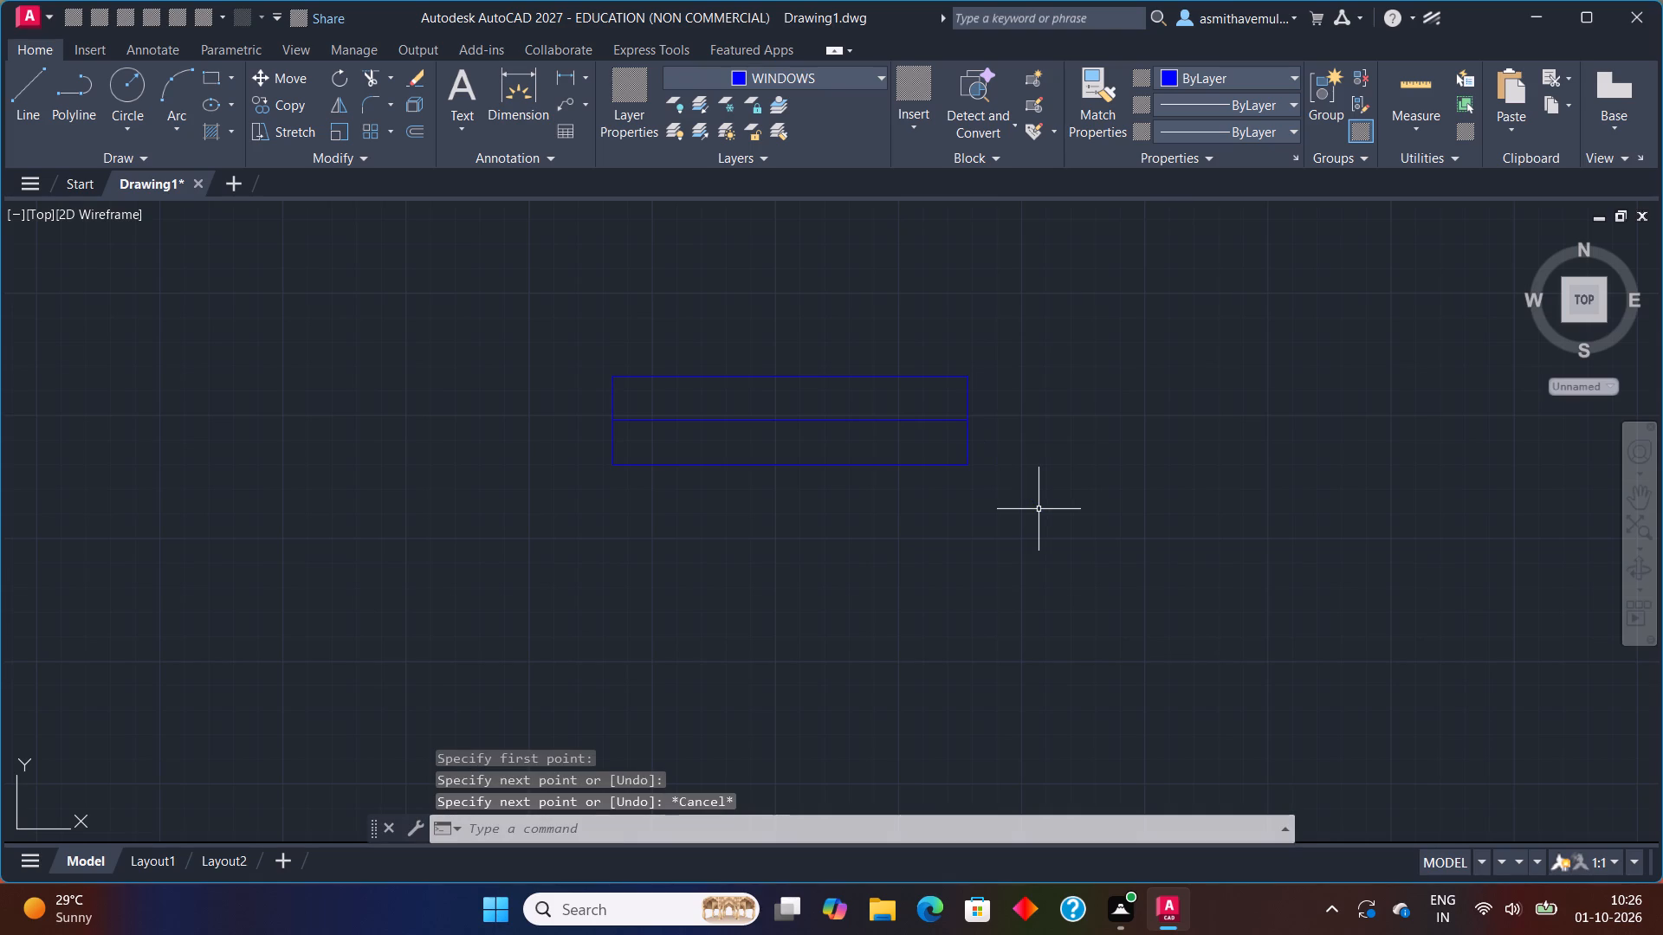
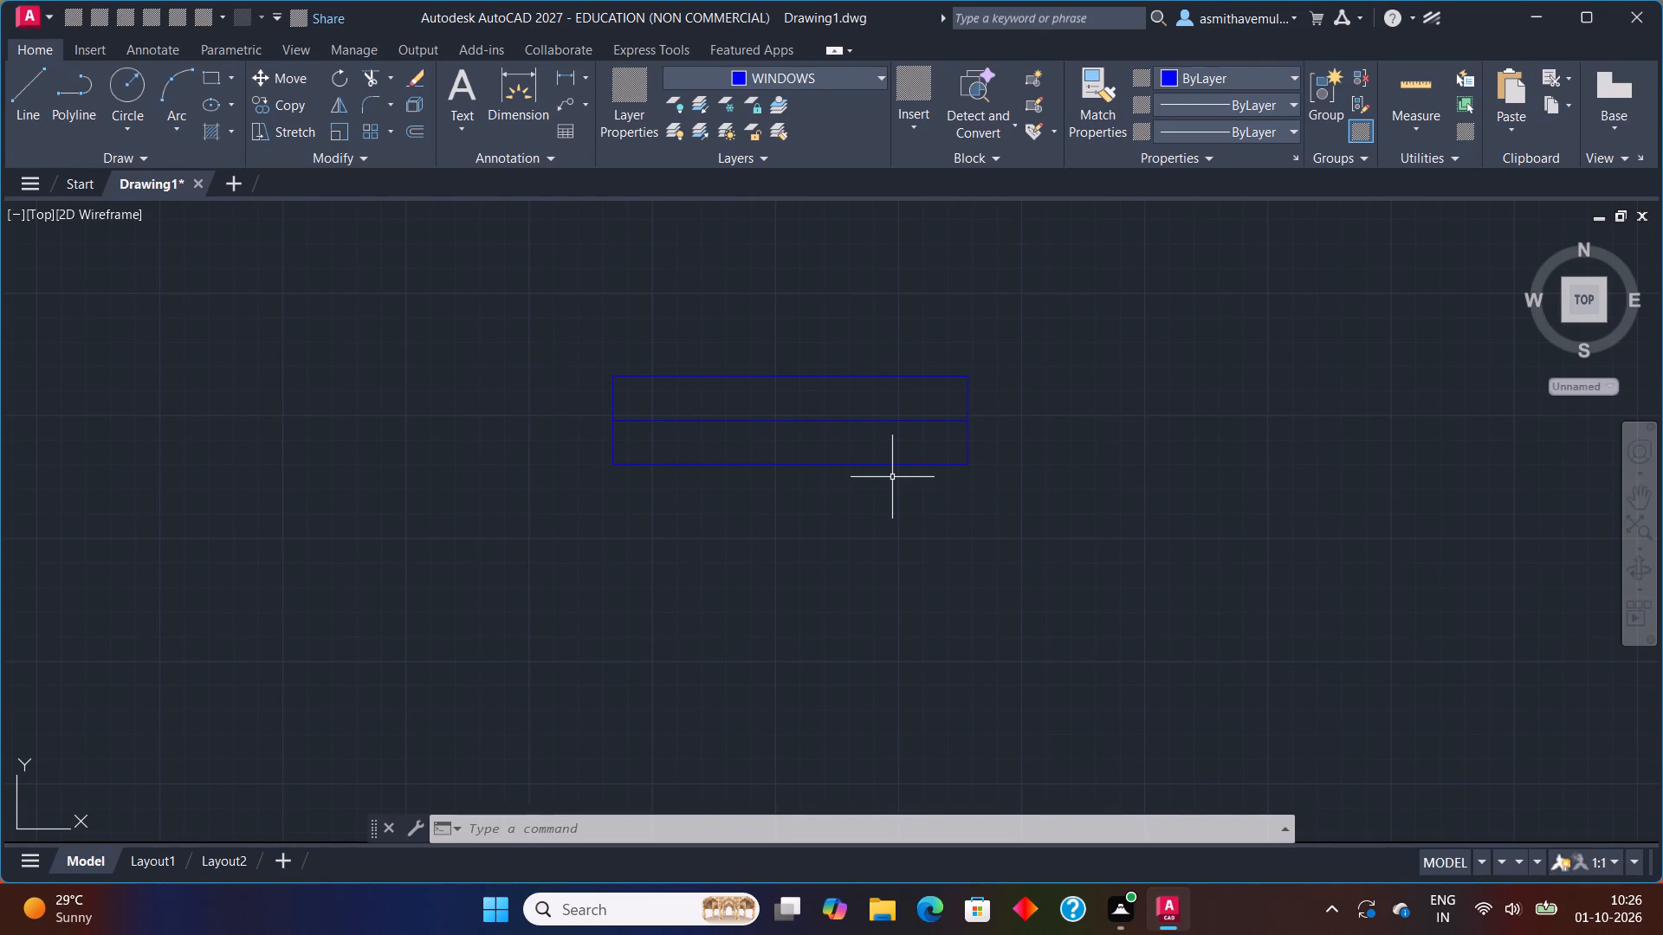
Examine the floor plan's walls and doors alongside the window symbol drawn beside it.
scroll(442, 455, "down", 4)
middle_click_drag(434, 447, 1110, 190)
scroll(904, 391, "down", 2)
middle_click_drag(887, 387, 887, 389)
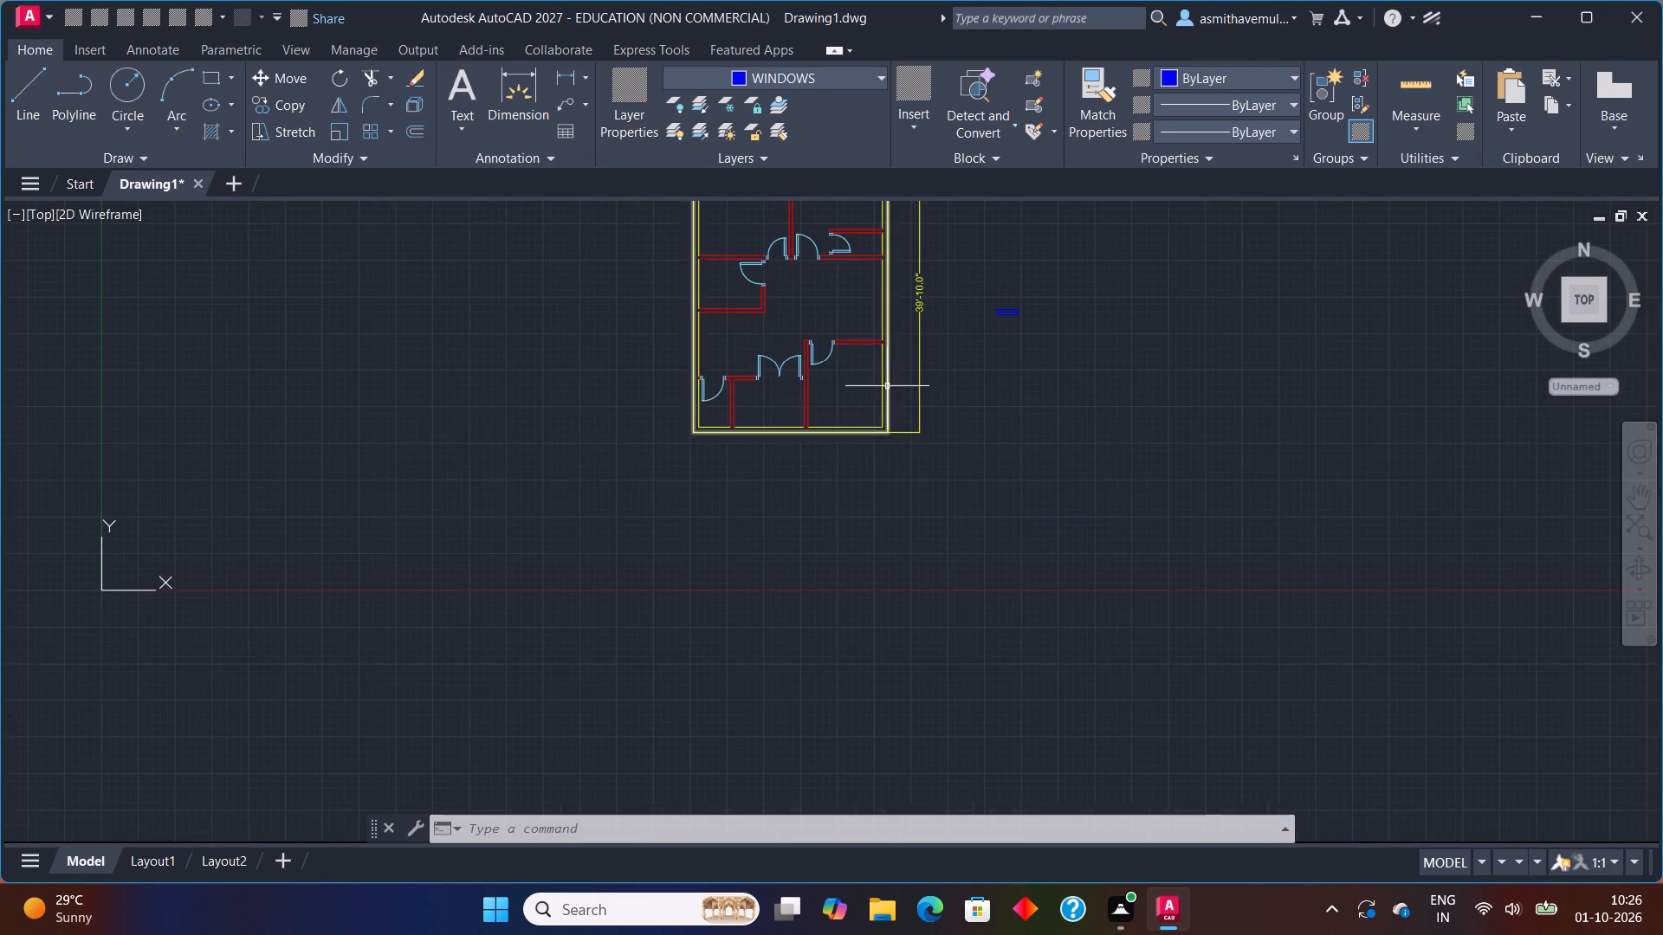
middle_click_drag(887, 389, 920, 461)
scroll(850, 383, "up", 1)
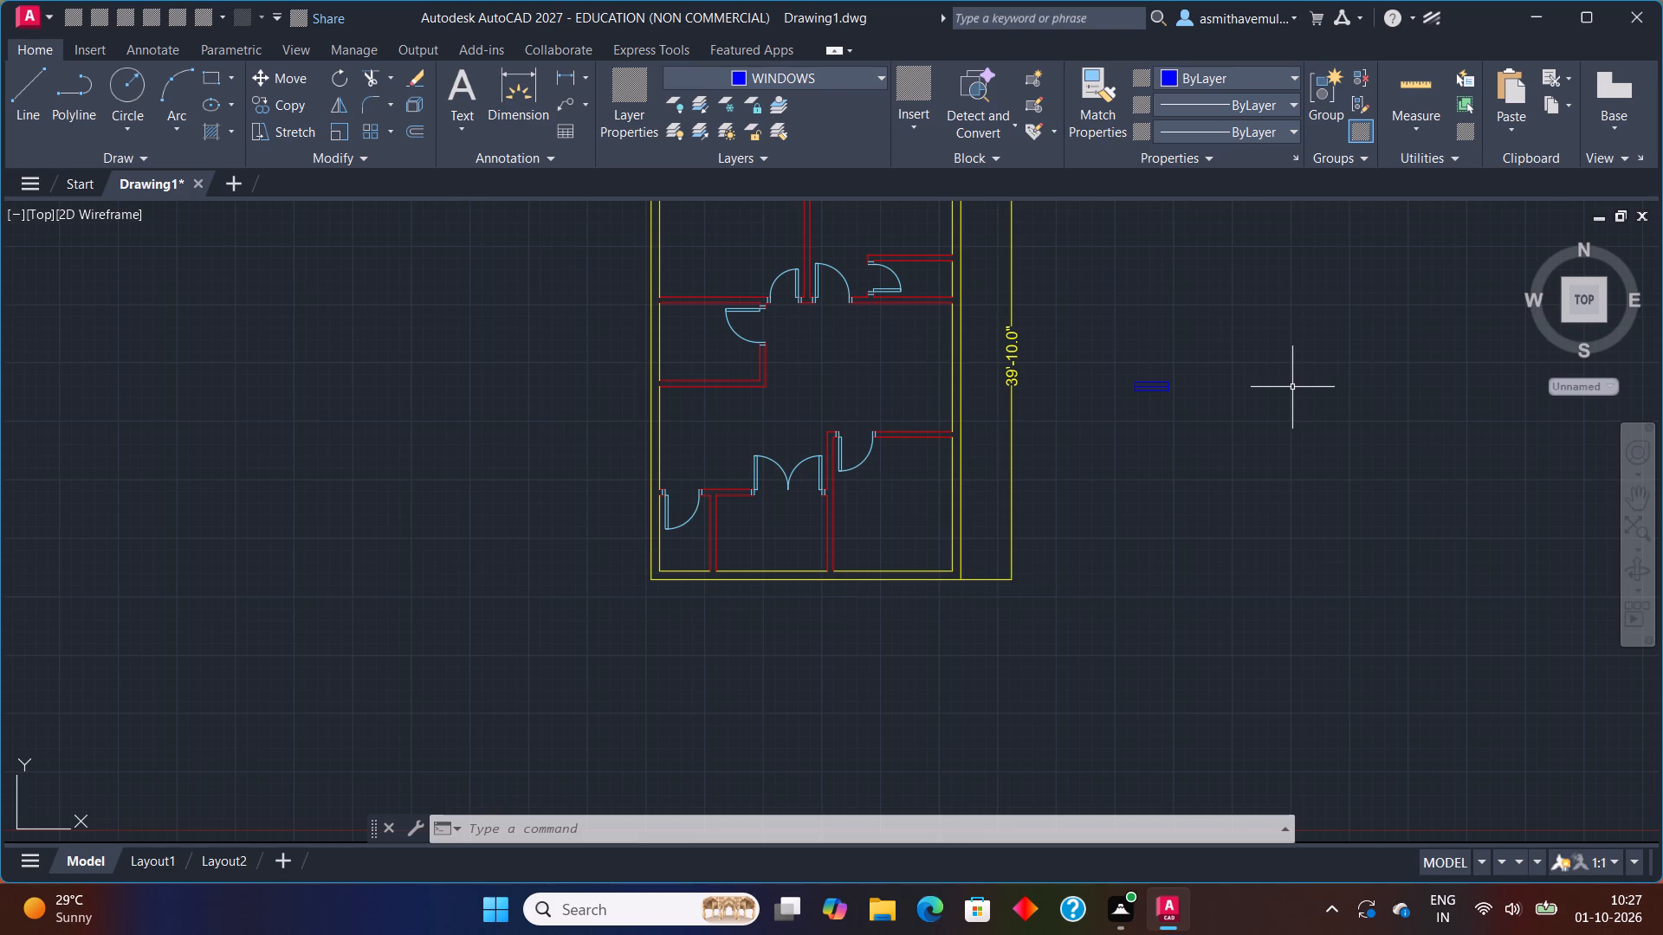
scroll(1115, 327, "up", 1)
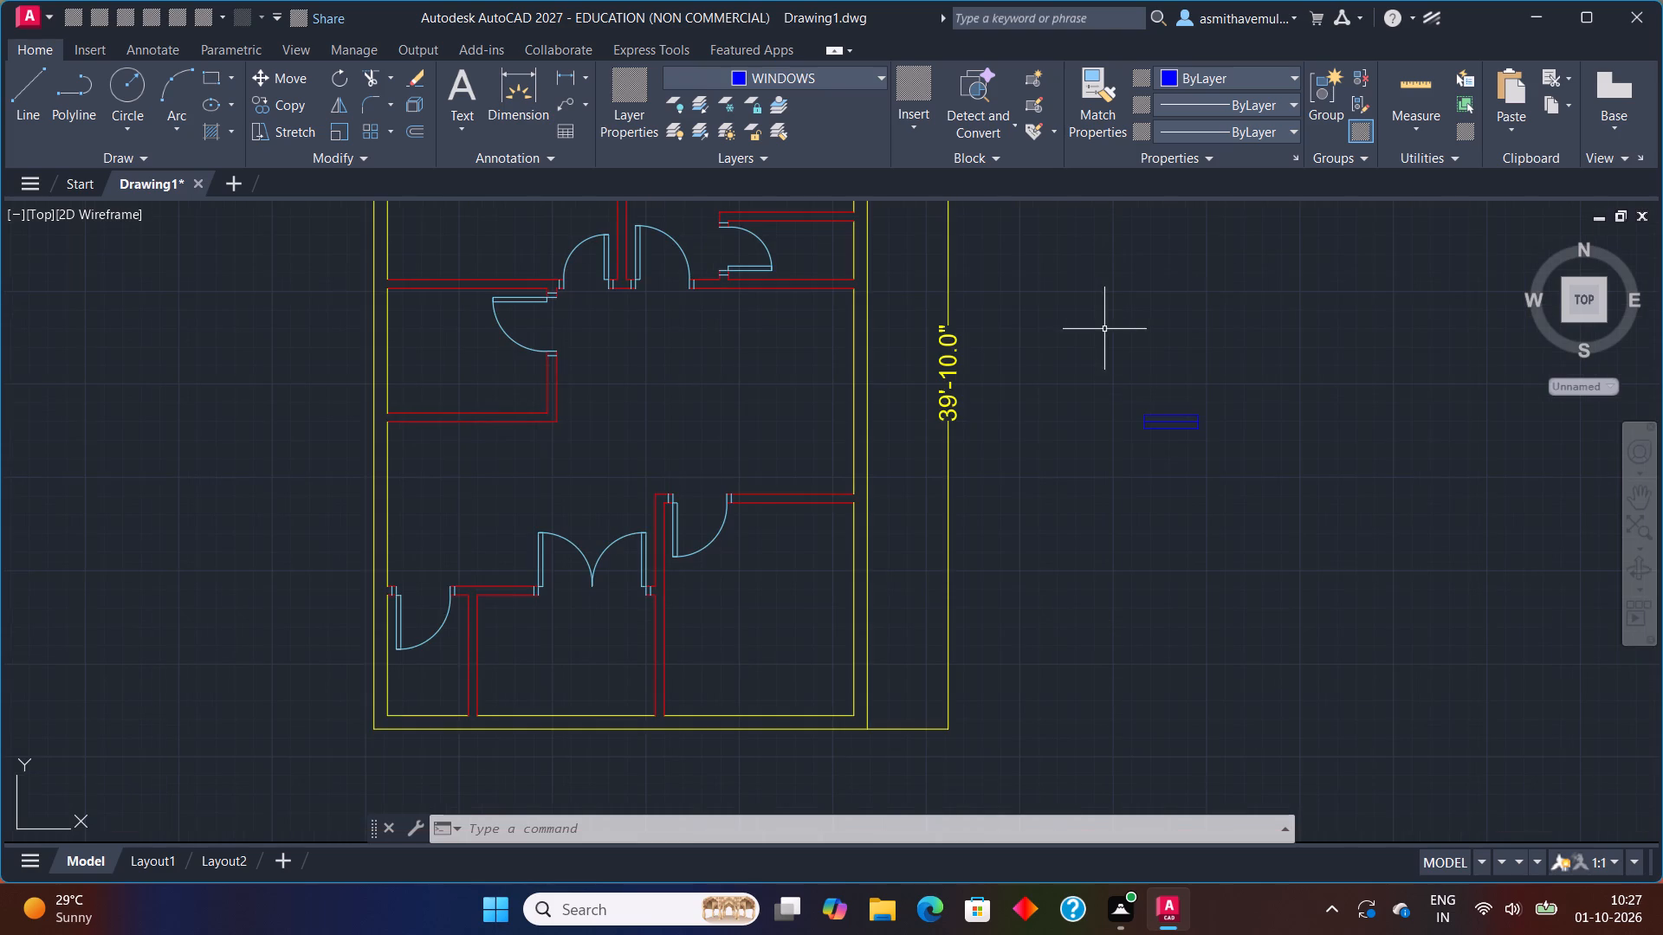
middle_click_drag(1103, 367, 928, 425)
scroll(1055, 661, "up", 2)
middle_click_drag(1025, 427, 1025, 528)
scroll(876, 302, "up", 2)
scroll(877, 293, "down", 2)
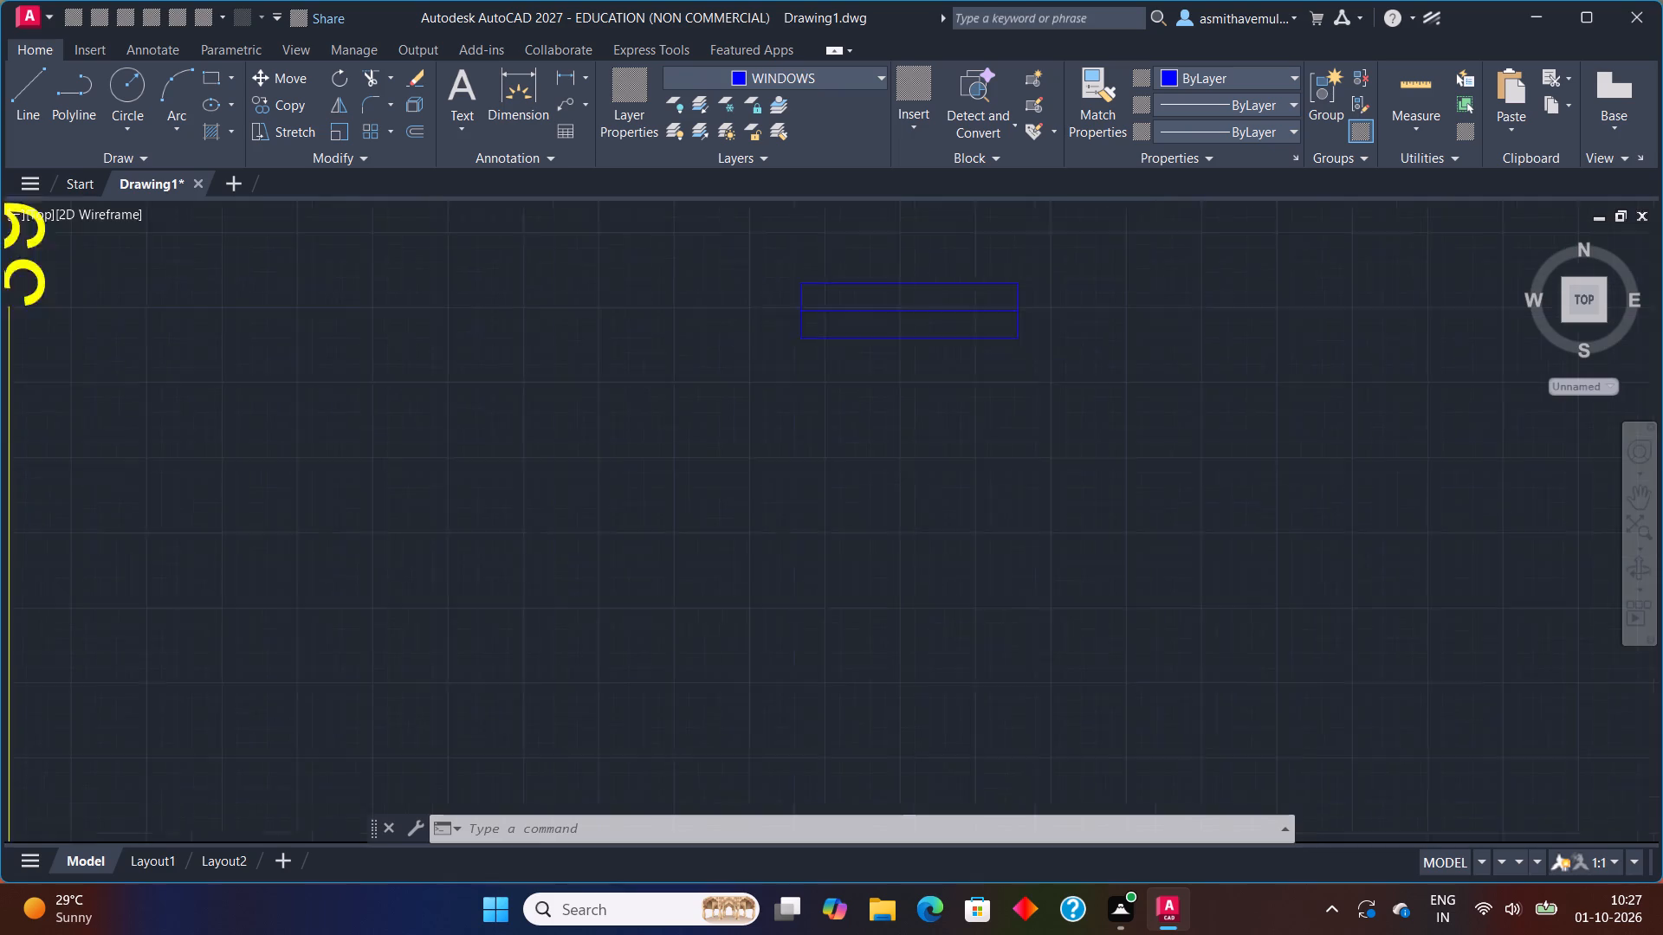
scroll(877, 293, "down", 1)
scroll(585, 435, "down", 2)
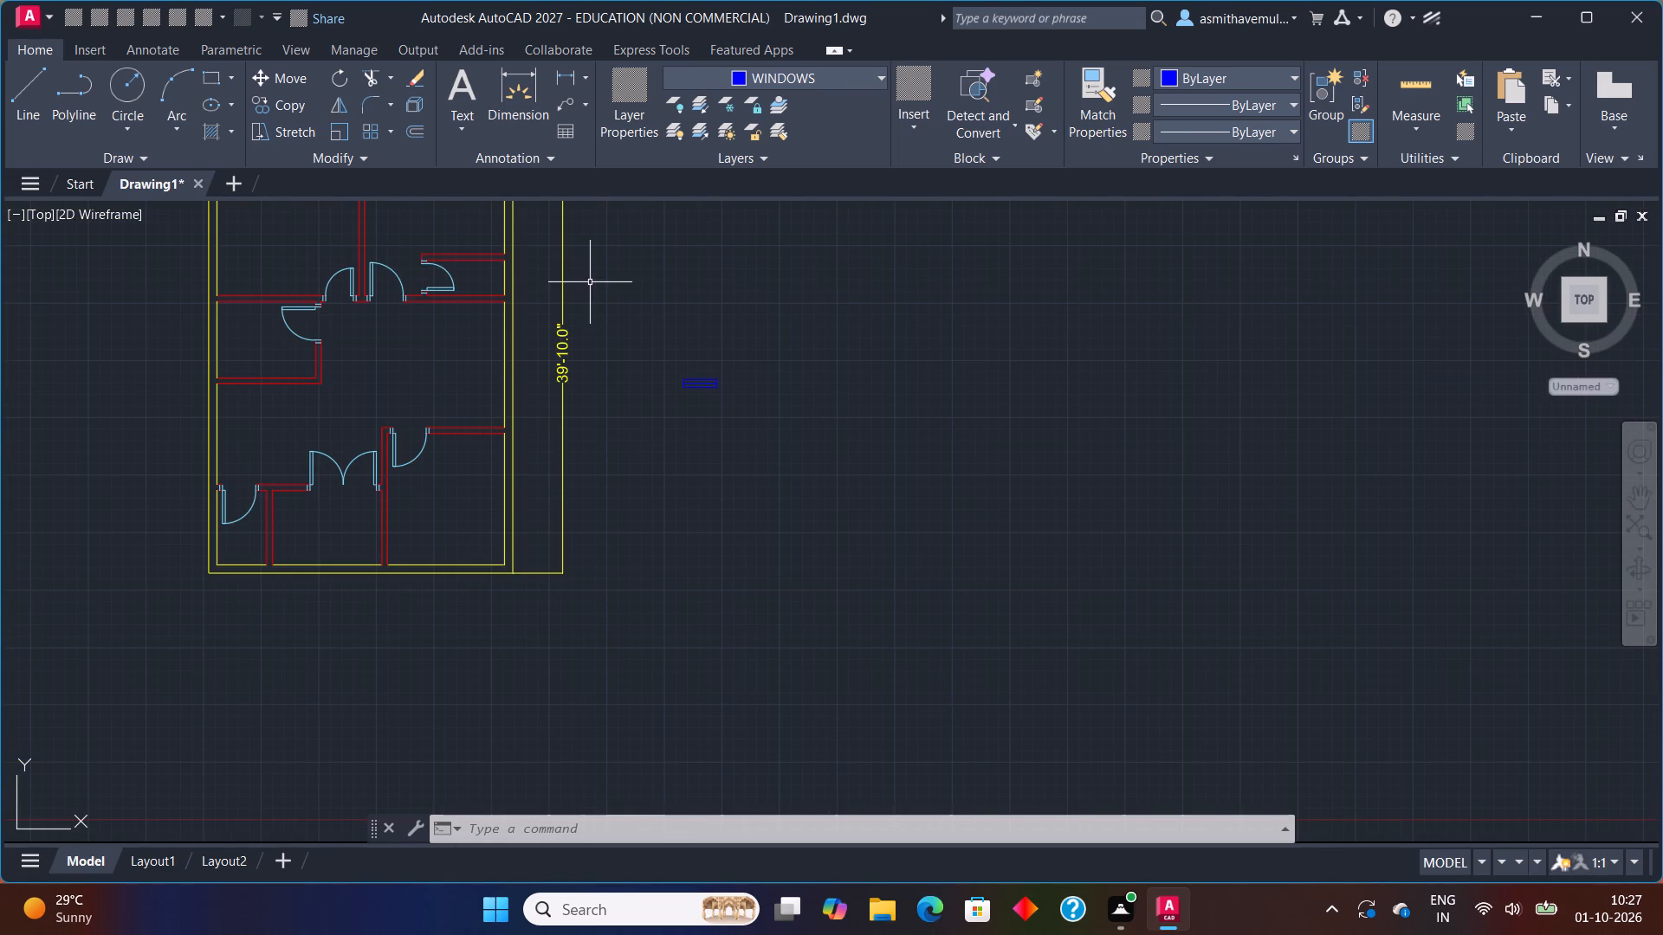
middle_click_drag(332, 293, 395, 342)
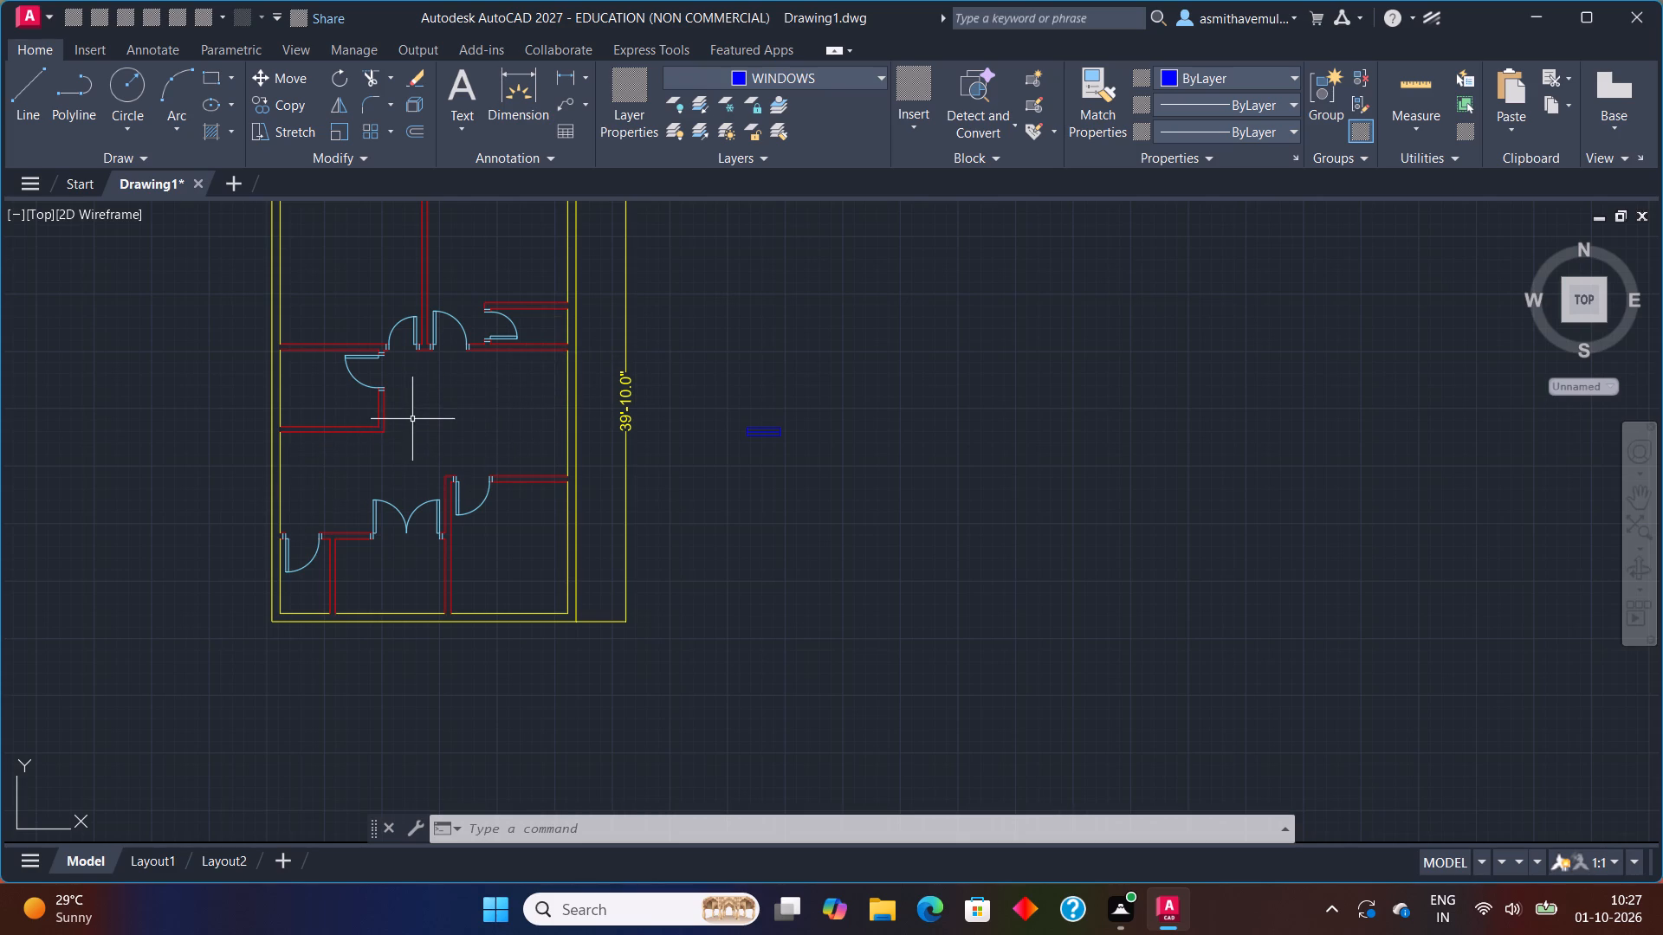
scroll(412, 420, "up", 2)
scroll(412, 420, "down", 7)
scroll(412, 420, "up", 5)
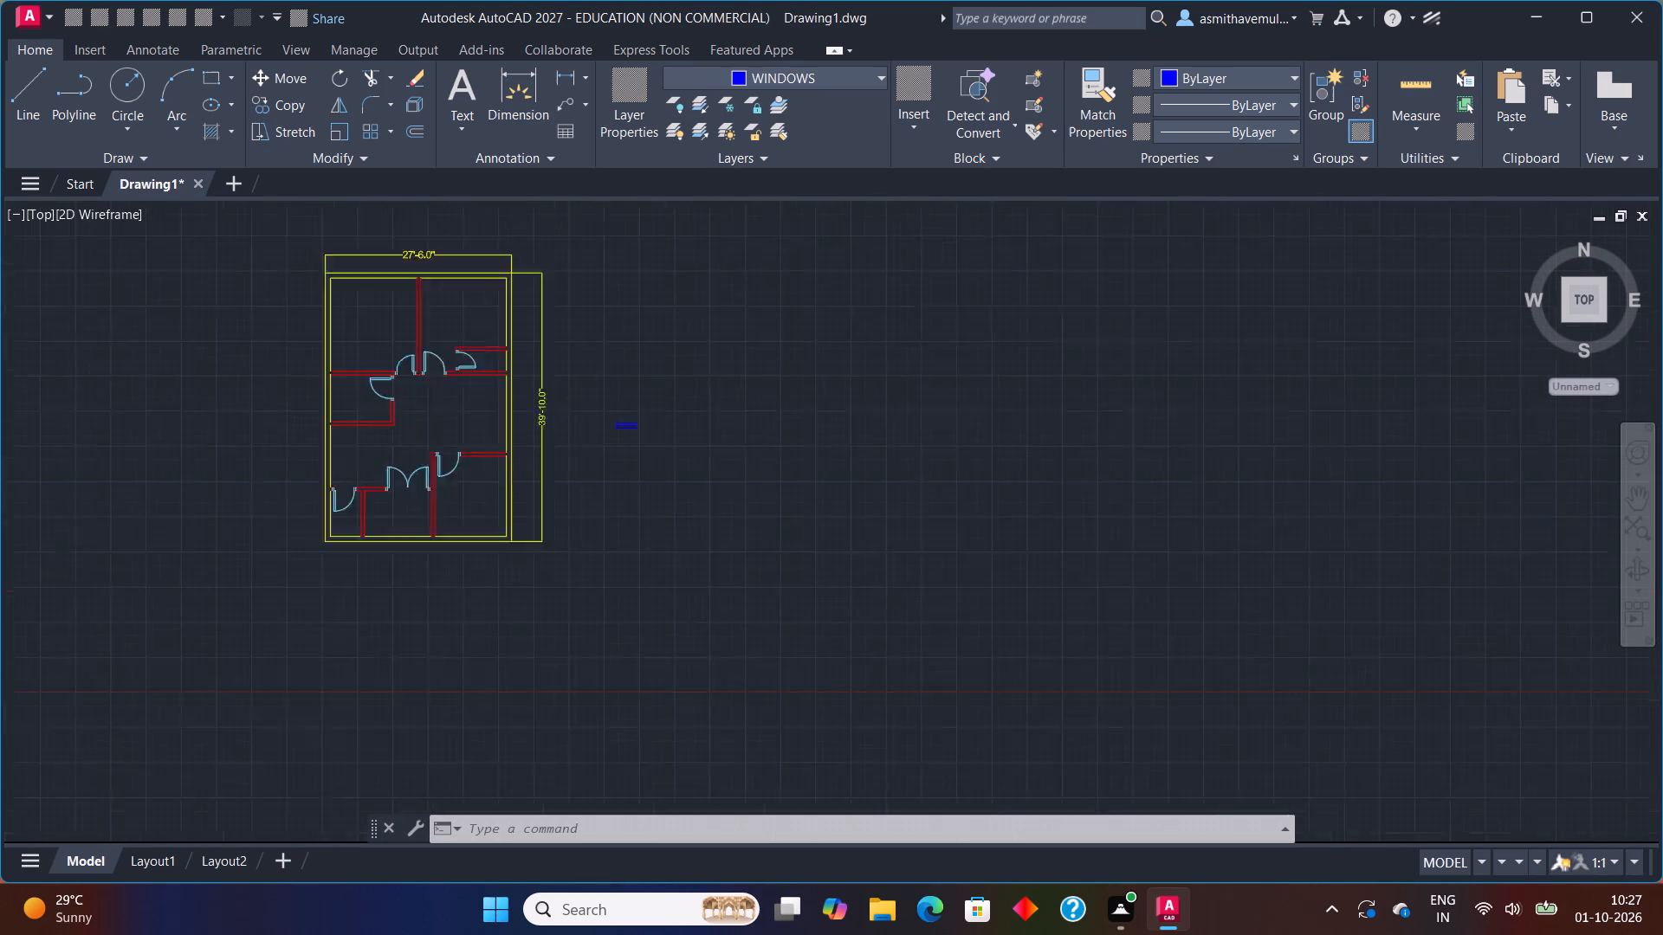
scroll(412, 420, "up", 1)
middle_click_drag(413, 402, 437, 447)
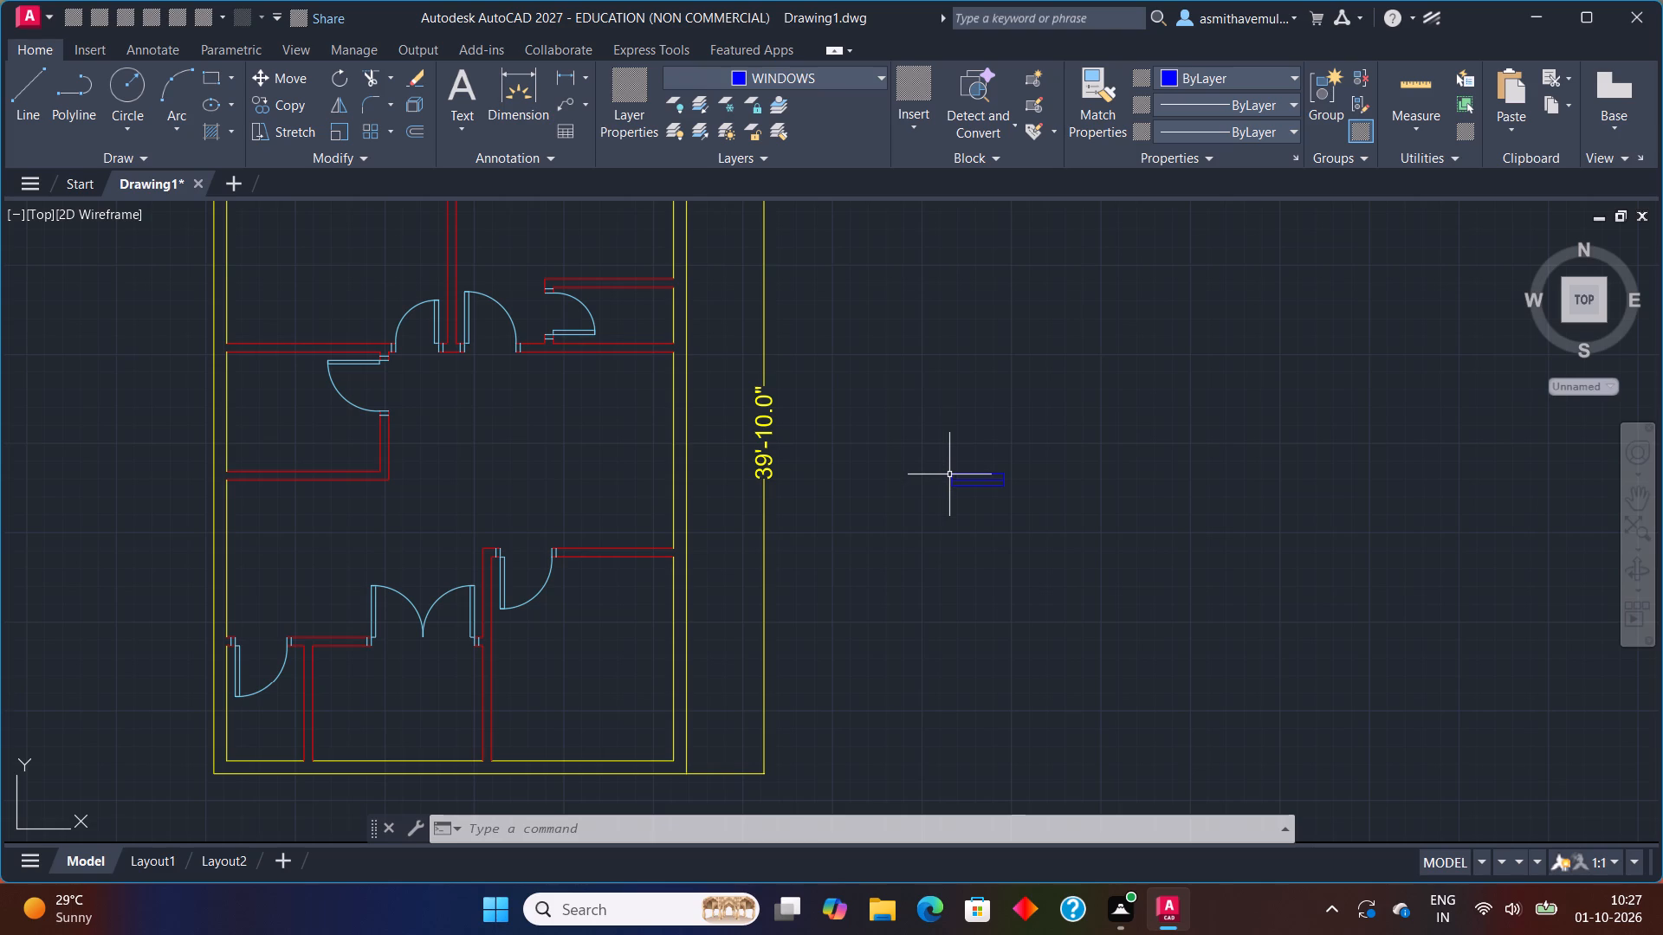
Offset both short sides of the window rectangle outward by 3".
scroll(955, 475, "up", 1)
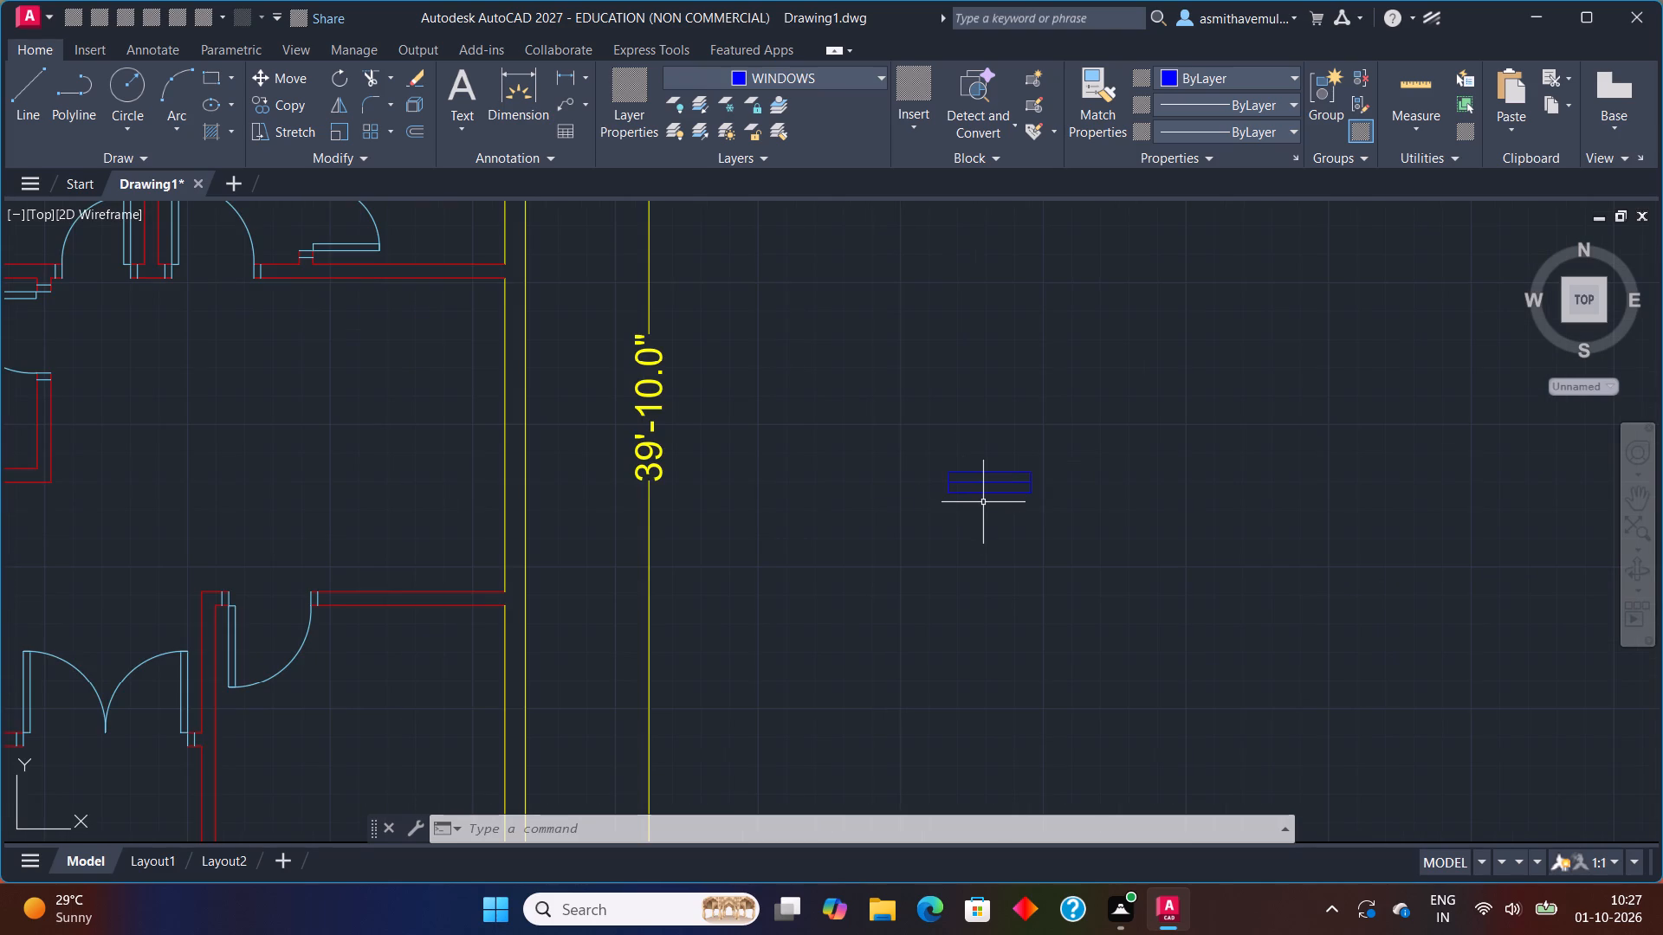
scroll(1024, 494, "up", 1)
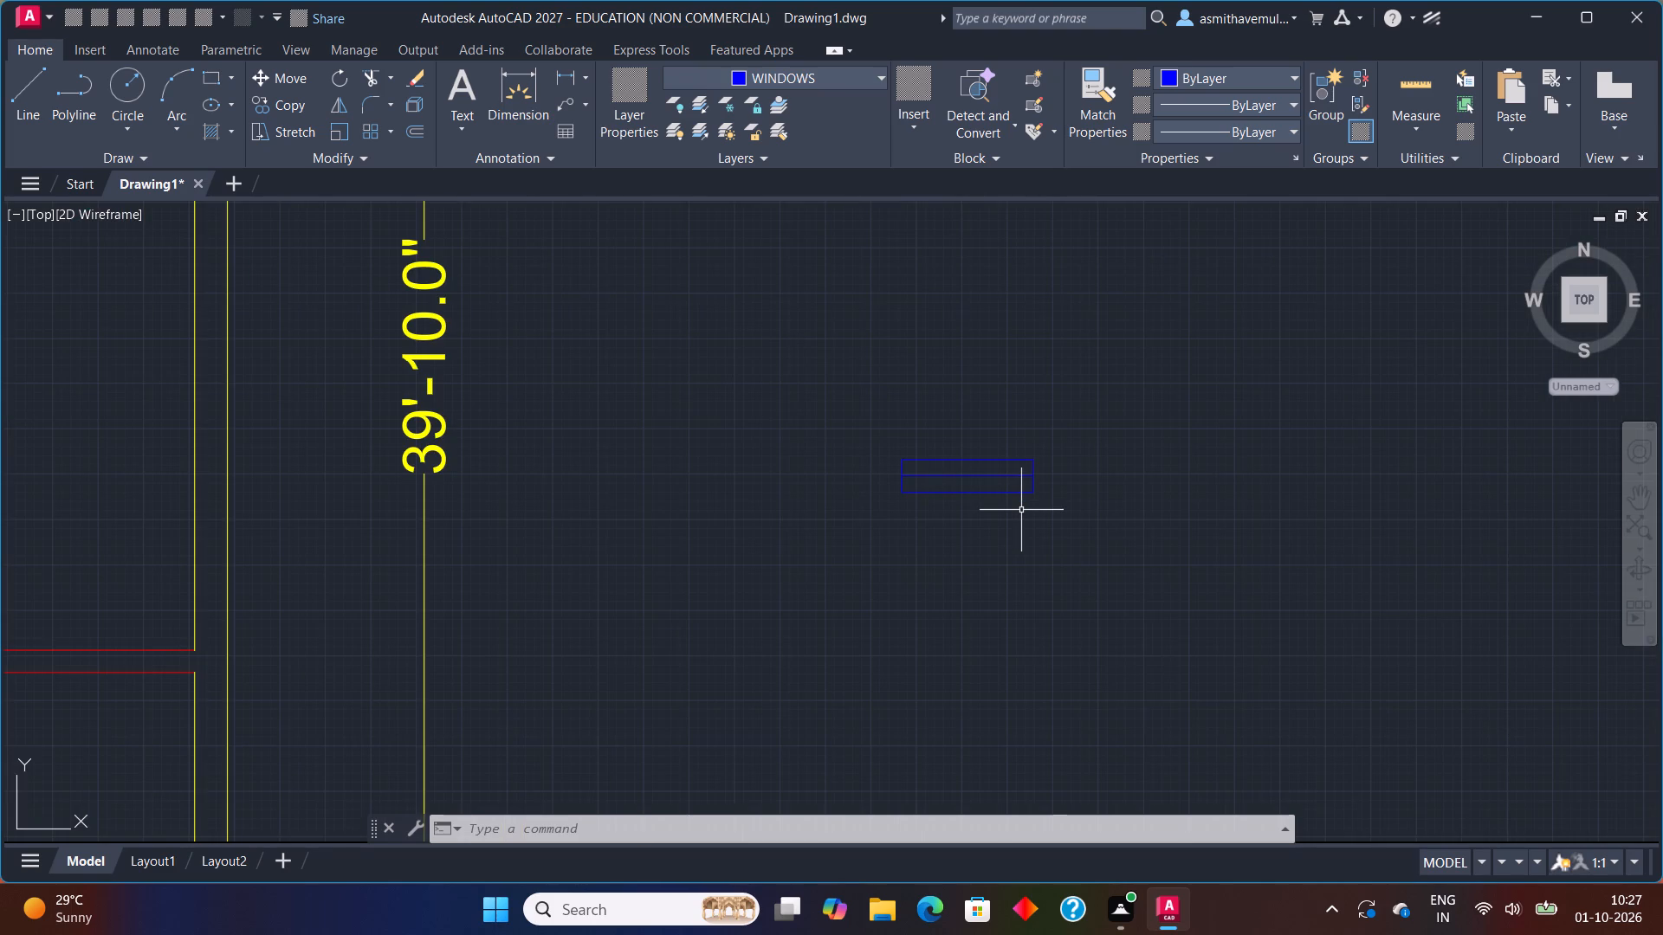
key("o")
key("Return")
key("3")
key("shift+quotedbl")
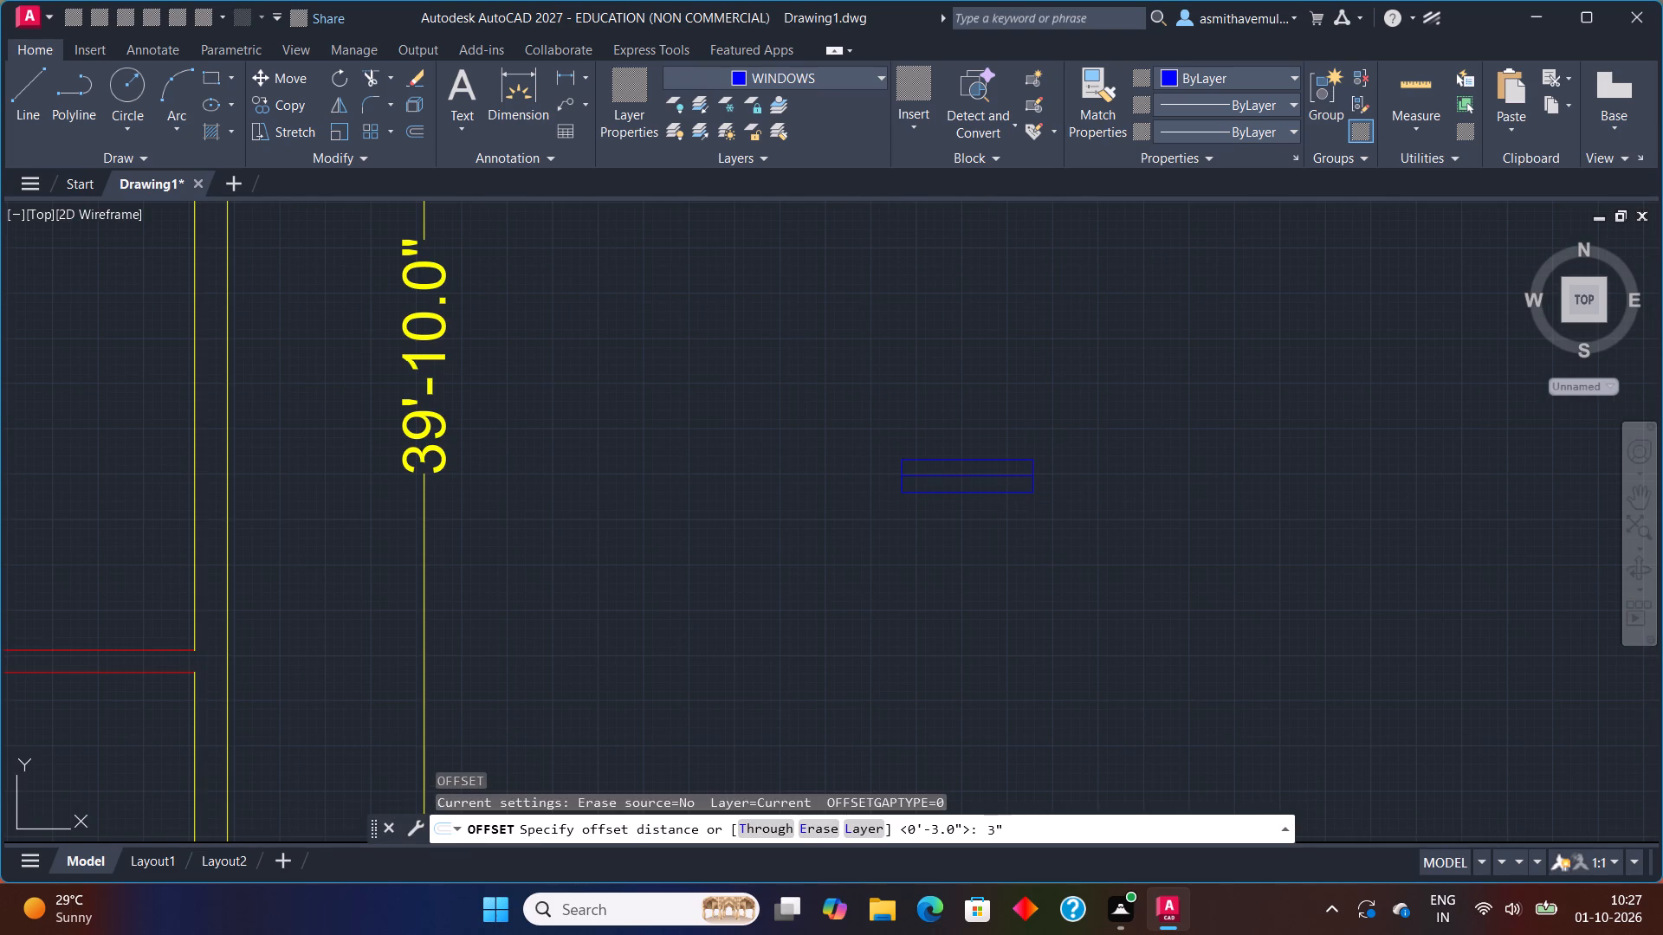
key("Return")
scroll(1061, 517, "up", 1)
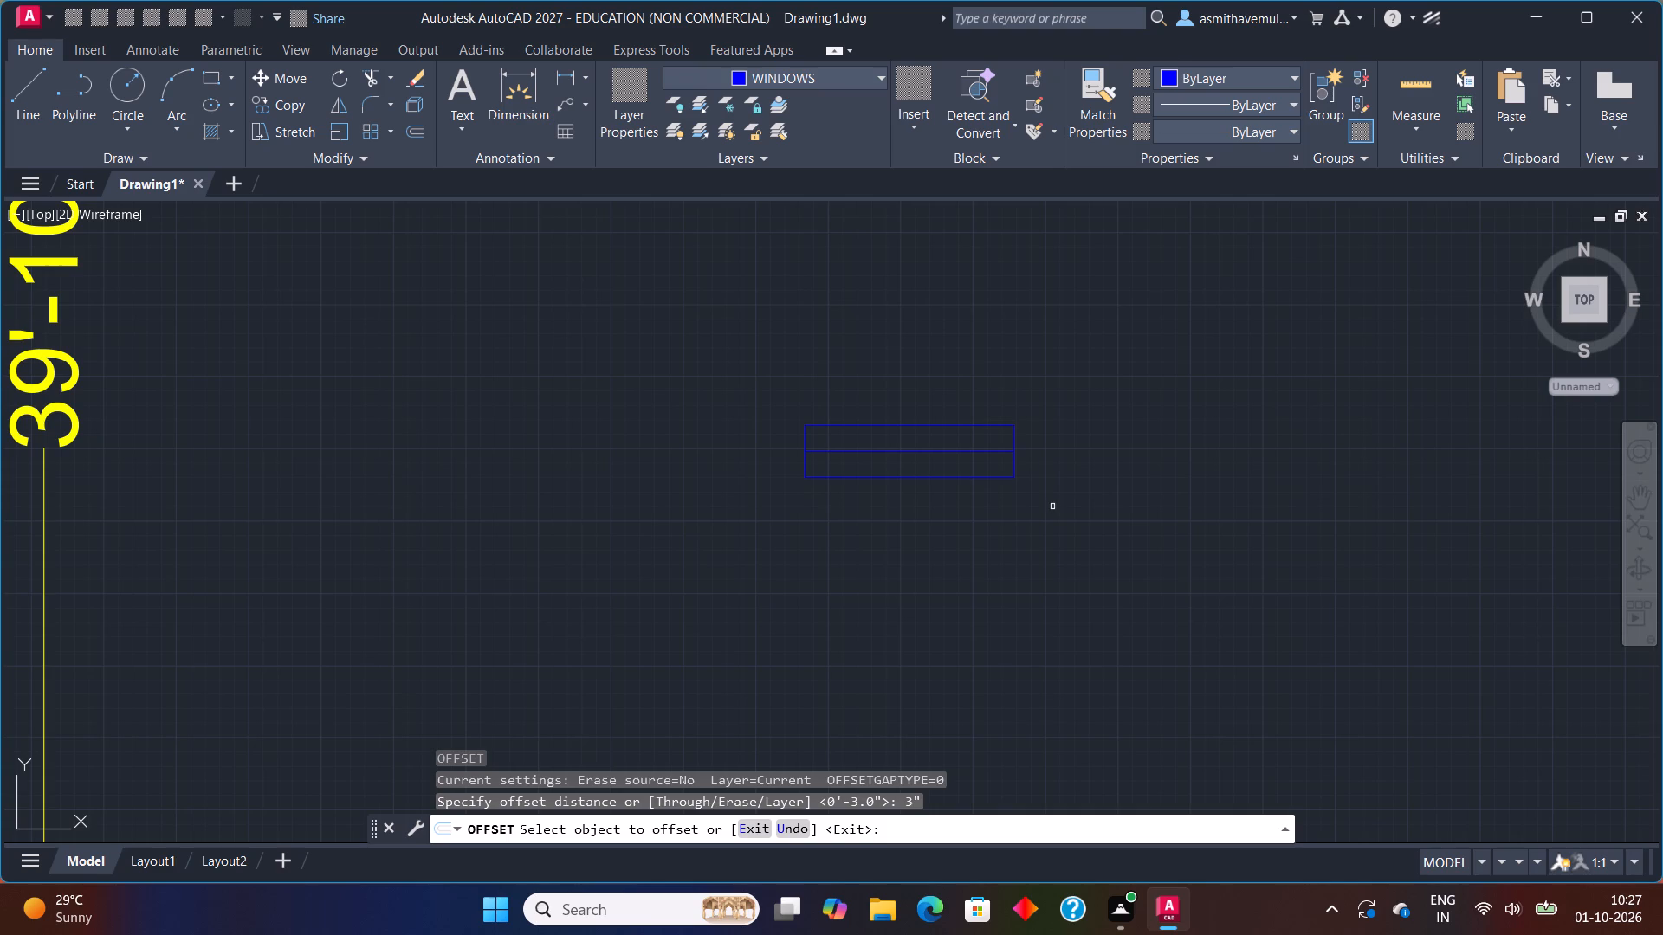
left_click(1015, 463)
left_click(1051, 439)
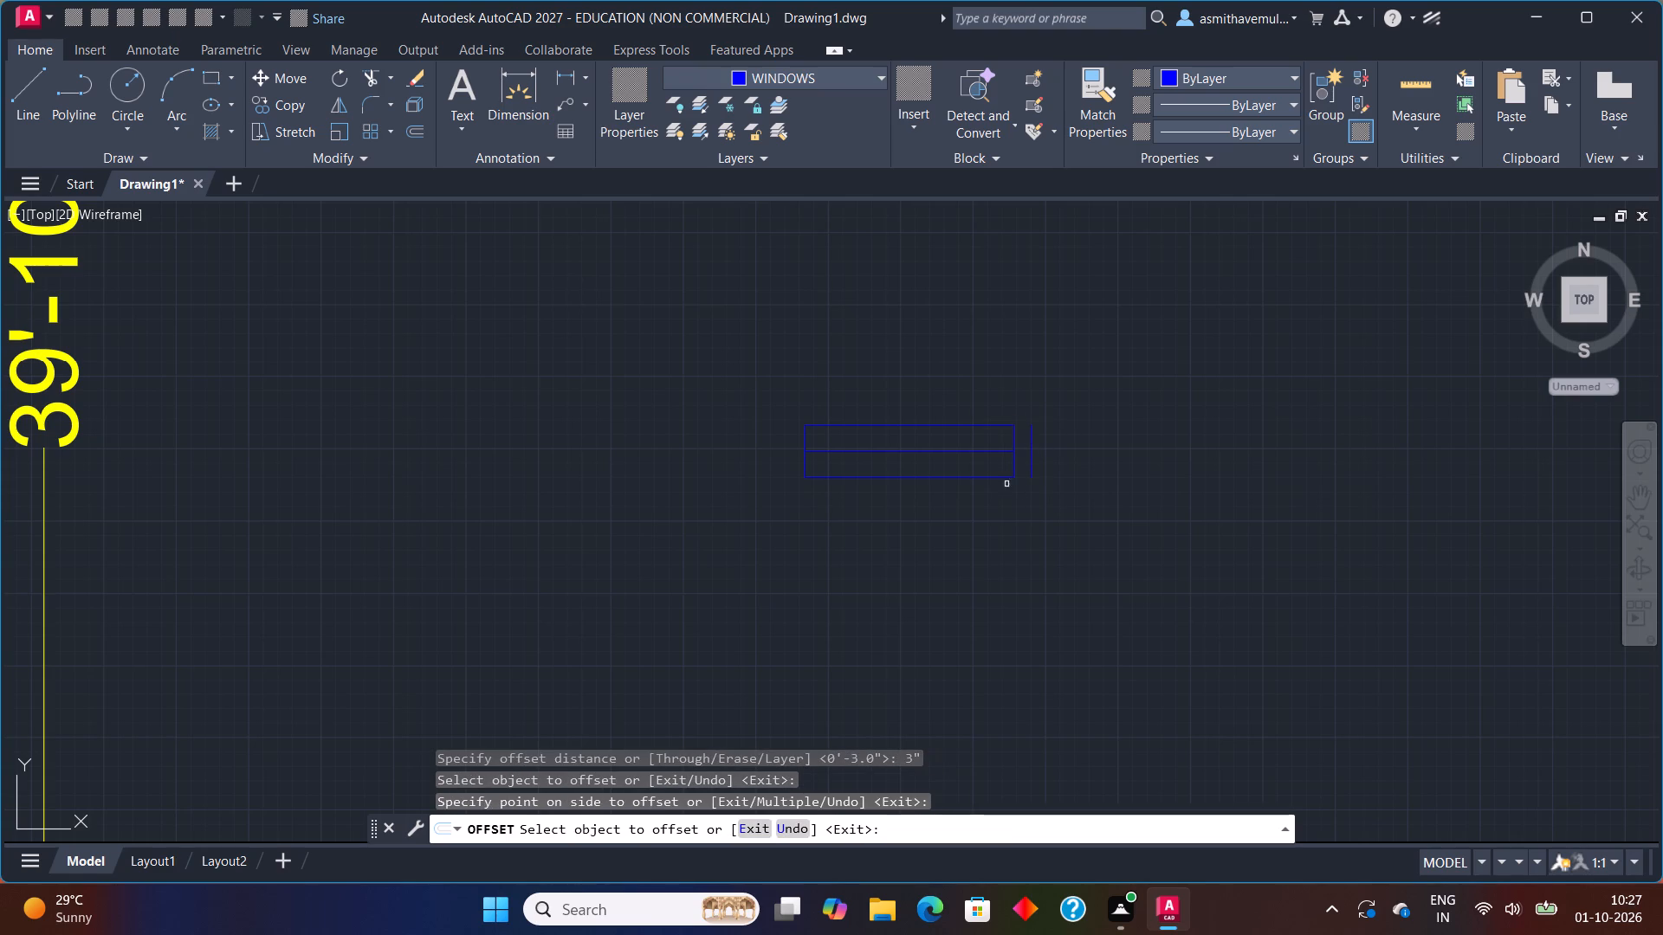
left_click(806, 461)
left_click(757, 470)
key("Escape")
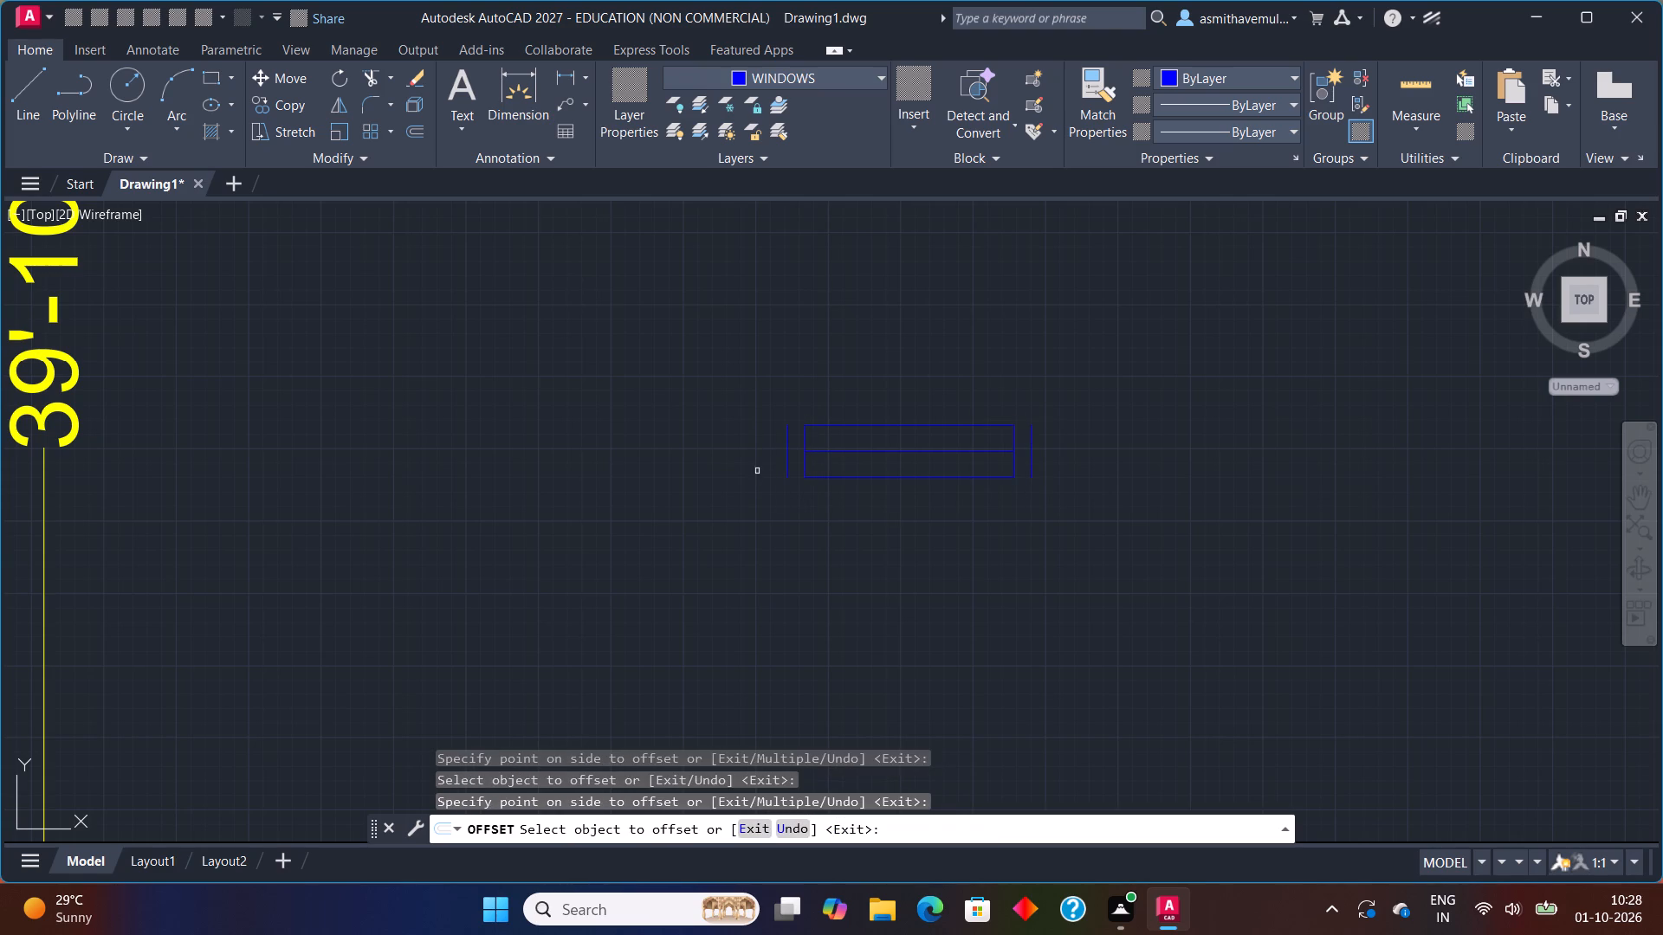
Offset the window symbol's horizontal centre line 3" downward, inside the rectangle.
key("o")
key("Return")
key("3")
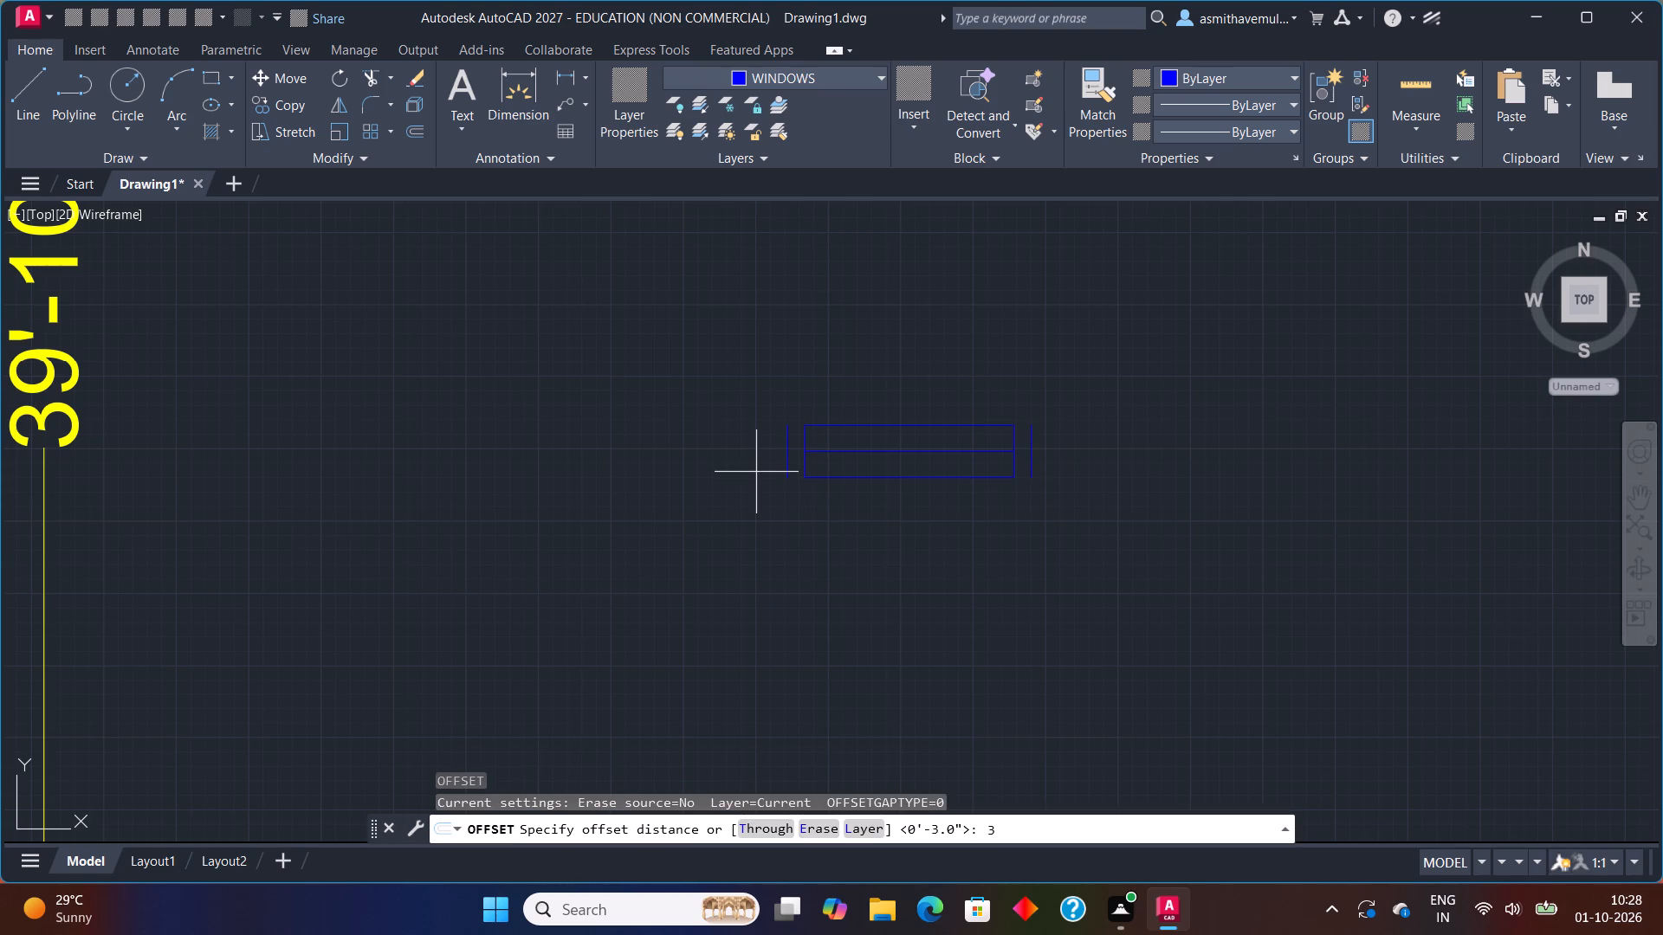
key("shift+quotedbl")
key("Return")
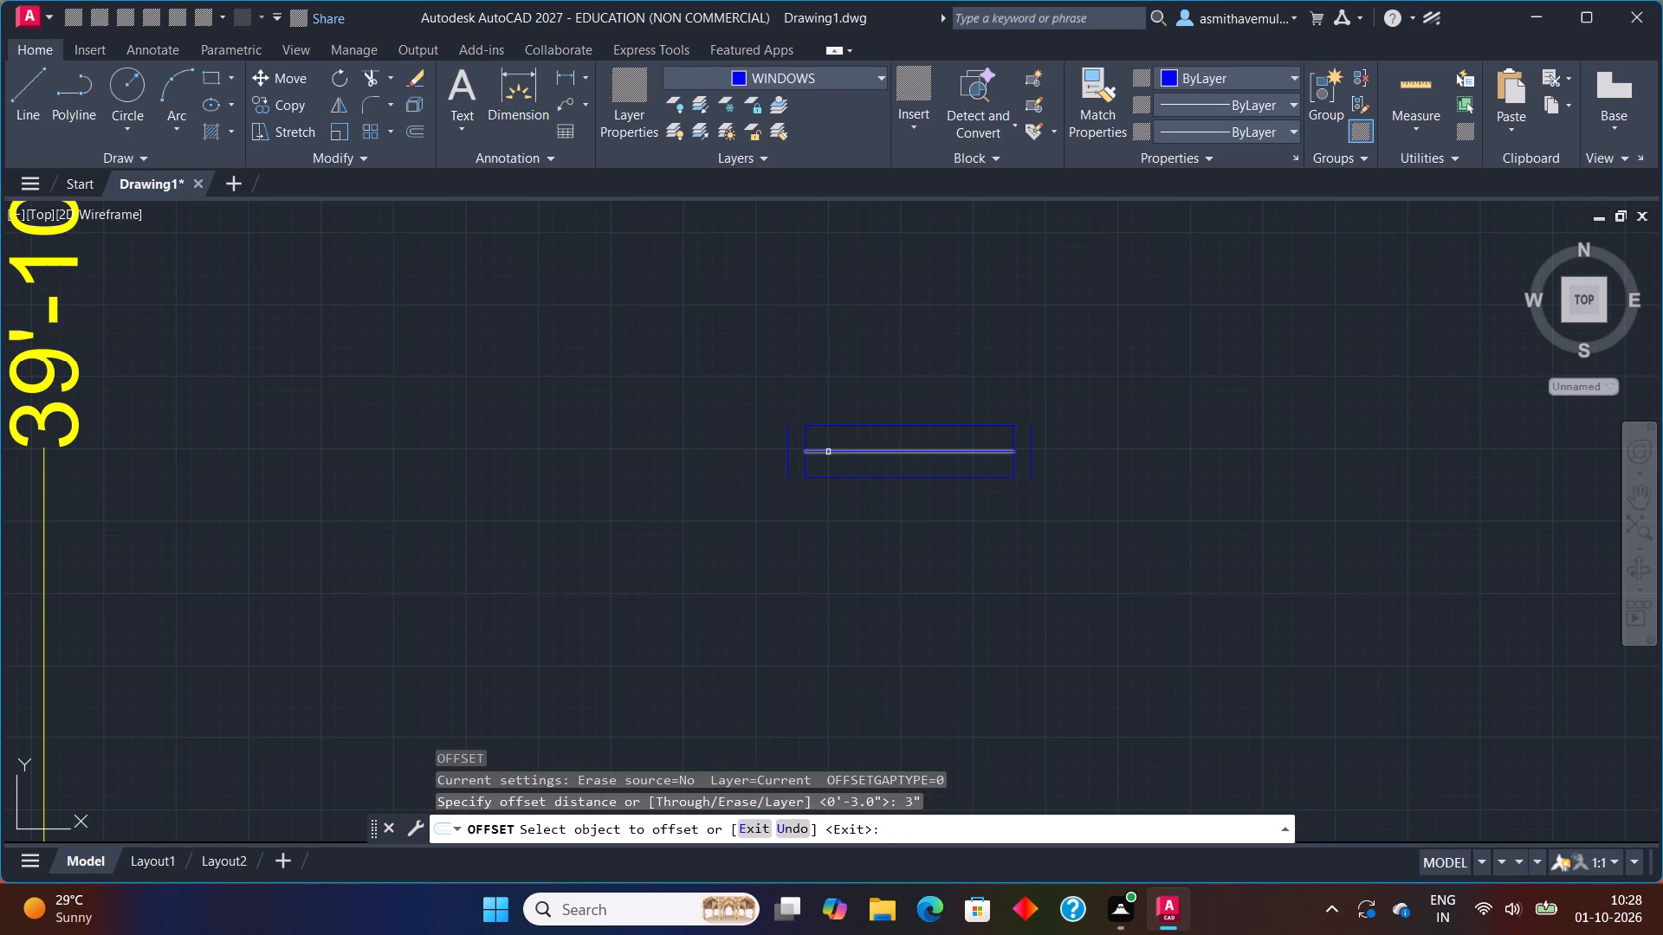
left_click(826, 452)
left_click(811, 463)
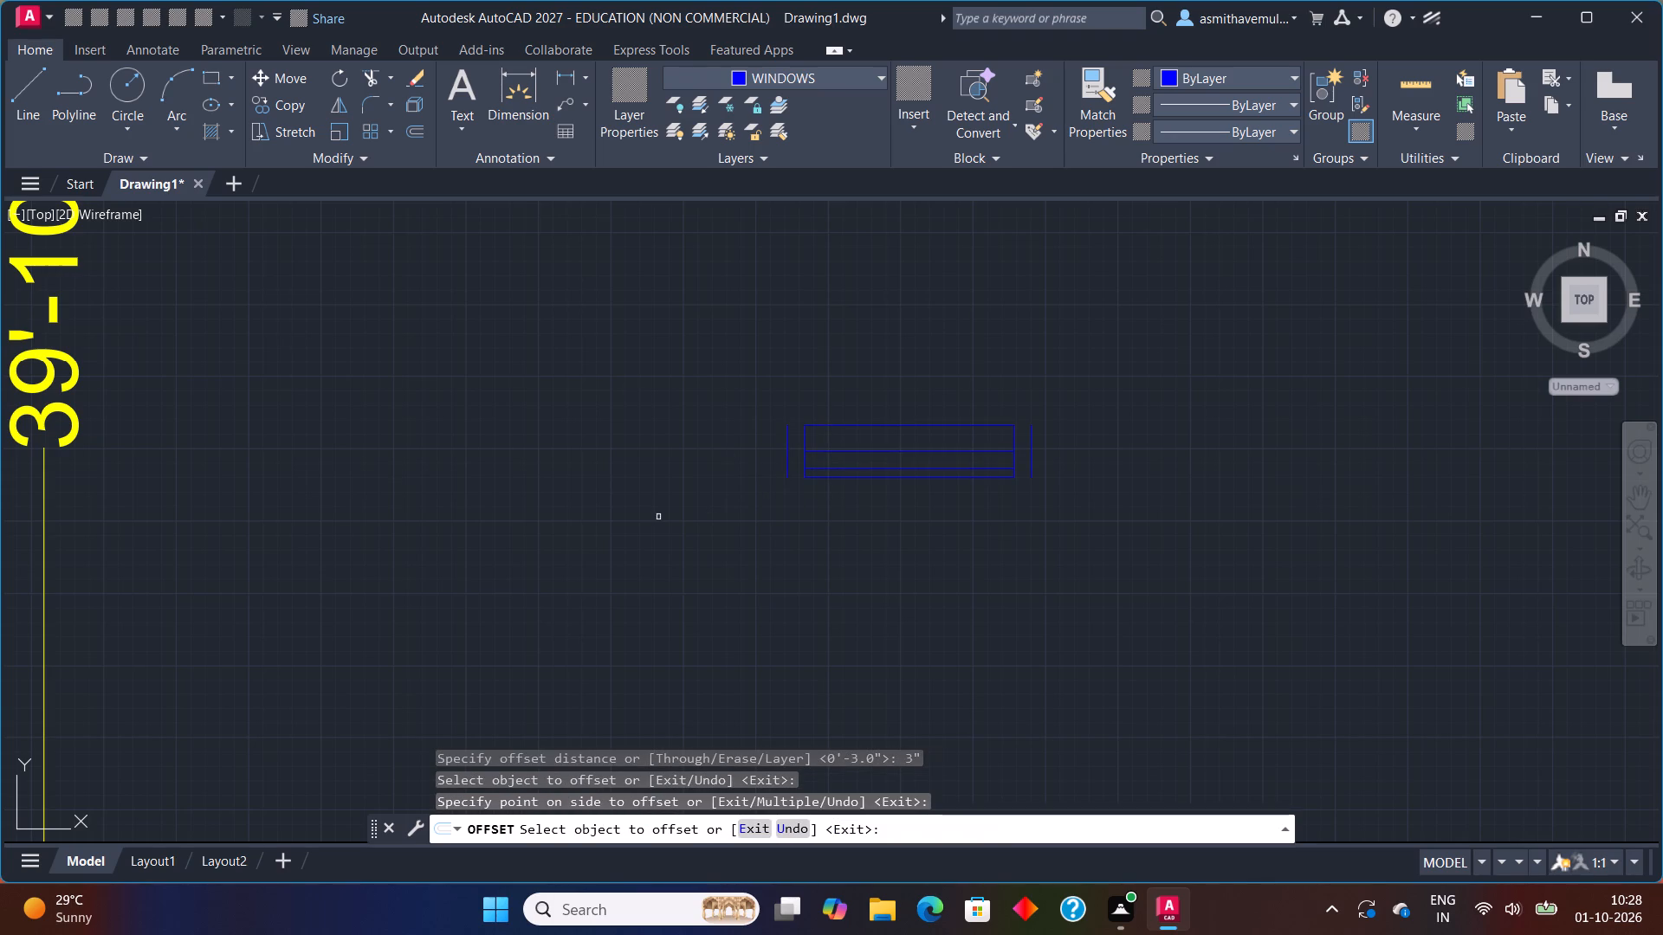
key("Escape")
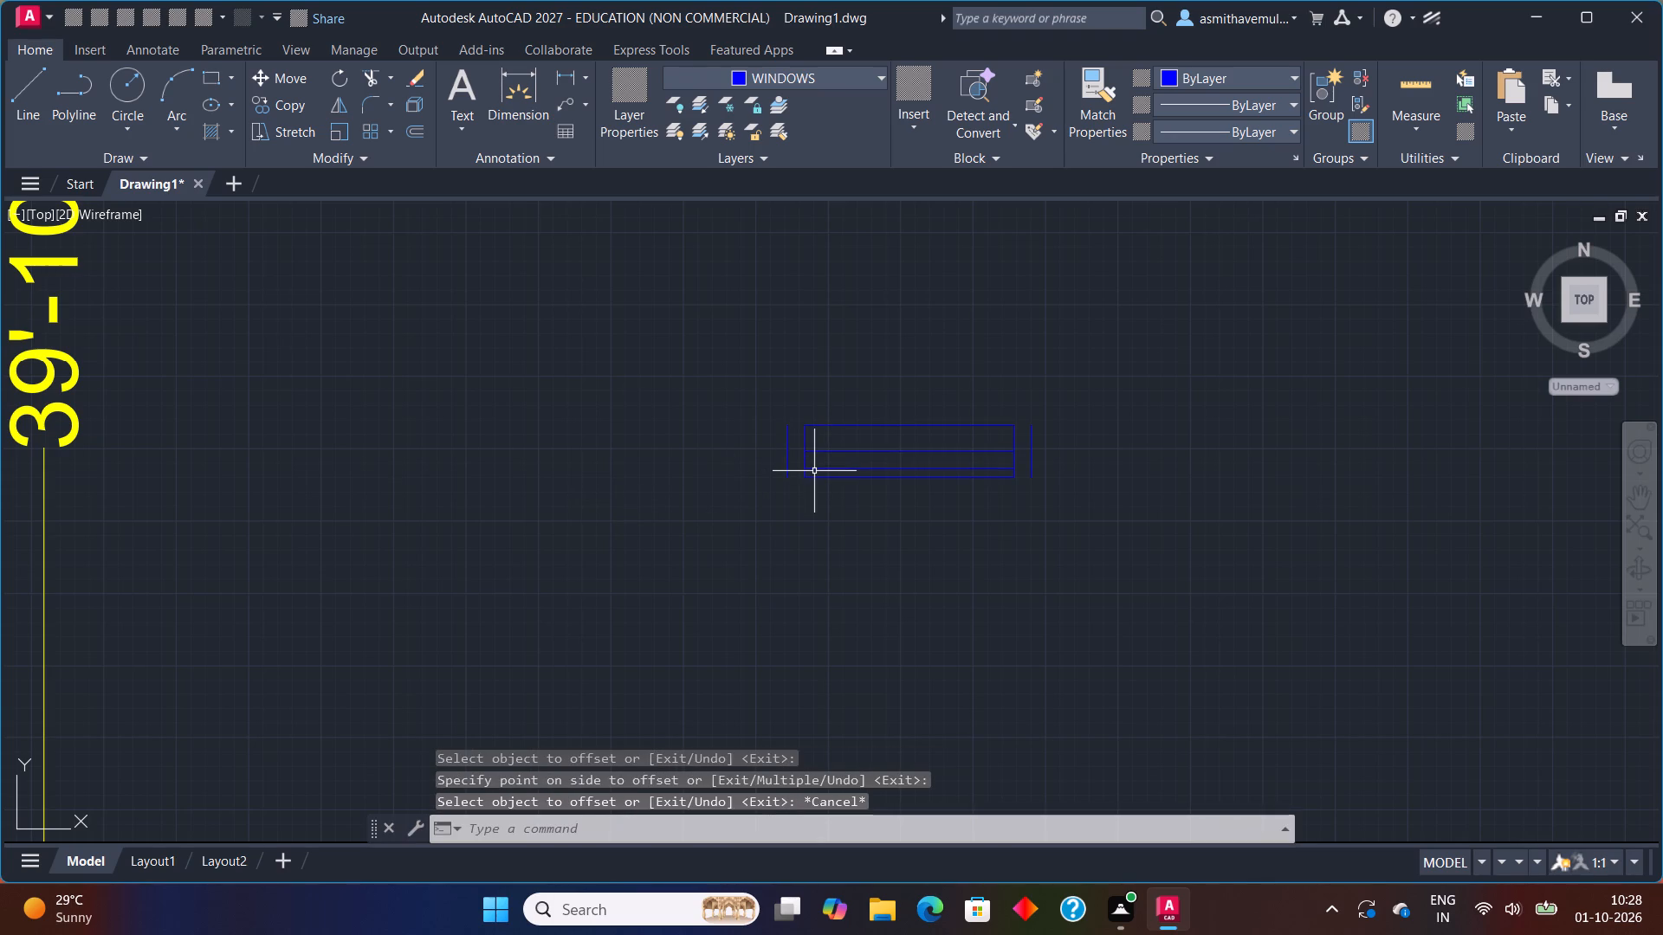
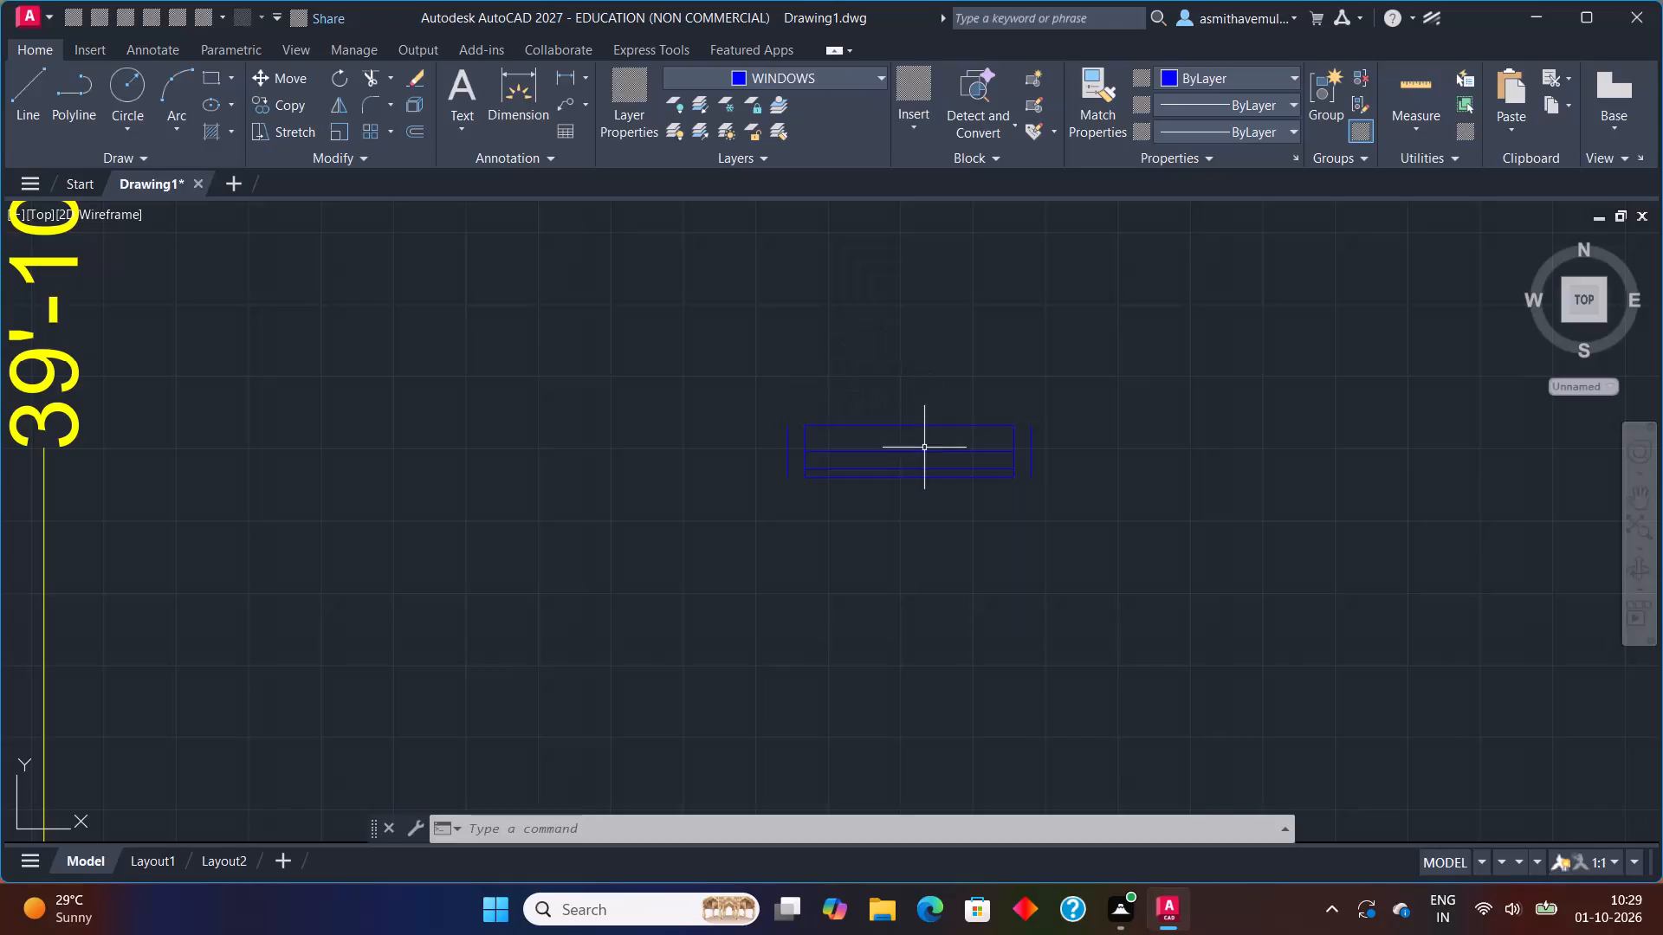
Copy the whole window symbol four times into the empty space beside and below it, using its lower-right corner as base point.
scroll(924, 450, "up", 1)
scroll(910, 447, "down", 3)
scroll(879, 451, "up", 1)
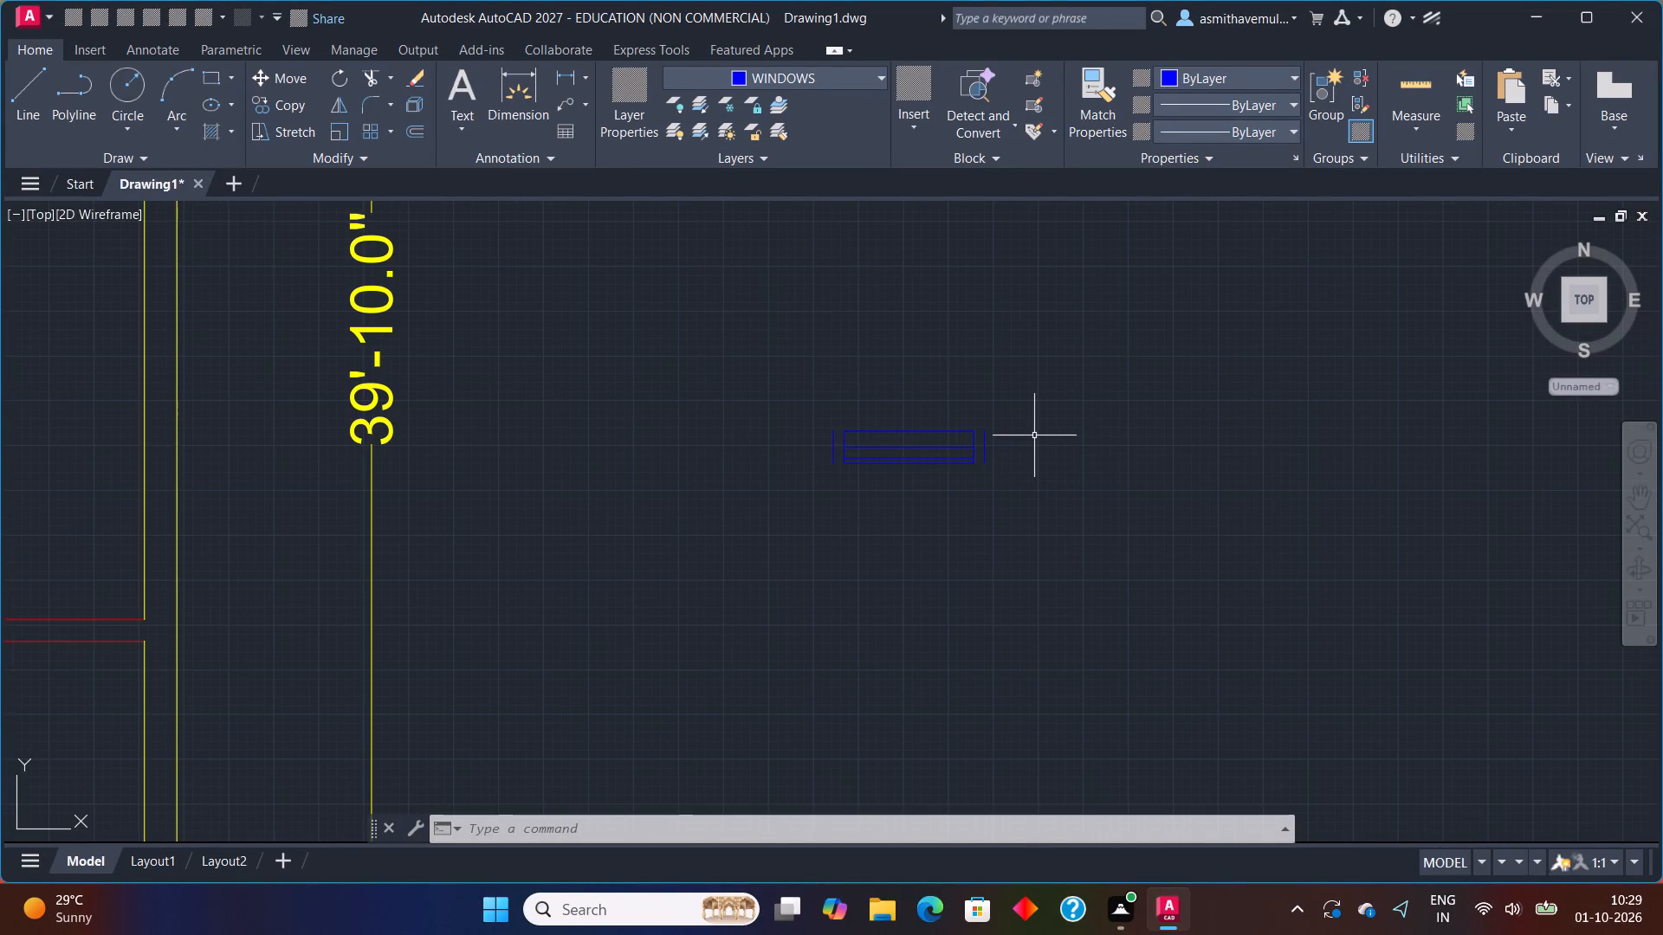
left_click_drag(1007, 435, 799, 422)
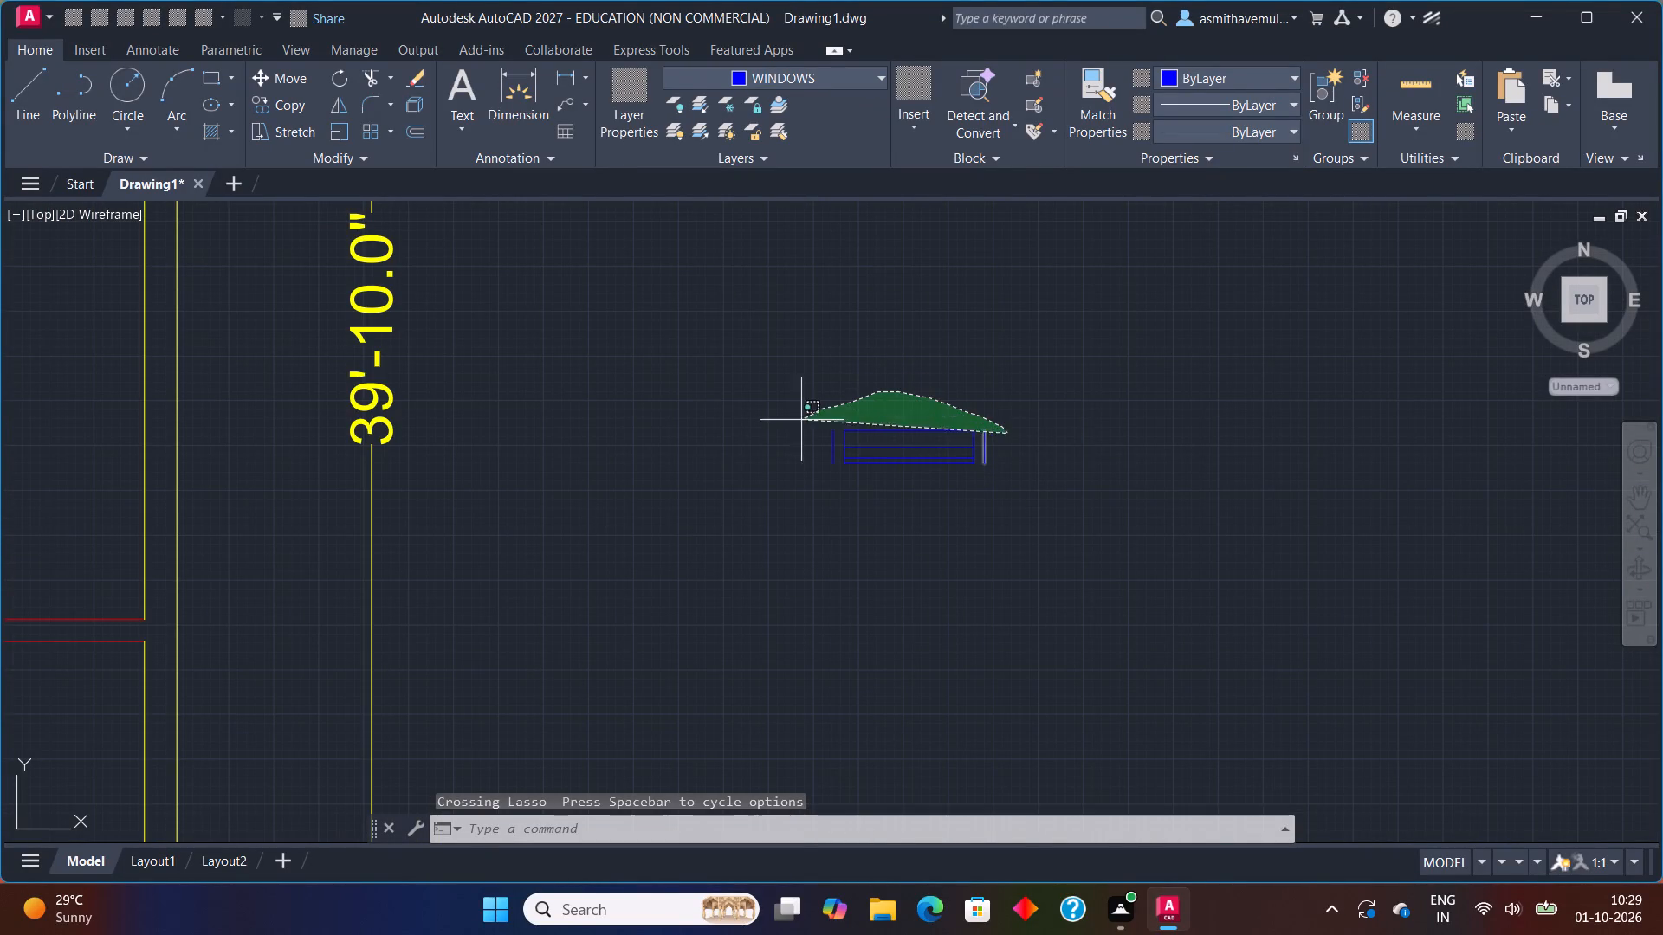
left_click_drag(799, 422, 1073, 596)
type("CO")
type("PY")
key("Return")
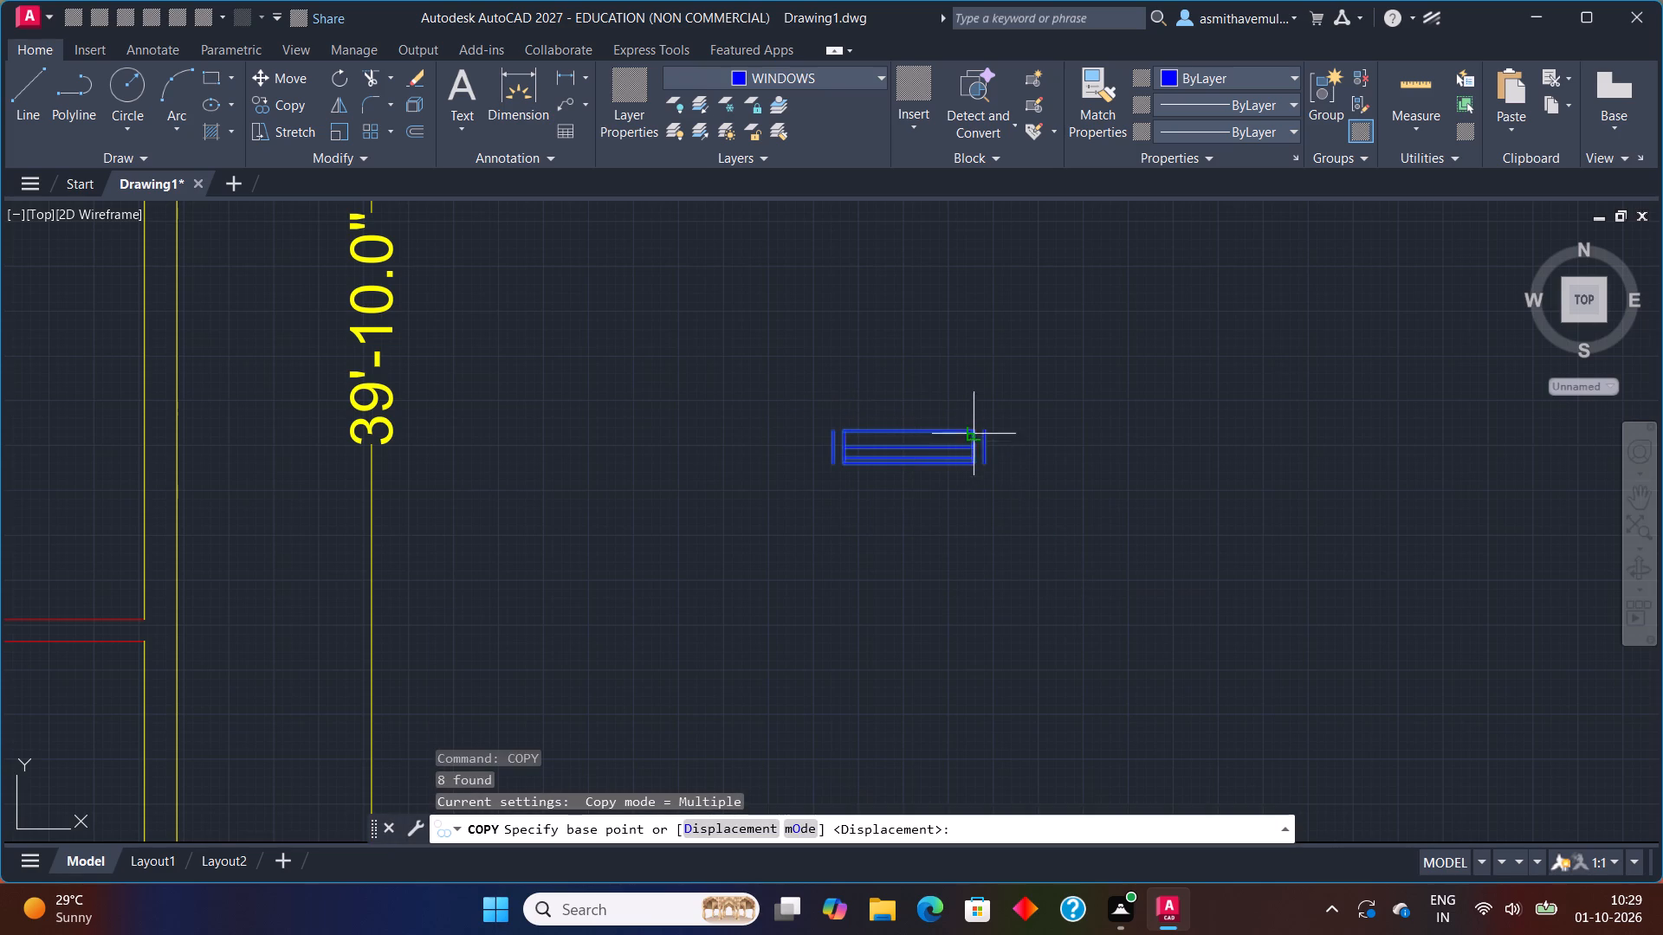
left_click(987, 463)
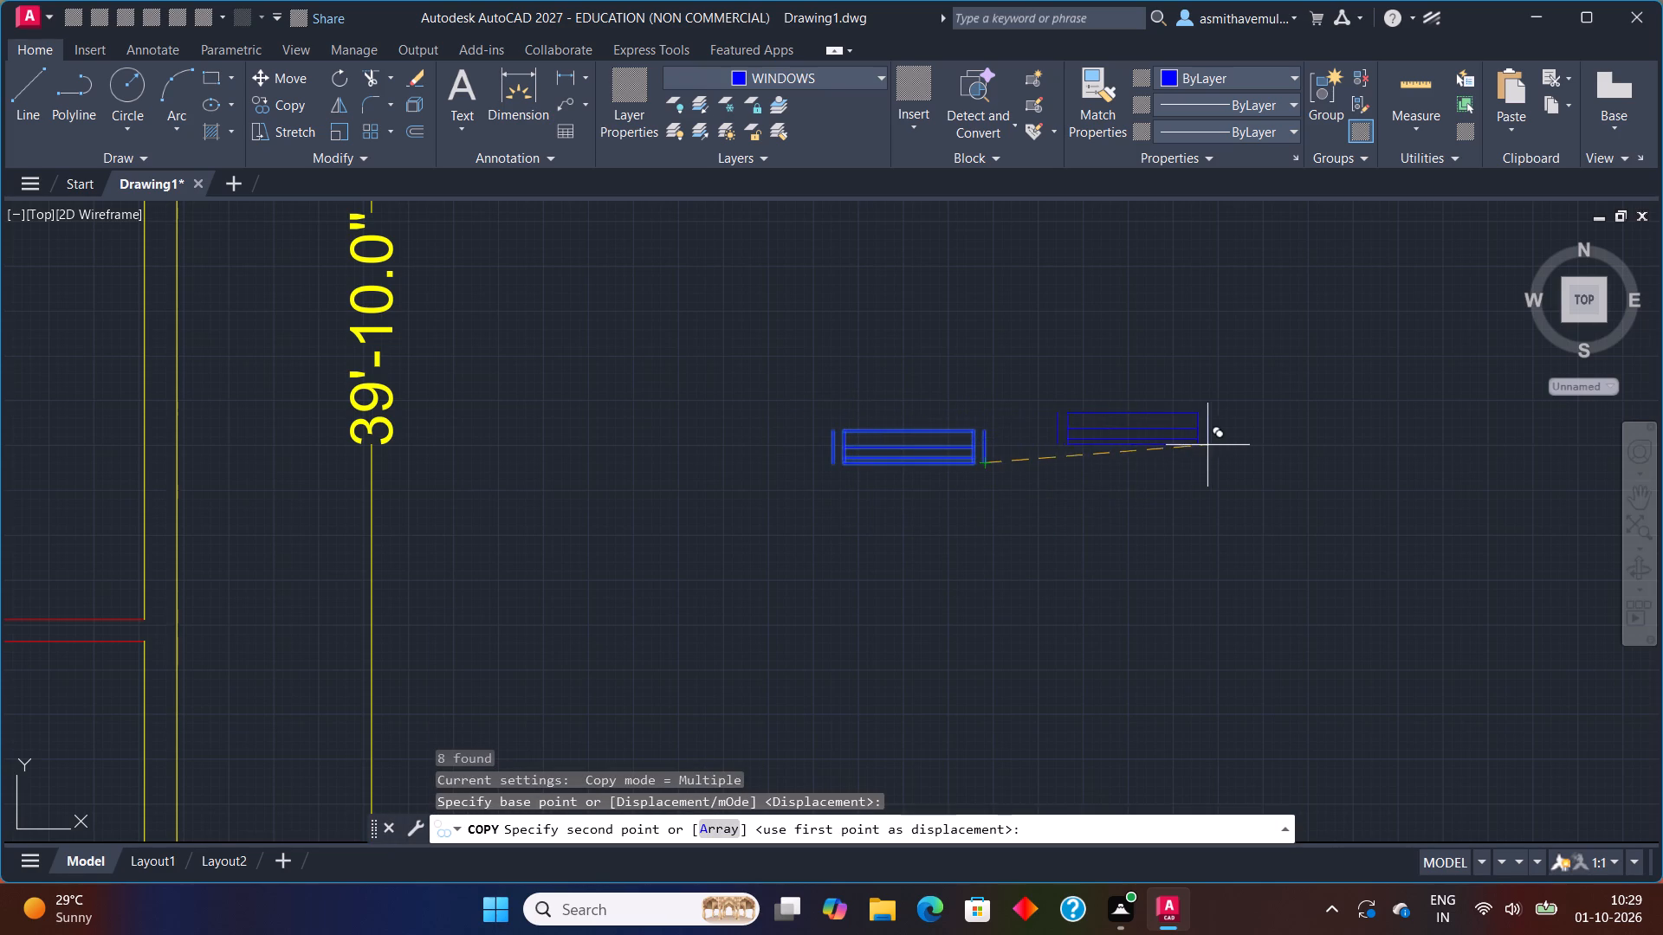
left_click(1221, 454)
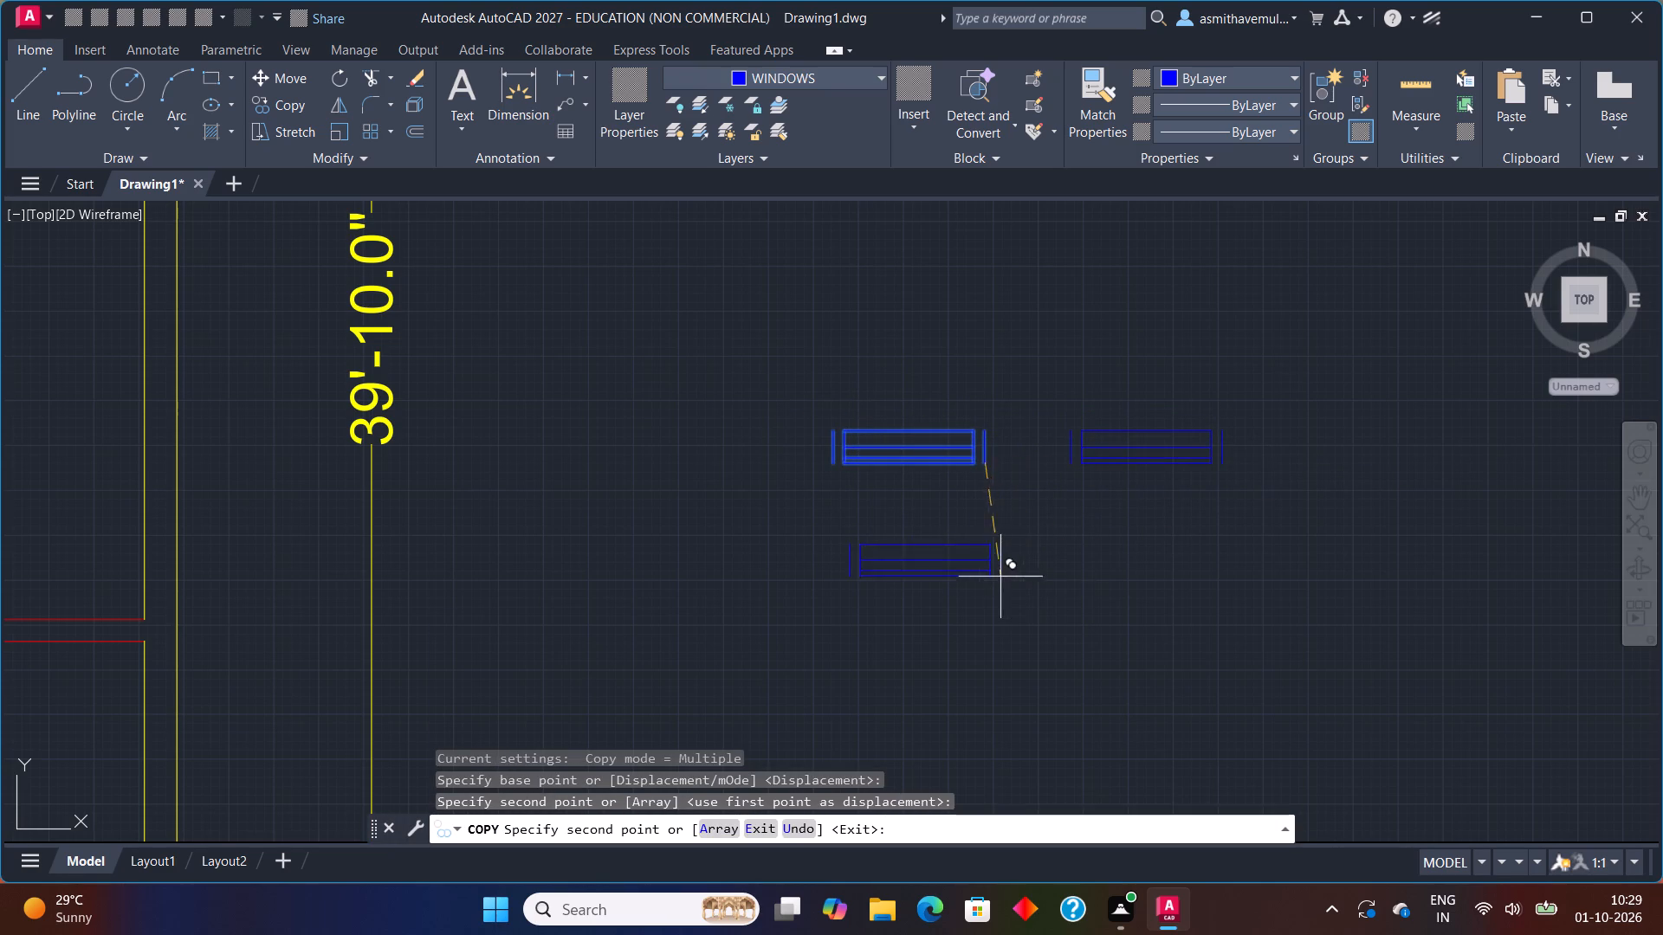
left_click(994, 571)
left_click(1252, 575)
left_click(1249, 646)
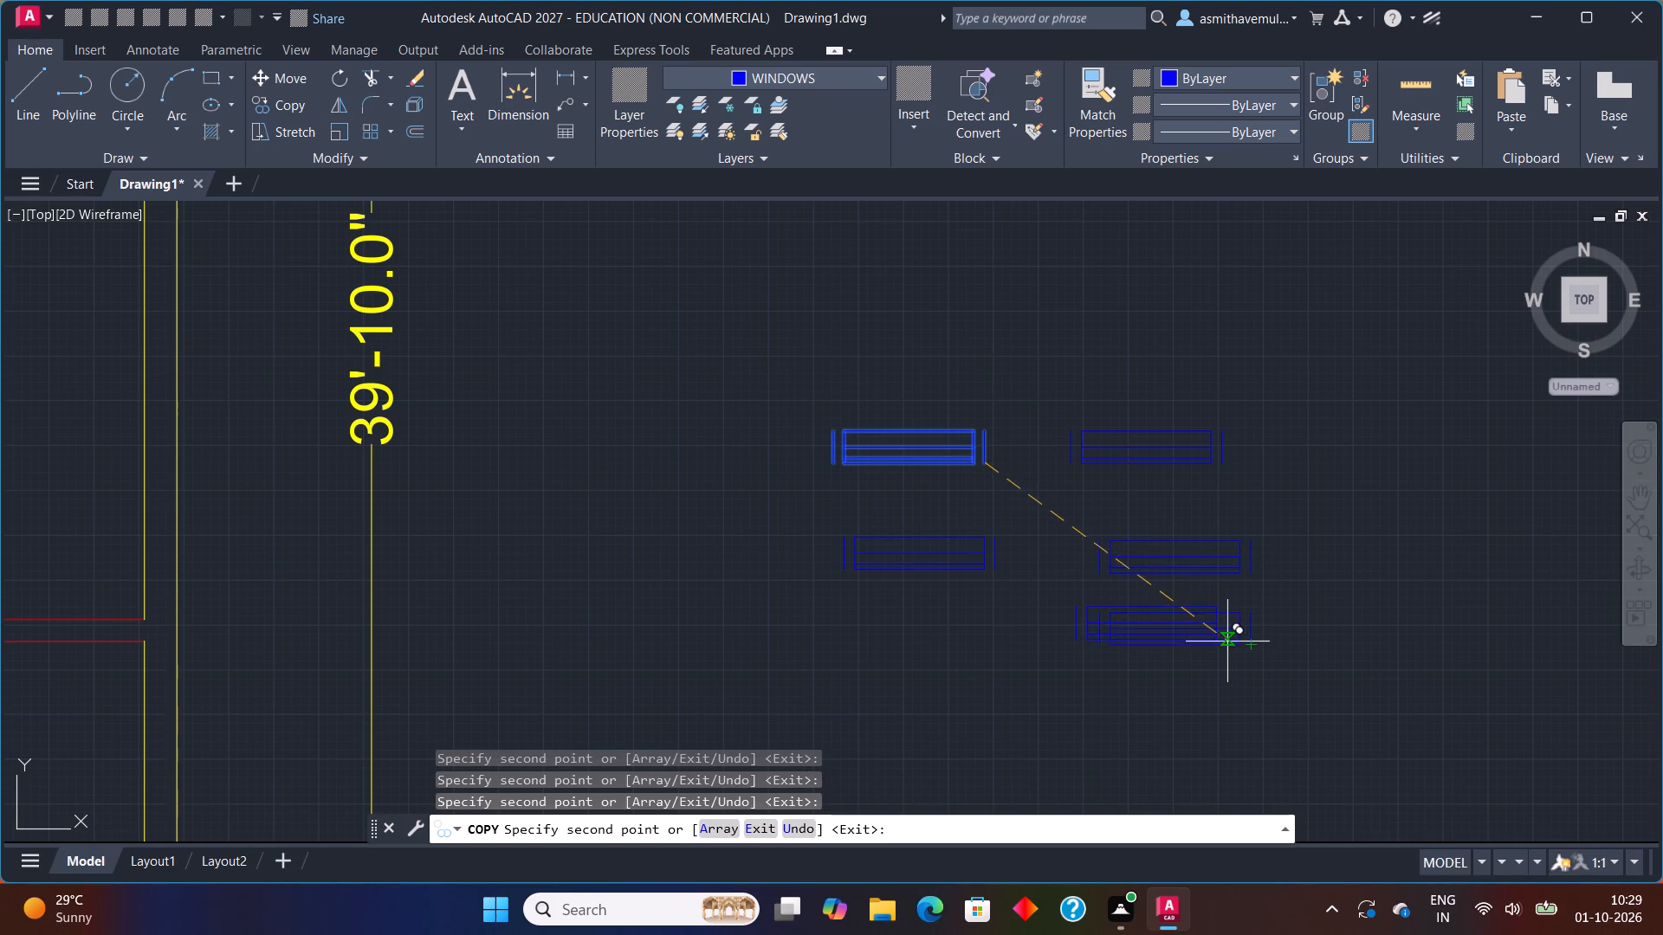
key("Escape")
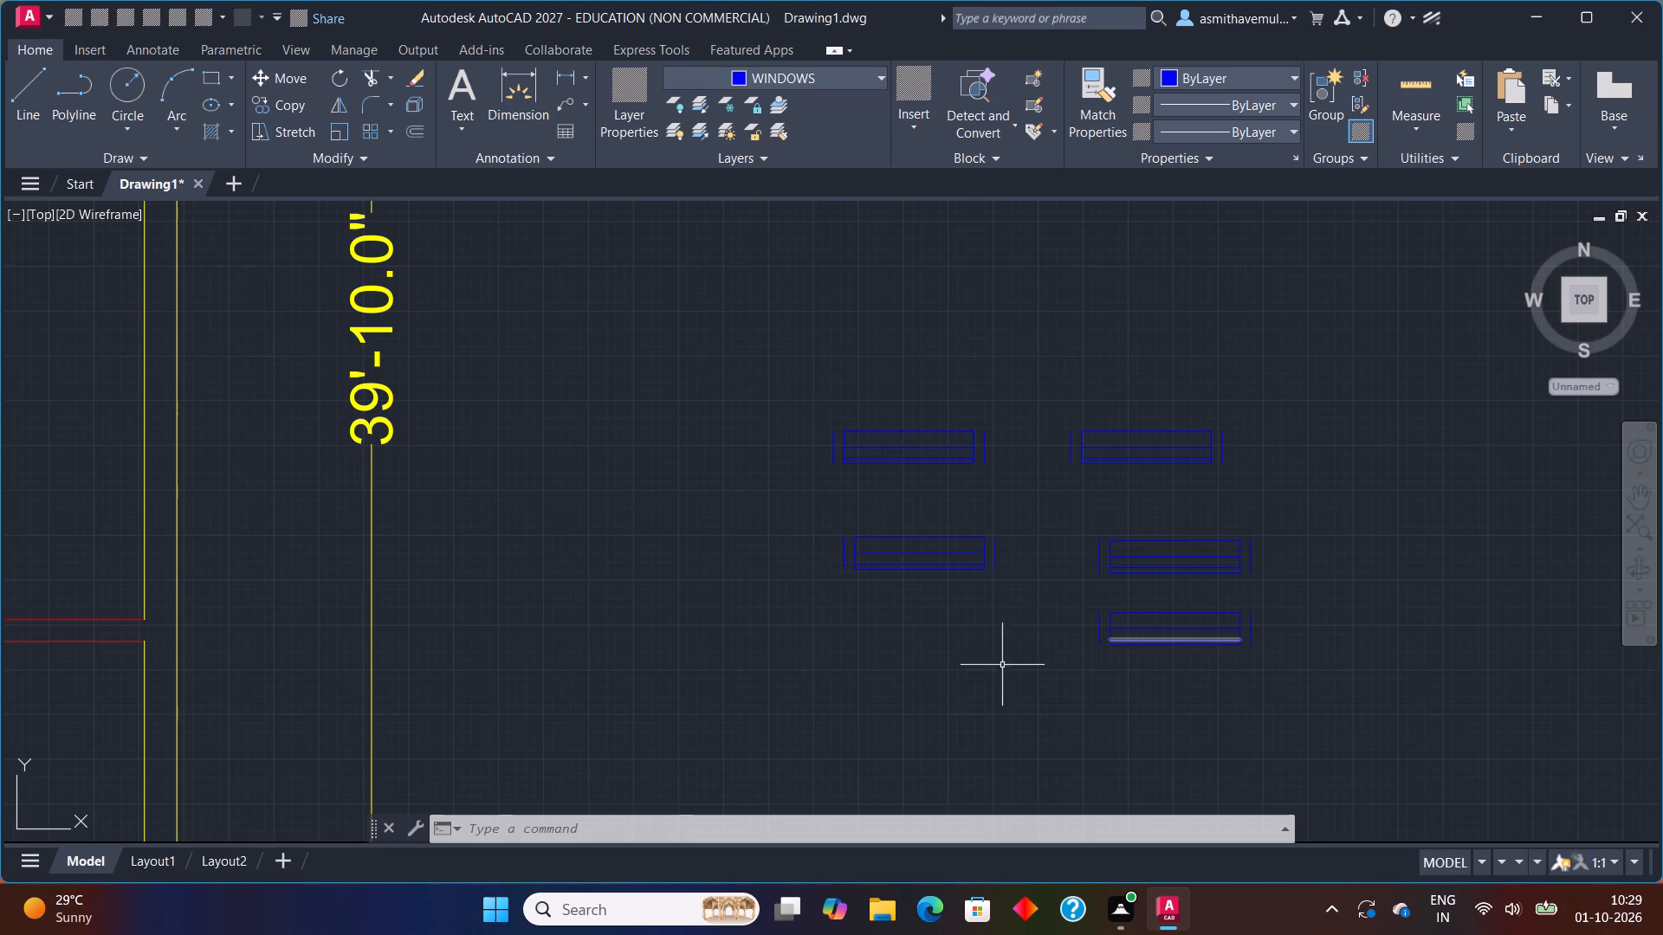
key("Escape")
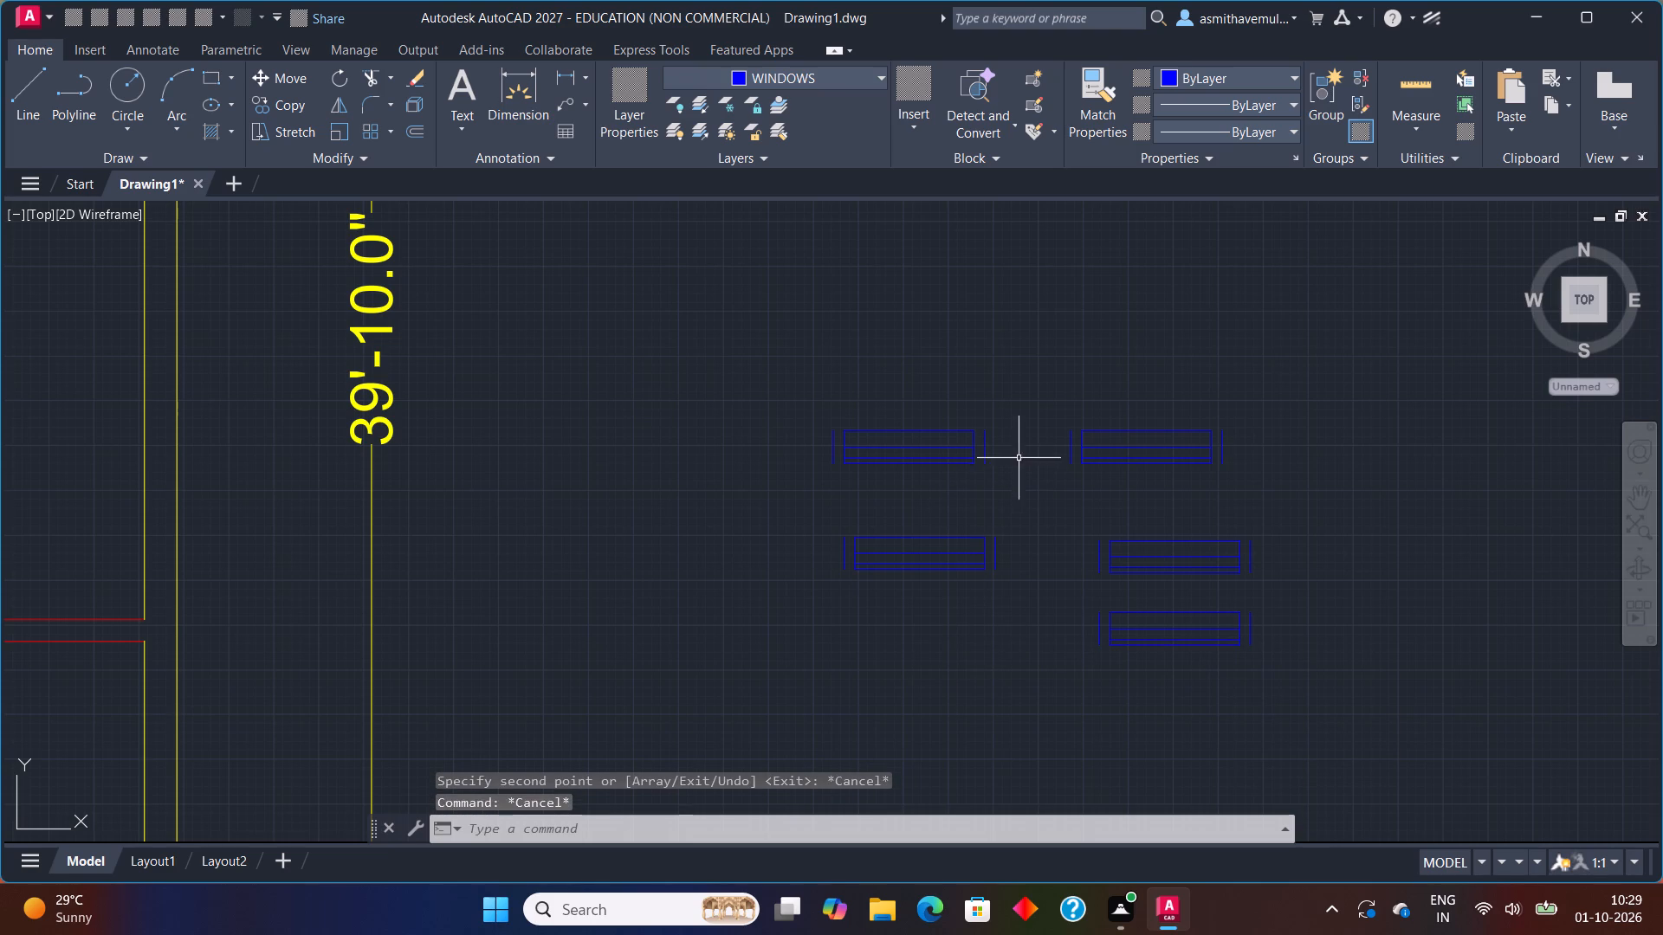
Rotate the original window symbol 270° about its lower-right corner with Ortho on, making it vertical.
left_click_drag(1019, 450, 853, 493)
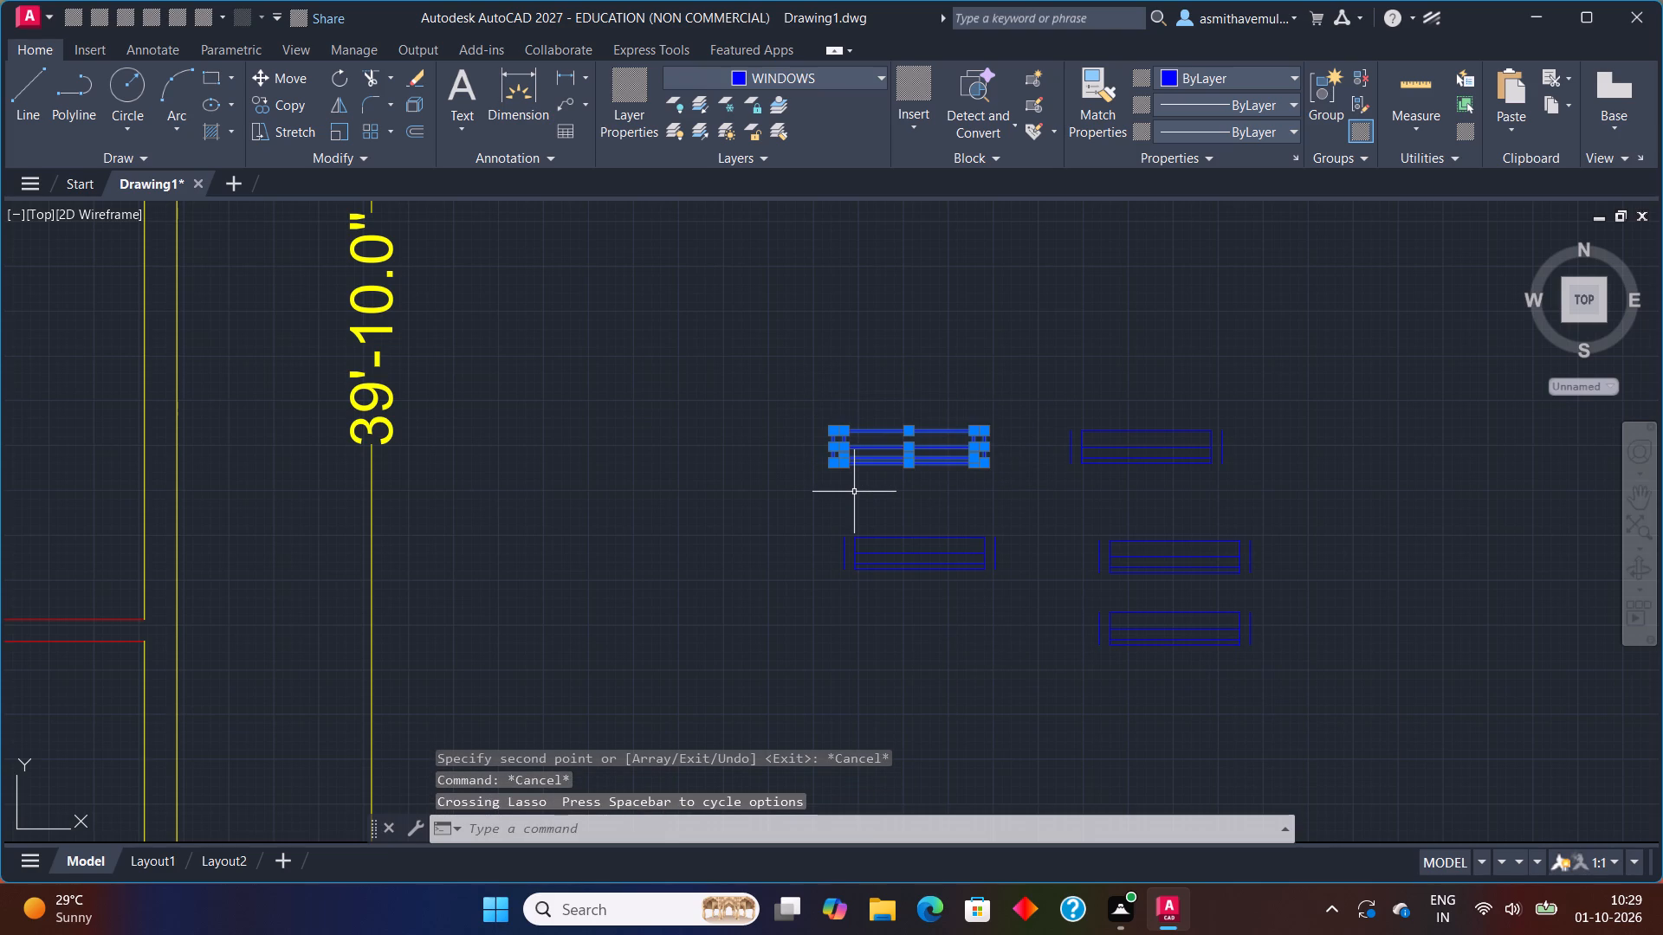
key("r")
key("o")
key("Return")
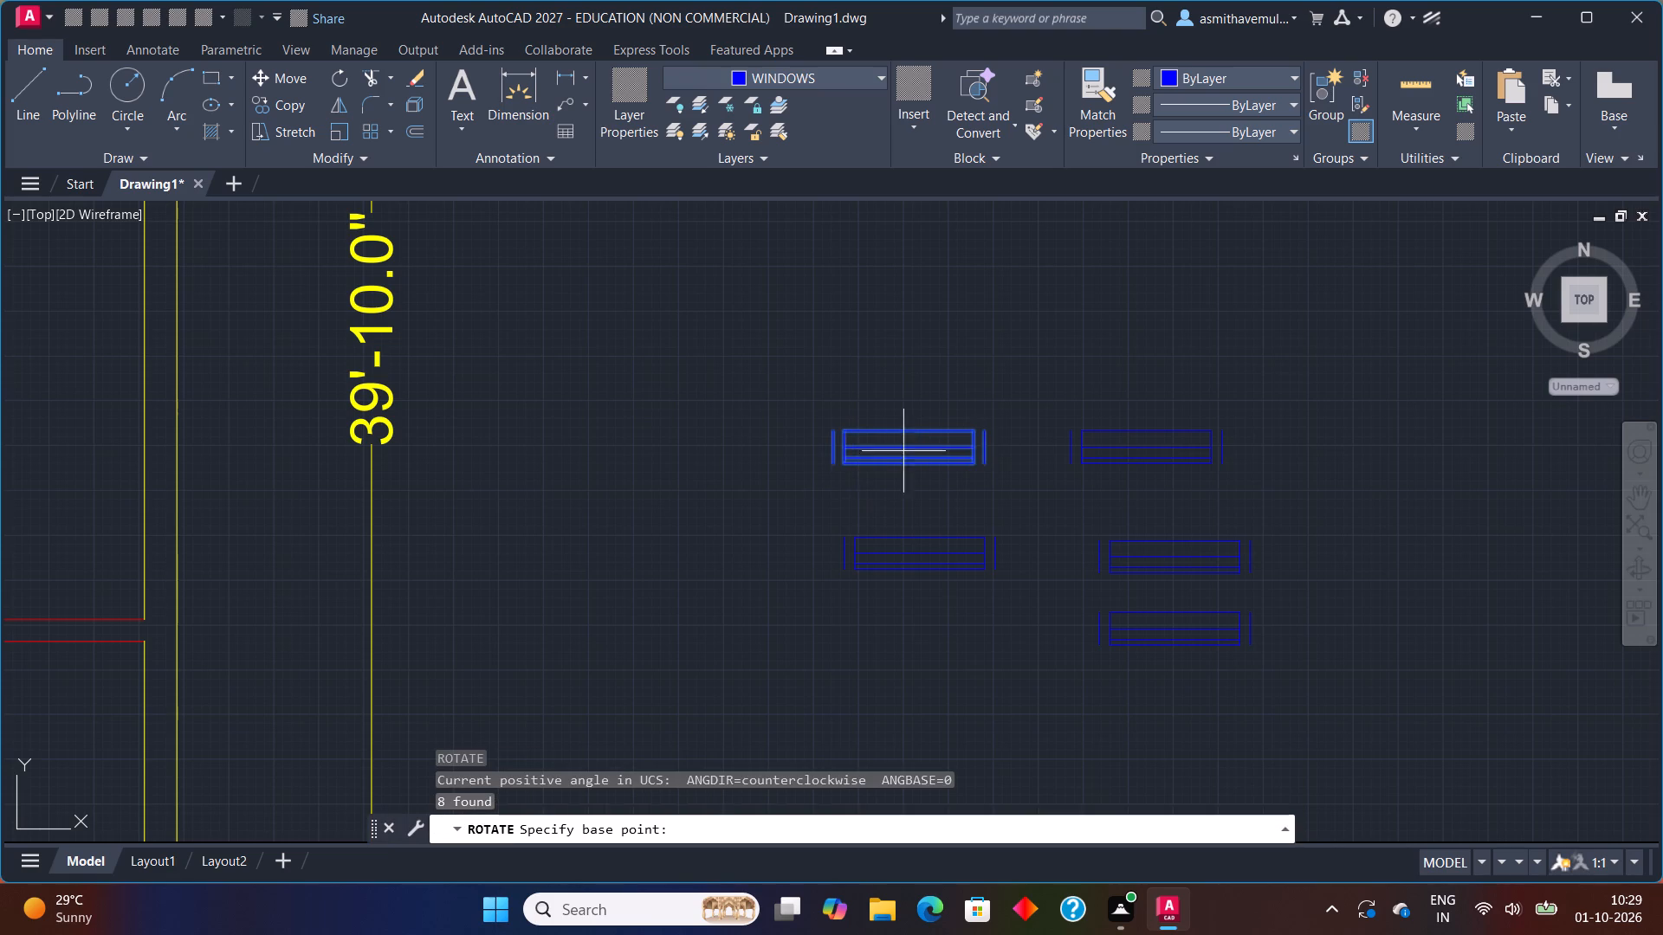
left_click(987, 466)
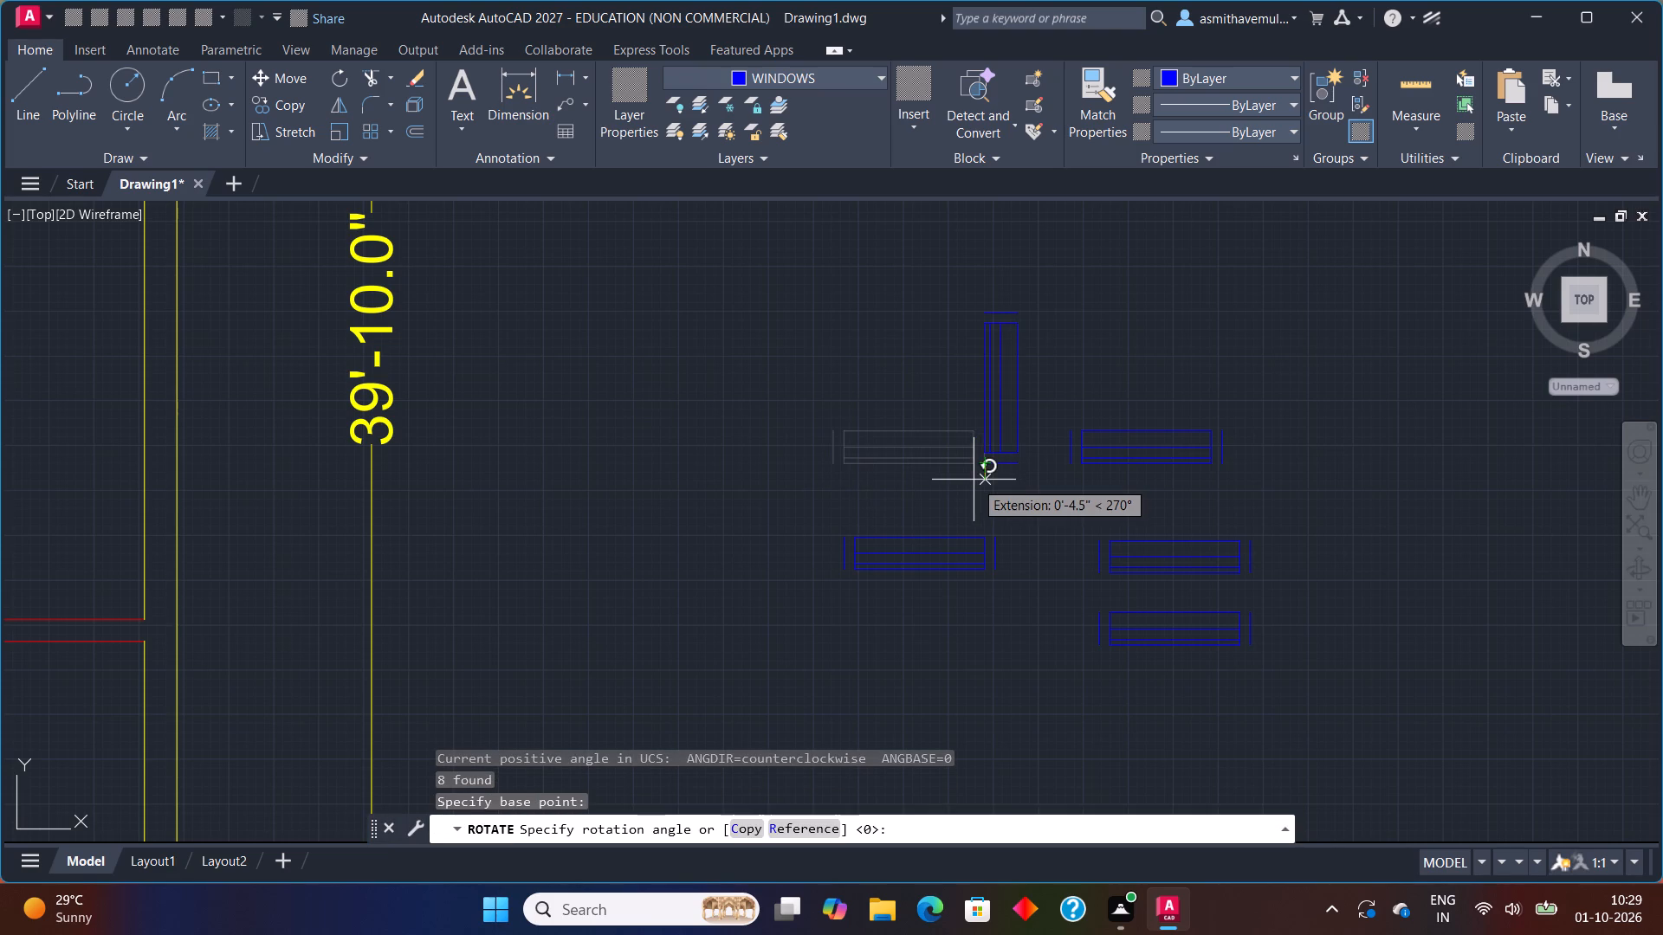
key("F8")
left_click(974, 478)
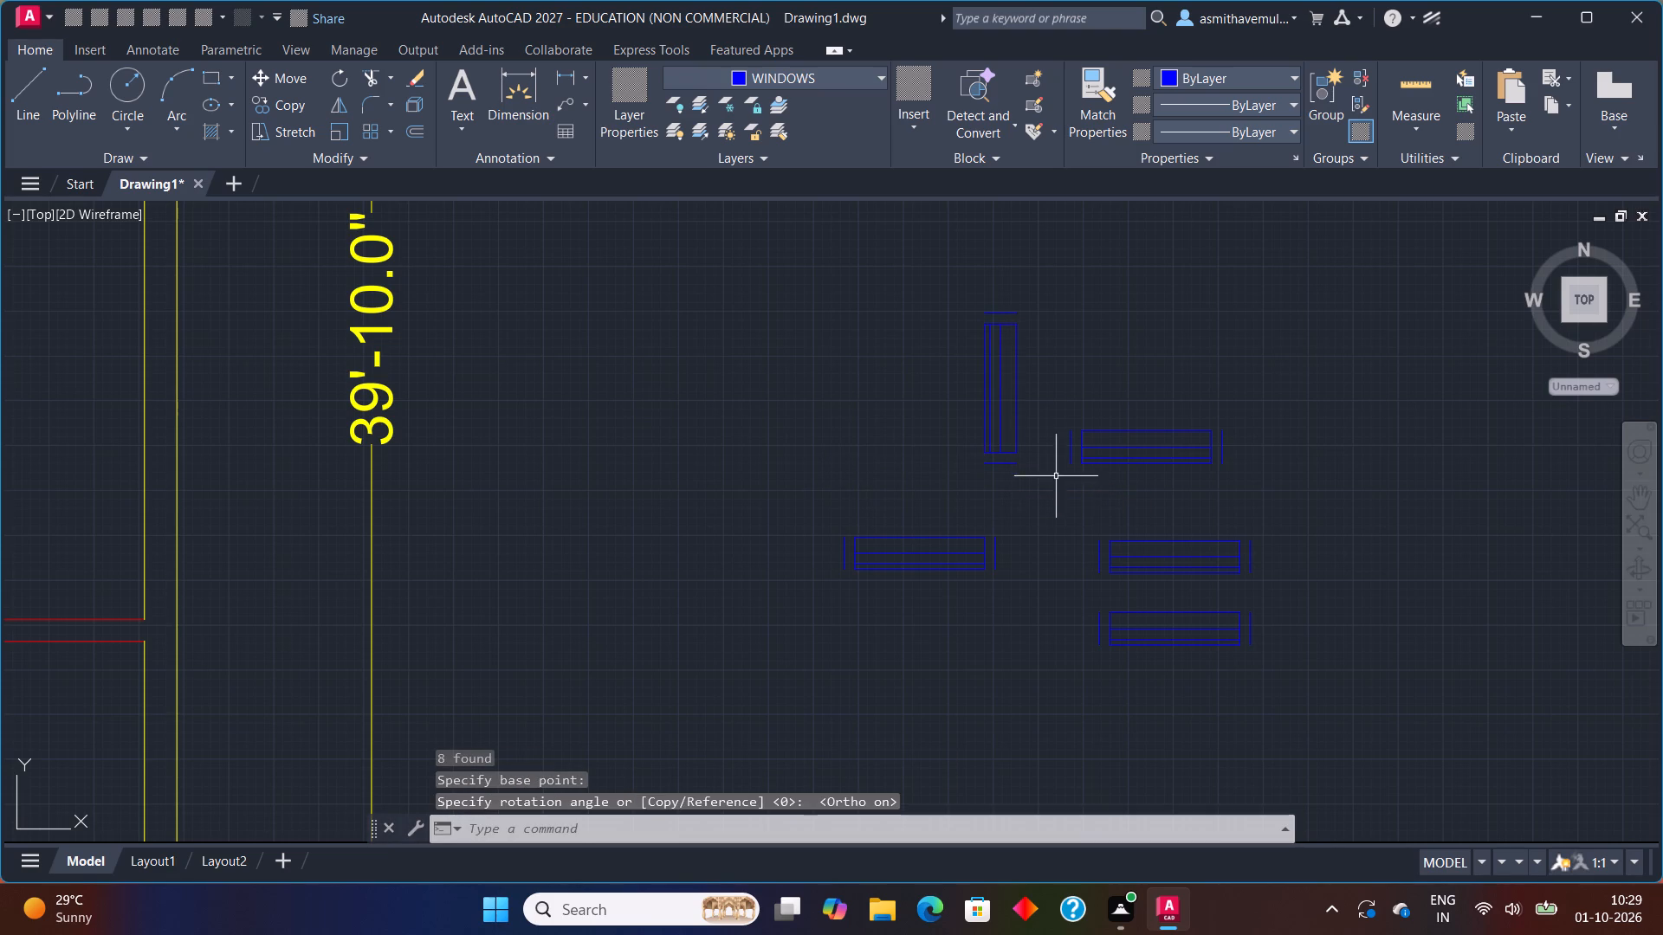
Rotate the window copy below the original 90° counterclockwise about its lower-right corner, making it vertical.
left_click_drag(1030, 510, 948, 698)
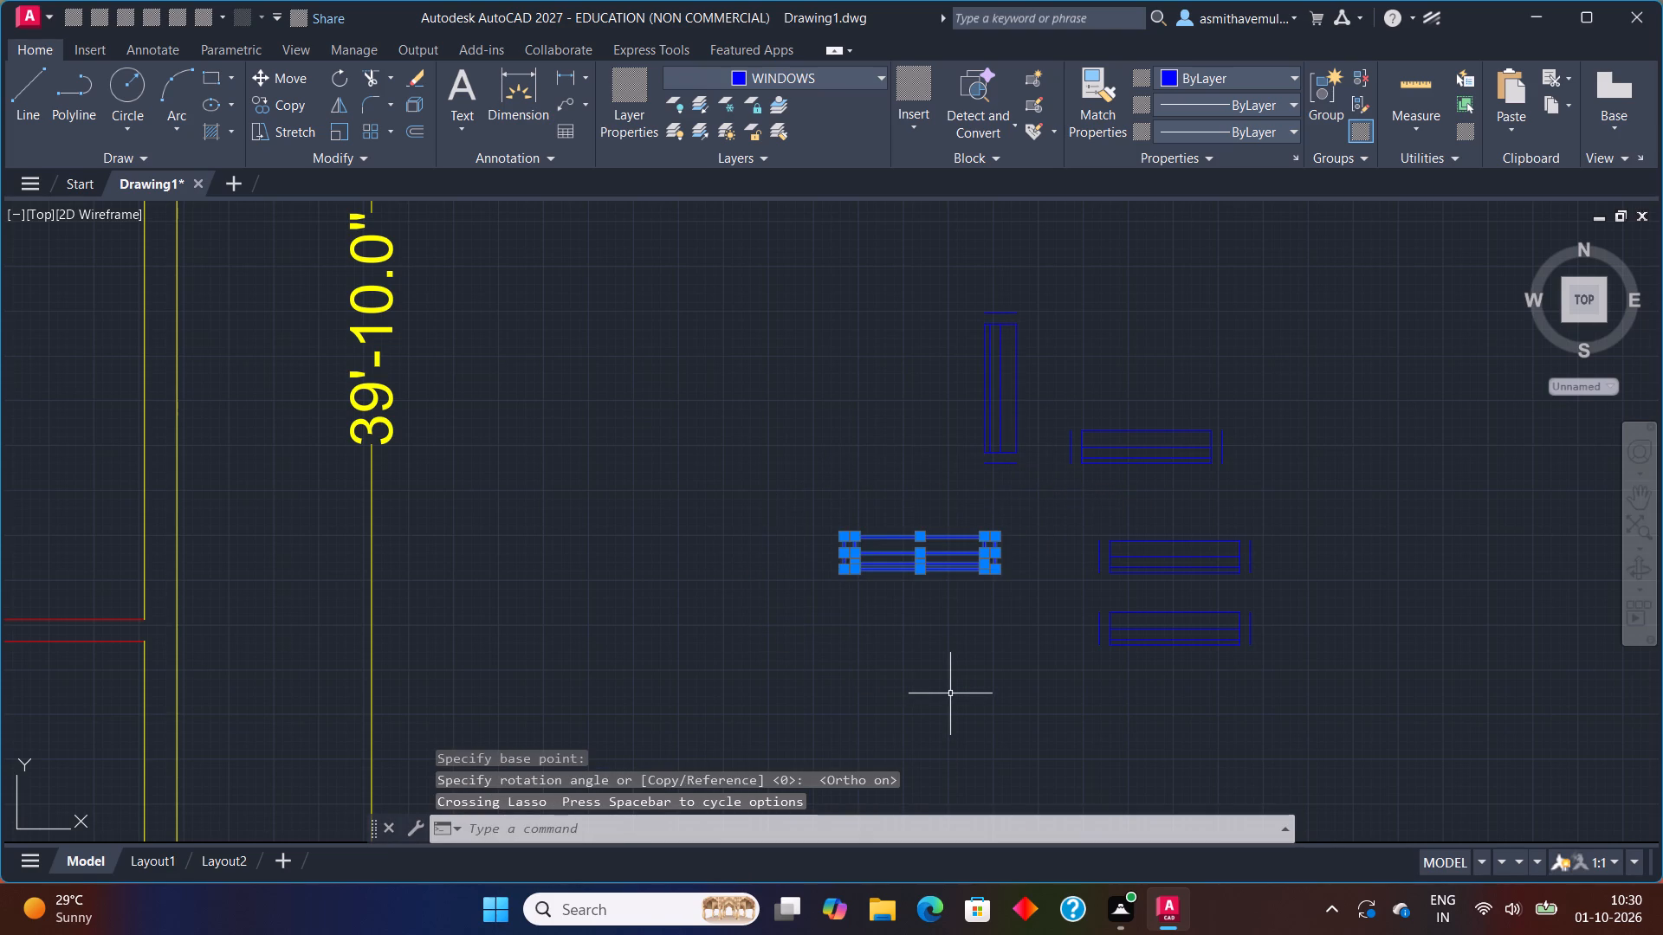
key("r")
key("o")
key("Return")
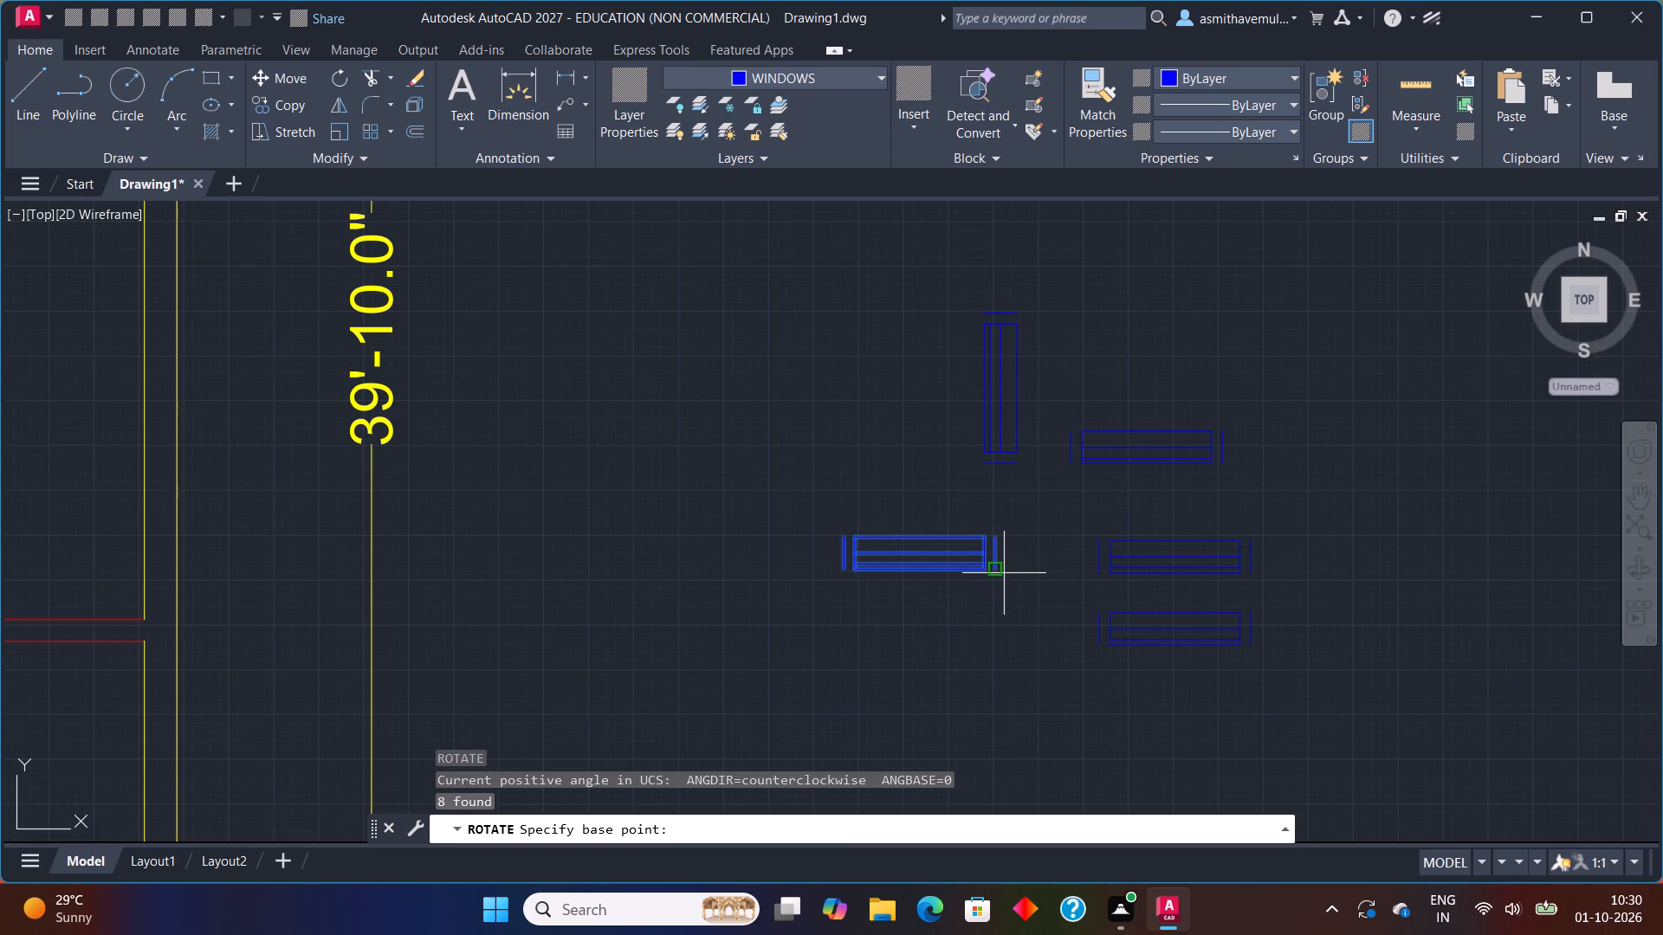
left_click(998, 573)
left_click(998, 540)
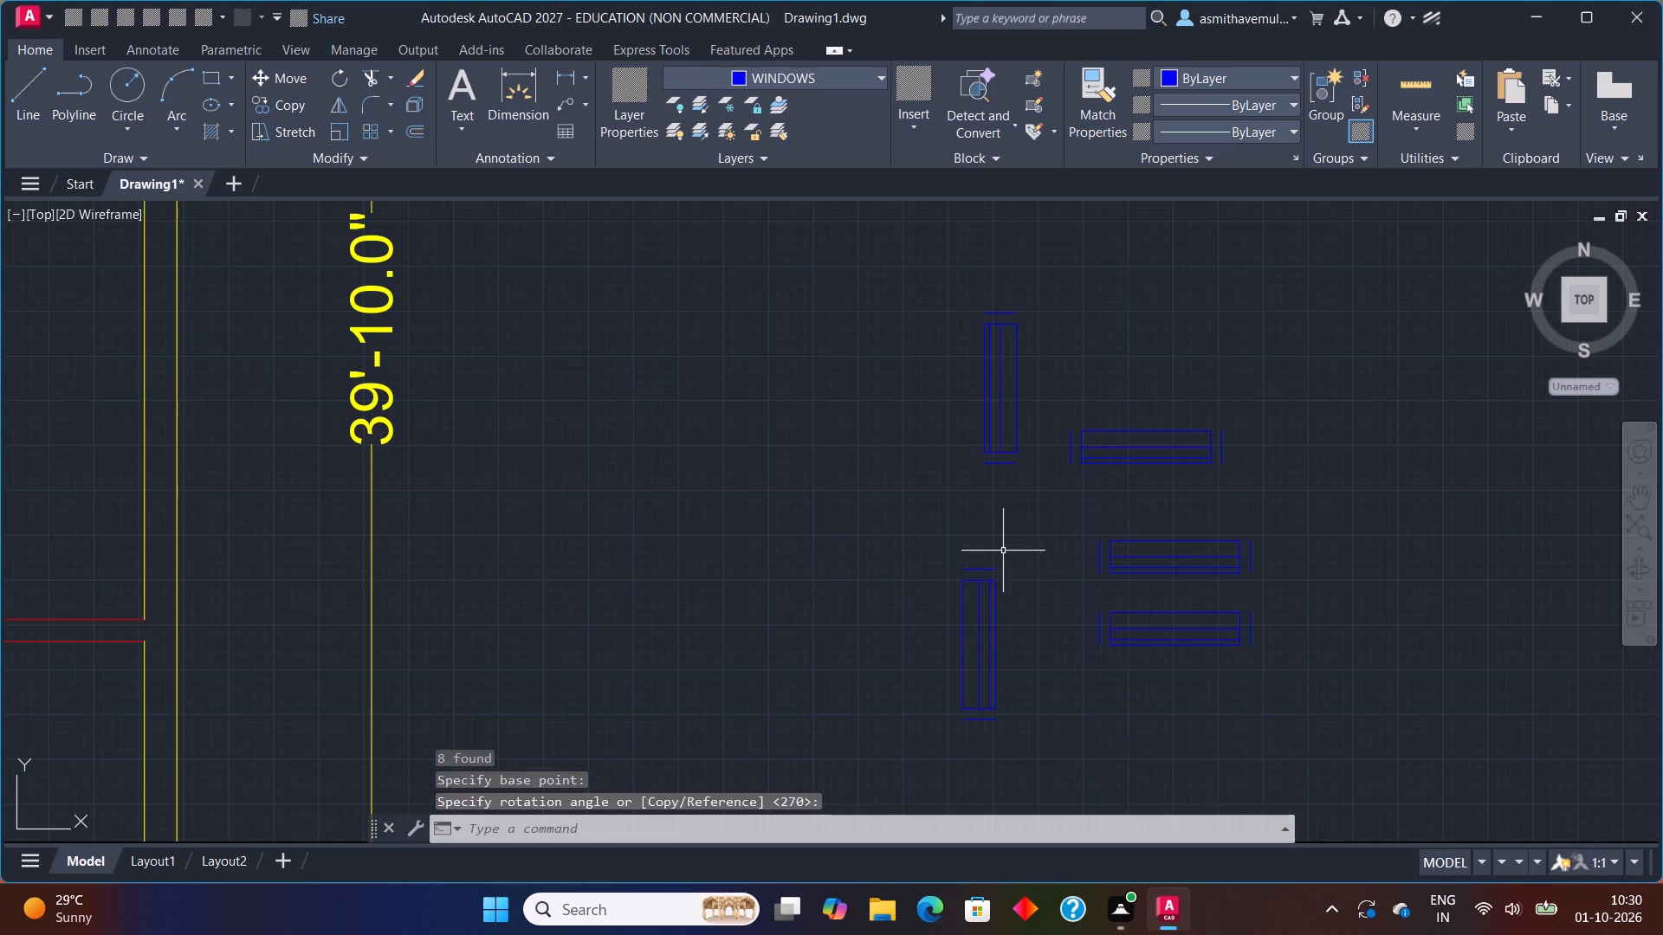
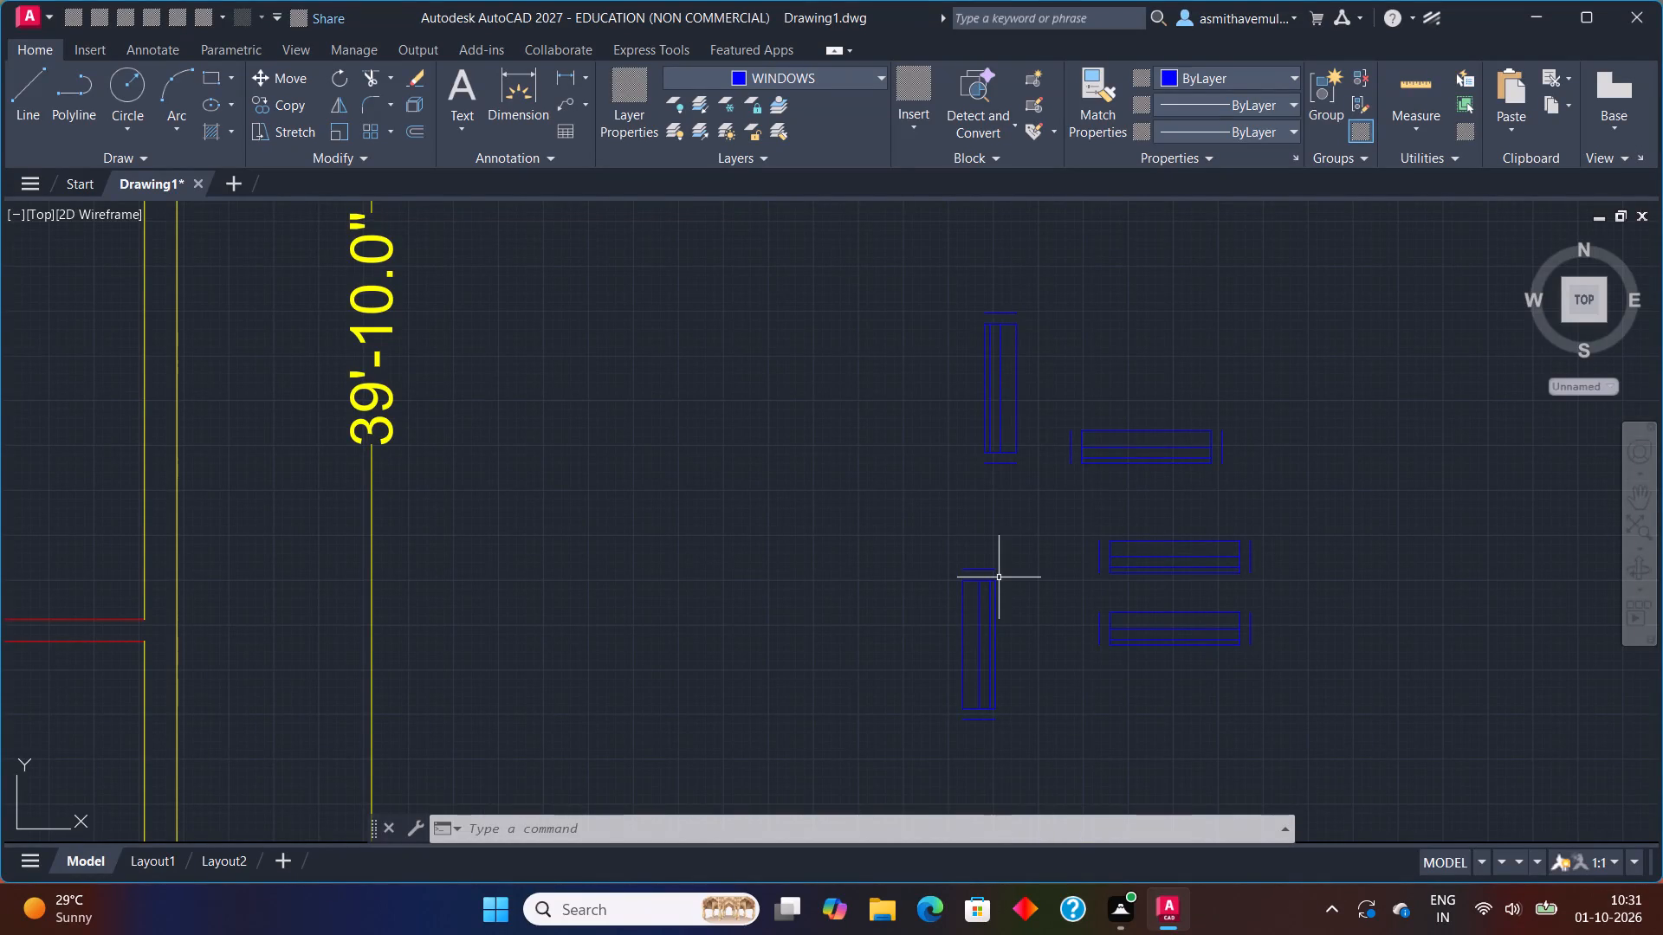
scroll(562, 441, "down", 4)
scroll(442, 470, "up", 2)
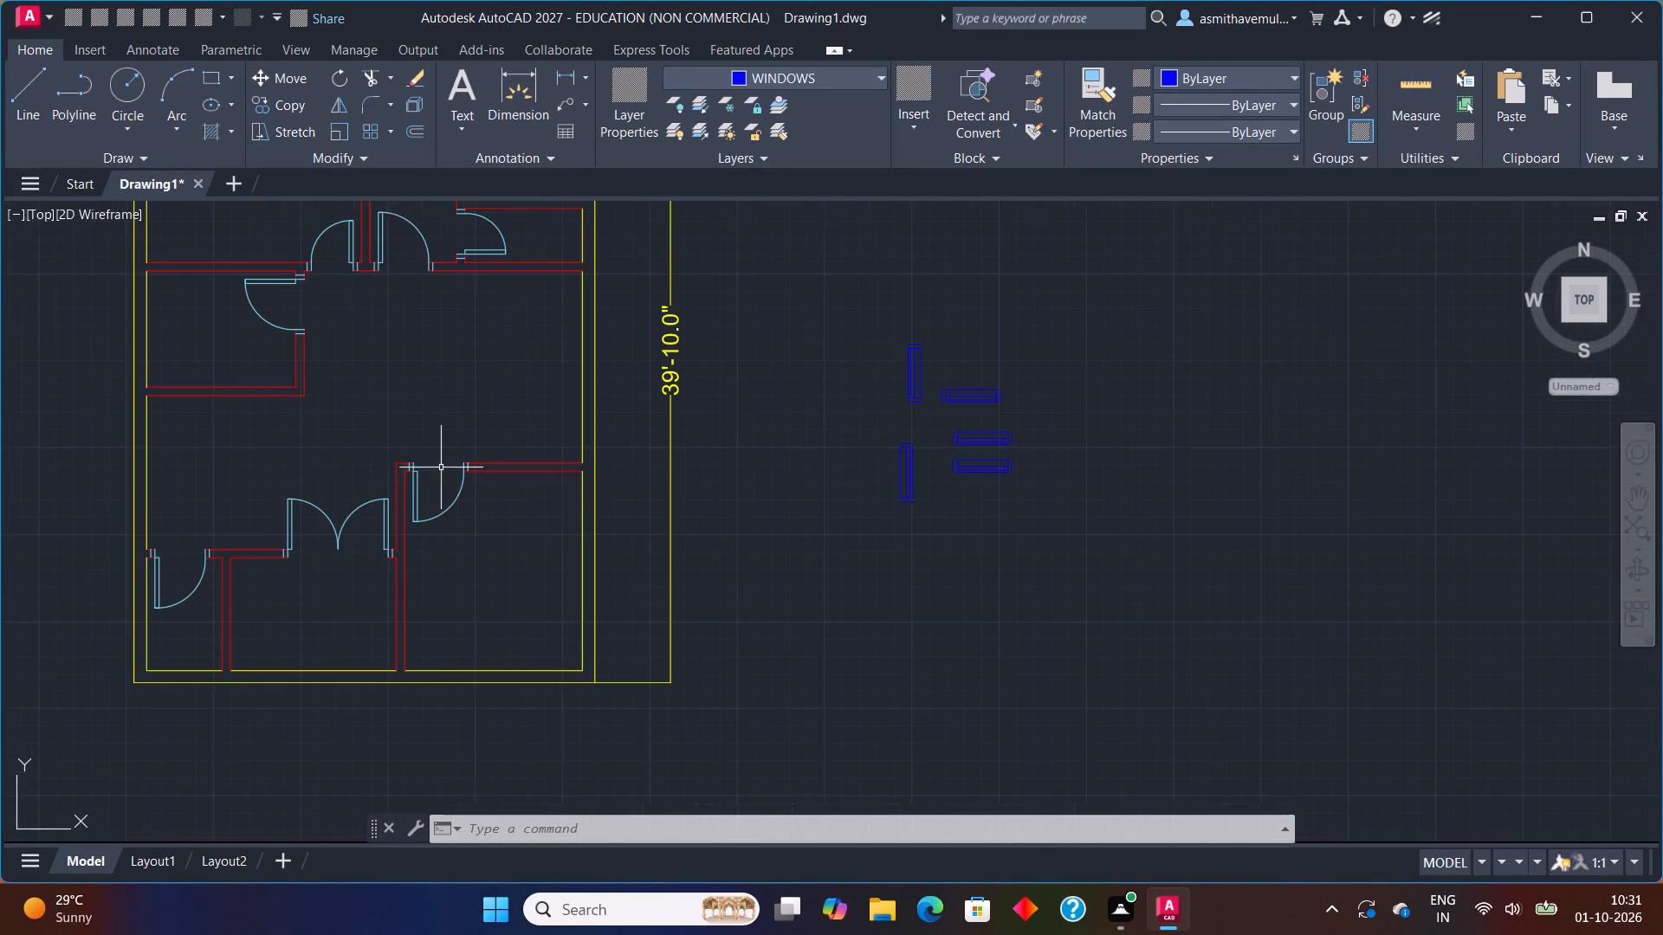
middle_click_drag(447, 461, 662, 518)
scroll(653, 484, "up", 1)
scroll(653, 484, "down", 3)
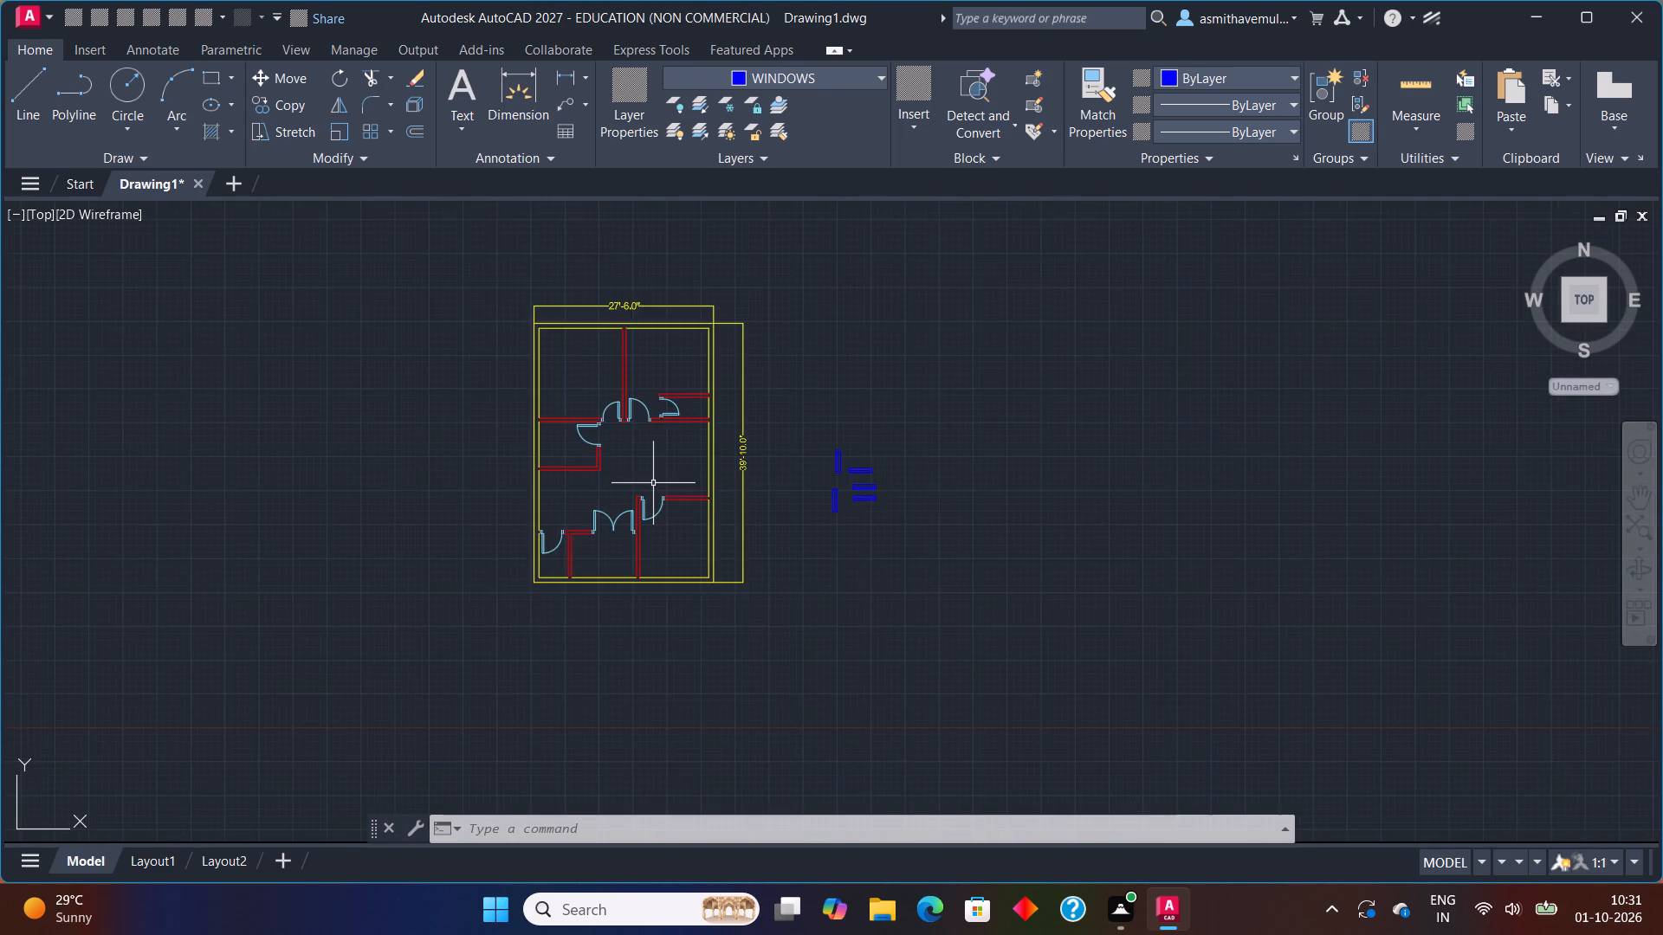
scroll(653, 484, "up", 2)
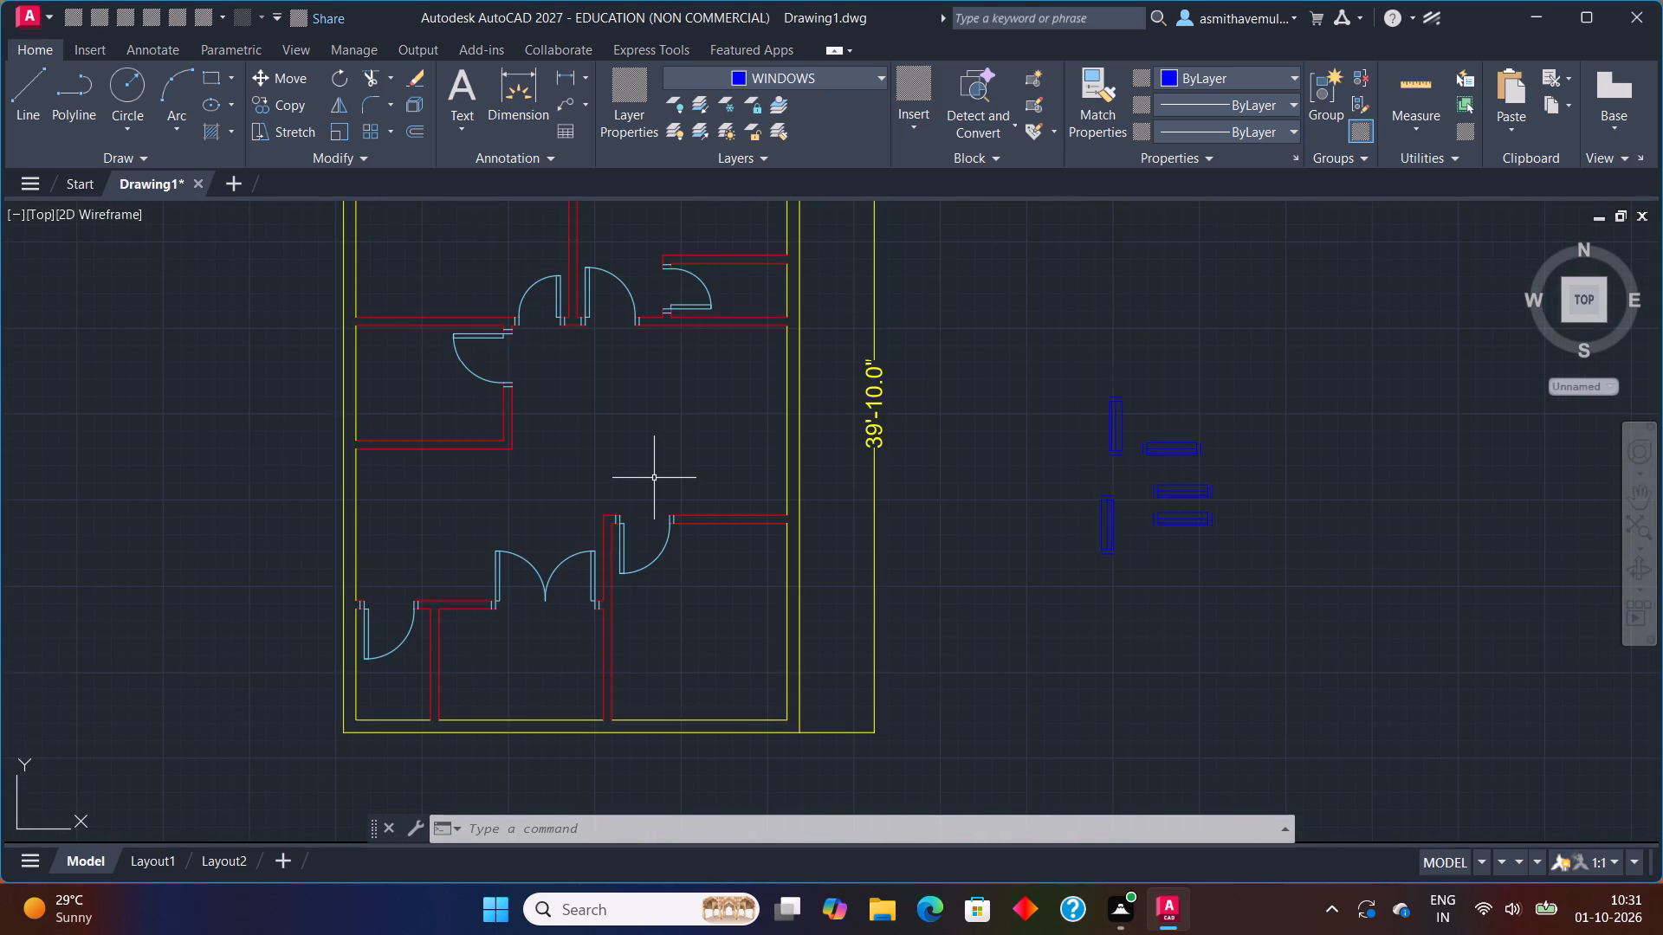
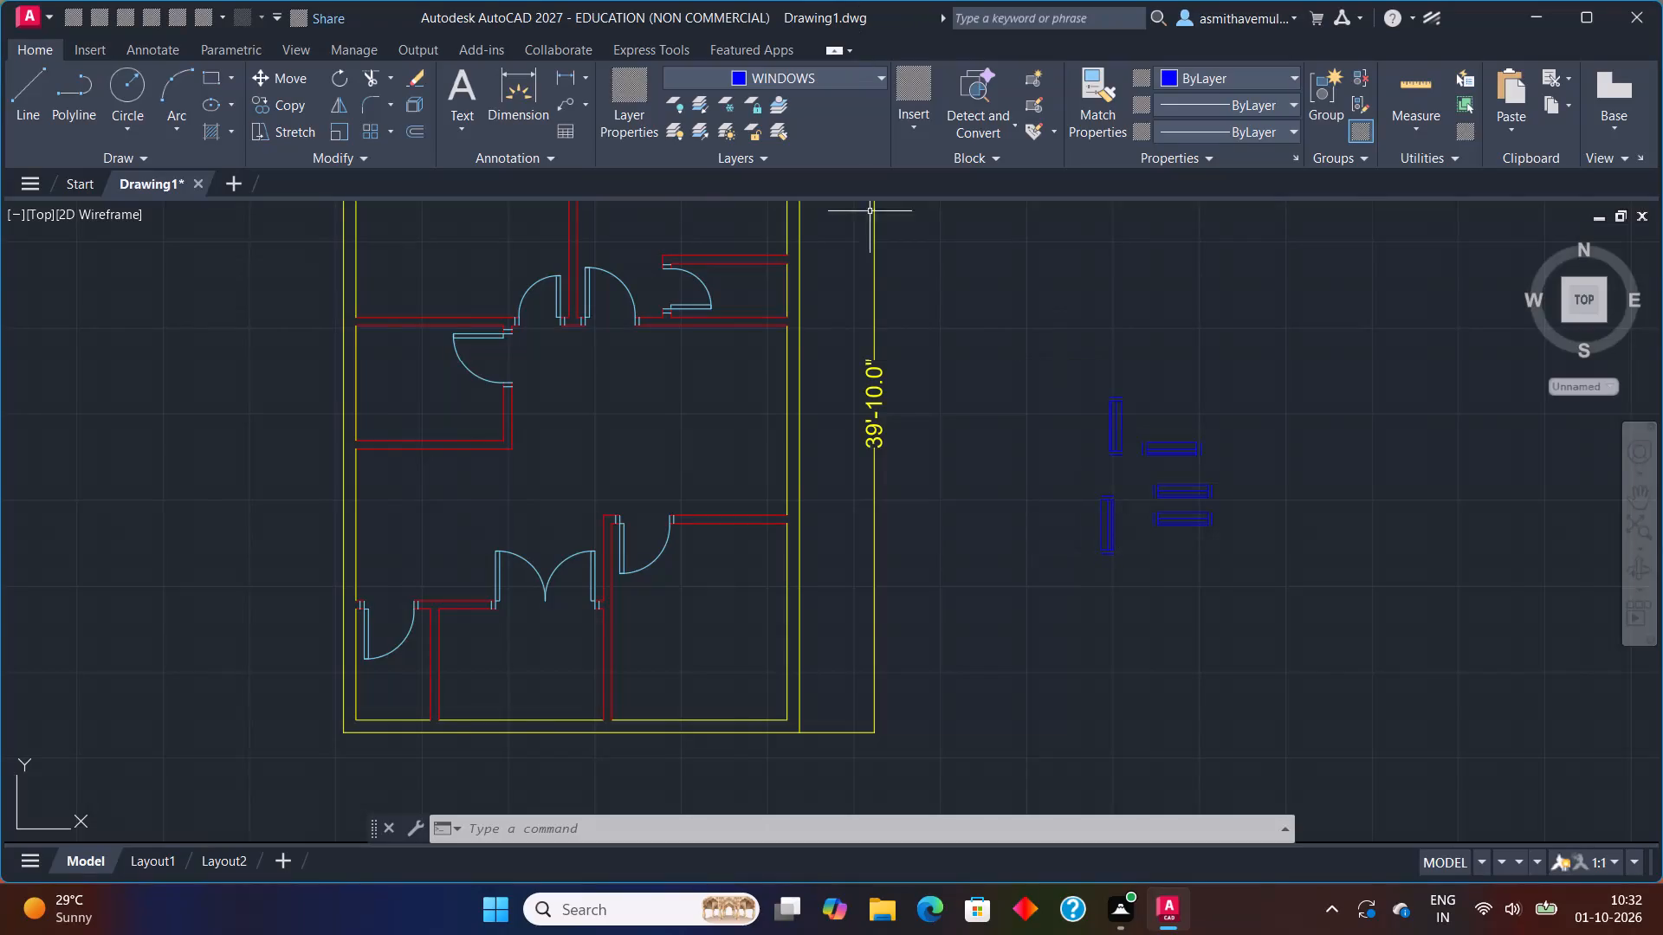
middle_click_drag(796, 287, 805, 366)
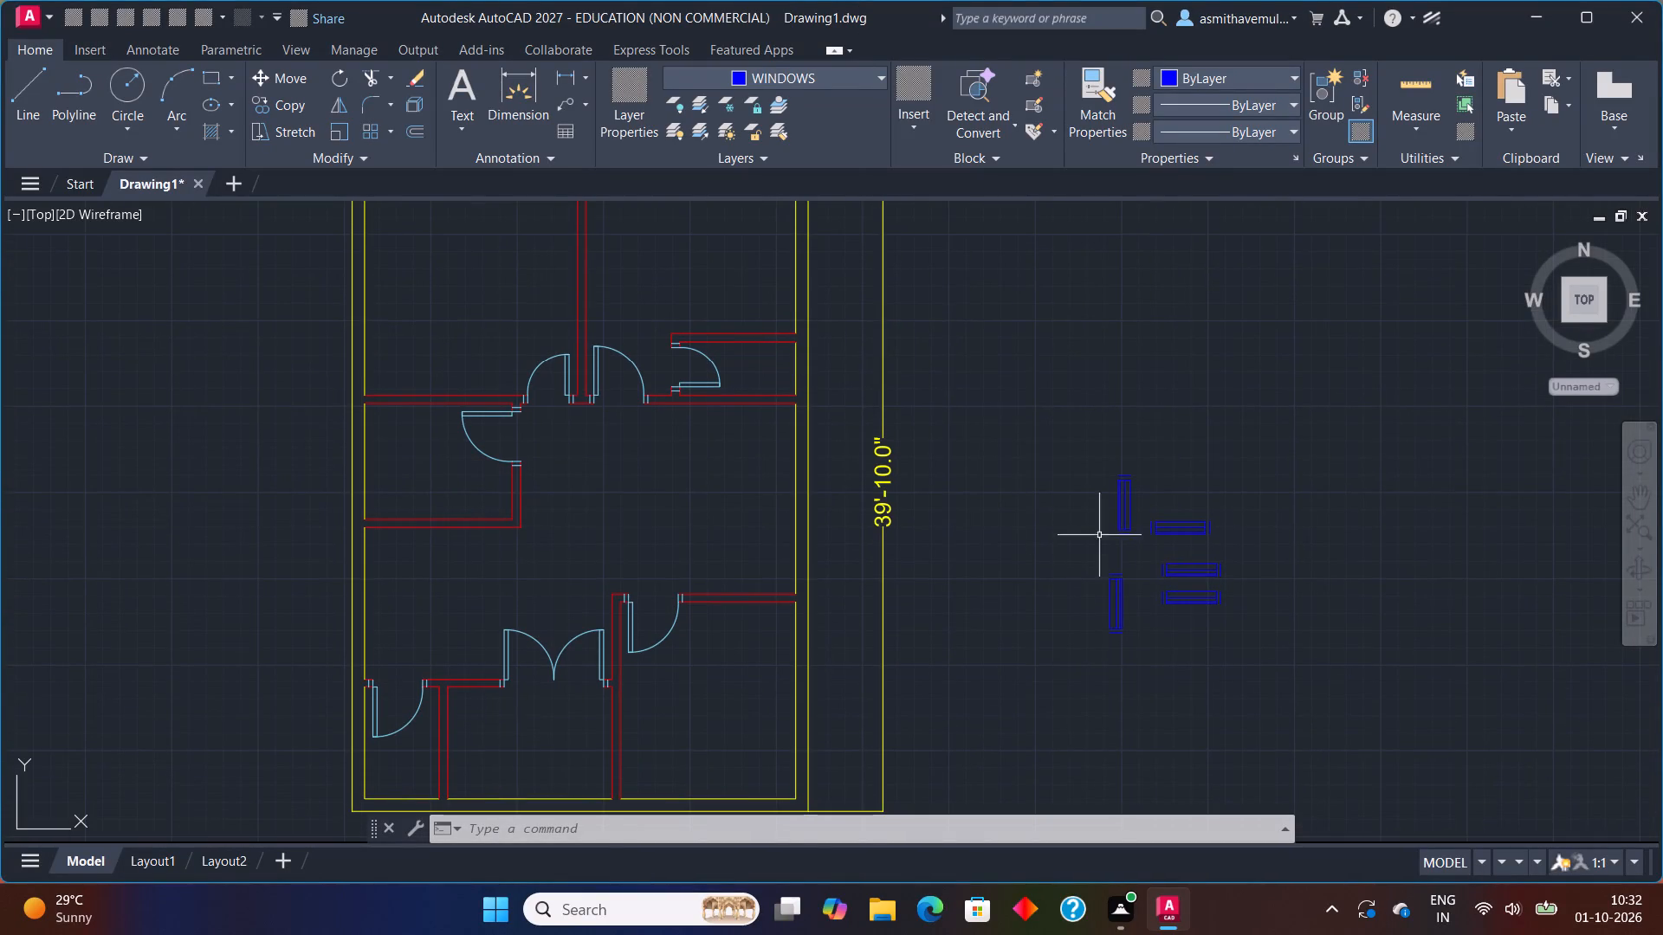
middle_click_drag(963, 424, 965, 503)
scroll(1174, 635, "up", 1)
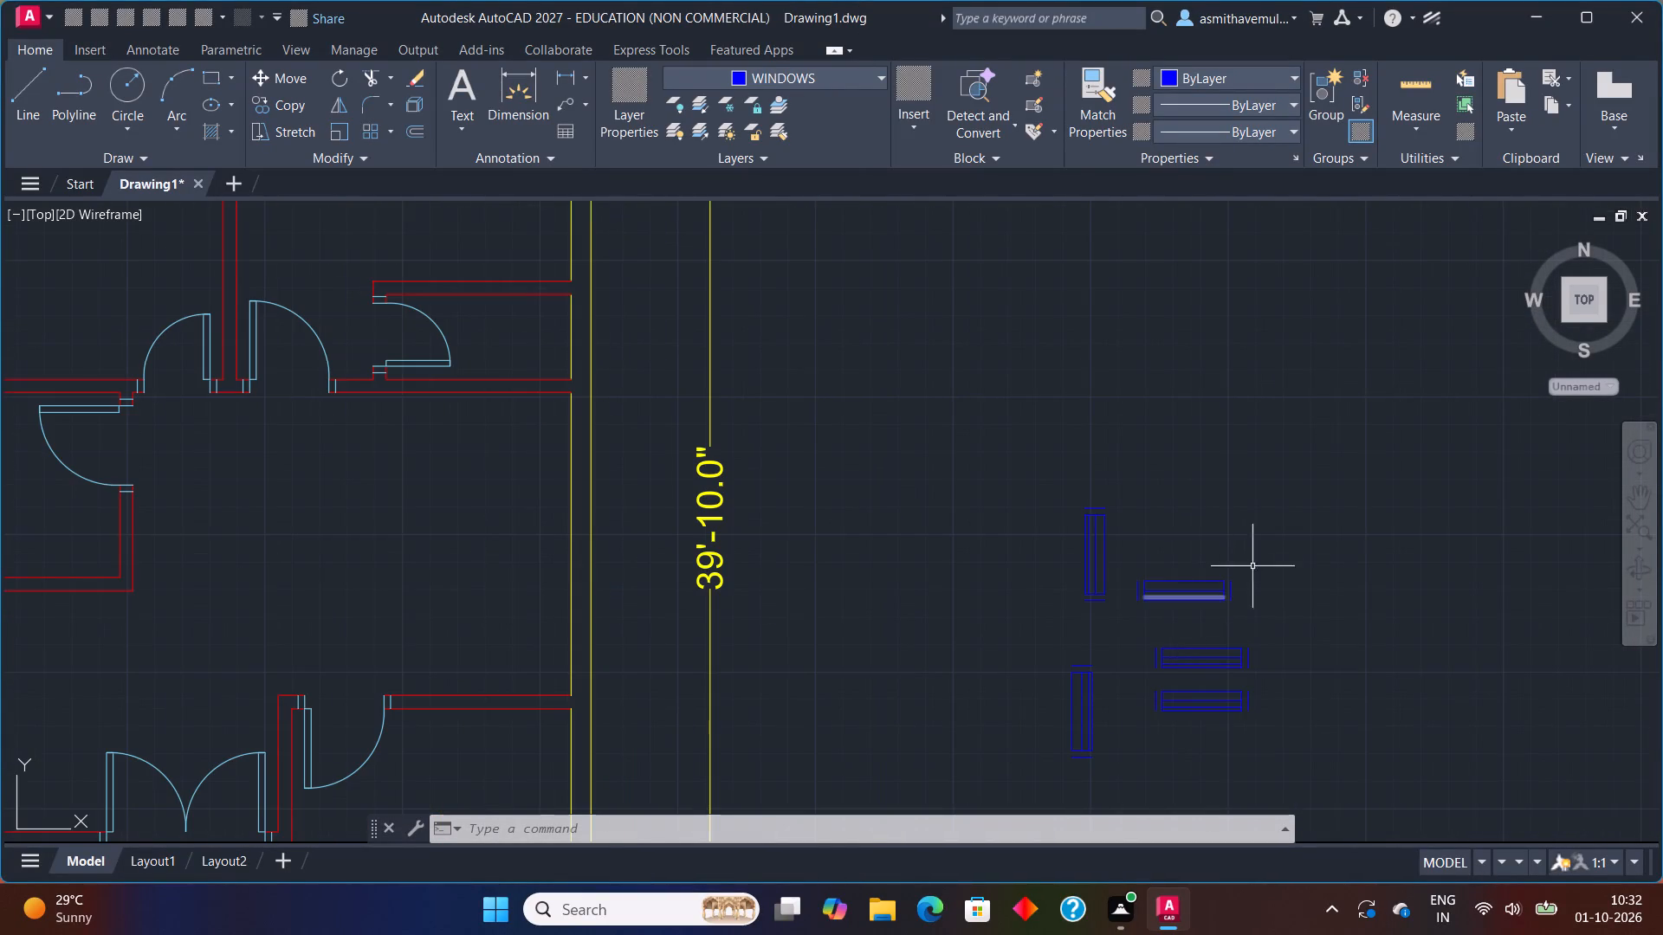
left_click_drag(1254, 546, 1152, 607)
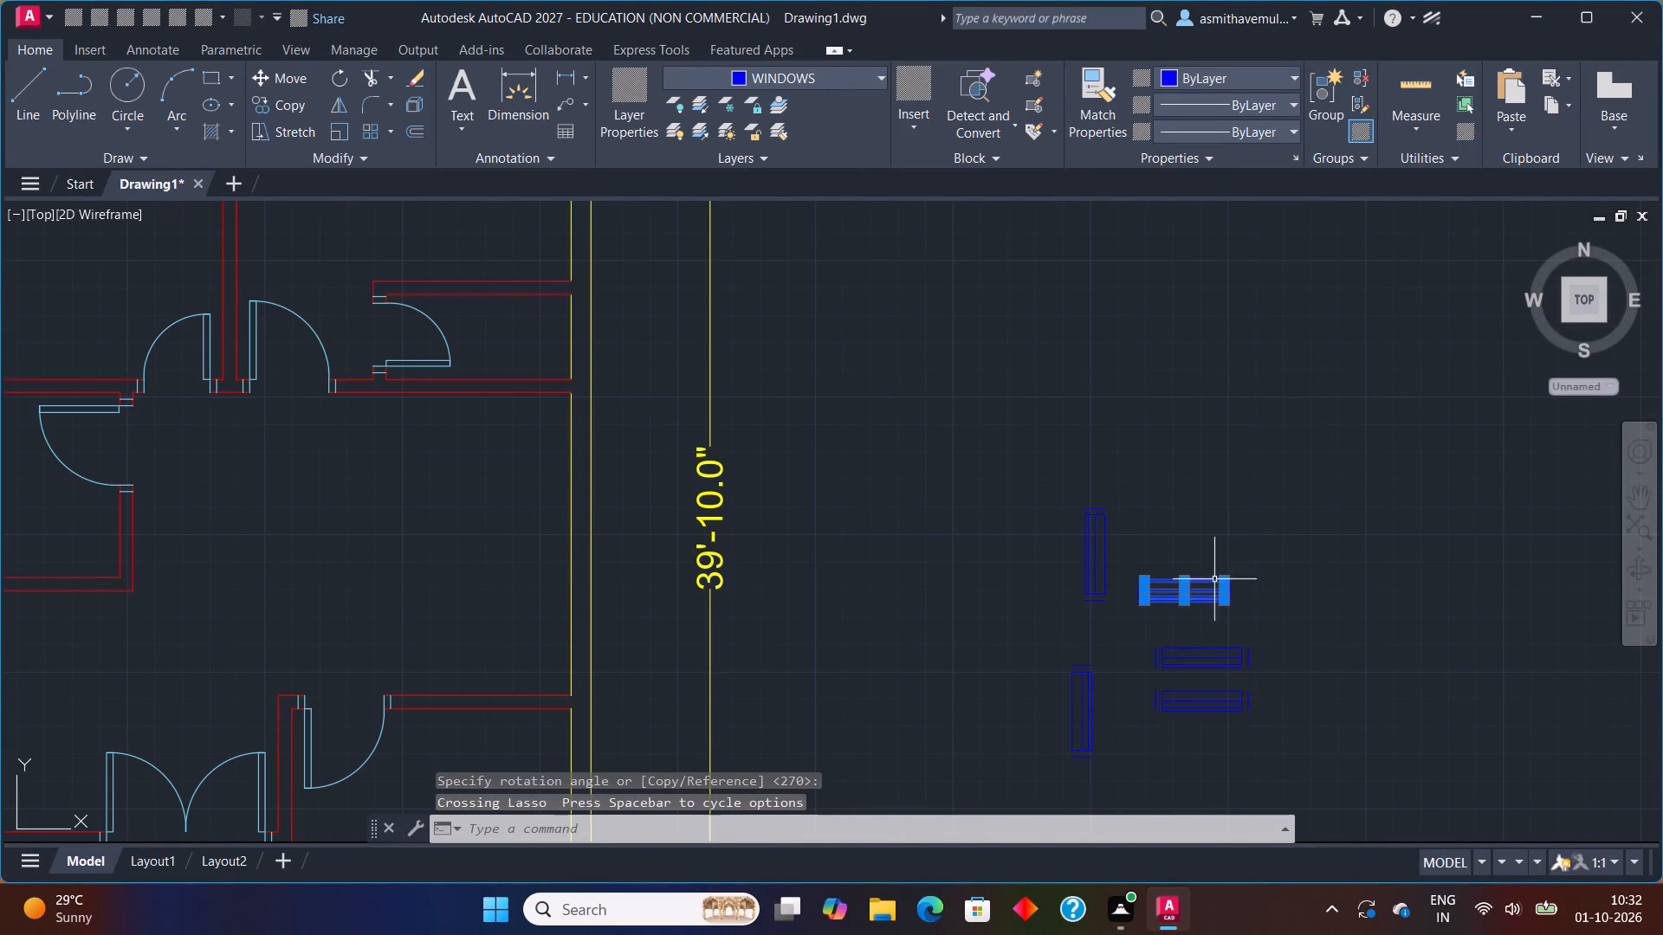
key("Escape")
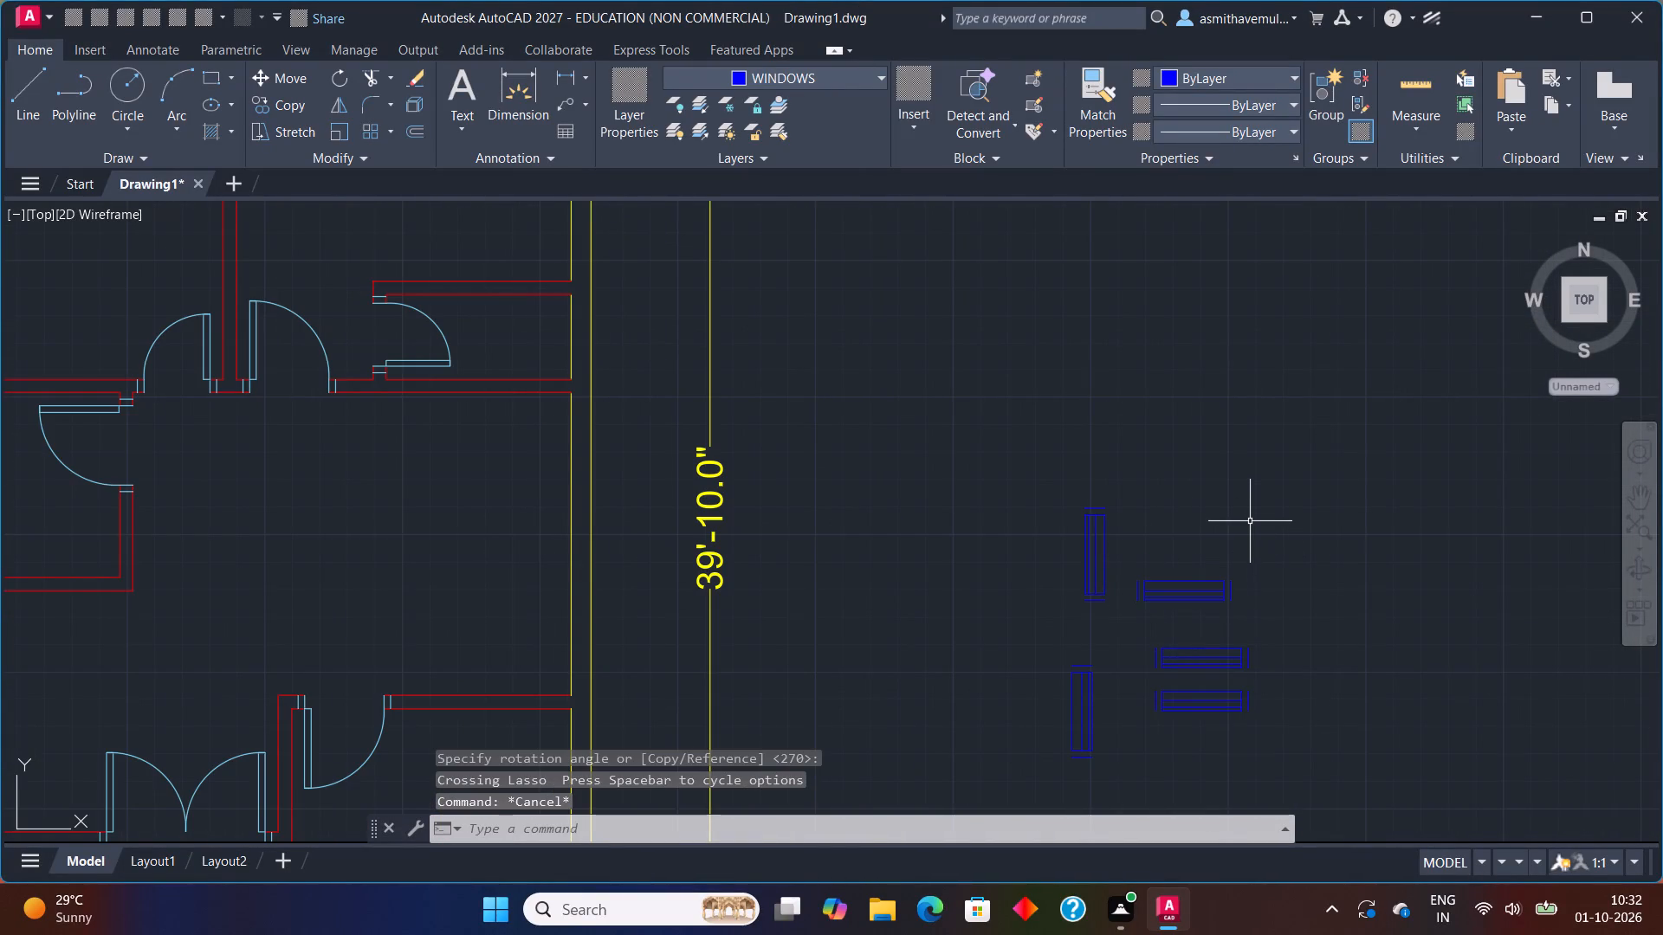
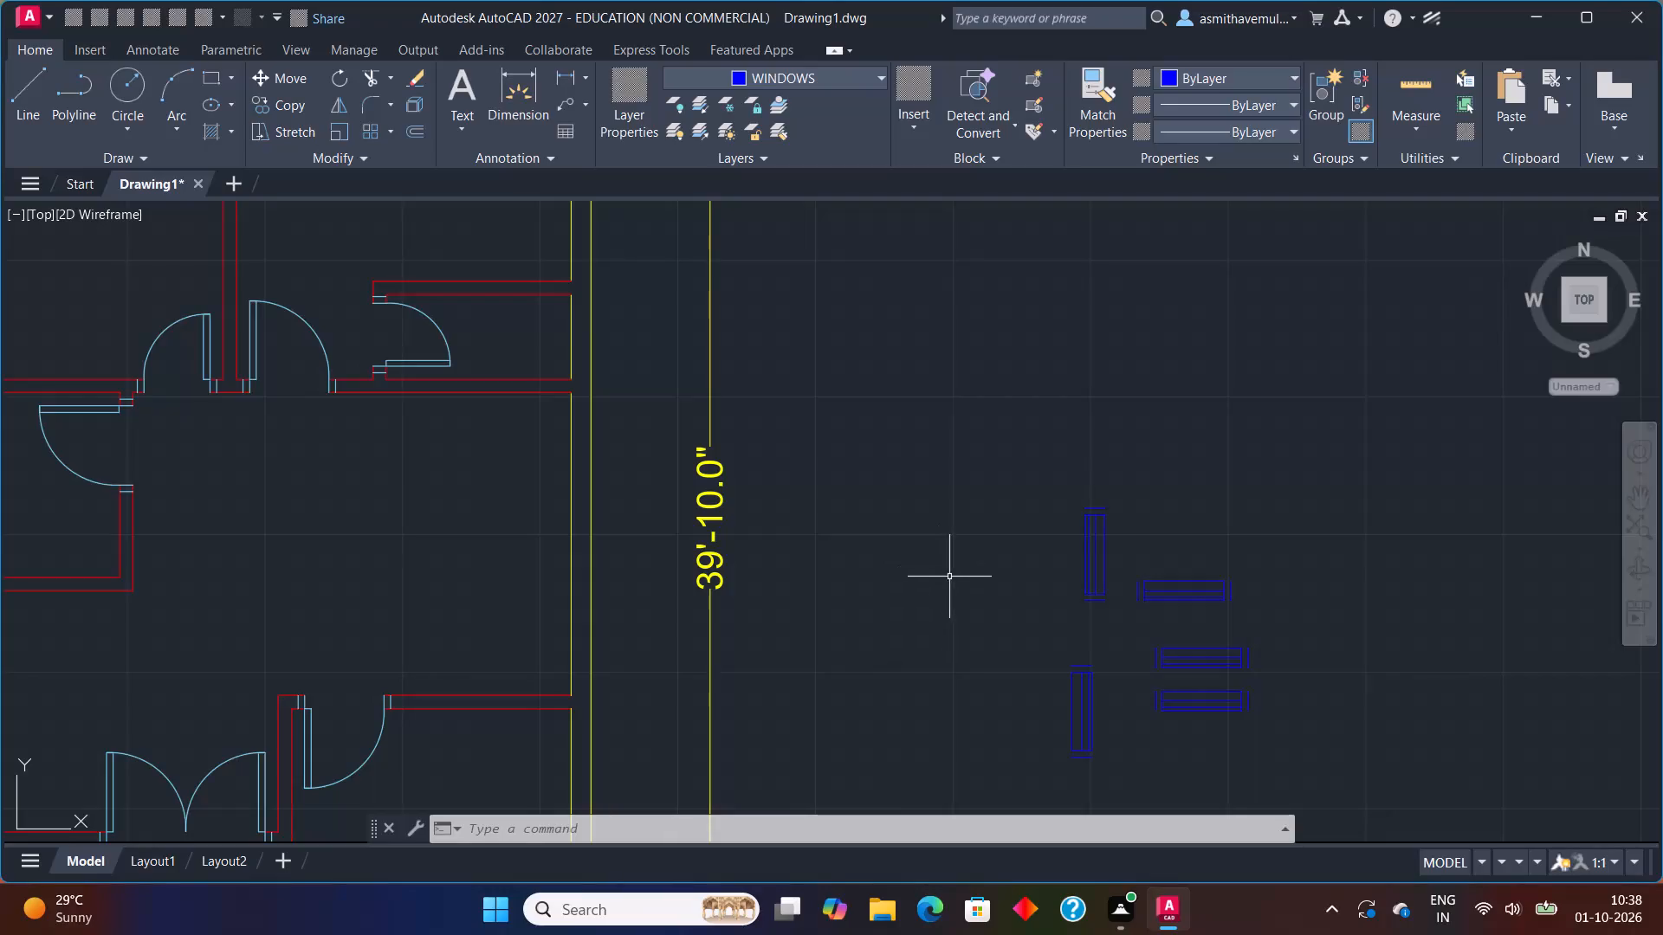
With ortho off, move the uppermost spare horizontal window by its lower-right corner onto the inner line of the upper-right room's top exterior wall.
scroll(960, 577, "down", 1)
scroll(1052, 605, "up", 2)
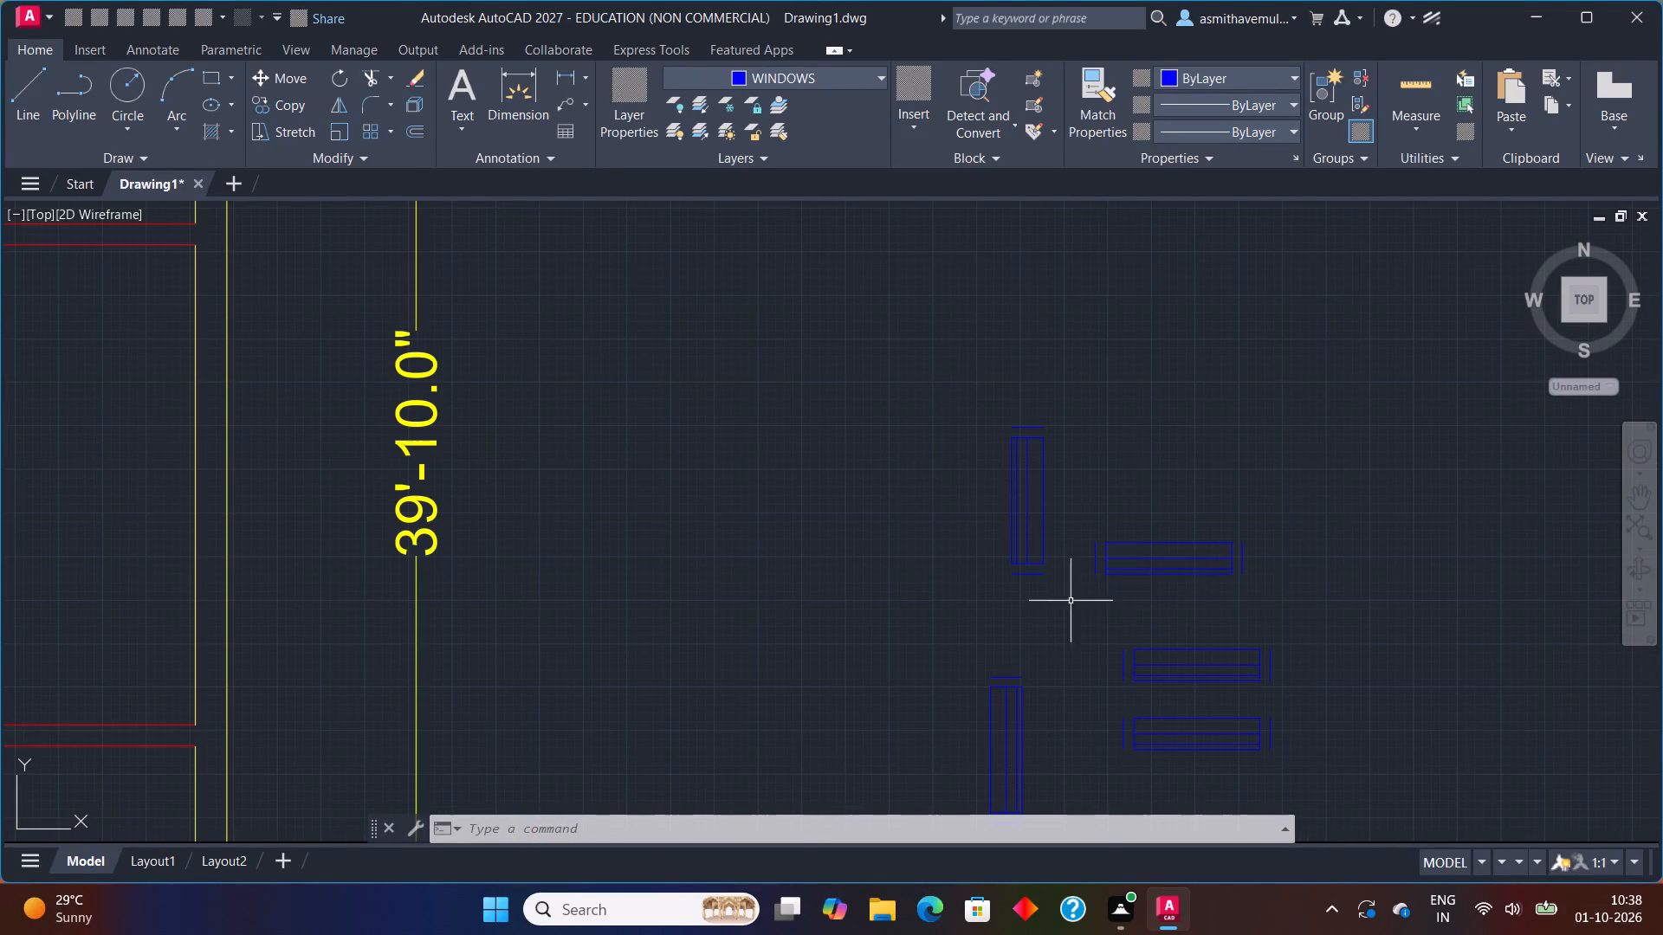
left_click_drag(1358, 571, 1117, 613)
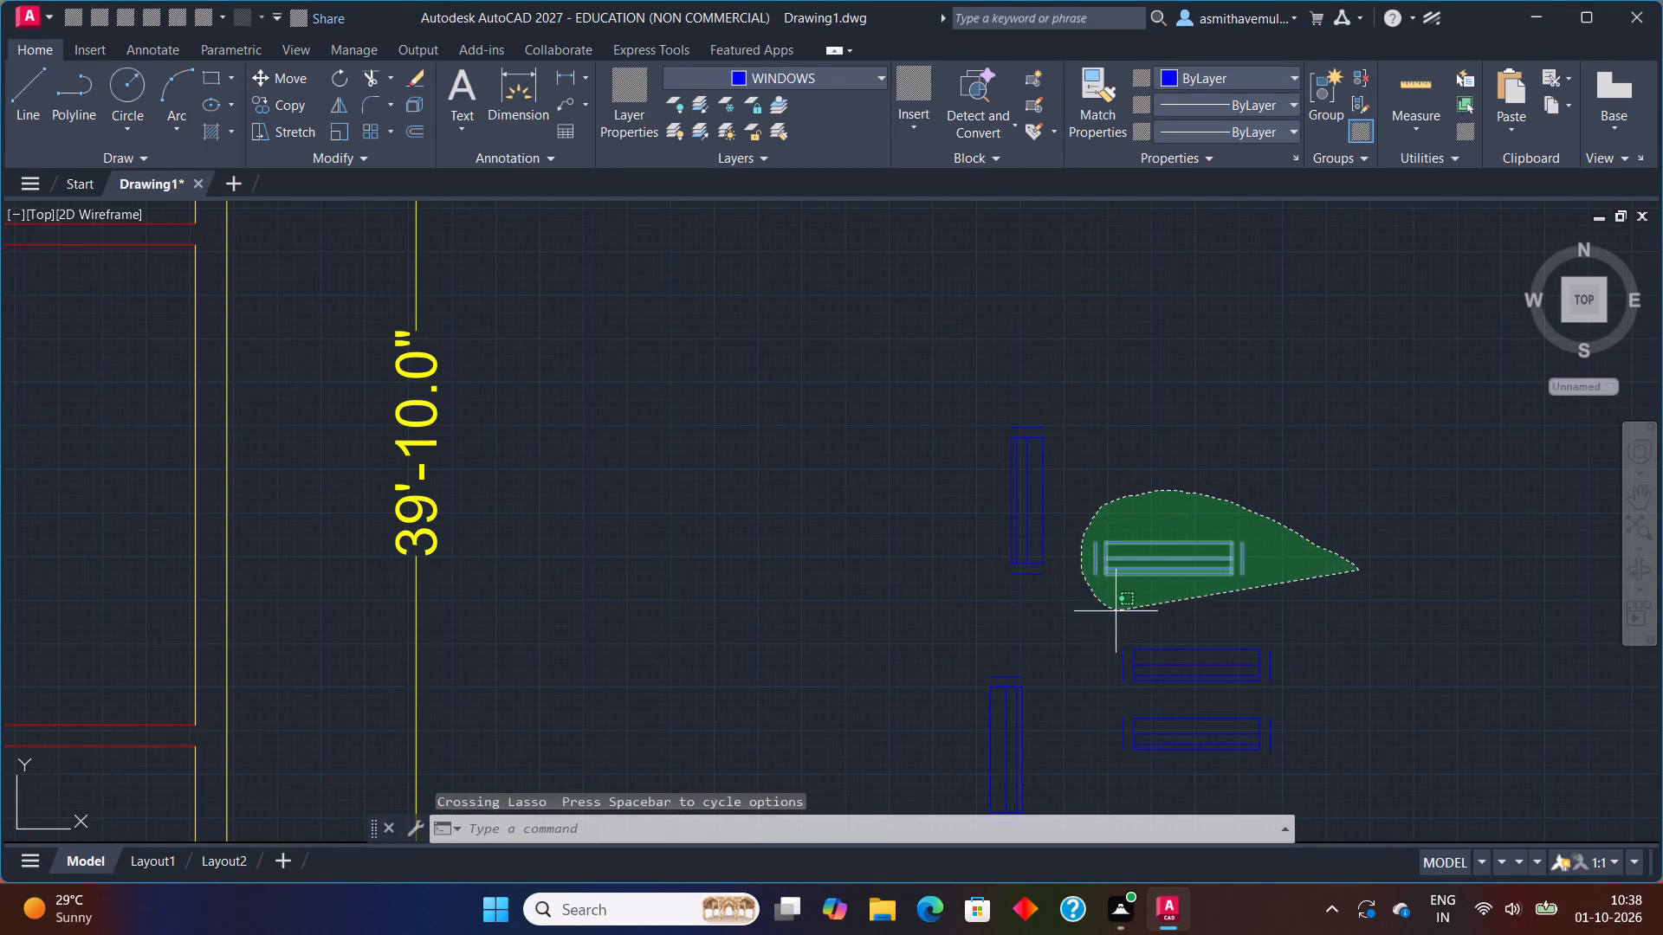
left_click_drag(1117, 613, 1122, 615)
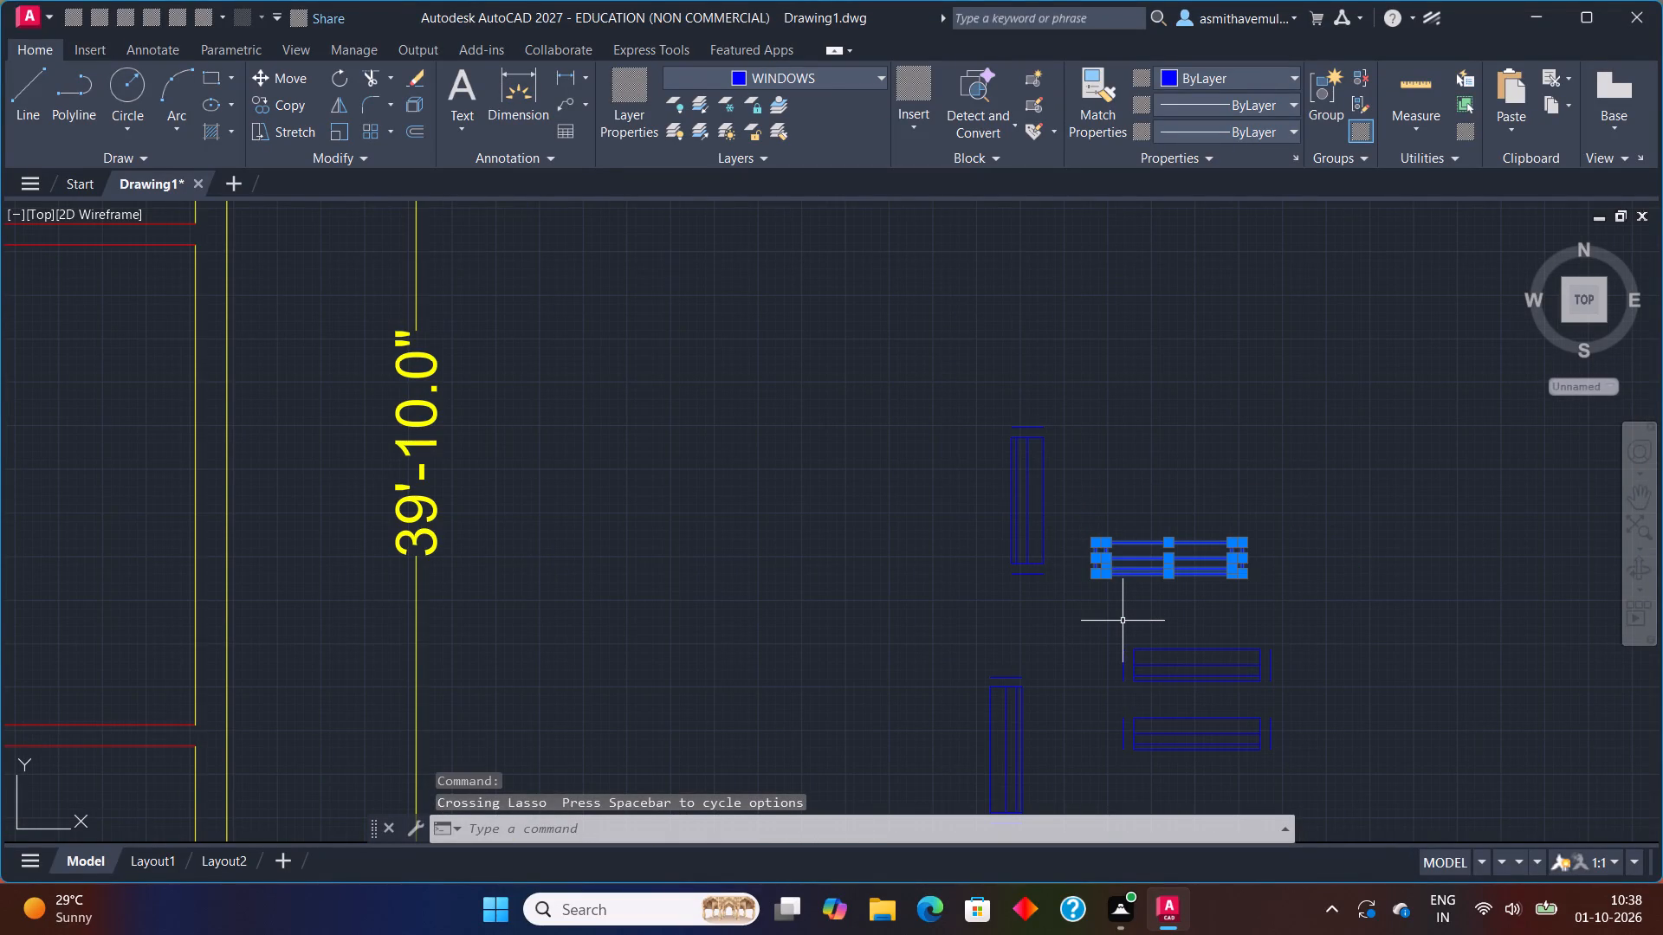
key("m")
key("Return")
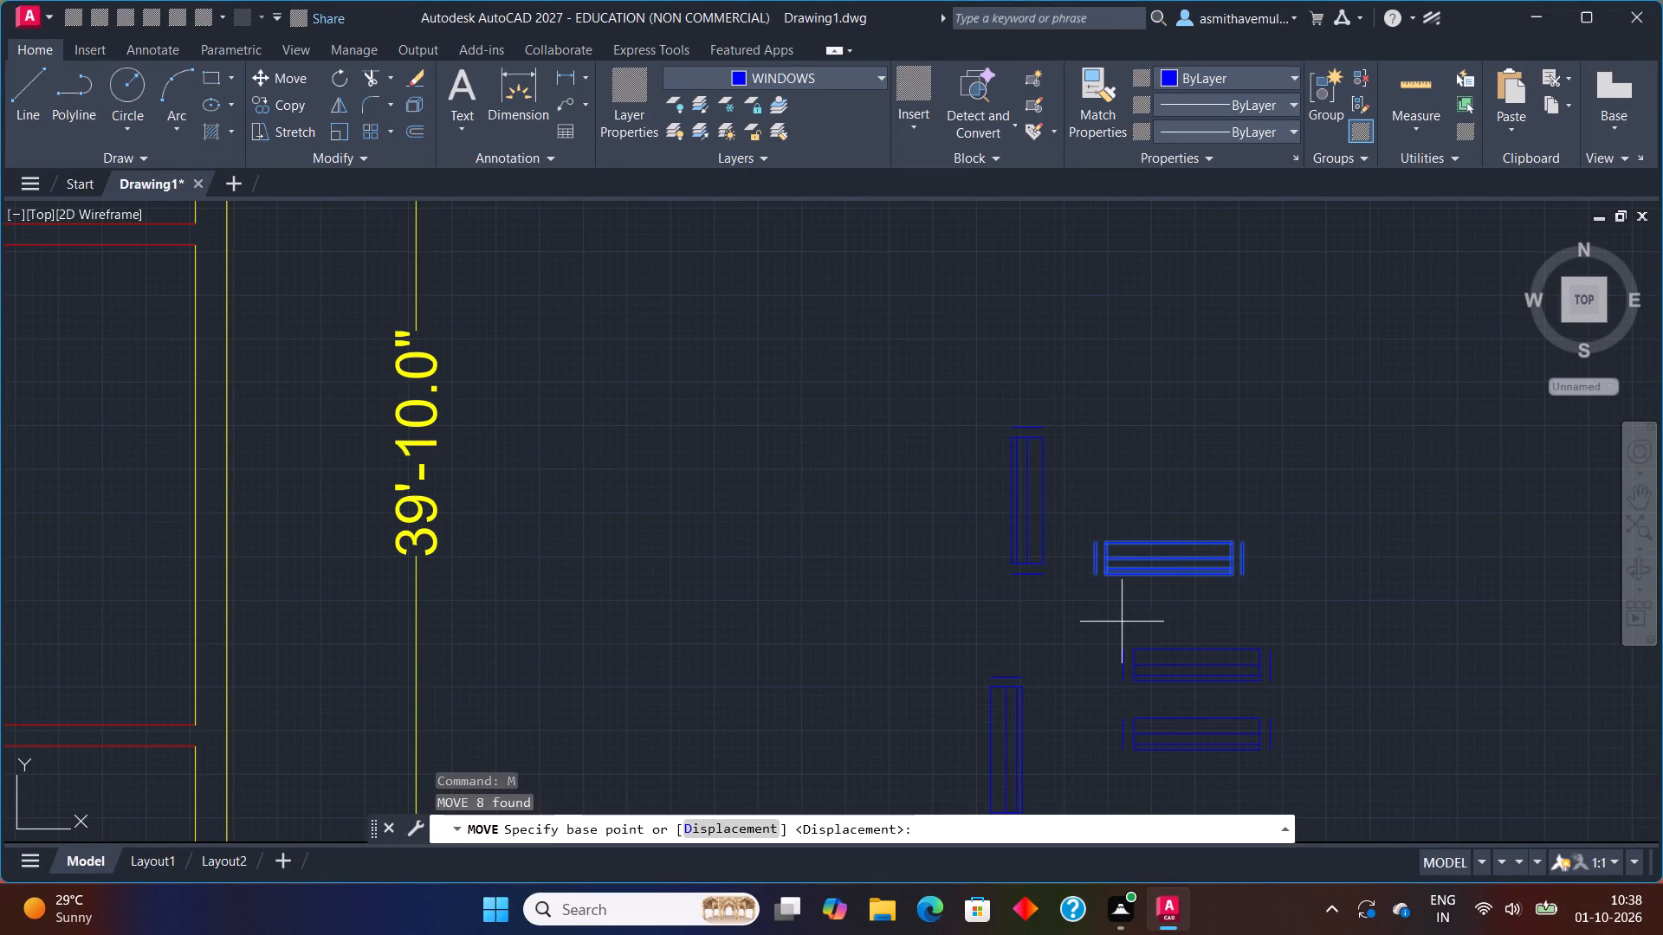
left_click(1239, 577)
middle_click_drag(805, 469, 1090, 621)
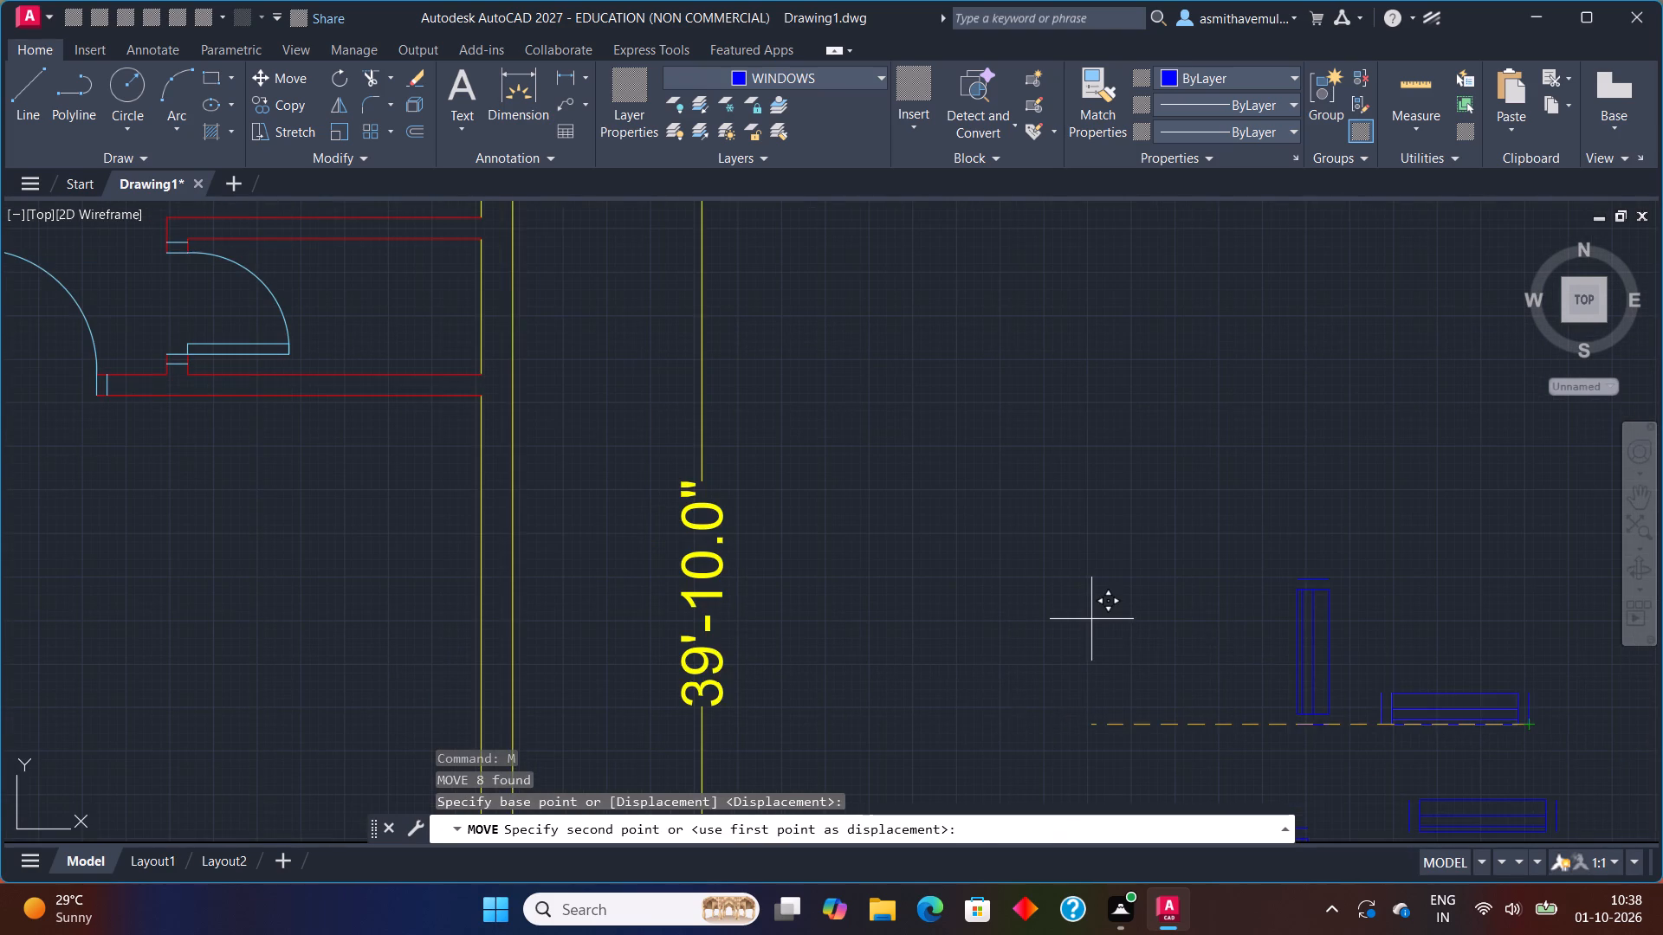
key("F8")
middle_click_drag(797, 321, 1274, 795)
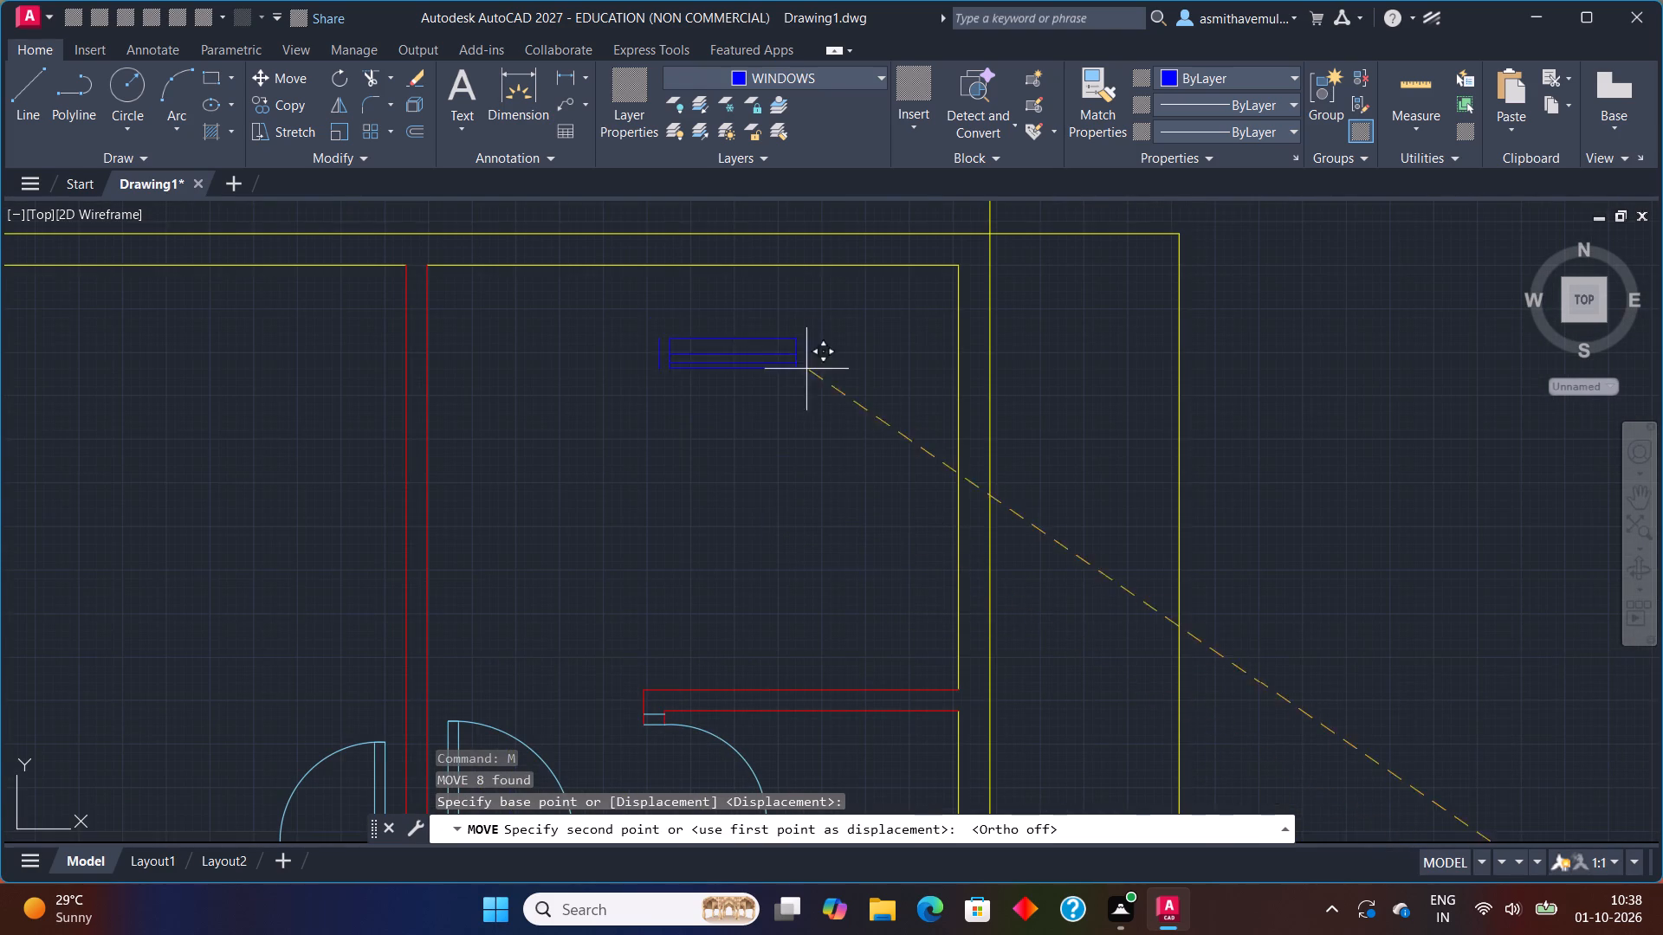
scroll(785, 281, "up", 1)
middle_click_drag(784, 280, 773, 438)
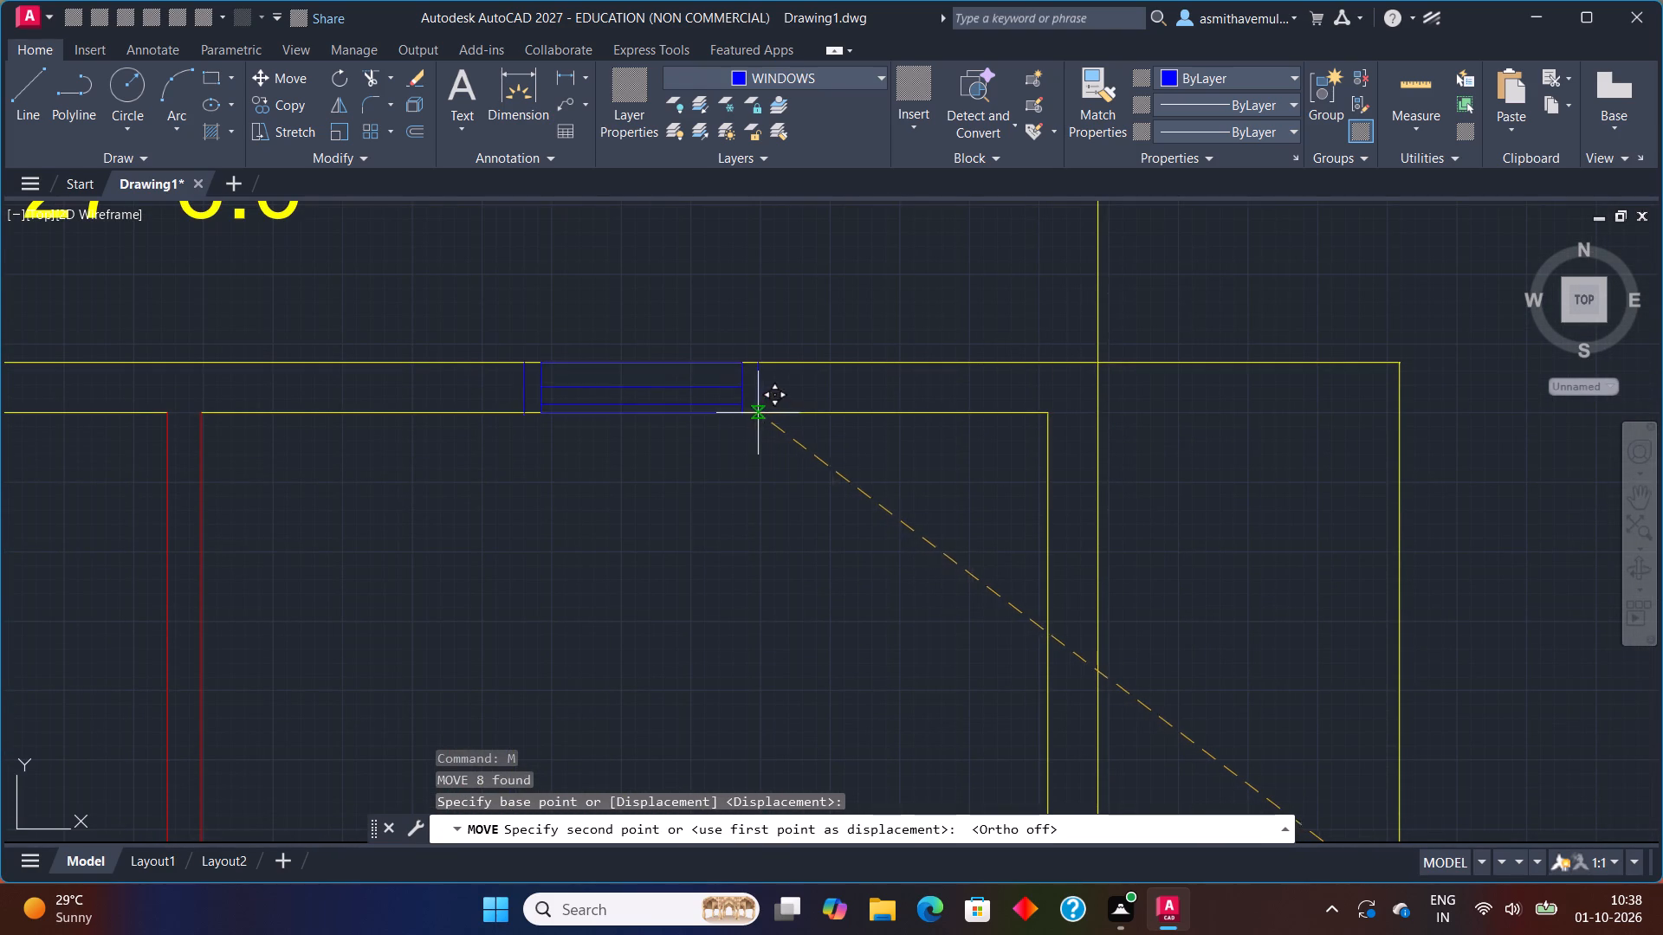
scroll(749, 409, "up", 1)
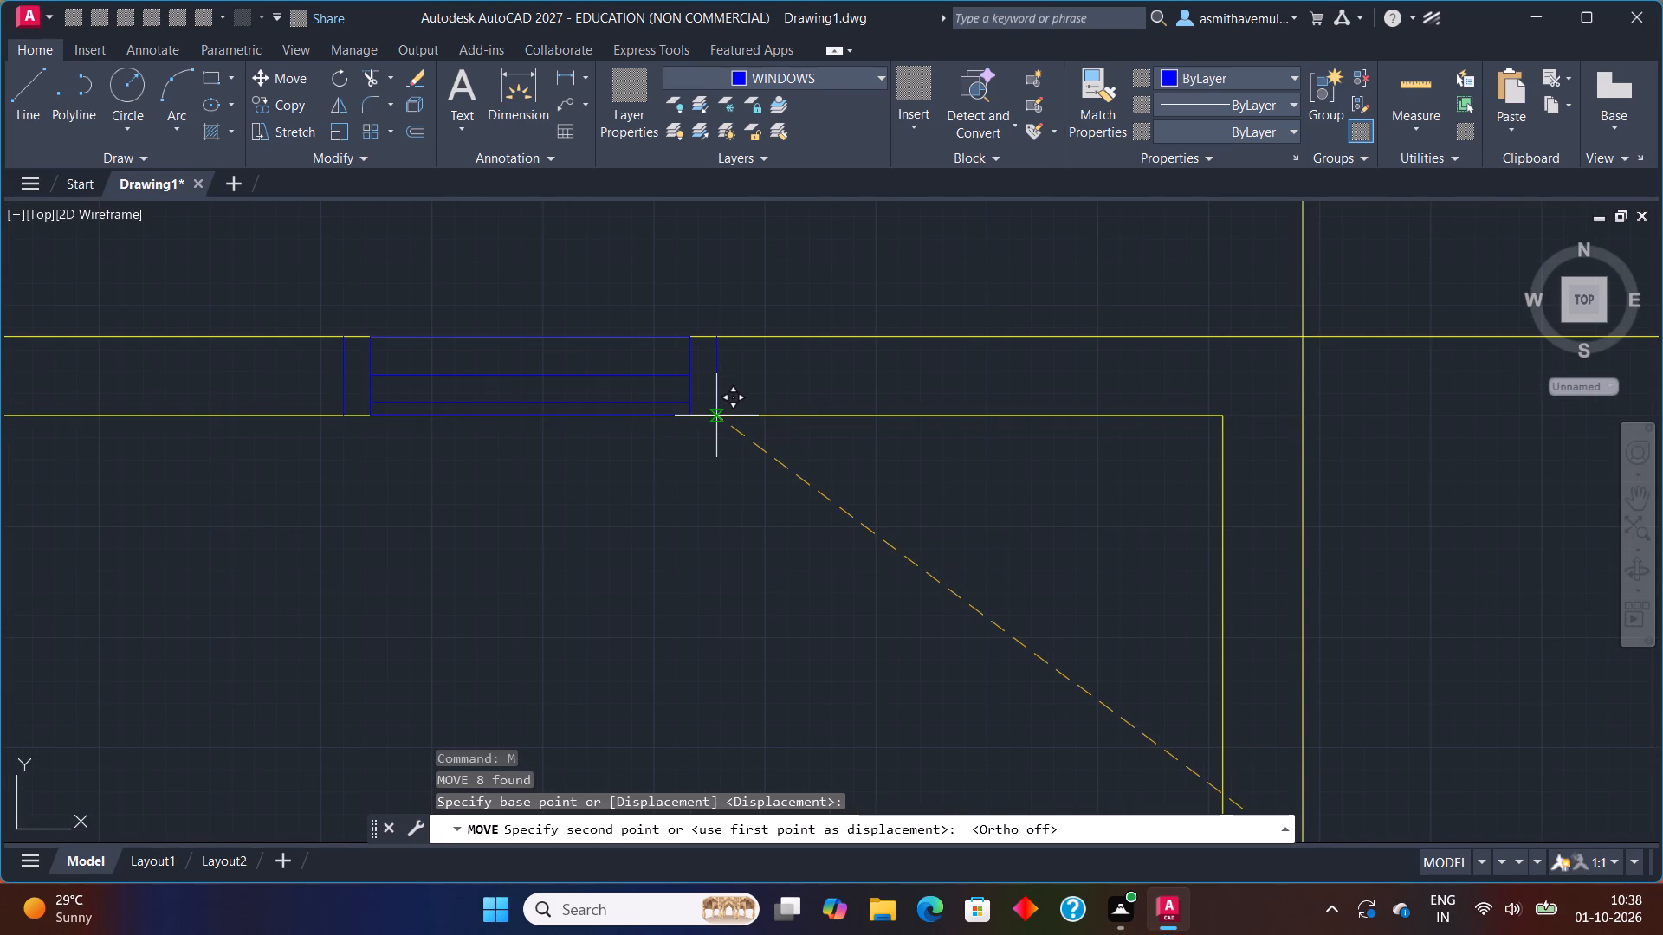
left_click(715, 416)
scroll(803, 487, "down", 4)
middle_click_drag(784, 593, 829, 520)
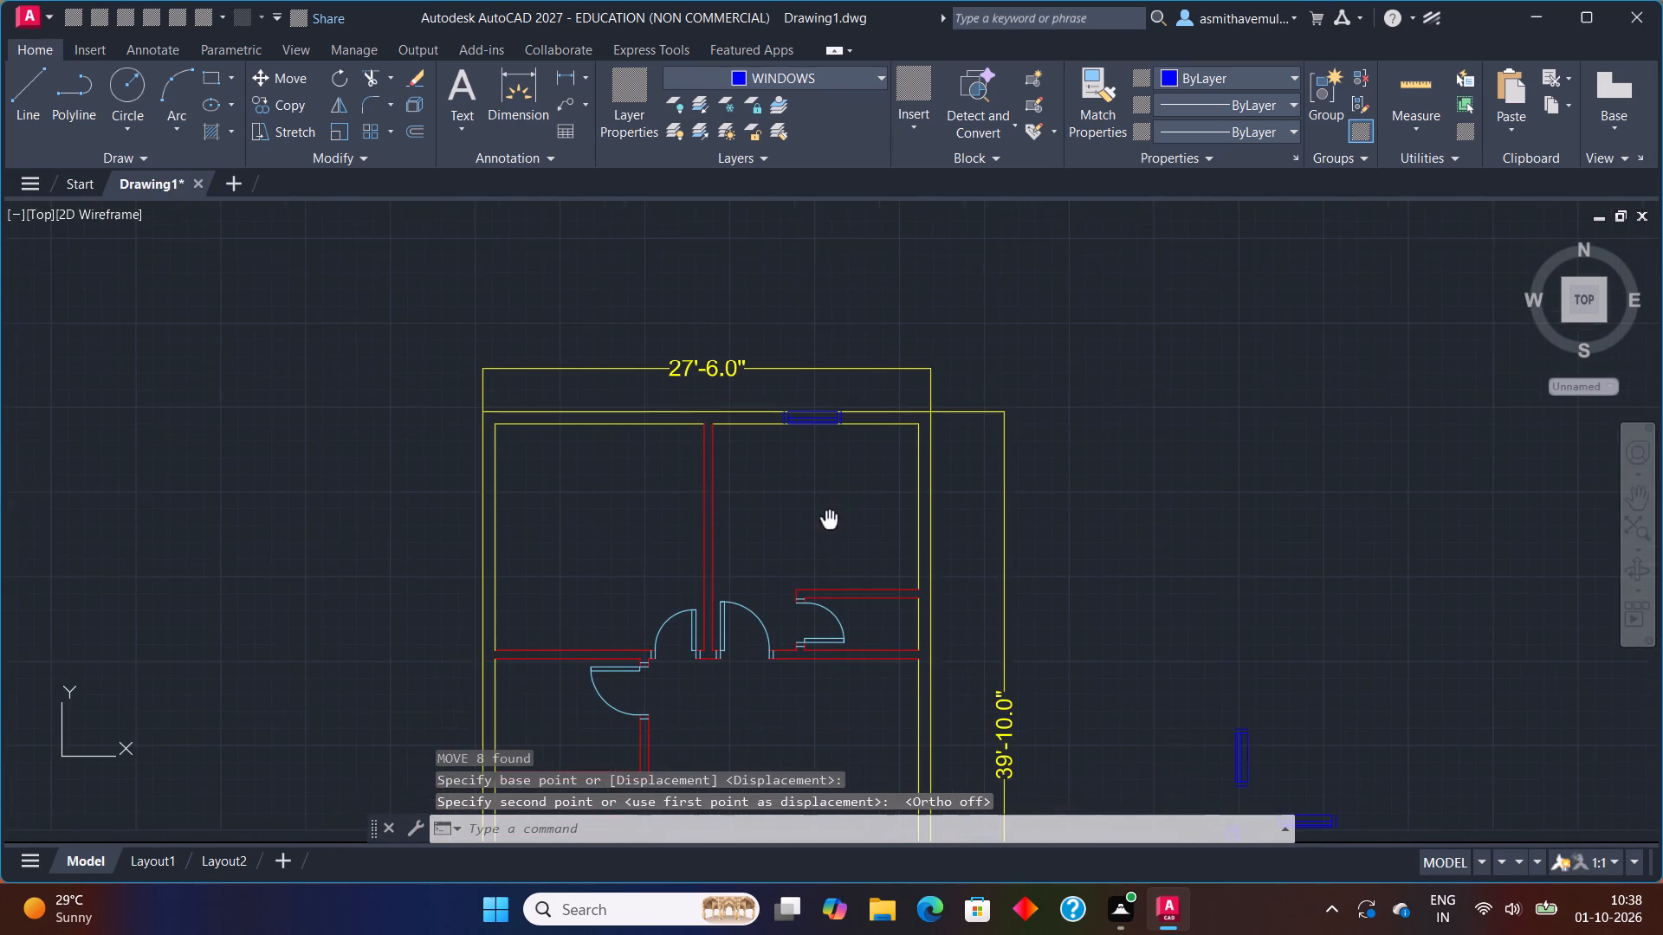
middle_click_drag(829, 520, 829, 519)
middle_click_drag(995, 558, 901, 299)
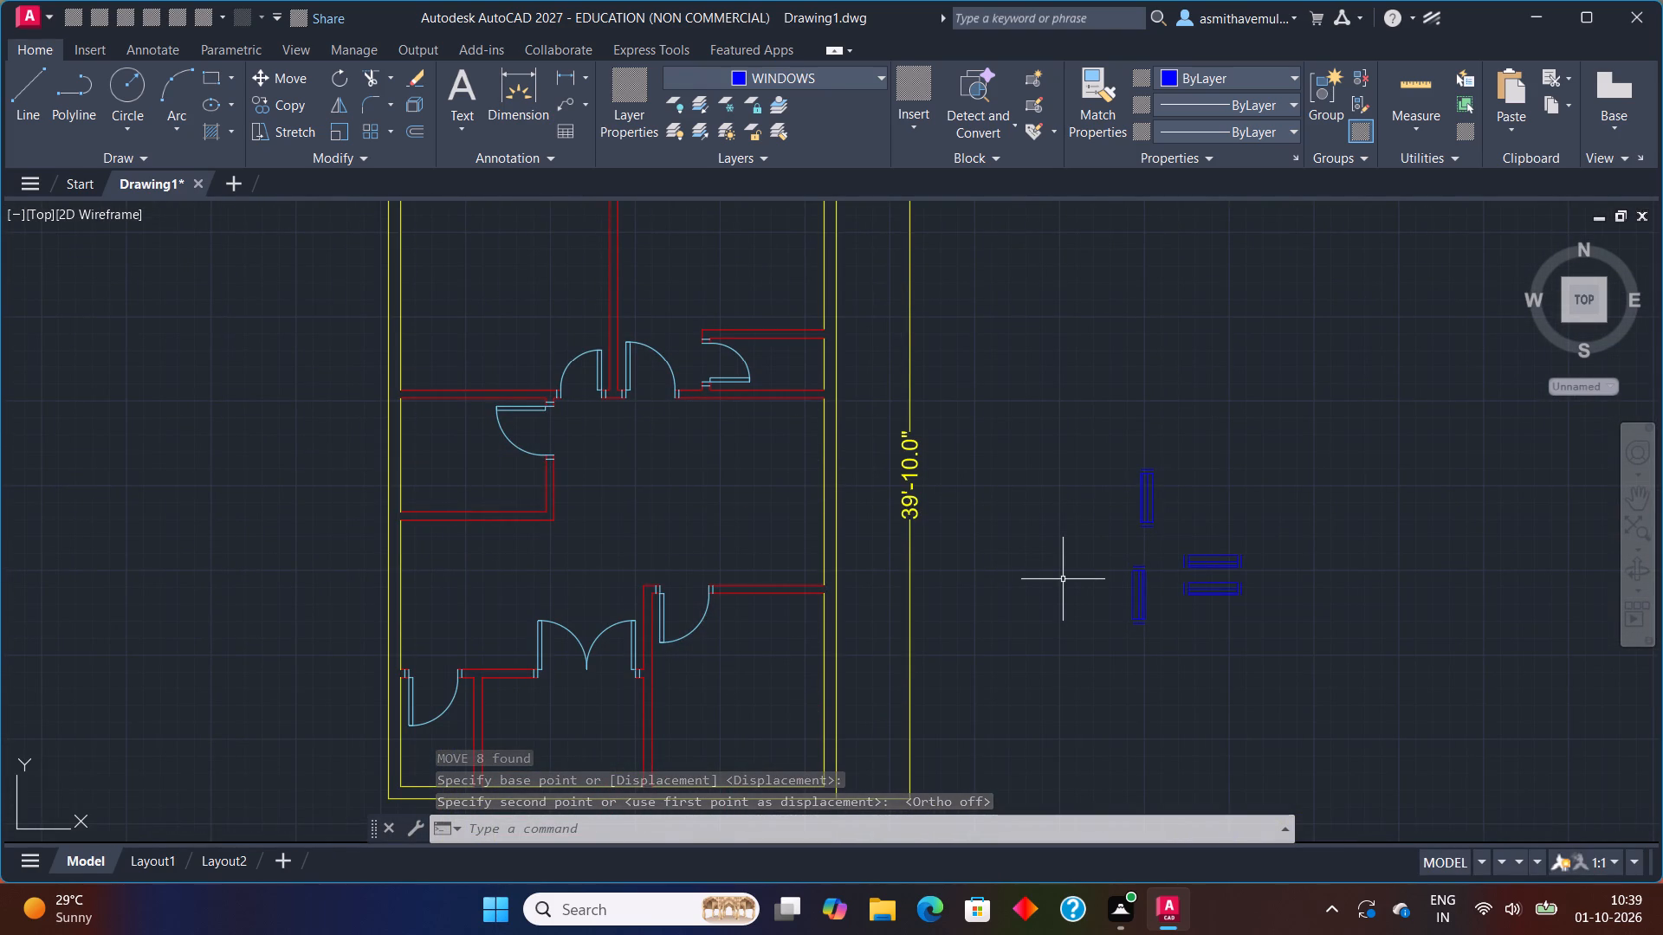
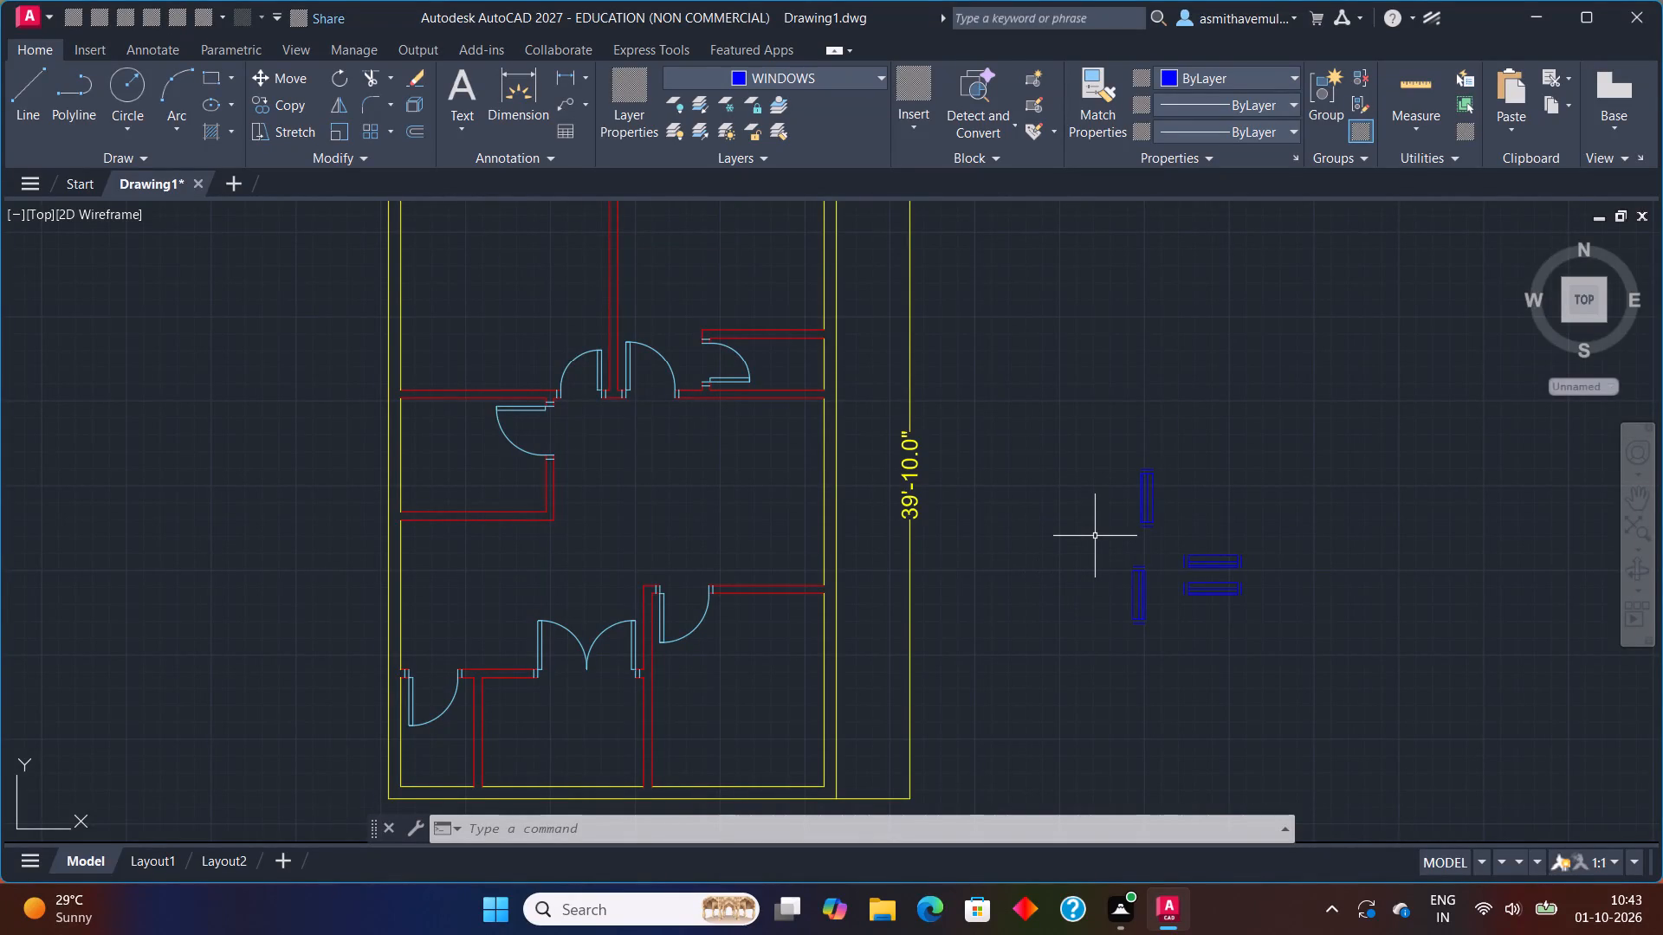
Move the upper spare horizontal window by its lower-left corner onto the inner line of the upper-left room's top exterior wall.
middle_click_drag(1117, 497, 1108, 505)
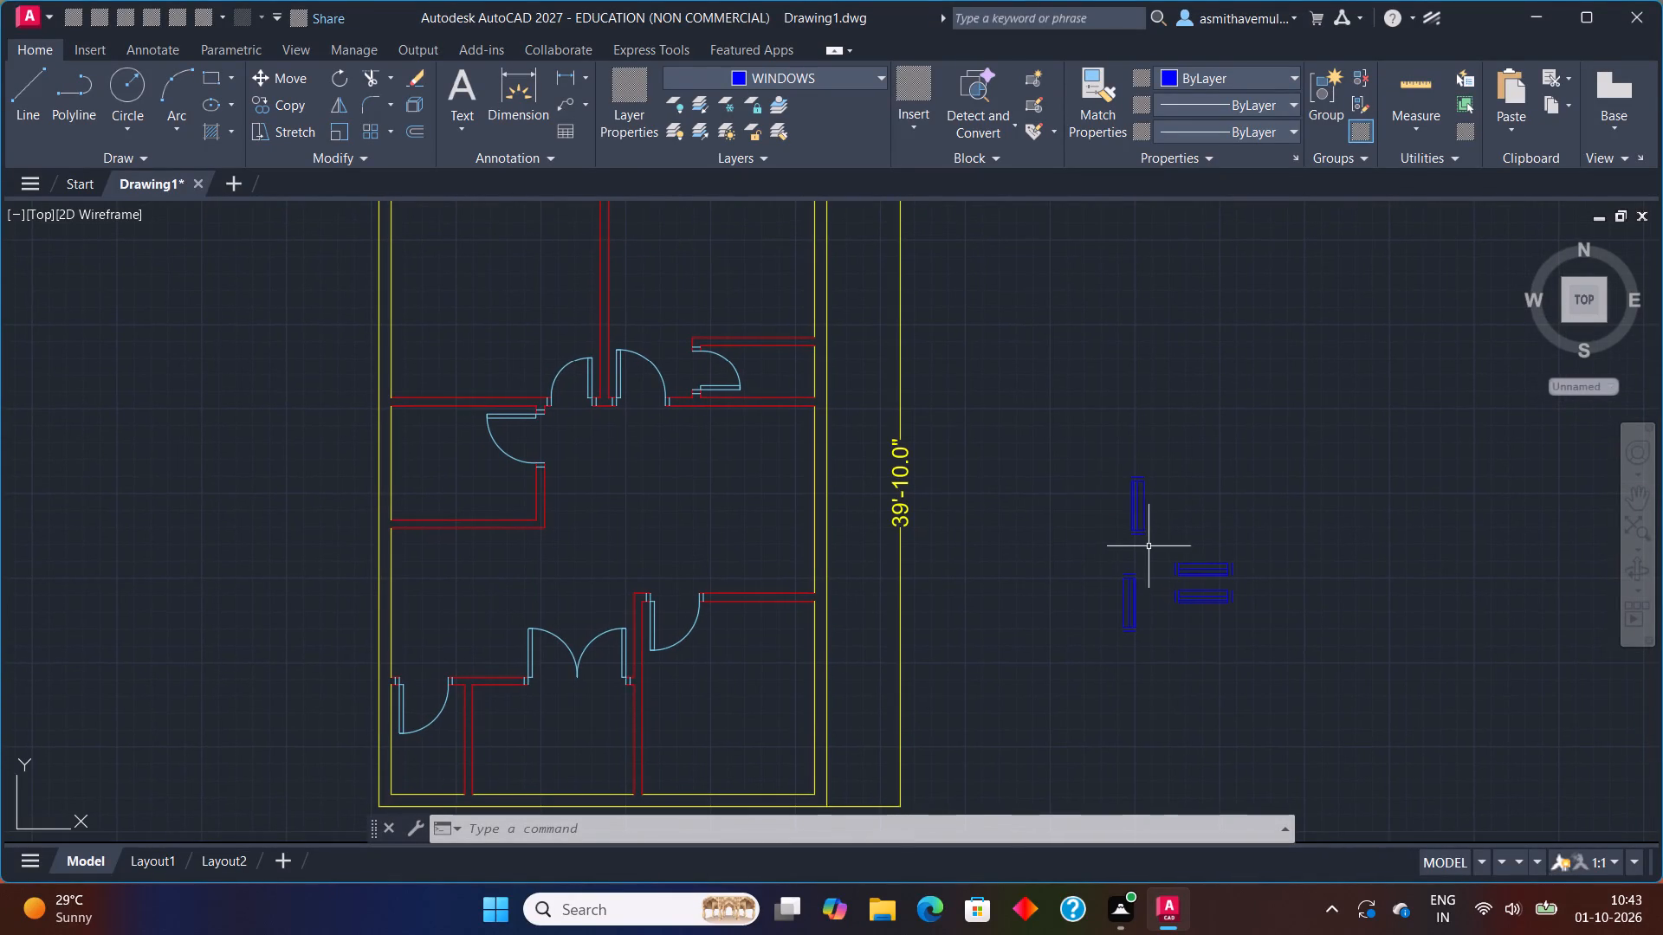
scroll(1180, 594, "up", 1)
left_click_drag(1285, 538, 1155, 547)
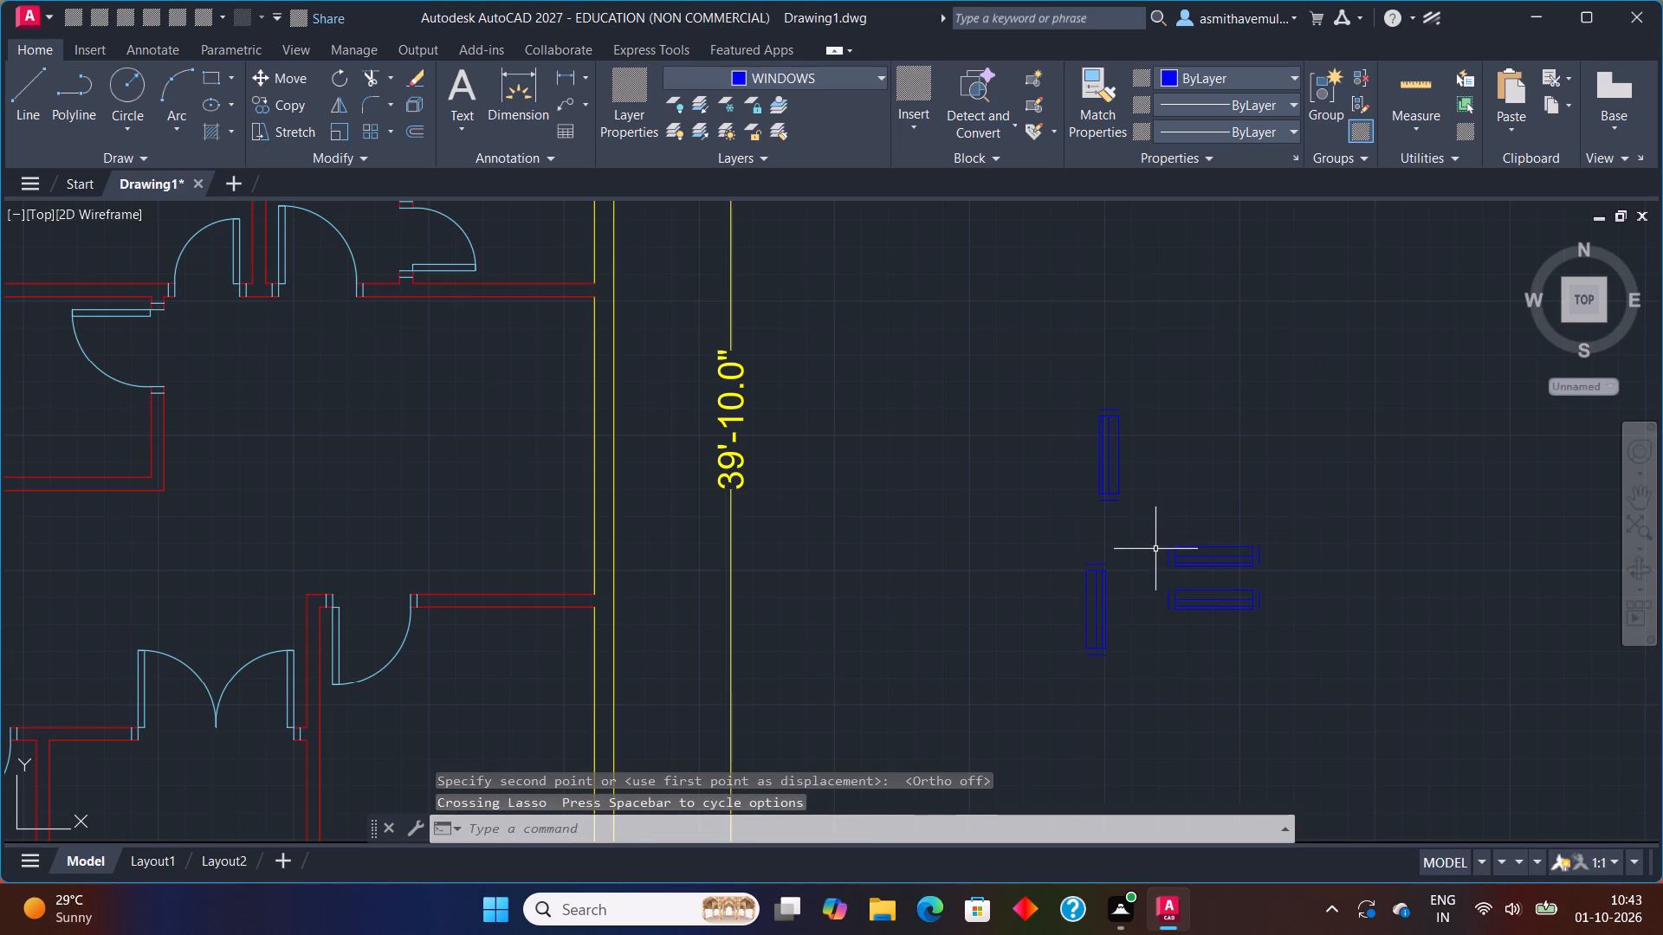
left_click_drag(1279, 526, 1269, 571)
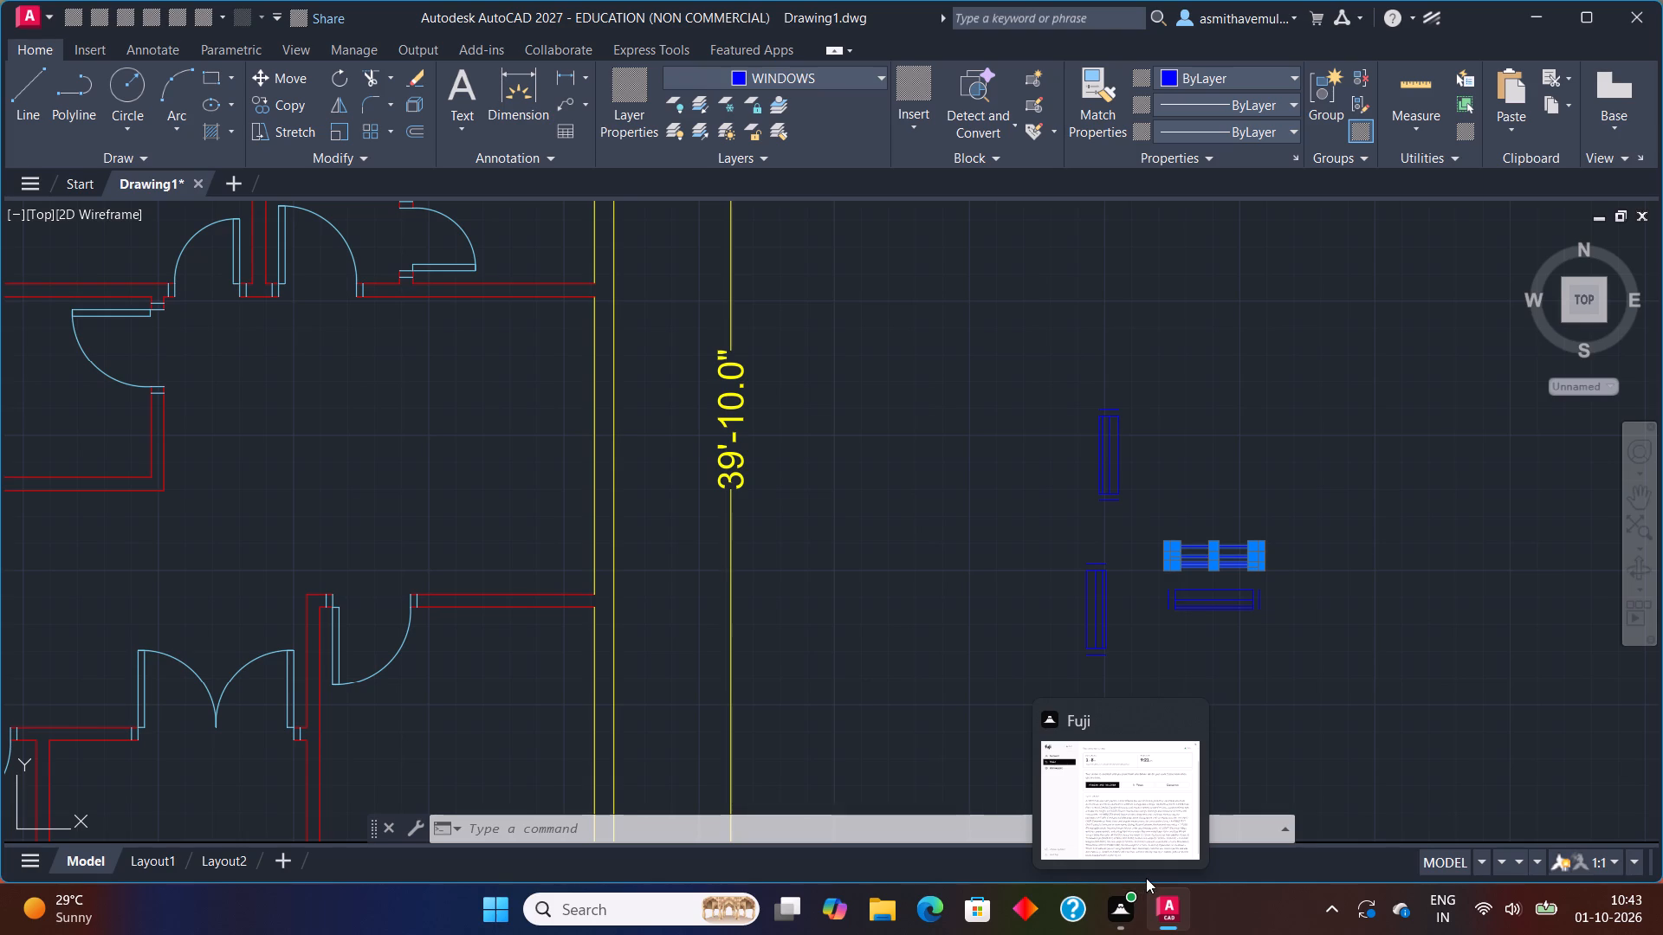
key("m")
key("Return")
scroll(1172, 522, "up", 1)
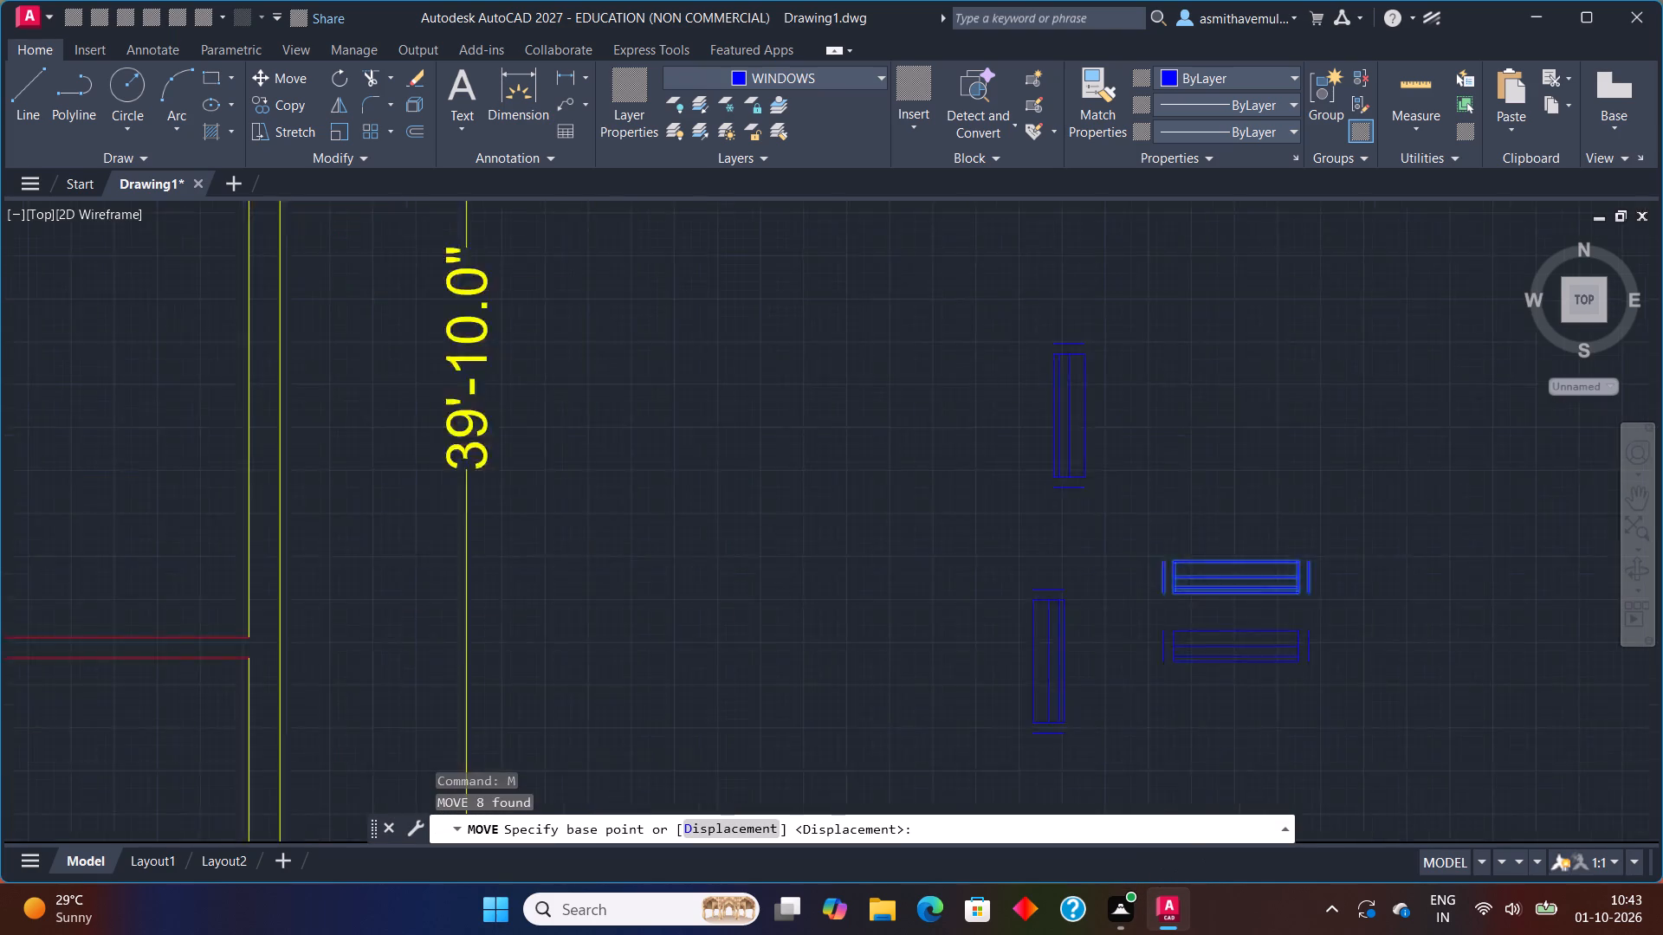
scroll(1172, 522, "up", 1)
left_click(1159, 638)
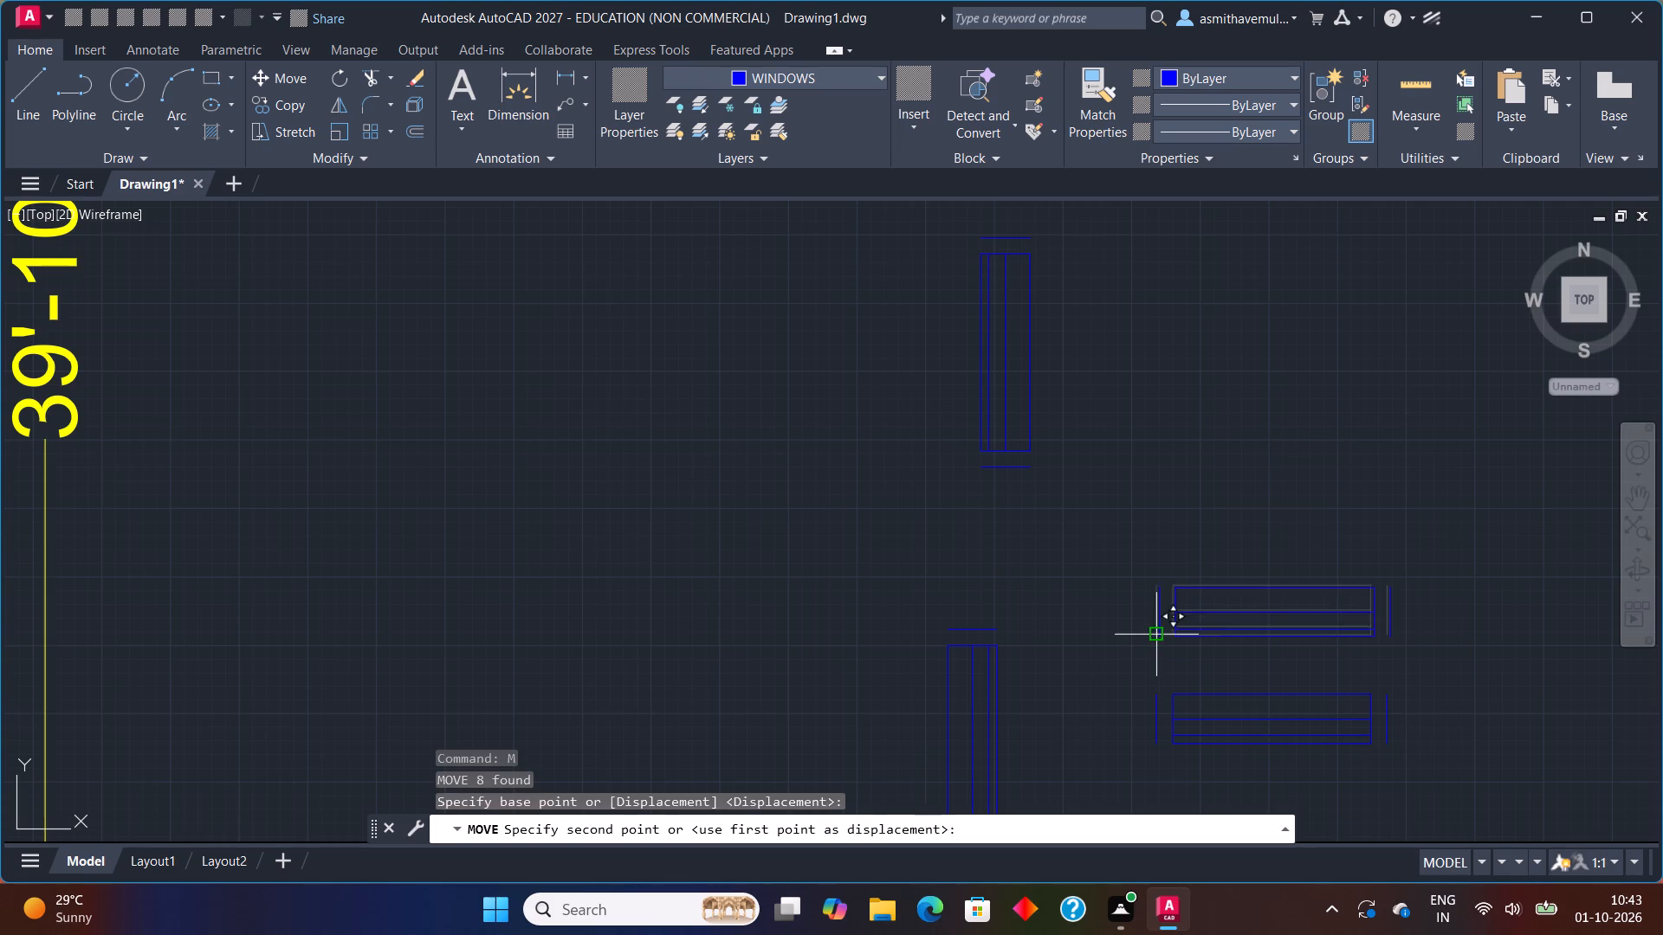
scroll(394, 452, "down", 2)
middle_click_drag(449, 485, 1153, 713)
scroll(447, 362, "down", 1)
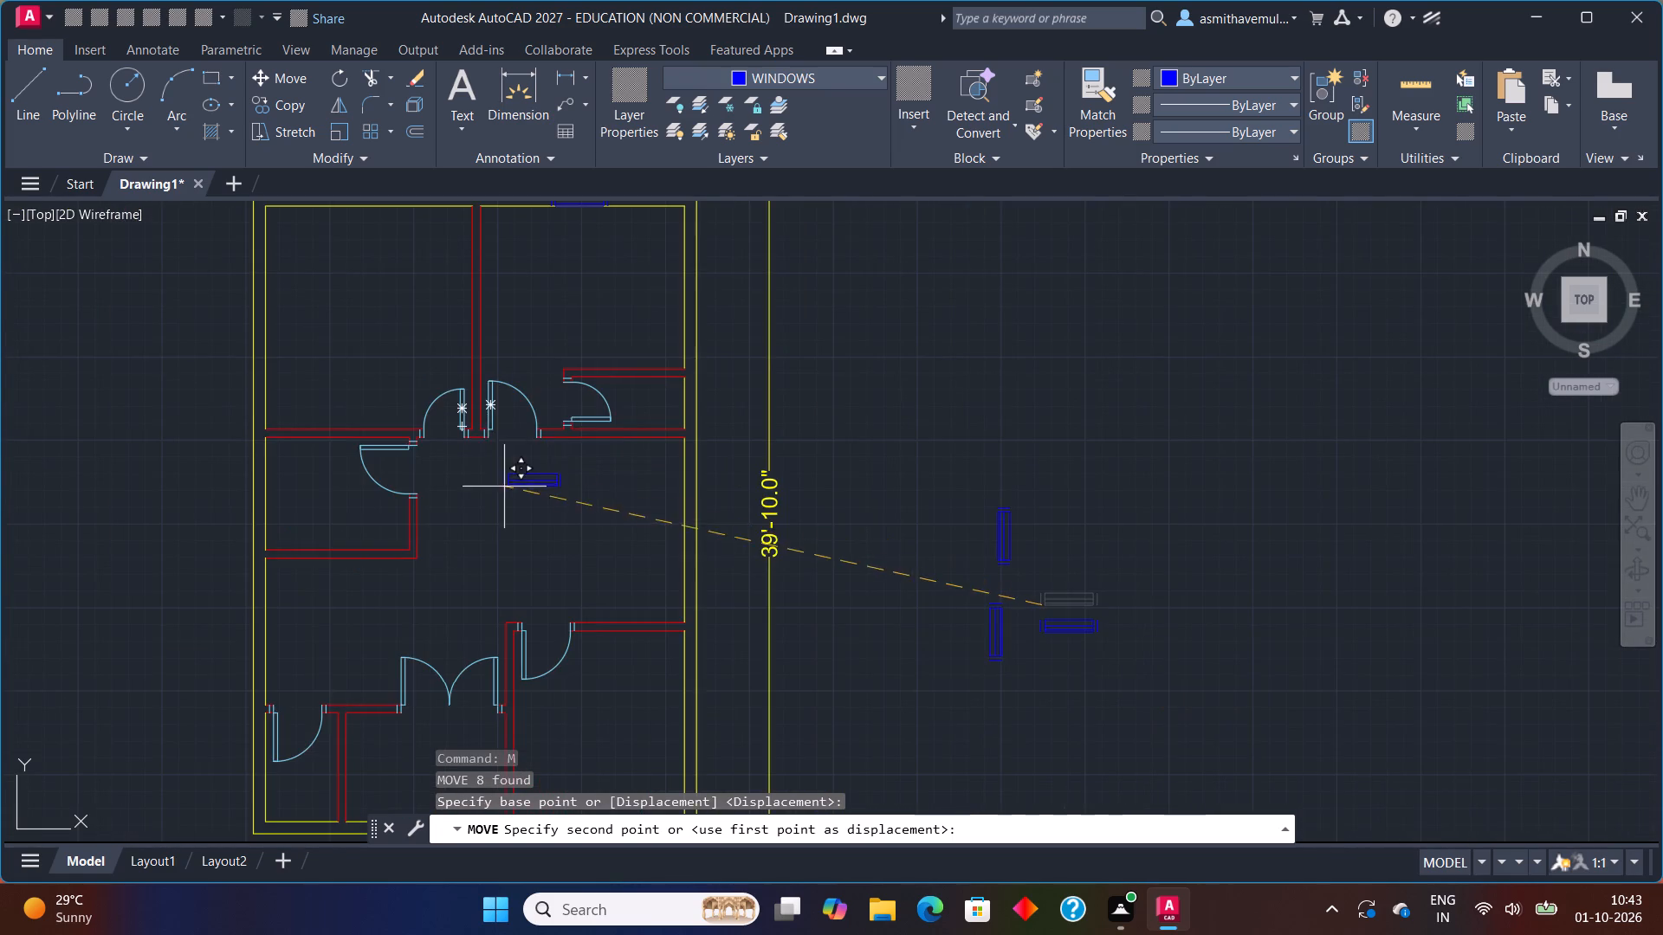
middle_click_drag(443, 373, 817, 745)
scroll(727, 587, "up", 3)
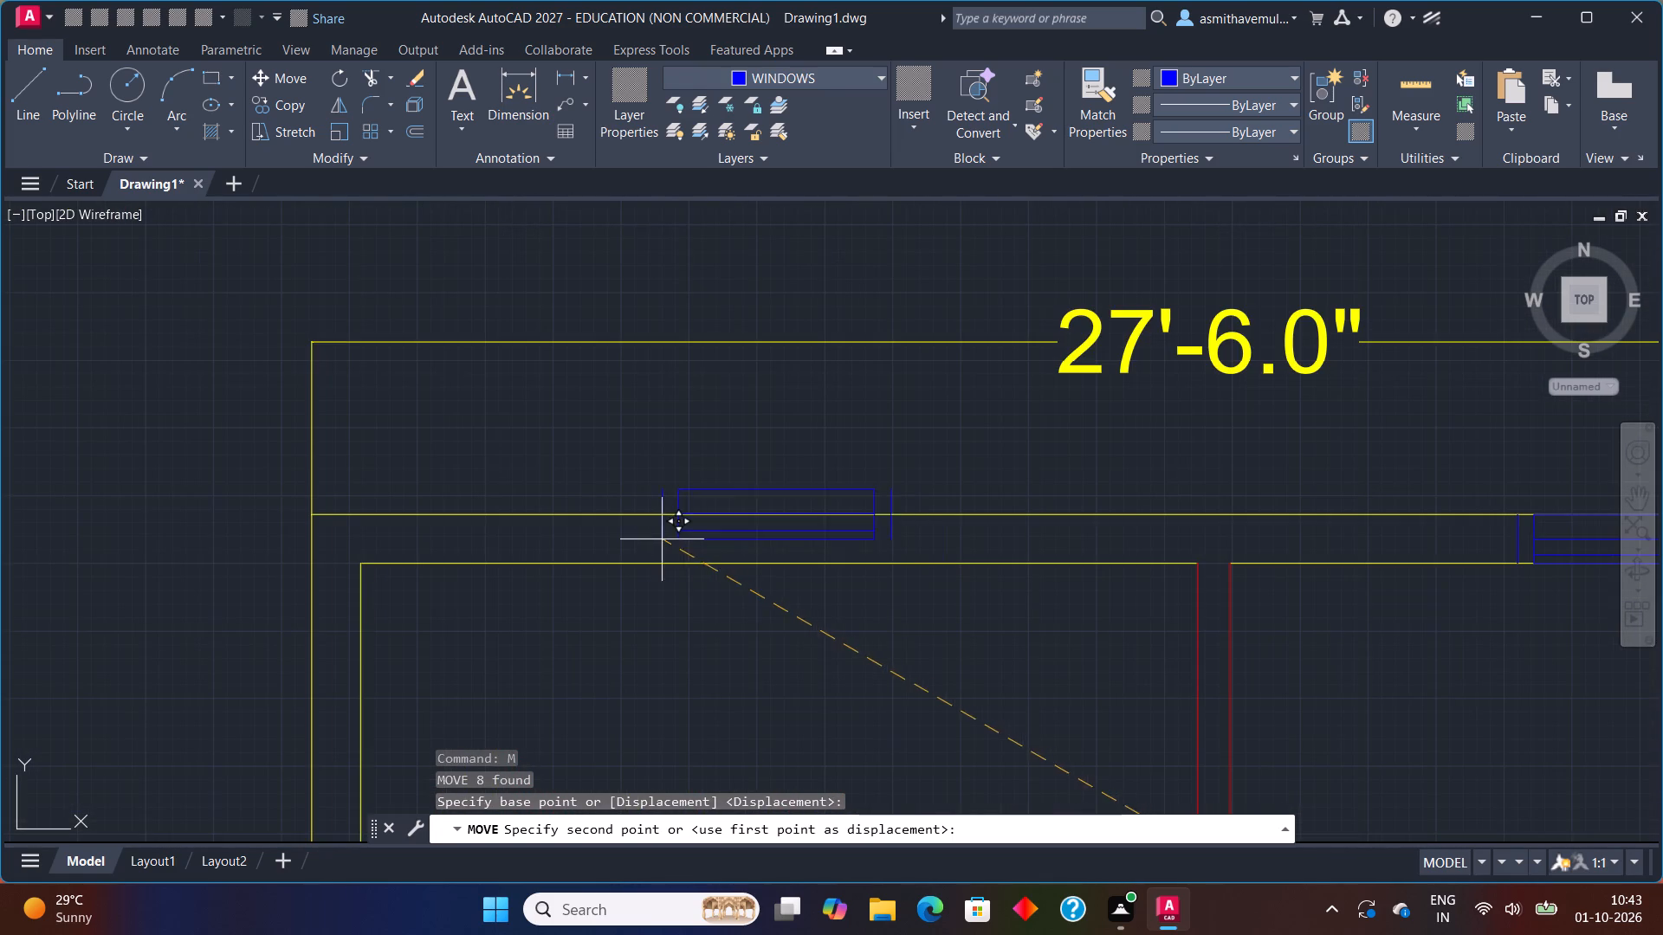
scroll(610, 558, "up", 2)
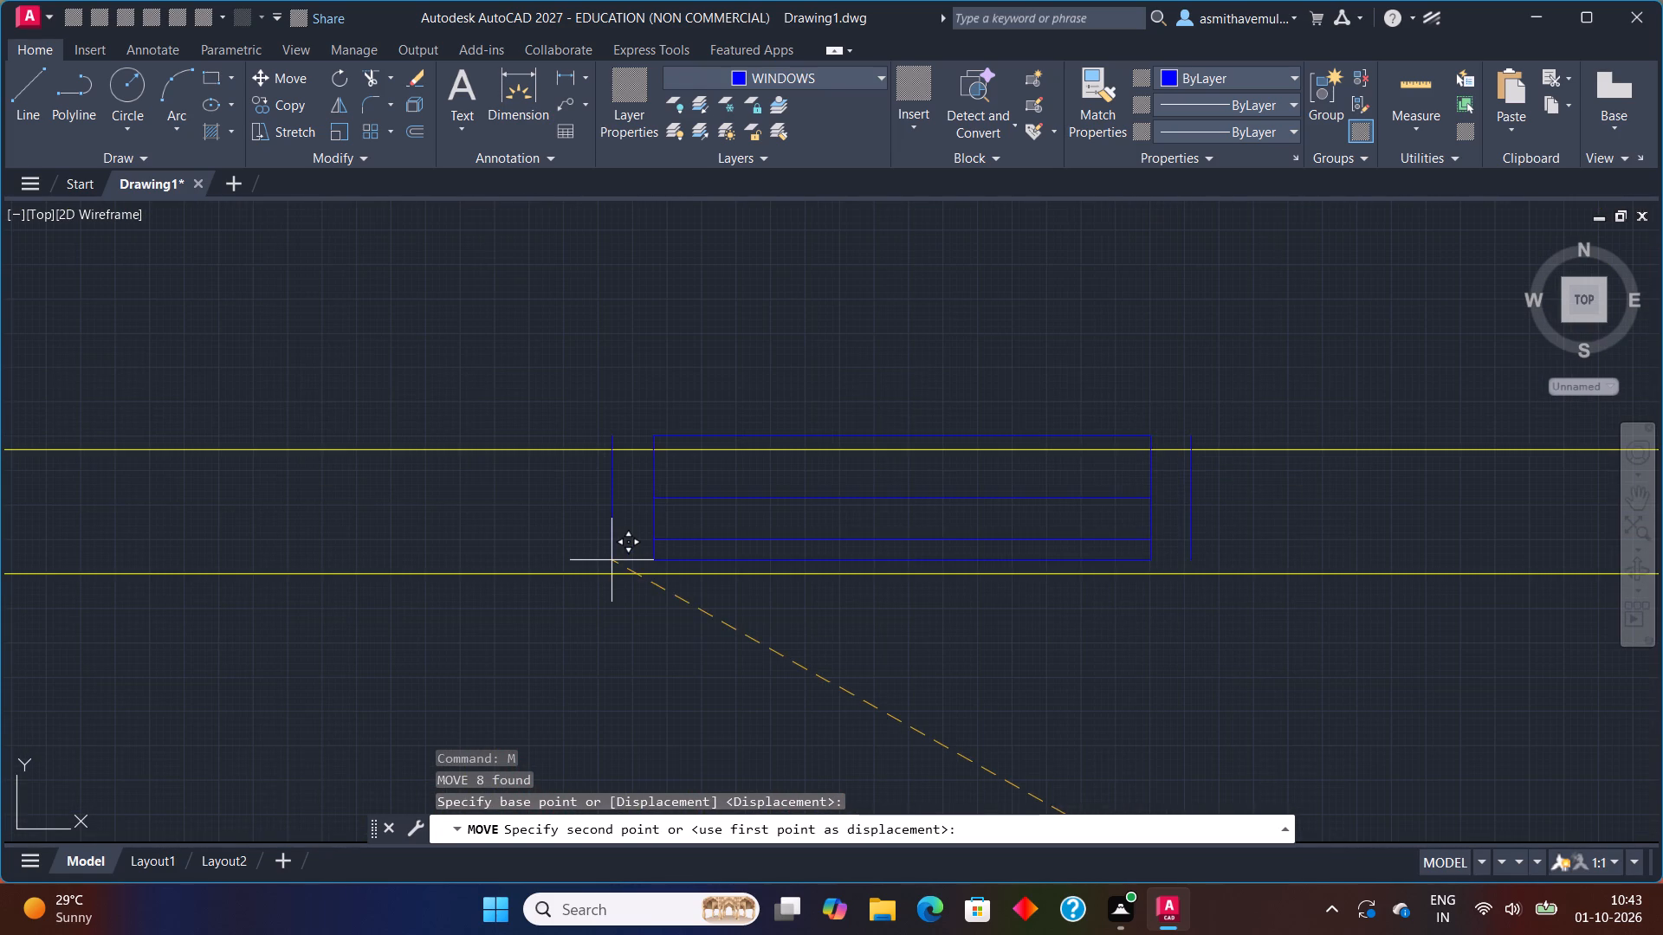
left_click(606, 577)
scroll(838, 701, "down", 5)
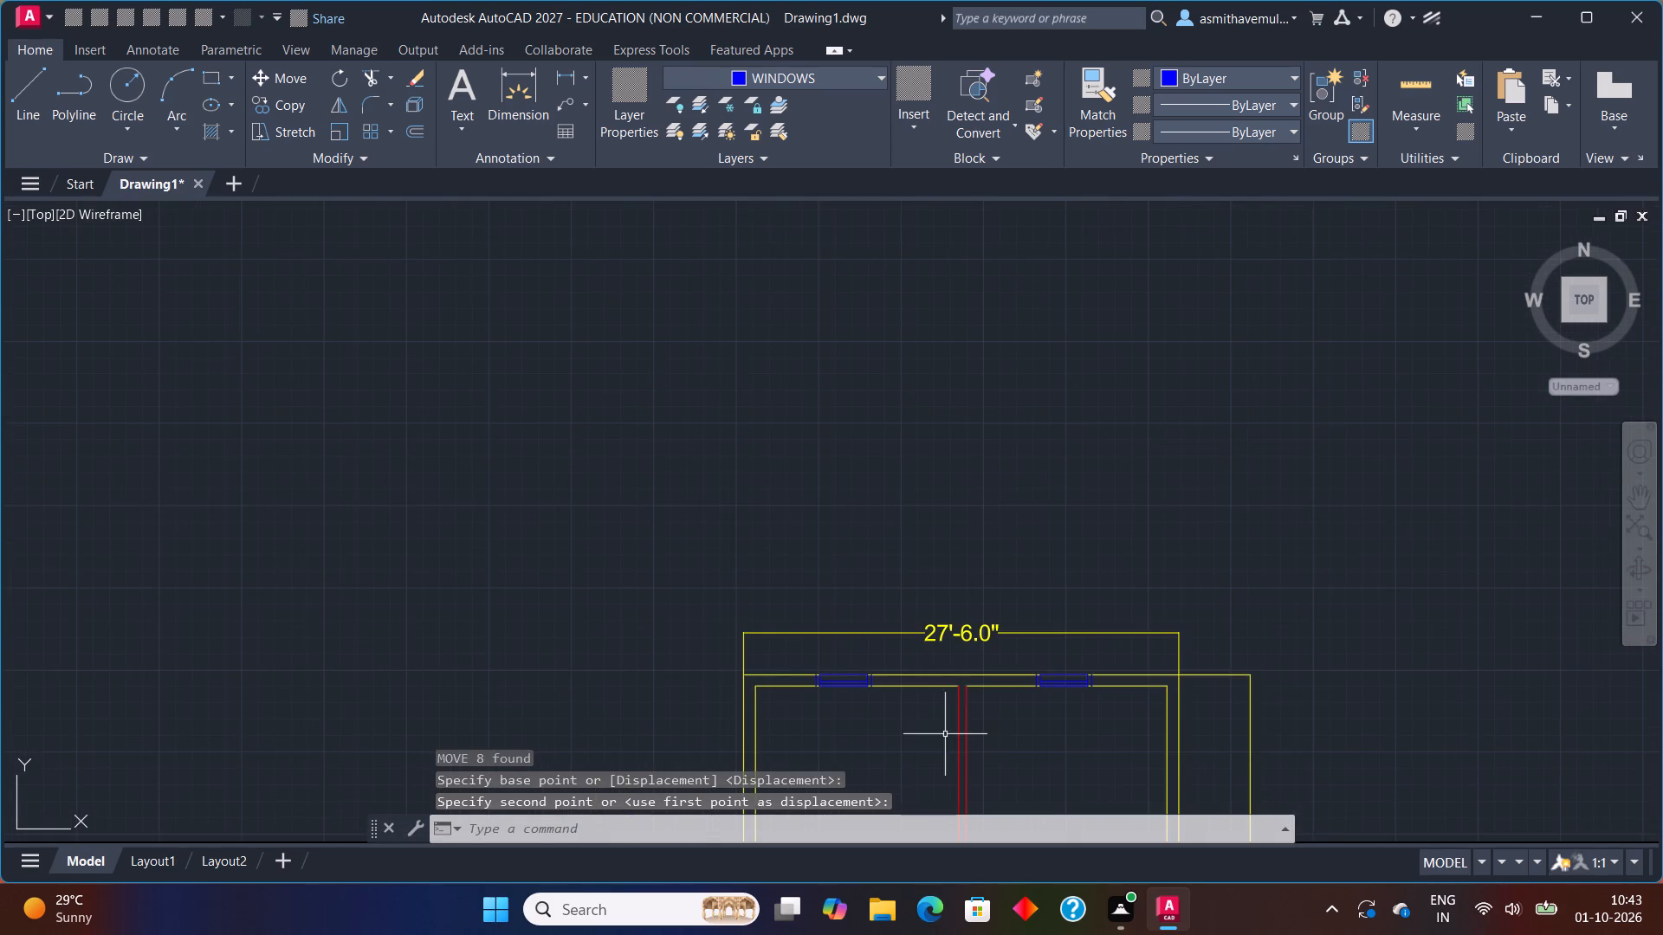
Start copying the upper spare vertical window, using its lower-left corner as the base point.
middle_click_drag(960, 740, 878, 546)
middle_click_drag(896, 652, 952, 355)
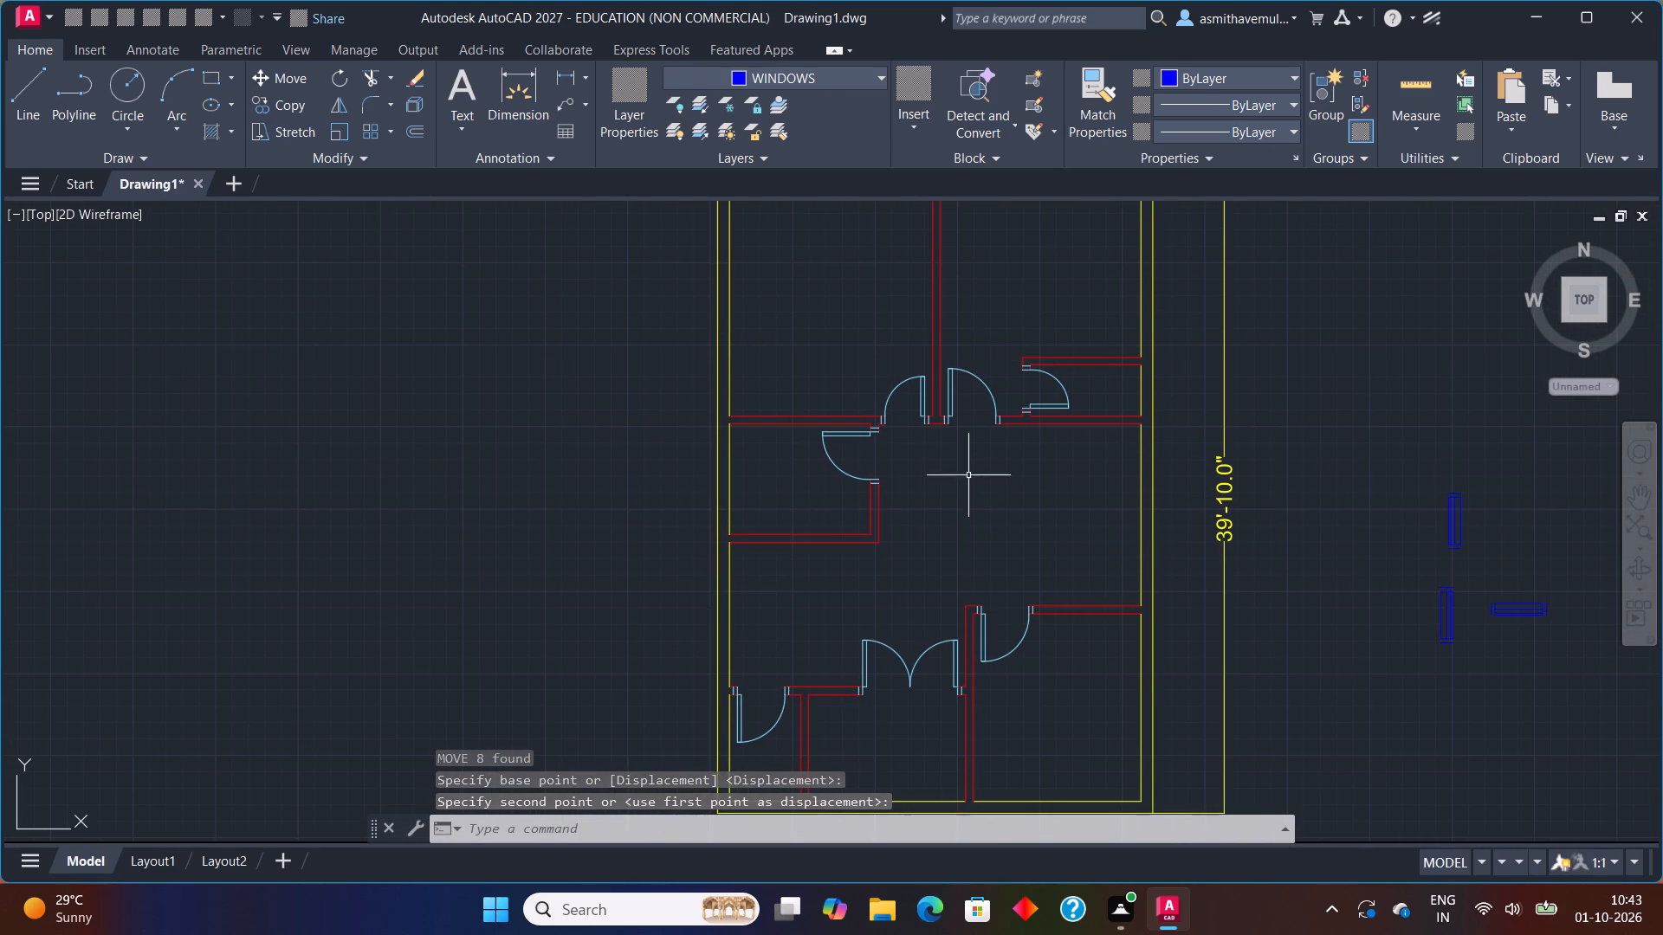
middle_click_drag(998, 577, 970, 428)
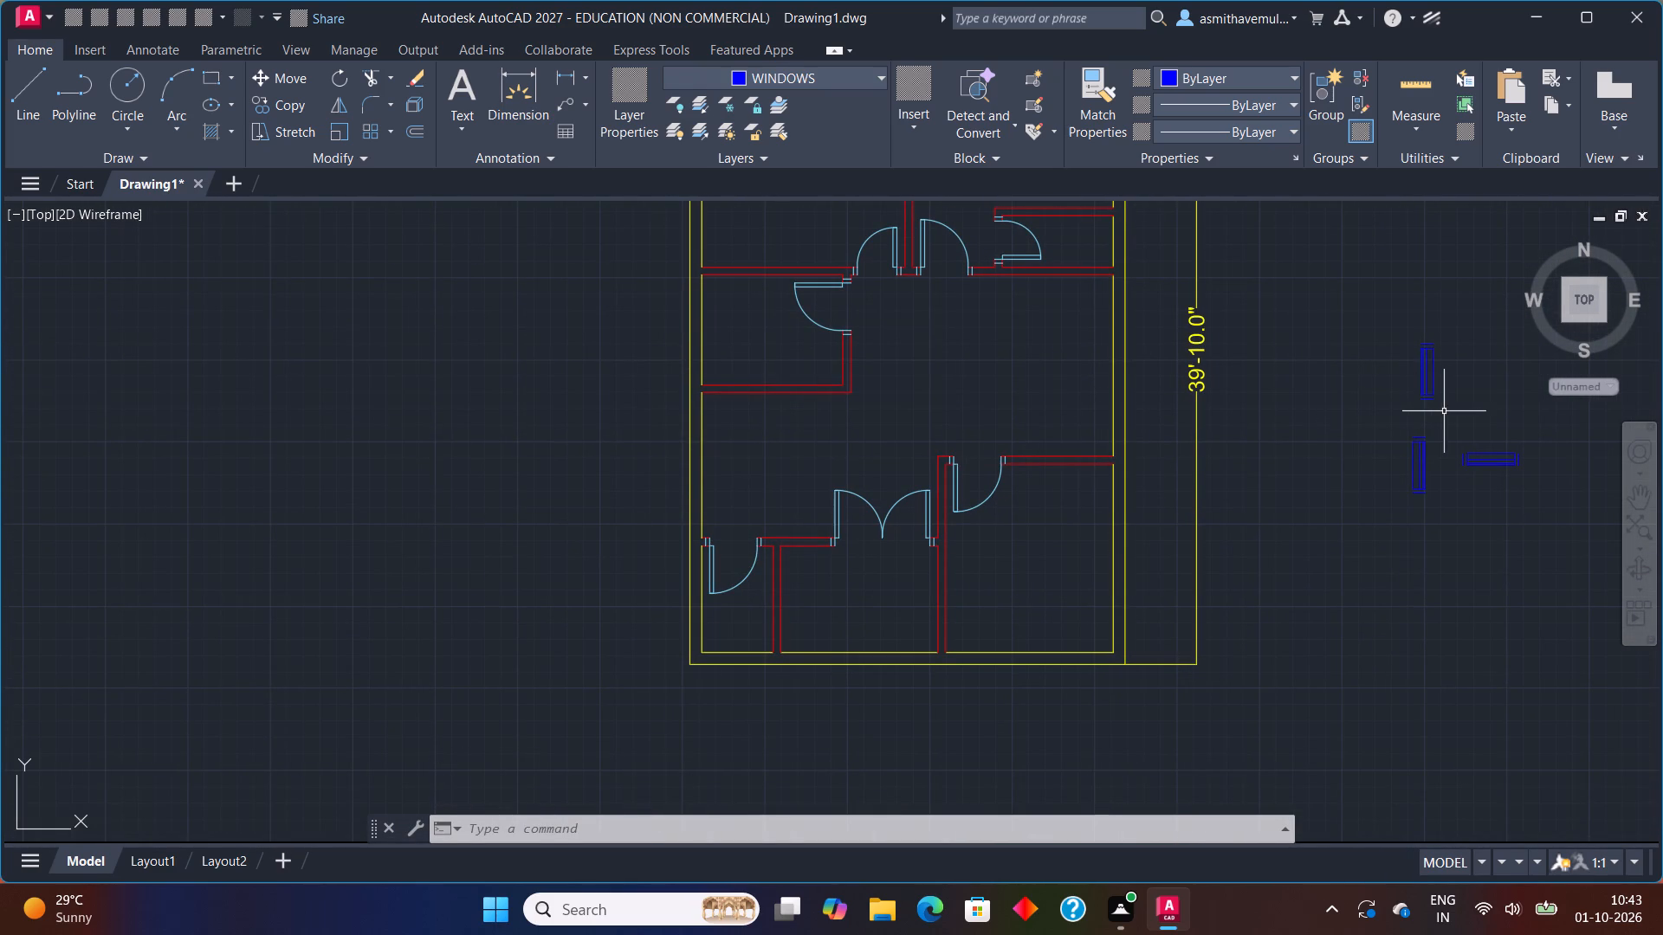
middle_click_drag(1436, 429, 1187, 675)
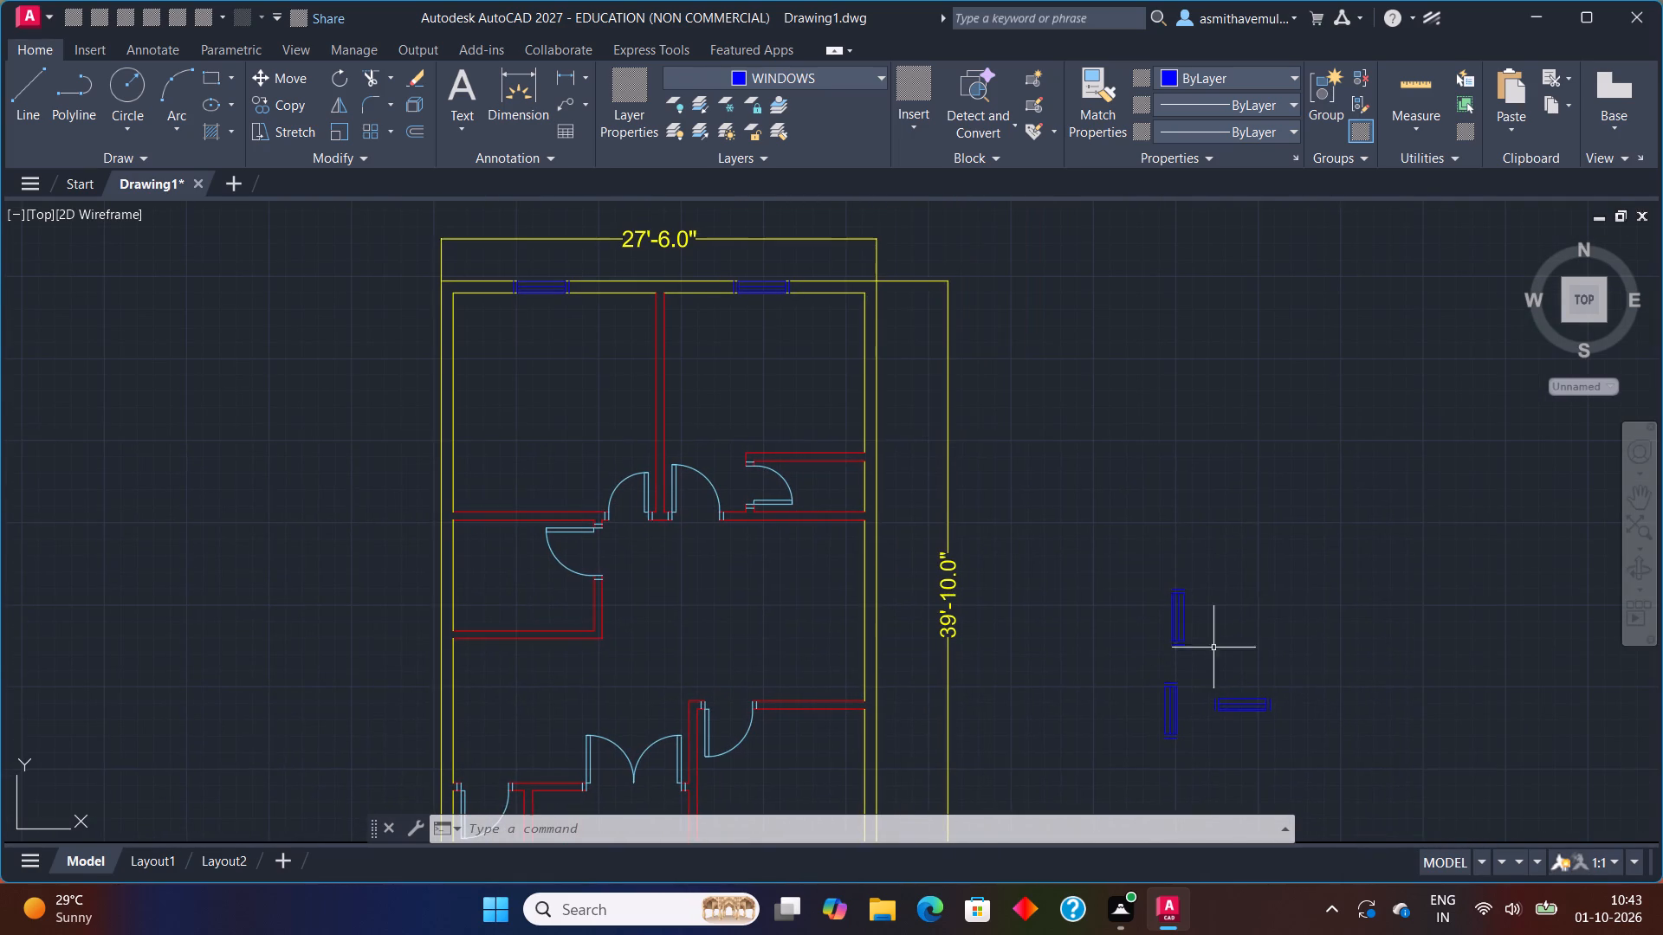
scroll(1222, 592, "up", 2)
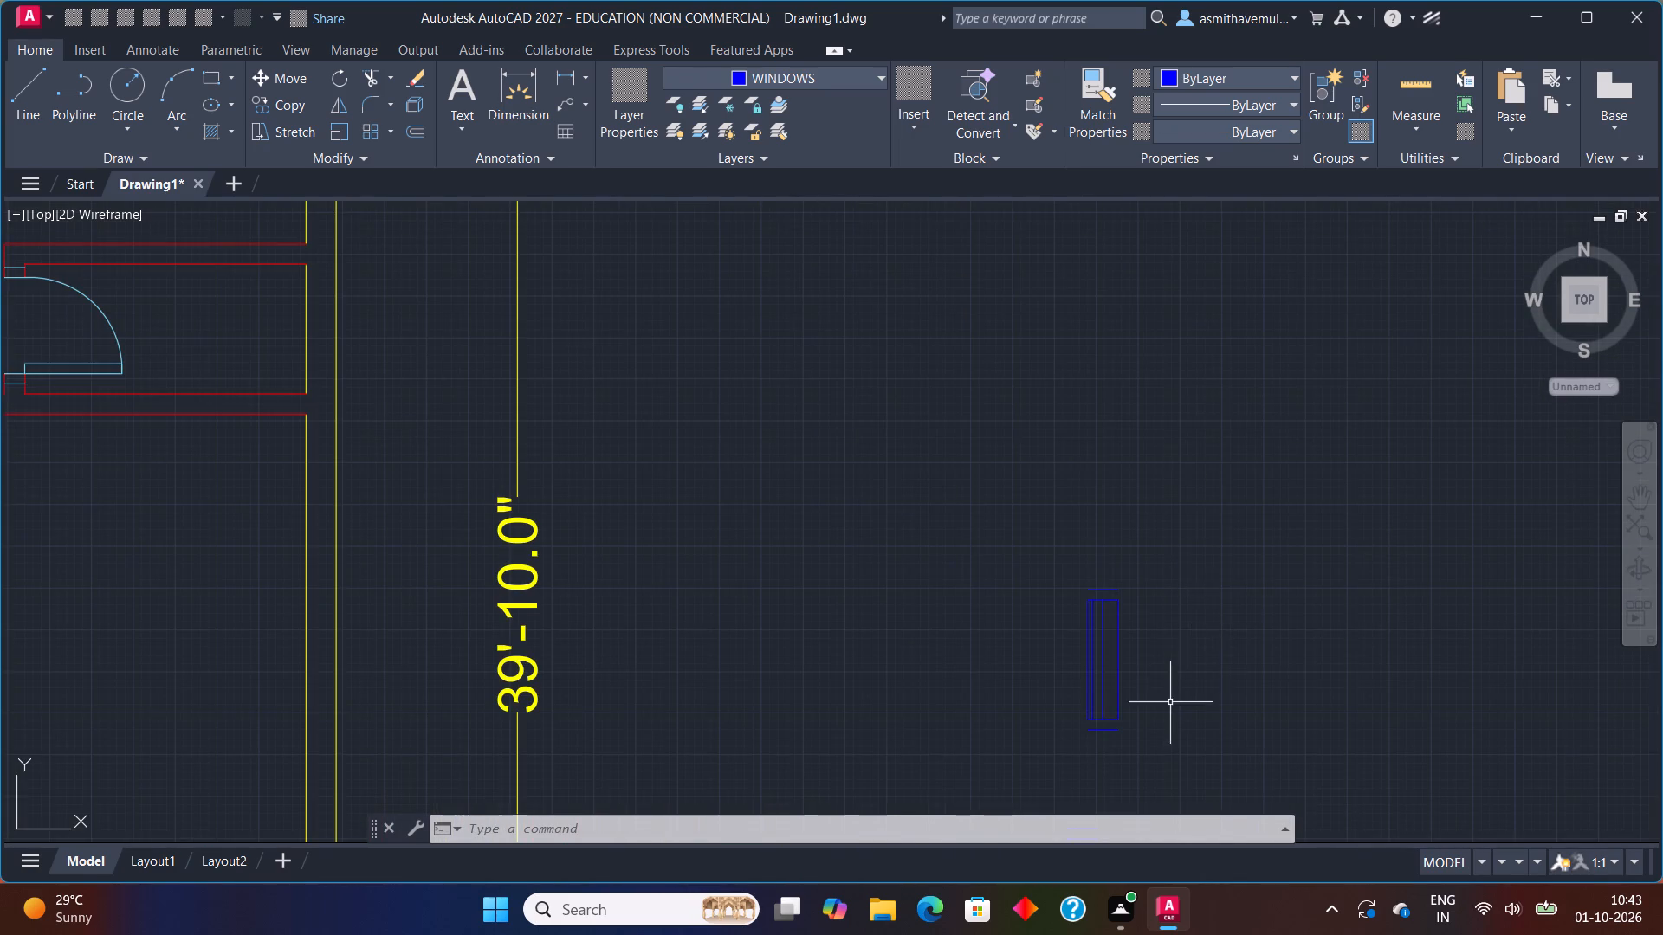
middle_click_drag(1170, 680, 1170, 577)
left_click_drag(1137, 417, 1239, 673)
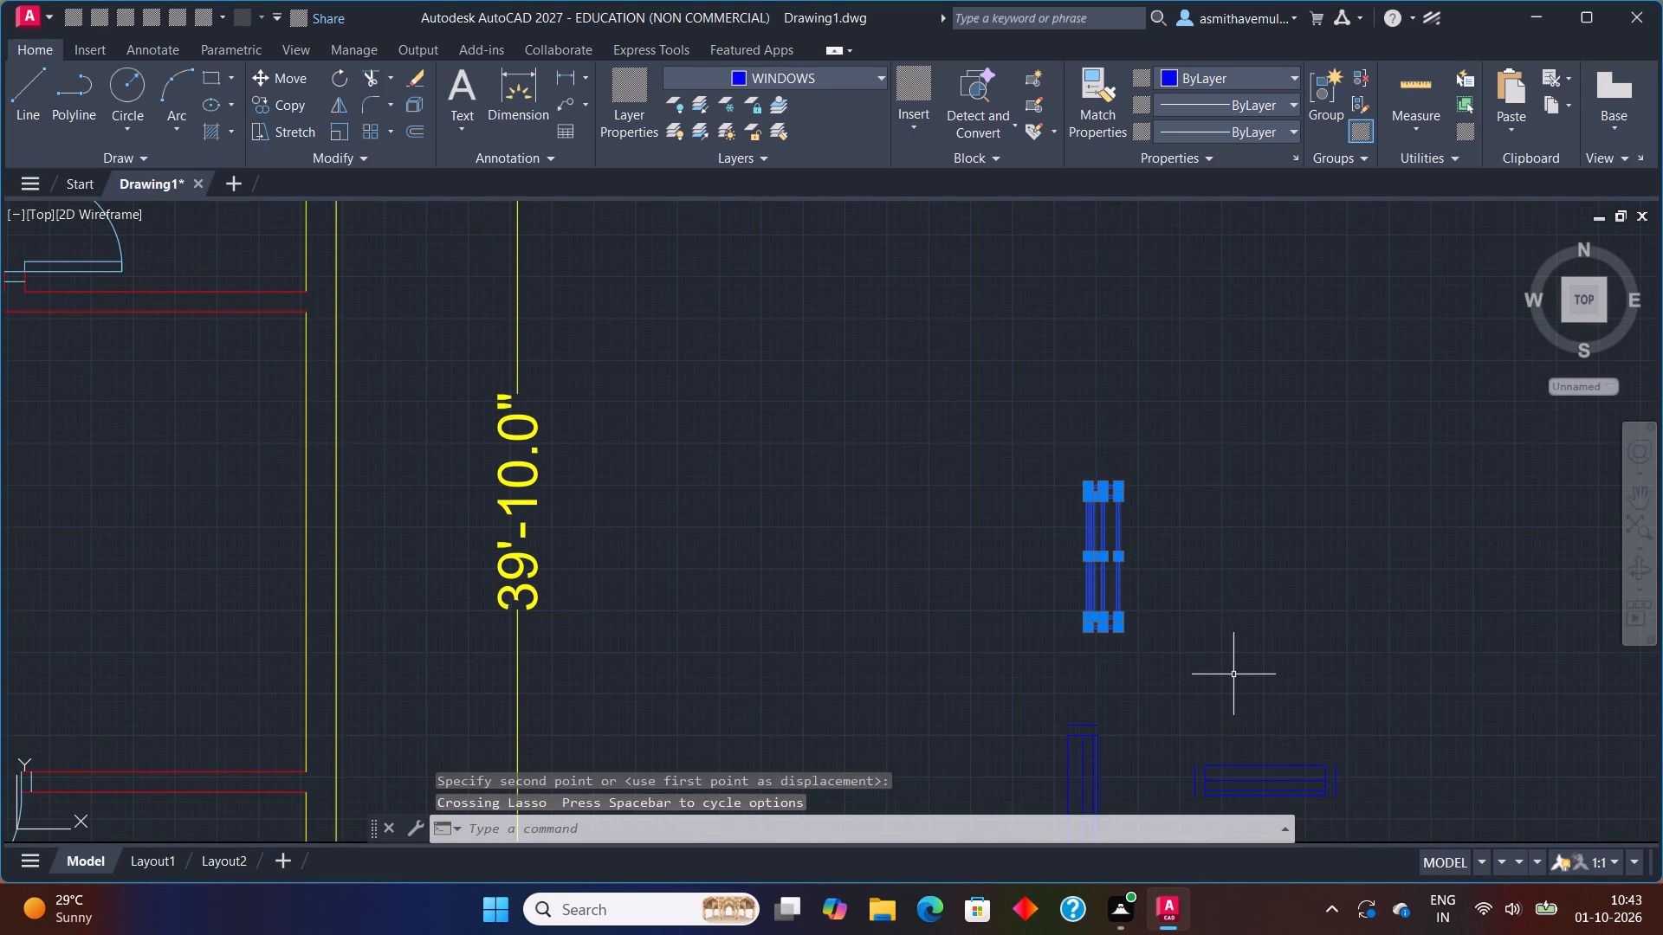
scroll(256, 447, "down", 1)
middle_click_drag(54, 416, 309, 416)
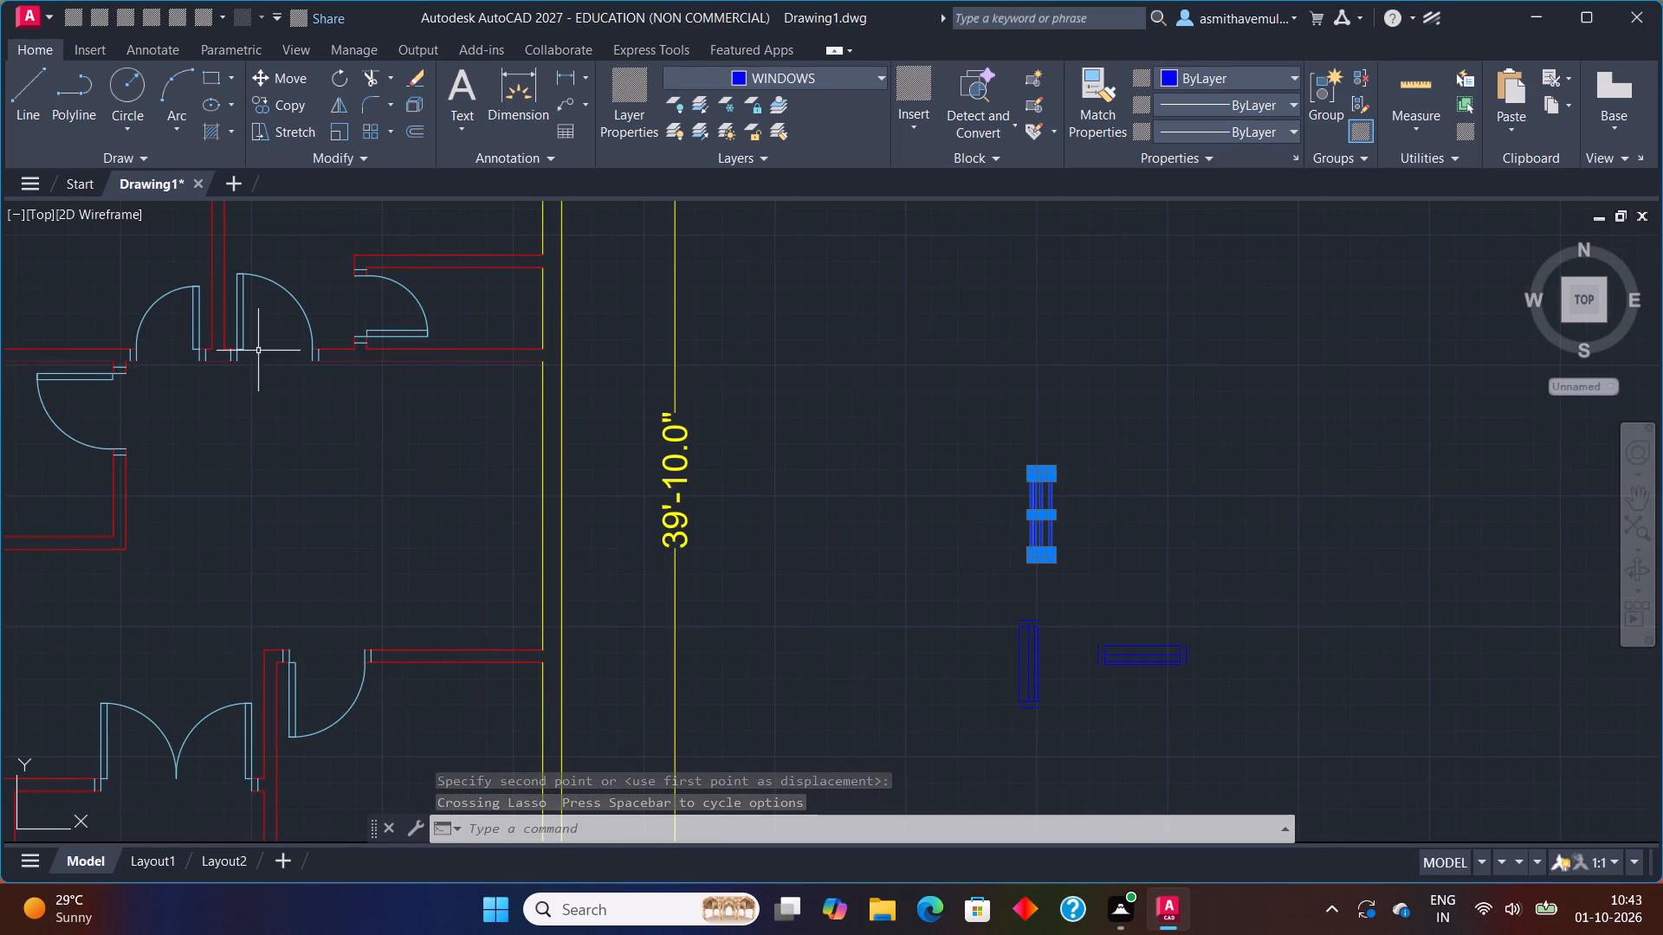
scroll(290, 308, "down", 1)
middle_click_drag(302, 338, 377, 450)
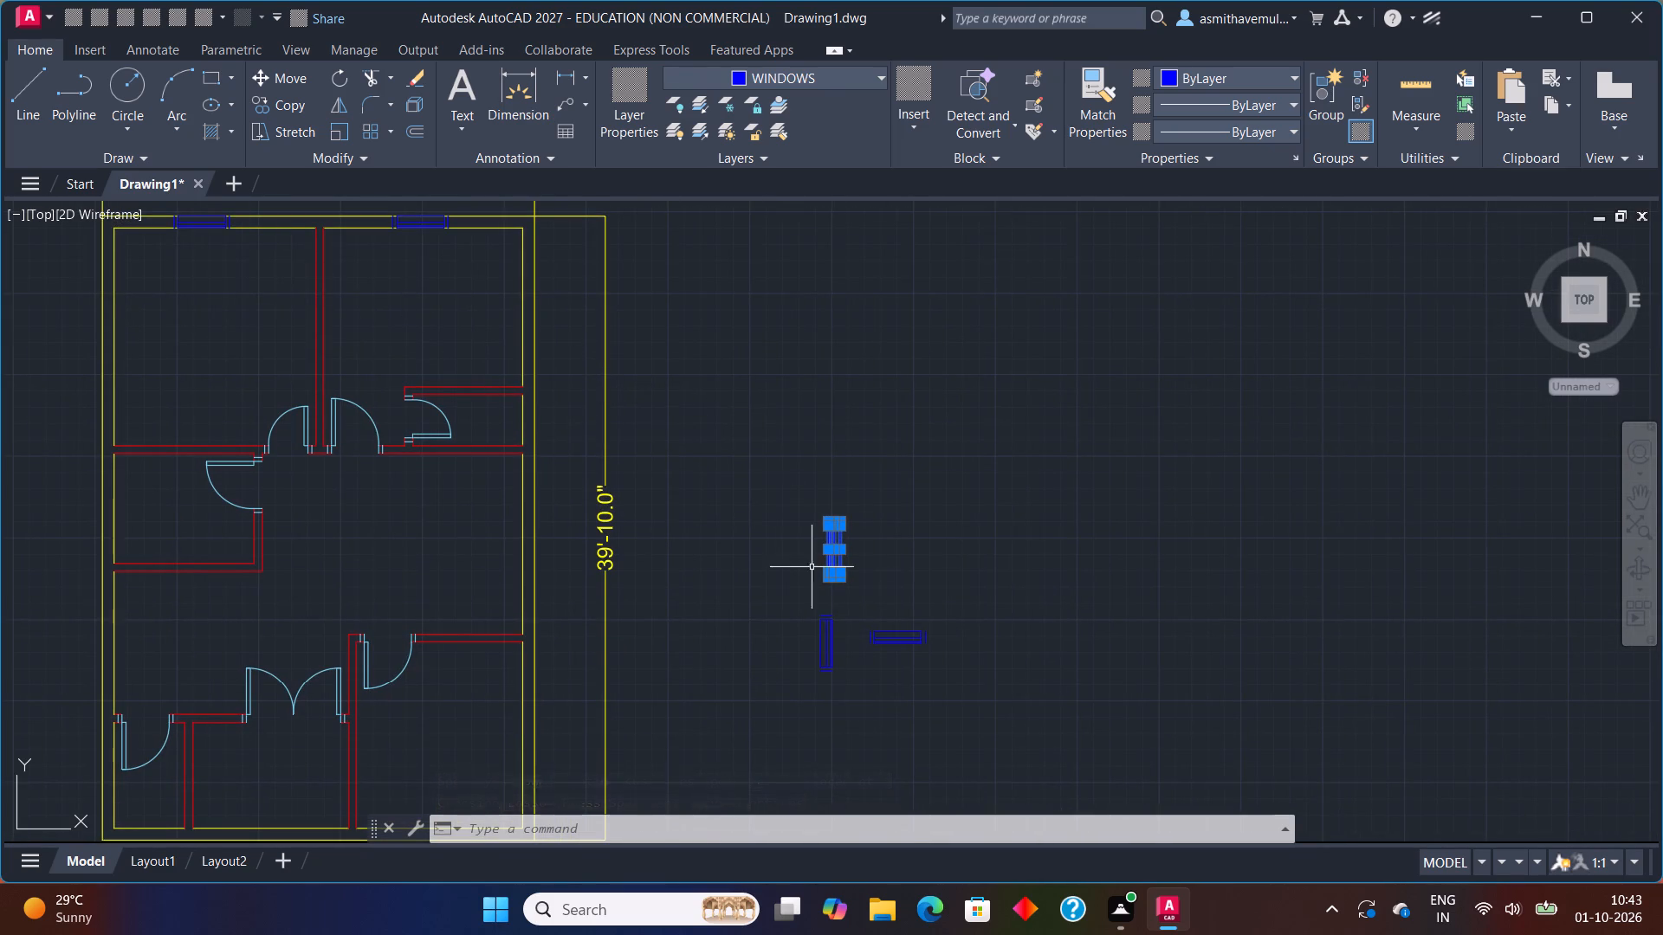
scroll(818, 577, "up", 2)
type("COPY")
key("Return")
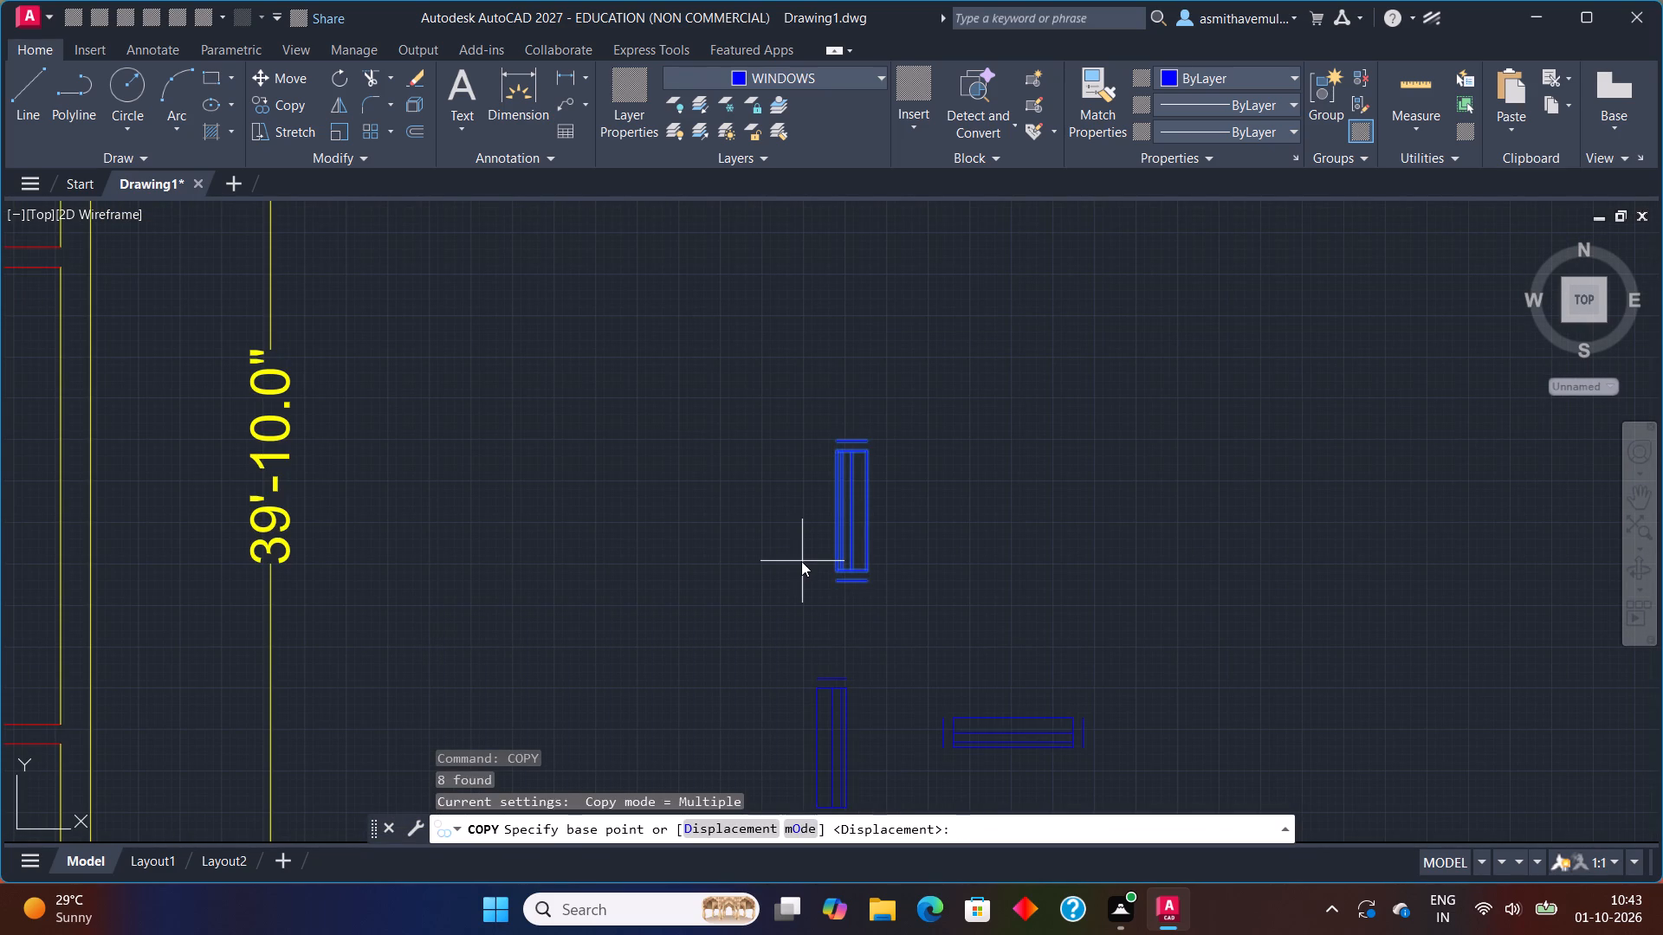
left_click(833, 579)
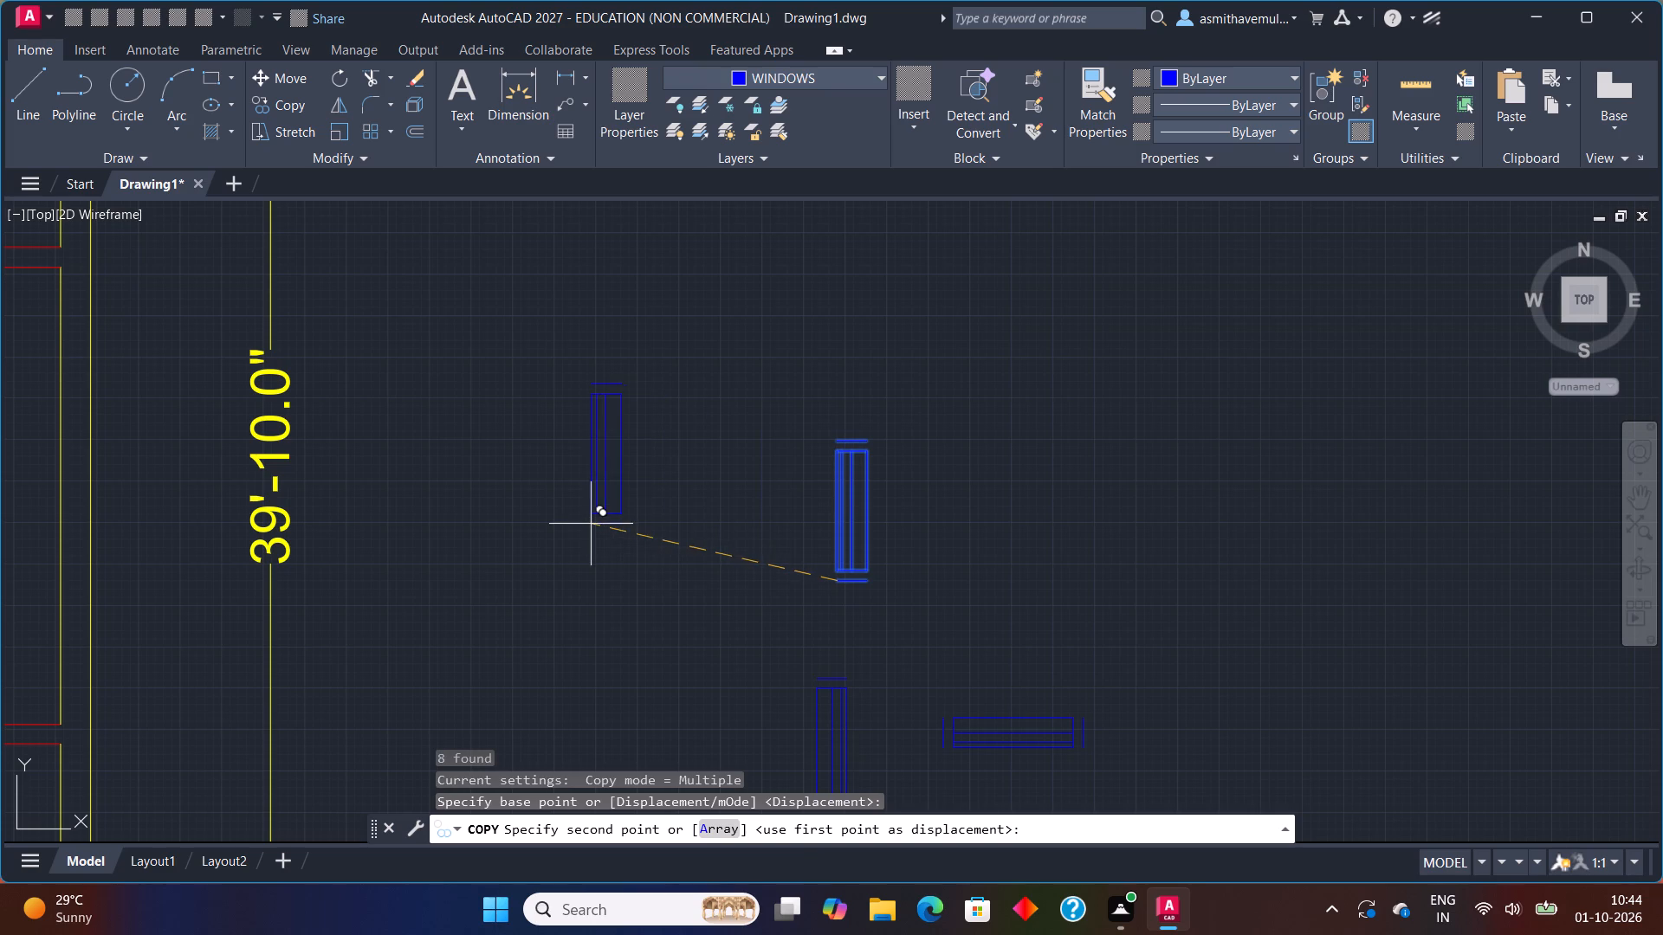
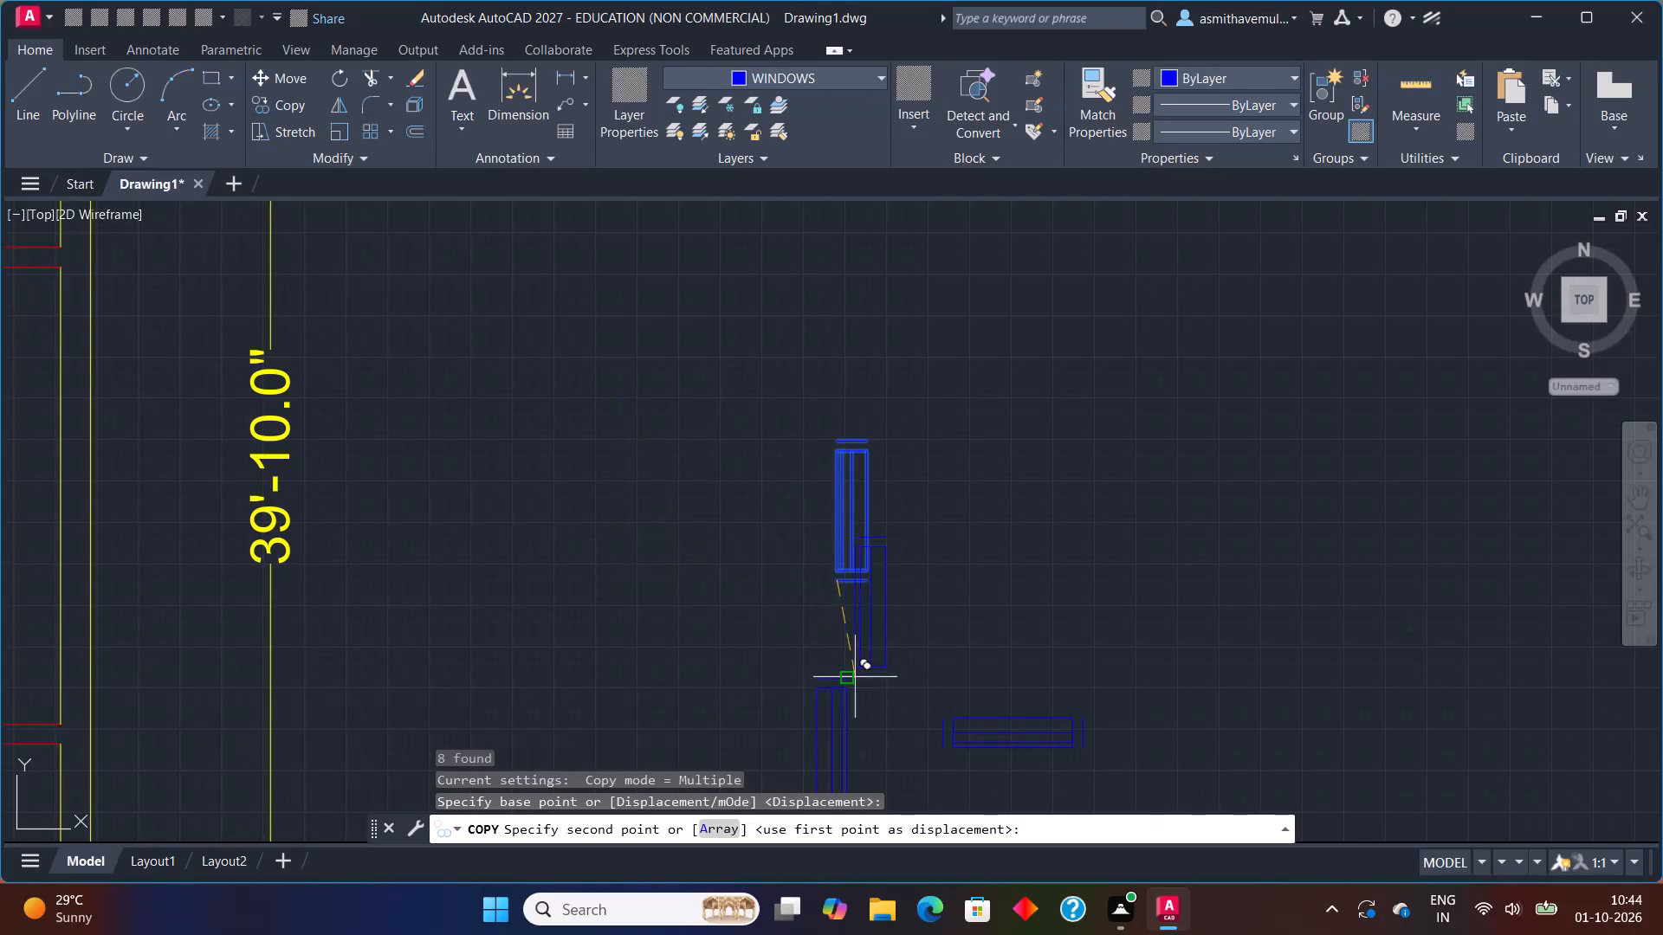
Place a copy of the vertical window in the upper-right room's right exterior wall, its lower-left corner on the inner wall line.
scroll(536, 588, "down", 1)
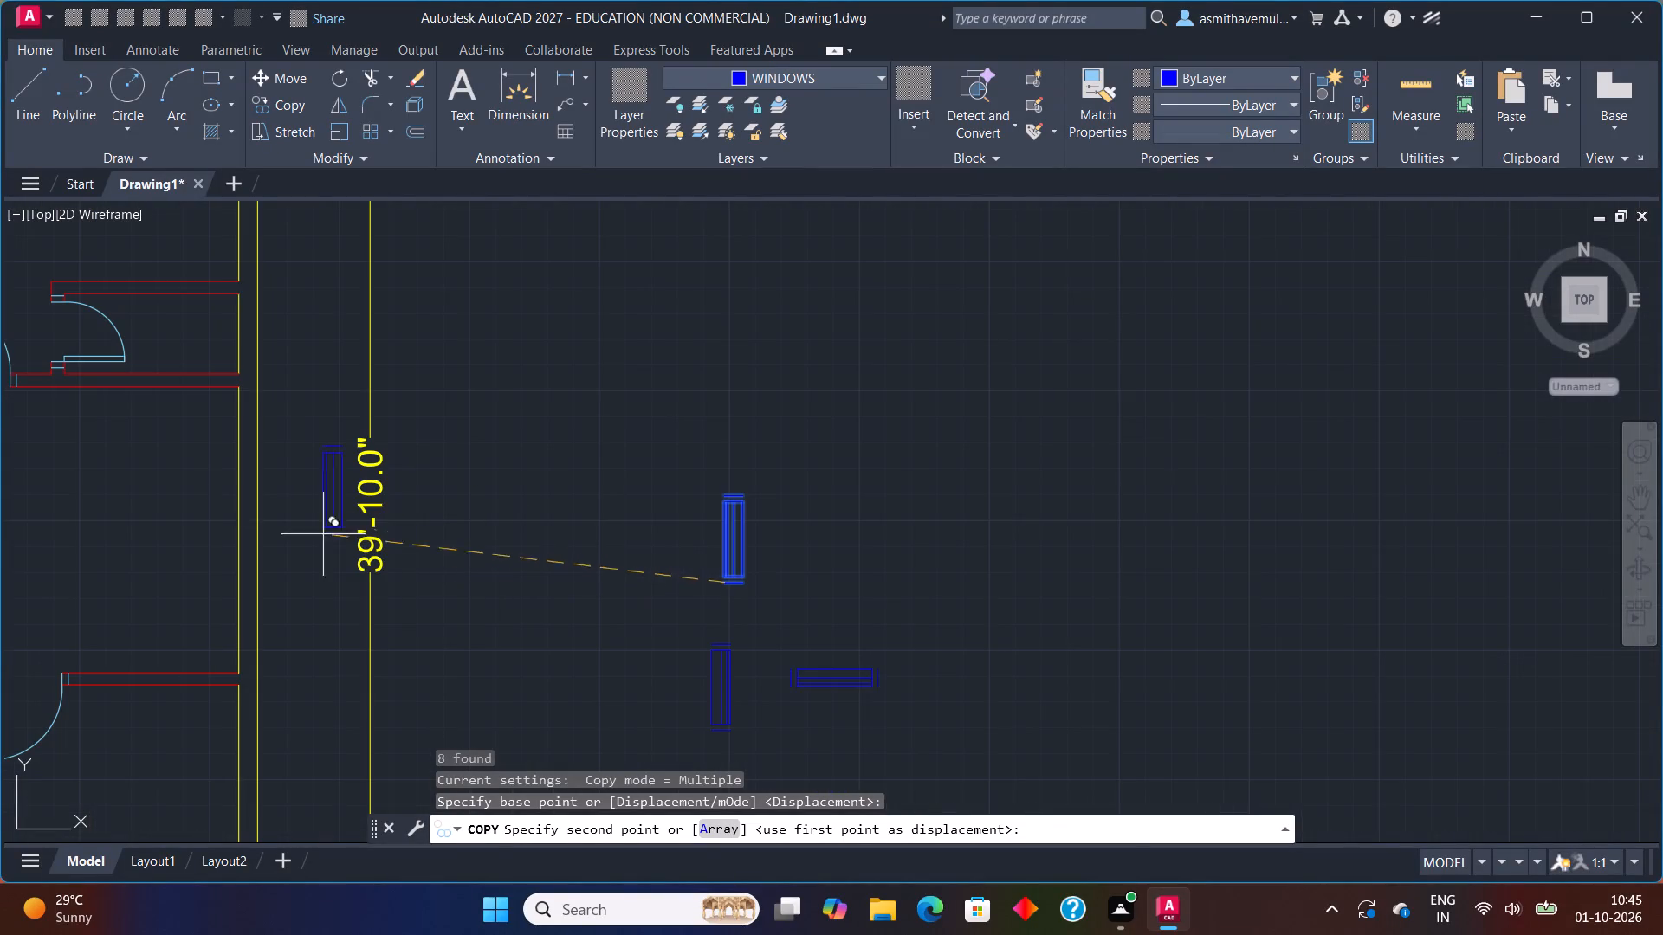
middle_click_drag(224, 477, 397, 687)
scroll(424, 435, "up", 2)
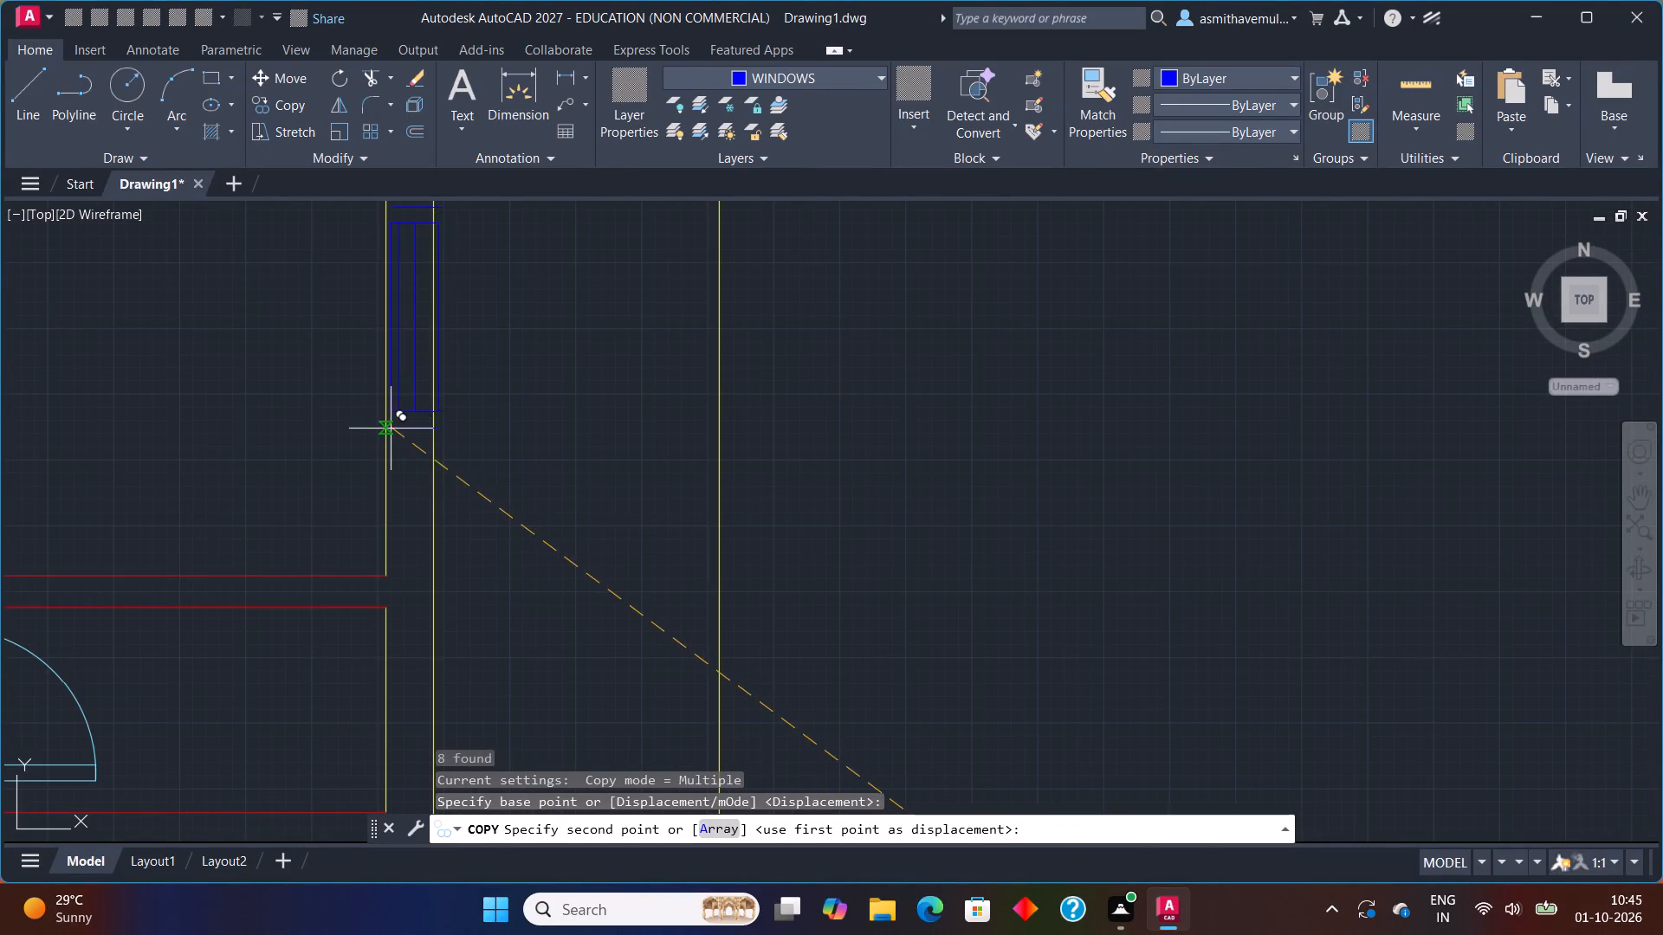
middle_click_drag(391, 426, 395, 716)
scroll(379, 647, "down", 1)
scroll(388, 629, "up", 3)
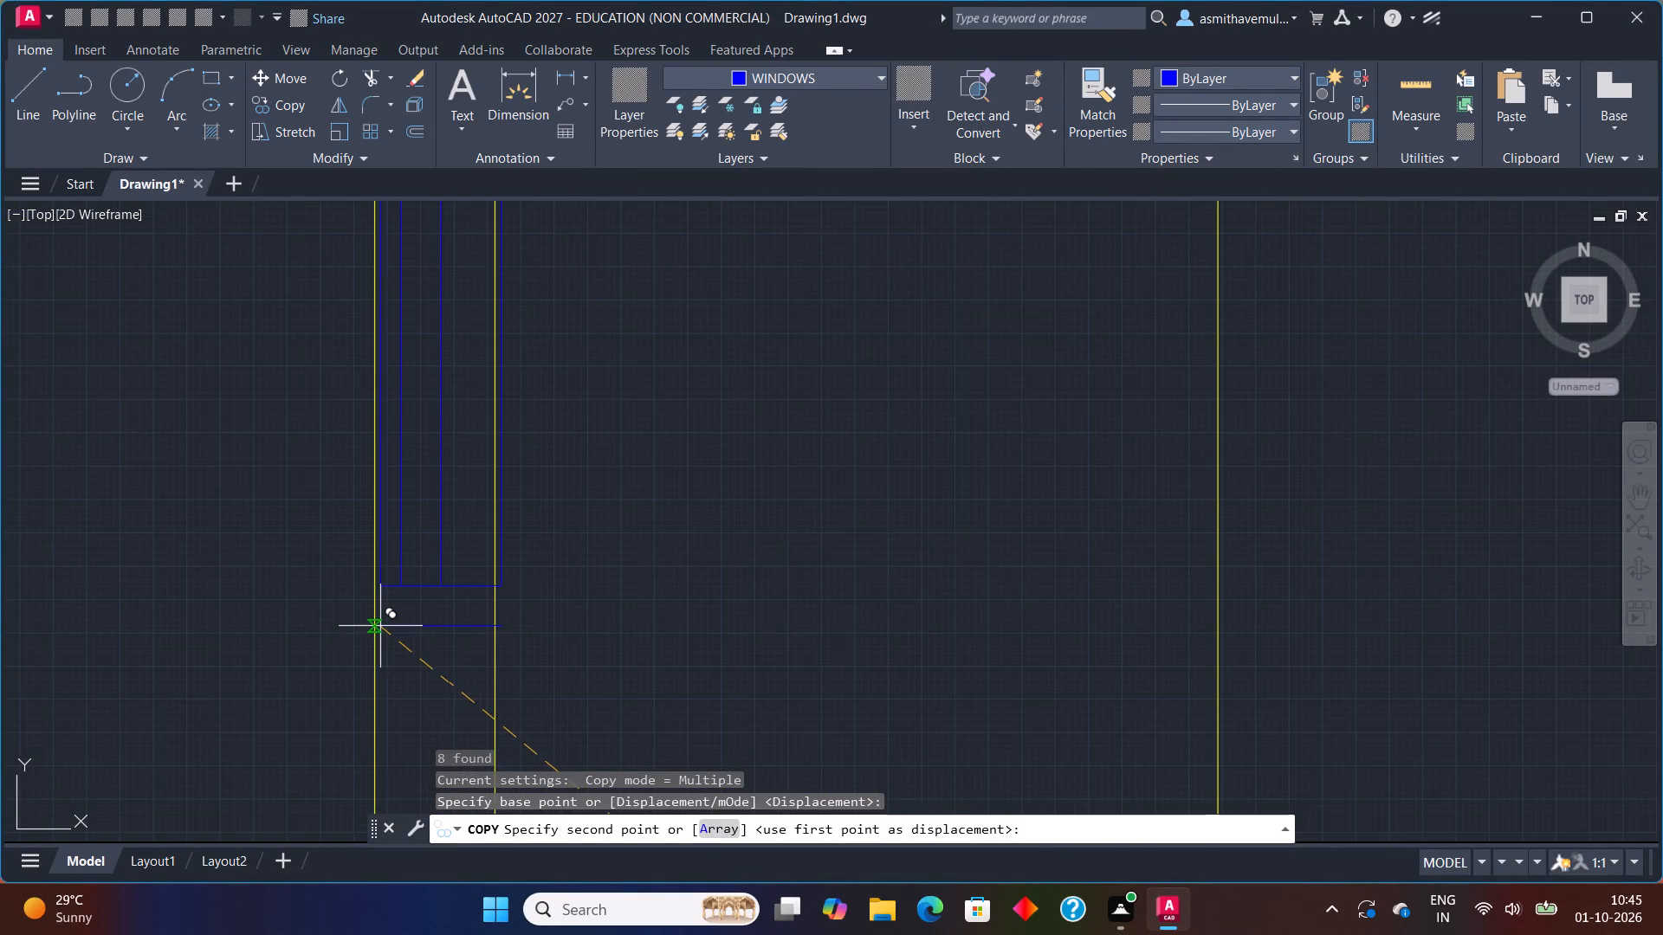
left_click(376, 628)
Place another vertical window copy in the lower-right room's right exterior wall, with its lower-left corner on the inner wall line.
scroll(598, 557, "down", 2)
scroll(598, 648, "down", 1)
middle_click_drag(598, 700, 608, 569)
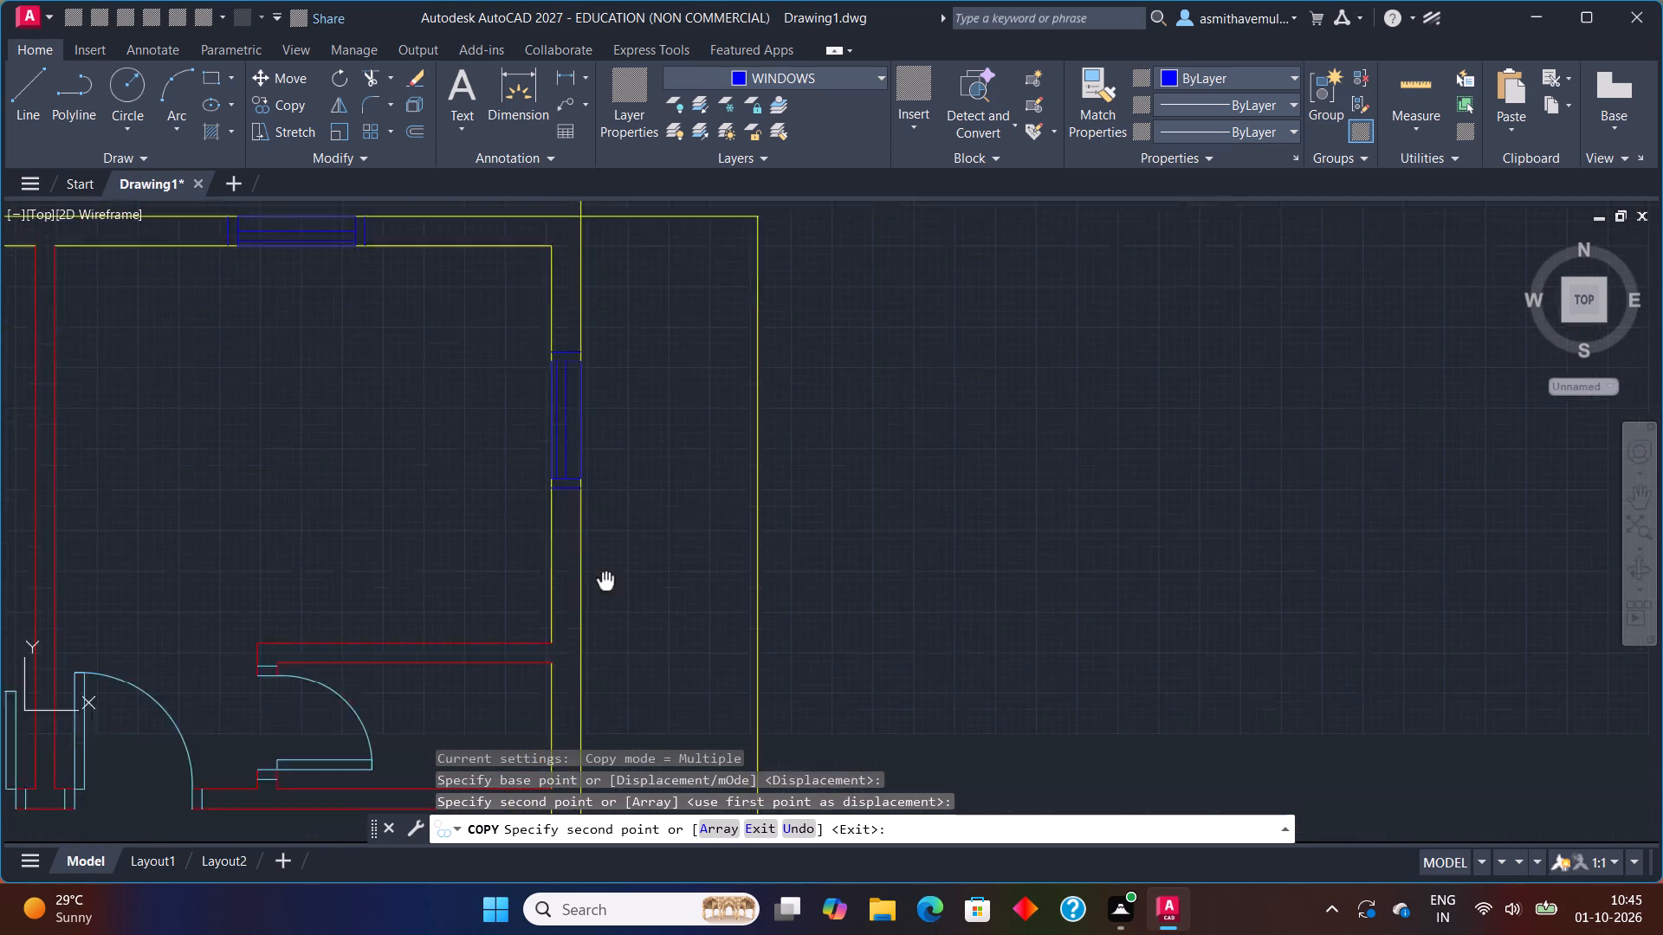
middle_click_drag(608, 569, 681, 351)
scroll(682, 571, "down", 3)
middle_click_drag(646, 647, 646, 364)
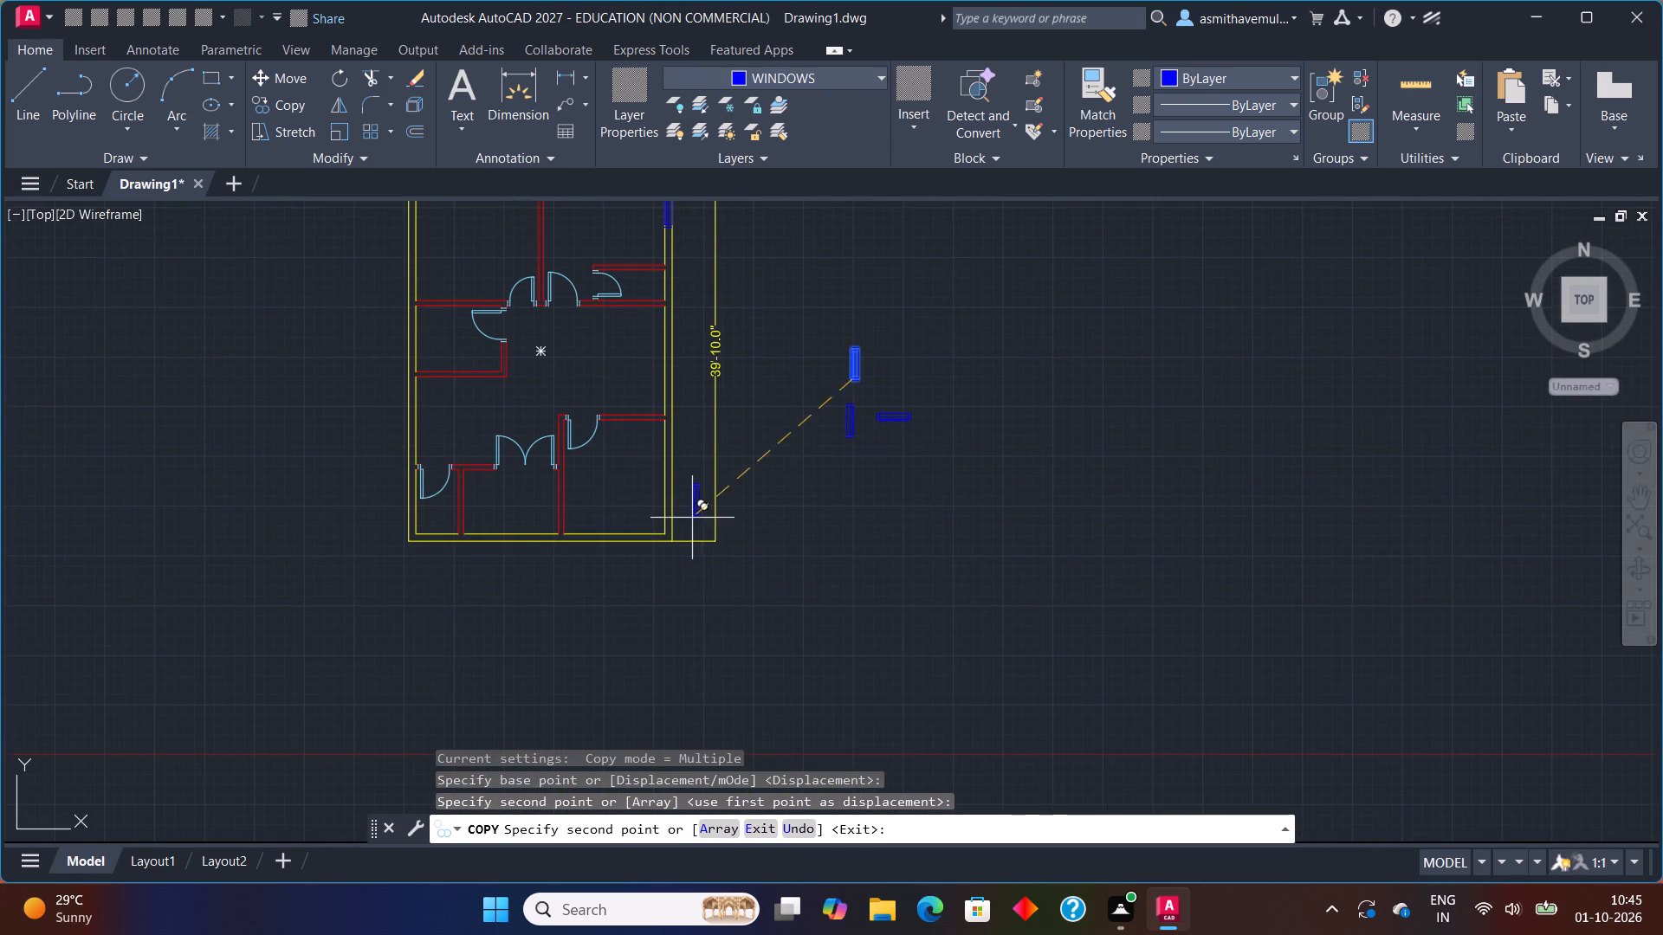
scroll(677, 462, "up", 4)
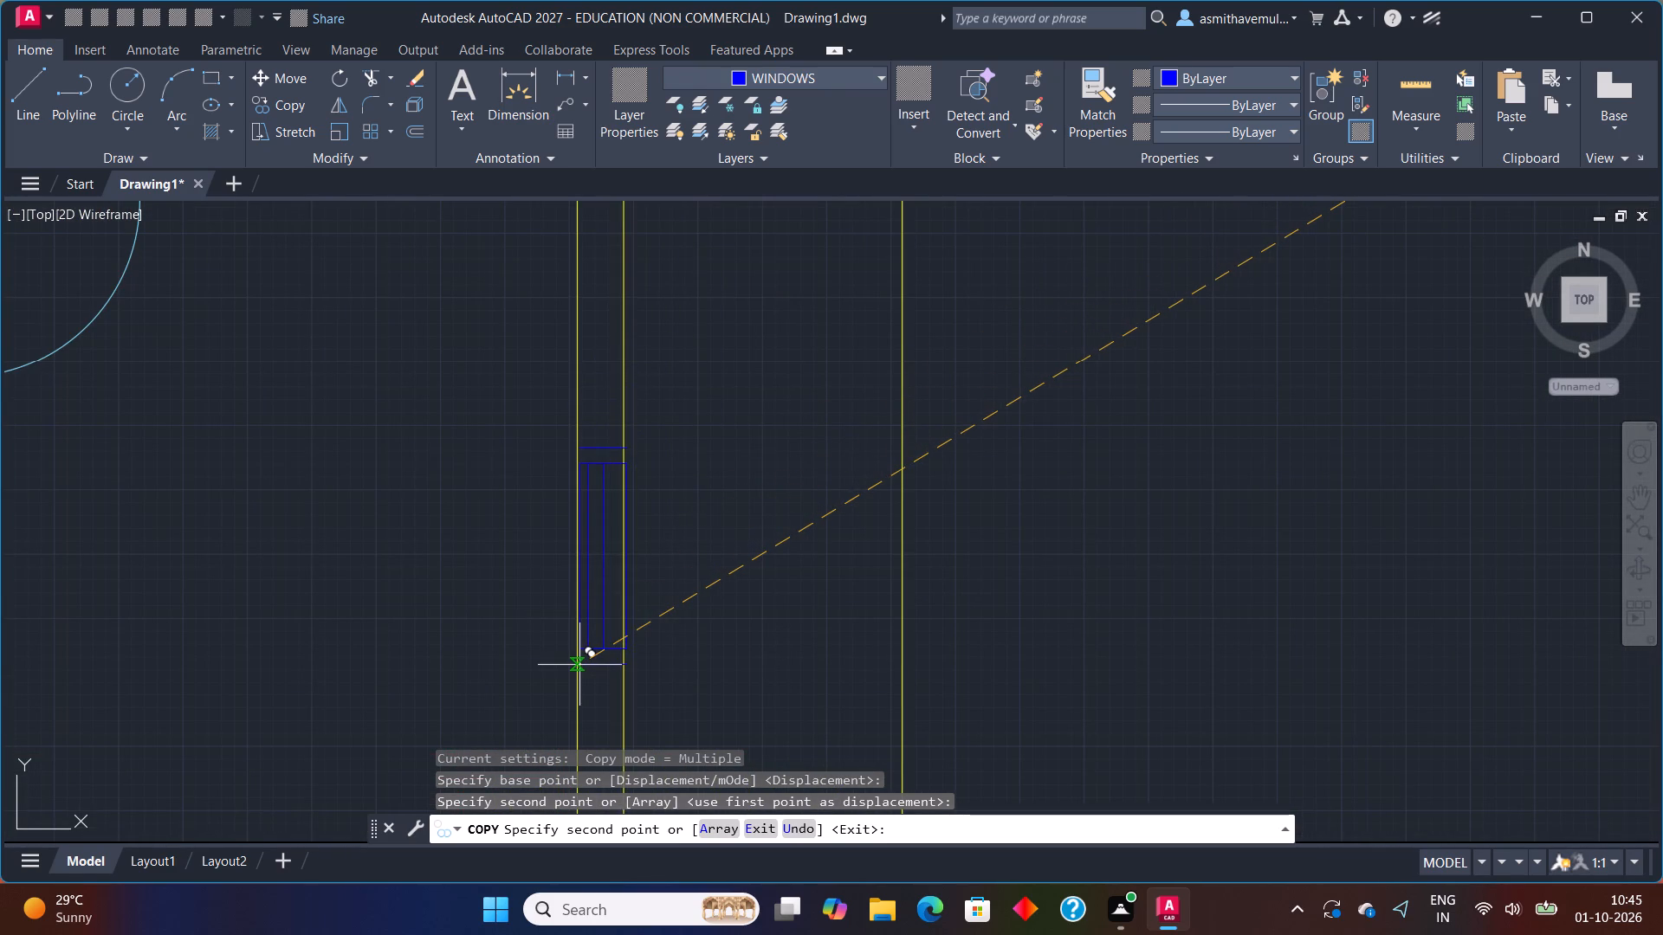
scroll(579, 667, "down", 3)
middle_click_drag(579, 665, 577, 461)
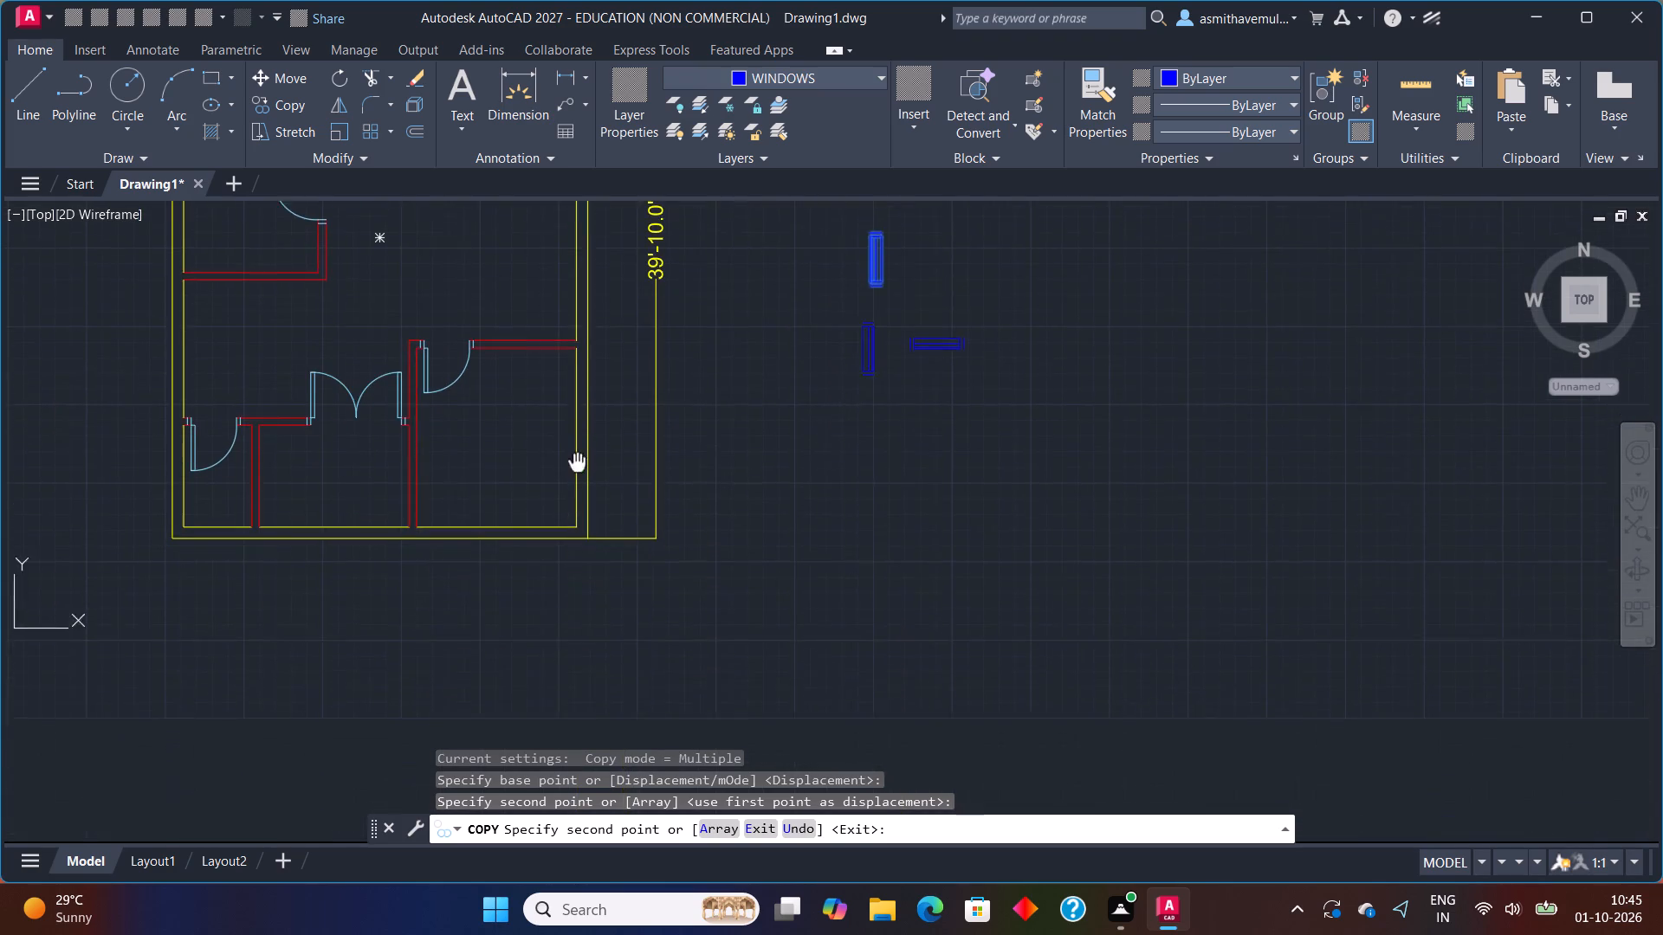
middle_click_drag(577, 461, 577, 447)
scroll(579, 433, "up", 4)
middle_click_drag(567, 438, 547, 545)
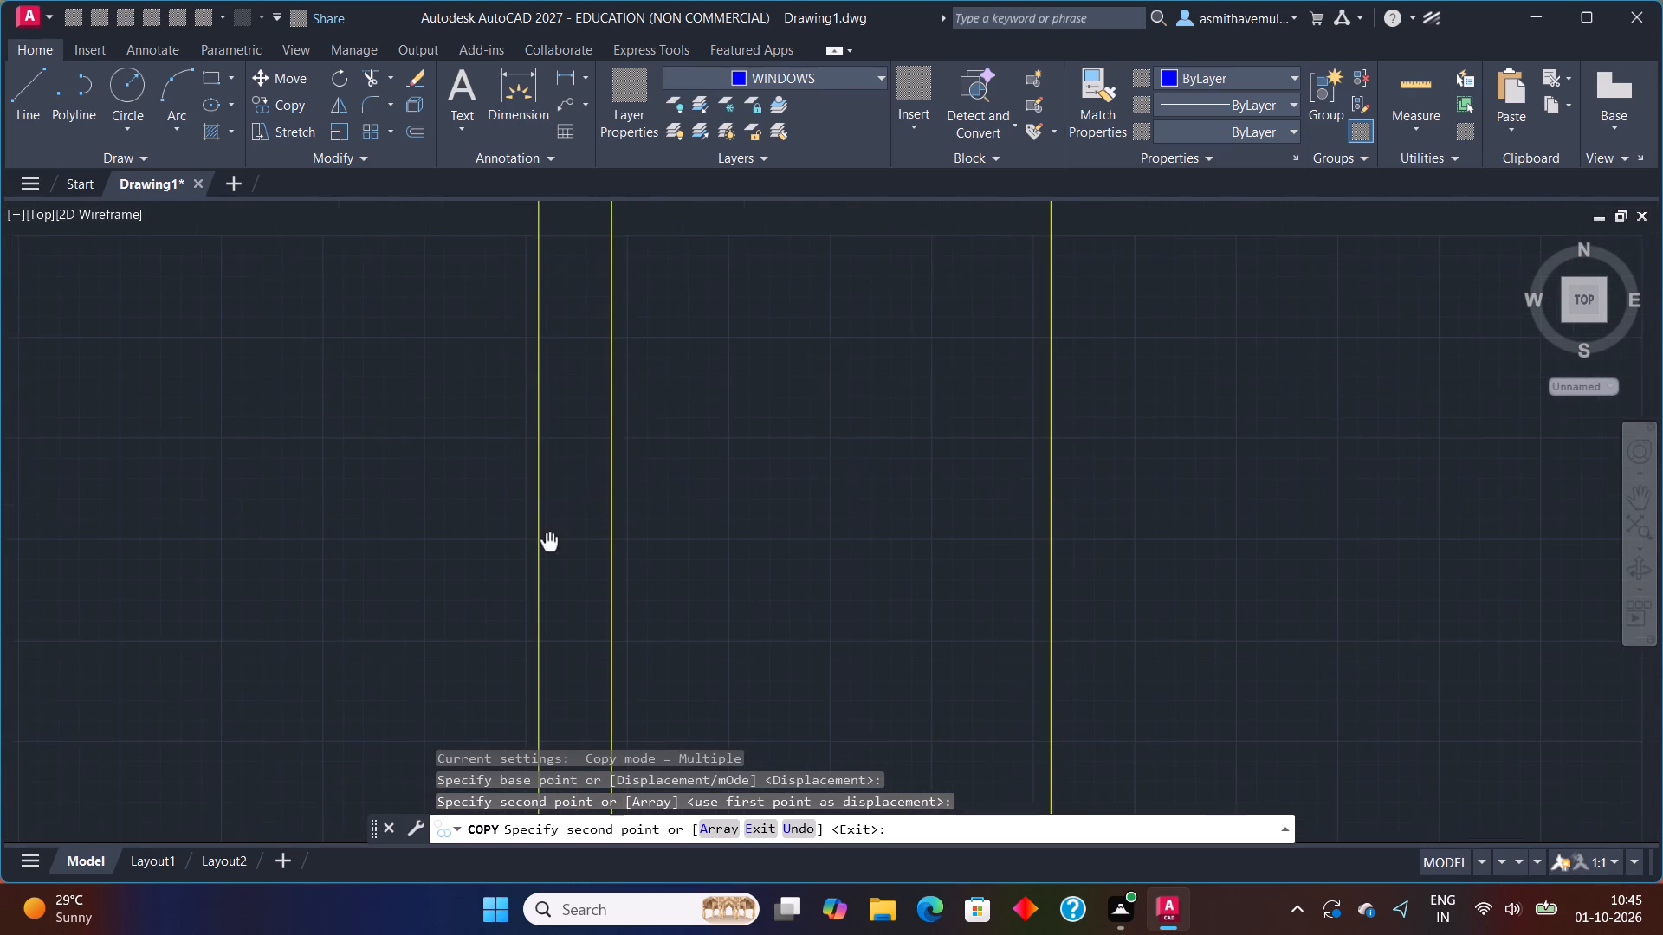
middle_click_drag(547, 545, 546, 551)
left_click(534, 502)
Place a third vertical window copy on the inner line of the central room's right exterior wall, and finish copying.
scroll(710, 506, "down", 4)
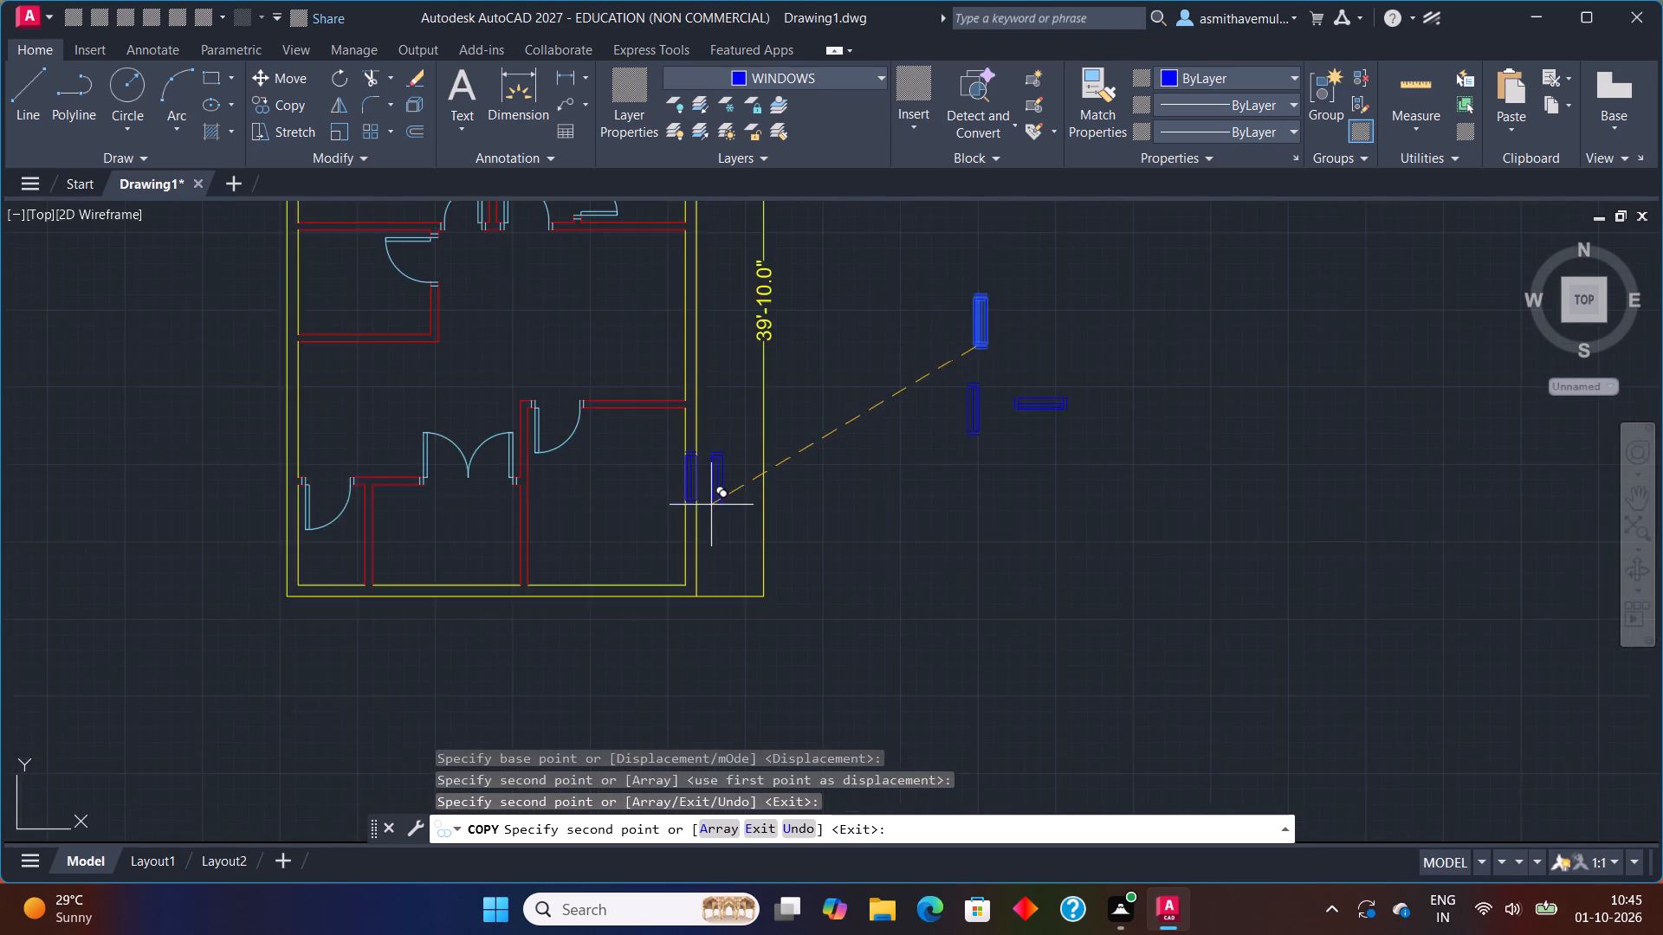
scroll(711, 508, "down", 2)
scroll(715, 428, "up", 3)
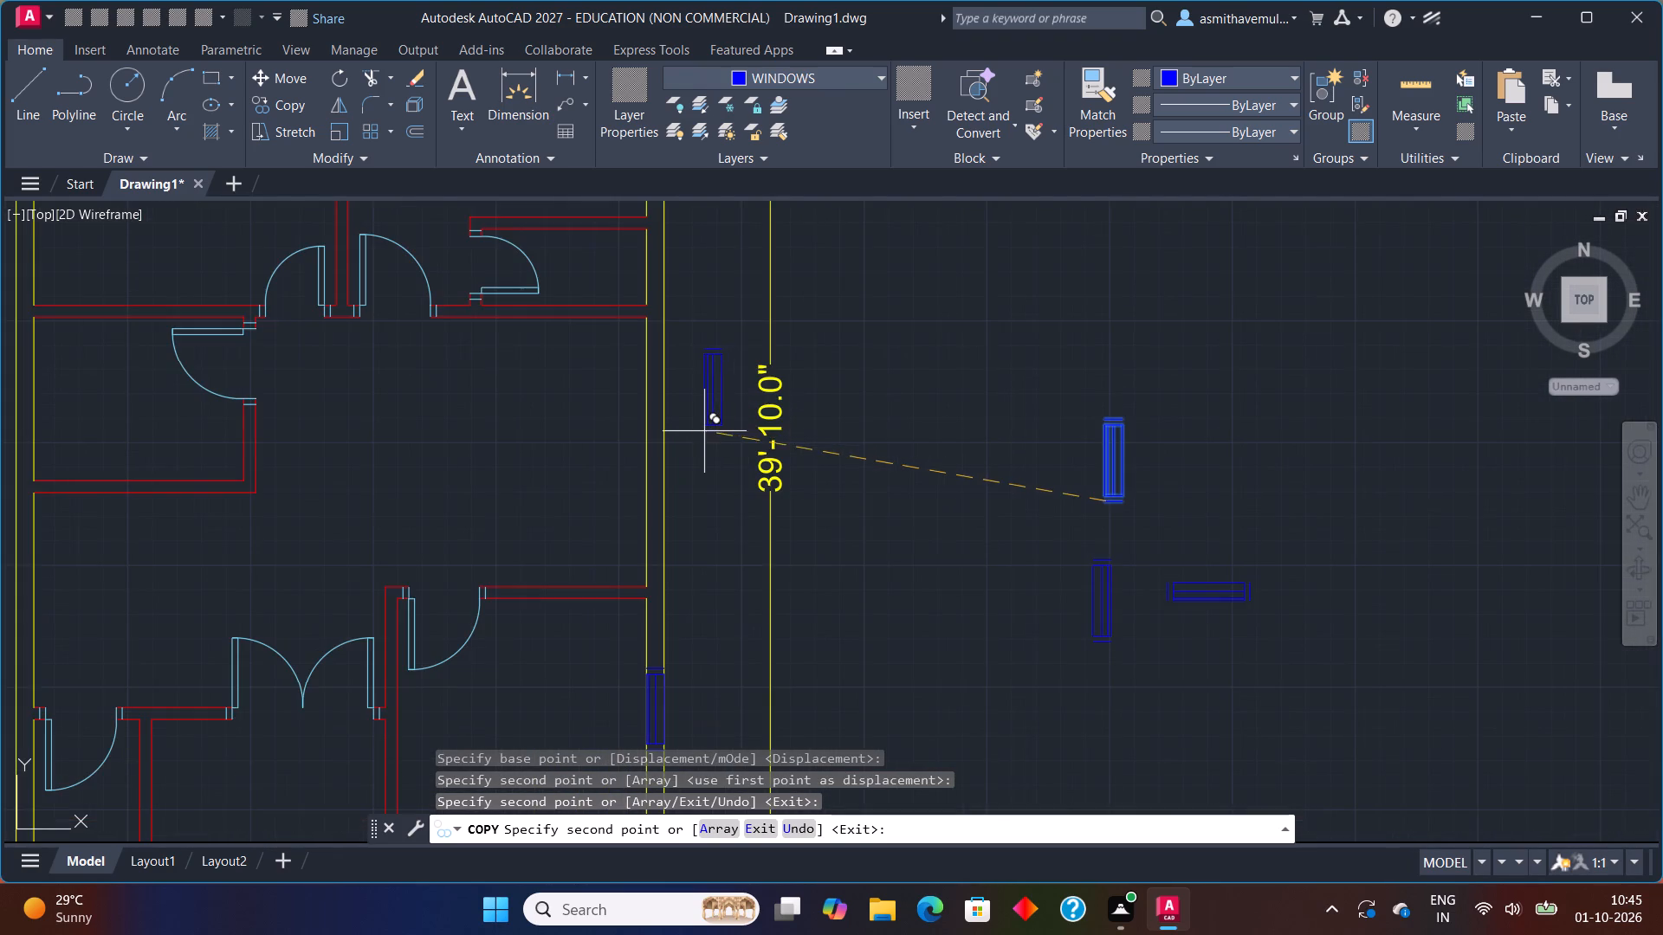
scroll(696, 433, "up", 2)
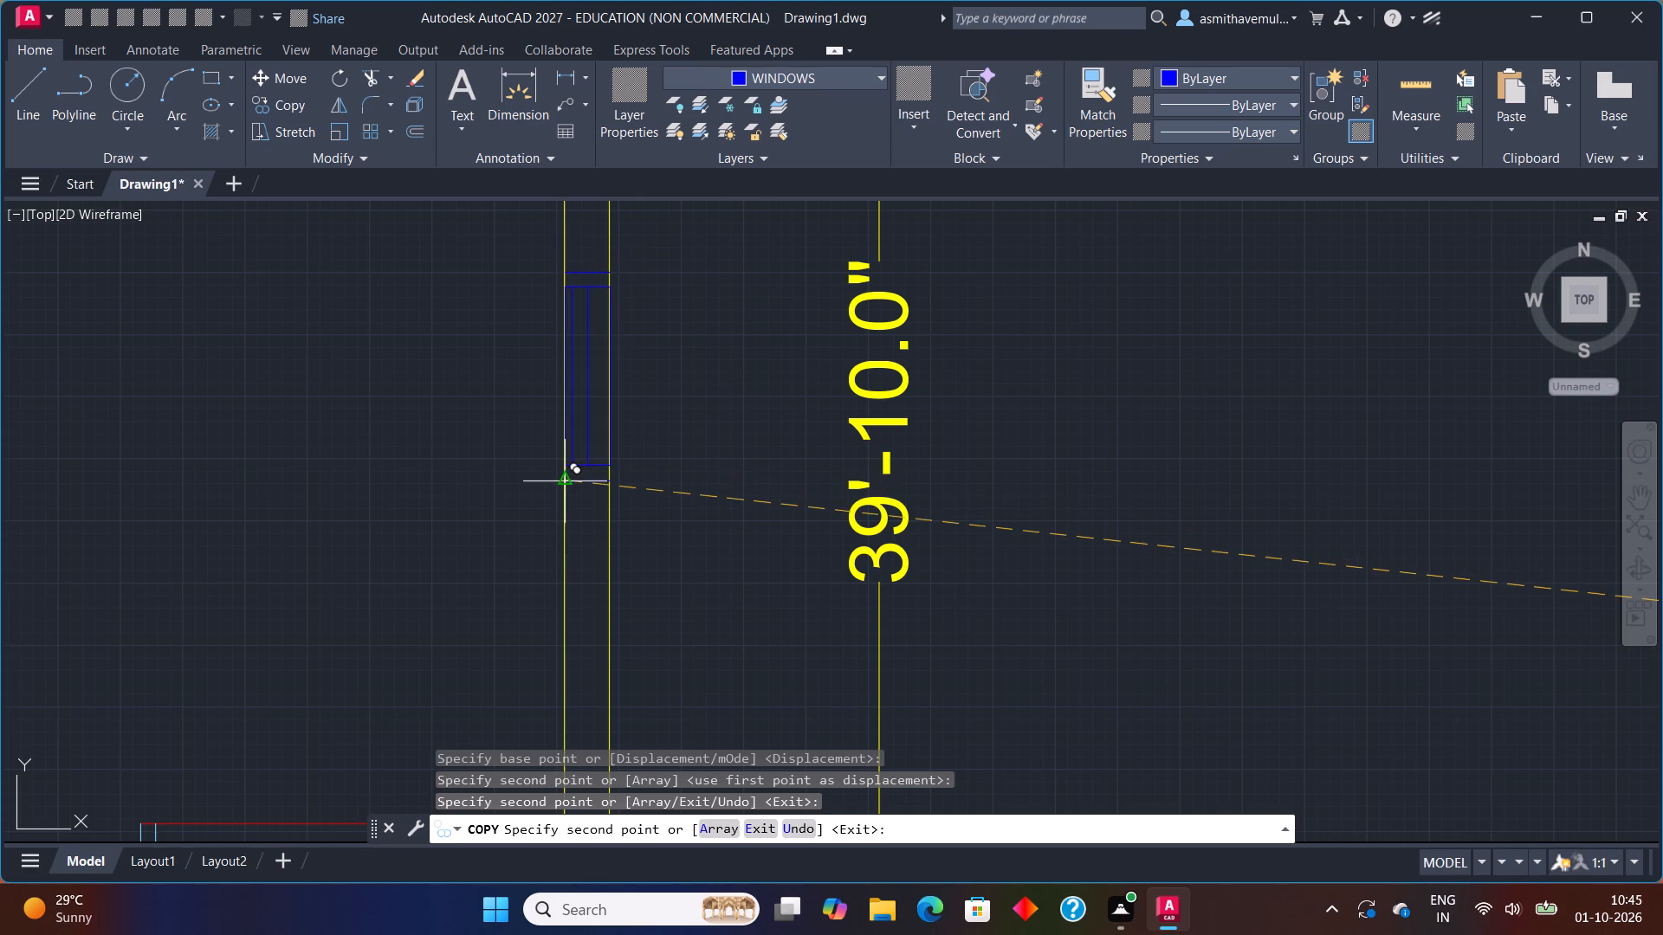
left_click(561, 476)
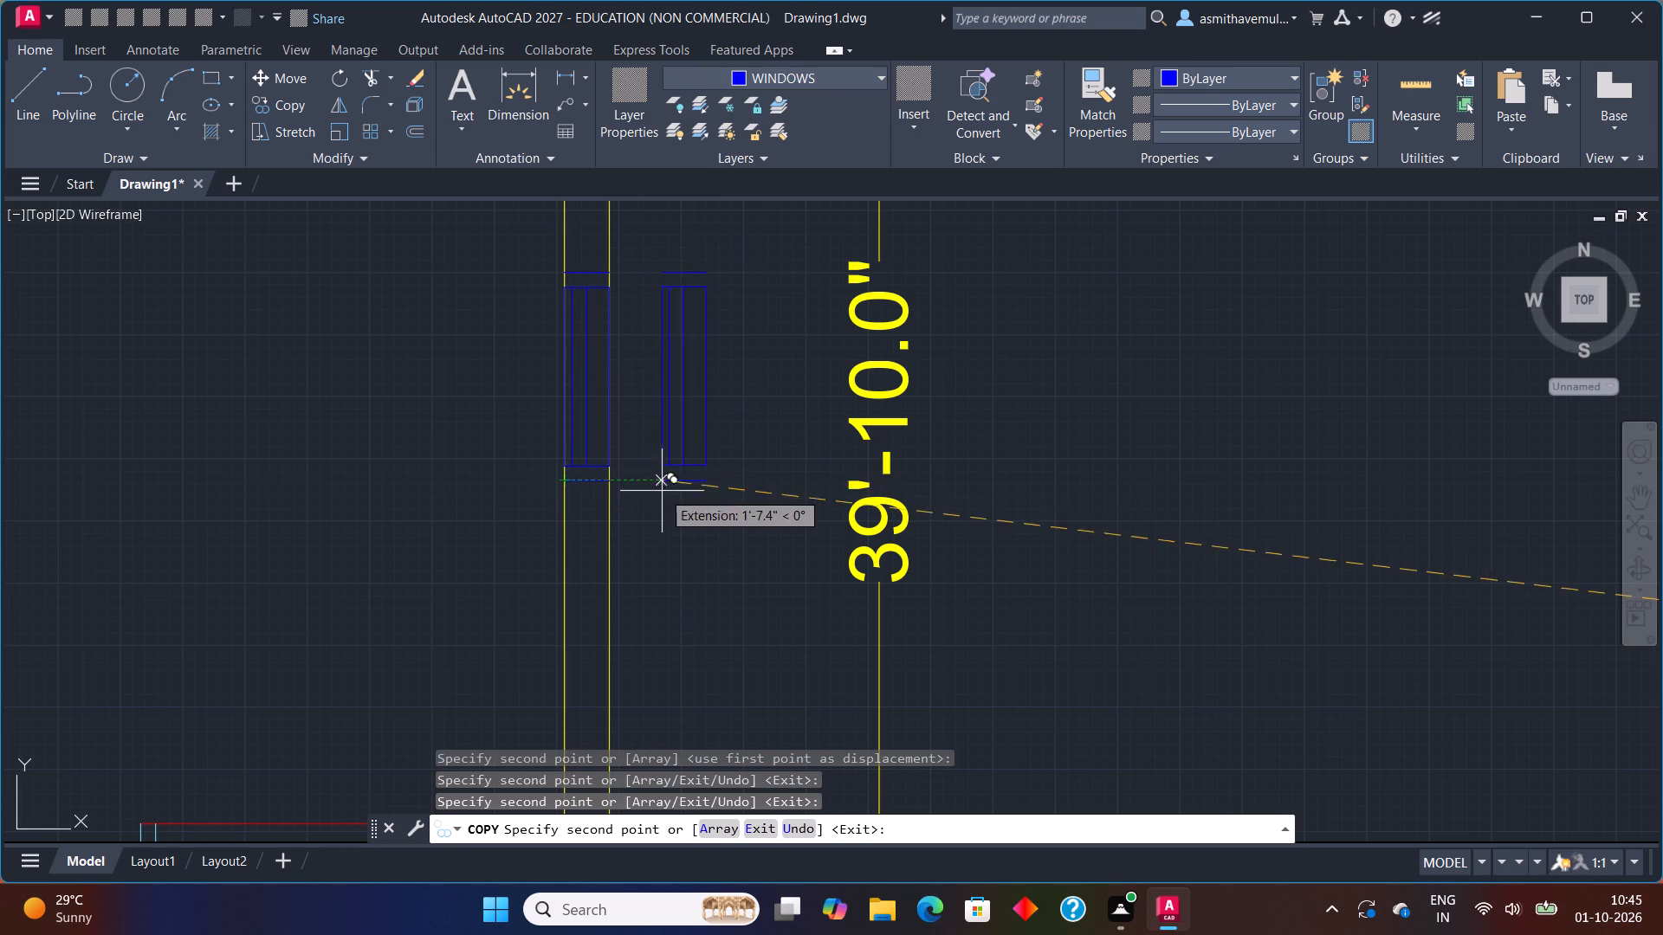
key("Escape")
scroll(702, 498, "down", 4)
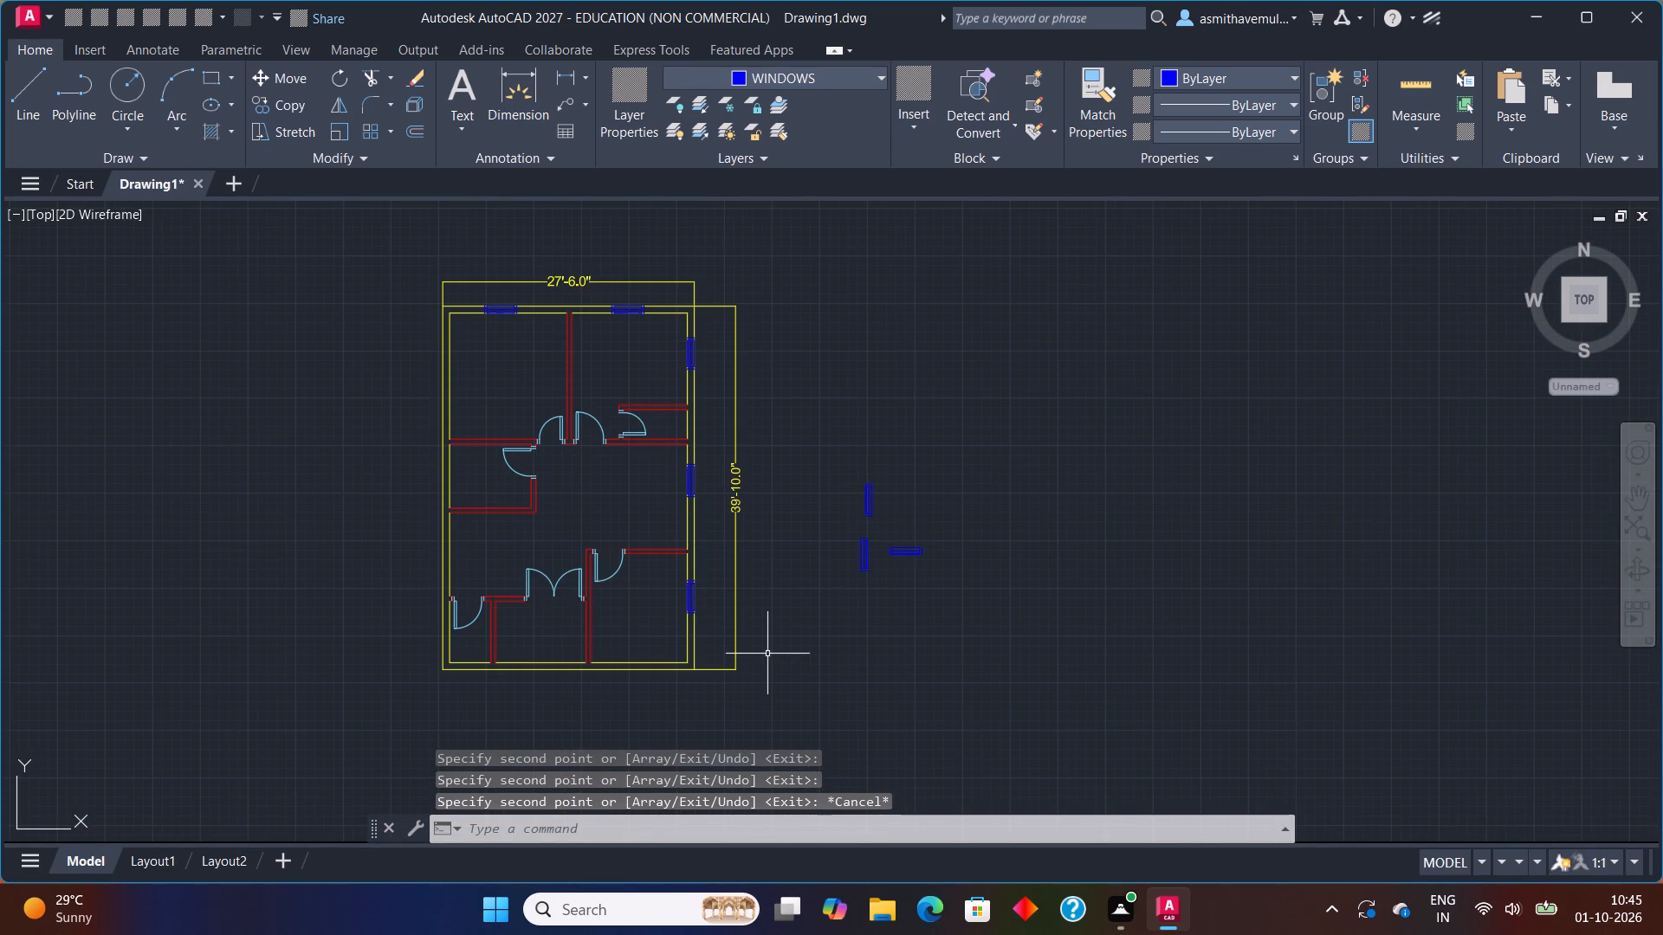
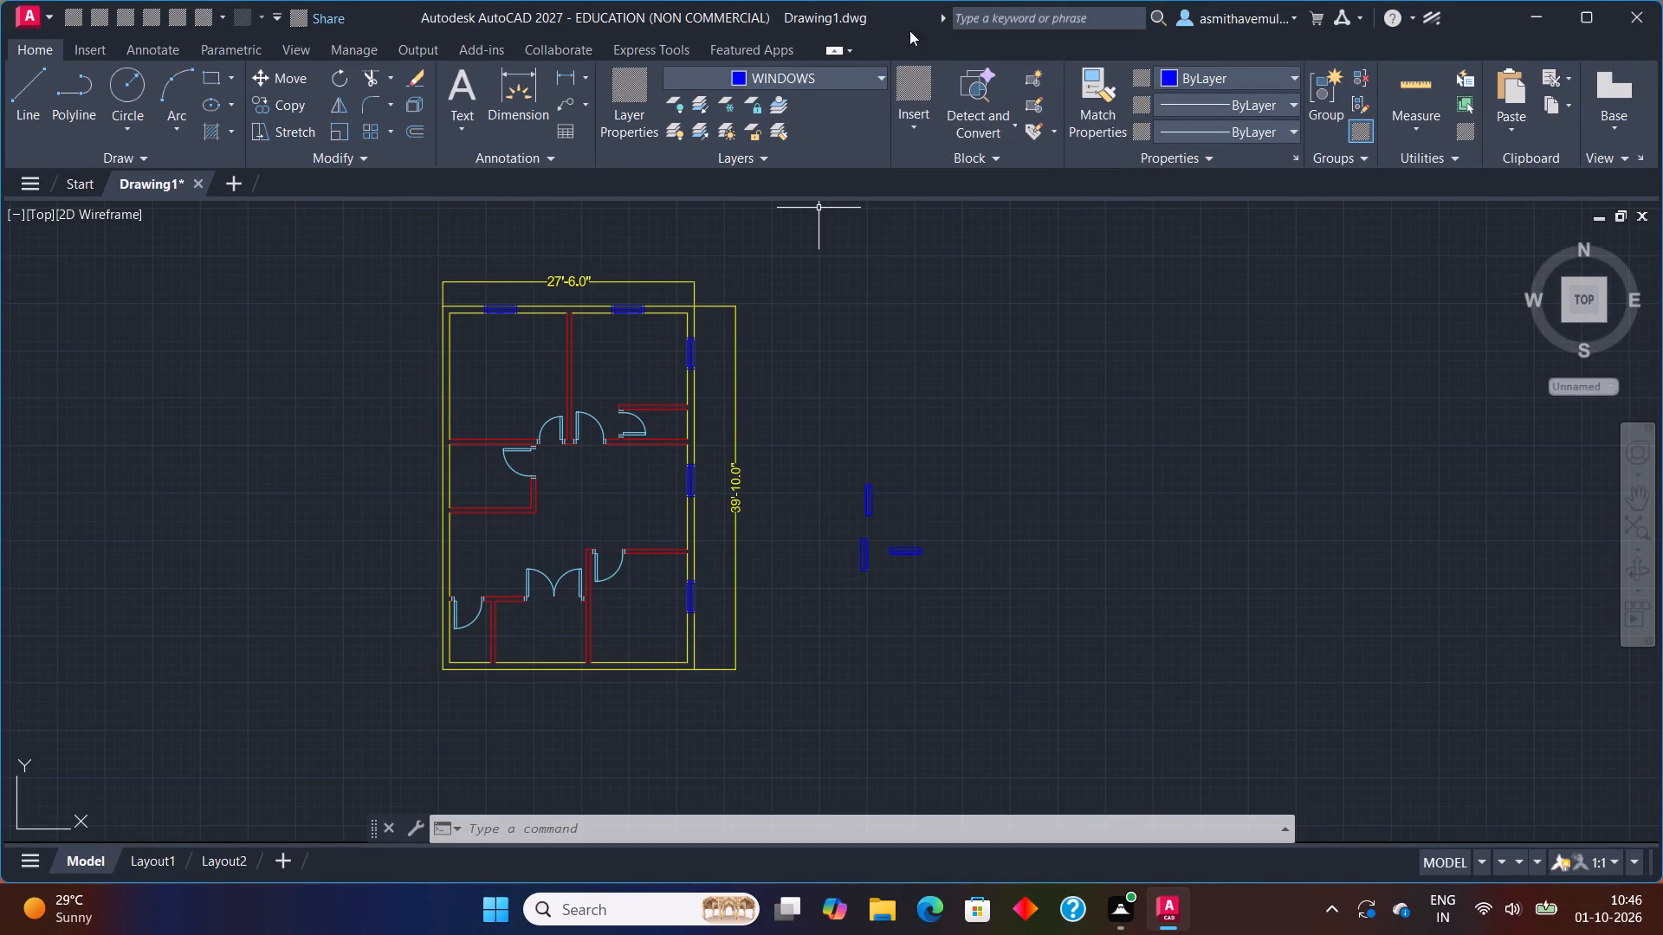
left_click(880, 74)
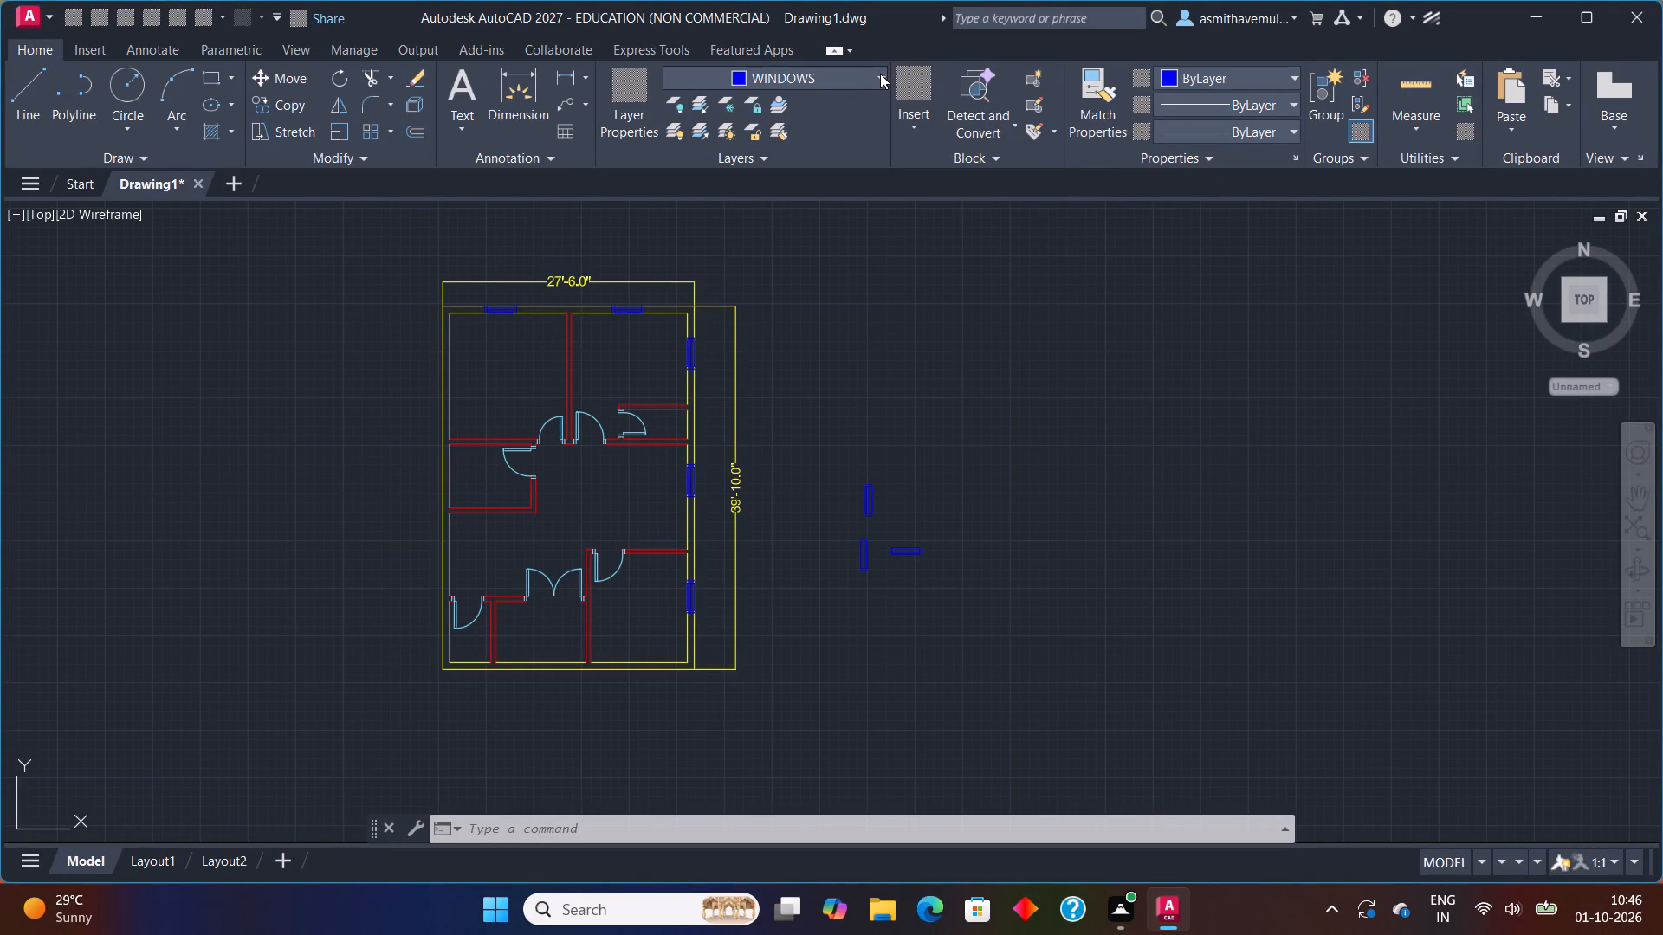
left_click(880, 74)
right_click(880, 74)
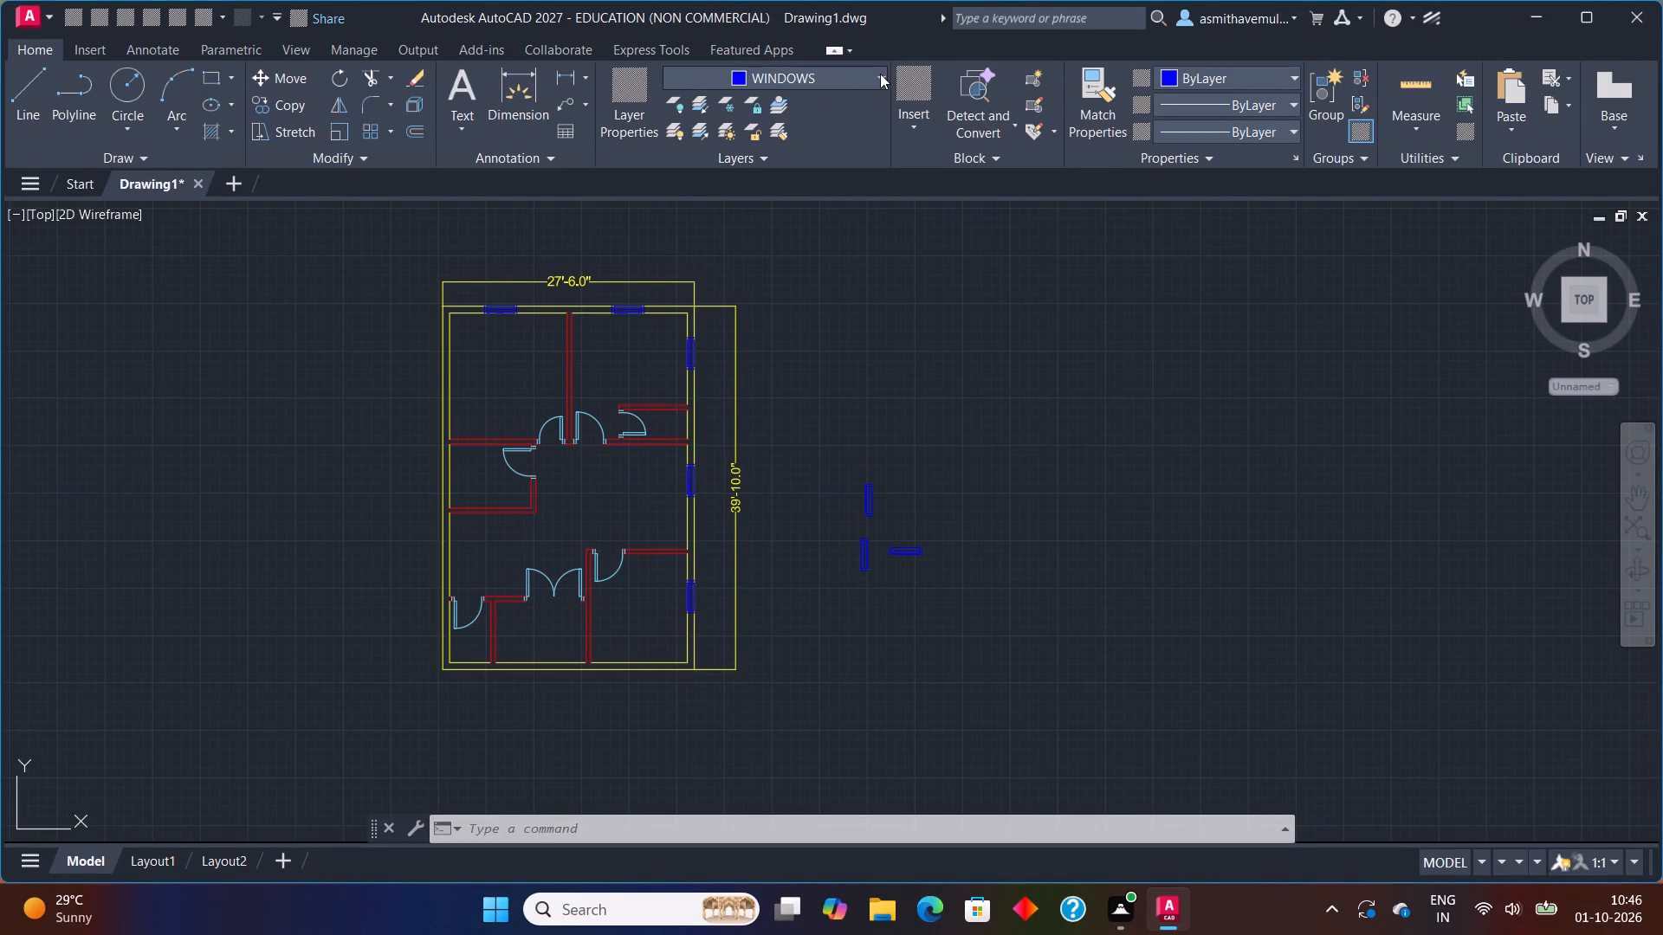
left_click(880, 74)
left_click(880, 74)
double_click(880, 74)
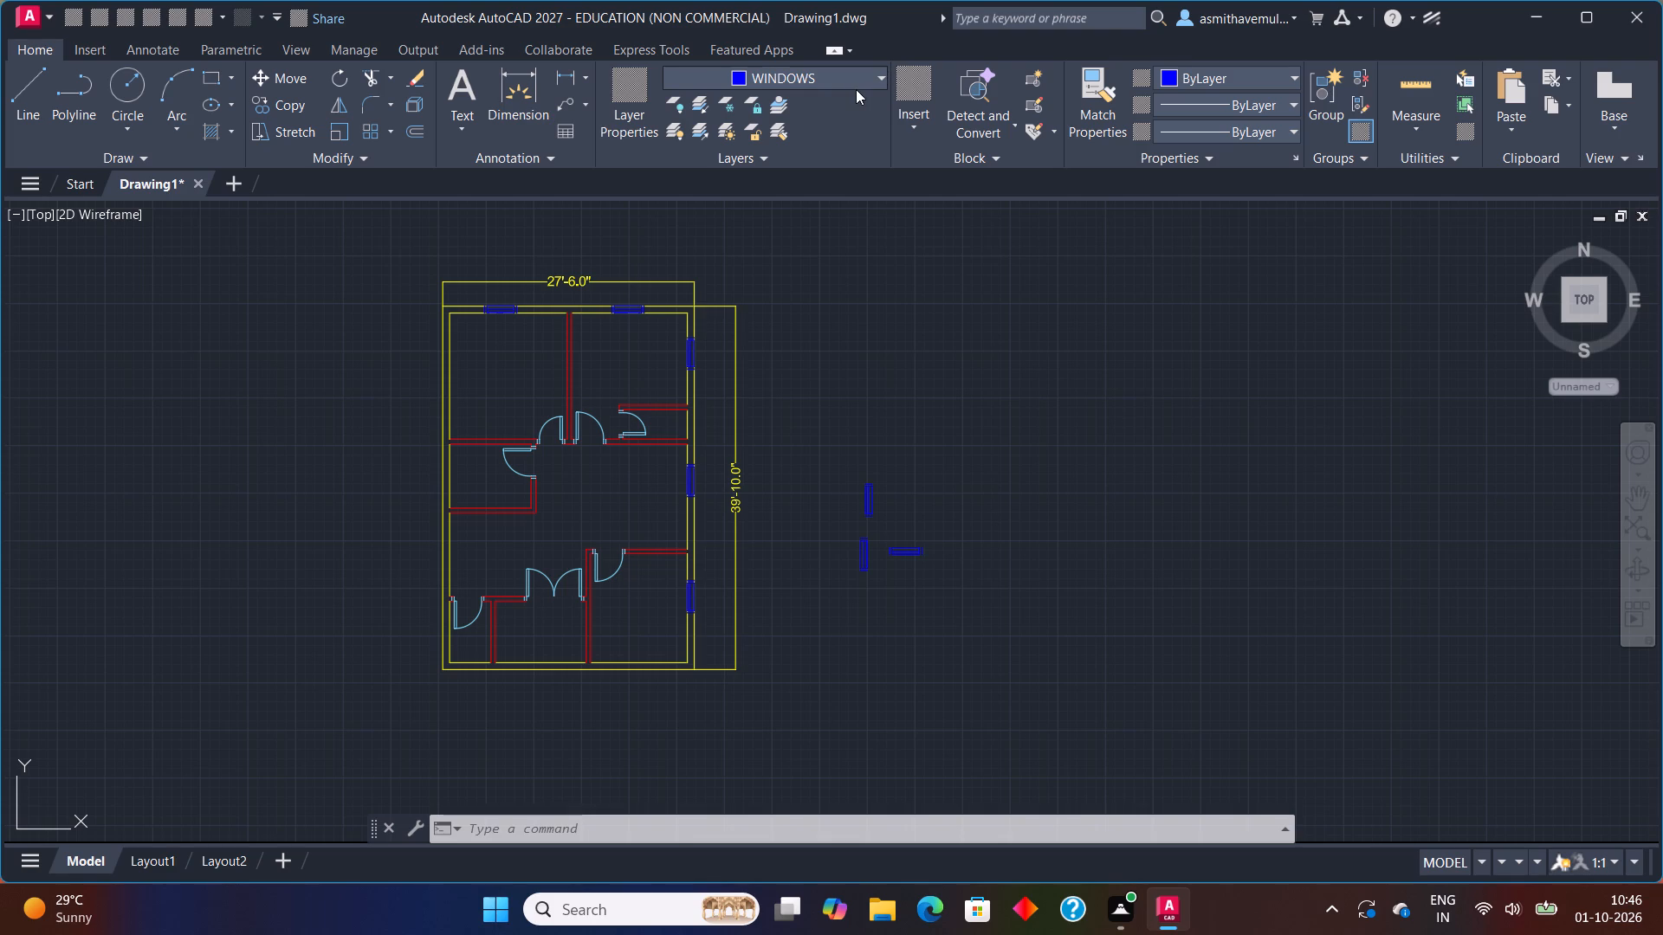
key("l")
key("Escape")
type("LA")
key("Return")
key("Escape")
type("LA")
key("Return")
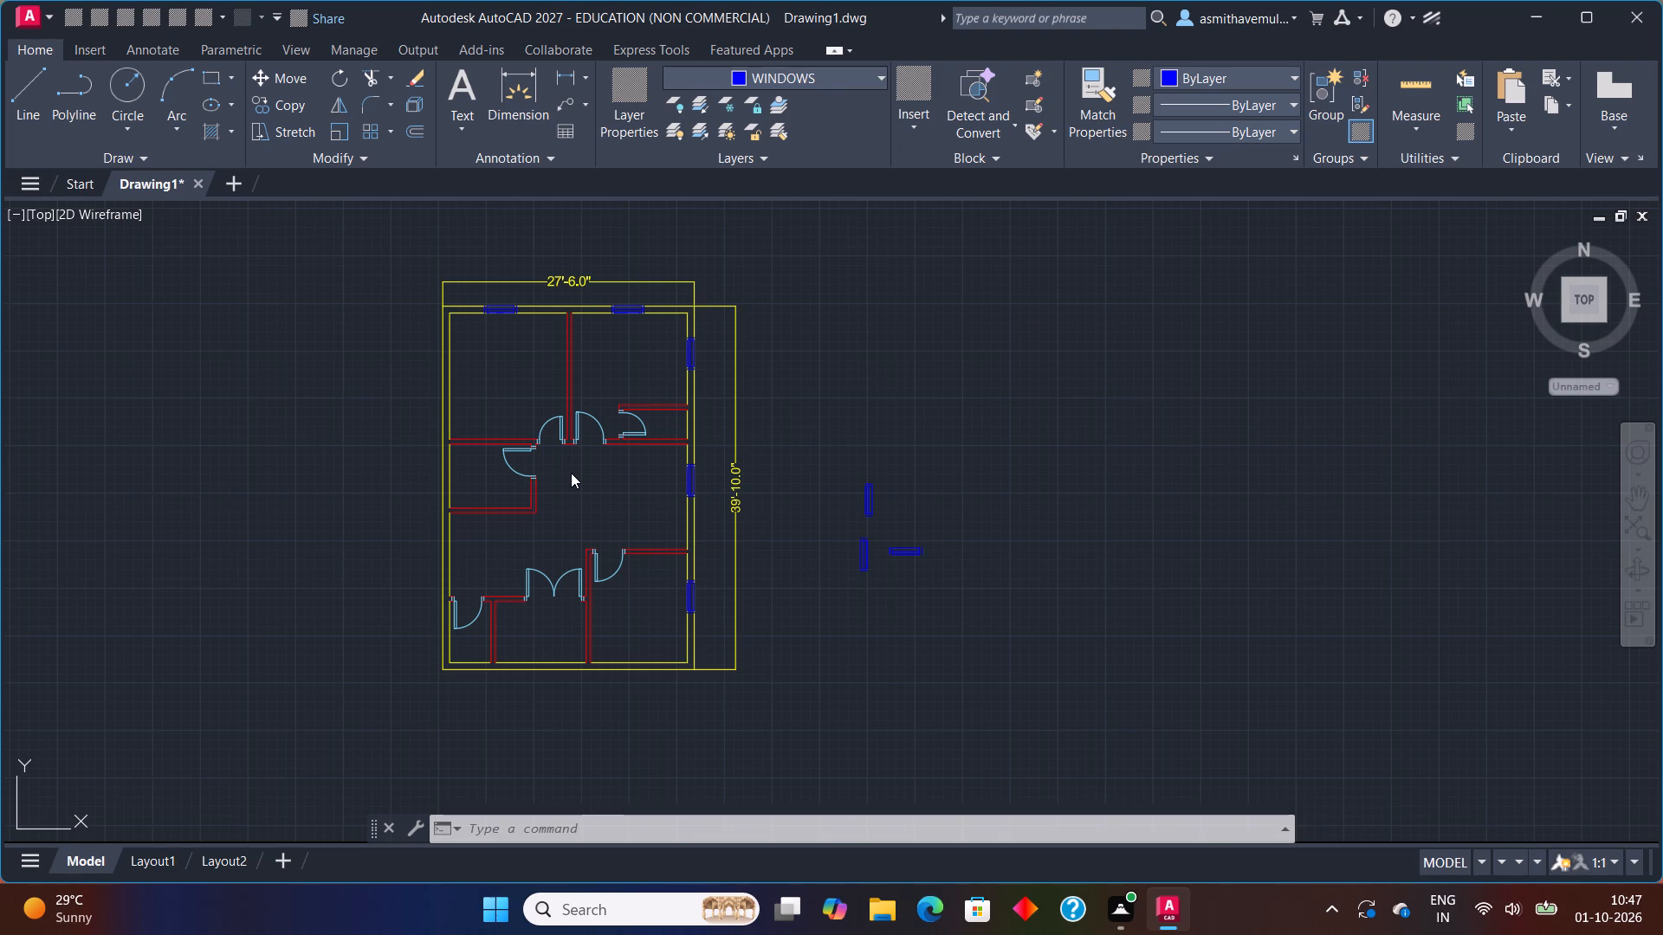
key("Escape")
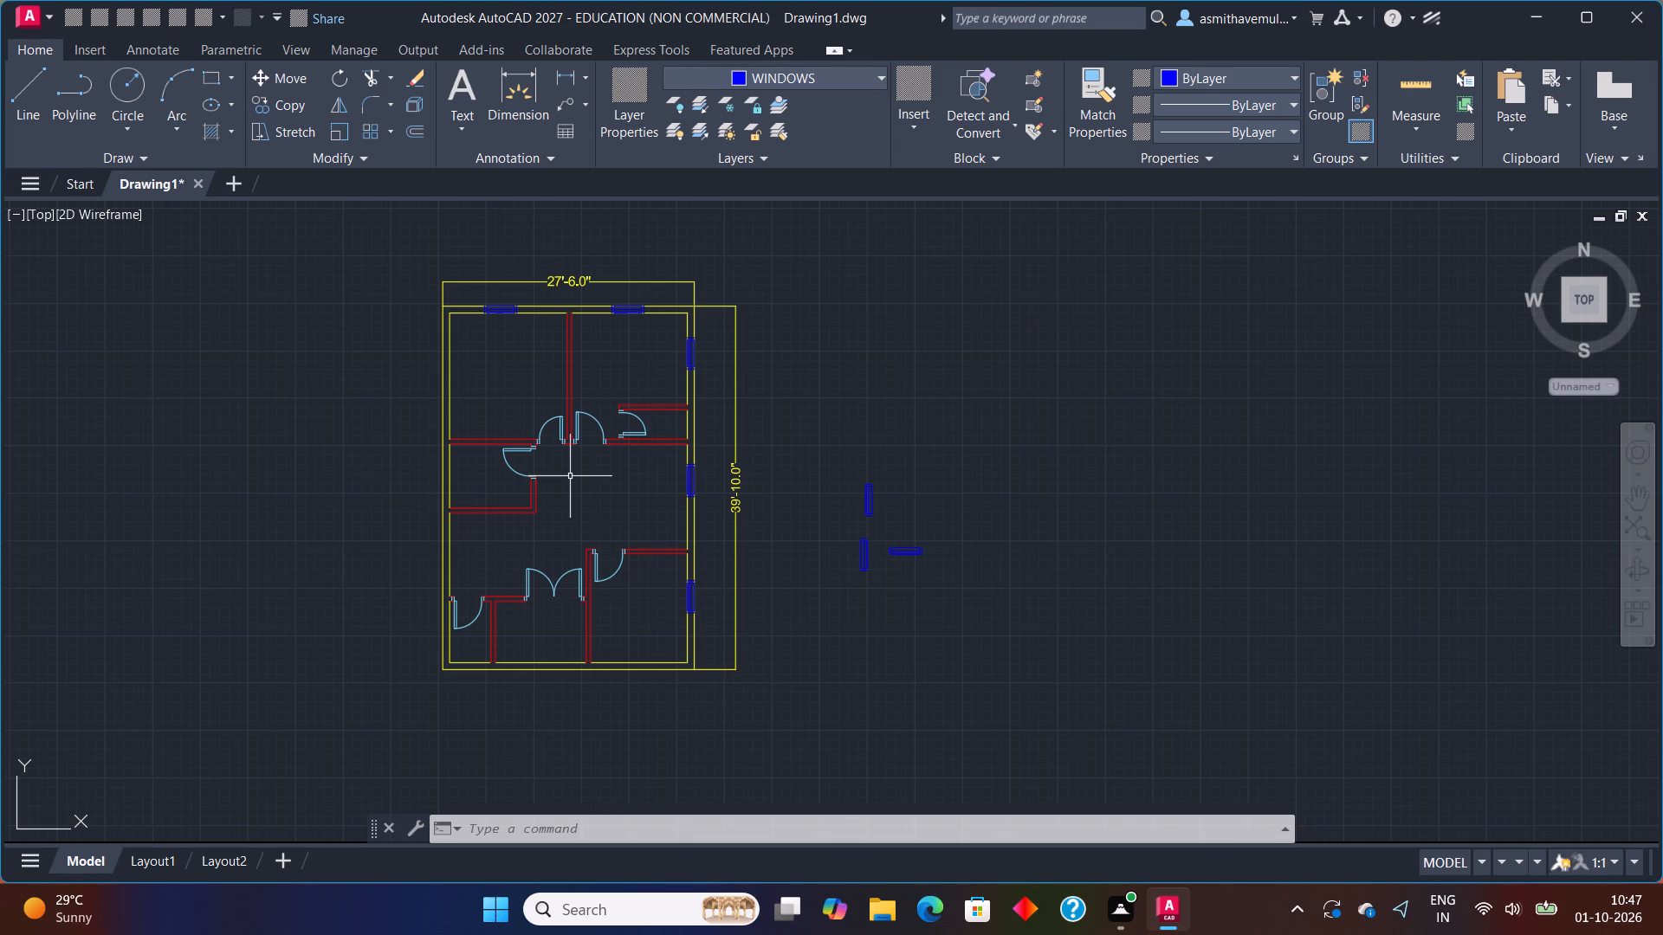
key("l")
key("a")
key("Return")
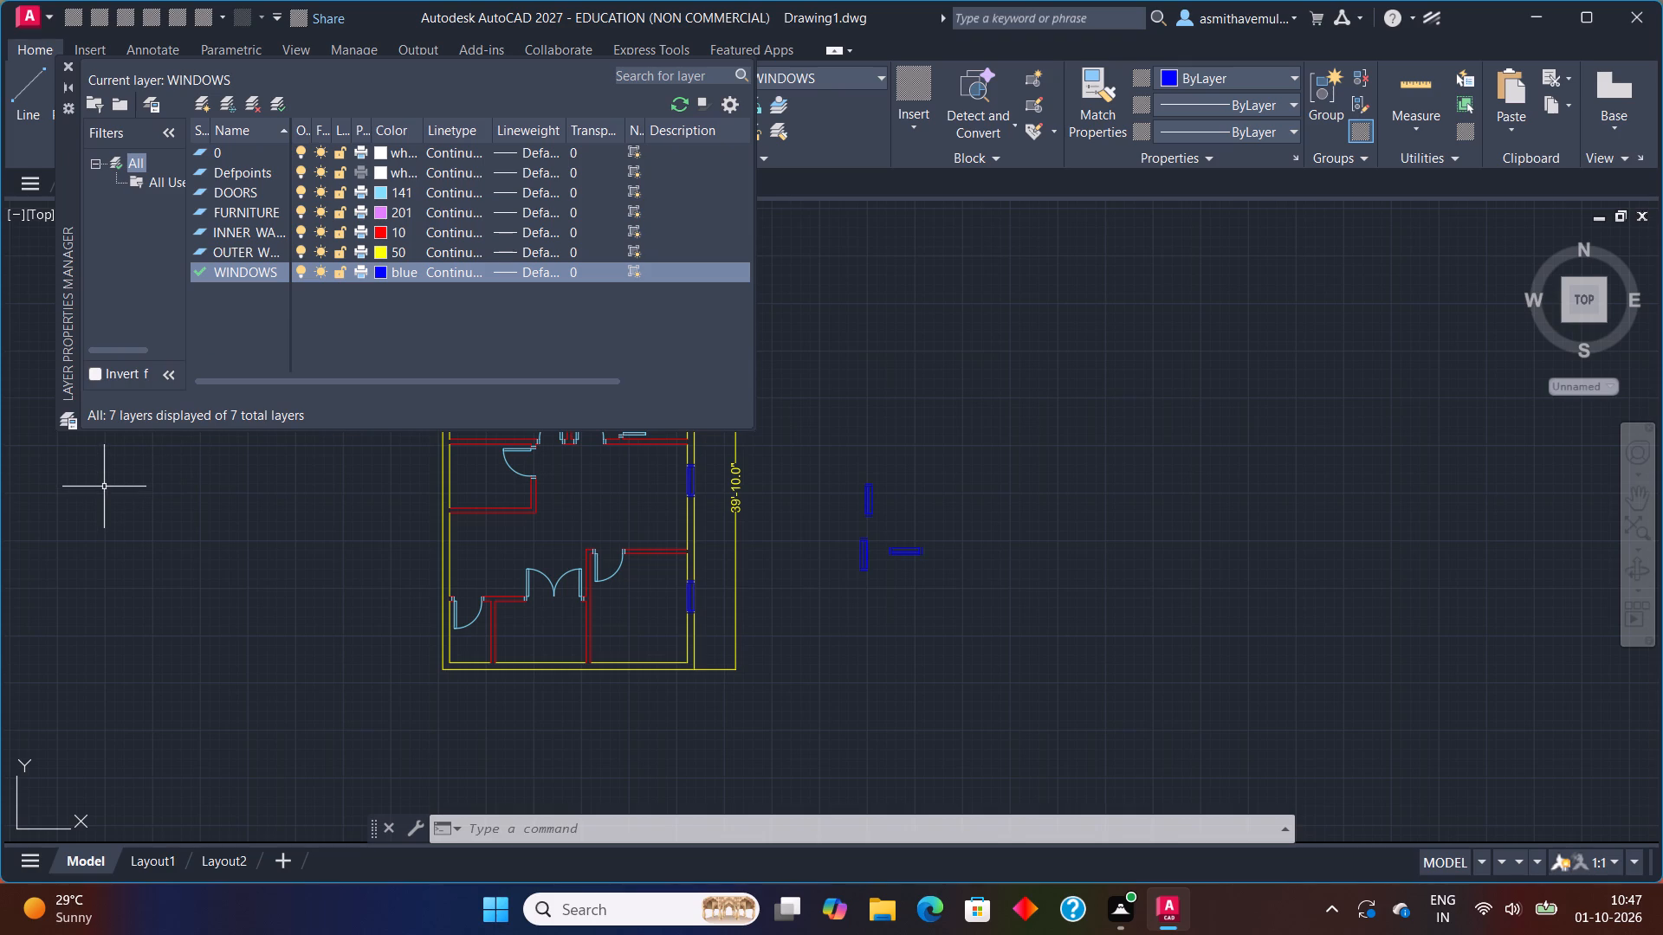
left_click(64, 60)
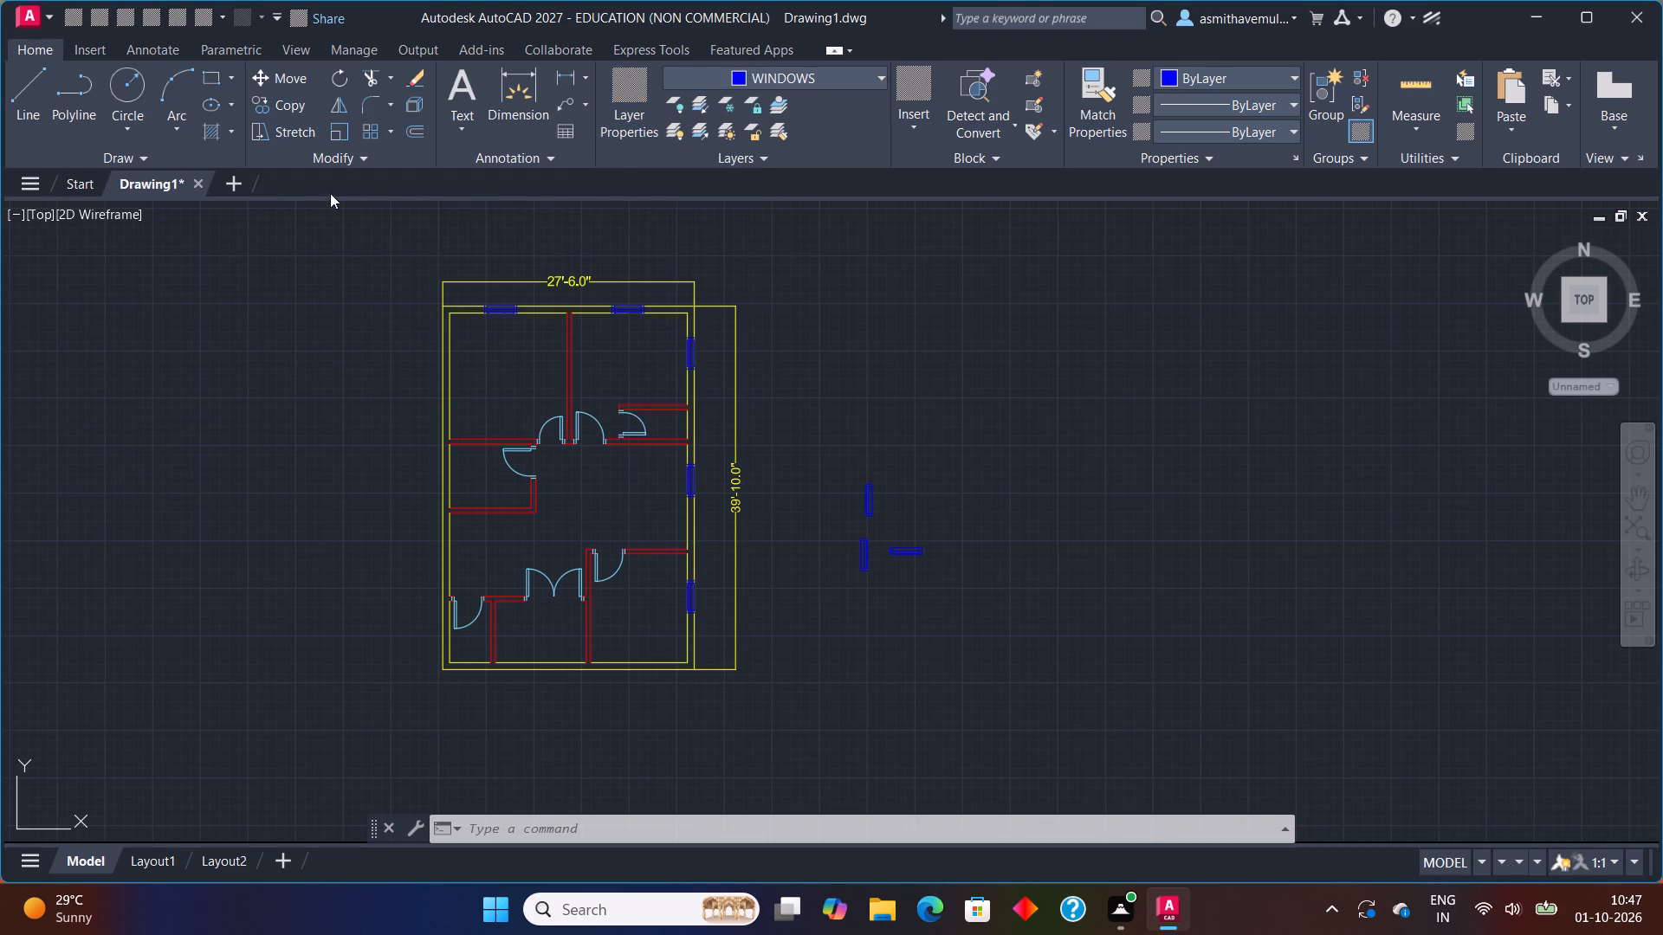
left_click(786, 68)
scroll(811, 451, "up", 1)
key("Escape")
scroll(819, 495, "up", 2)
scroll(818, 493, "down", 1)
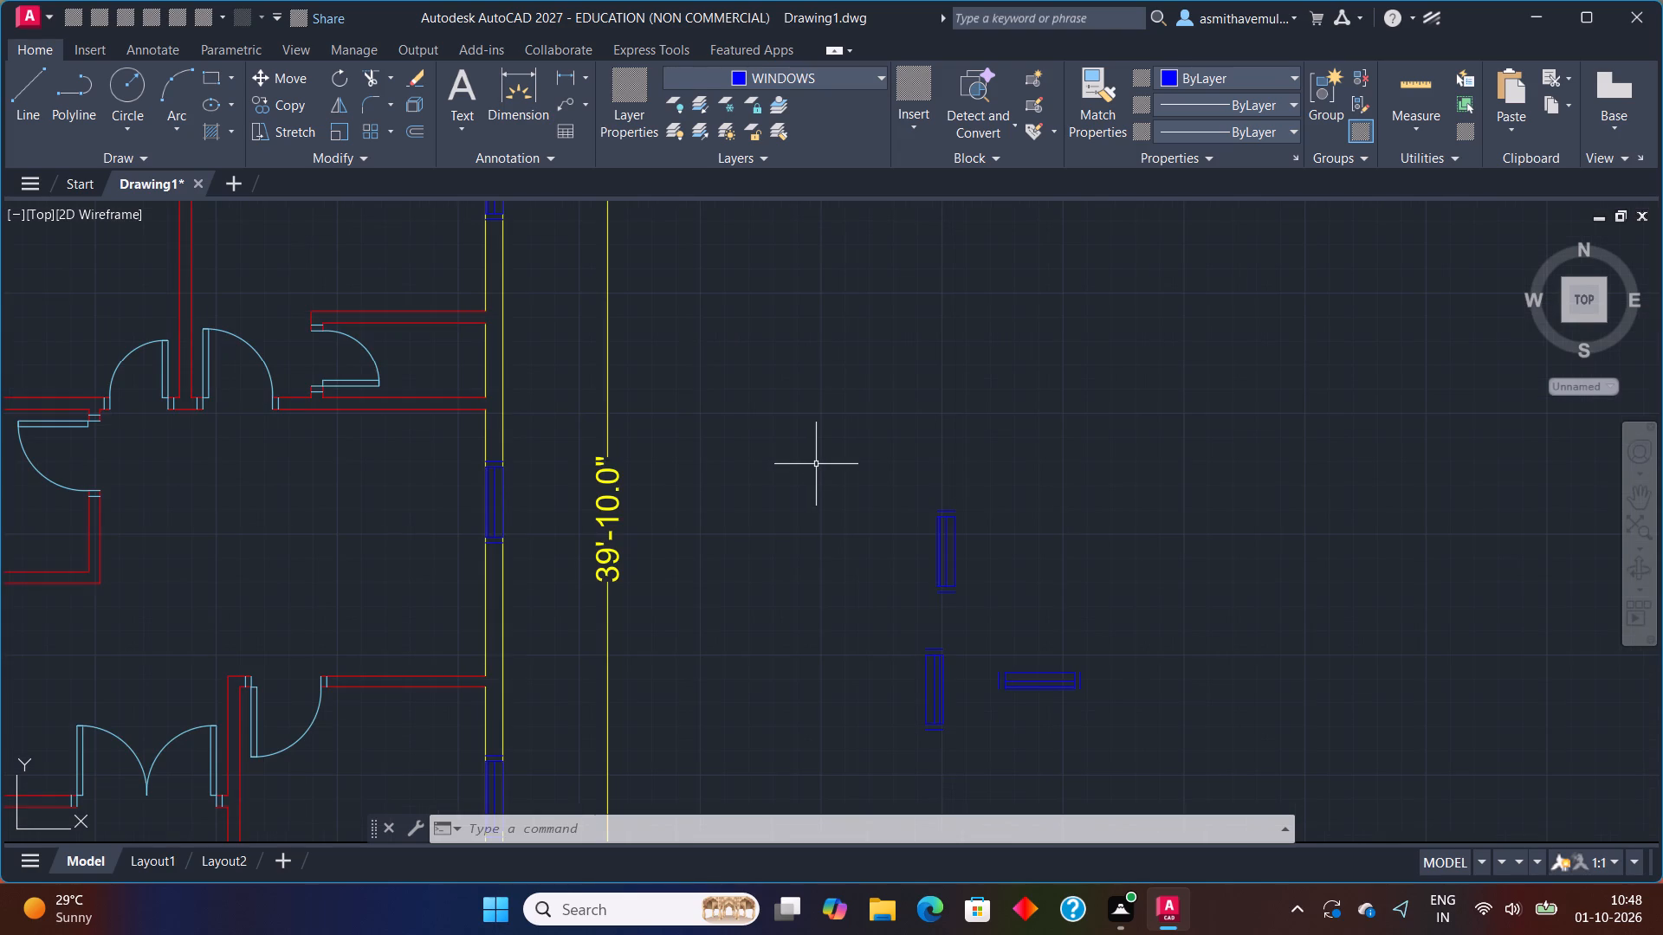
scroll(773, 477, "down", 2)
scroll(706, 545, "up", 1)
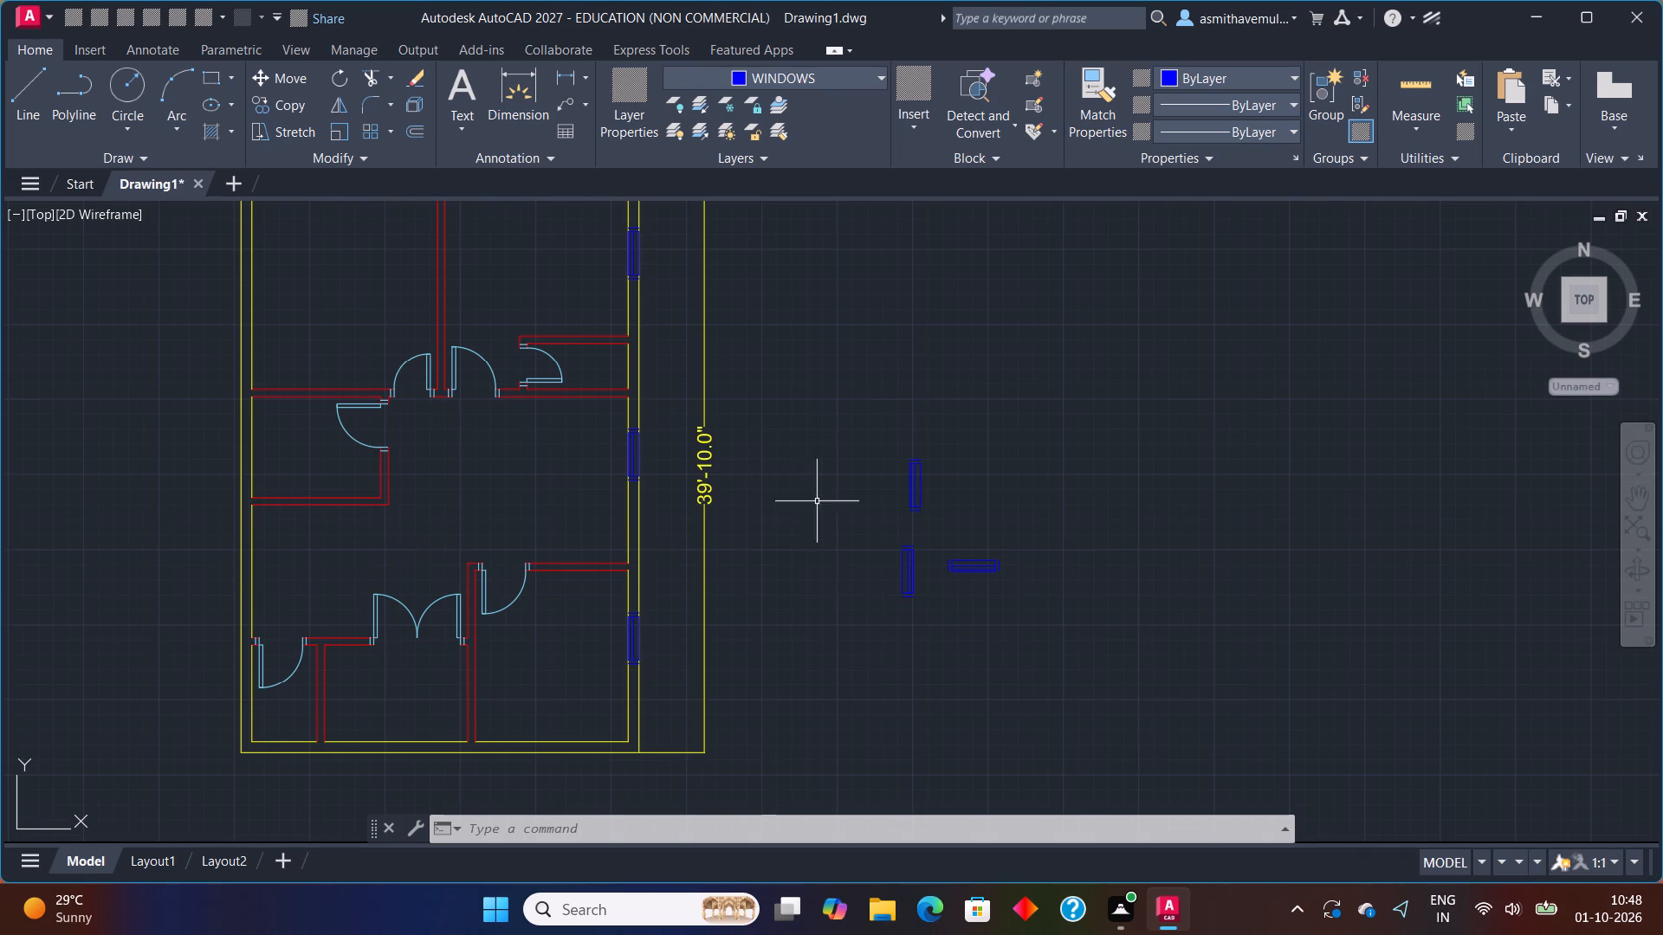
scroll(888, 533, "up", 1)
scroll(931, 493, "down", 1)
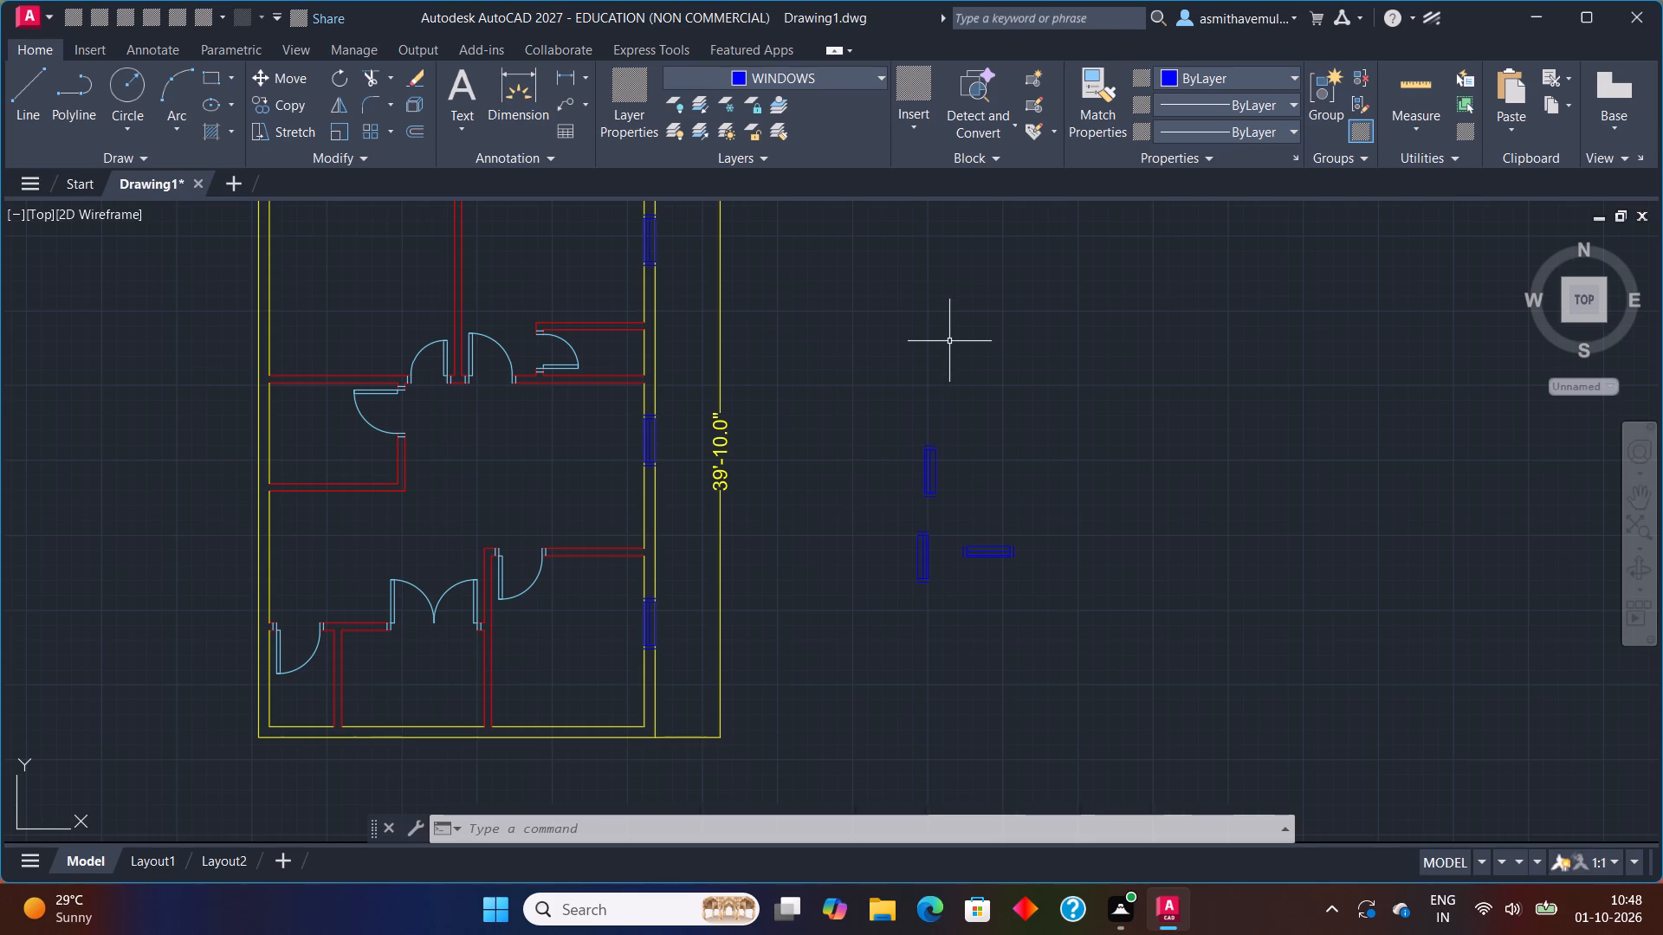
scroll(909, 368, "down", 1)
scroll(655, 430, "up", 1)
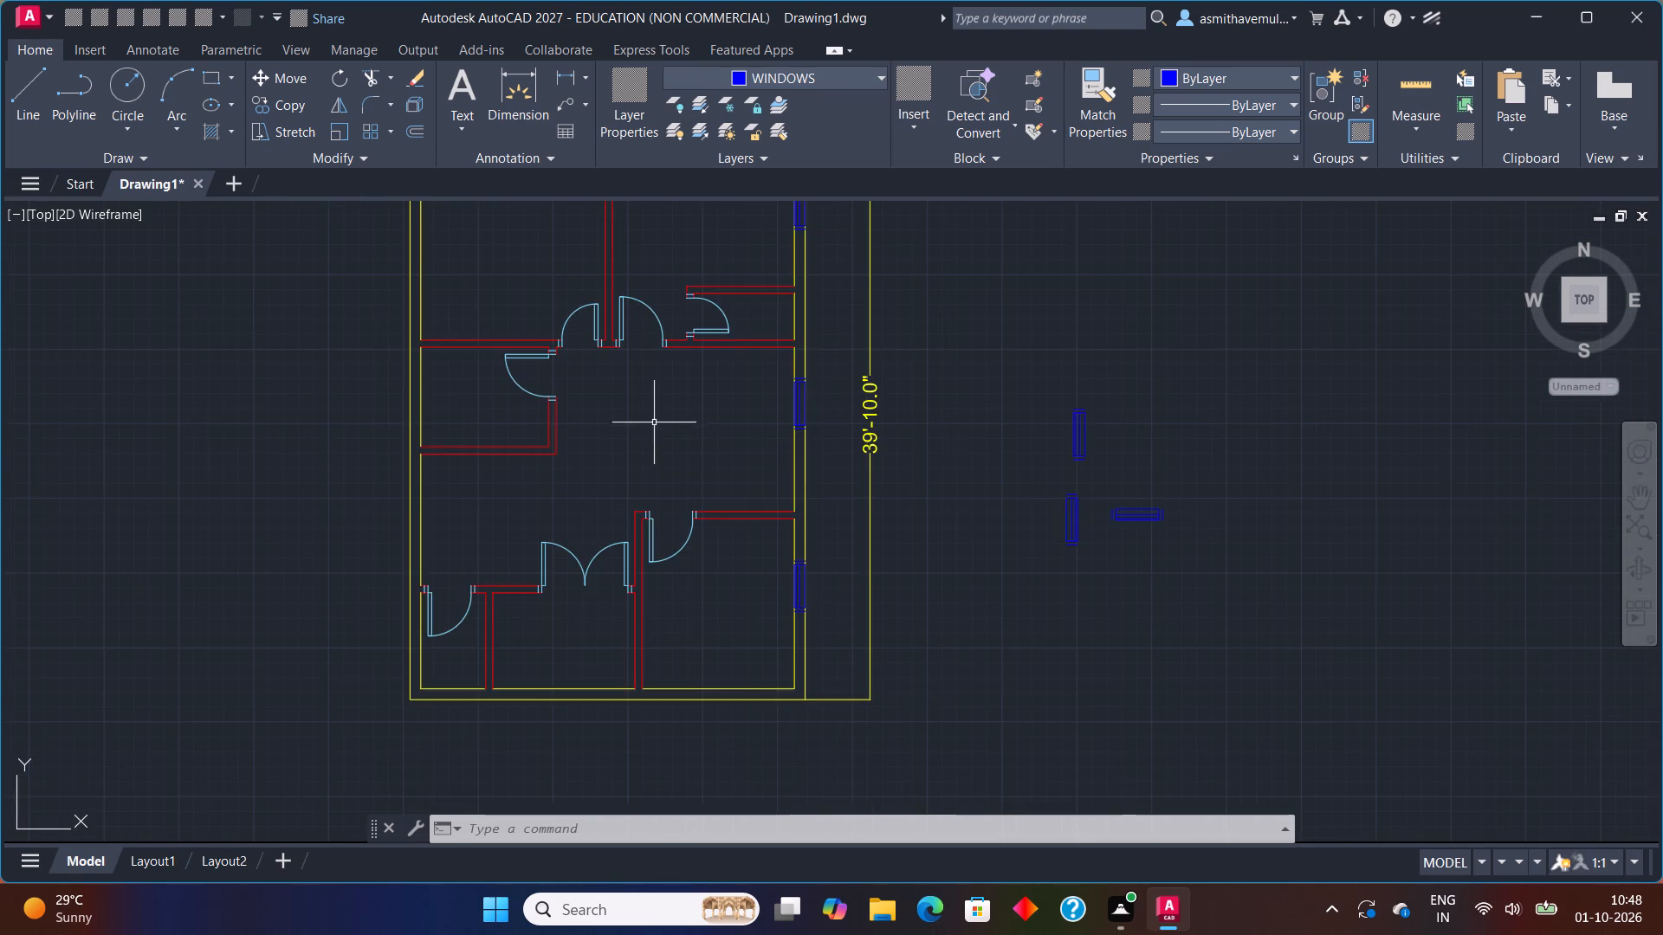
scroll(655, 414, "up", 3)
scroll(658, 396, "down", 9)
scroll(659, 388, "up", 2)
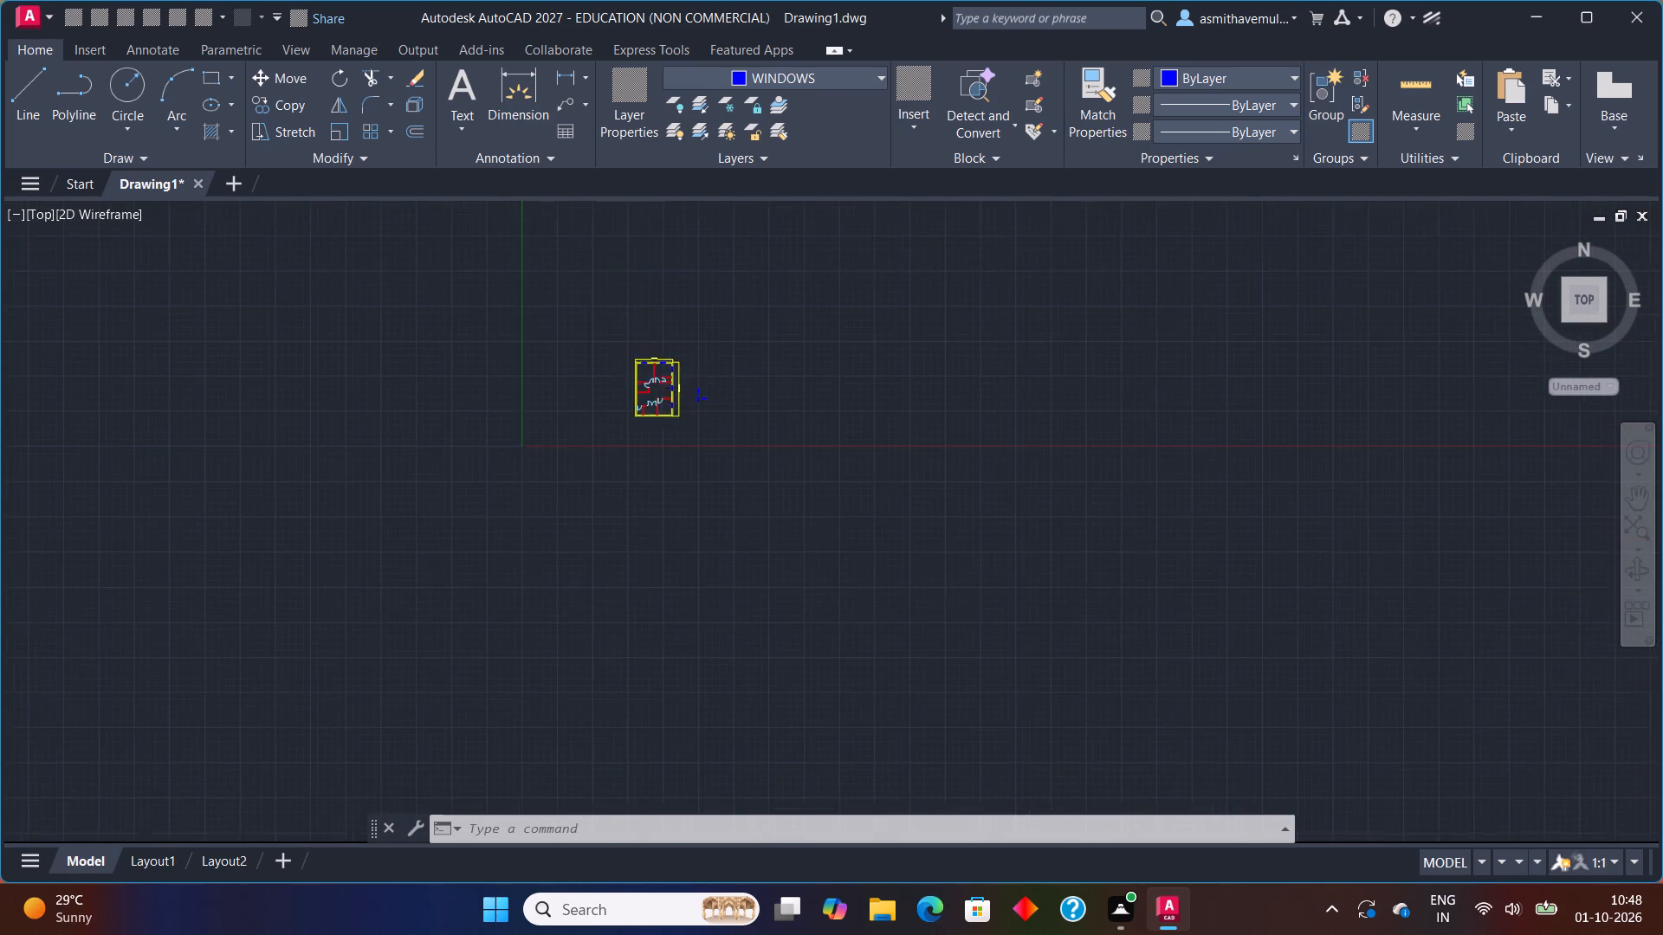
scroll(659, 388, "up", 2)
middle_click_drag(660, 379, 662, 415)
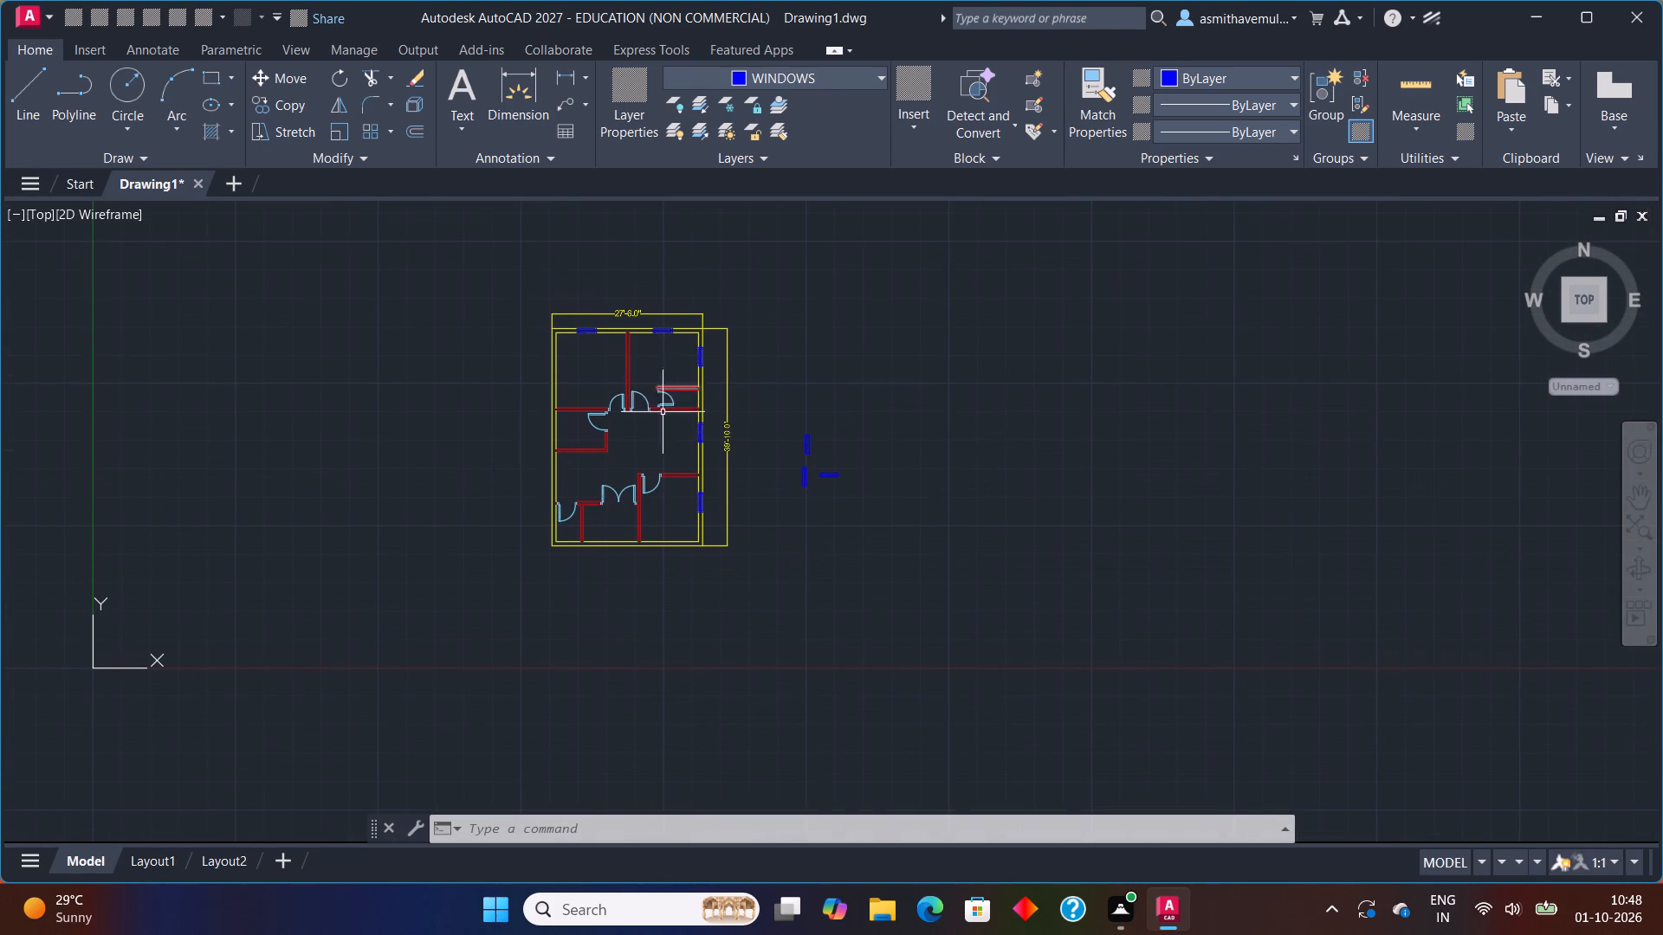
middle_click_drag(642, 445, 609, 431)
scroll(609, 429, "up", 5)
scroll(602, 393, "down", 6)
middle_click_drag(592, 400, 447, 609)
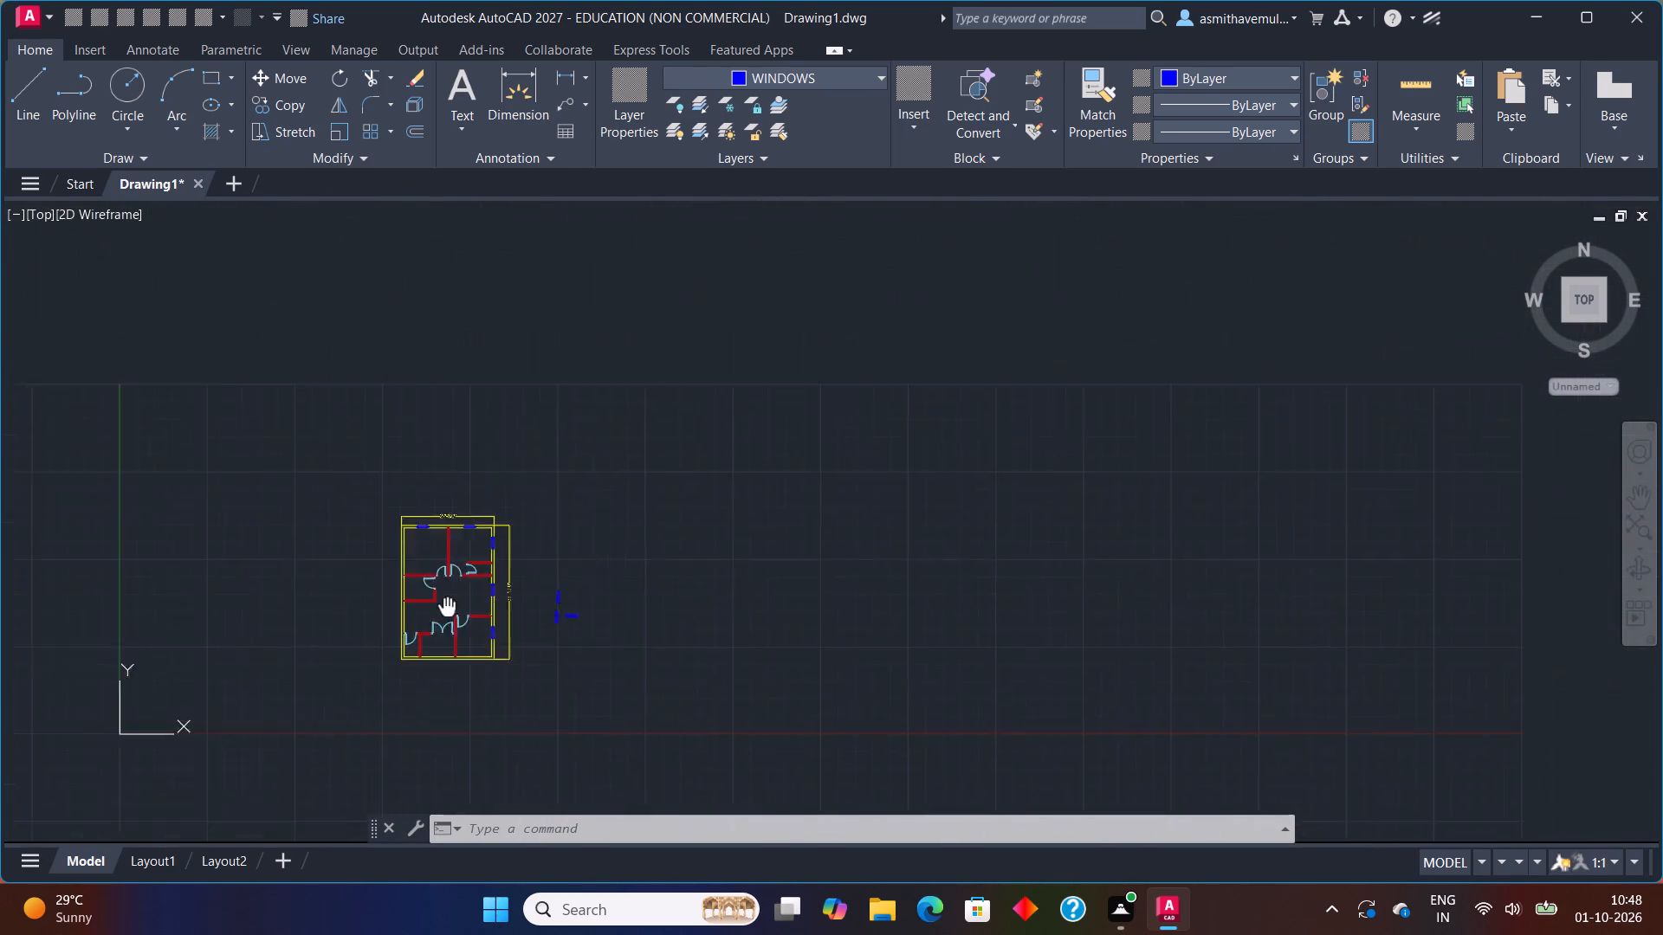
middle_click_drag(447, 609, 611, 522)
Copy the lower loose vertical window by its upper-right corner onto the inner line of the upper-left room's left exterior wall.
scroll(600, 447, "up", 3)
middle_click_drag(804, 747, 779, 538)
scroll(1012, 562, "up", 1)
left_click_drag(1071, 513, 1093, 653)
key("m")
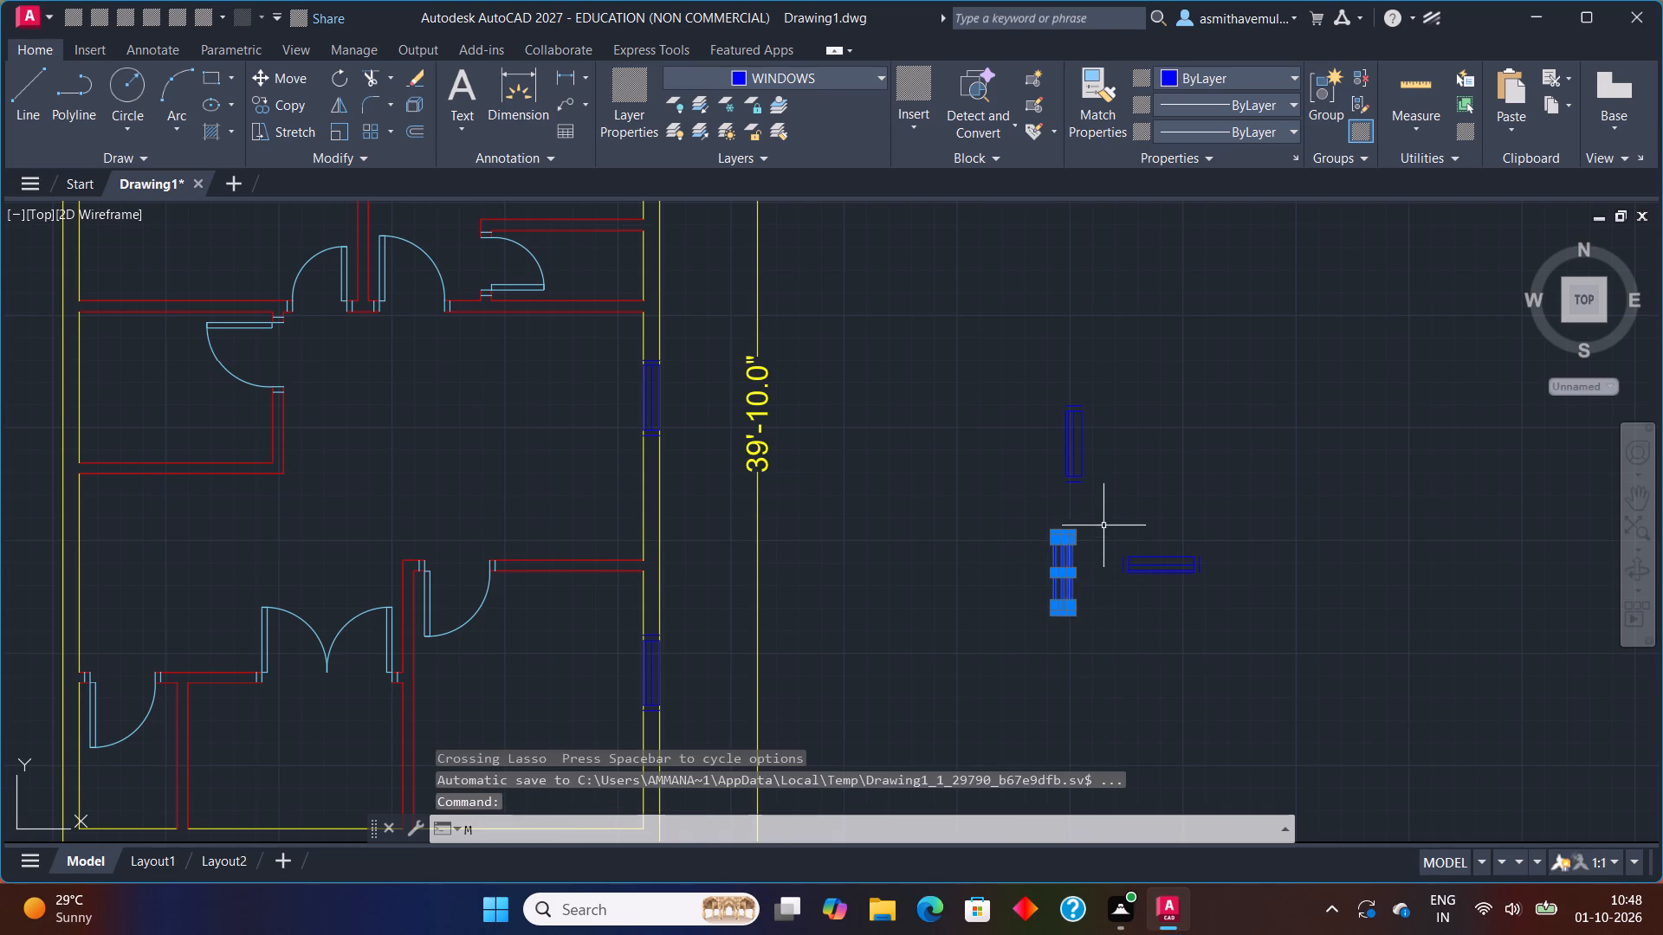
key("BackSpace")
key("c")
key("o")
type("PY")
key("Return")
scroll(1057, 601, "up", 1)
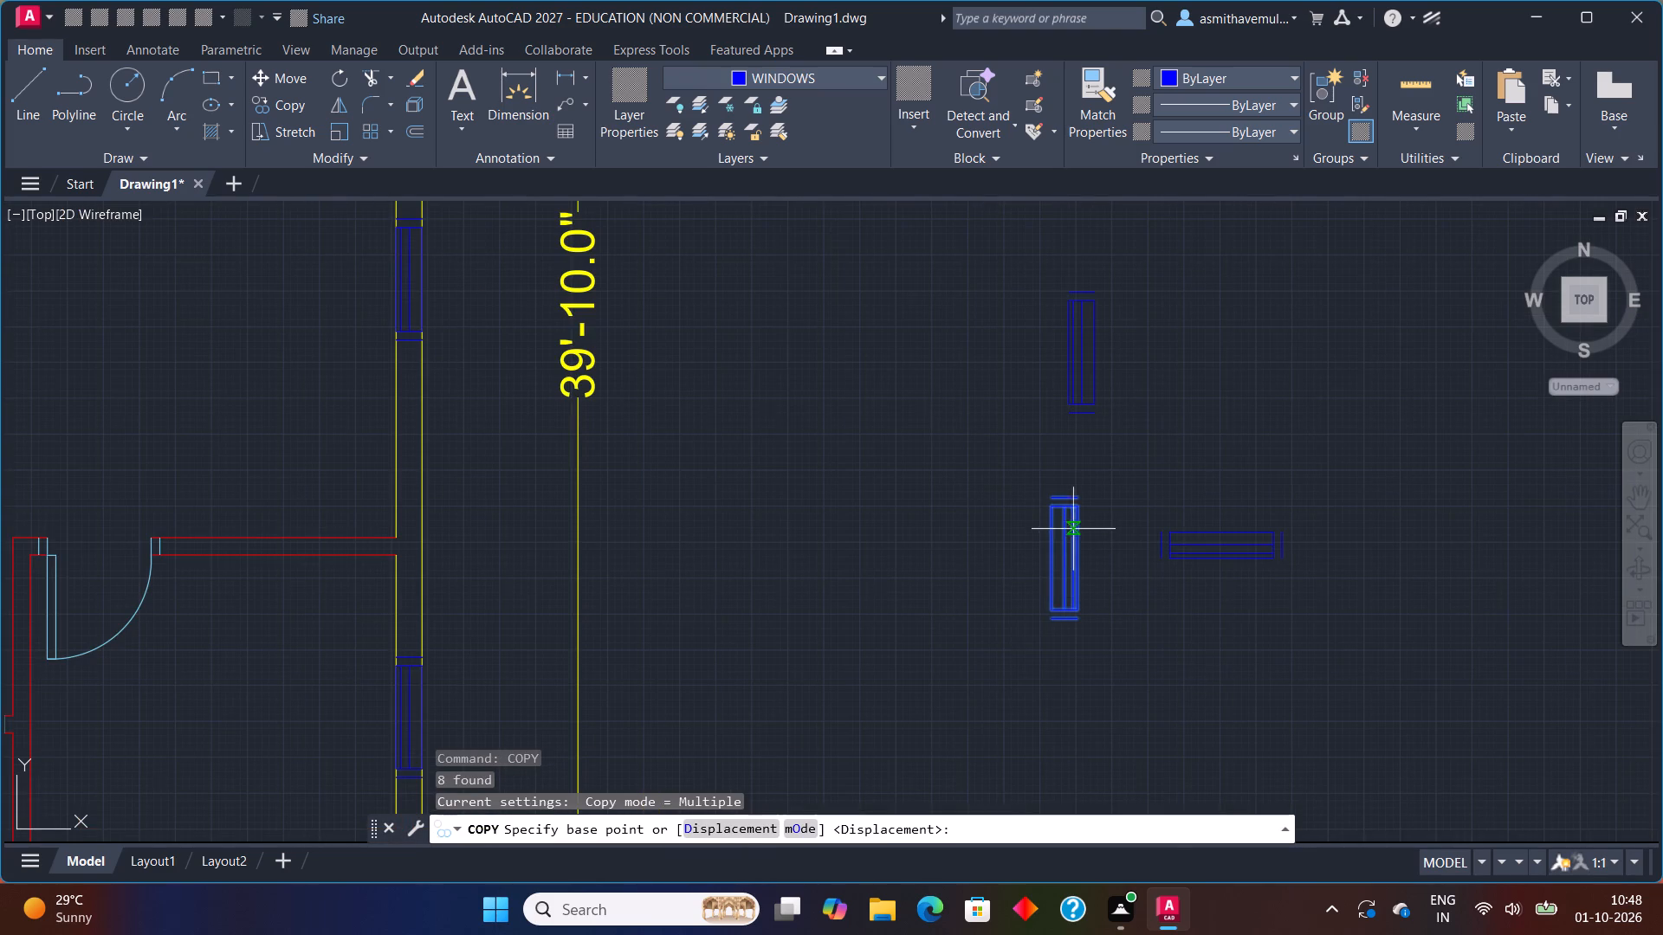
left_click(1079, 489)
scroll(560, 476, "down", 3)
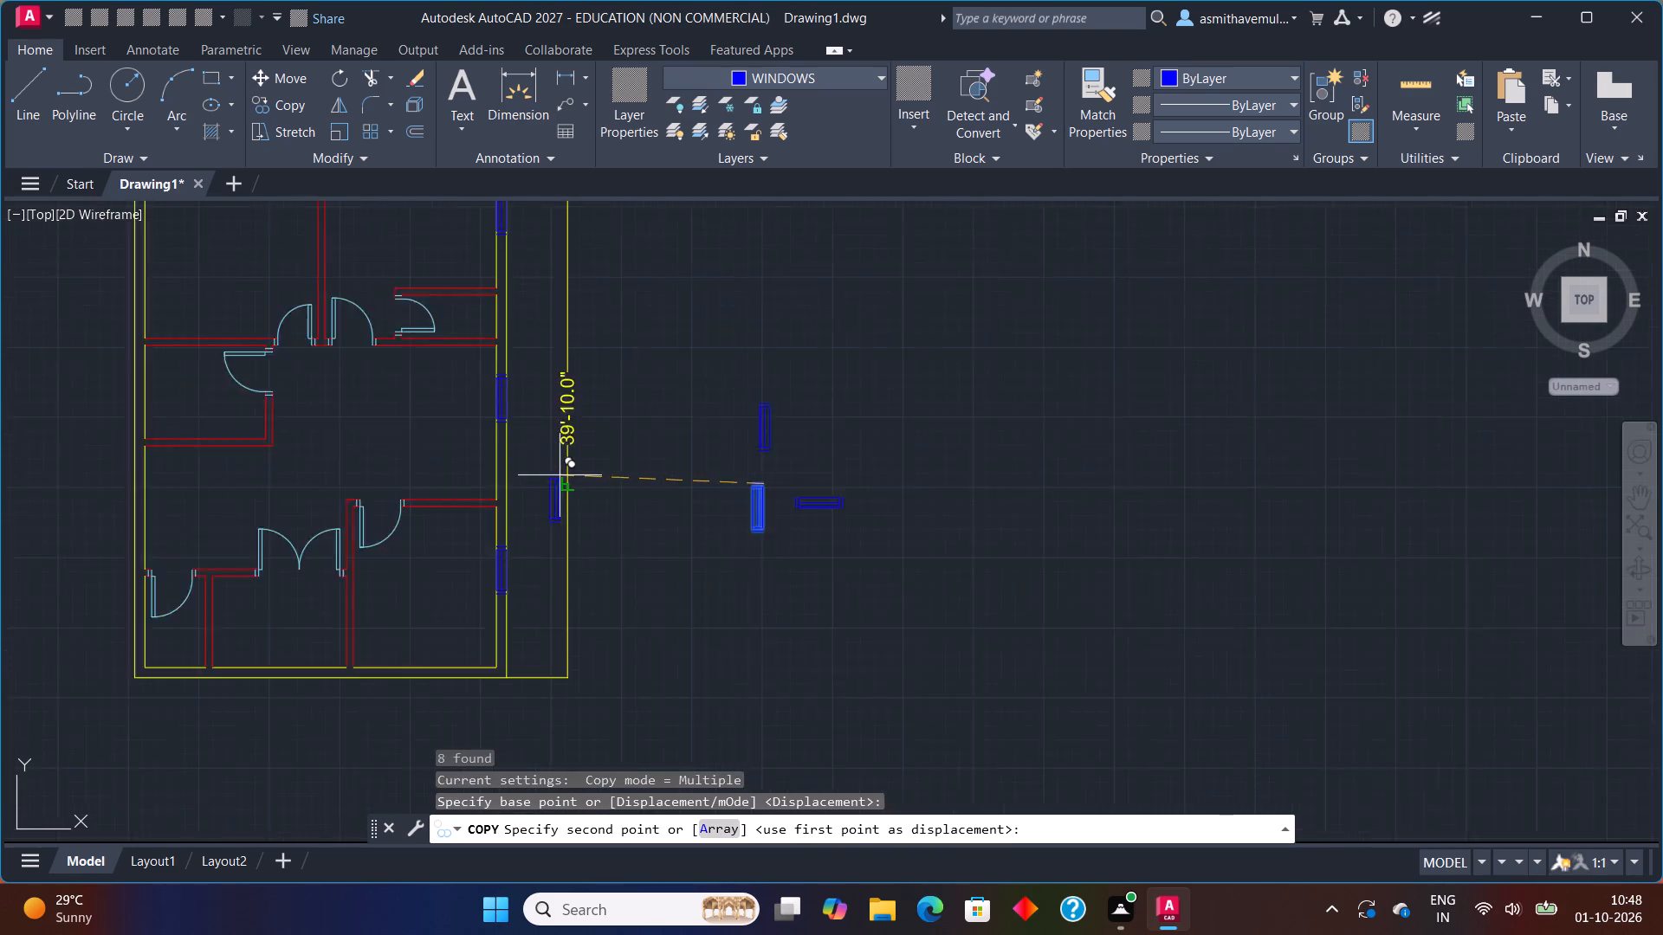
middle_click_drag(558, 475, 896, 489)
scroll(648, 361, "up", 2)
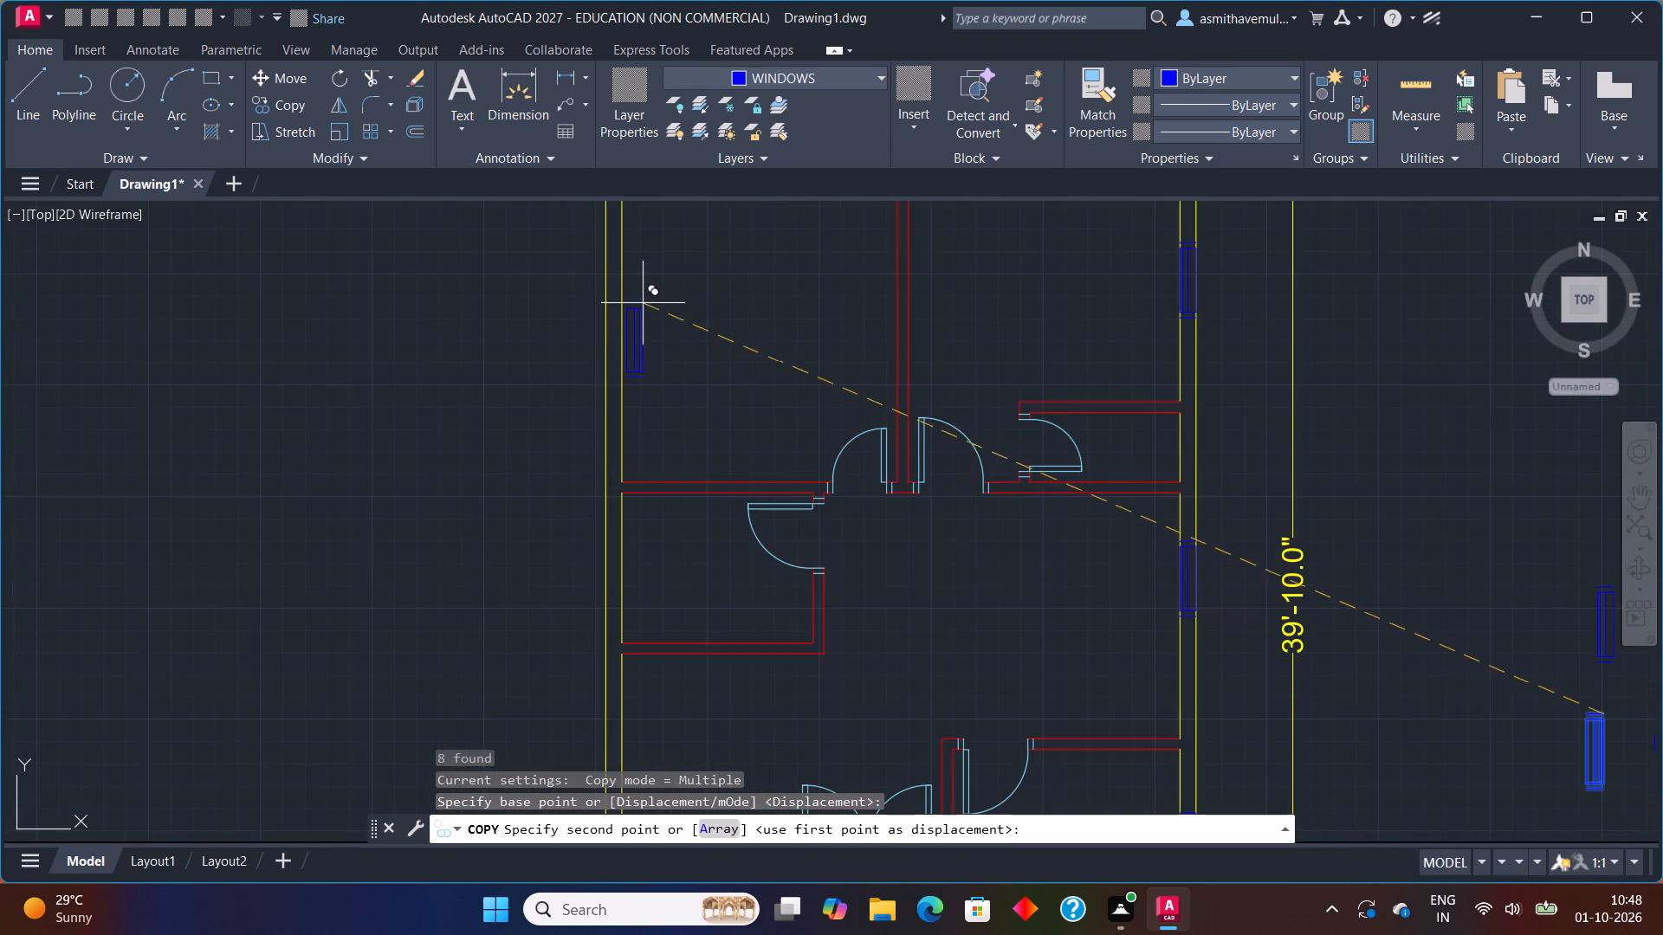
middle_click_drag(642, 300, 642, 417)
scroll(630, 405, "up", 2)
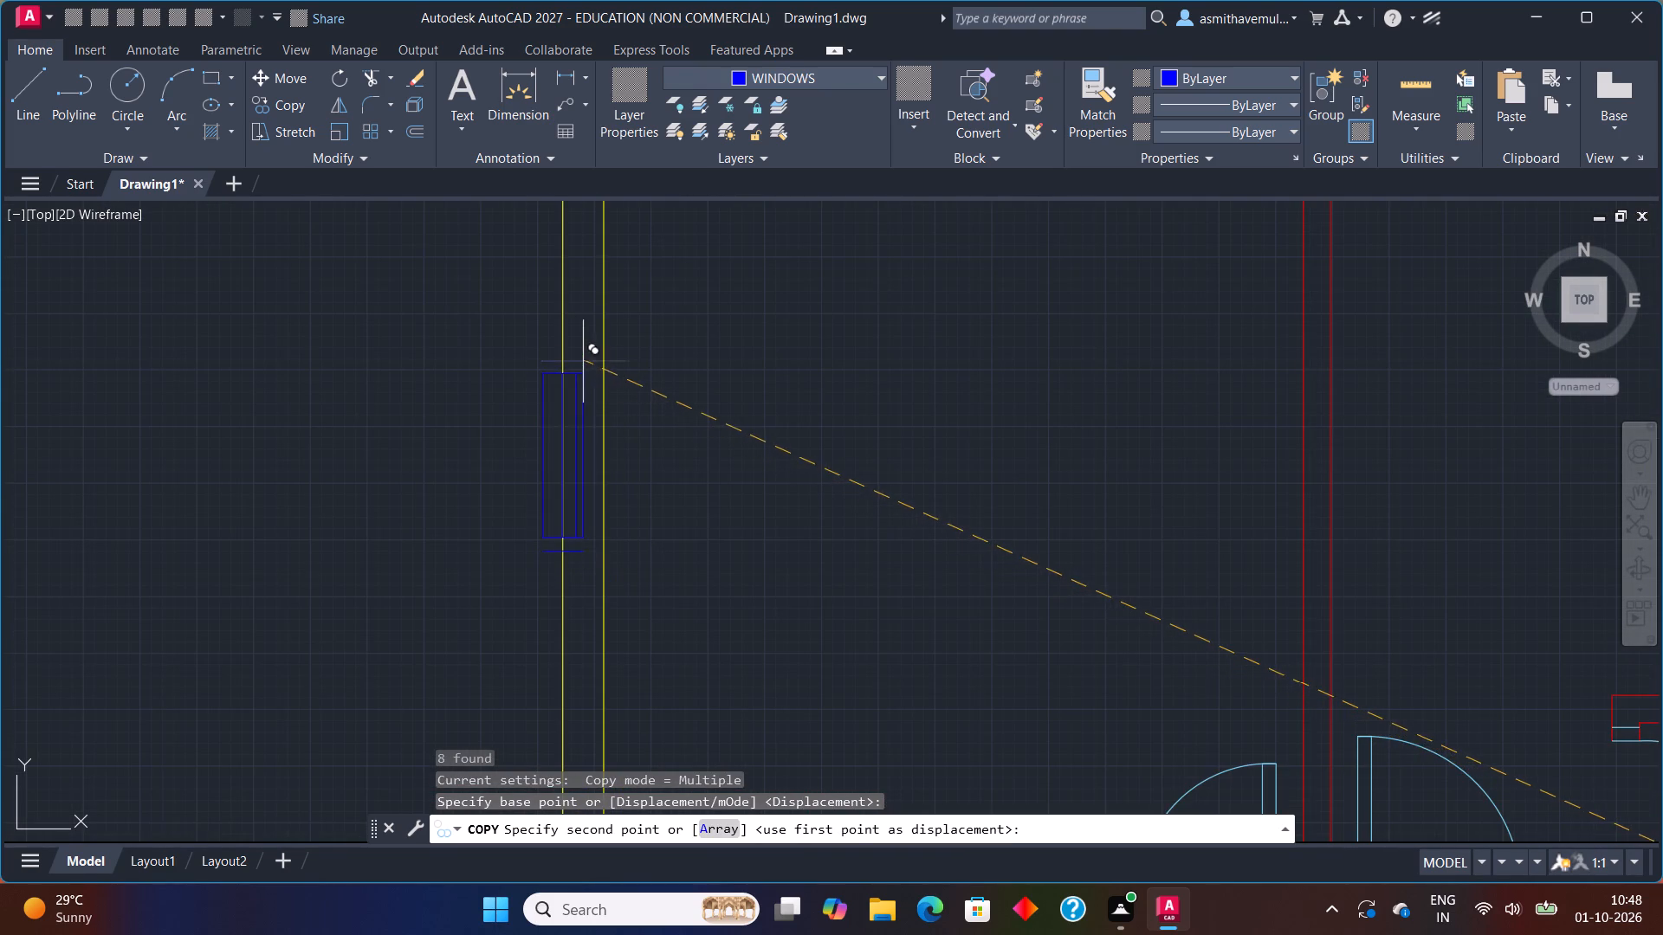
left_click(599, 358)
Place another vertical window copy in the left exterior wall above the lower-left door, upper-right corner on the inner line, and finish copying.
scroll(741, 372, "down", 1)
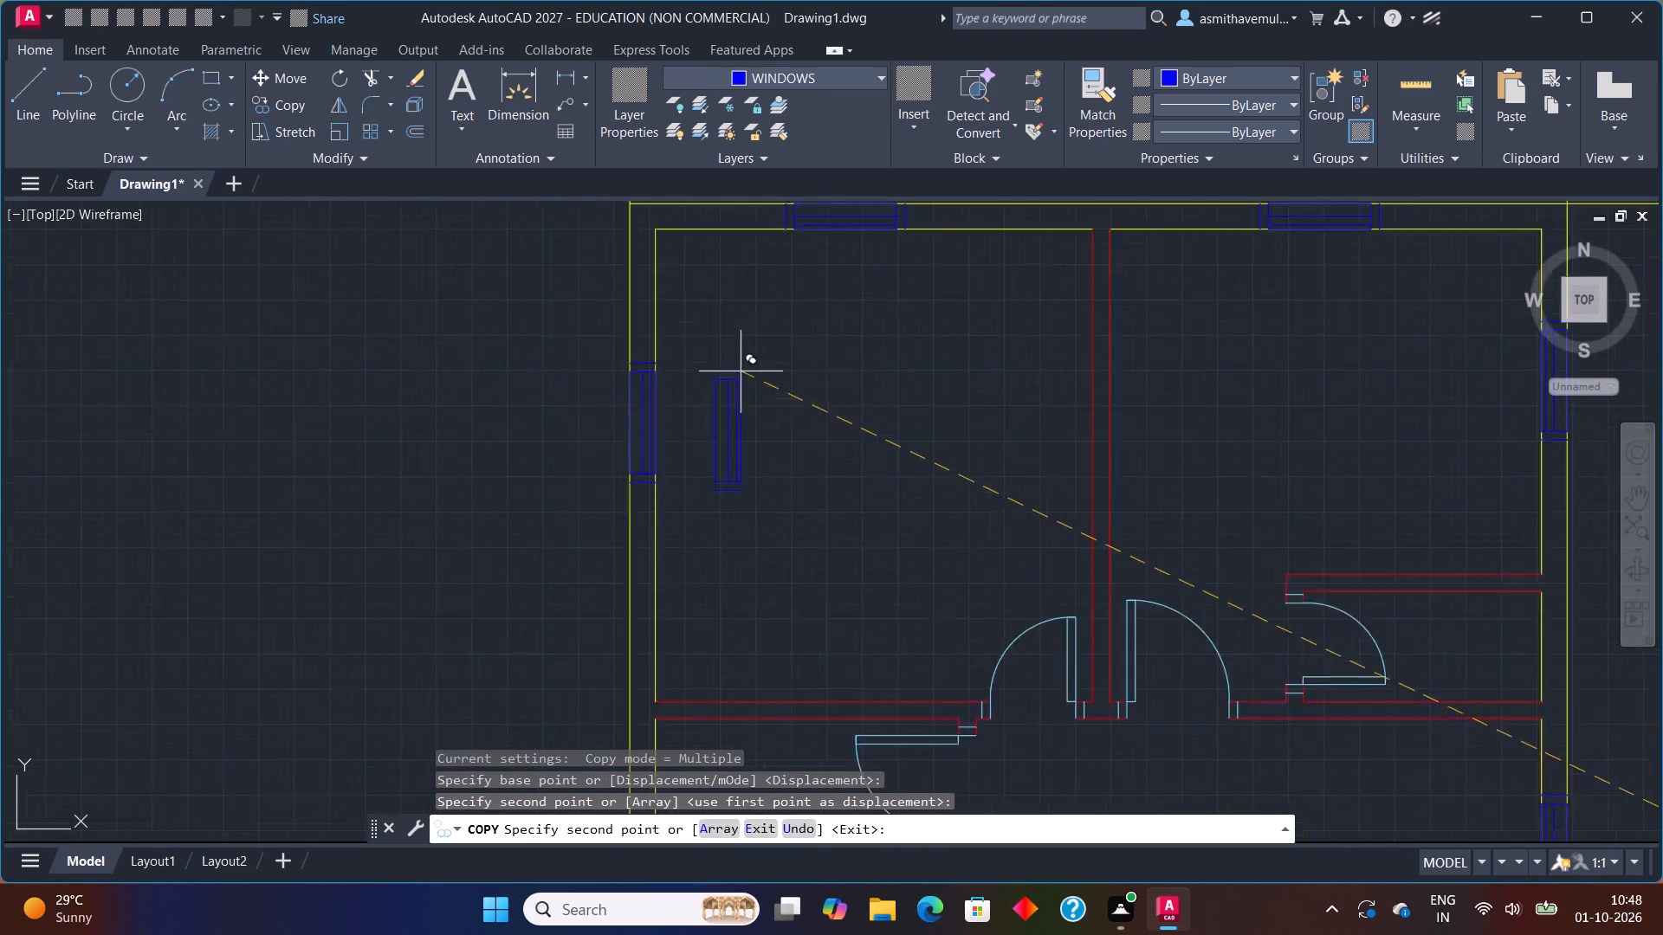
scroll(741, 375, "down", 1)
middle_click_drag(823, 588, 719, 379)
middle_click_drag(623, 607, 578, 313)
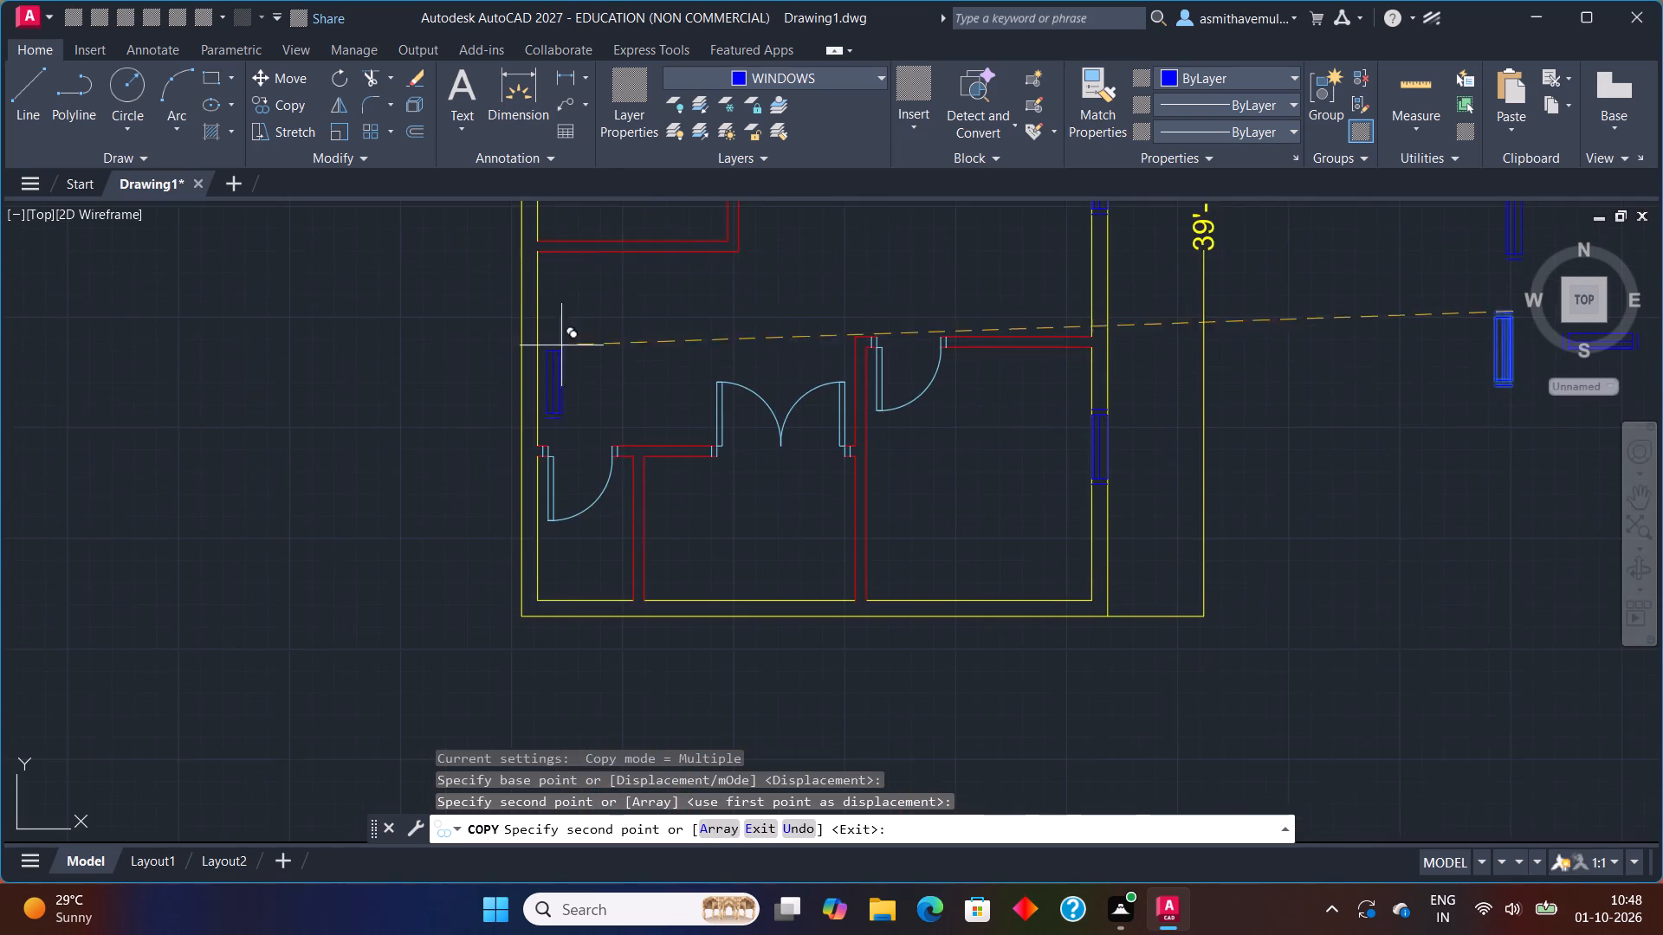
scroll(535, 390, "down", 1)
scroll(584, 335, "up", 3)
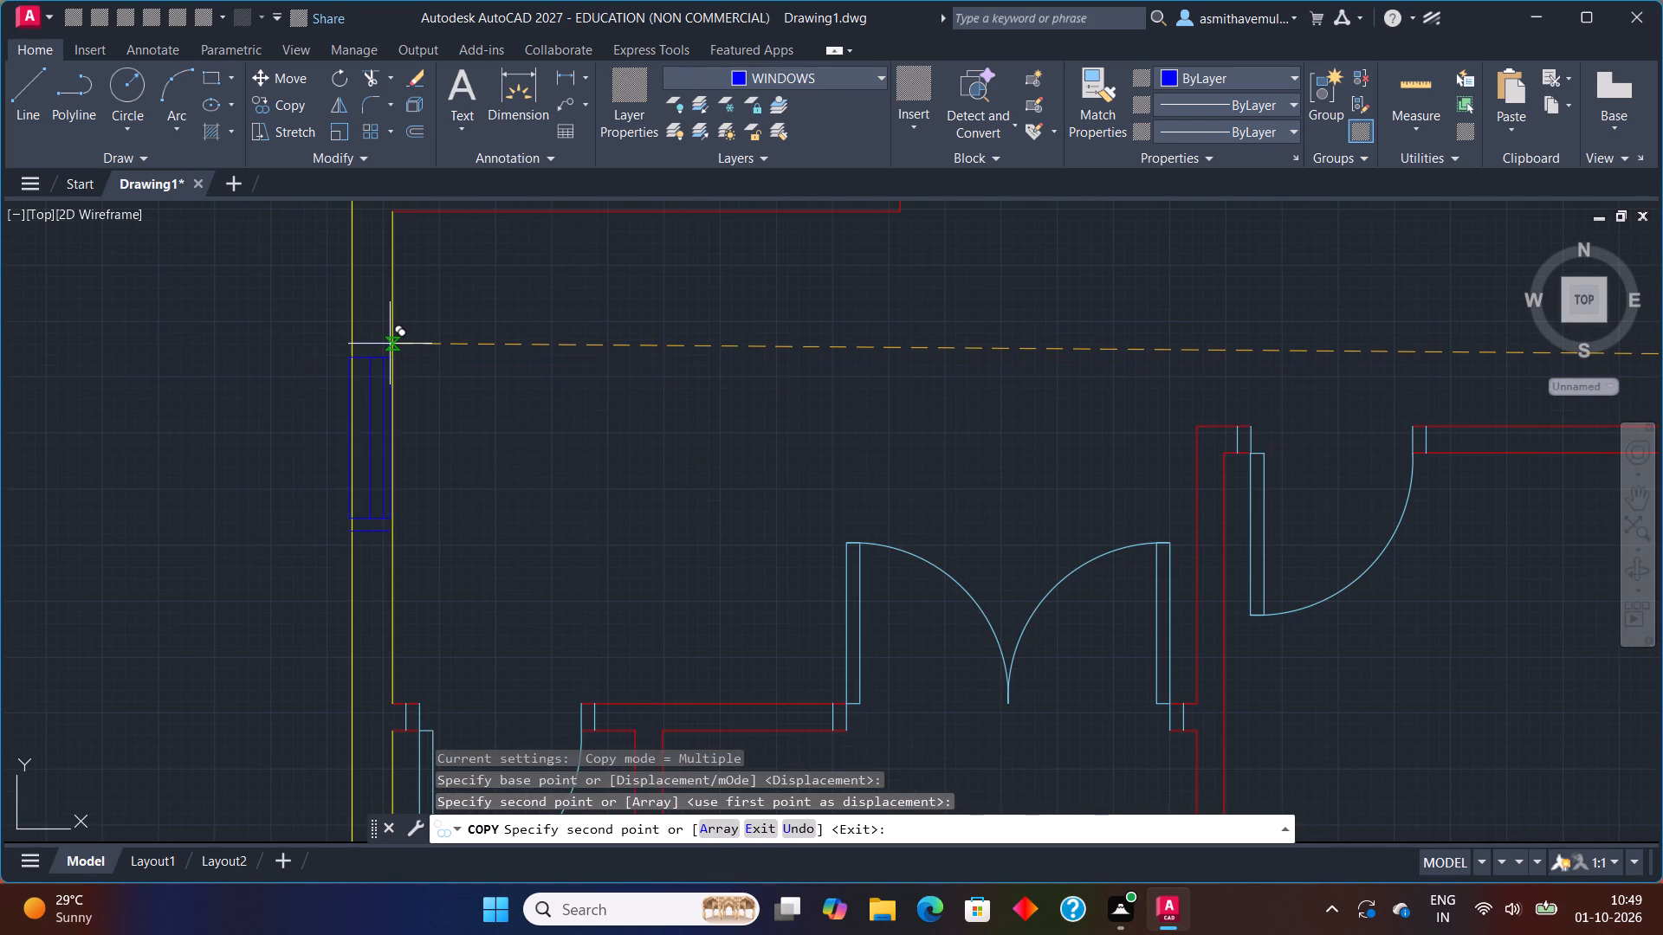
scroll(389, 342, "up", 2)
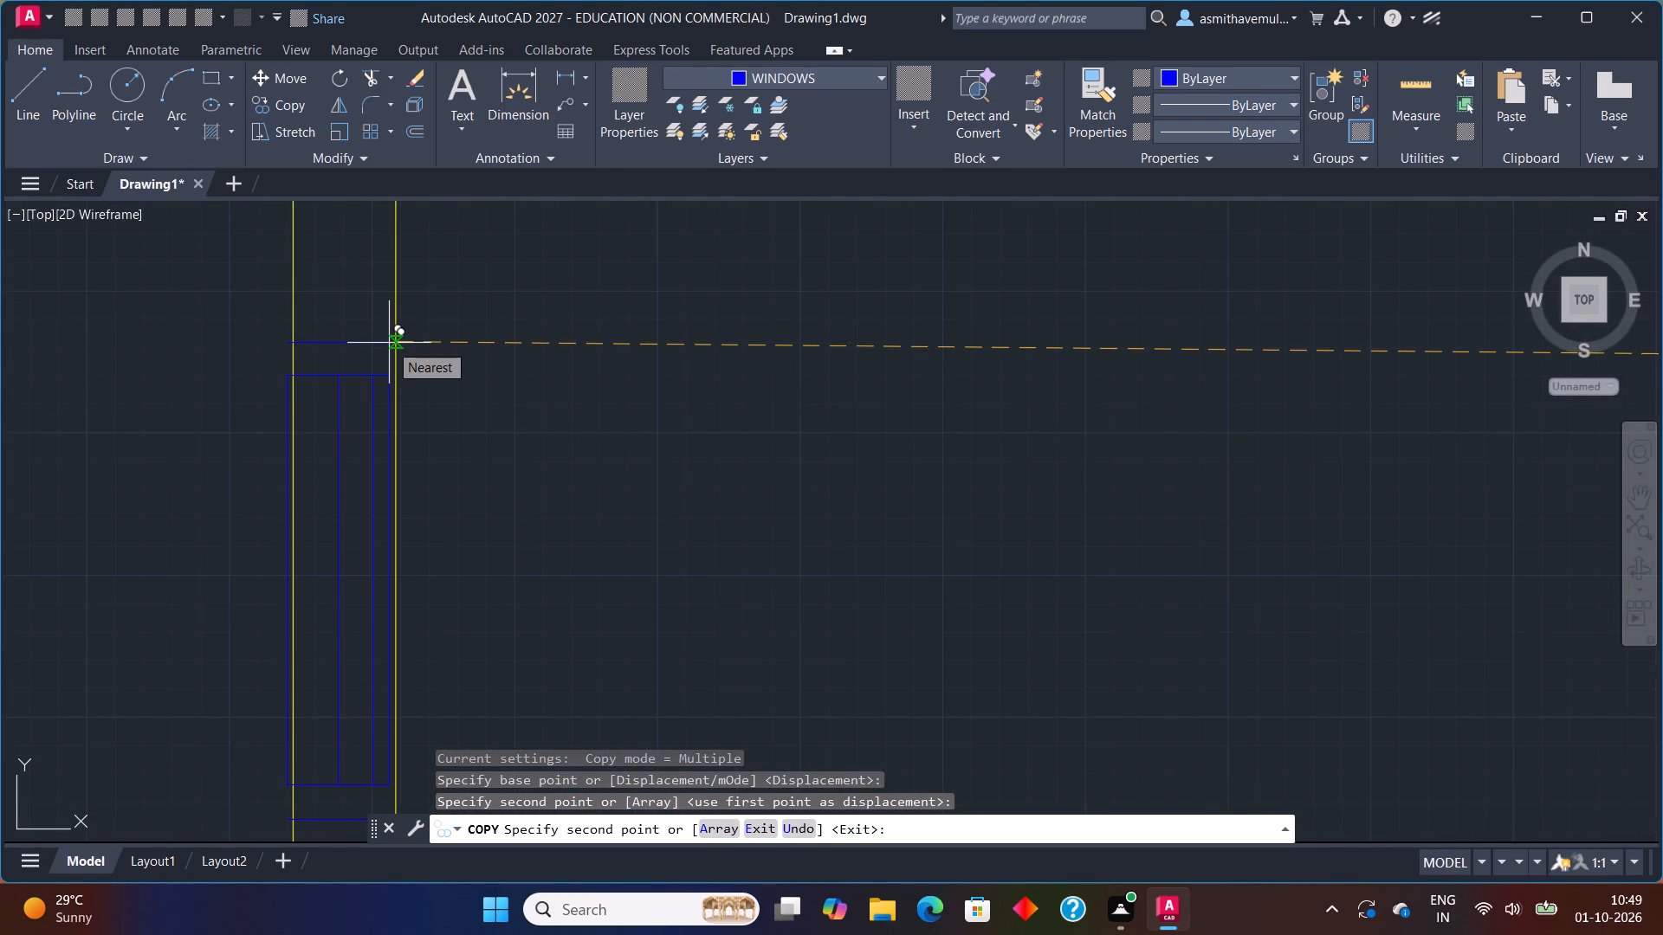
left_click(398, 344)
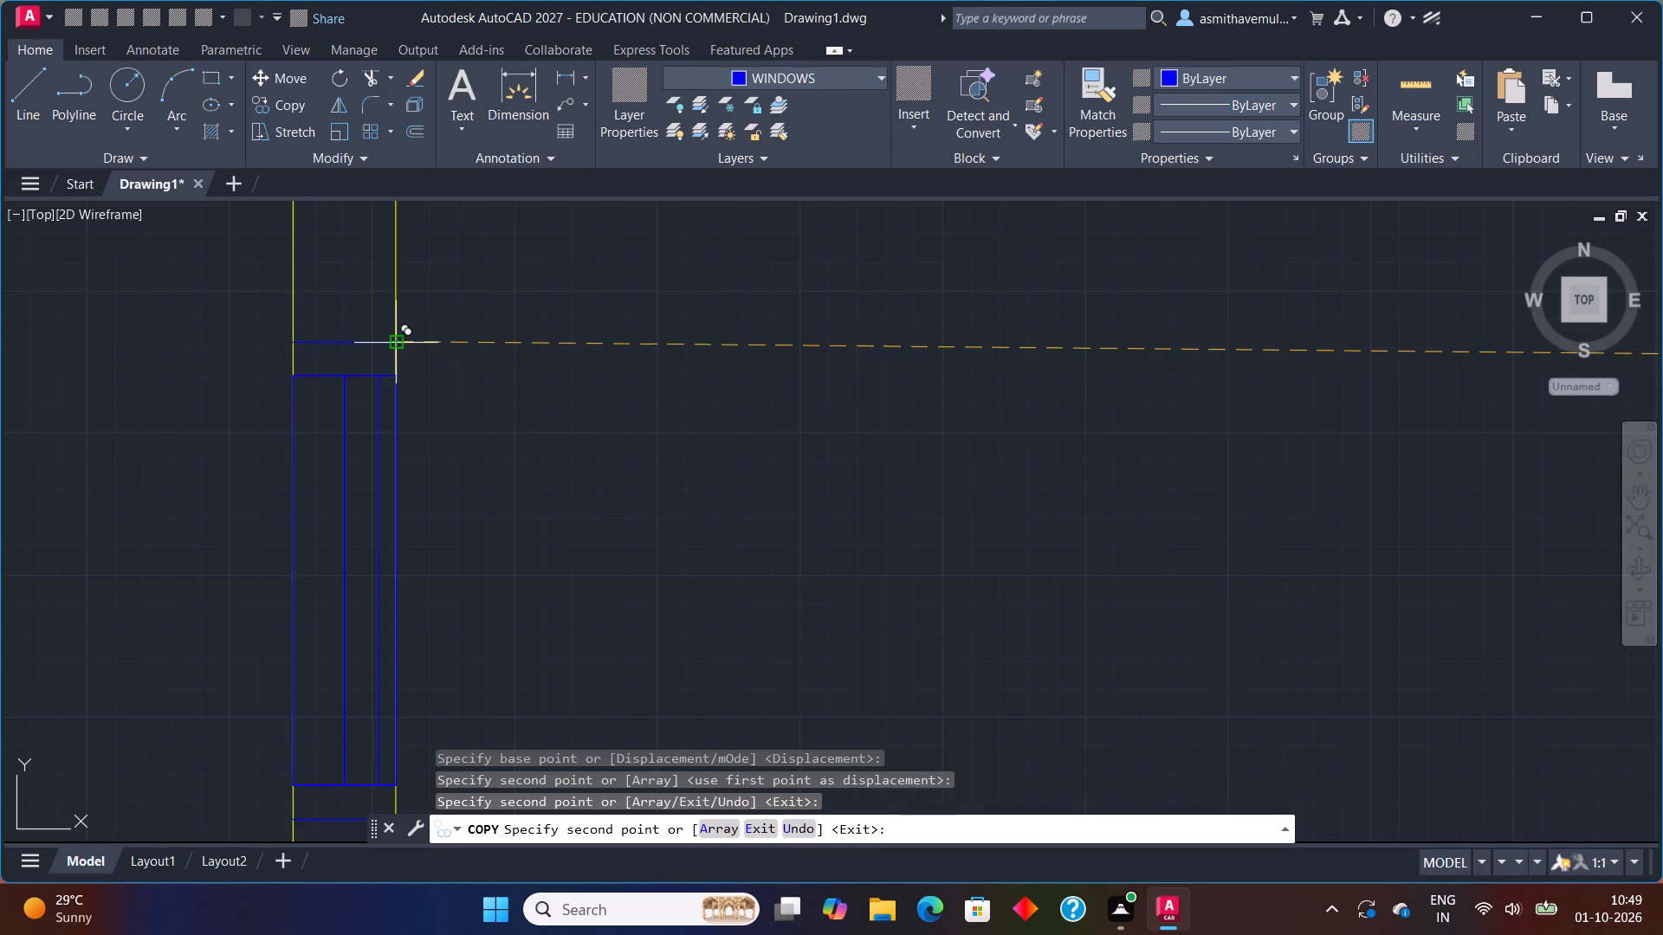
scroll(812, 368, "down", 4)
middle_click_drag(823, 466, 791, 398)
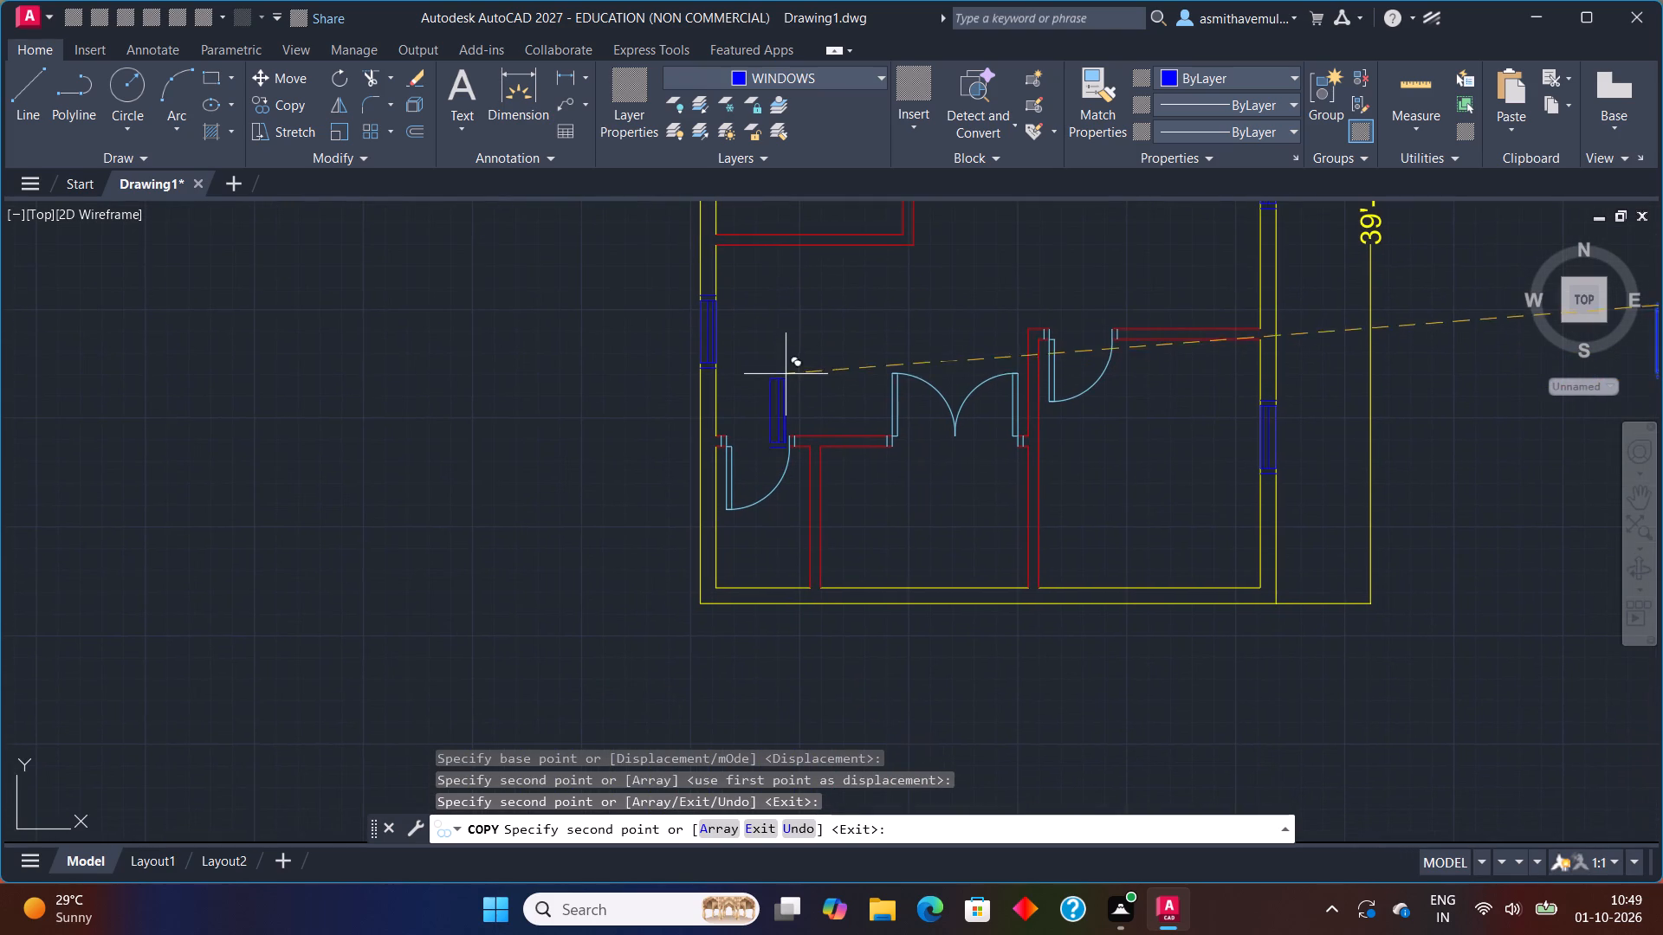
scroll(881, 383, "down", 1)
middle_click_drag(886, 371, 534, 596)
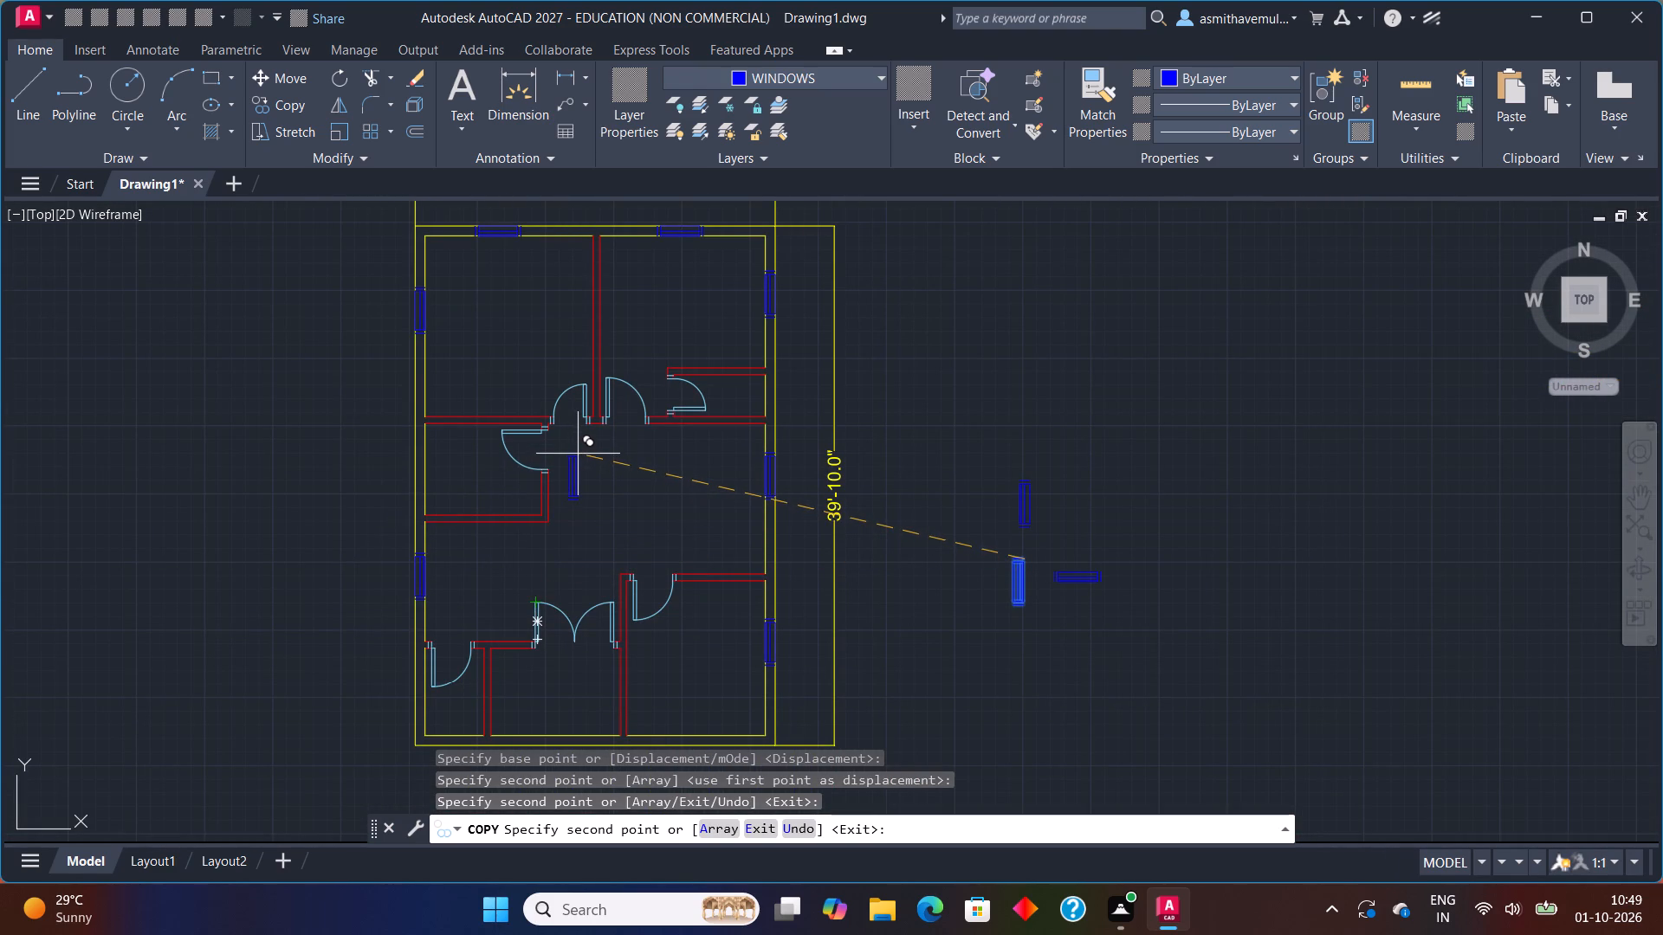
key("Escape")
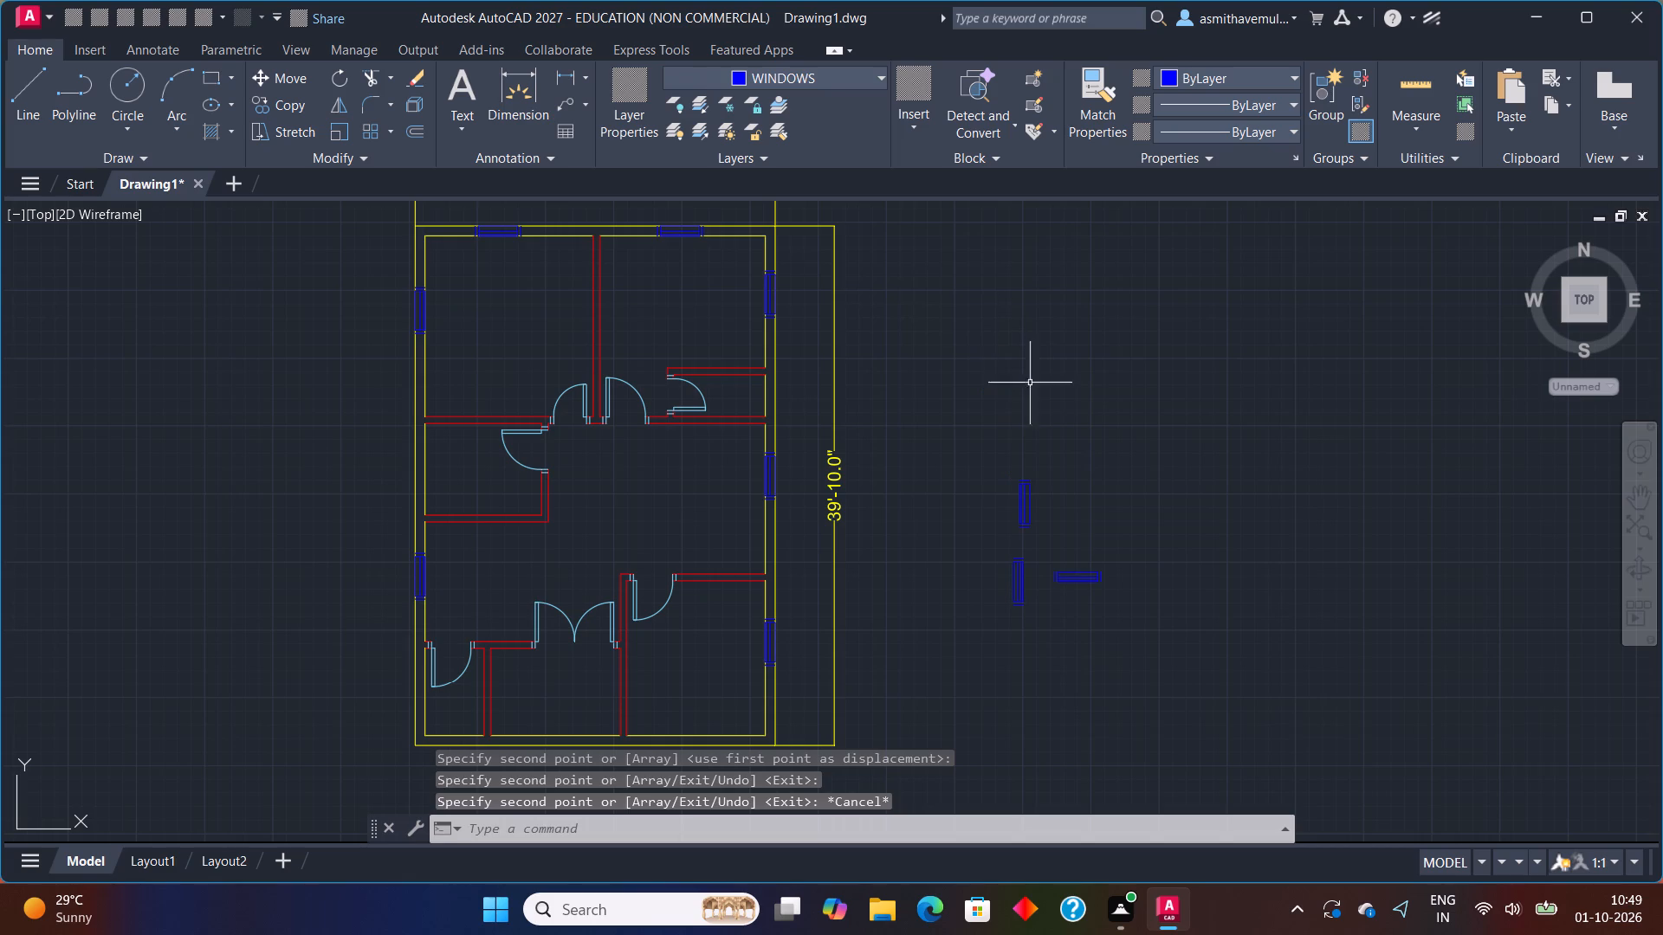
Rotate the loose horizontal window symbol about its lower-right corner by about 167 degrees.
scroll(1116, 612, "up", 3)
left_click_drag(1060, 500, 1036, 507)
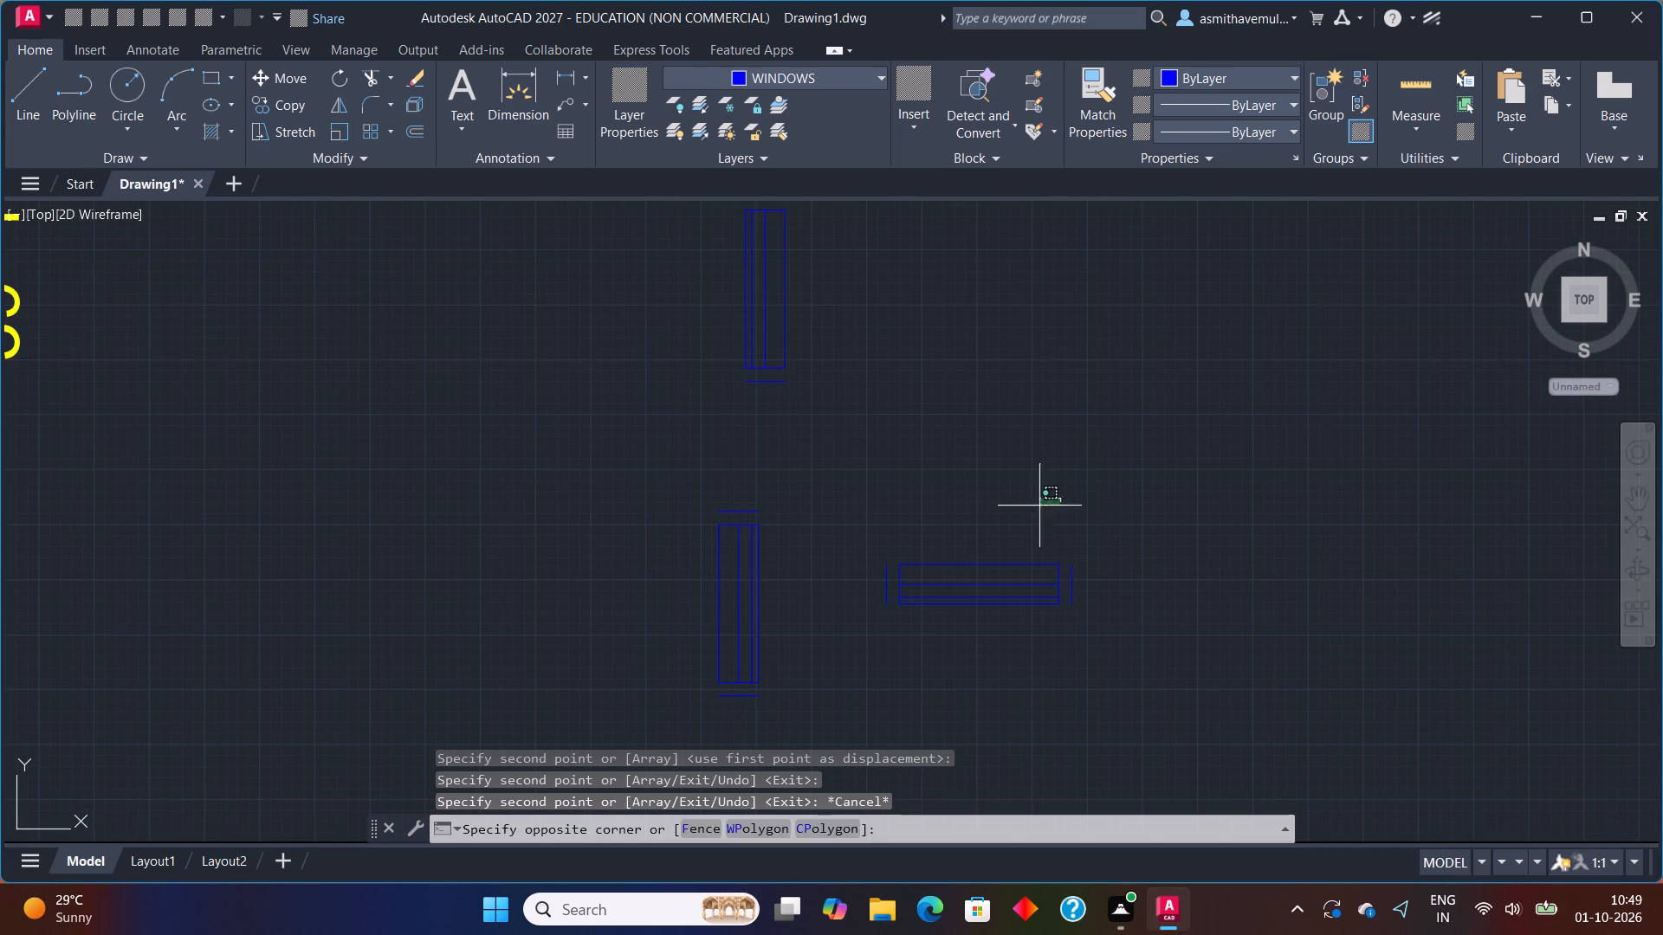
left_click_drag(1036, 507, 1161, 602)
key("r")
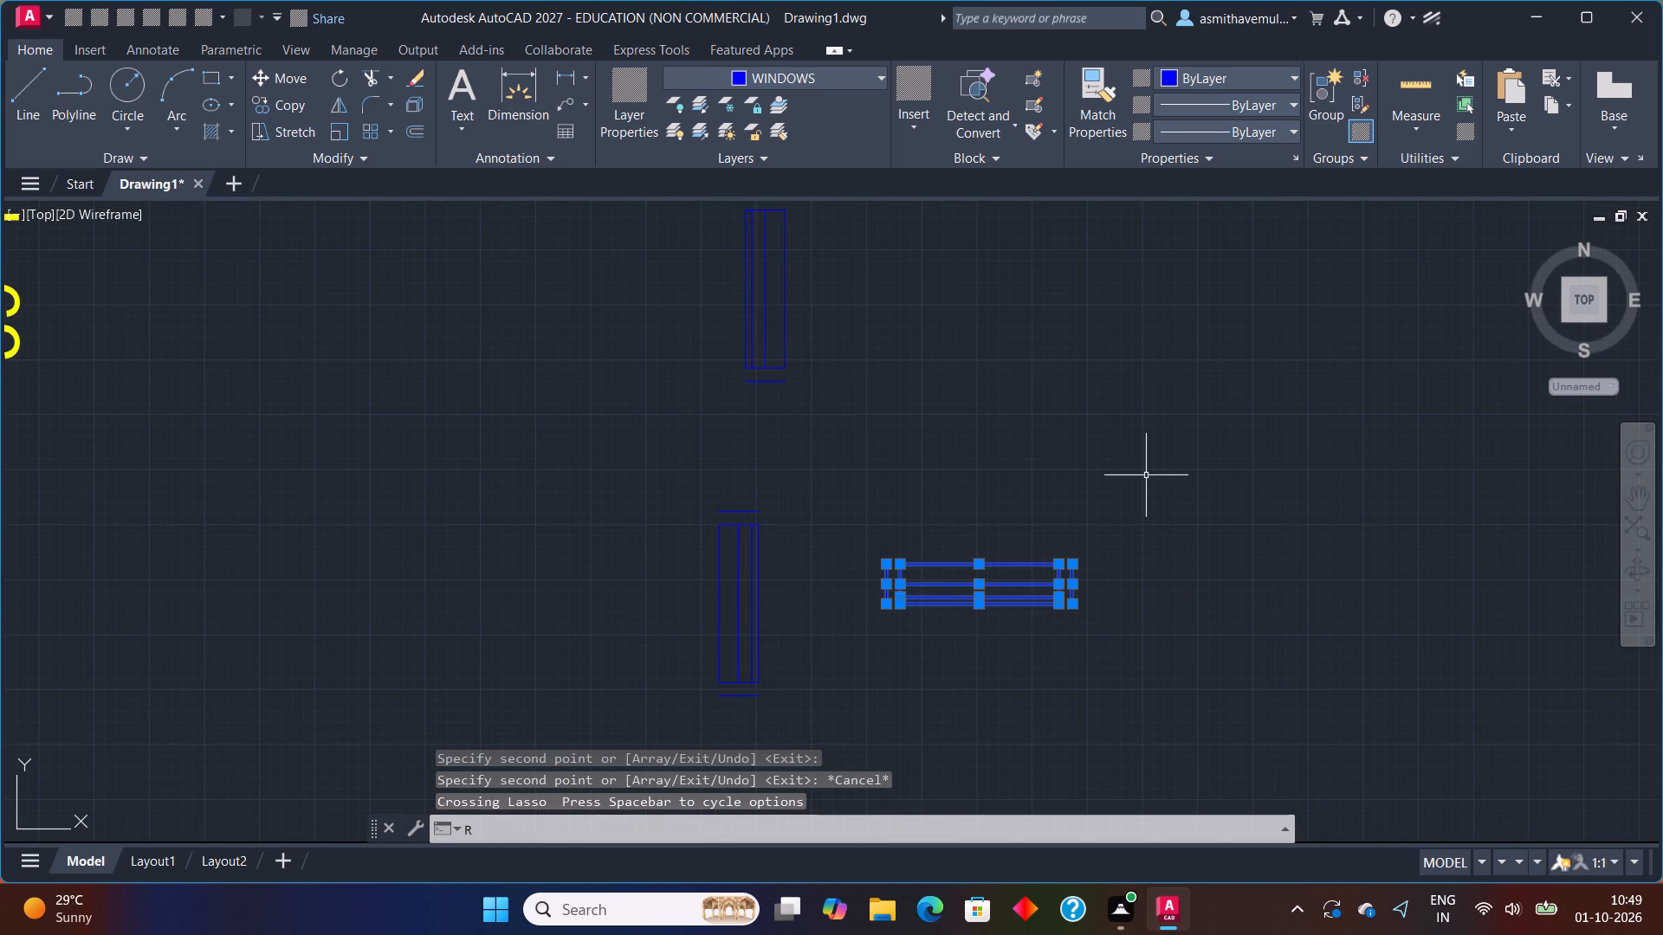
key("o")
key("Return")
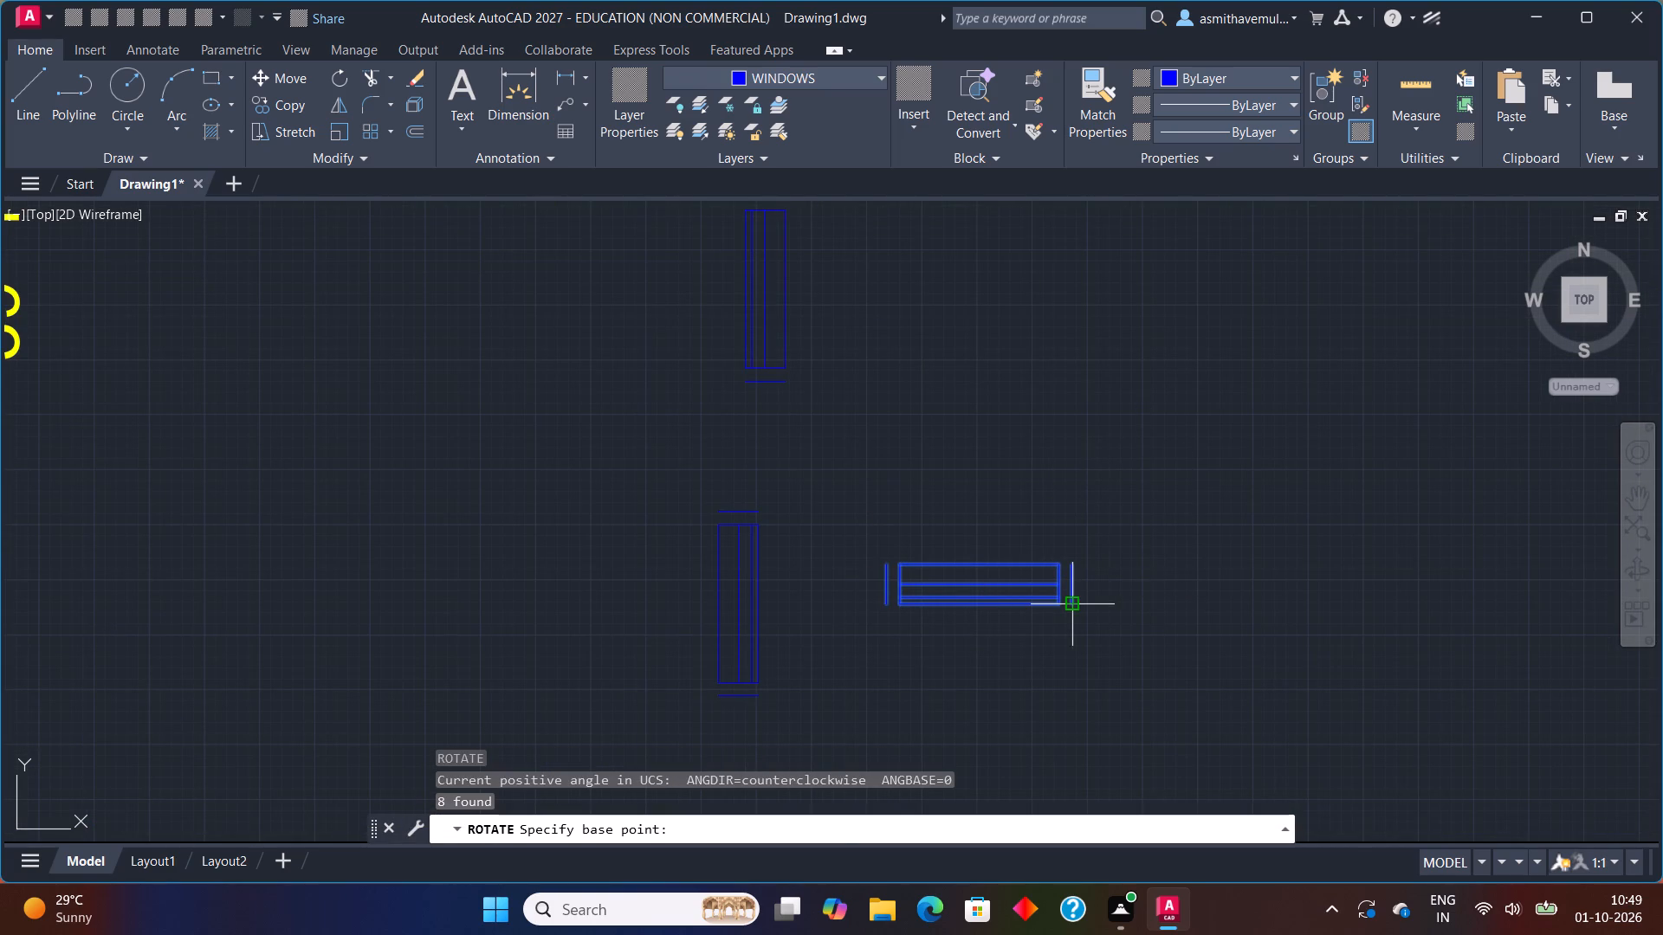
left_click(1073, 605)
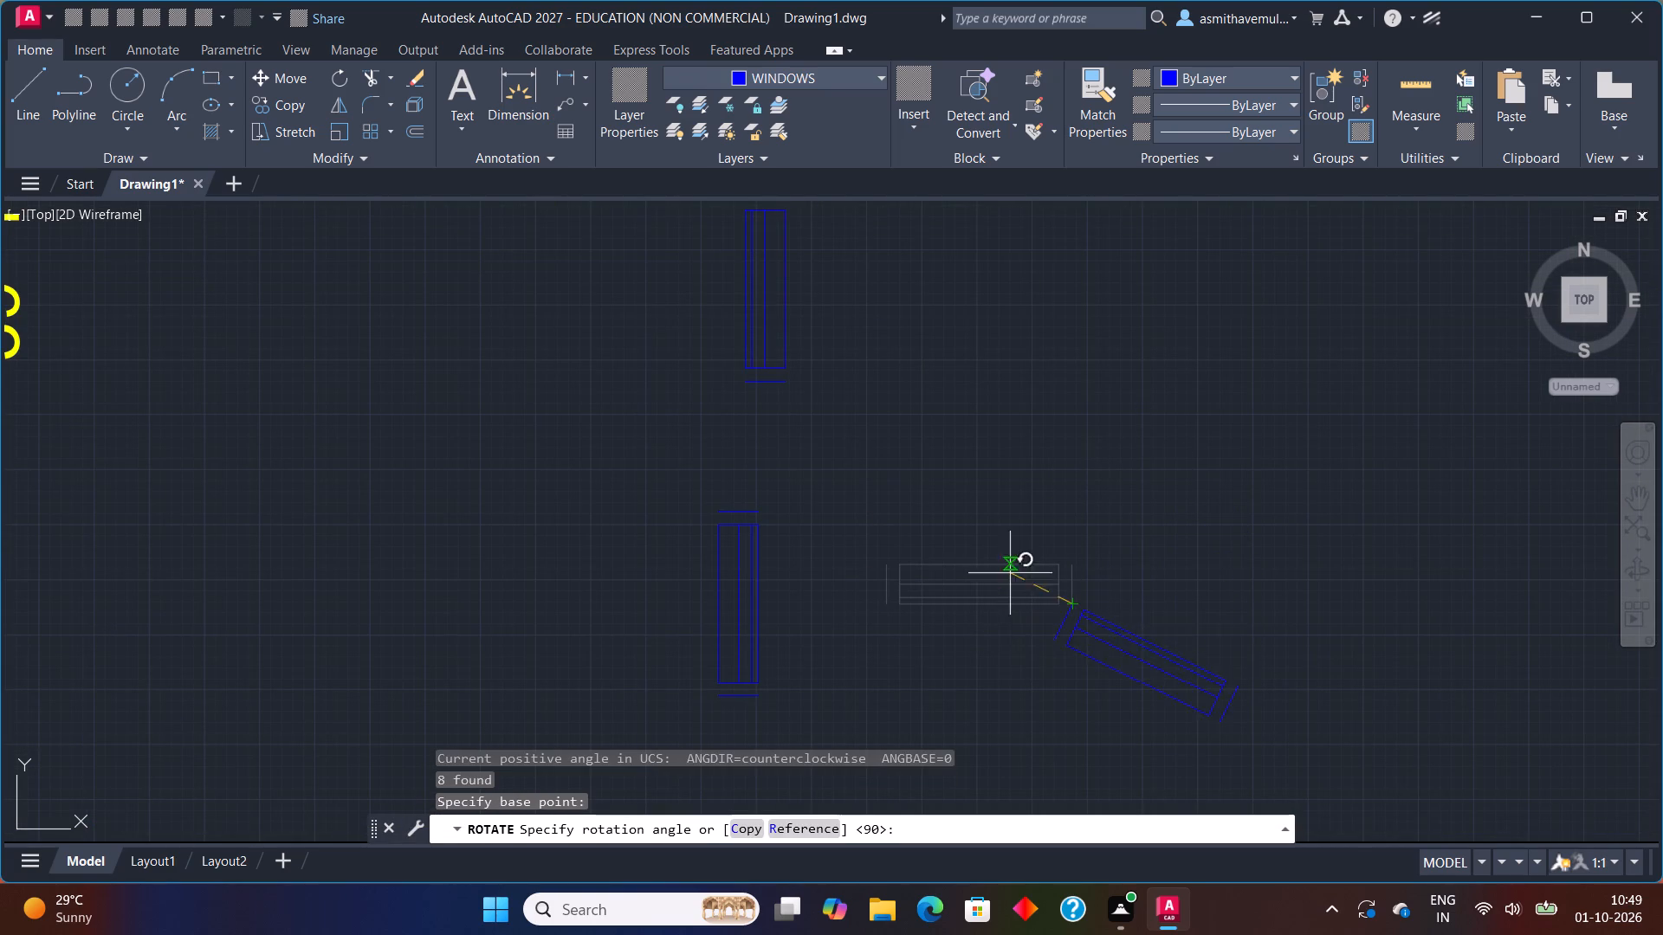
key("F8")
key("F8")
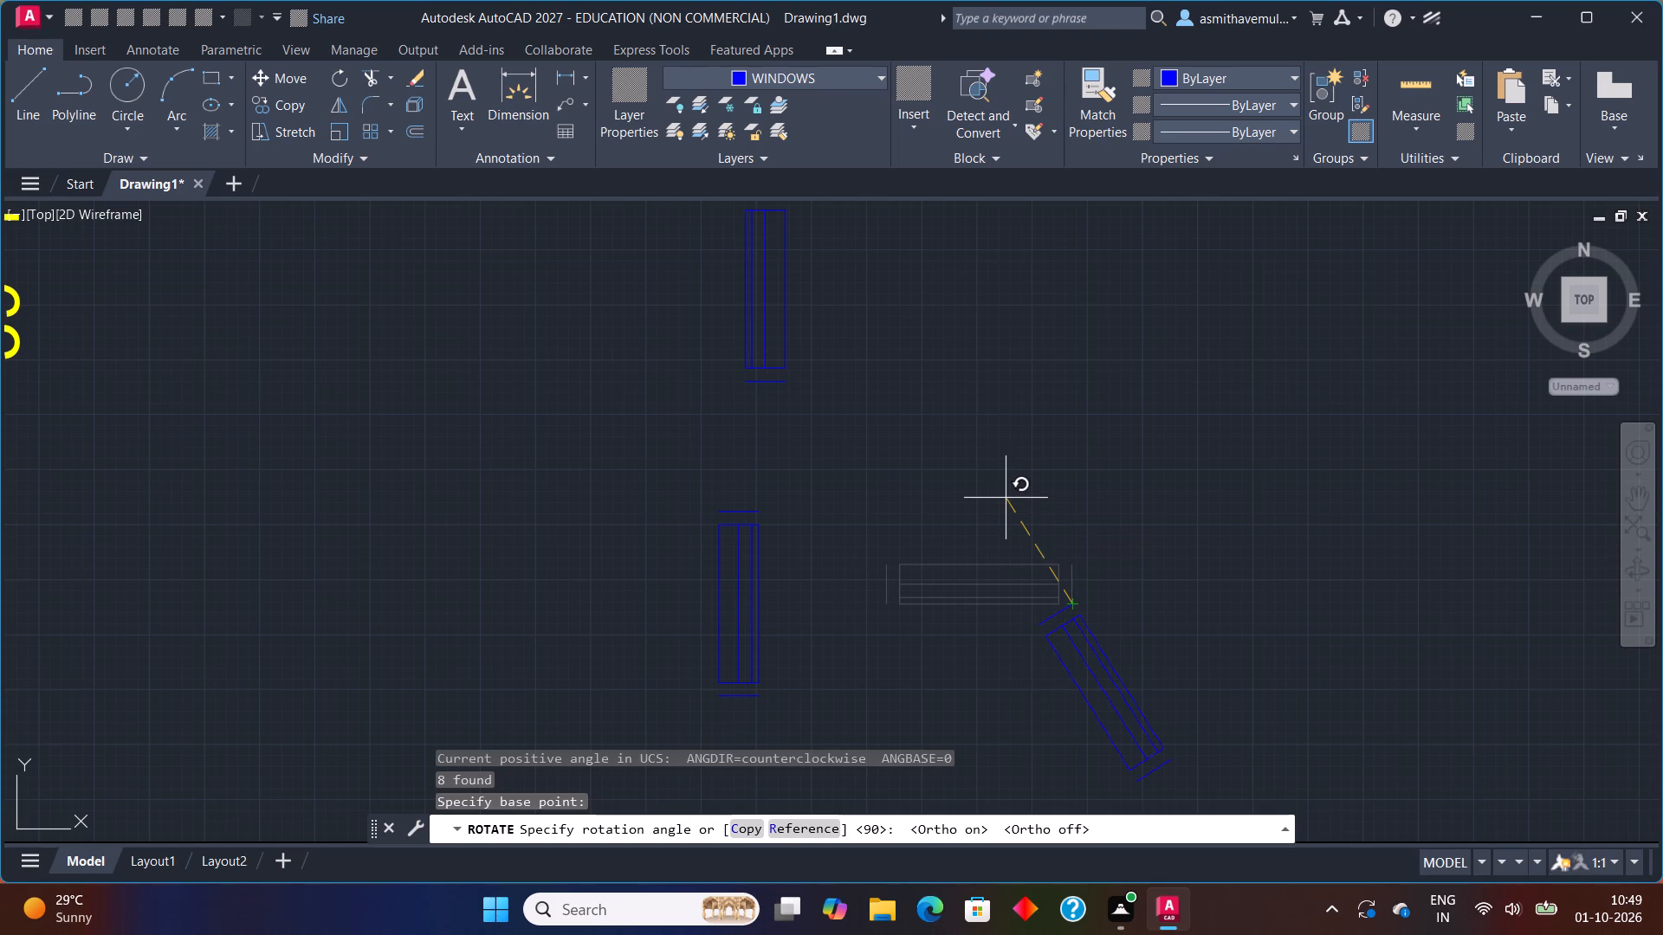
key("F8")
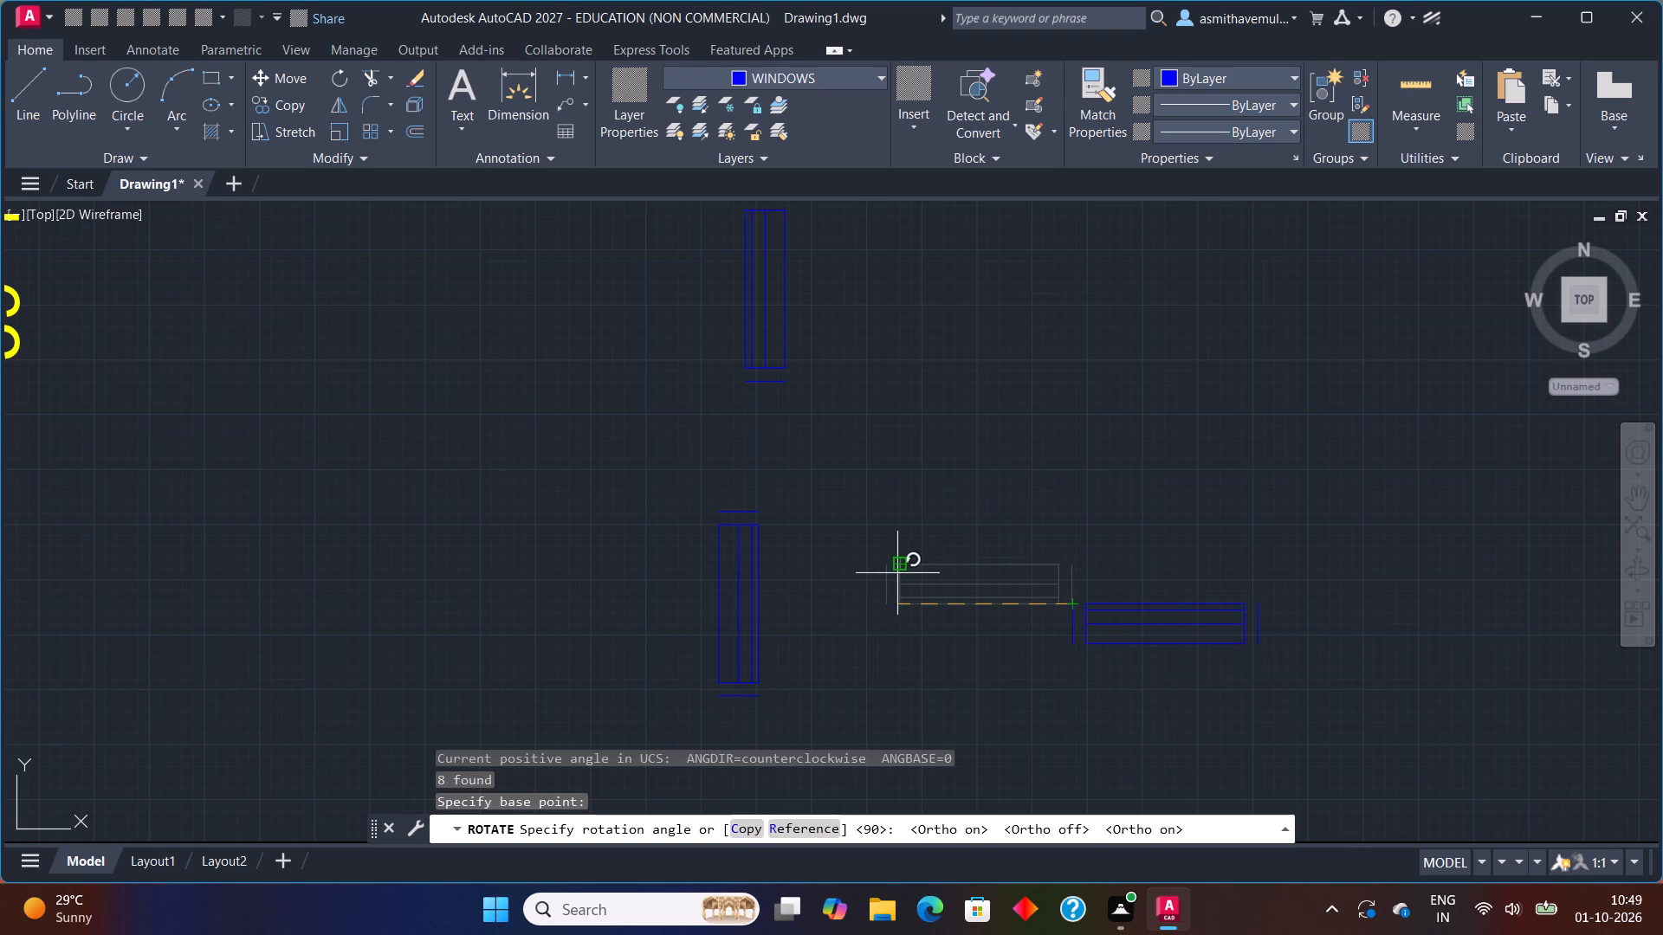
left_click(898, 574)
Rotate the lower loose vertical window 90 degrees about its upper-right corner so it lies horizontally.
left_click_drag(899, 512, 755, 724)
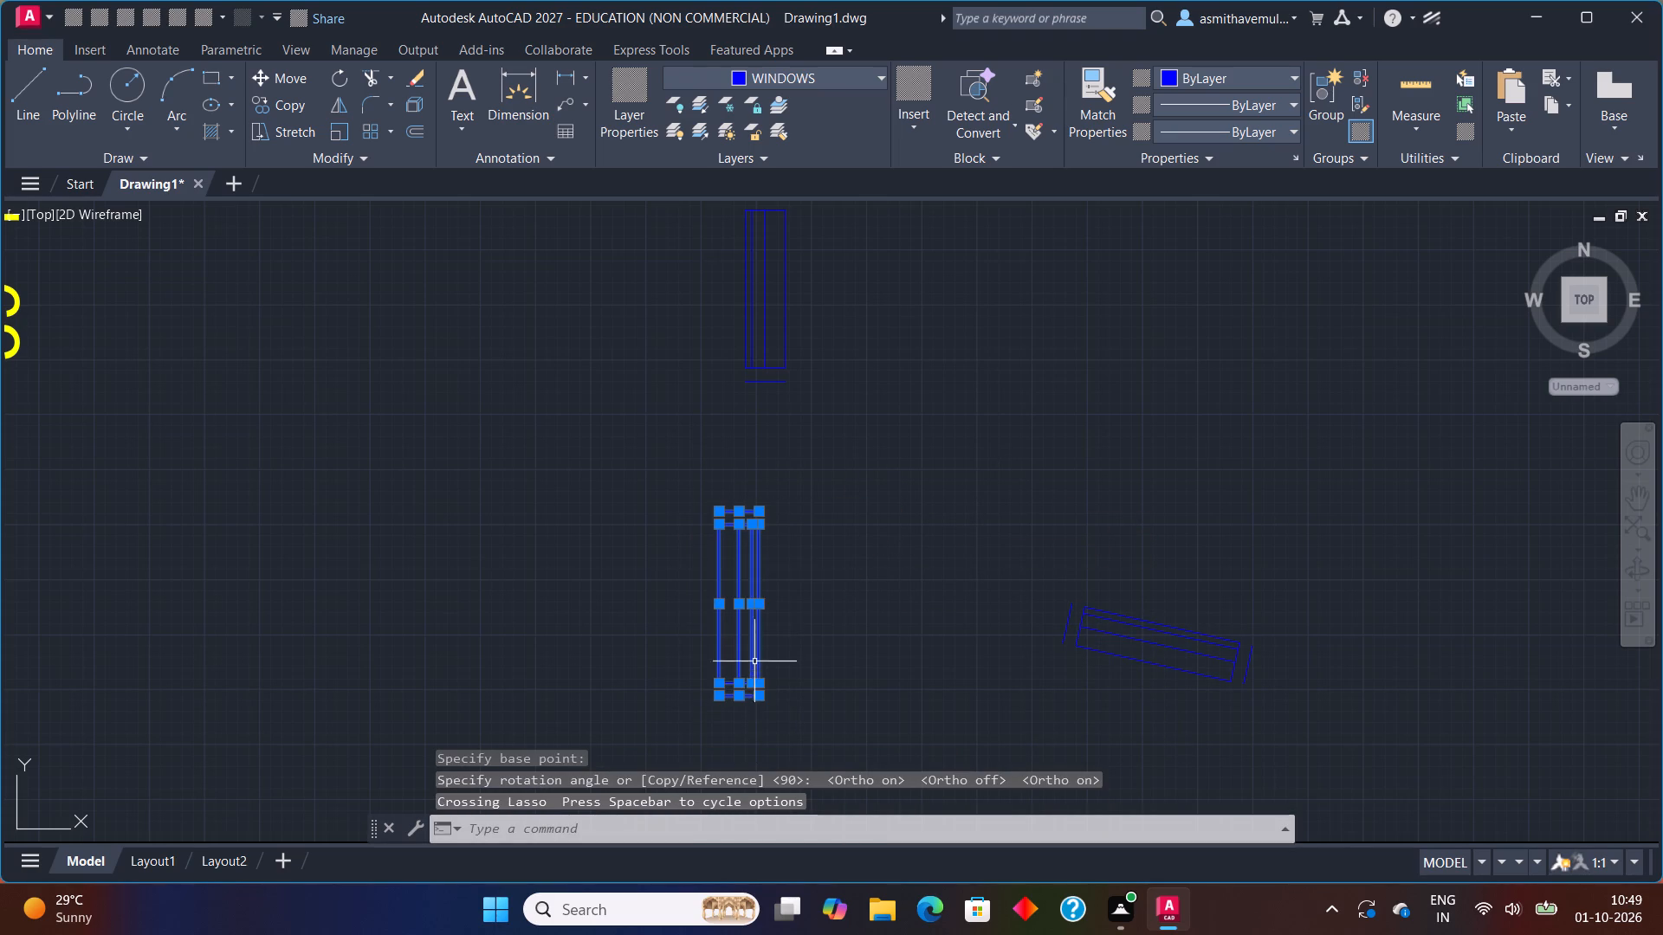
key("r")
key("o")
key("Return")
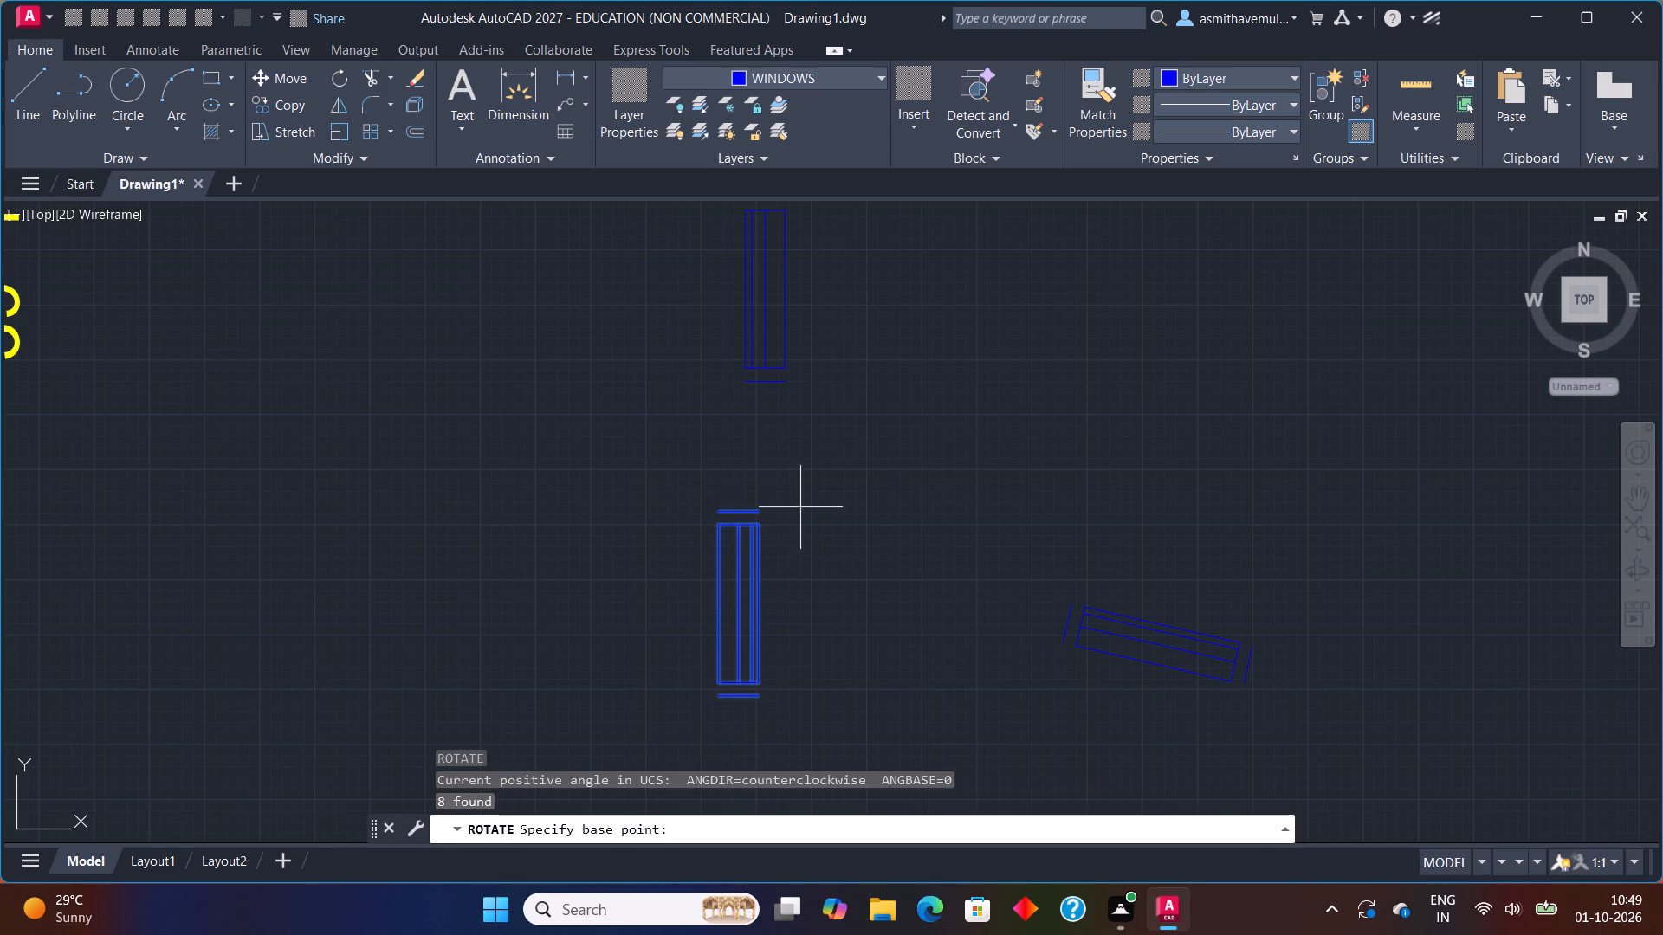
left_click(762, 506)
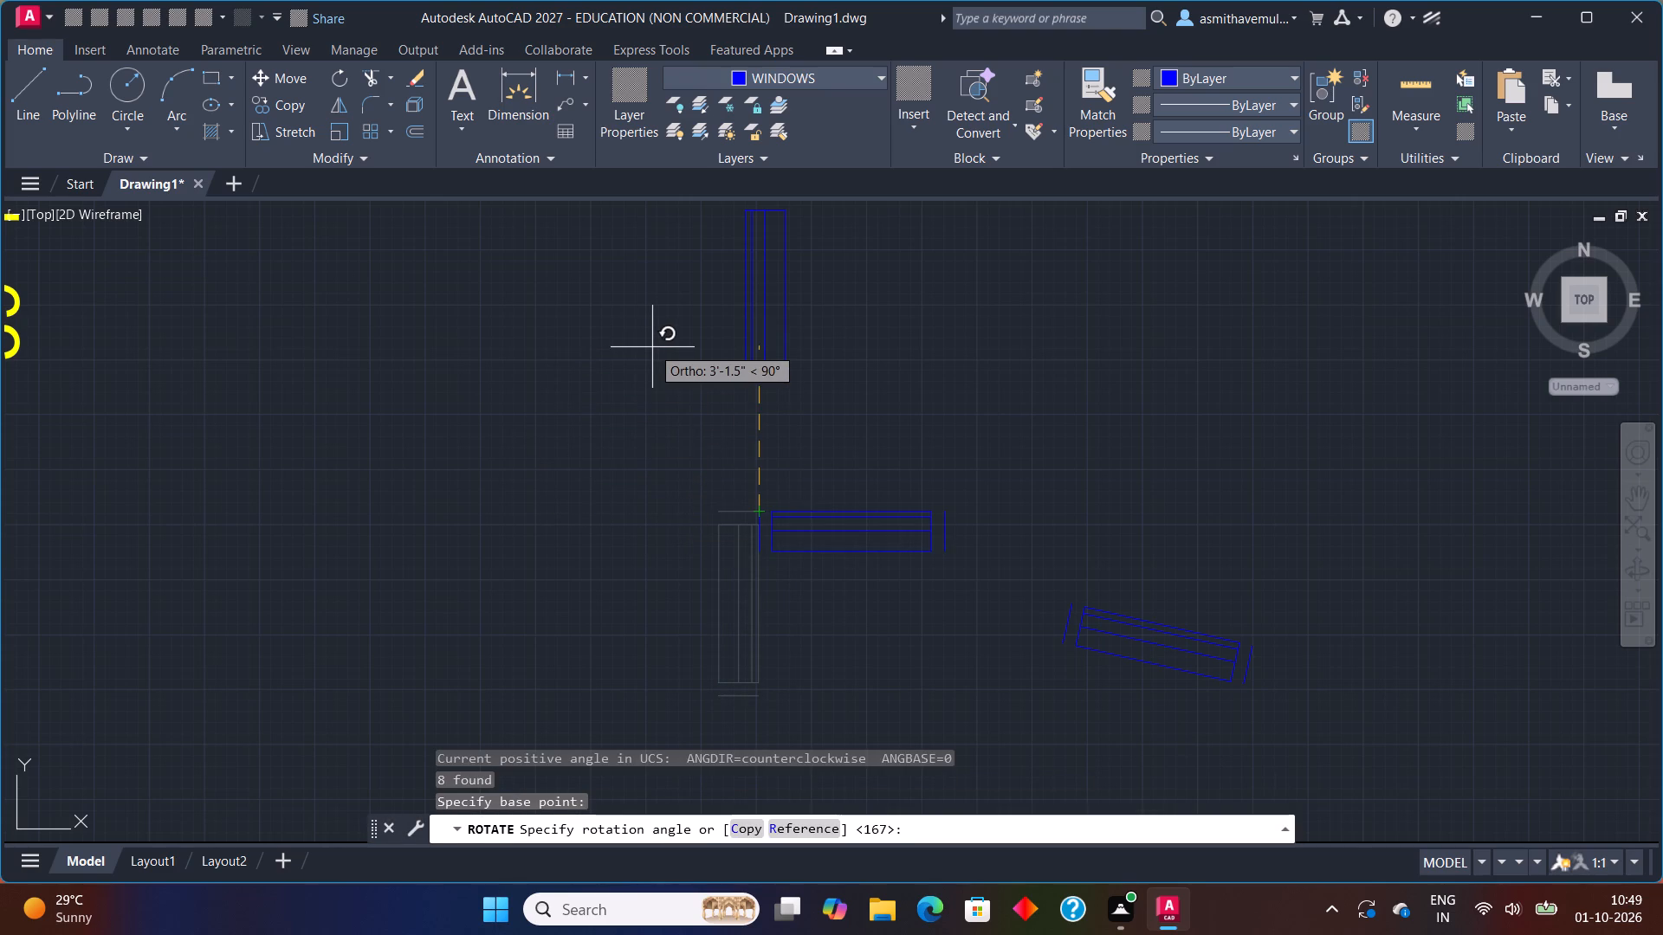
left_click(727, 447)
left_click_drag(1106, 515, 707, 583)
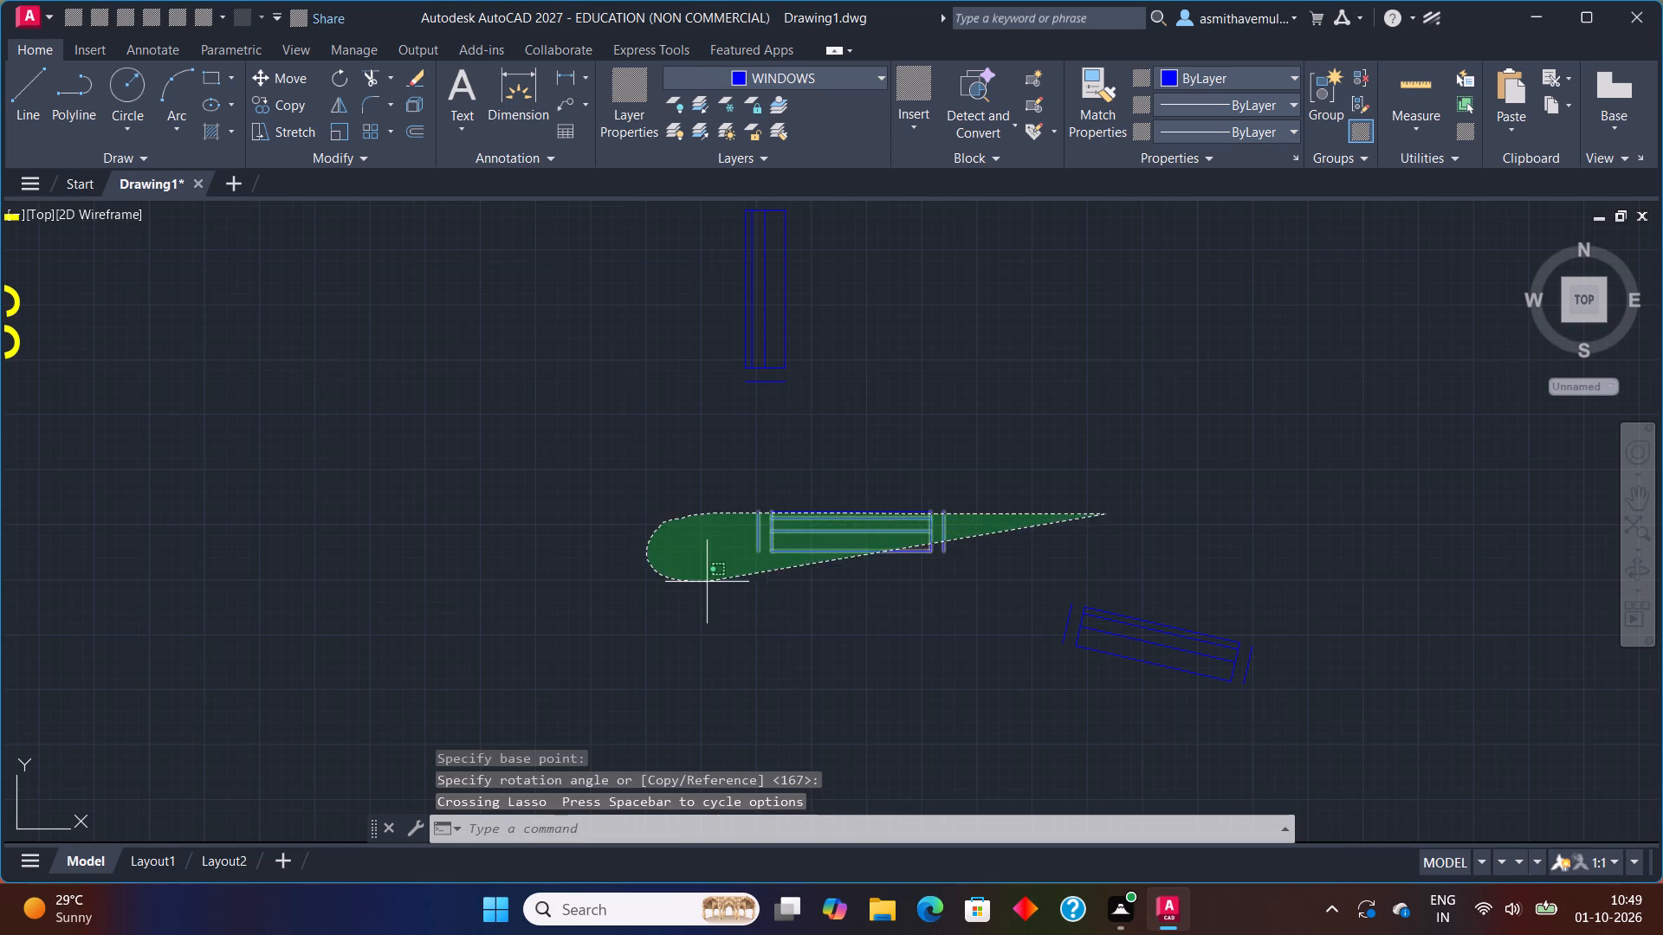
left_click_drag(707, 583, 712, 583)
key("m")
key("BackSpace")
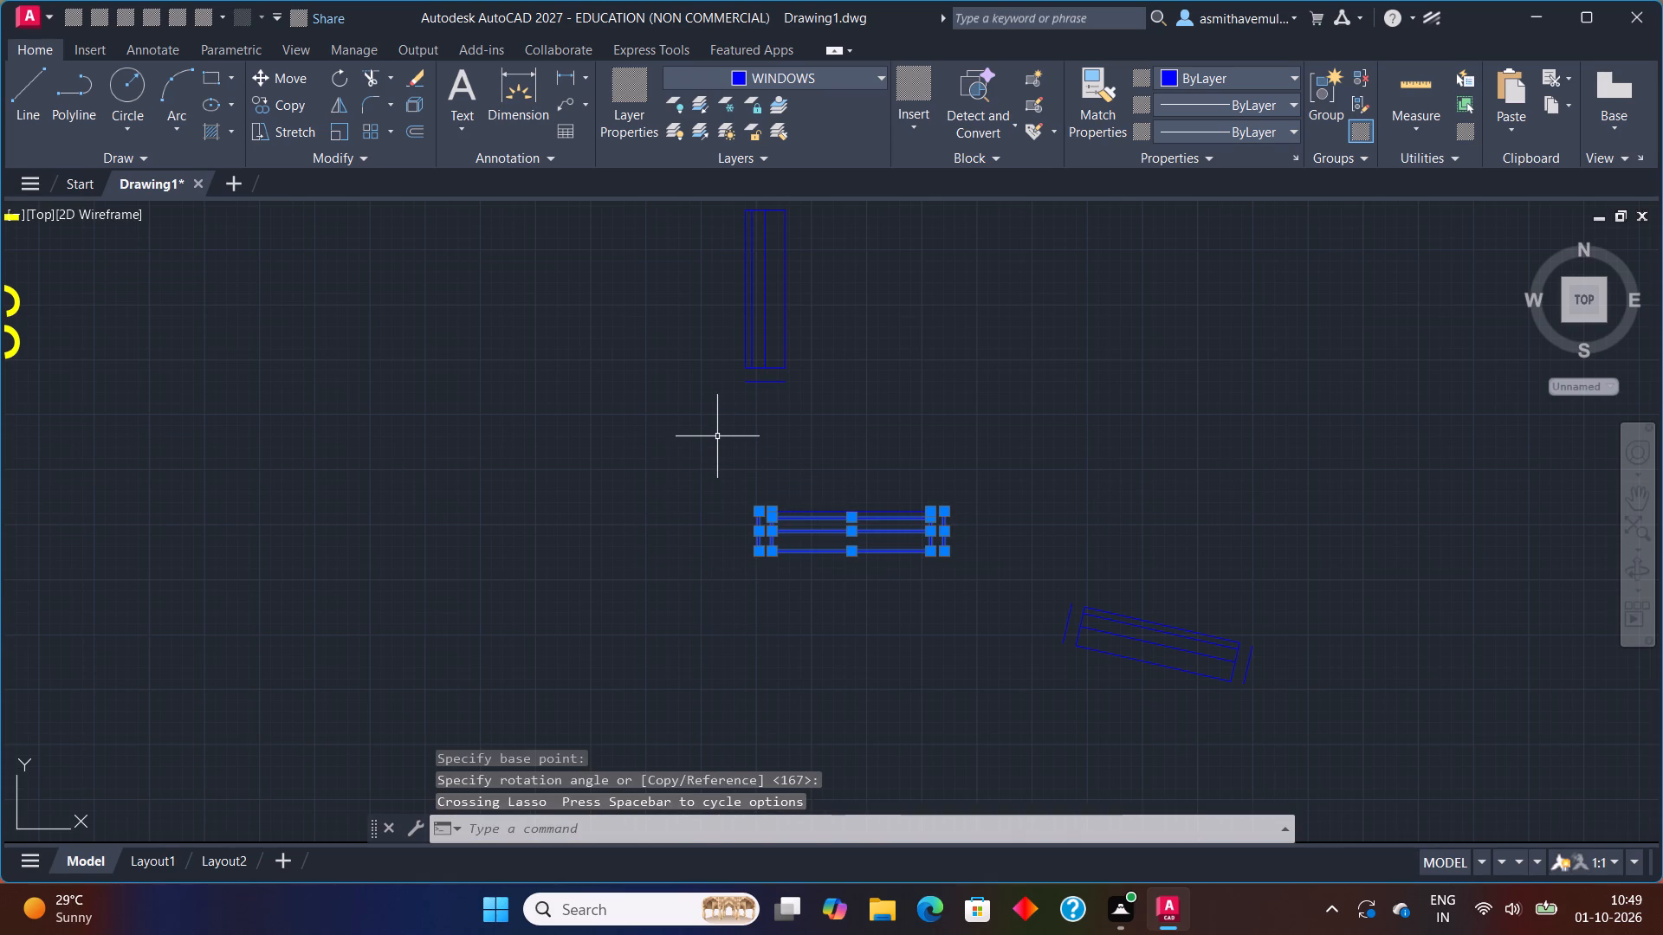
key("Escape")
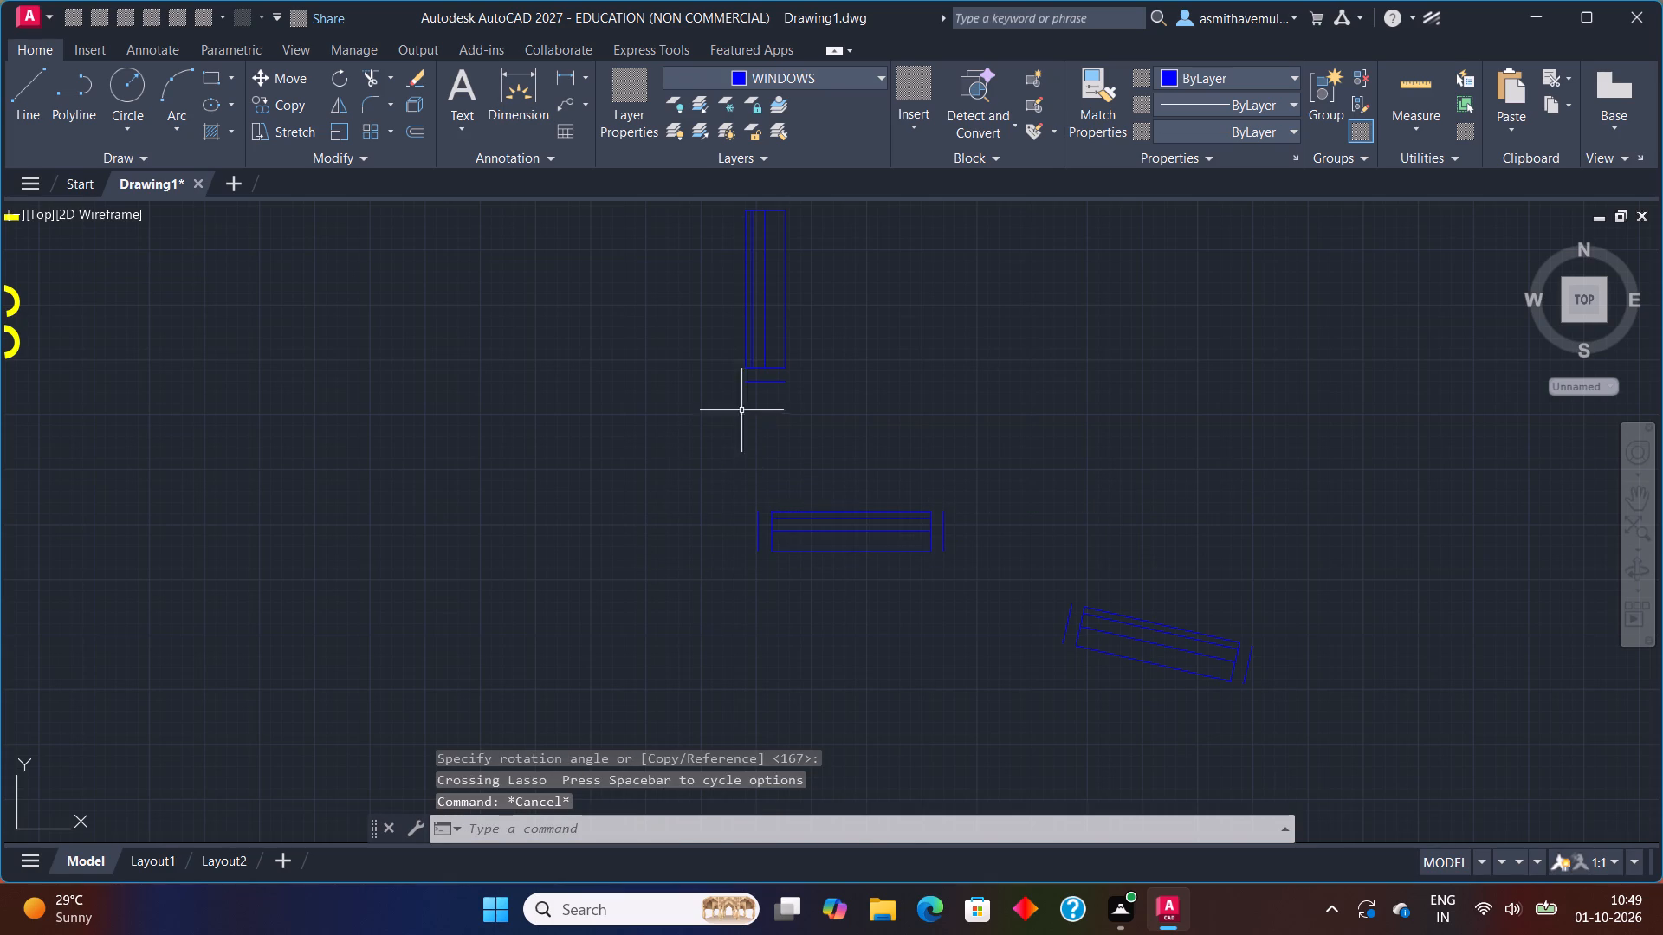
Move the newly horizontal window by its upper-left corner onto the inner line of the lower-right room's bottom exterior wall.
left_click_drag(993, 441, 928, 617)
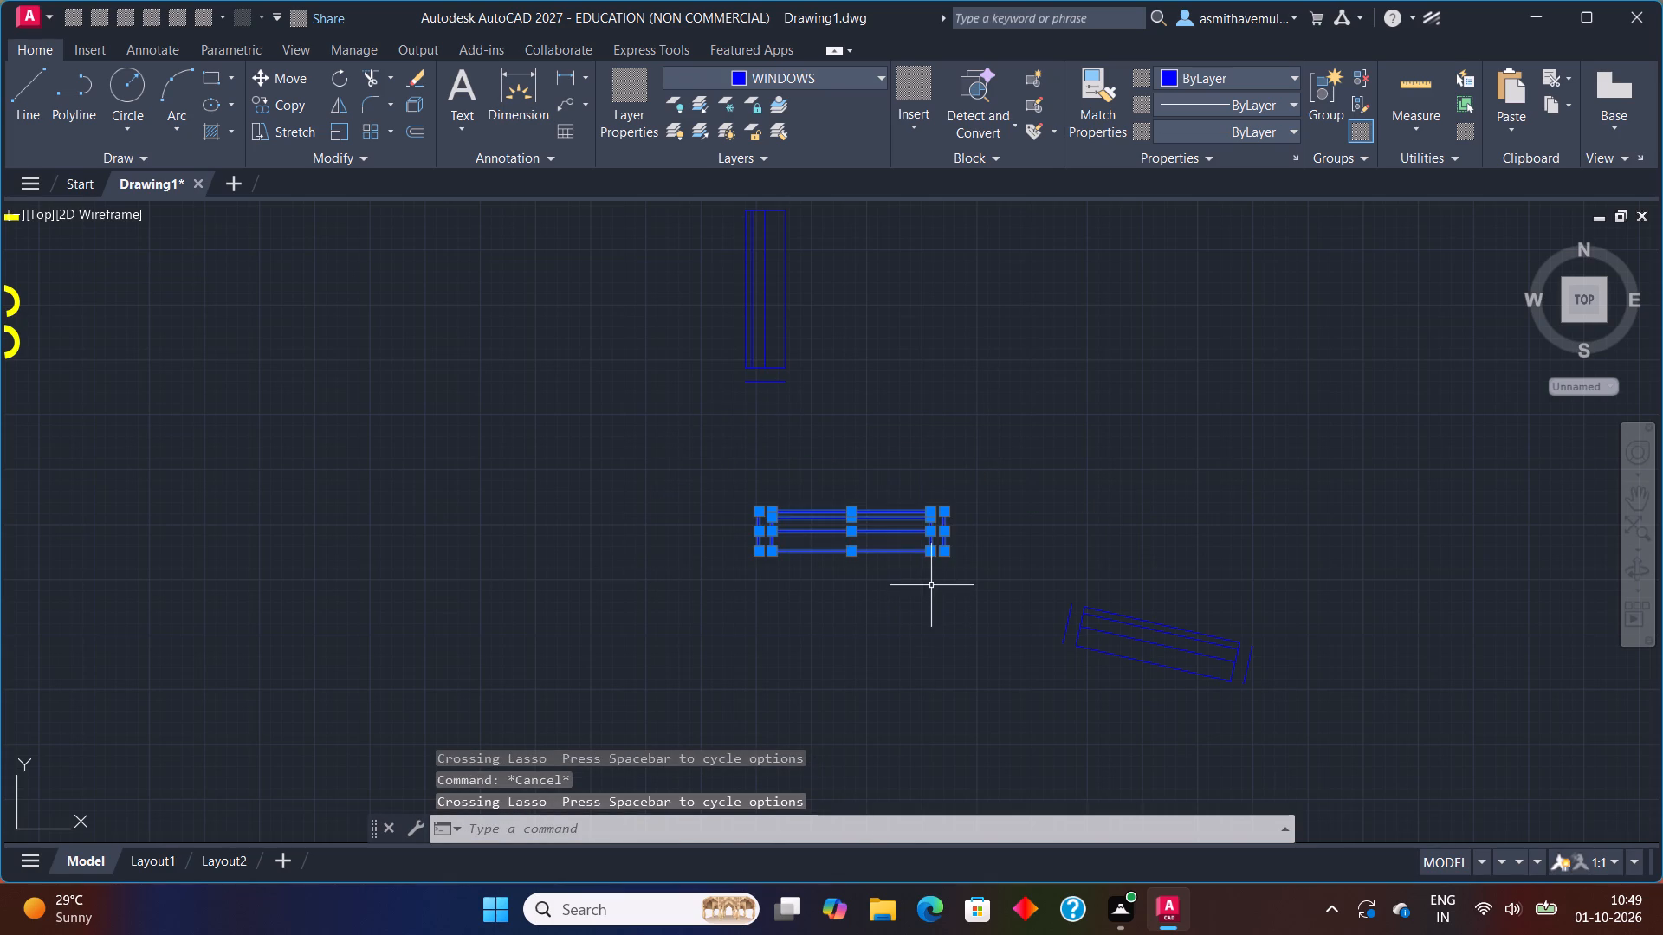
key("m")
key("Return")
left_click(760, 510)
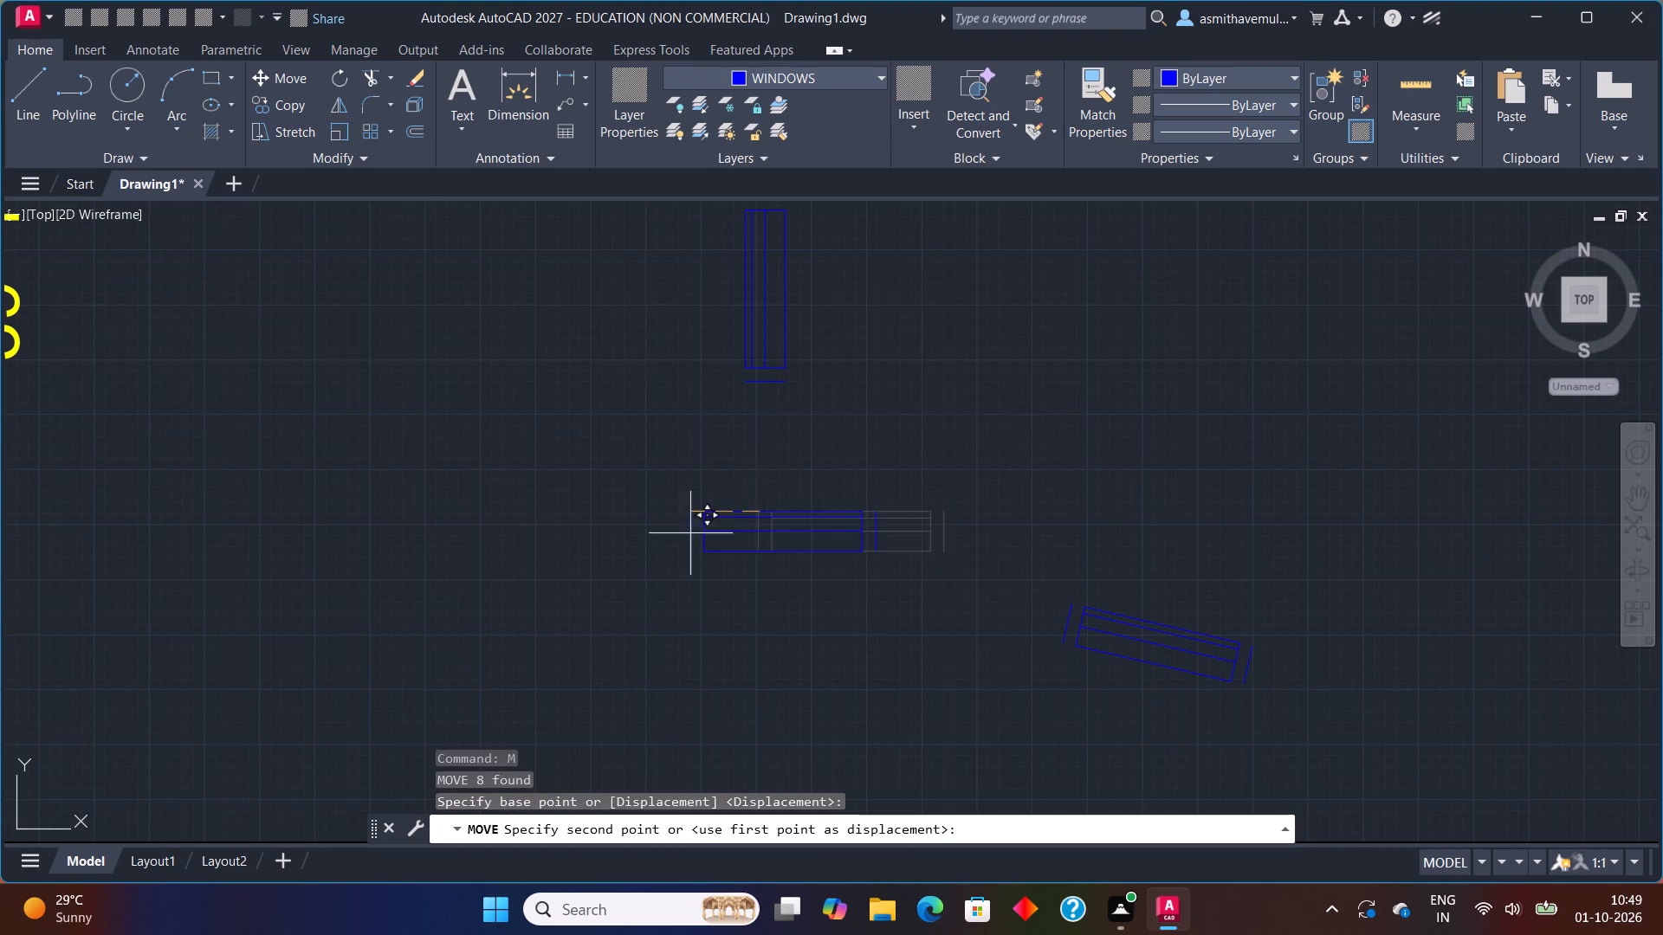
scroll(292, 547, "down", 3)
middle_click_drag(288, 547, 469, 500)
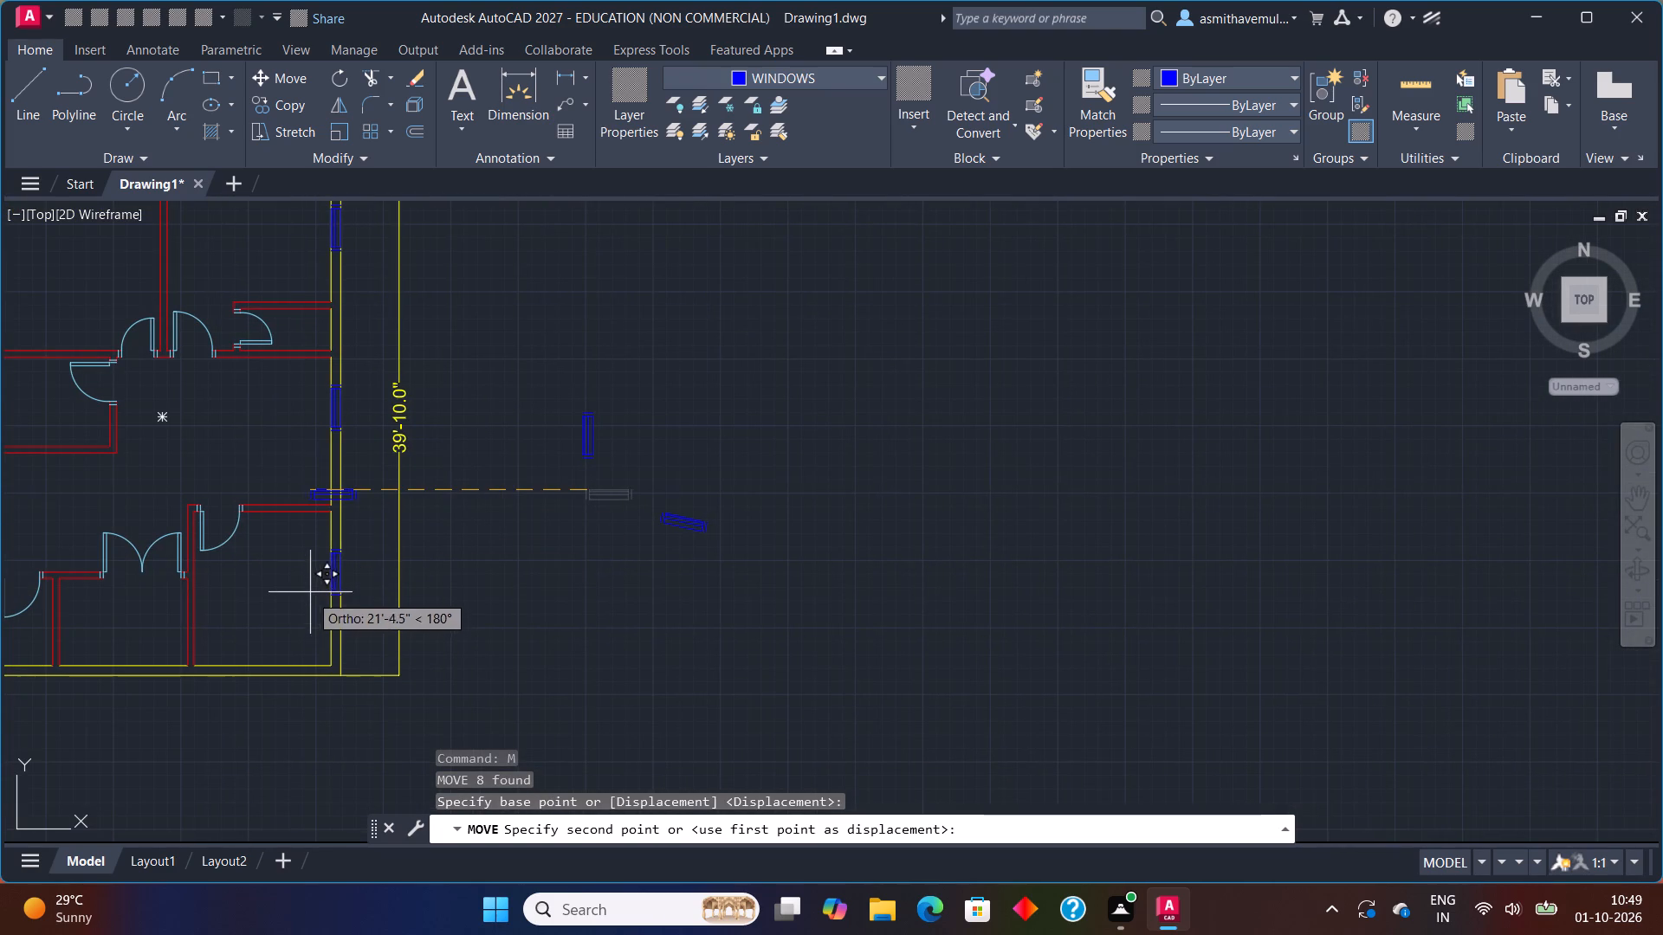
key("F8")
scroll(259, 685, "up", 2)
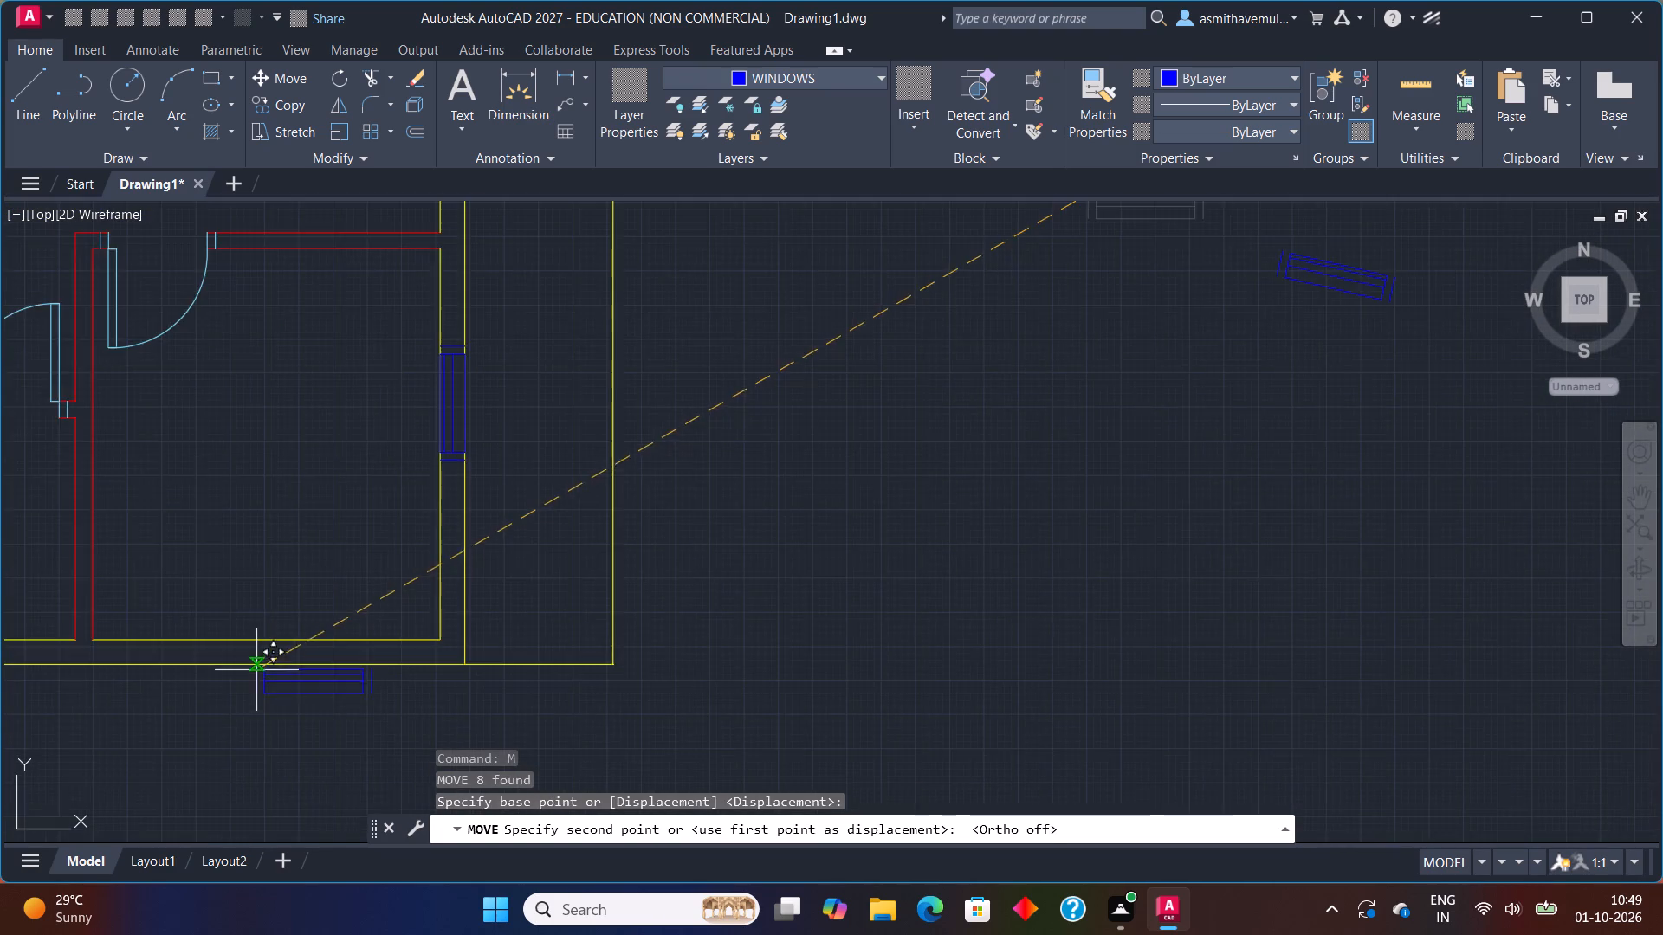
scroll(256, 661, "up", 1)
middle_click_drag(244, 633, 501, 584)
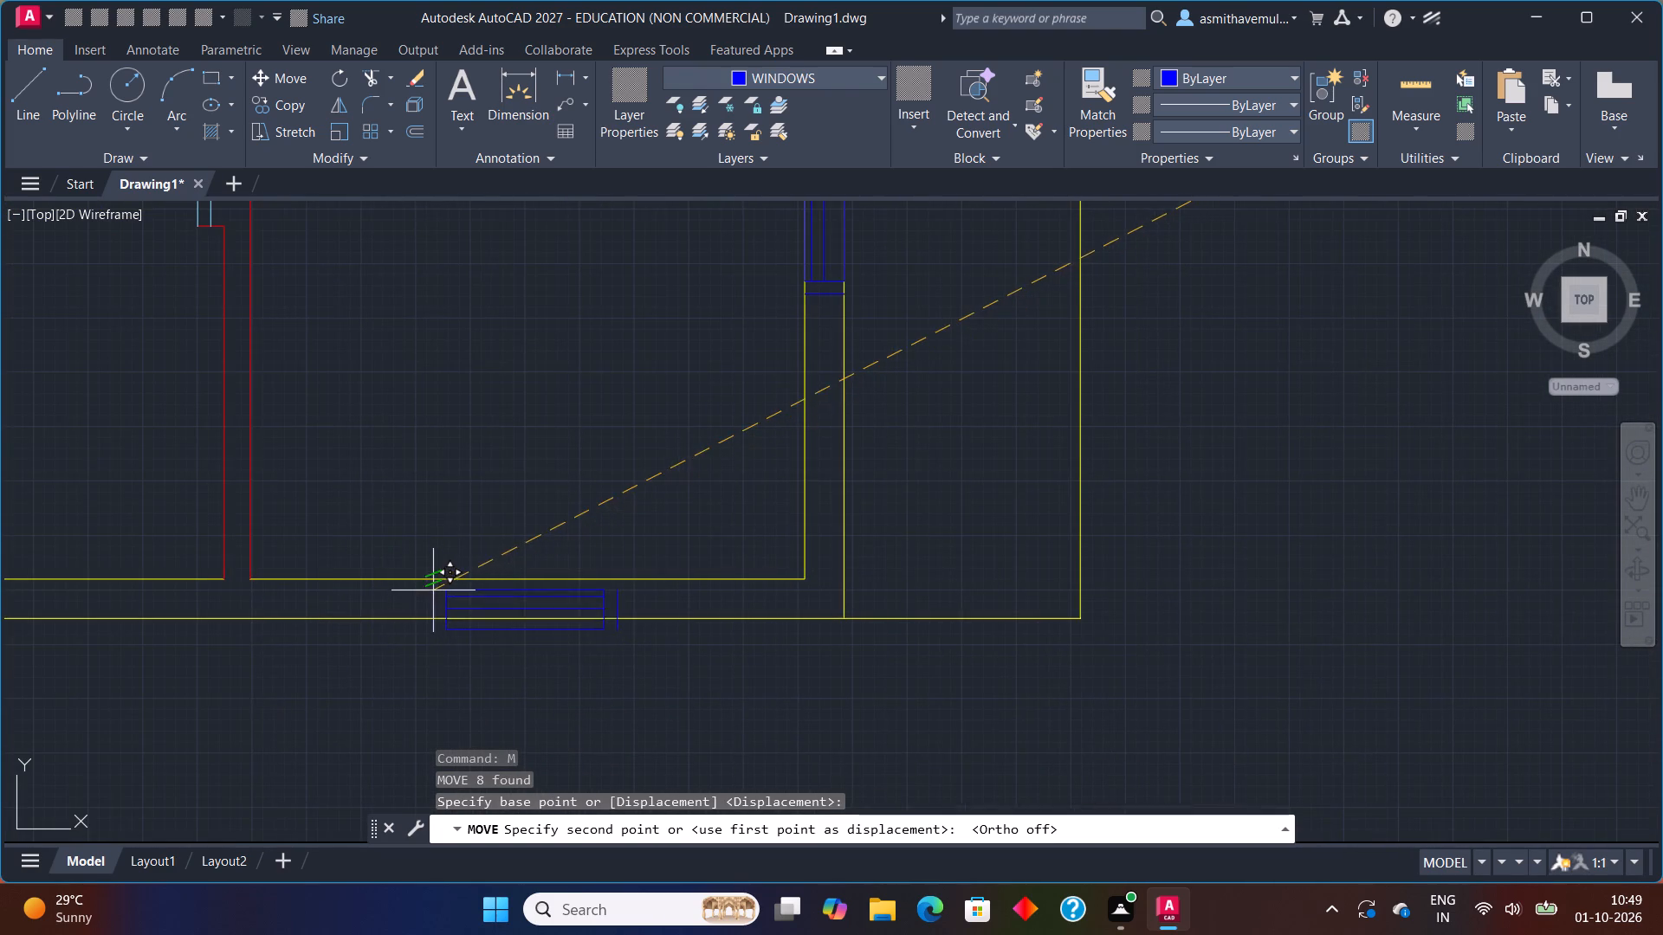
scroll(432, 591, "up", 2)
left_click(404, 566)
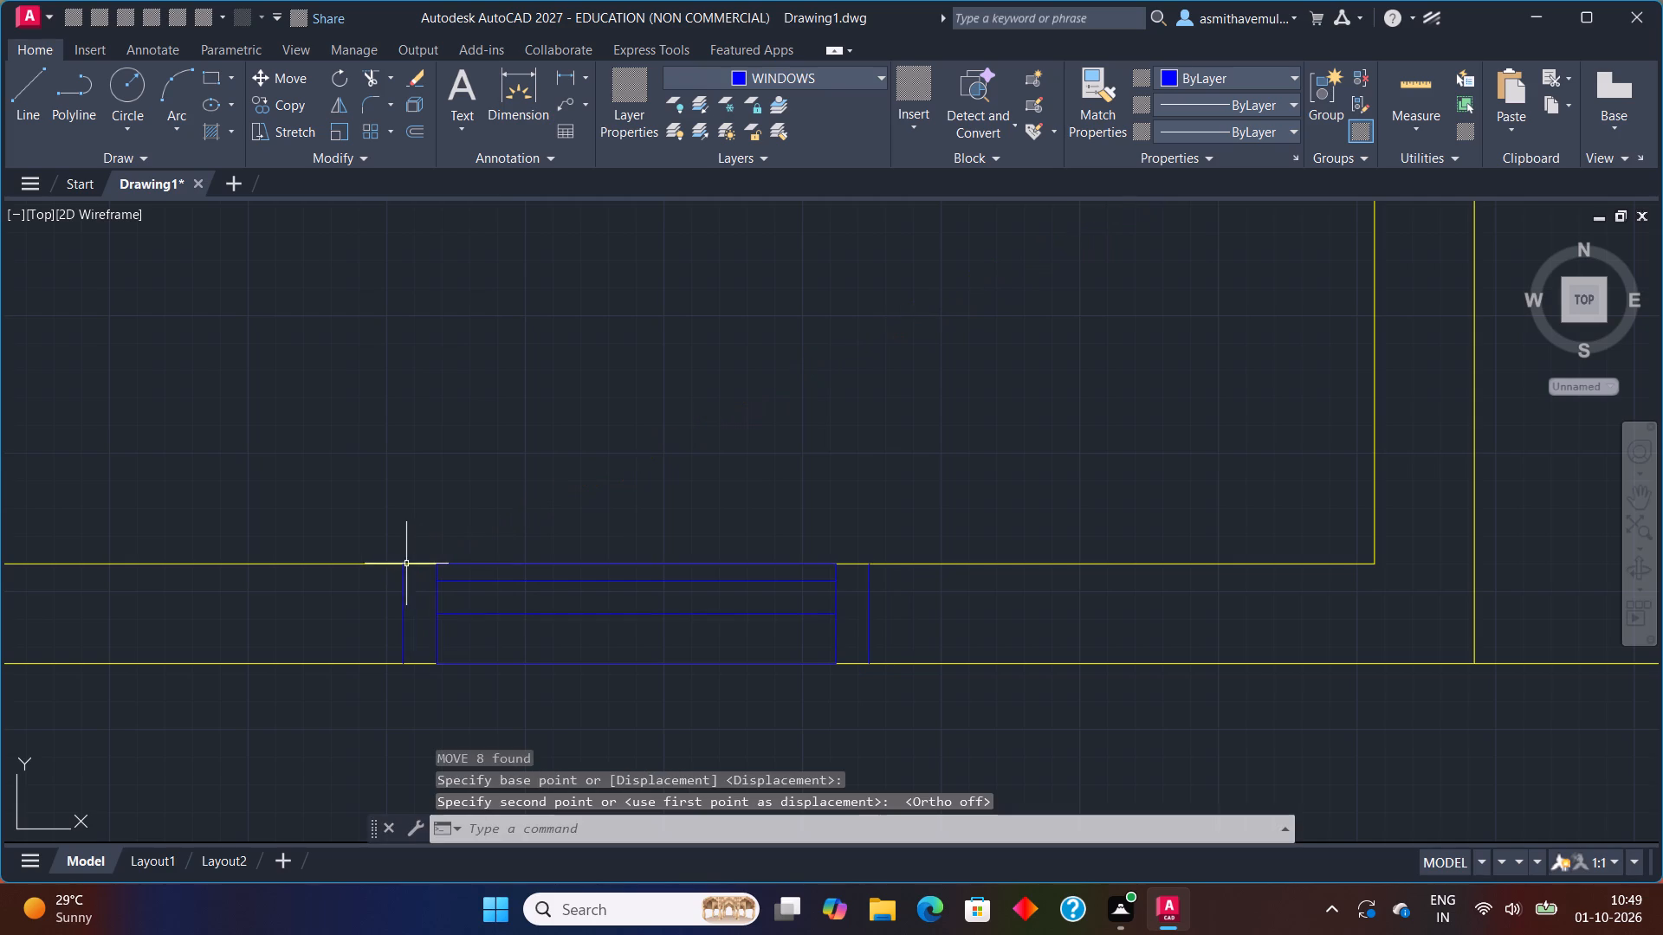
Rotate the remaining loose vertical window 180 degrees about its lower-left corner.
scroll(555, 456, "down", 6)
scroll(555, 454, "up", 1)
middle_click_drag(554, 448, 618, 557)
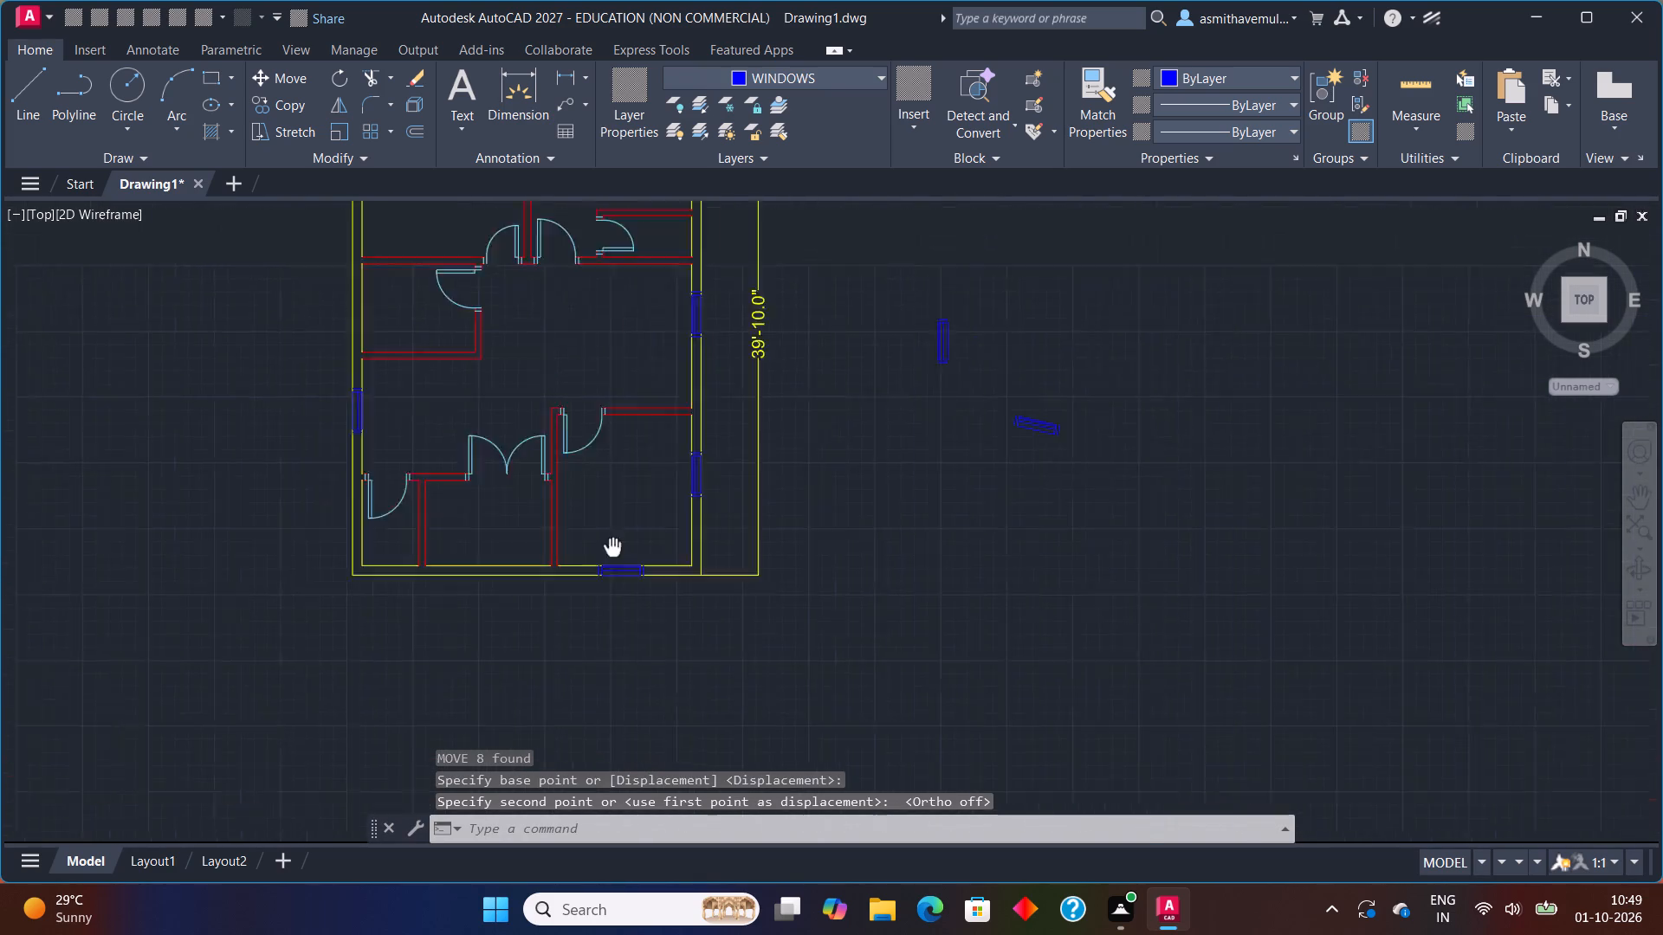
middle_click_drag(618, 557, 657, 613)
middle_click_drag(643, 481, 643, 655)
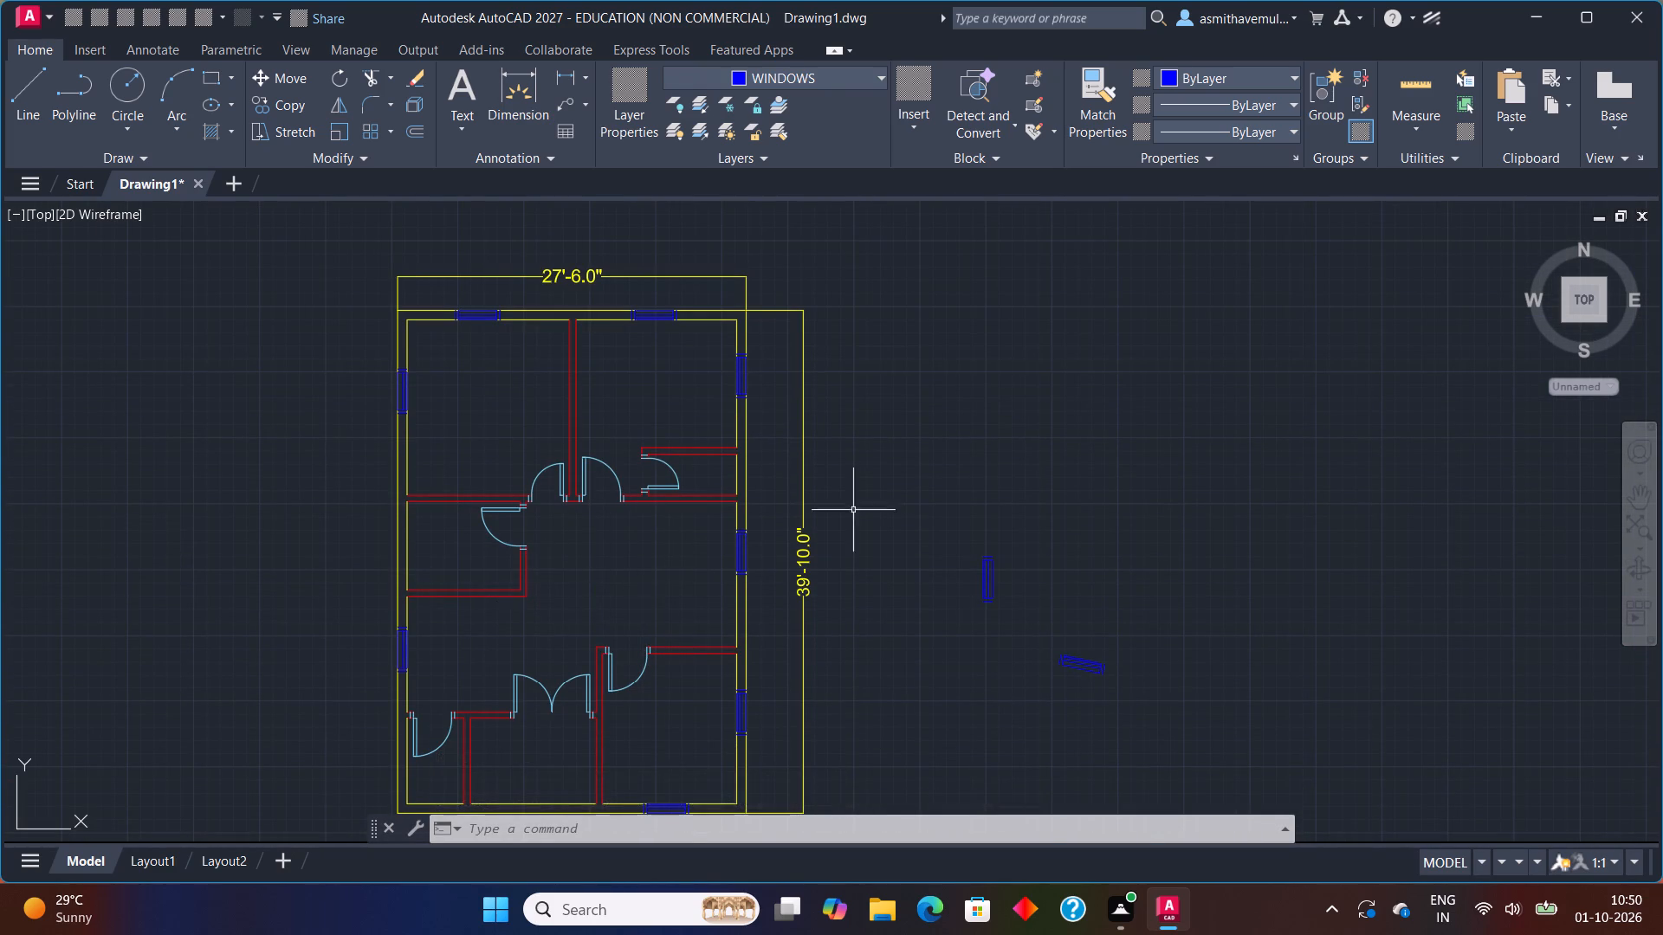
scroll(987, 532, "up", 2)
middle_click_drag(942, 577, 940, 548)
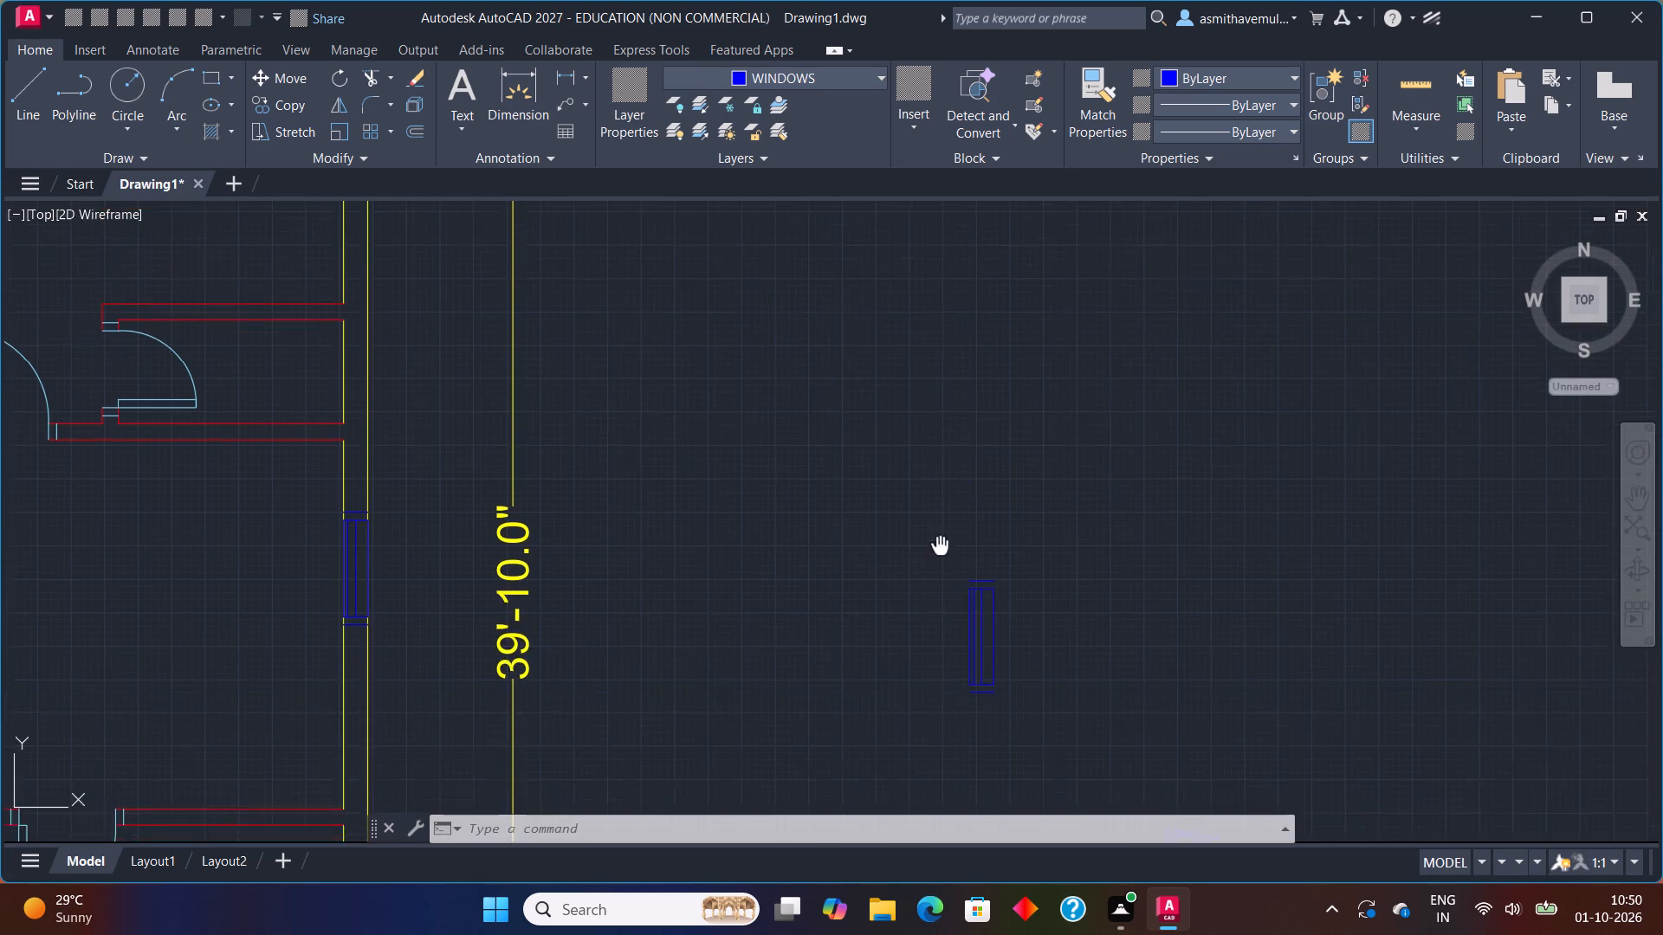
middle_click_drag(940, 548, 940, 437)
scroll(968, 429, "up", 2)
scroll(973, 416, "down", 2)
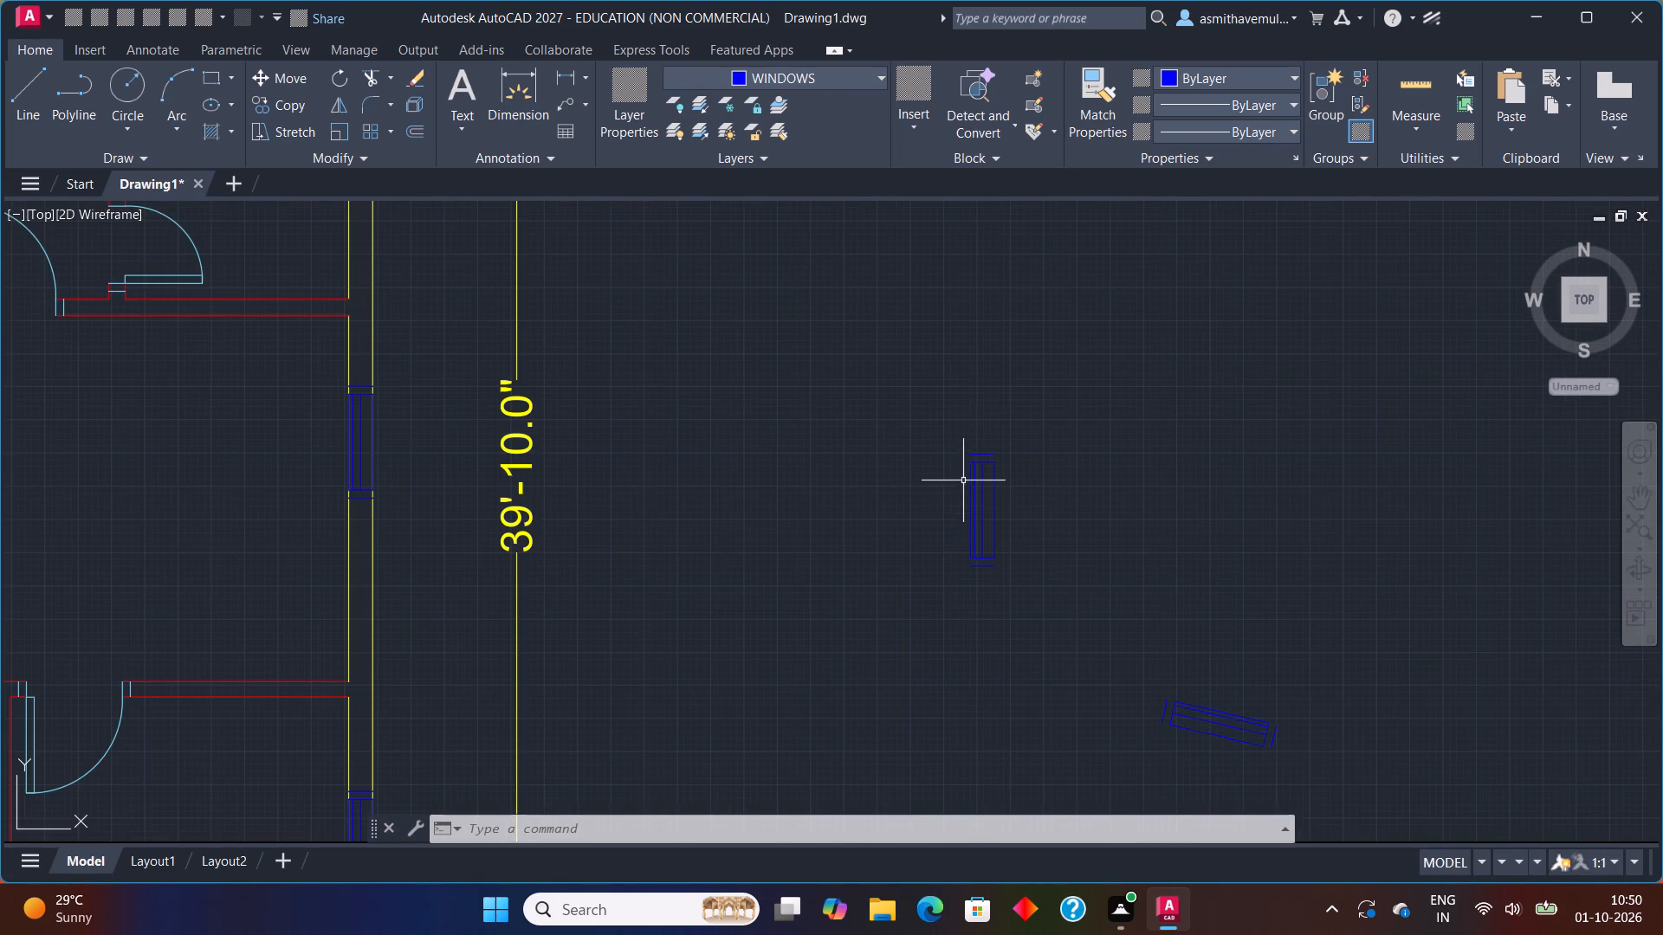
middle_click_drag(963, 476, 931, 459)
left_click_drag(1049, 407, 1070, 675)
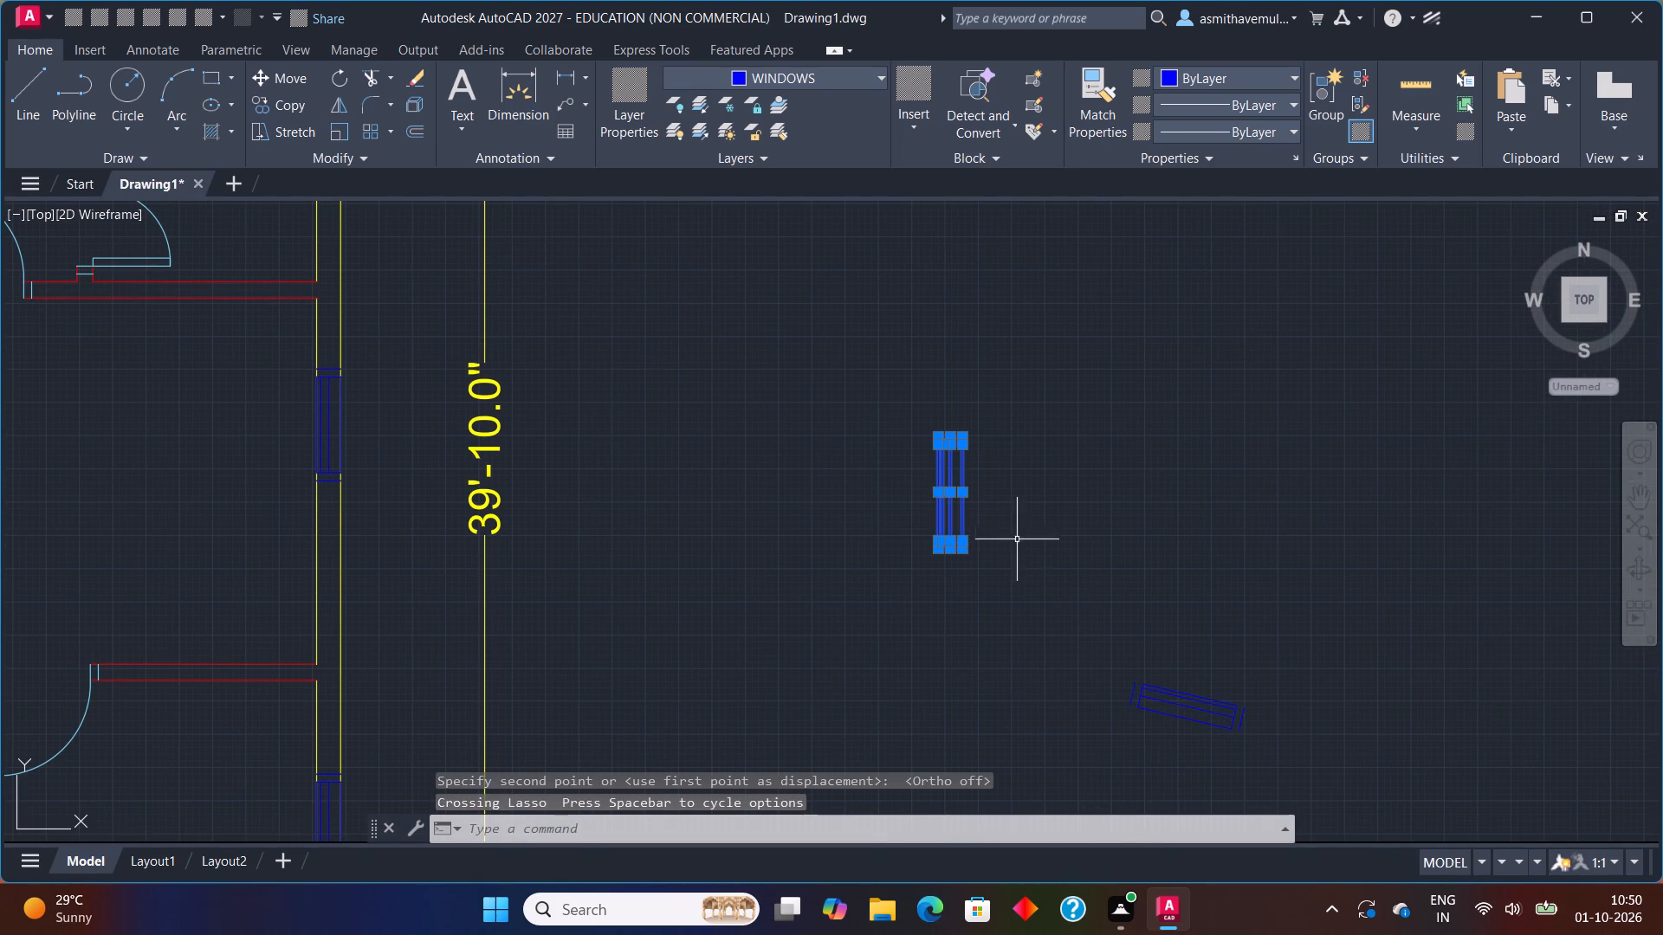
key("r")
key("o")
key("Return")
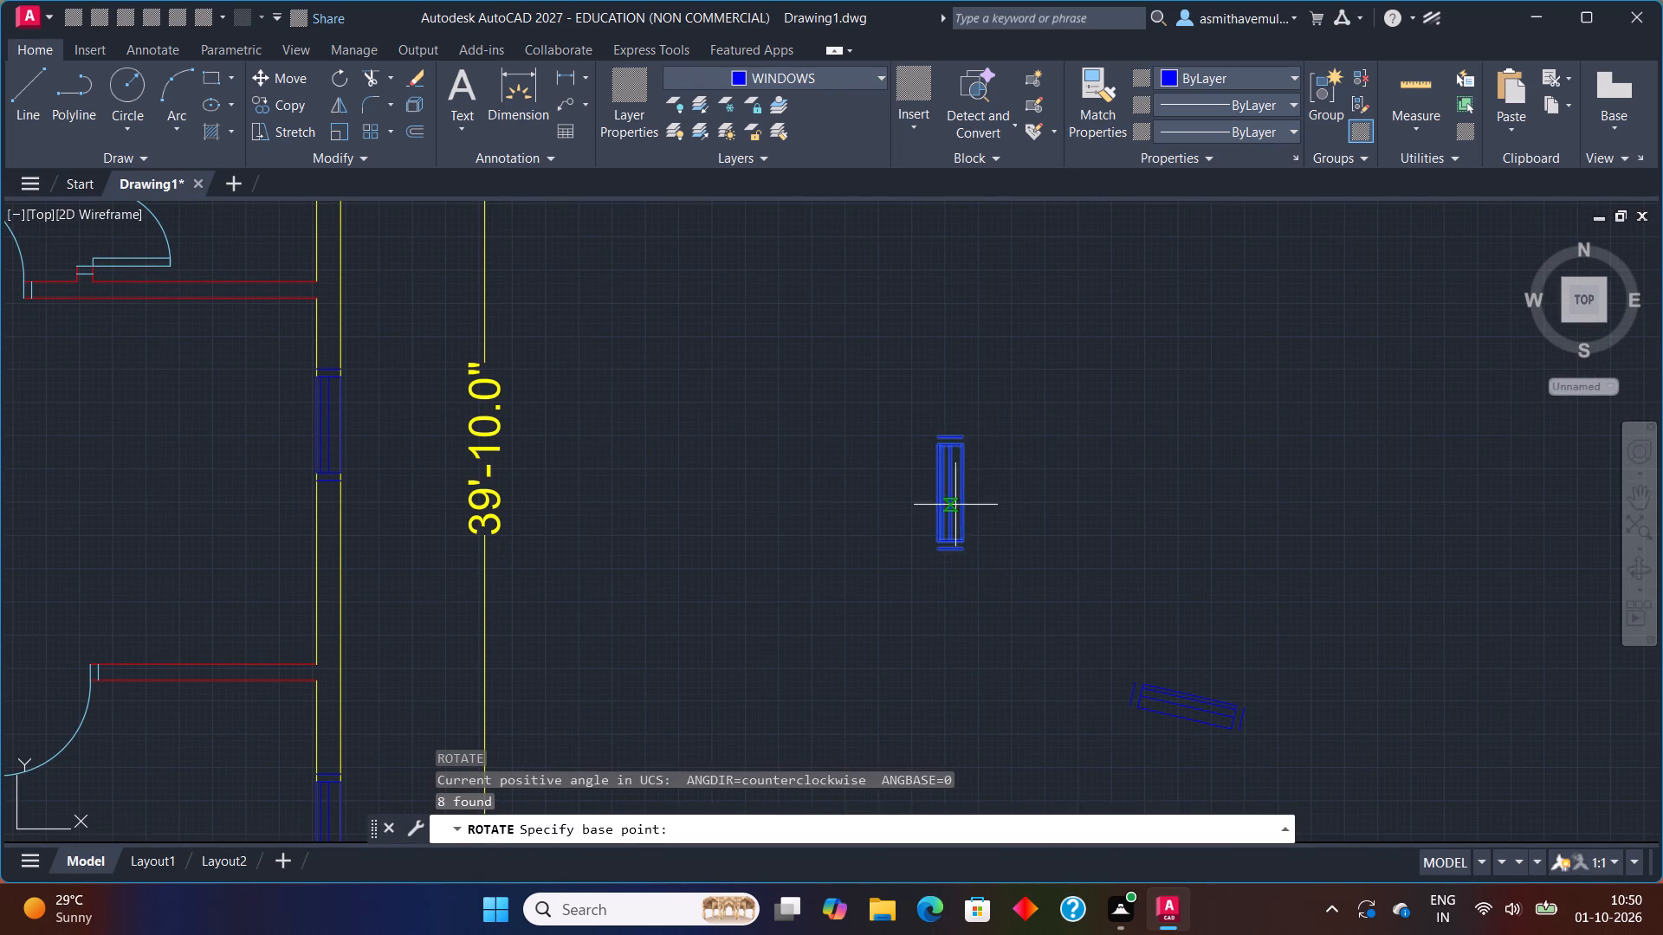
scroll(955, 505, "up", 2)
left_click(912, 618)
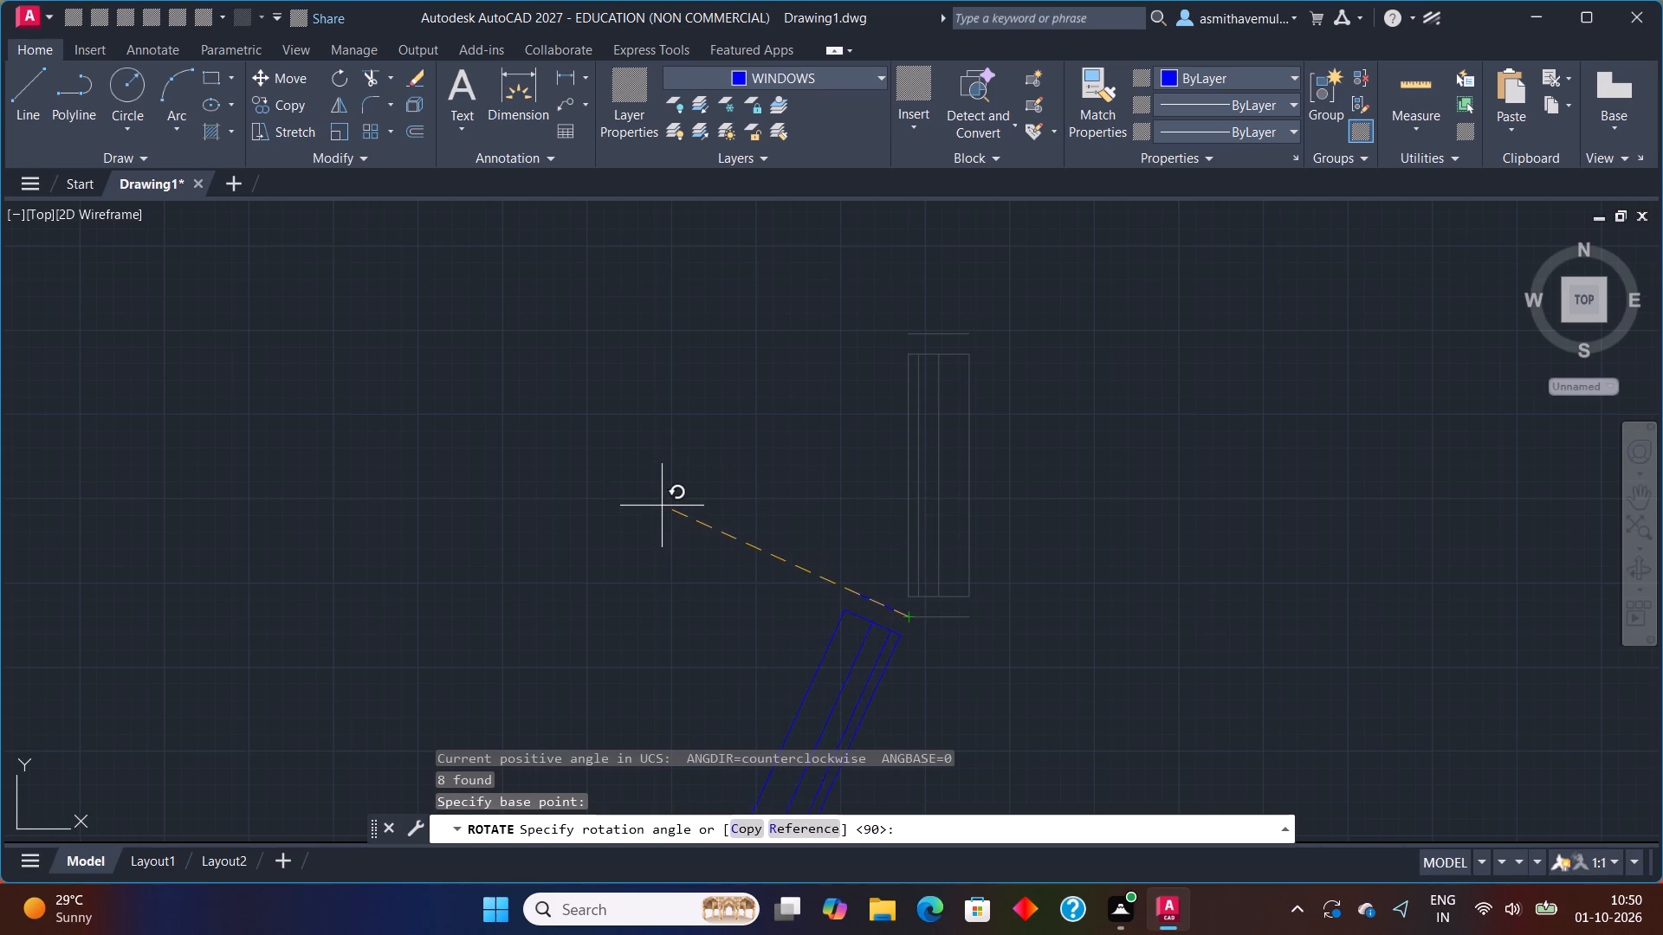
key("F8")
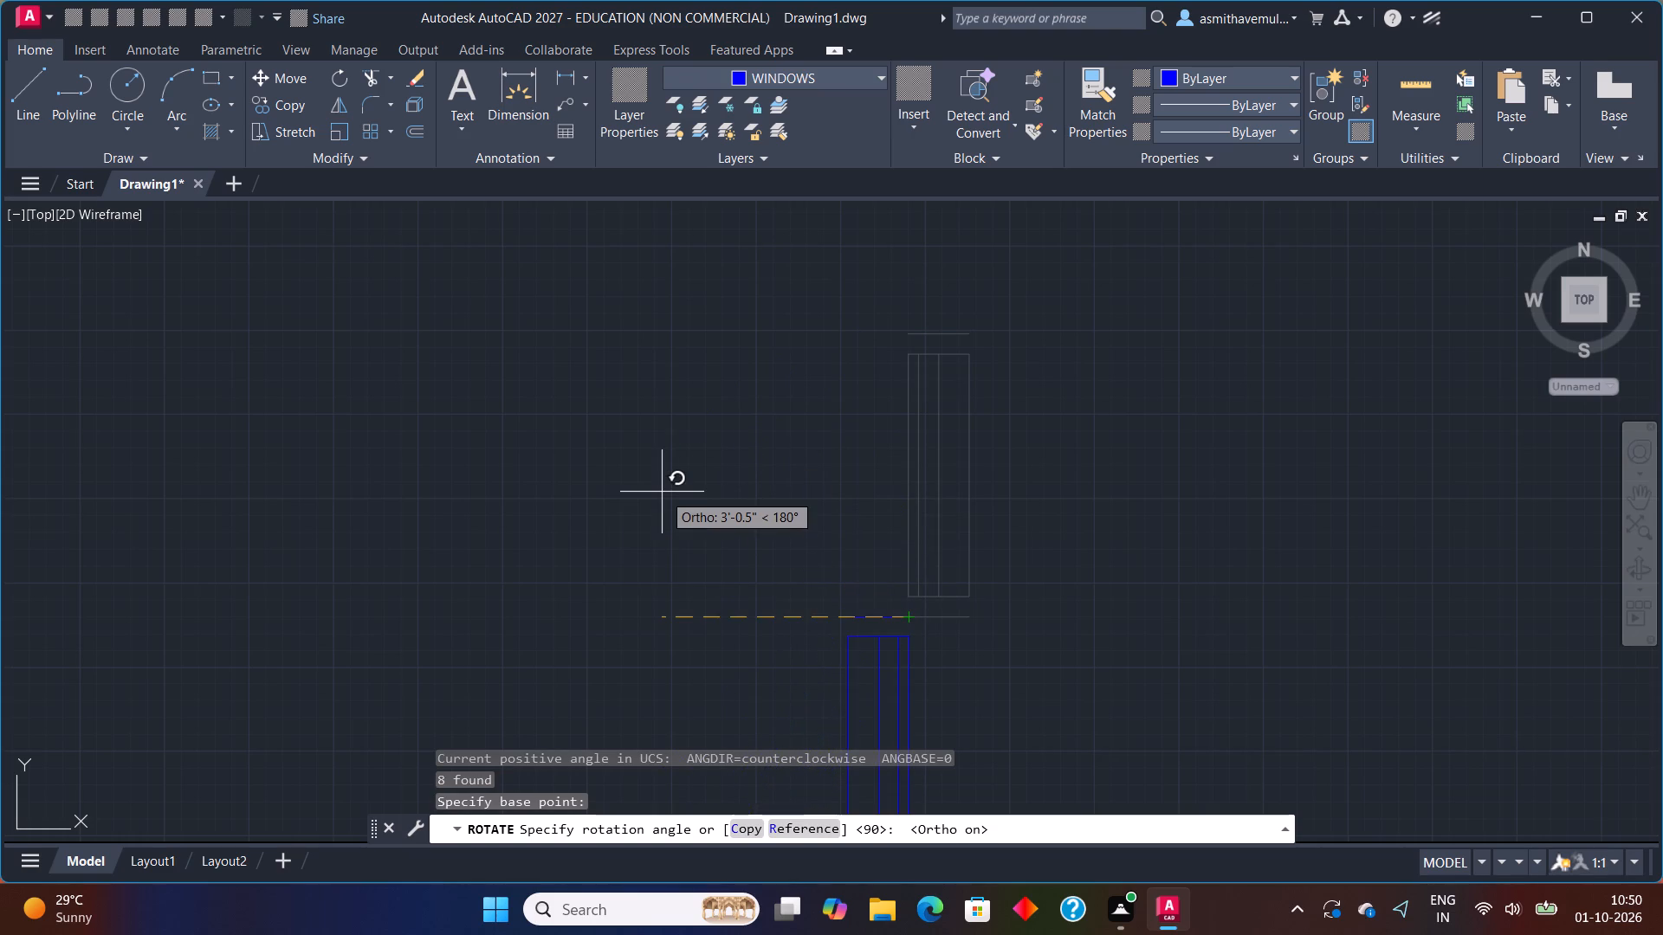
left_click(663, 493)
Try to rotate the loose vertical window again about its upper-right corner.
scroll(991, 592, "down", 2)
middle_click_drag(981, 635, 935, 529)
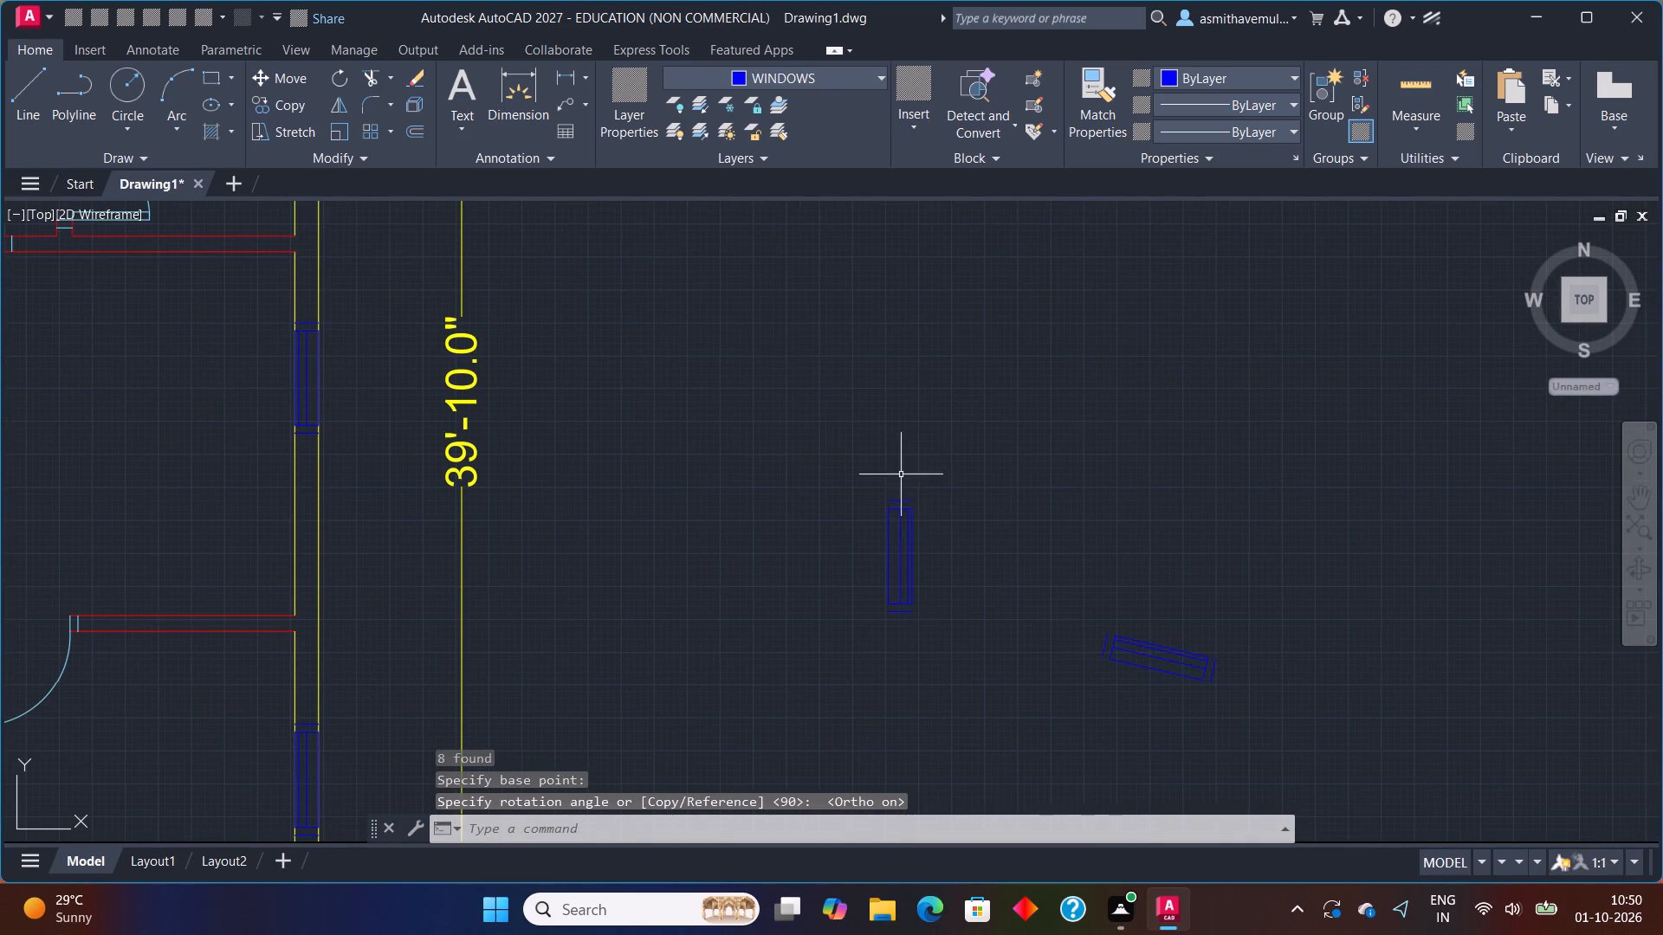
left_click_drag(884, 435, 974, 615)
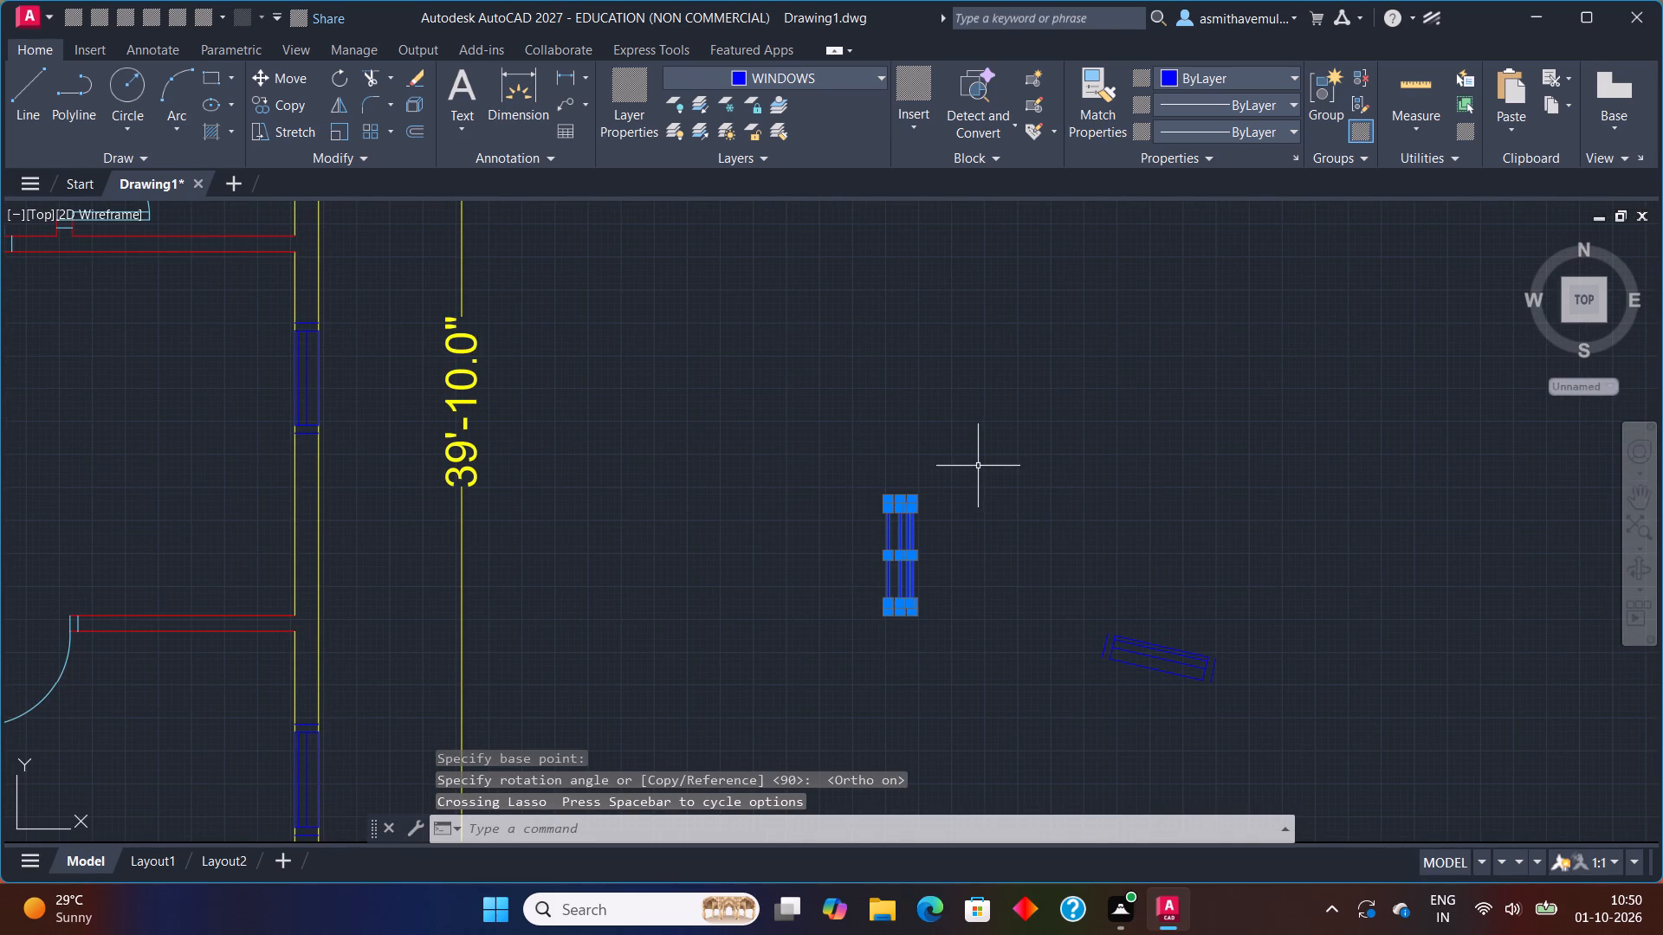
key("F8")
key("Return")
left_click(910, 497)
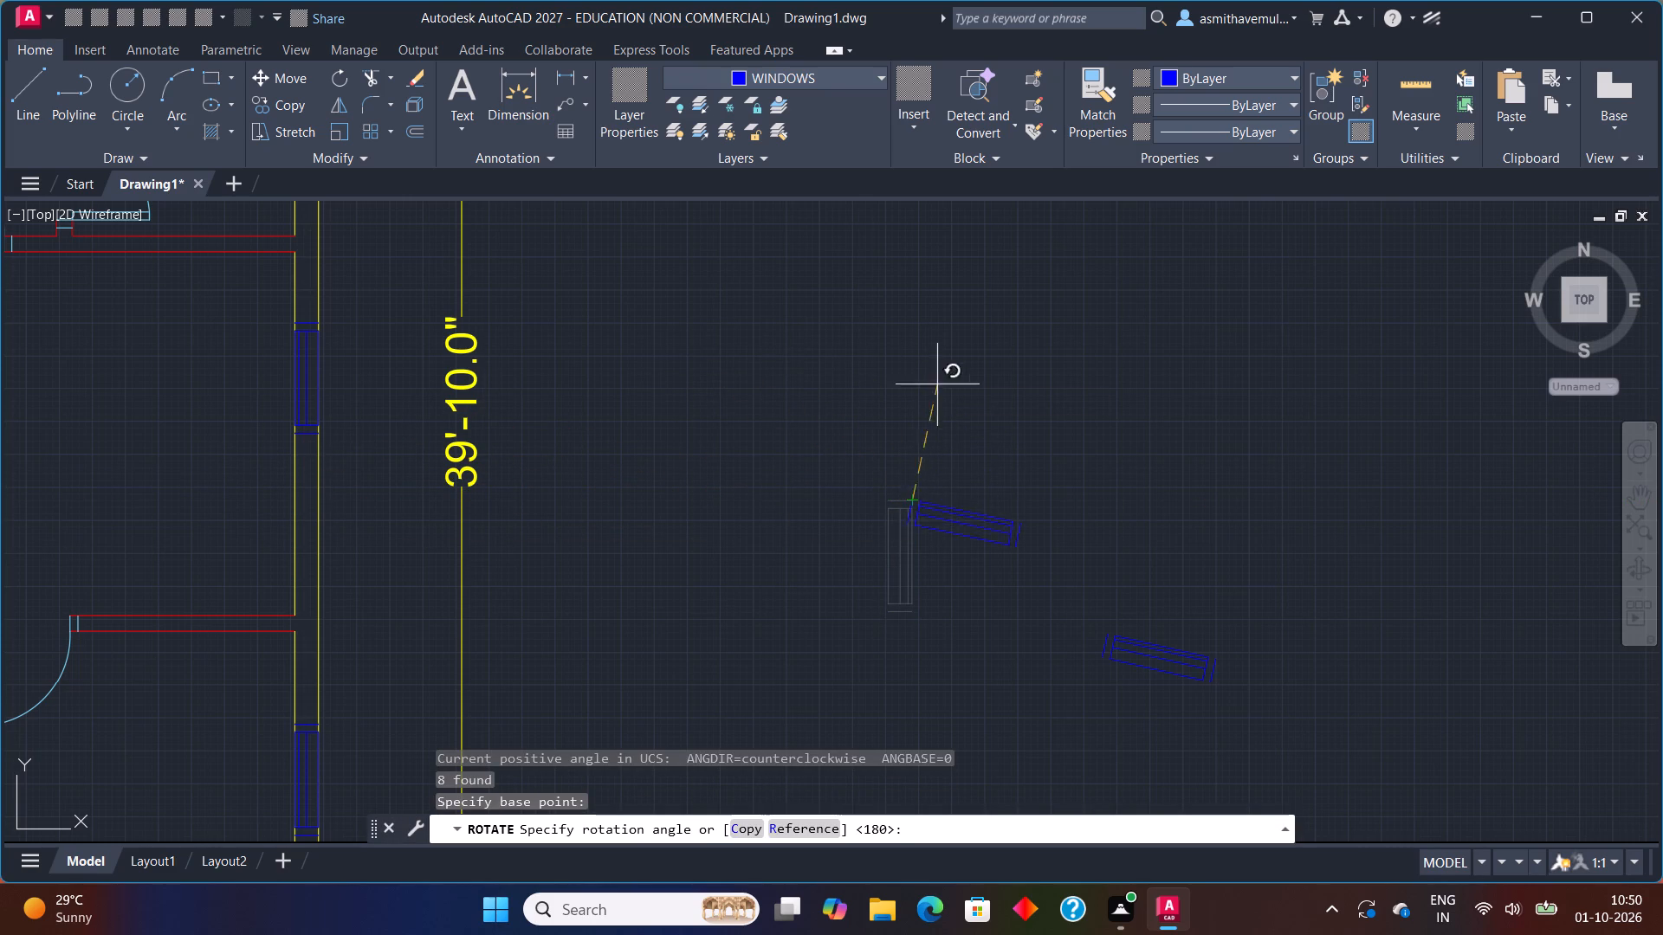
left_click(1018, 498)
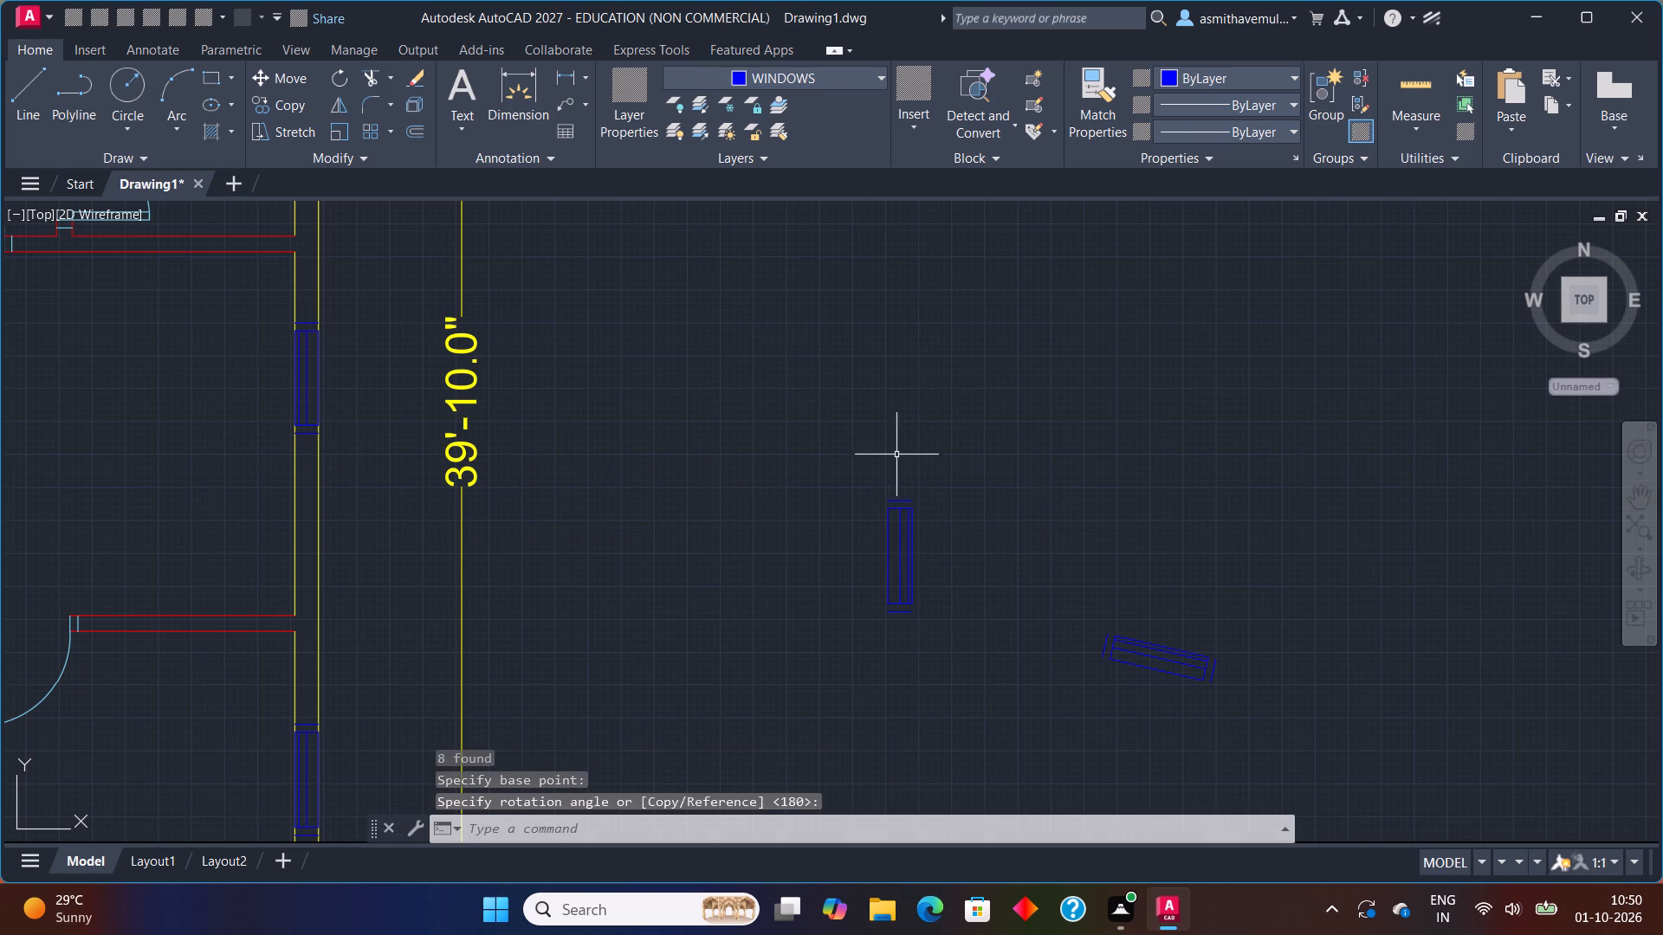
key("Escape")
Move the upright loose vertical window by its lower-right corner onto the inner line of the small middle-left room's left exterior wall.
left_click_drag(900, 446, 944, 629)
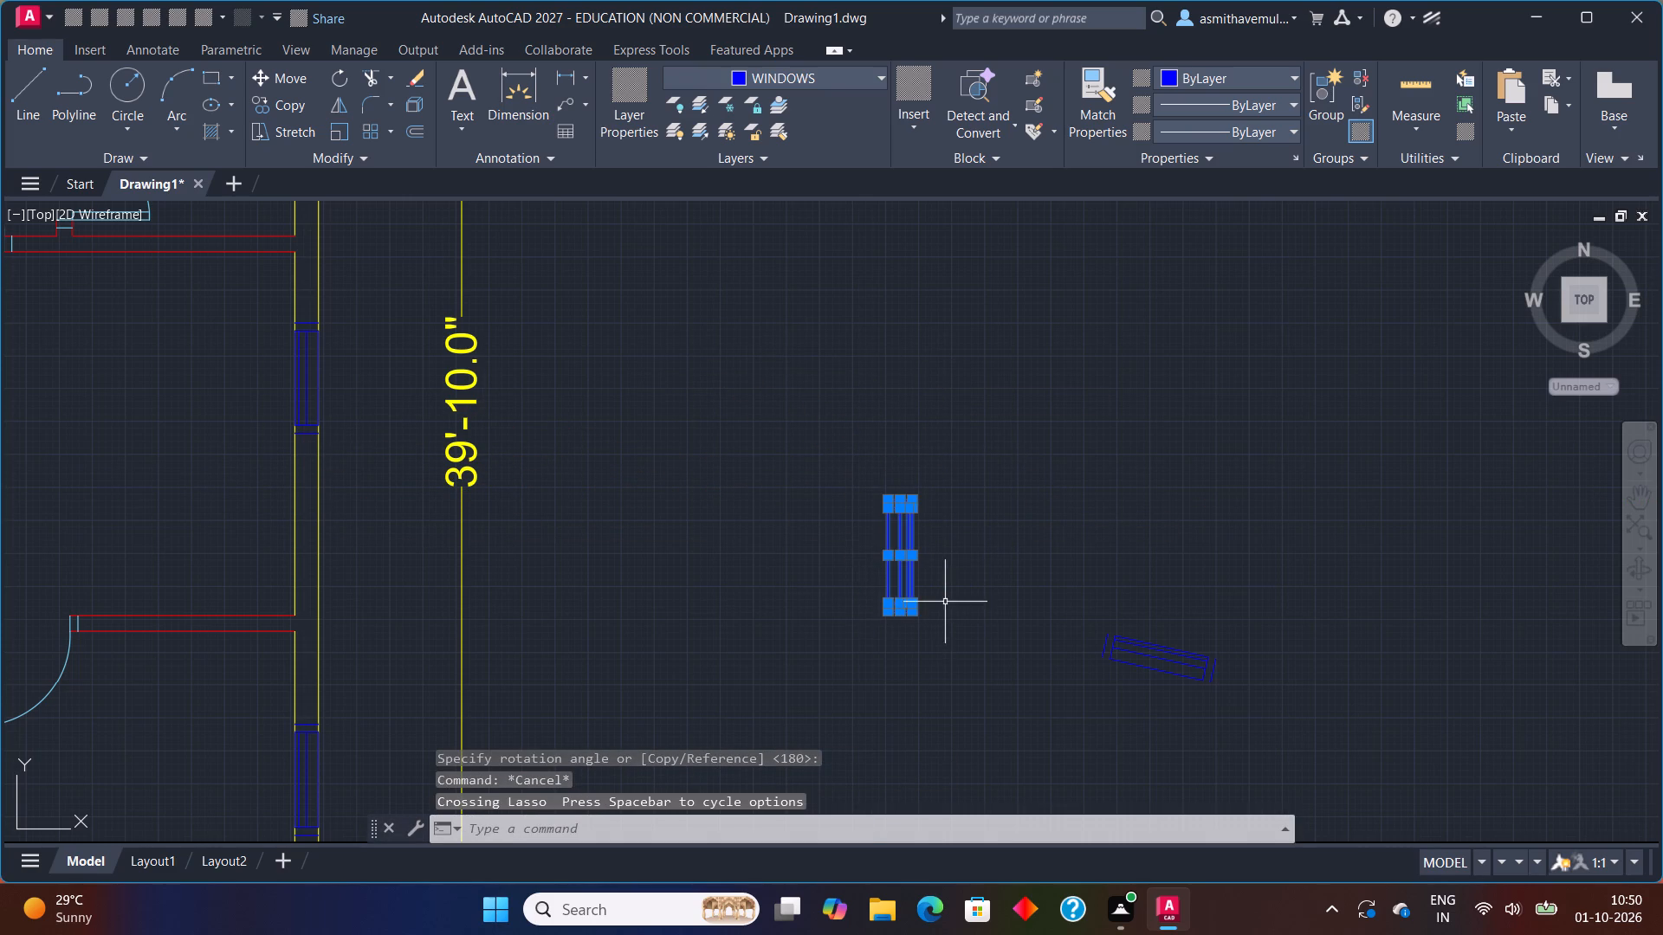
key("m")
key("Return")
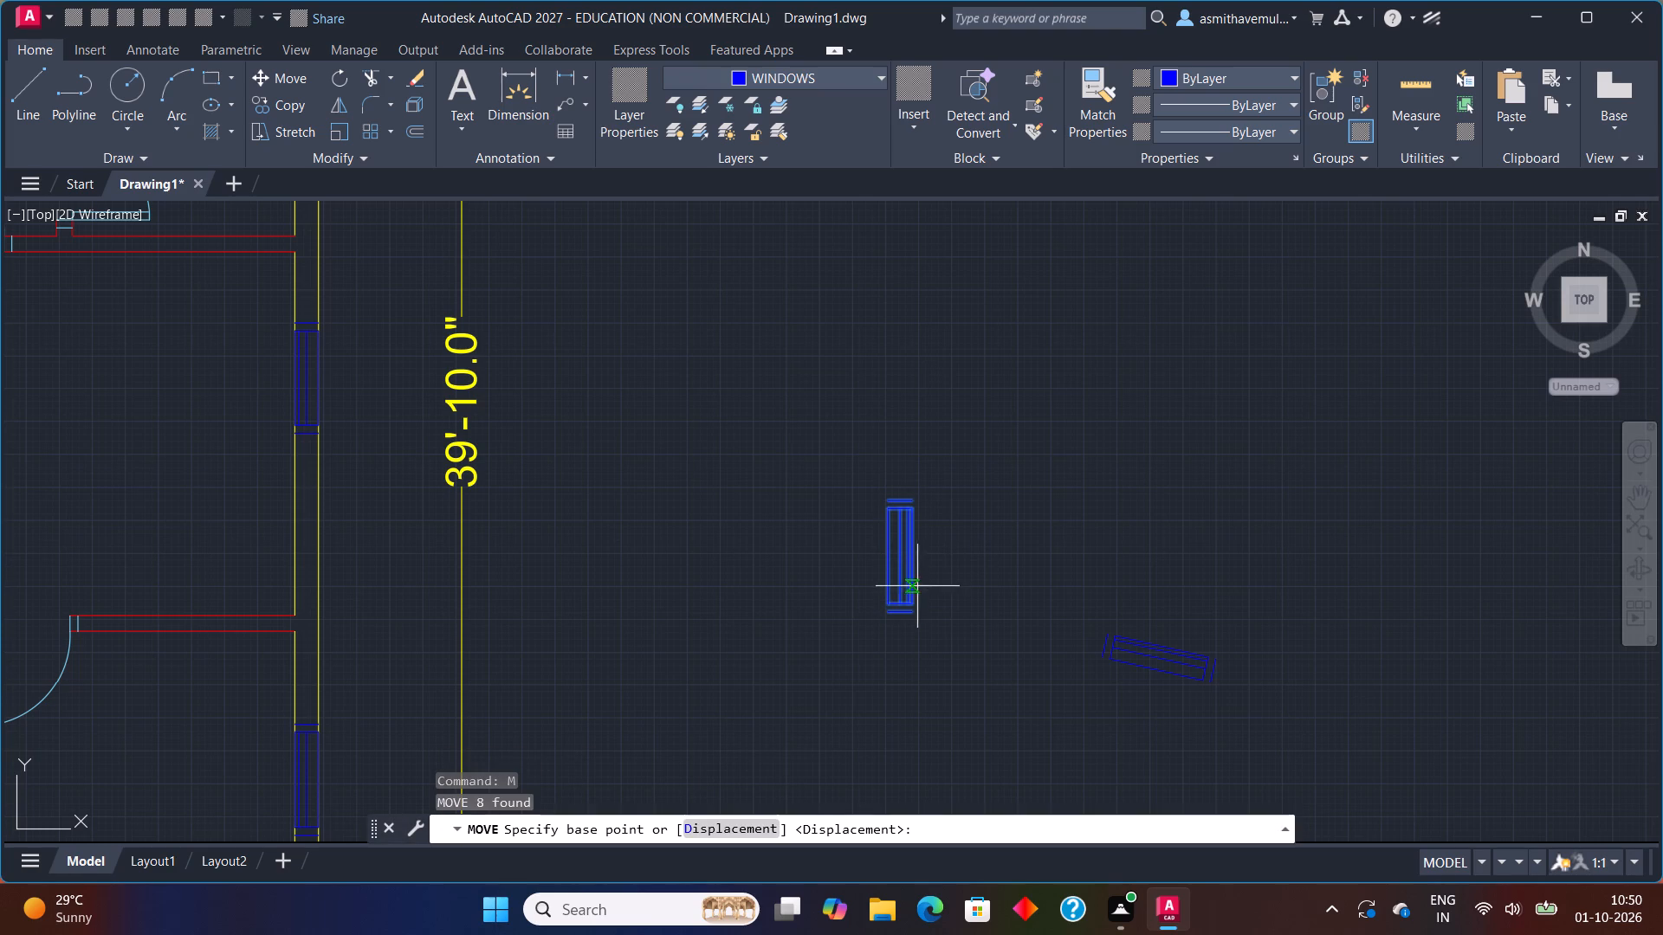
left_click(917, 614)
key("F8")
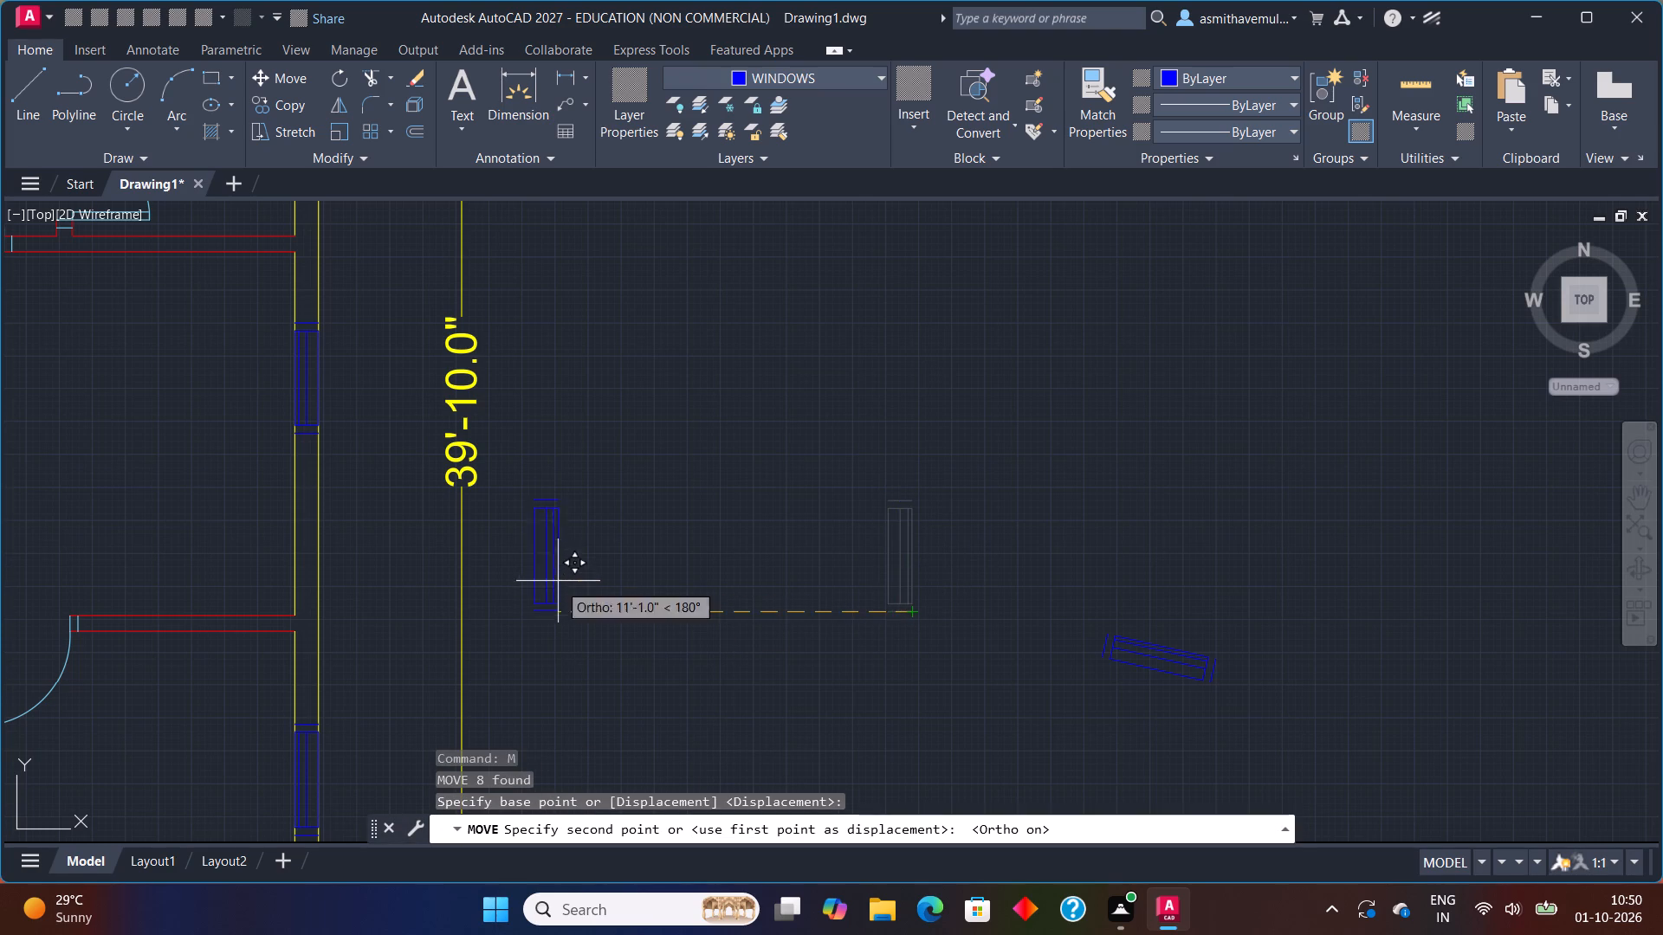
middle_click_drag(138, 560, 889, 556)
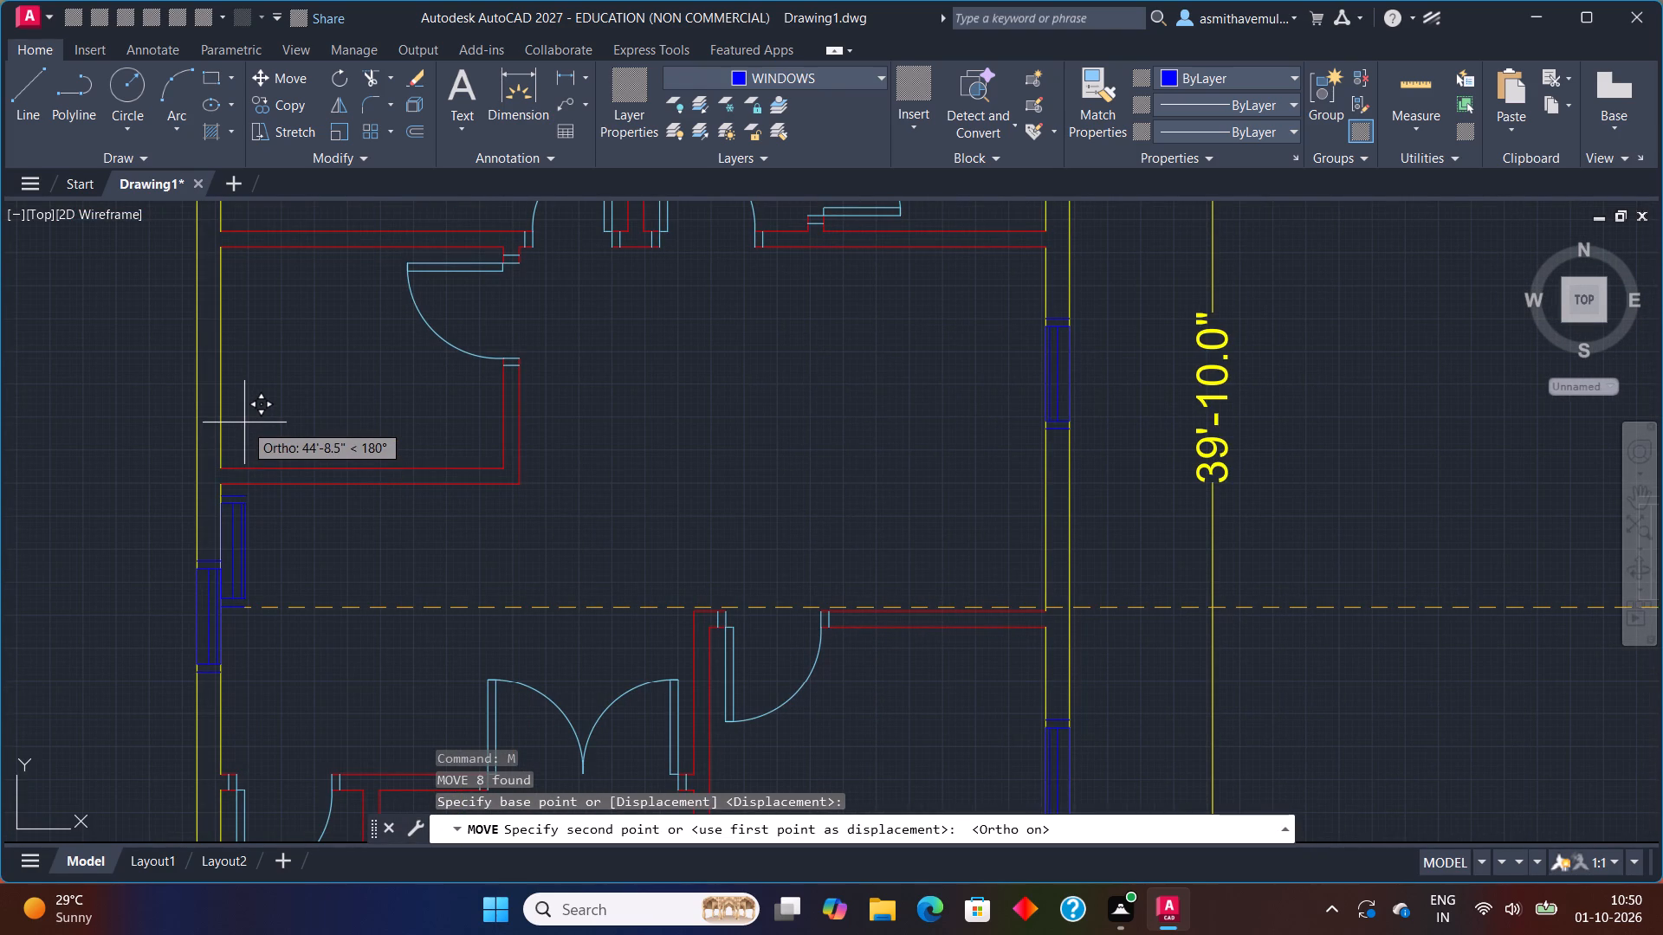
key("F8")
scroll(229, 367, "up", 1)
middle_click_drag(226, 371, 228, 388)
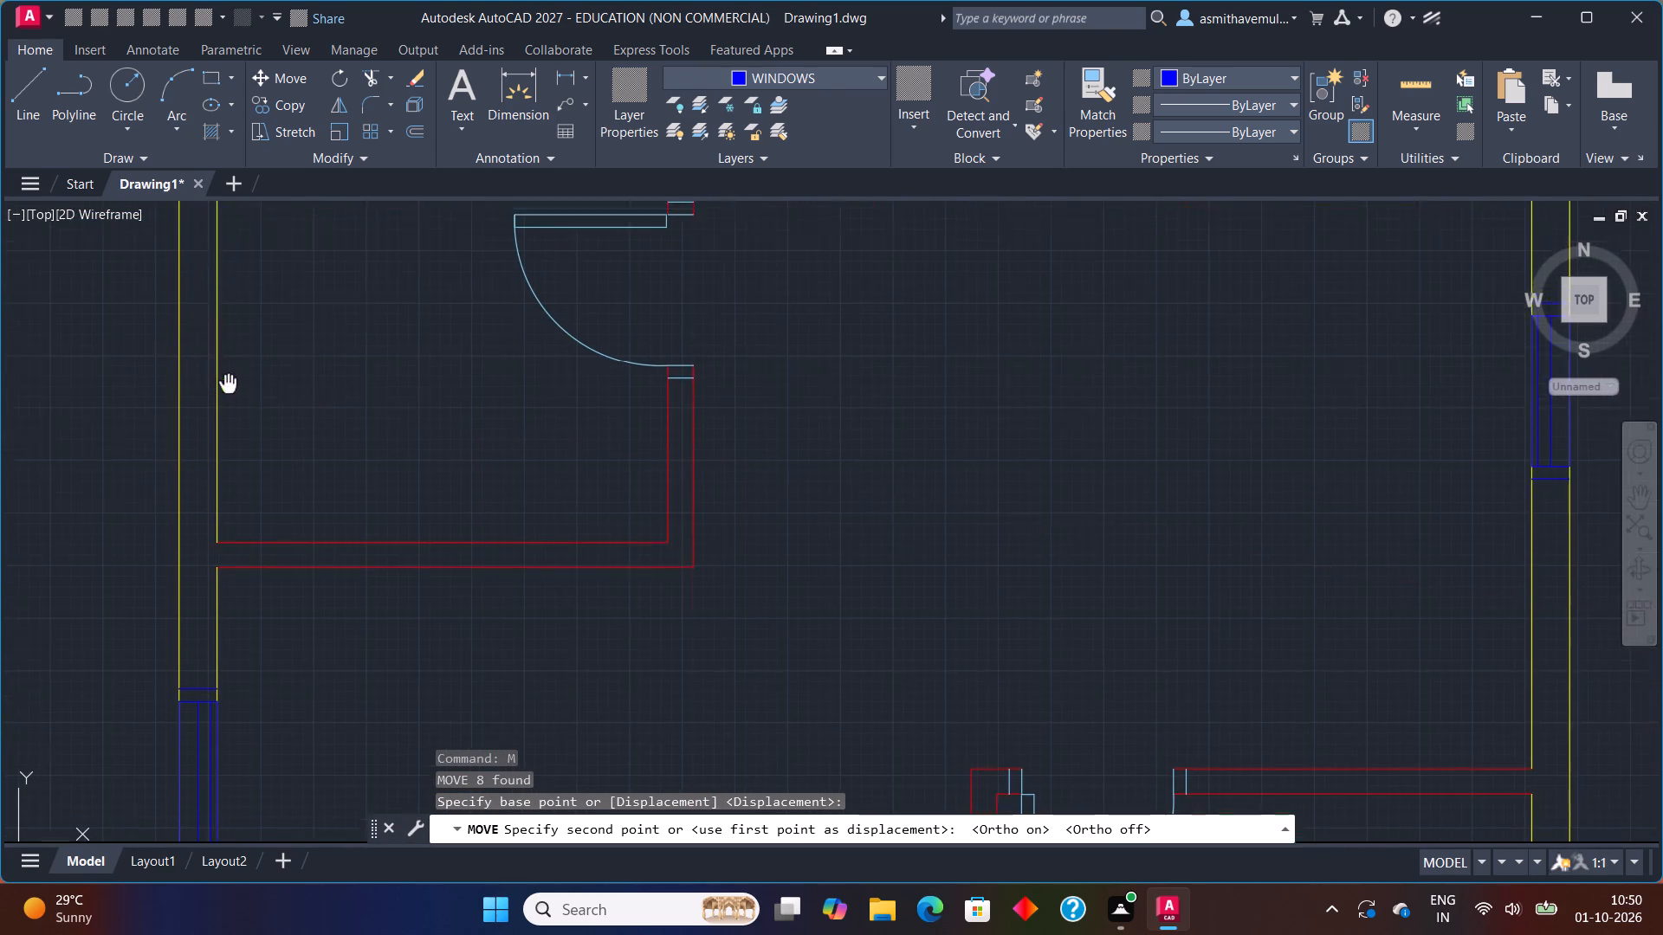
middle_click_drag(228, 388, 275, 550)
scroll(261, 570, "up", 2)
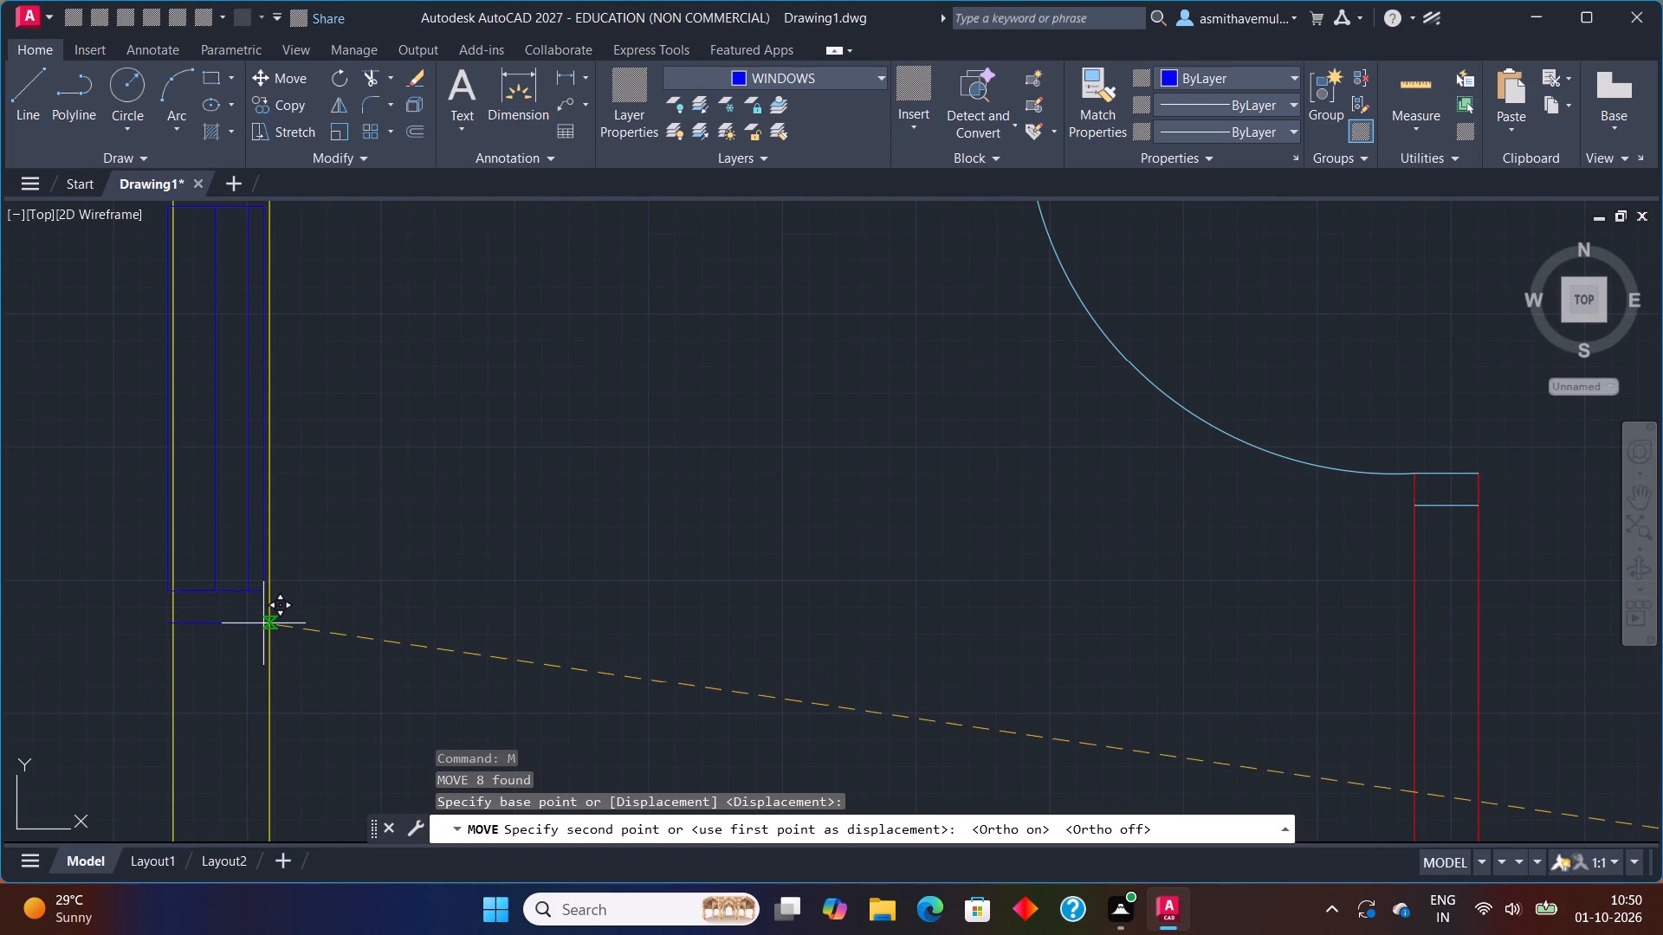
scroll(267, 633, "down", 2)
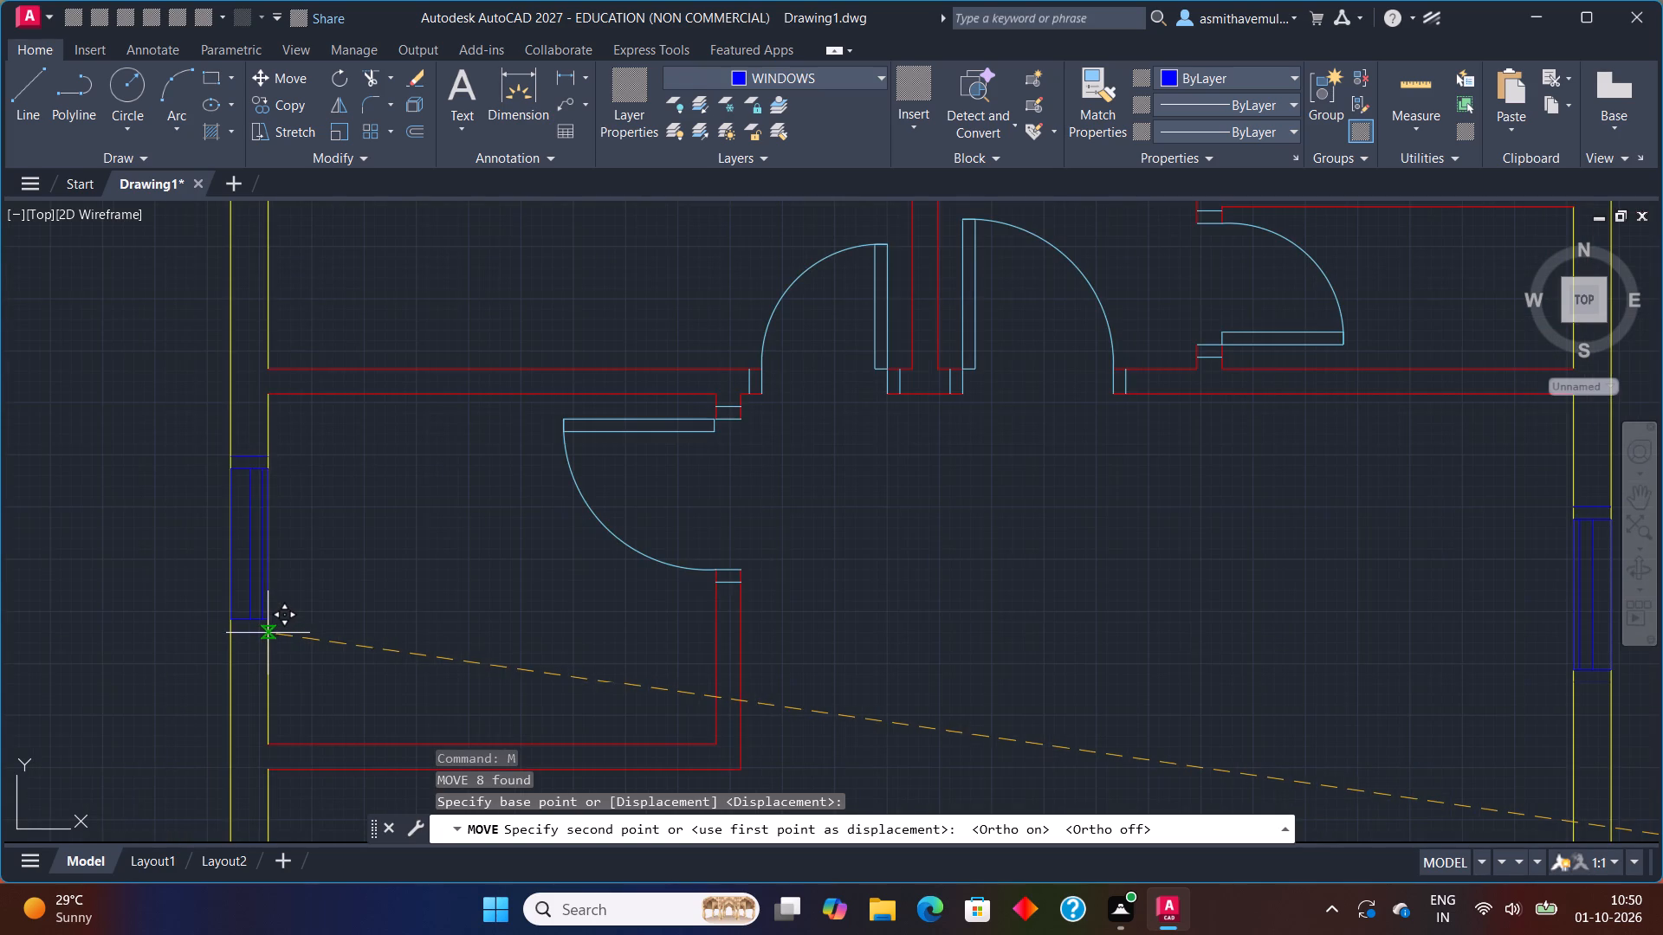
scroll(265, 647, "up", 2)
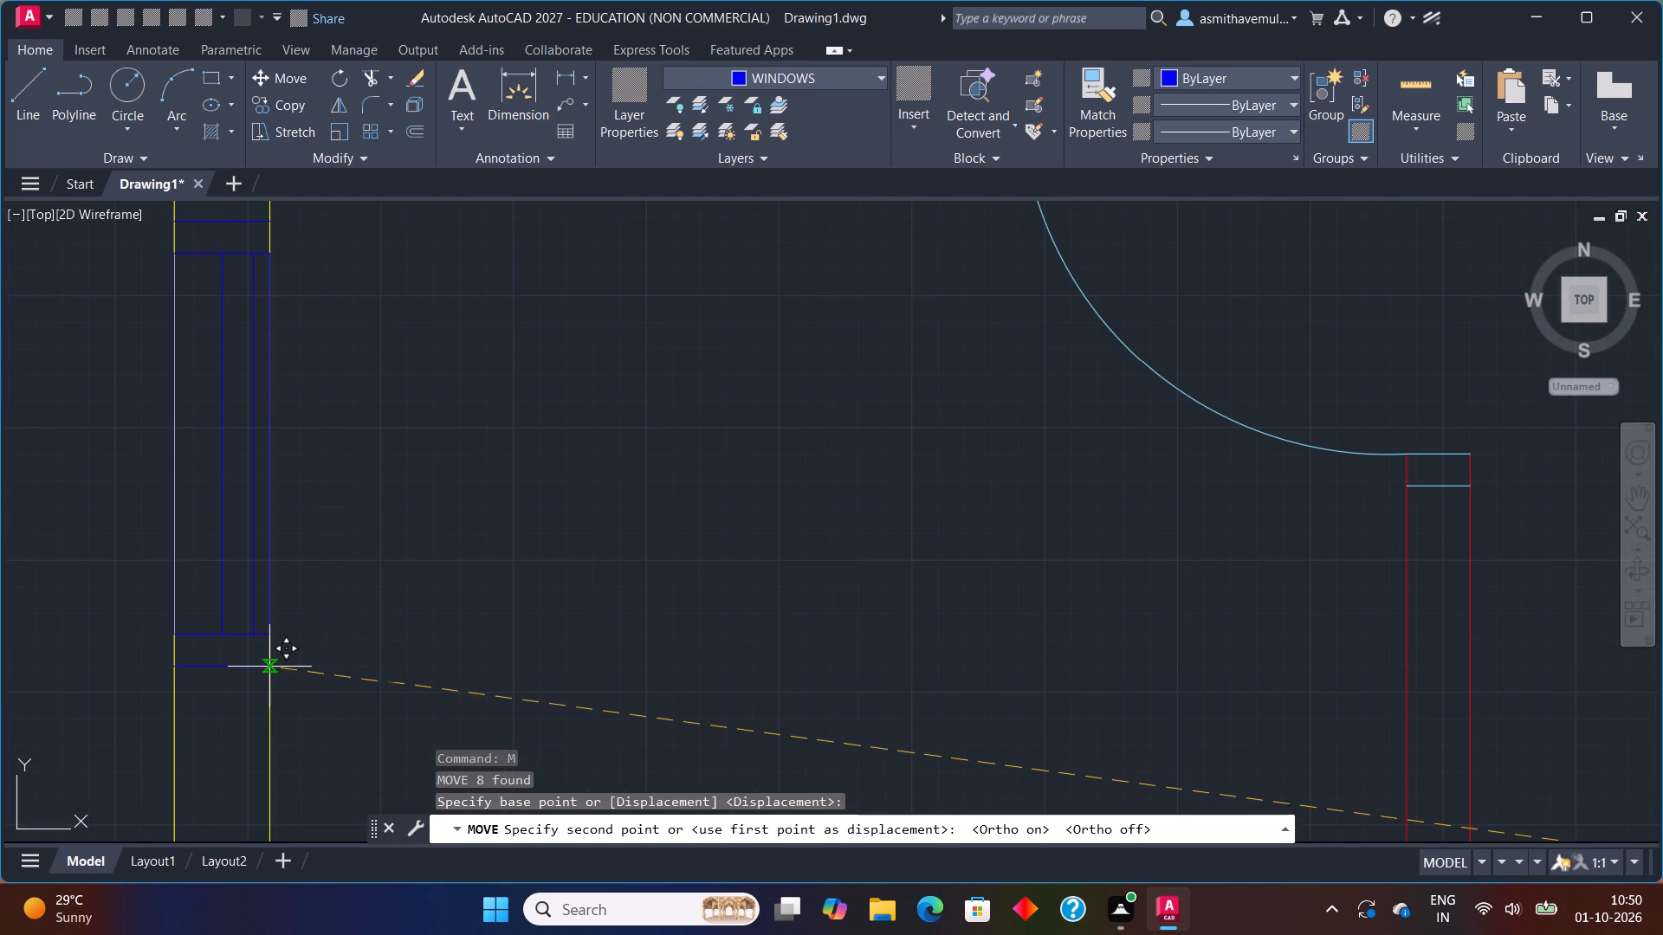
left_click(270, 670)
Erase the leftover tilted window symbol lying outside the floor plan.
scroll(458, 616, "down", 5)
middle_click_drag(599, 654, 563, 429)
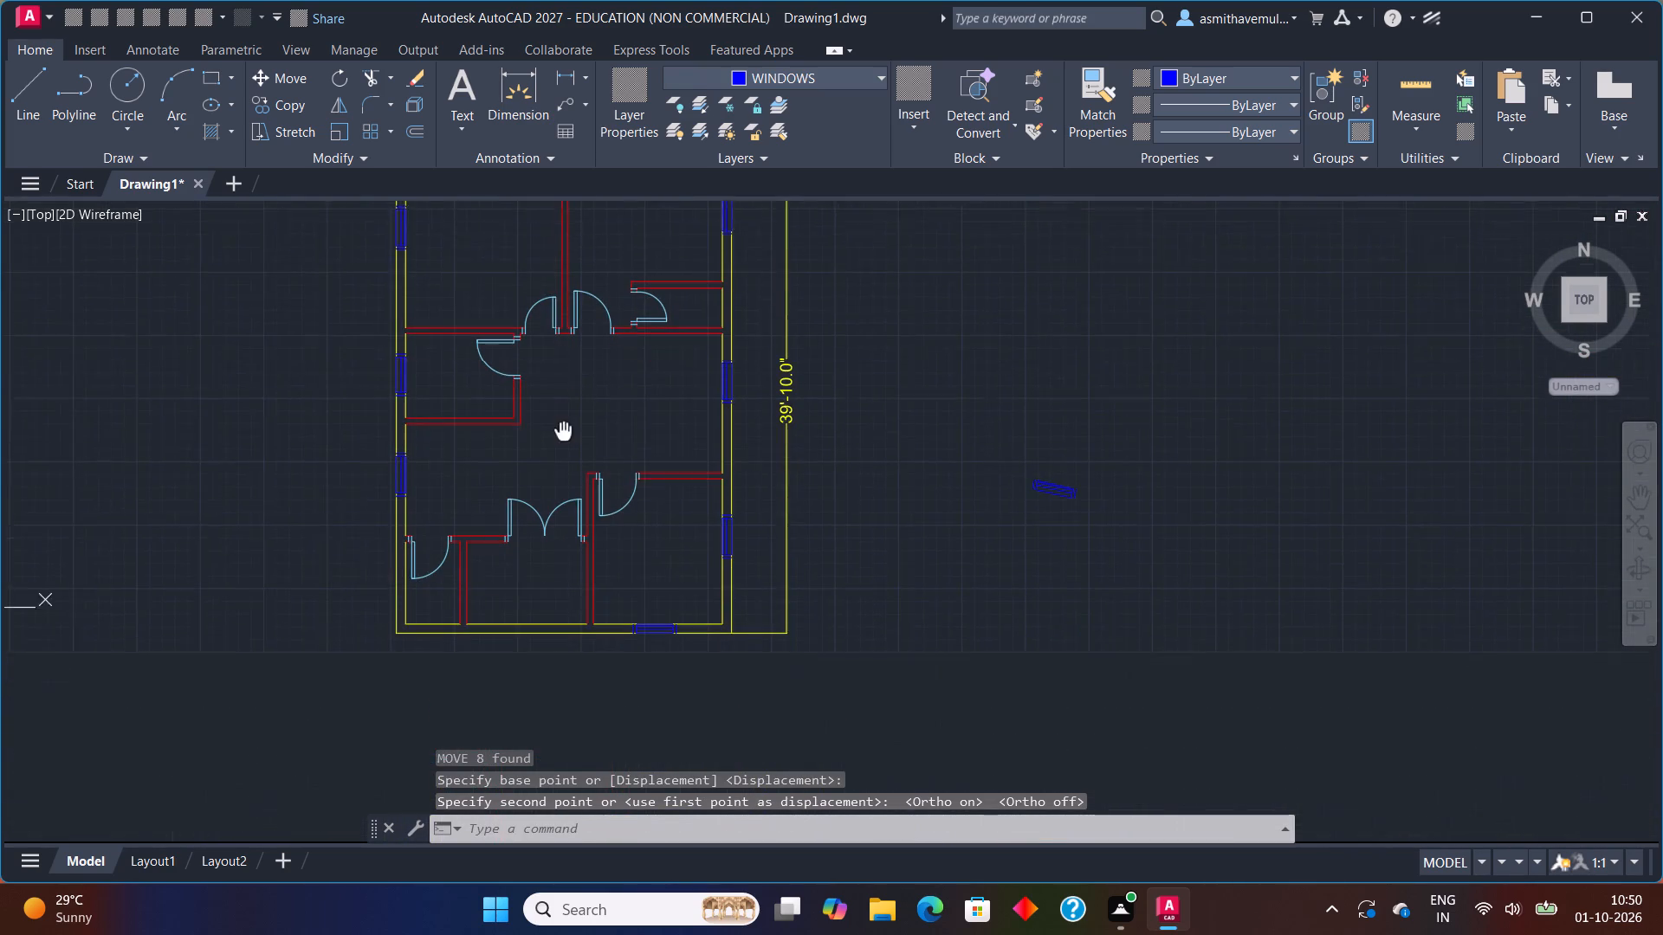
middle_click_drag(563, 429, 563, 386)
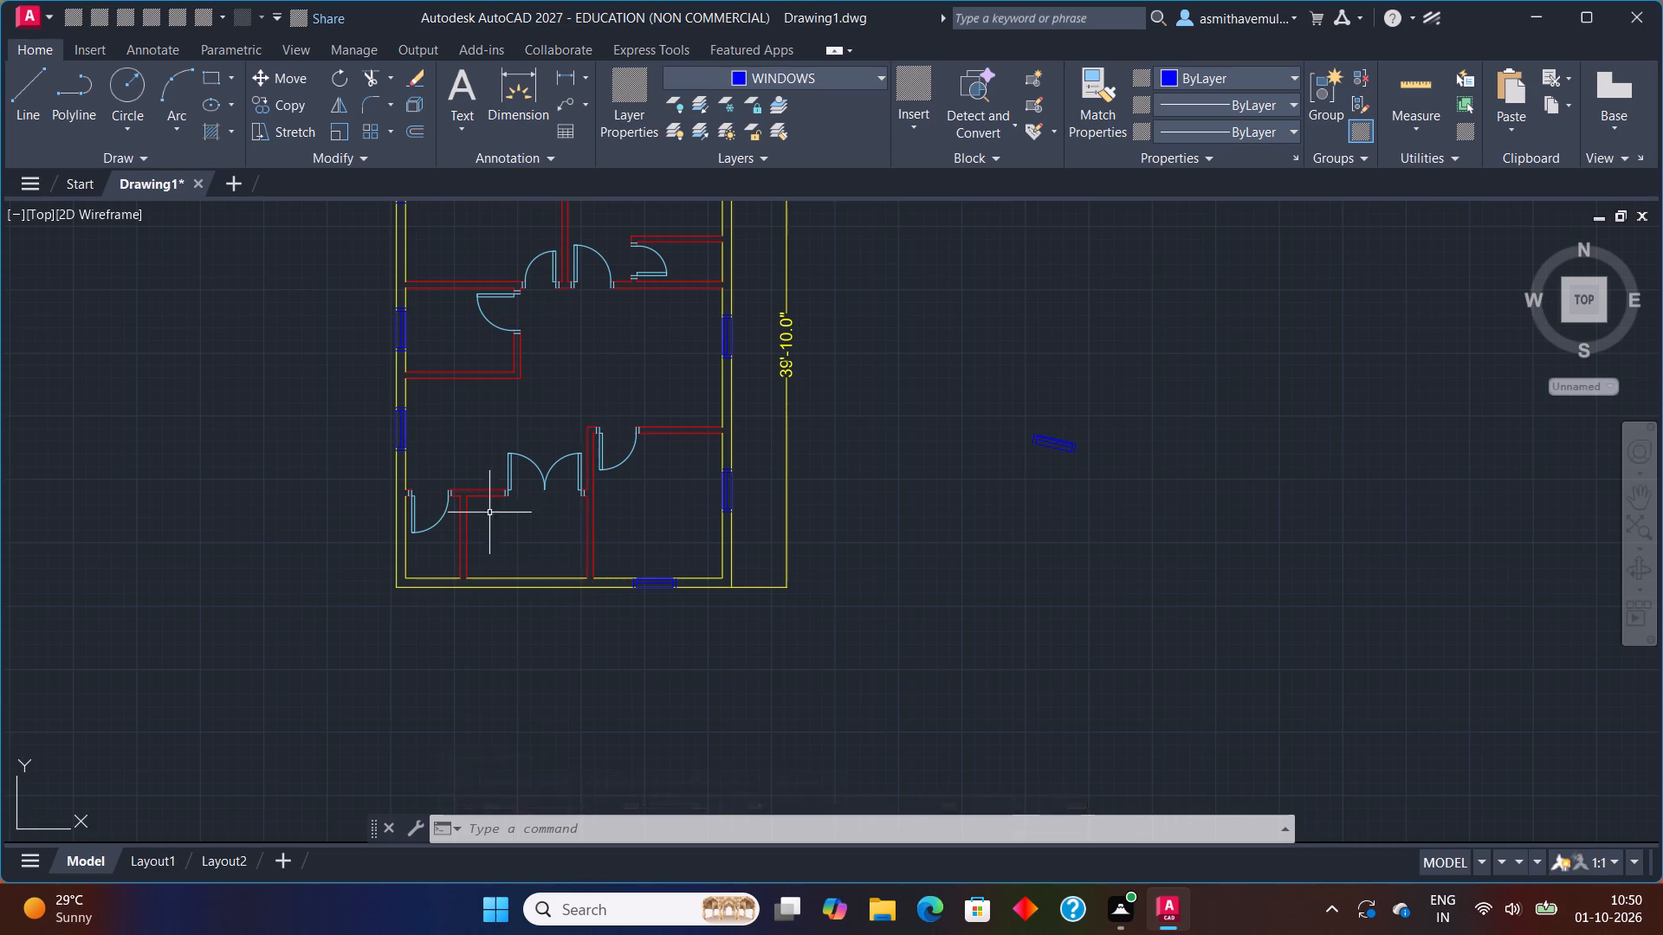
scroll(489, 456, "up", 1)
middle_click_drag(486, 439, 492, 616)
scroll(507, 571, "down", 2)
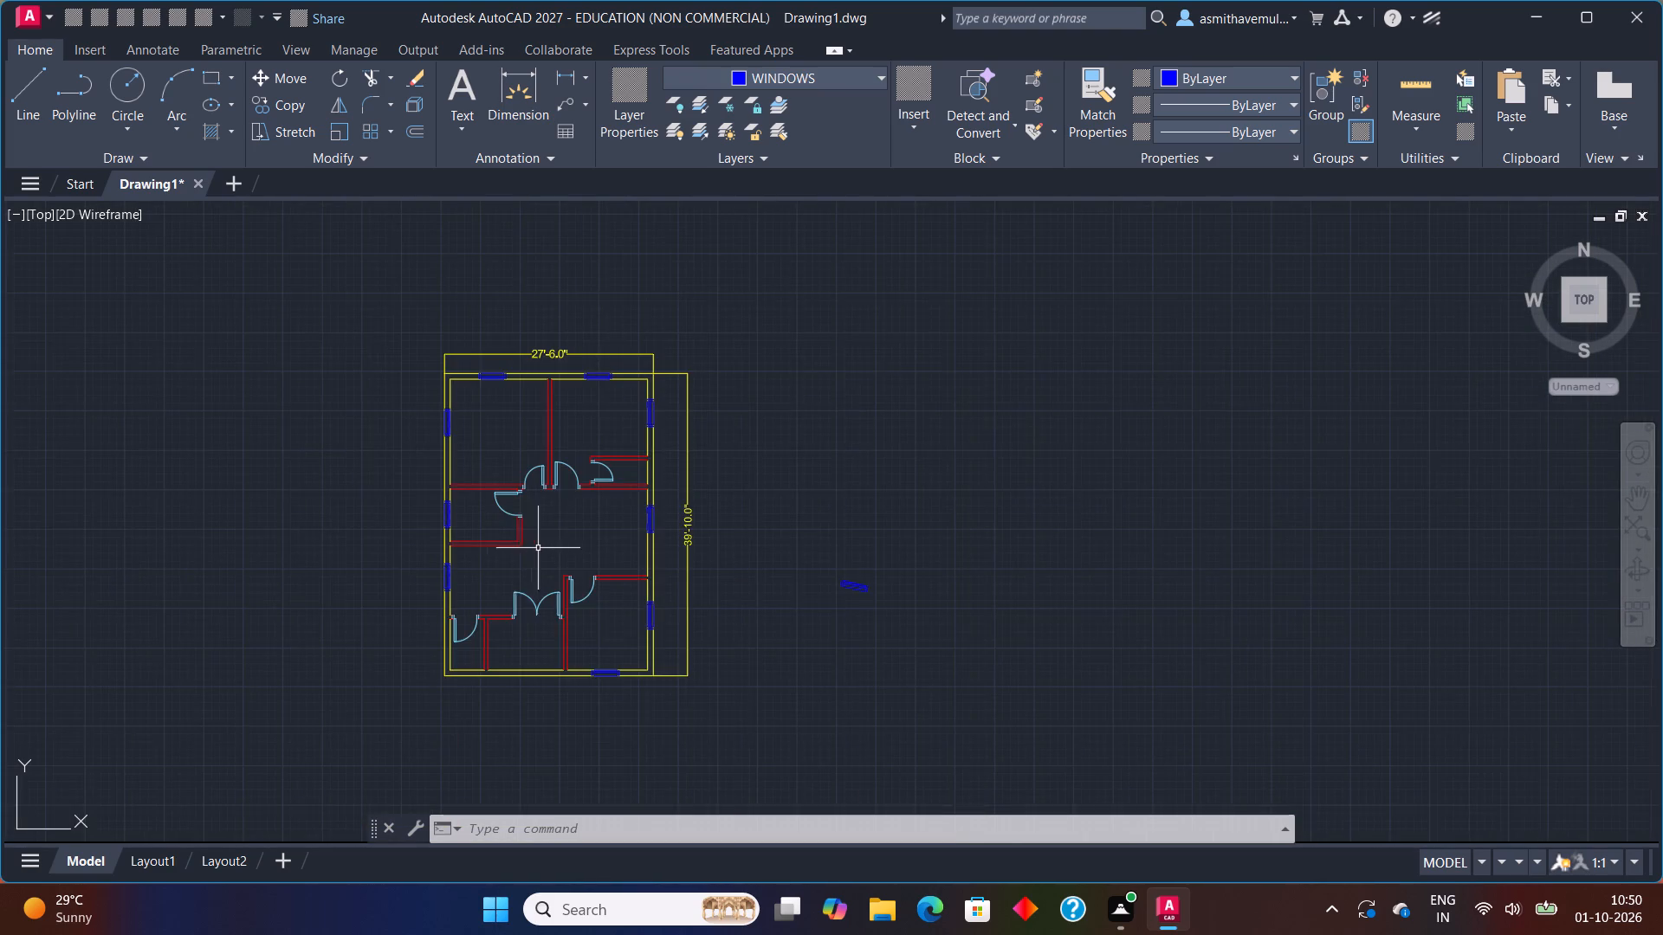
scroll(564, 543, "up", 2)
left_click_drag(1362, 596, 1253, 613)
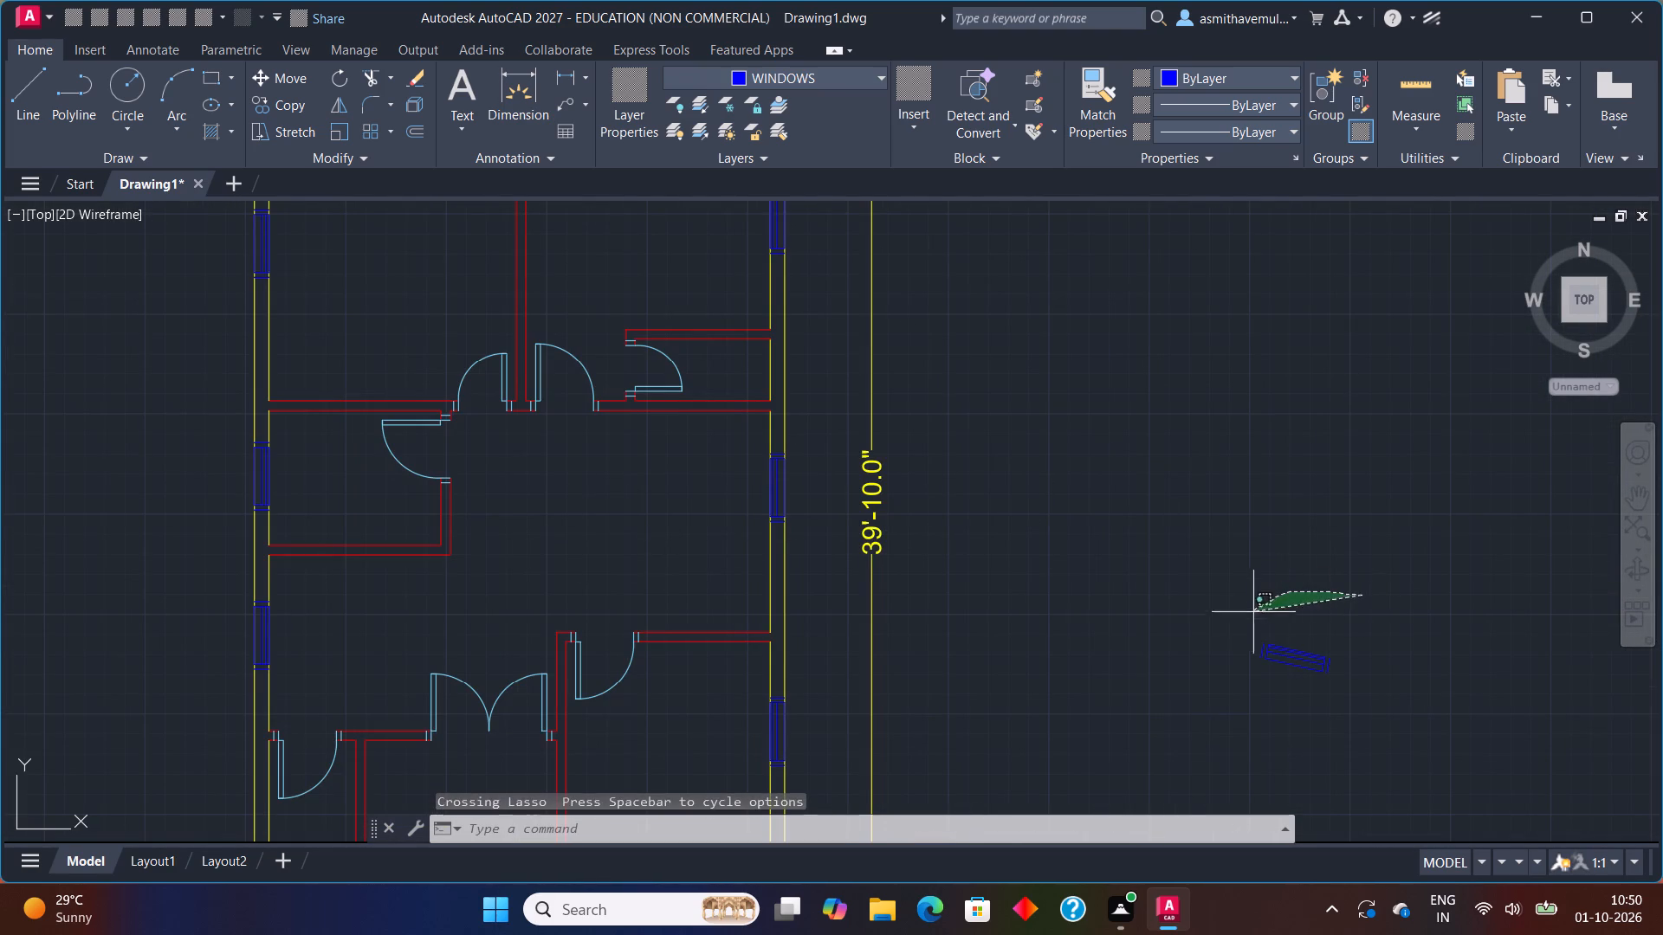
left_click_drag(1253, 613, 1343, 693)
key("Delete")
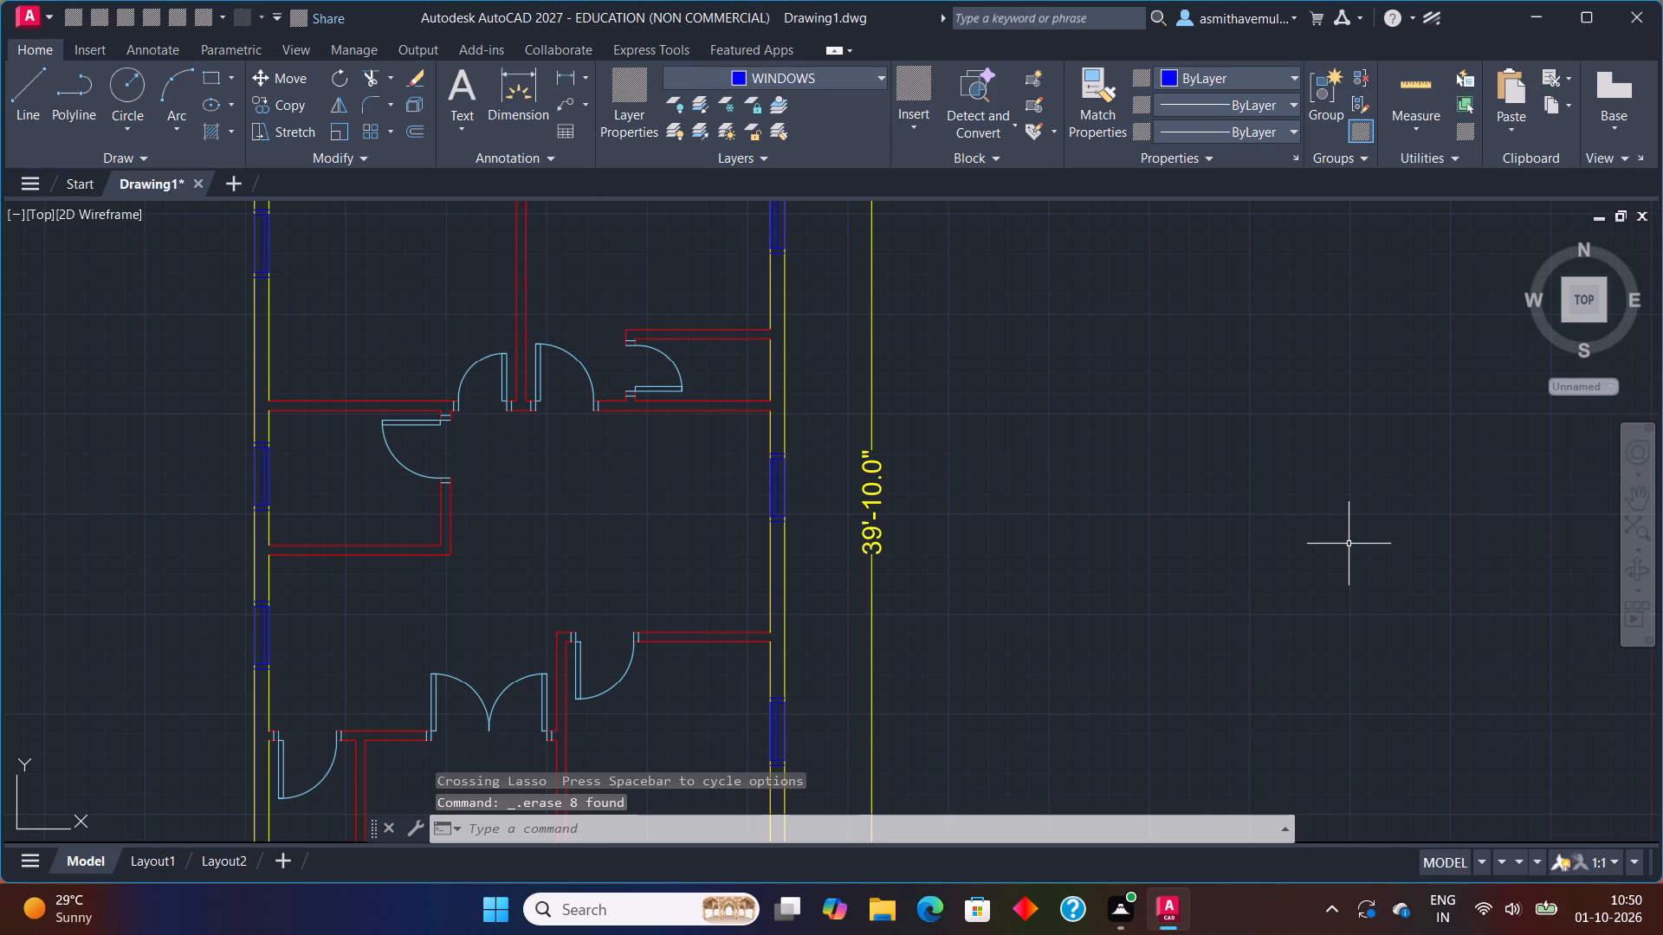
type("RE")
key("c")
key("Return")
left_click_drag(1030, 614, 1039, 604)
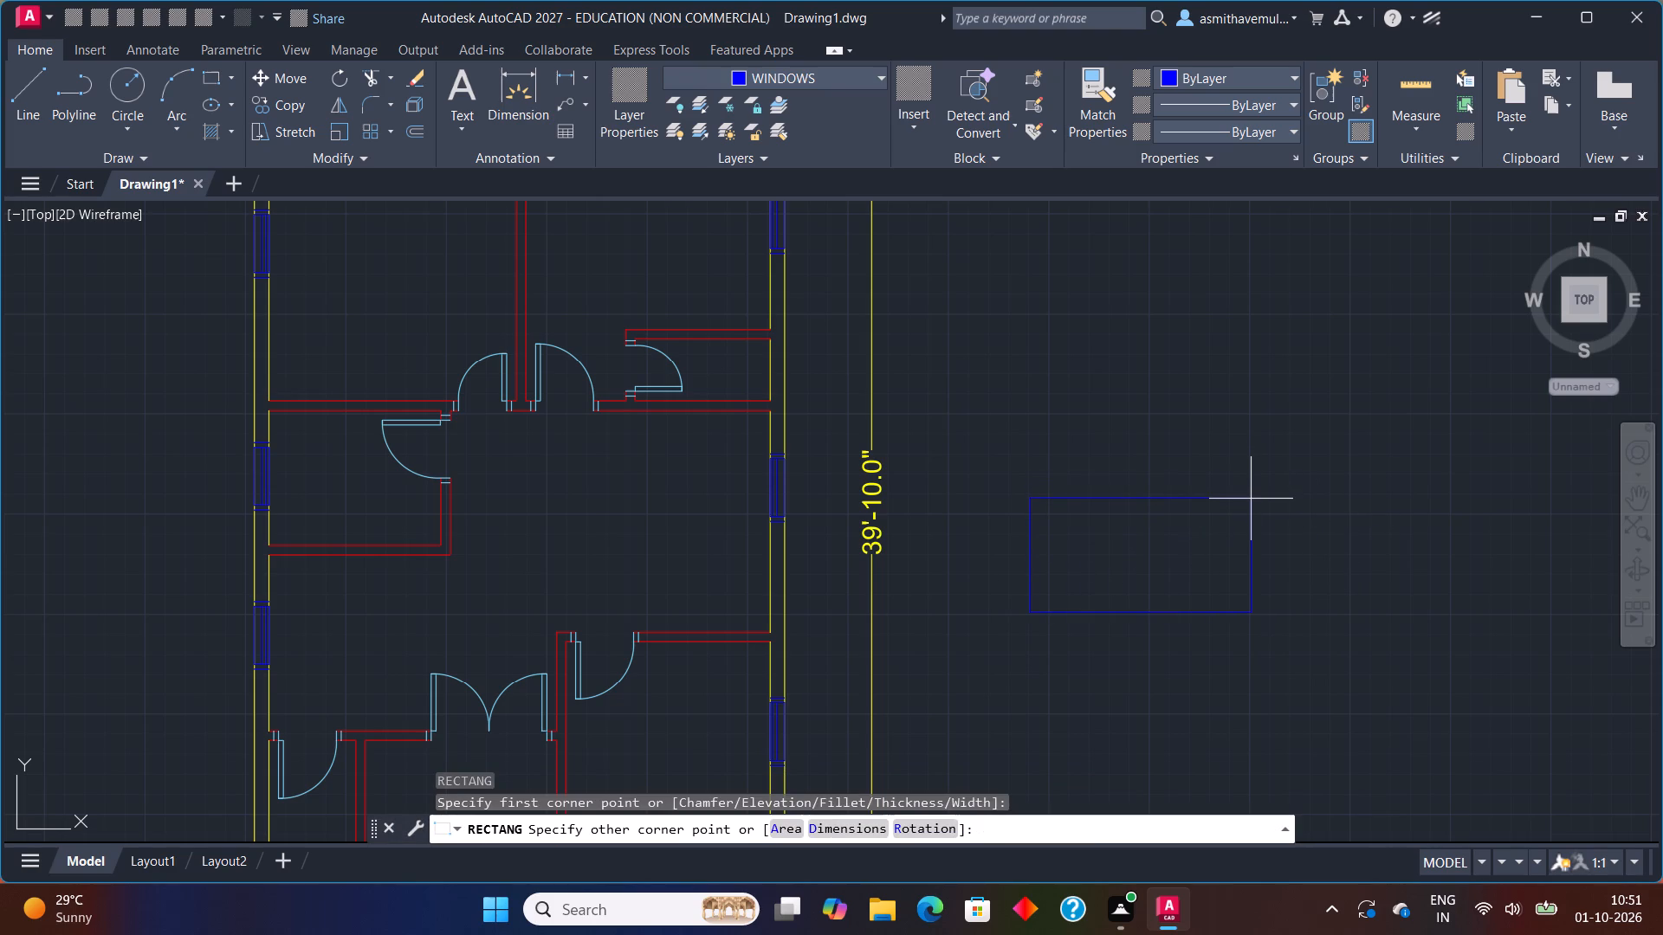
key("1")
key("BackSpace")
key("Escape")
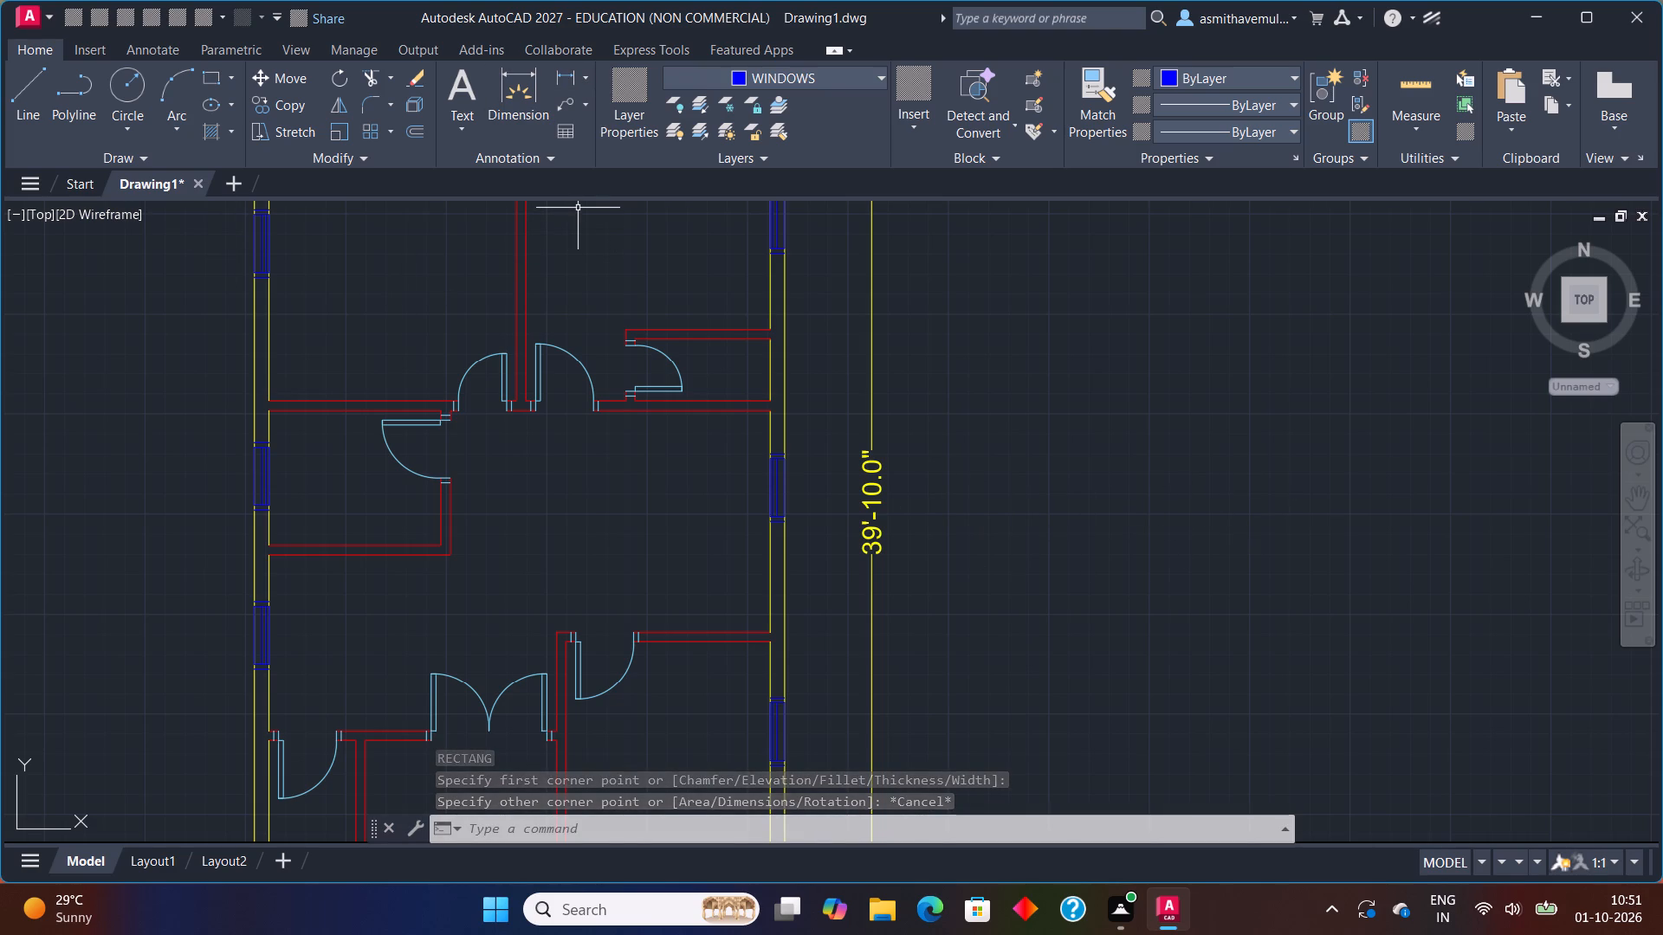
Create a new layer named VENTILATOR and make it the current layer.
key("l")
key("a")
key("Return")
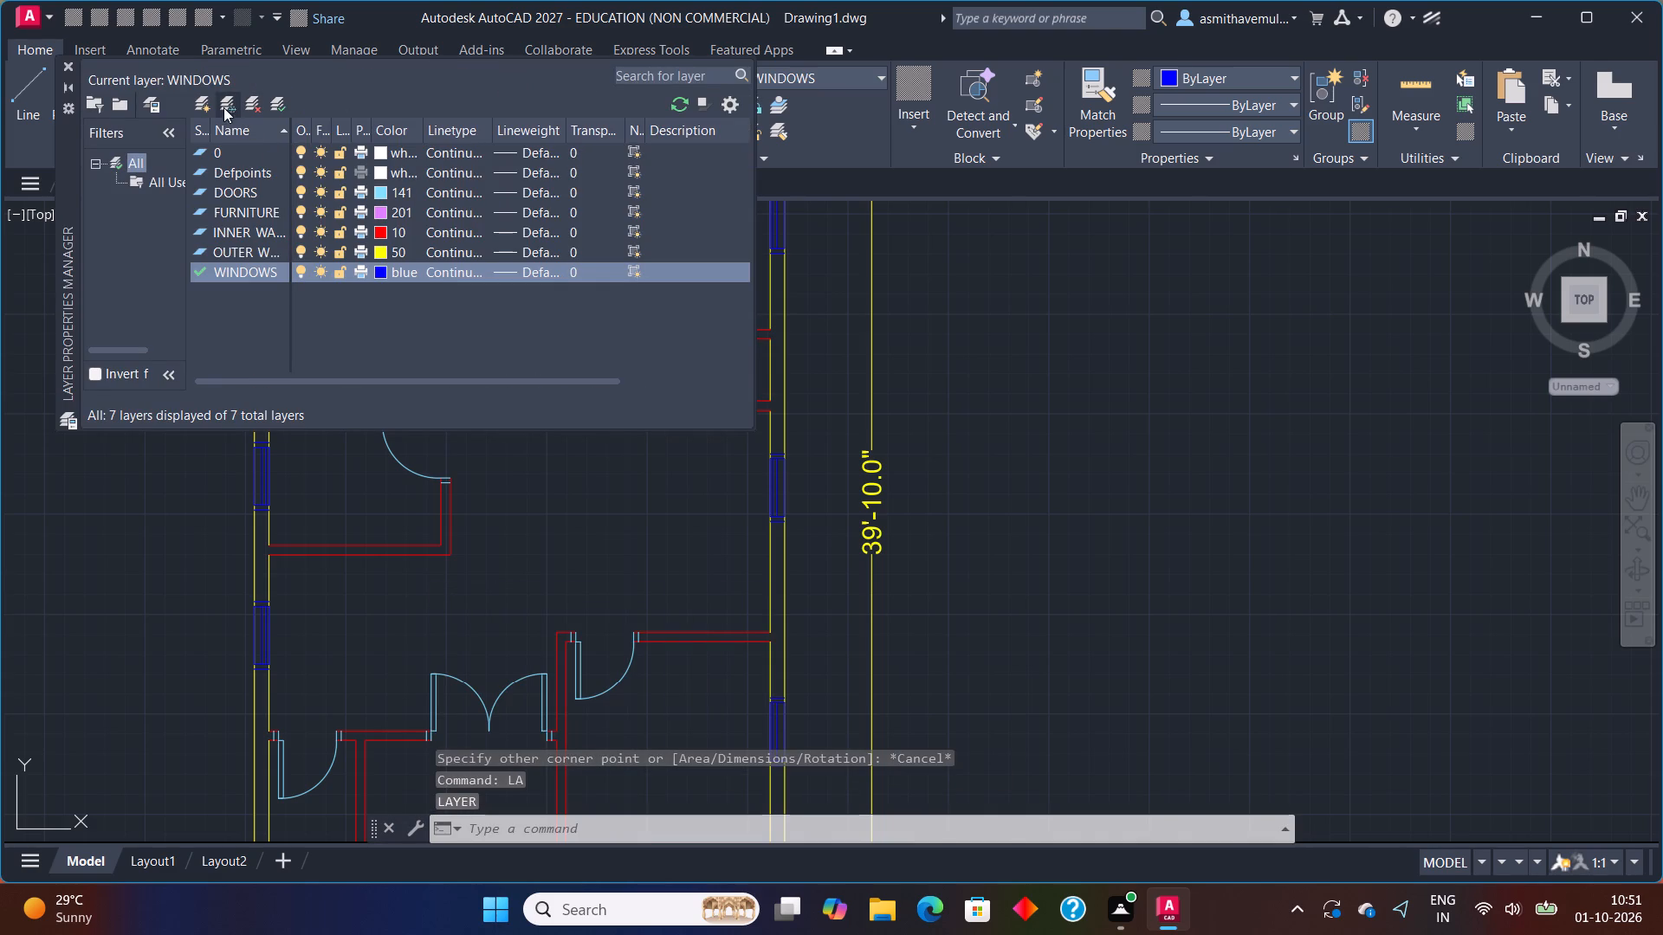
left_click(201, 100)
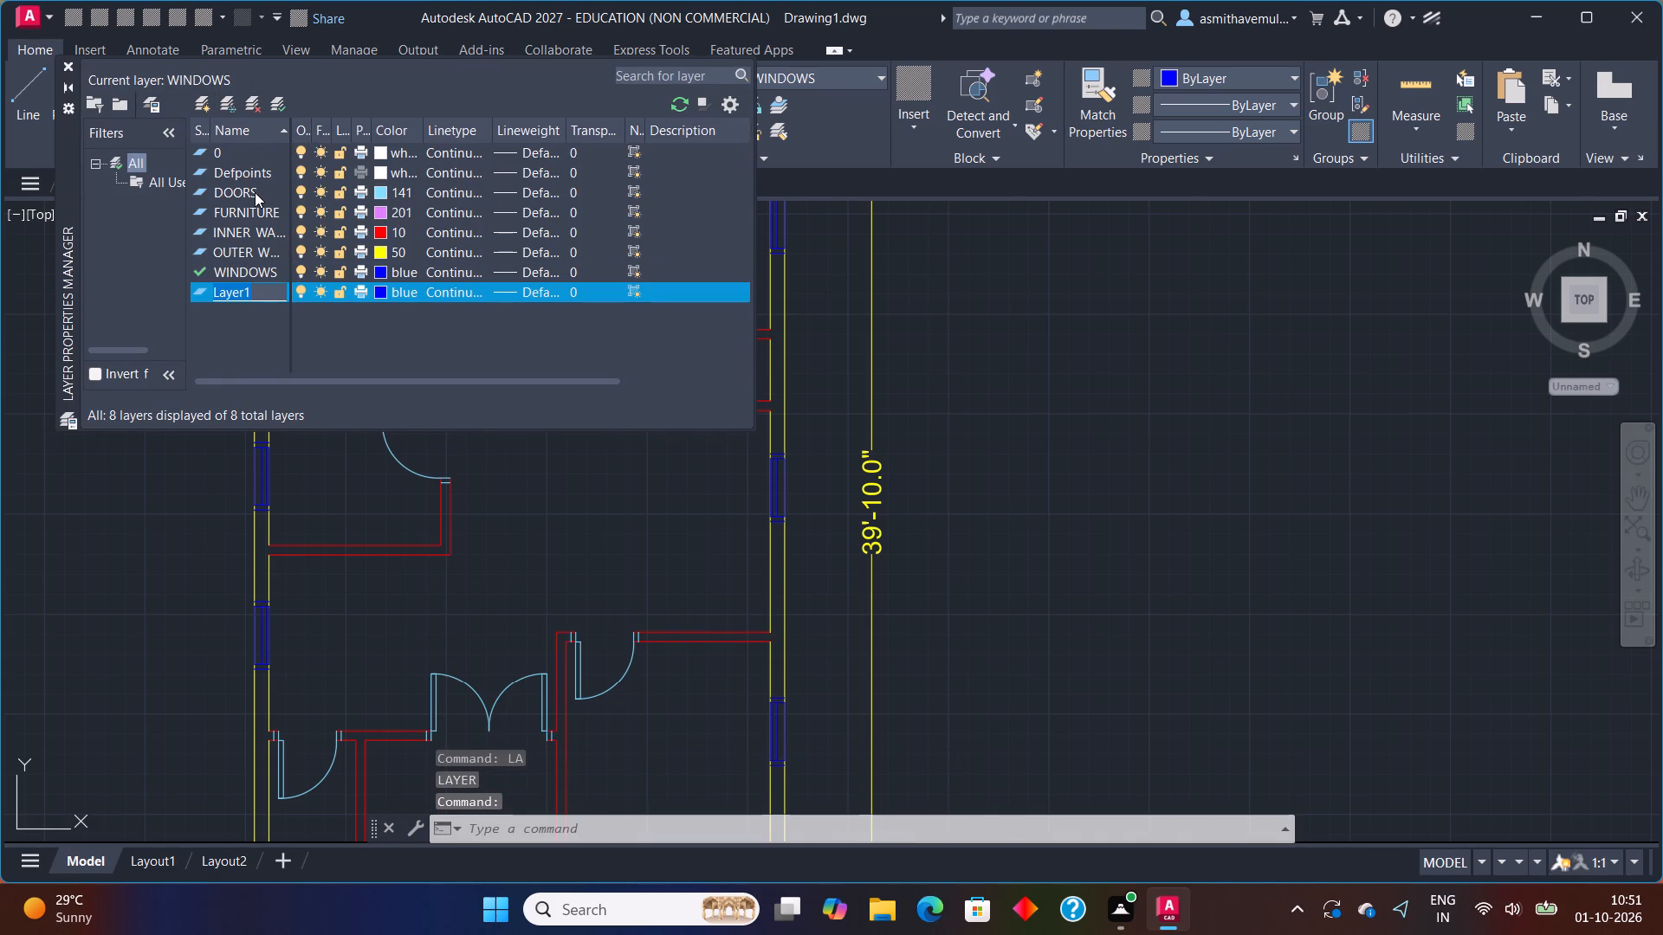
key("BackSpace")
key("BackSpace")
type("VW")
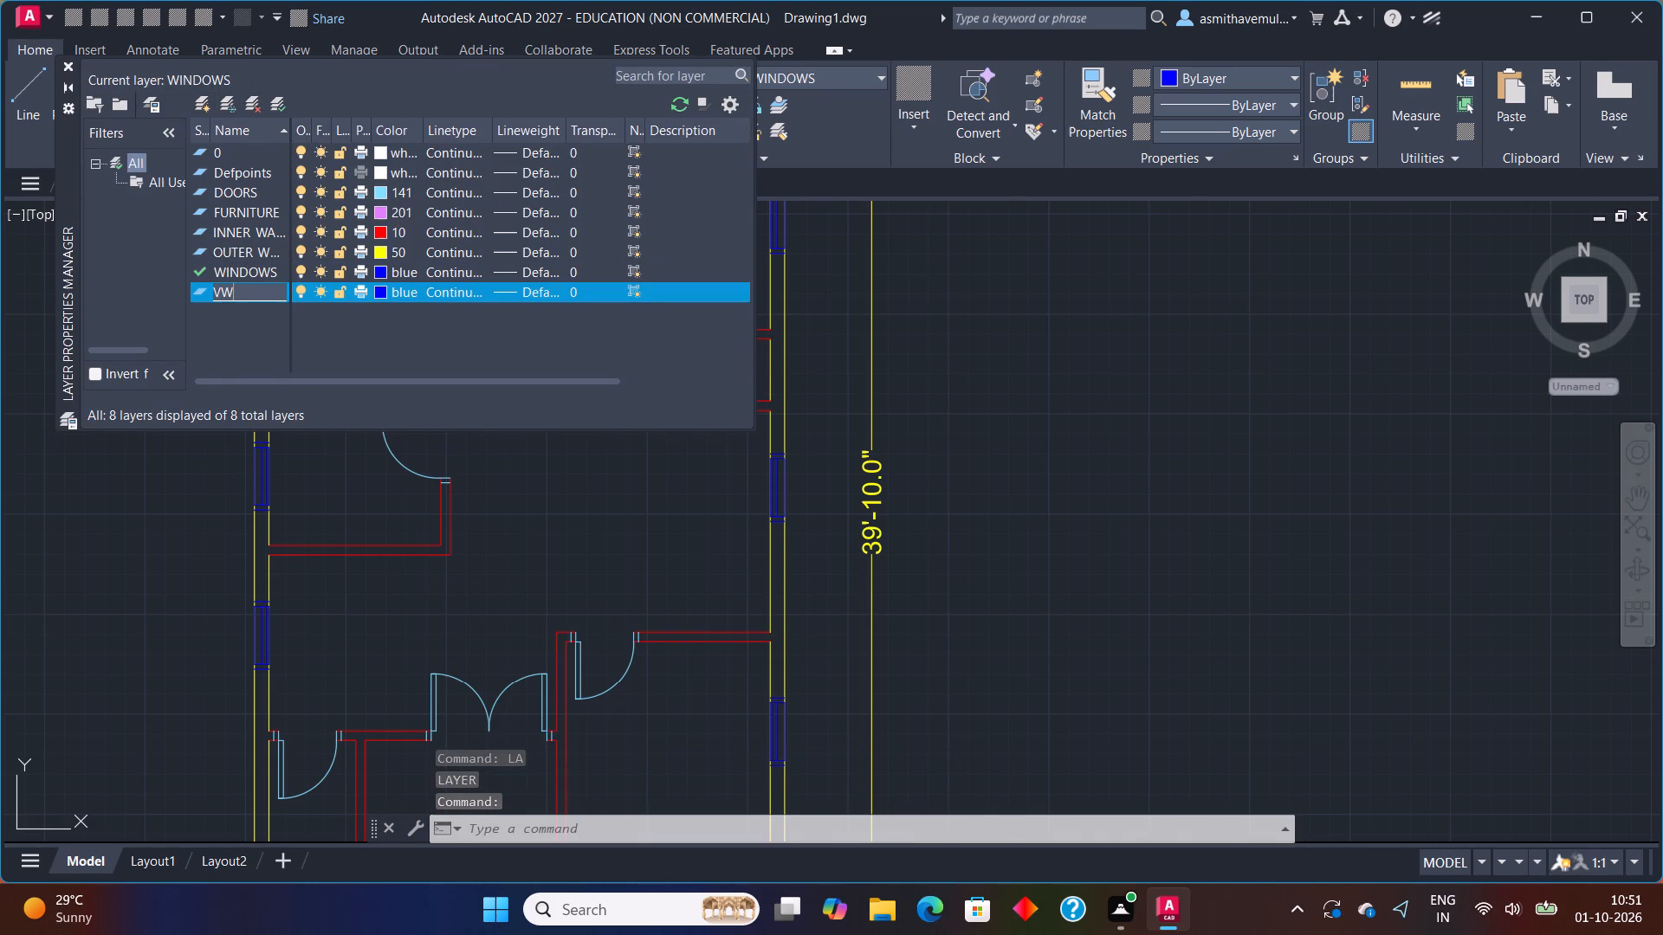
key("BackSpace")
type("ENTILATOT")
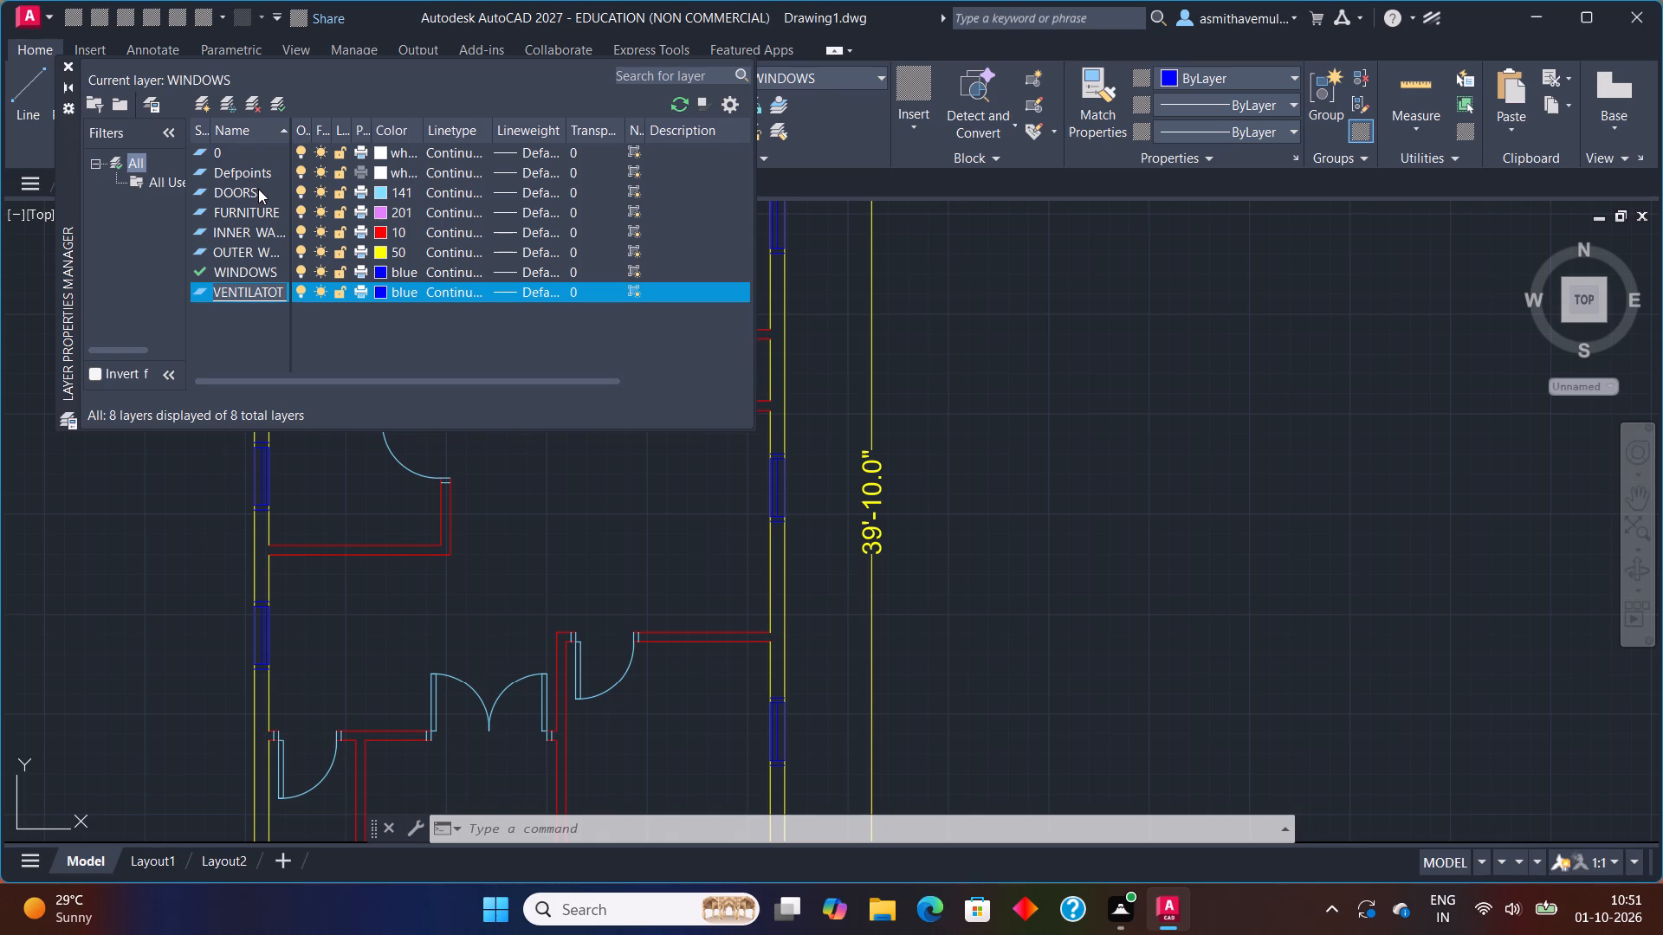
key("BackSpace")
key("r")
left_click(275, 100)
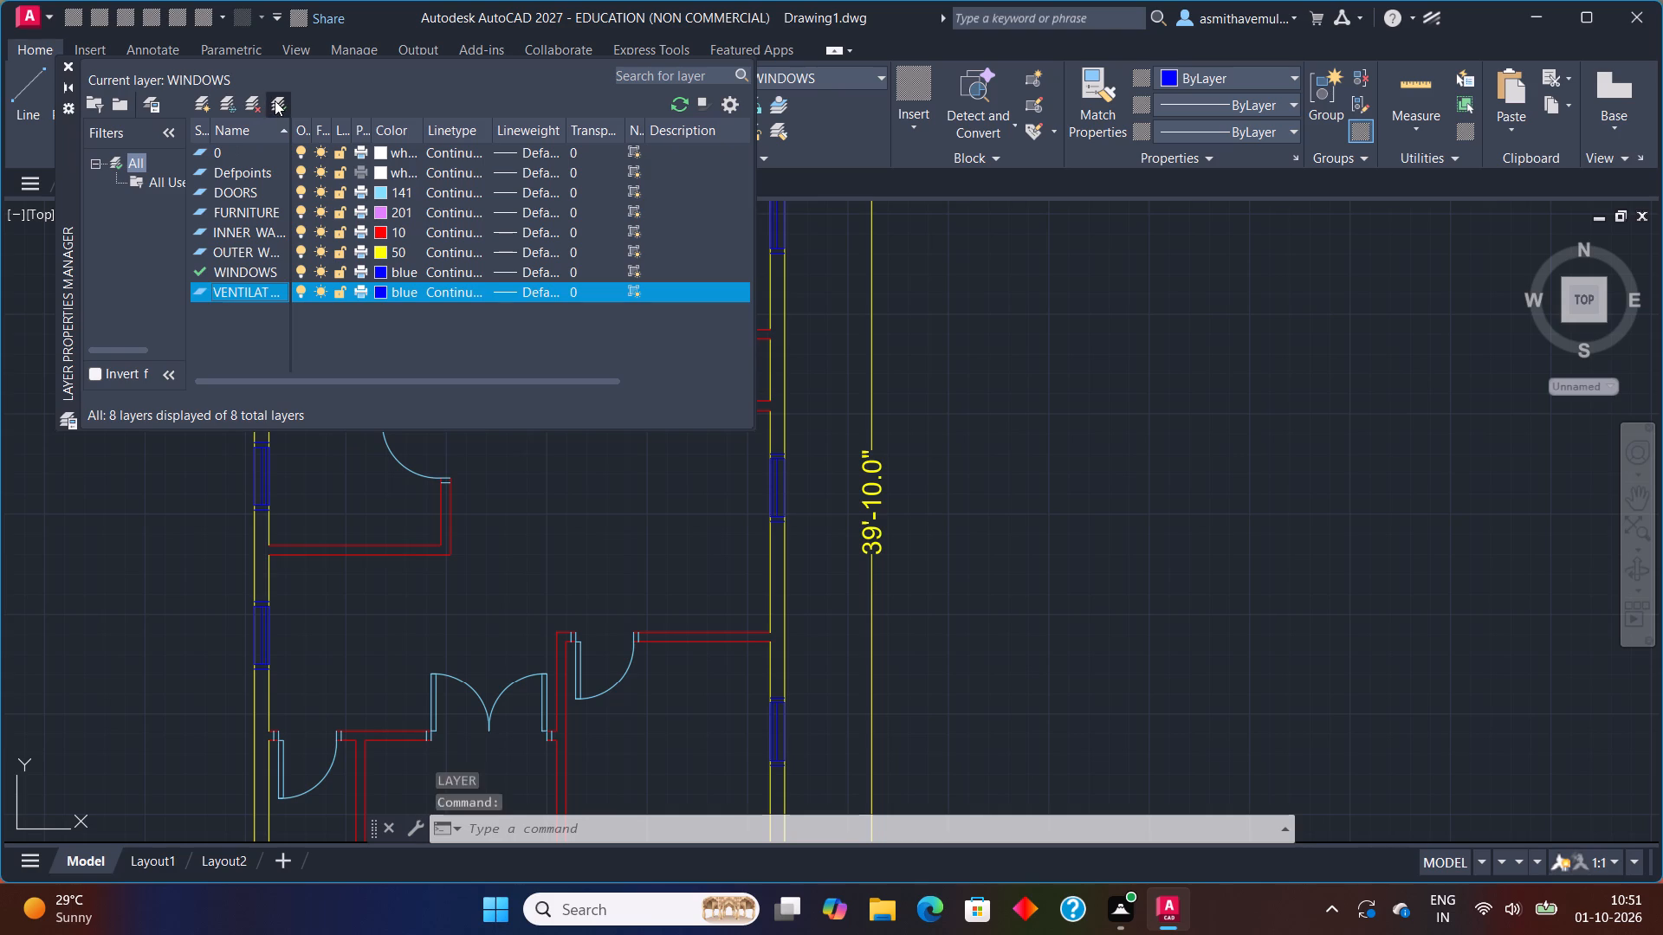
Set the VENTILATOR layer's colour to green and close the layer manager.
left_click(380, 268)
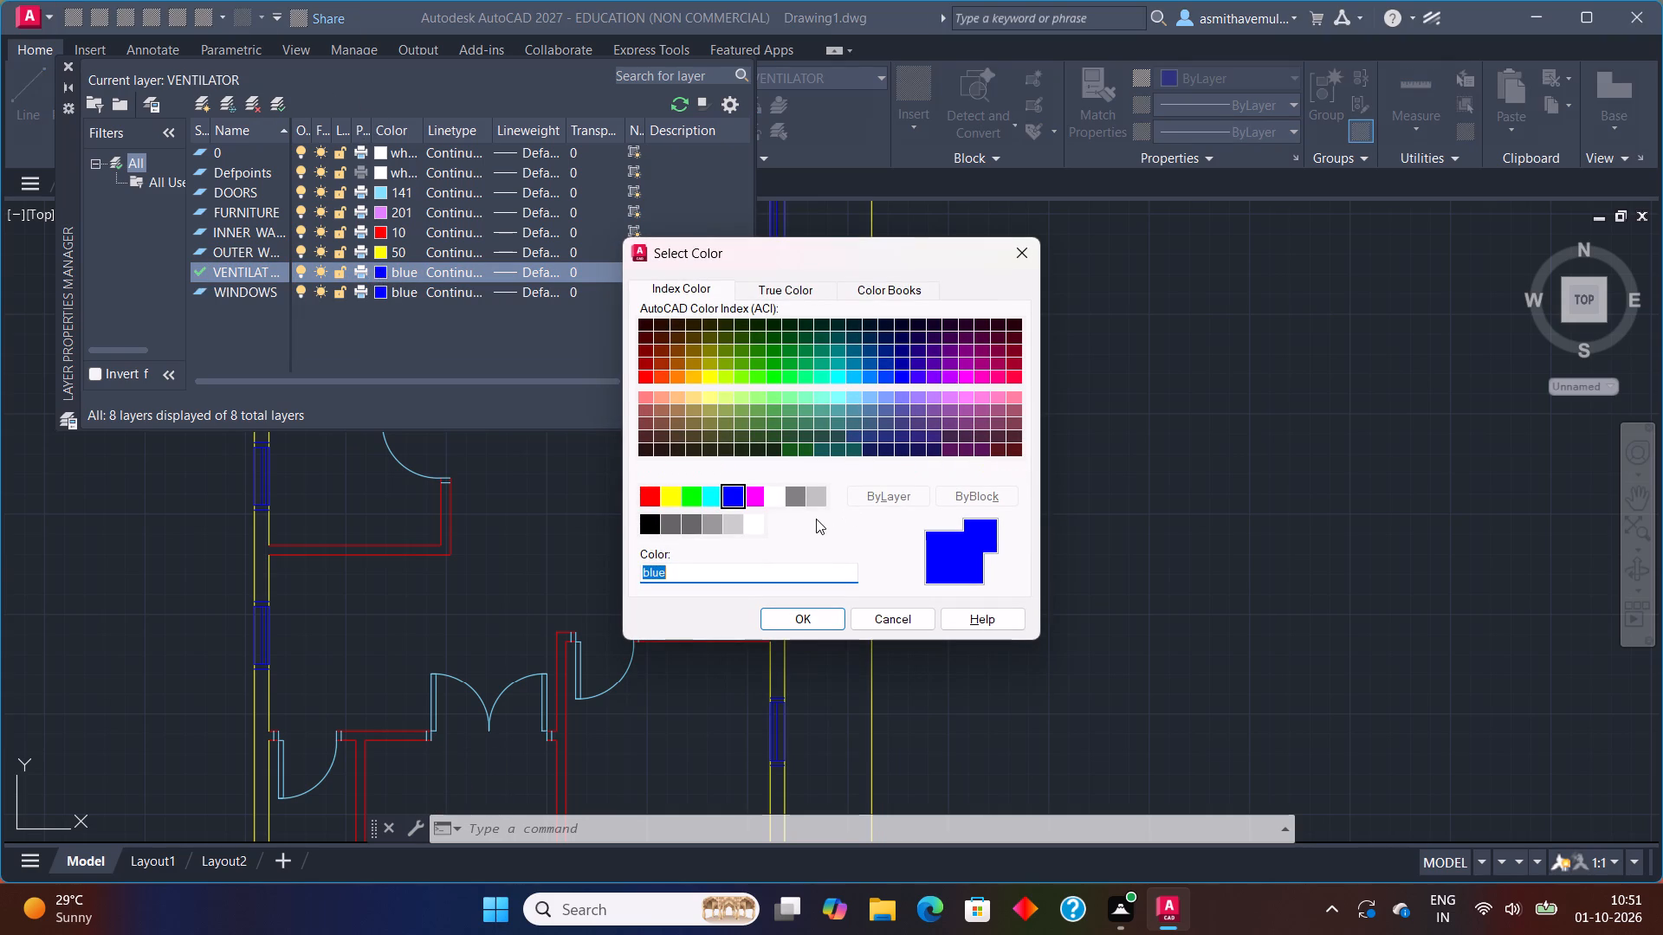
left_click(696, 489)
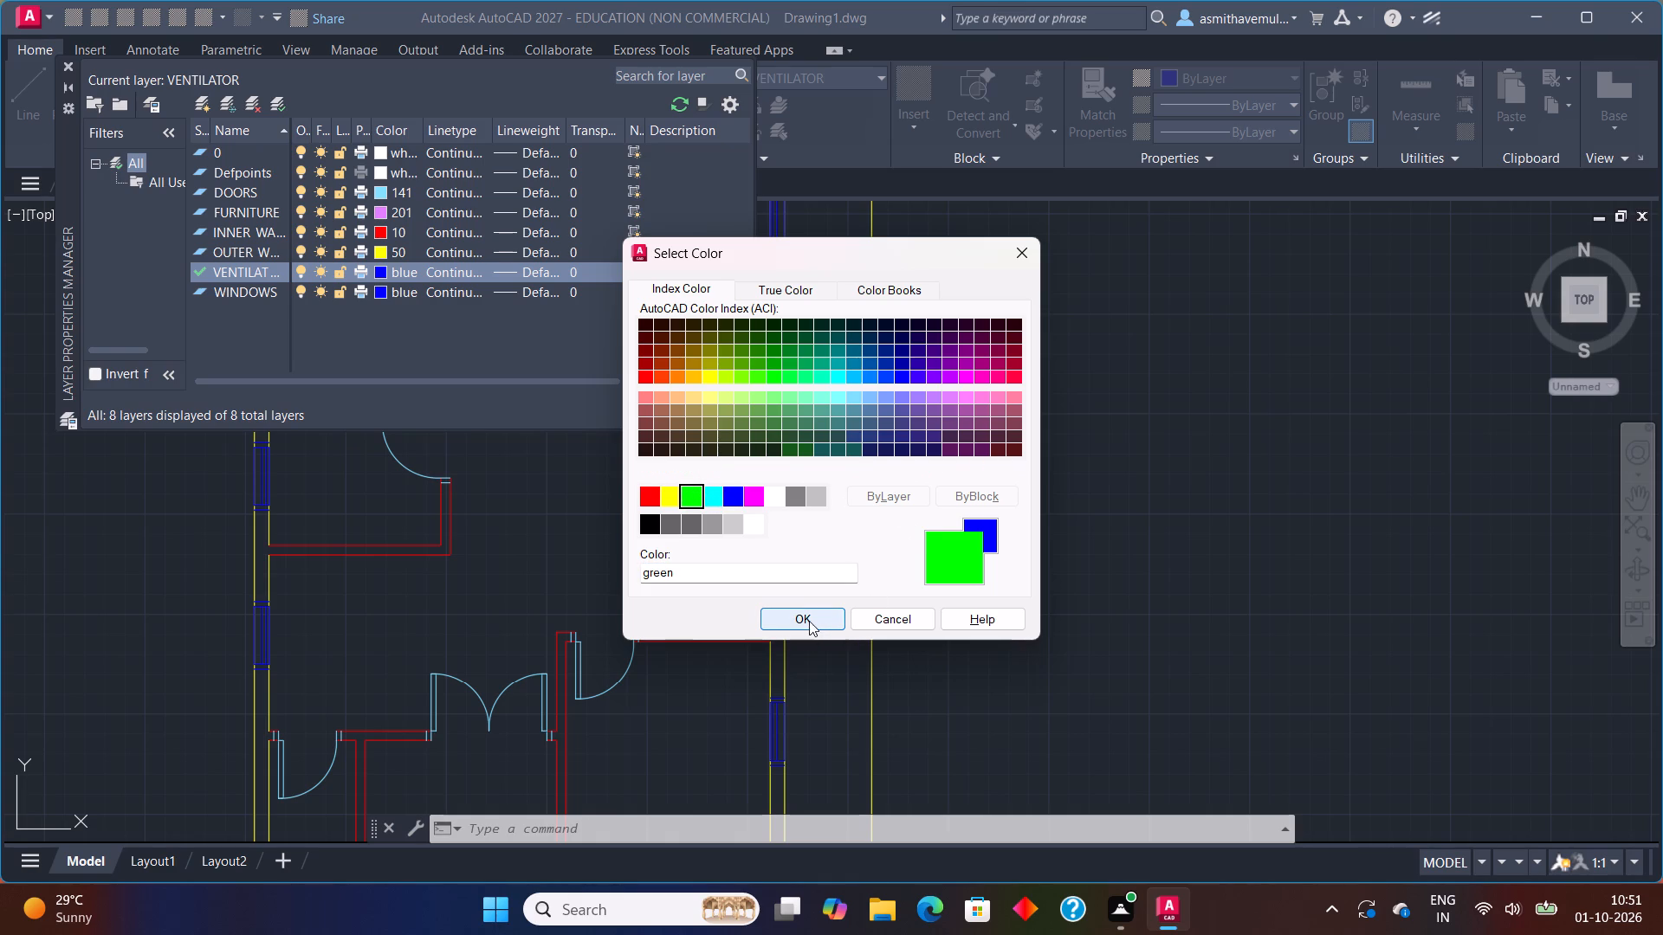
left_click(809, 616)
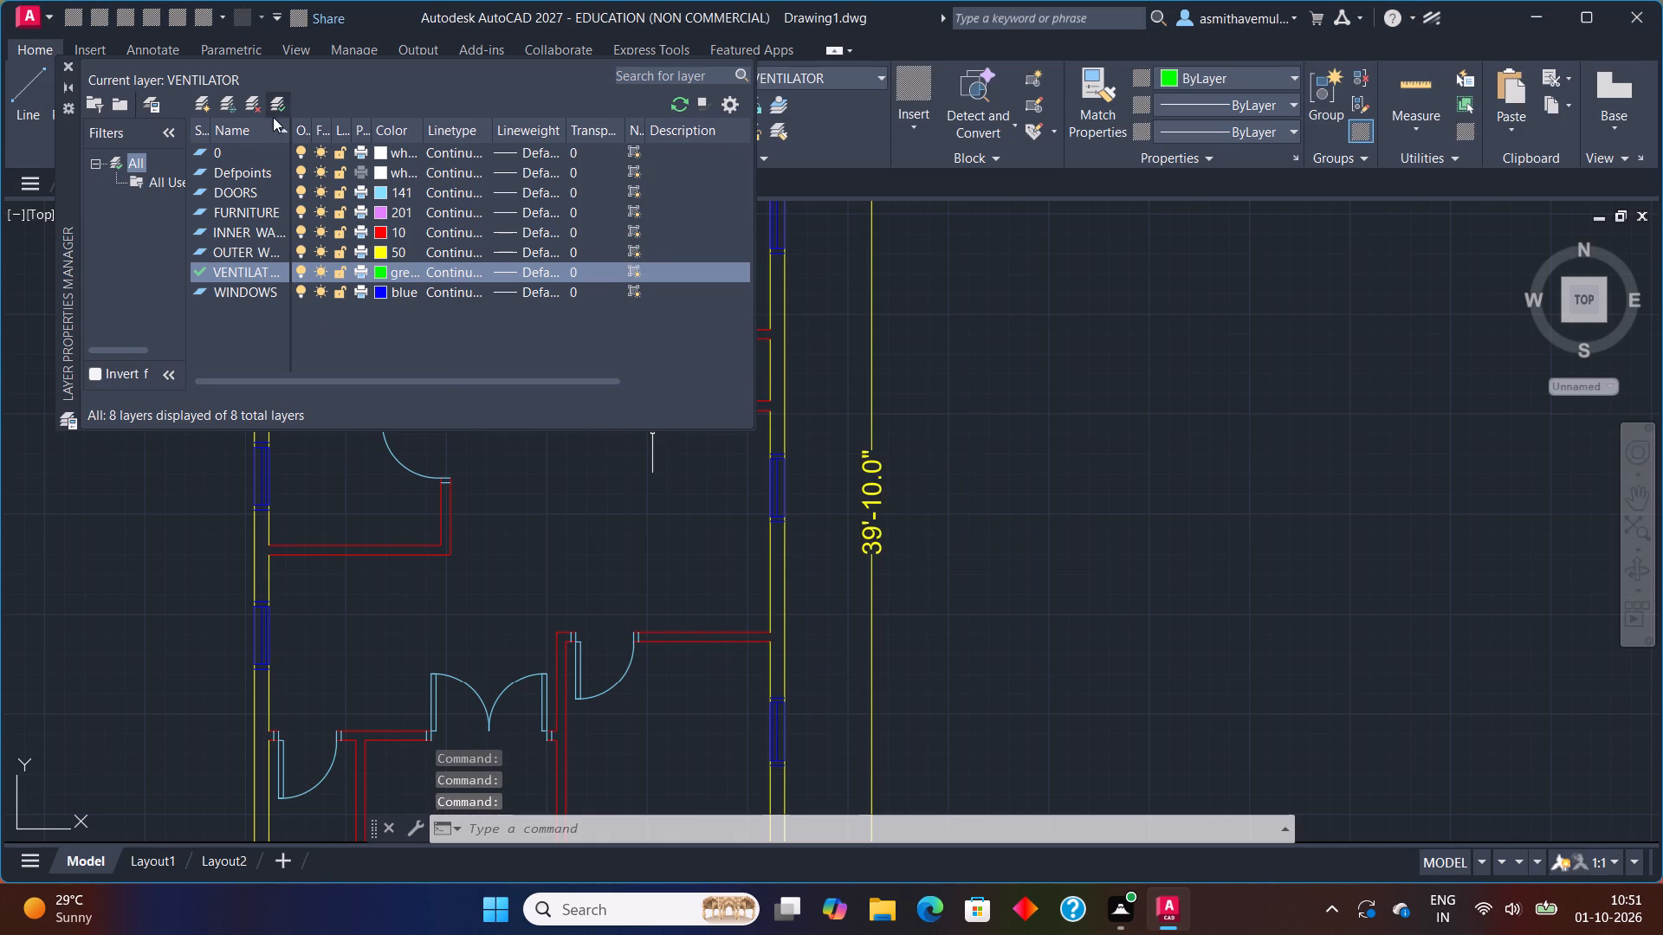
left_click(279, 103)
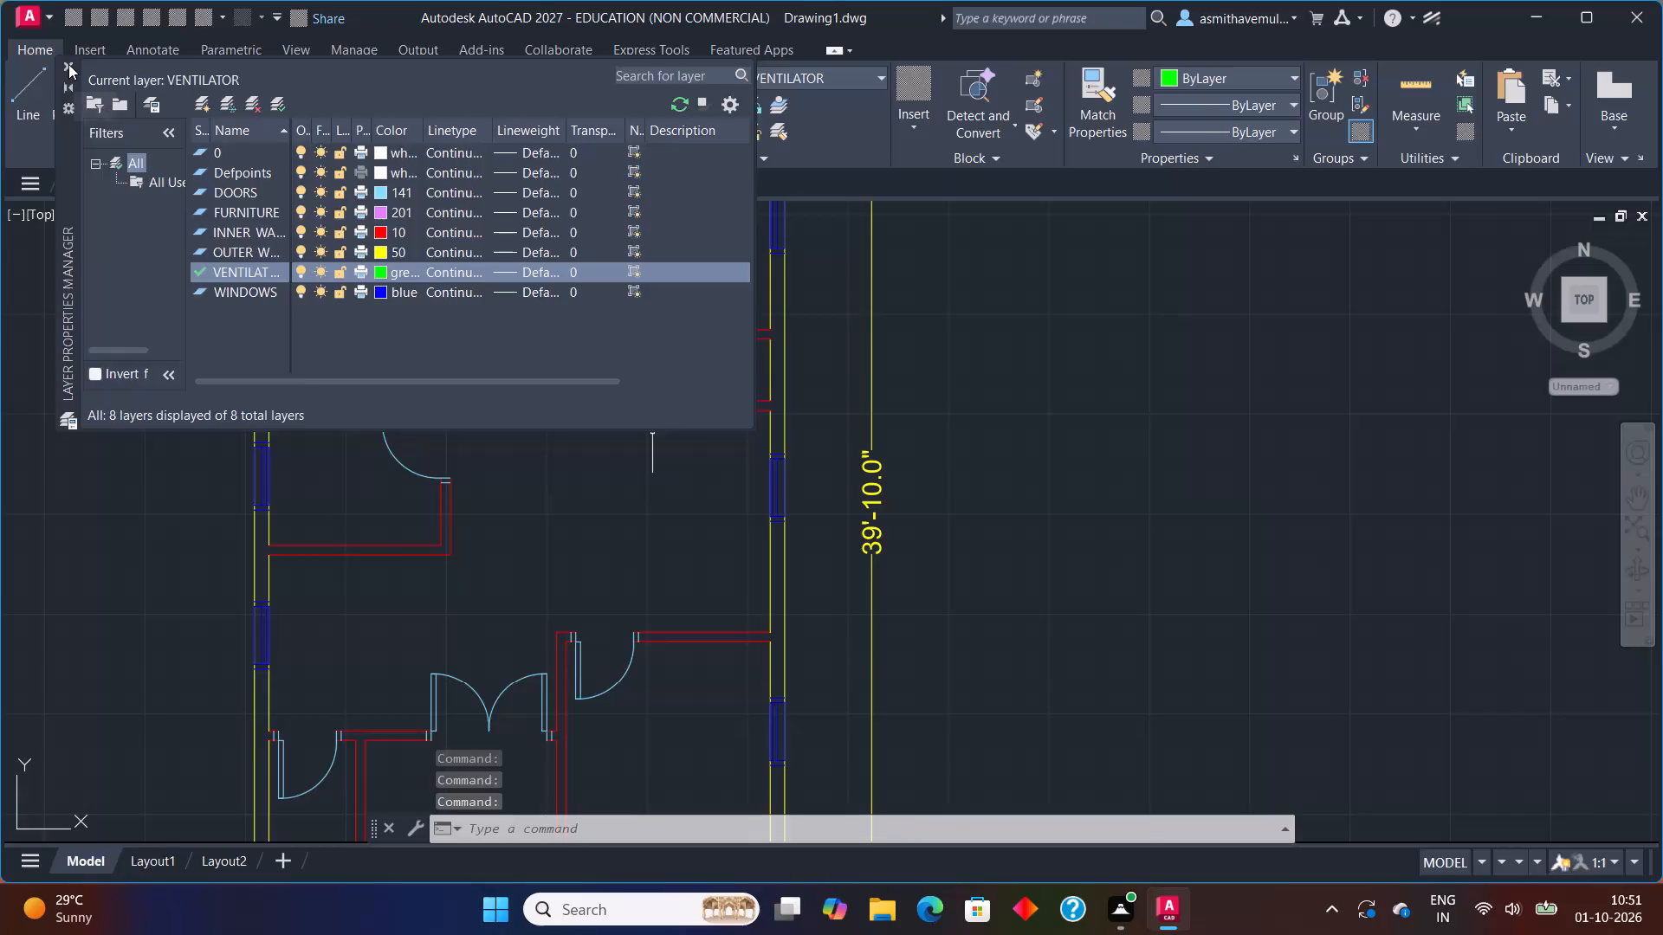
left_click(68, 64)
scroll(558, 355, "down", 2)
scroll(702, 480, "up", 1)
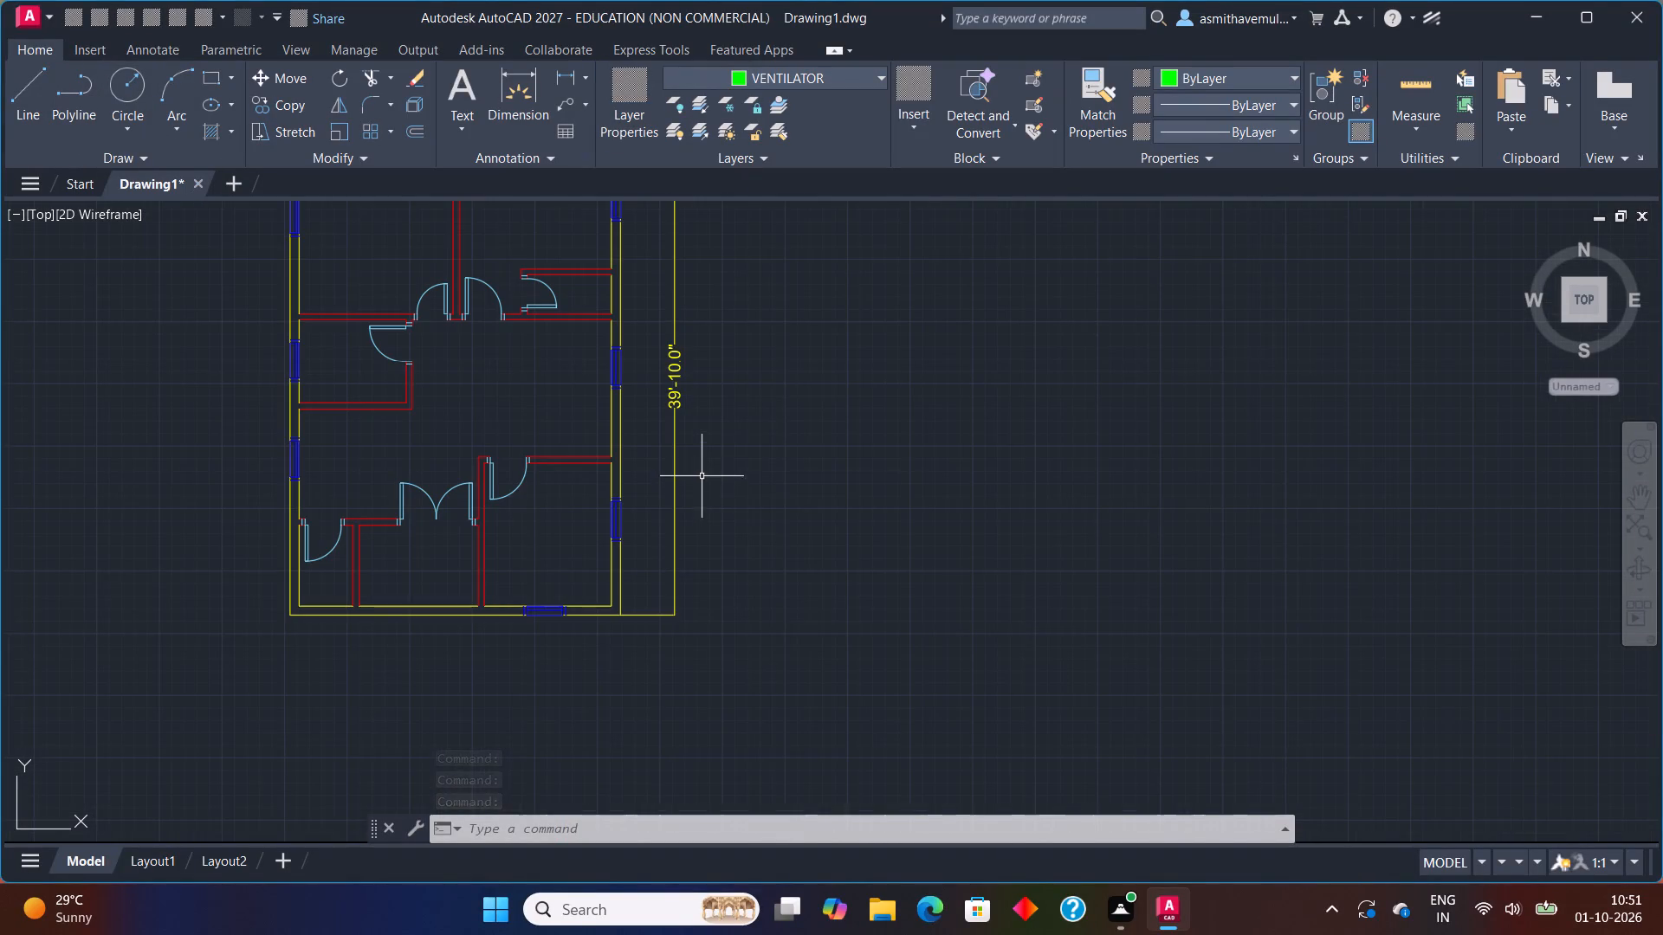
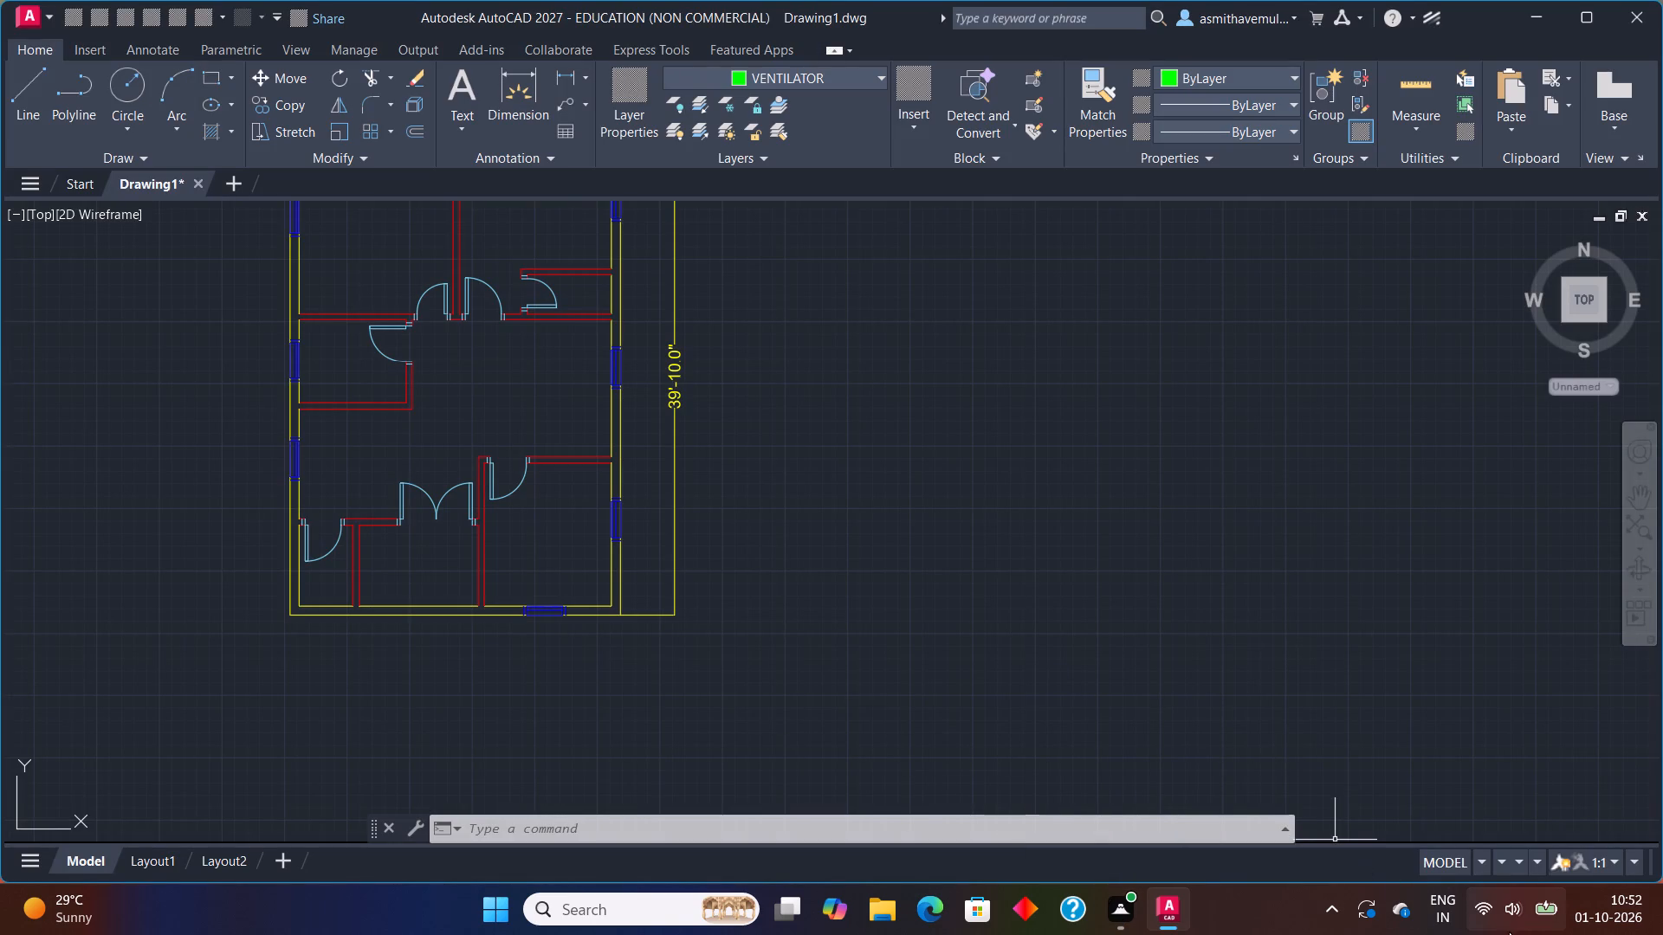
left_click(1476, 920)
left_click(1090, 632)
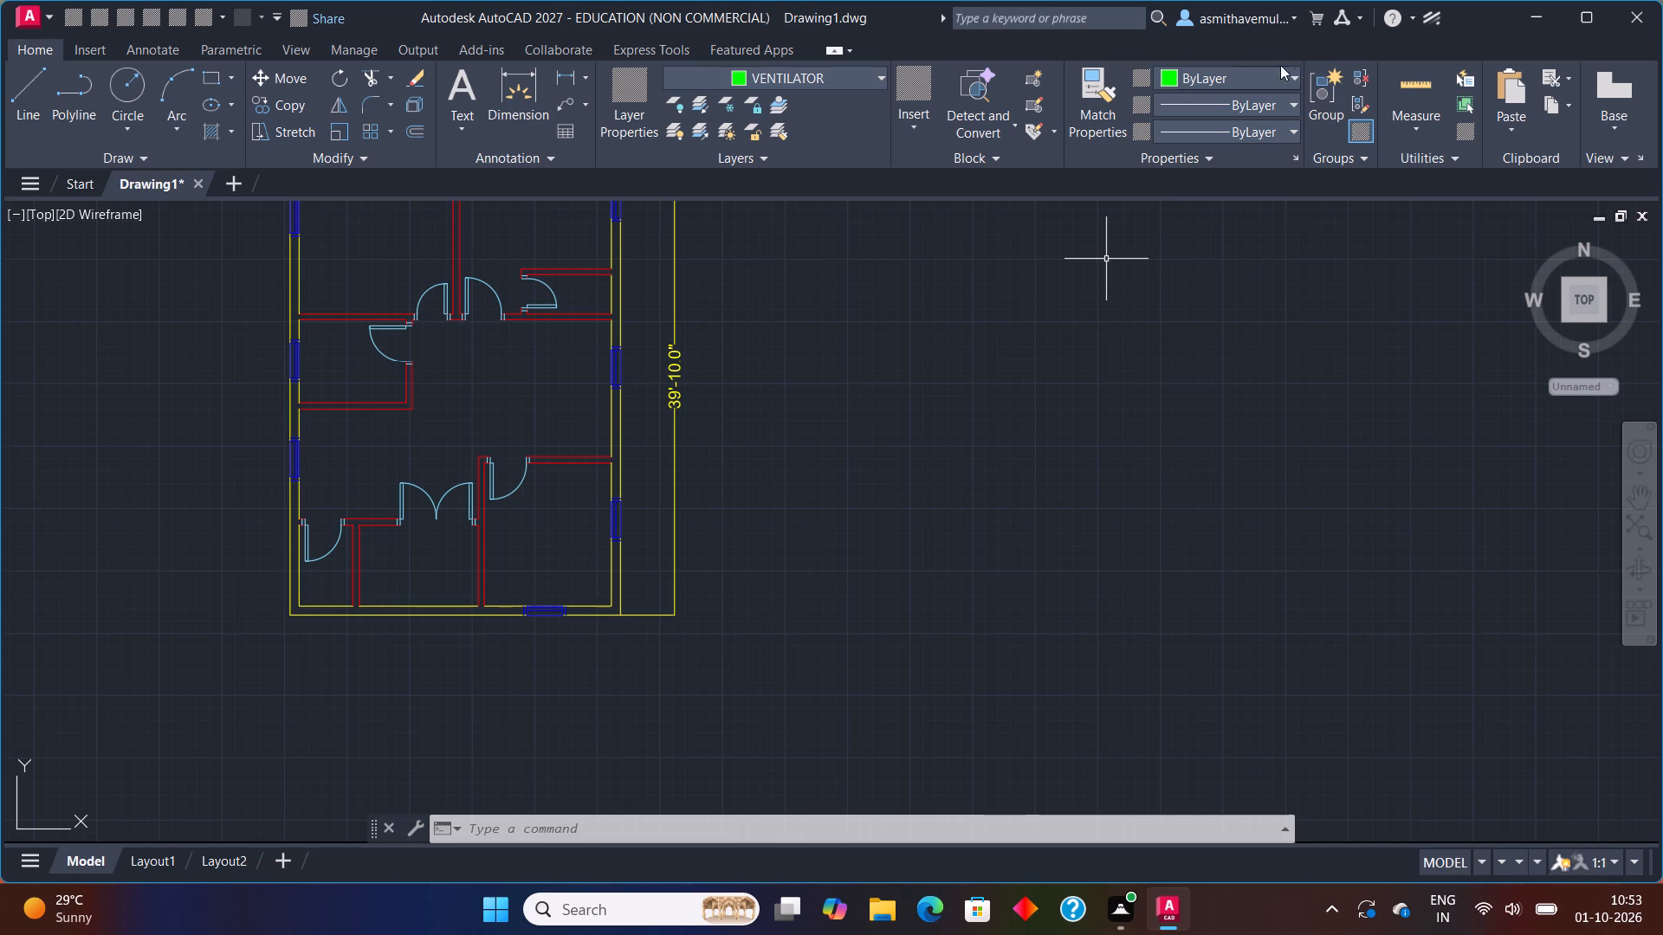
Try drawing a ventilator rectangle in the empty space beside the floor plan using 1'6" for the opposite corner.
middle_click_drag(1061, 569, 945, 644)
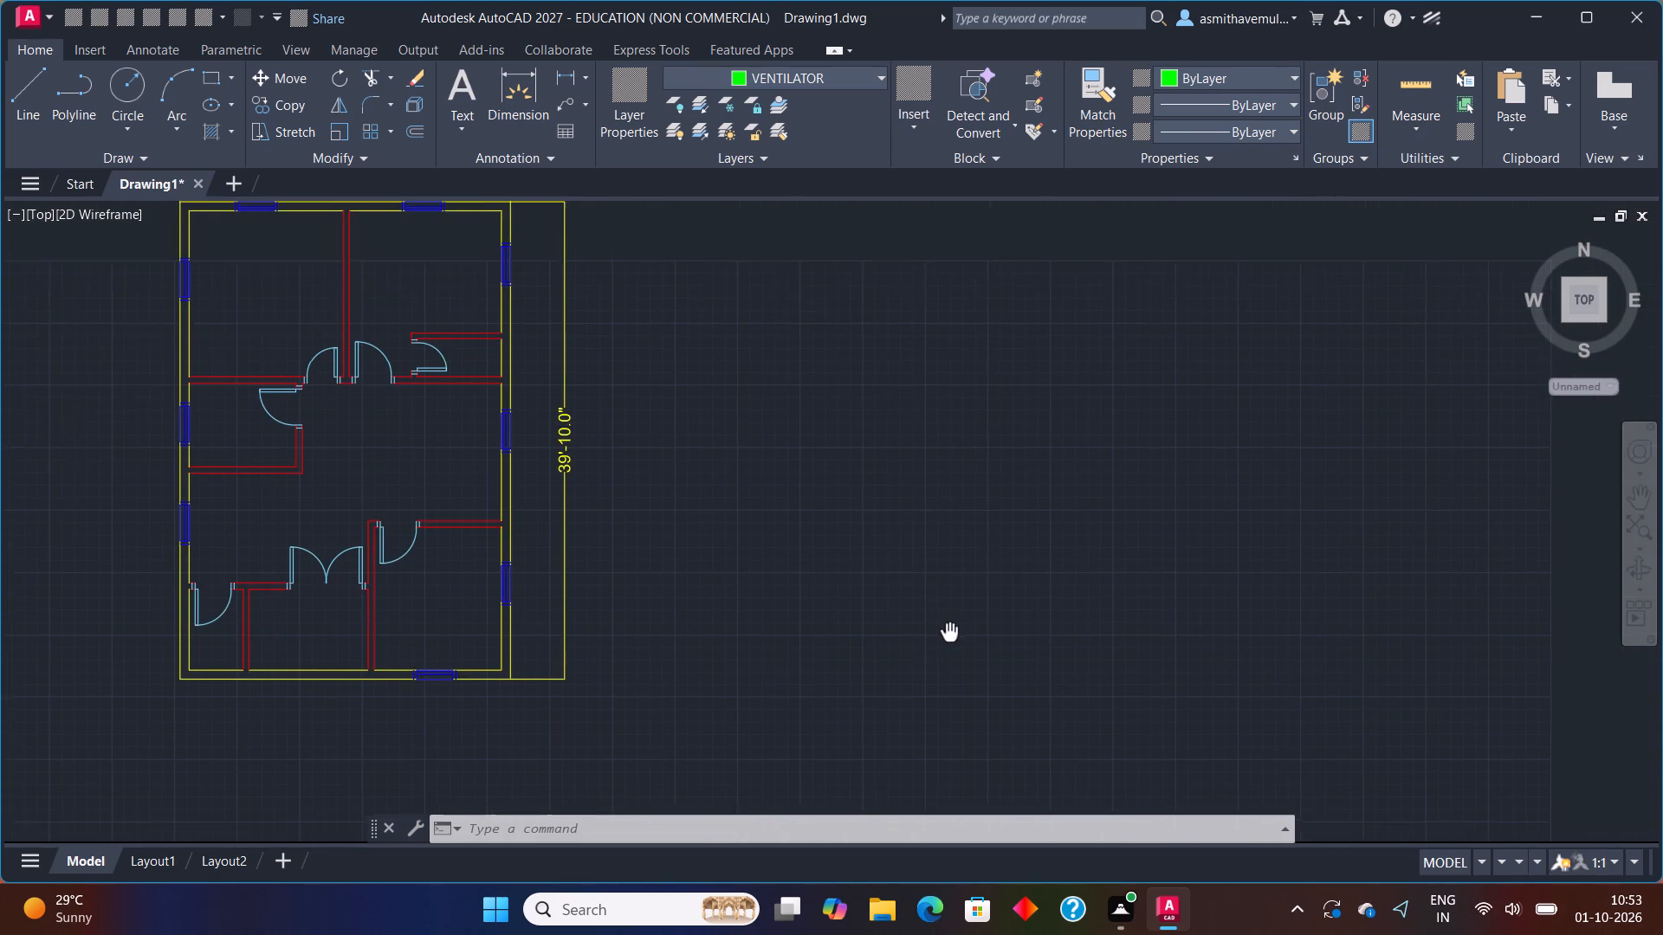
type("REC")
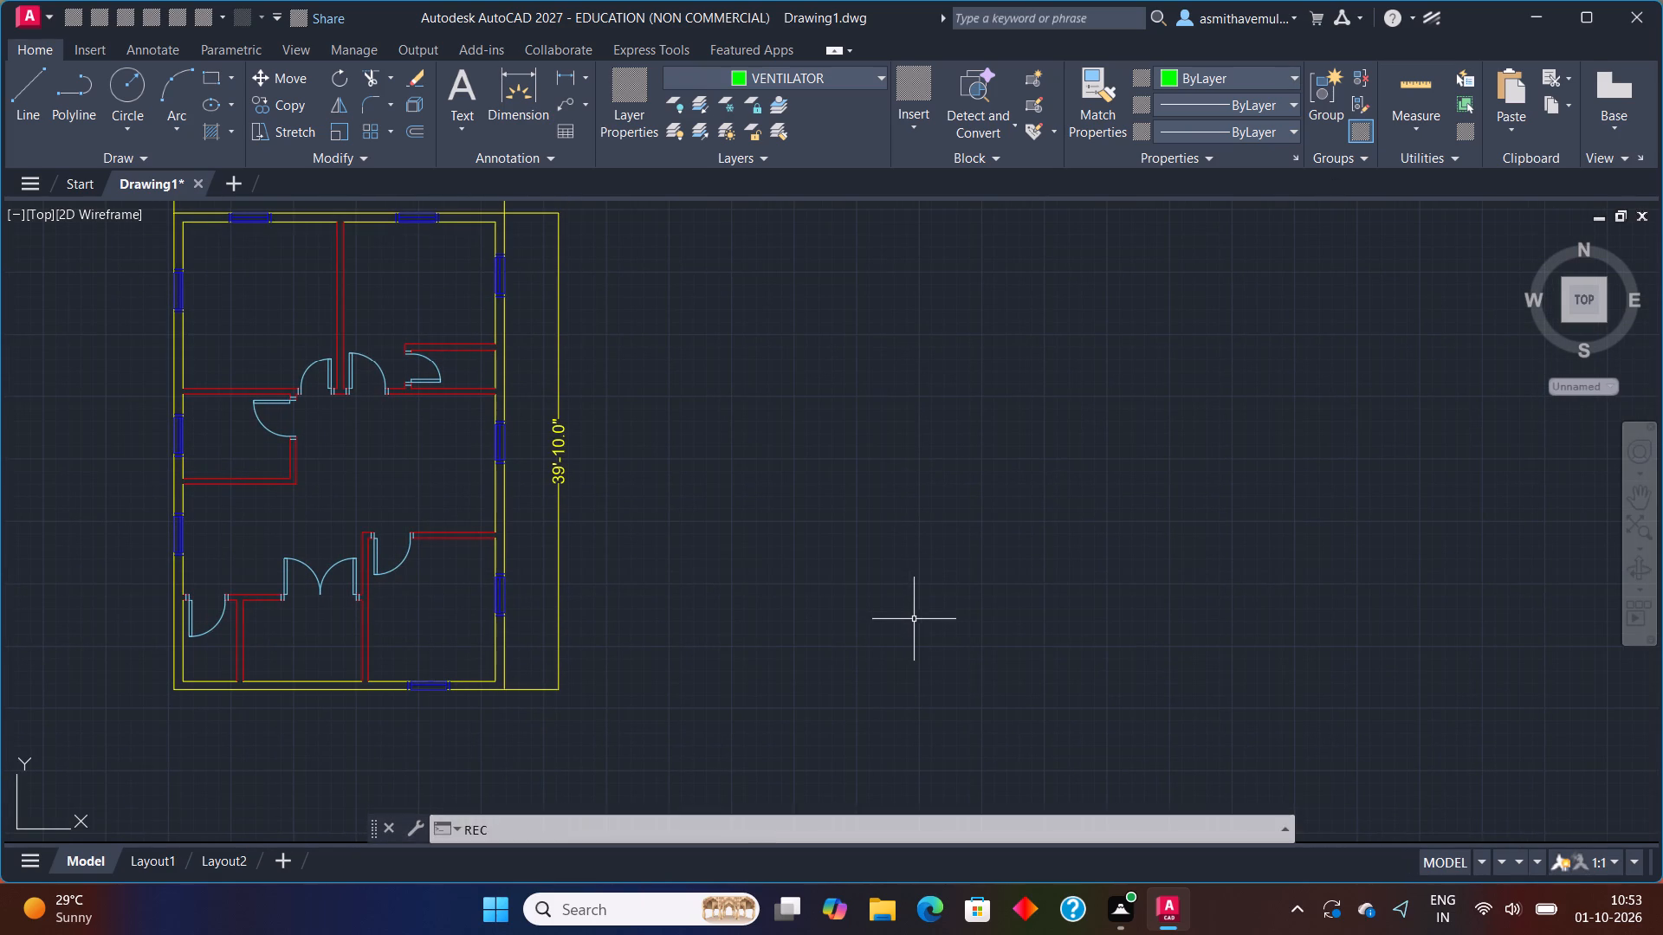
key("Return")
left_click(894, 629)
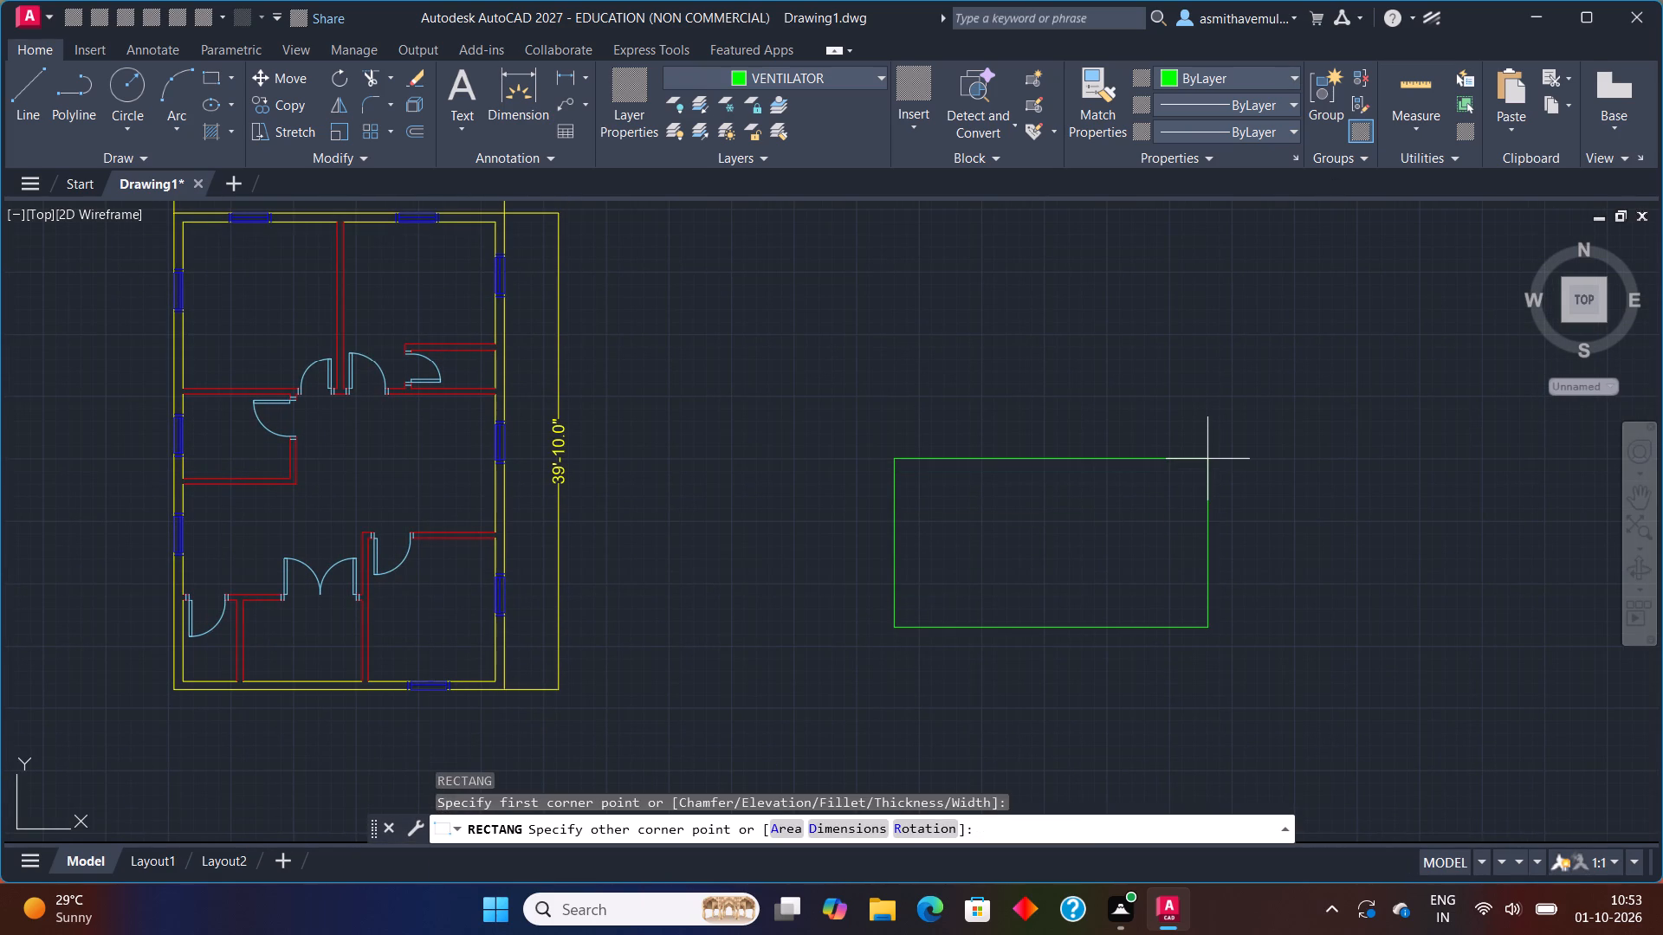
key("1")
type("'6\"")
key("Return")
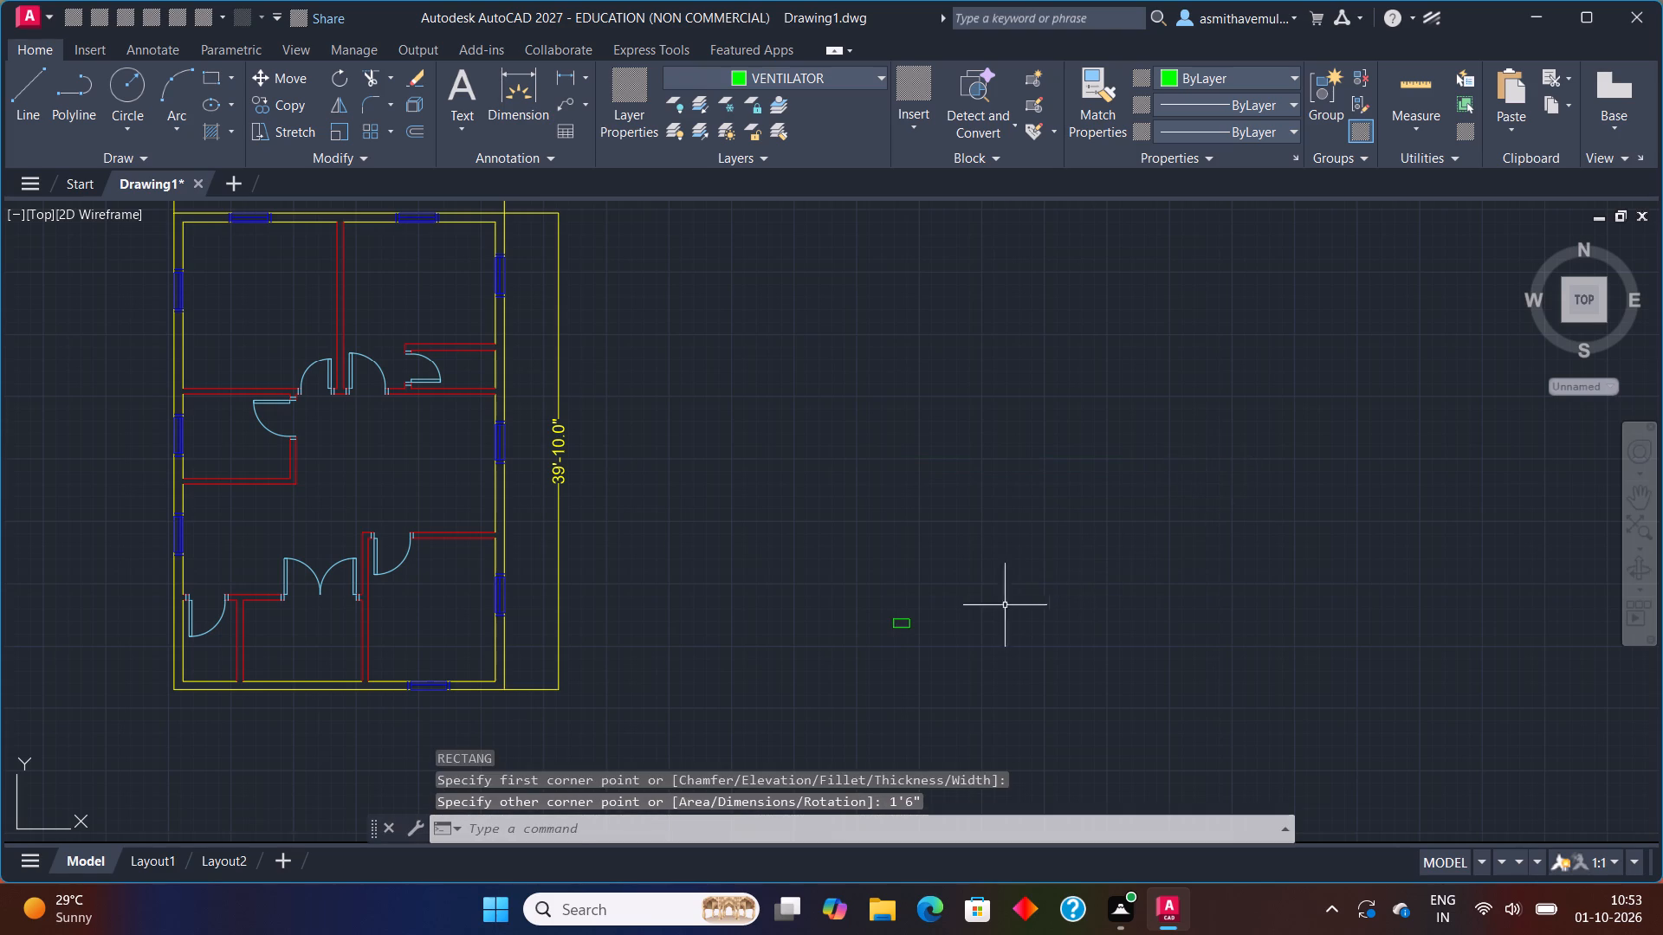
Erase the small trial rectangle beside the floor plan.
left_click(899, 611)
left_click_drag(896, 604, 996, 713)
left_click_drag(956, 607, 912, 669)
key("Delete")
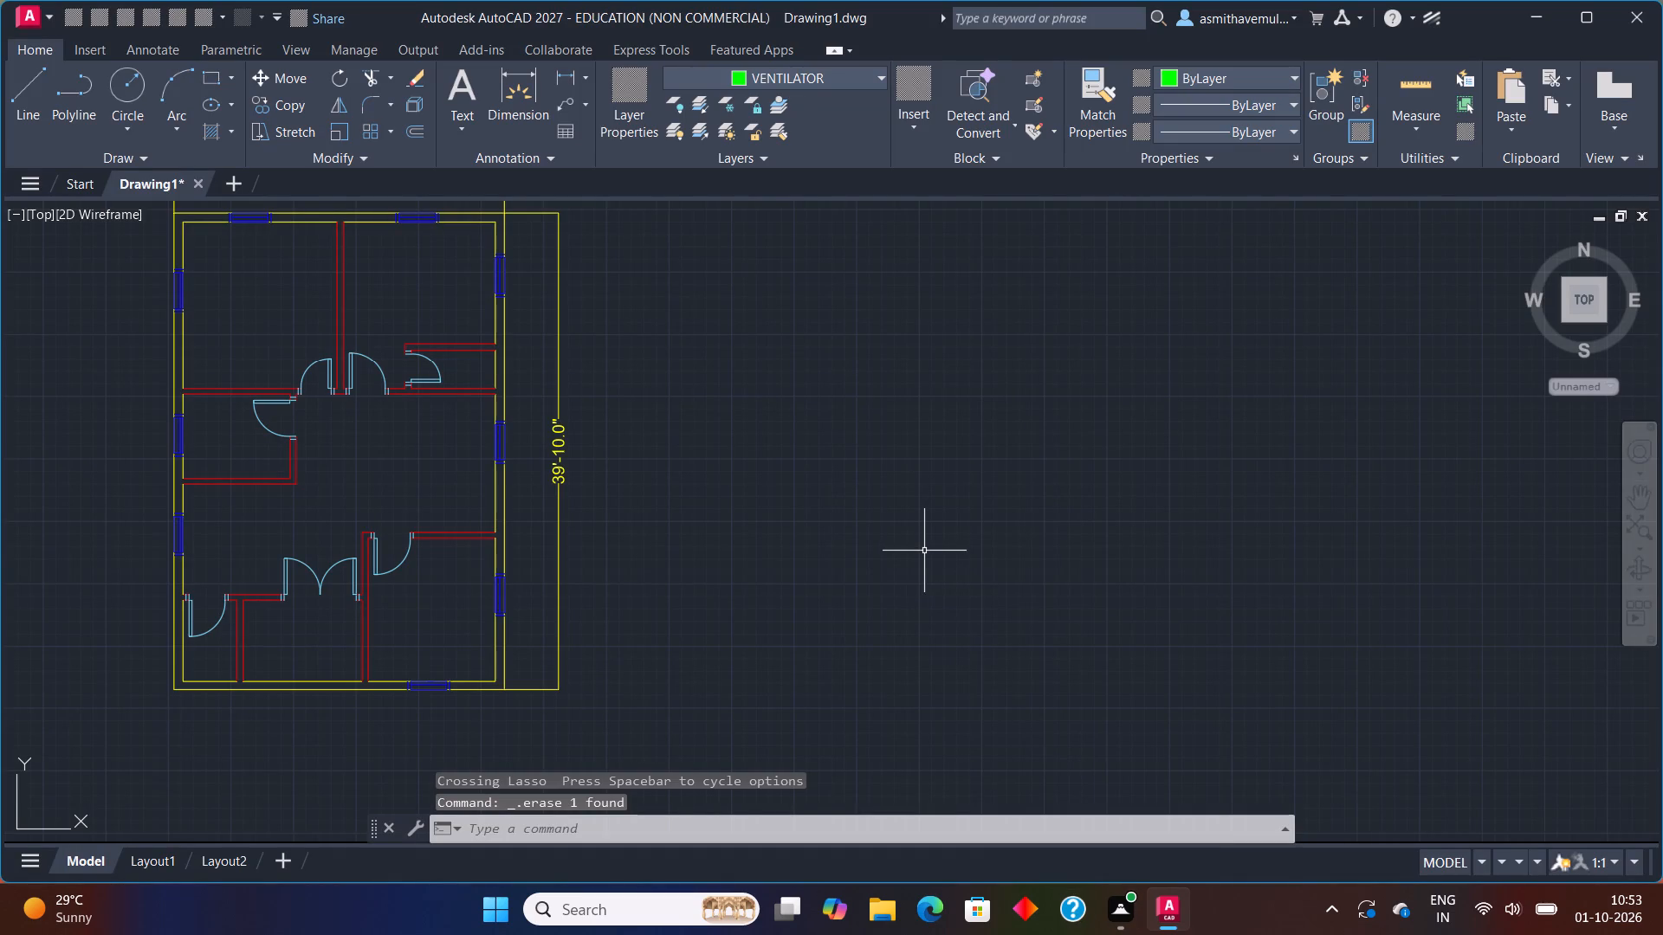
Draw a ventilator rectangle 1'6" long and 9" wide in the empty space beside the floor plan.
type("REC")
key("Return")
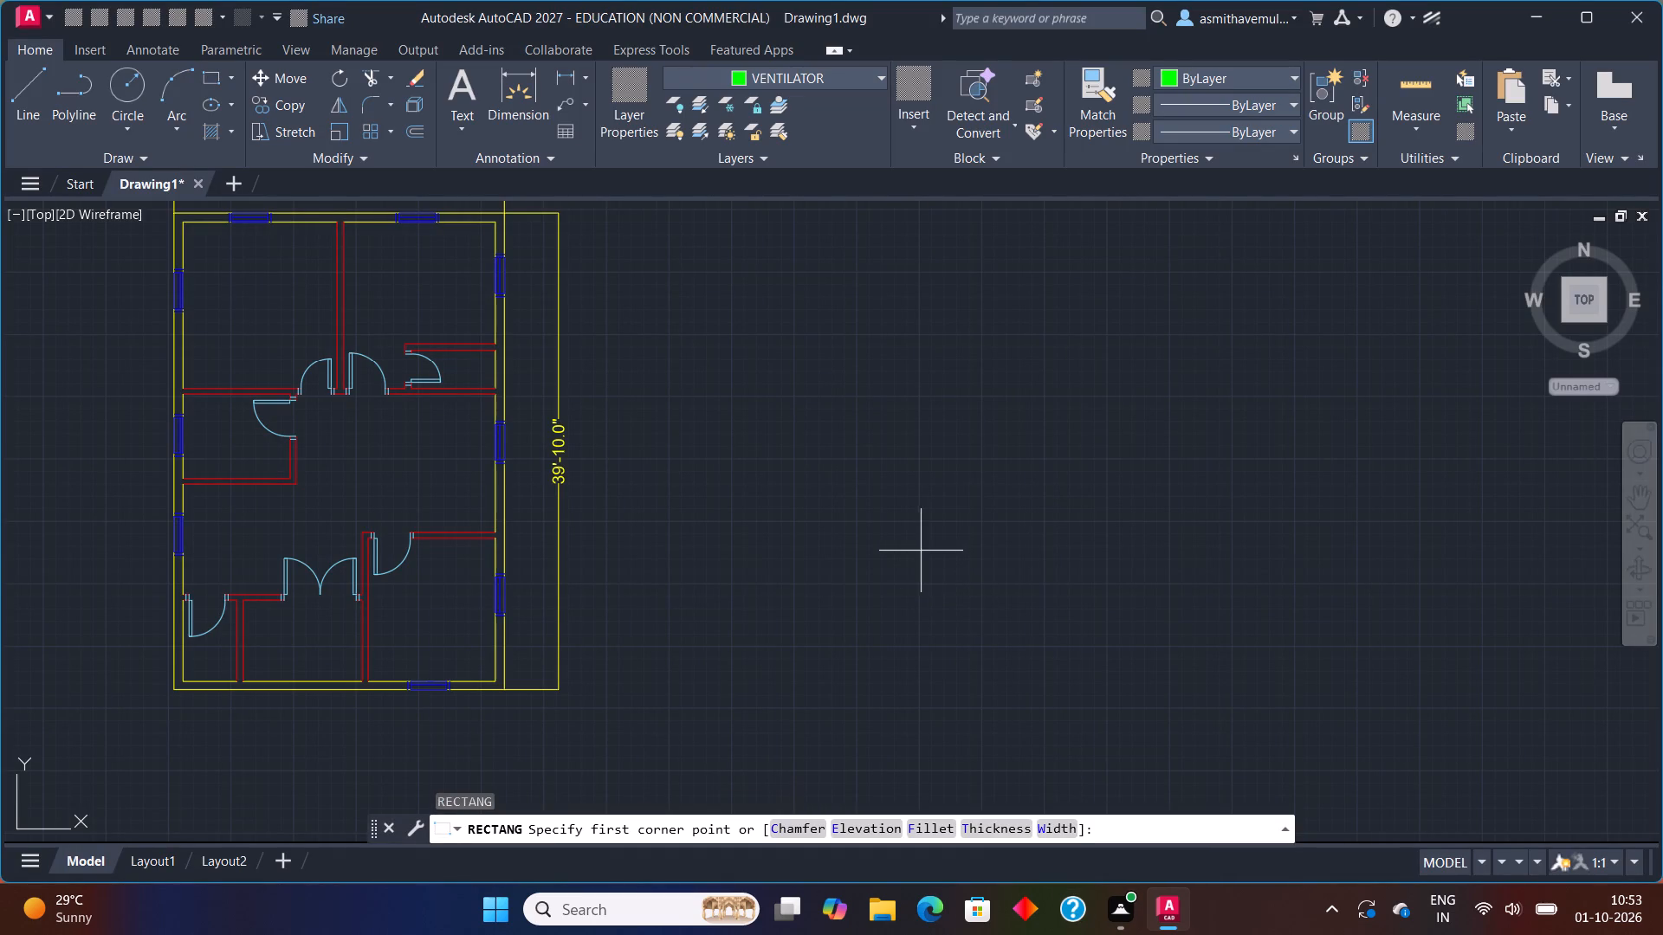
left_click(821, 521)
key("d")
key("Return")
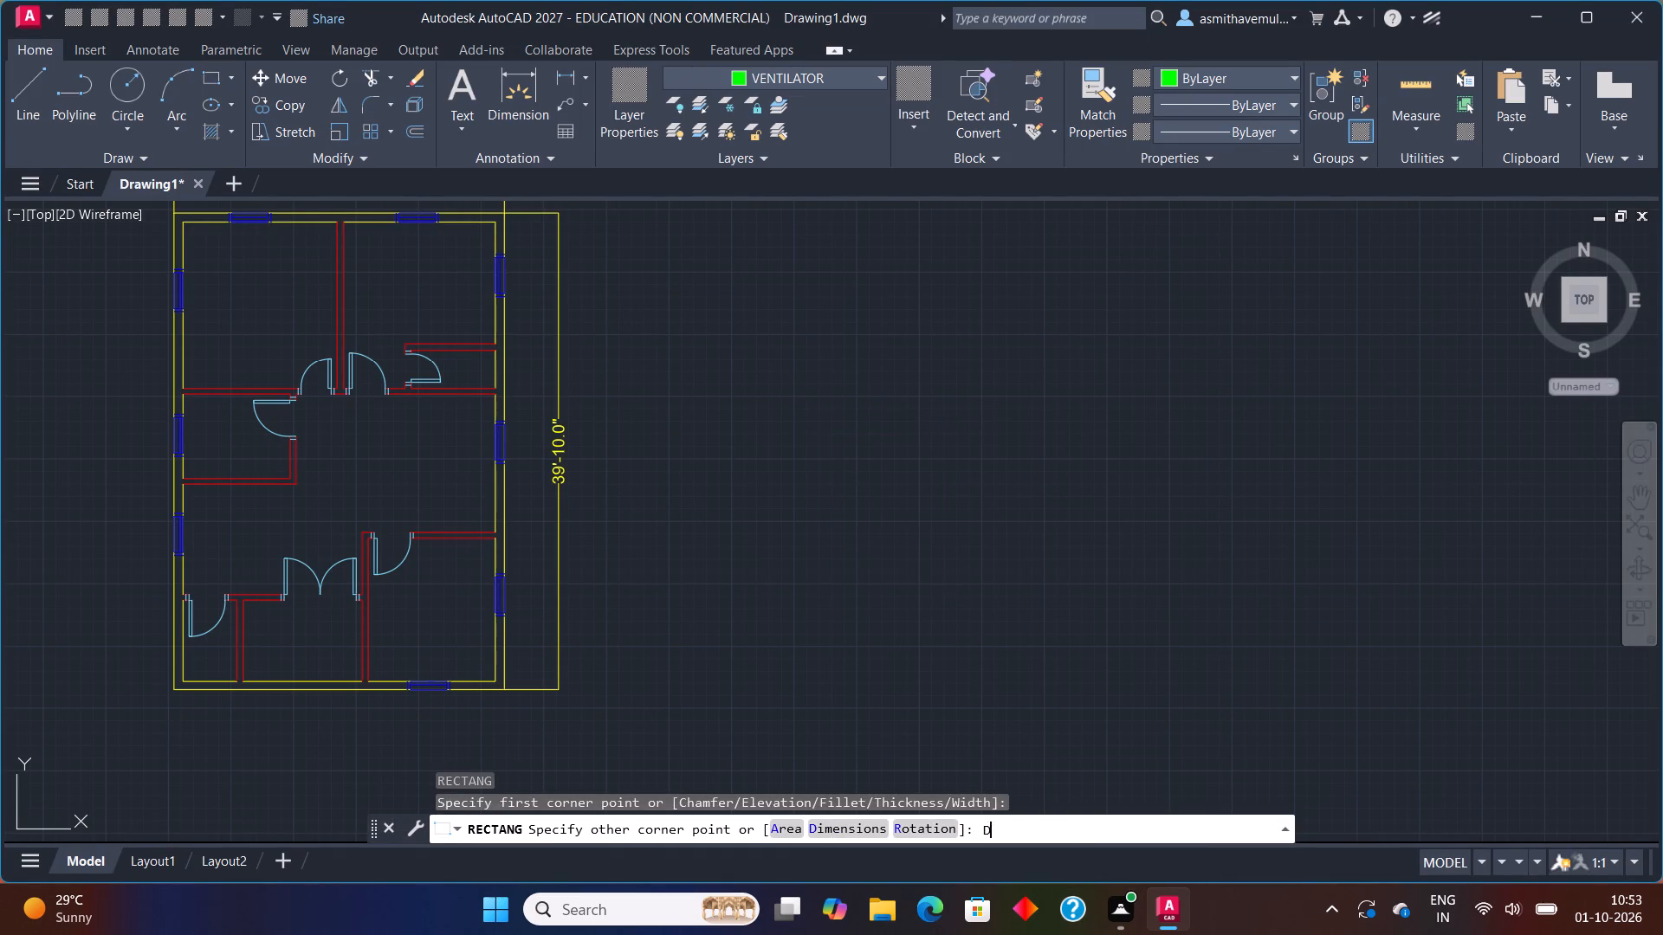
type("1'6")
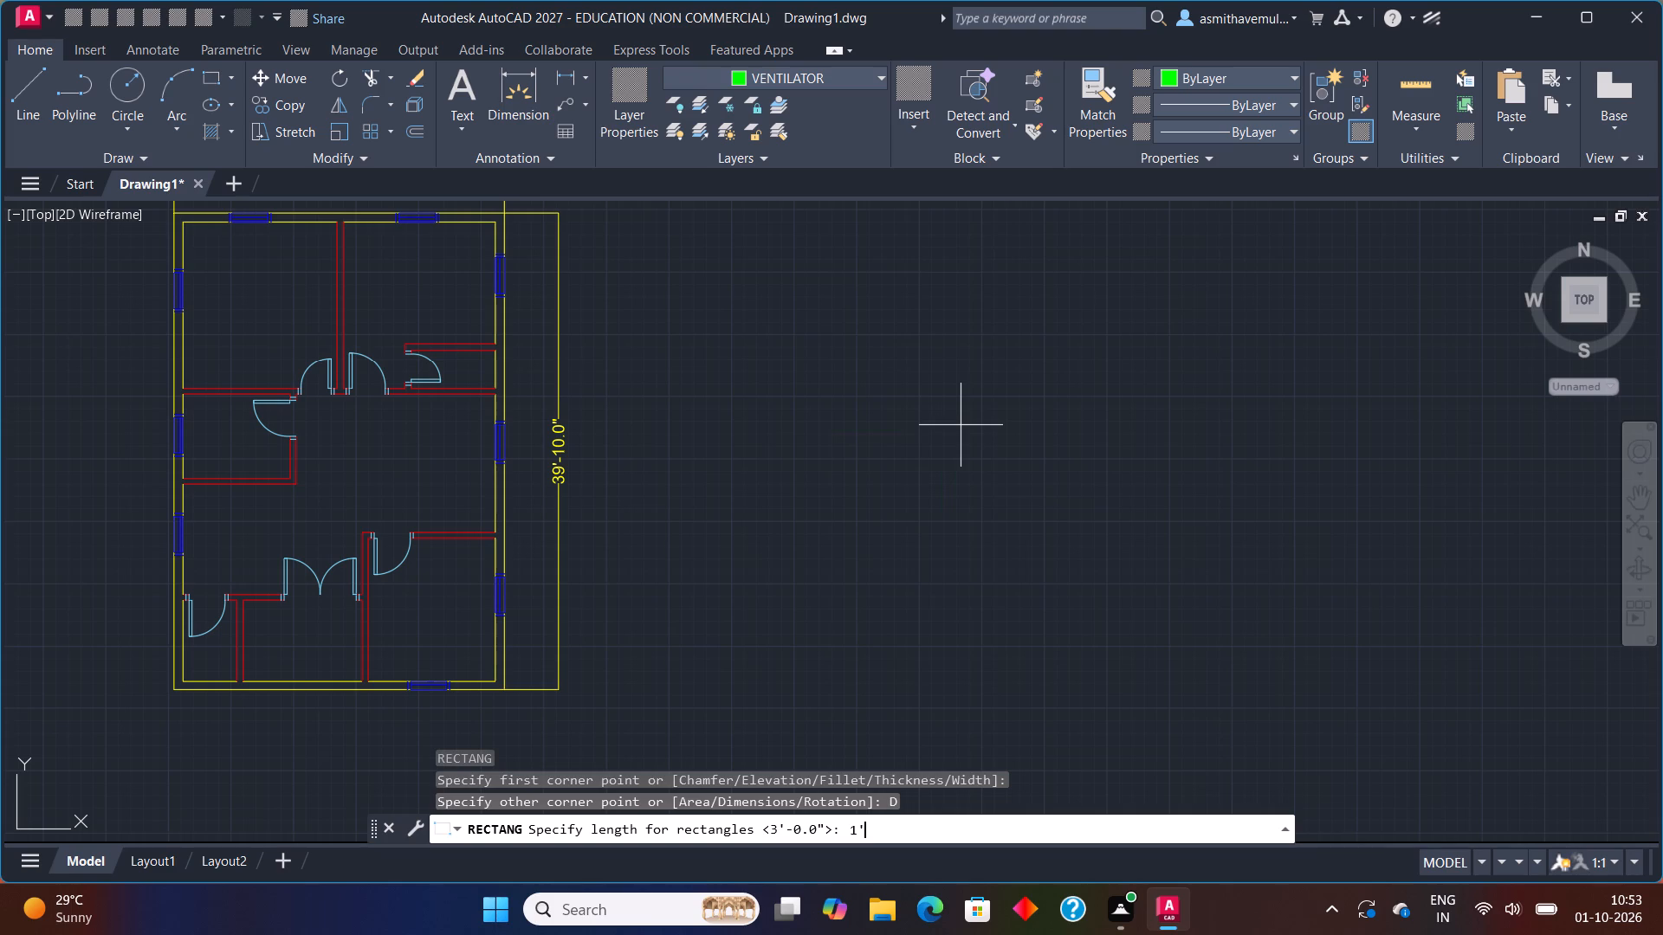
key("shift+quotedbl")
key("Return")
type("9\"")
key("Return")
left_click(941, 450)
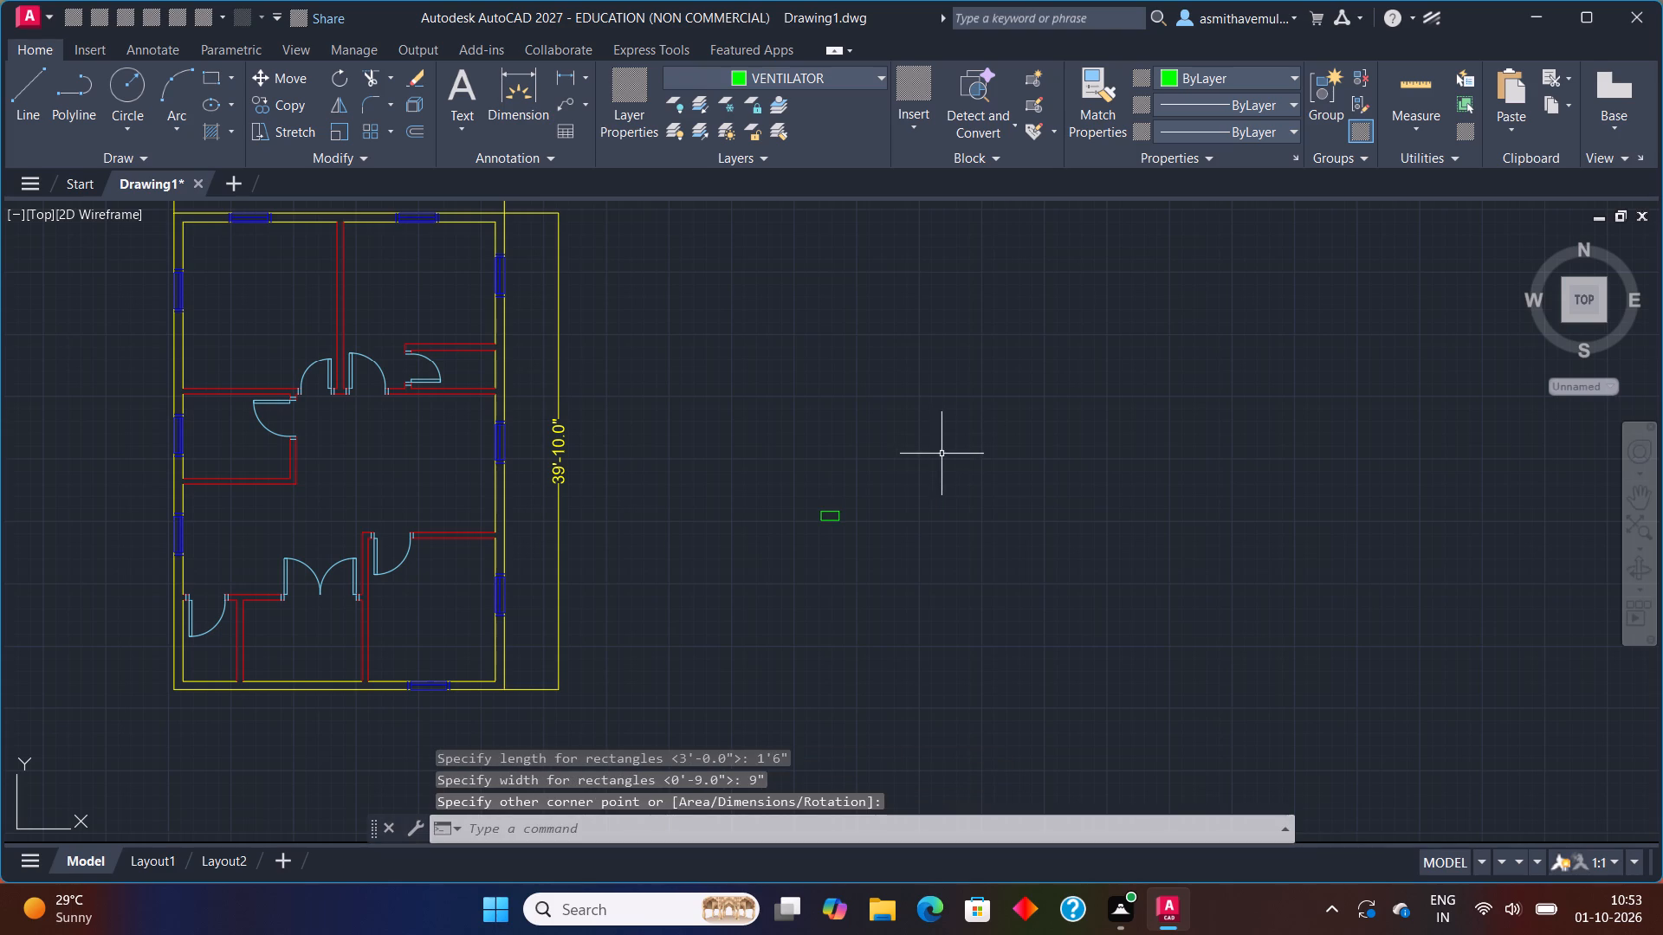
Draw a horizontal centre line across the ventilator rectangle between the midpoints of its short sides.
scroll(859, 568, "up", 3)
key("l")
key("Return")
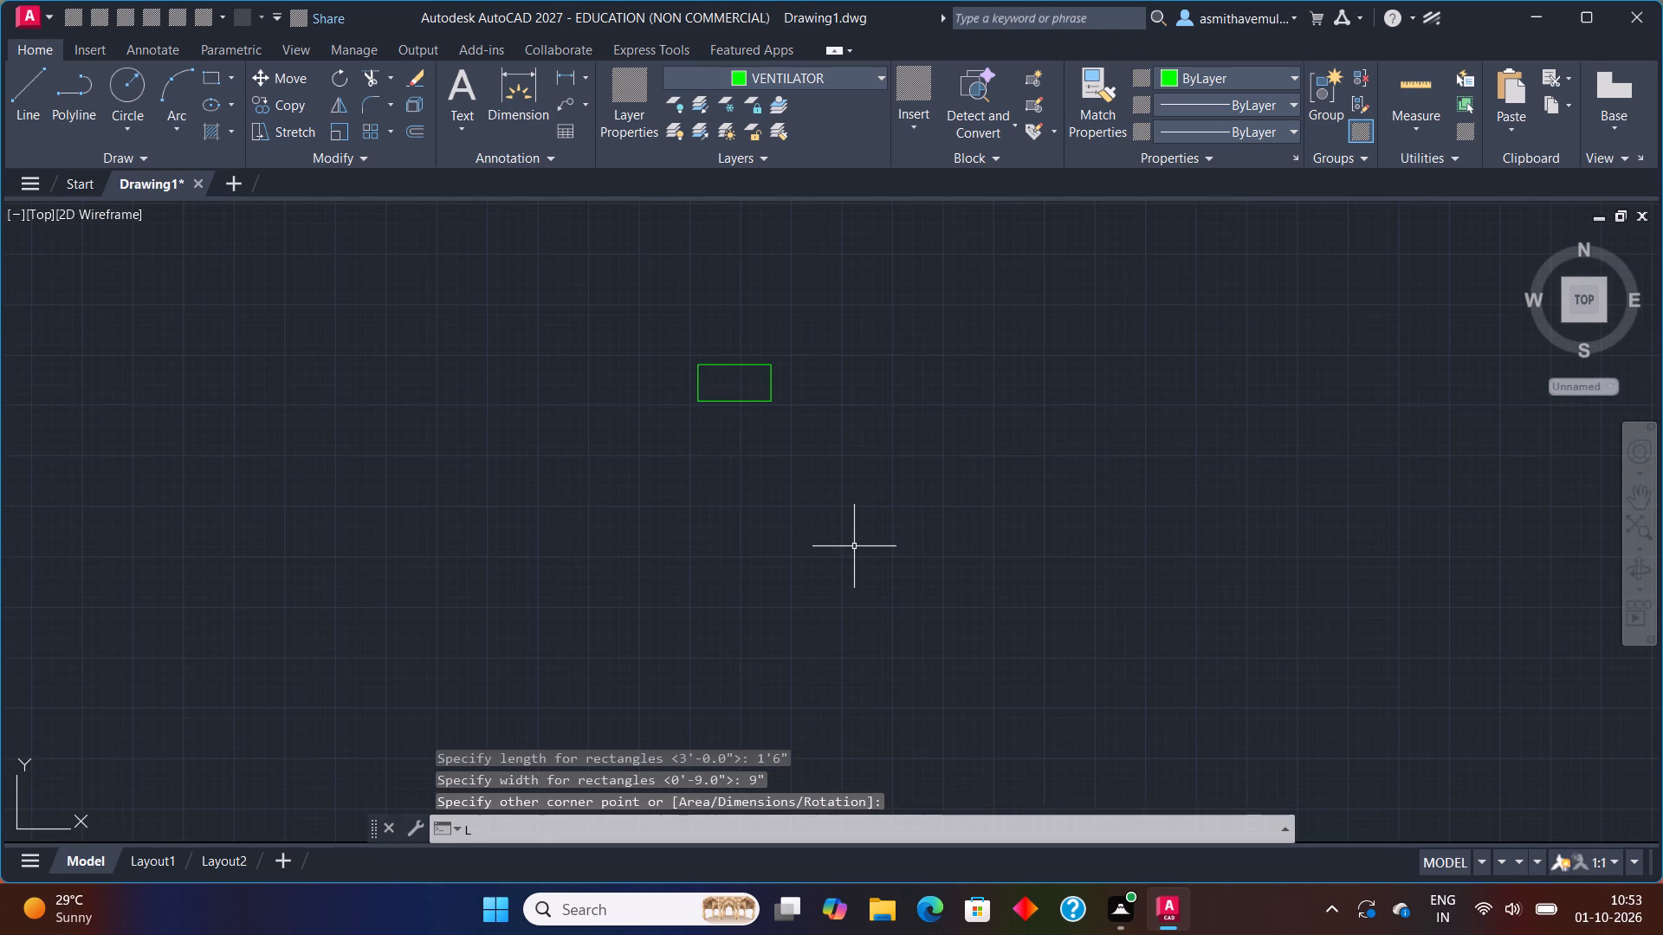
scroll(728, 407, "up", 1)
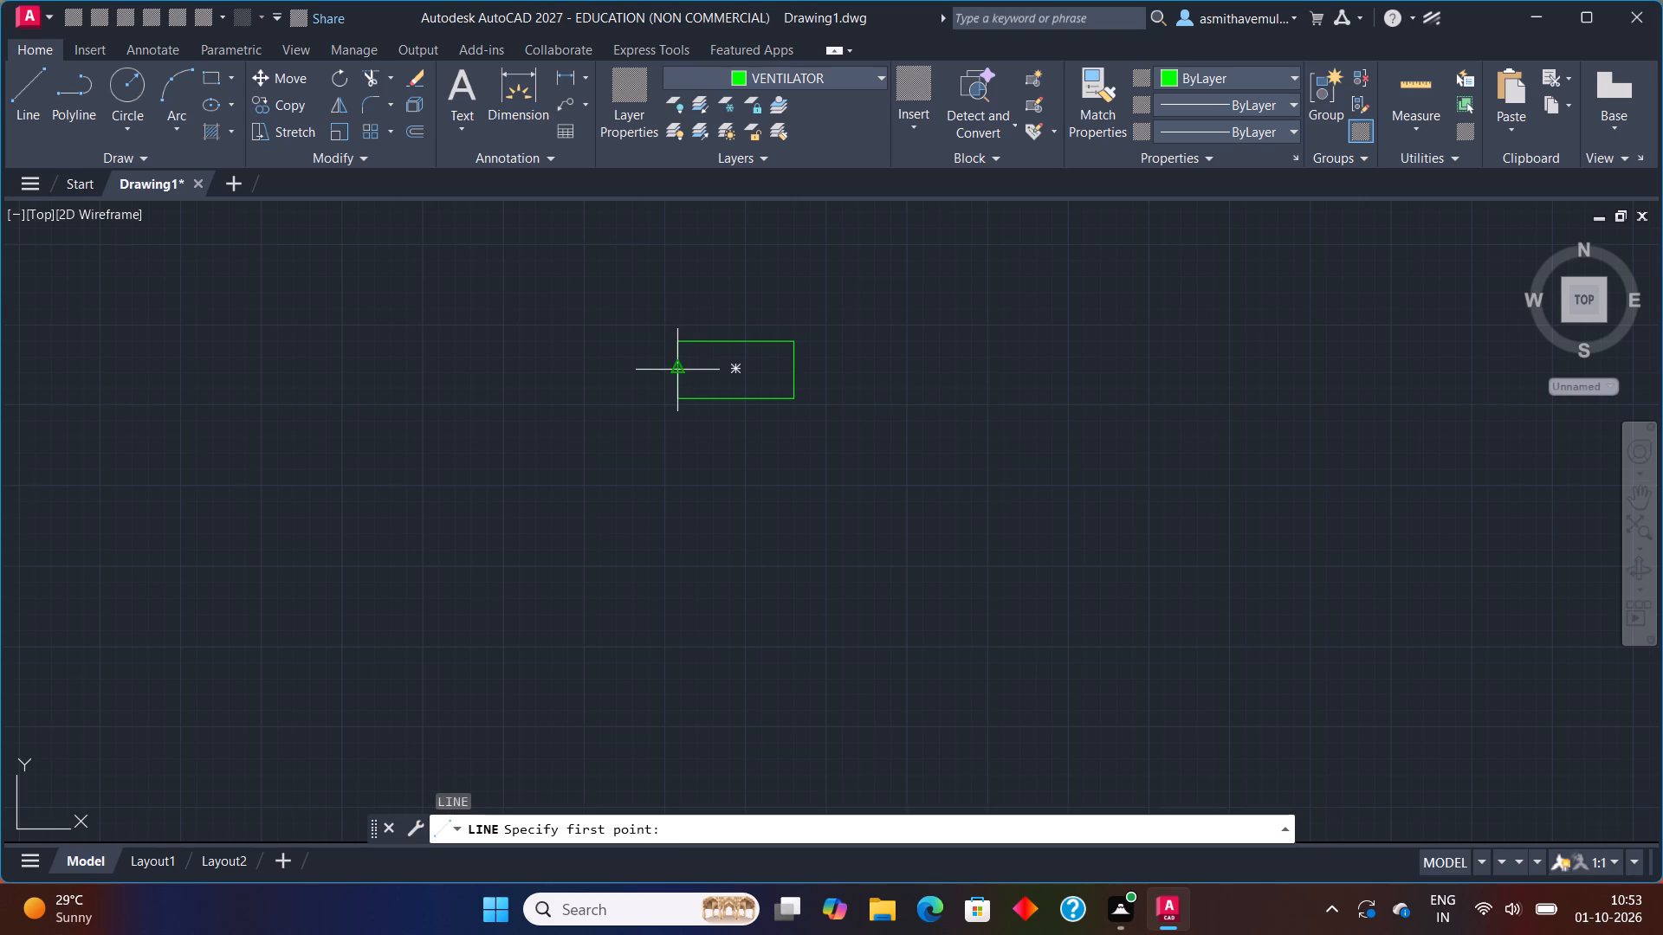
left_click_drag(676, 375, 698, 379)
left_click(797, 370)
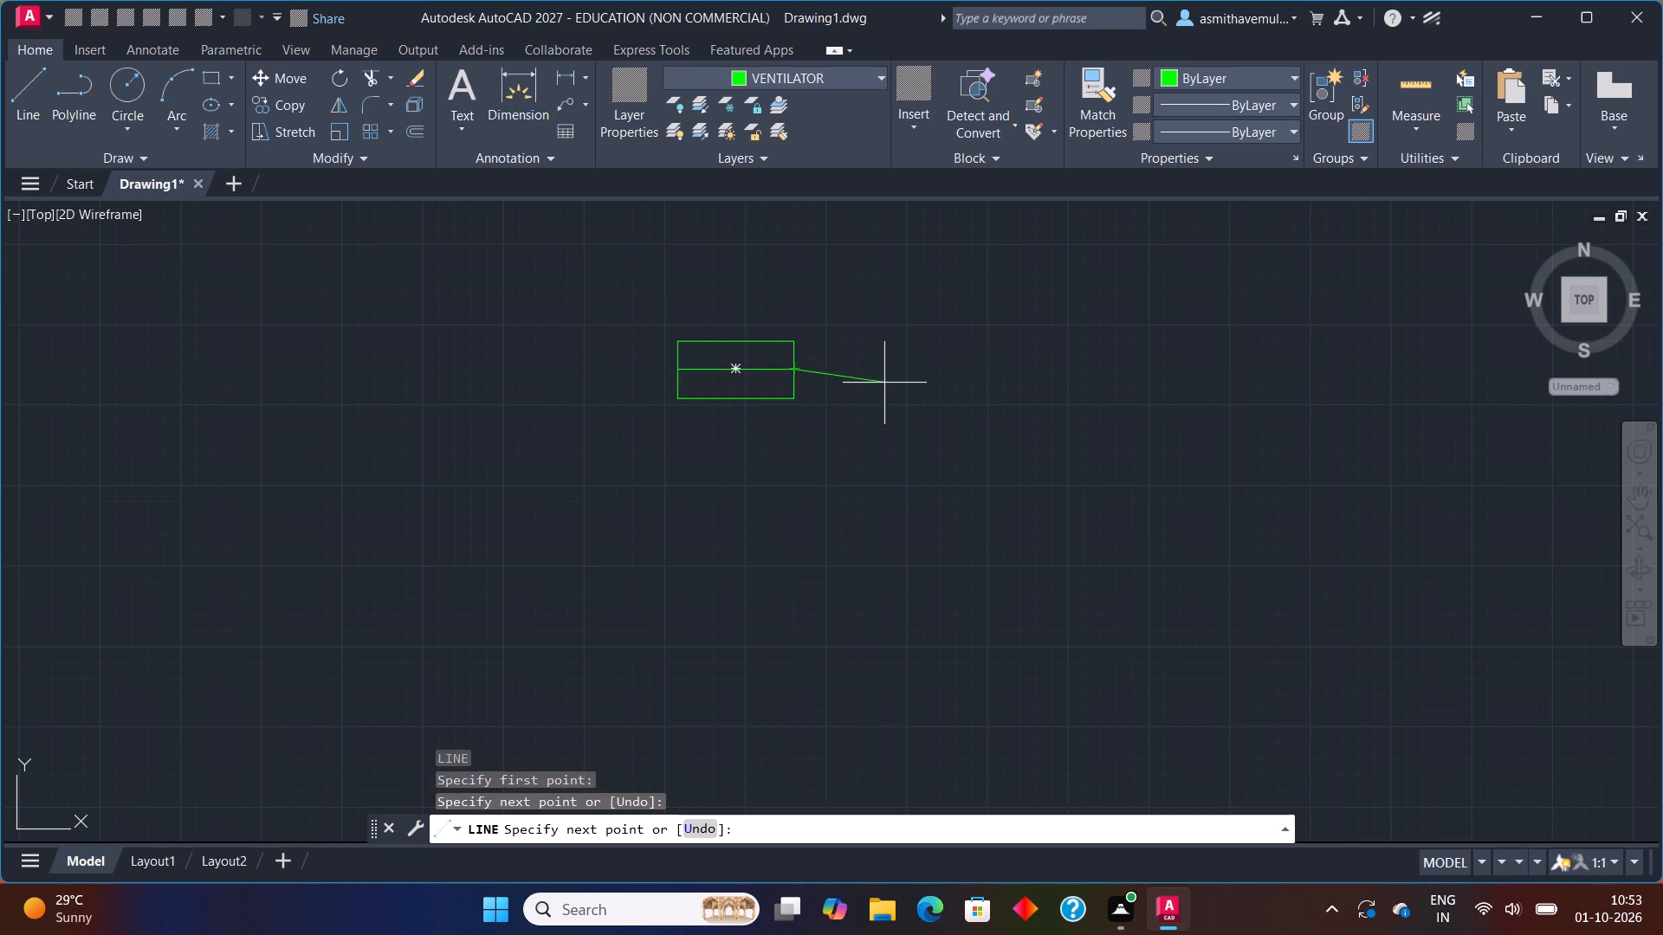
key("Escape")
Offset the ventilator's centre line 3" towards its lower edge.
key("o")
key("Return")
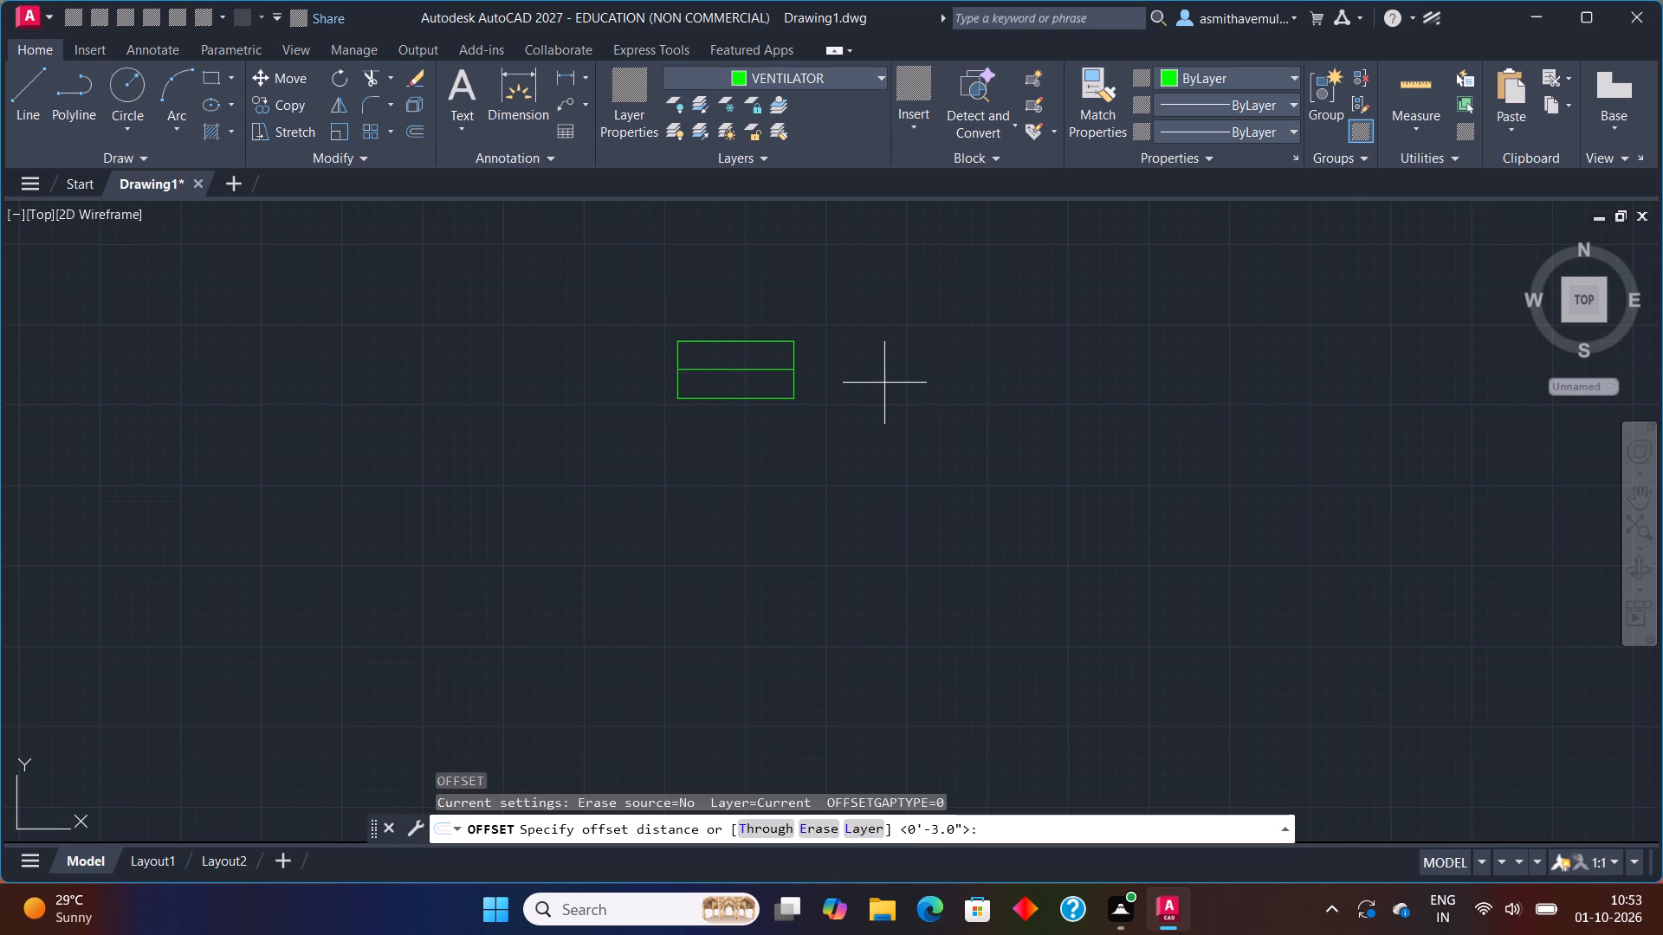
key("3")
key("shift+quotedbl")
key("Return")
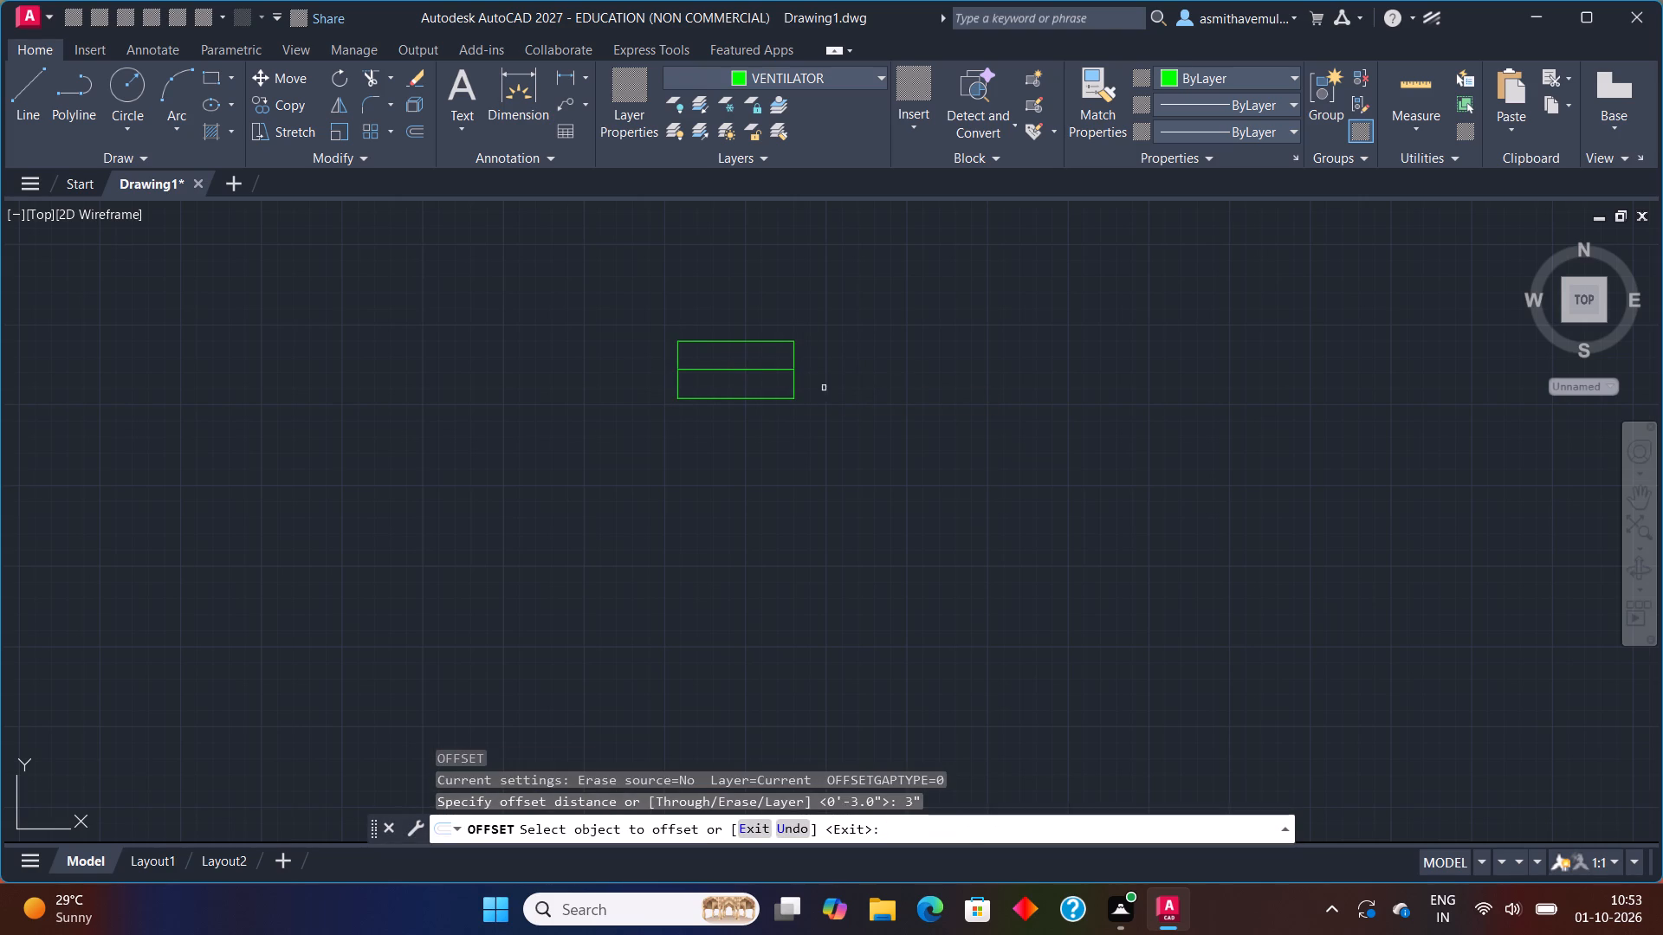
left_click(772, 371)
left_click(772, 392)
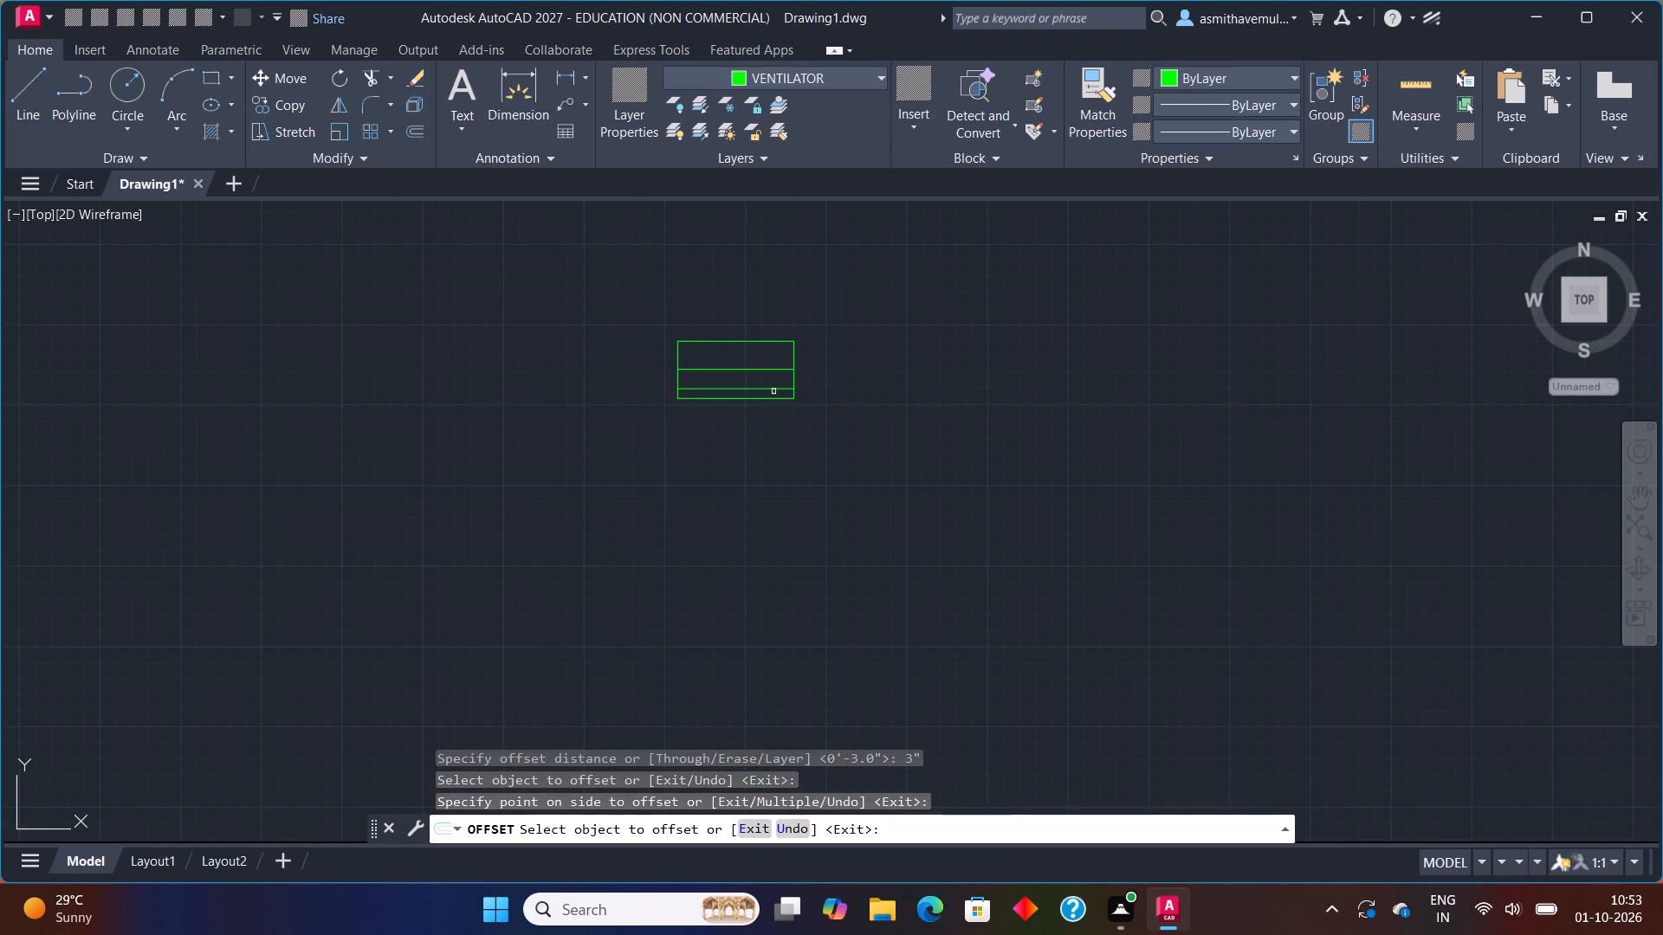
key("Escape")
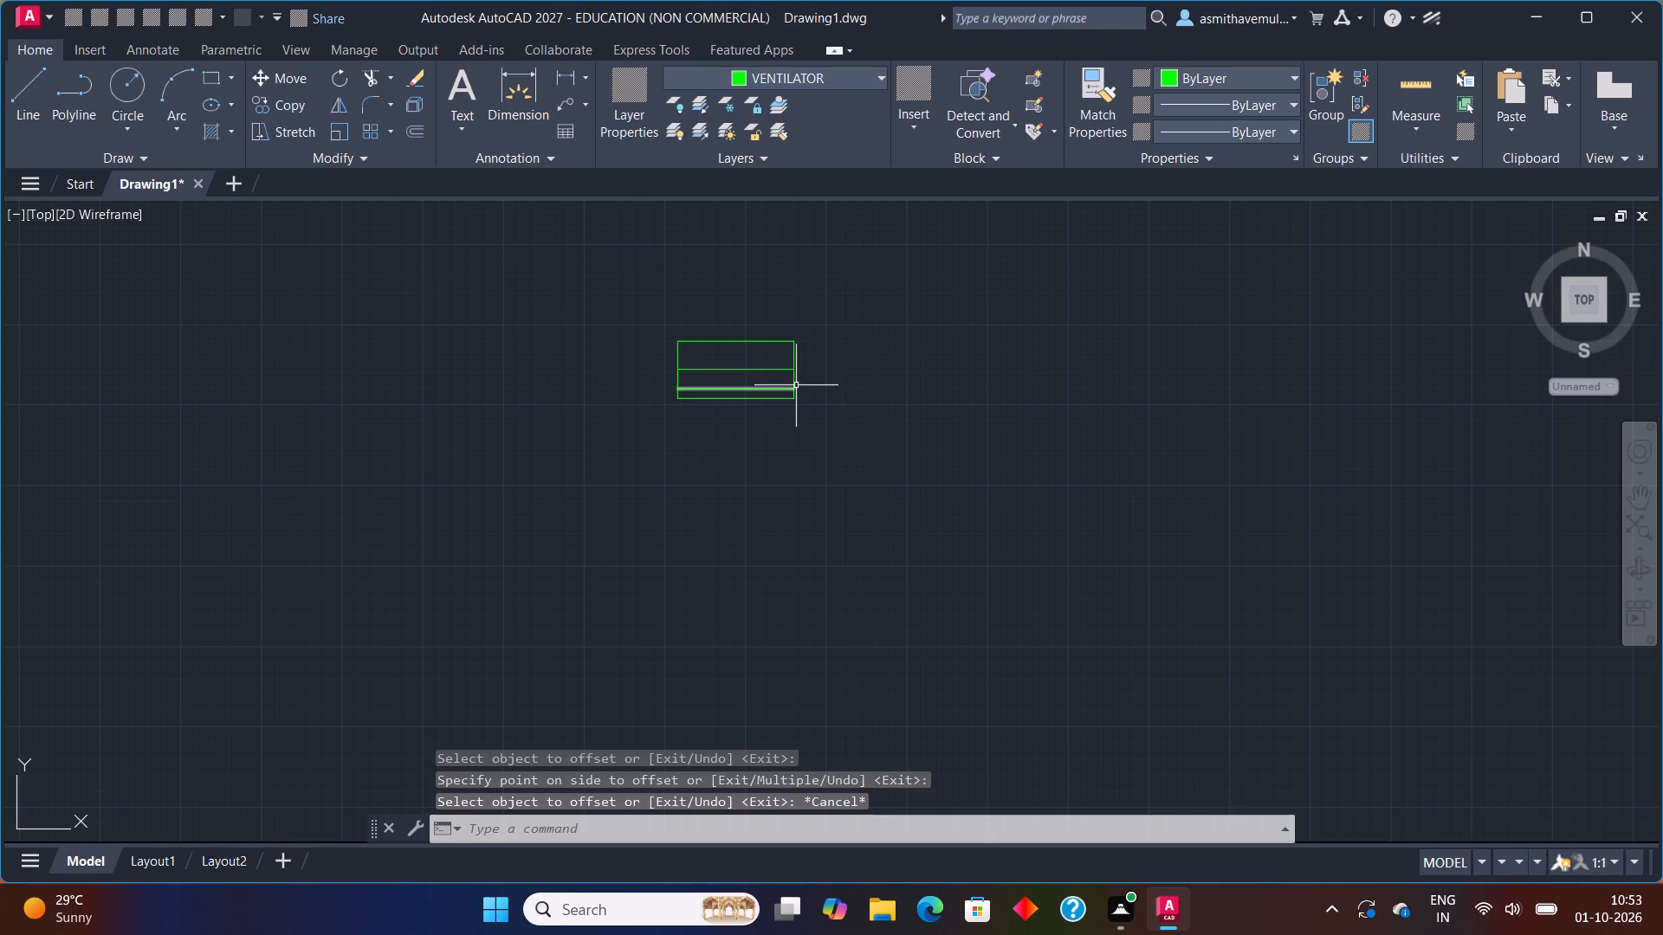
Explode the ventilator rectangle into separate lines.
left_click(793, 380)
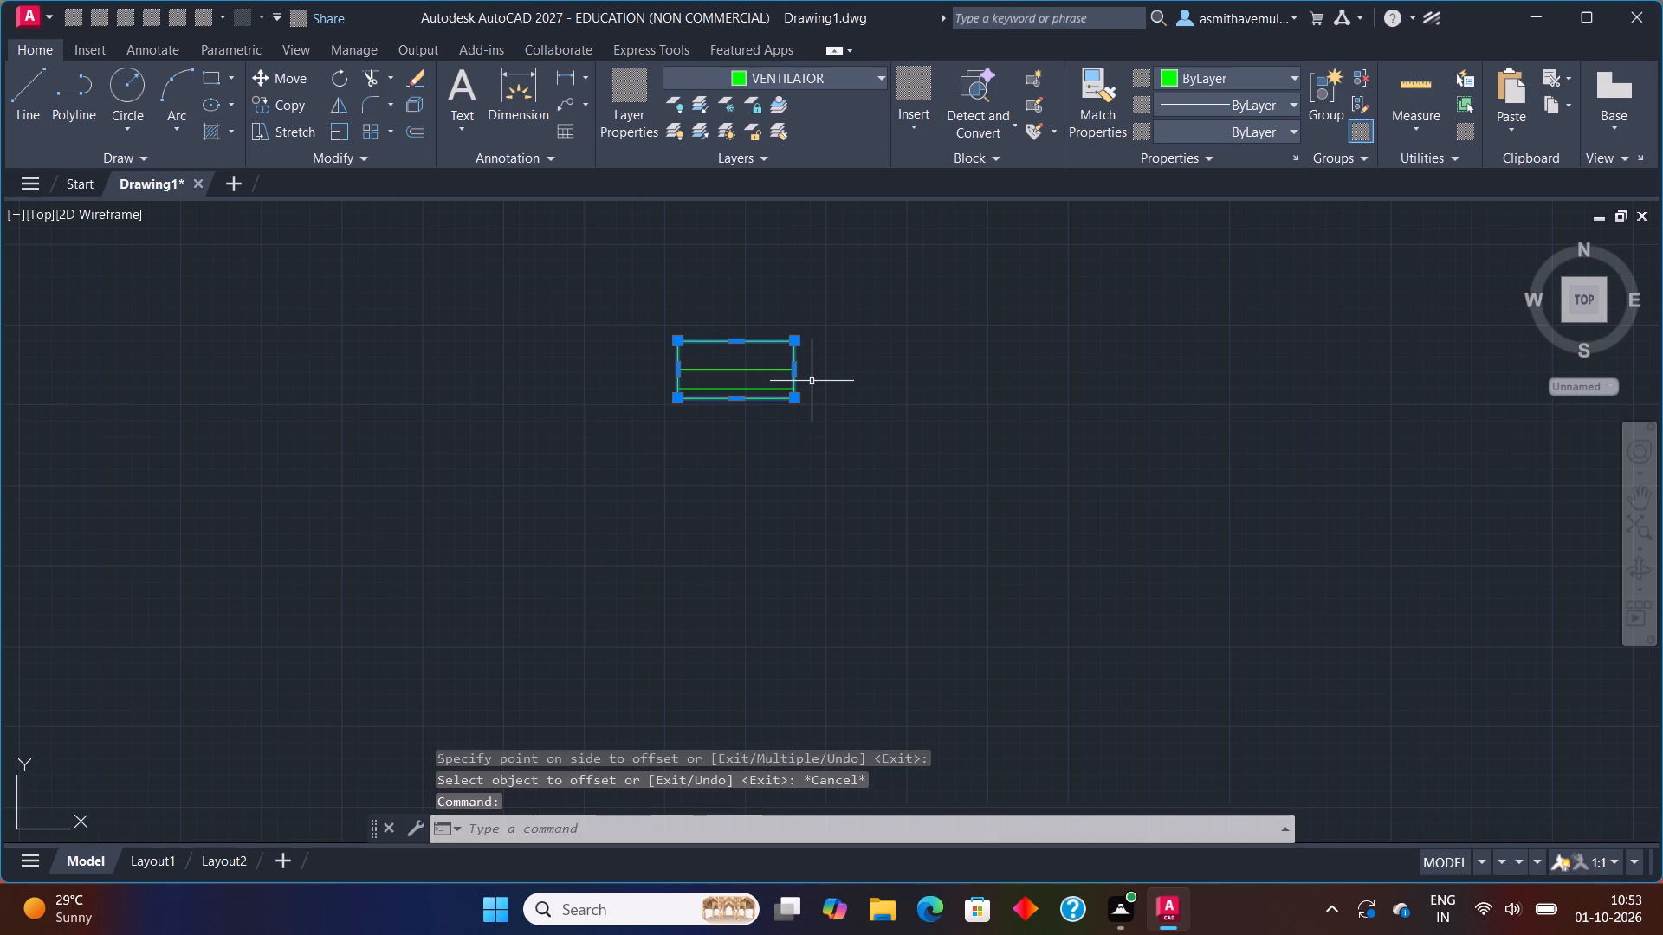
key("x")
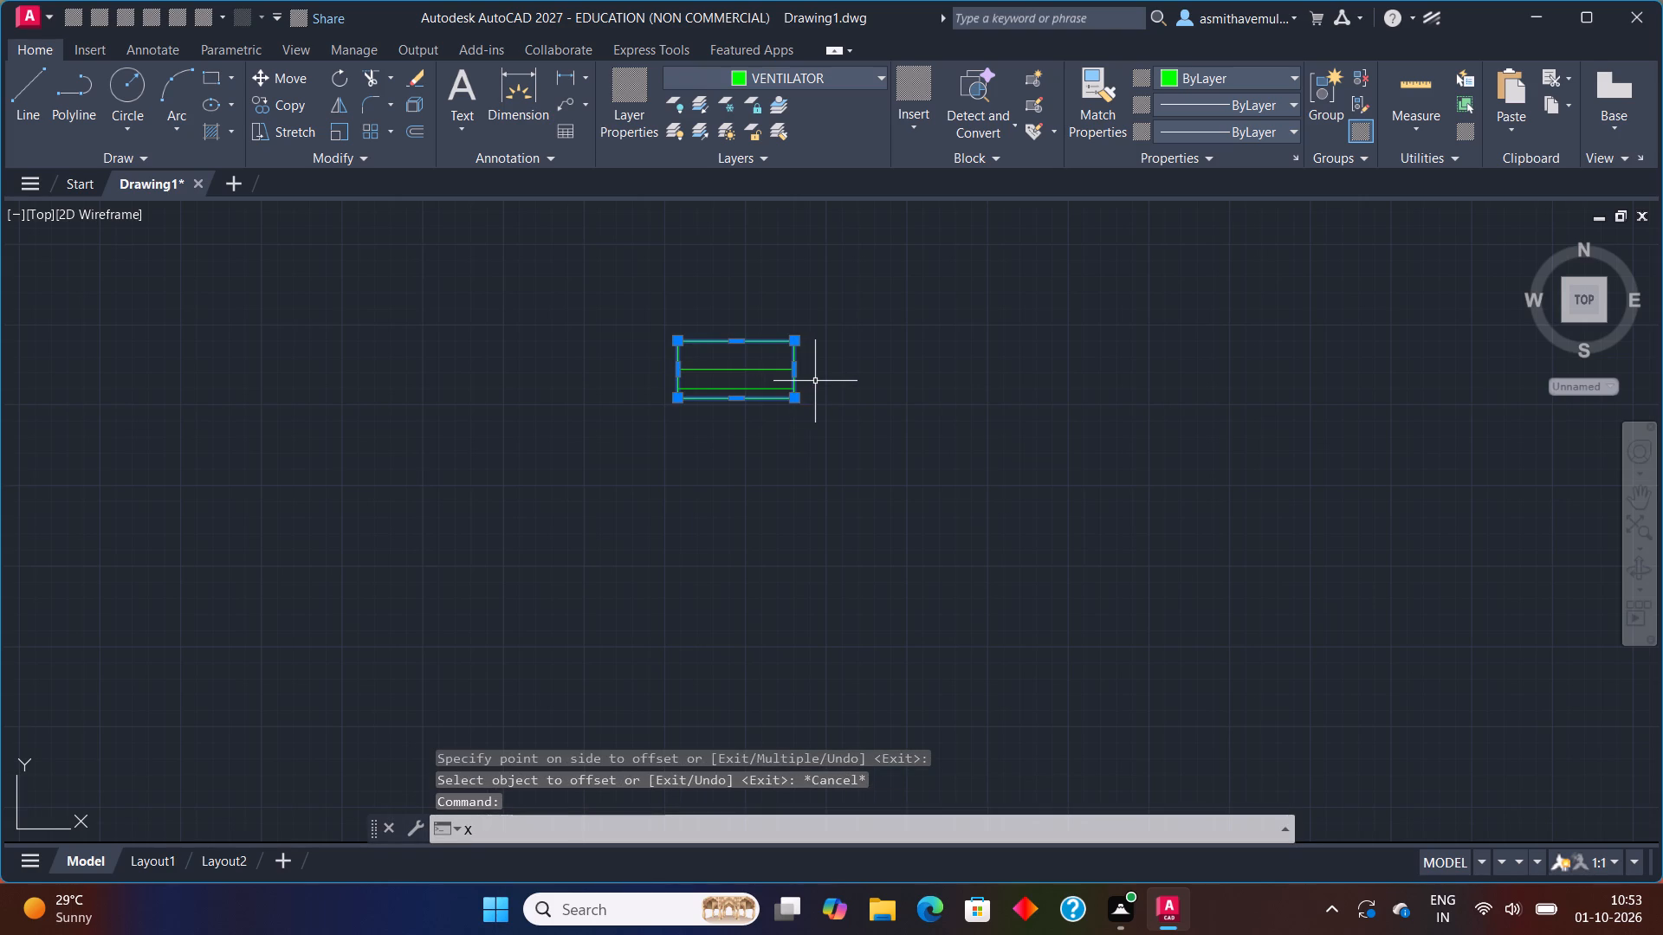
key("Return")
Offset both short sides of the ventilator 3" outward to add an end line on each side.
key("o")
key("Return")
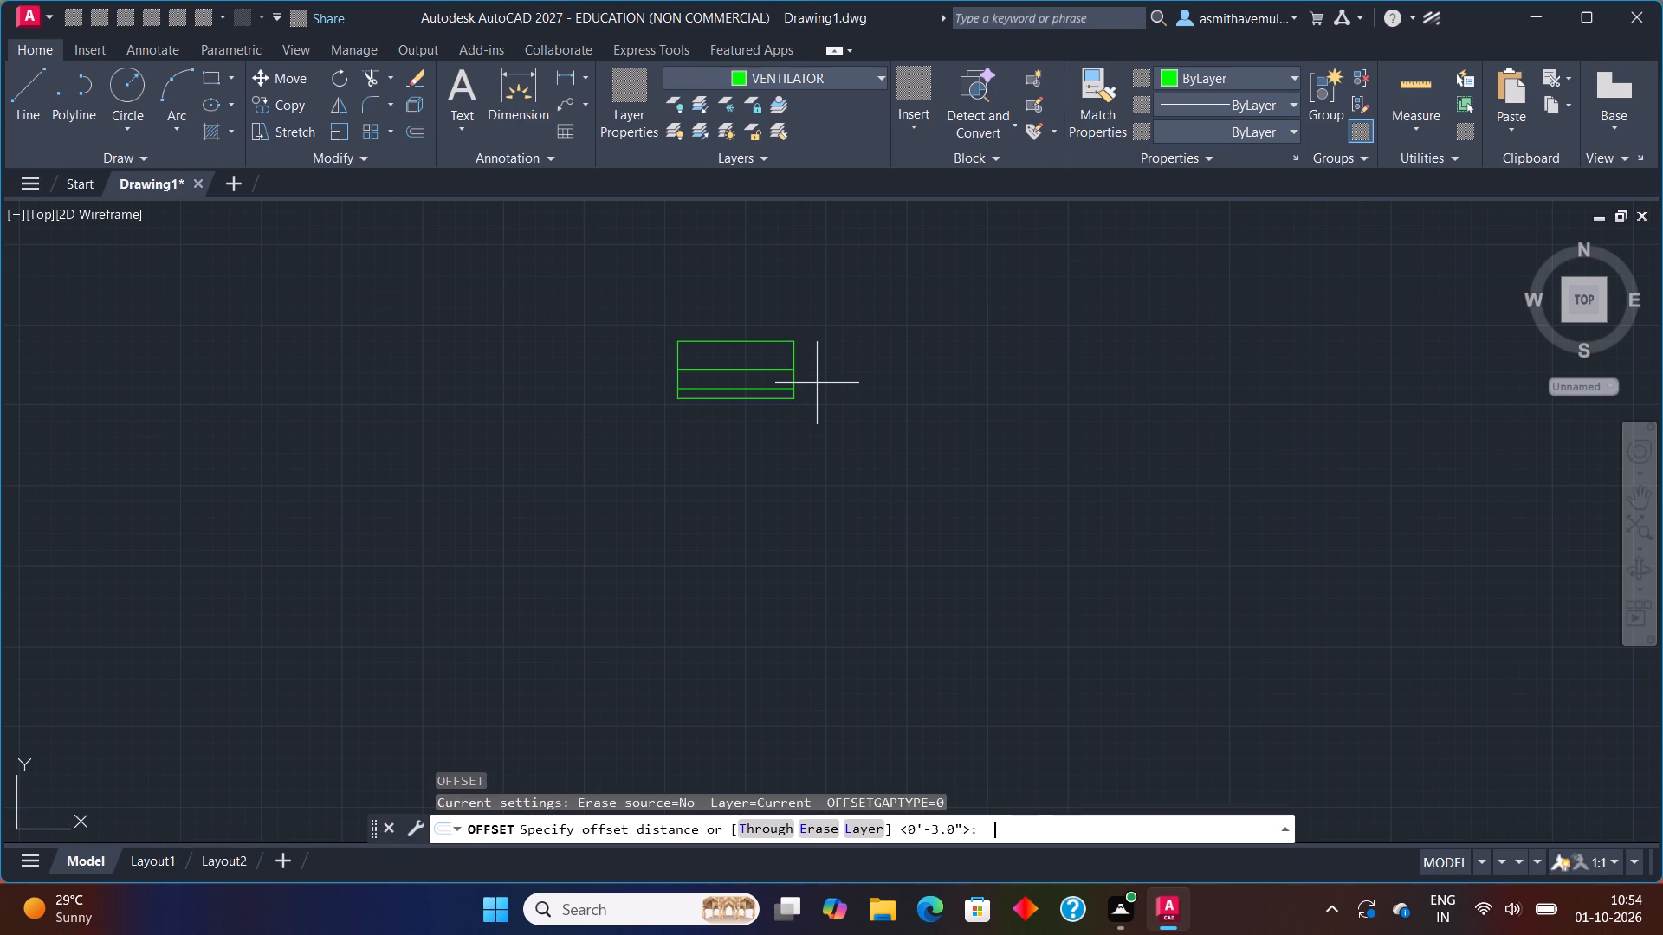
key("3")
key("shift+quotedbl")
key("Return")
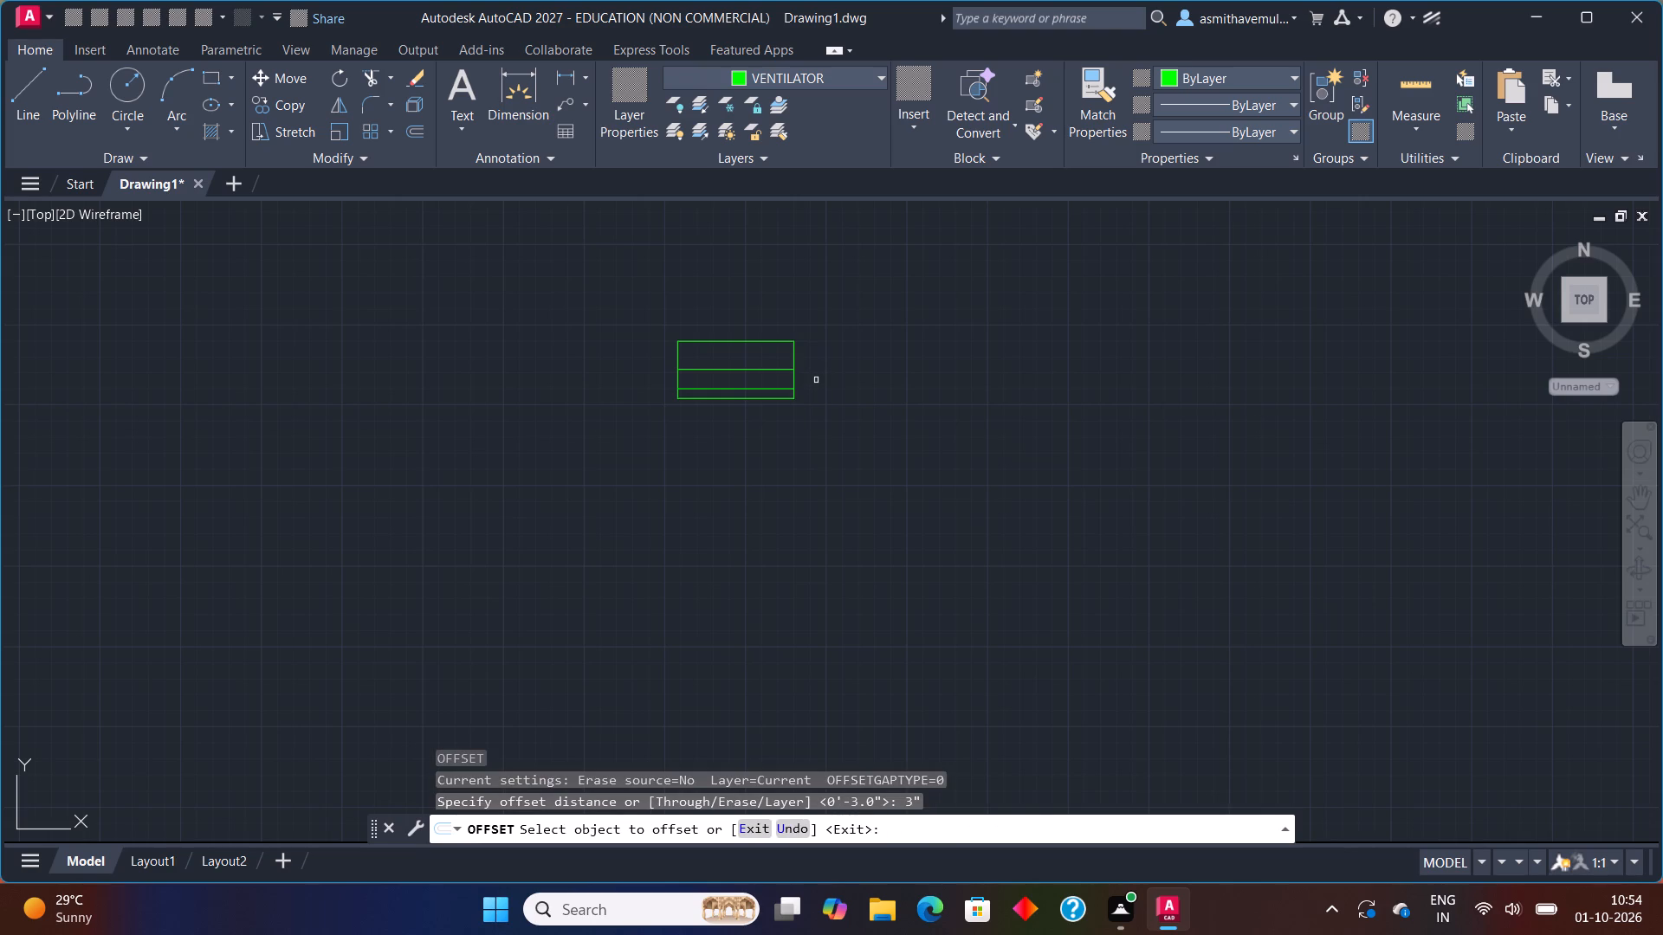
scroll(812, 381, "up", 2)
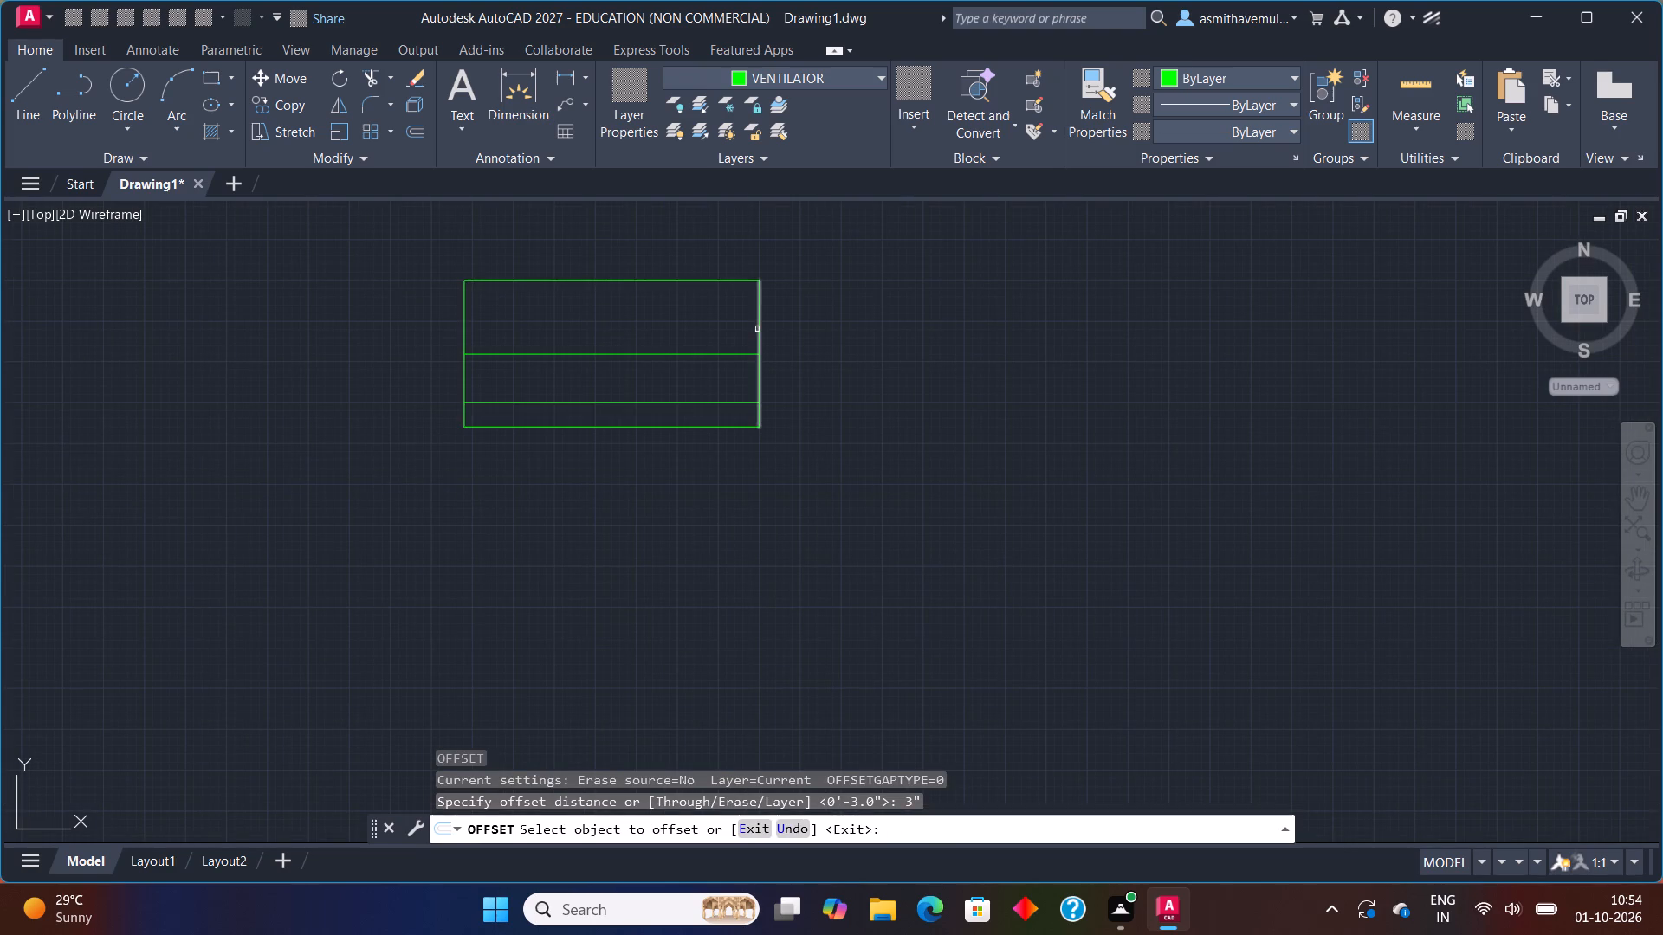
left_click_drag(758, 327, 772, 322)
left_click(834, 302)
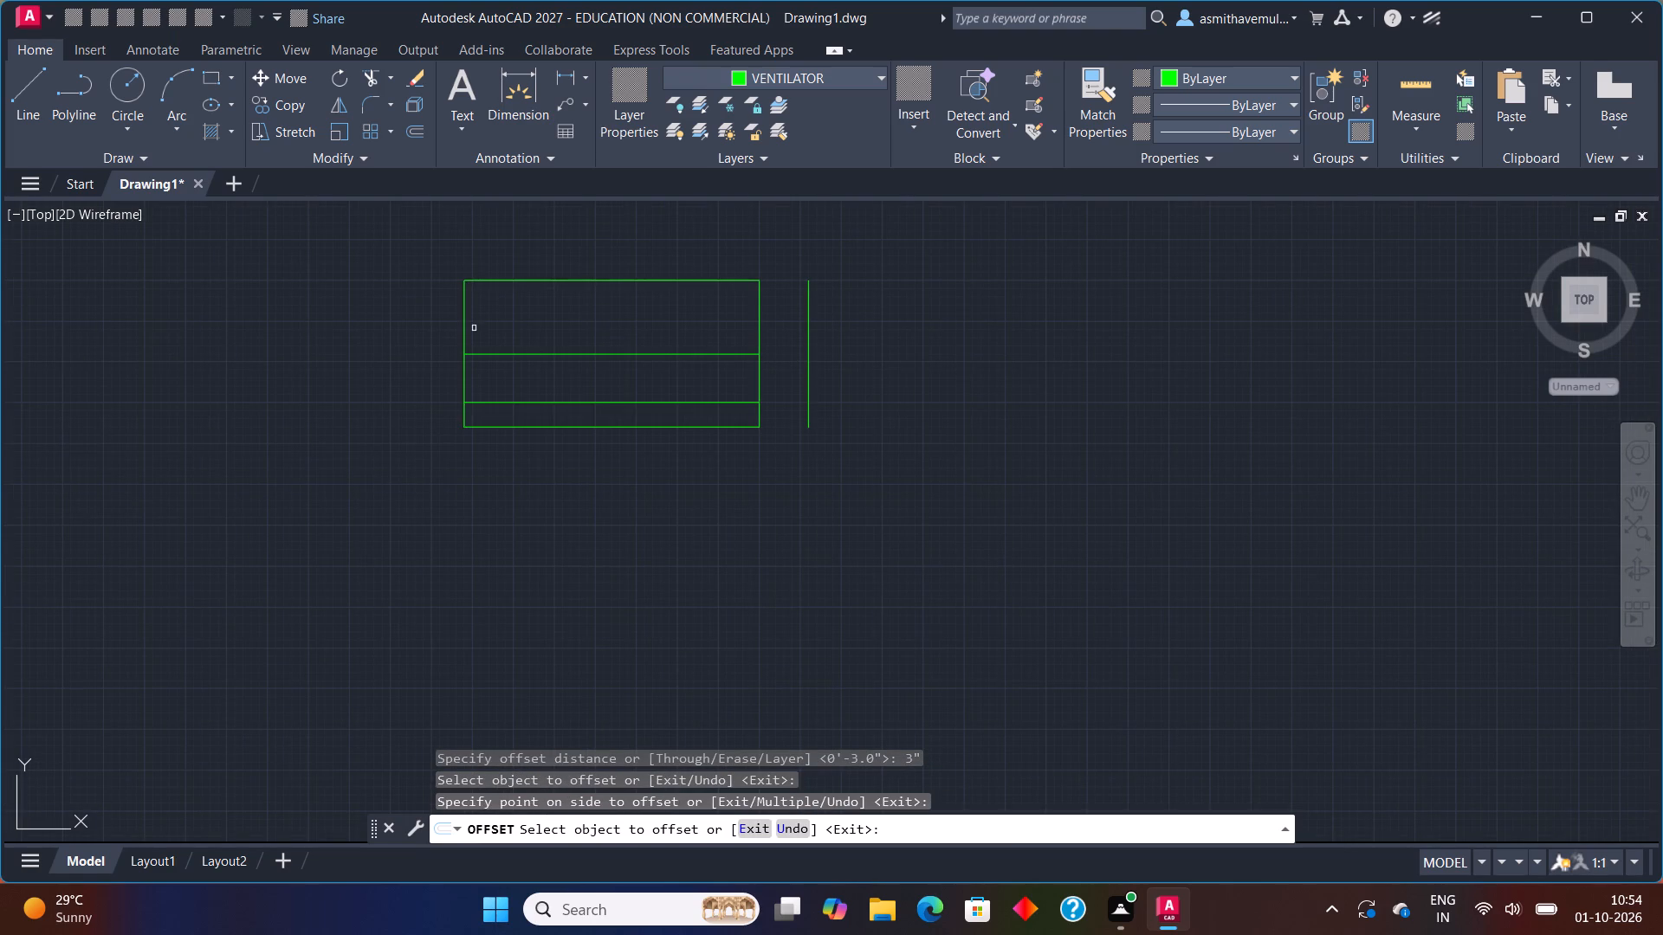
left_click(465, 328)
left_click(396, 331)
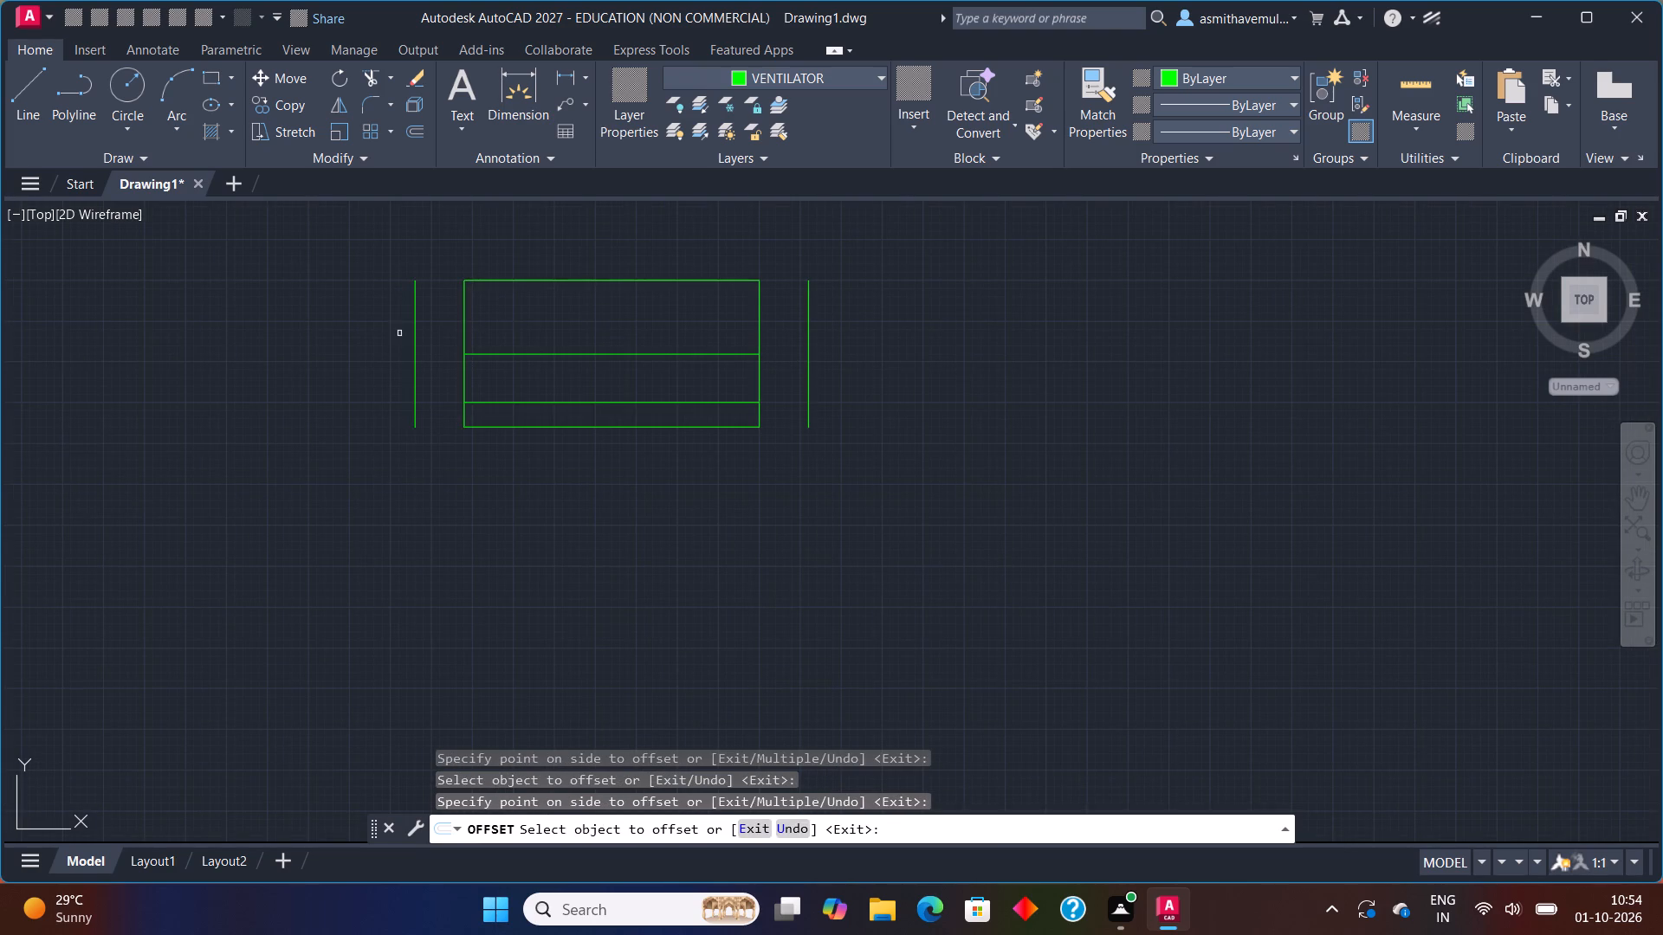
scroll(399, 333, "down", 2)
key("Escape")
Move the whole ventilator symbol by the left end line's lower end to empty space closer to the floor plan.
middle_click_drag(382, 383, 425, 405)
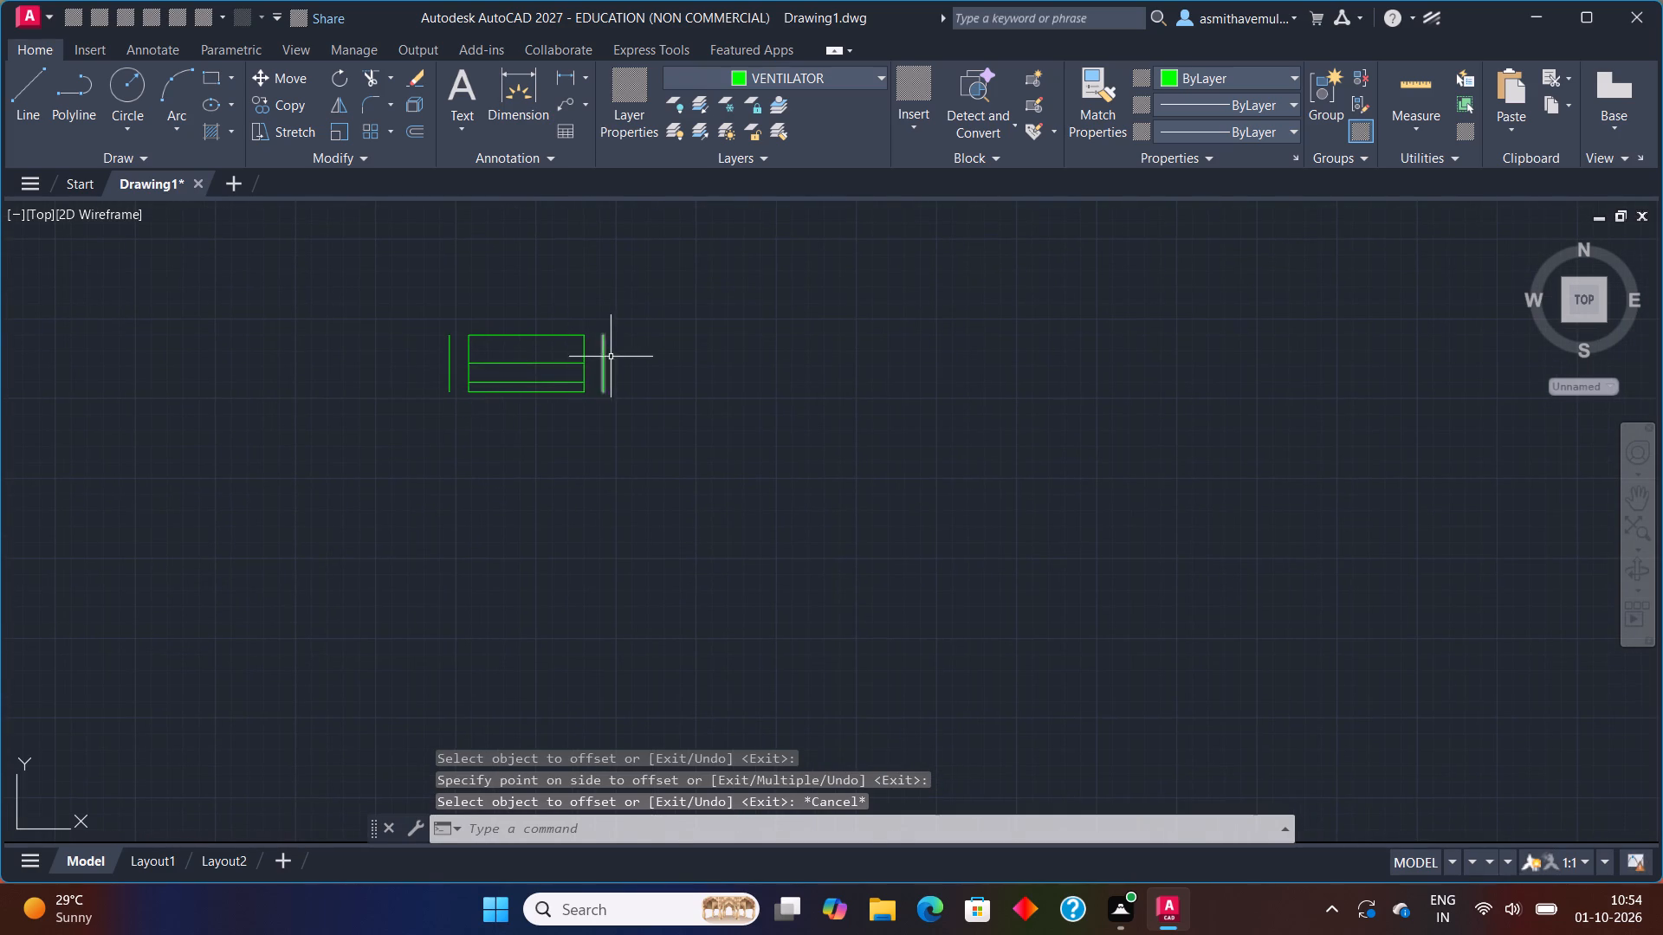
left_click_drag(624, 351, 761, 516)
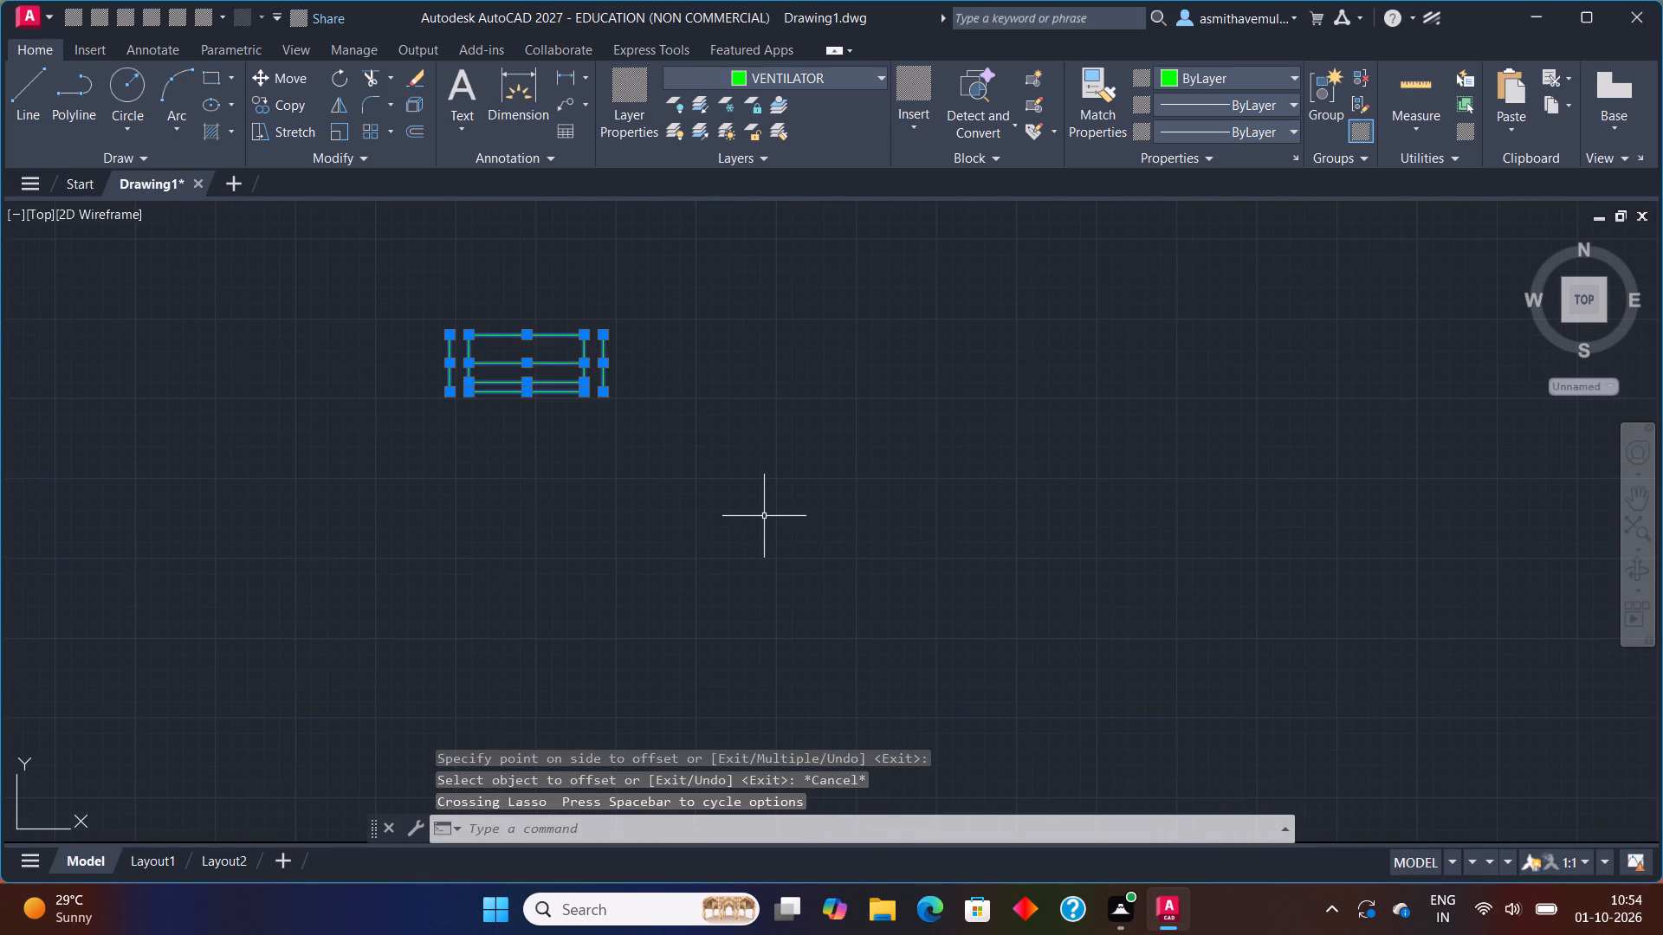
key("m")
key("Return")
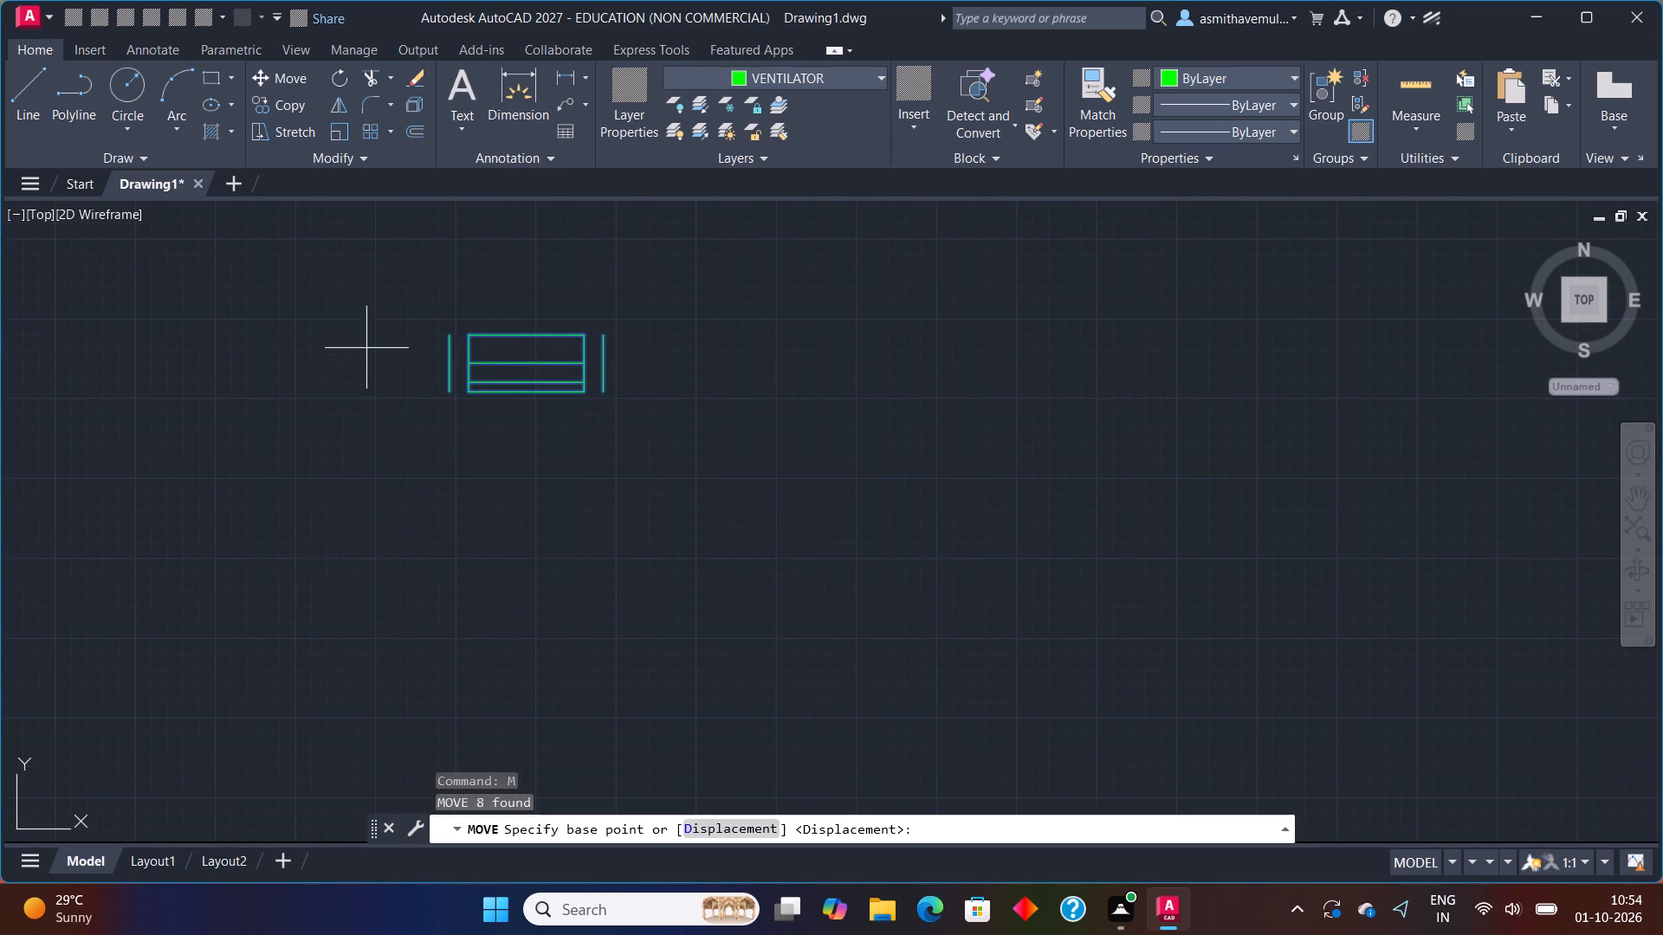
left_click_drag(454, 393, 445, 392)
scroll(276, 390, "down", 2)
middle_click_drag(279, 393, 282, 396)
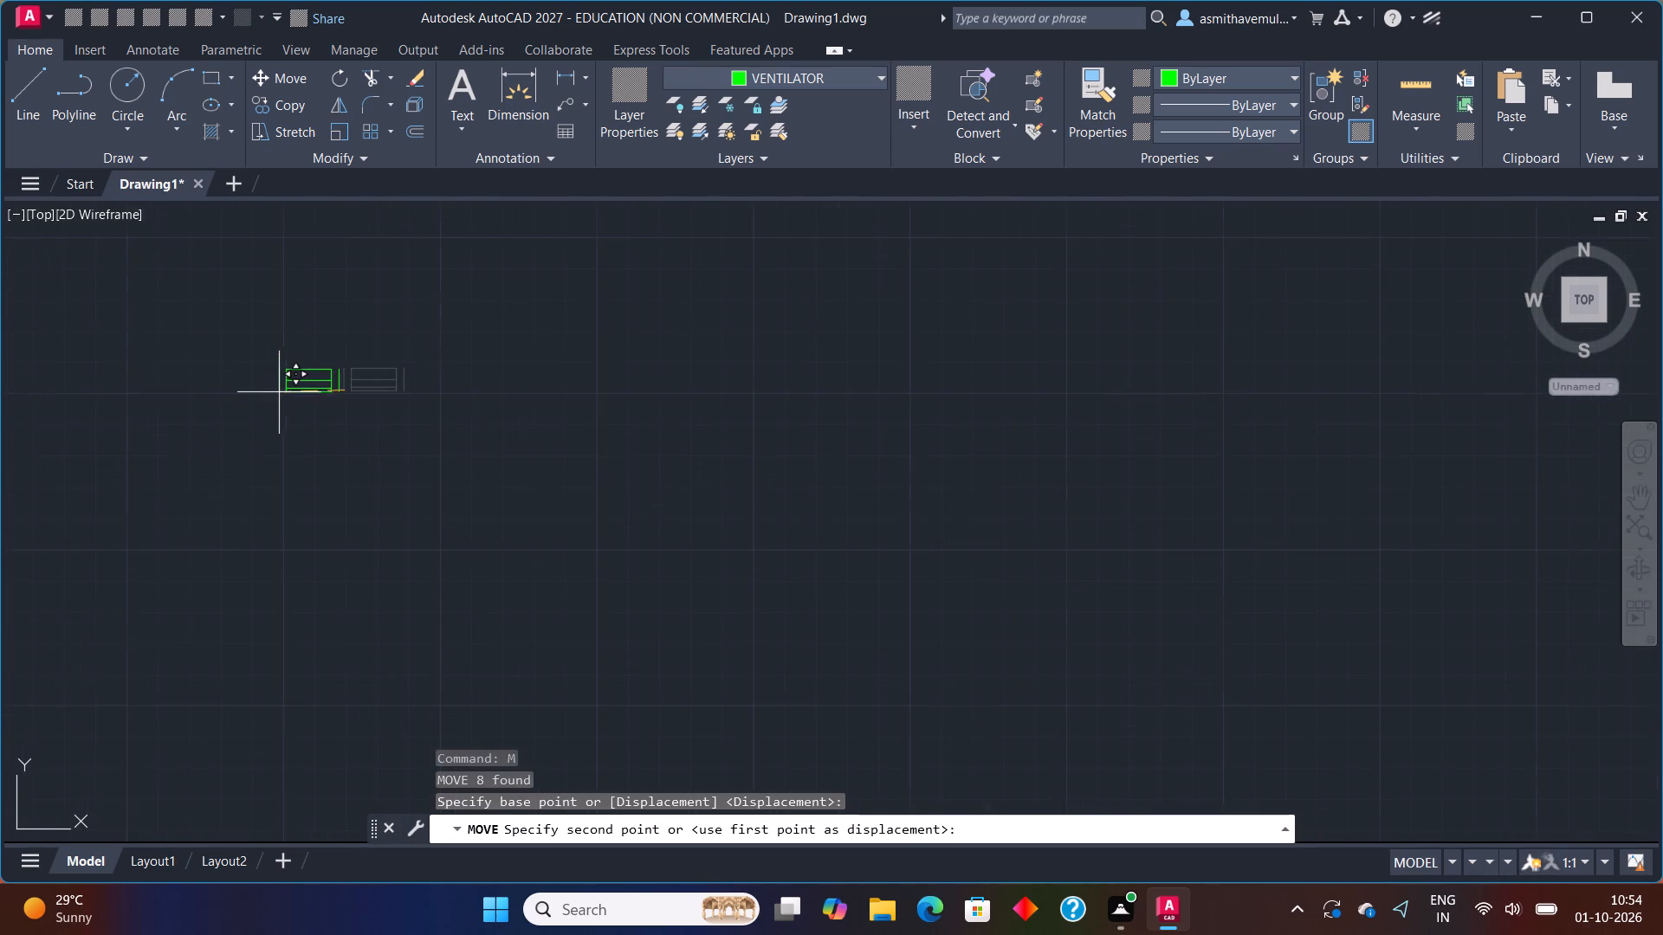
middle_click_drag(282, 396, 1348, 606)
scroll(942, 591, "down", 2)
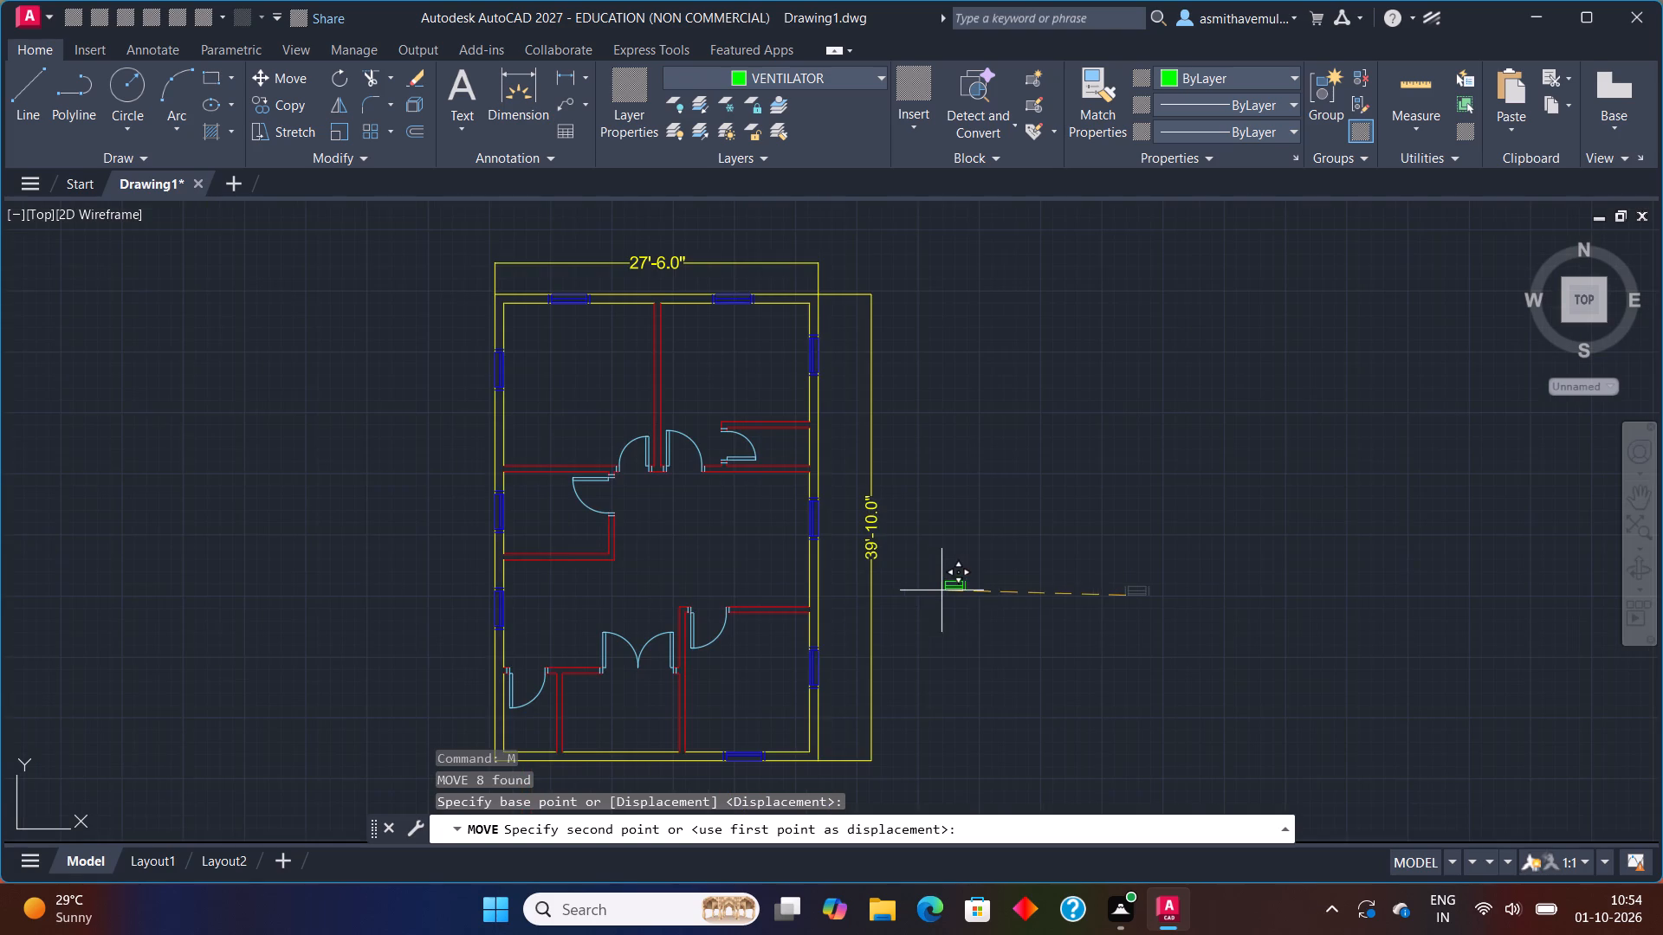
middle_click_drag(959, 609, 948, 567)
scroll(949, 552, "up", 2)
left_click(949, 536)
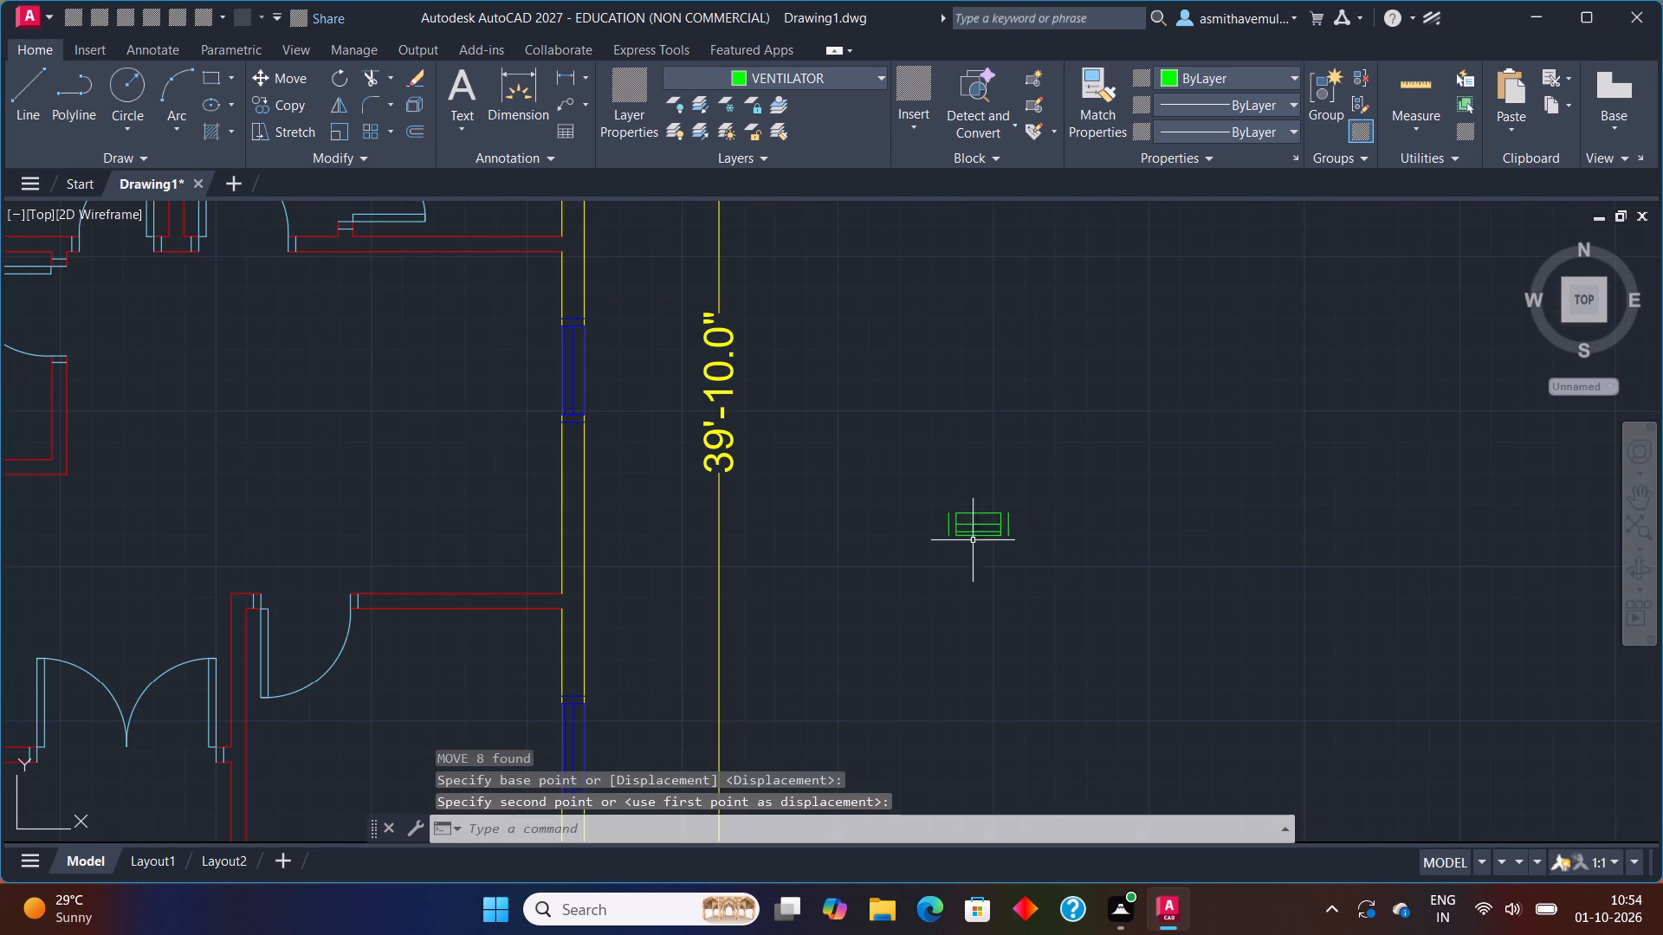
Copy the ventilator symbol to a spot just to its right, using its lower-right corner as base point.
left_click_drag(1087, 502, 1036, 596)
type("CO")
type("PY")
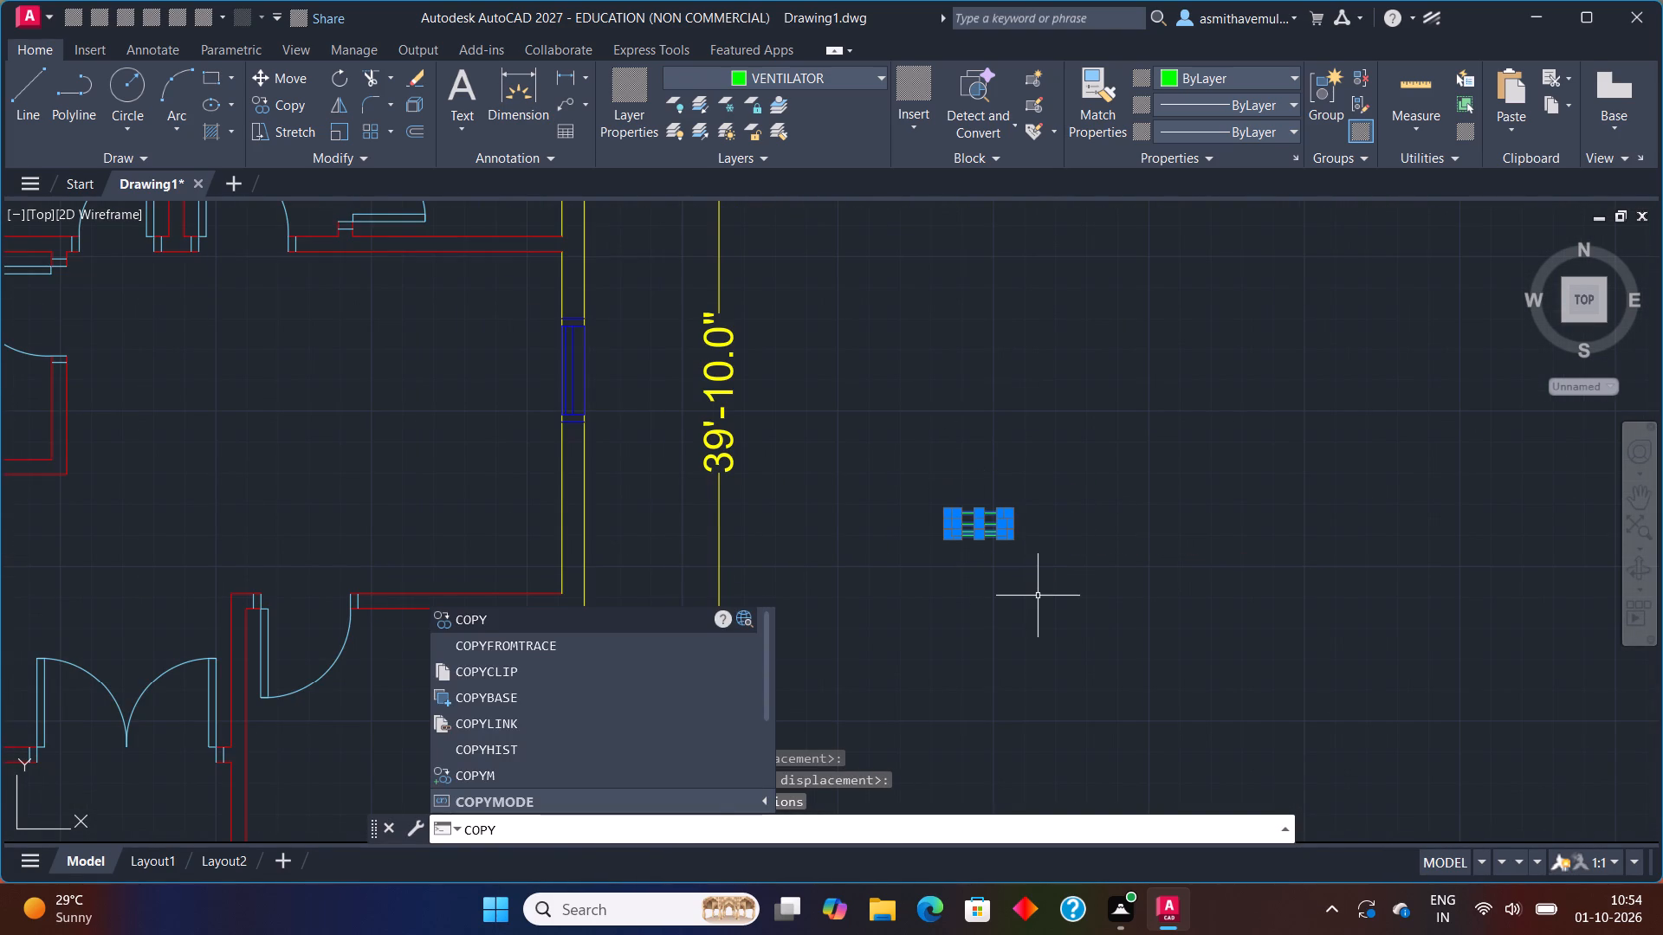
key("Return")
left_click(1011, 533)
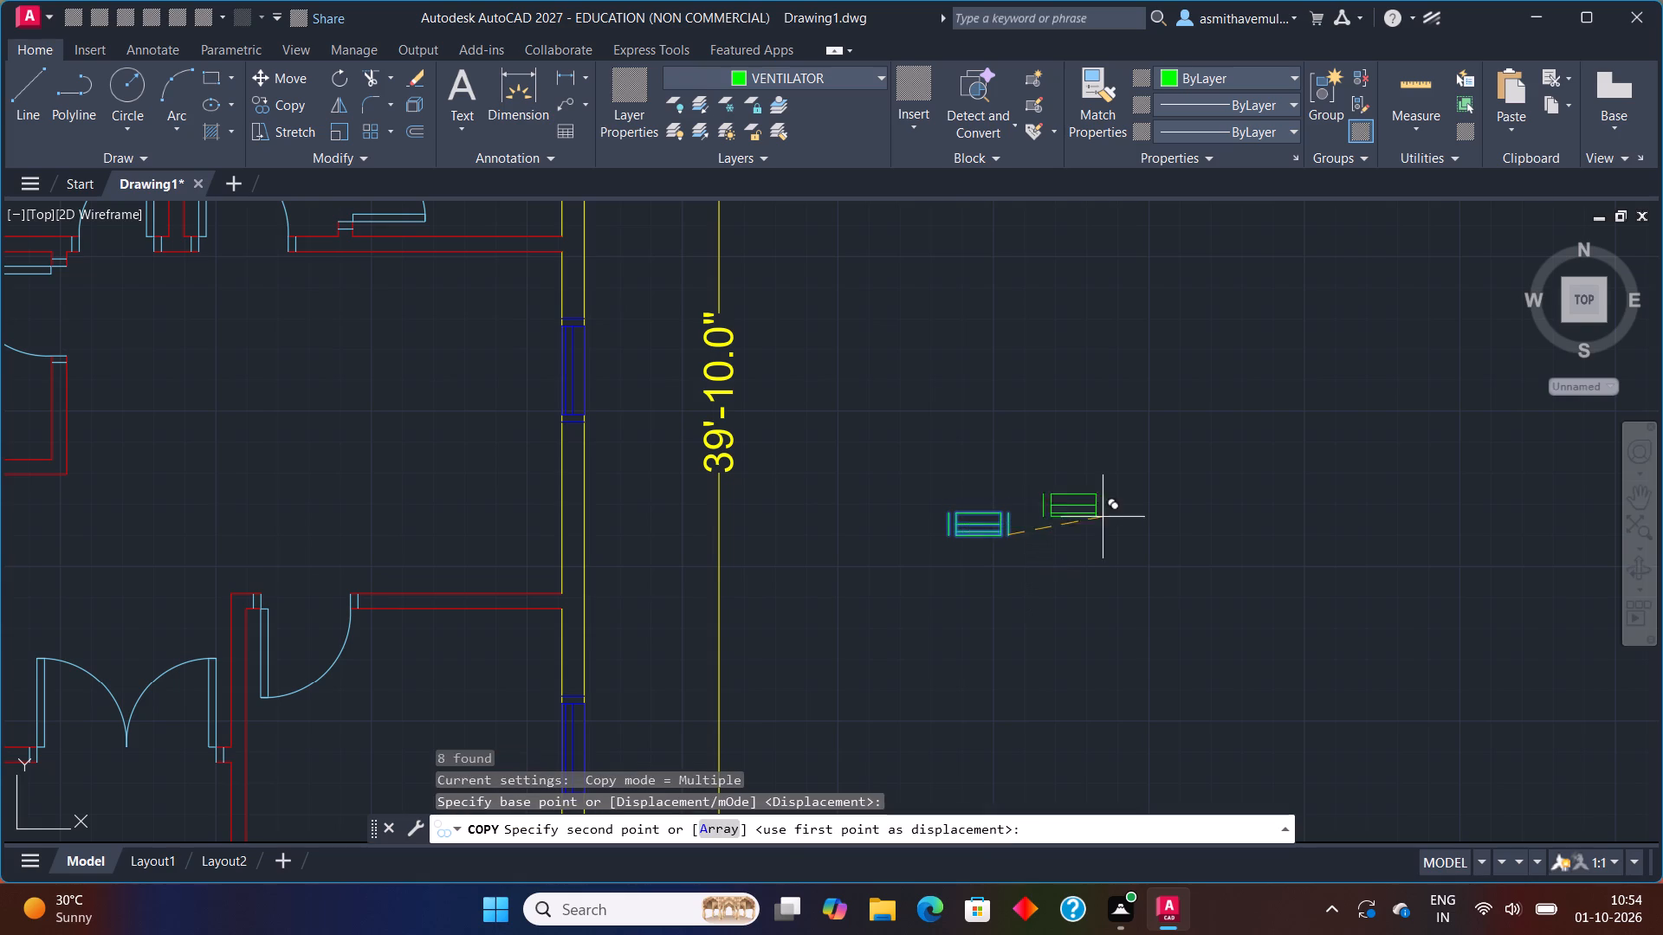
left_click(1194, 512)
key("Escape")
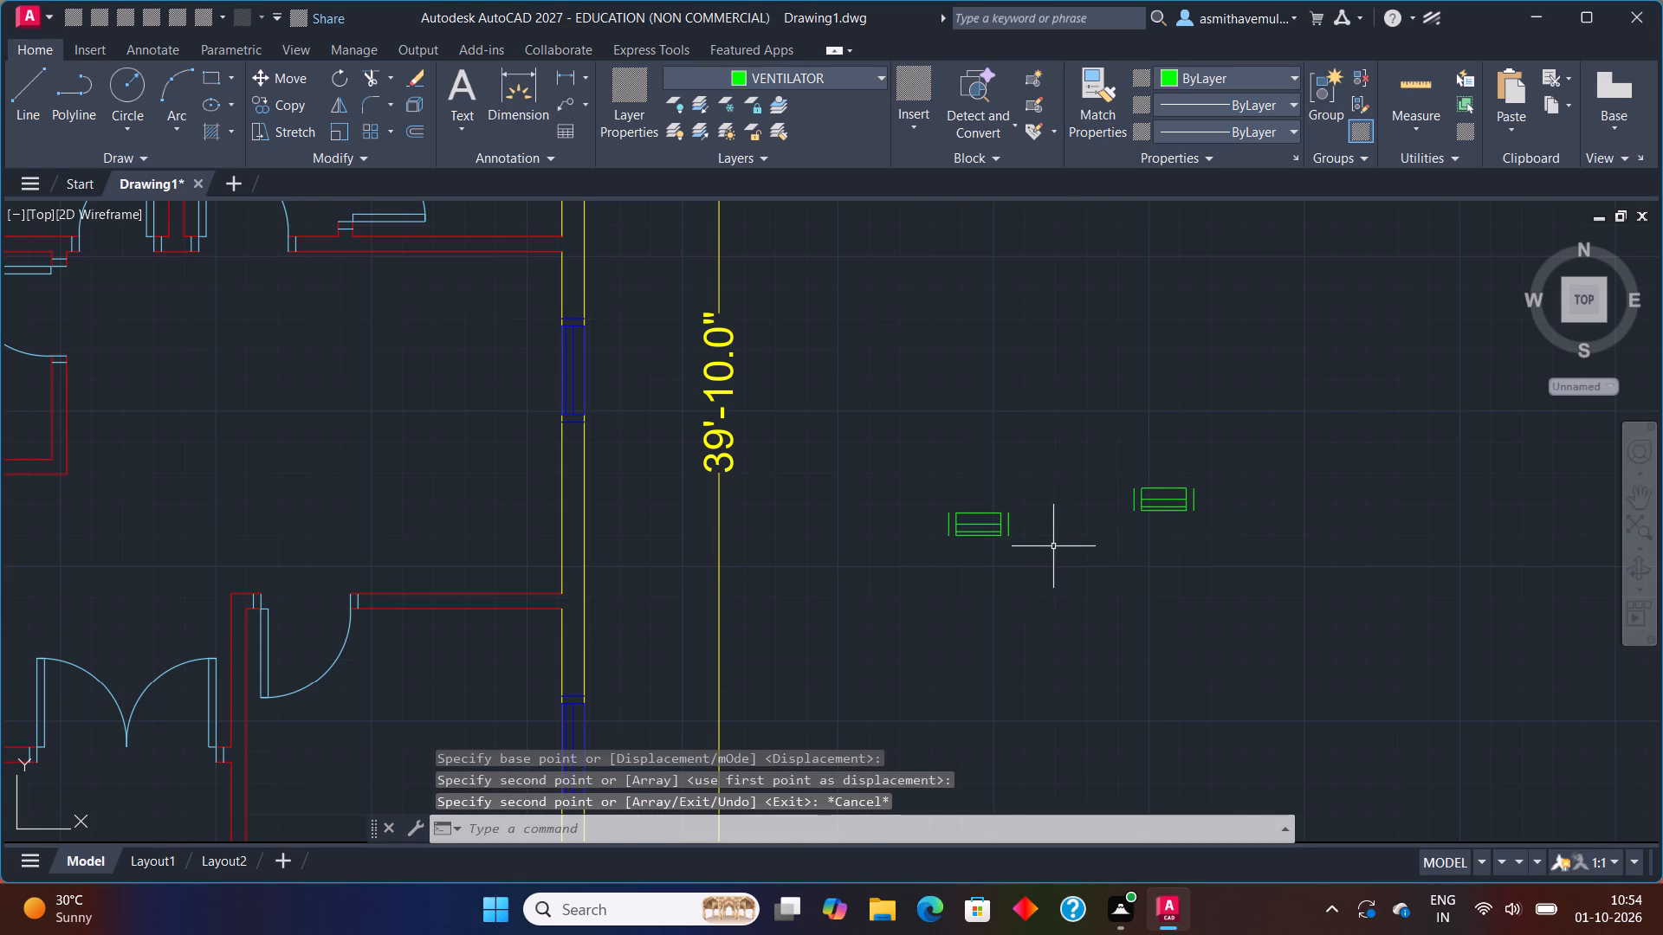
Rotate the ventilator symbol nearer the floor plan by 270° about its lower-right end point so it stands vertical.
left_click_drag(1053, 543, 901, 615)
type("RO")
key("Return")
scroll(1007, 551, "up", 2)
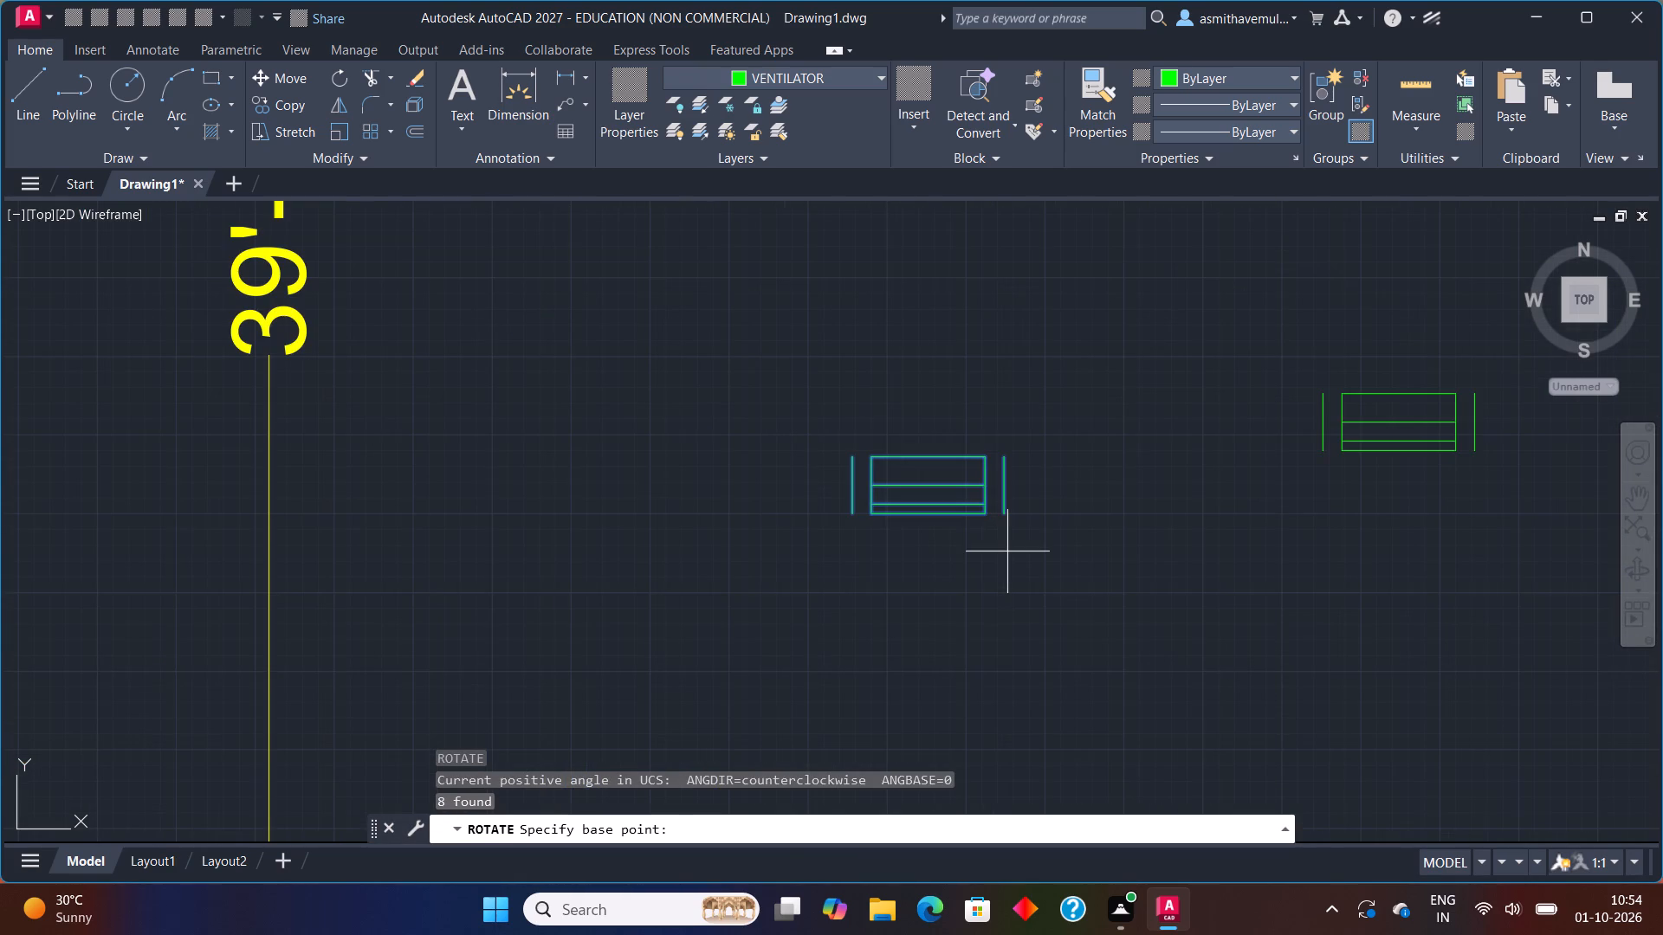
left_click(1002, 511)
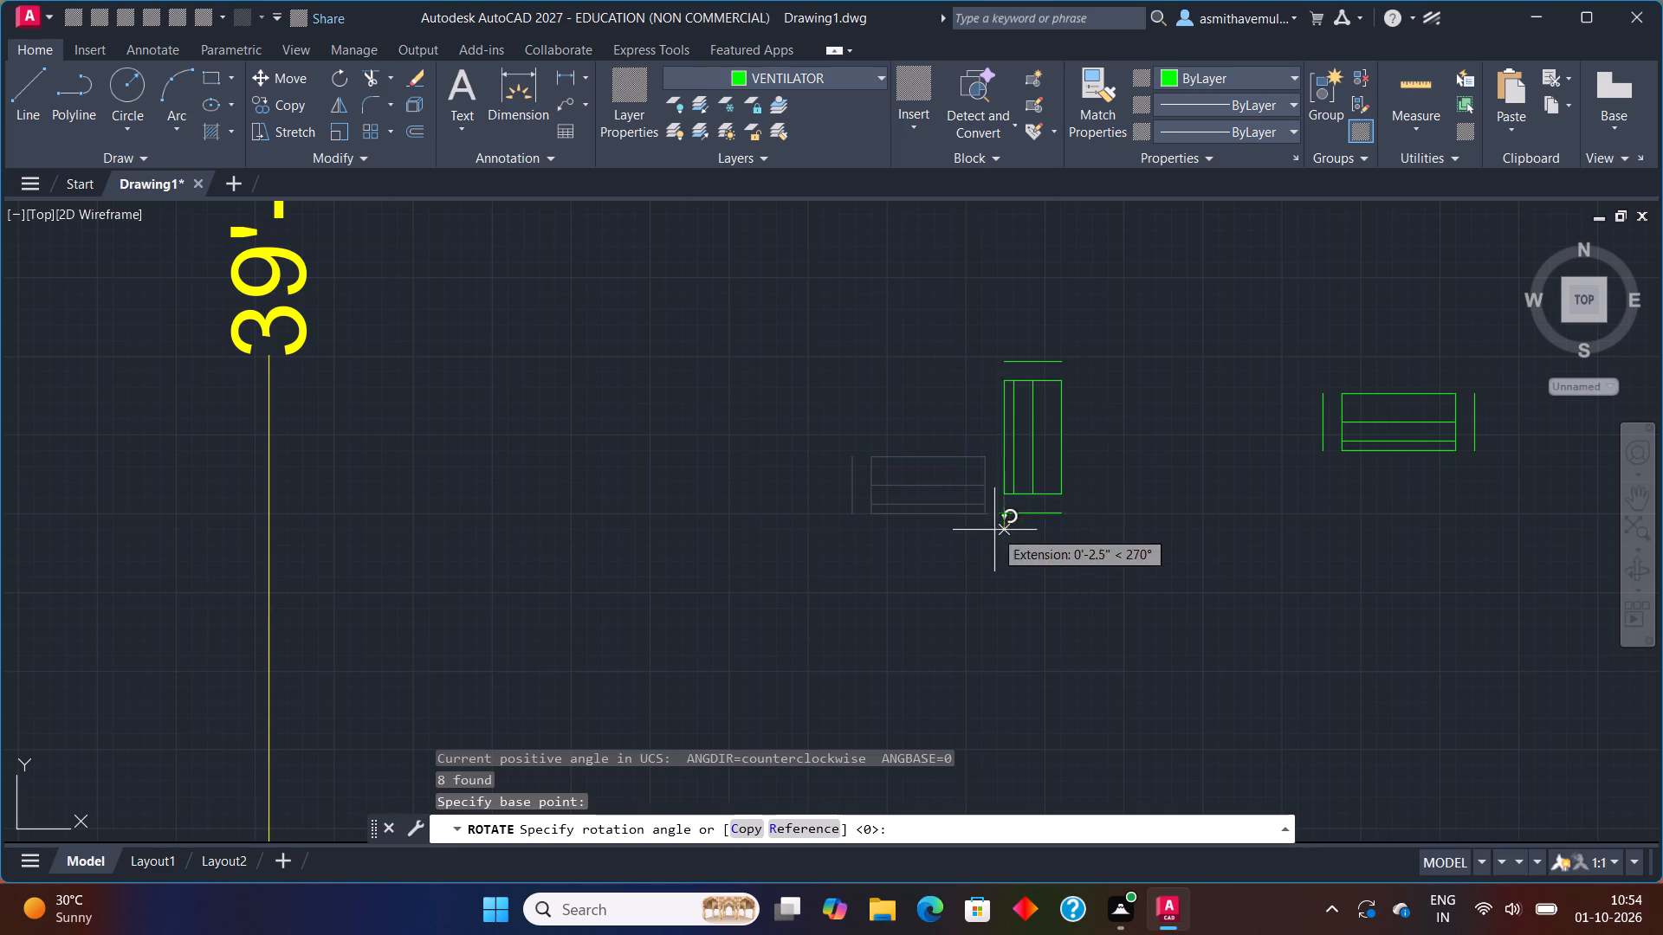
left_click(1000, 545)
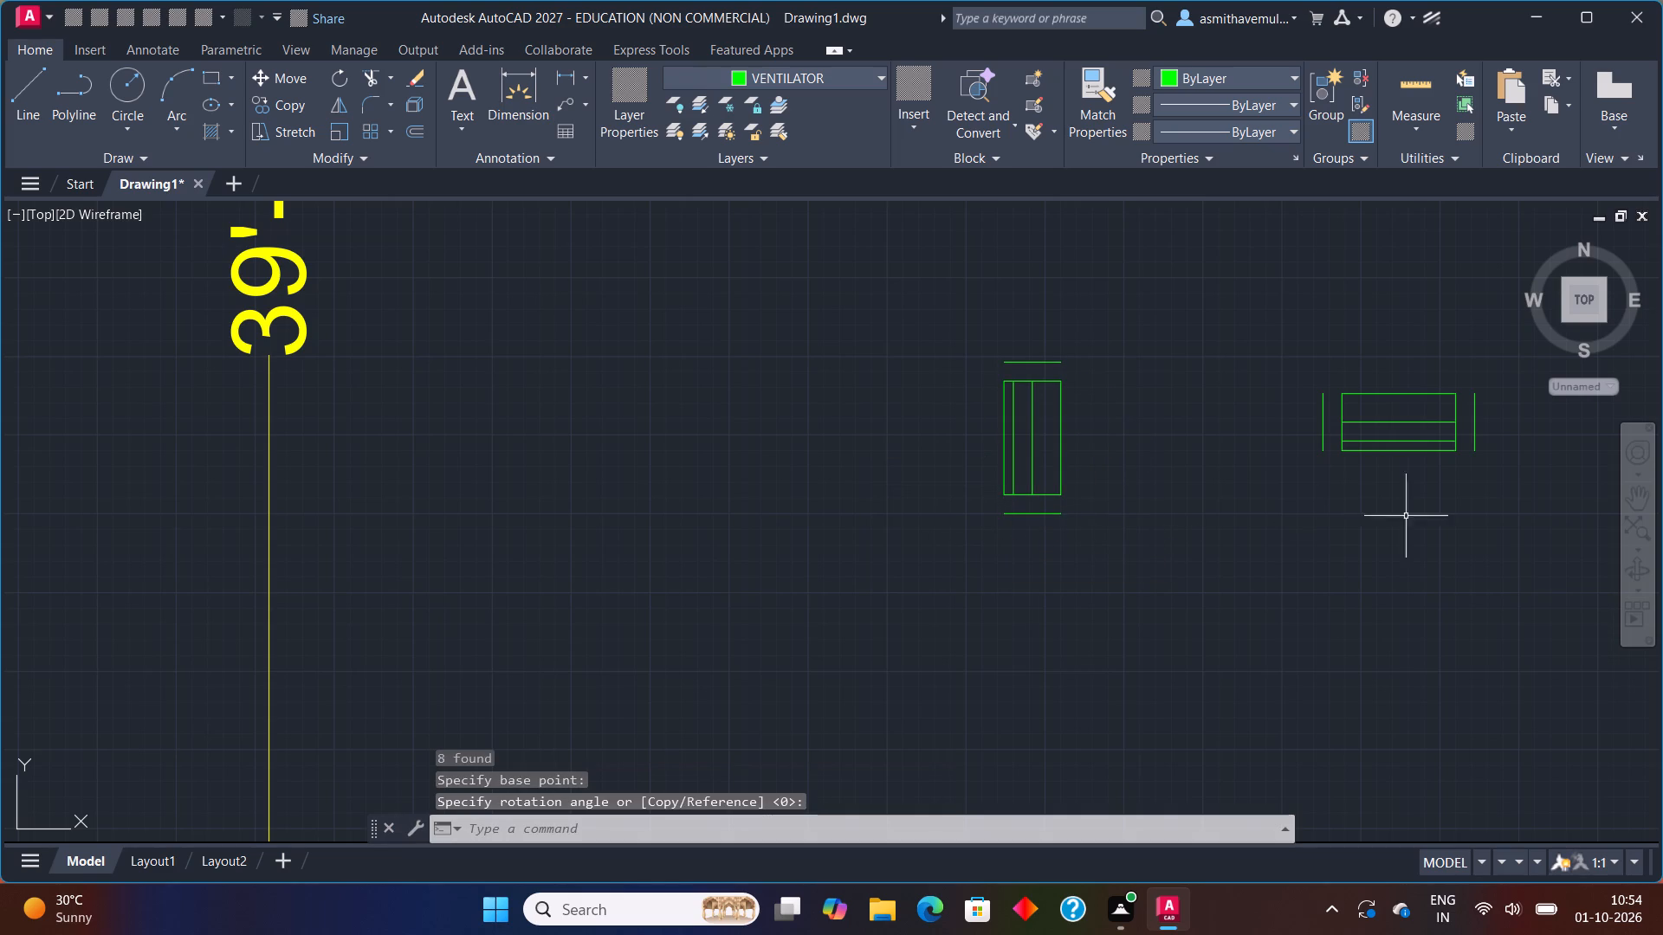
Rotate the horizontal ventilator symbol half a turn about its lower-right end point, with Ortho on.
middle_click_drag(1463, 423, 1249, 433)
left_click_drag(1304, 410, 1164, 352)
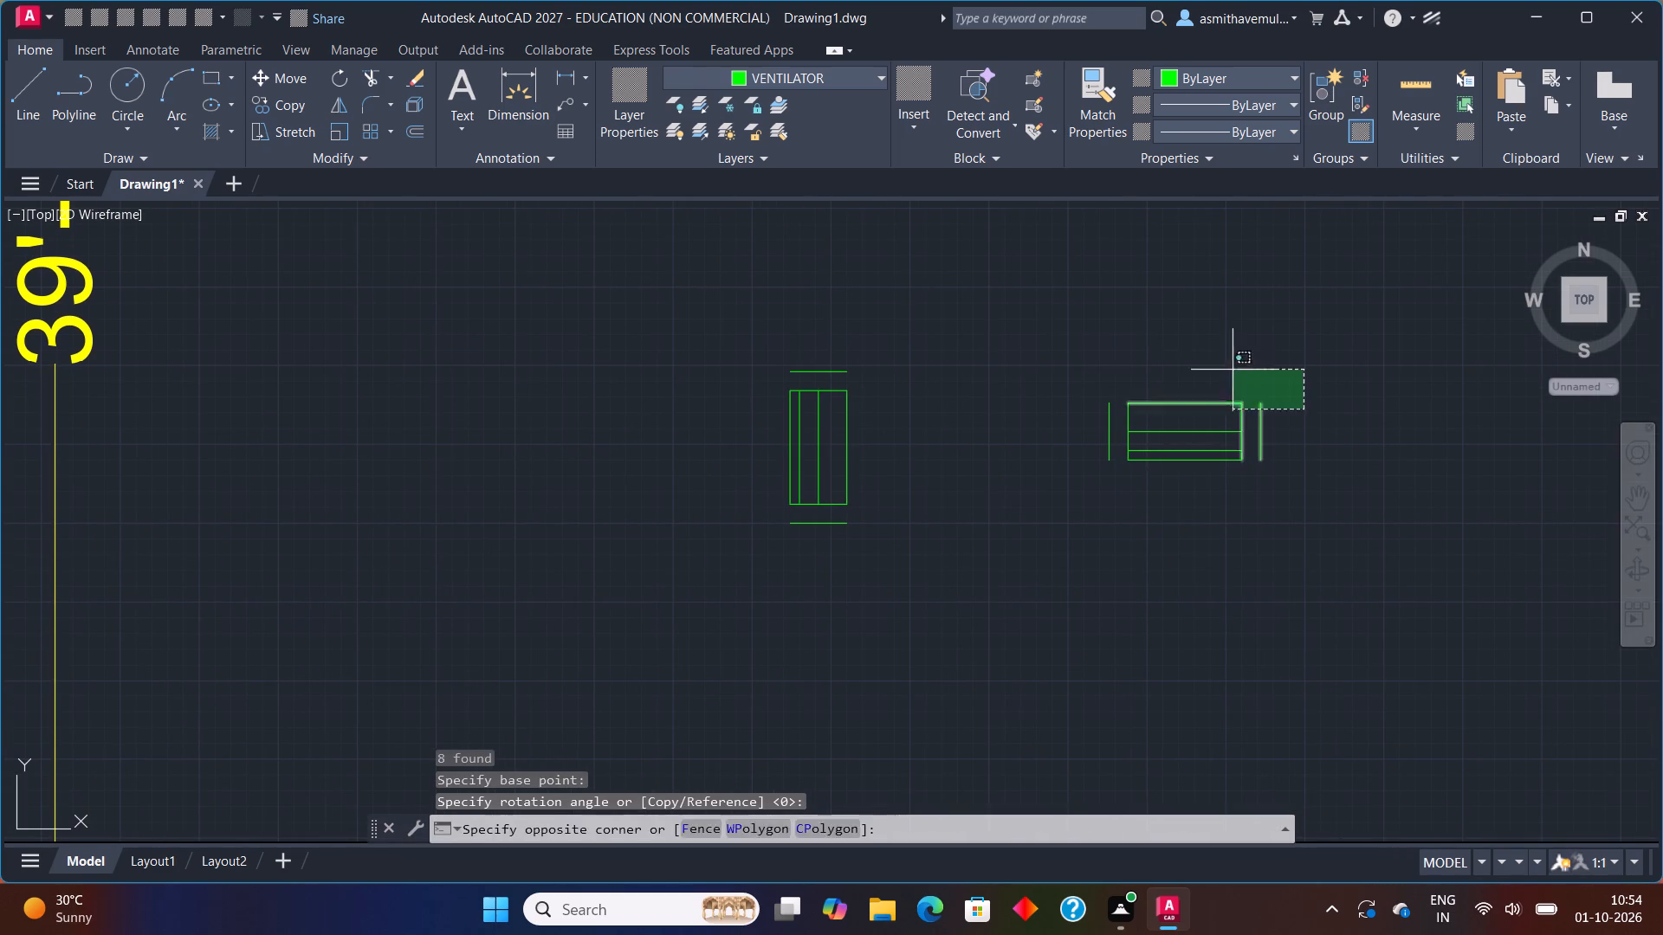
left_click_drag(1164, 352, 1382, 654)
type("RO")
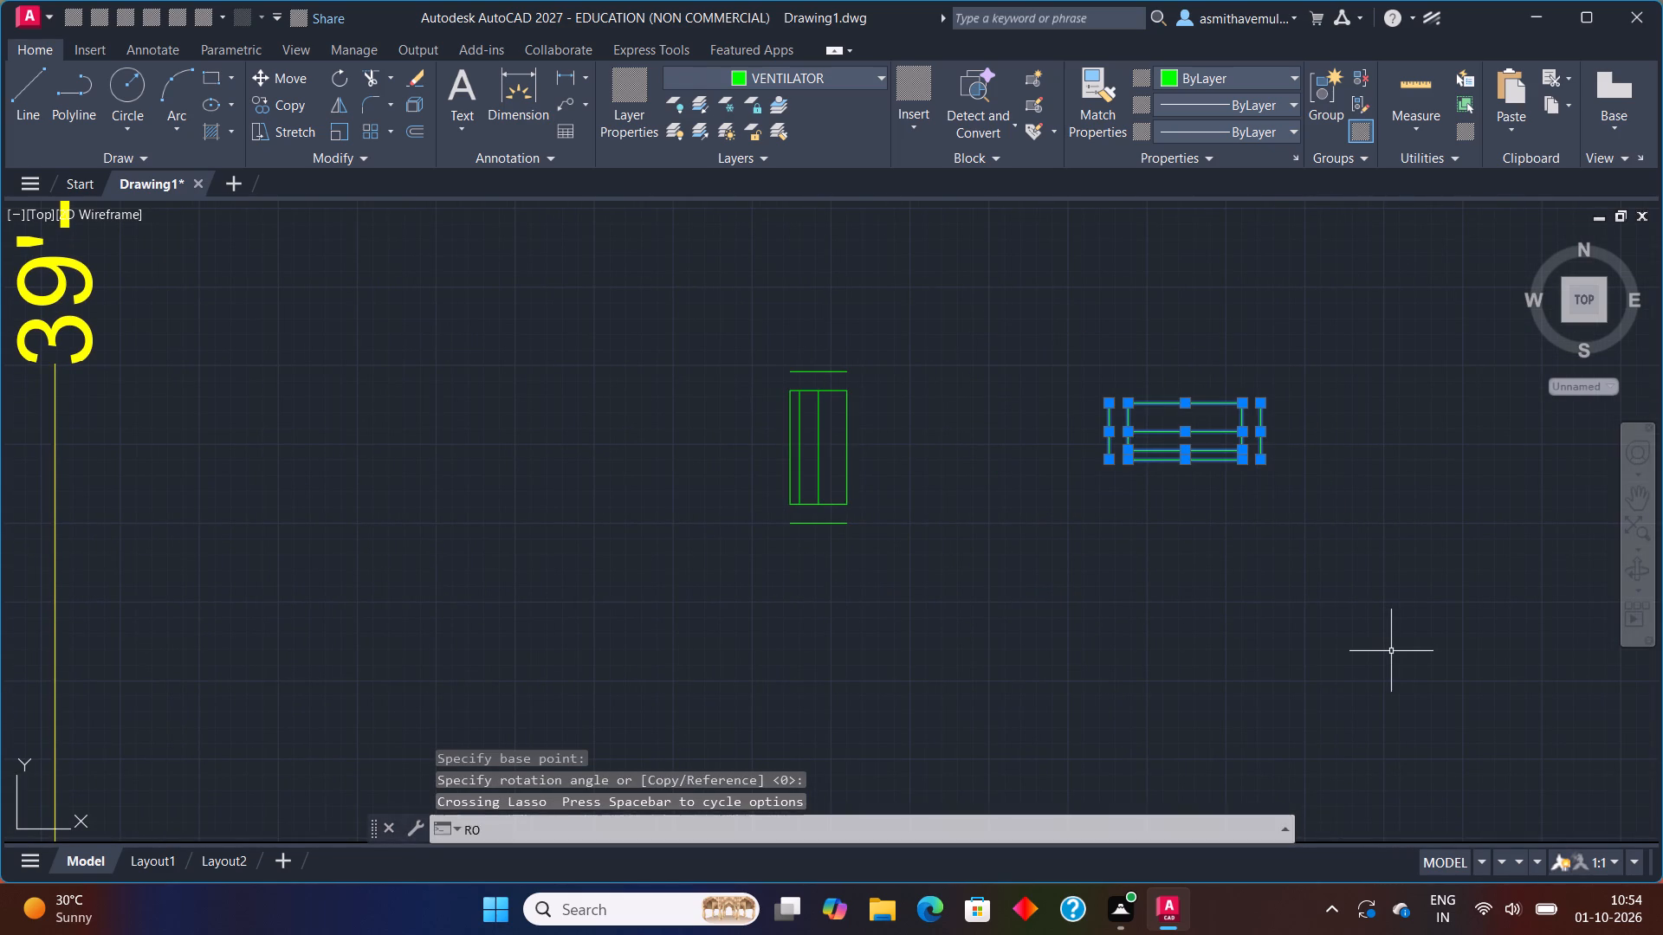
key("Return")
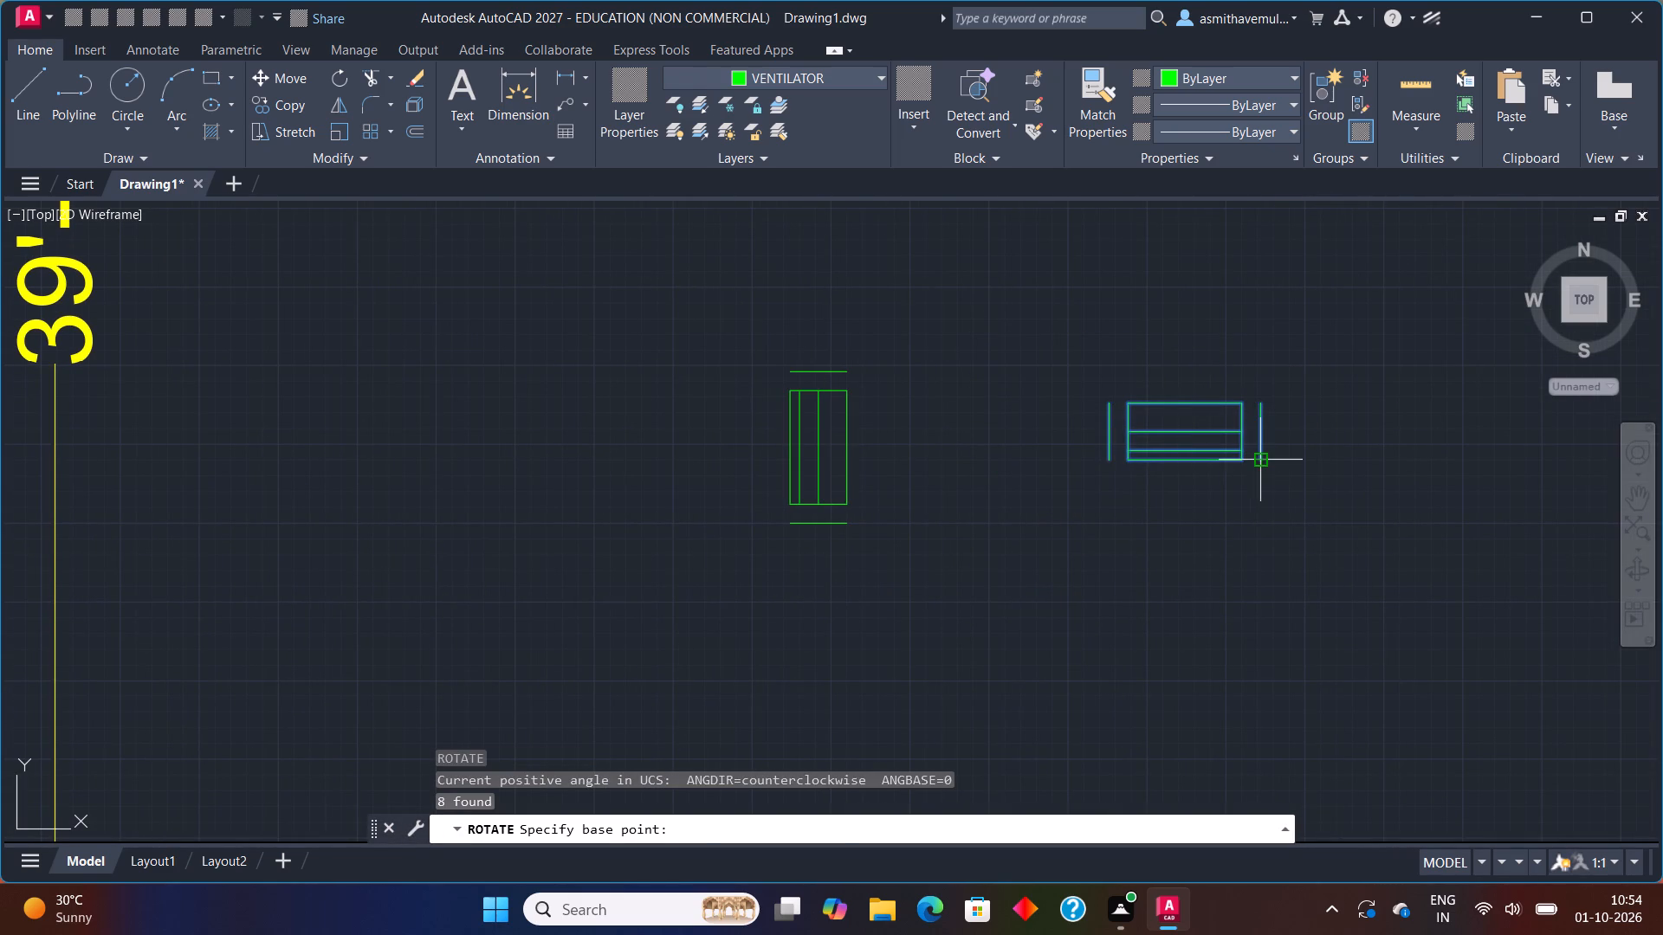
left_click(1256, 462)
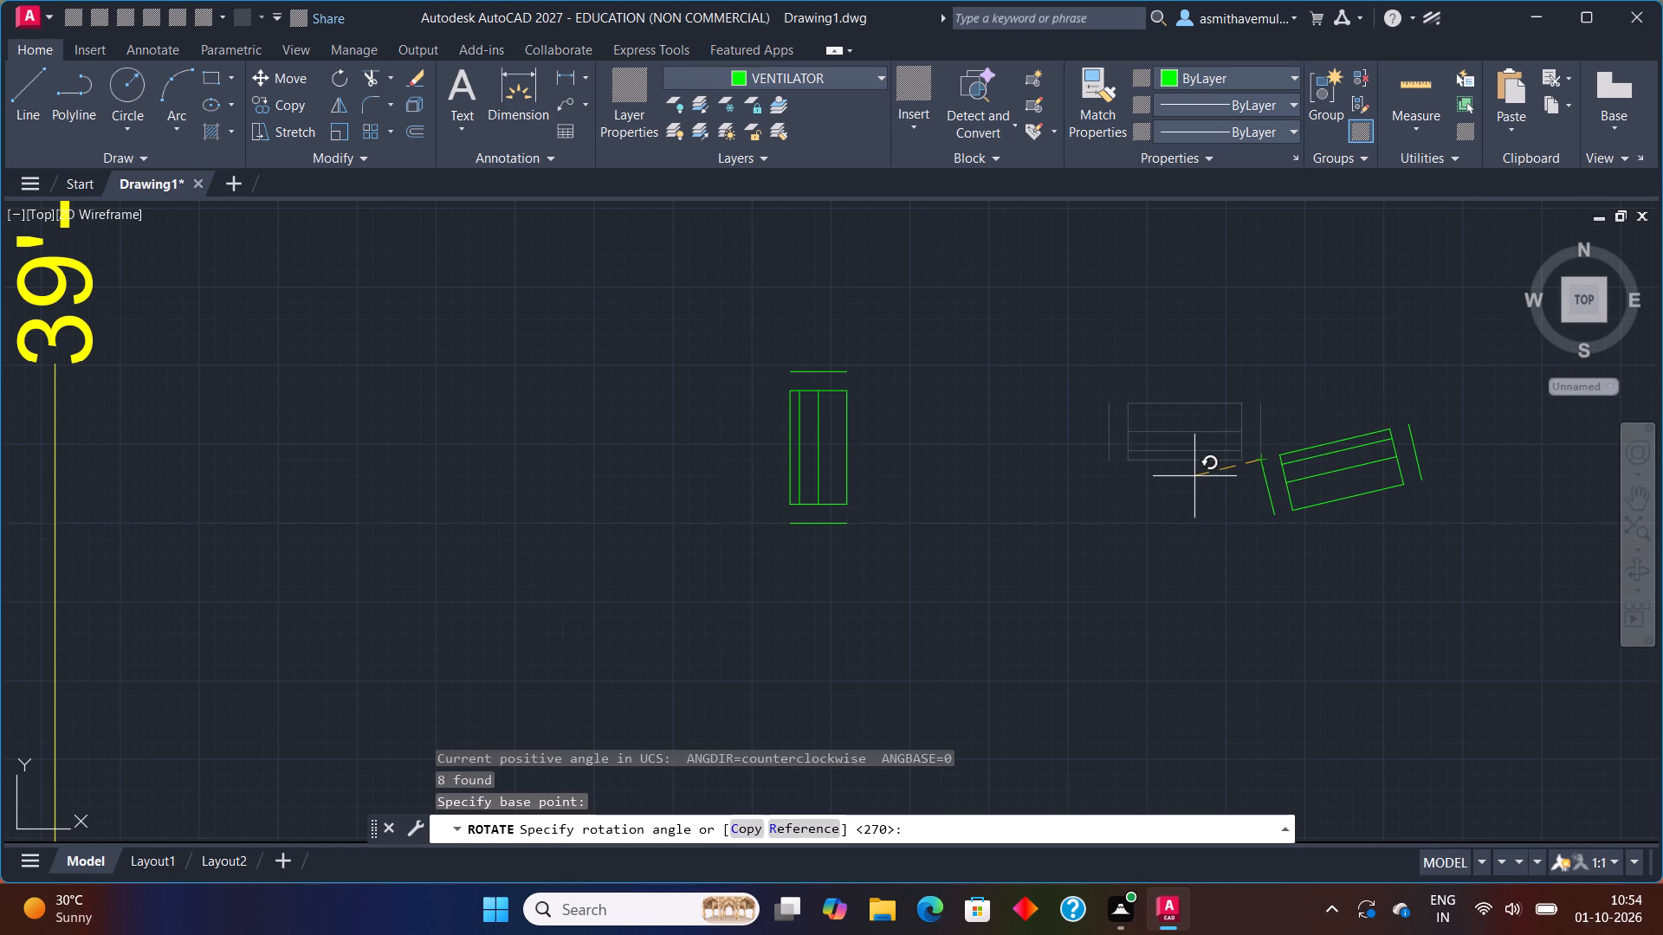
key("F8")
left_click(1194, 476)
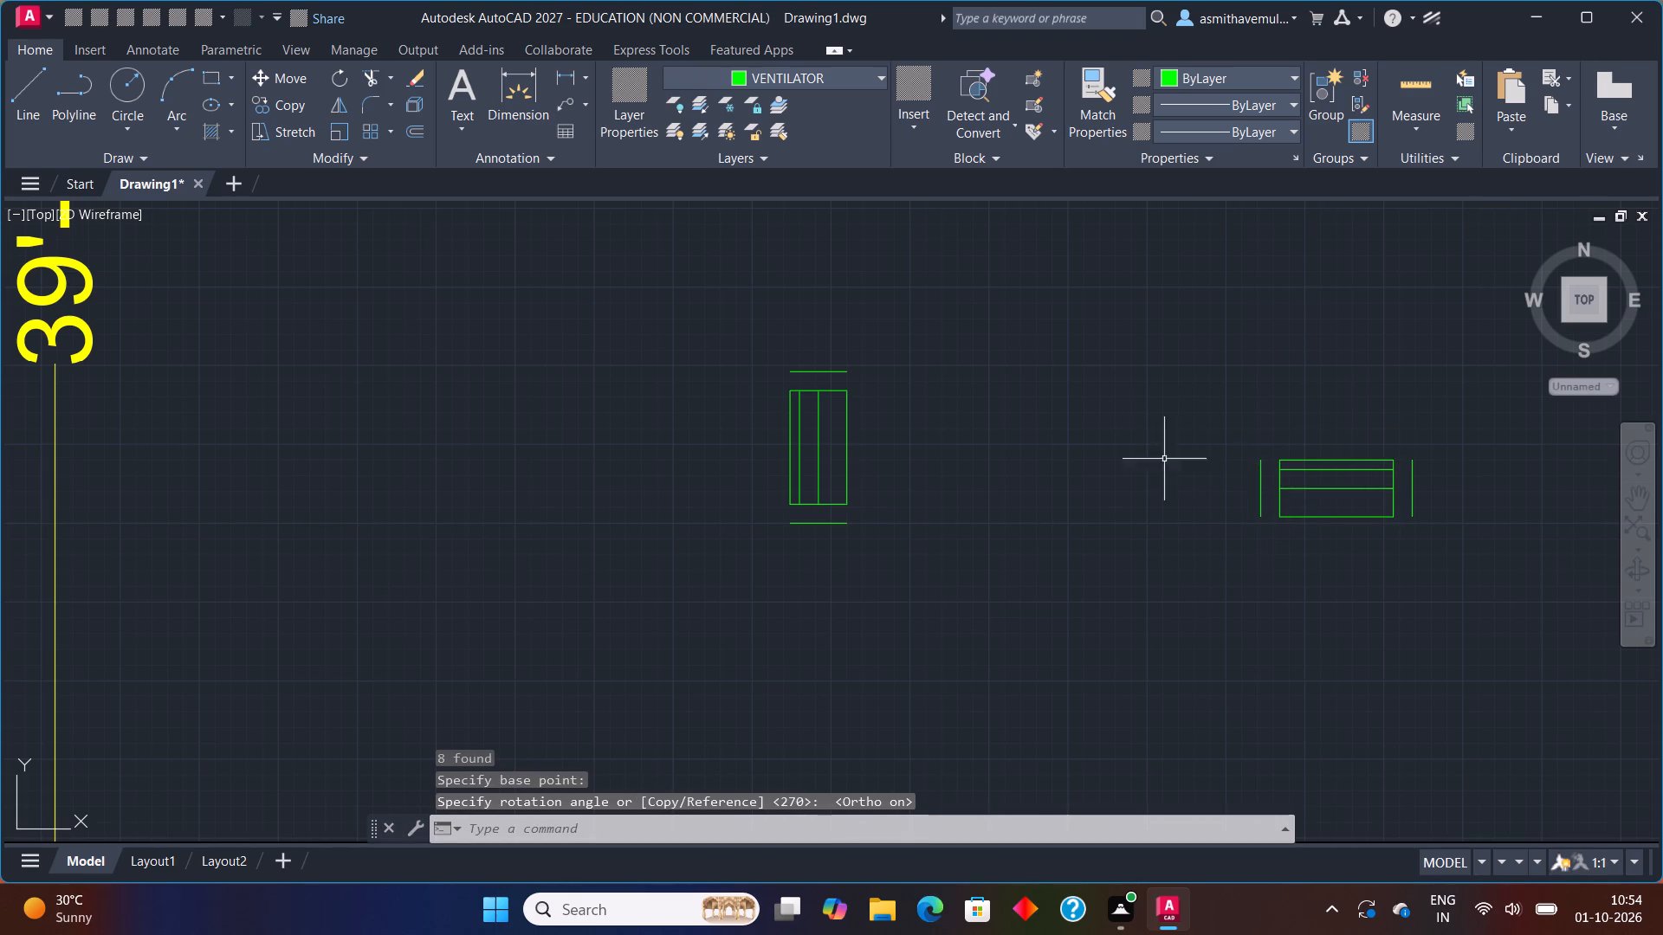
Move the vertical ventilator by its upper-left end point into the right outer wall of the small room between the two red inner walls.
left_click_drag(970, 360, 830, 706)
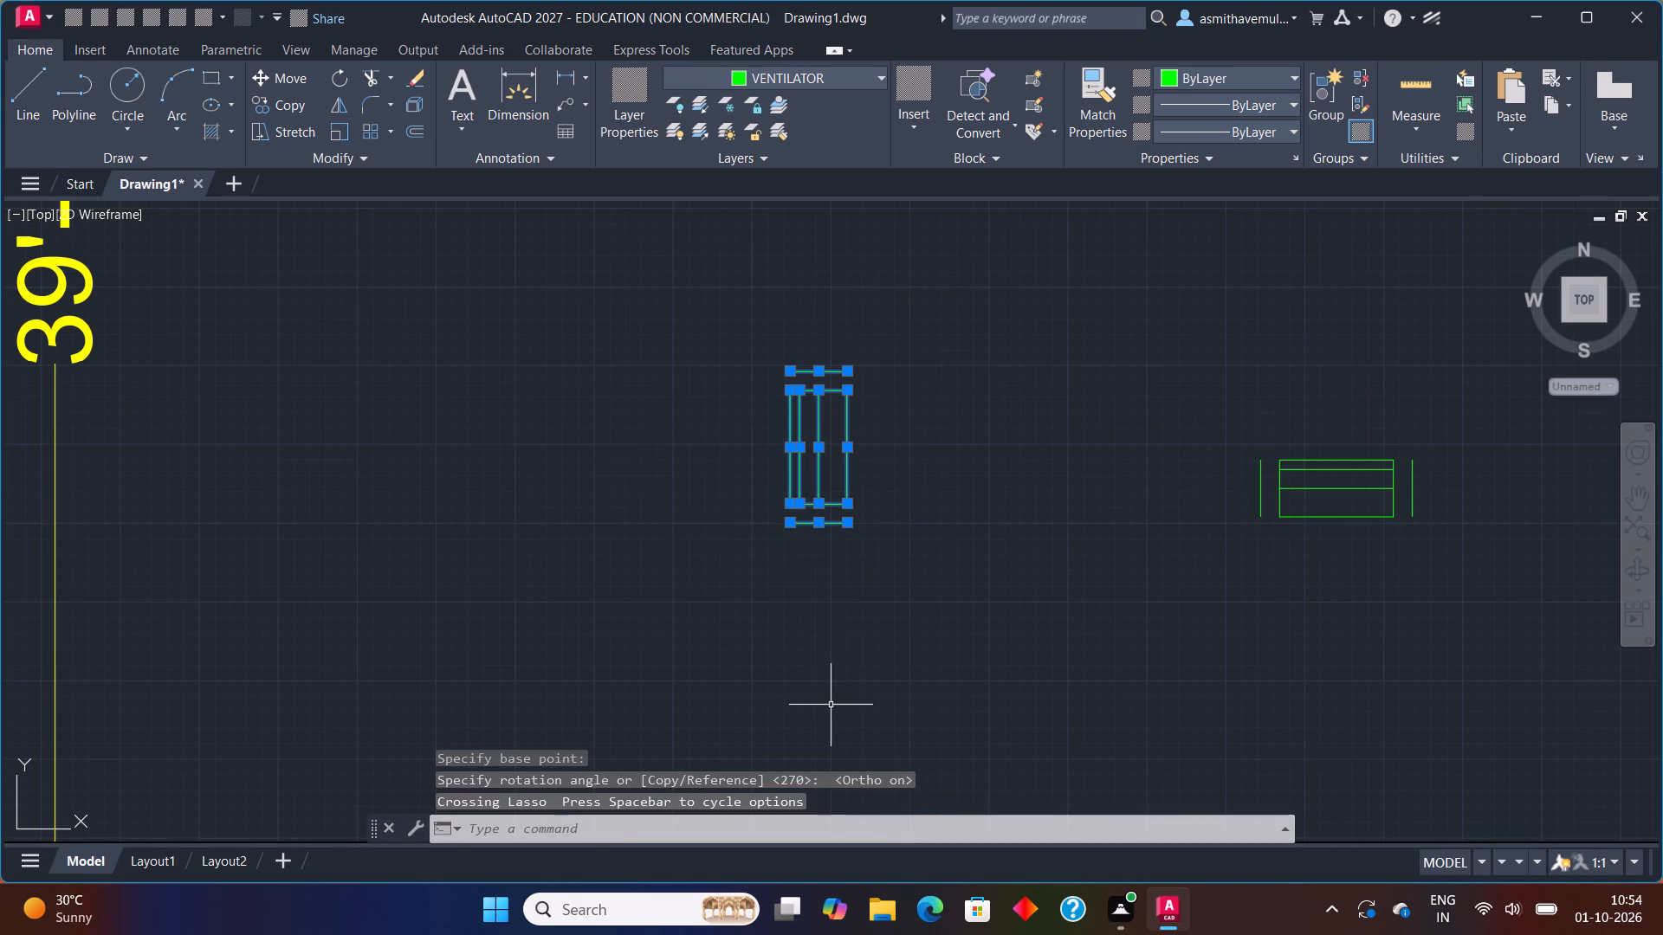
key("F8")
key("m")
key("Return")
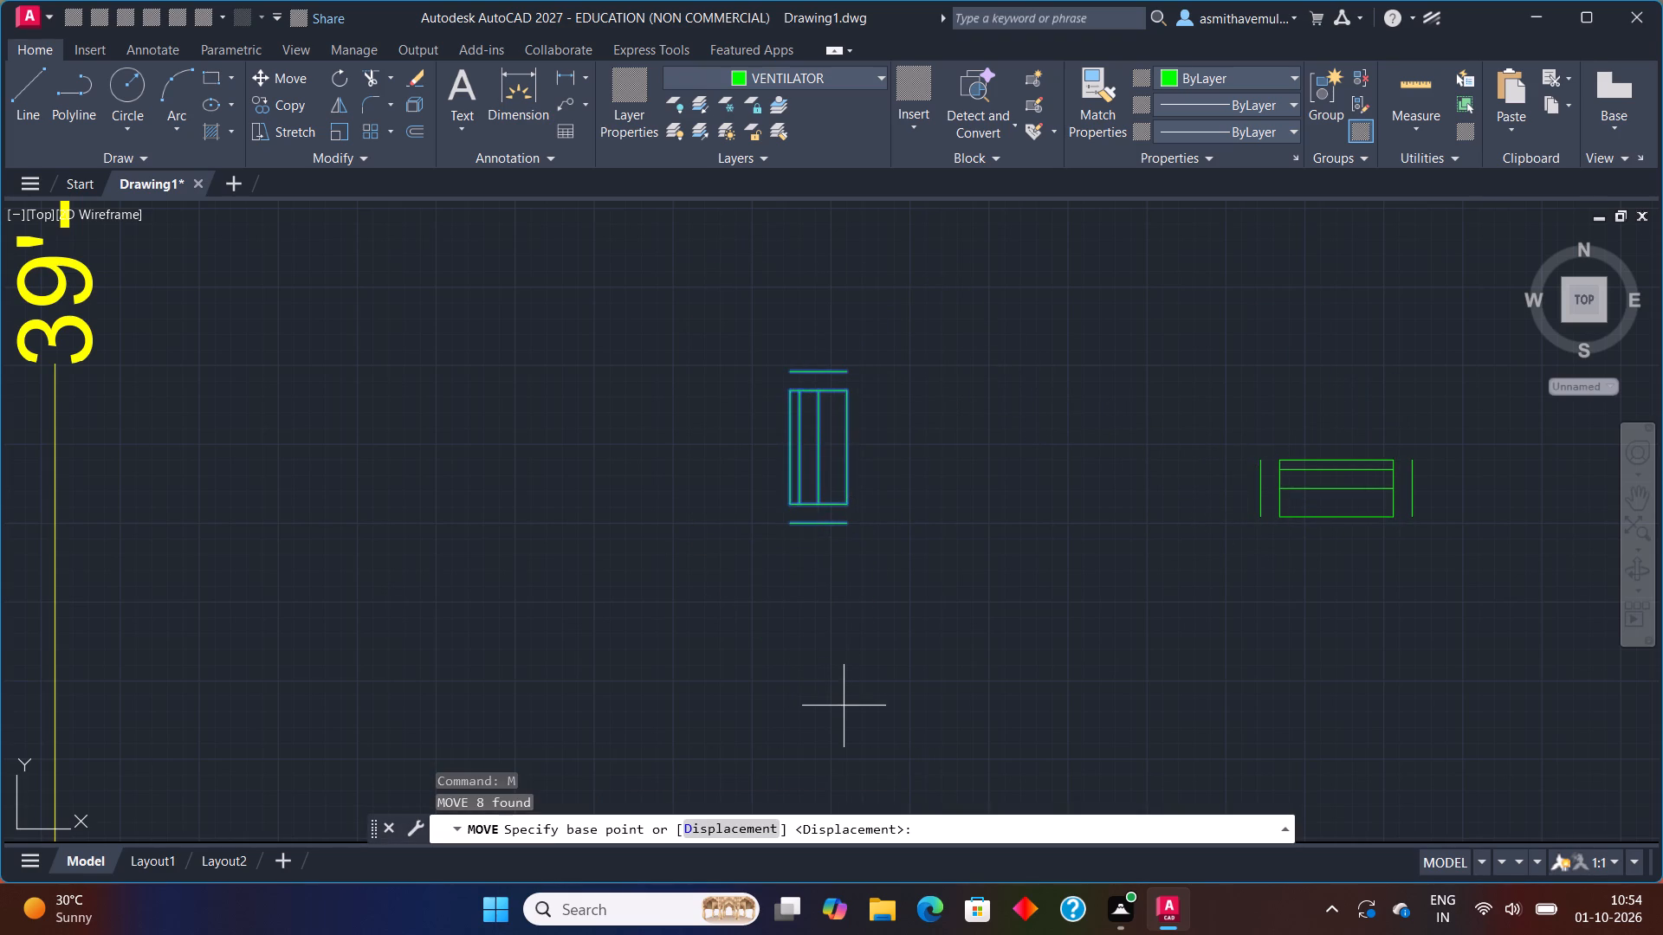
left_click(792, 366)
scroll(495, 355, "down", 2)
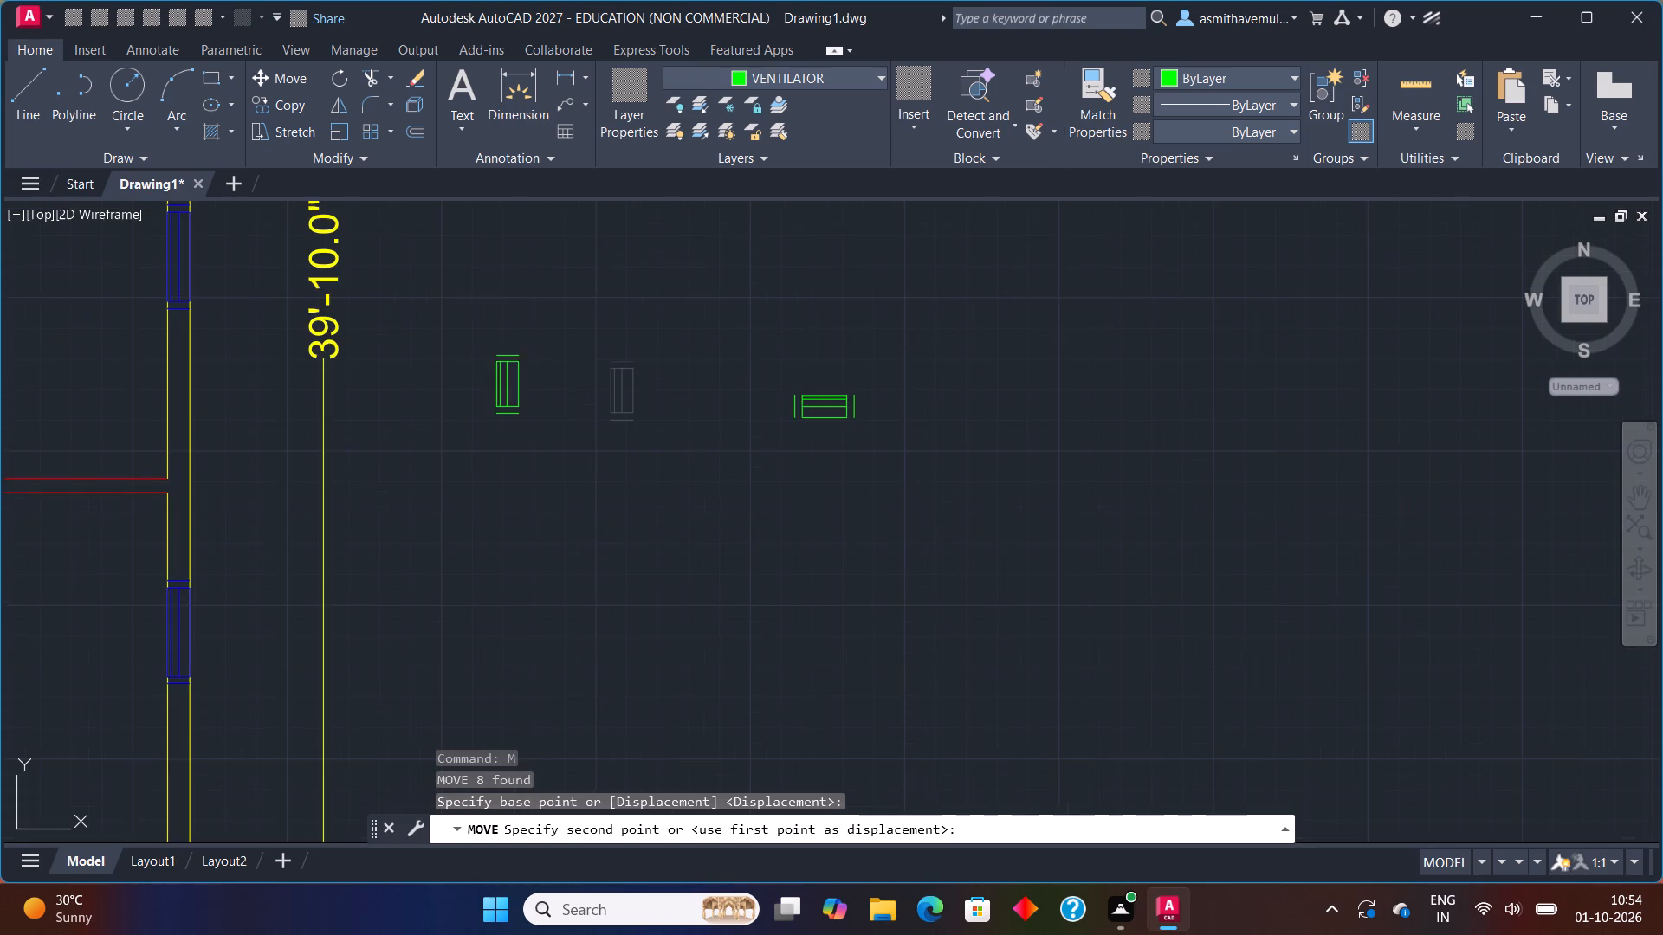
middle_click_drag(493, 352, 1235, 811)
scroll(960, 524, "up", 1)
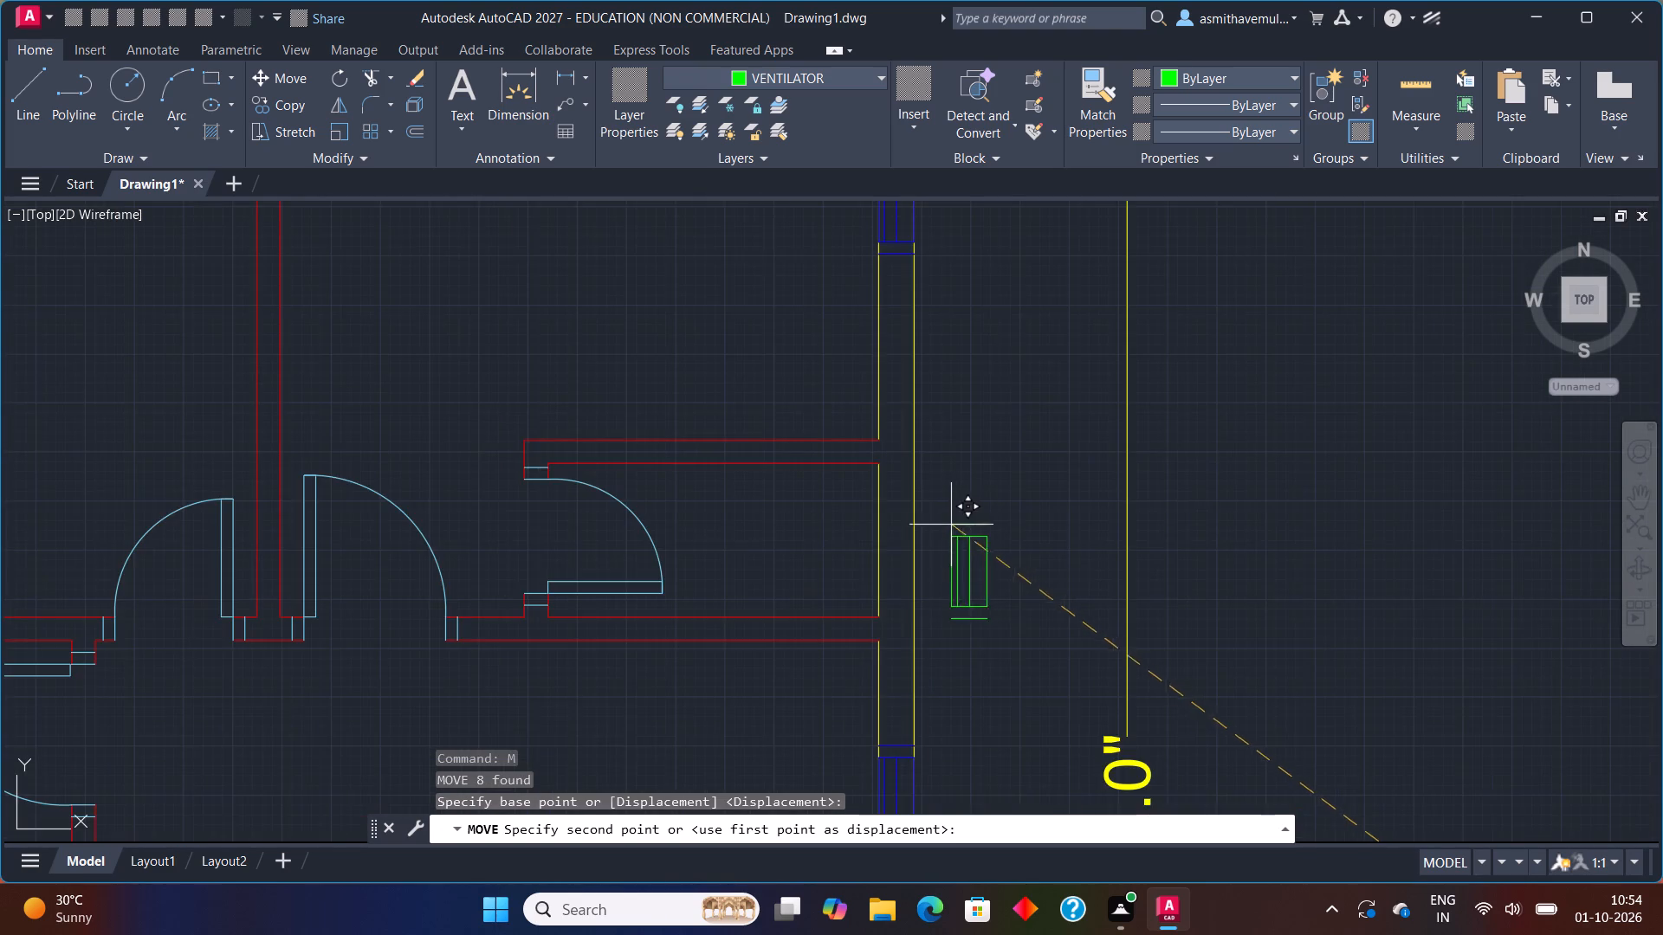
scroll(877, 493, "up", 3)
scroll(876, 485, "down", 2)
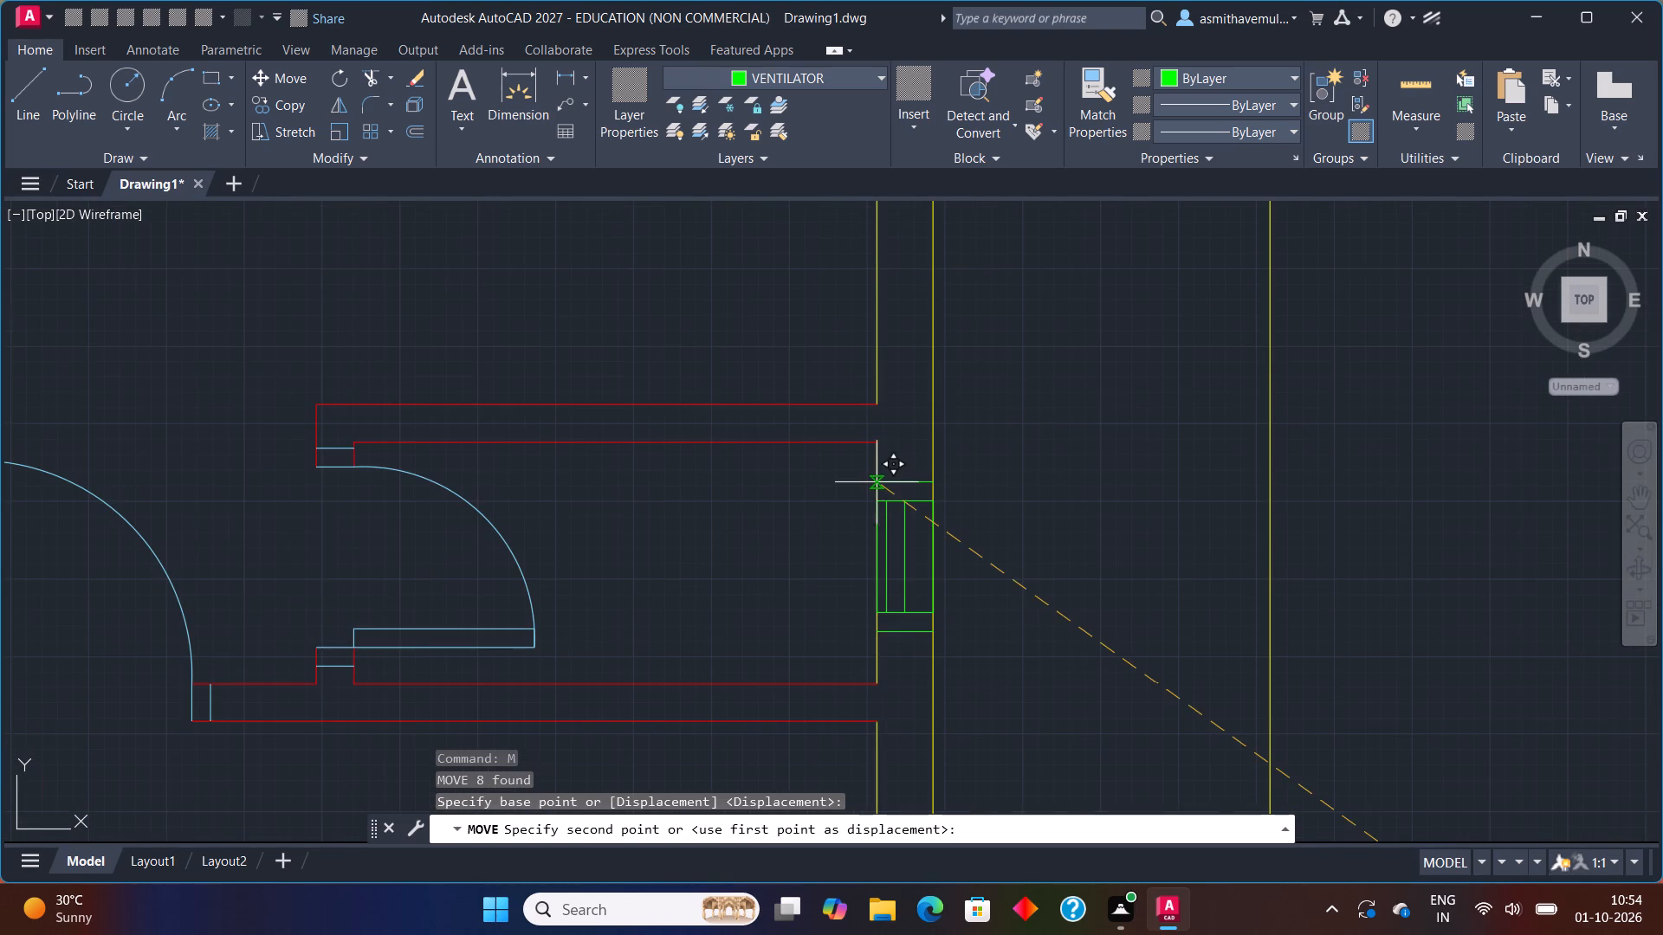
left_click(878, 486)
scroll(1071, 470, "down", 4)
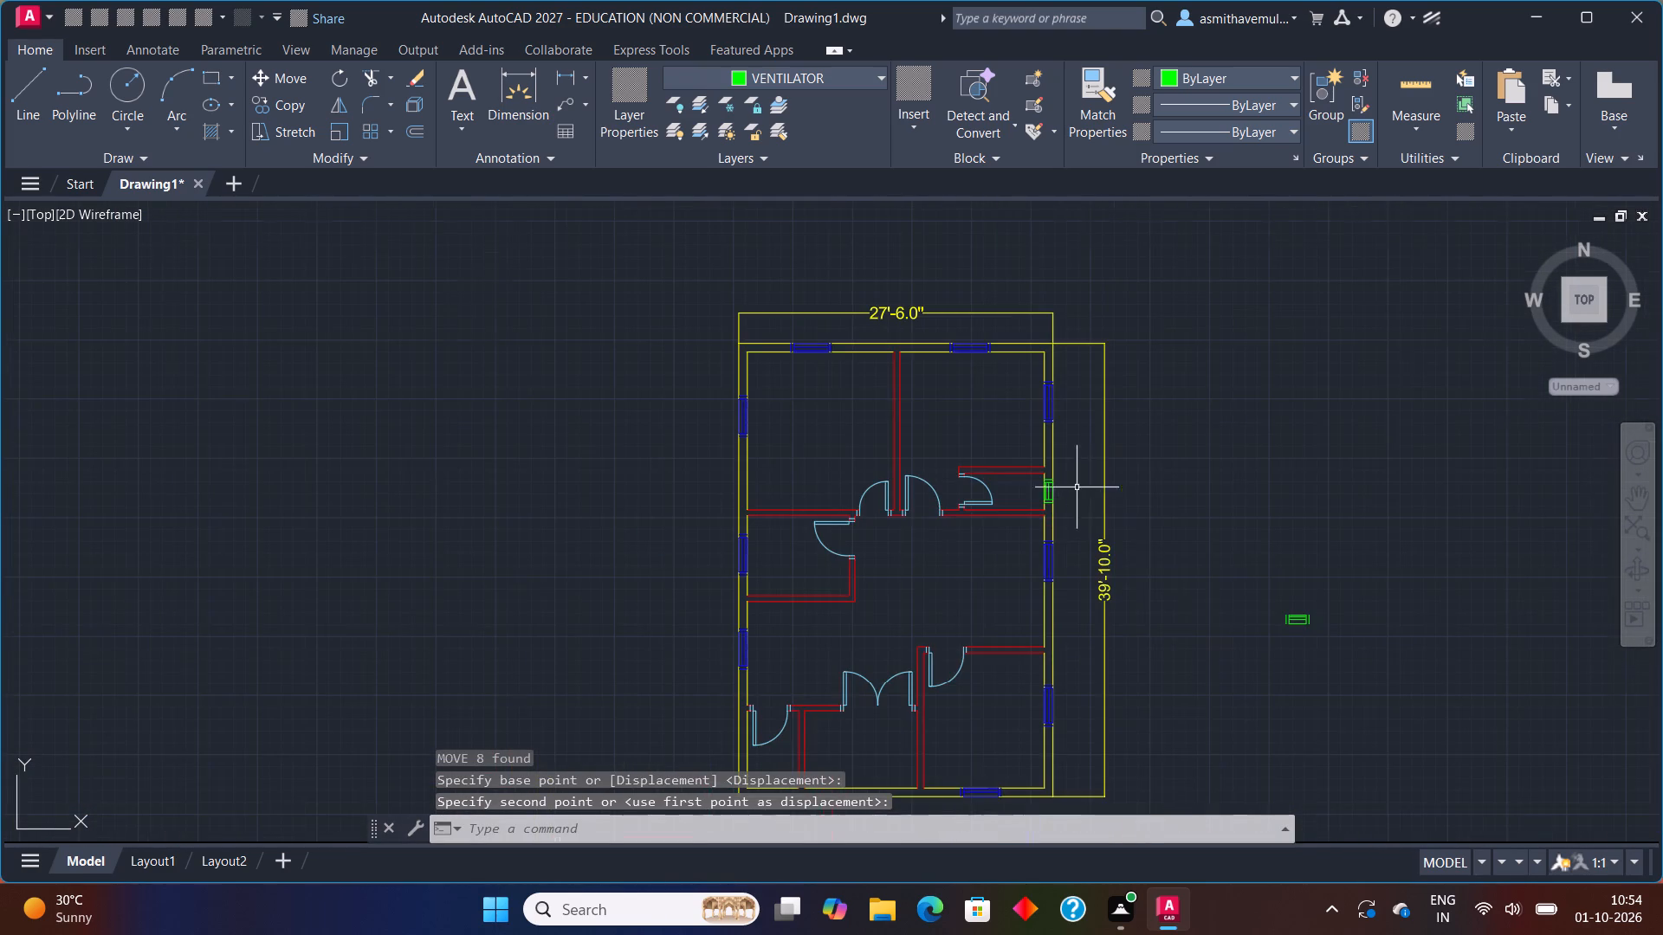
Move the horizontal ventilator by its upper-left end point onto the bottom outer wall's inner face in the plan's lower-left room.
middle_click_drag(1192, 622, 1039, 500)
scroll(1090, 499, "up", 2)
left_click_drag(1377, 479, 1326, 468)
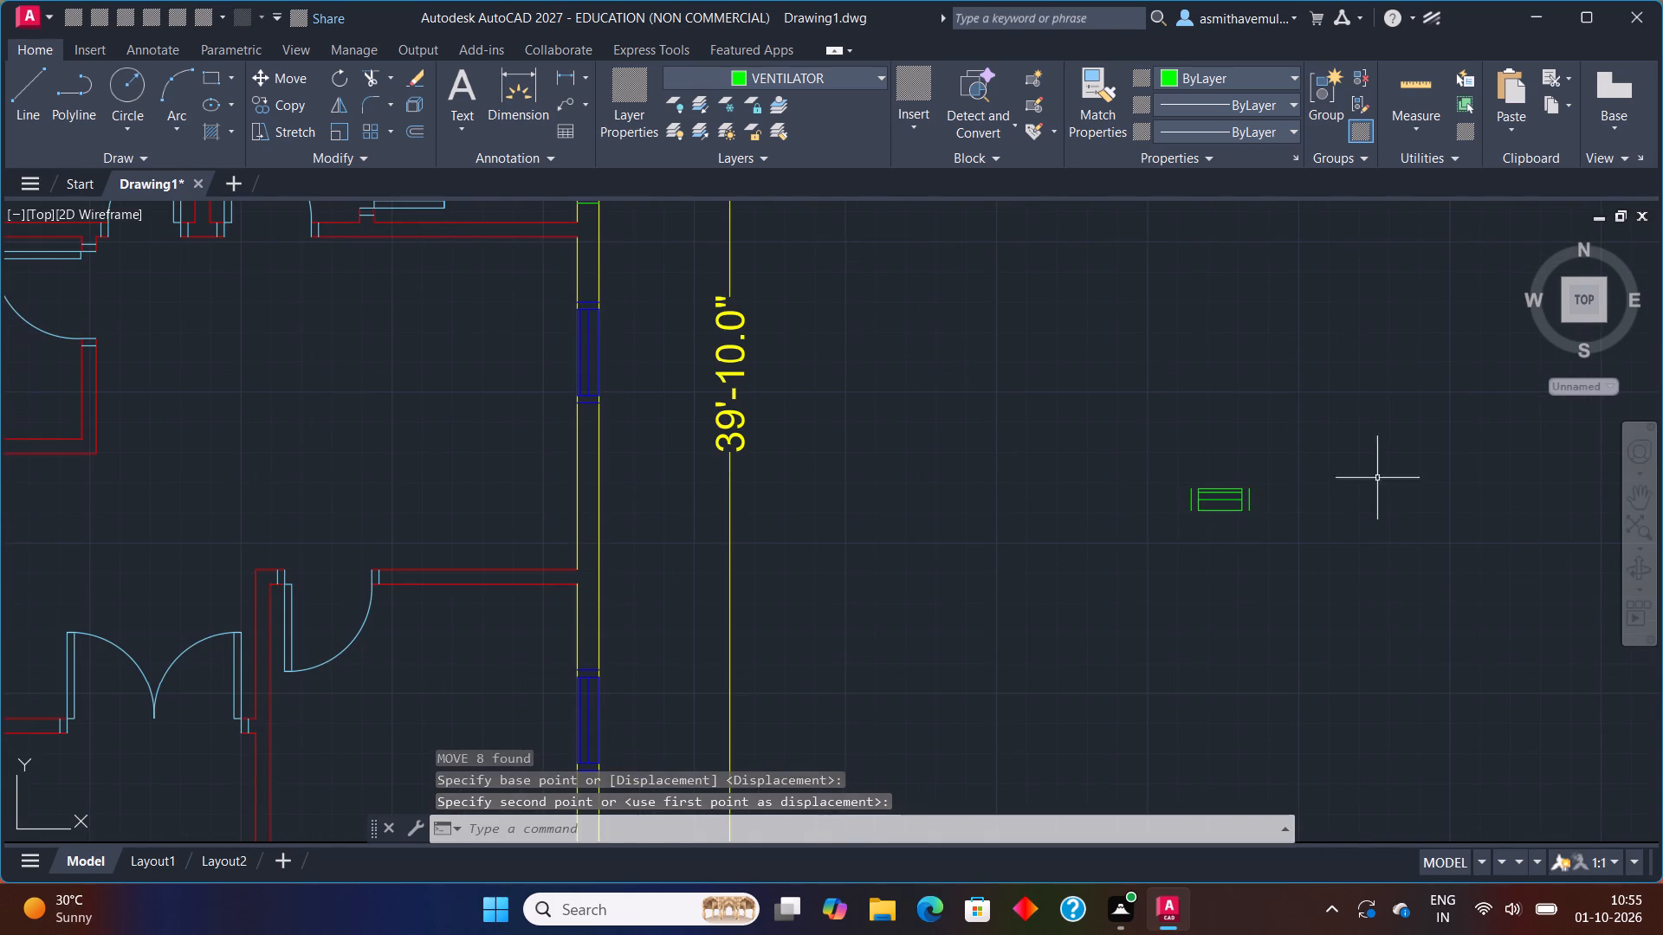
left_click_drag(1326, 468, 1259, 648)
key("m")
key("Return")
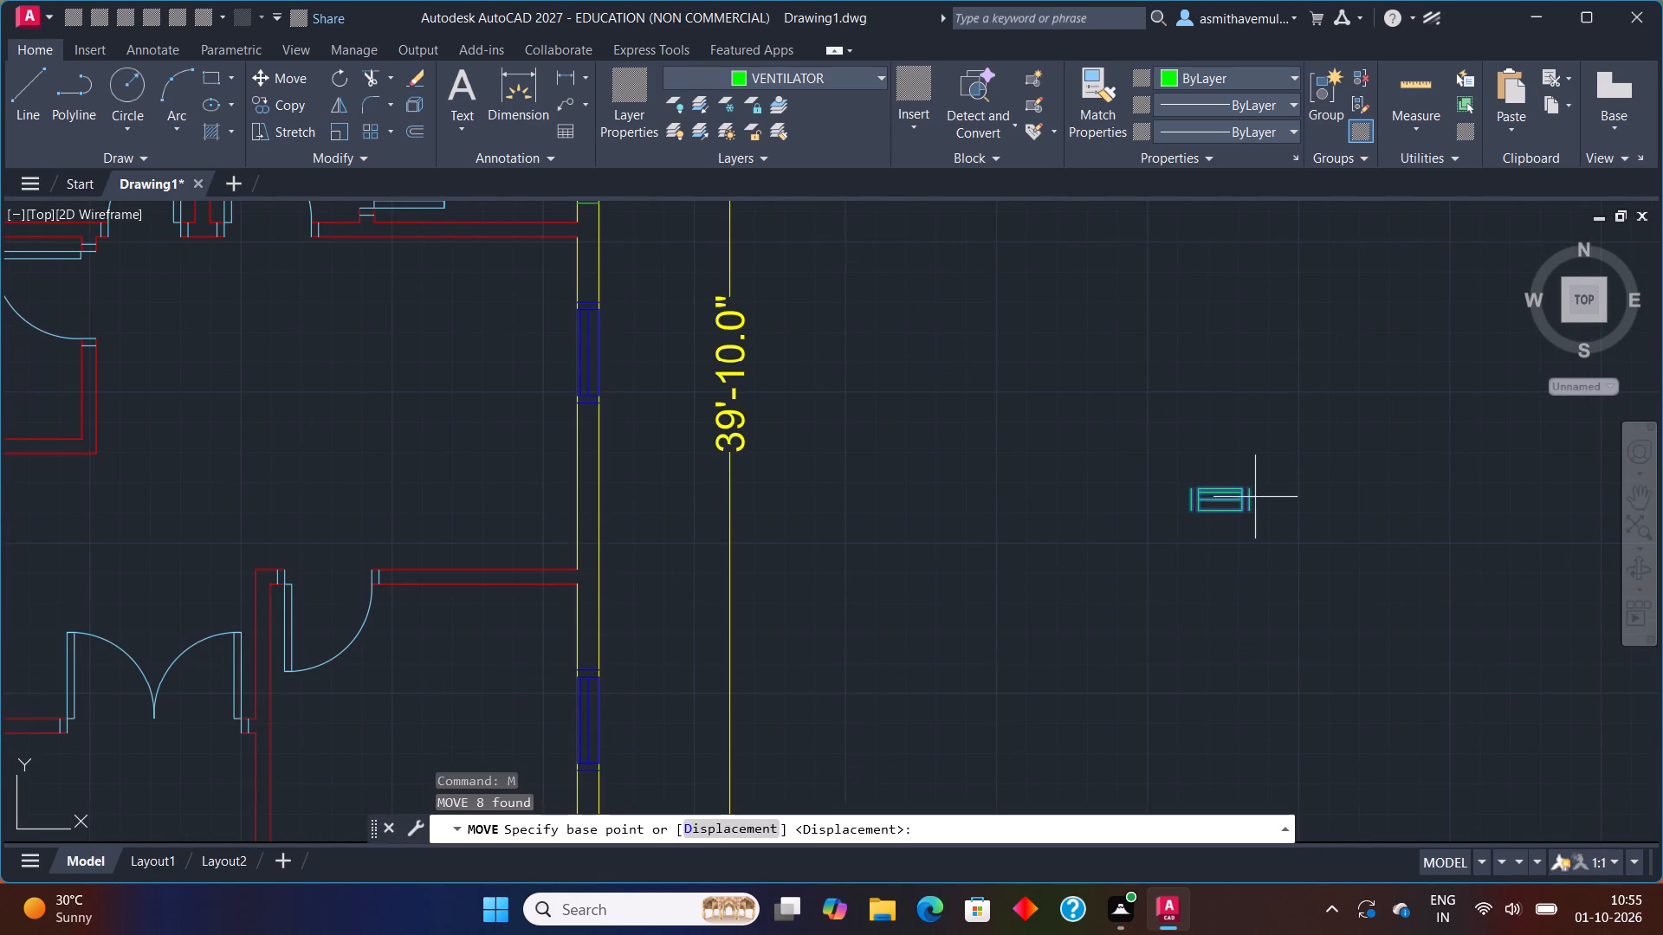
scroll(1230, 487, "up", 2)
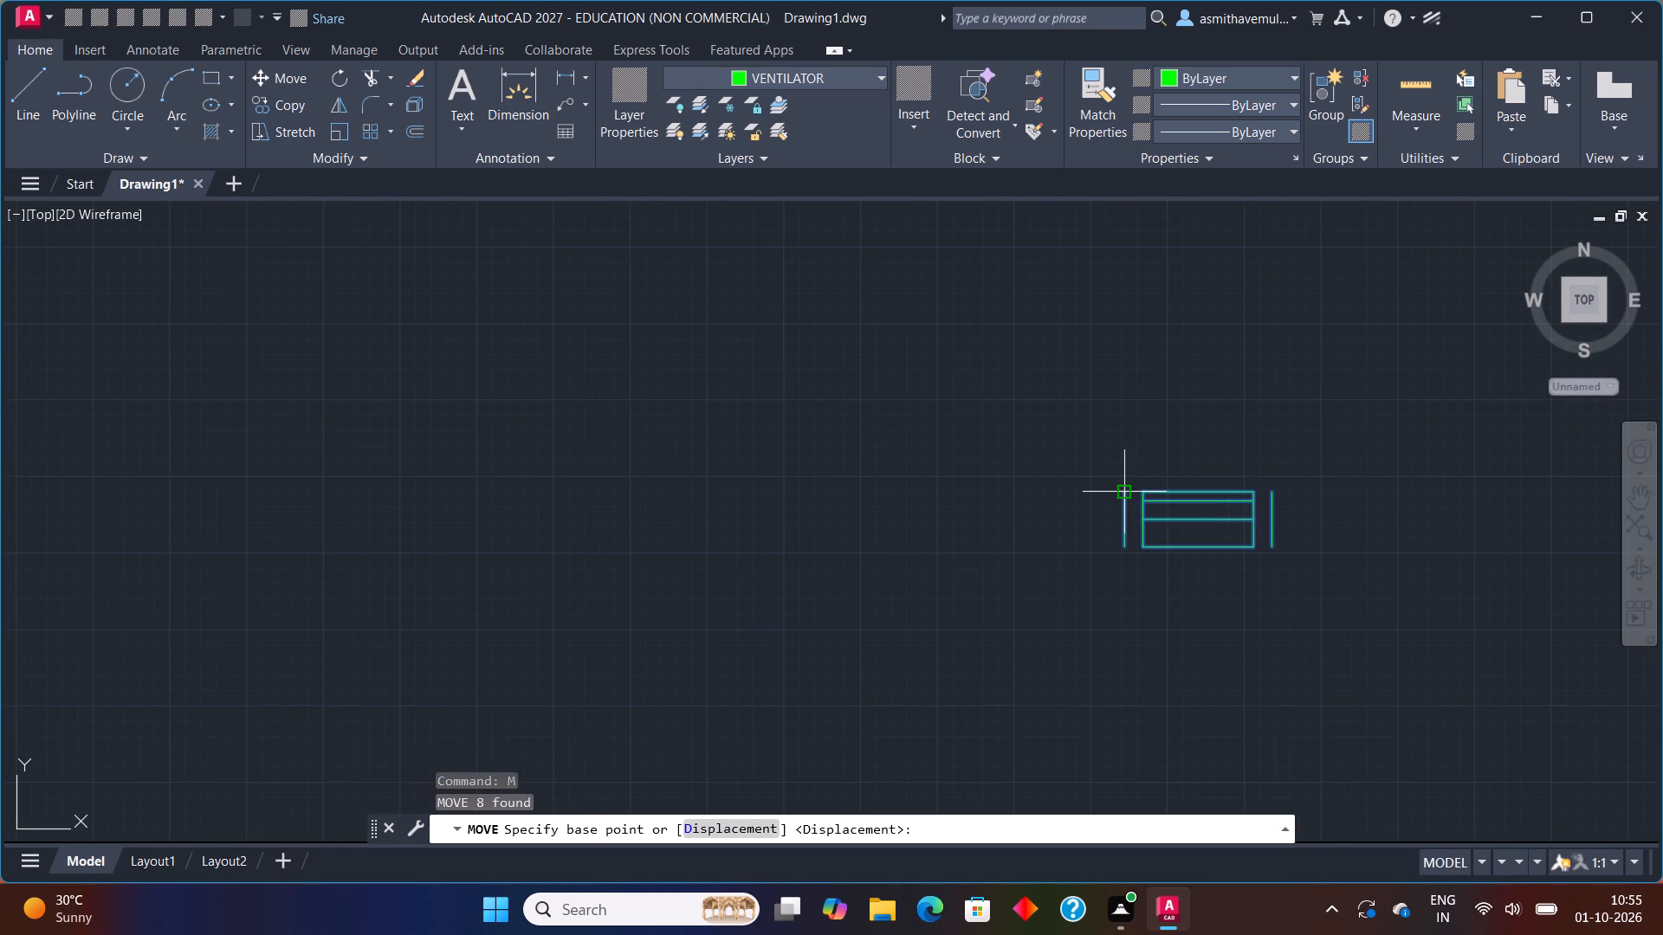
left_click(1129, 492)
scroll(477, 491, "down", 2)
middle_click_drag(394, 542, 1174, 305)
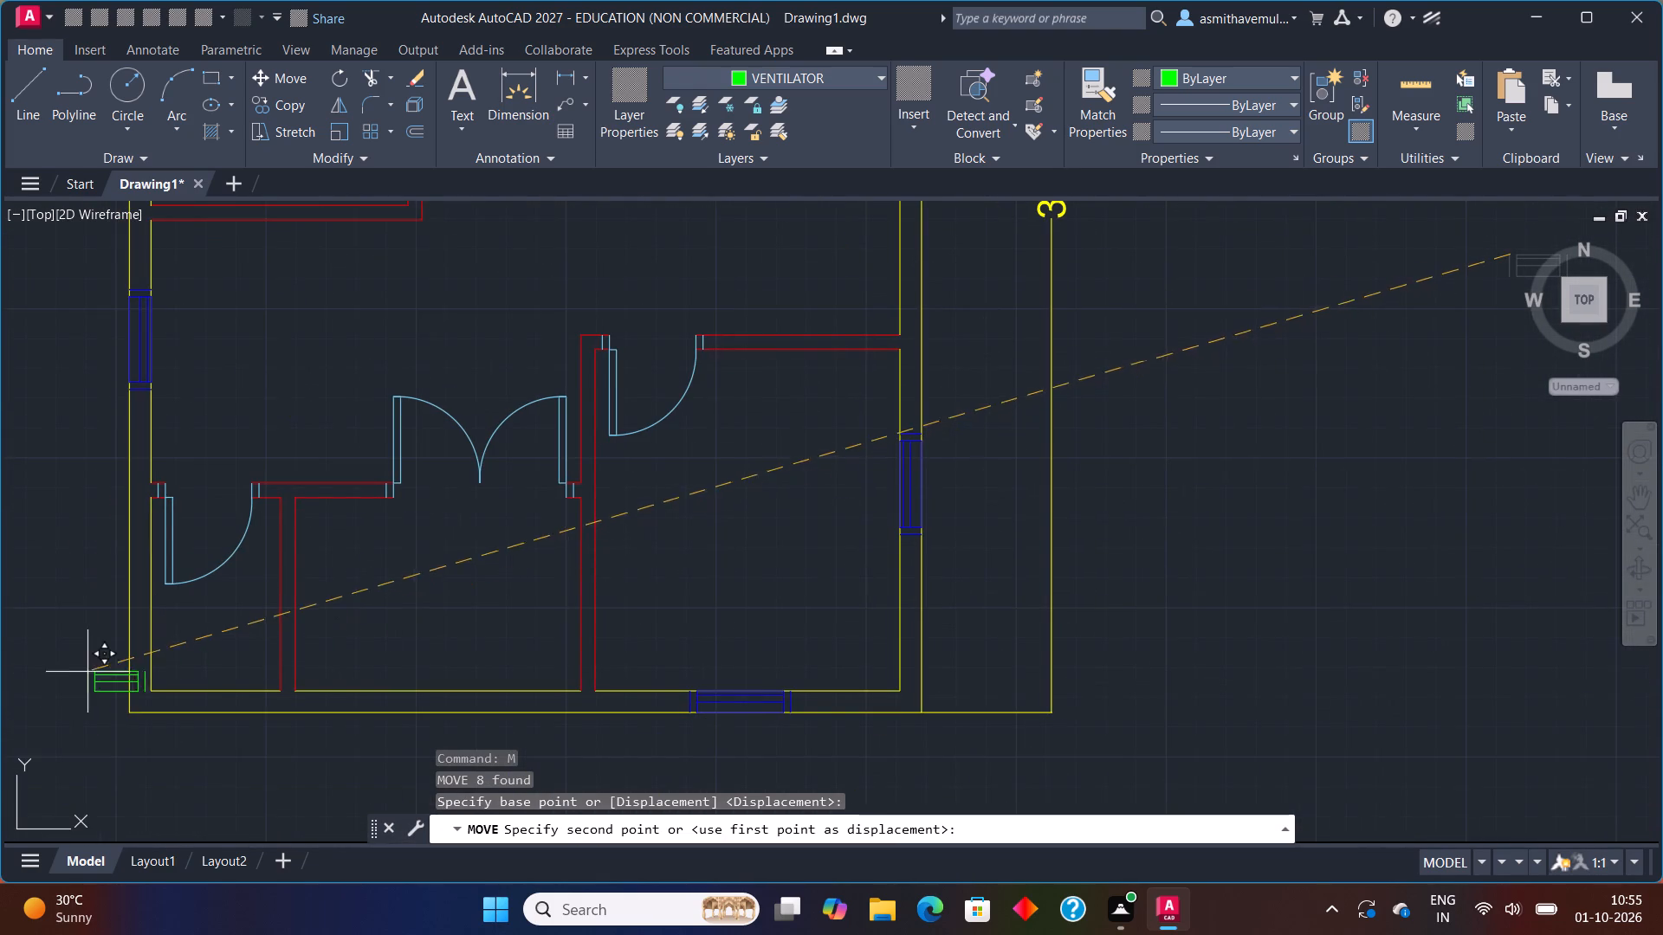
middle_click_drag(103, 670, 586, 439)
scroll(631, 476, "up", 3)
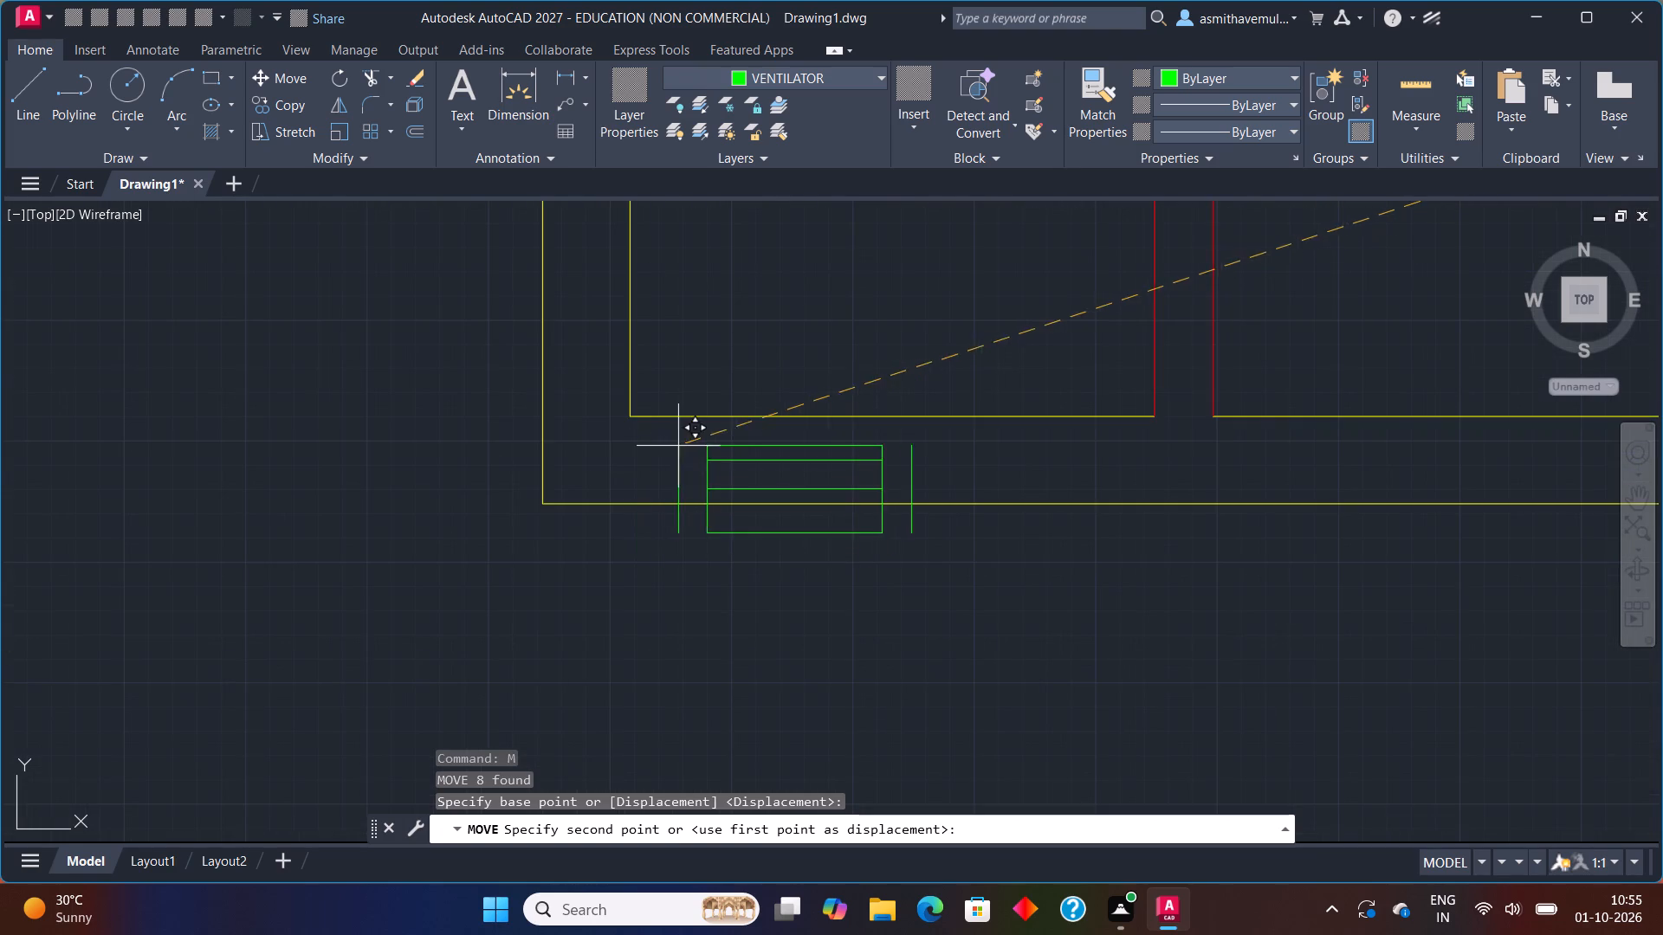
left_click(733, 417)
Inspect both placed ventilators and the surrounding walls, doors and windows across the floor plan.
scroll(947, 413, "down", 5)
middle_click_drag(1202, 443, 1202, 442)
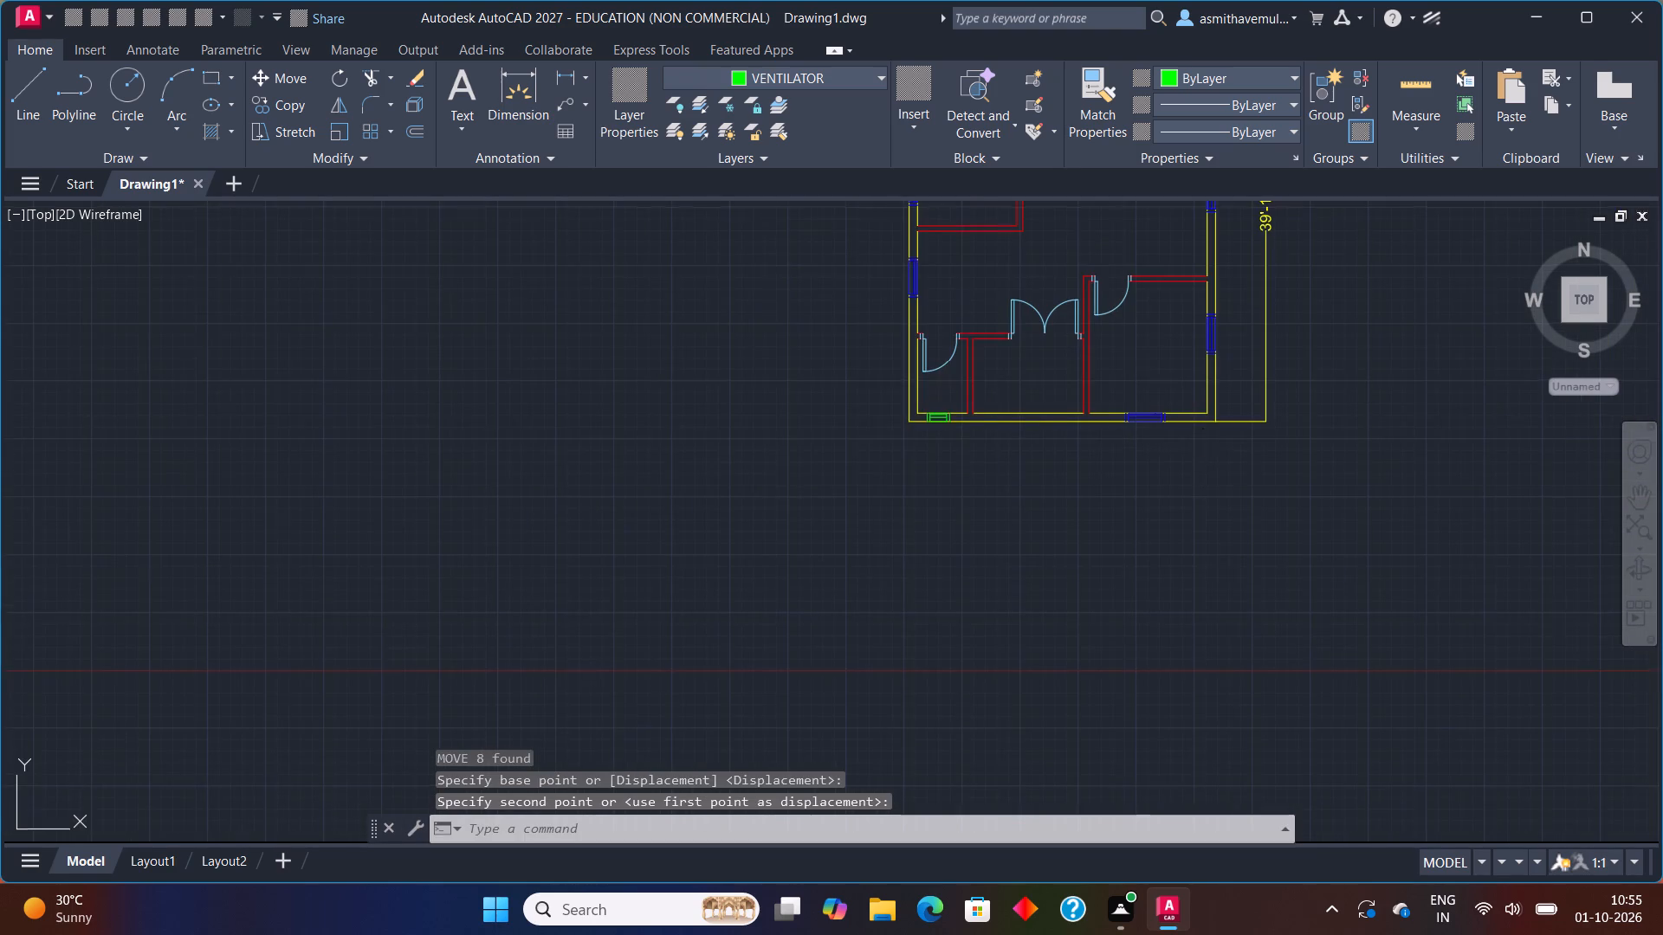
middle_click_drag(1202, 442, 924, 430)
scroll(916, 420, "up", 2)
middle_click_drag(748, 362, 722, 491)
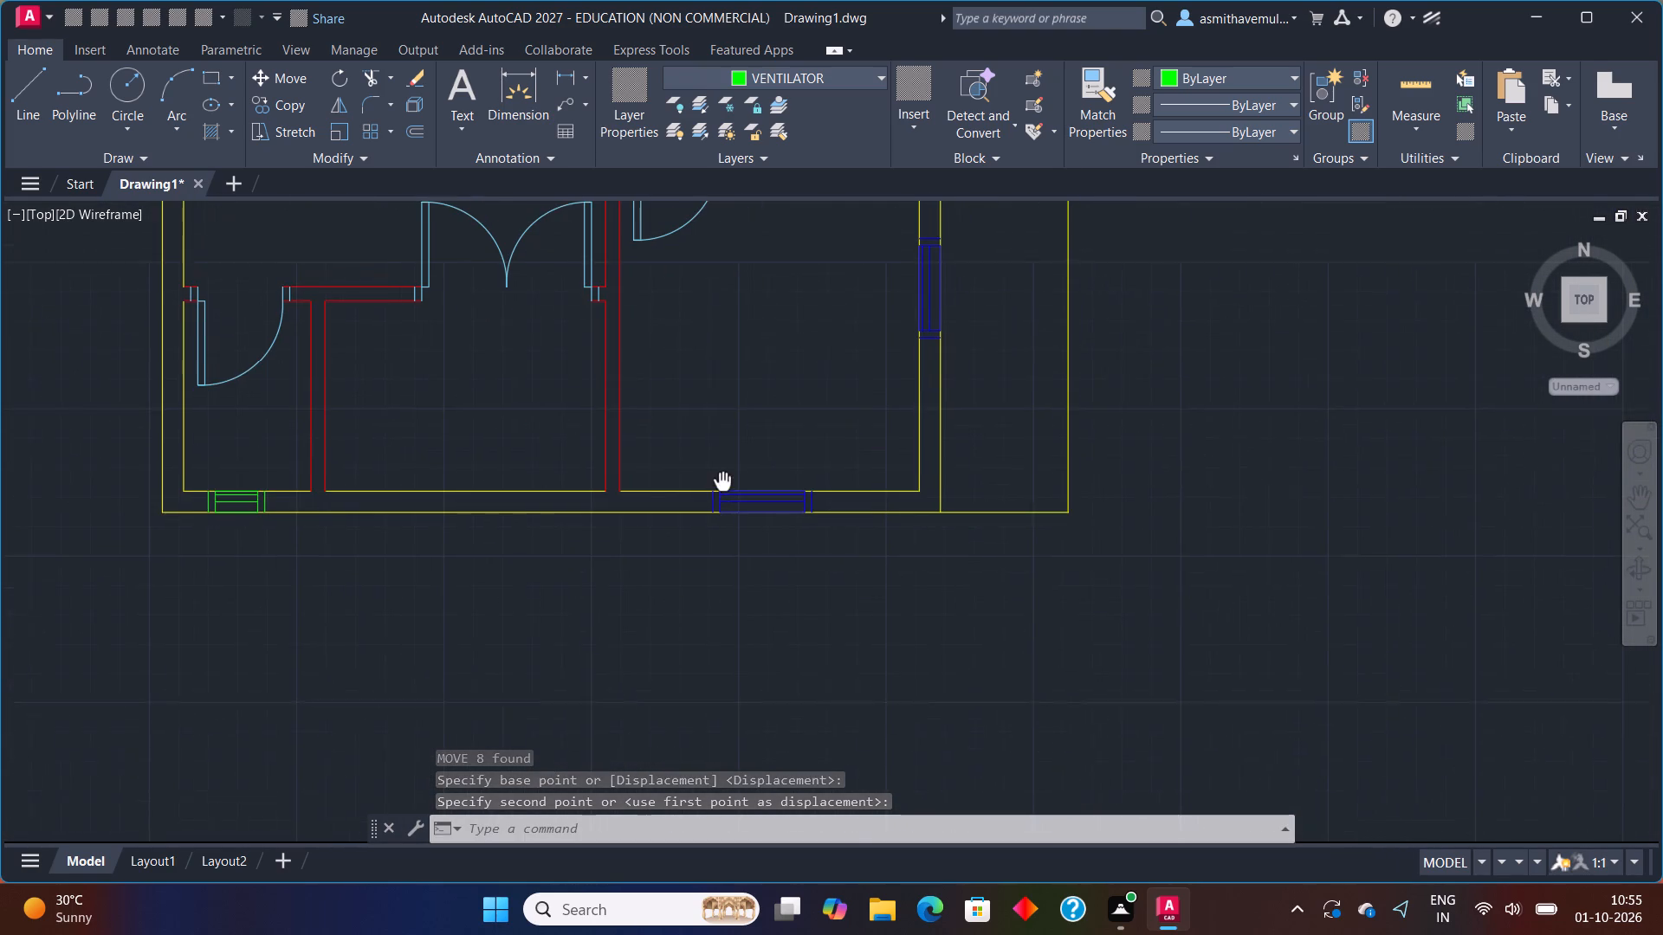
middle_click_drag(722, 491, 722, 493)
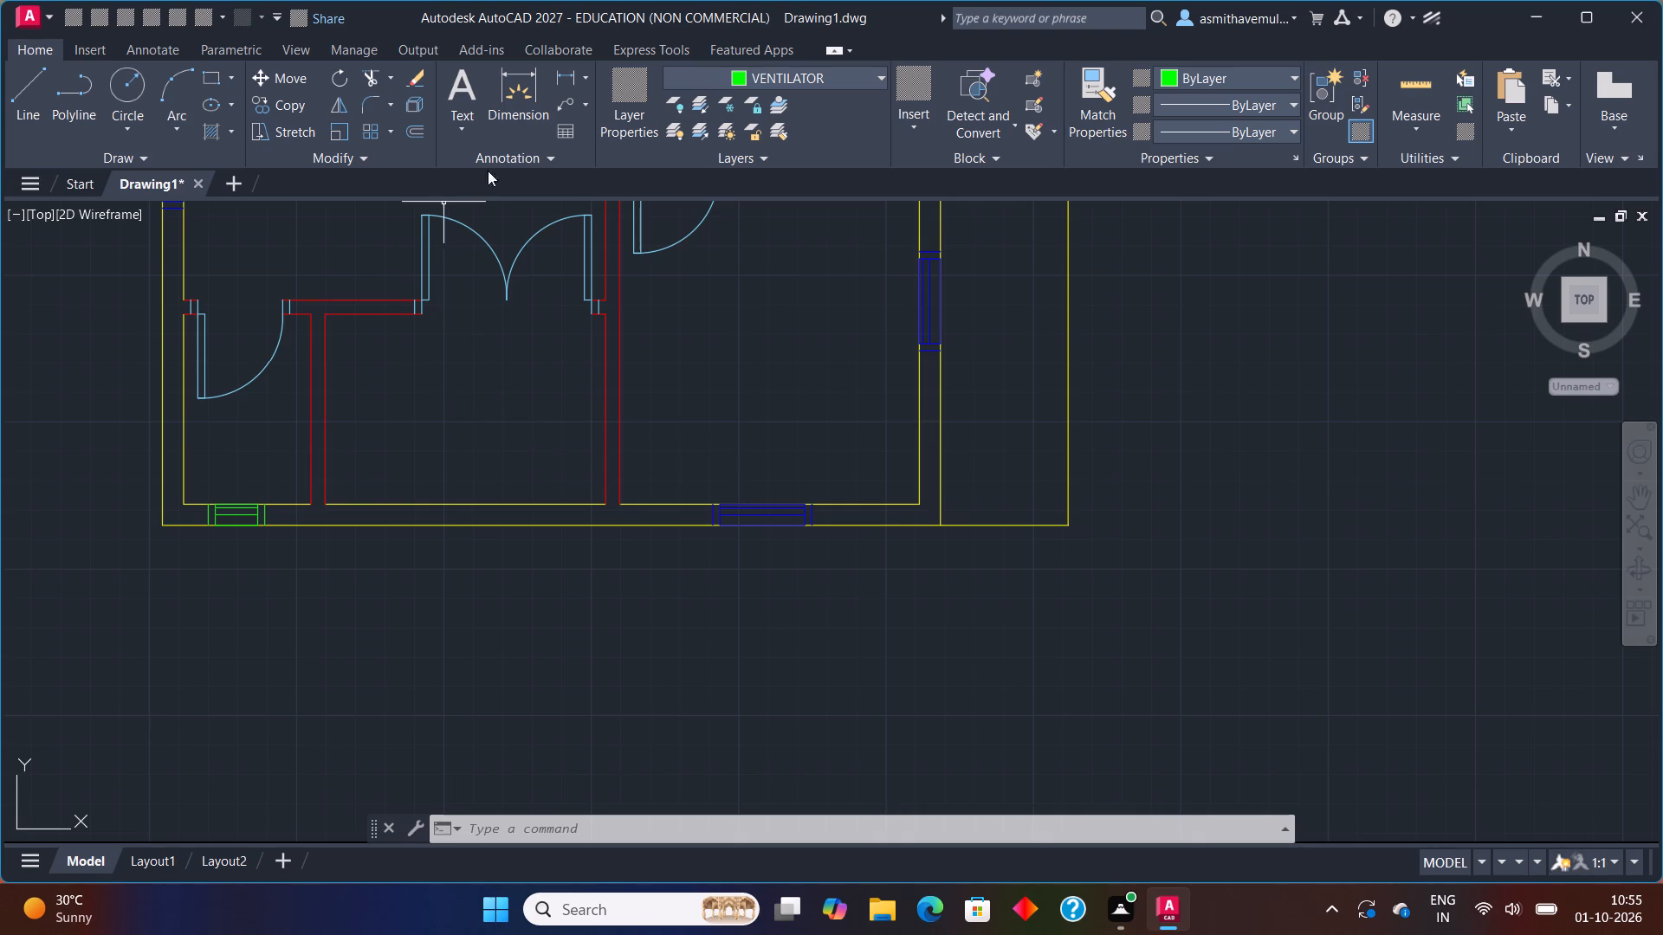
scroll(746, 383, "down", 2)
middle_click_drag(740, 390, 714, 547)
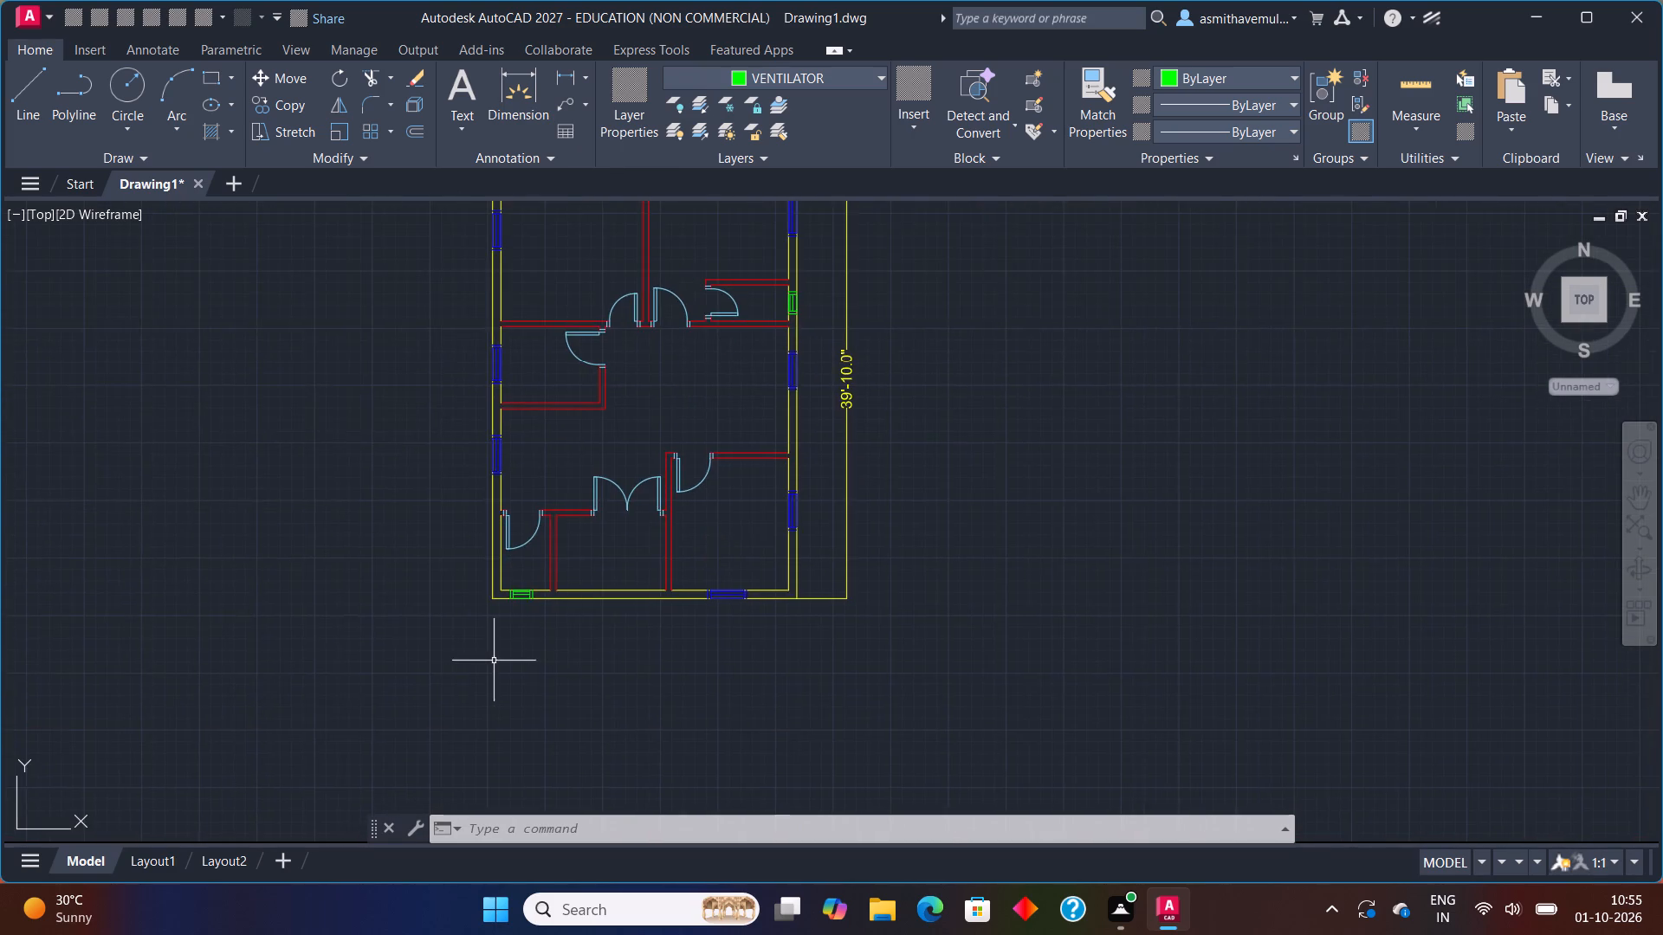
scroll(489, 630, "up", 4)
scroll(934, 414, "down", 2)
middle_click_drag(1064, 390, 296, 915)
scroll(594, 557, "down", 1)
middle_click_drag(601, 544, 604, 583)
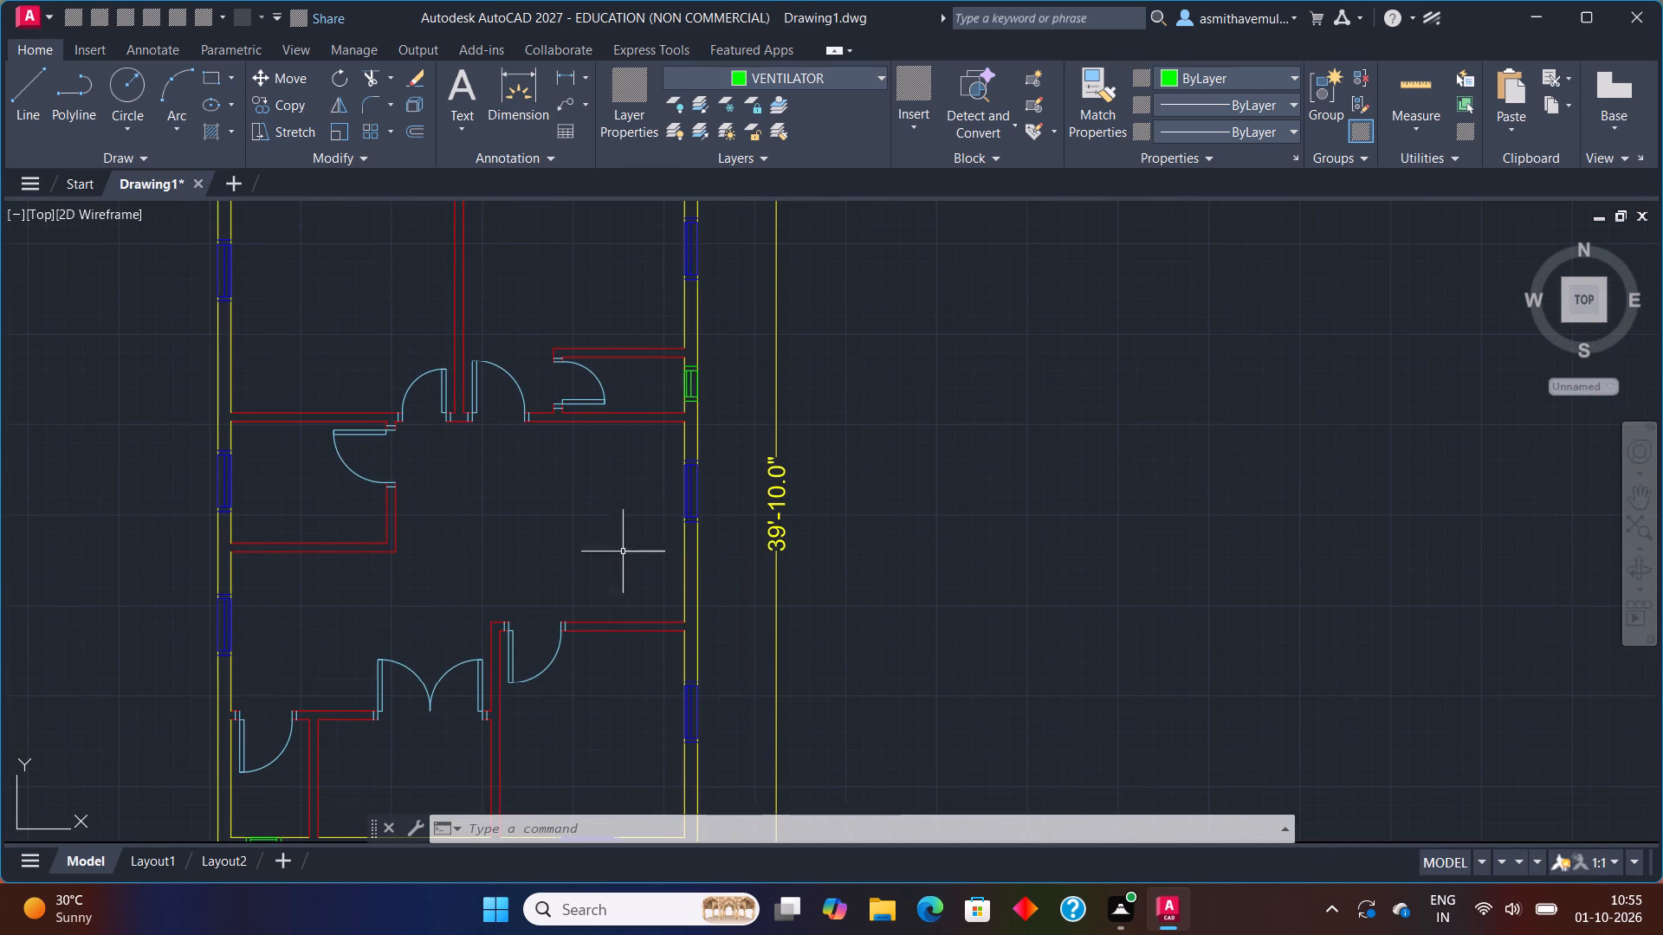
scroll(690, 383, "up", 4)
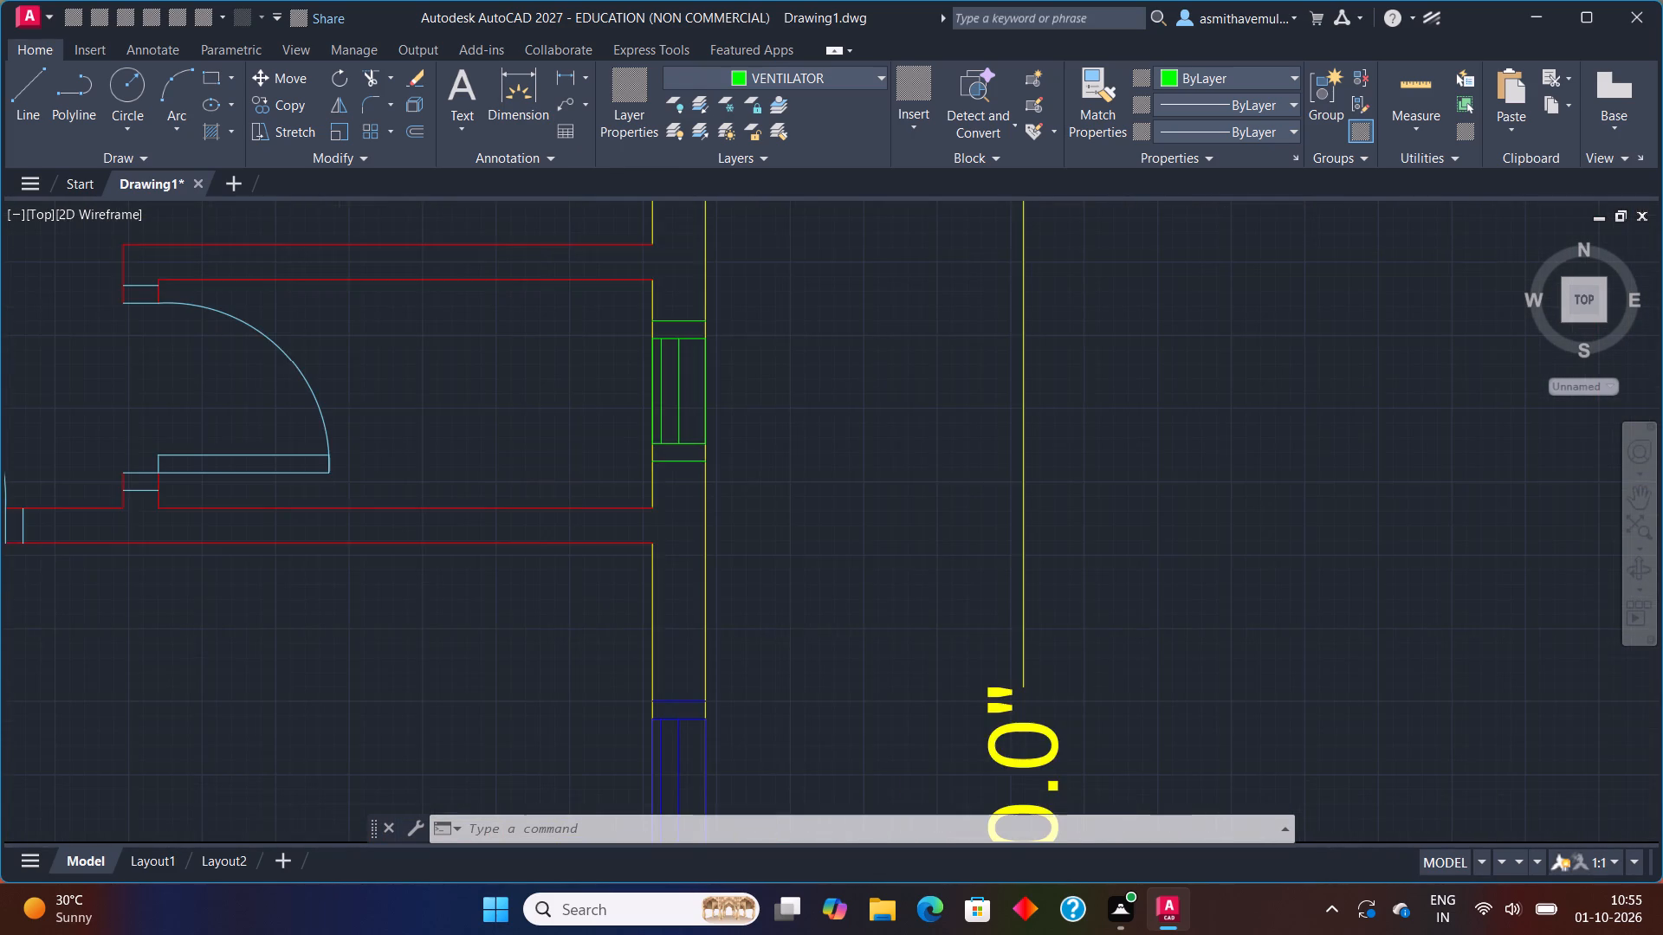
scroll(691, 384, "down", 5)
middle_click_drag(540, 565, 630, 481)
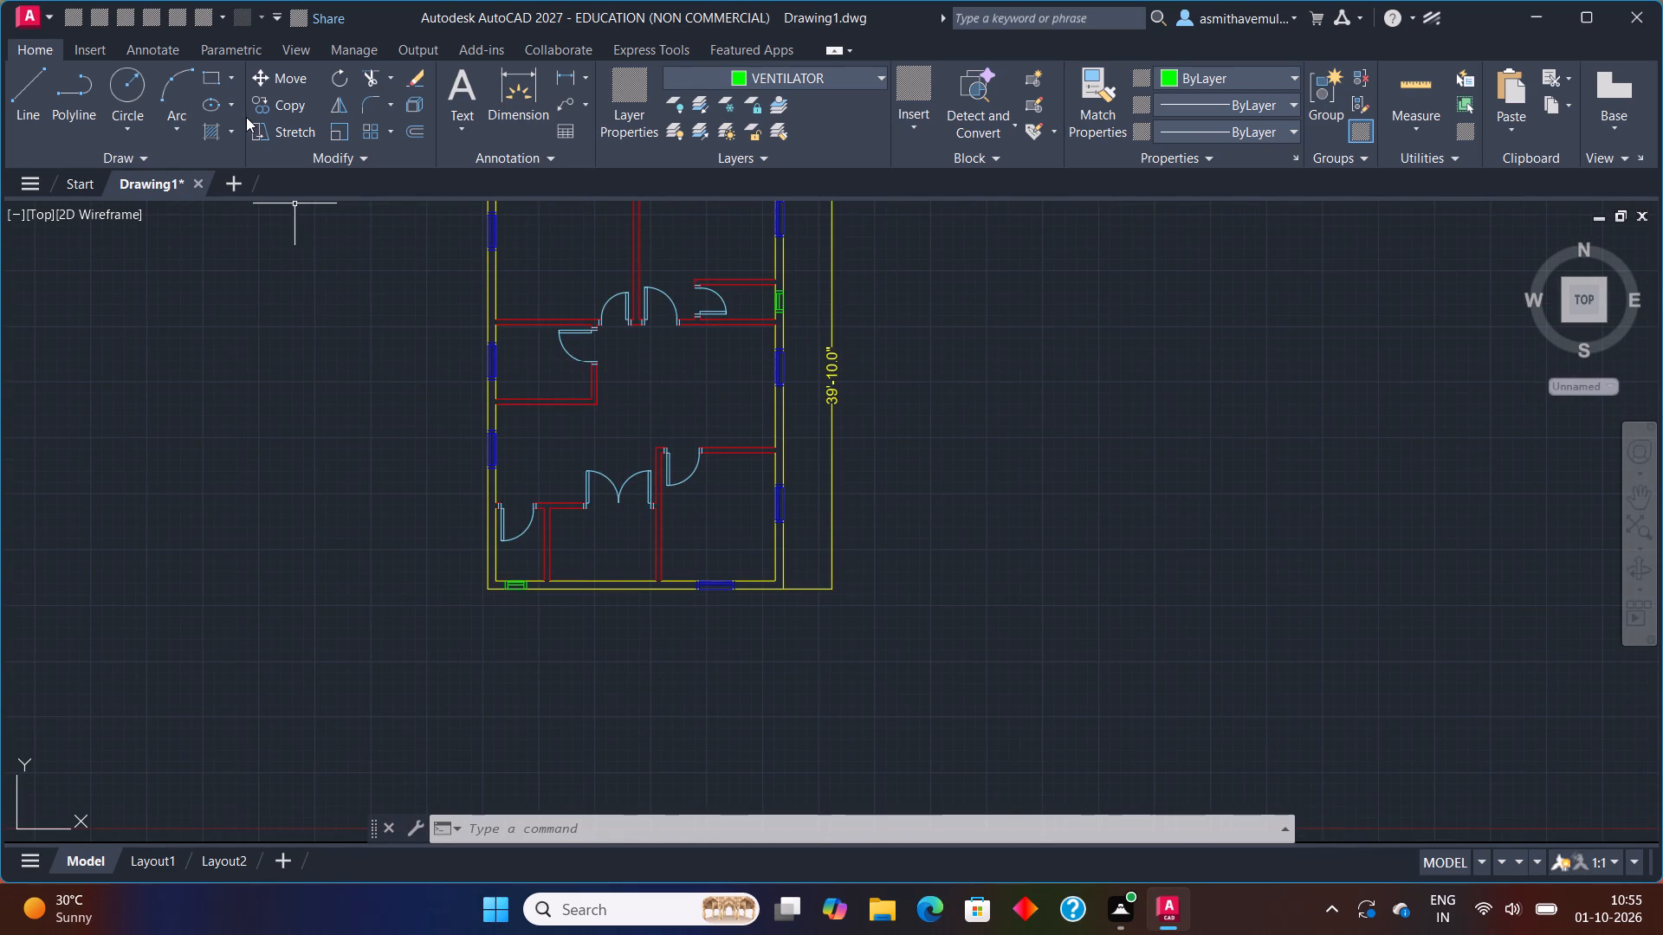
Make the DOORS layer current.
key("l")
key("a")
key("Return")
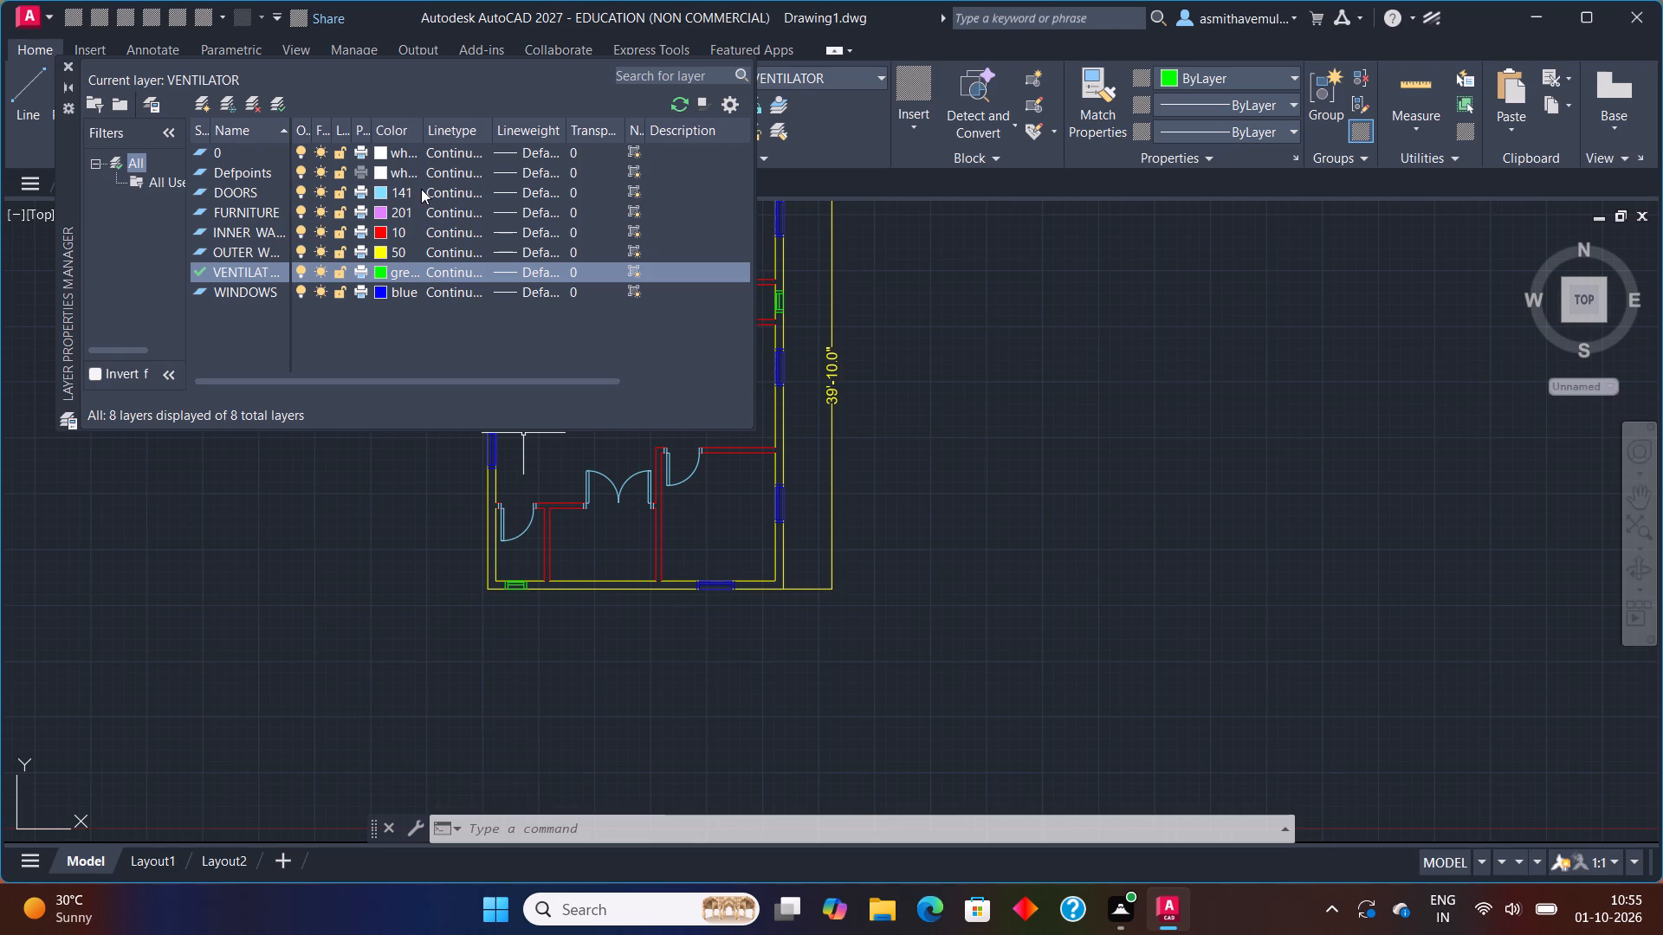
left_click(256, 184)
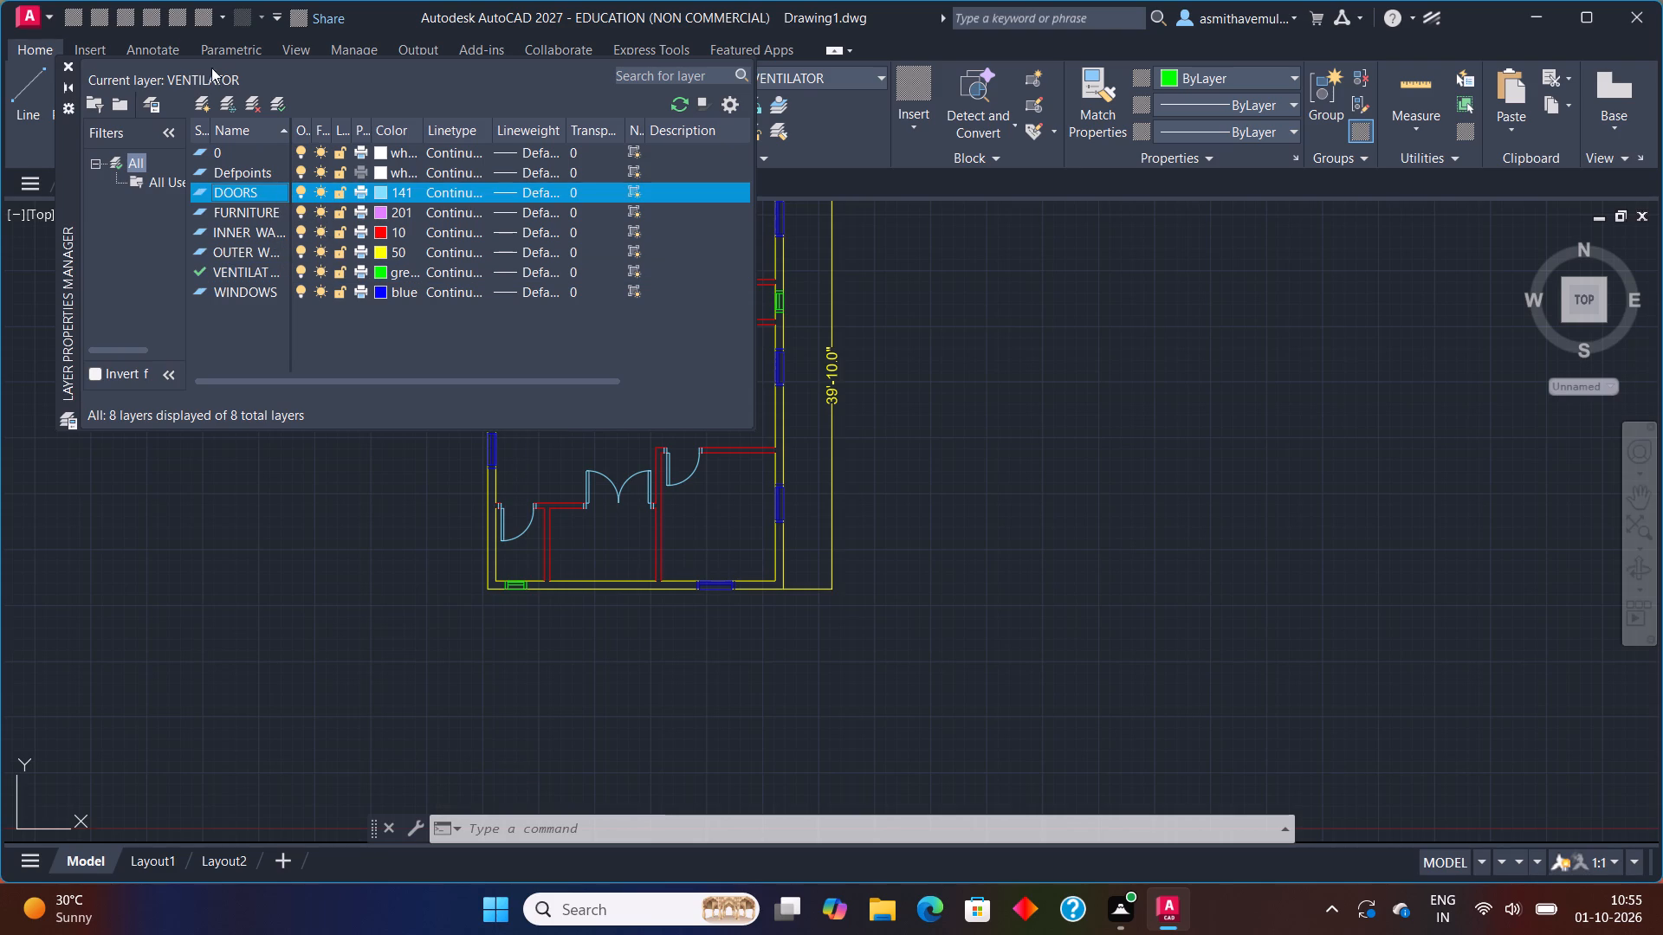
left_click(270, 106)
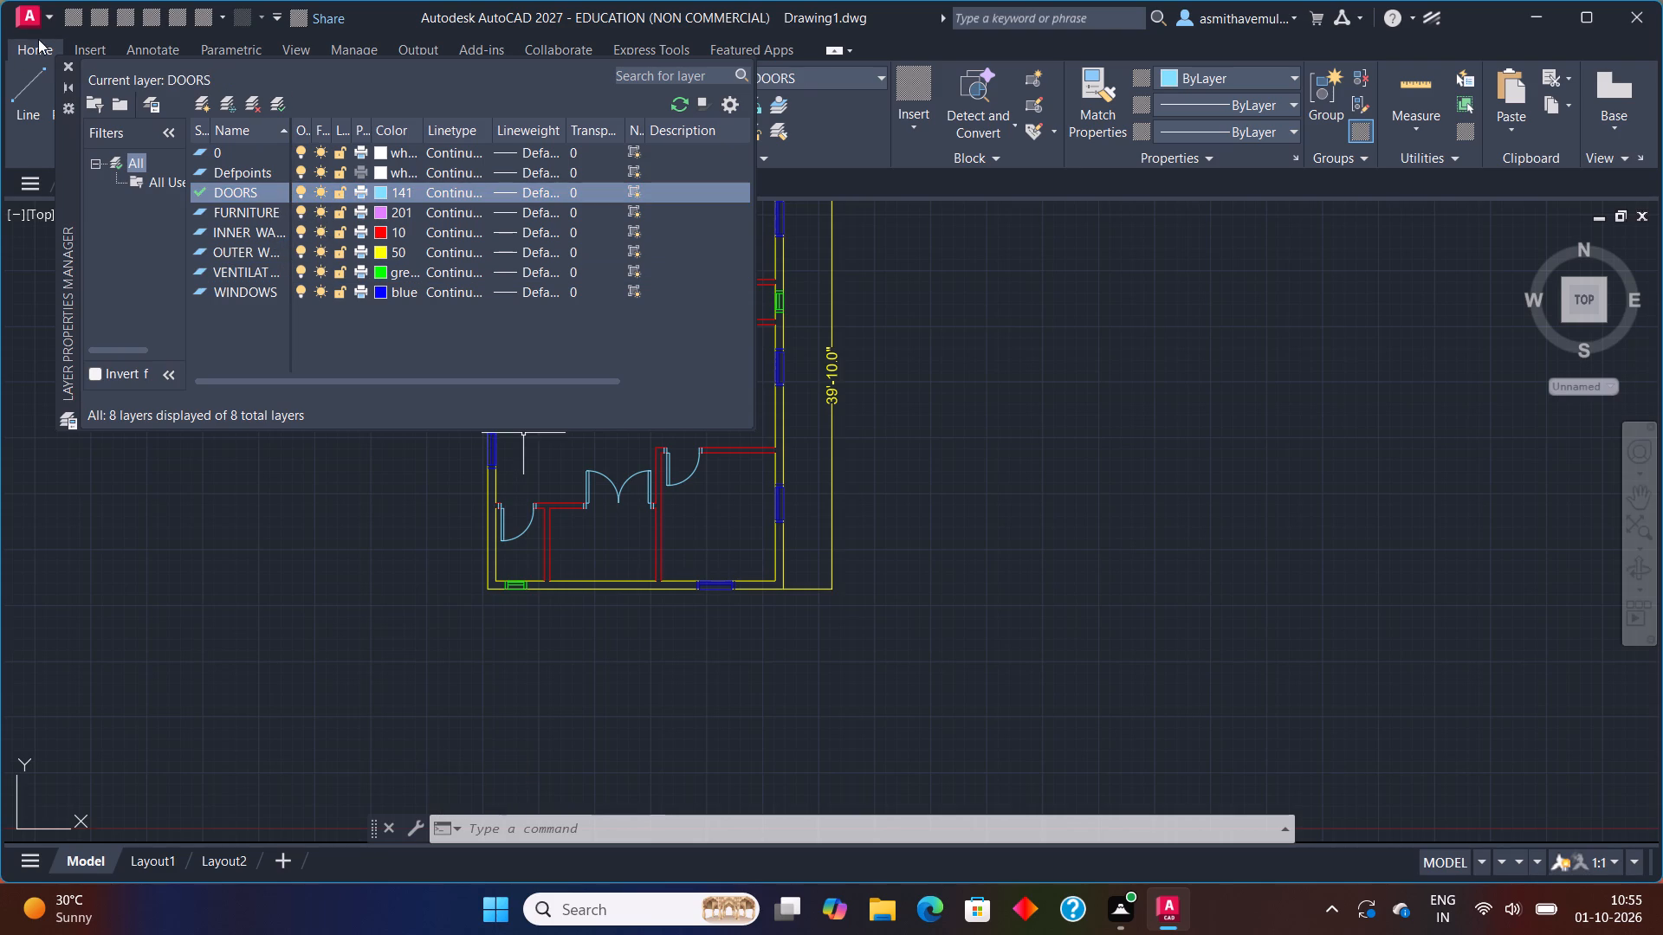
left_click(71, 57)
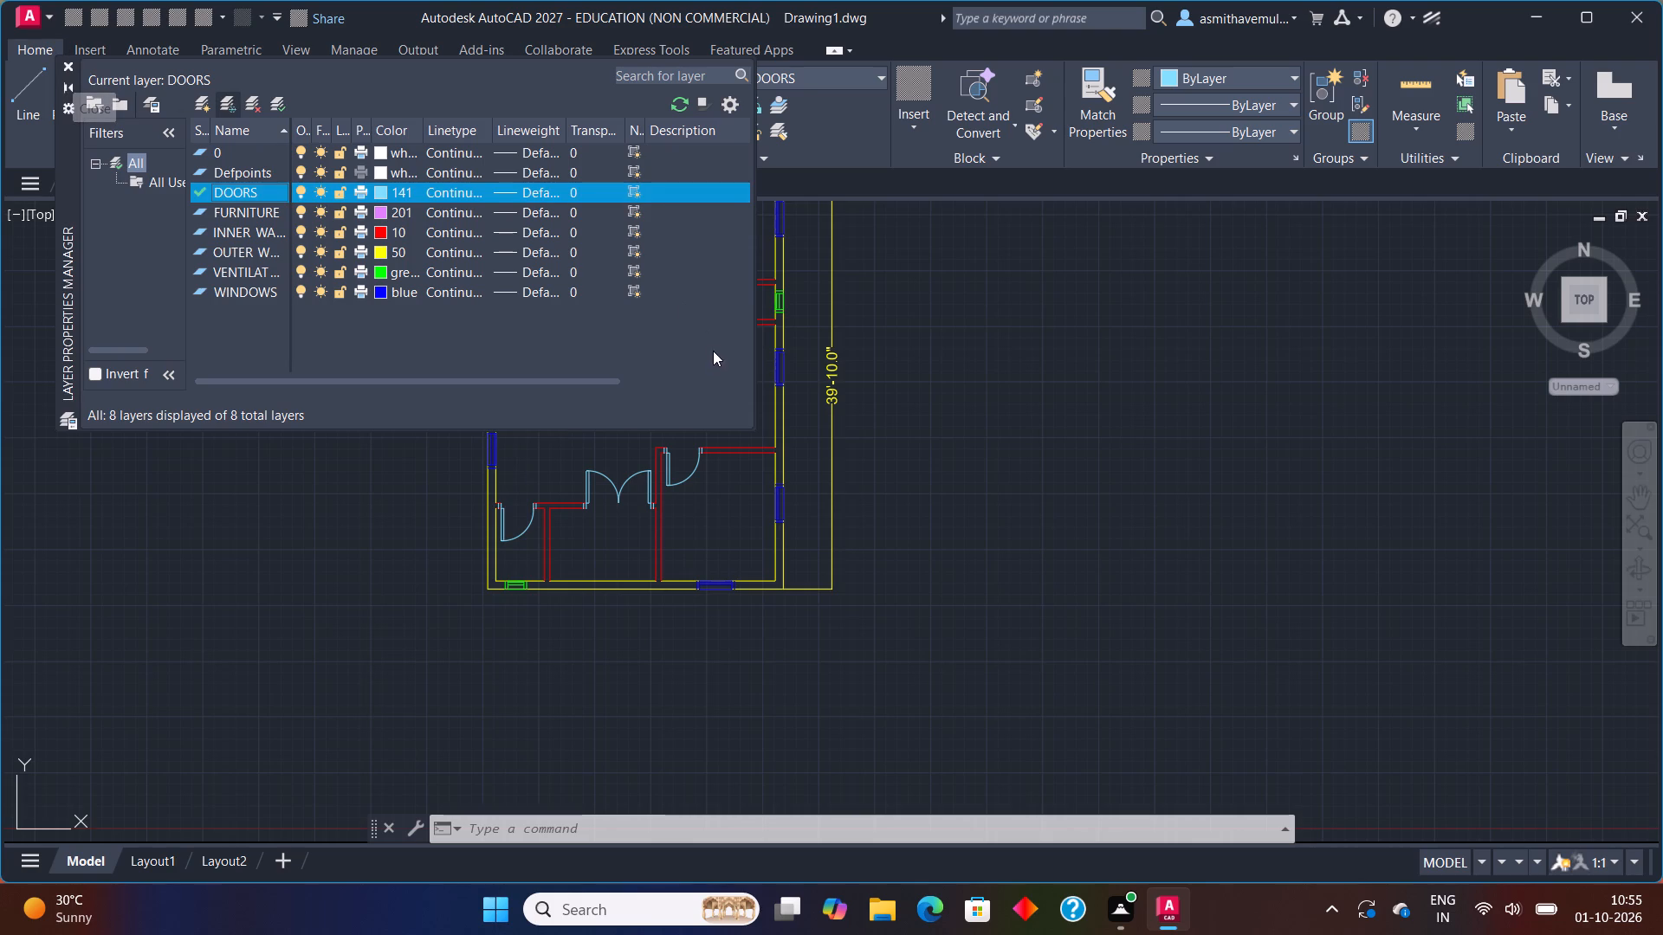
left_click(67, 58)
Draw a line across the bottom outer wall, starting at offset @-3",0 from the left face of the inner wall beside the lower middle room.
scroll(637, 658, "up", 3)
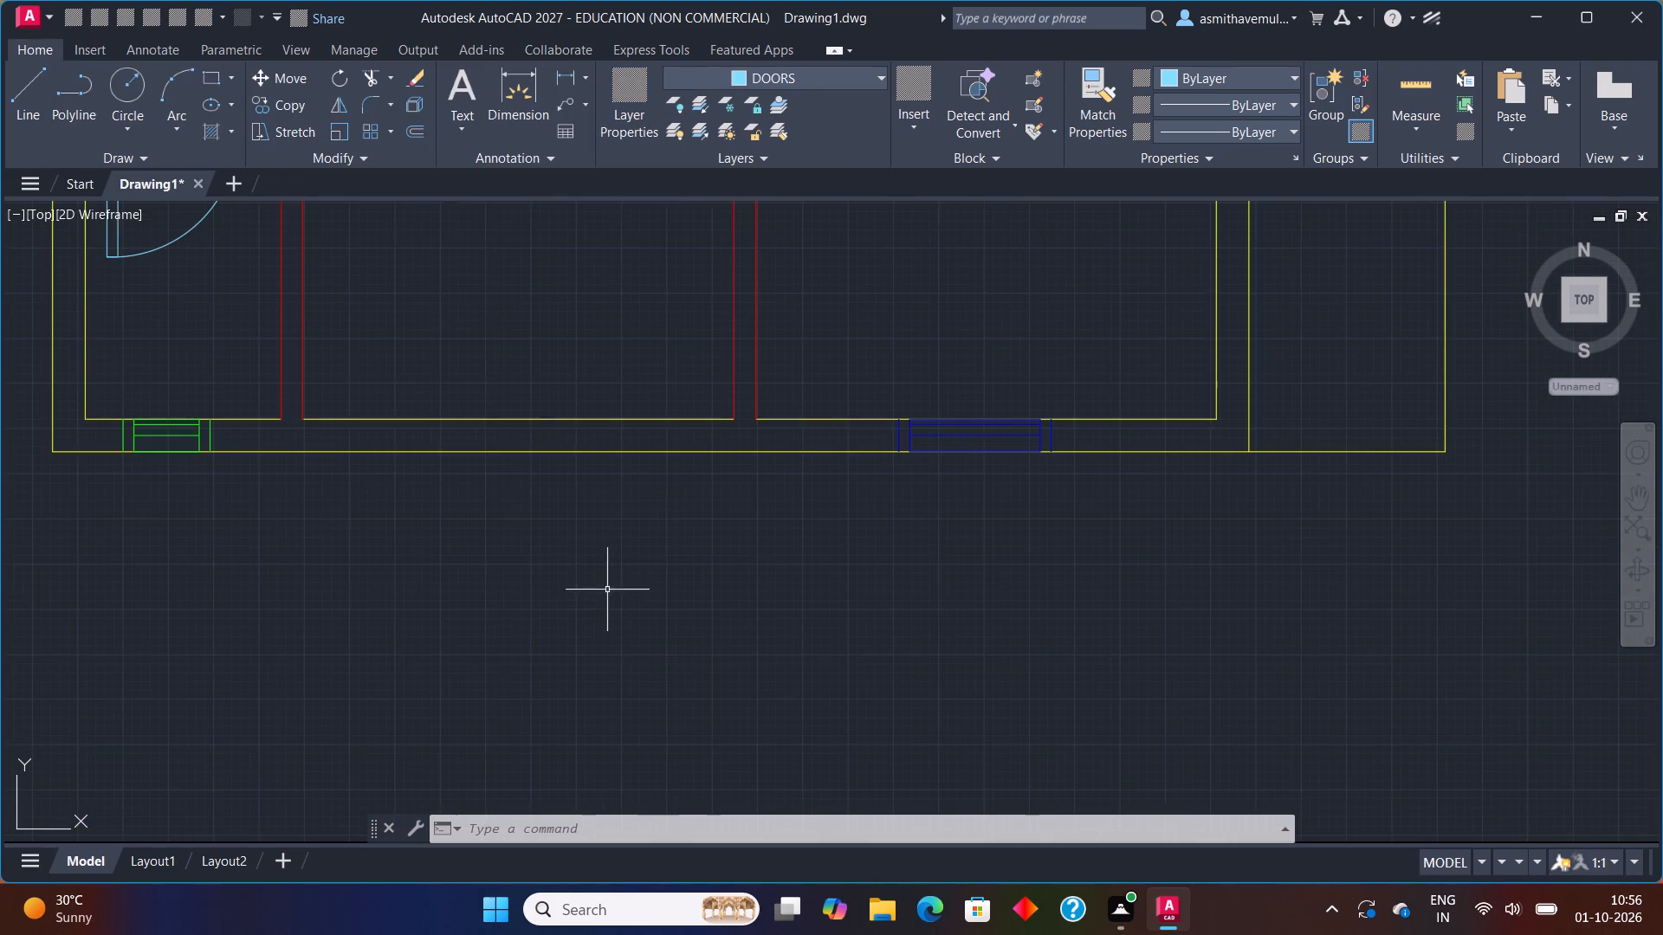
key("l")
key("Return")
key("f")
type("ROM")
key("Return")
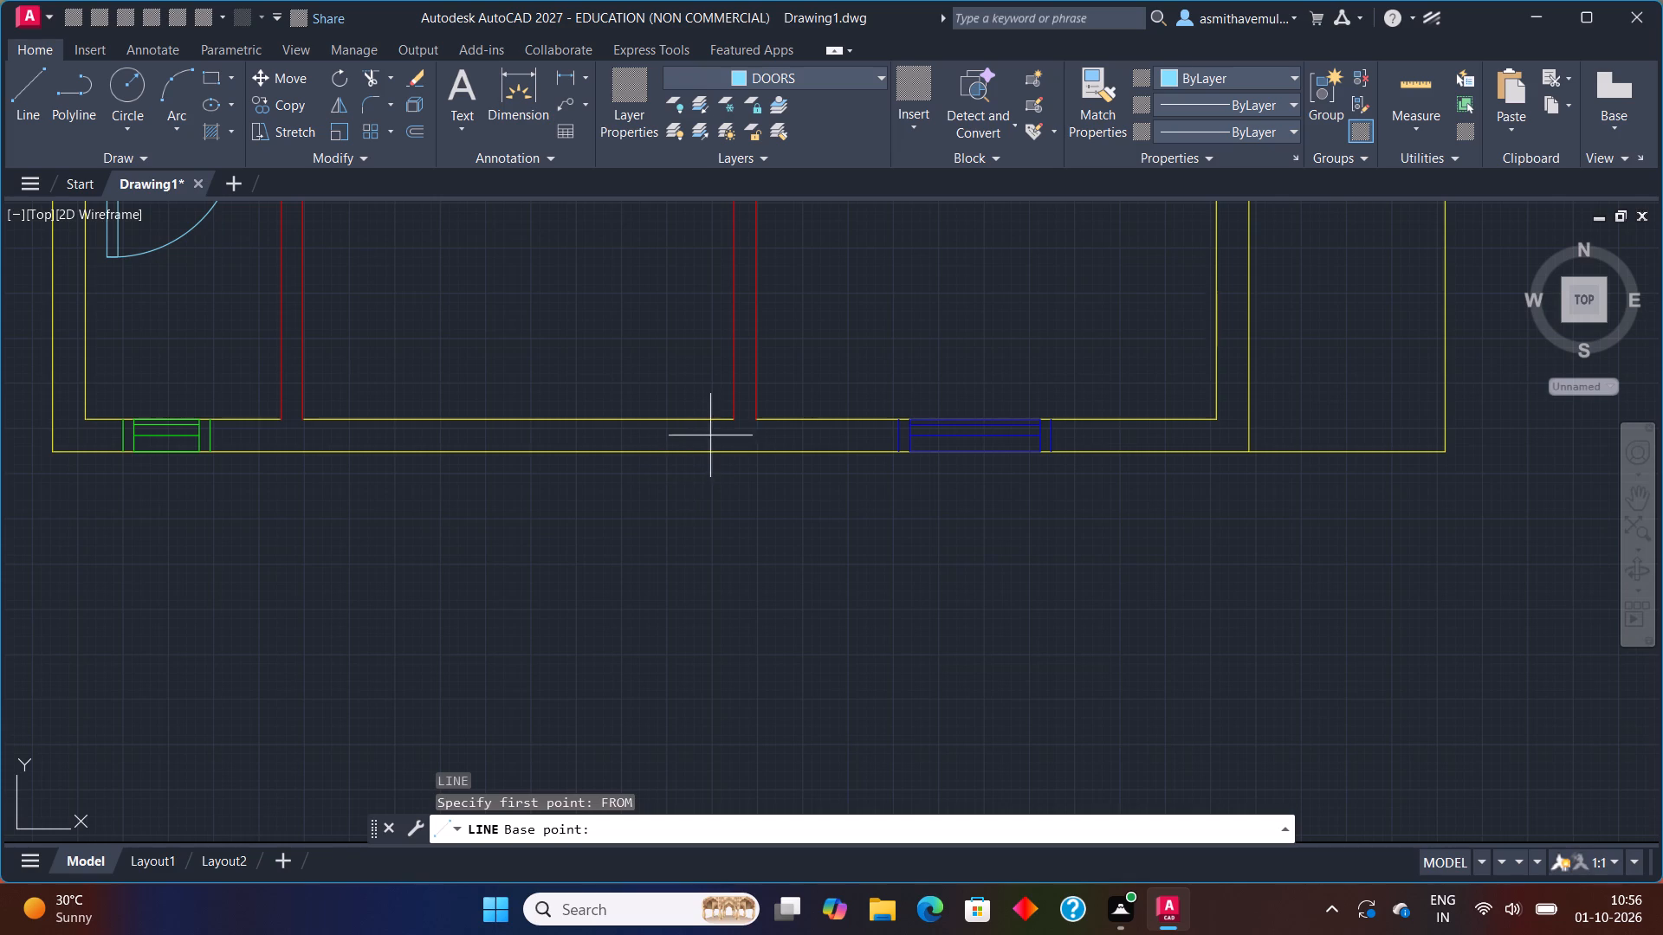
left_click(738, 417)
key("shift+at")
type("-3\",")
key("0")
key("Return")
scroll(709, 487, "up", 2)
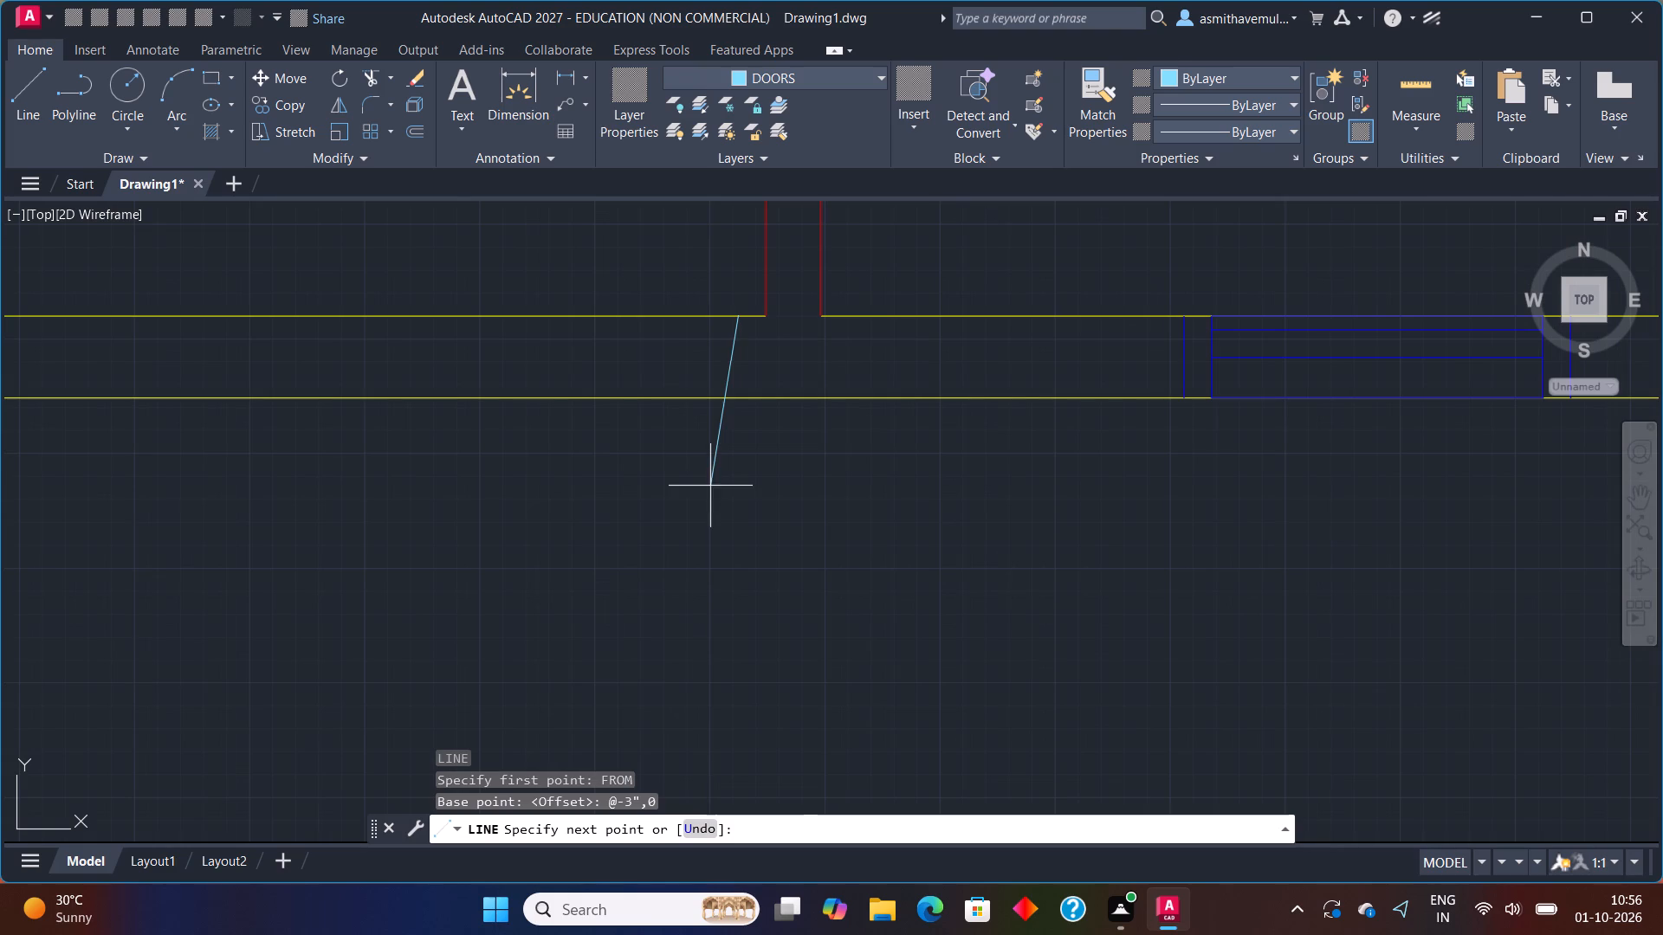
left_click(742, 404)
key("Escape")
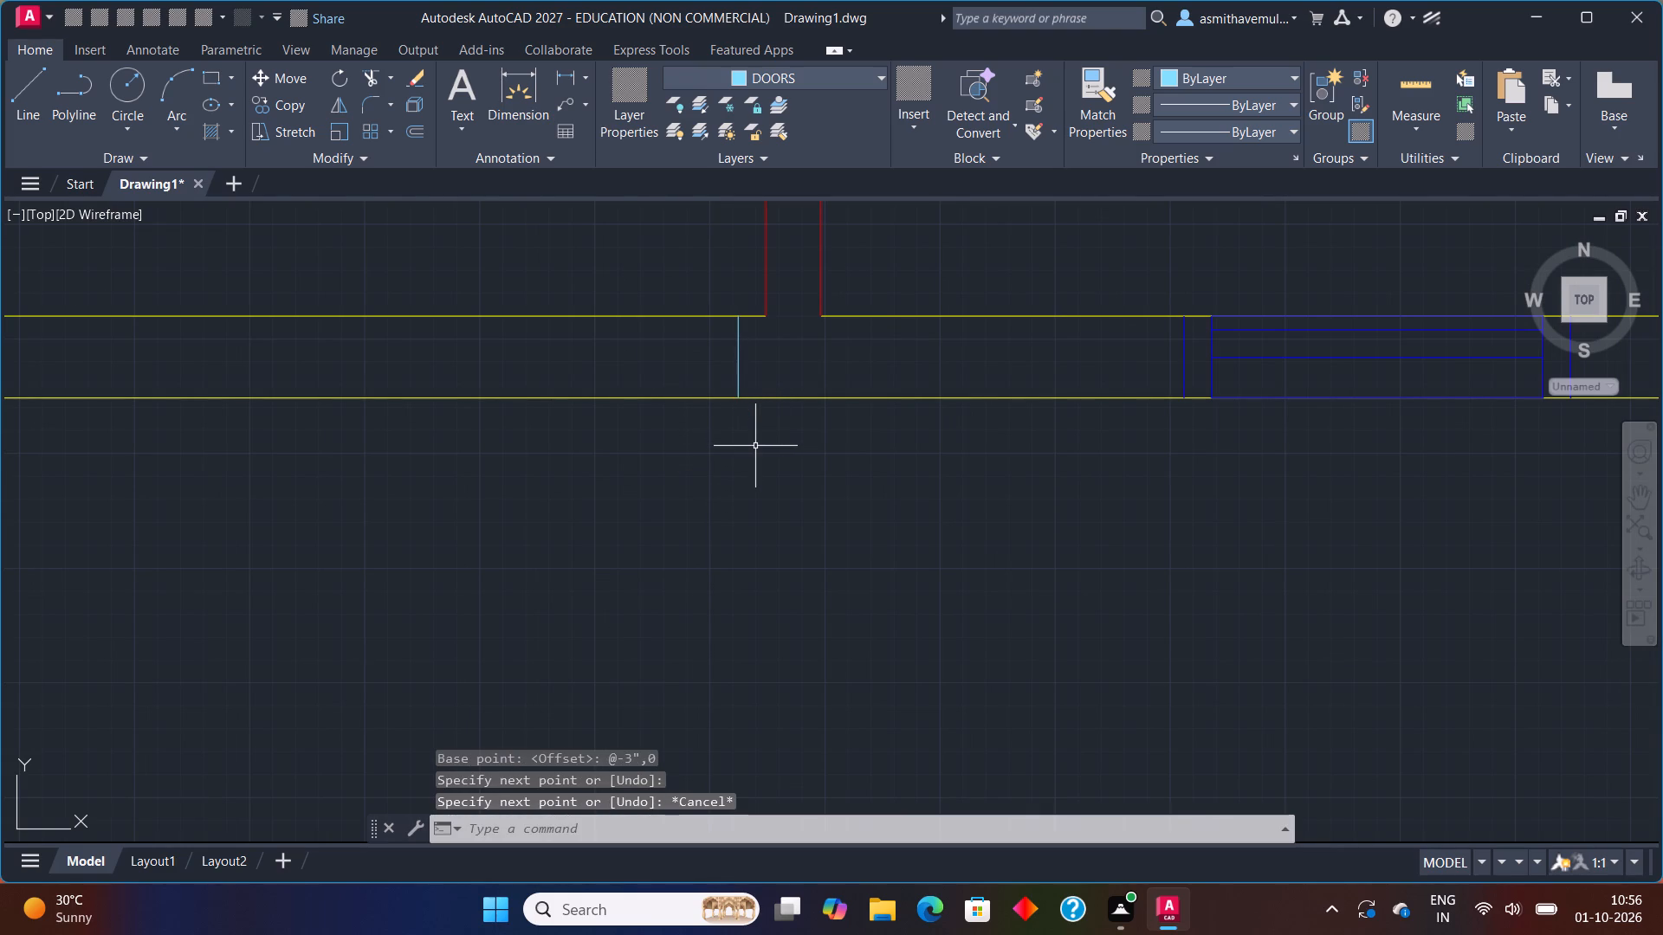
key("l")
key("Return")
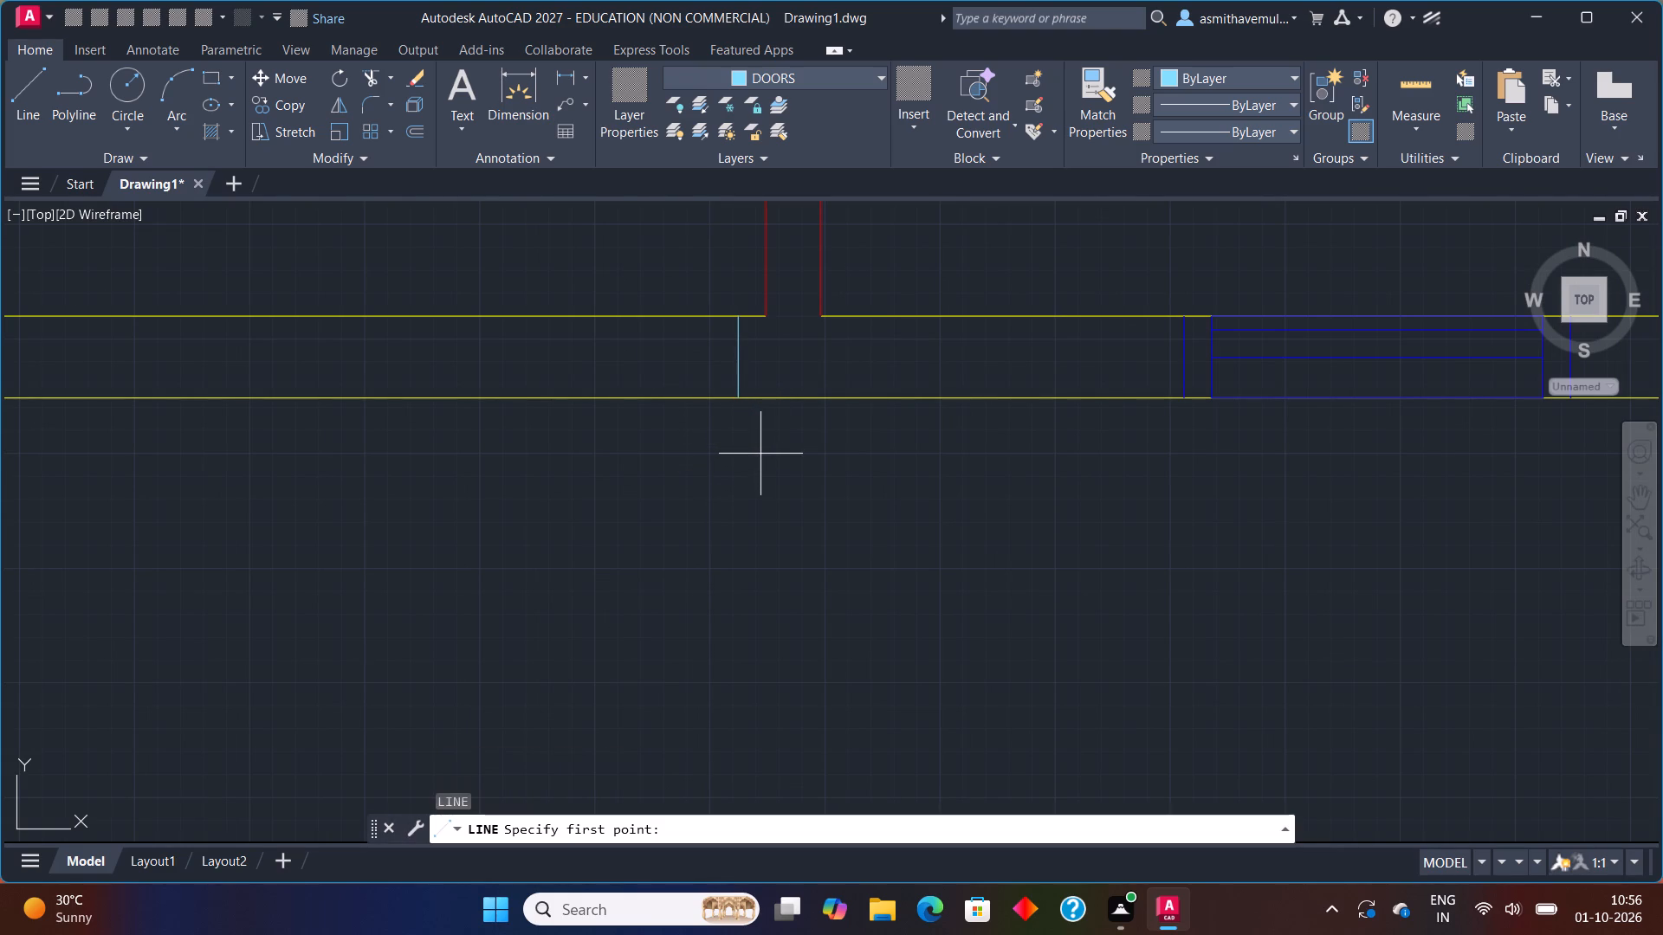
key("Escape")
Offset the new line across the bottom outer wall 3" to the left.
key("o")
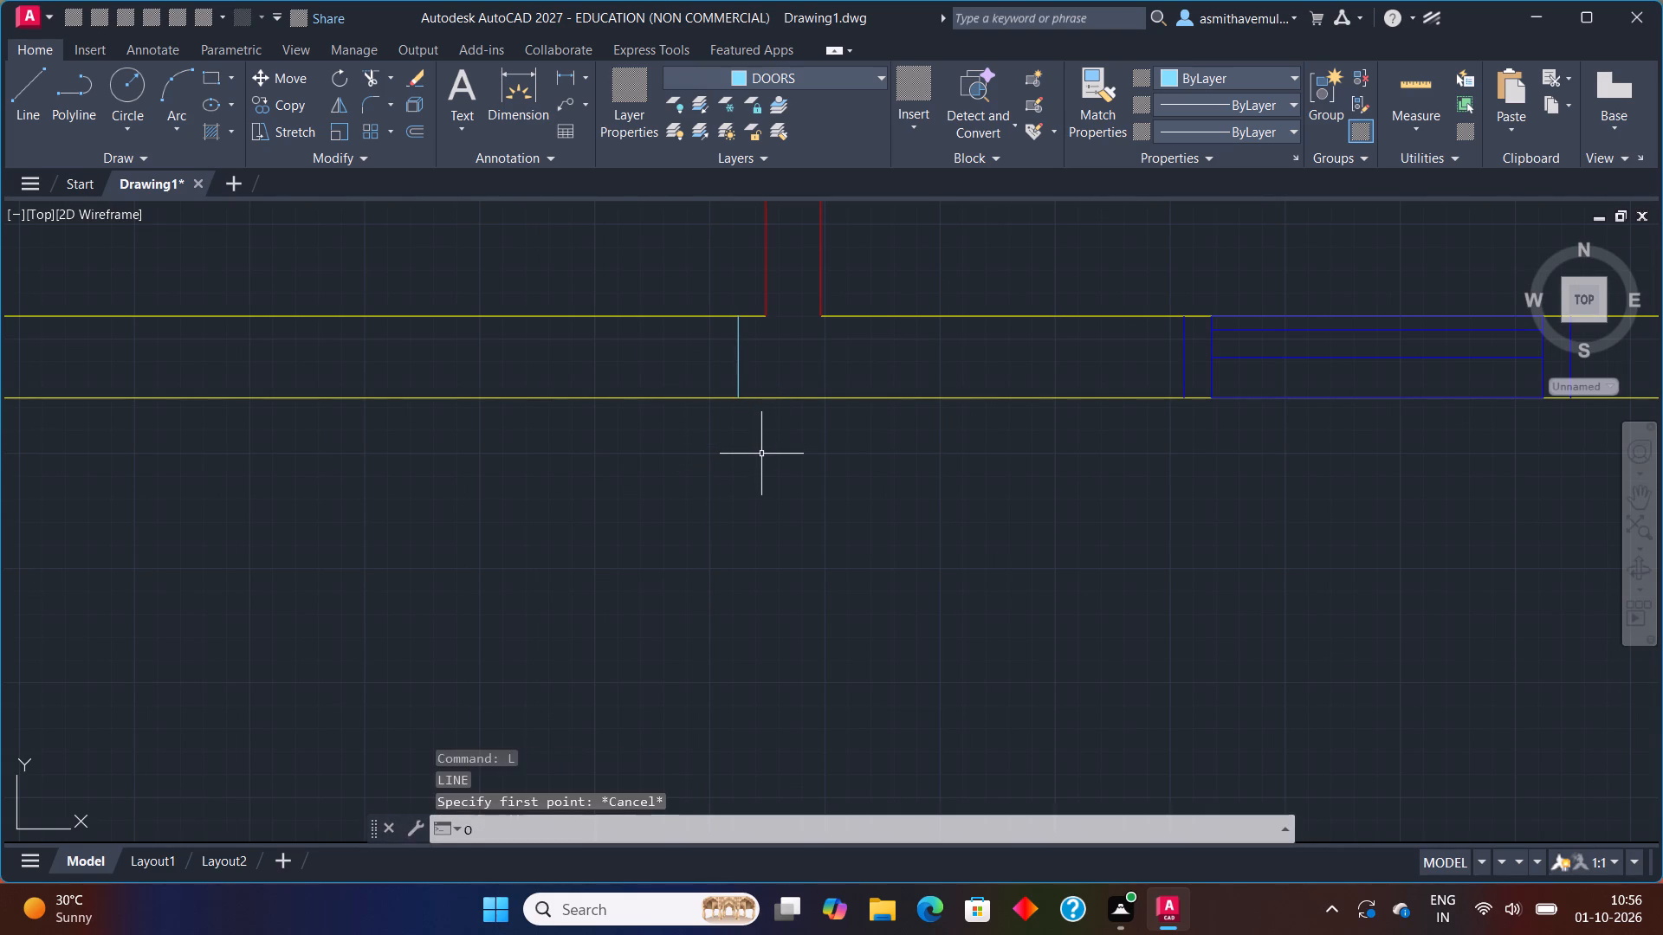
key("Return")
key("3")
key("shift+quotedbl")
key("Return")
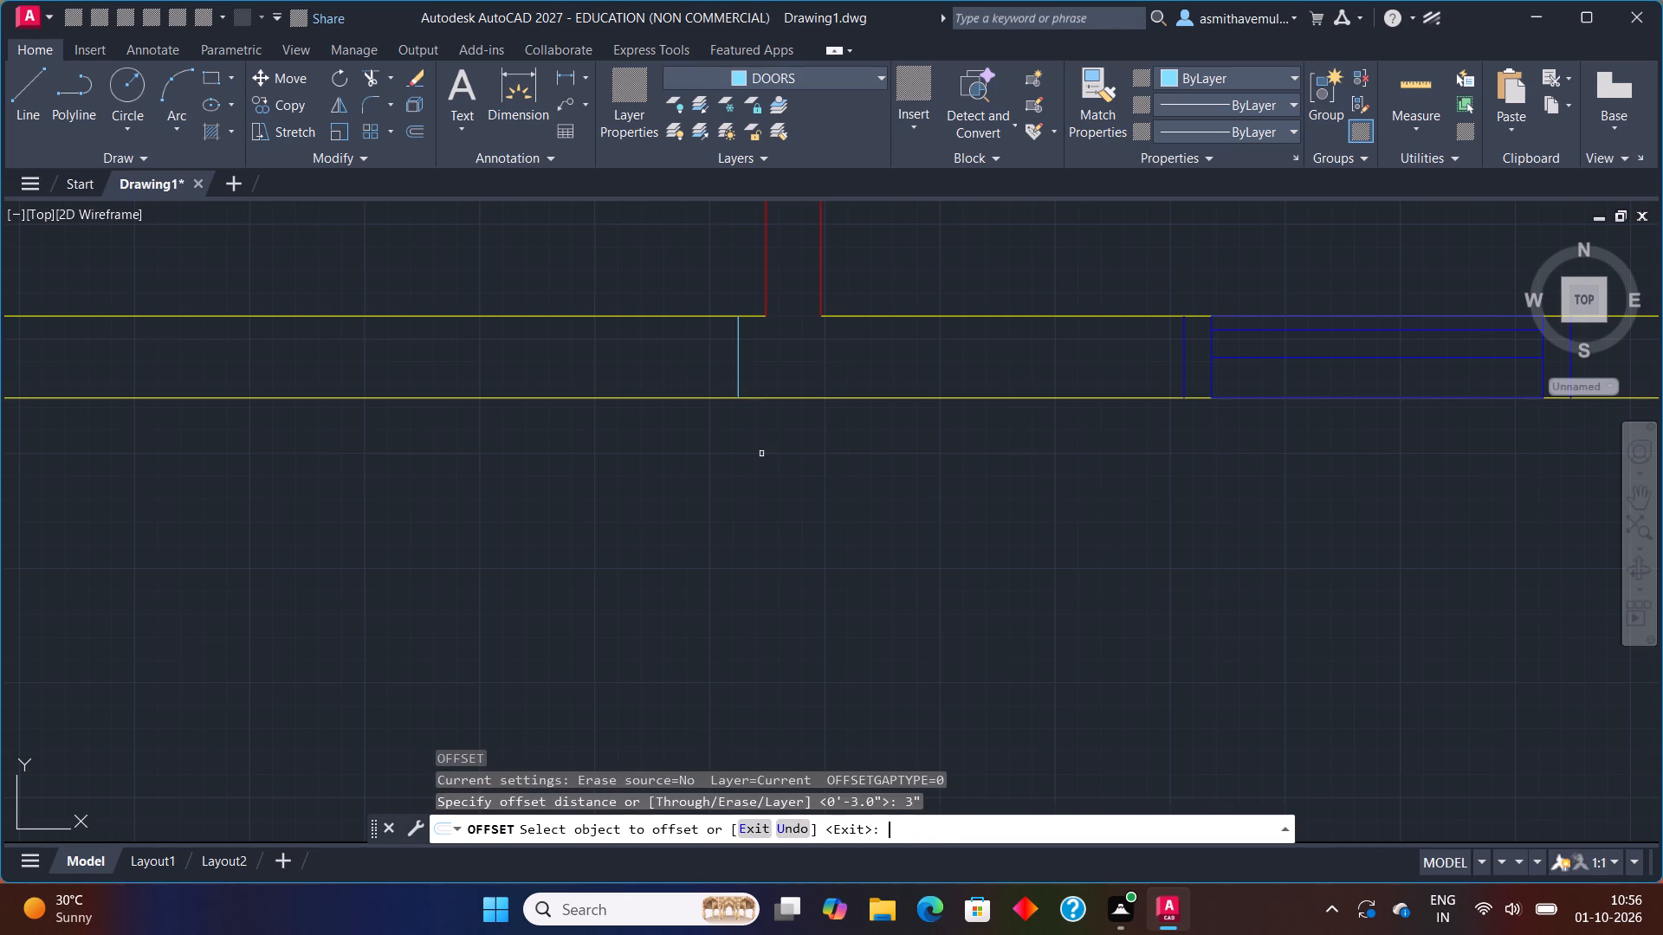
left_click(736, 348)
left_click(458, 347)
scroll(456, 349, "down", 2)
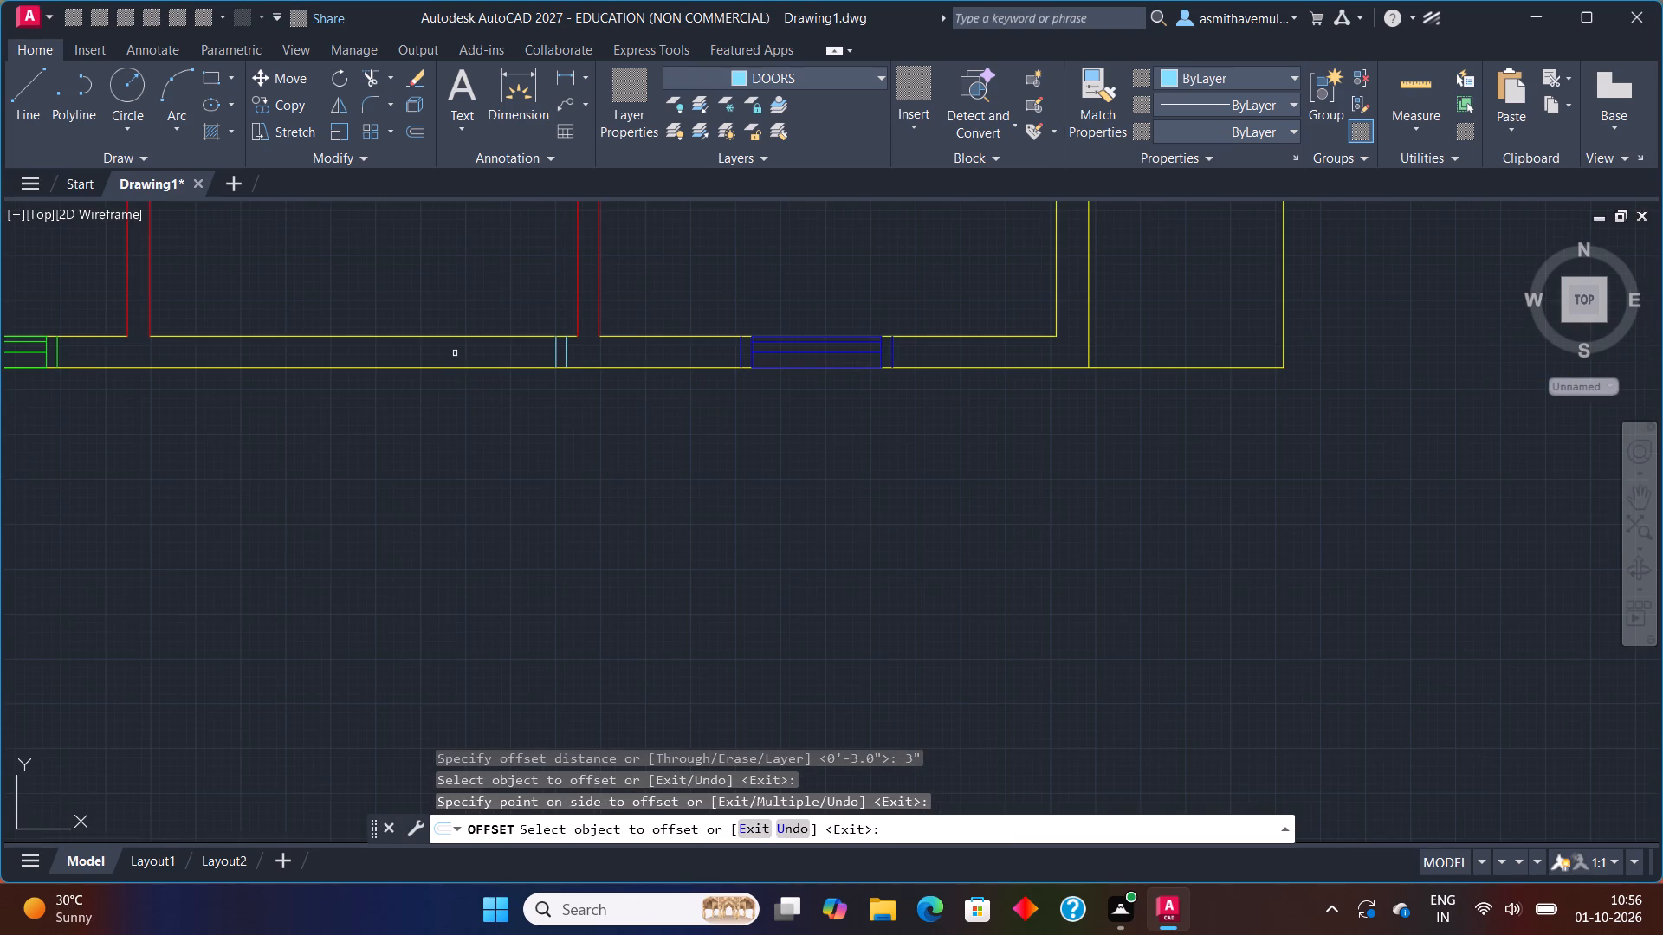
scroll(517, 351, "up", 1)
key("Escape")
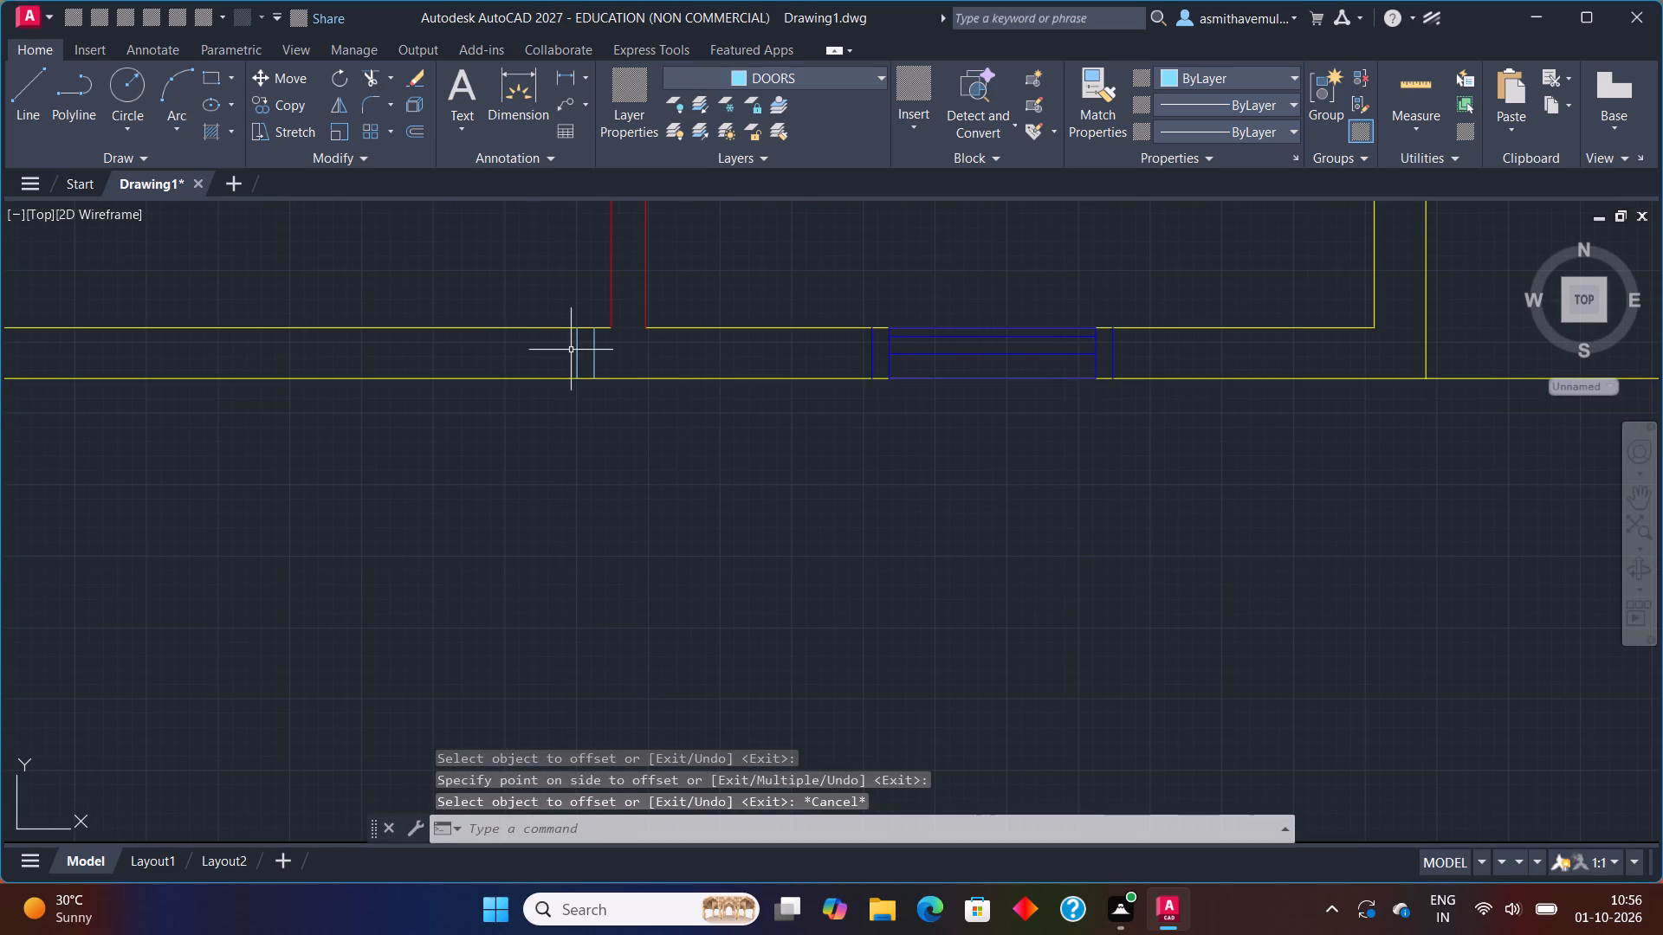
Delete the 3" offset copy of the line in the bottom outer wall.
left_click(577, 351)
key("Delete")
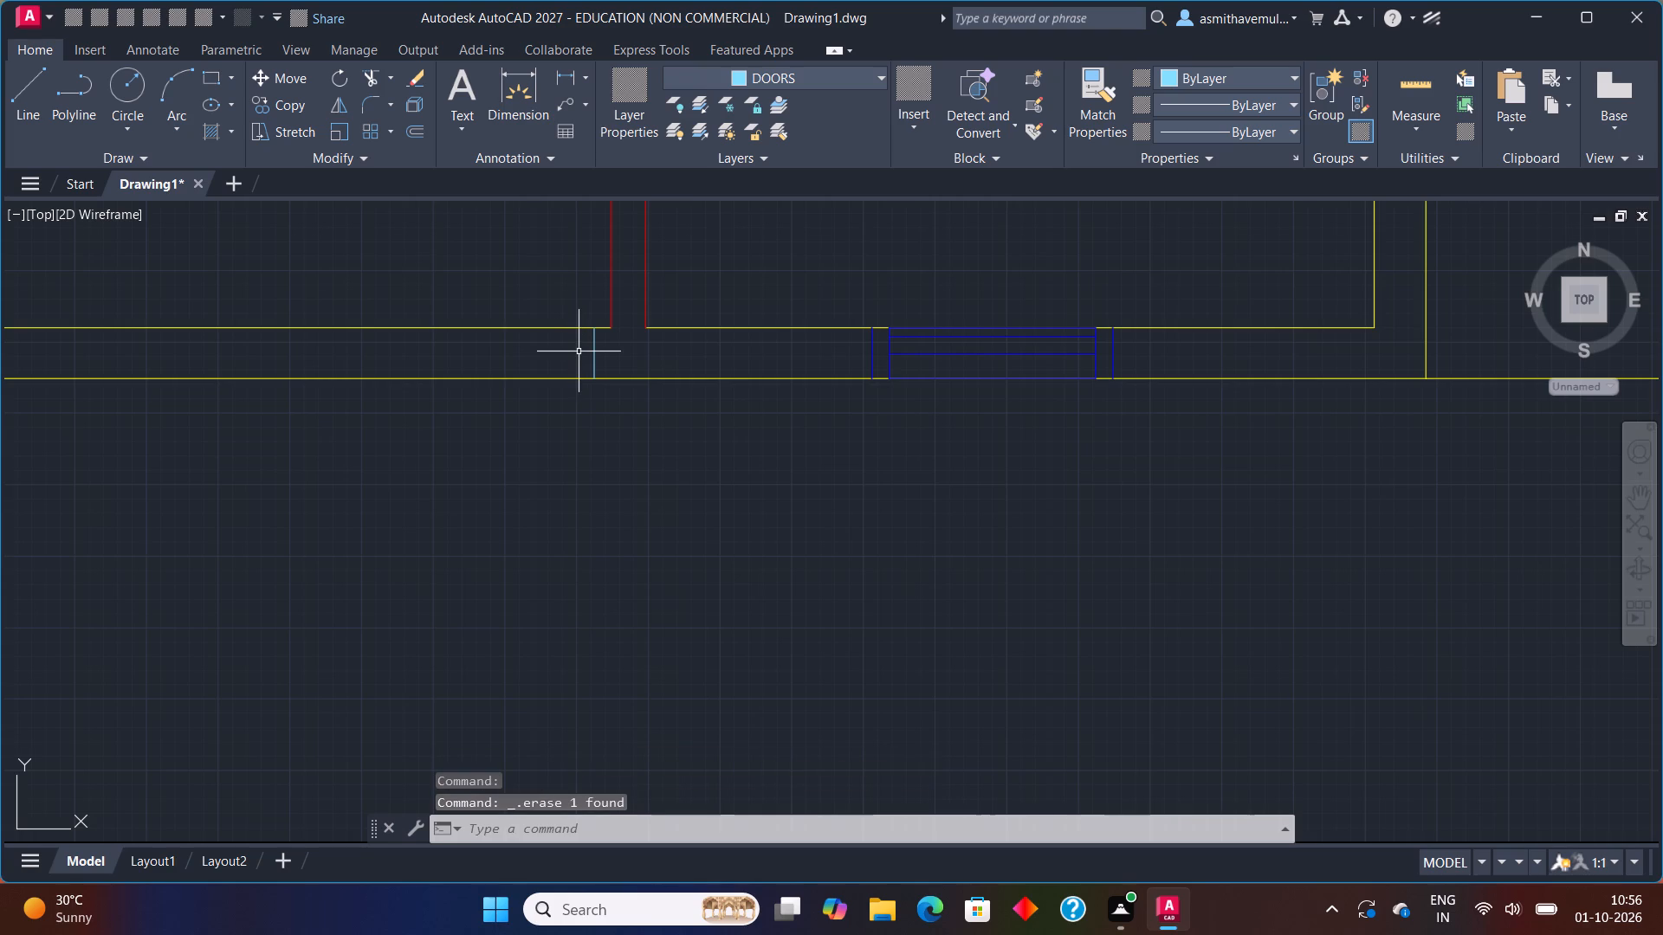
Offset the remaining line across the bottom outer wall 3' to the left.
key("o")
key("Return")
key("3")
key("apostrophe")
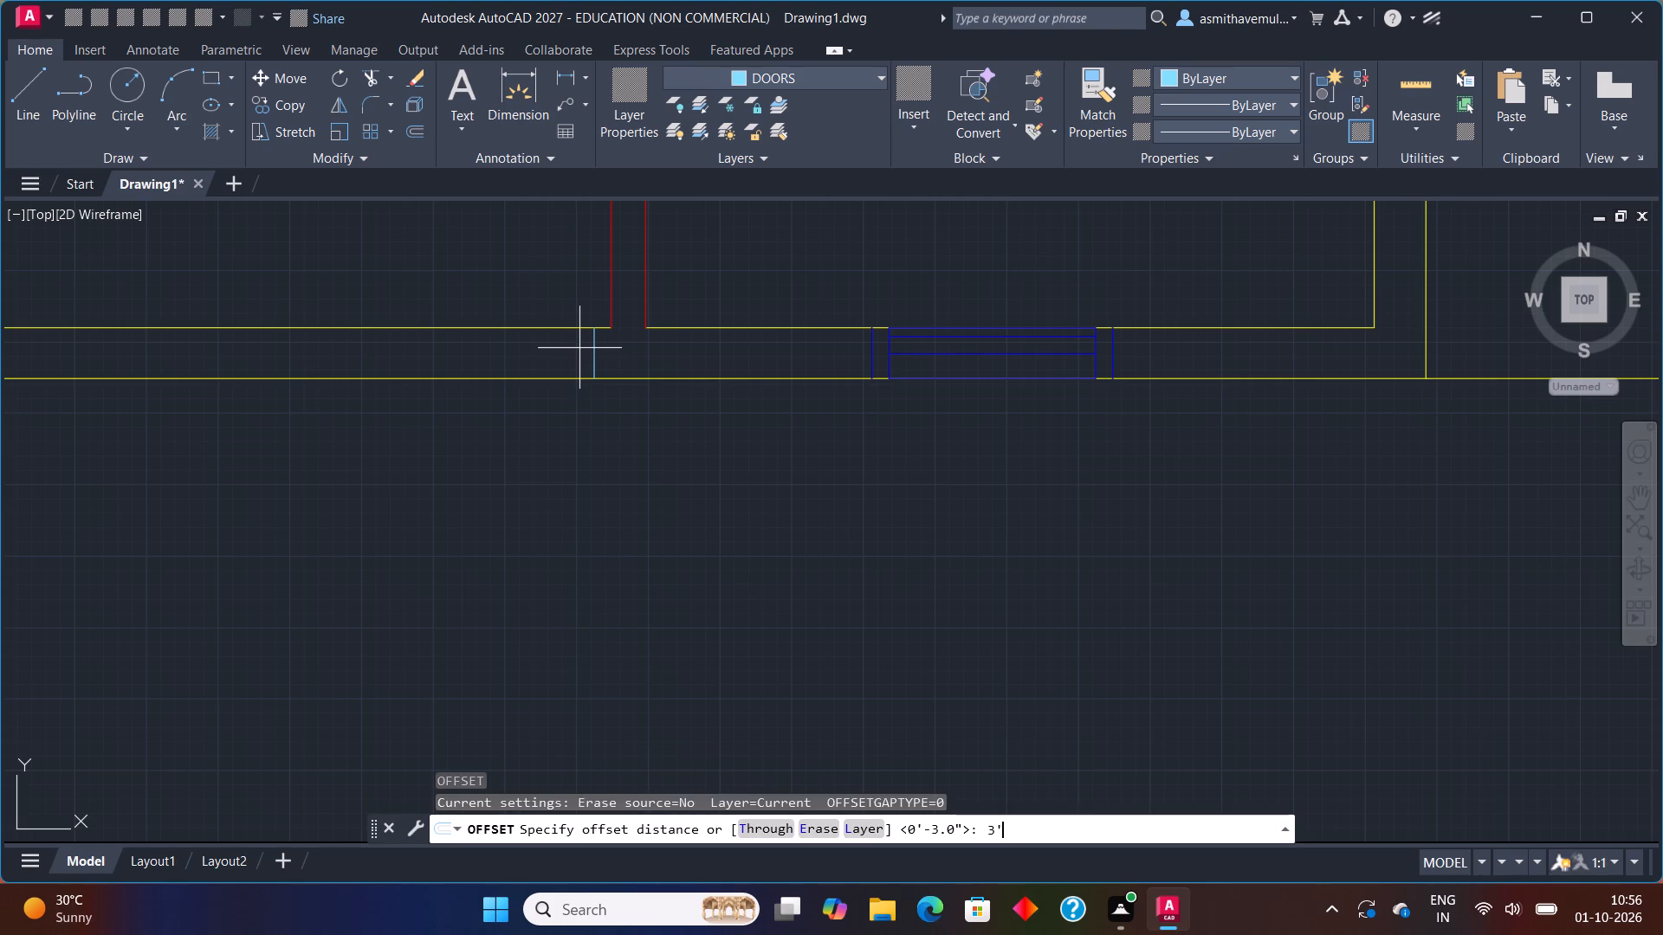
key("Return")
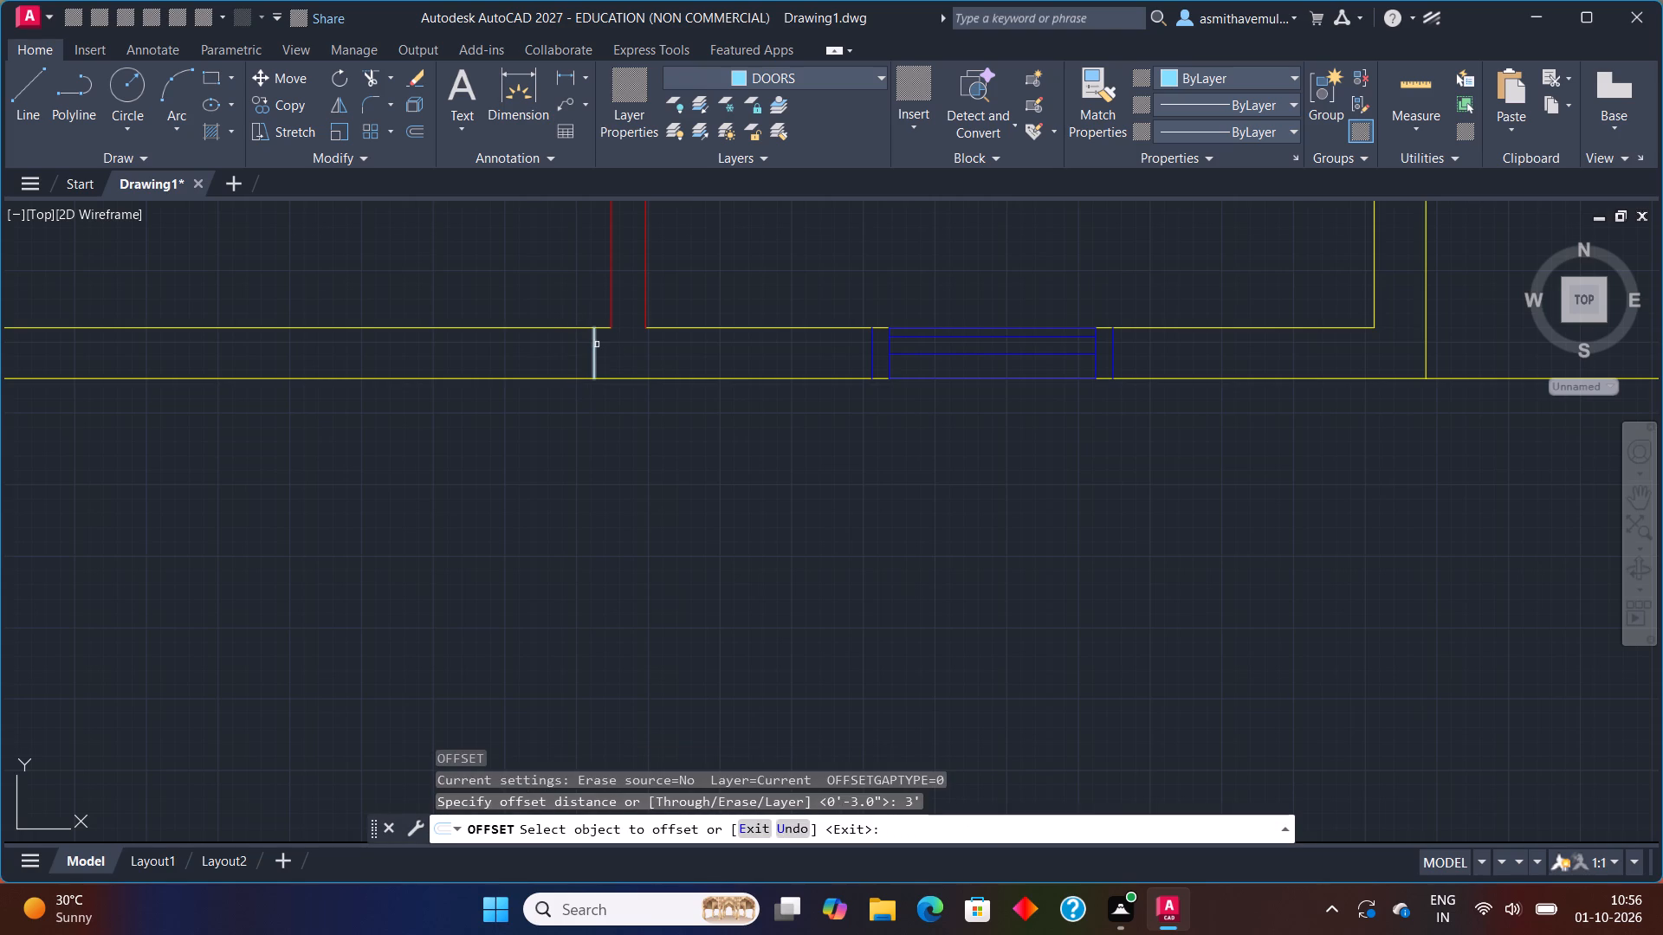
left_click(597, 348)
left_click(507, 367)
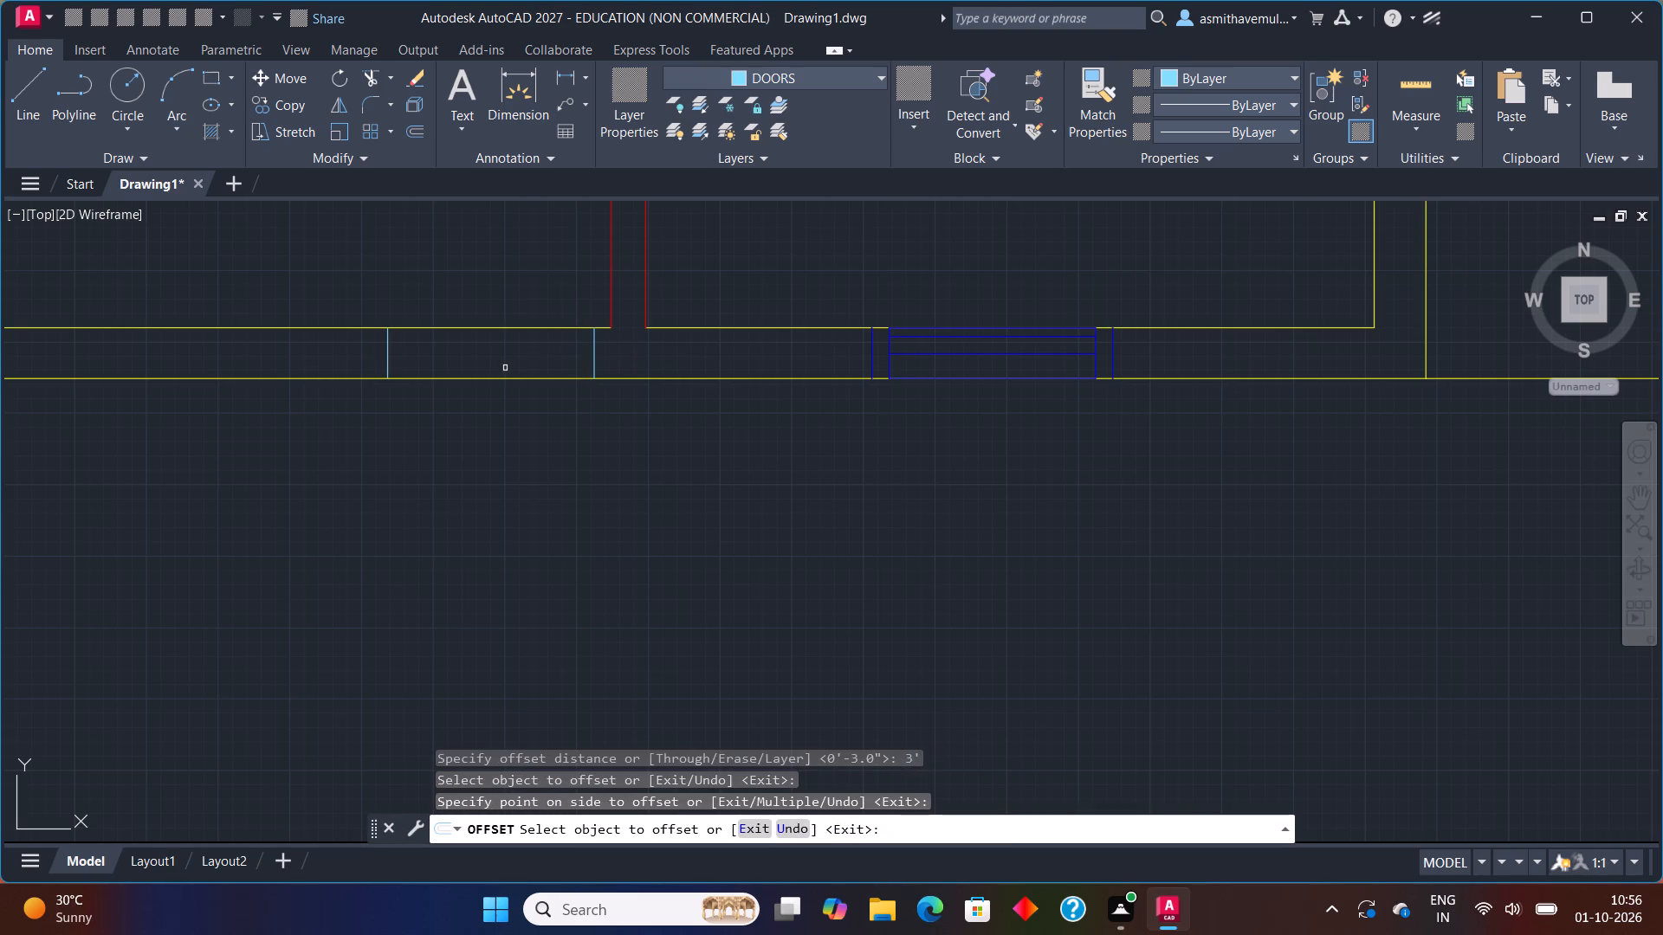
key("Escape")
Examine the two lines across the bottom outer wall in relation to the double door and inner walls above them.
scroll(504, 368, "down", 2)
middle_click_drag(491, 369, 556, 454)
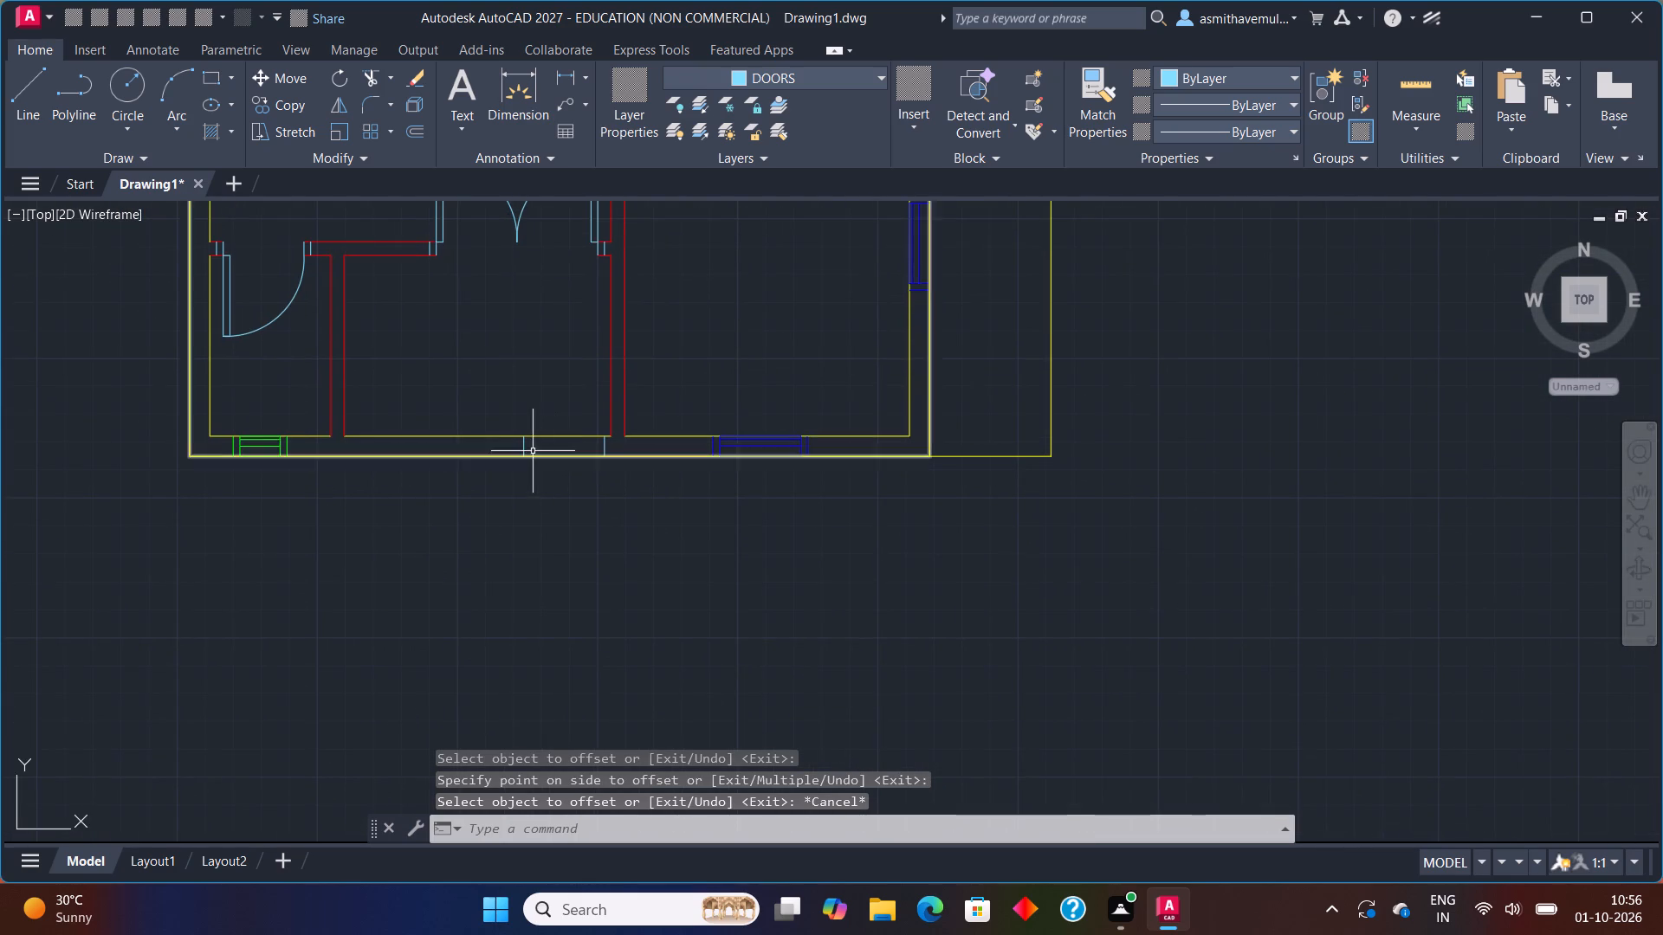
scroll(532, 450, "up", 2)
middle_click_drag(539, 403, 534, 509)
scroll(534, 513, "down", 2)
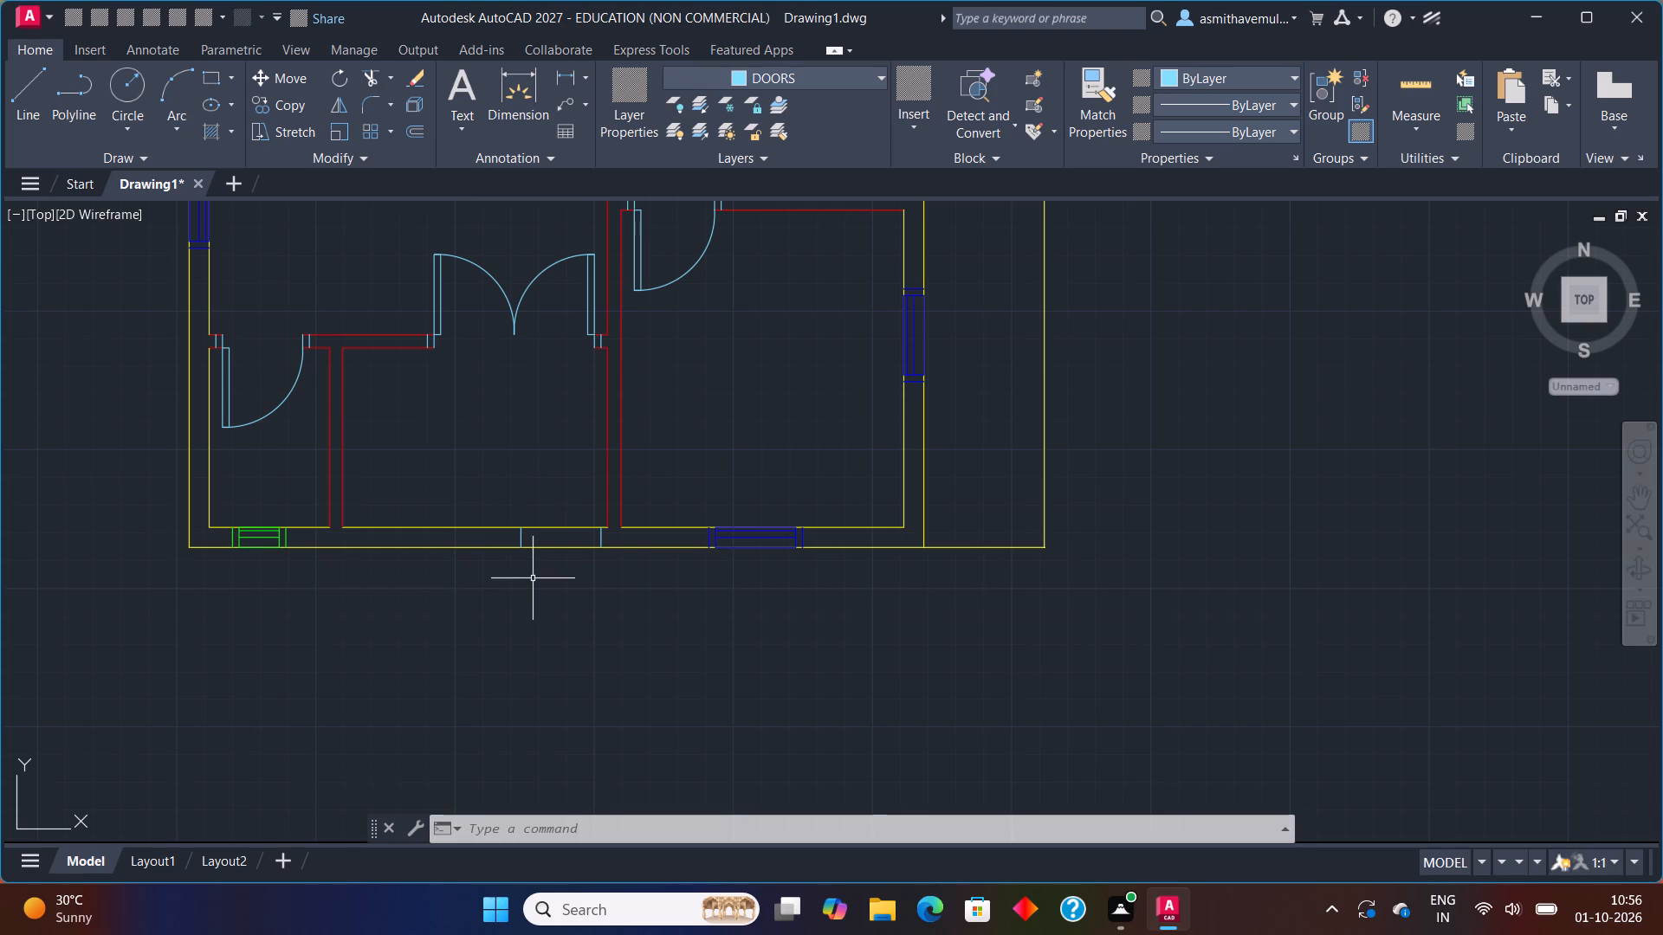
scroll(532, 546, "up", 1)
scroll(532, 537, "down", 1)
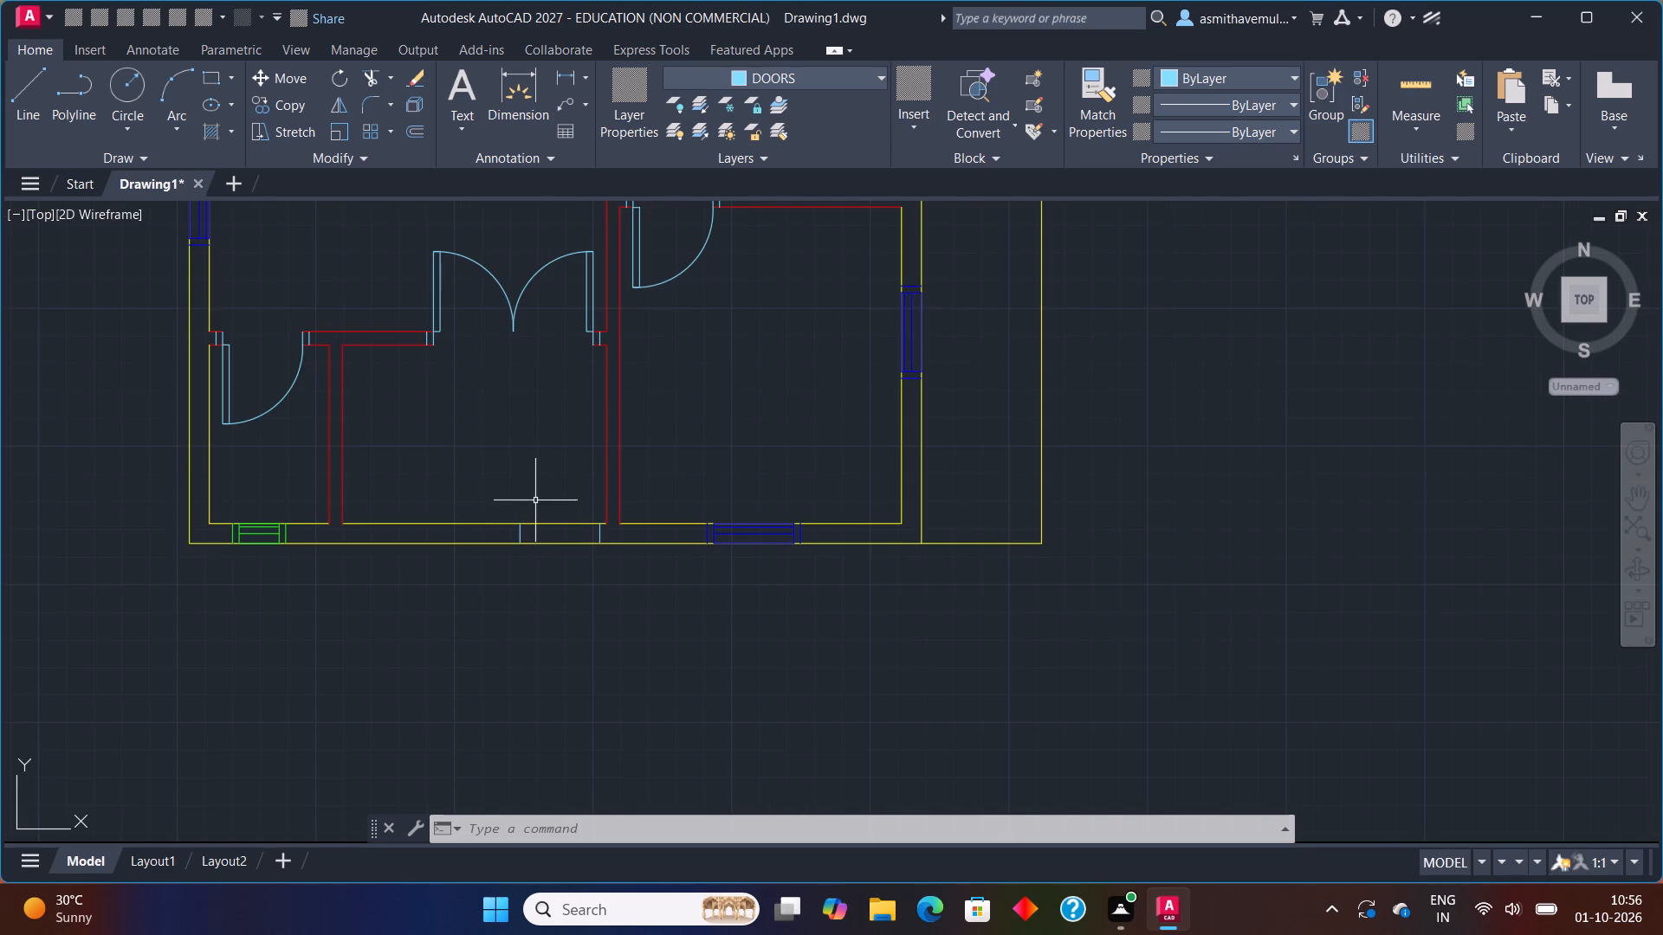
middle_click_drag(534, 485, 543, 506)
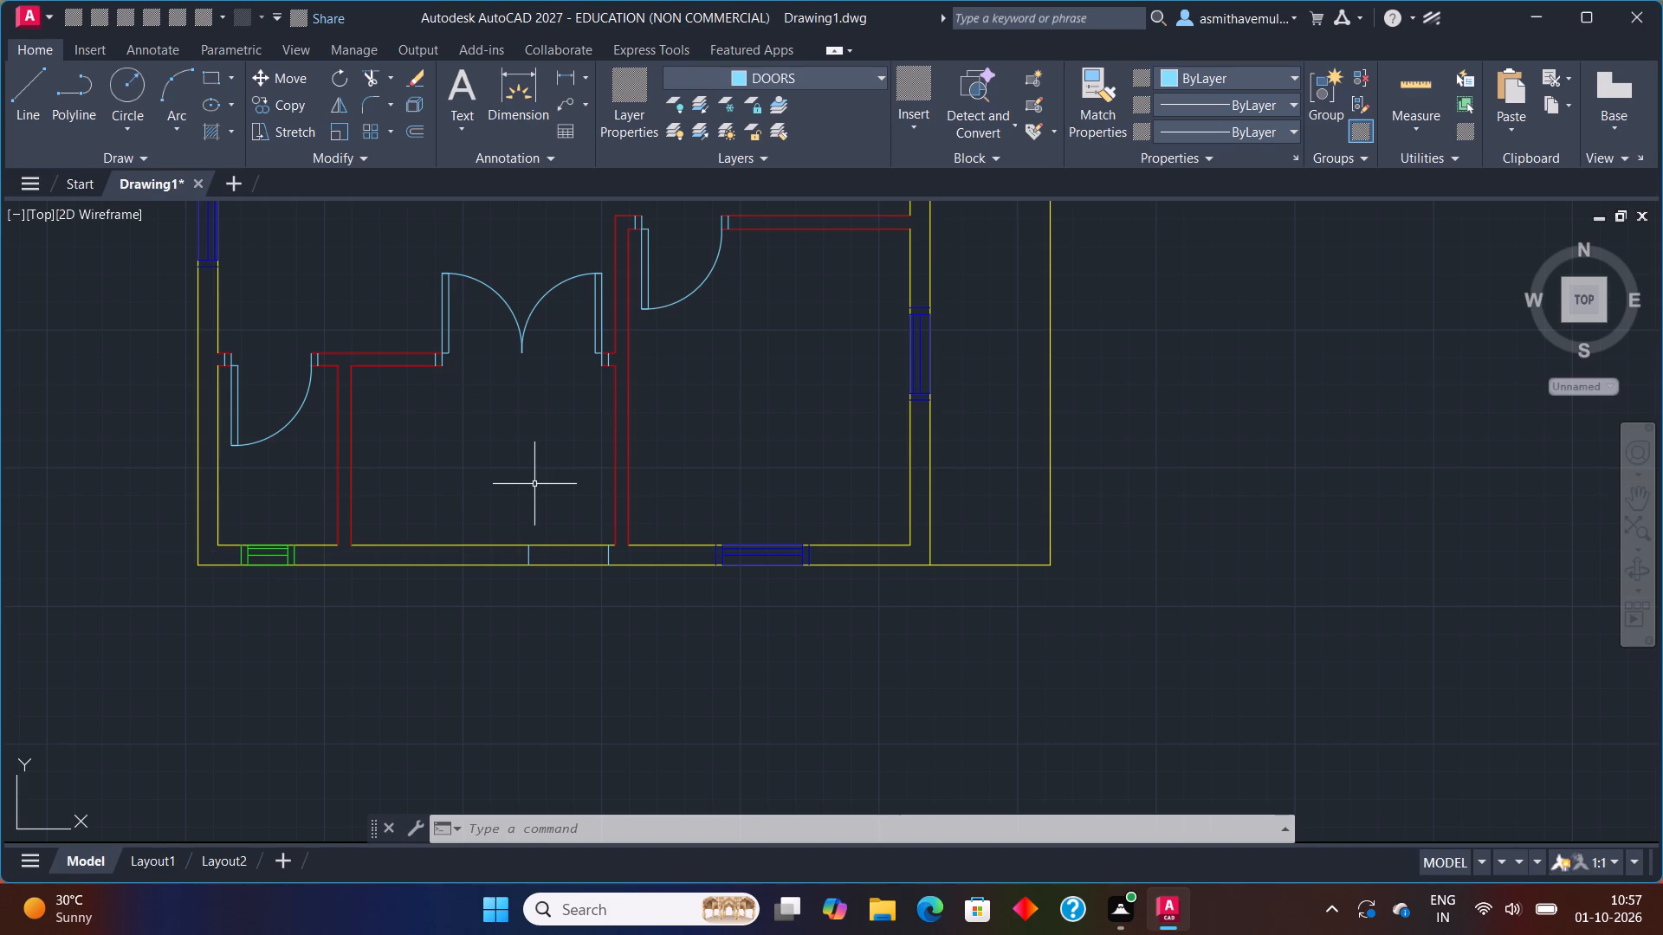
scroll(528, 547, "up", 1)
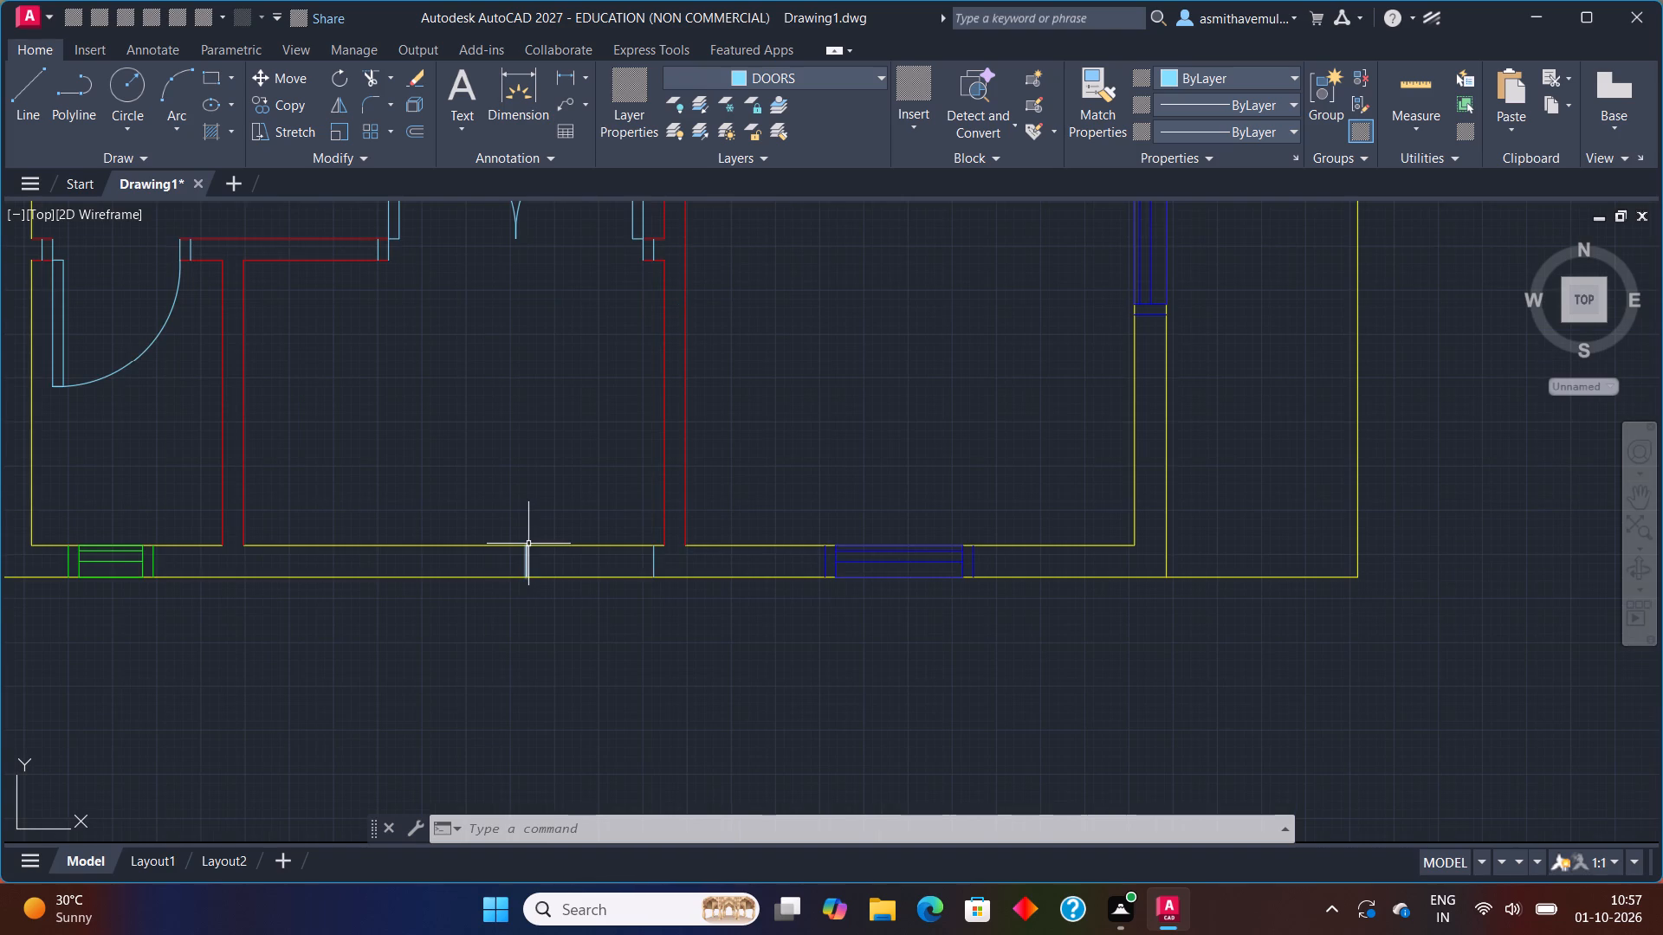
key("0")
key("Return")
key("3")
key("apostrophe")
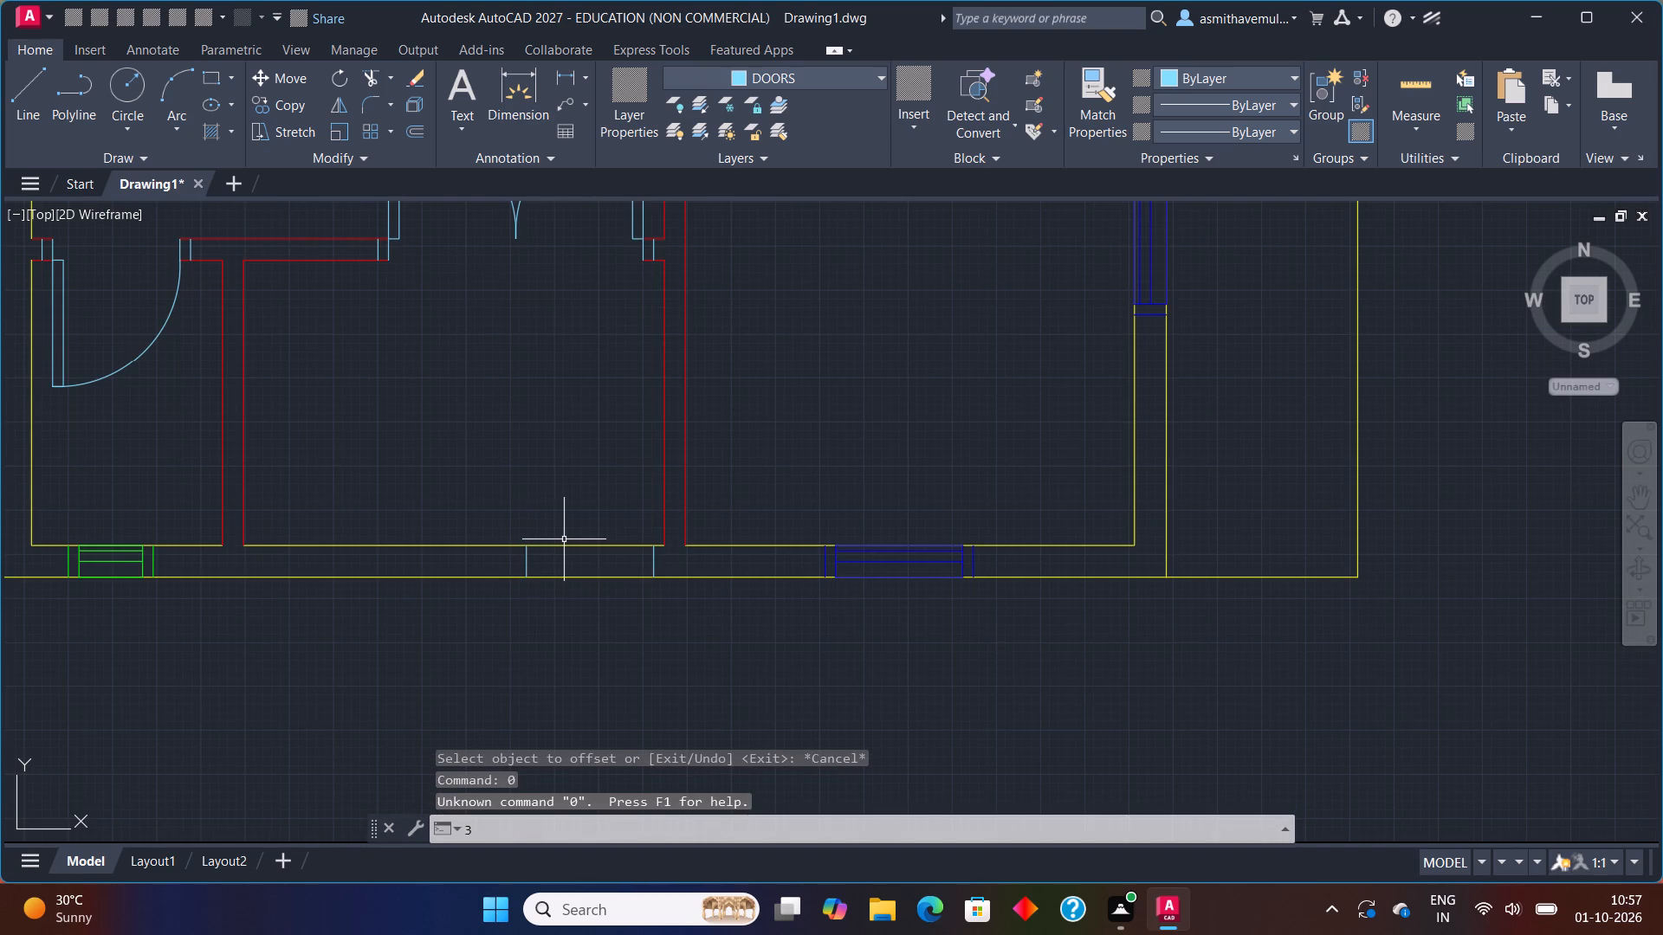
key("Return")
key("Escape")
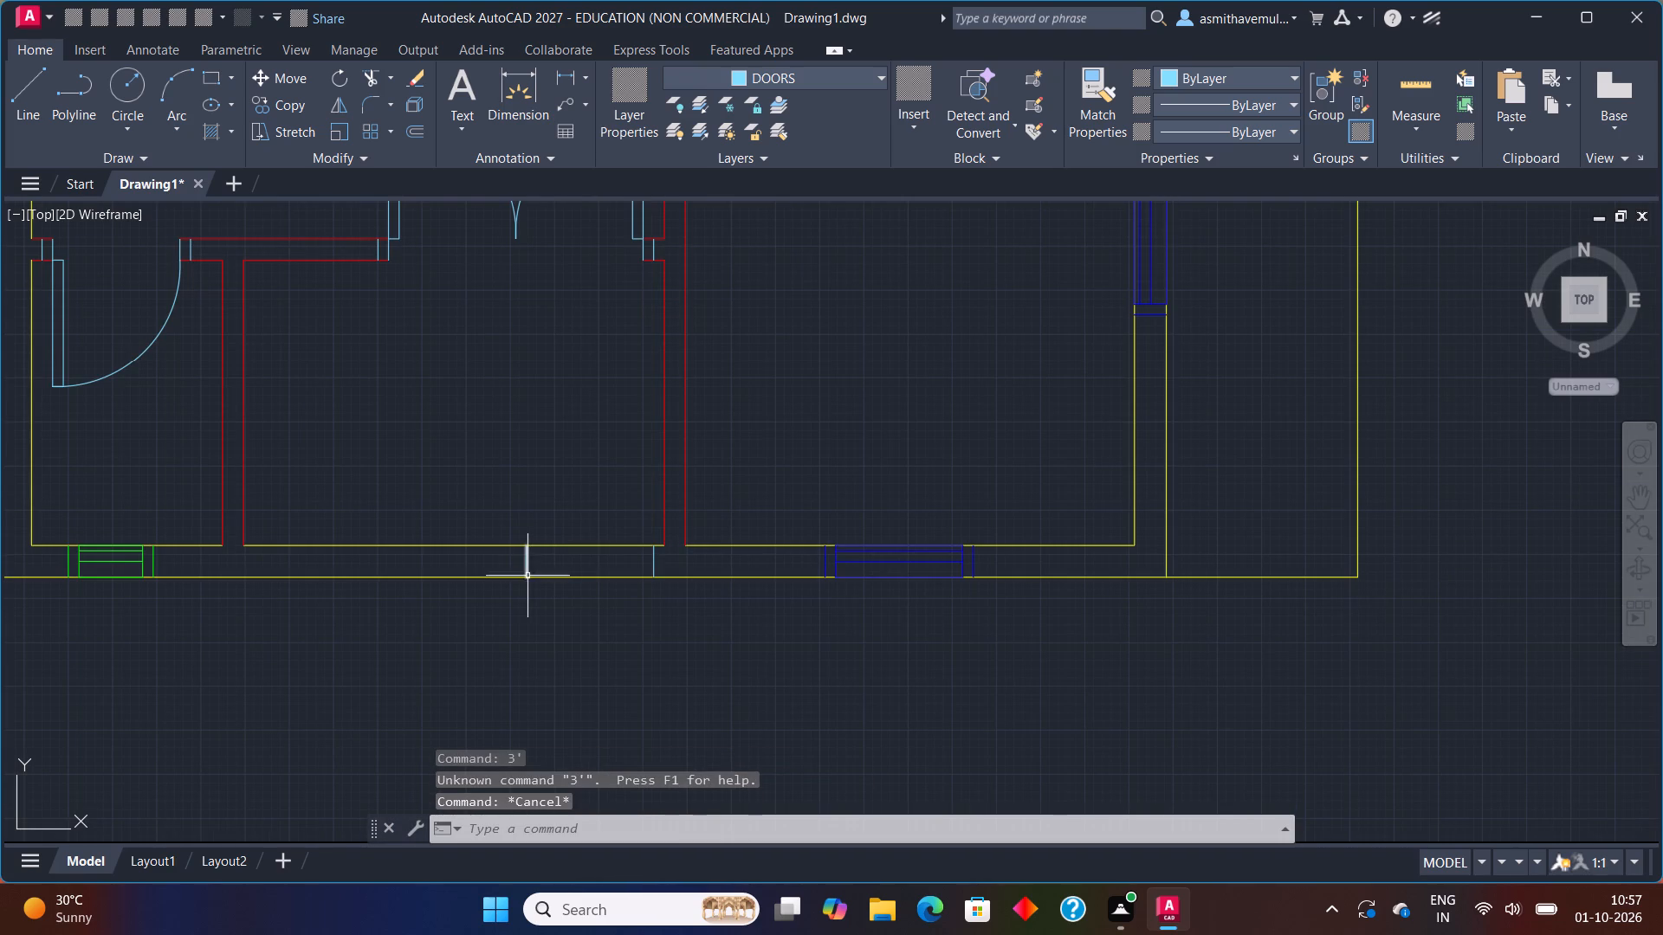
Offset the left line across the bottom outer wall another 3' to the left.
key("o")
key("Return")
type("3'")
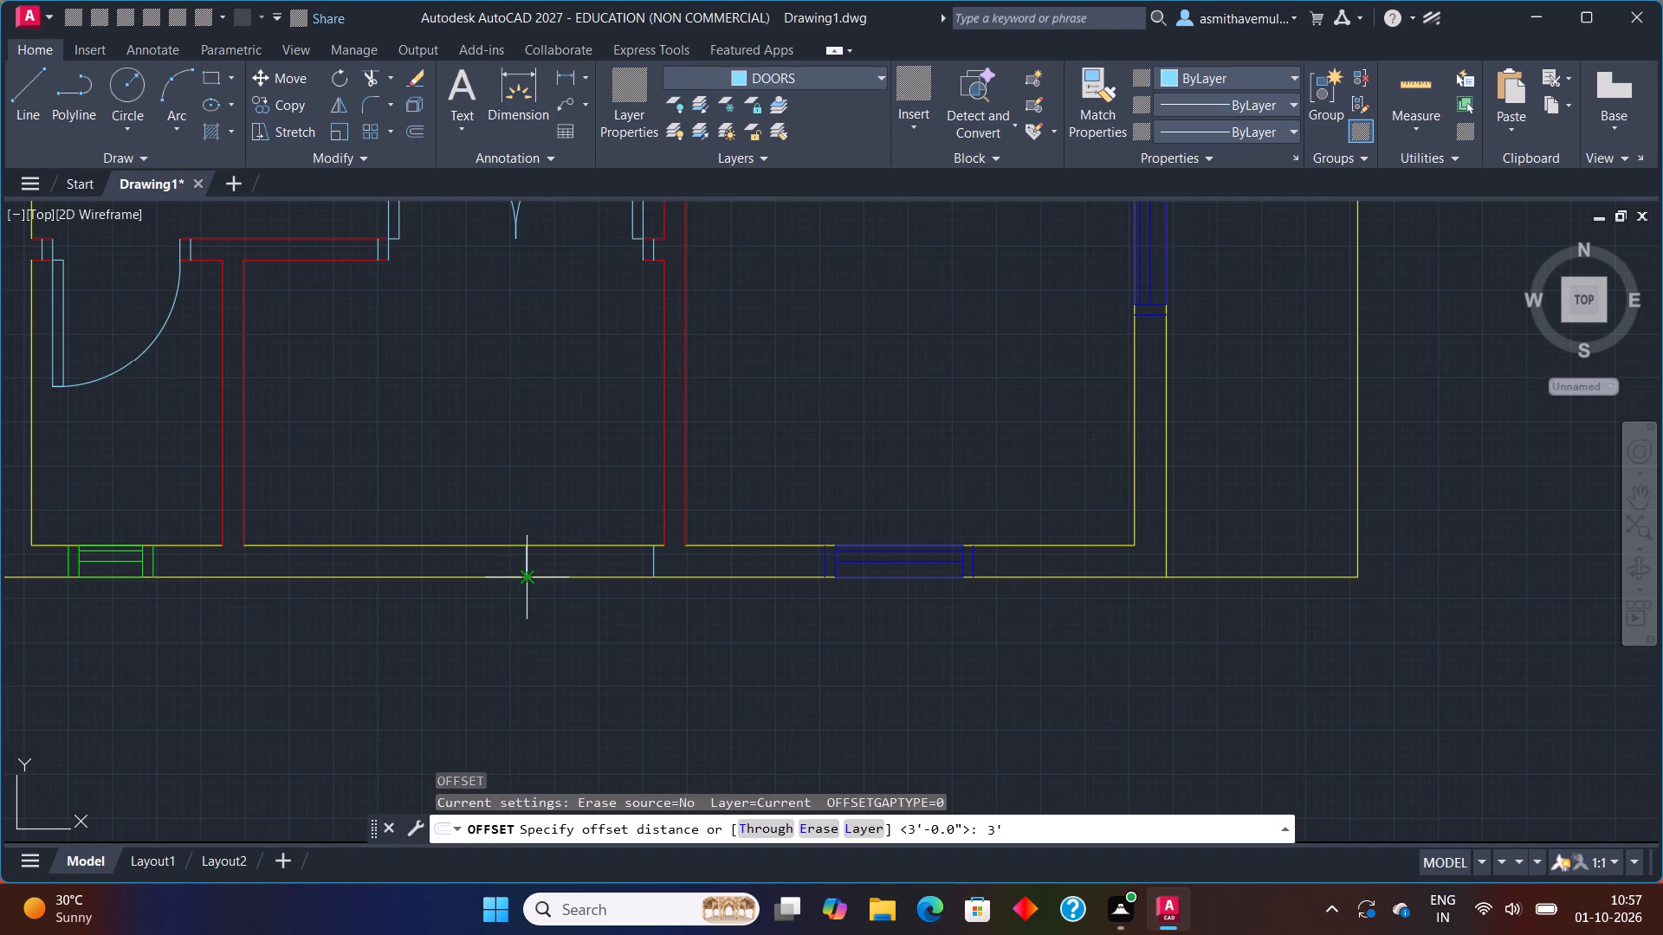
key("Return")
left_click(527, 564)
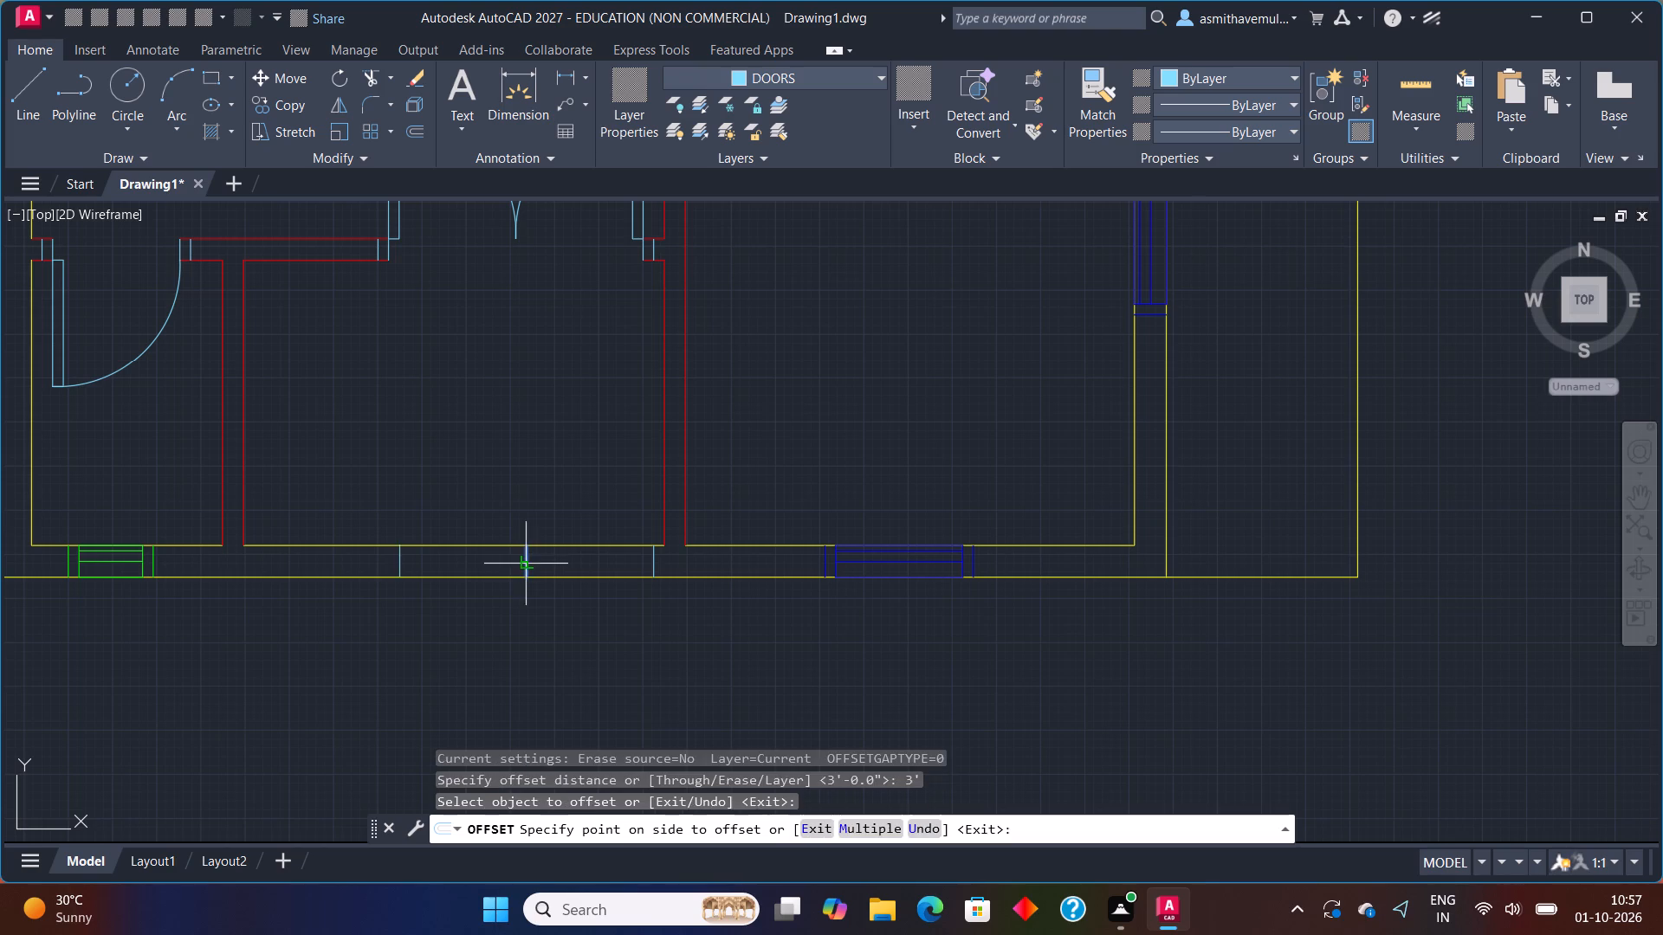
left_click(505, 566)
key("Escape")
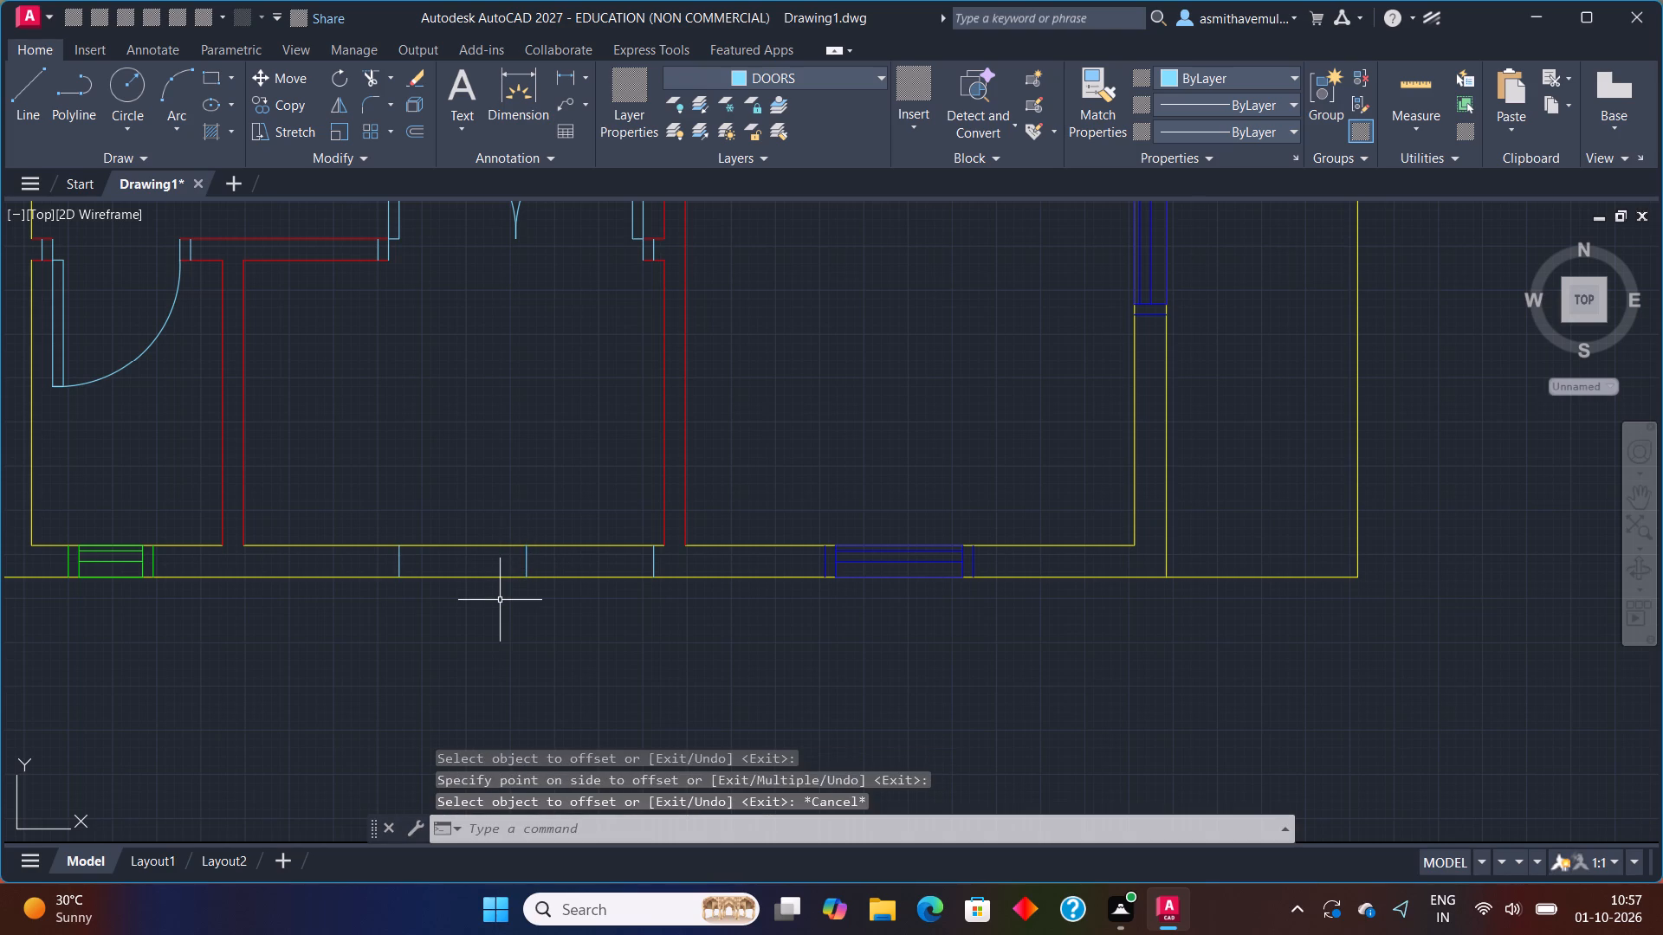
Trim both bottom outer wall lines between the two outermost cross lines and remove the middle cross line to open the wall.
key("t")
type("RIM")
key("Return")
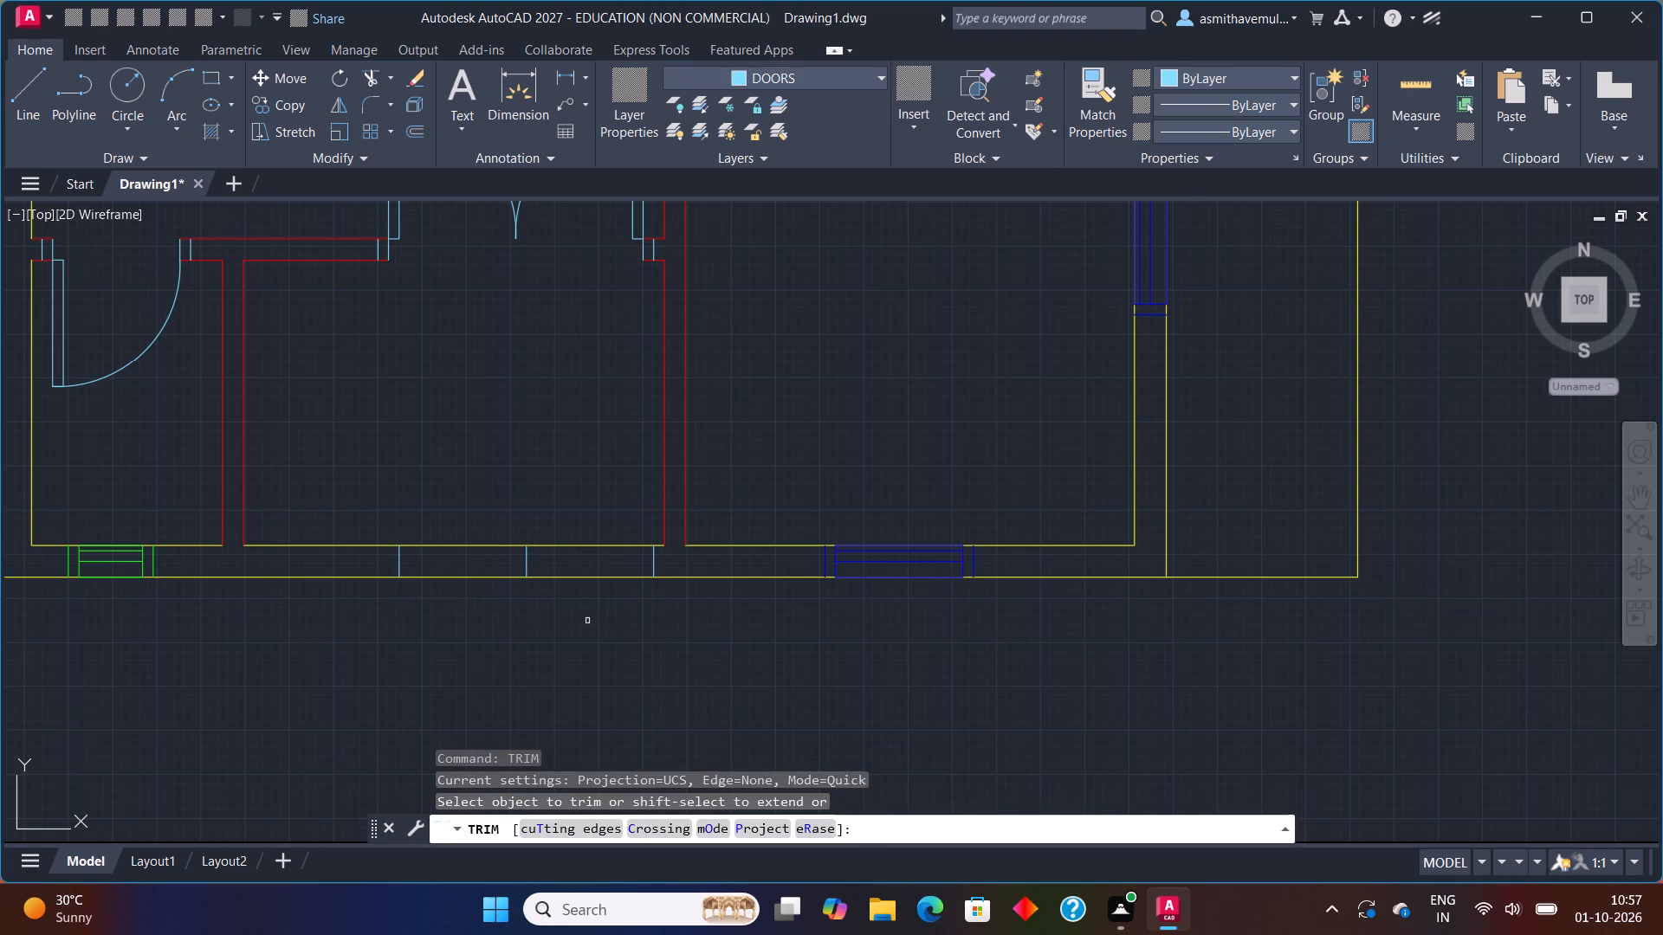
left_click_drag(587, 622, 554, 688)
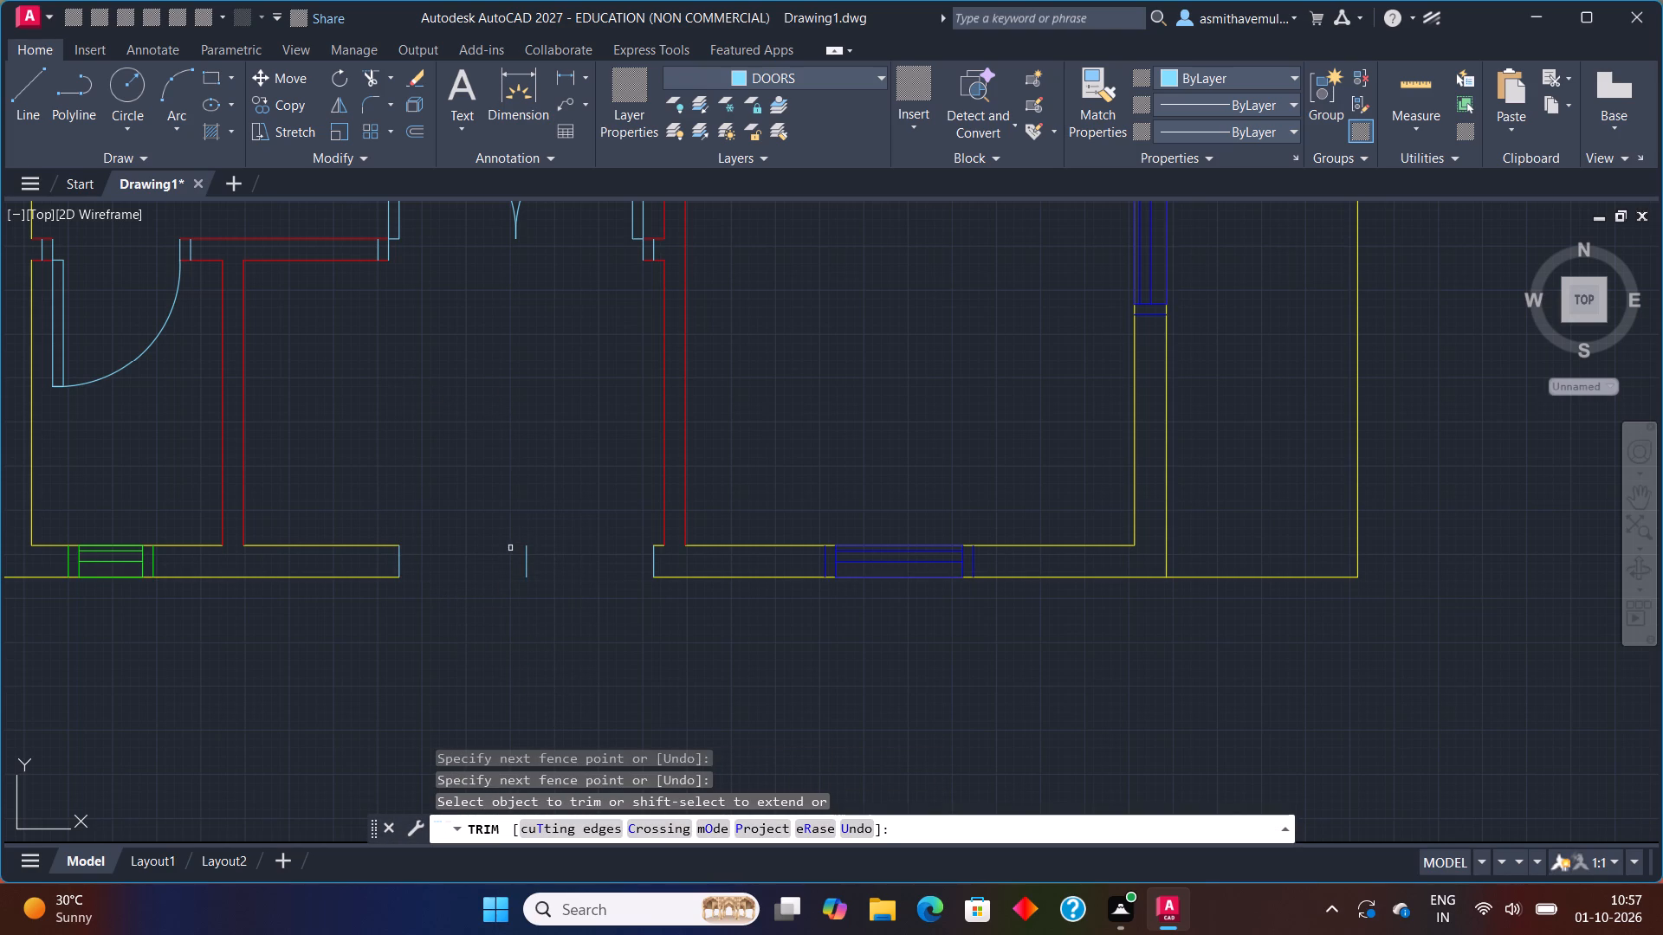
left_click(524, 561)
scroll(530, 525, "down", 2)
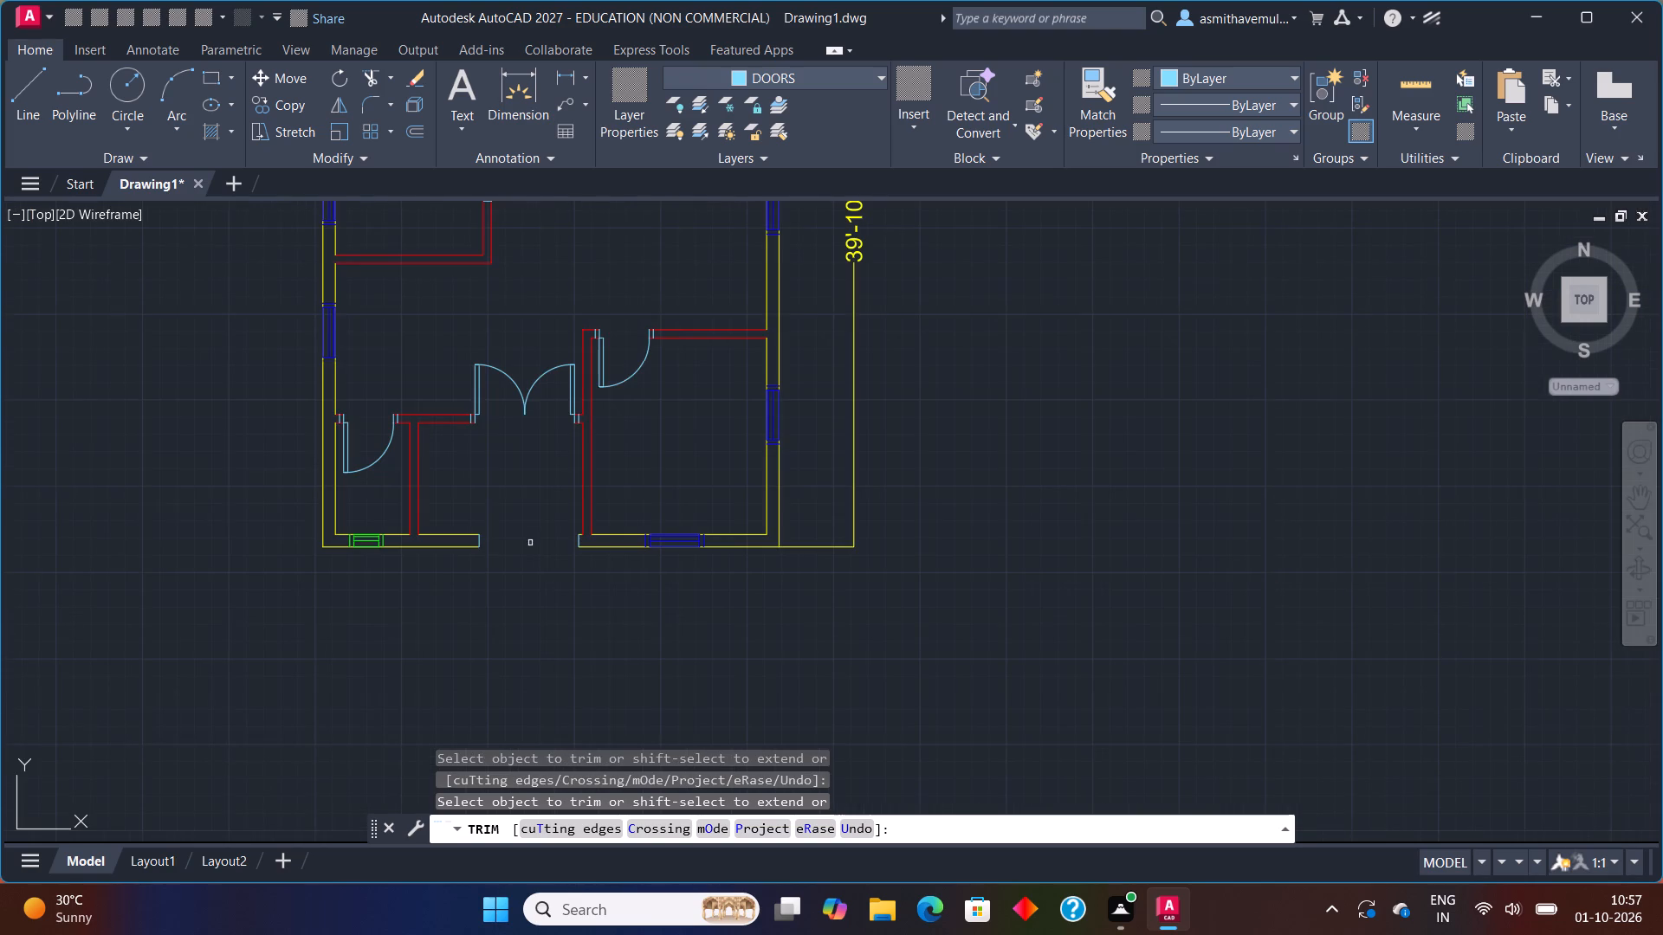
key("Escape")
Inspect the bottom wall opening and the doors, windows and ventilators across the whole floor plan.
scroll(578, 513, "up", 1)
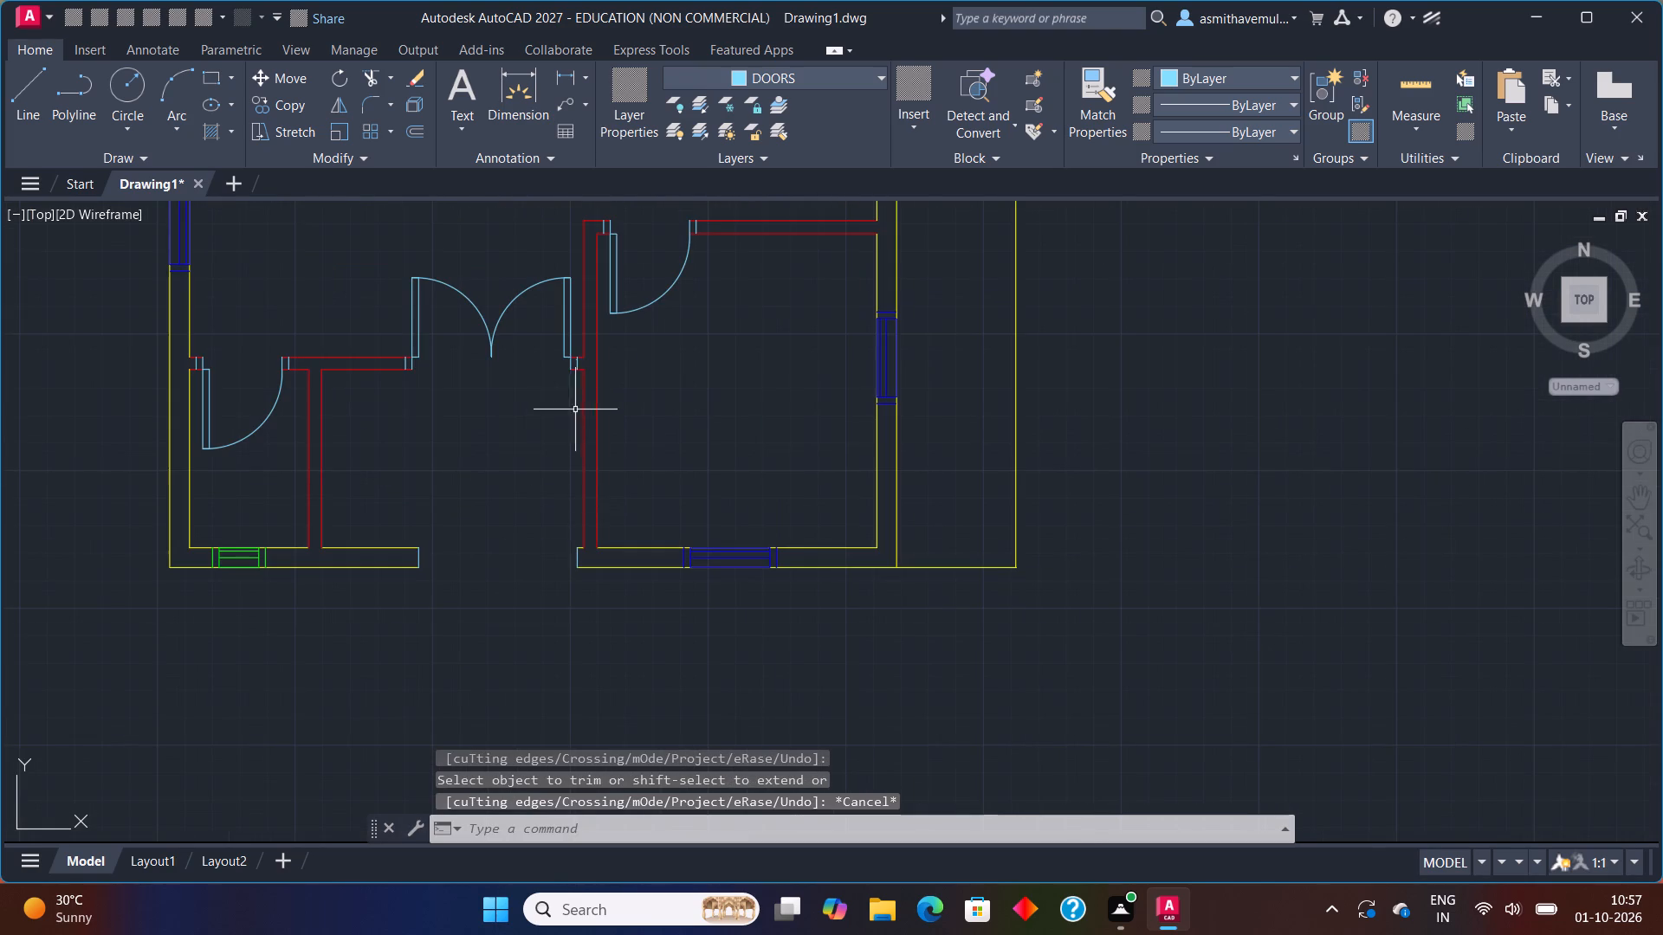
middle_click_drag(576, 390, 638, 596)
scroll(658, 474, "down", 2)
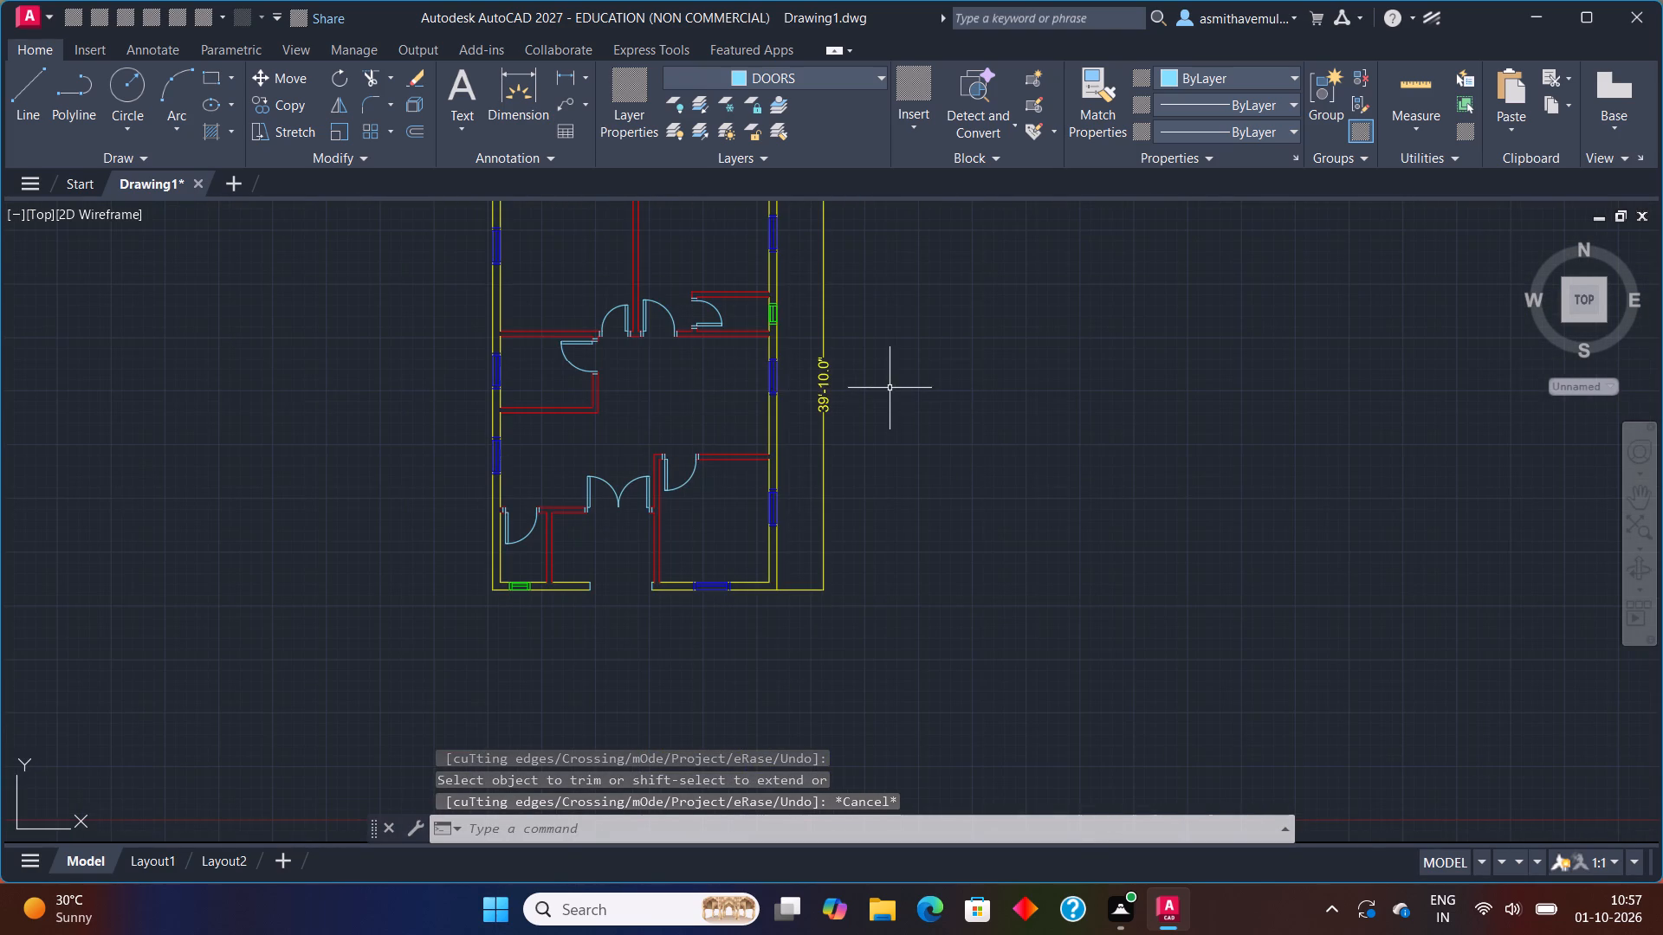
scroll(453, 557, "up", 2)
scroll(993, 387, "down", 3)
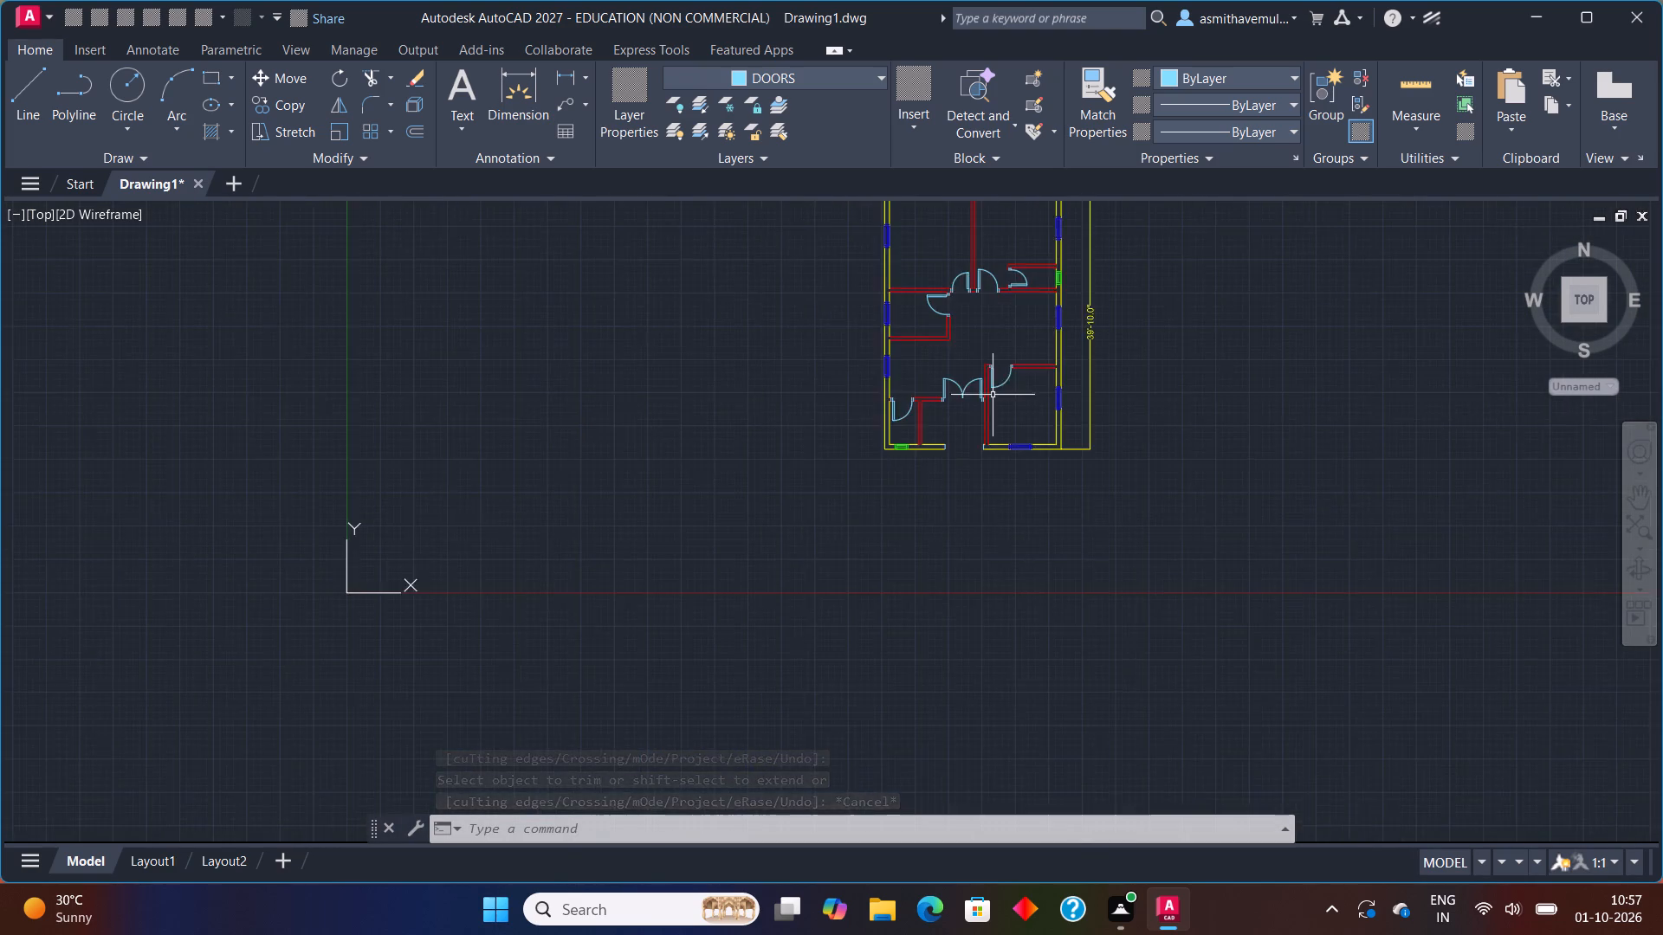
scroll(999, 403, "down", 1)
scroll(1021, 415, "up", 2)
middle_click_drag(1029, 380, 453, 582)
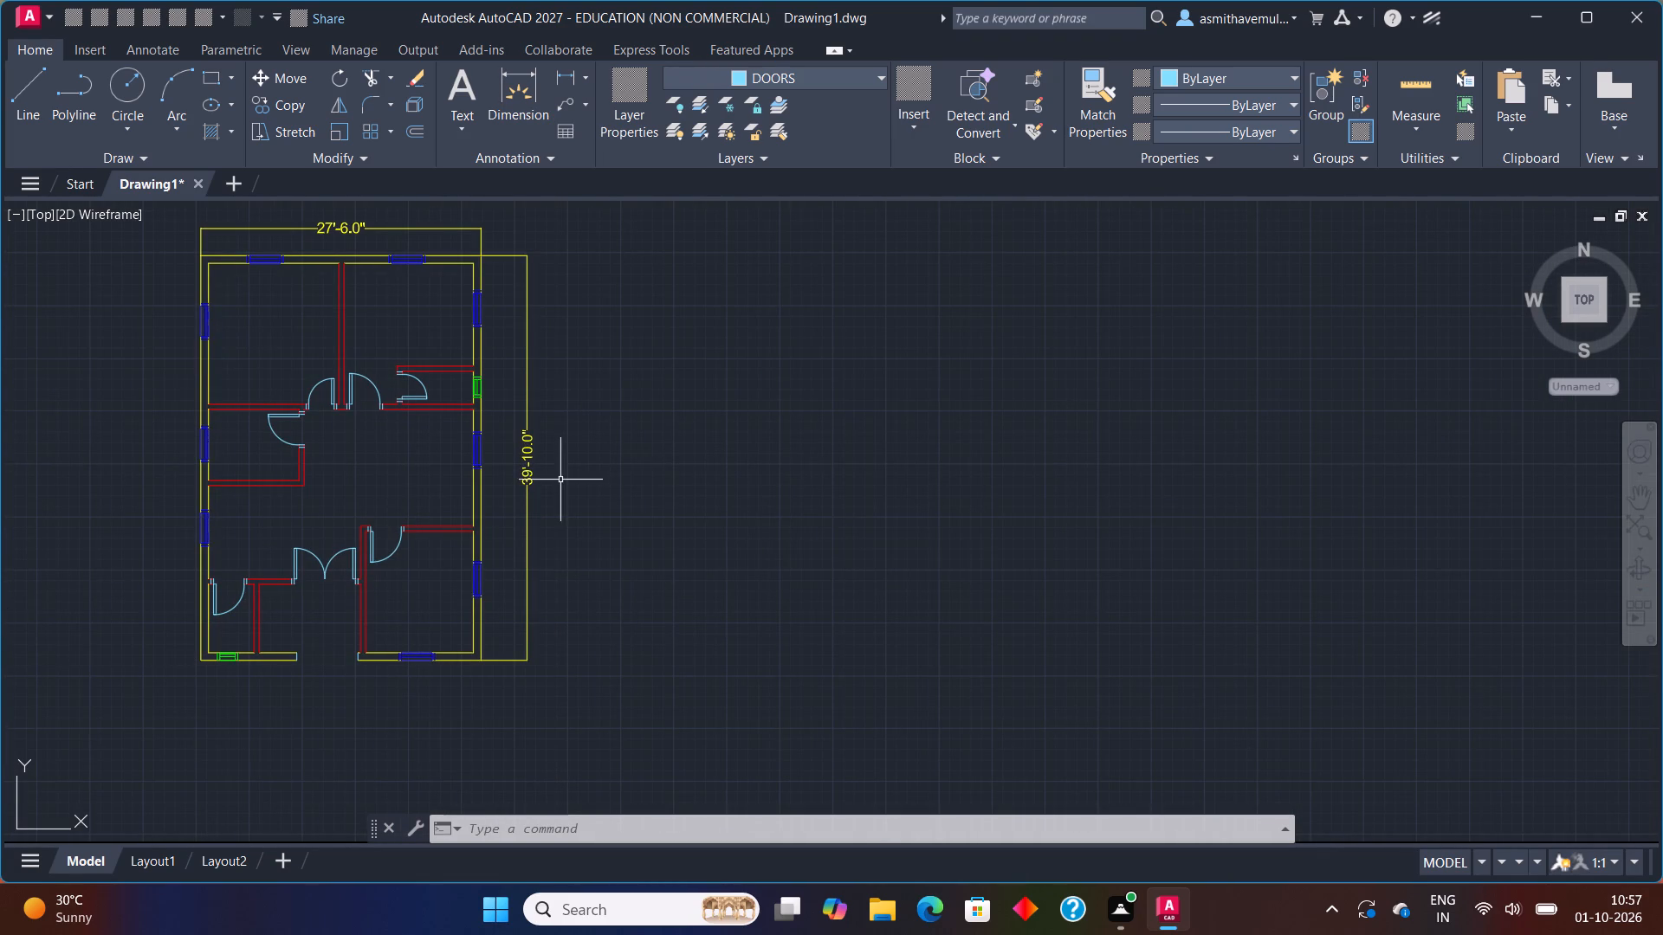
scroll(513, 489, "up", 1)
middle_click_drag(417, 501, 838, 568)
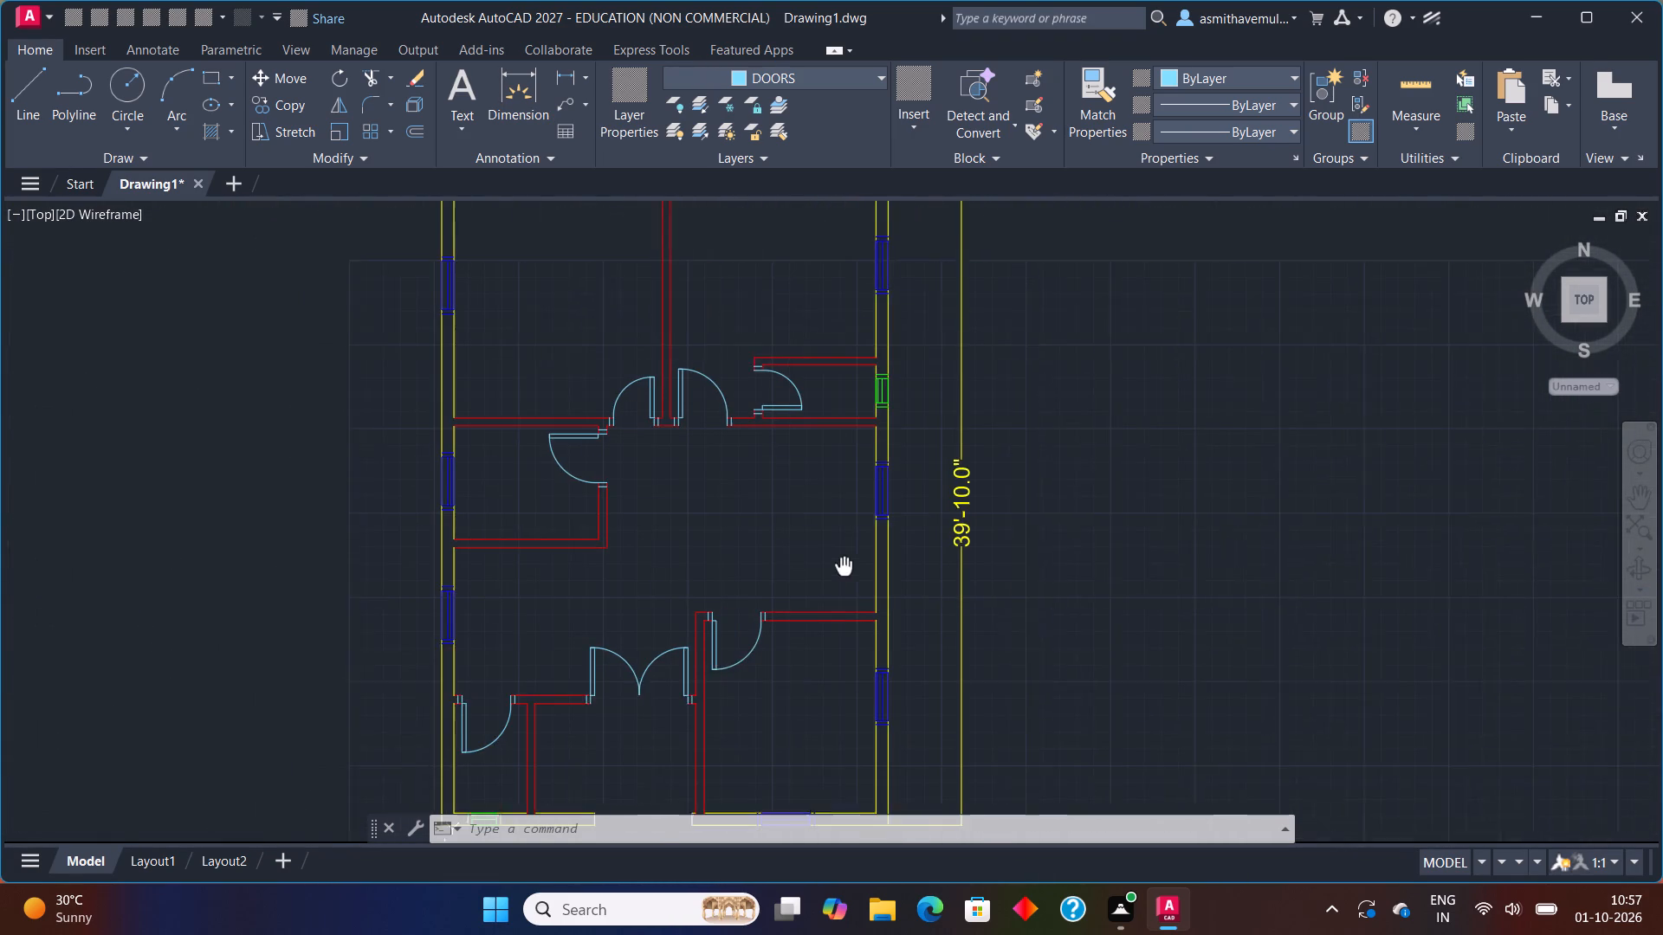
middle_click_drag(838, 568, 822, 560)
scroll(806, 519, "down", 1)
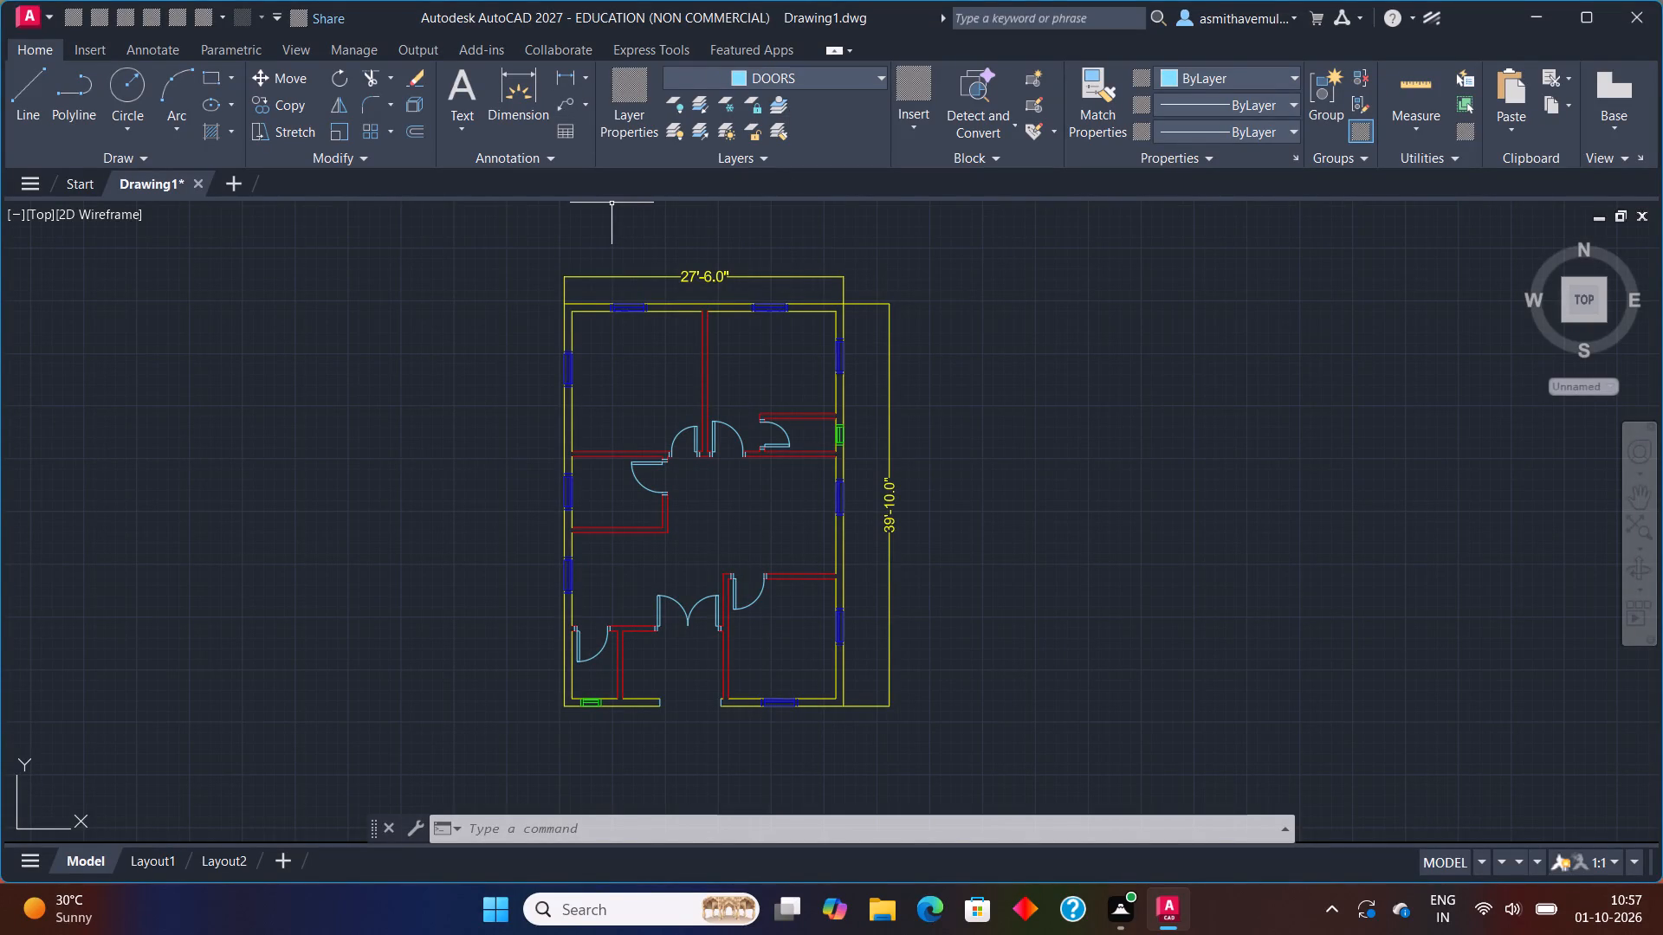
Set the DOORS layer's color to magenta in the layer properties.
type("LA")
key("Return")
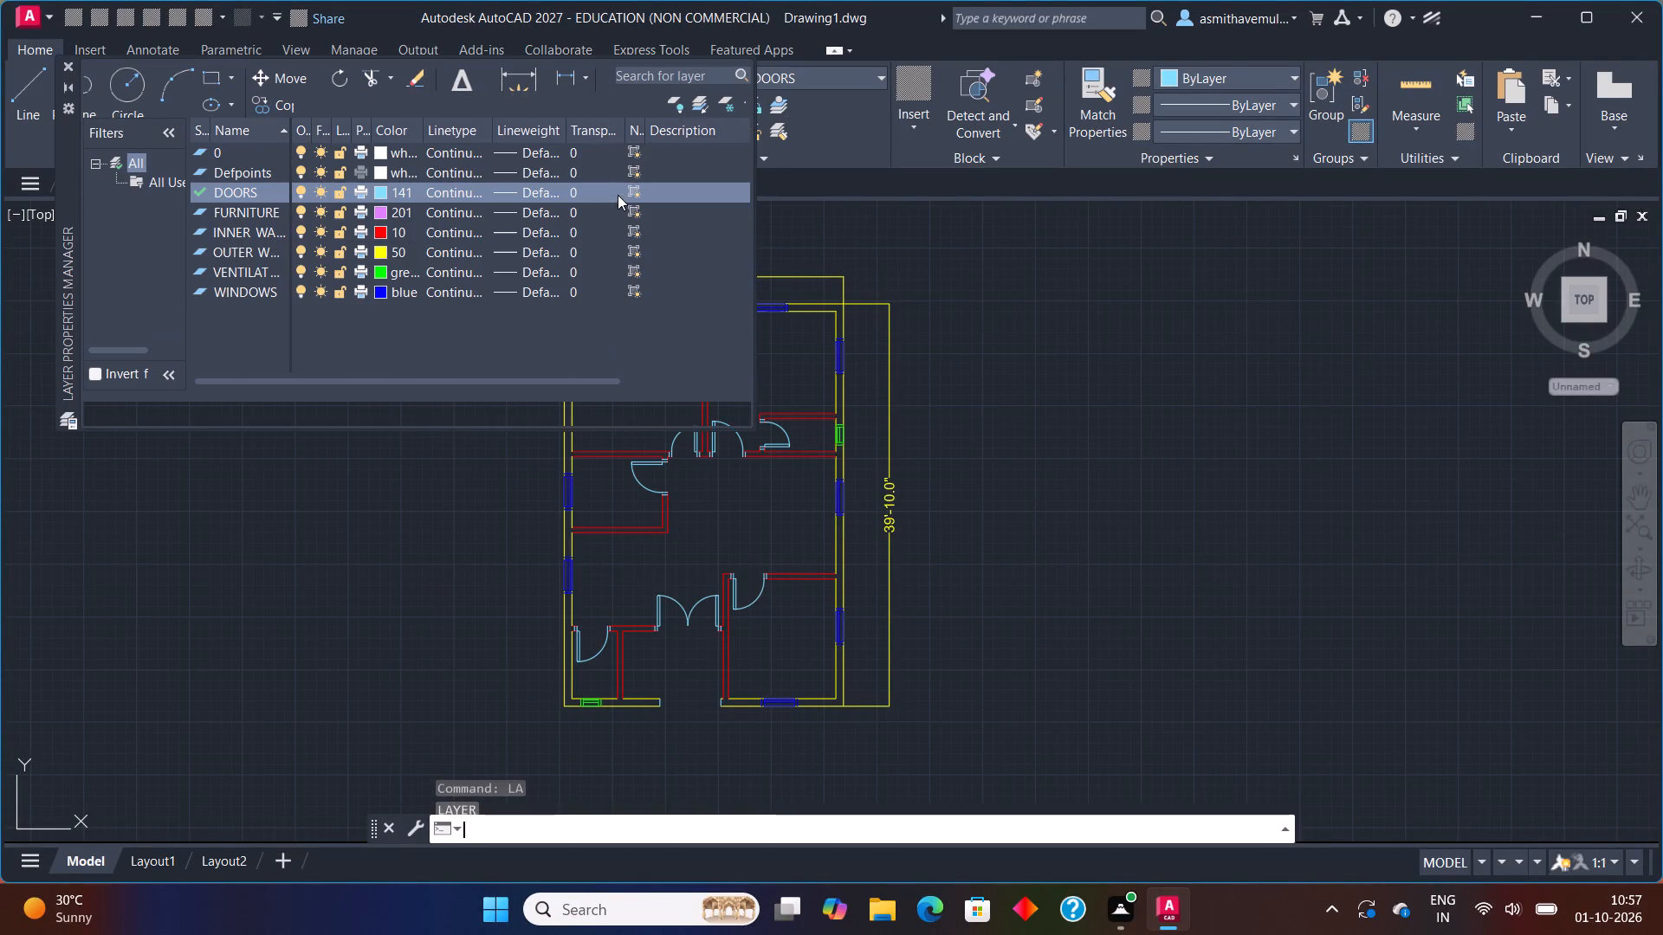
left_click(377, 190)
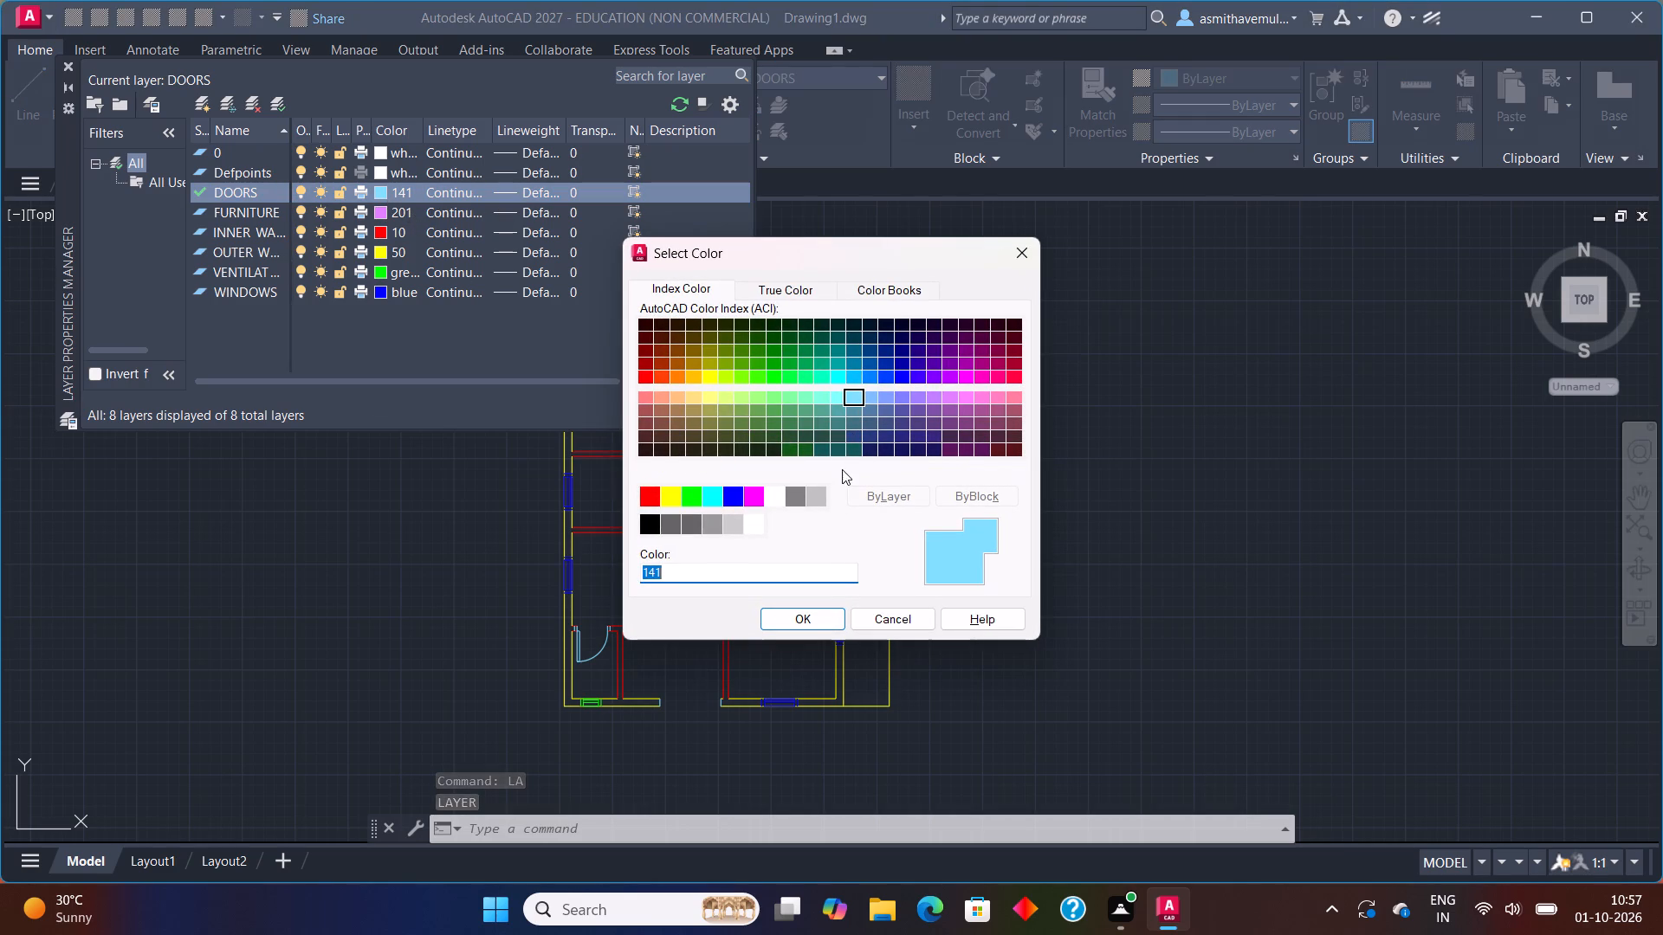
left_click(757, 490)
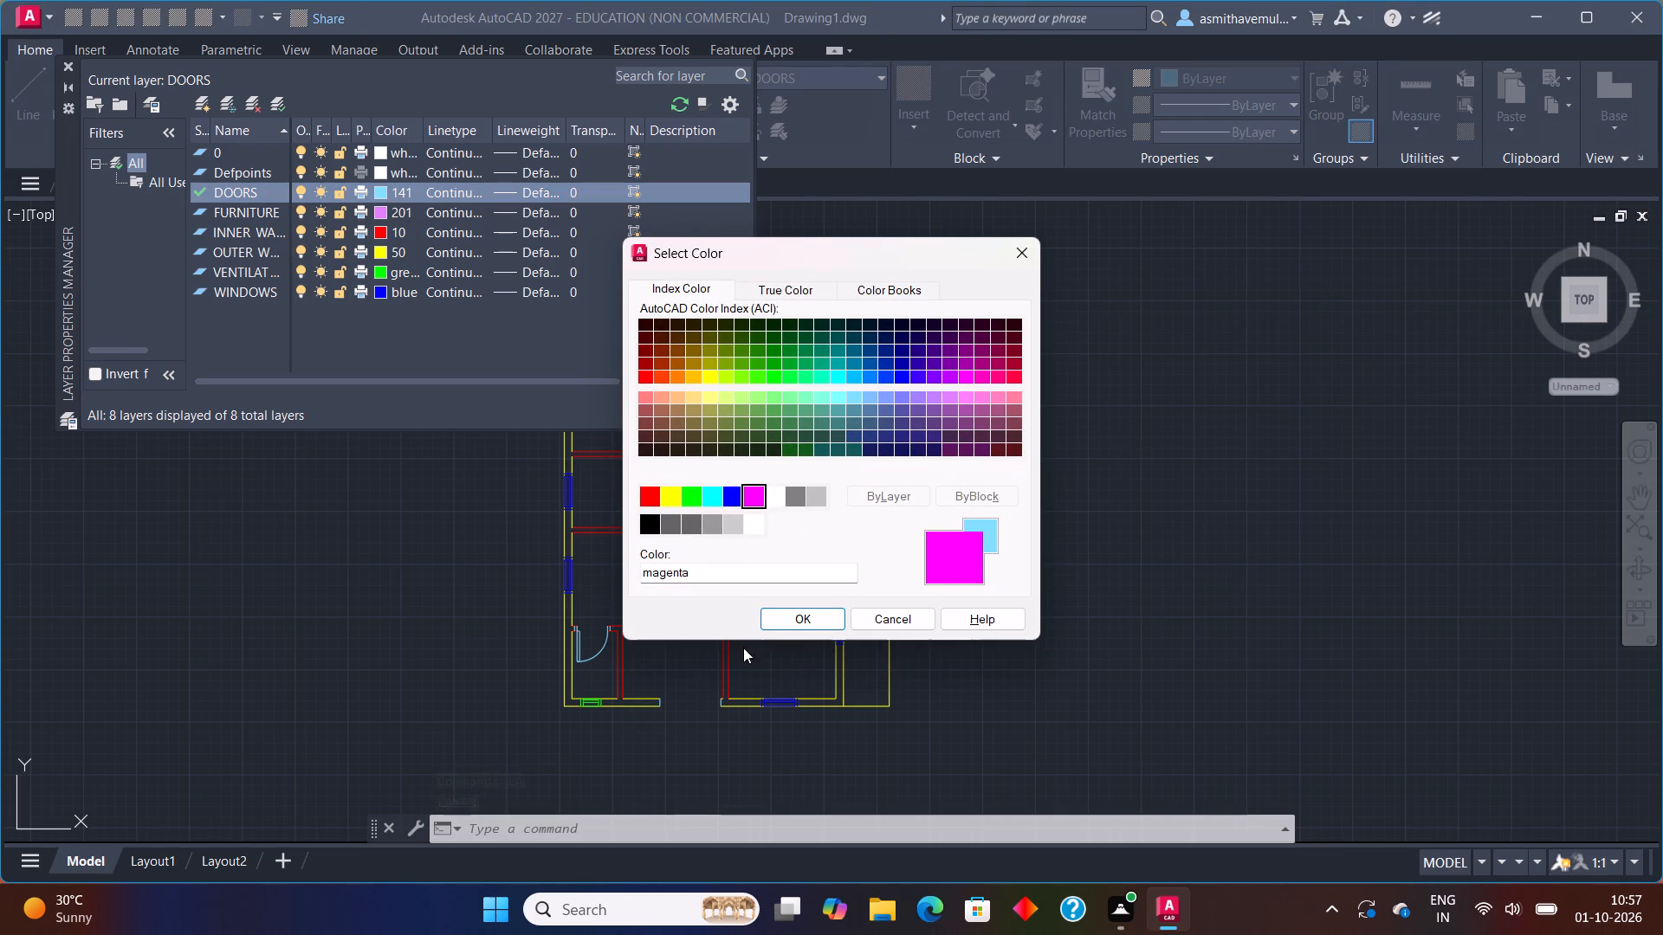
left_click_drag(806, 618, 803, 608)
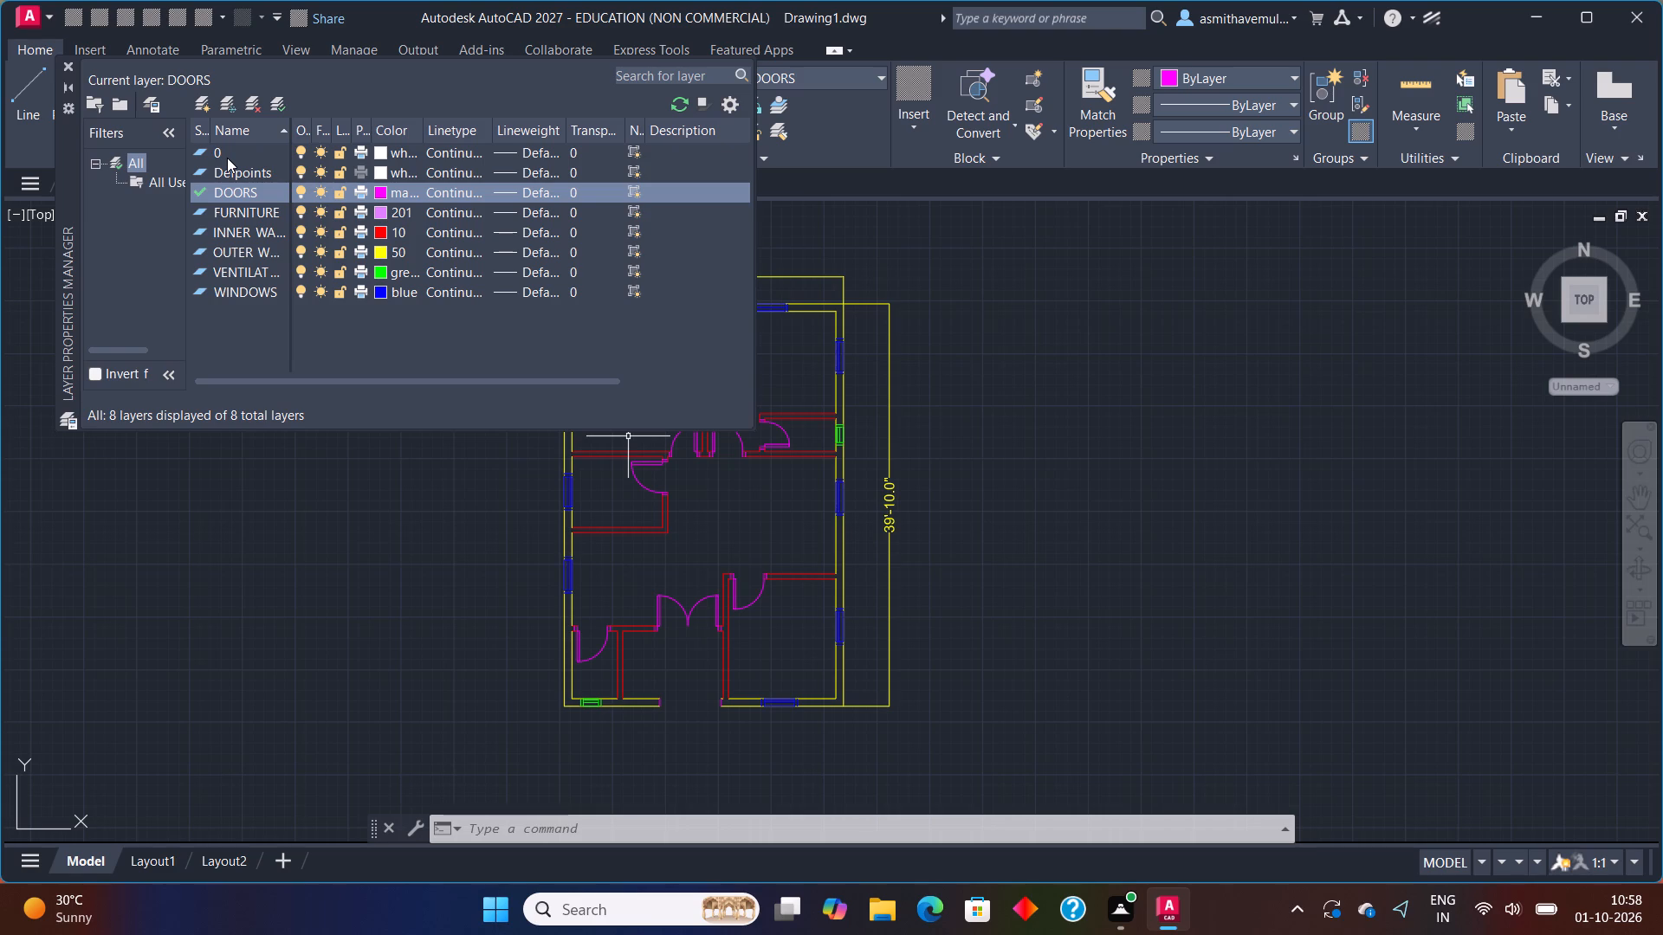
left_click(61, 65)
Examine the doors and the rooms around them in the middle and lower part of the floor plan.
scroll(600, 324, "down", 1)
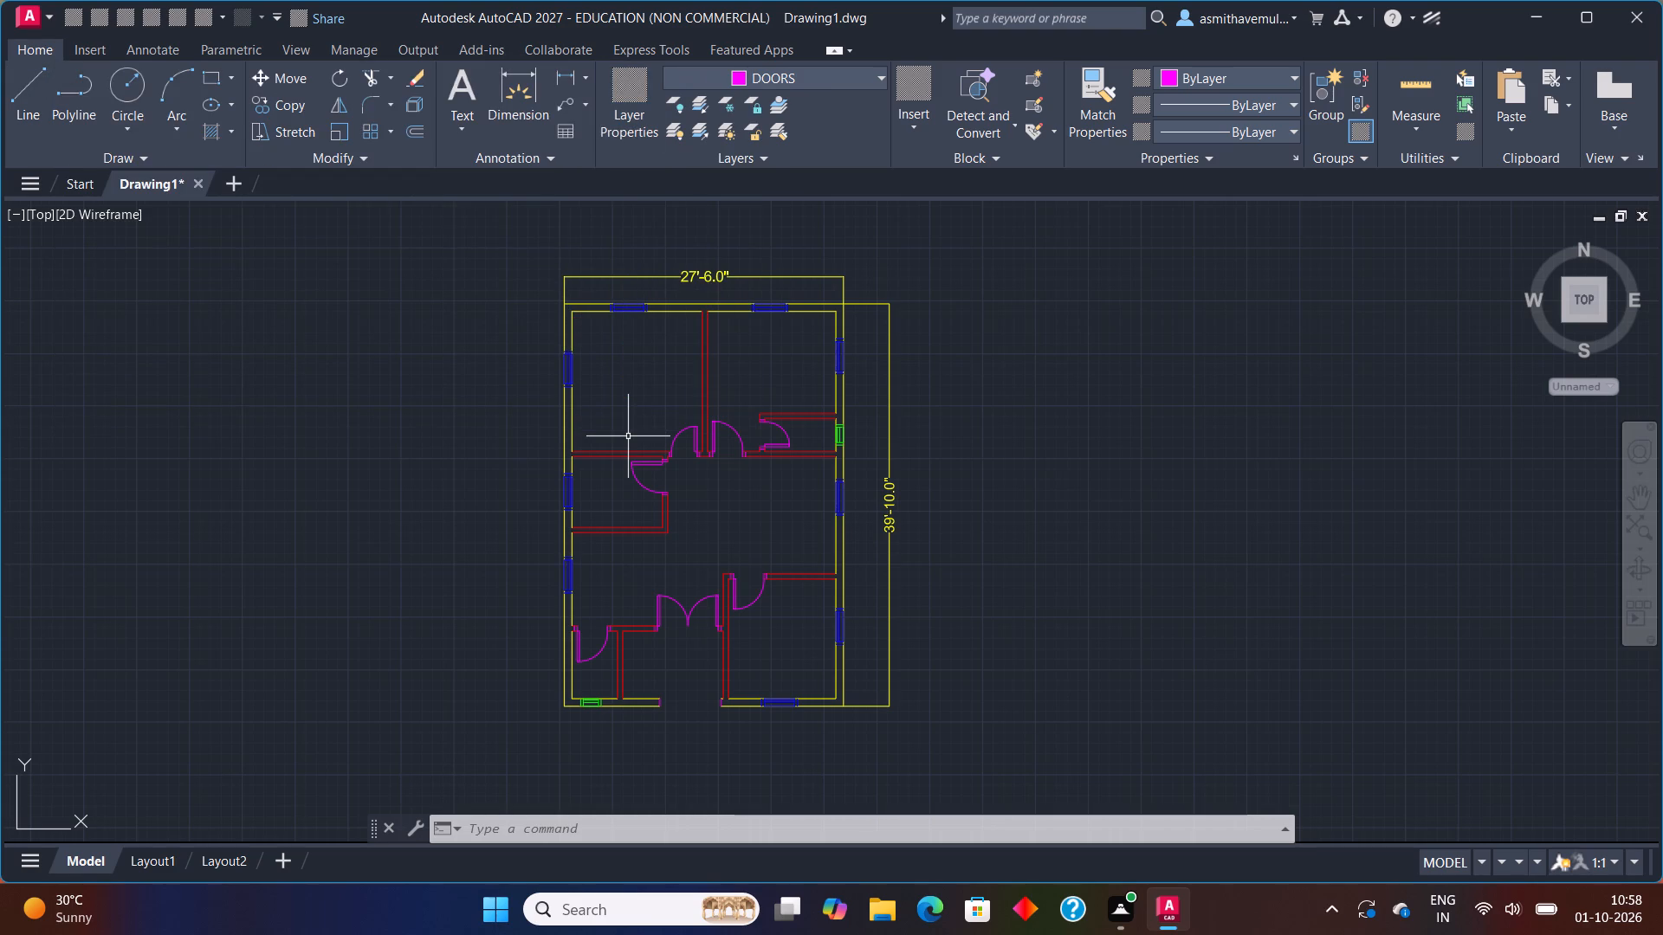
scroll(786, 384, "up", 2)
middle_click_drag(602, 451, 900, 250)
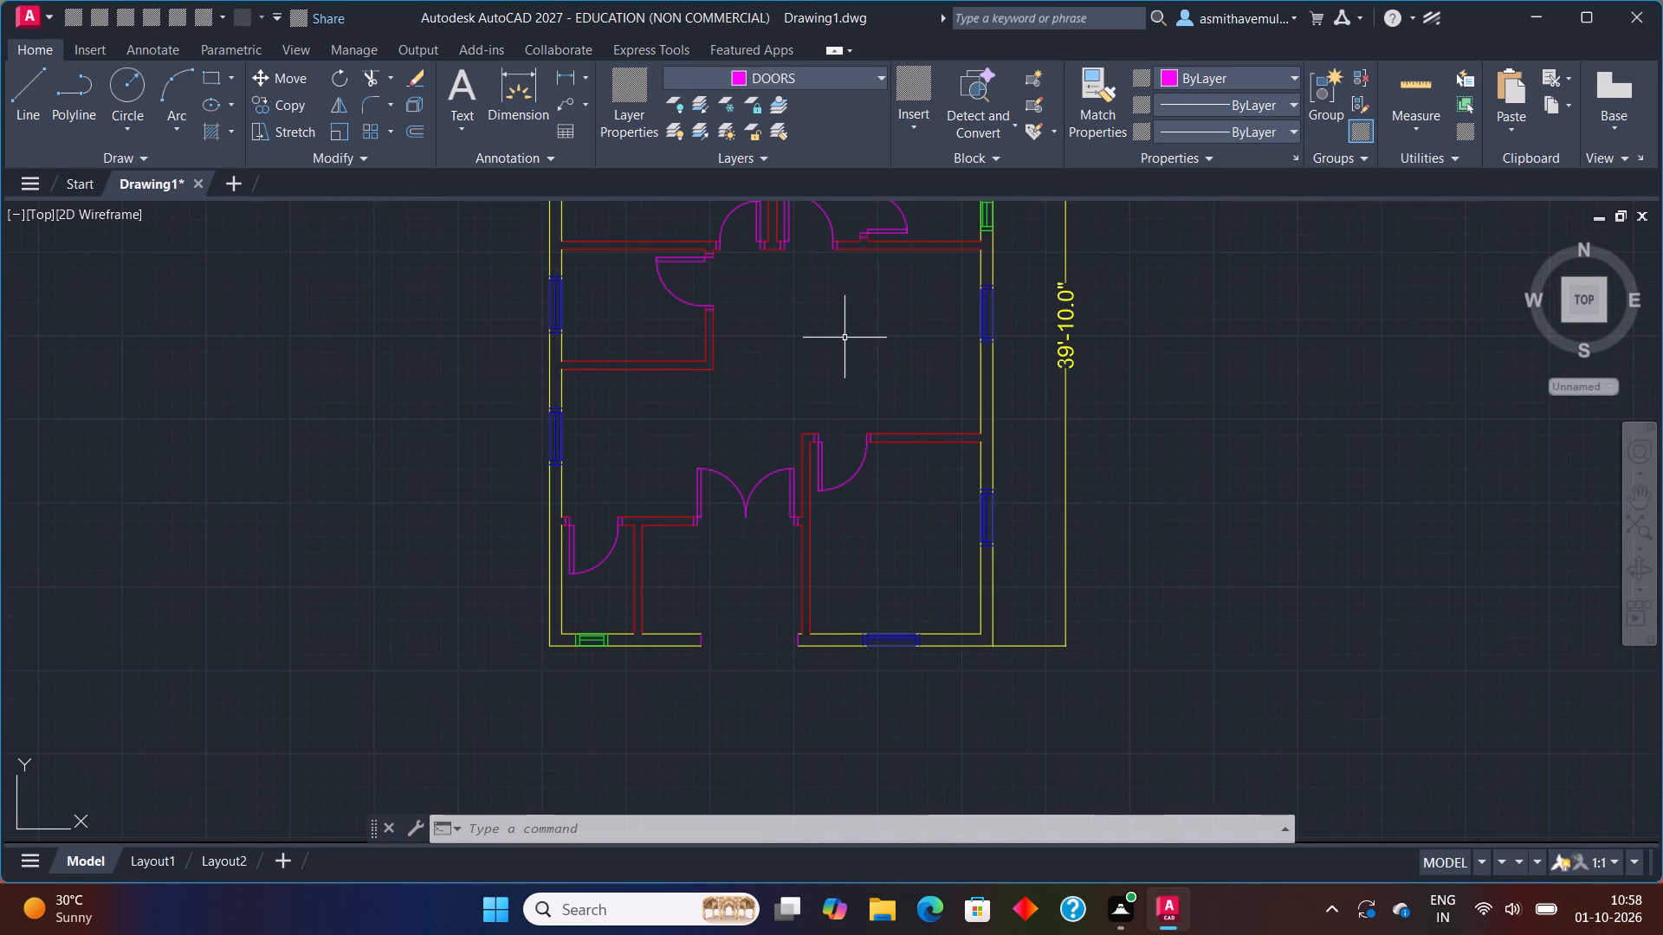
scroll(844, 339, "down", 2)
scroll(844, 339, "up", 2)
middle_click_drag(844, 336, 719, 335)
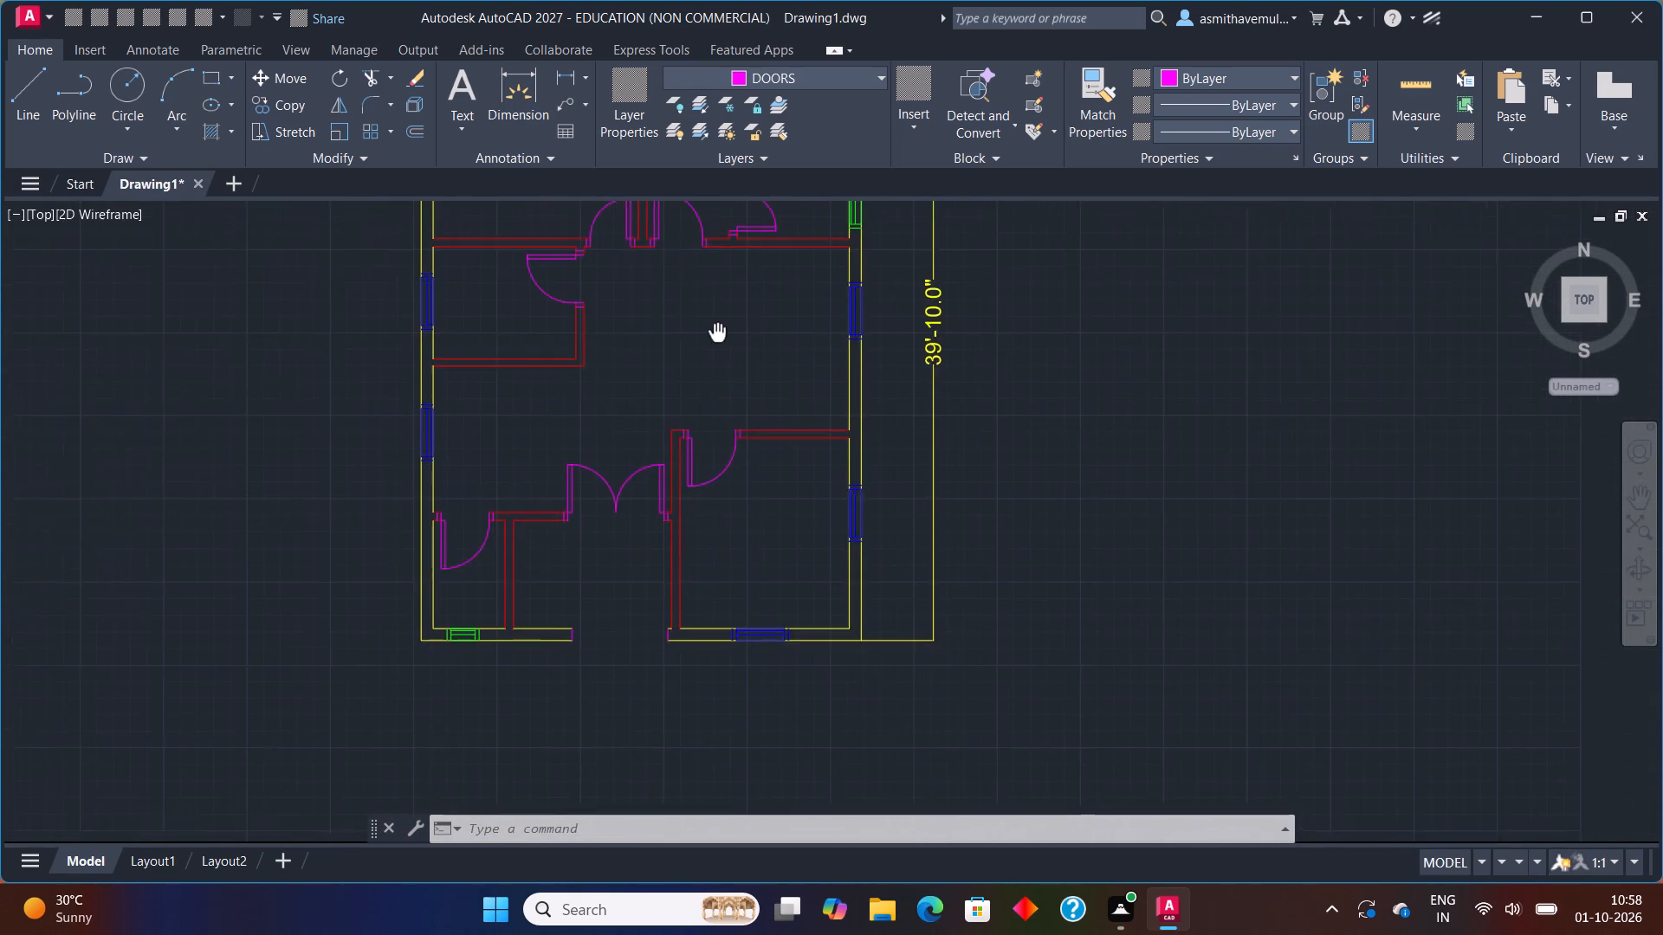
middle_click_drag(719, 335, 699, 465)
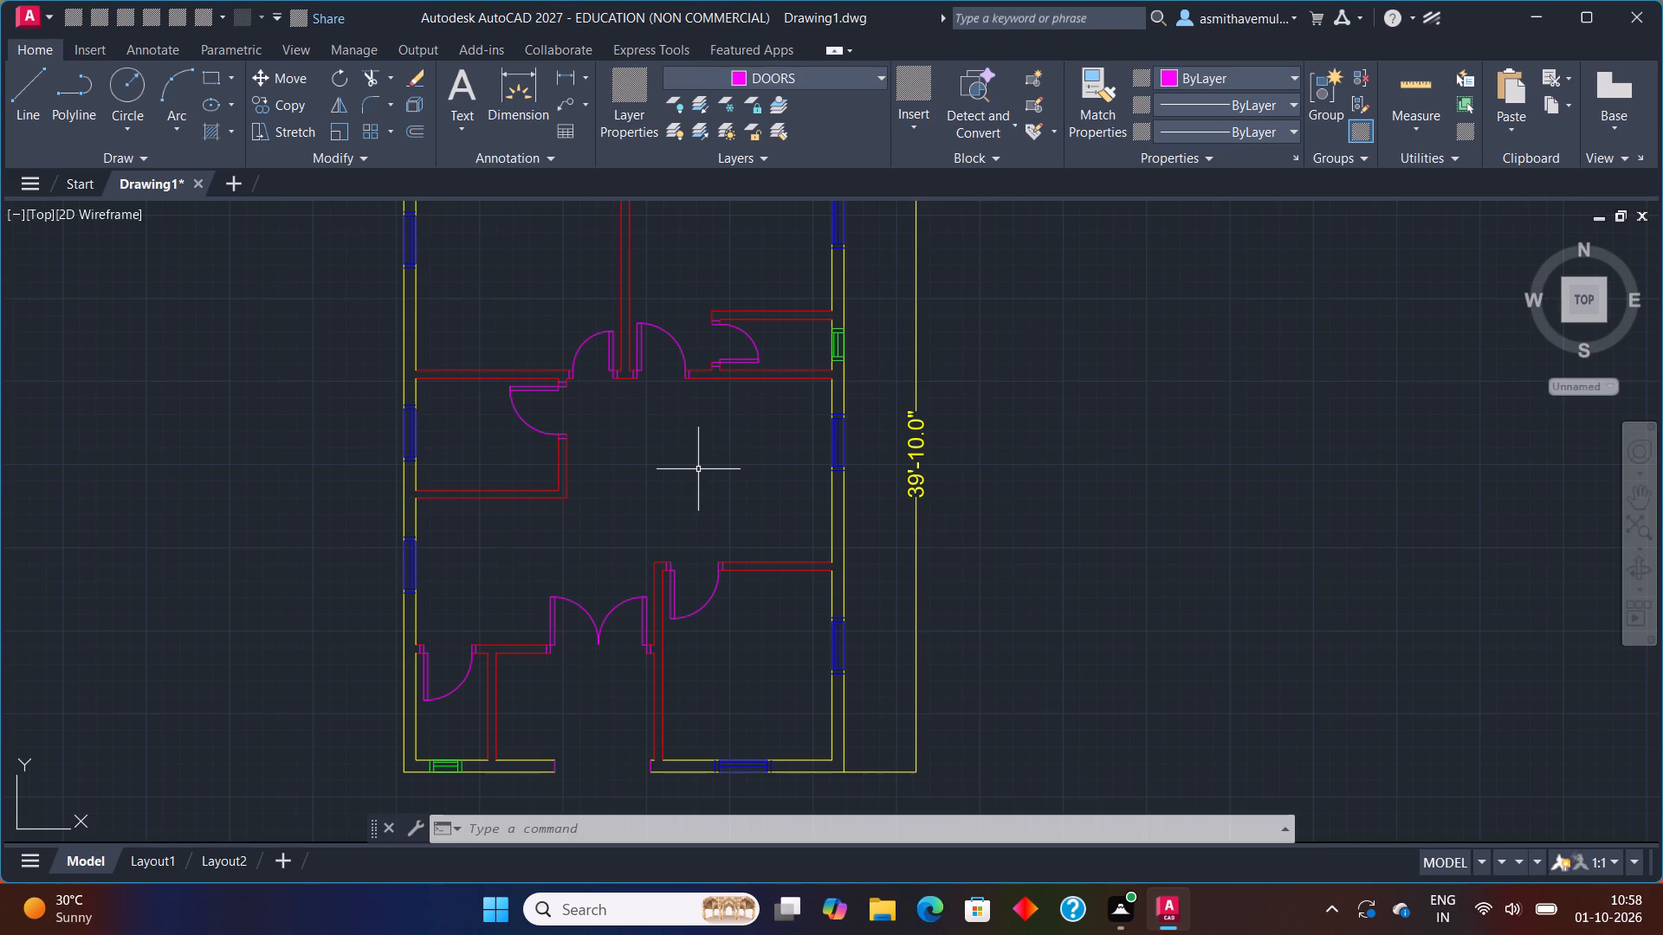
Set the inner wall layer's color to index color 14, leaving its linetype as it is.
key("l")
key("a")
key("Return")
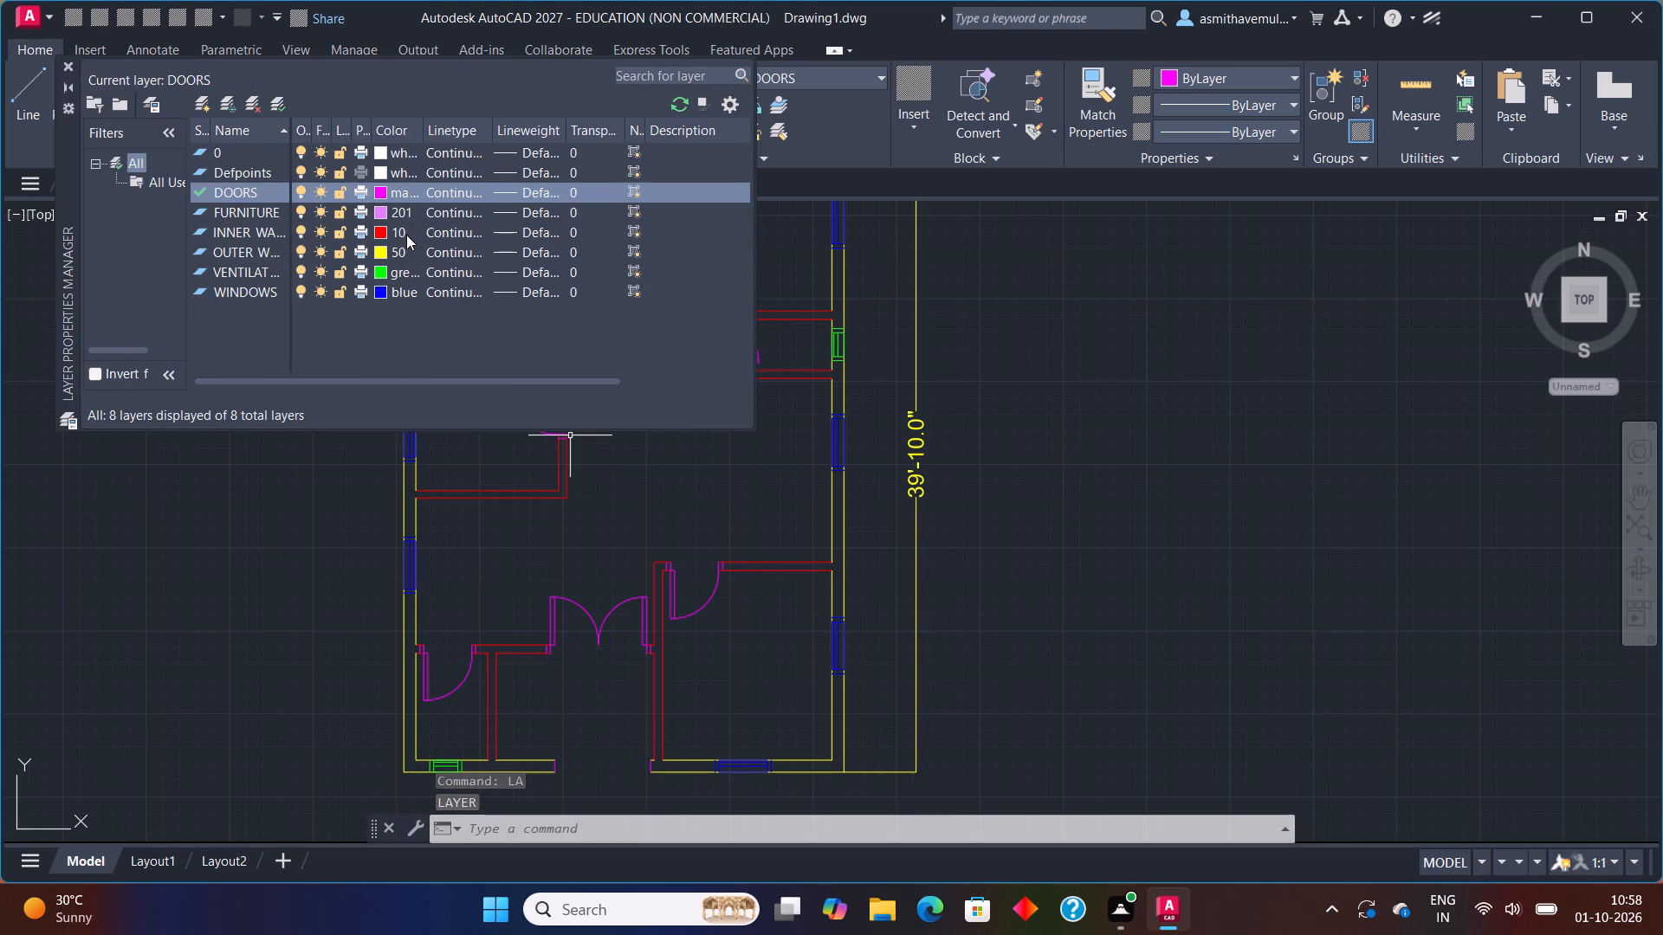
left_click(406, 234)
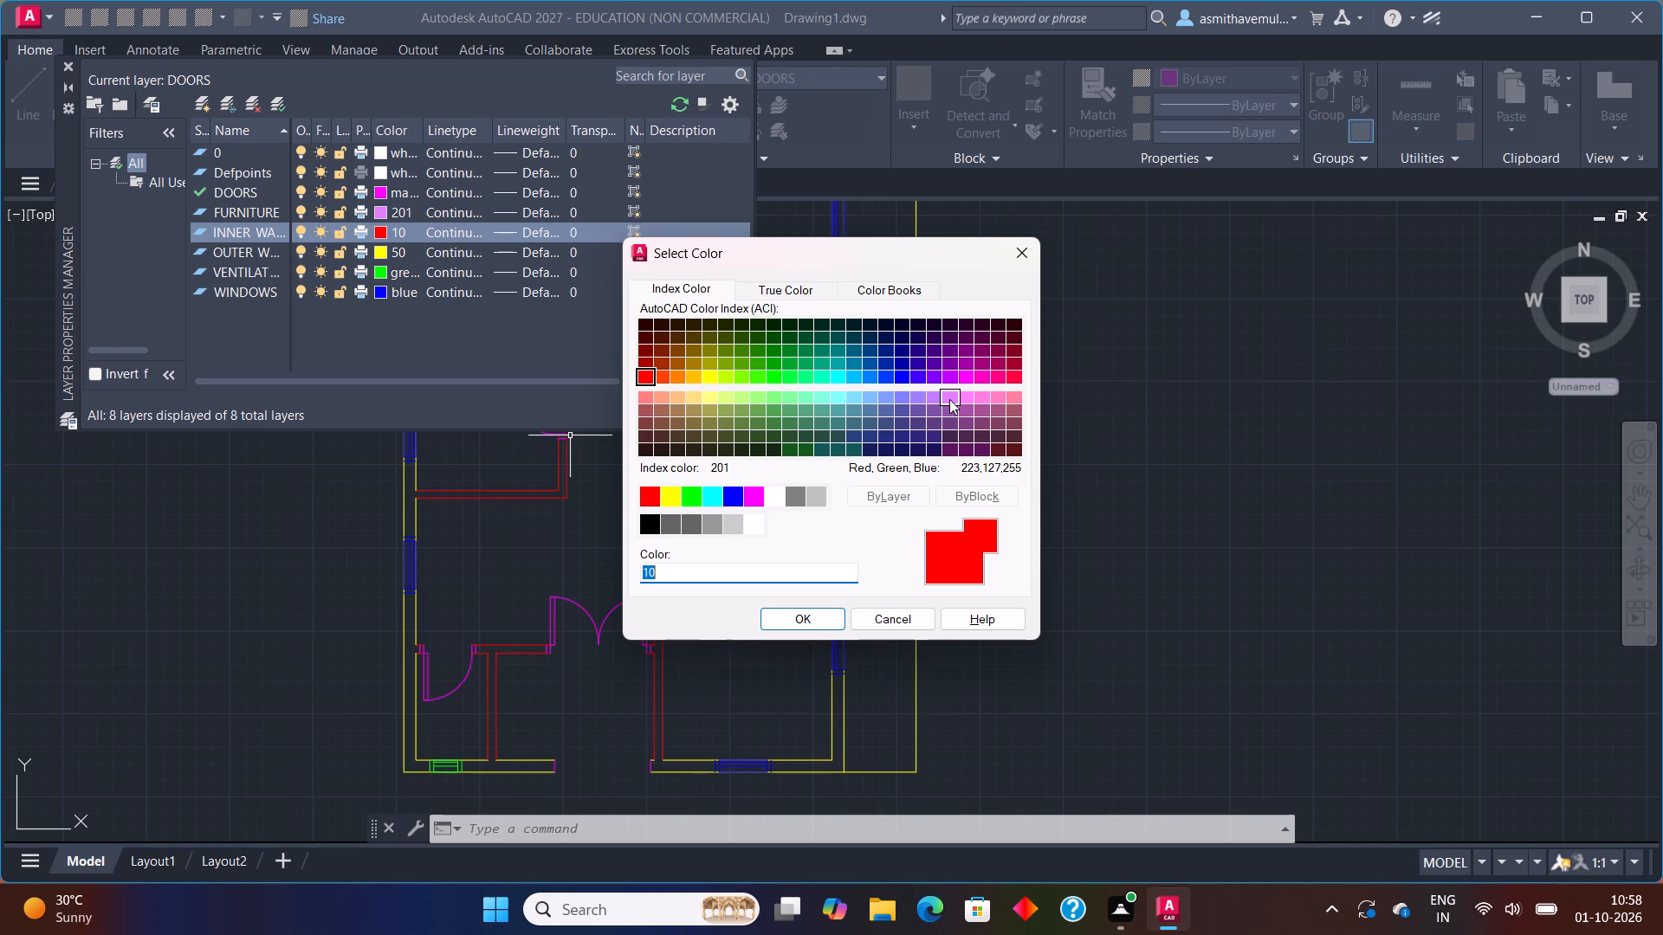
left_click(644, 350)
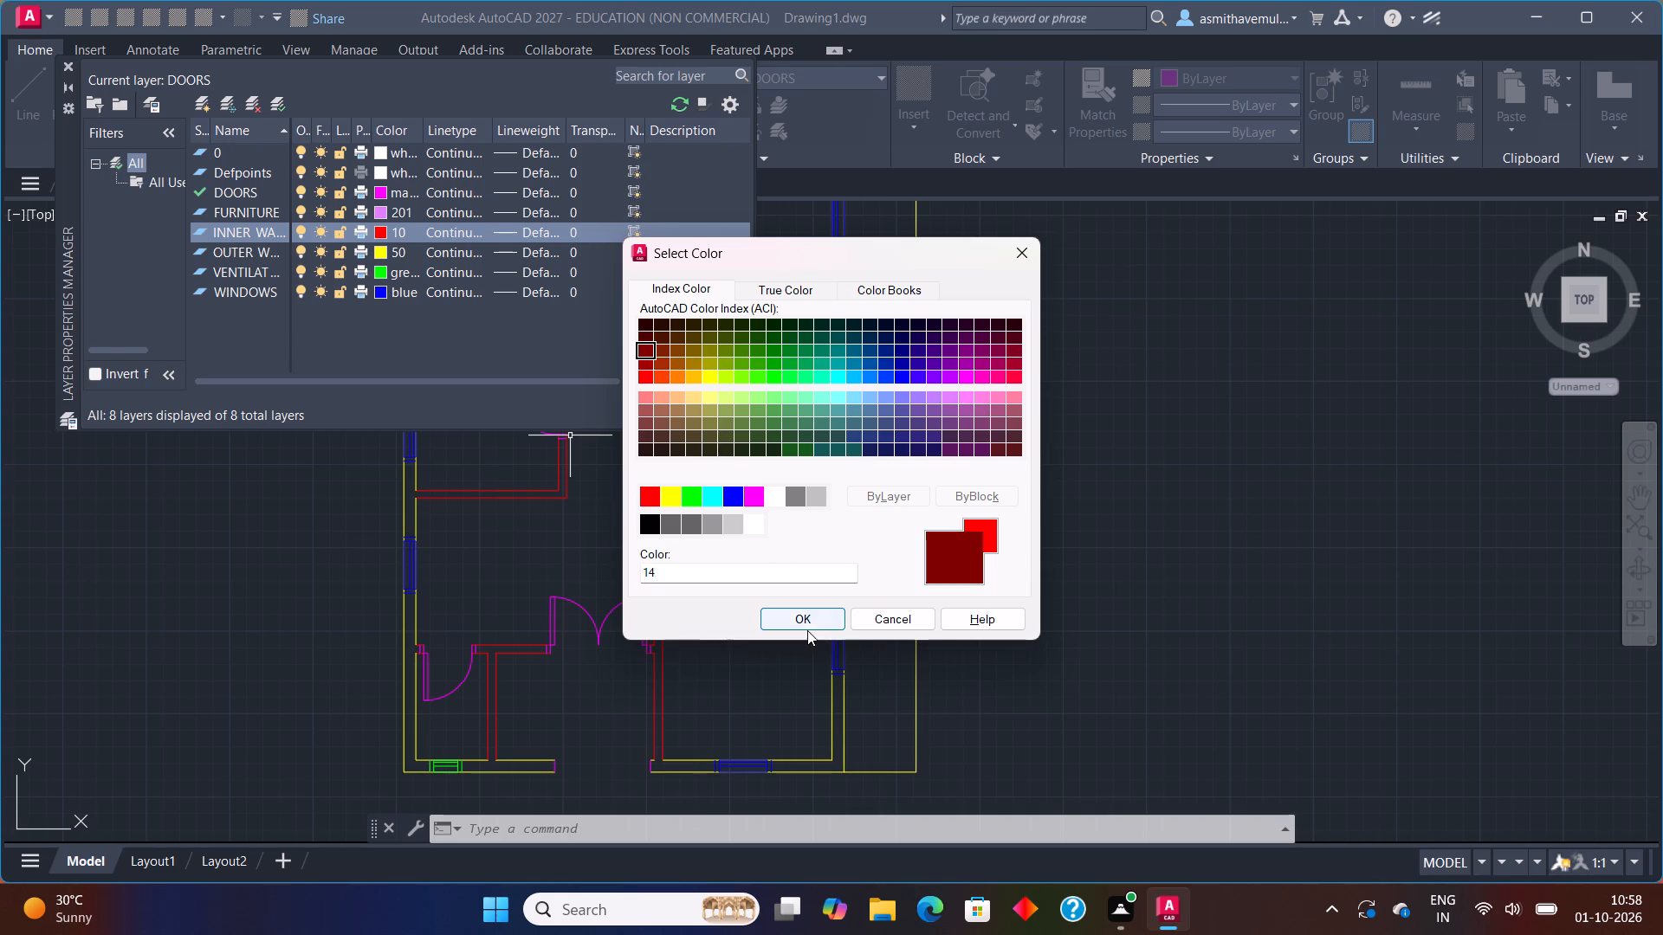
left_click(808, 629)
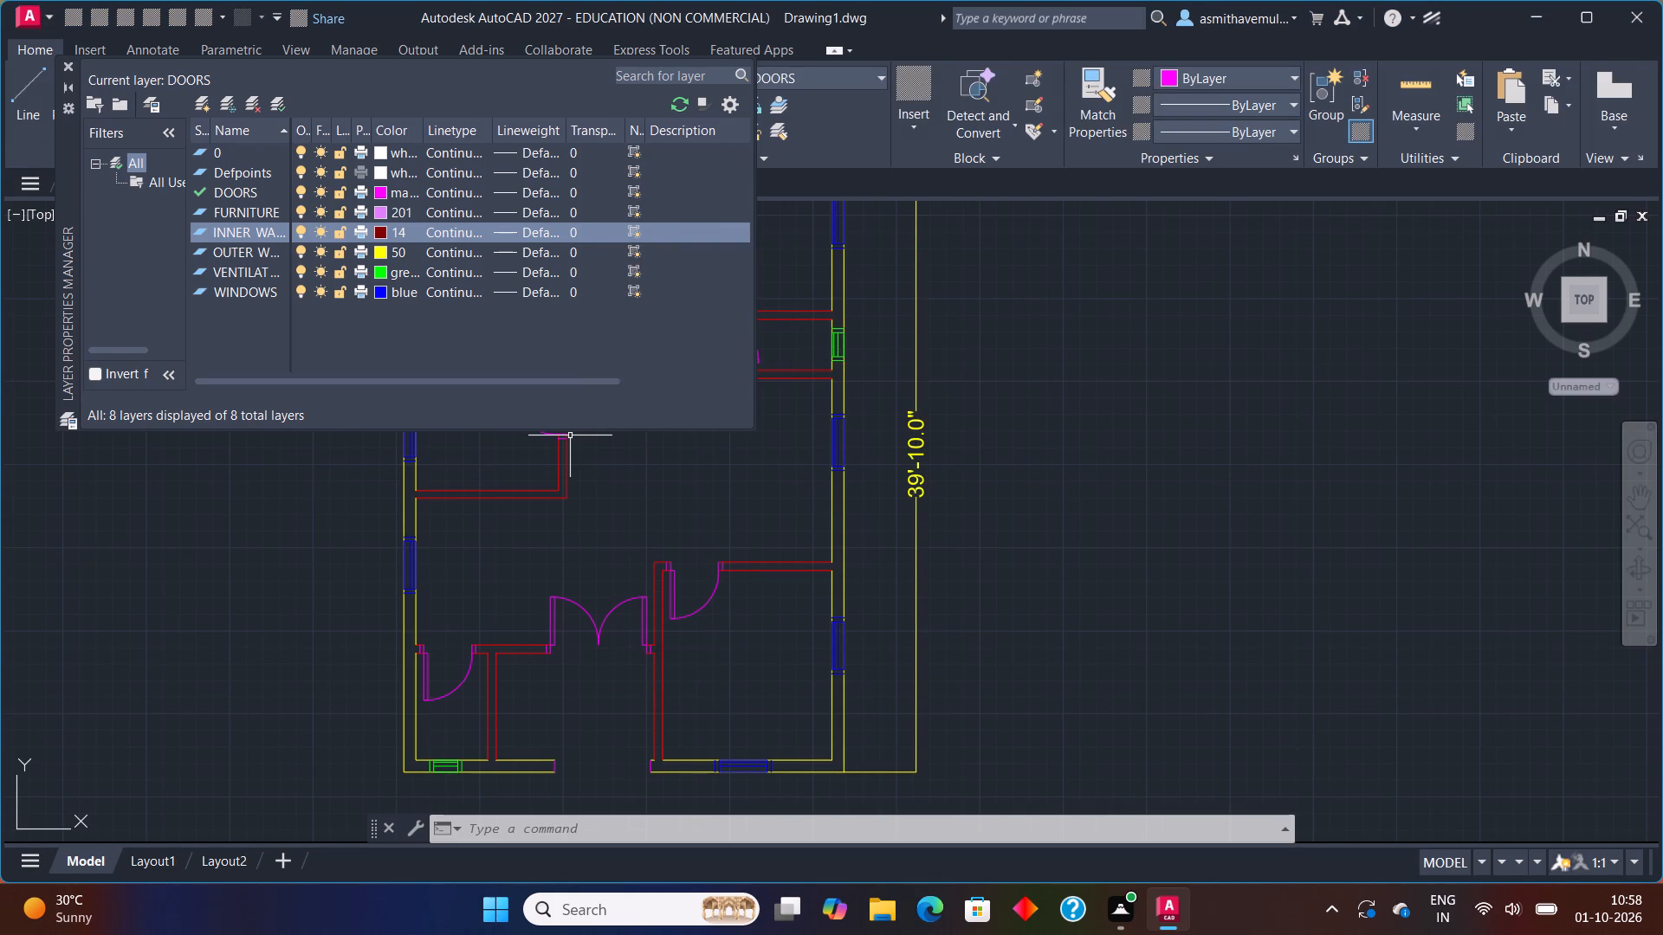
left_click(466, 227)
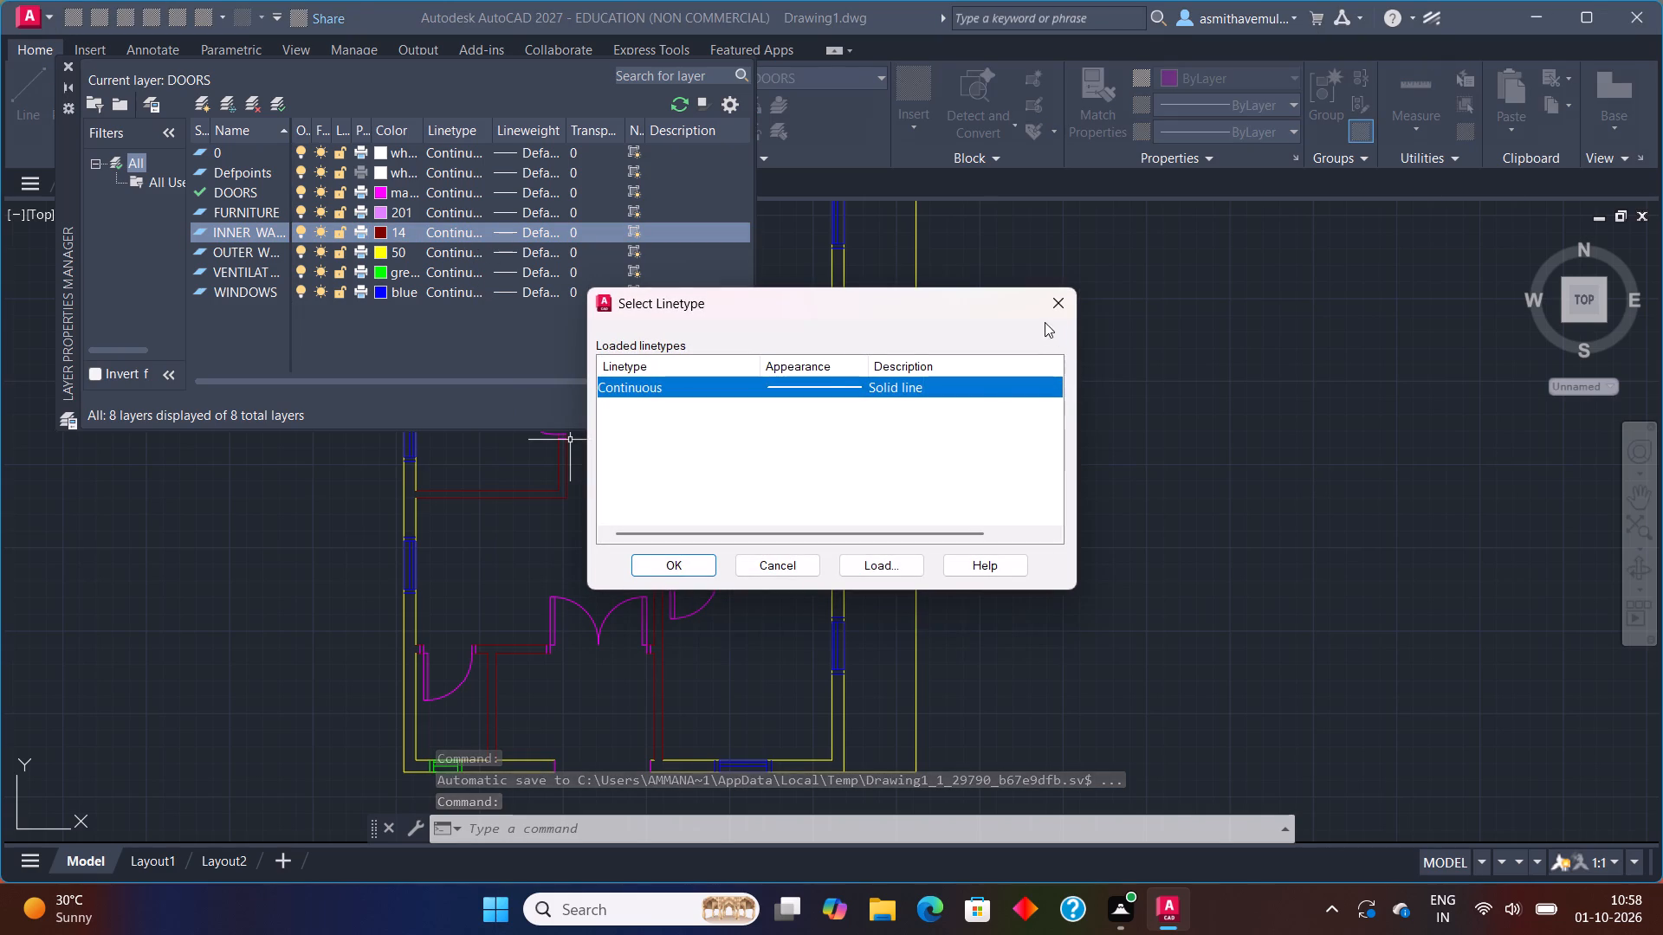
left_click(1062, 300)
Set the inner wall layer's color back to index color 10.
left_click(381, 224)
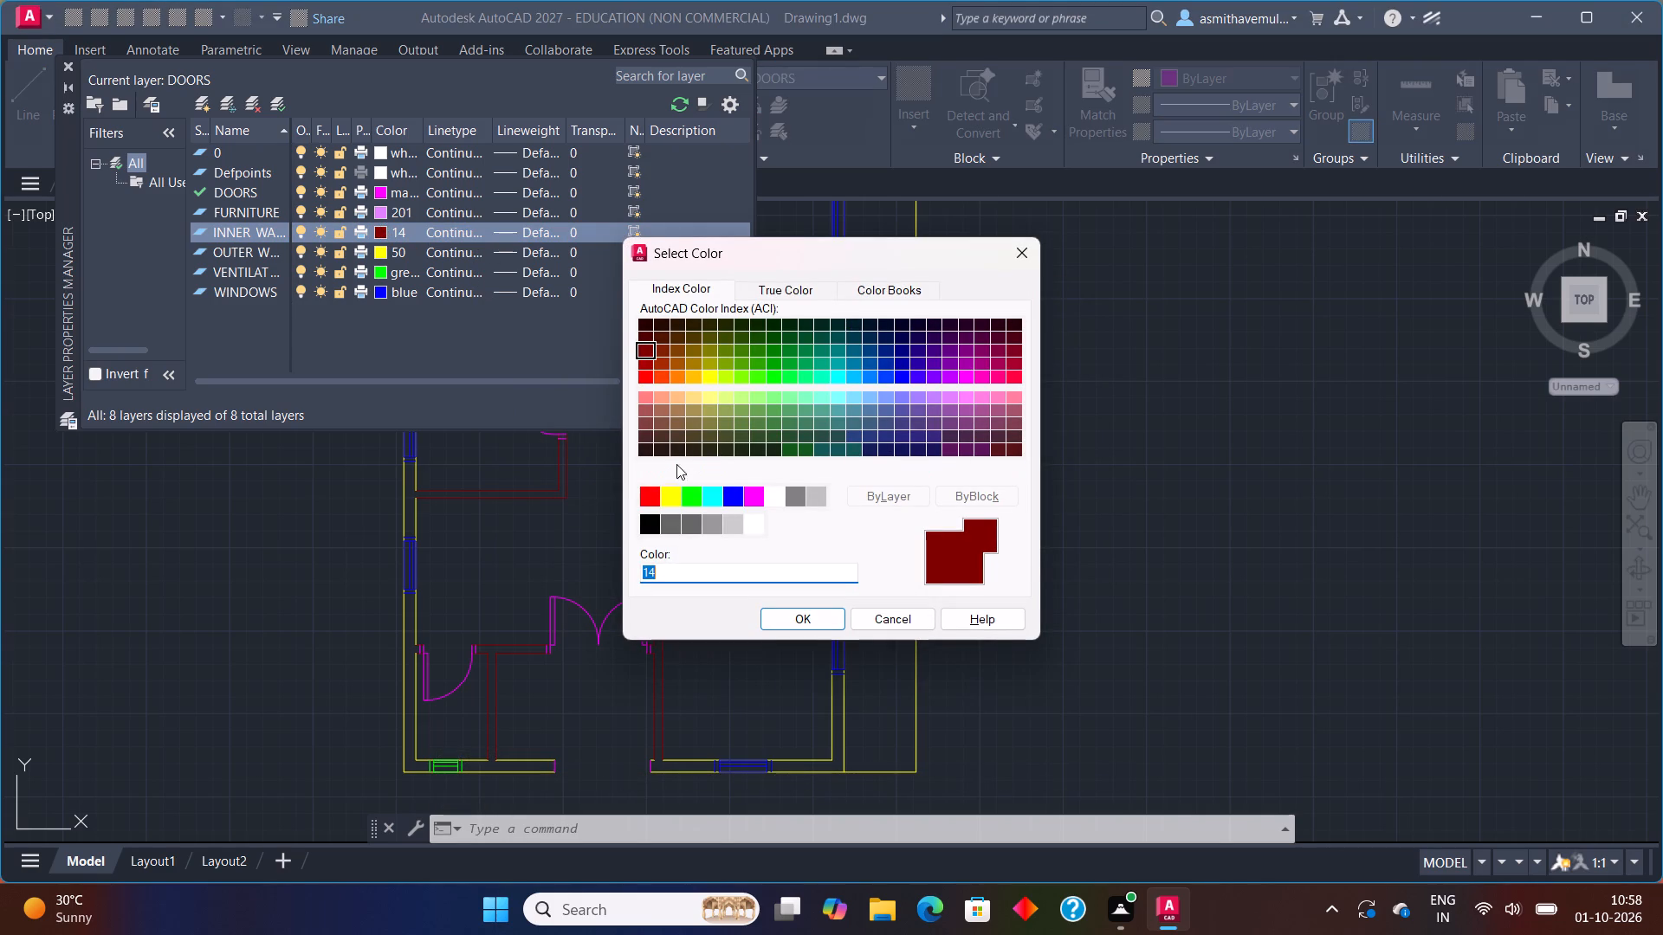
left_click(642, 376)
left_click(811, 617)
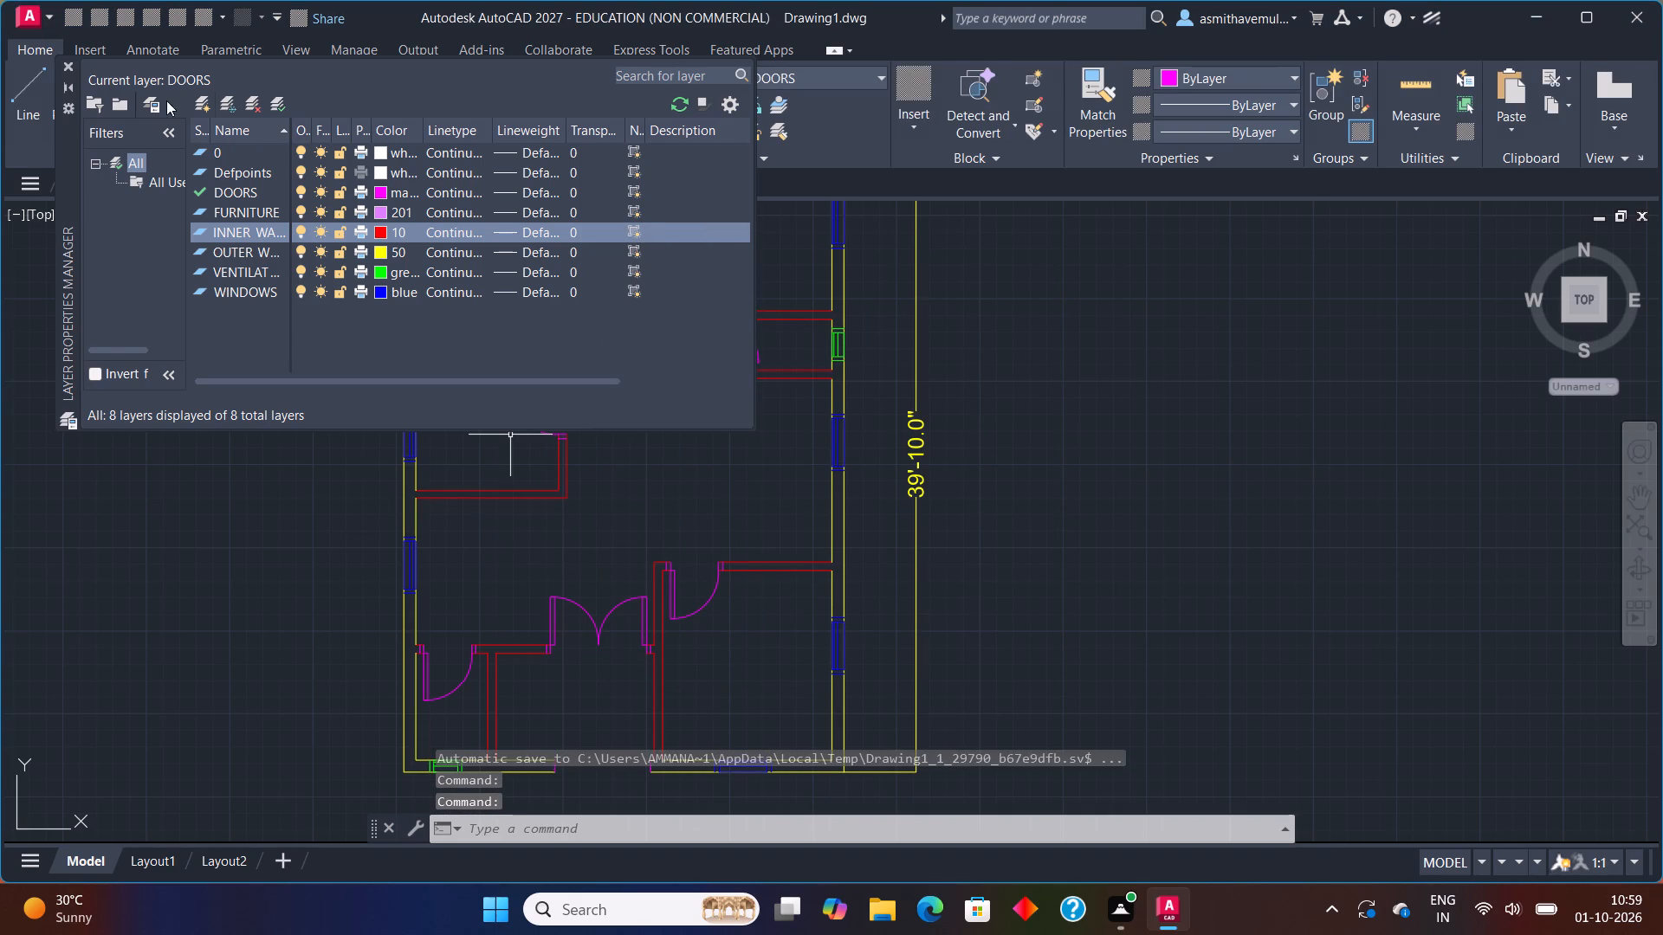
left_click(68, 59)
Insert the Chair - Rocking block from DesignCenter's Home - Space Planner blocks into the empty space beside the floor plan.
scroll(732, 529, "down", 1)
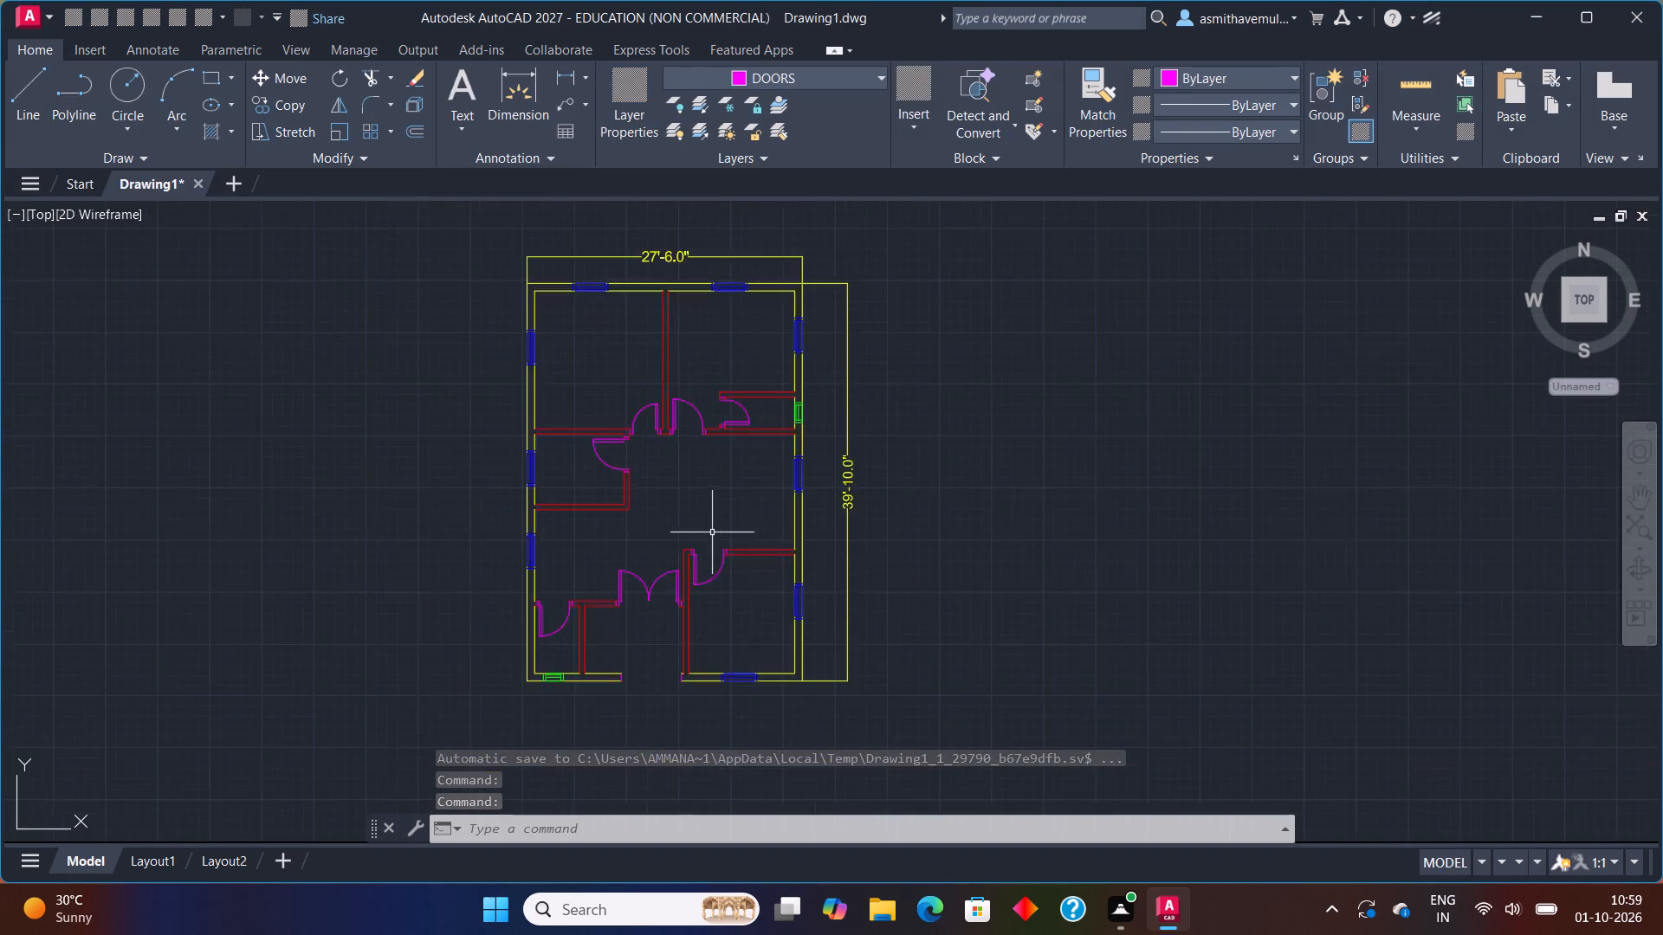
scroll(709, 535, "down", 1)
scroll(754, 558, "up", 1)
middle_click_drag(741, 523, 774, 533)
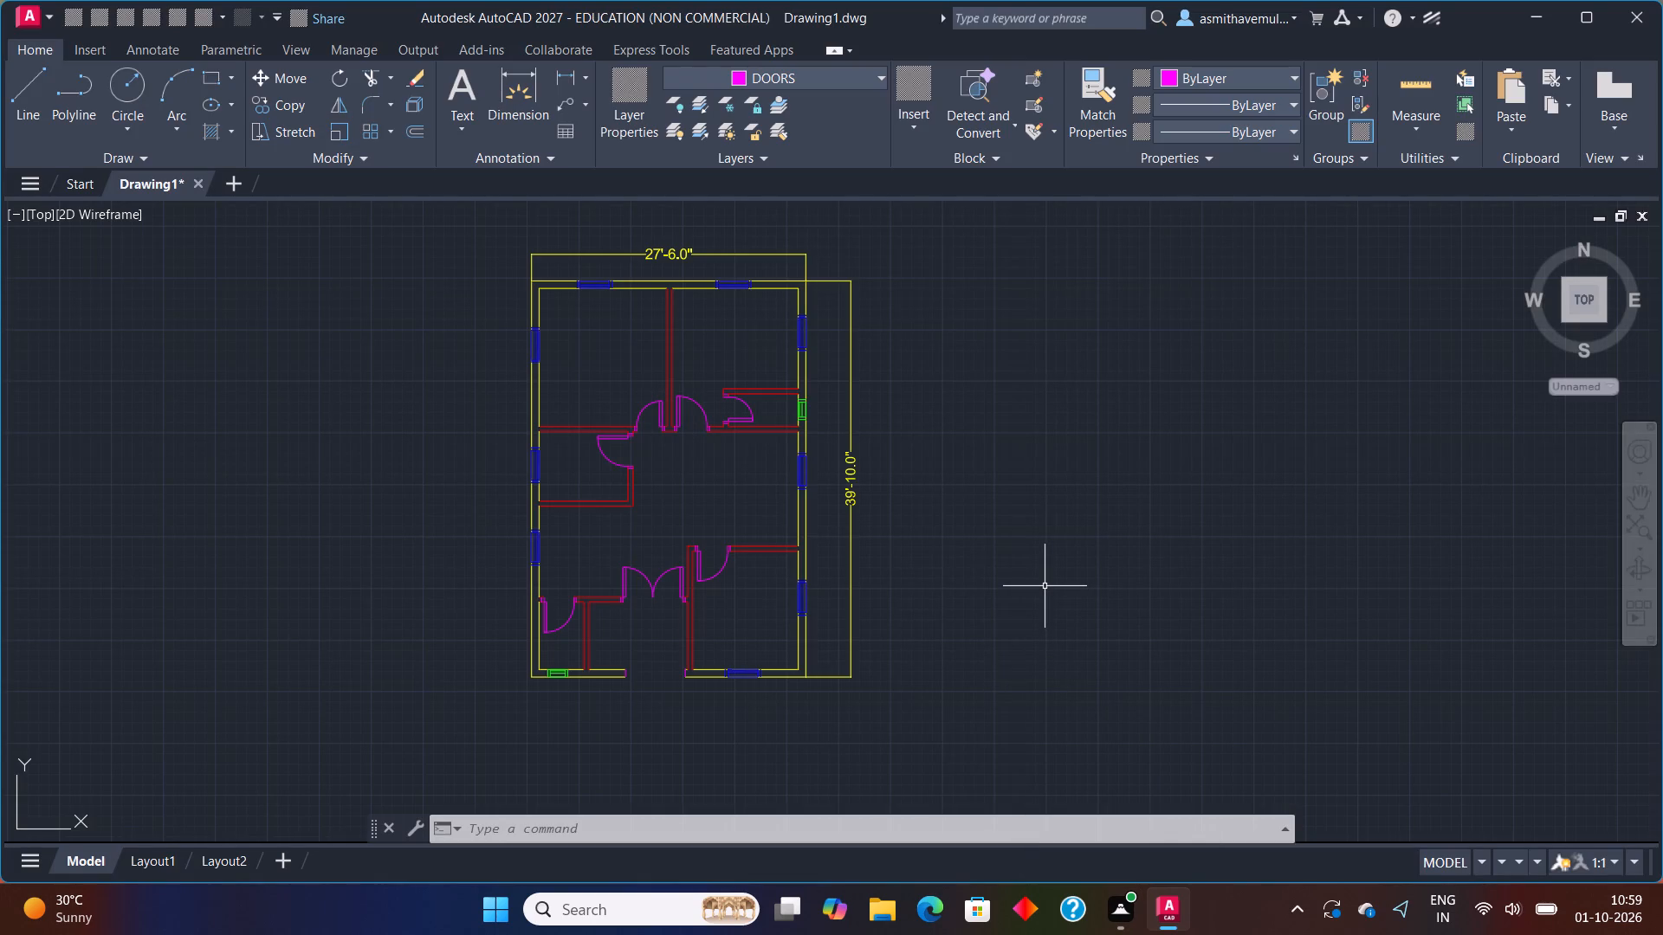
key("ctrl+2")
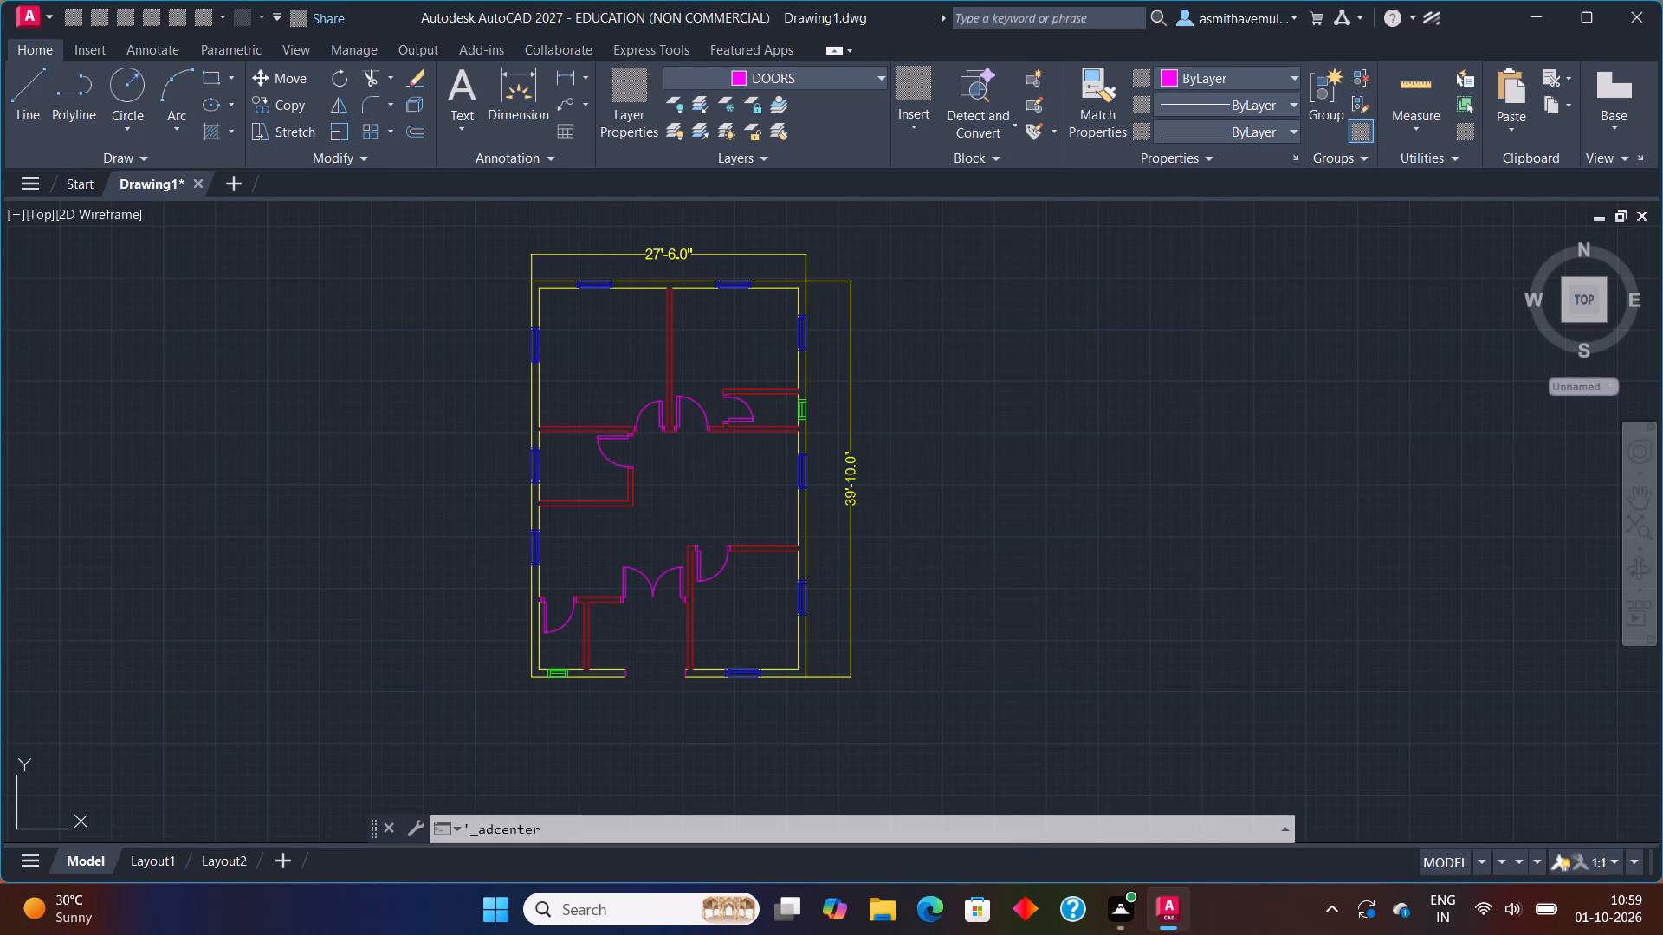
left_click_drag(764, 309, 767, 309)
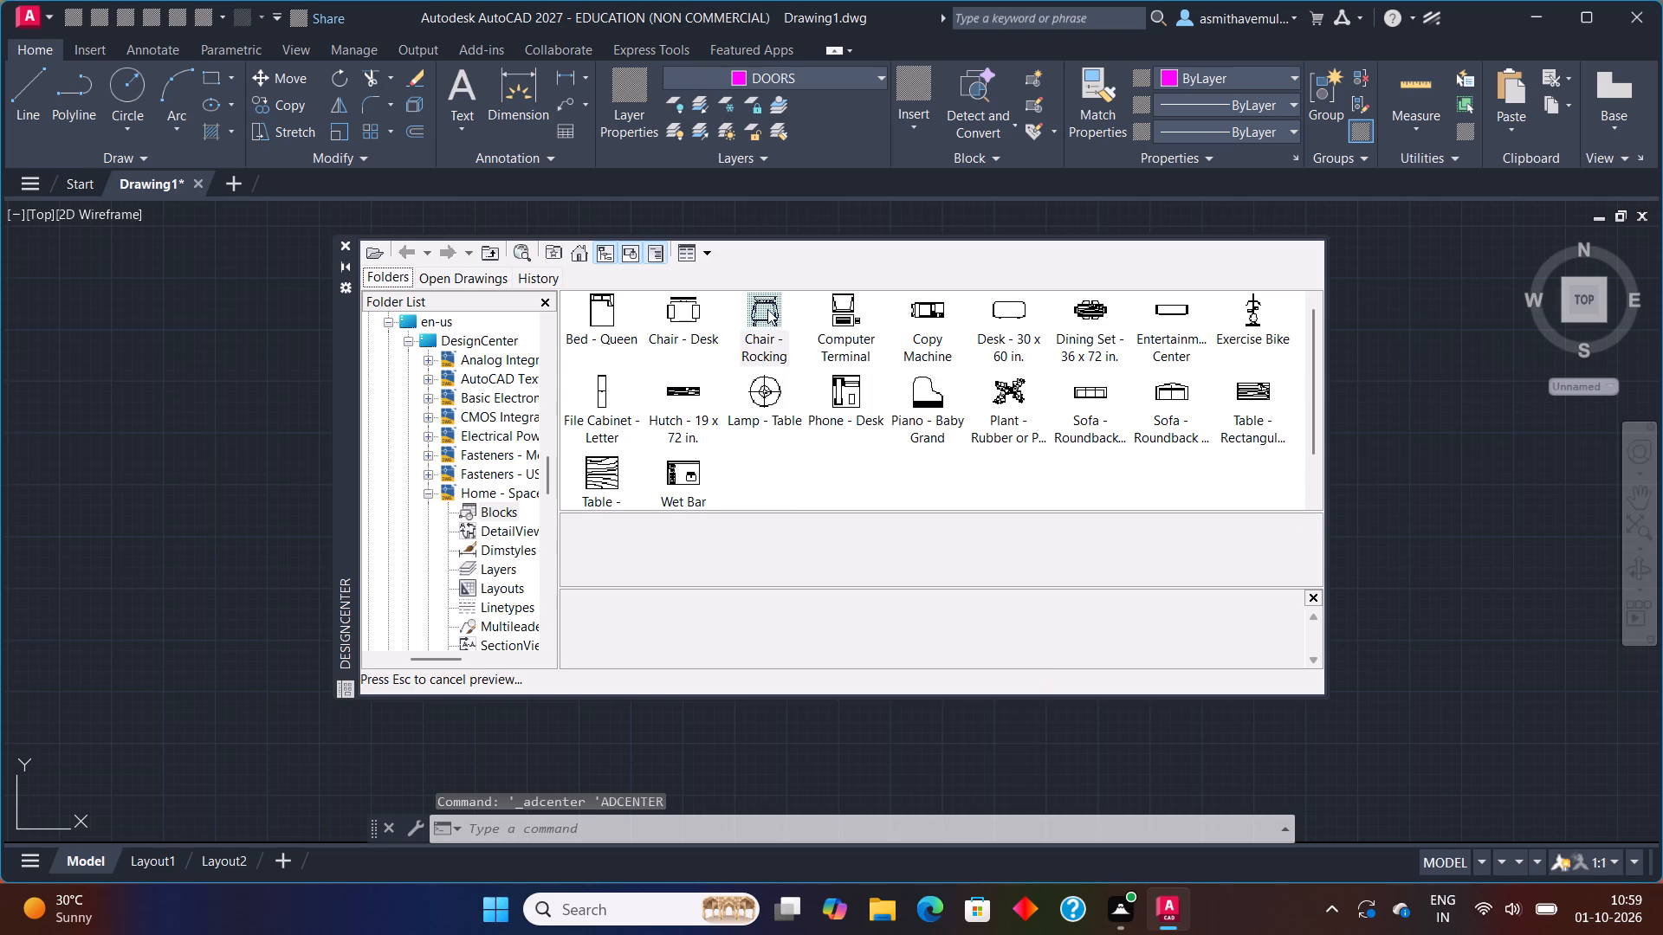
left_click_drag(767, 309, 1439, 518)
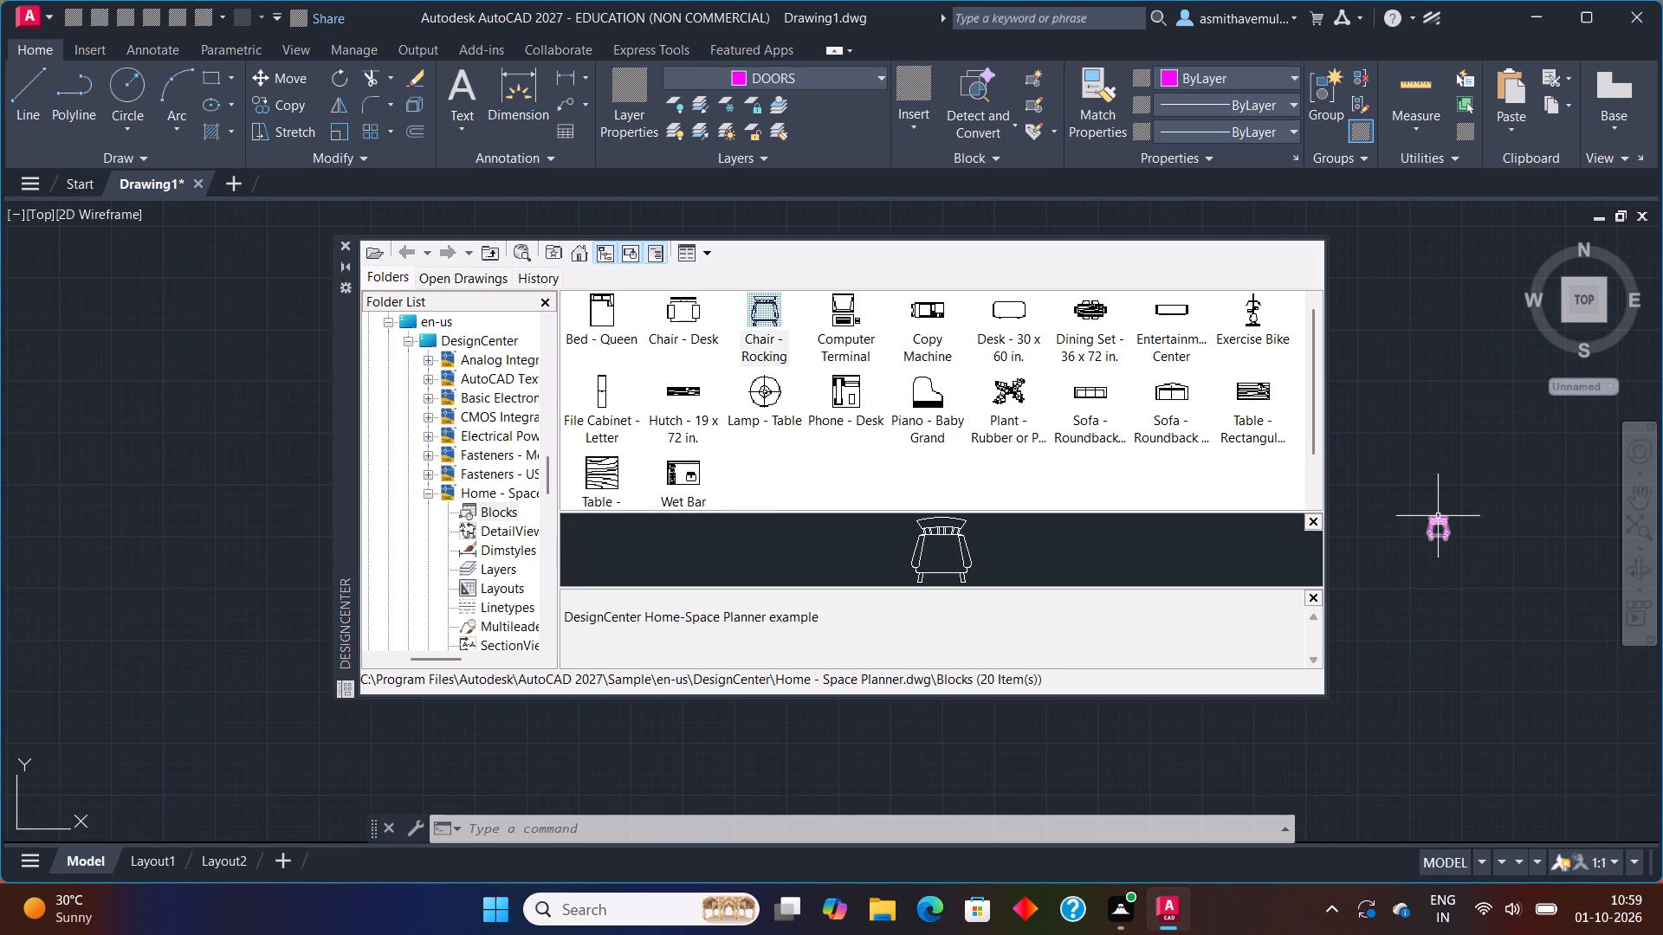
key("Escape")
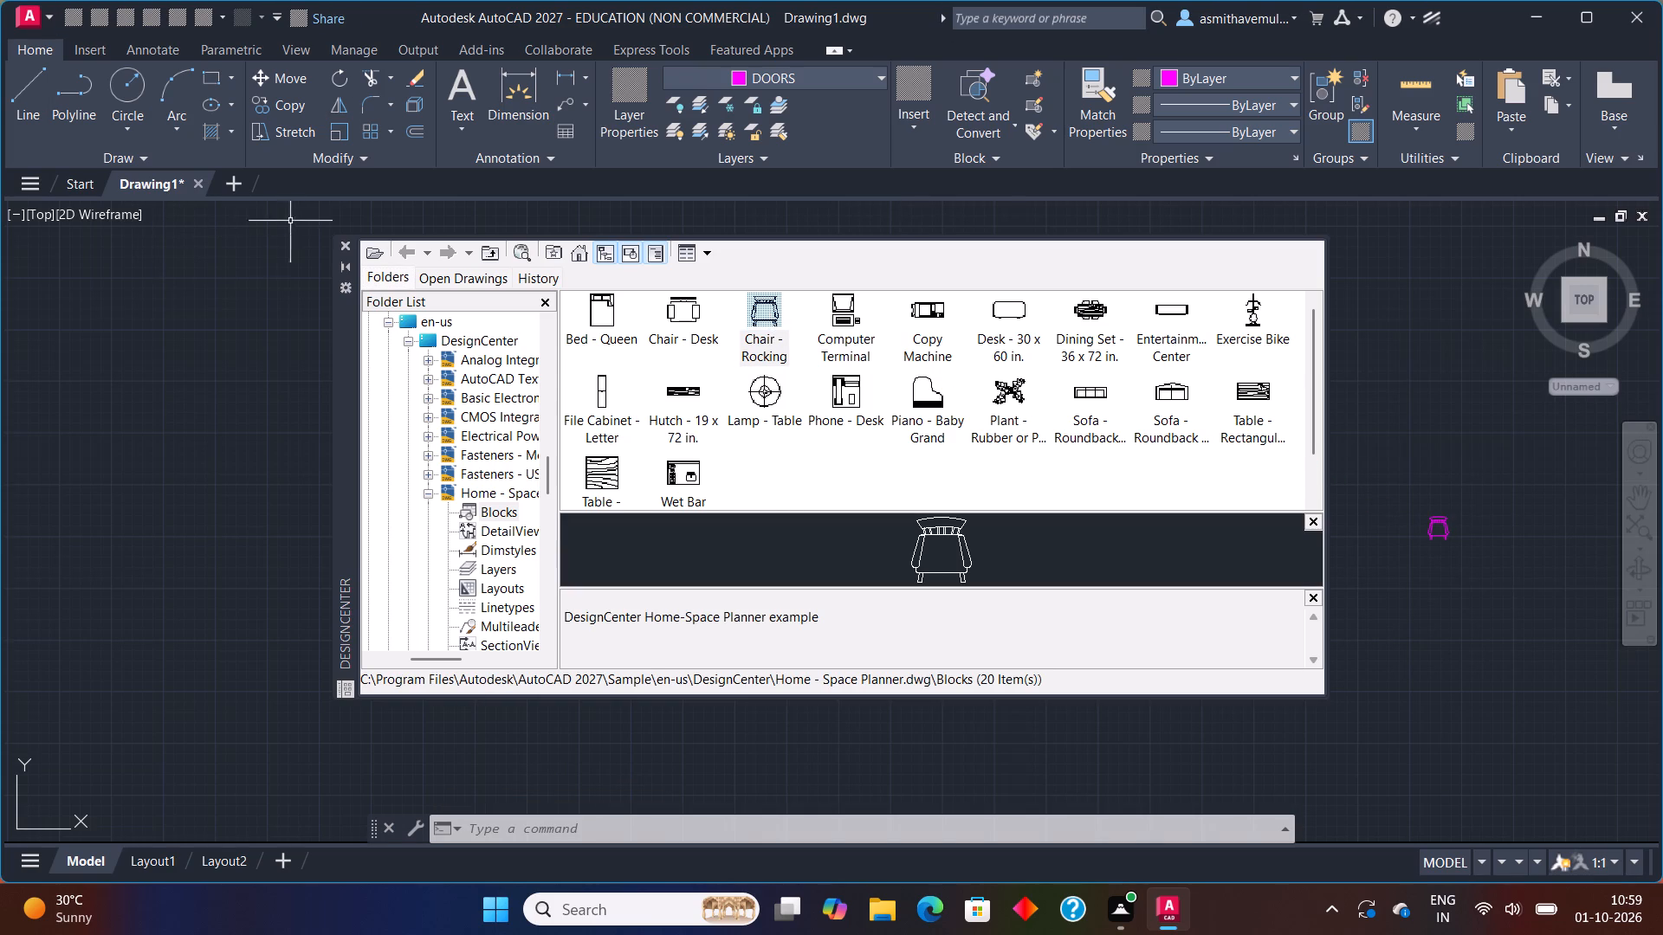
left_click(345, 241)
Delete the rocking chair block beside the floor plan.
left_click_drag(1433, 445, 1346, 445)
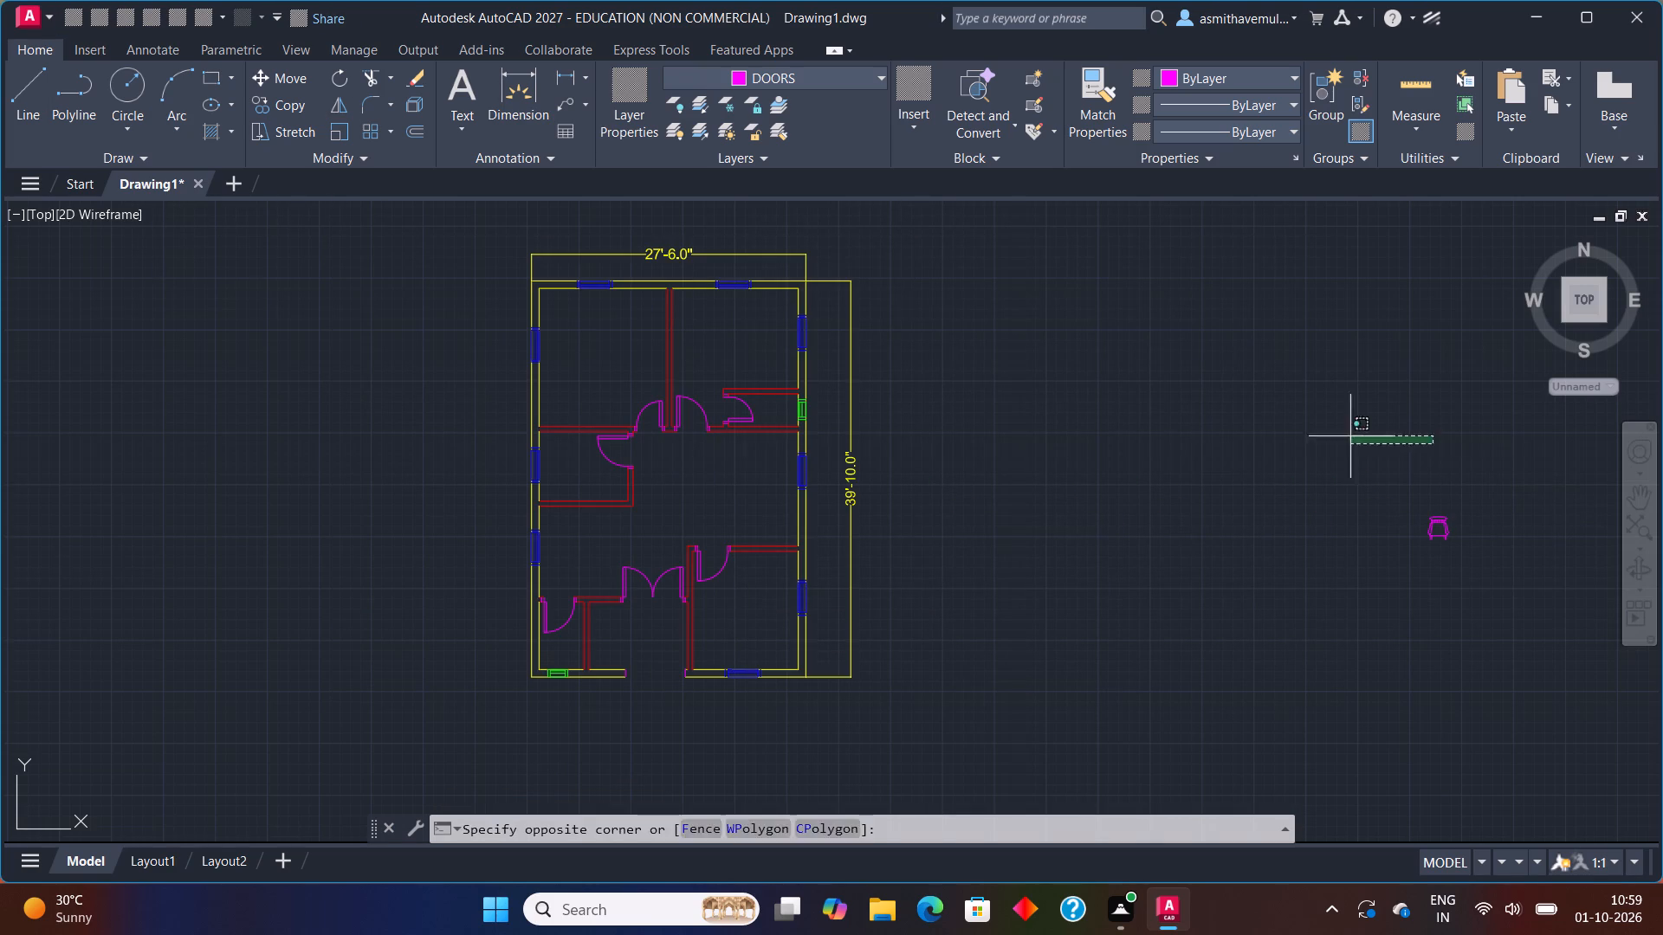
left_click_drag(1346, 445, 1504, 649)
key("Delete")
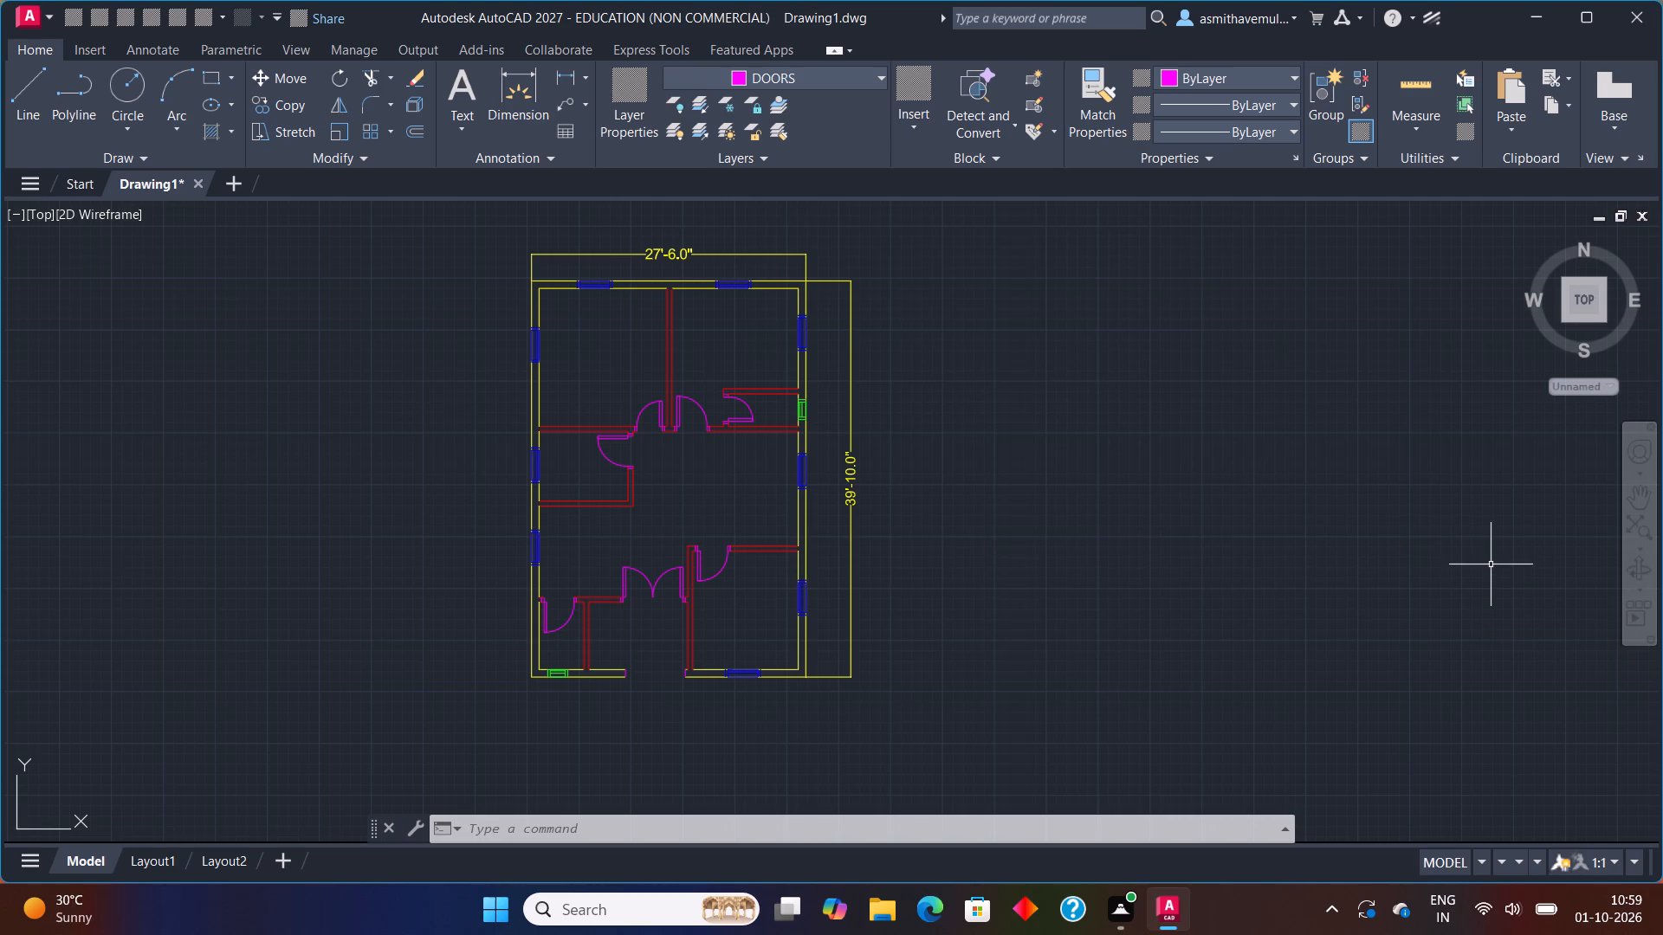
Make FURNITURE the current layer.
key("l")
key("a")
key("Return")
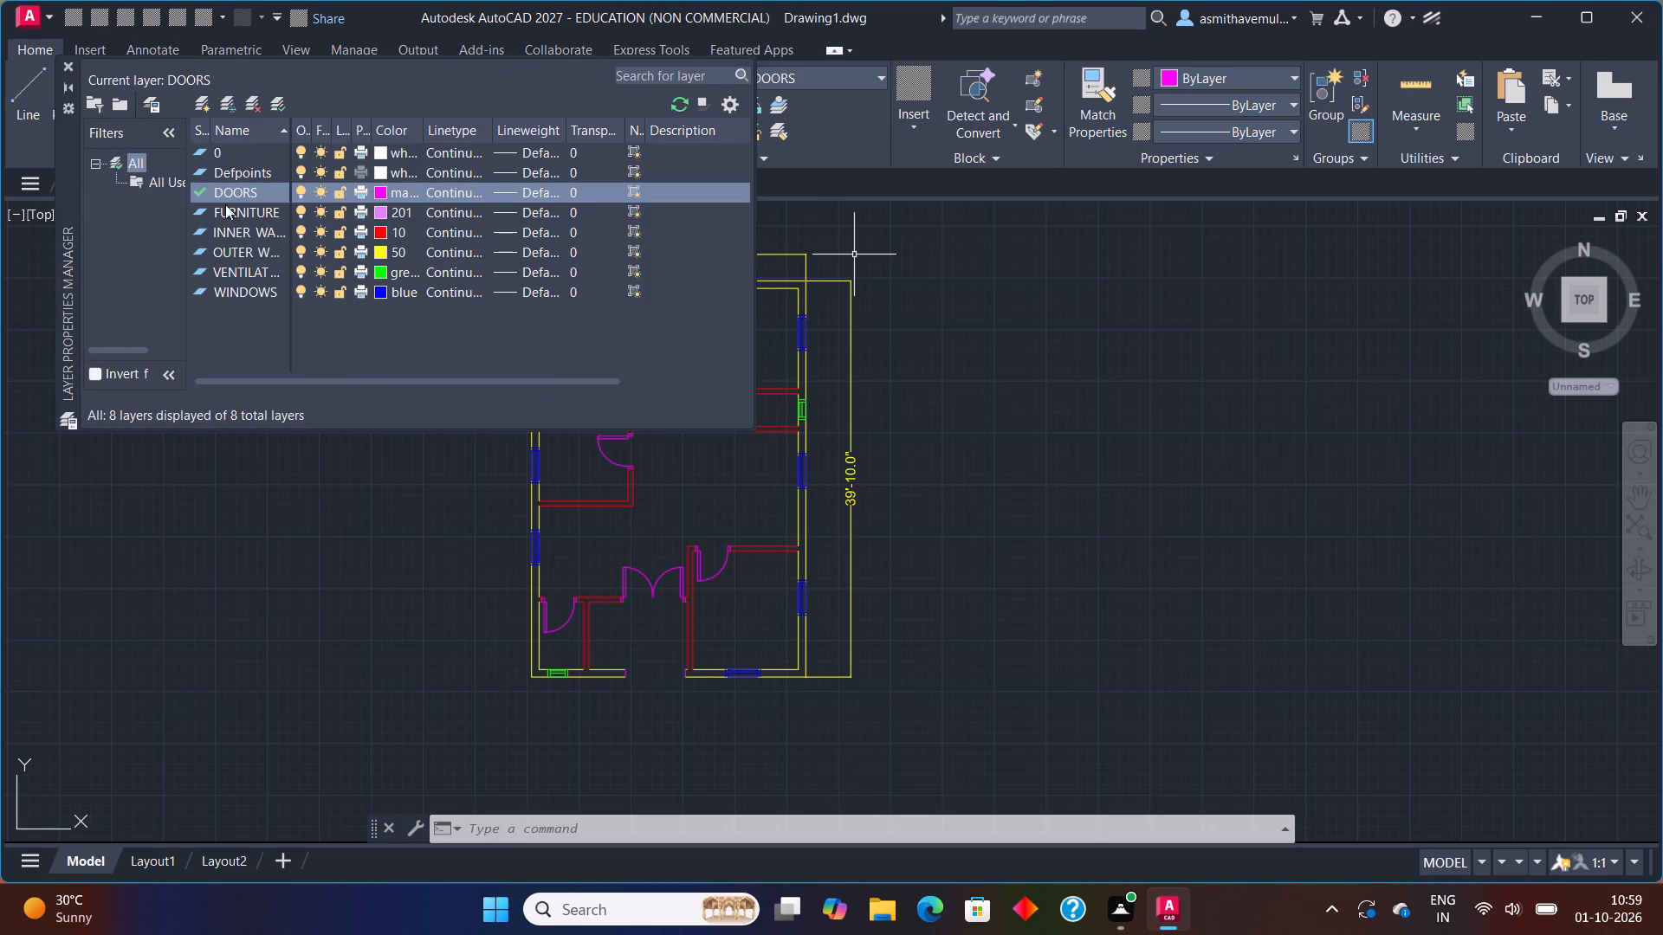
left_click(239, 199)
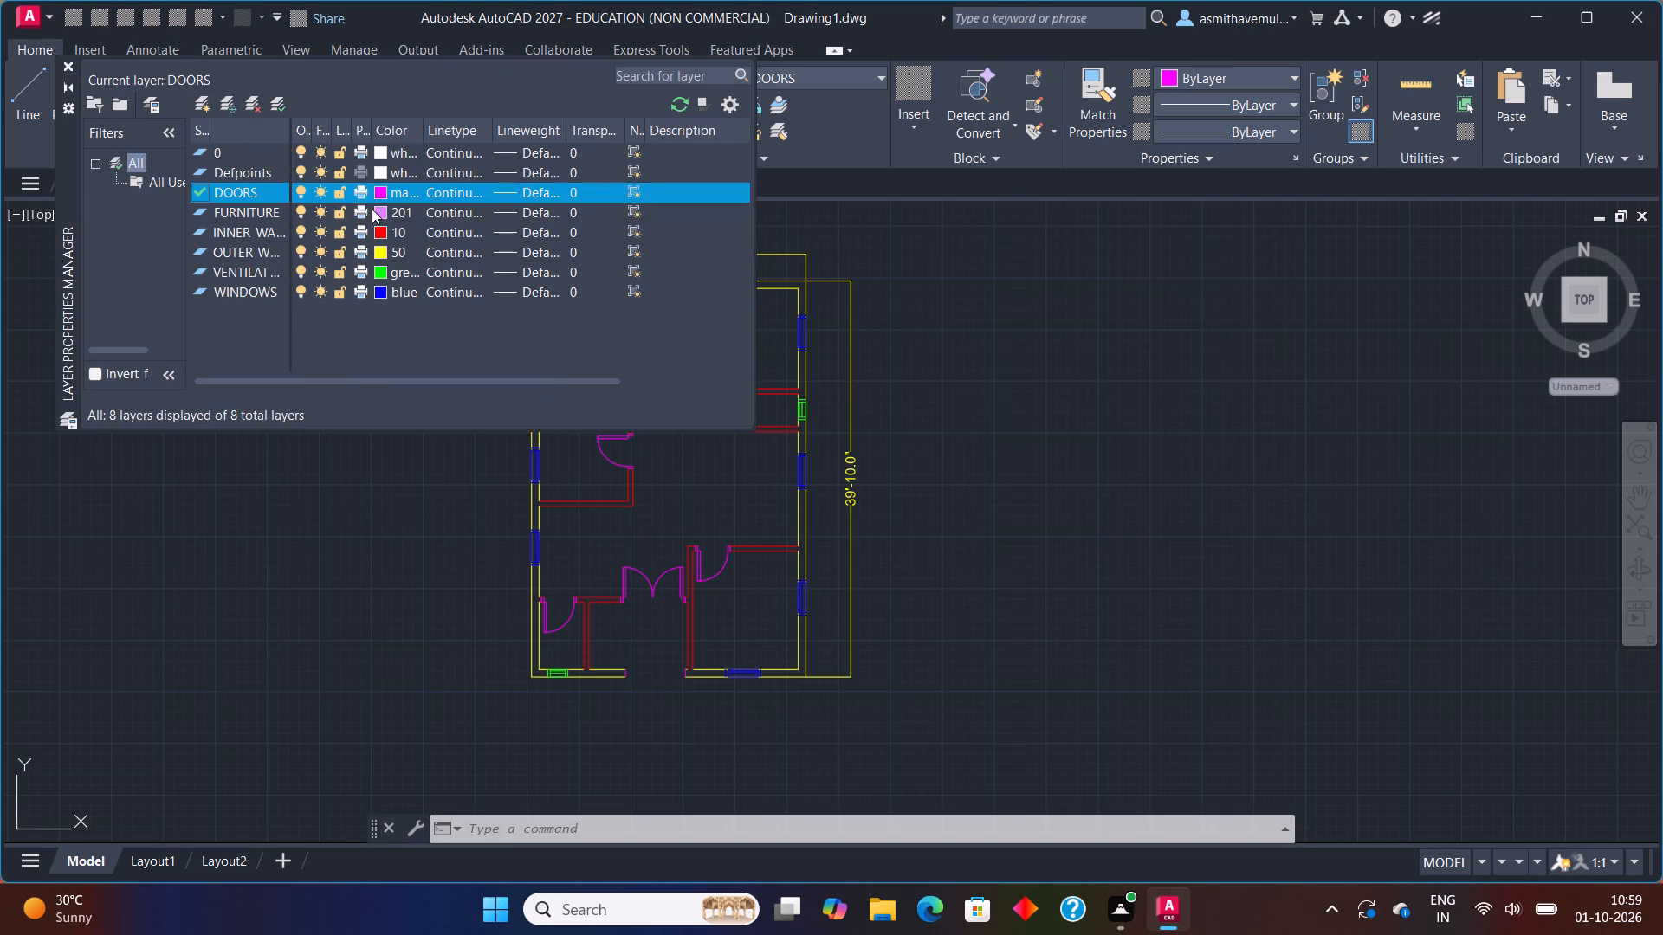
left_click(379, 210)
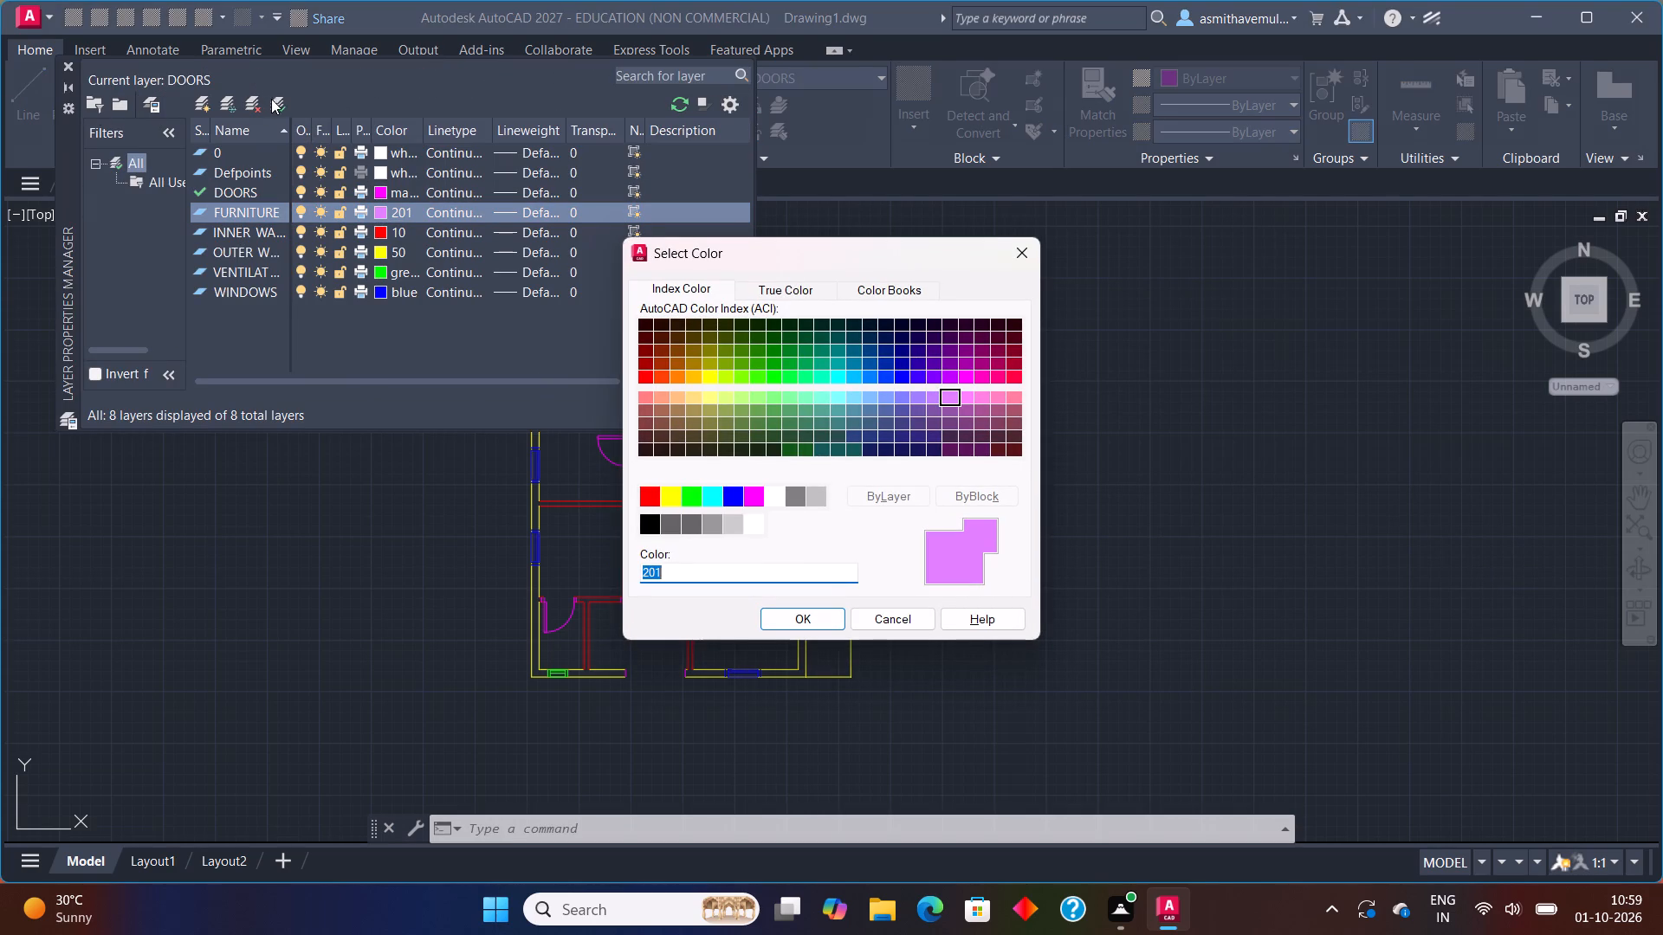
left_click(273, 99)
left_click(1018, 248)
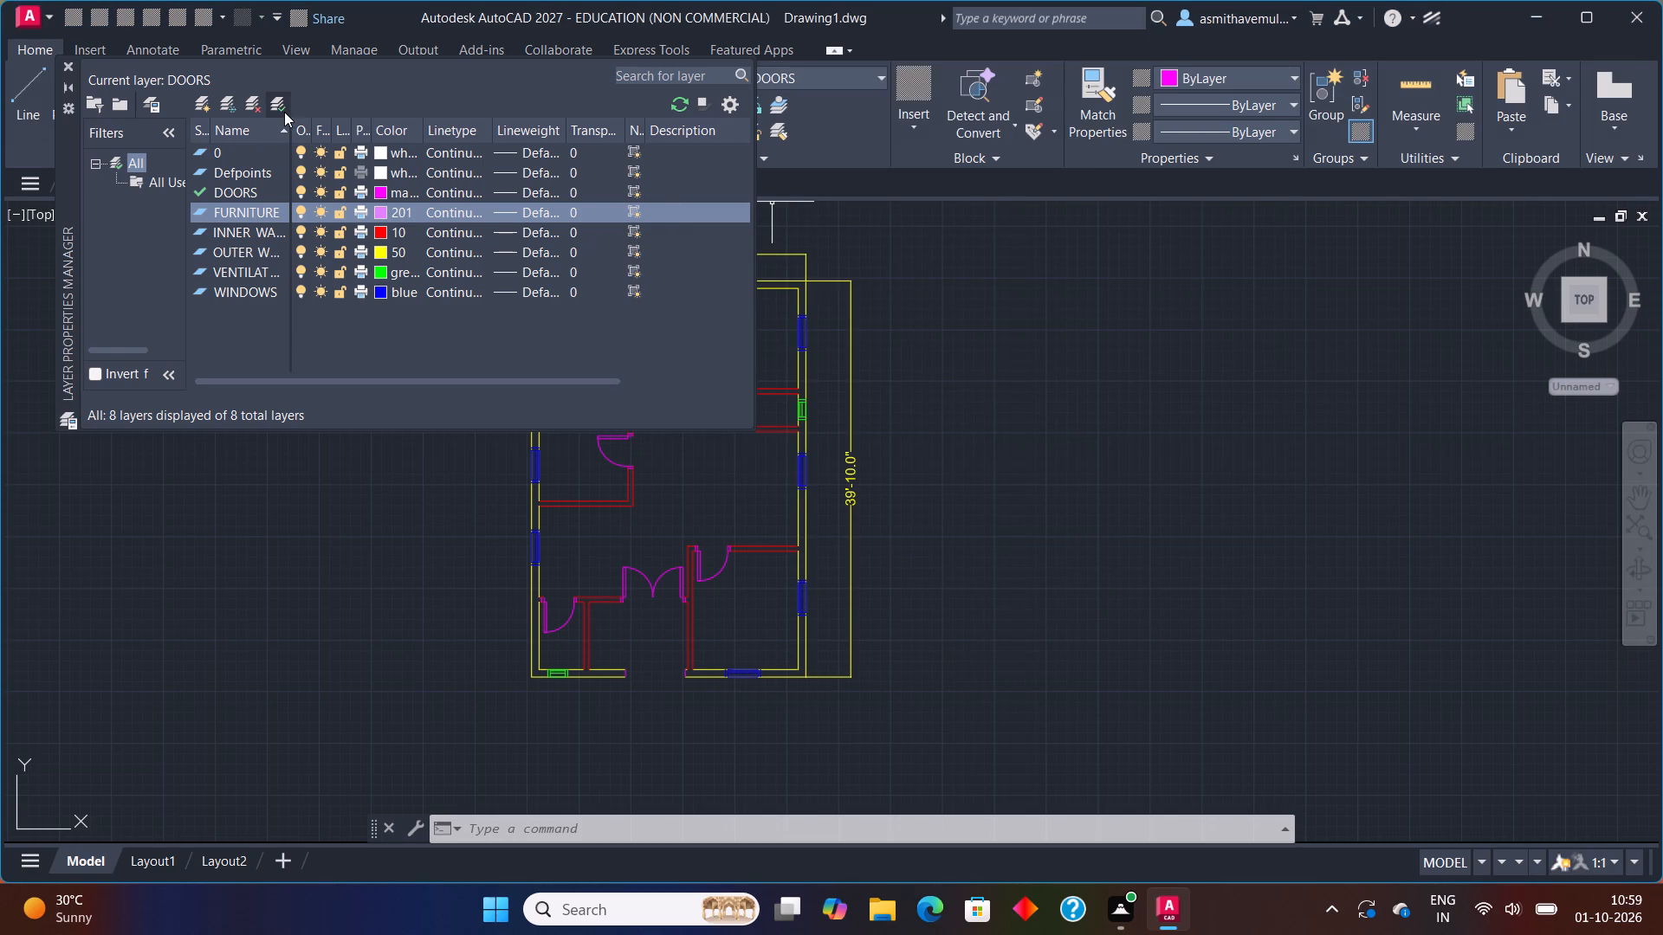
left_click(281, 102)
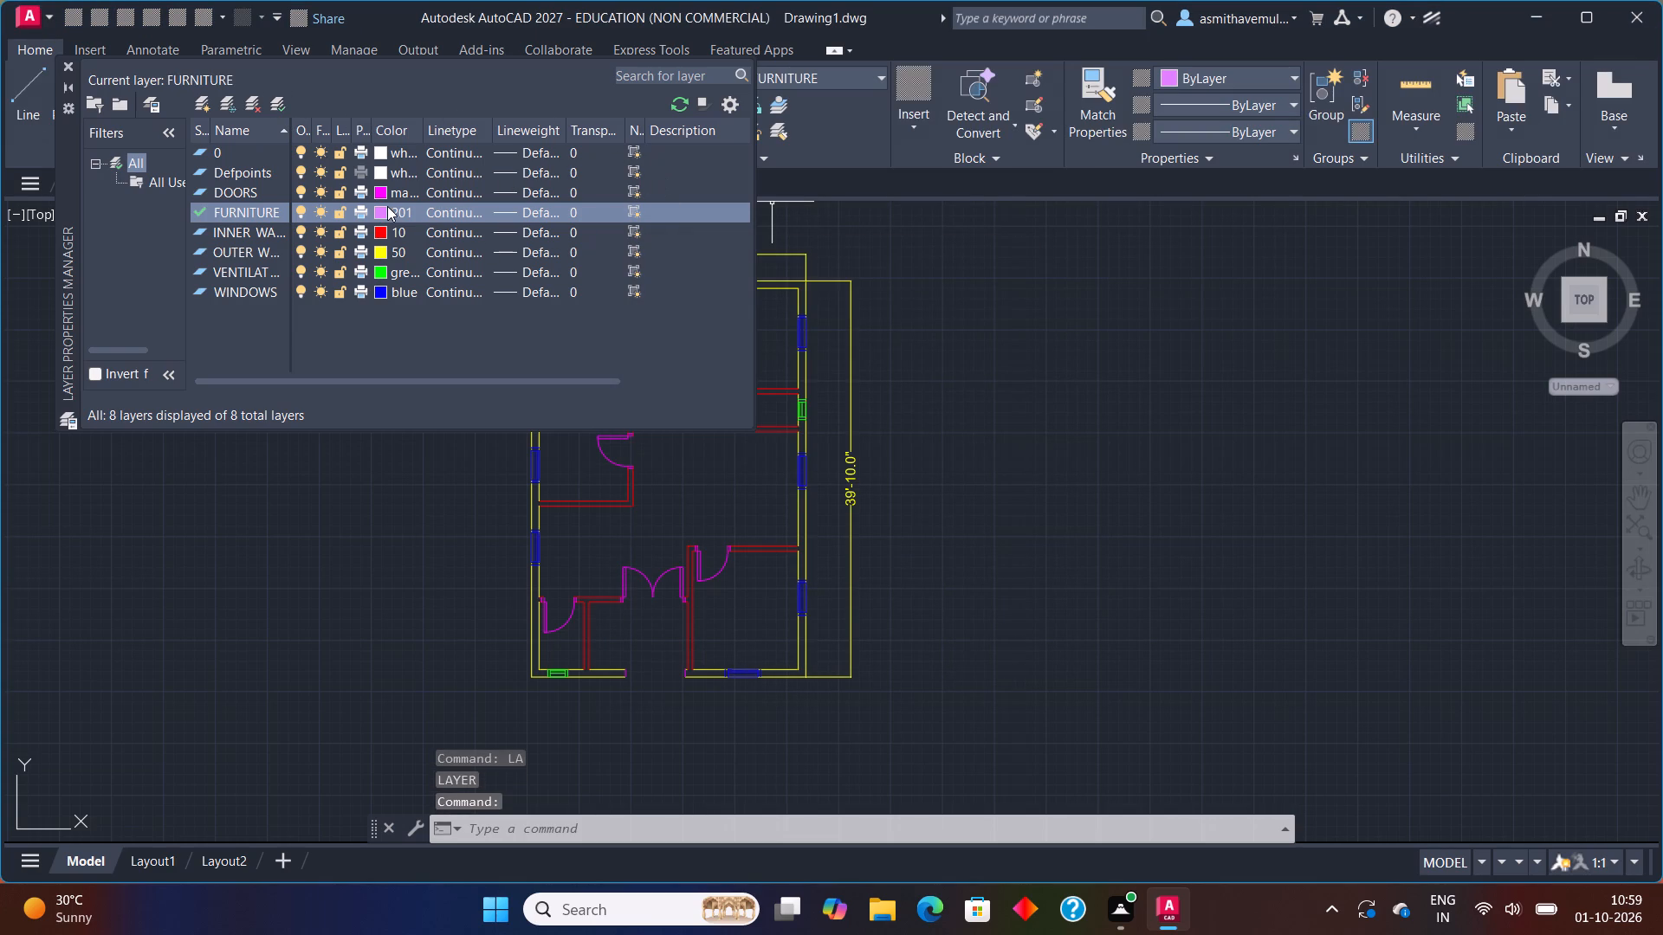
Set the FURNITURE layer's color to index color 110 and close the layer manager.
left_click(387, 206)
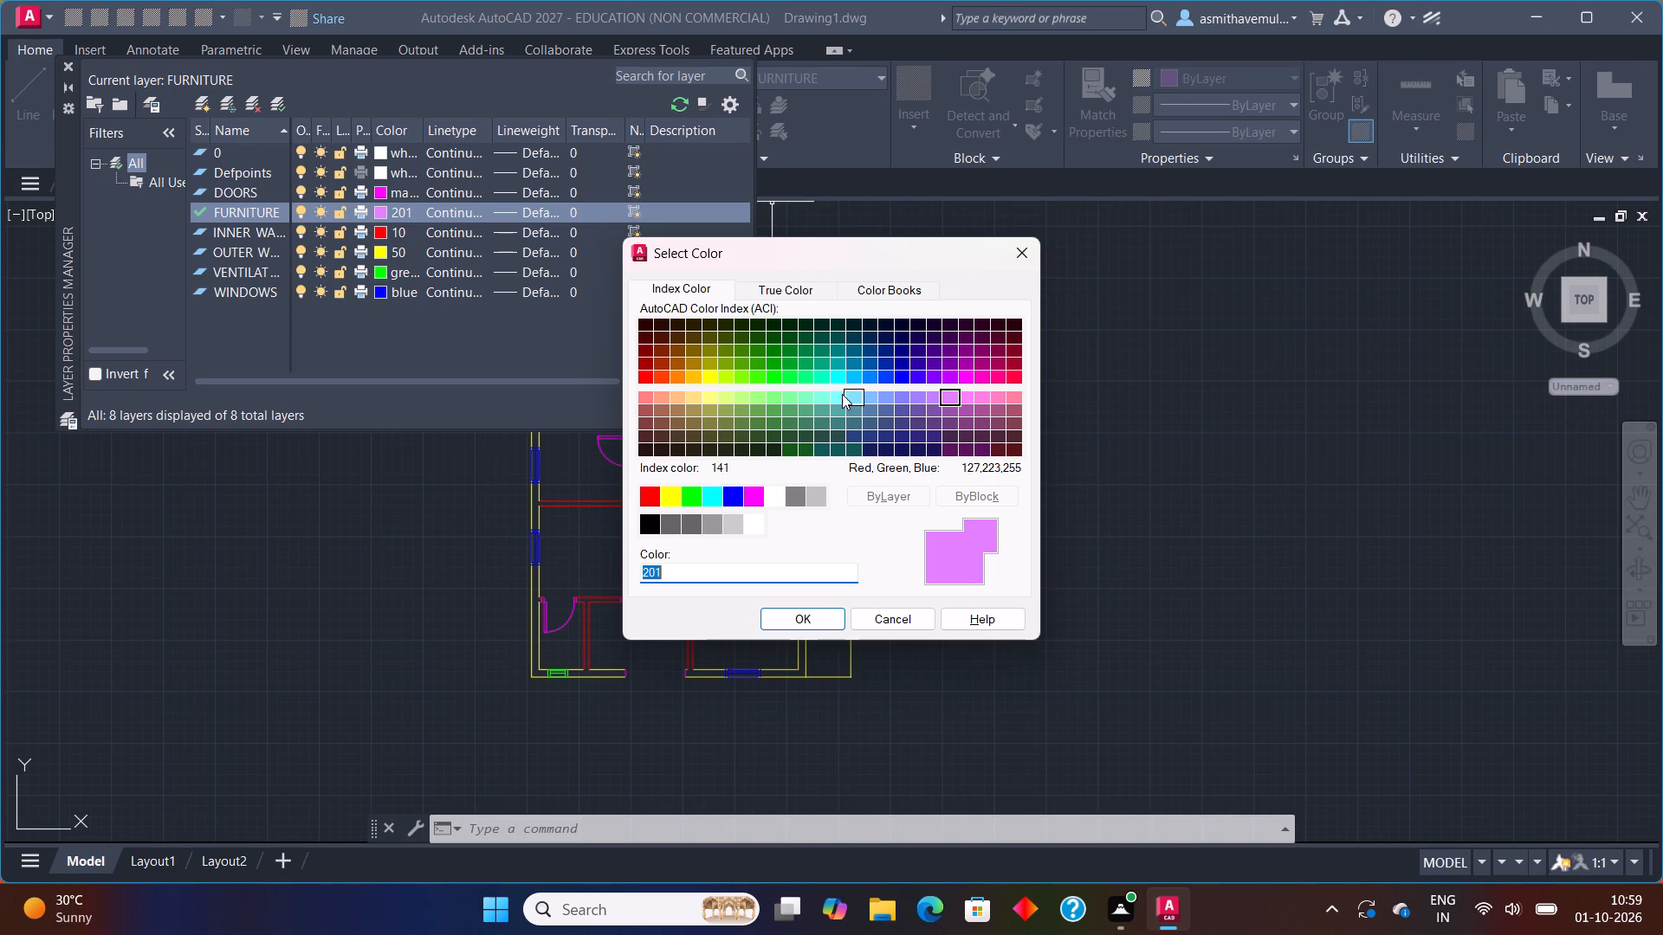
left_click(794, 410)
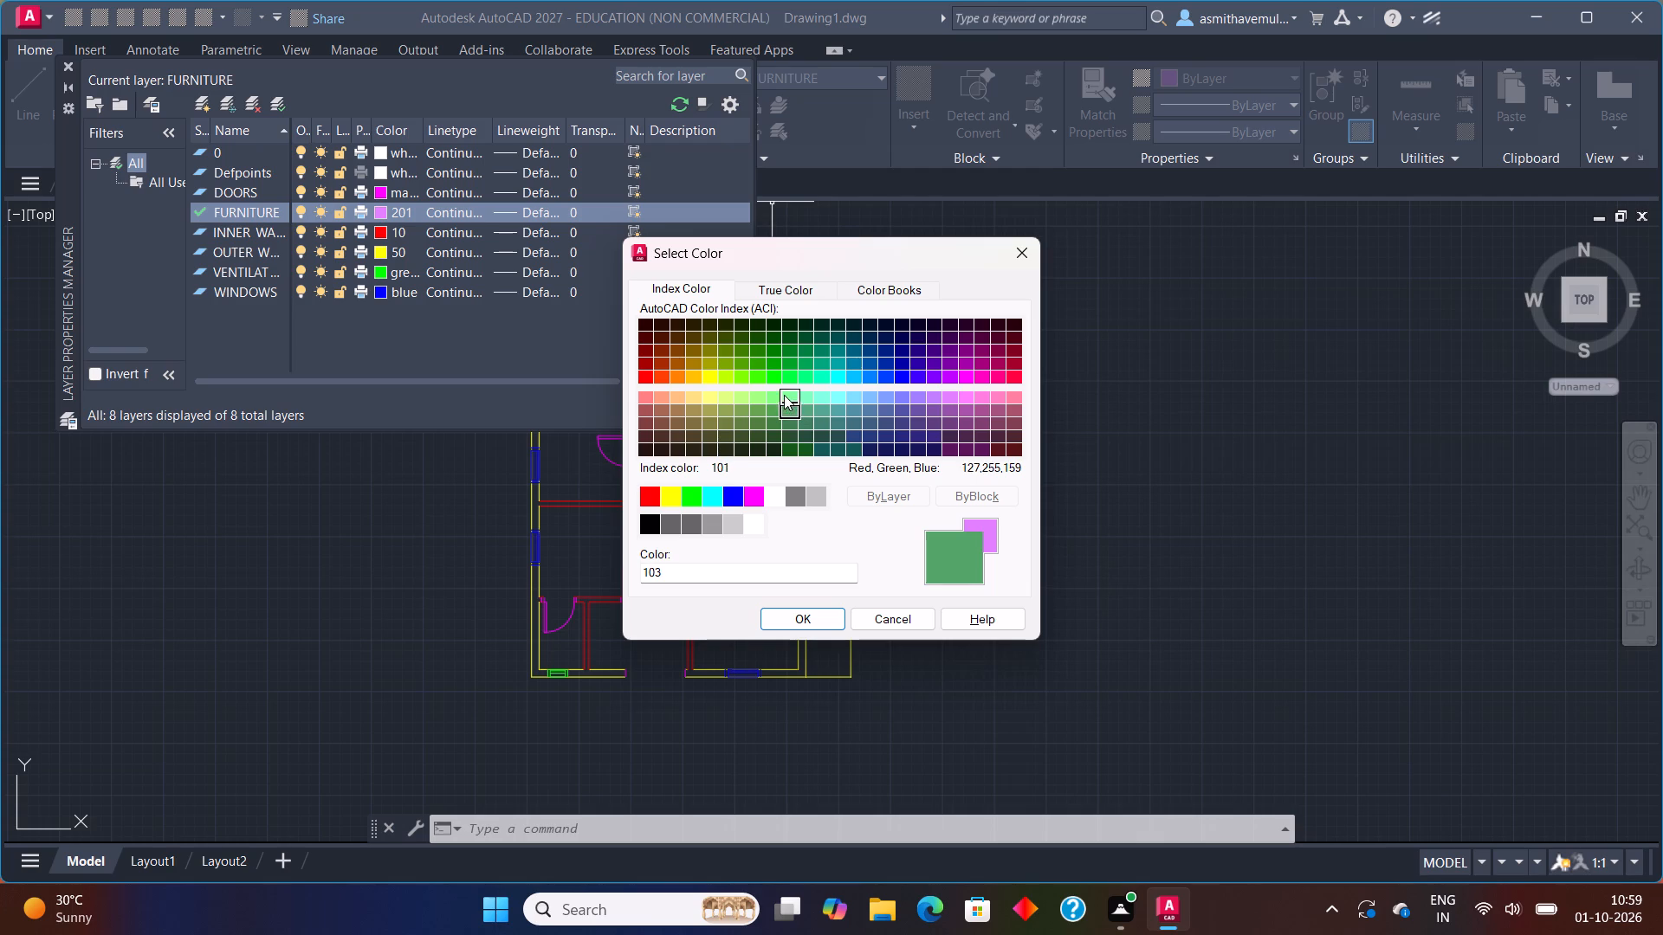
left_click(775, 362)
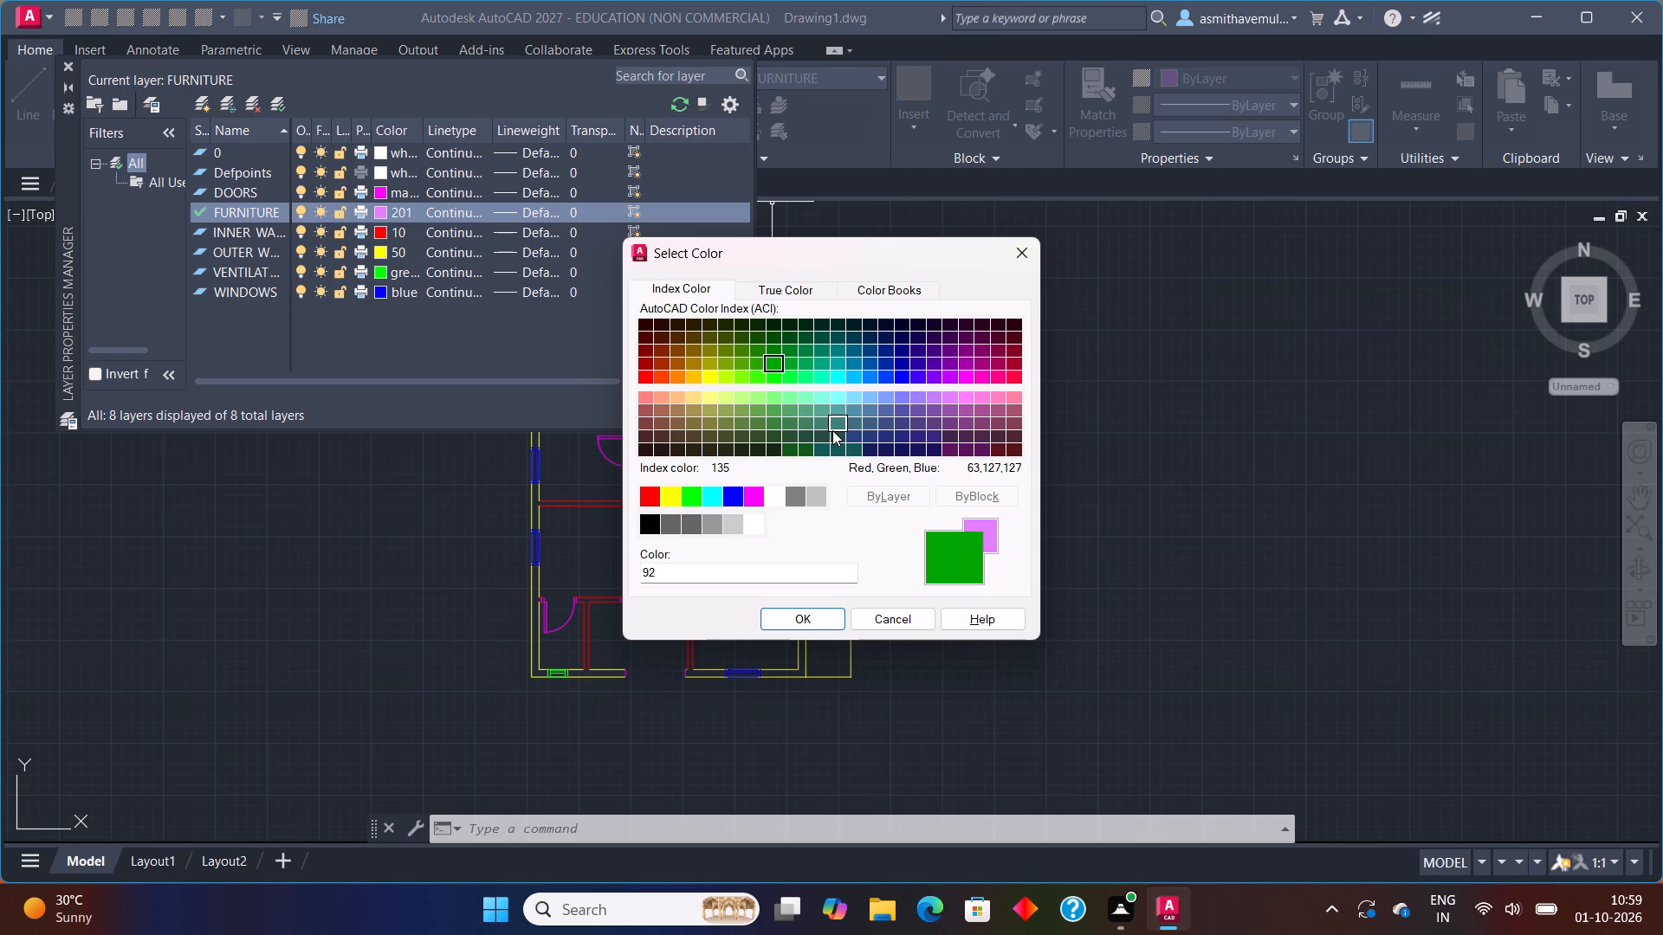
left_click(775, 332)
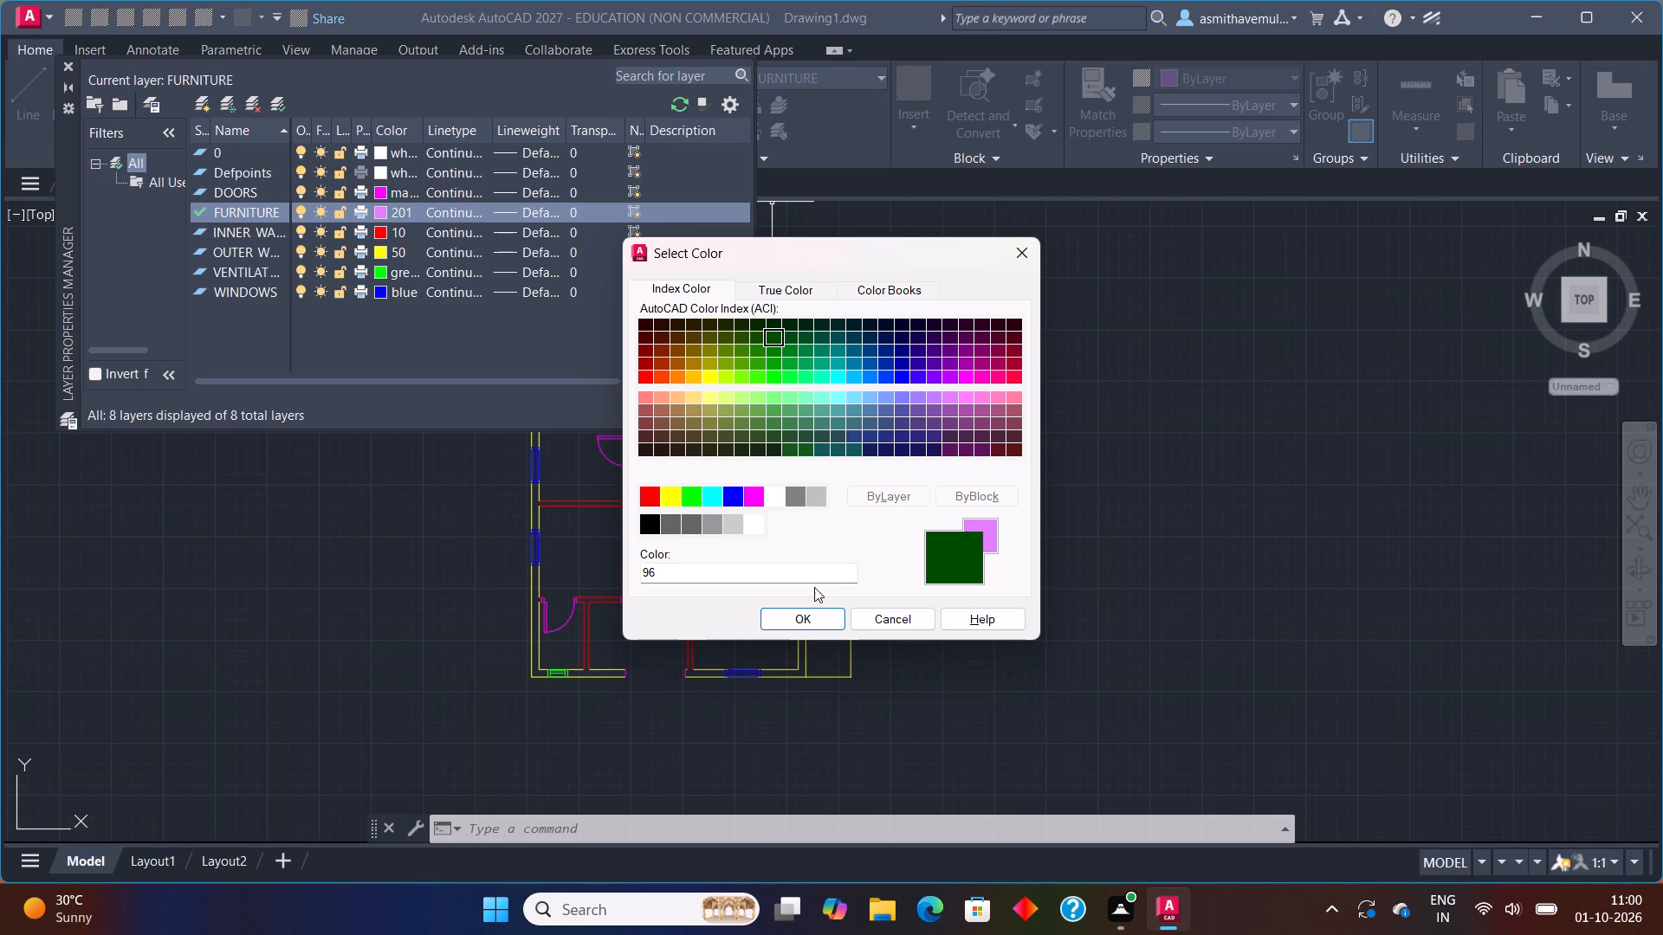
left_click(800, 352)
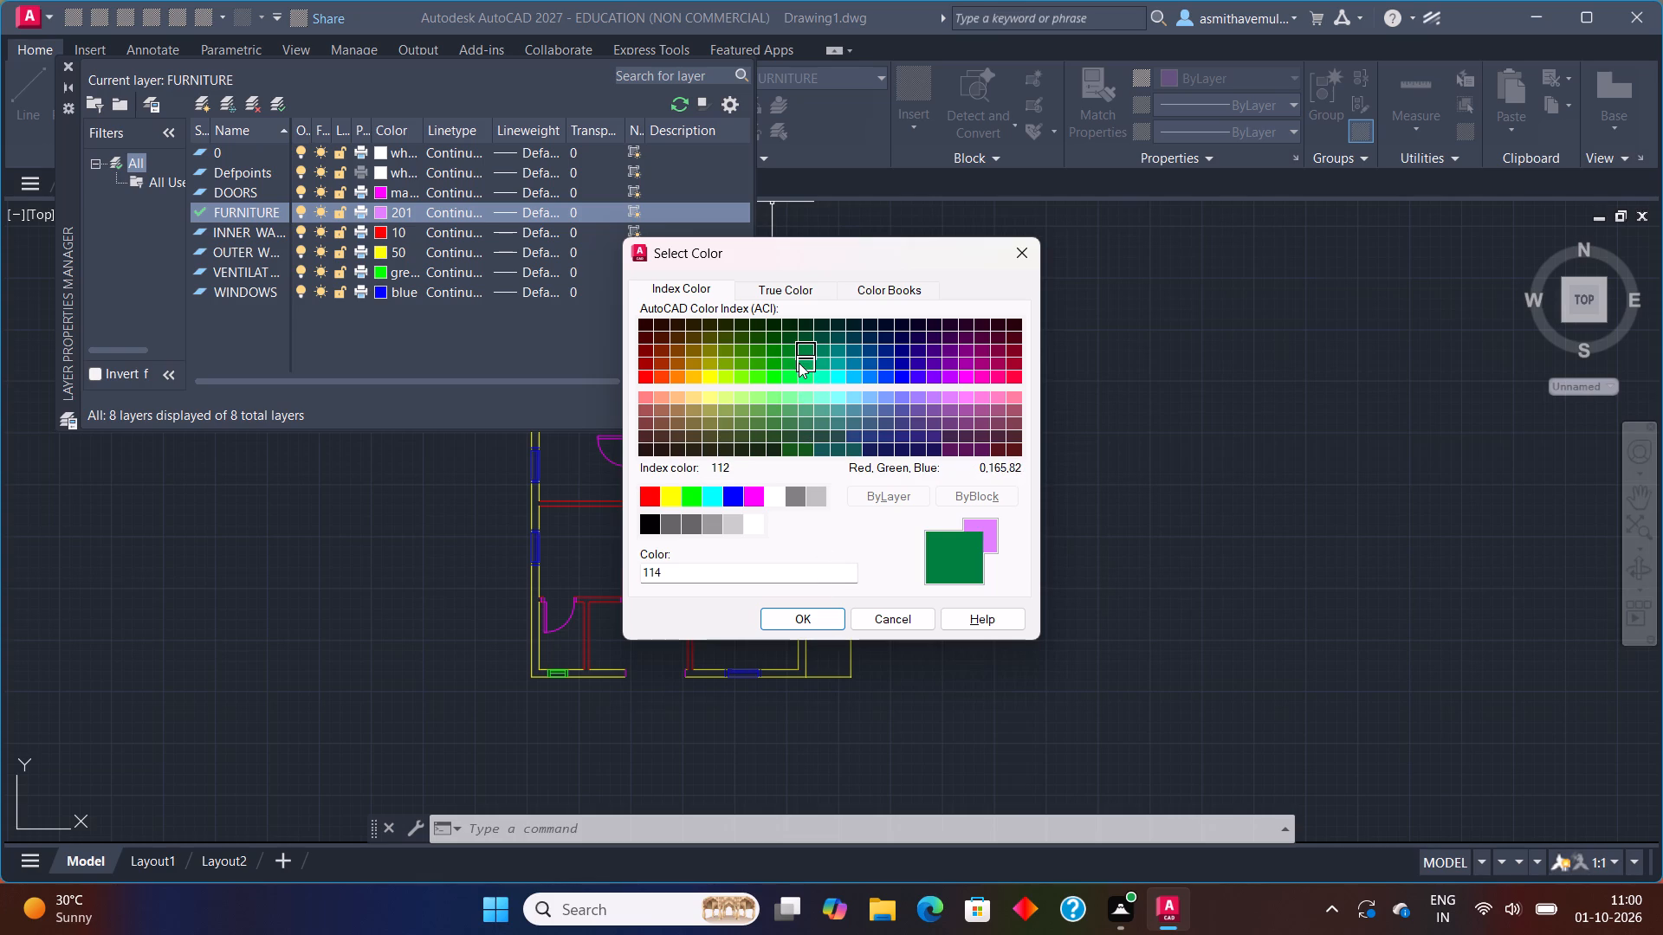
left_click(800, 377)
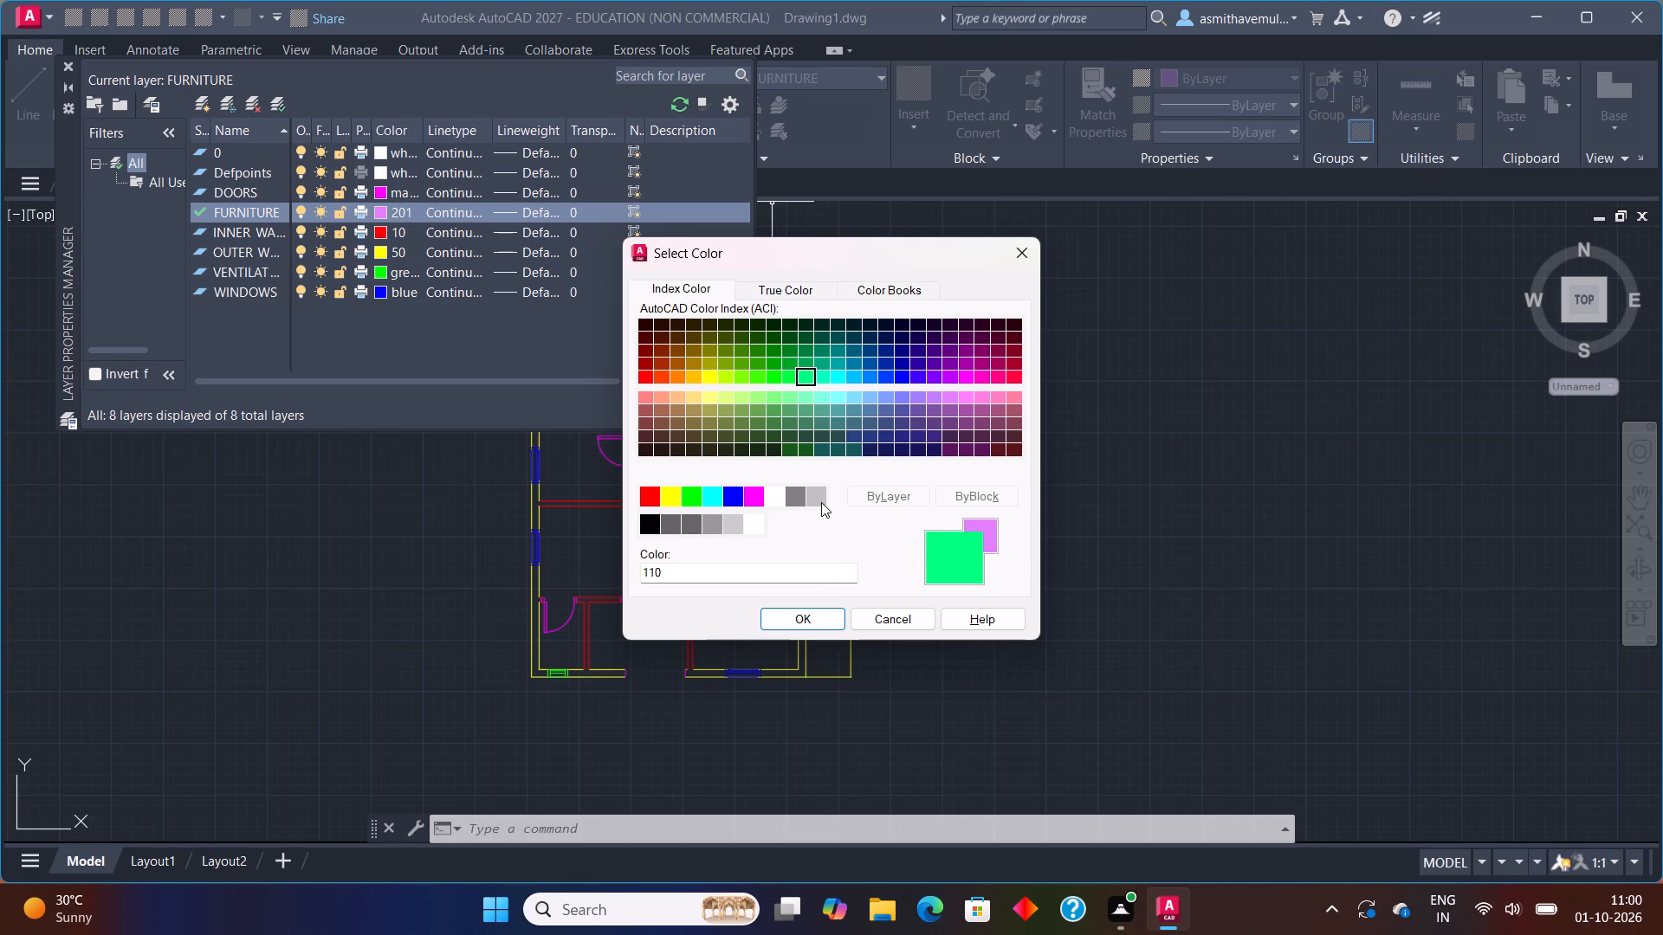
left_click(806, 619)
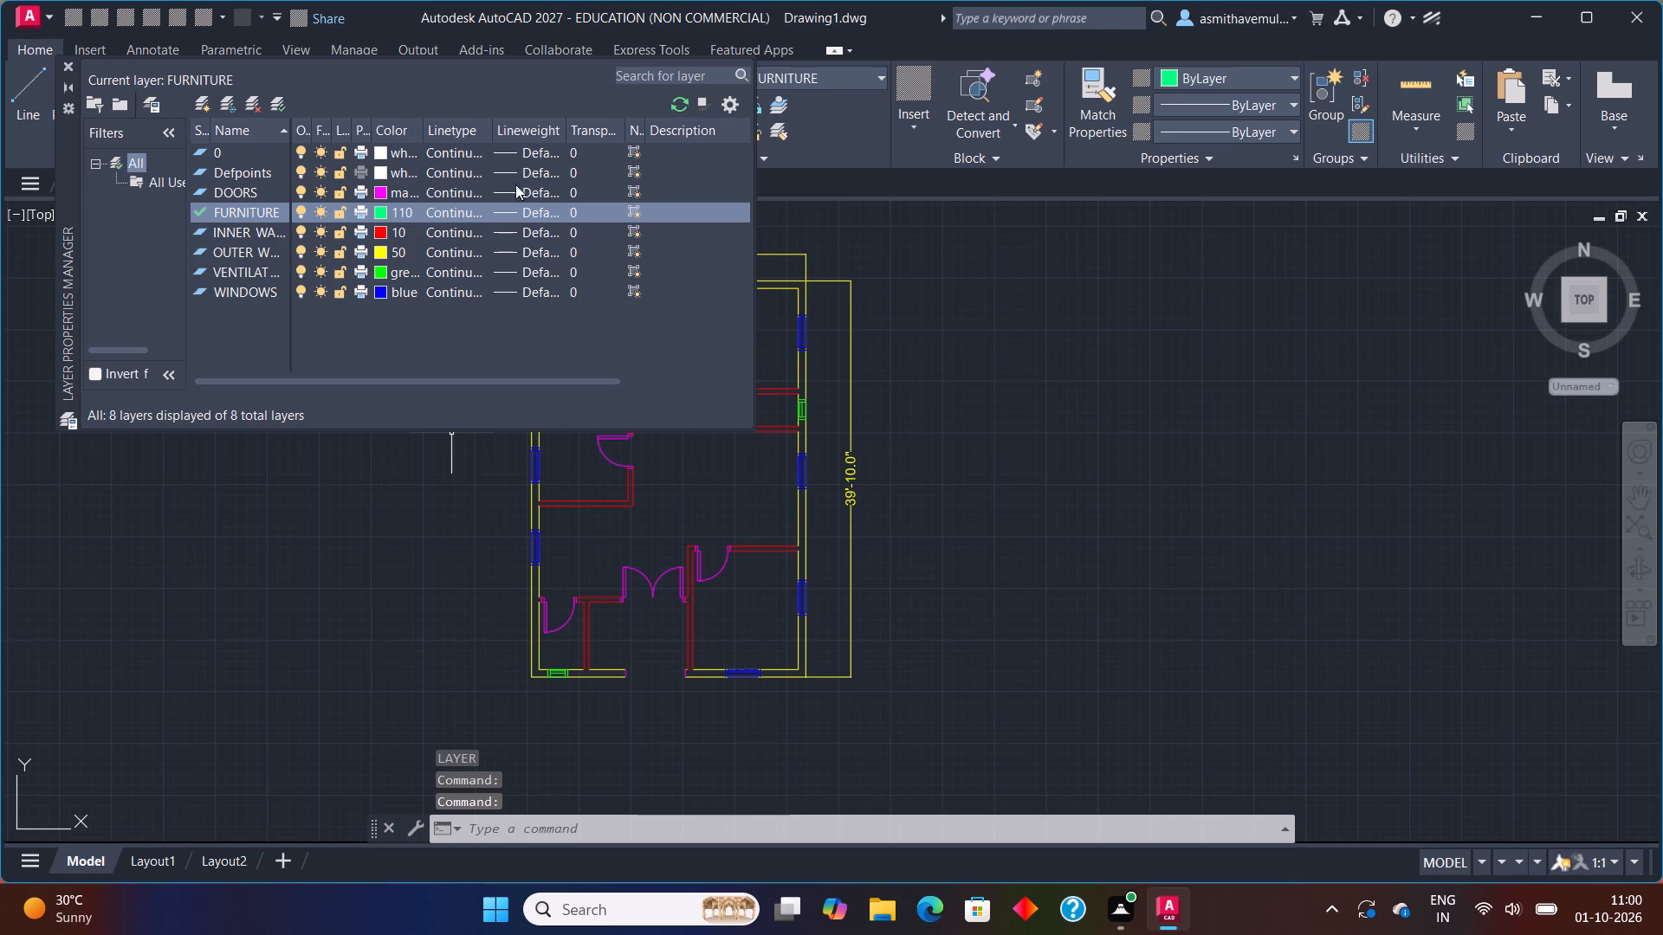
left_click(61, 63)
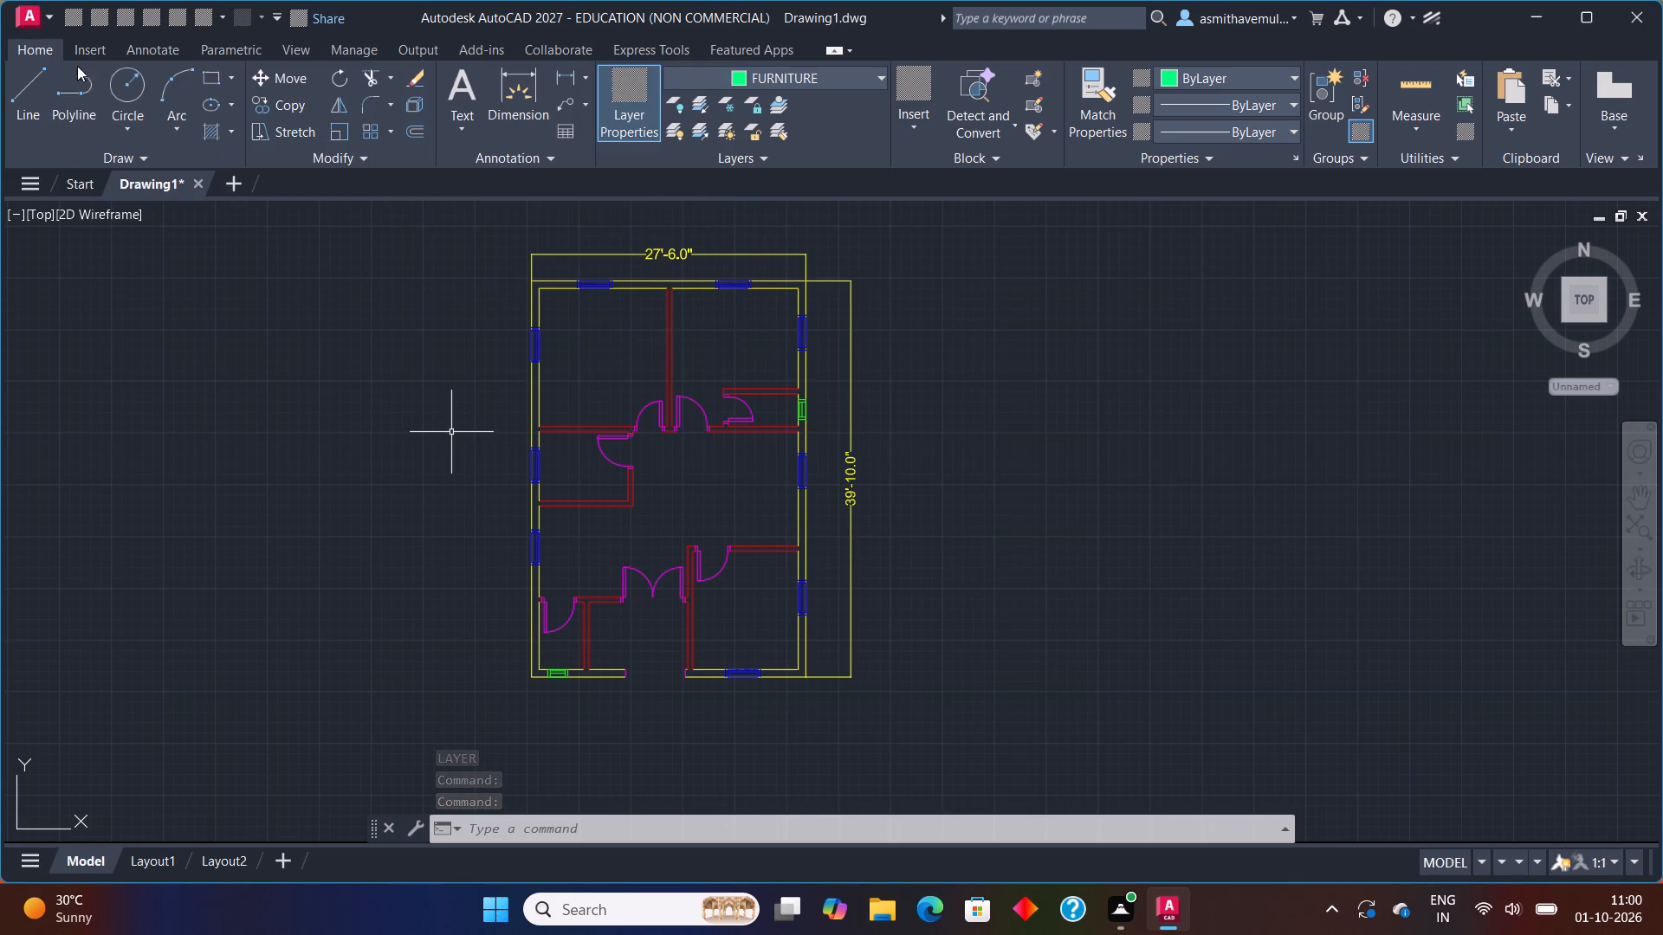
Insert the Chair - Rocking block from DesignCenter's Home - Space Planner blocks into the empty space west of the floor plan, and close DesignCenter.
key("ctrl+2")
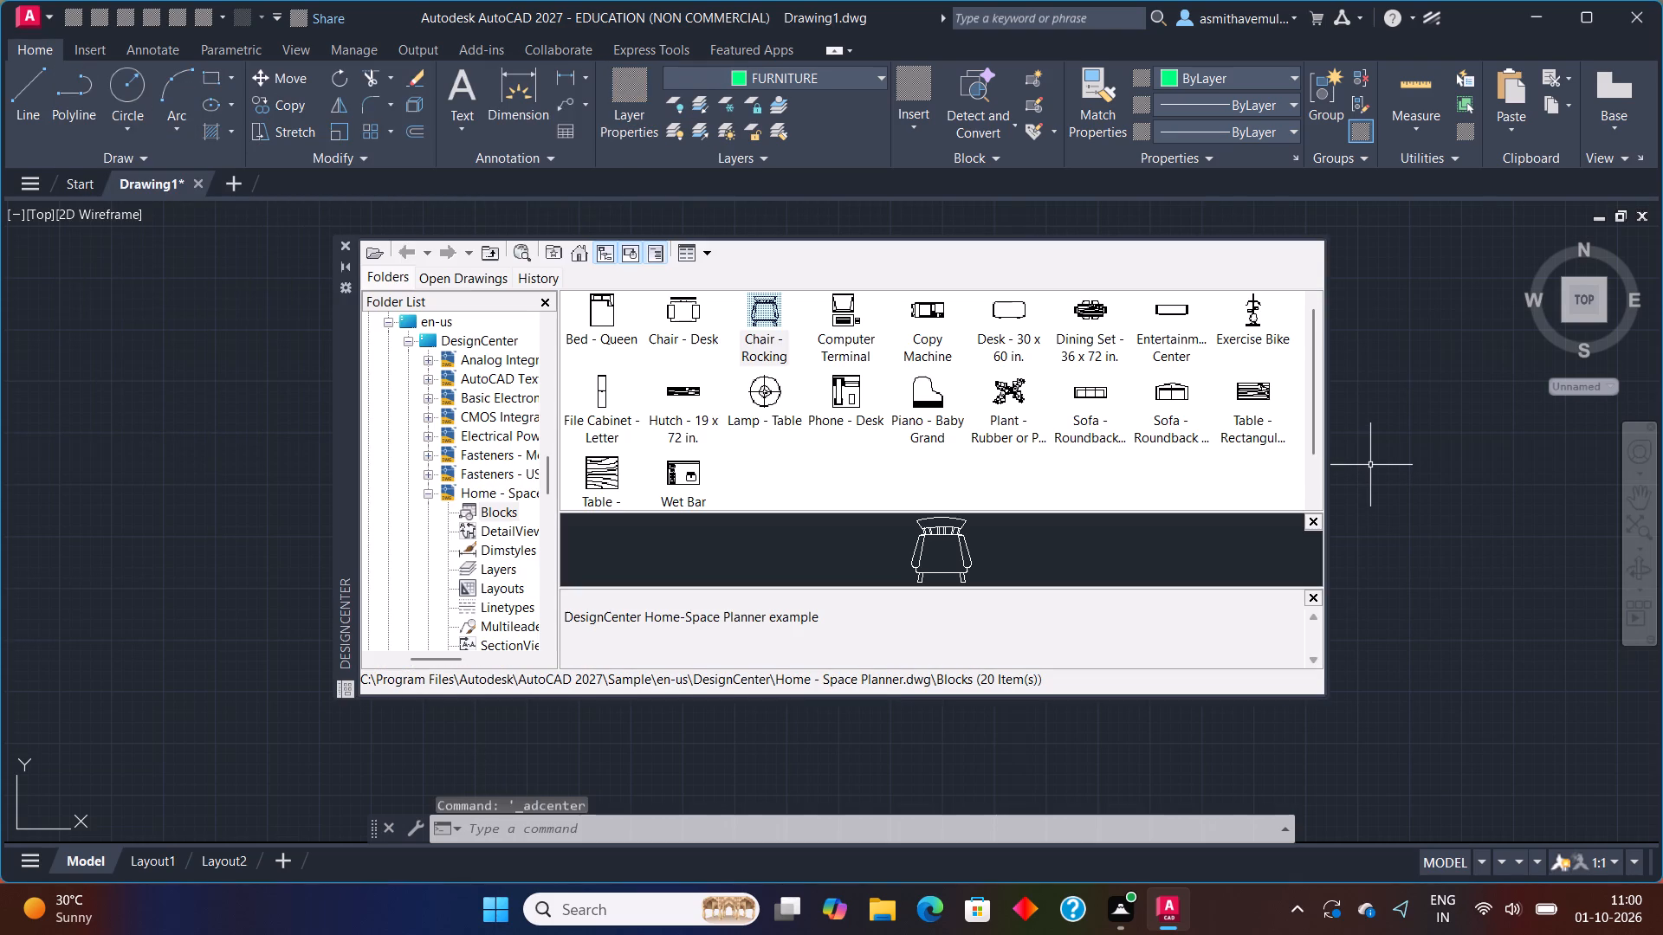
left_click_drag(761, 315, 186, 488)
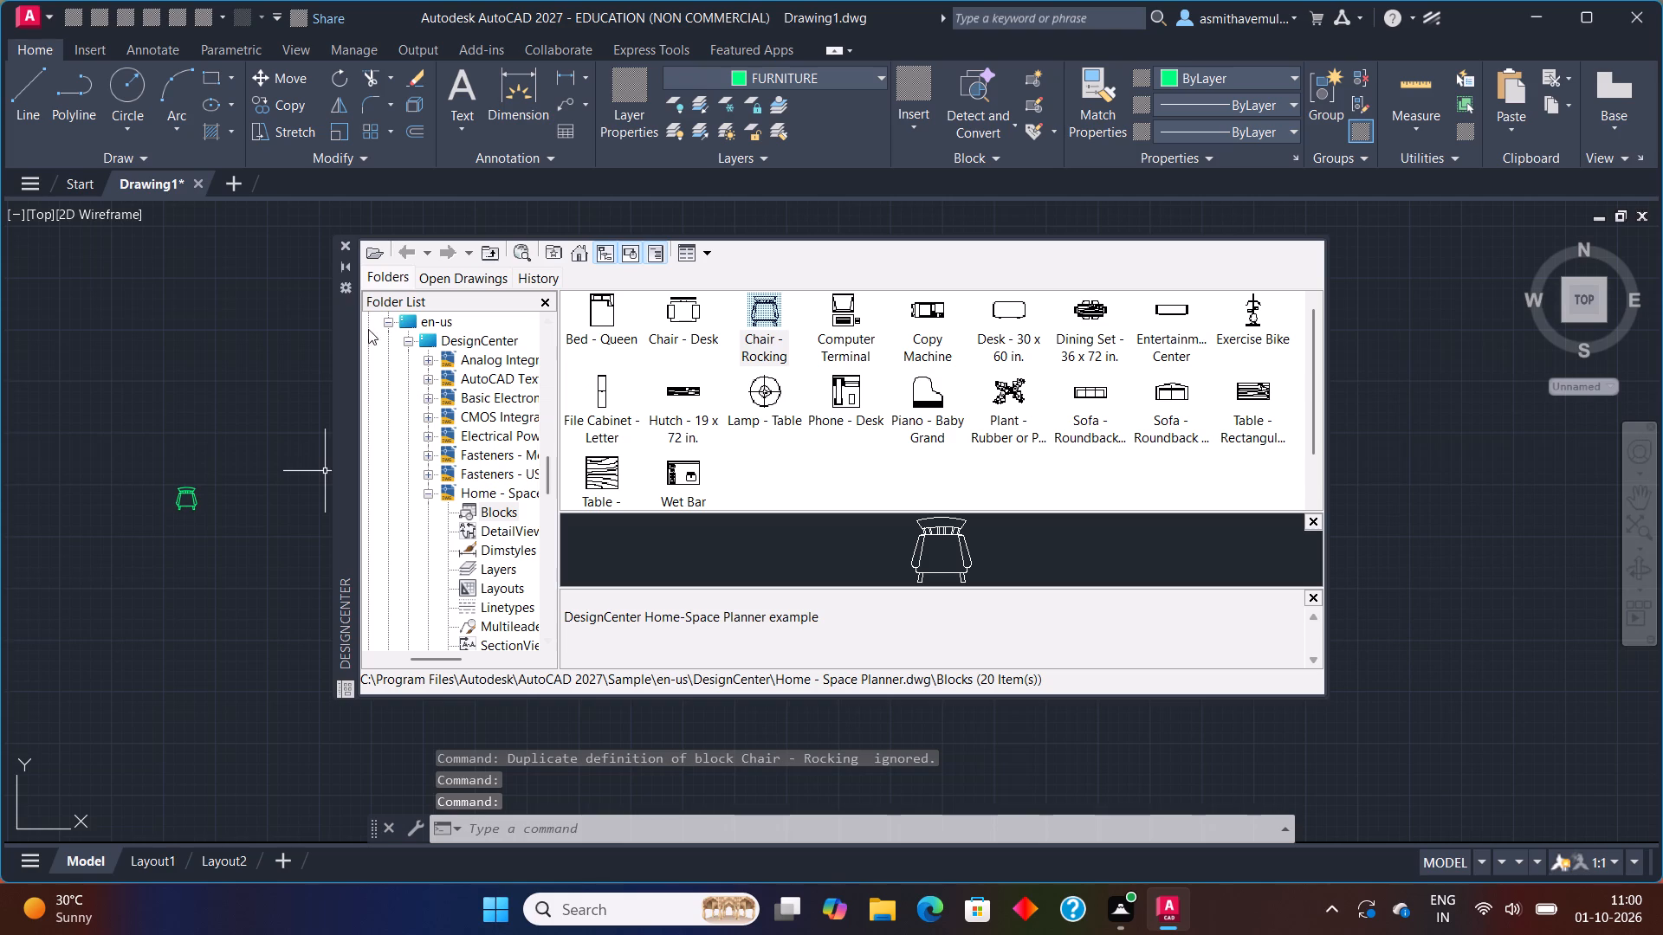
left_click(346, 236)
left_click(345, 242)
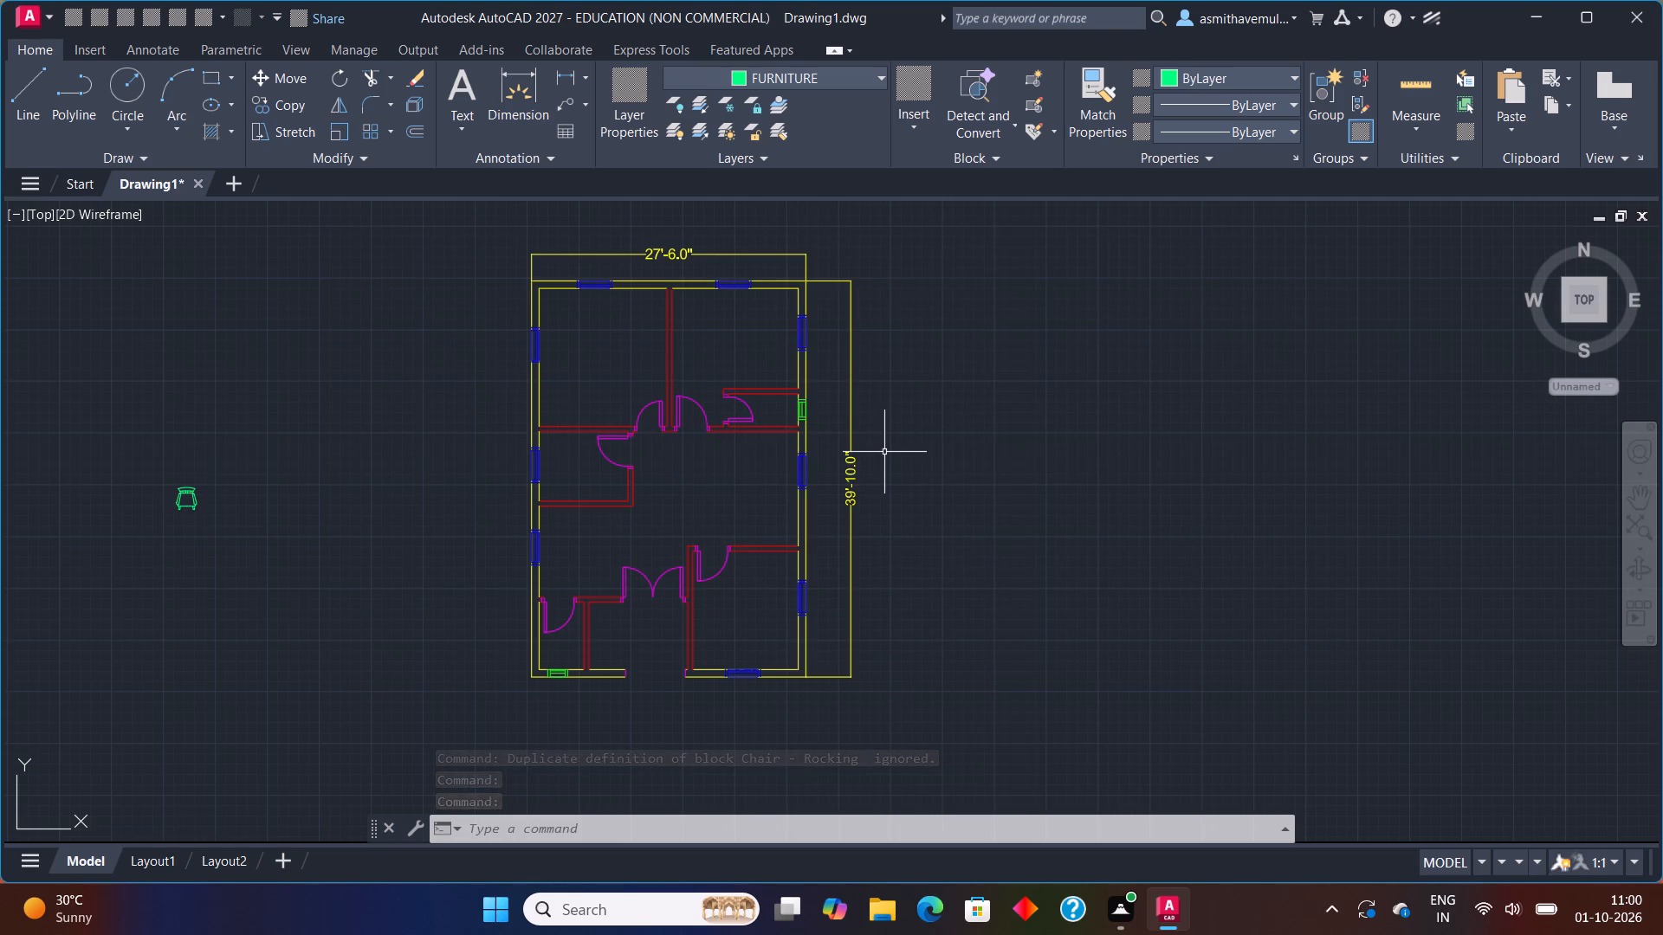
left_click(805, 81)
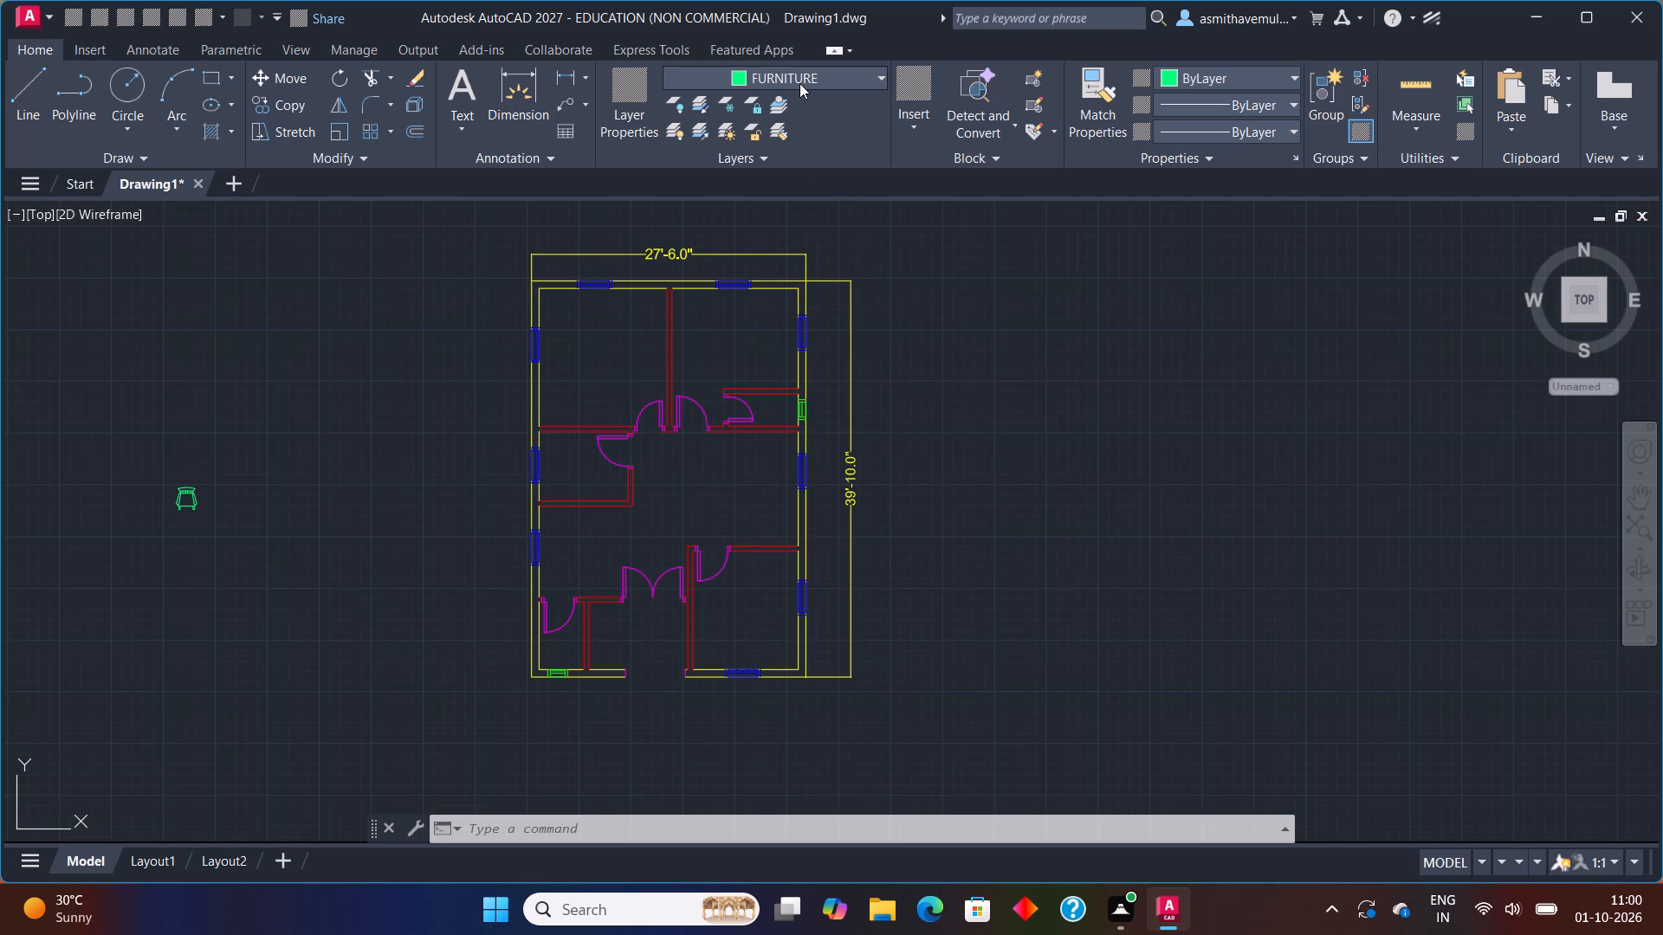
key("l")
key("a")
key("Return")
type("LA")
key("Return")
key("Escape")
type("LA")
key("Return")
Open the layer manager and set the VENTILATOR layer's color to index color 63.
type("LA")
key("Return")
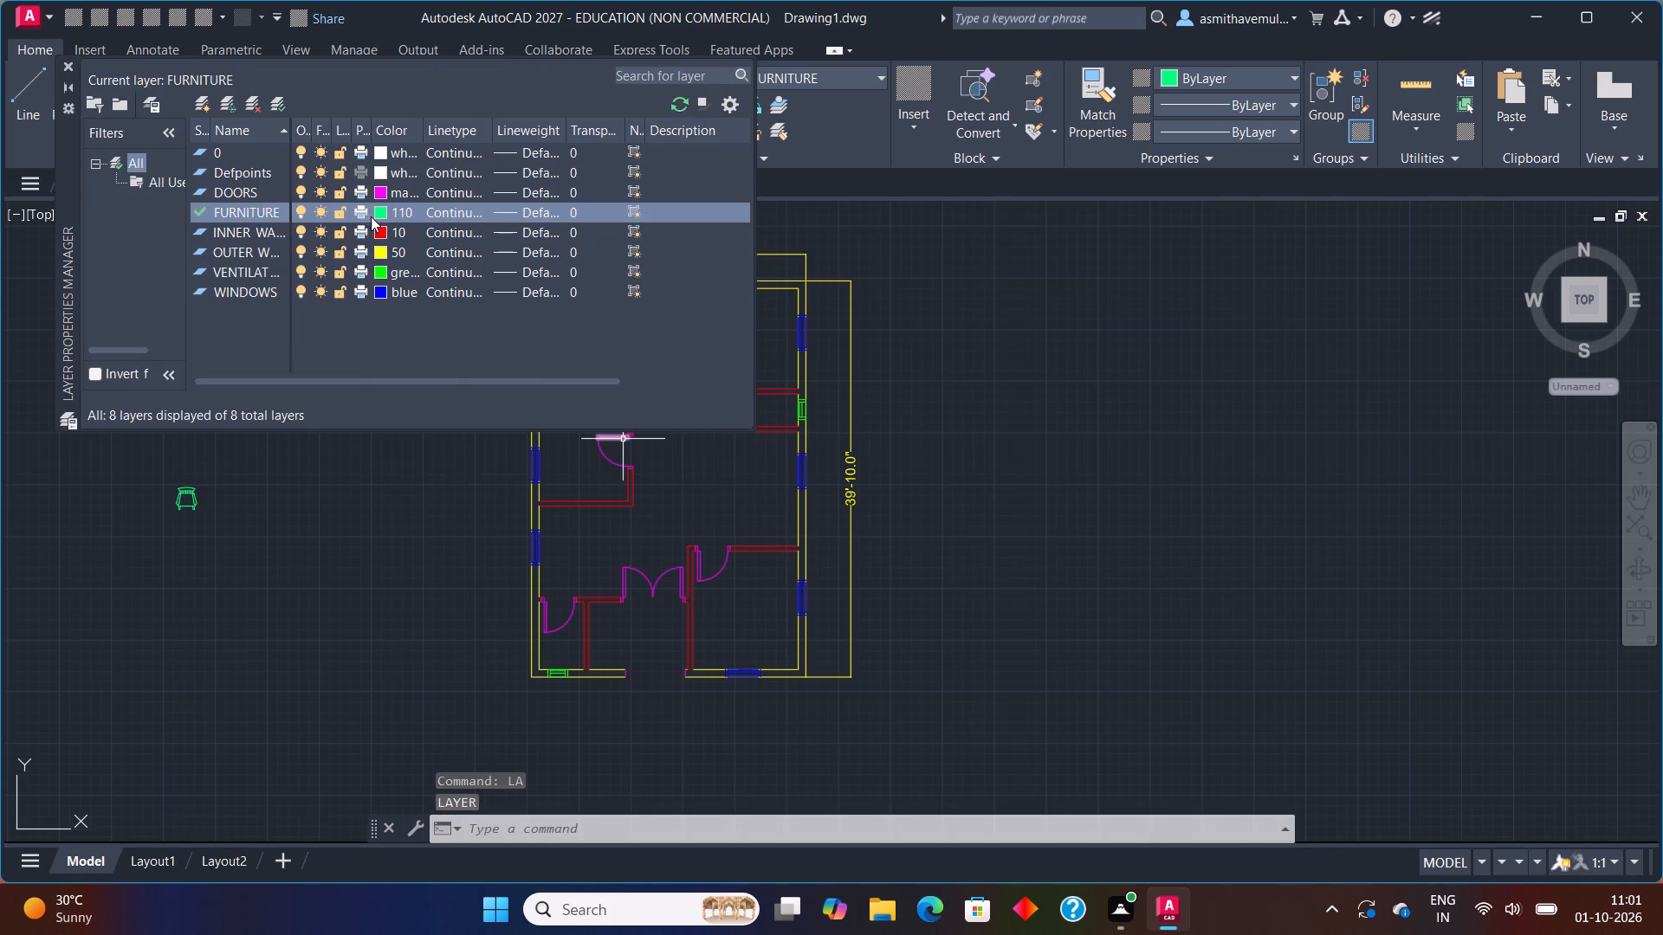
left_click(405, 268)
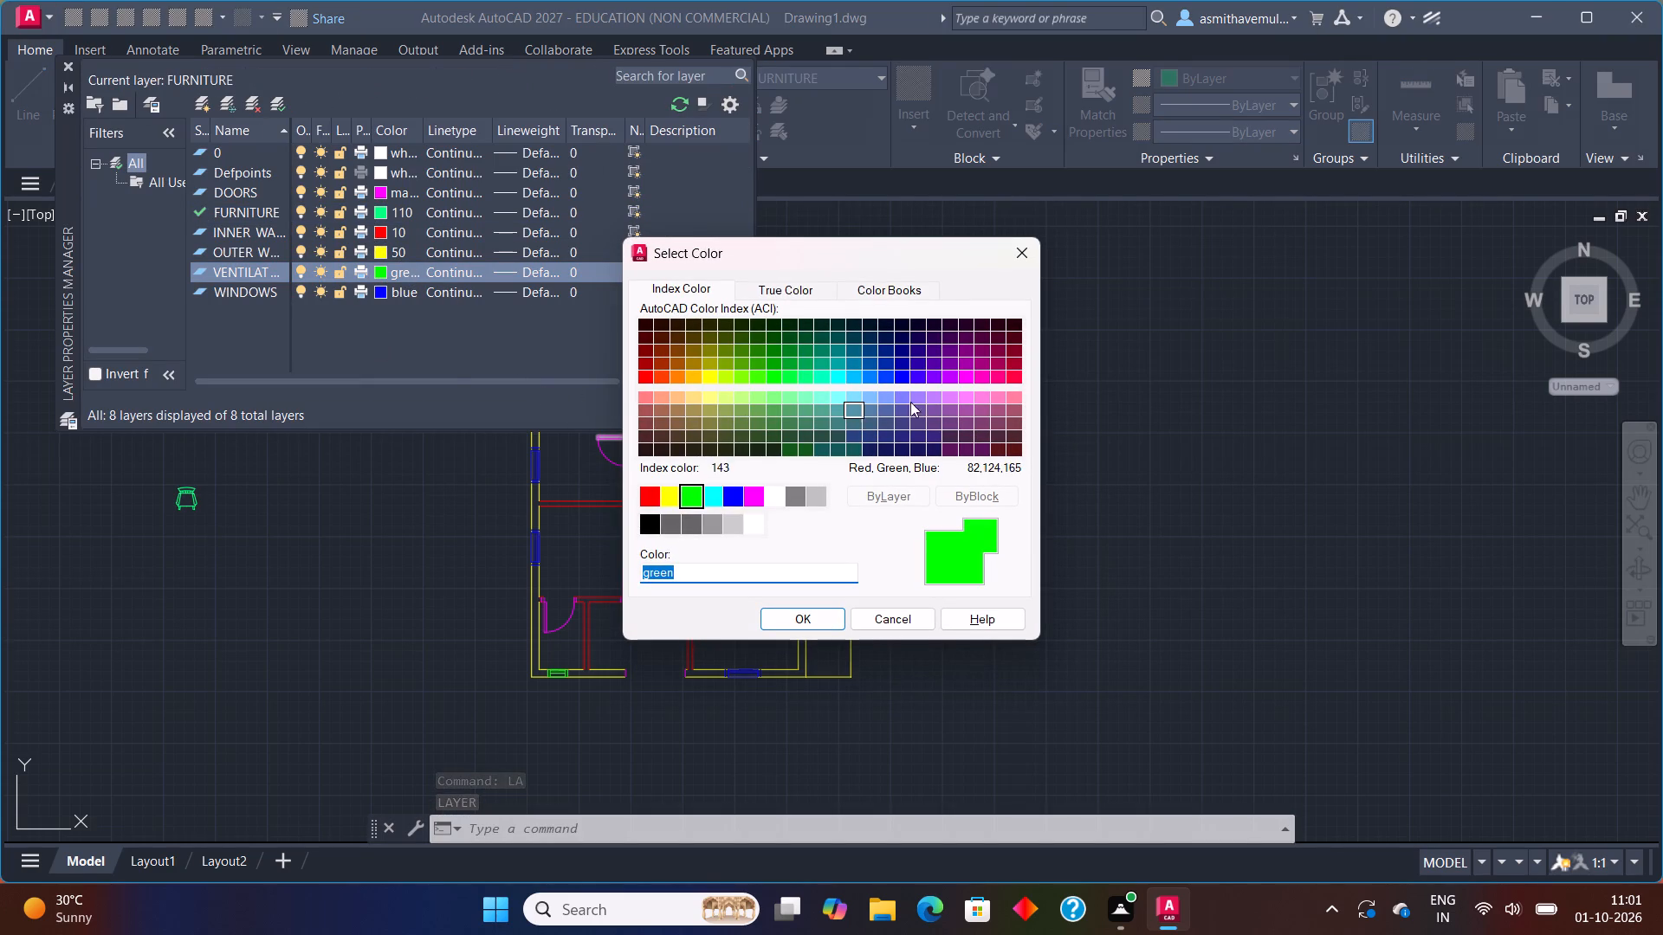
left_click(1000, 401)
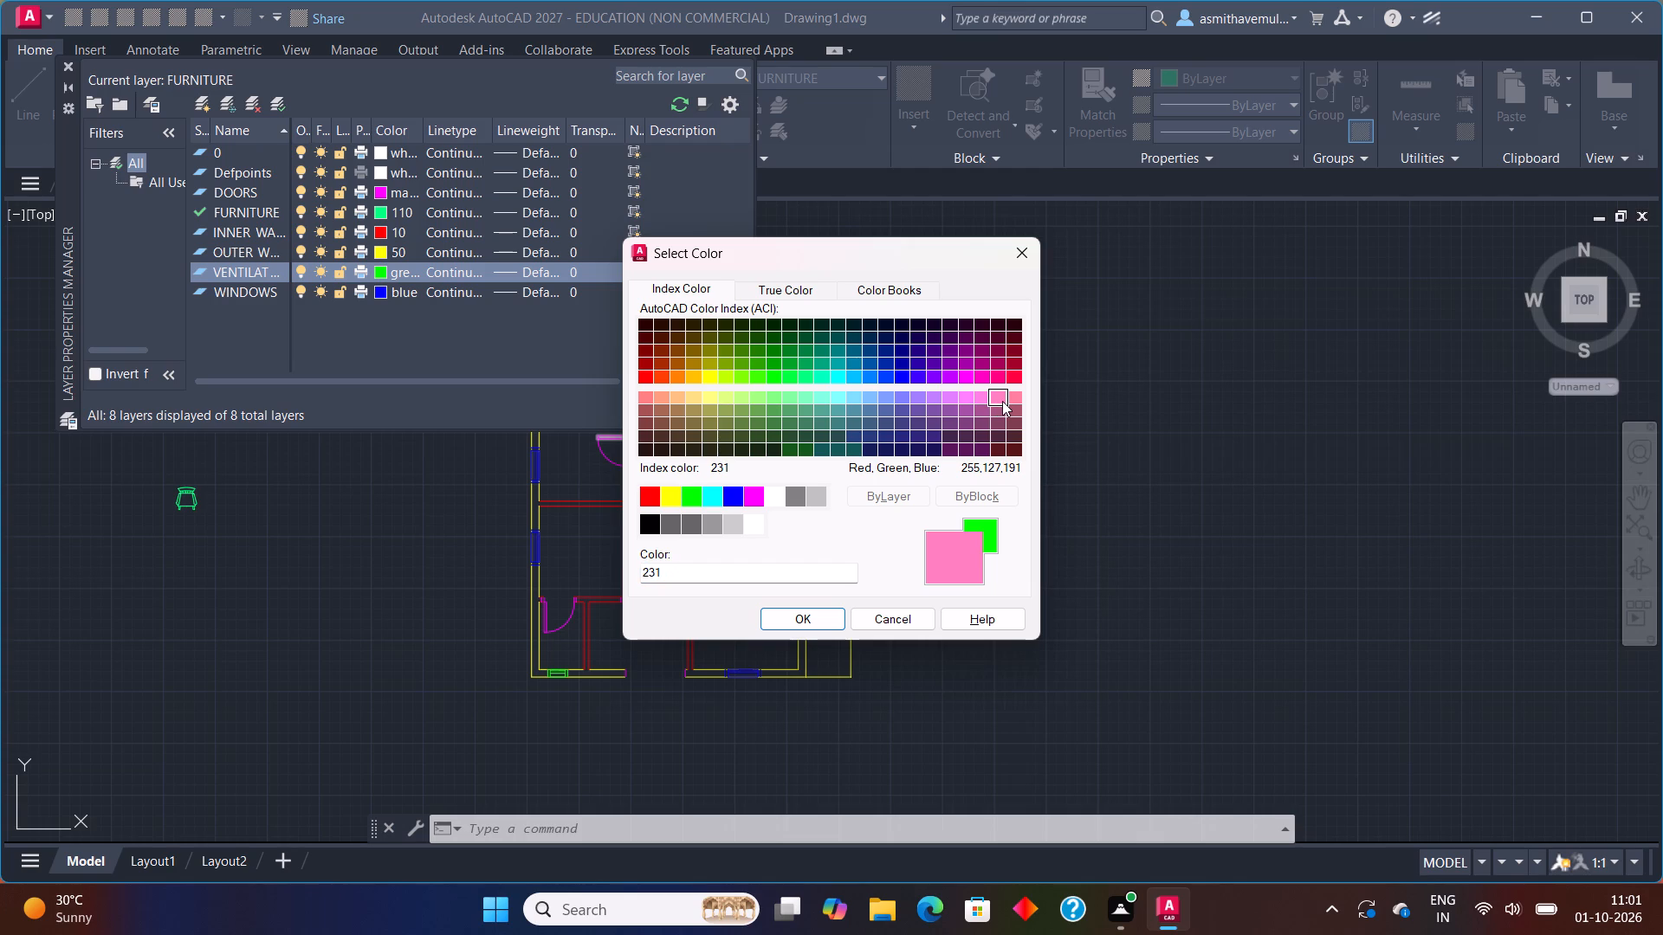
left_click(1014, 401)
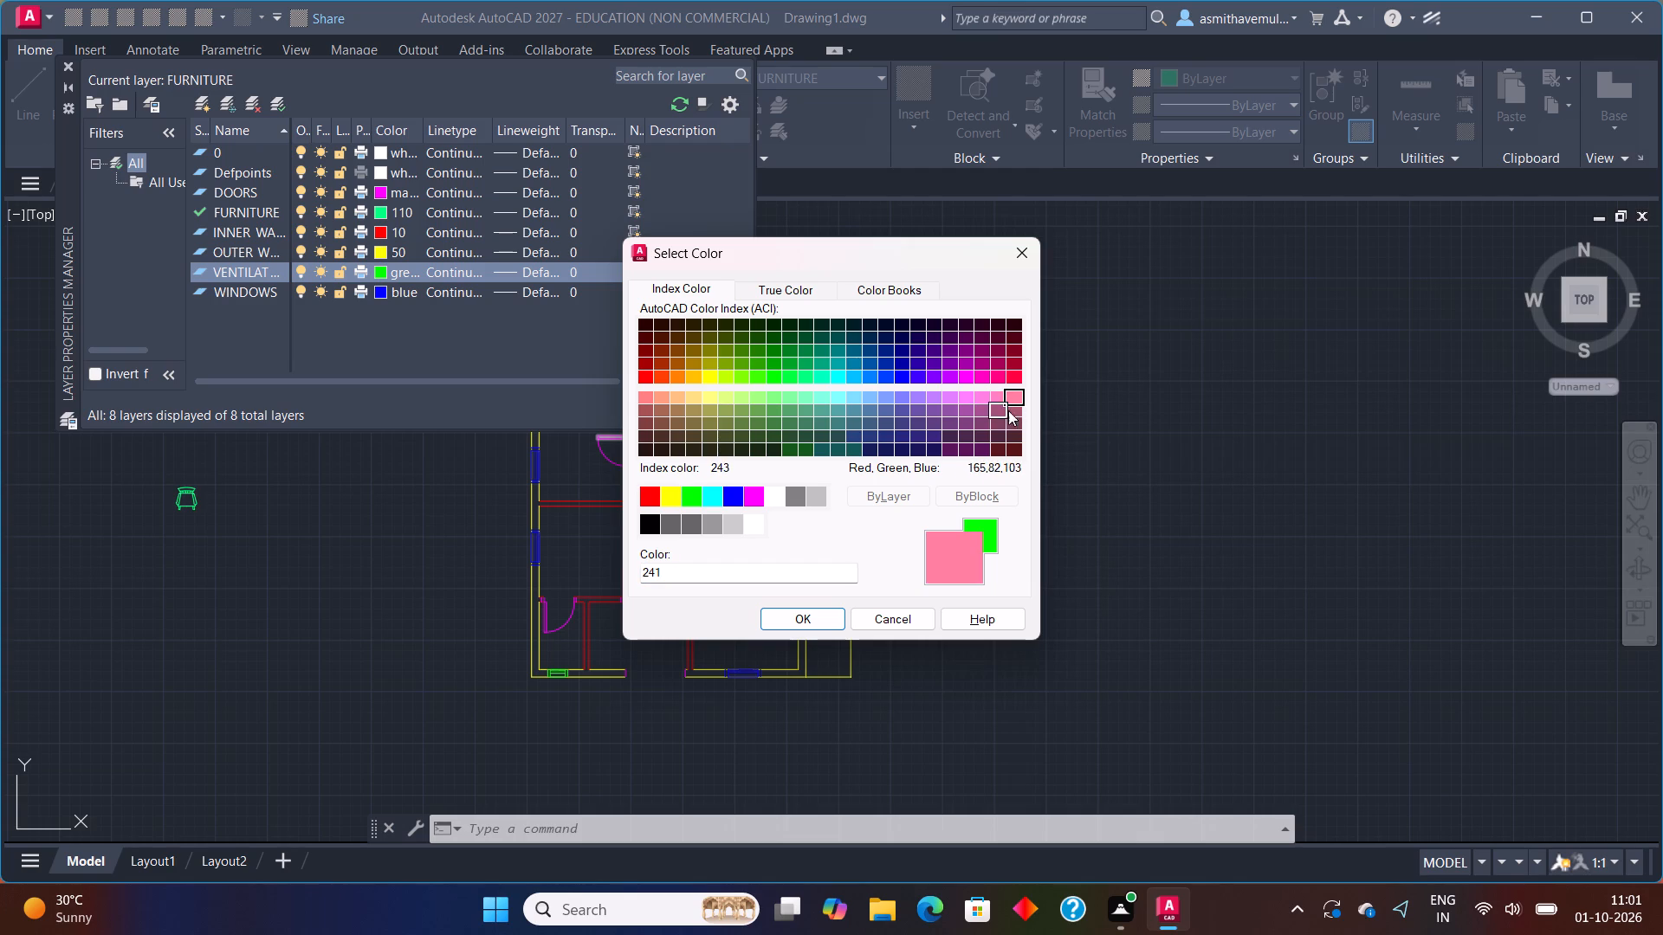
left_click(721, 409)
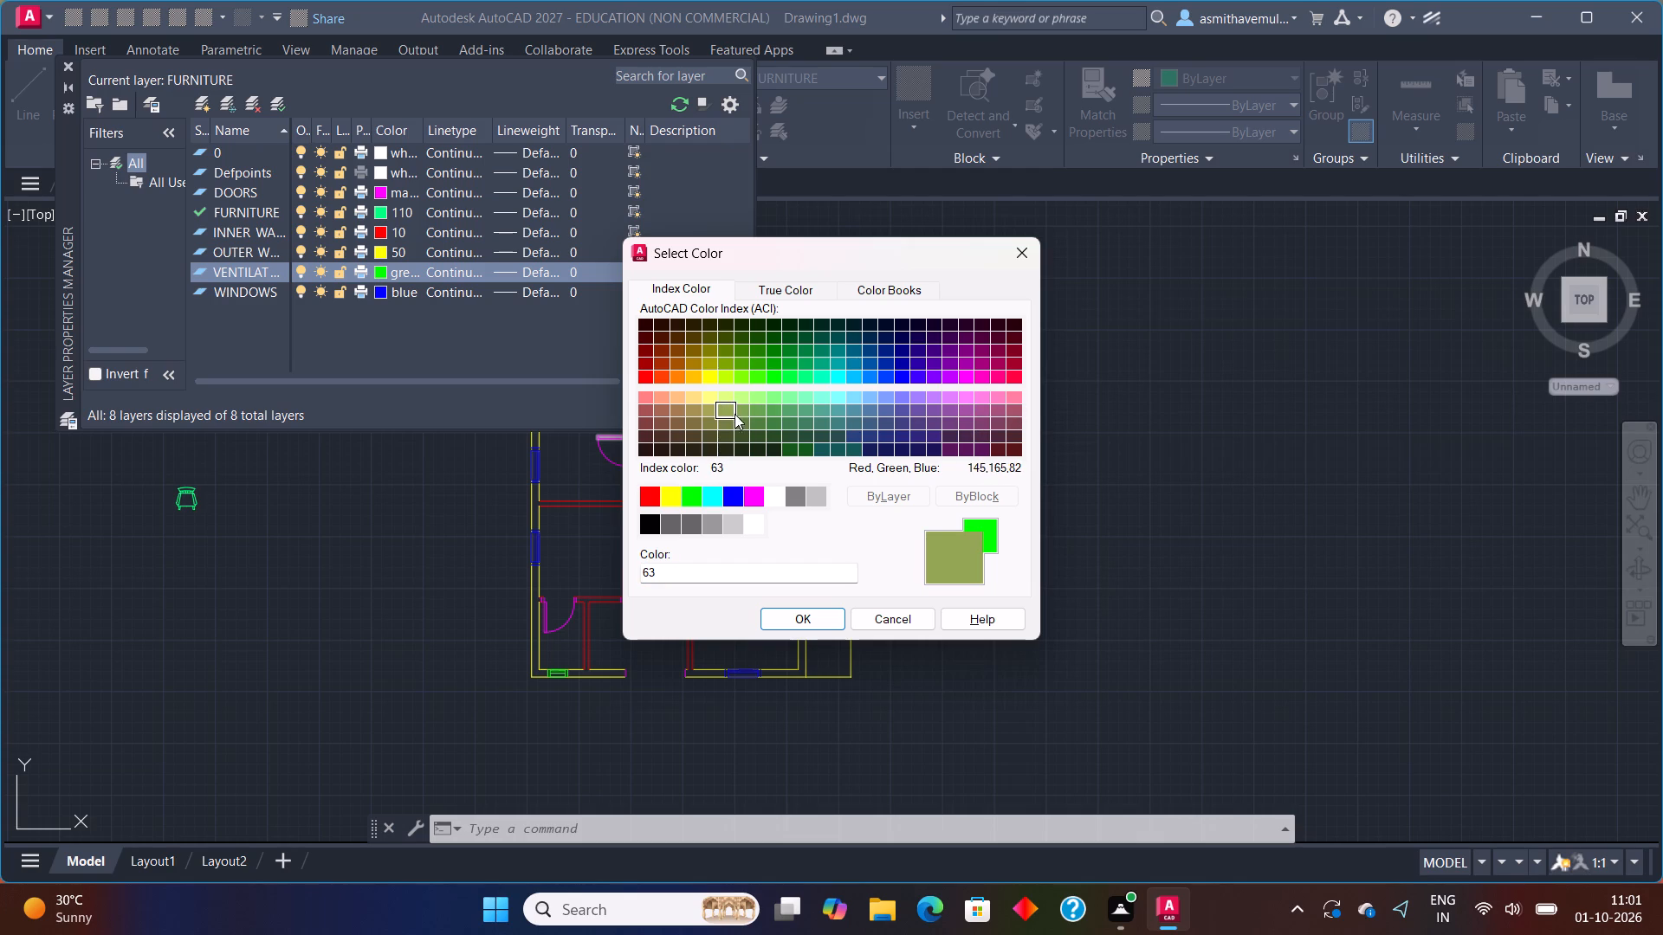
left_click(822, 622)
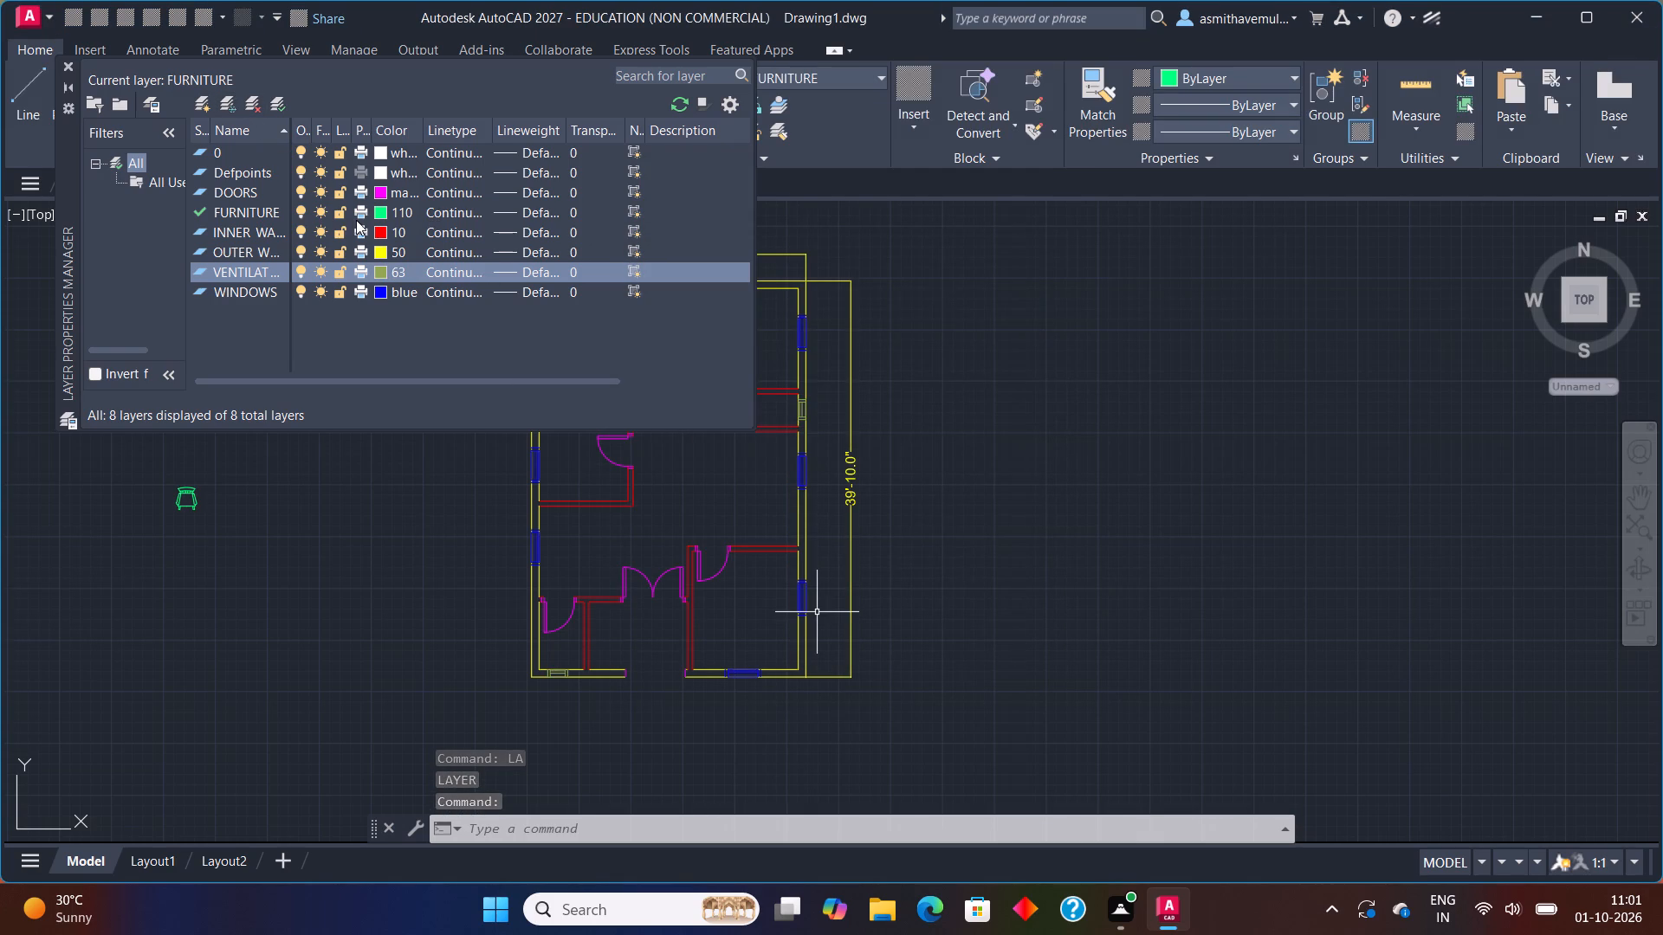
Set the VENTILATOR layer's color to index color 131.
left_click(416, 268)
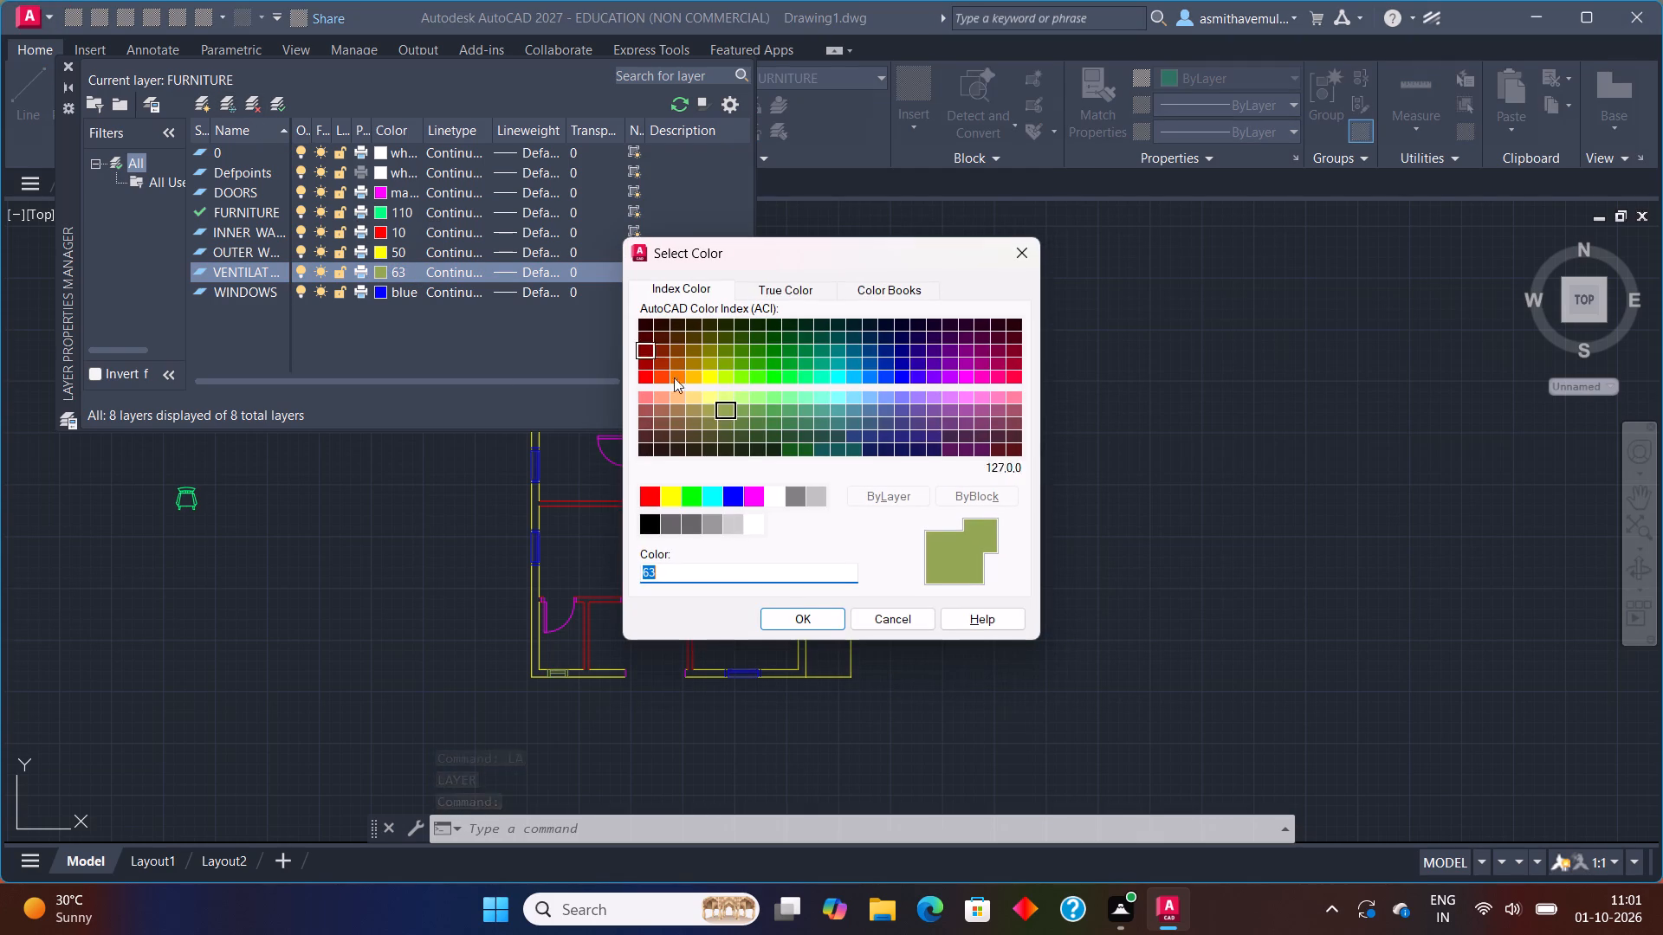
left_click(890, 355)
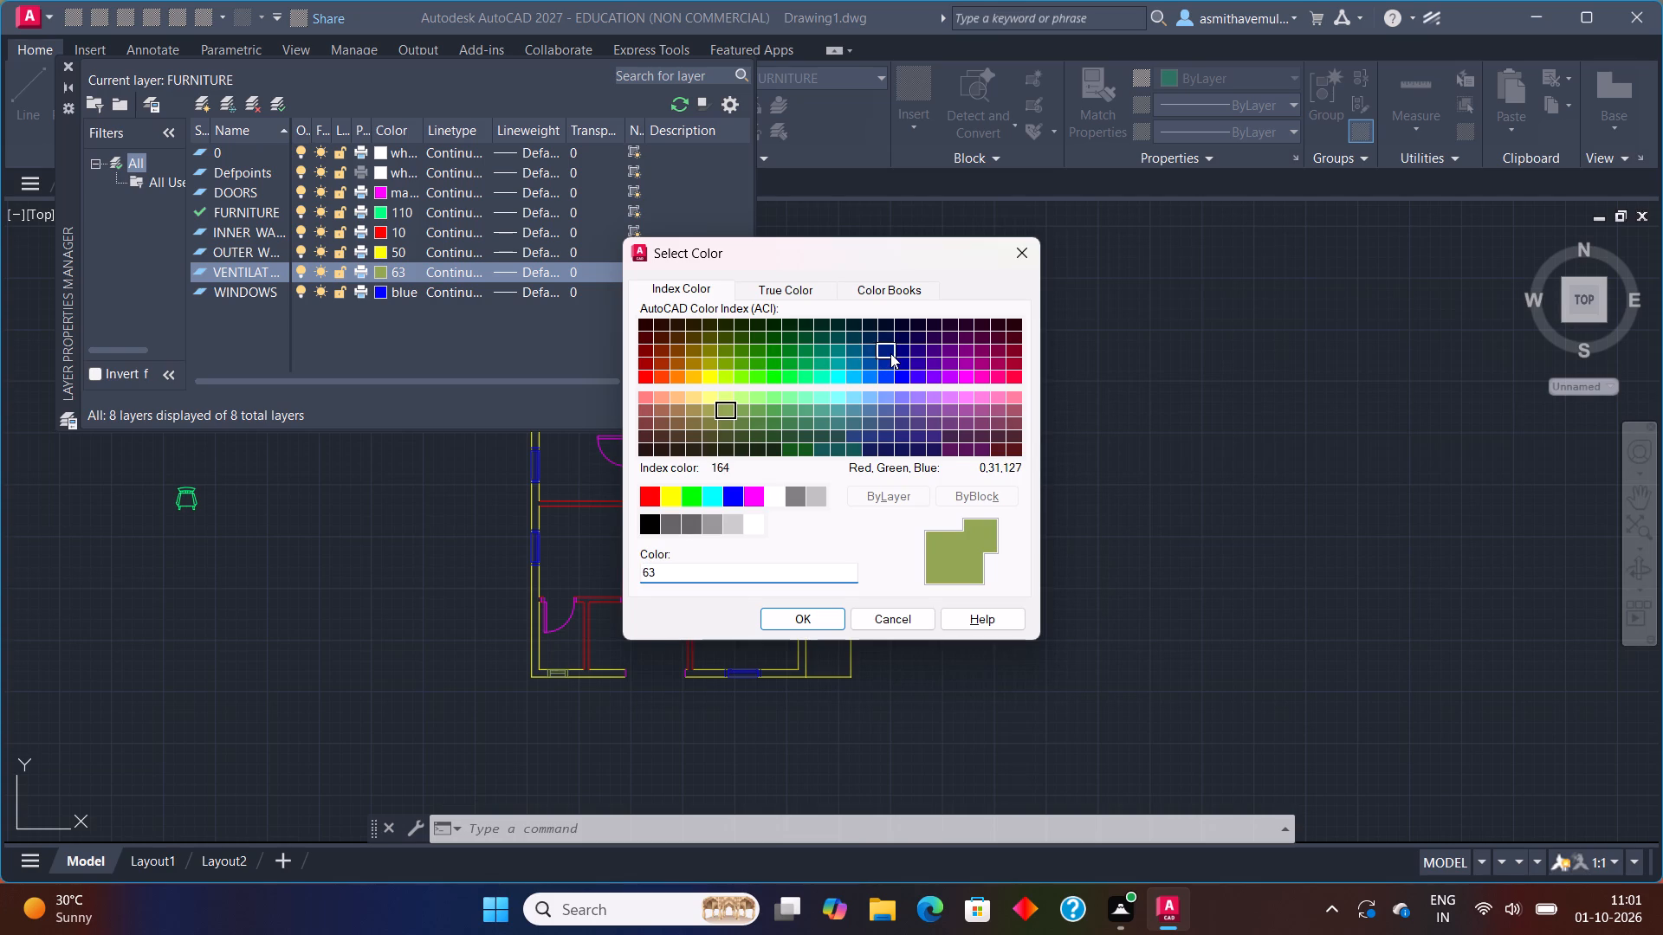
left_click(967, 355)
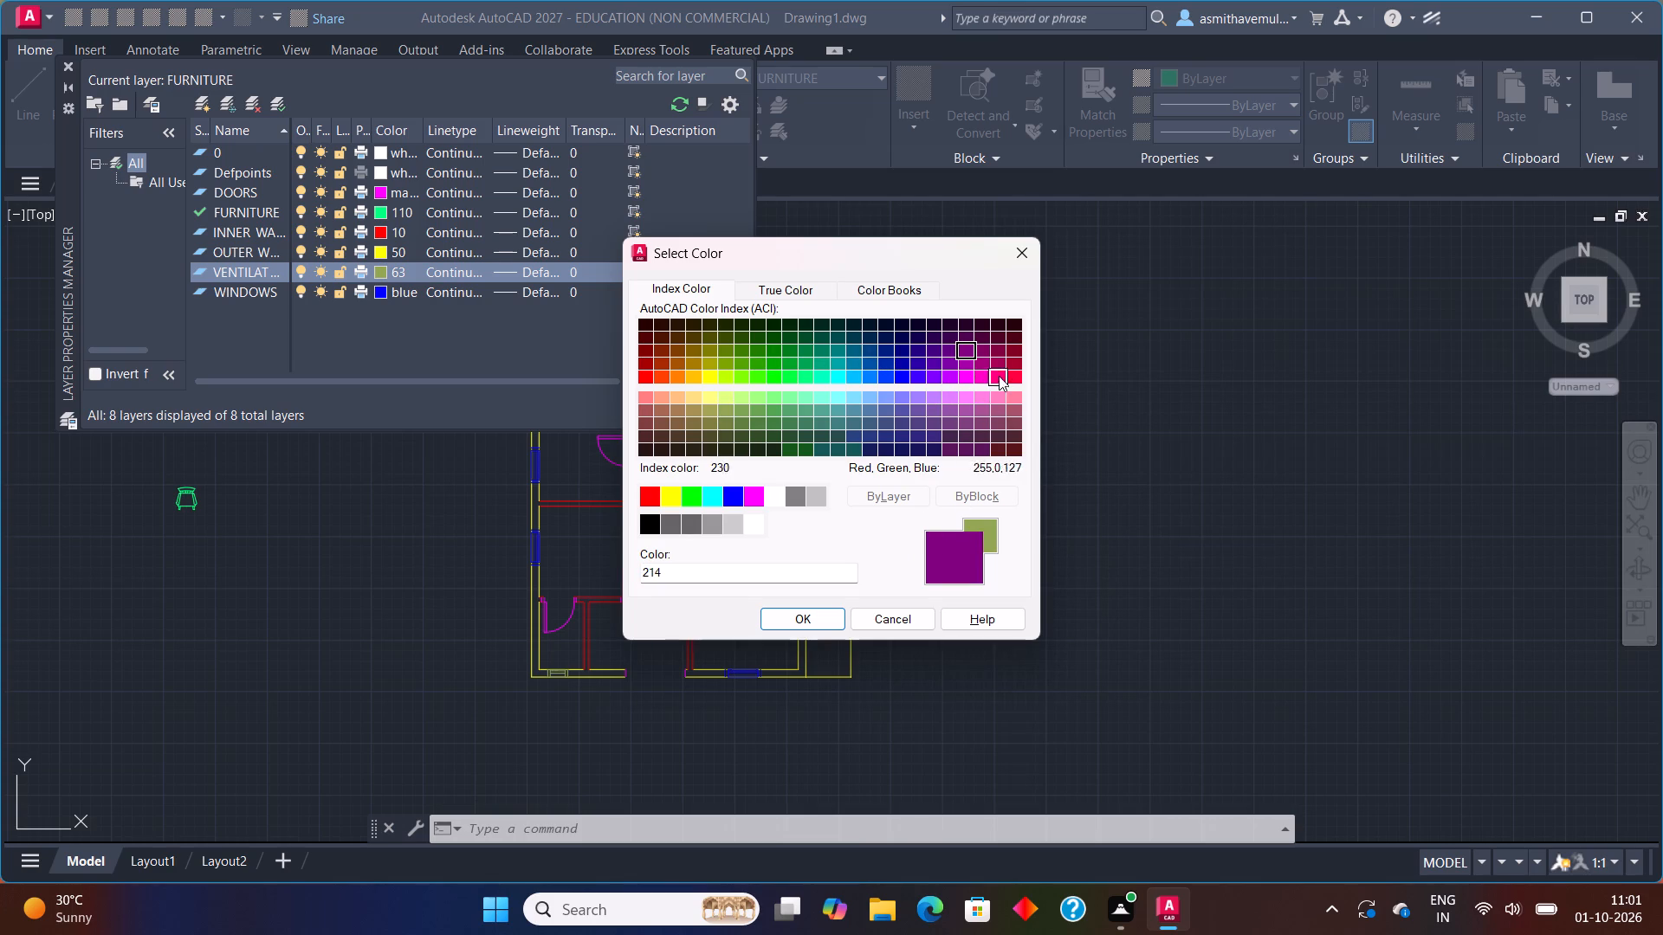
left_click(1014, 333)
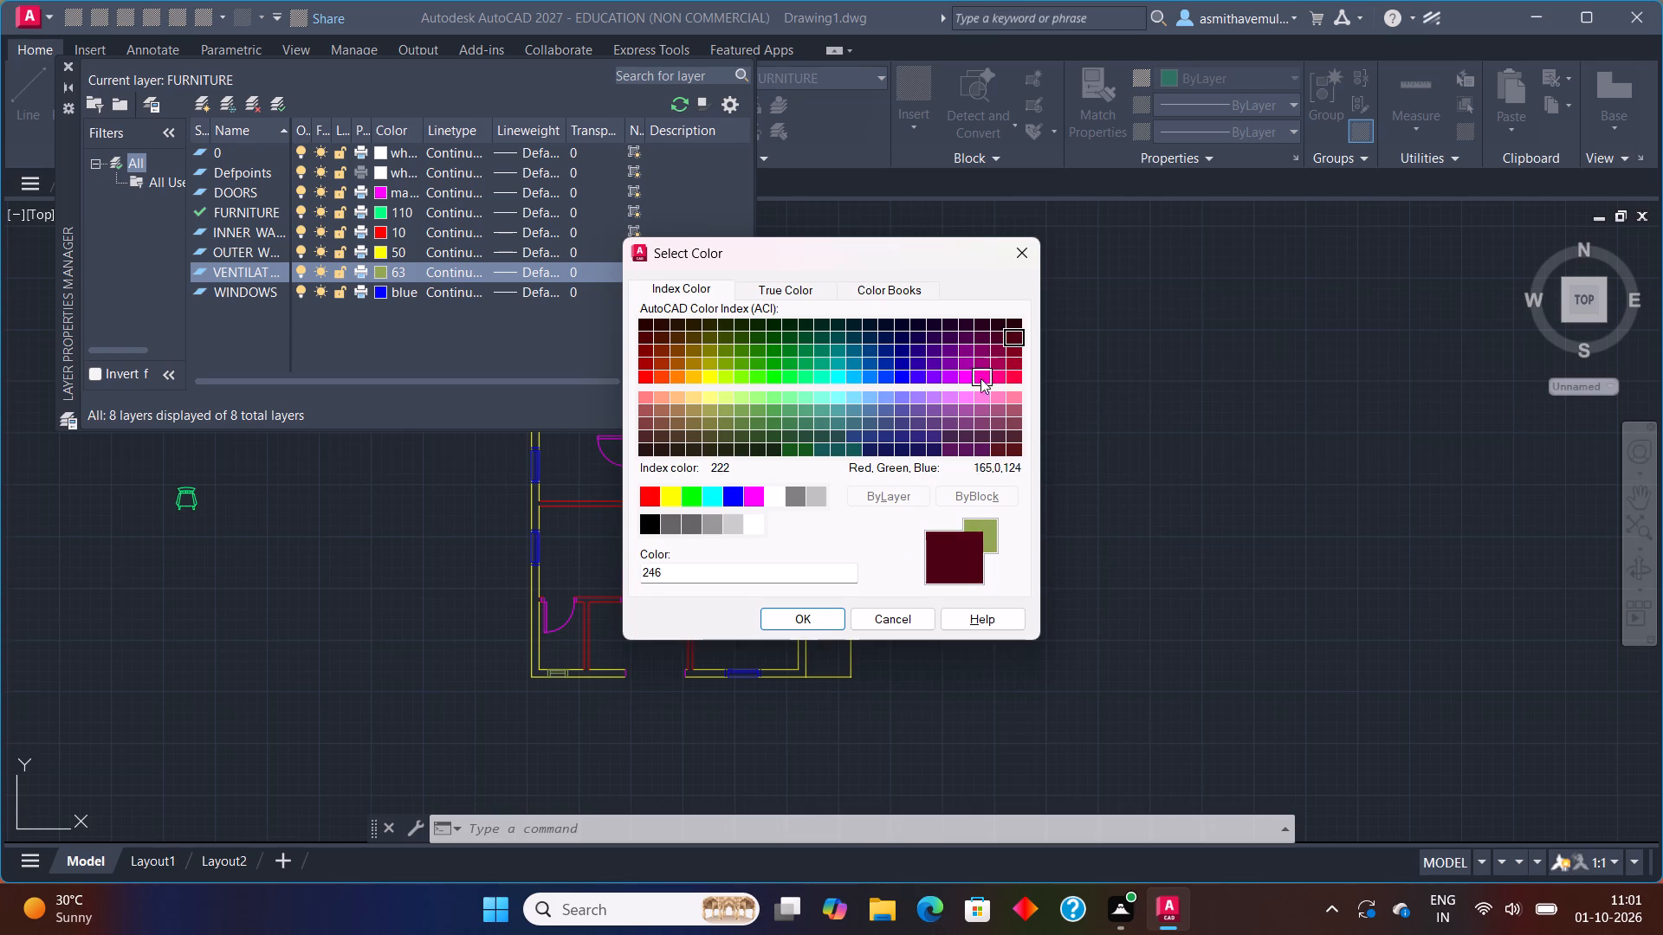
left_click(840, 391)
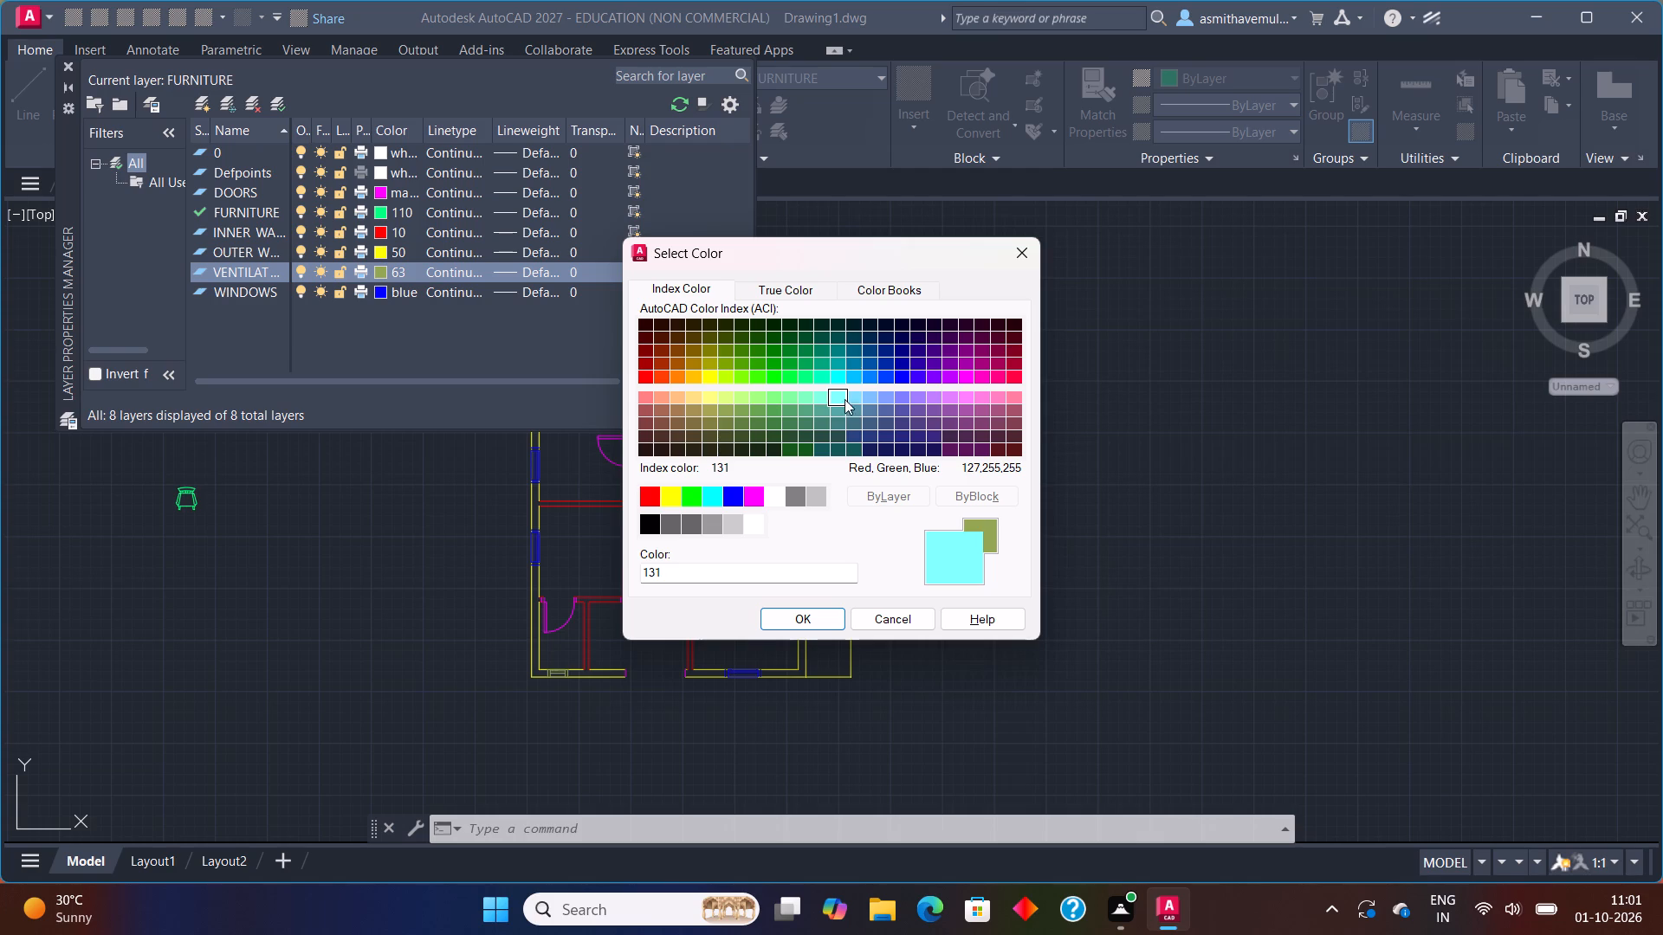
left_click(775, 621)
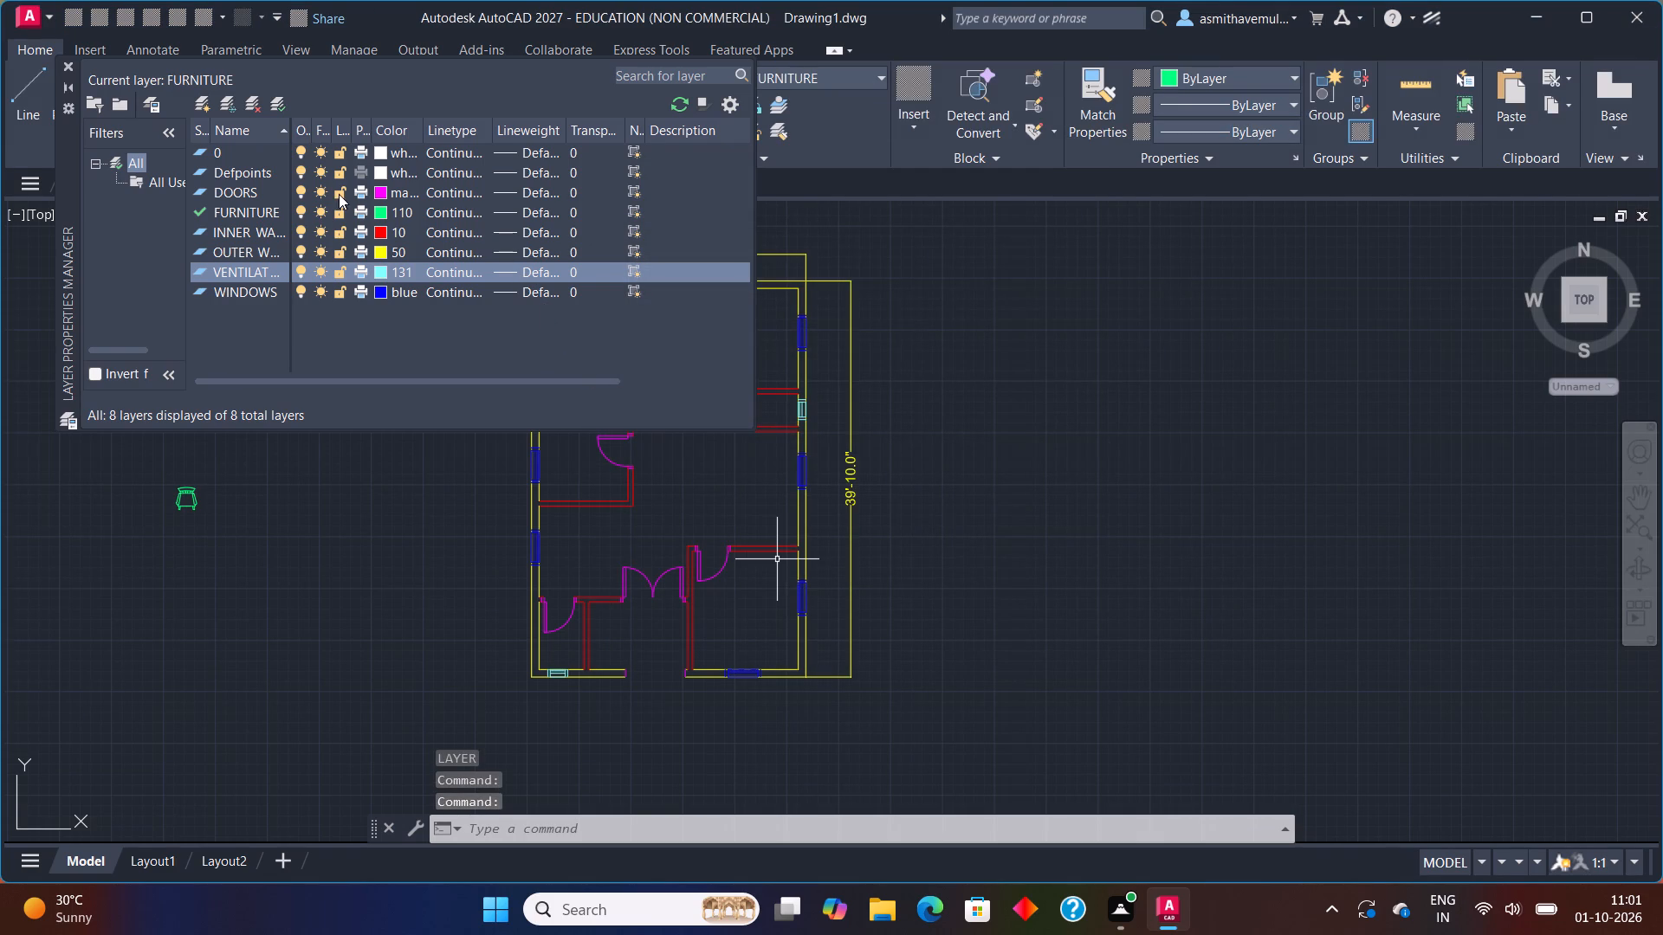
Make FURNITURE the current layer and close the layer manager.
left_click(282, 98)
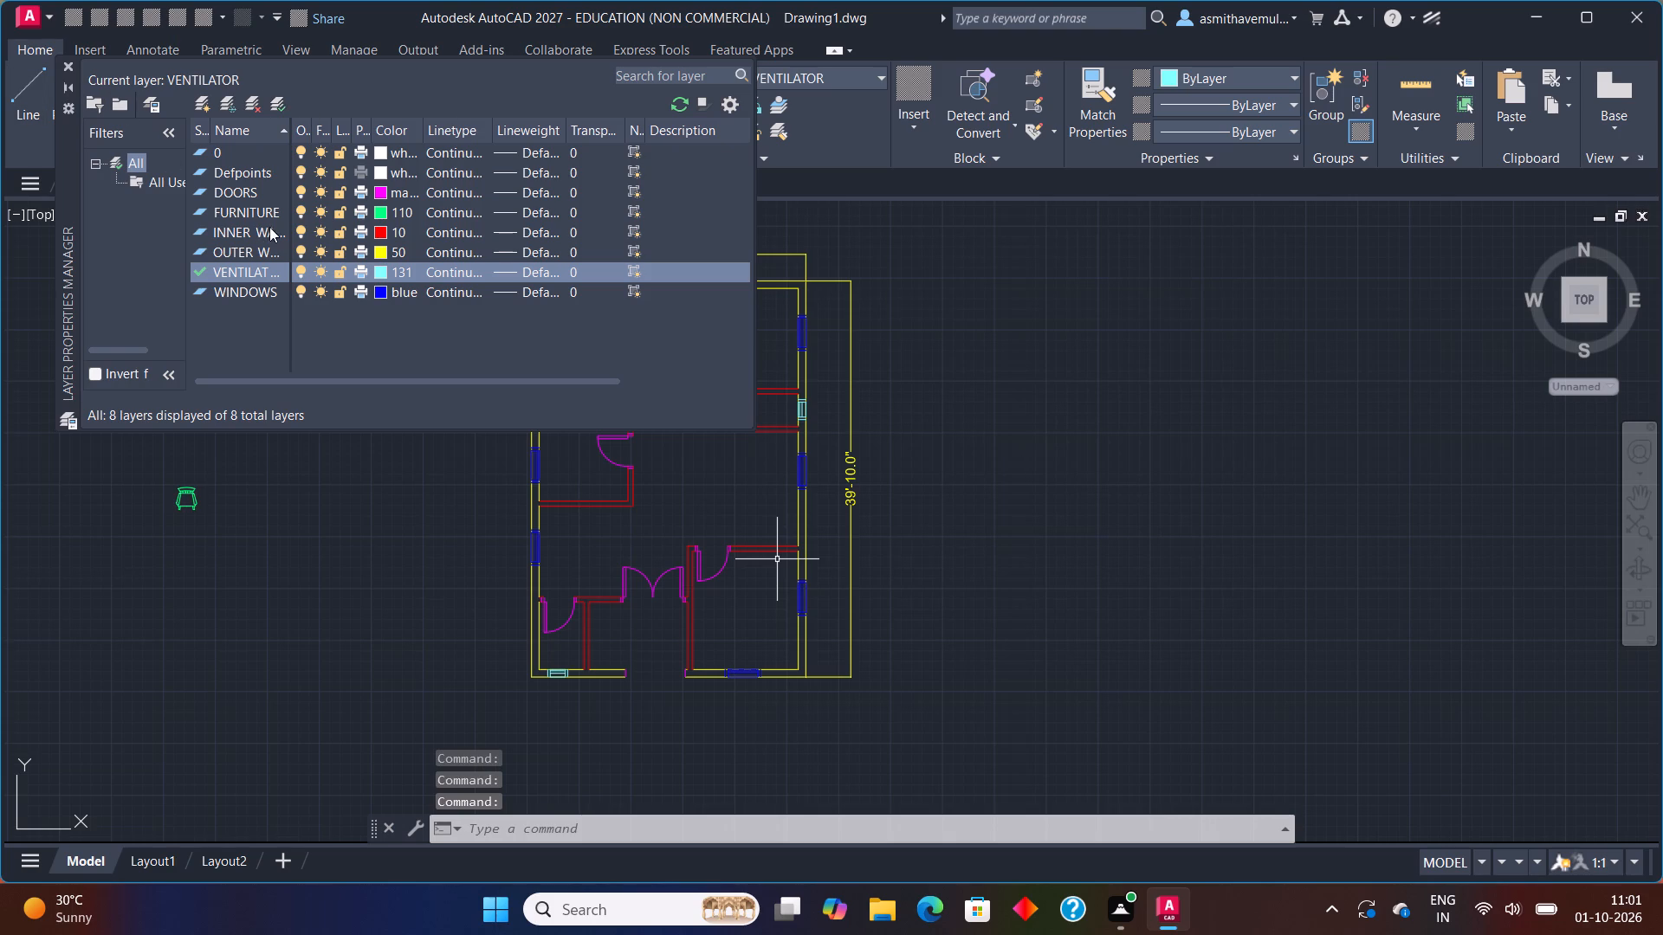
left_click(449, 205)
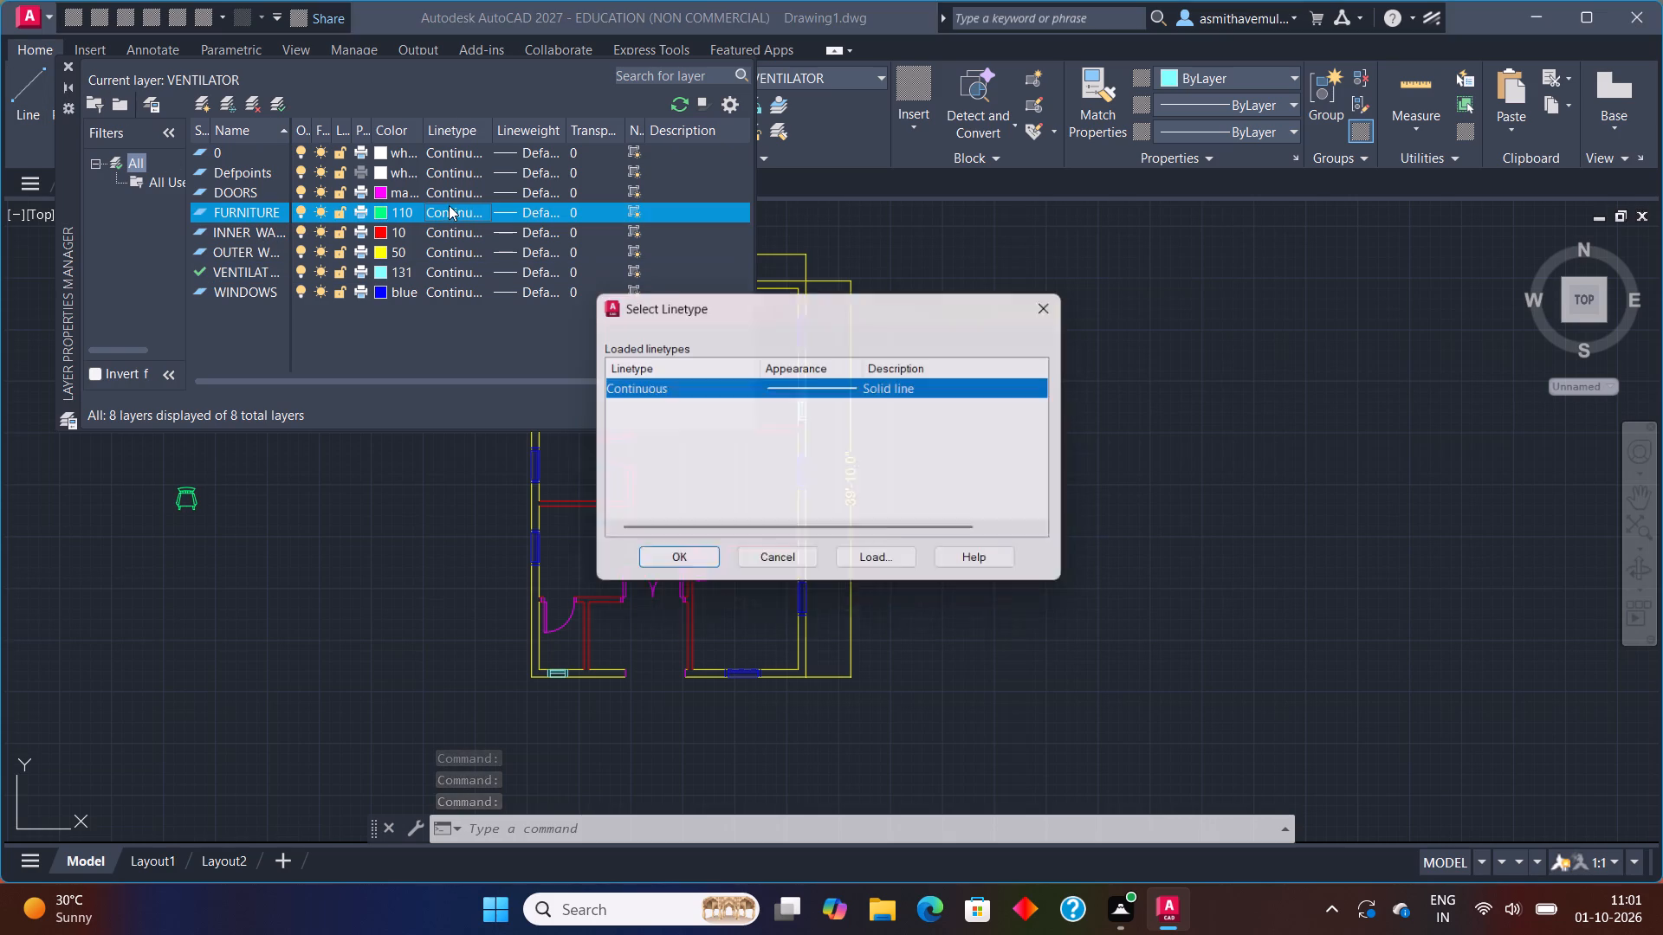
left_click(1050, 303)
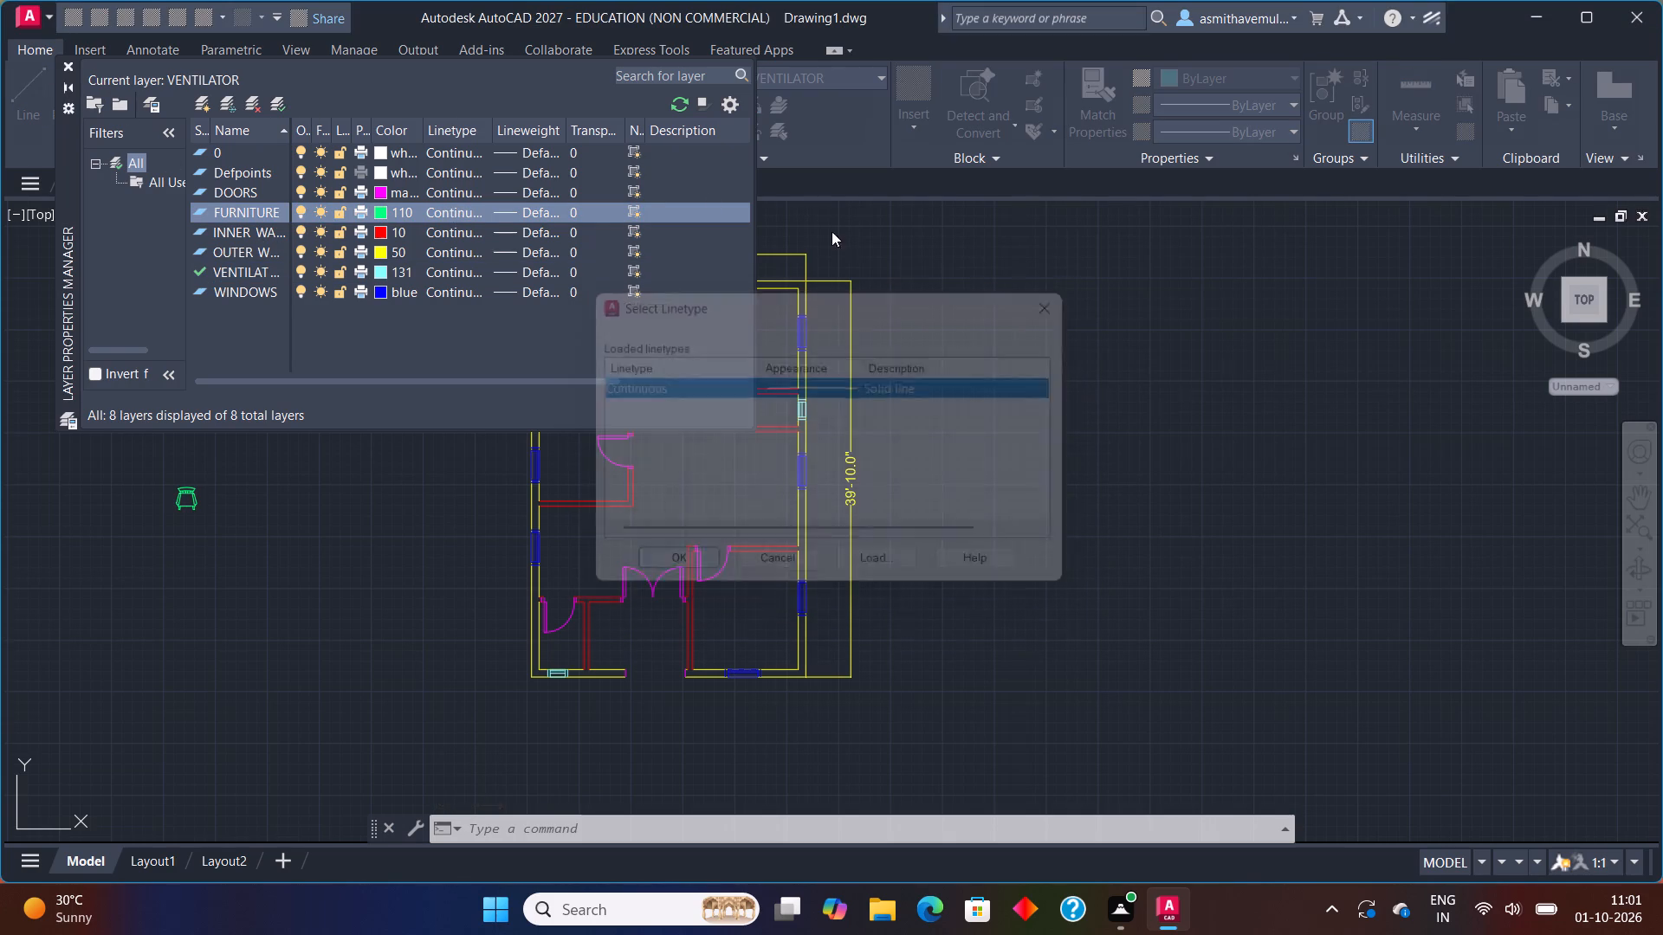
left_click(271, 100)
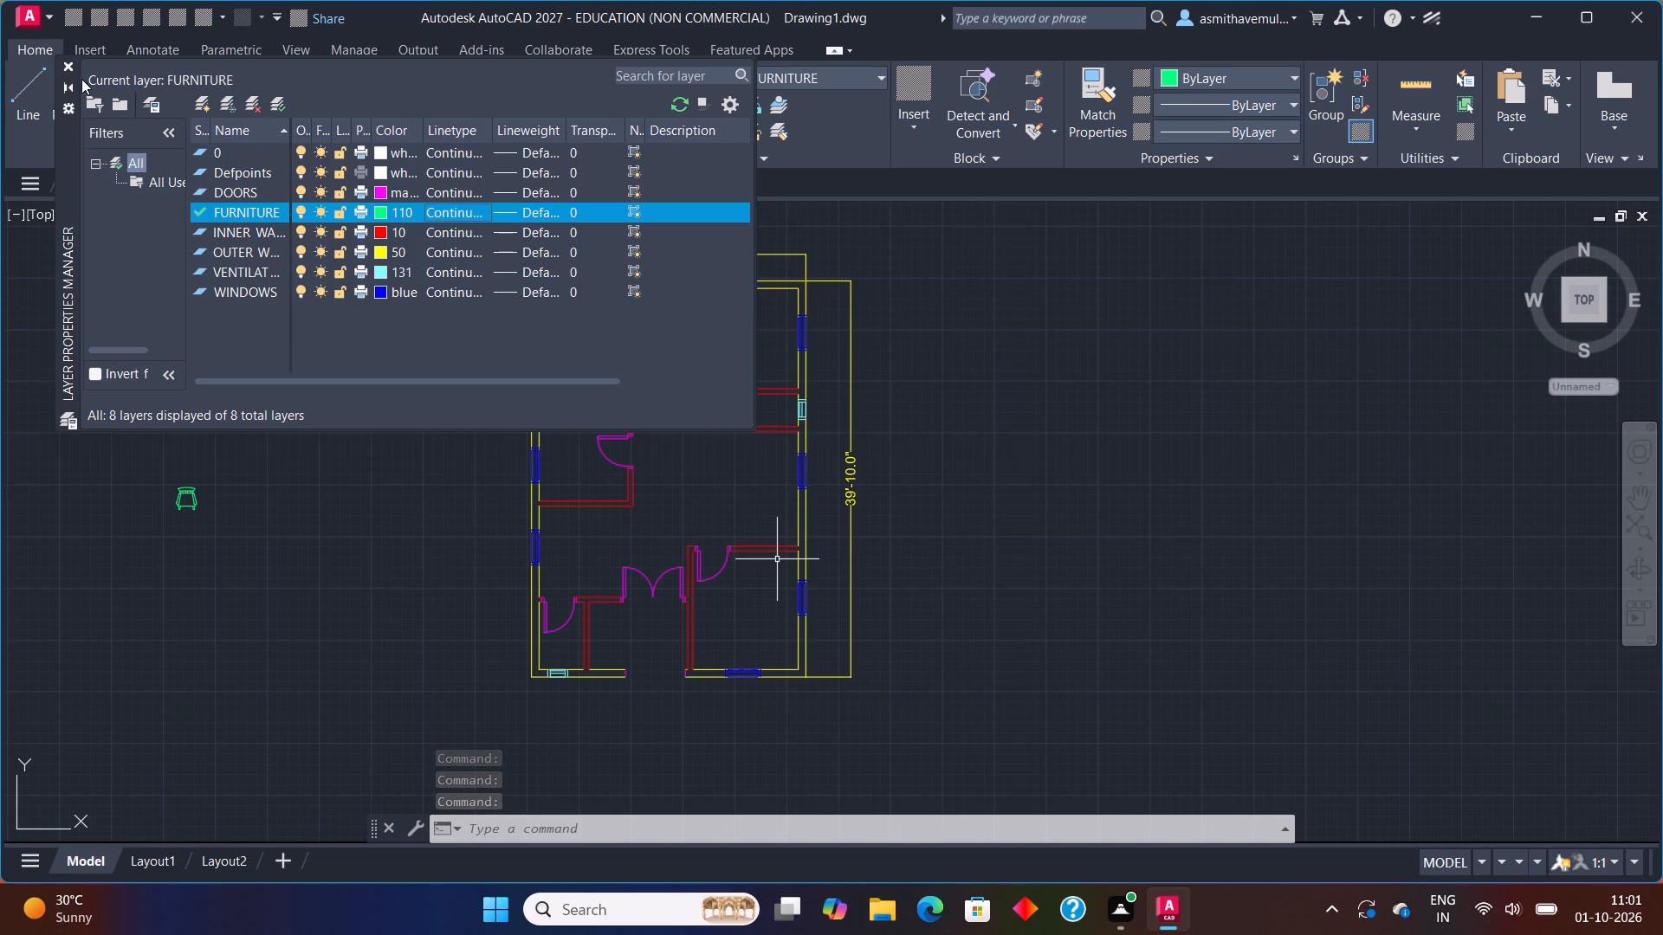
left_click(72, 58)
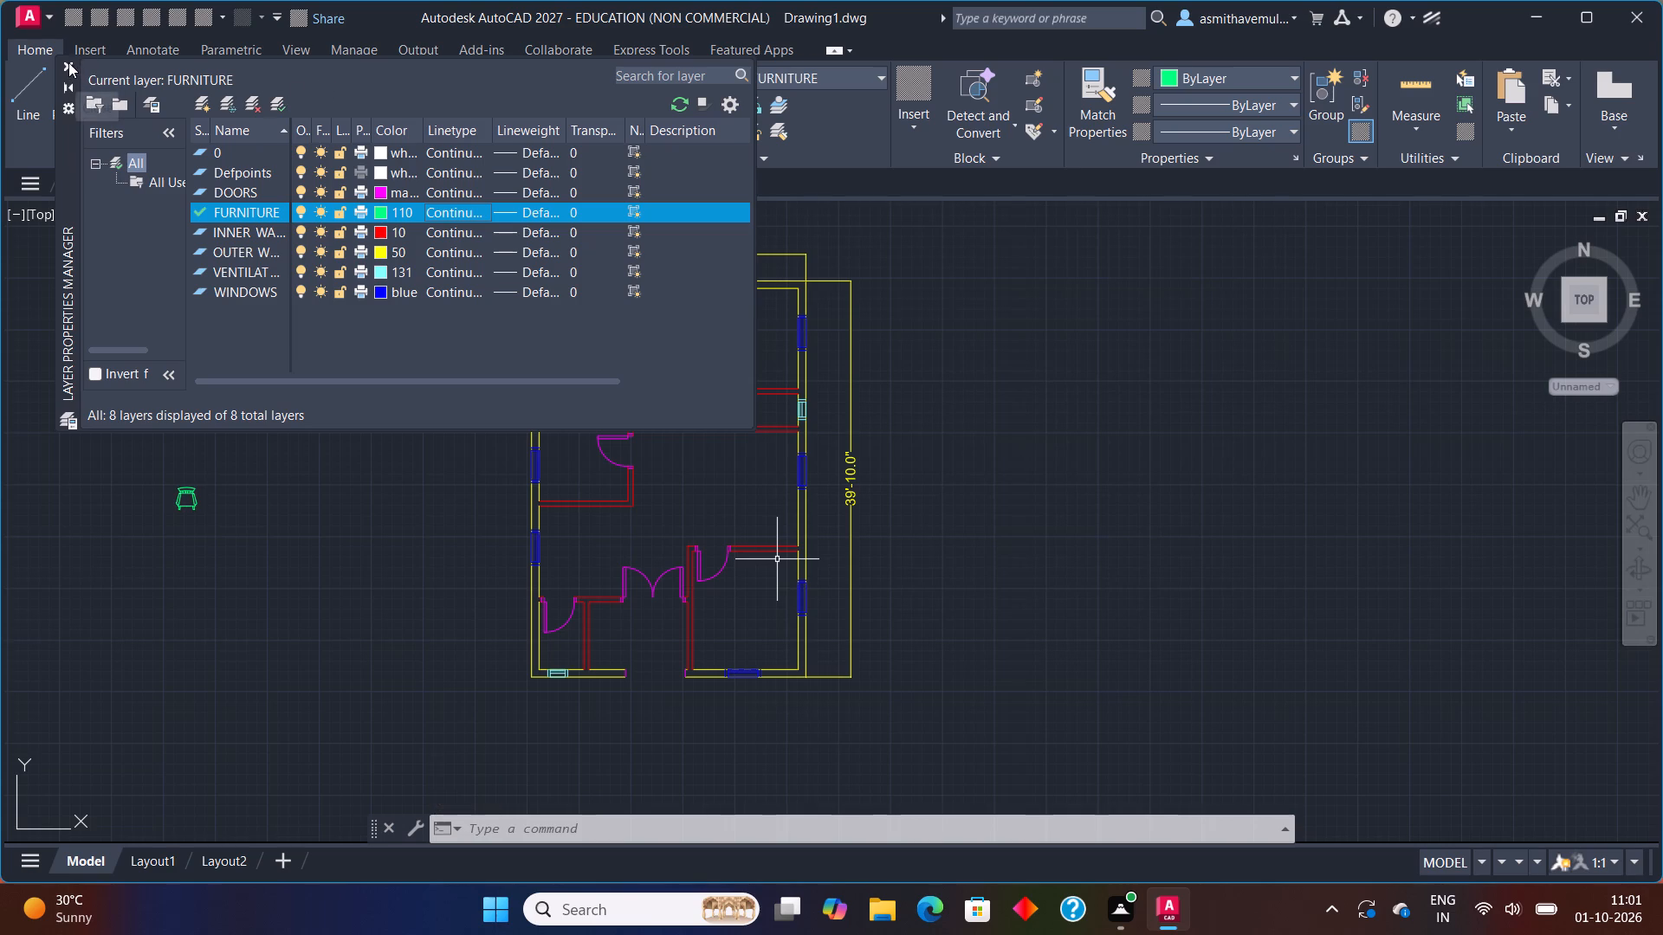
left_click(68, 61)
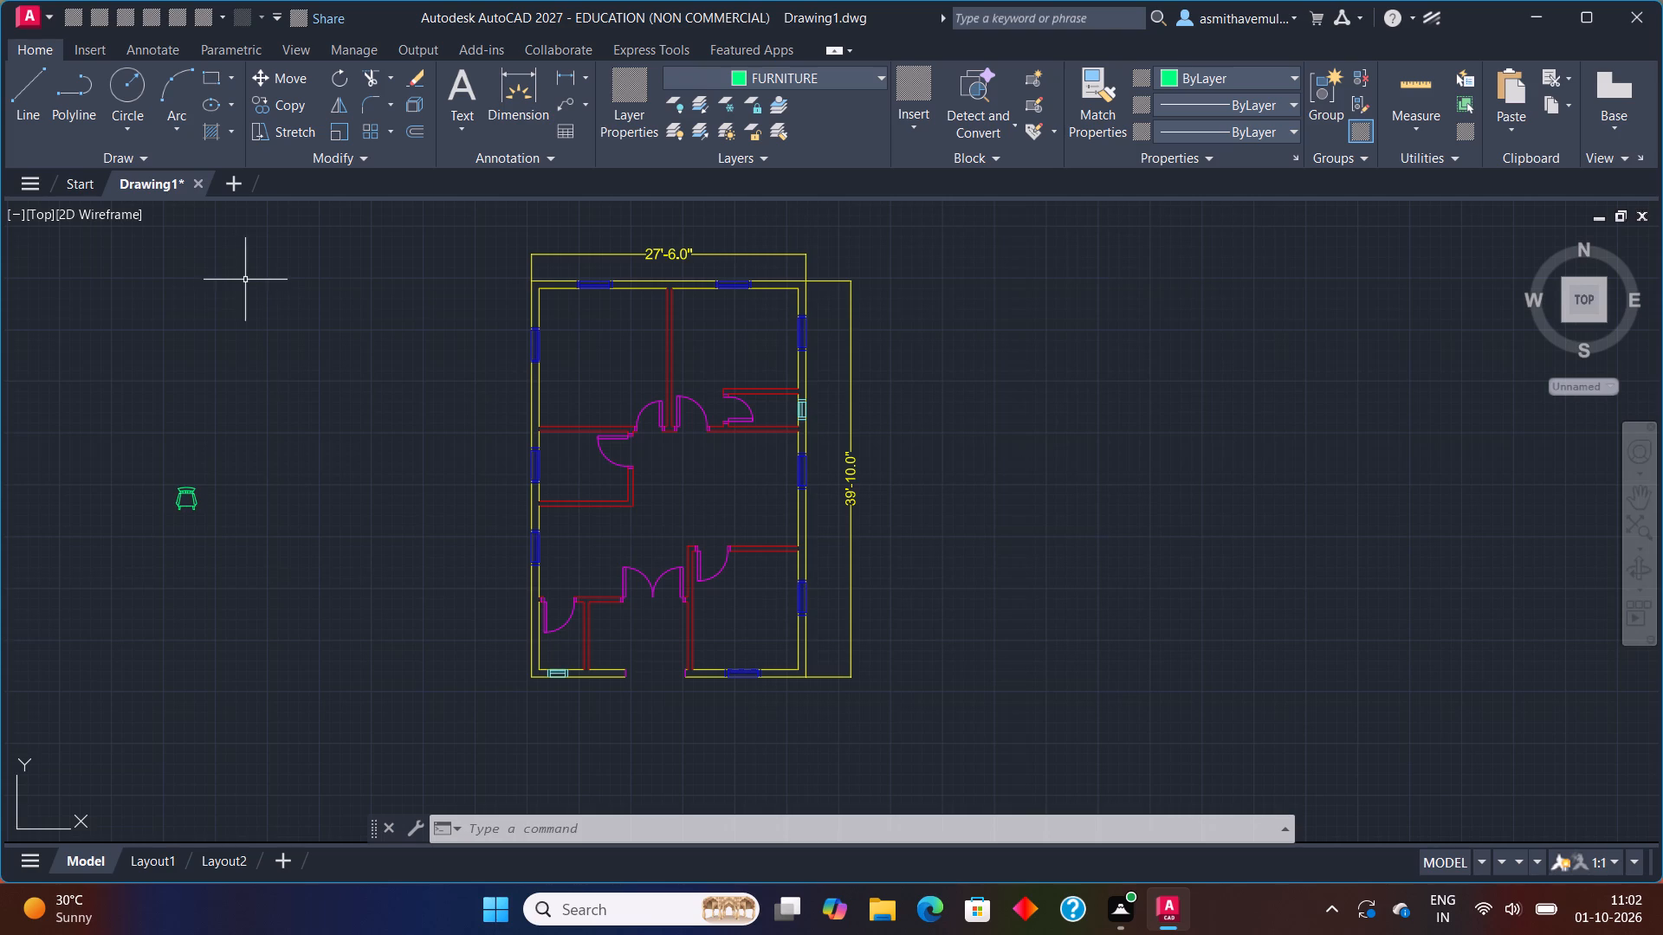
Reopen DesignCenter and insert the Bed - Queen and Computer Terminal blocks from Home - Space Planner into the empty space west of the floor plan.
key("ctrl+2")
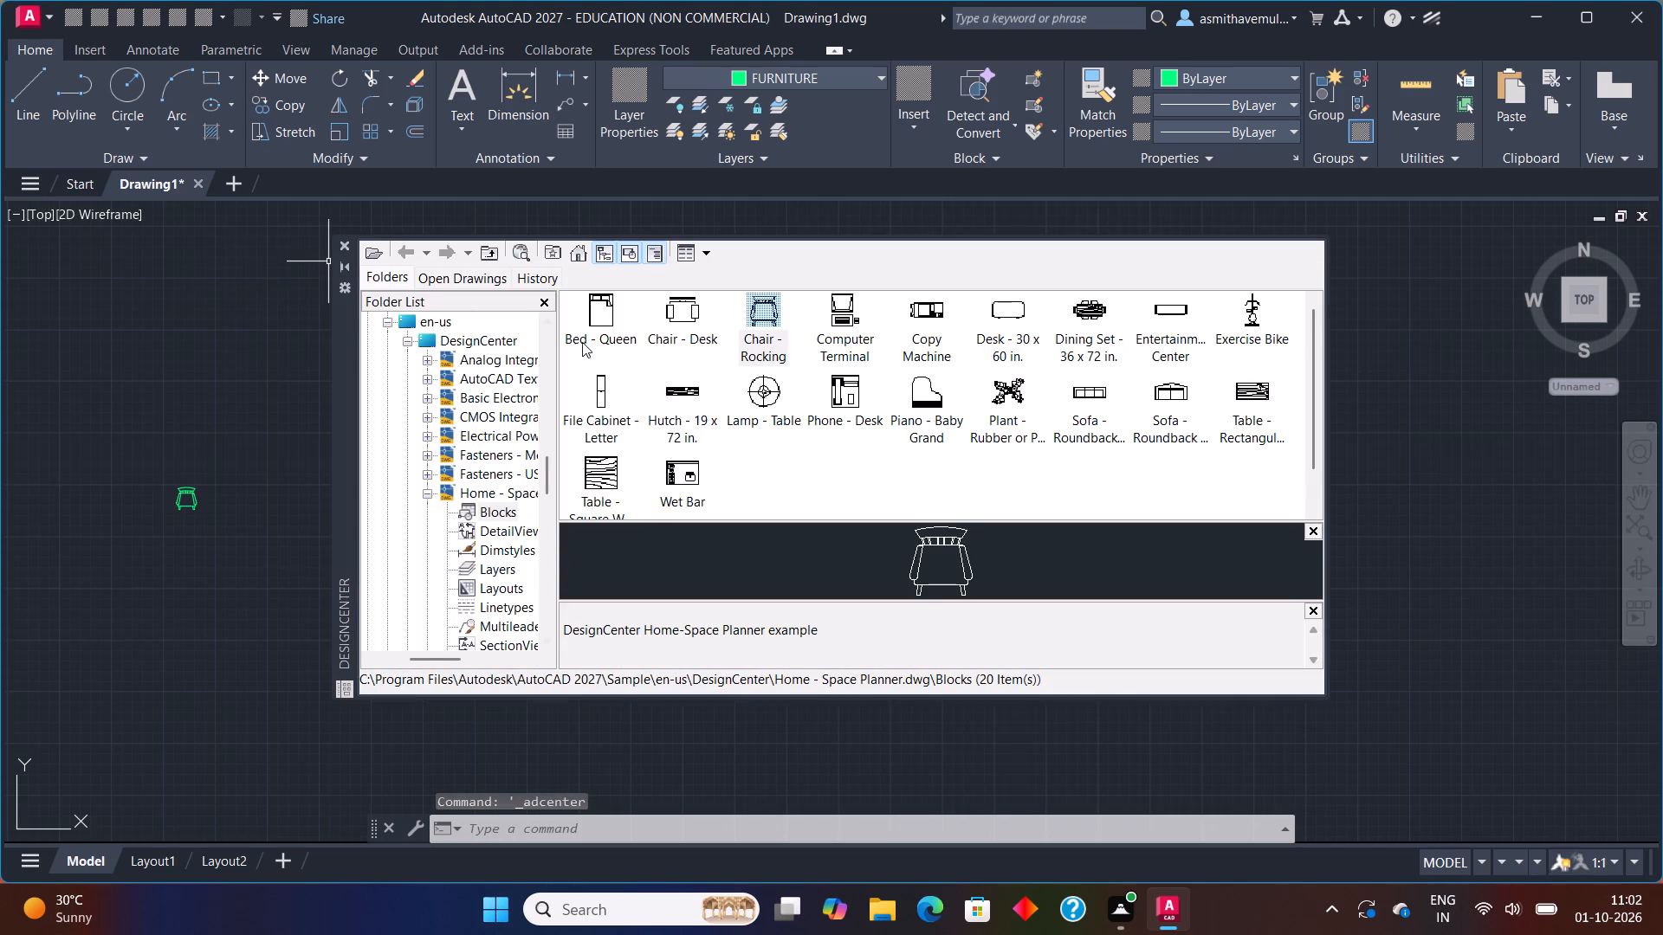
left_click_drag(600, 319, 212, 355)
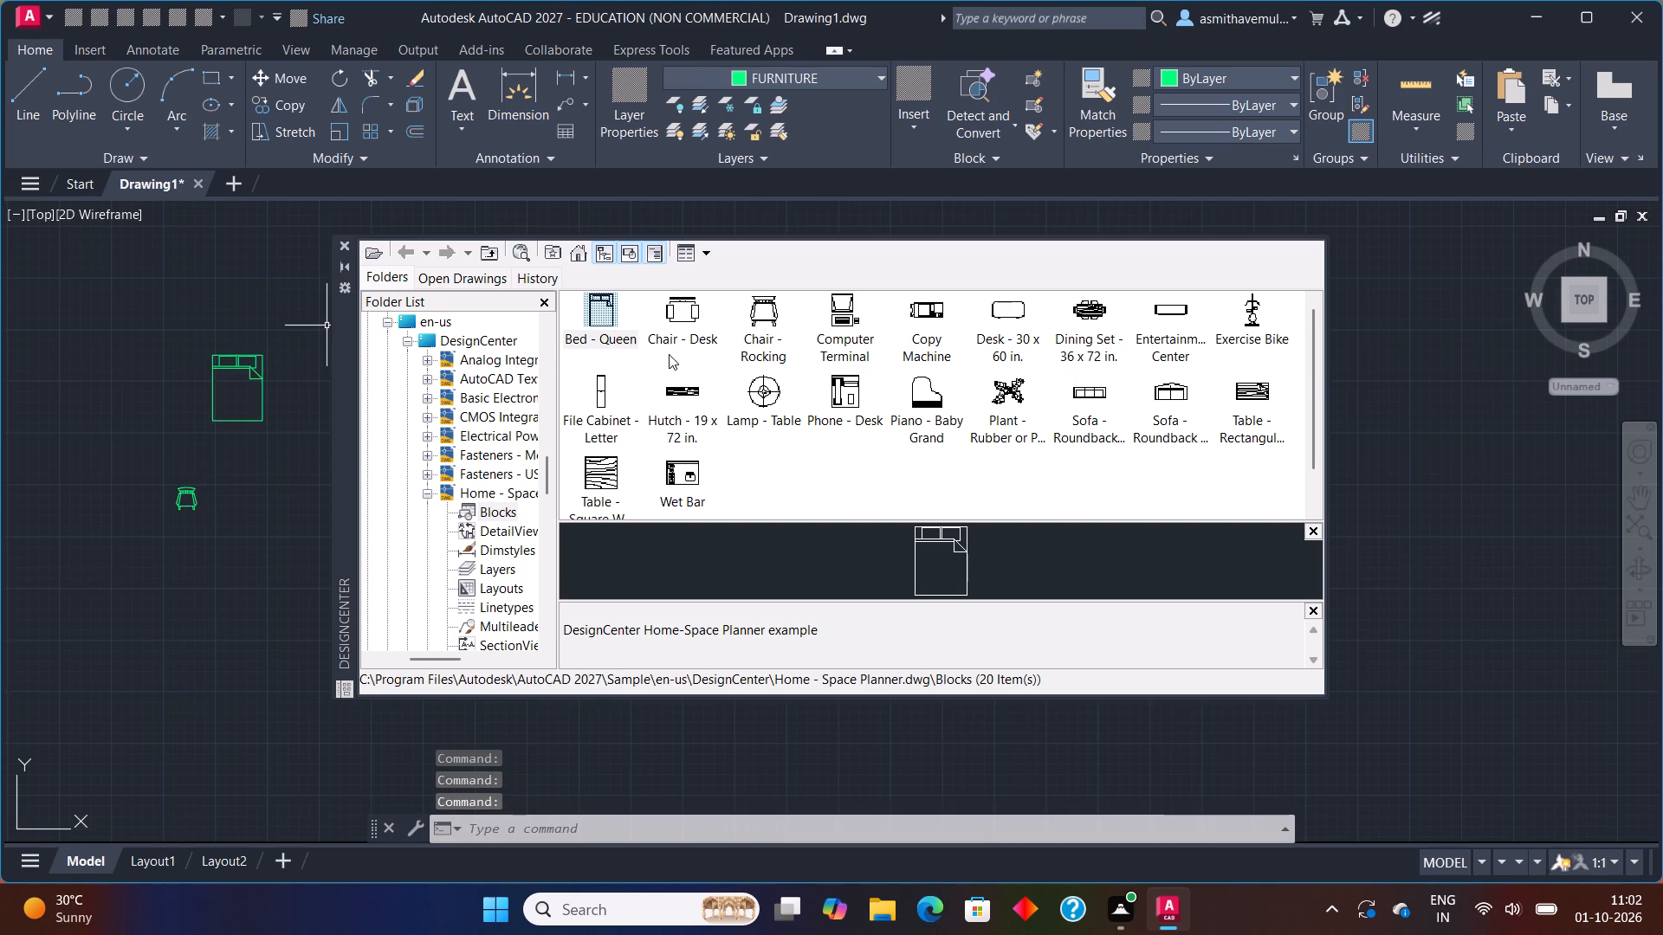
left_click_drag(837, 318, 246, 320)
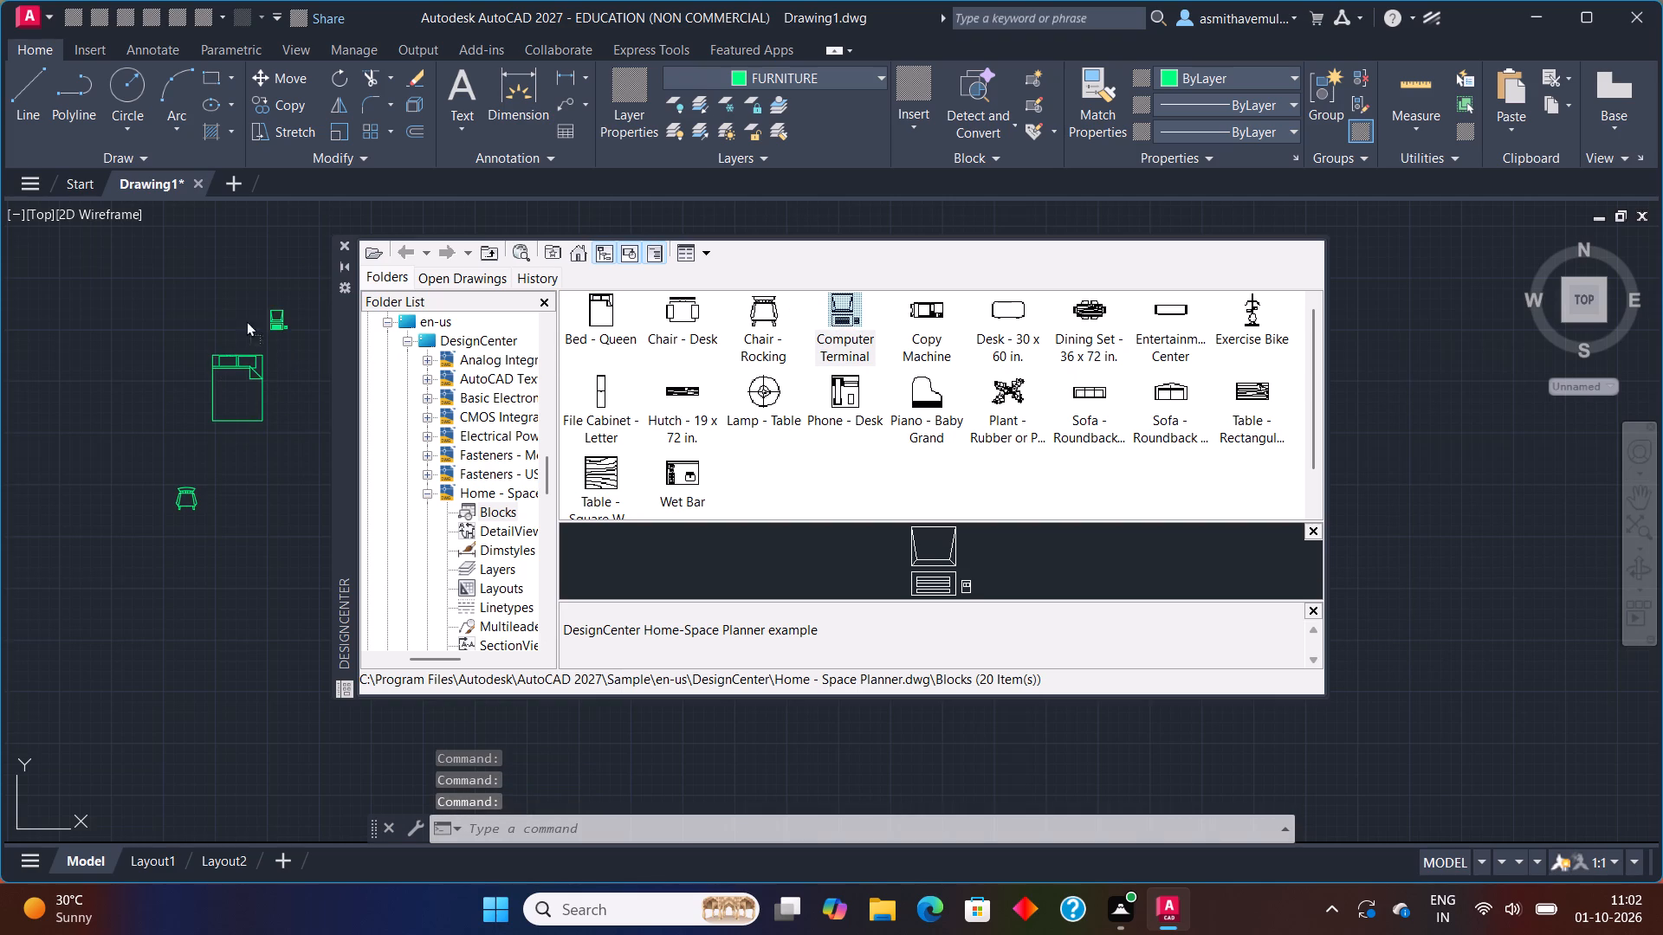
left_click_drag(246, 320, 139, 319)
Insert the Desk - 30 x 60 in., Dining Set - 36 x 72 in. and Lamp - Table blocks west of the floor plan.
left_click_drag(1020, 300, 85, 504)
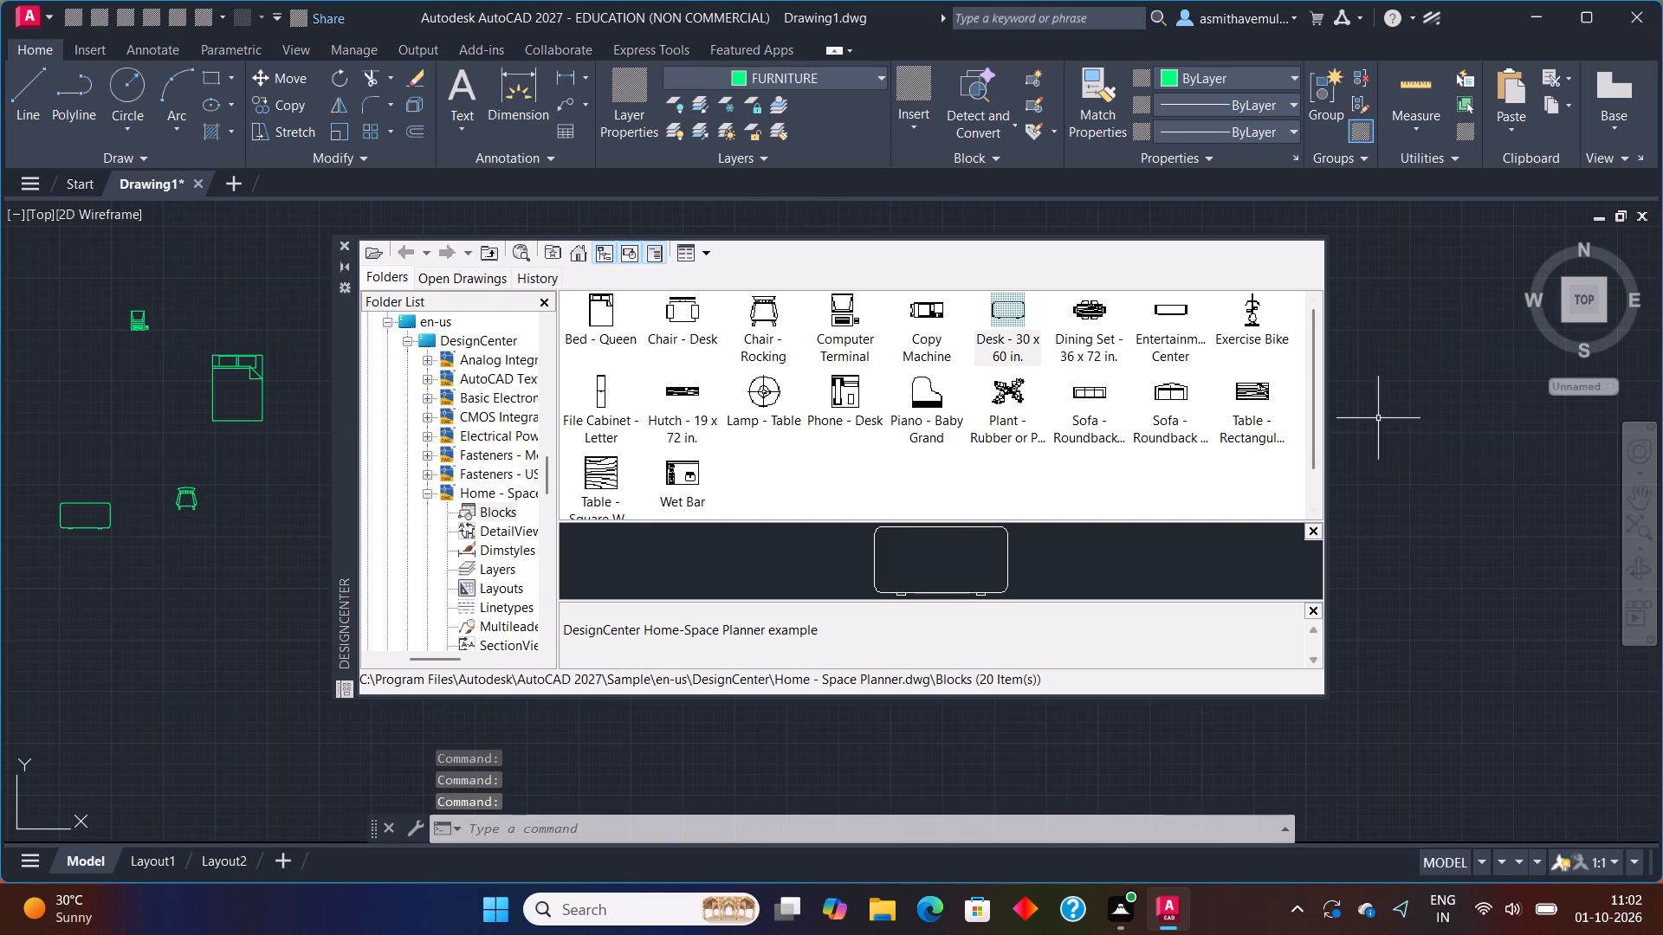
left_click_drag(1091, 310, 203, 548)
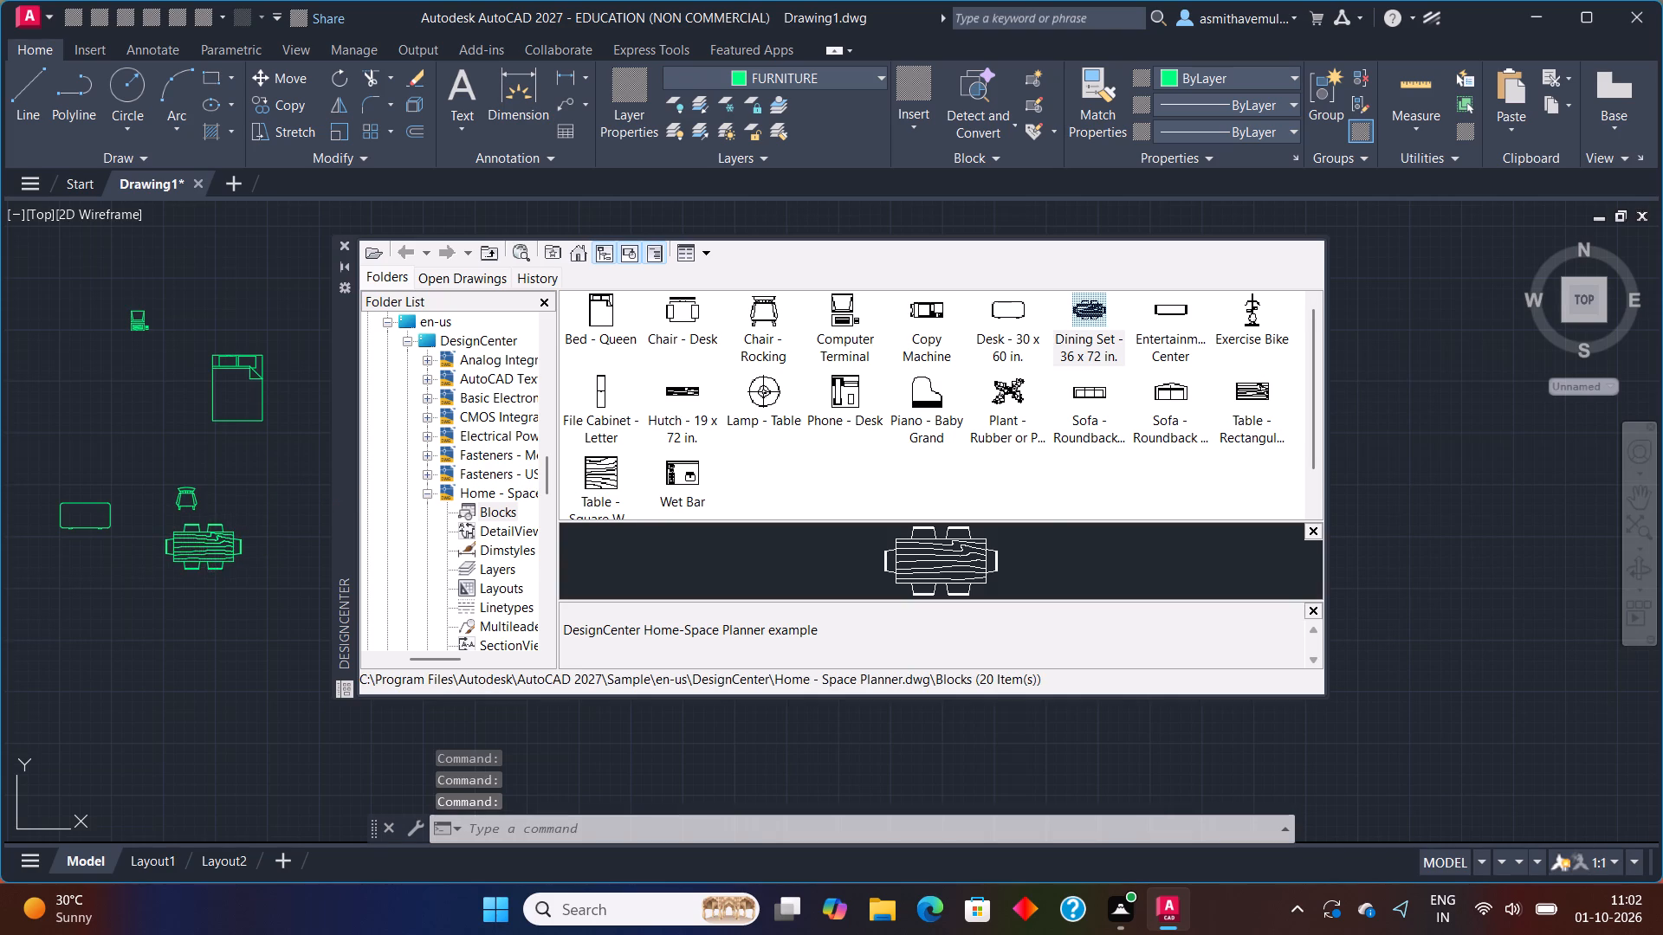
left_click_drag(786, 390, 96, 435)
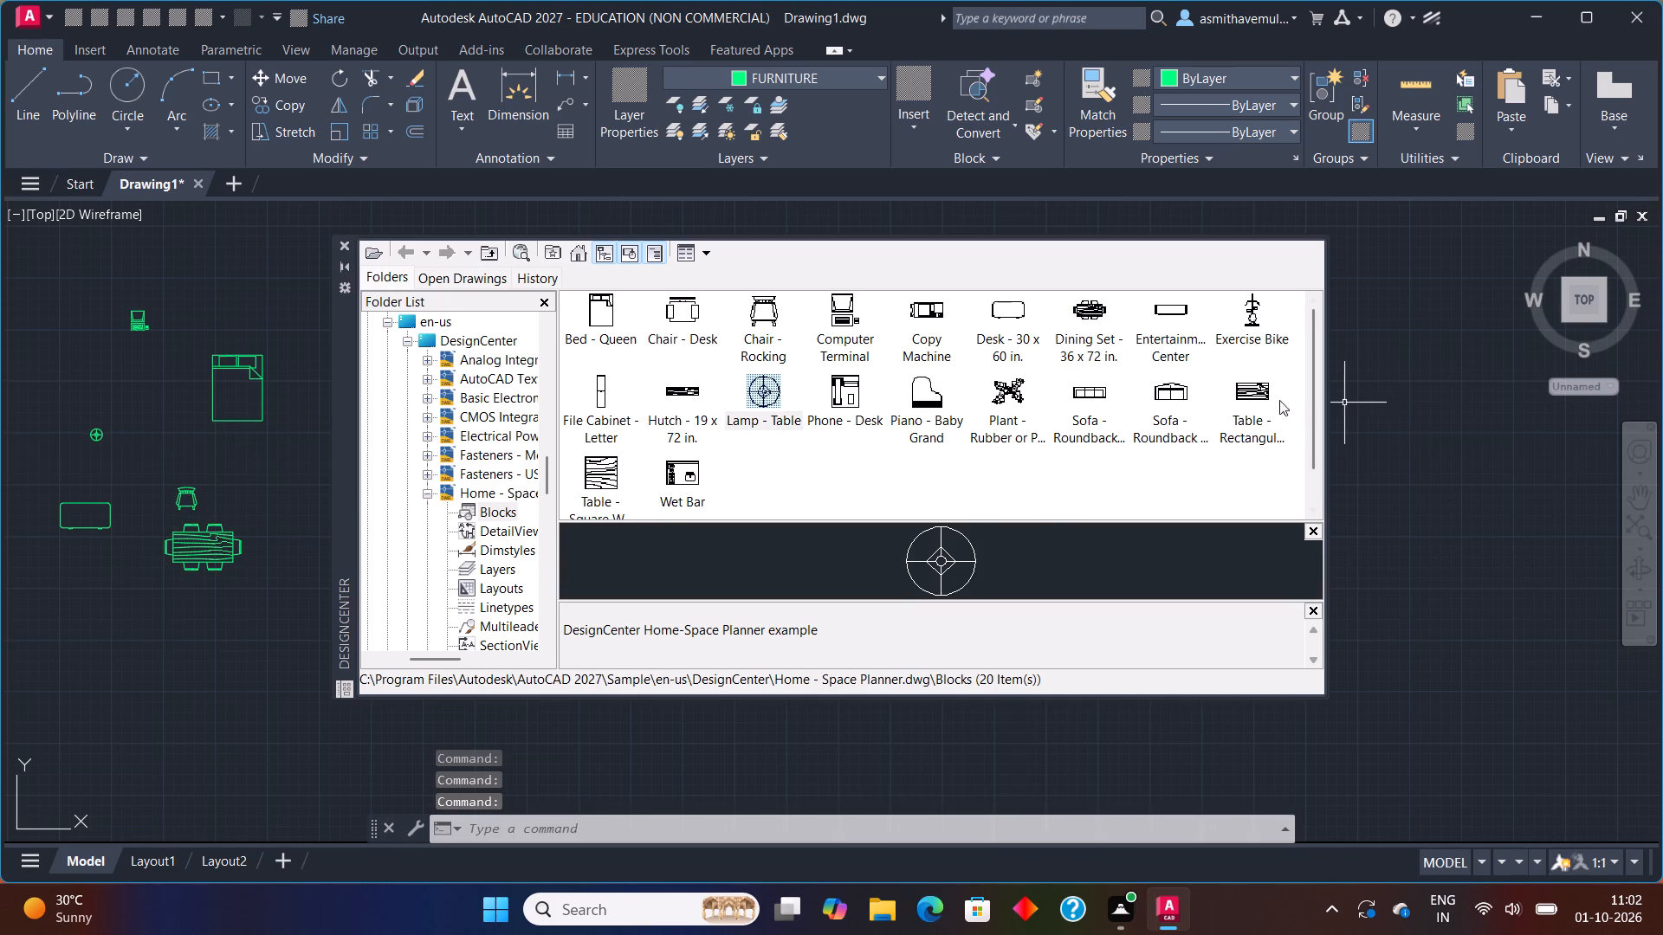
Insert the two-seat and three-seat Sofa - Roundback blocks and the rectangular Table block west of the floor plan.
left_click_drag(1172, 381, 126, 621)
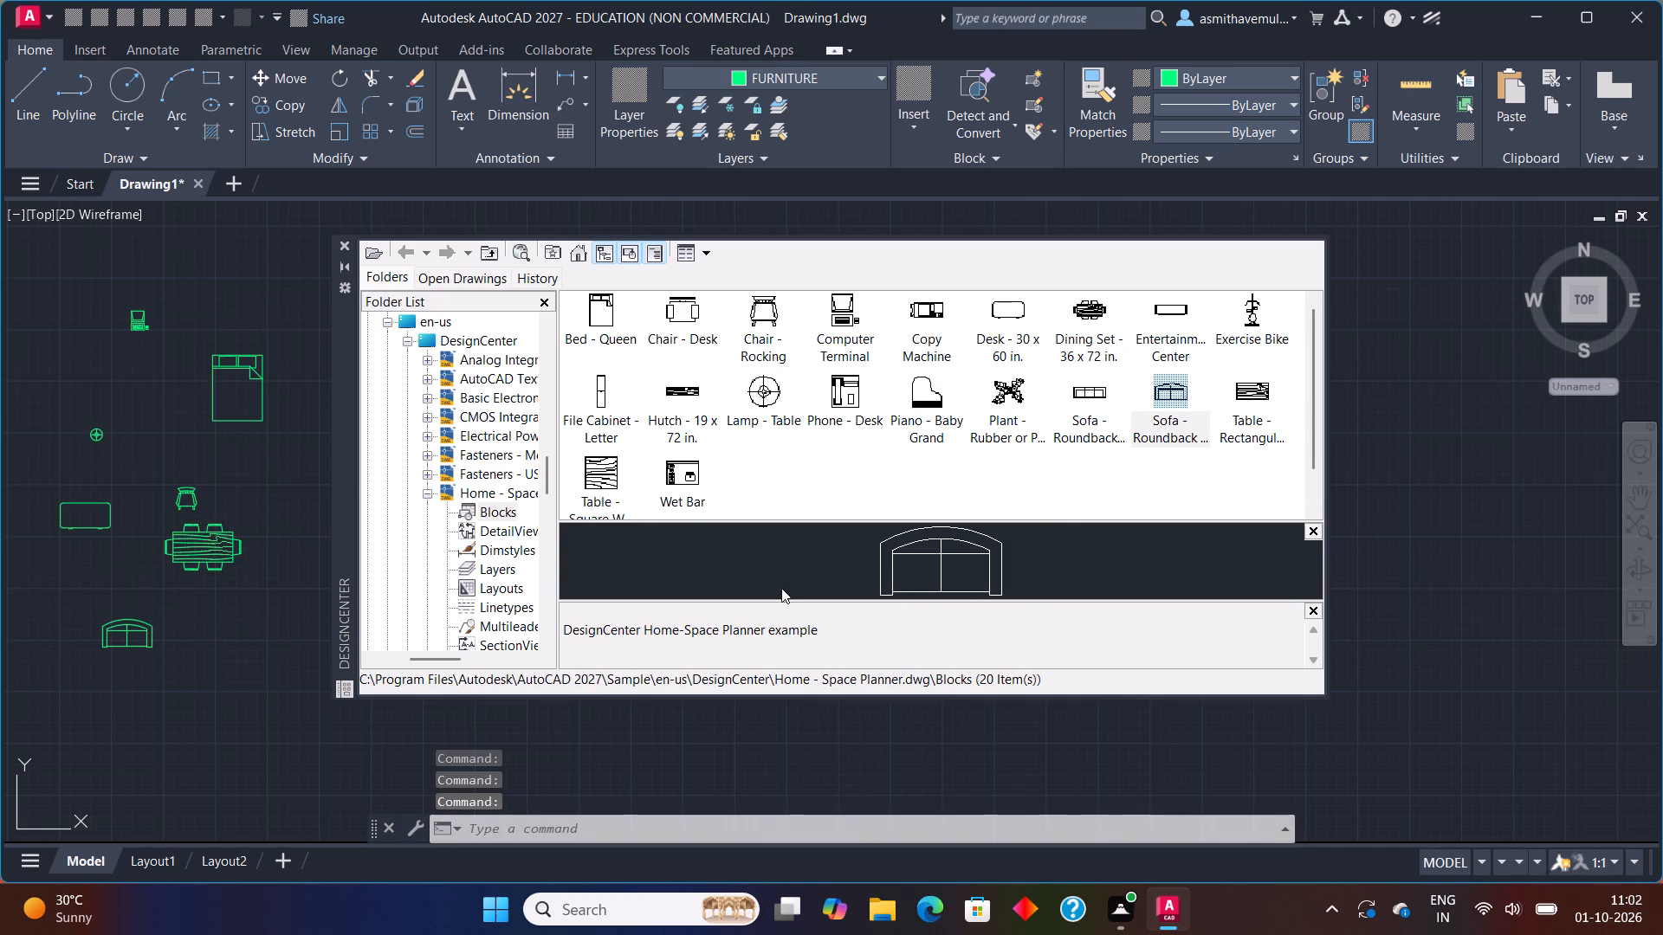
left_click_drag(1093, 424, 539, 359)
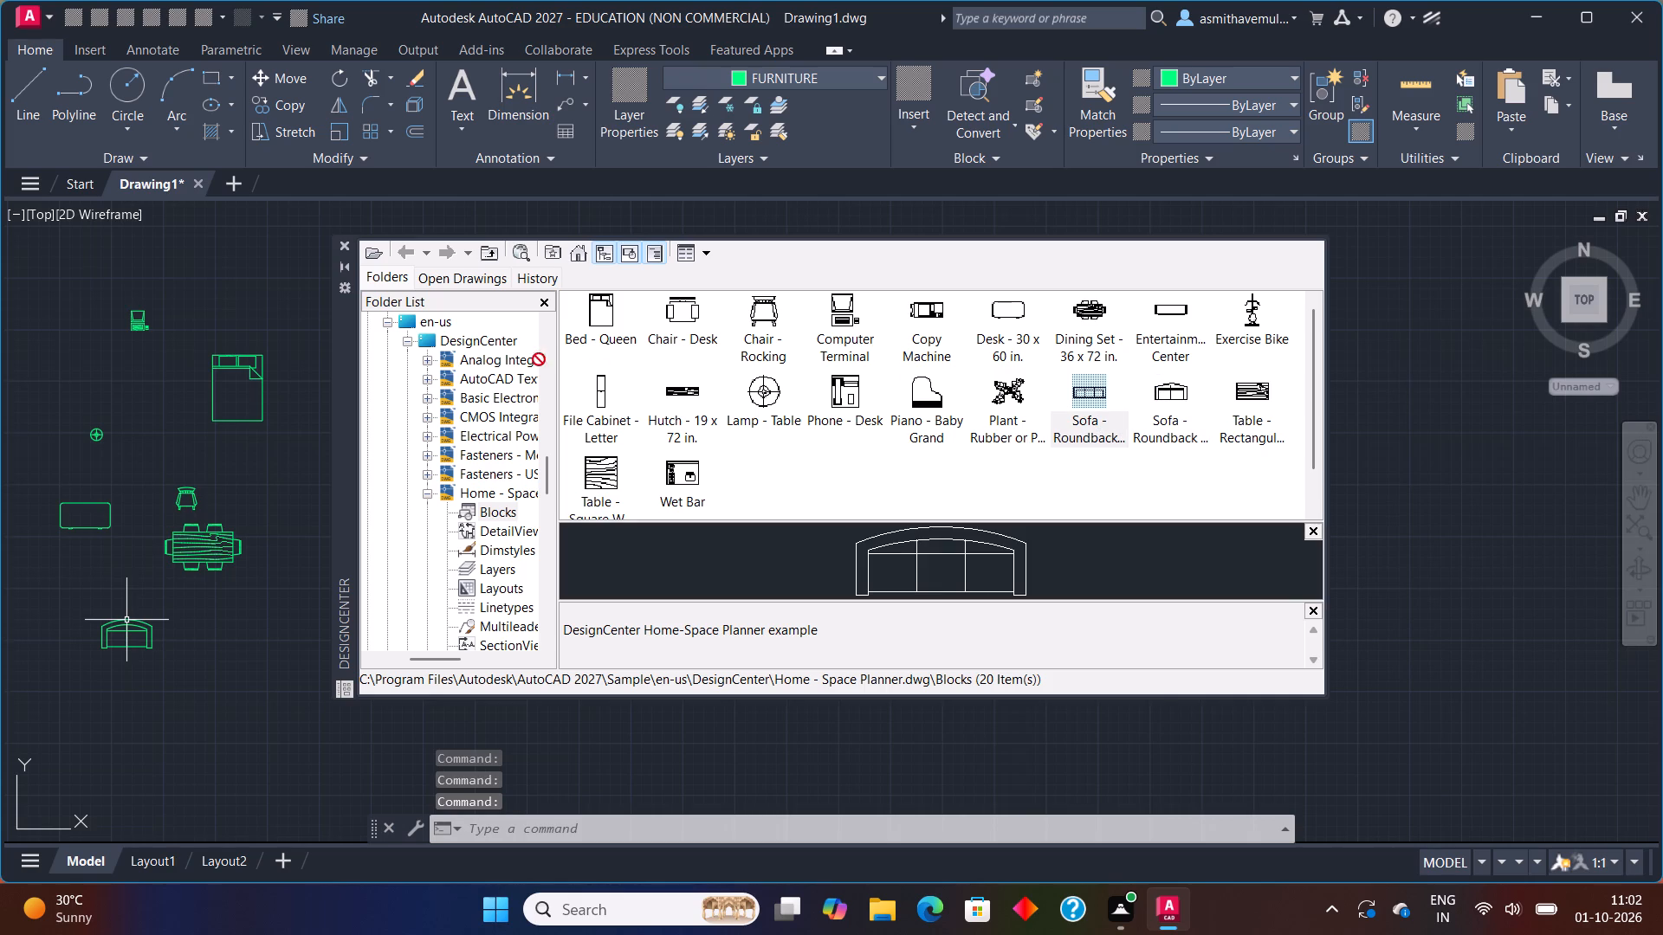
left_click_drag(539, 359, 145, 268)
left_click_drag(1252, 403, 792, 398)
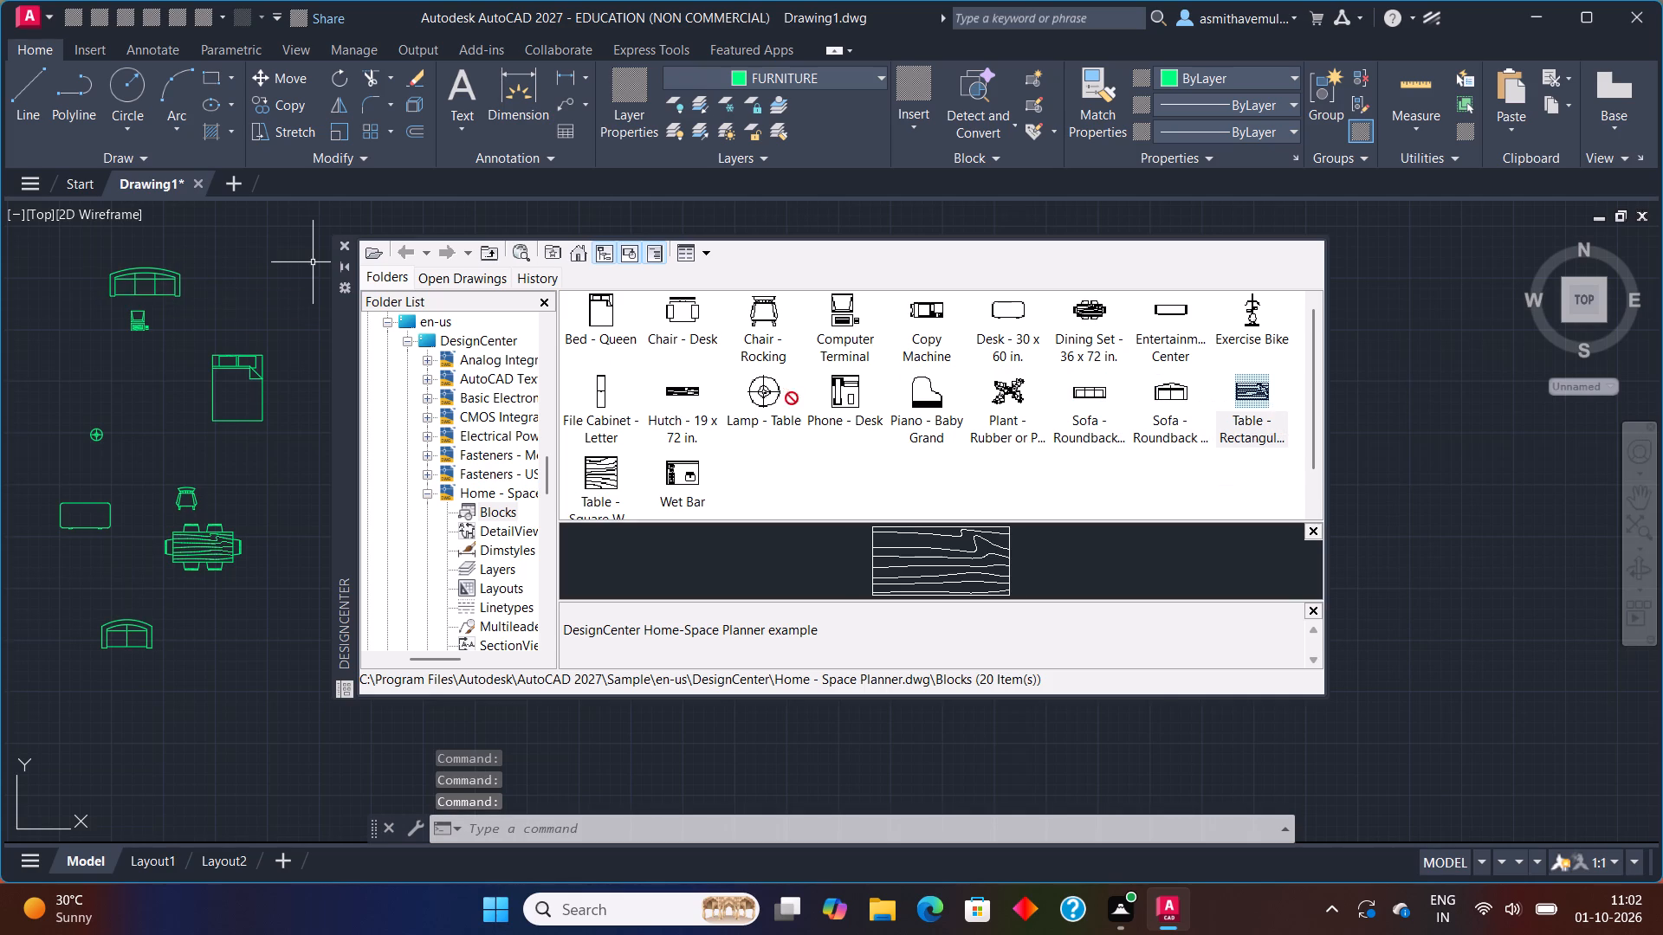
left_click_drag(792, 398, 94, 385)
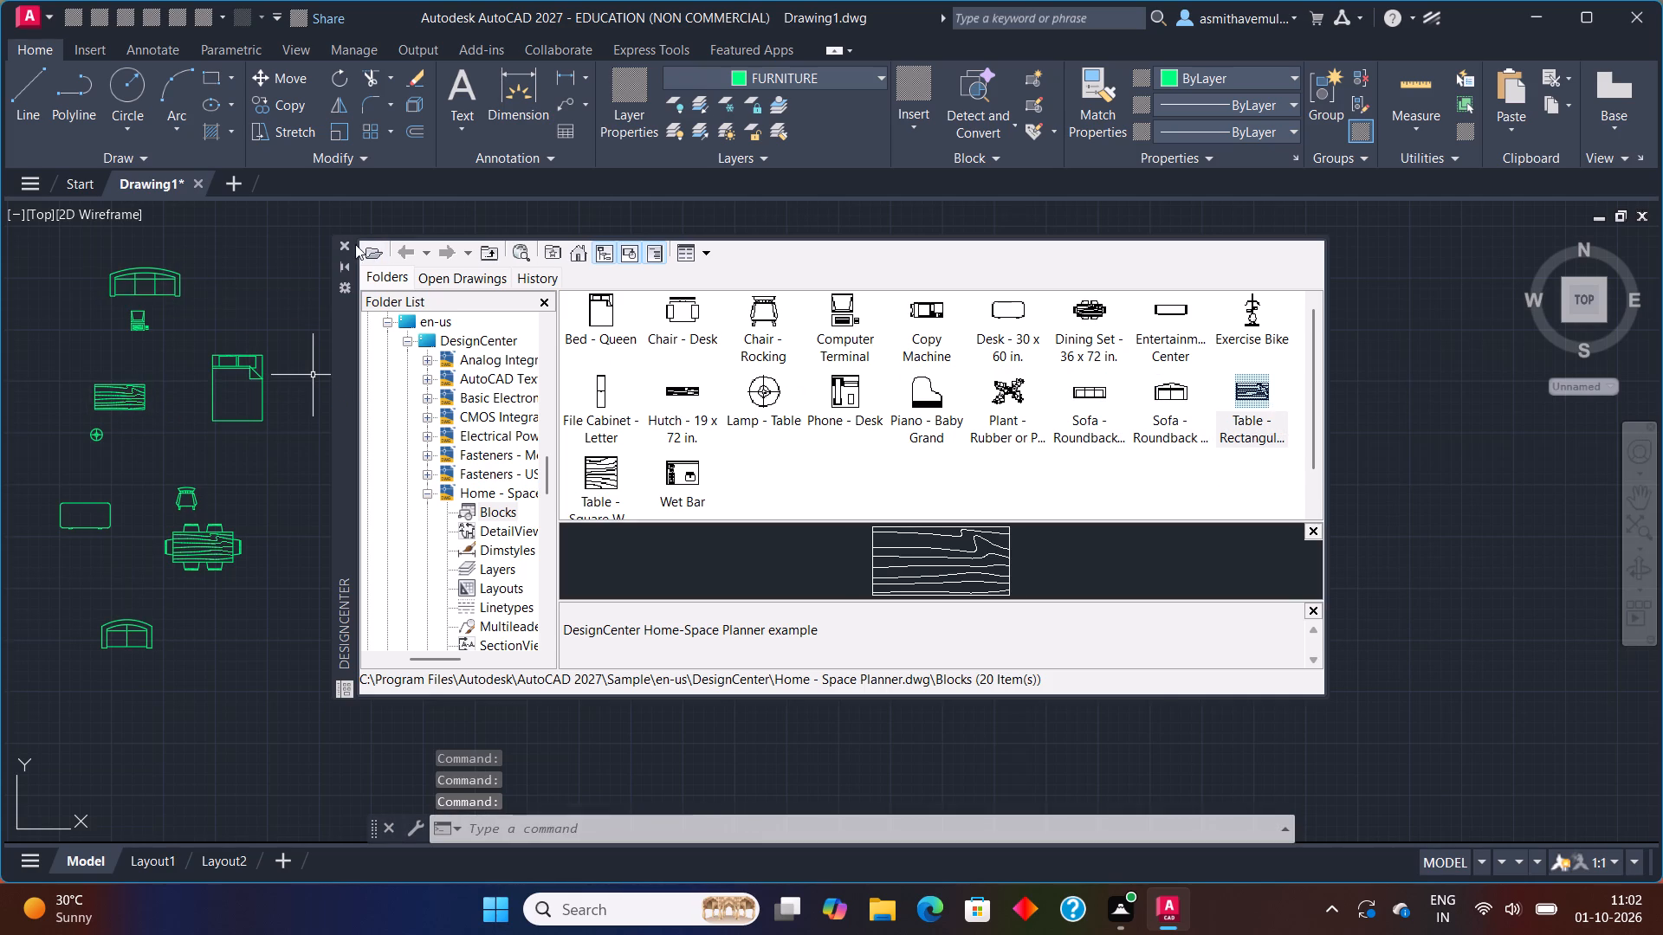
Insert the Kitchen Layout - 7 x 8 ft and Sink-single - 30 in top blocks from DesignCenter's Kitchens.dwg east of the floor plan.
left_click(577, 262)
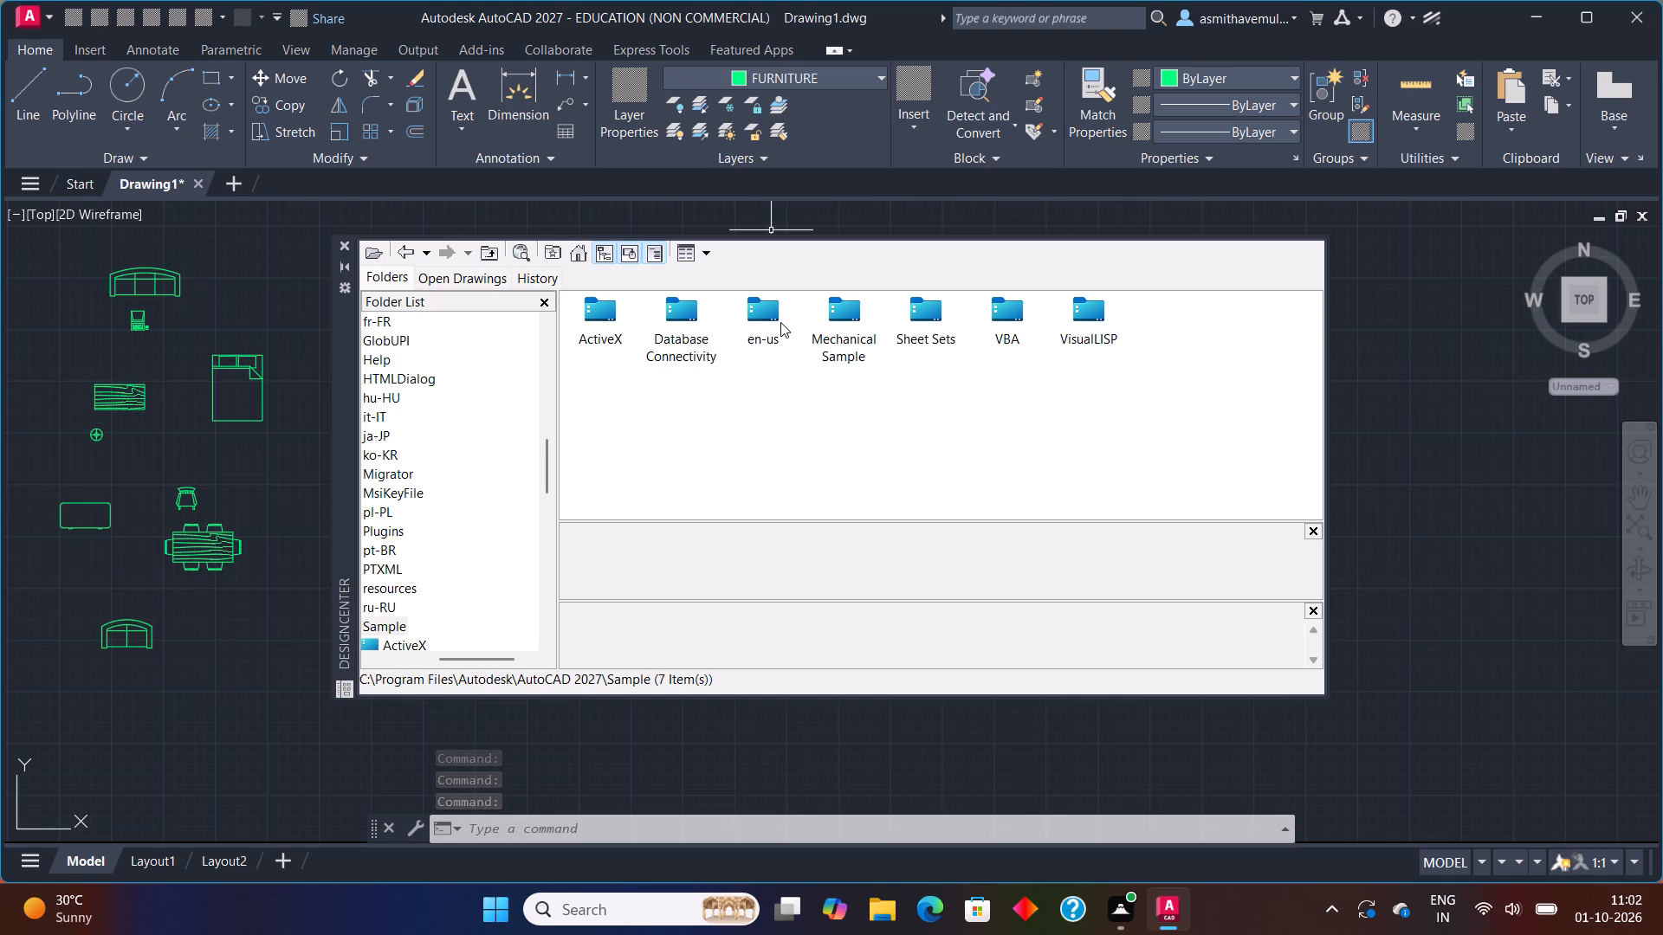
double_click(780, 322)
left_click(586, 315)
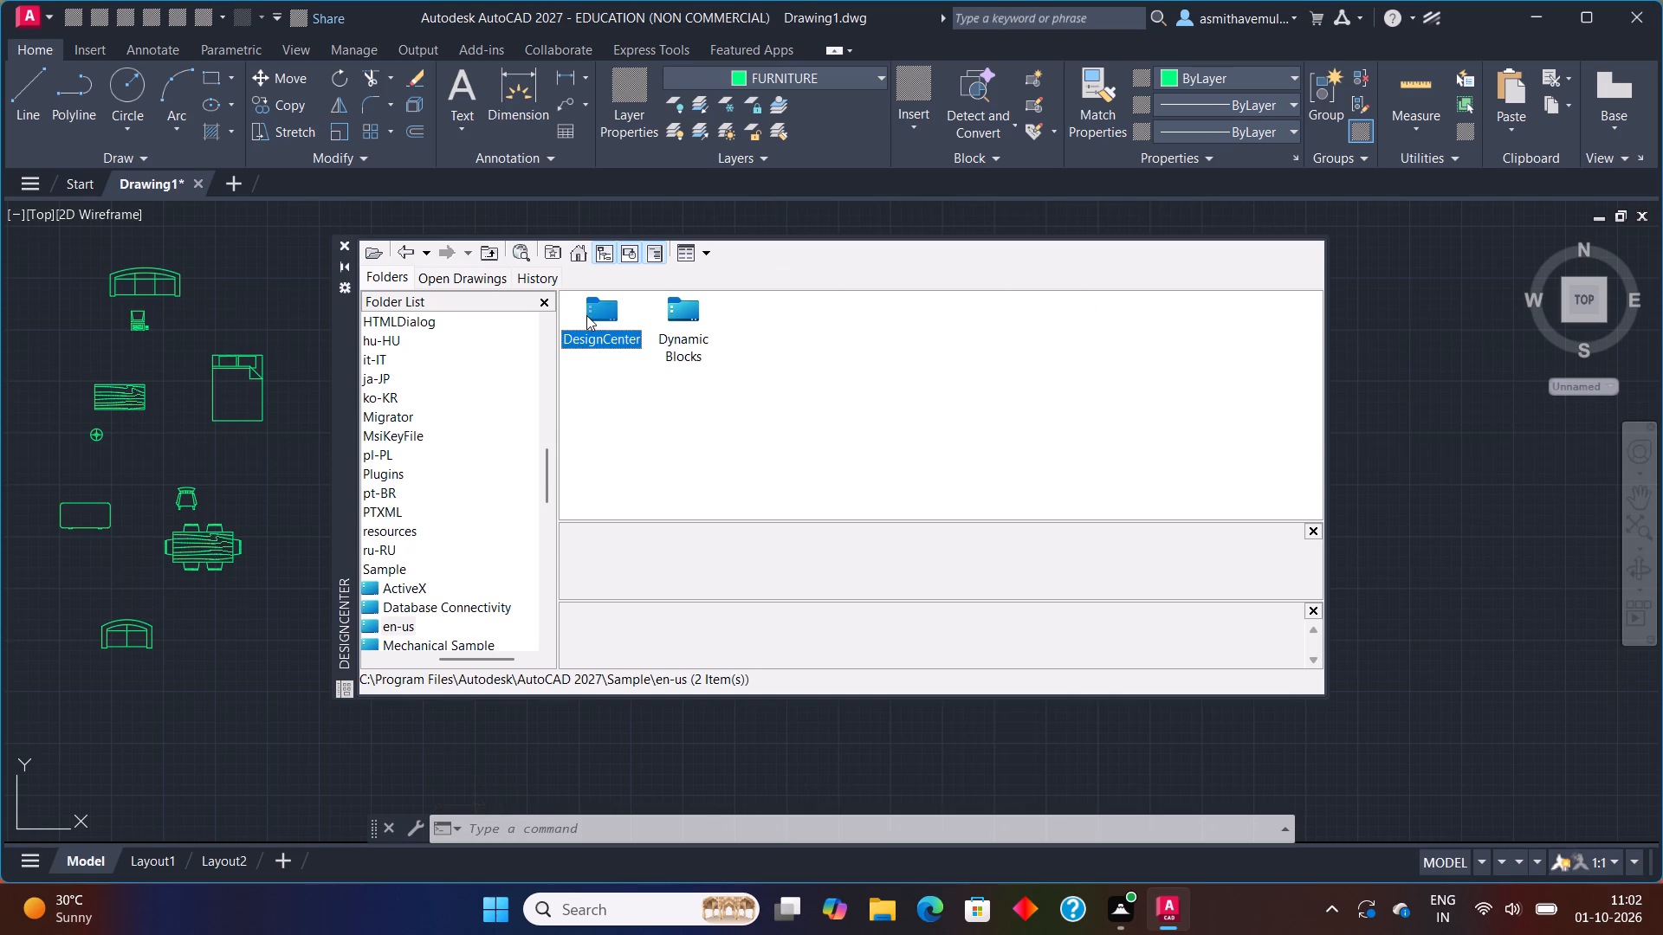
double_click(586, 315)
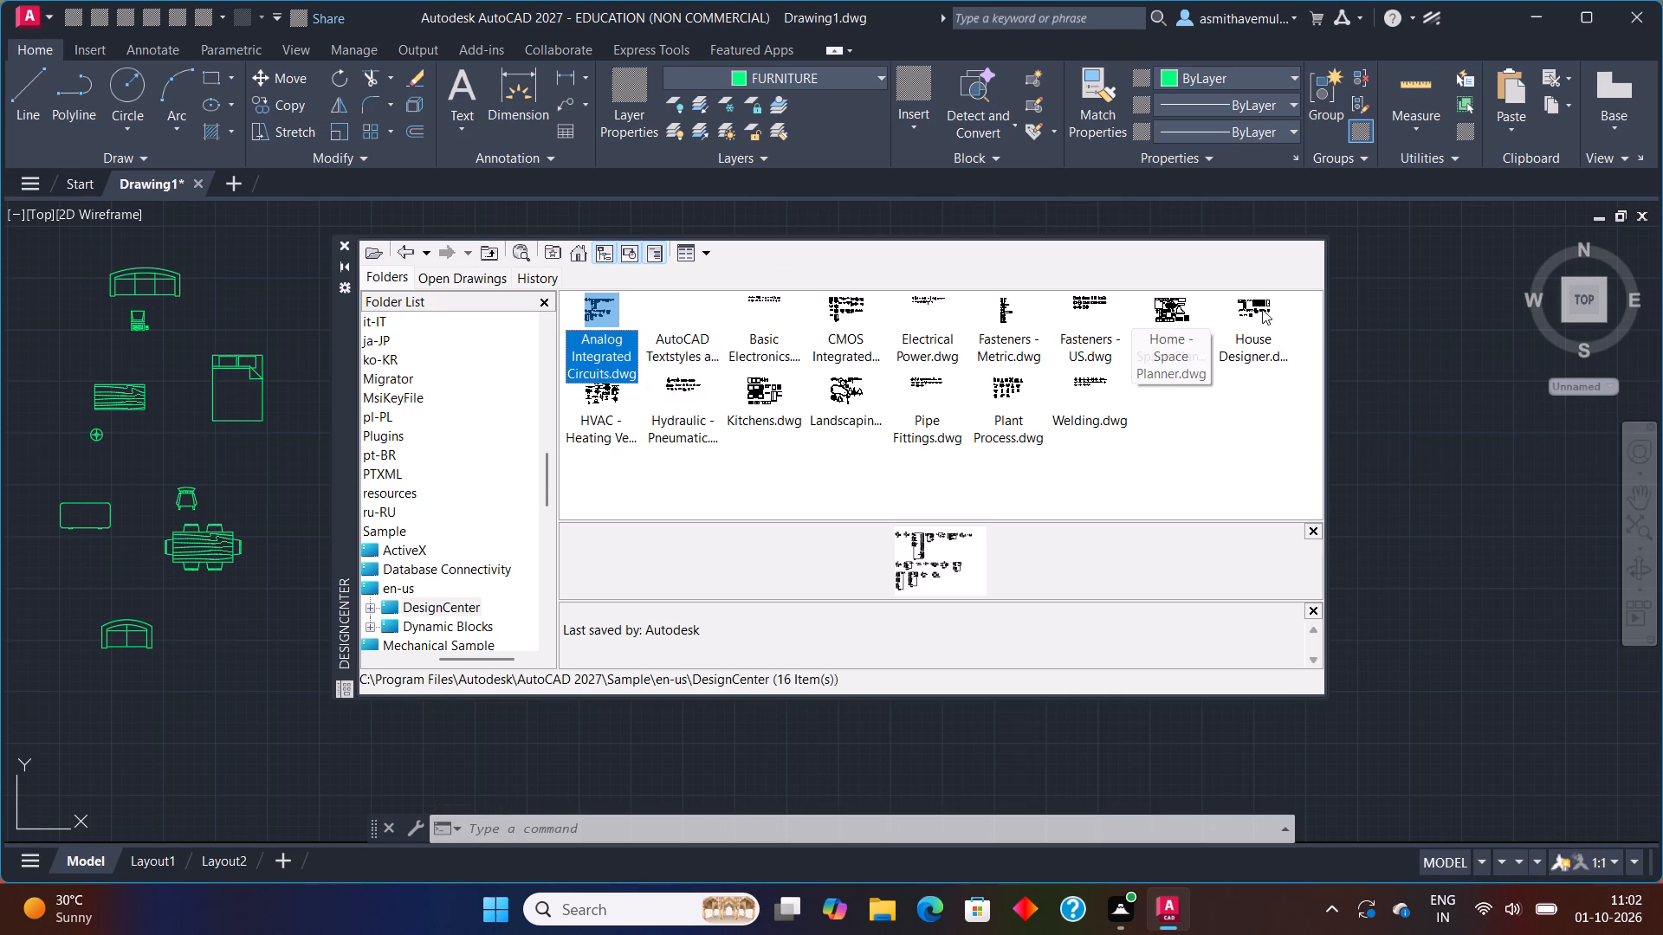
double_click(766, 399)
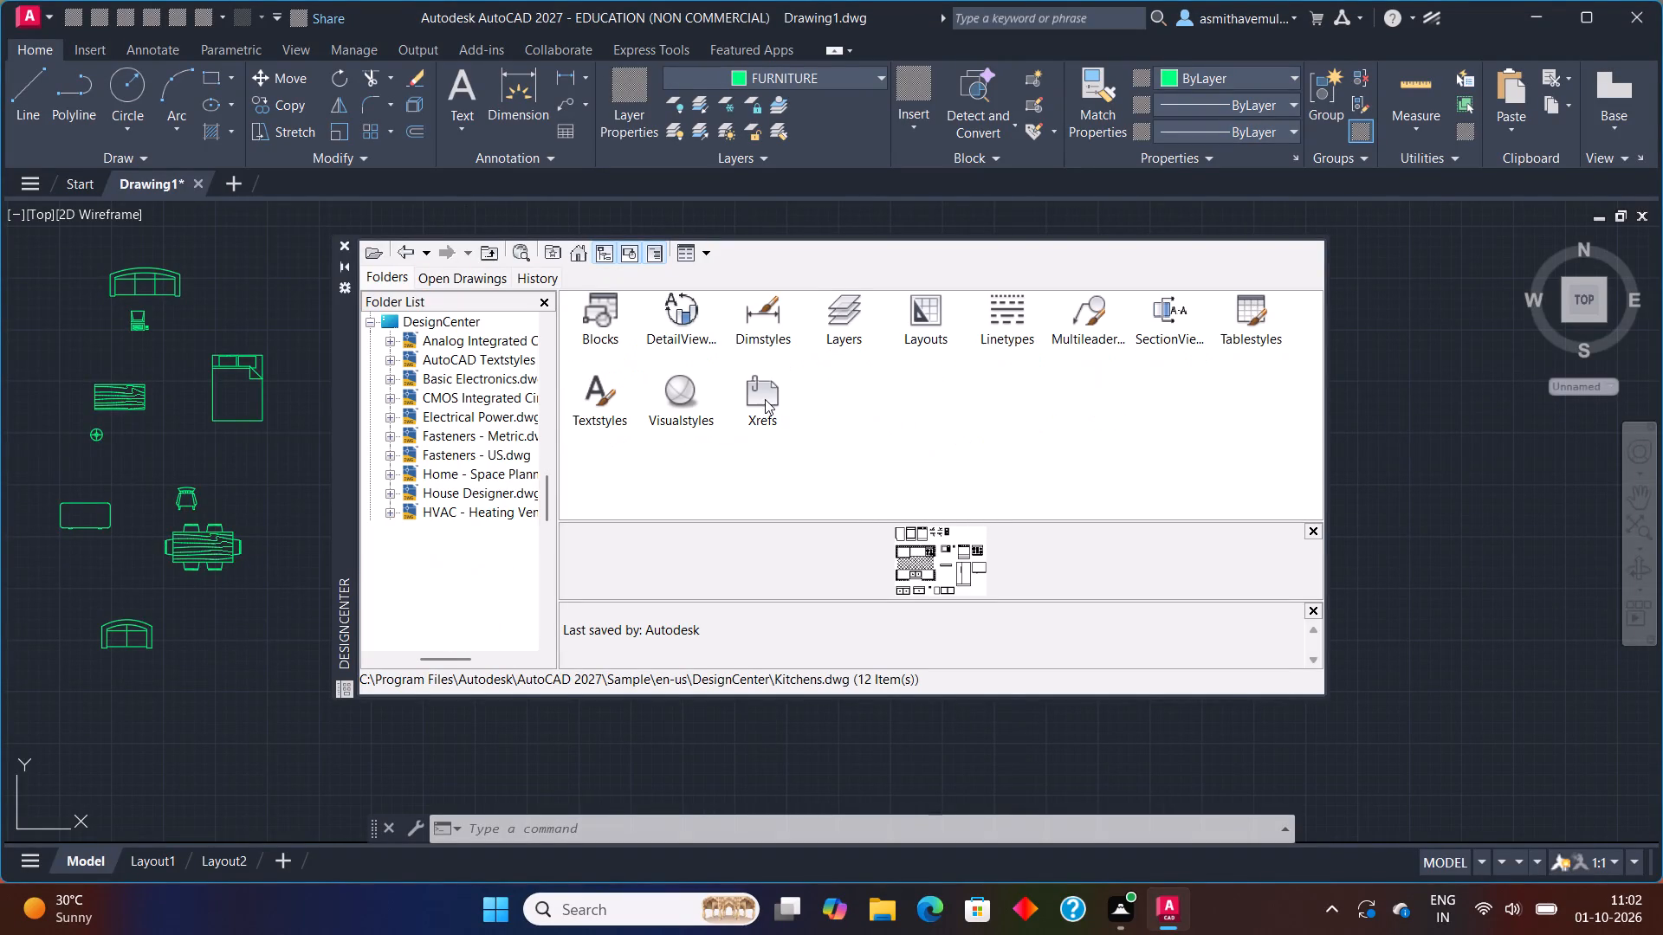
double_click(605, 311)
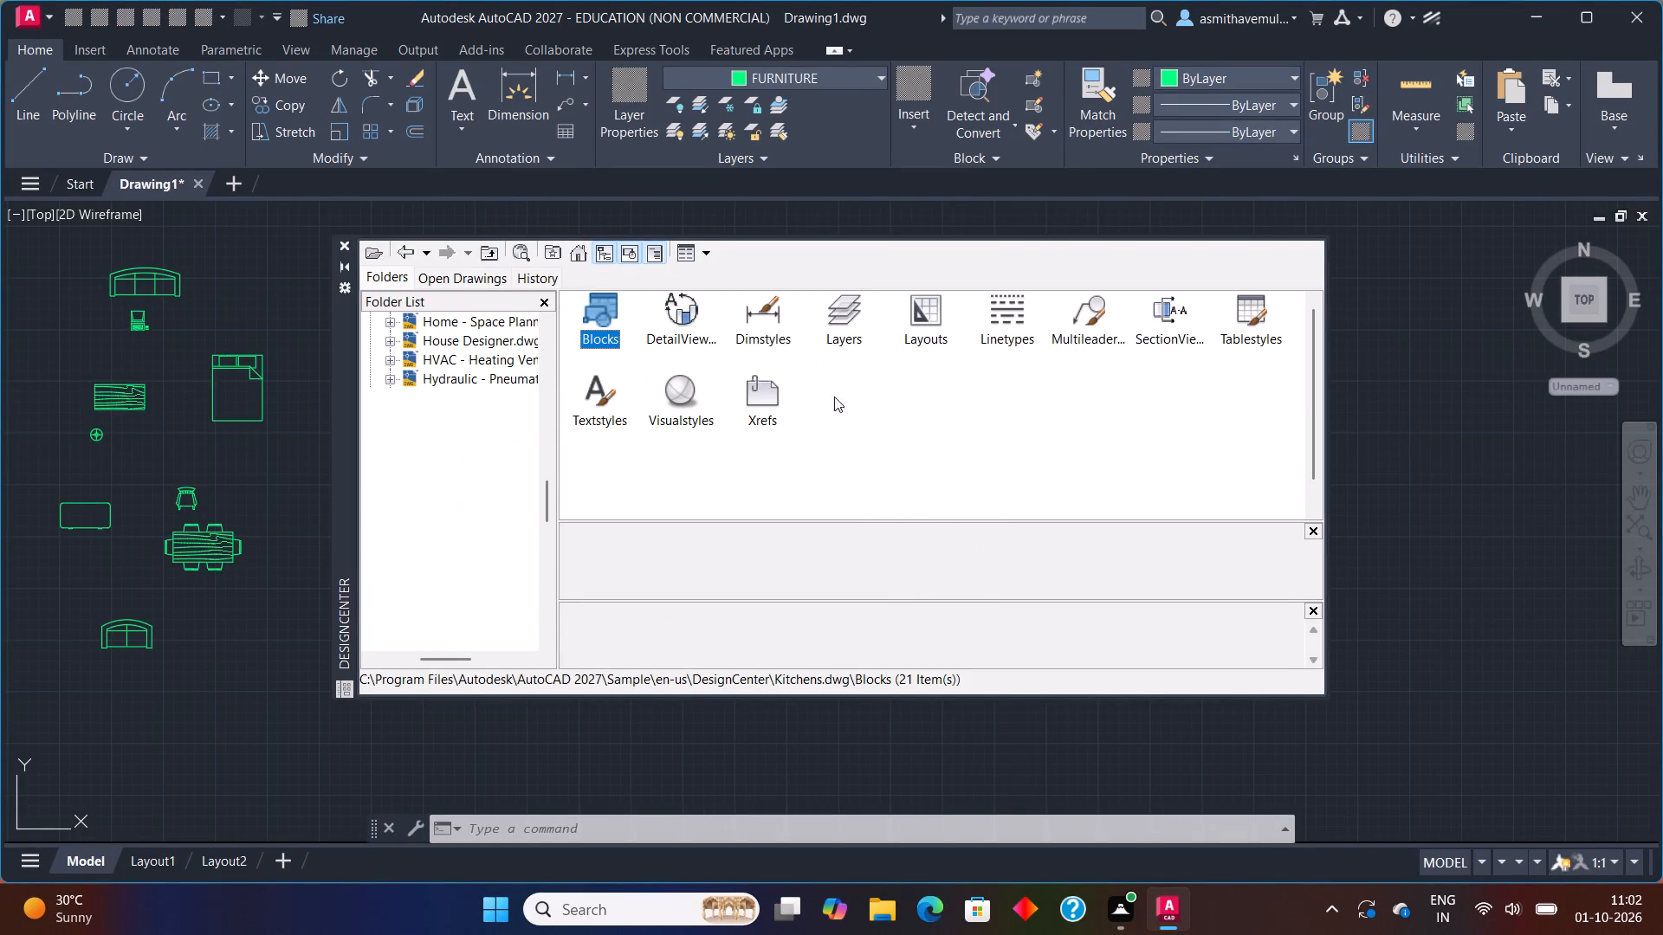
left_click_drag(1256, 322, 1382, 536)
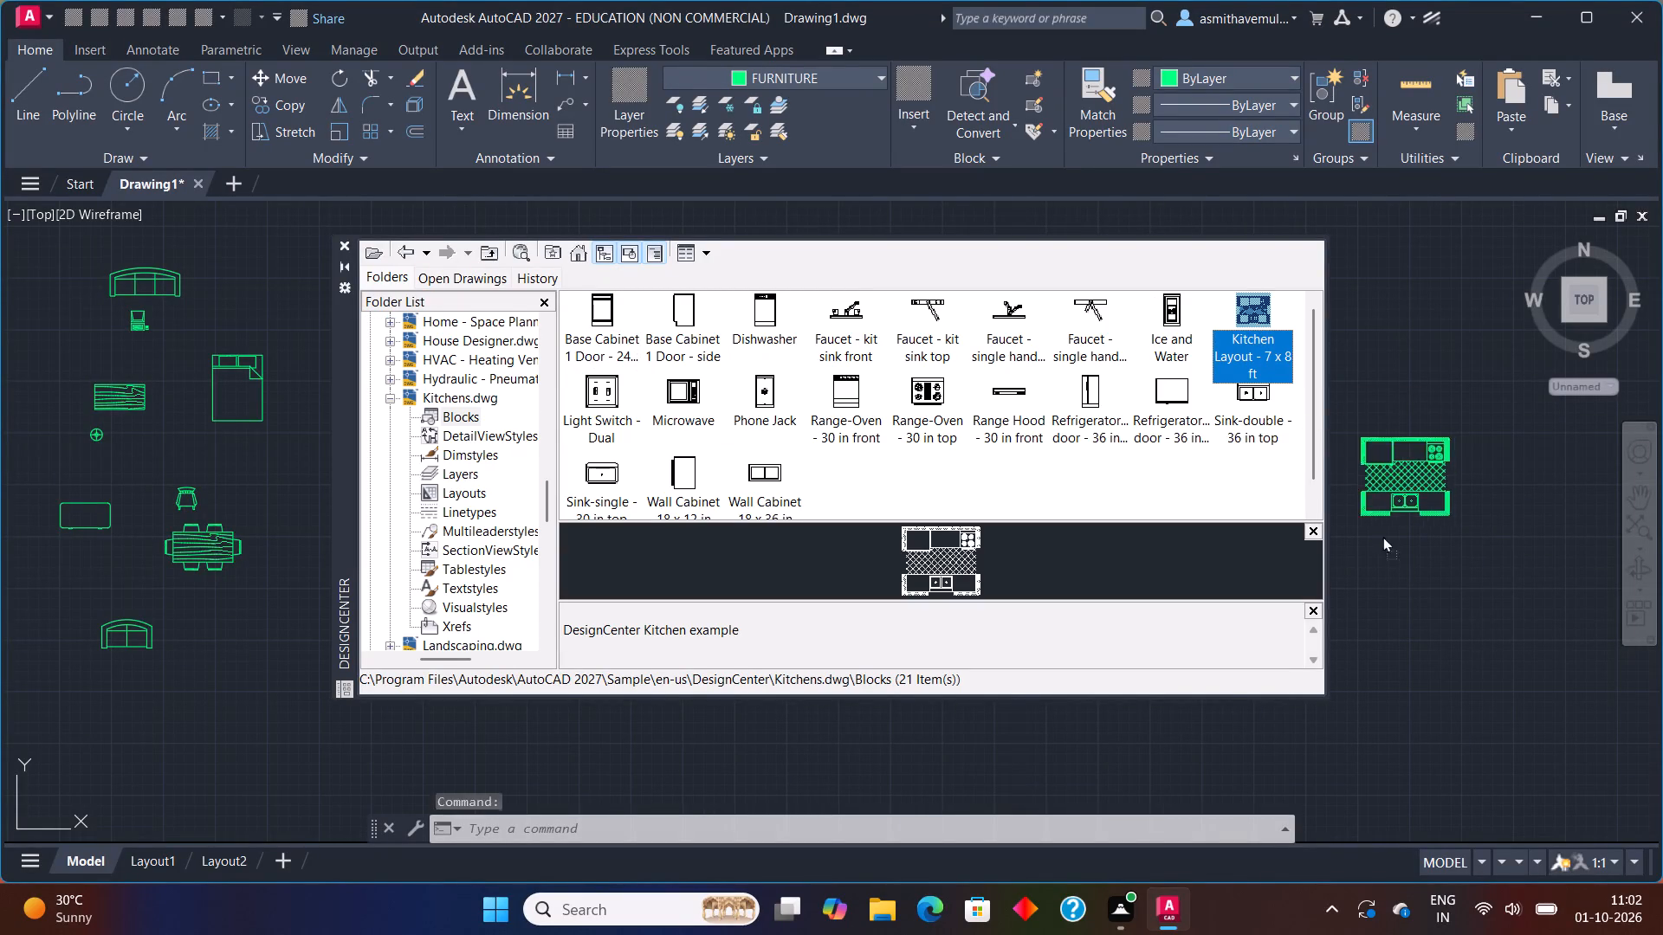
left_click_drag(1382, 536, 1402, 562)
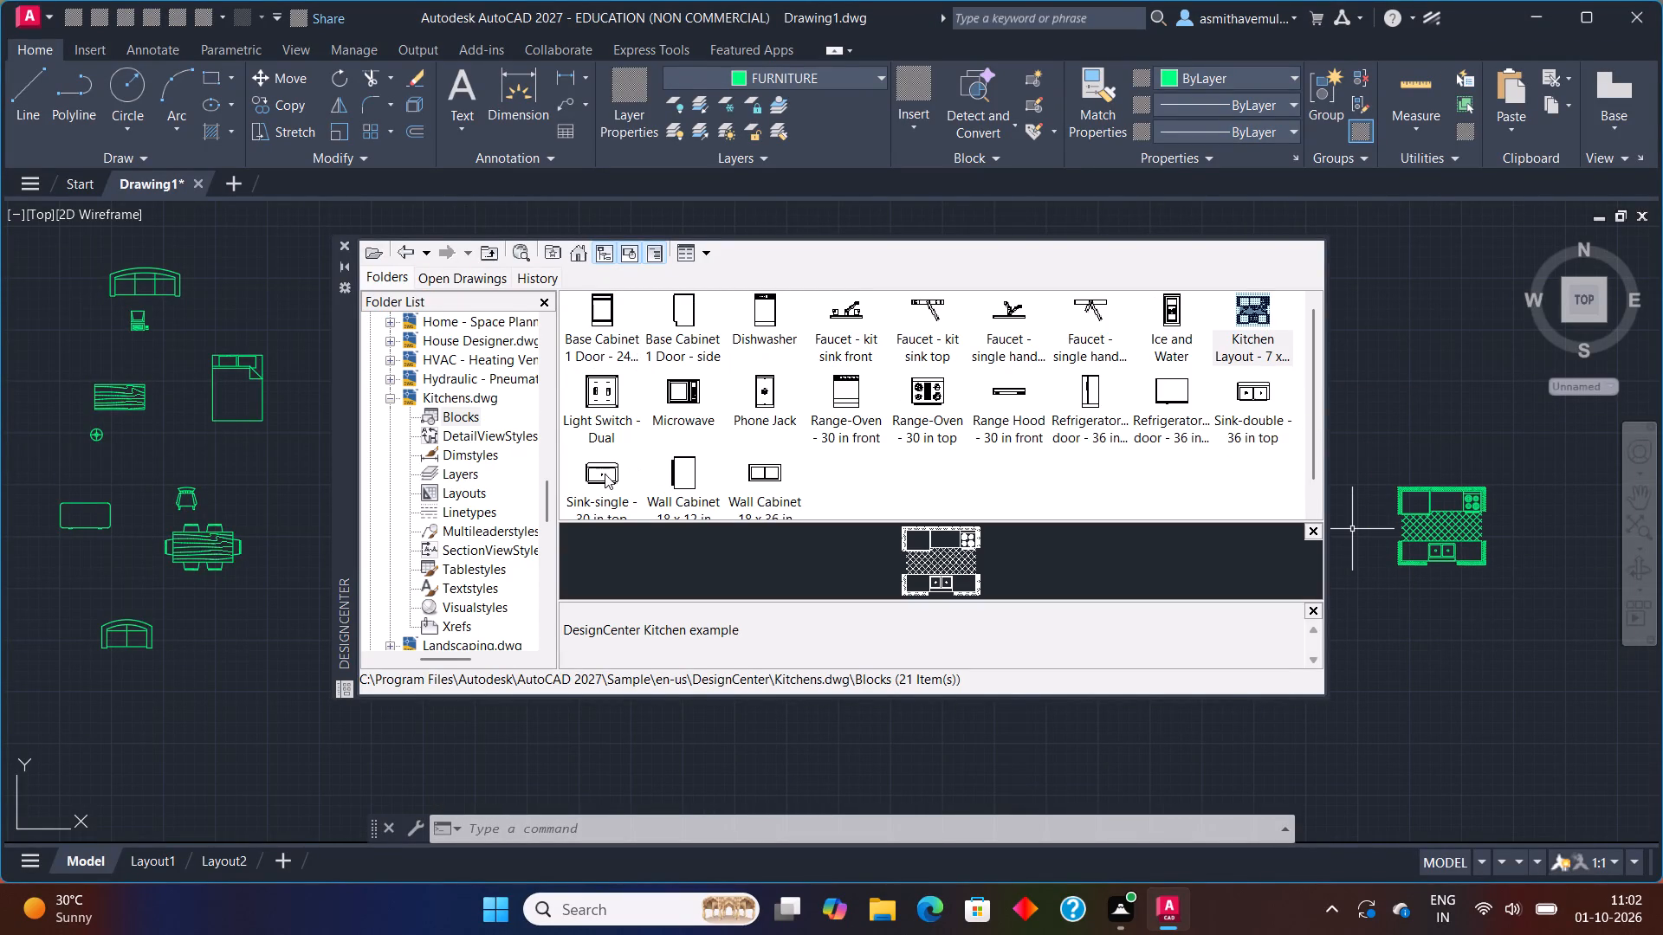
left_click_drag(604, 474, 1392, 352)
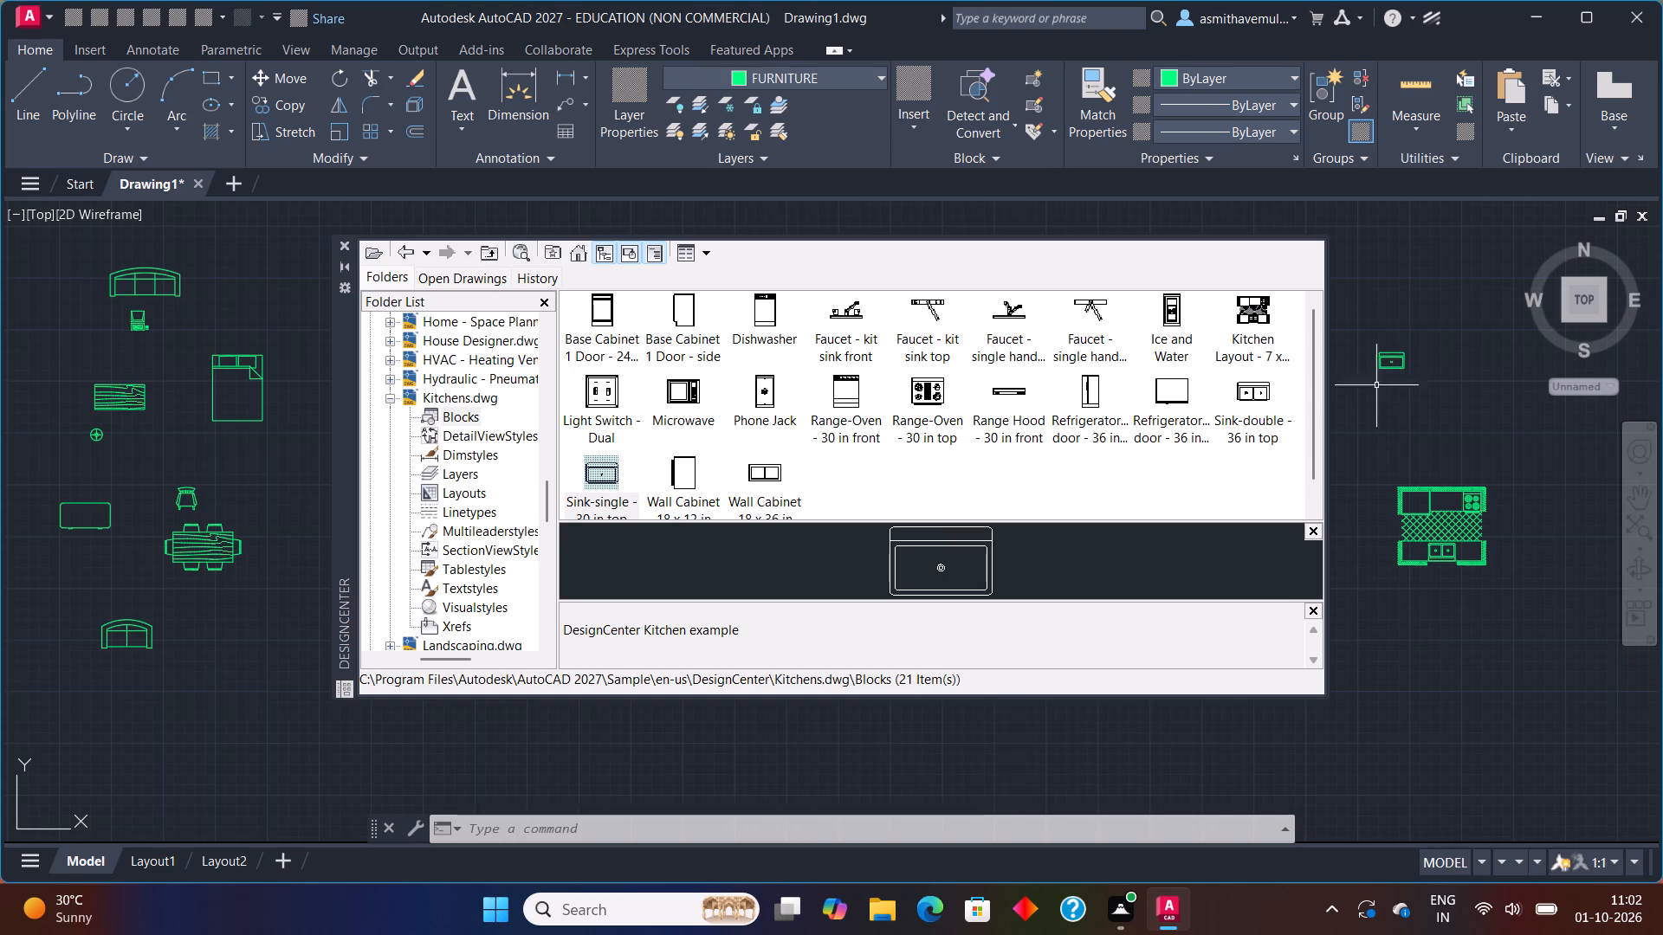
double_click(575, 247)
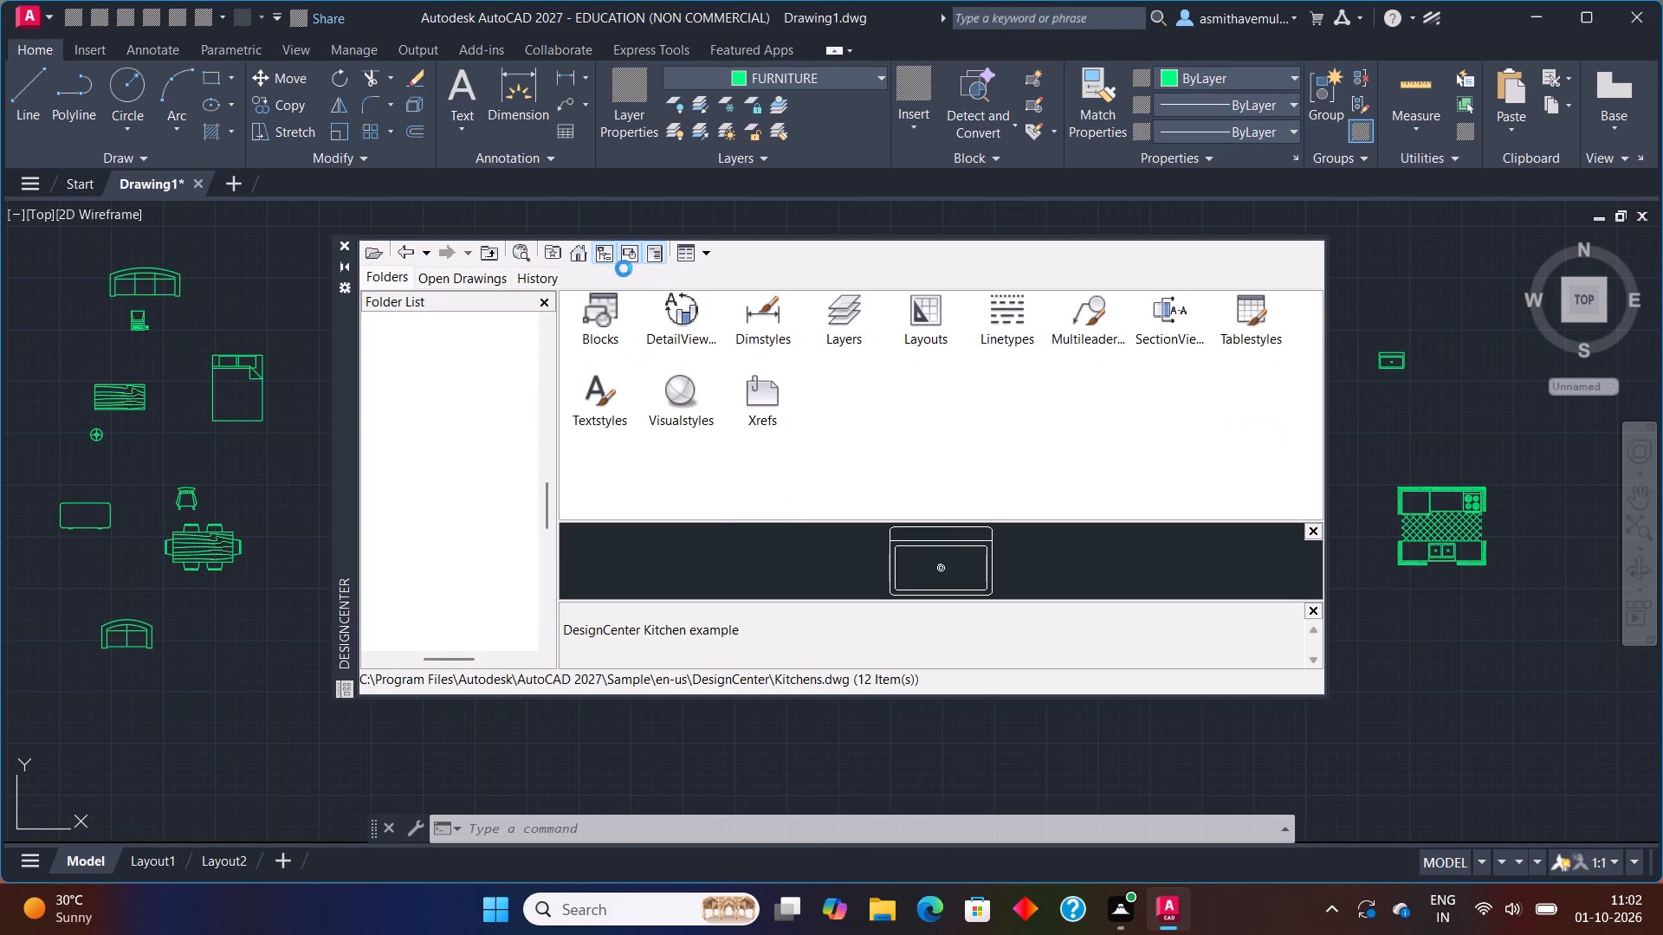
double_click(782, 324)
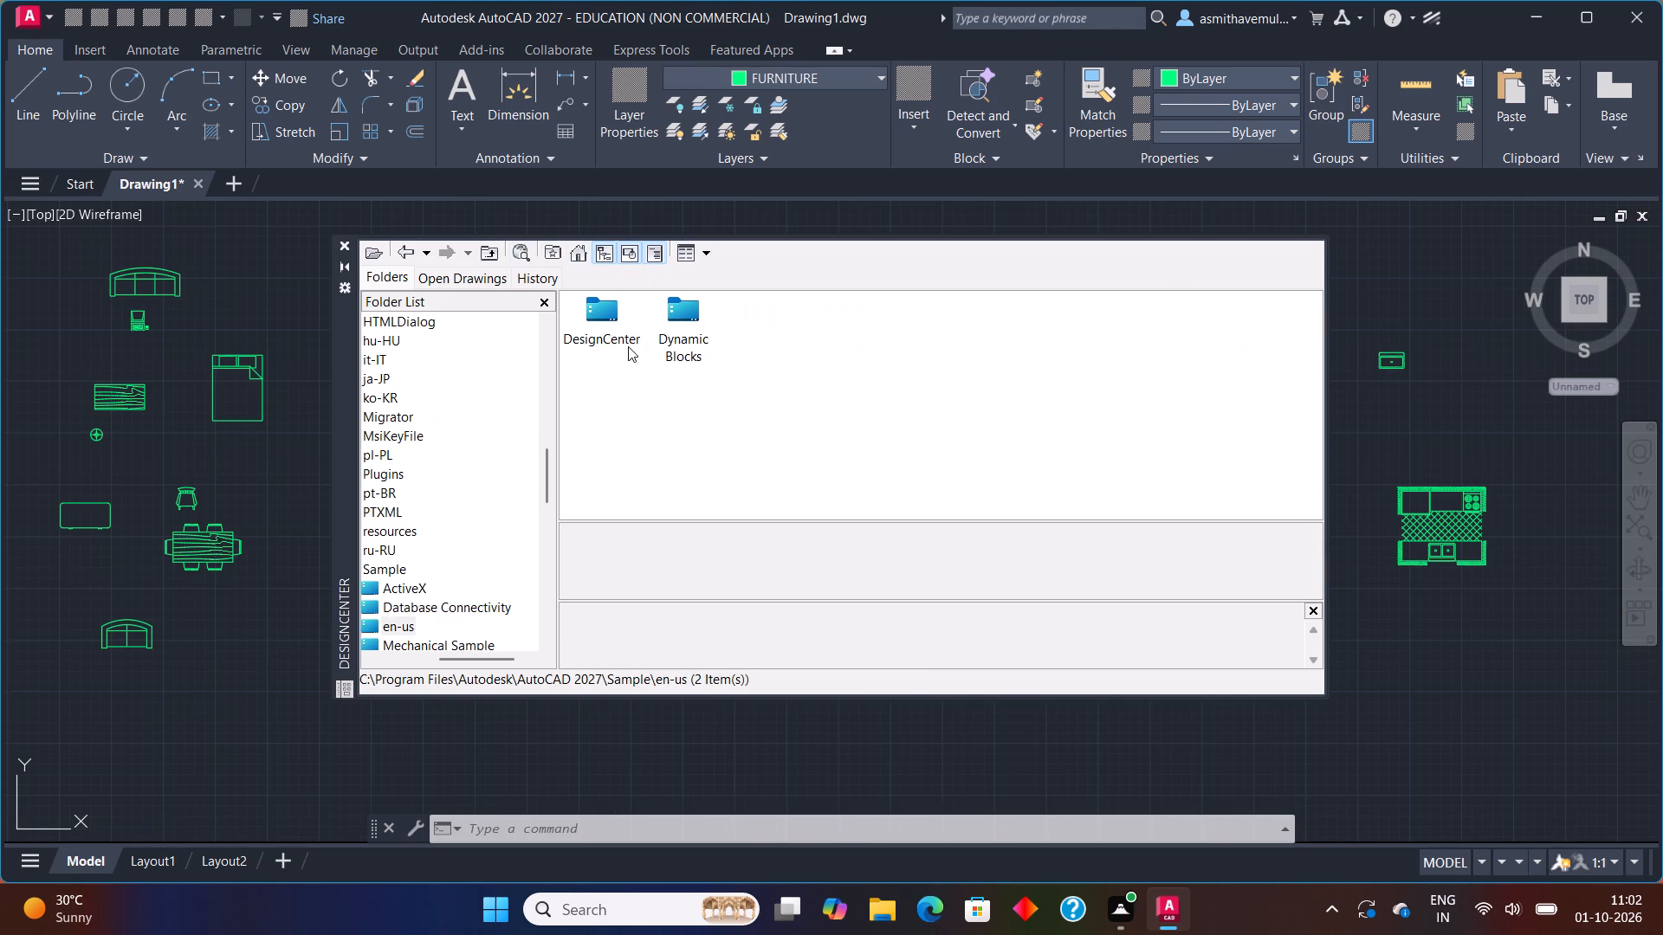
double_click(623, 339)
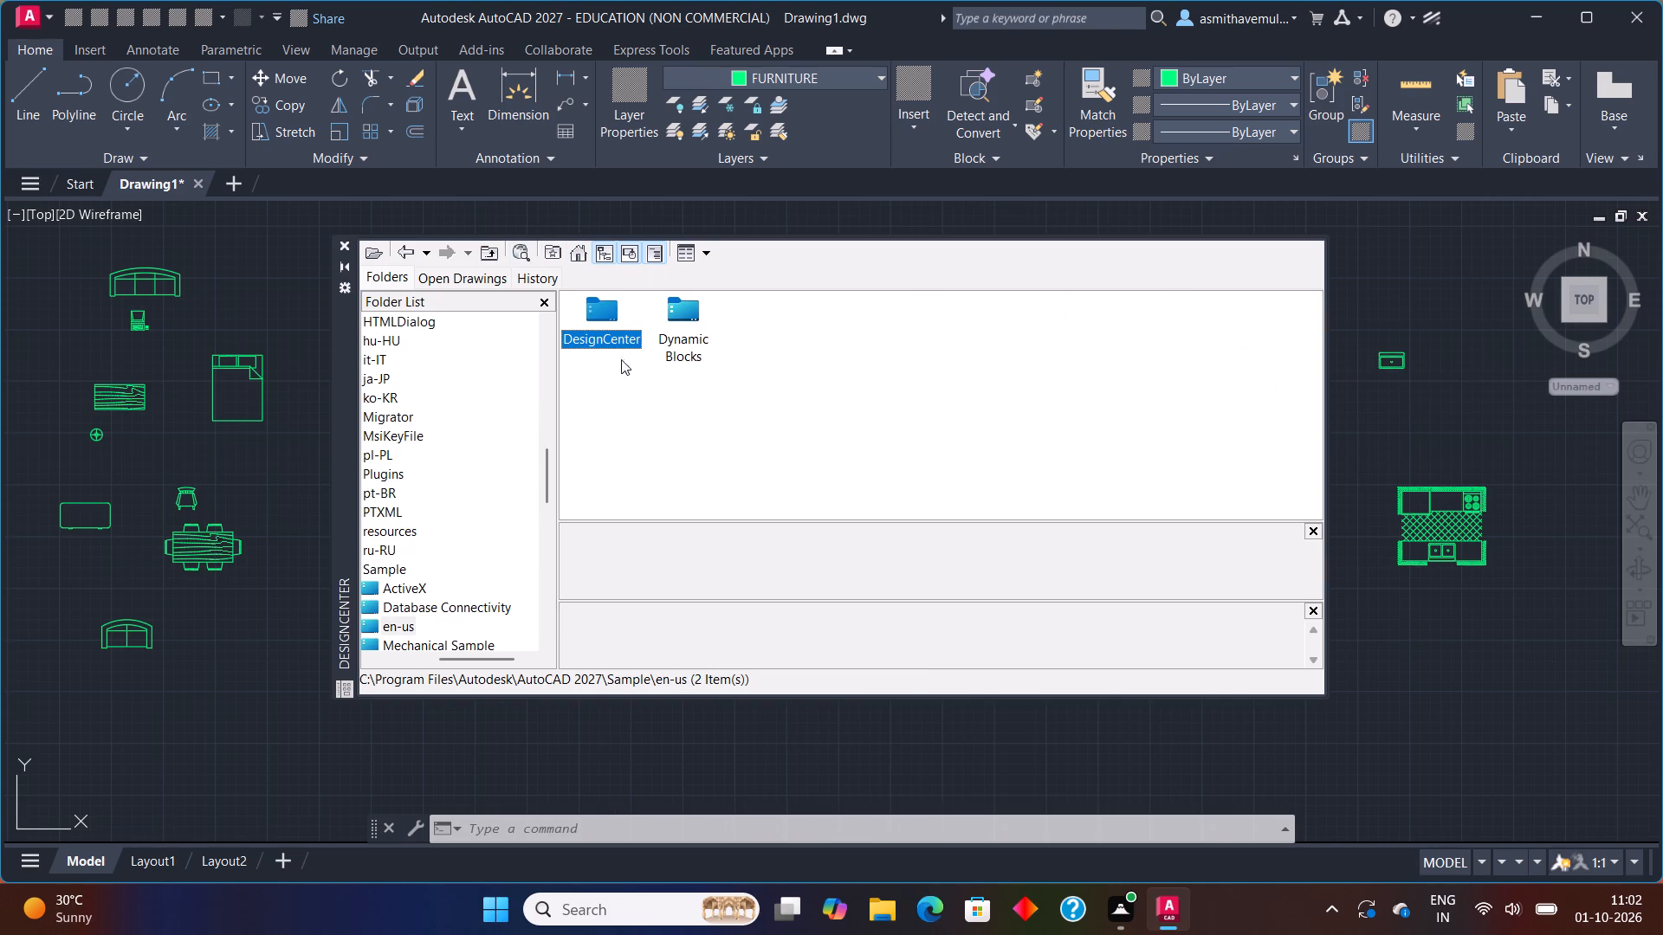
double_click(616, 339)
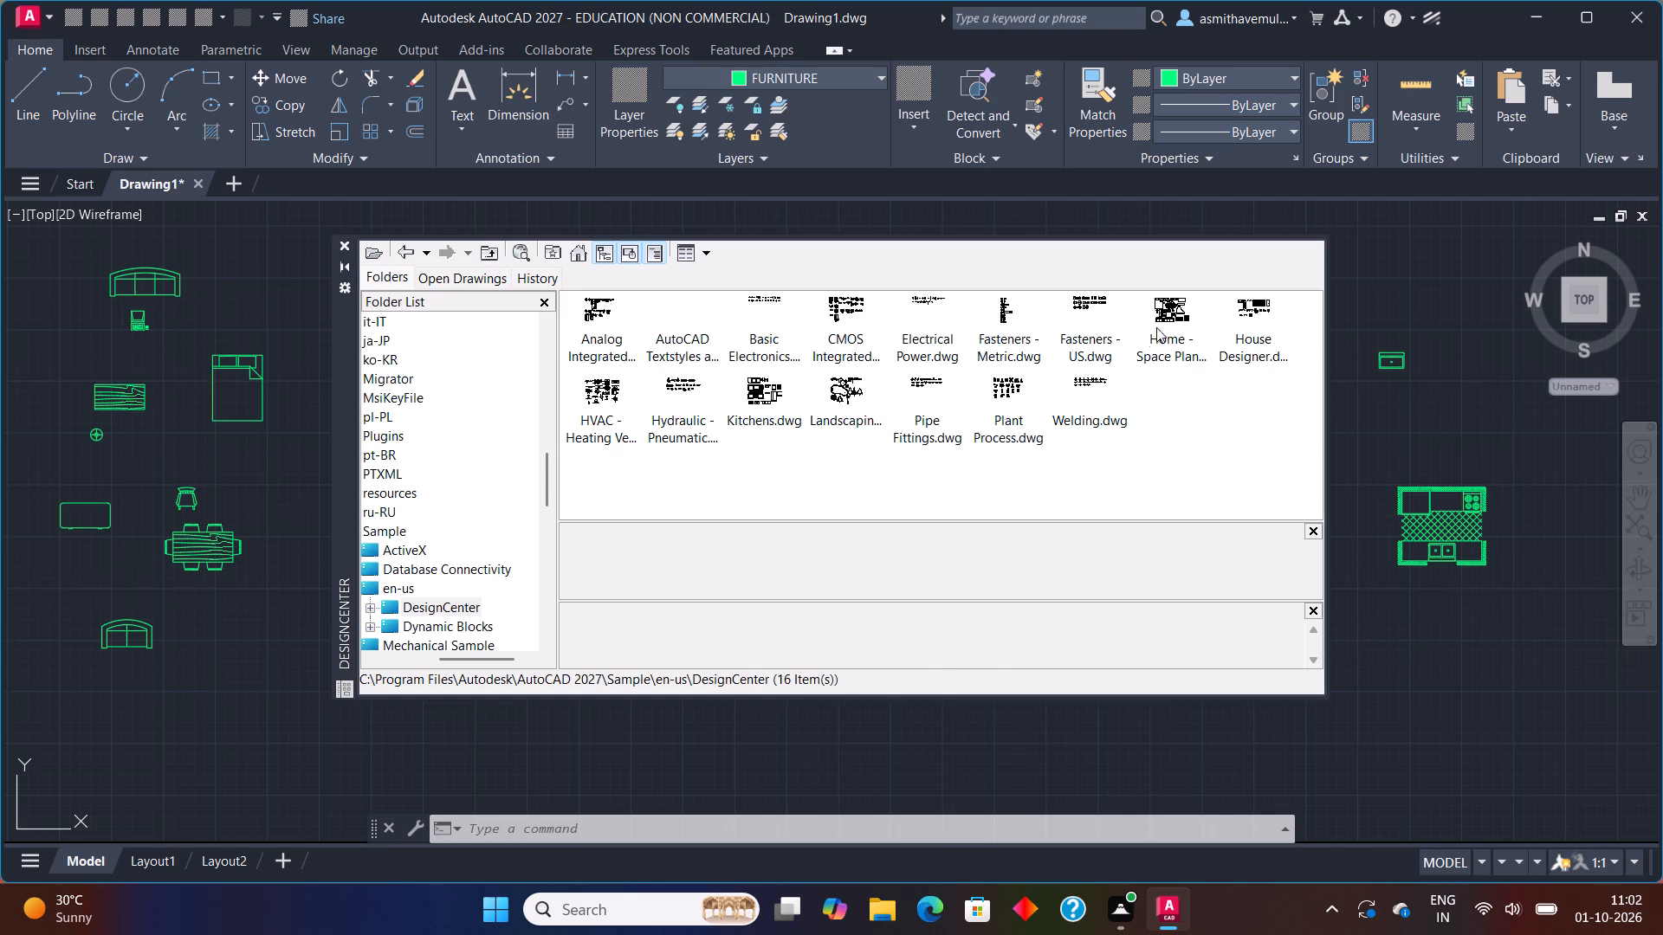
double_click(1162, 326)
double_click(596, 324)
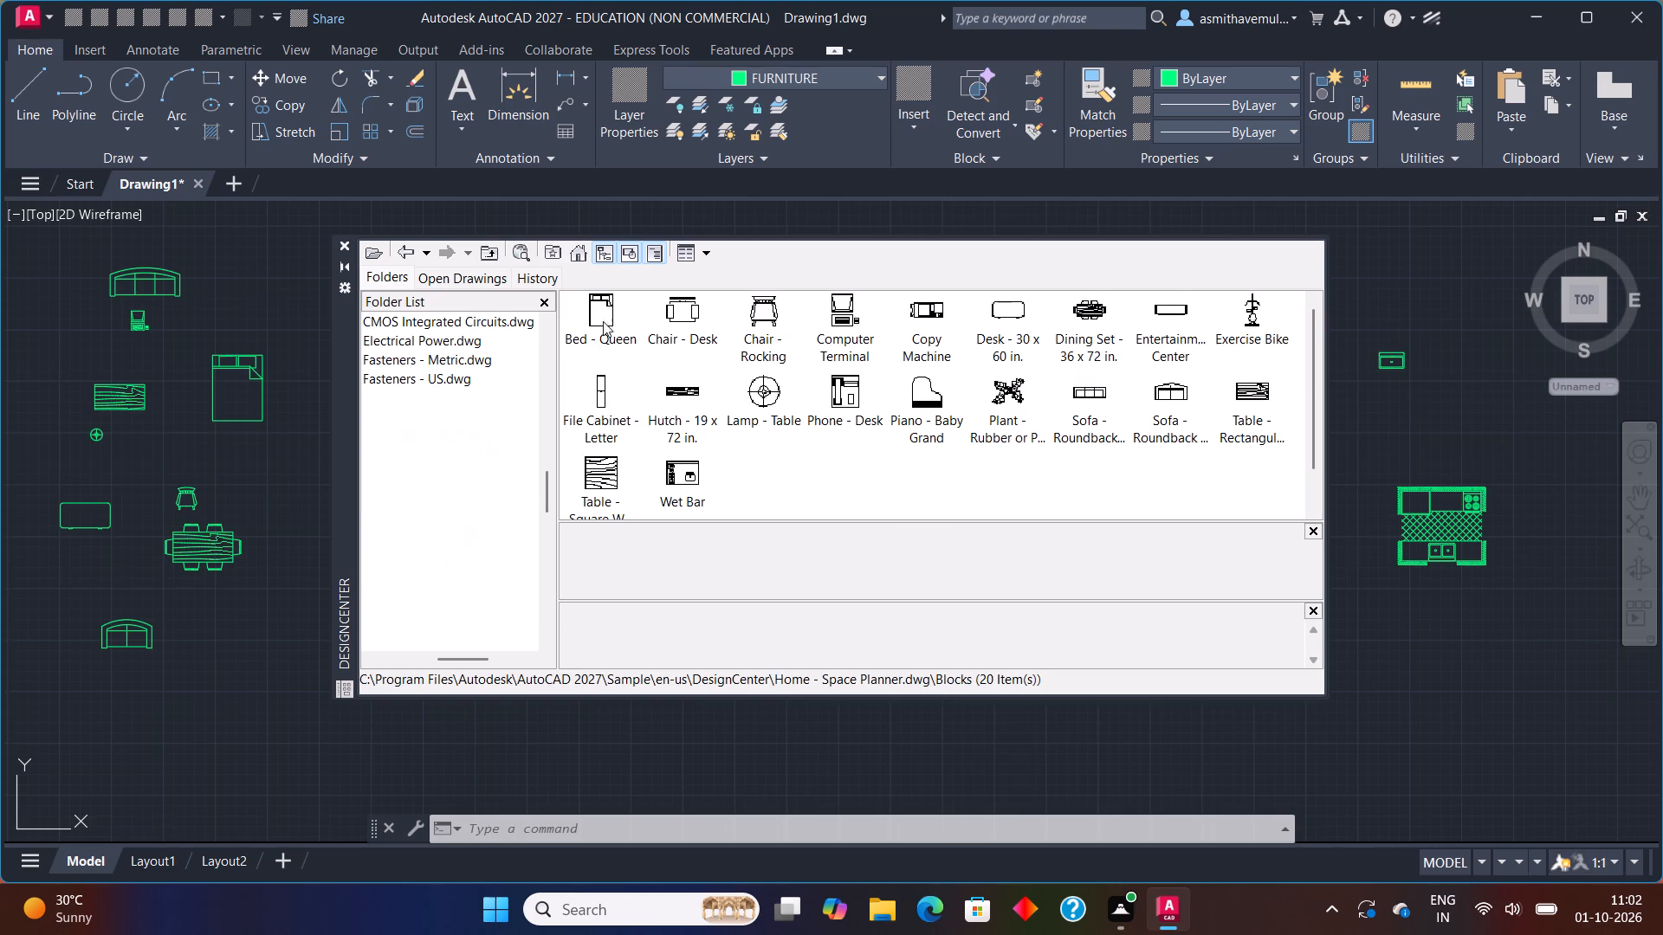
Insert the Toilet - top block from DesignCenter's House Designer.dwg southeast of the floor plan, and close DesignCenter.
left_click(581, 258)
double_click(776, 334)
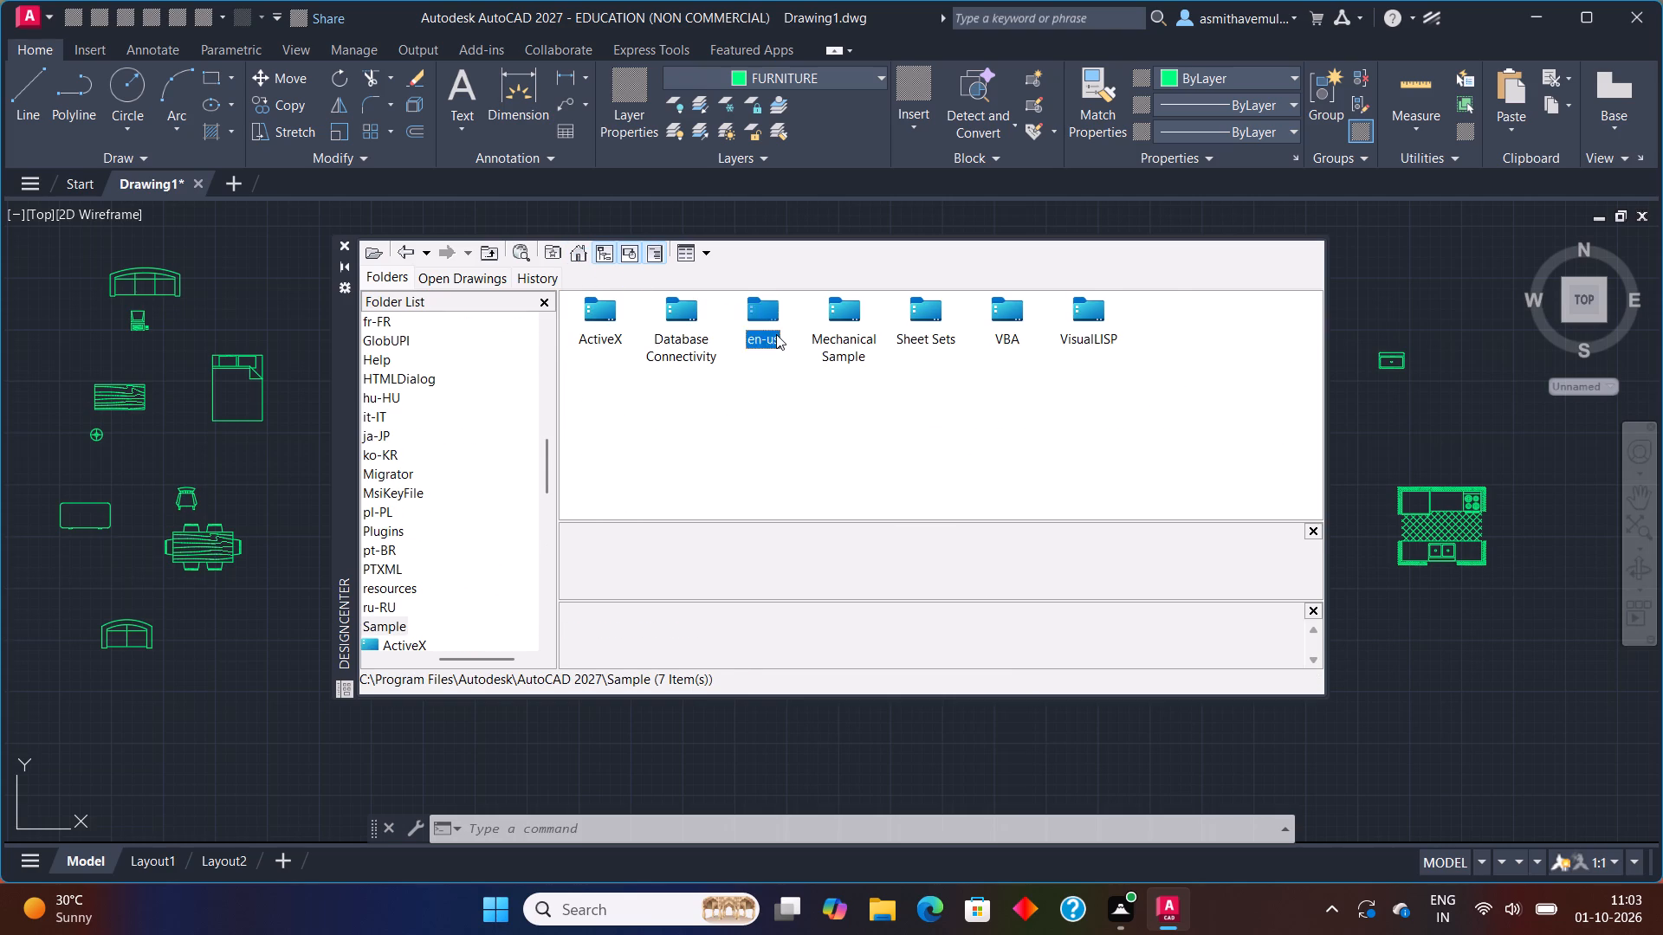
double_click(618, 328)
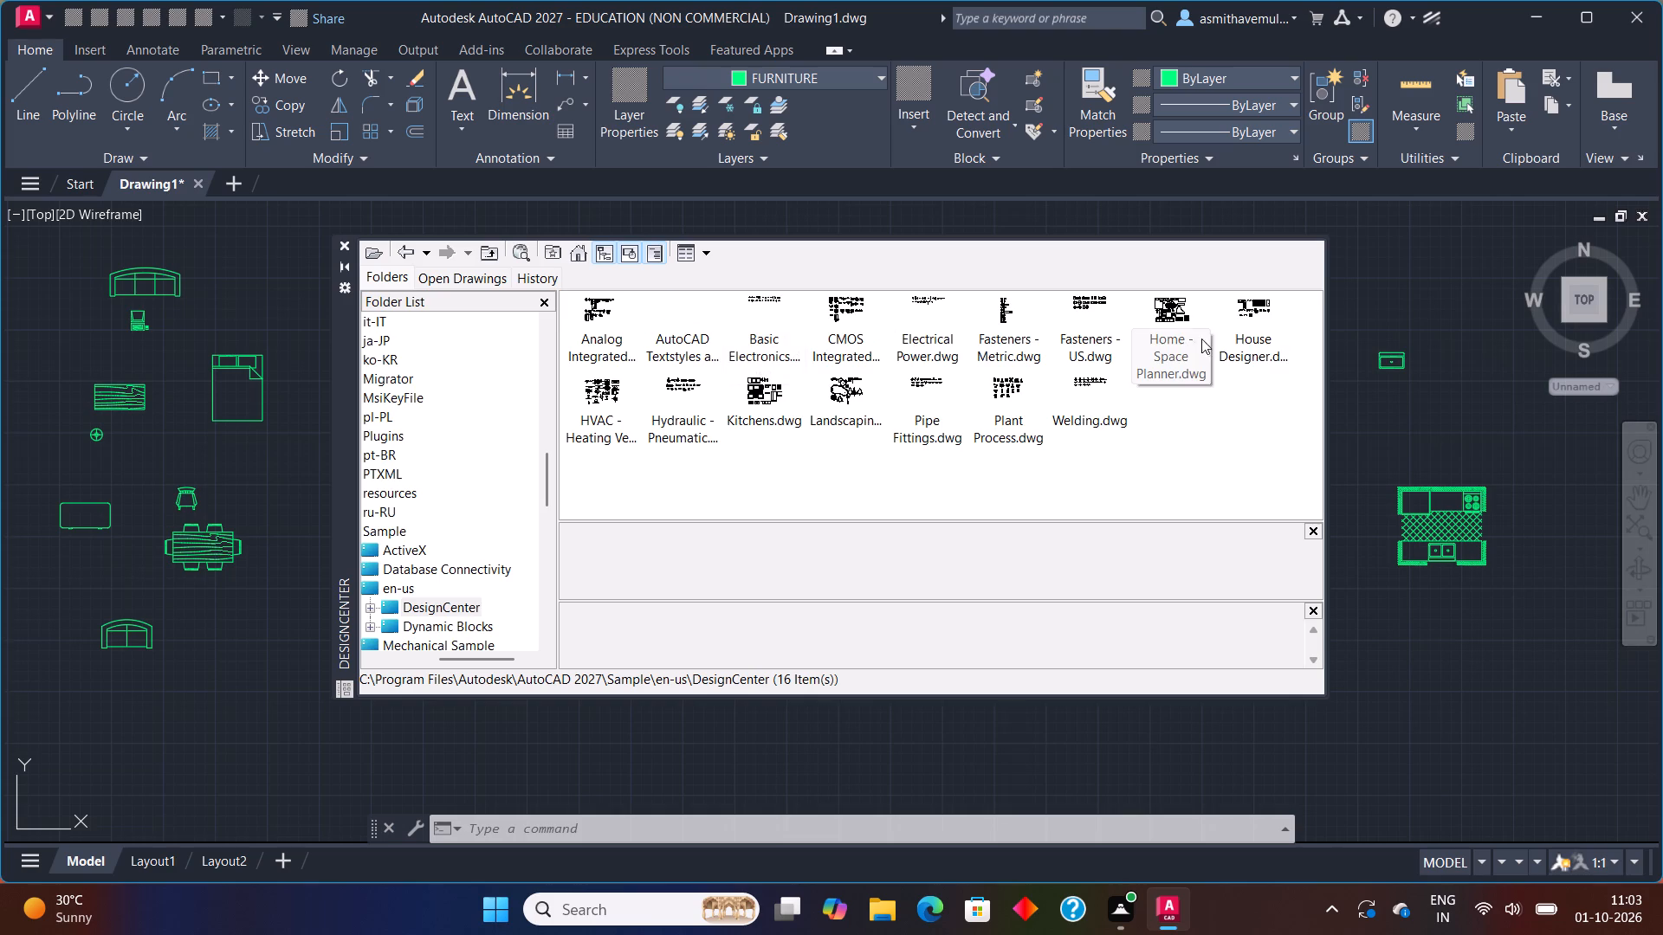
triple_click(1263, 332)
double_click(605, 295)
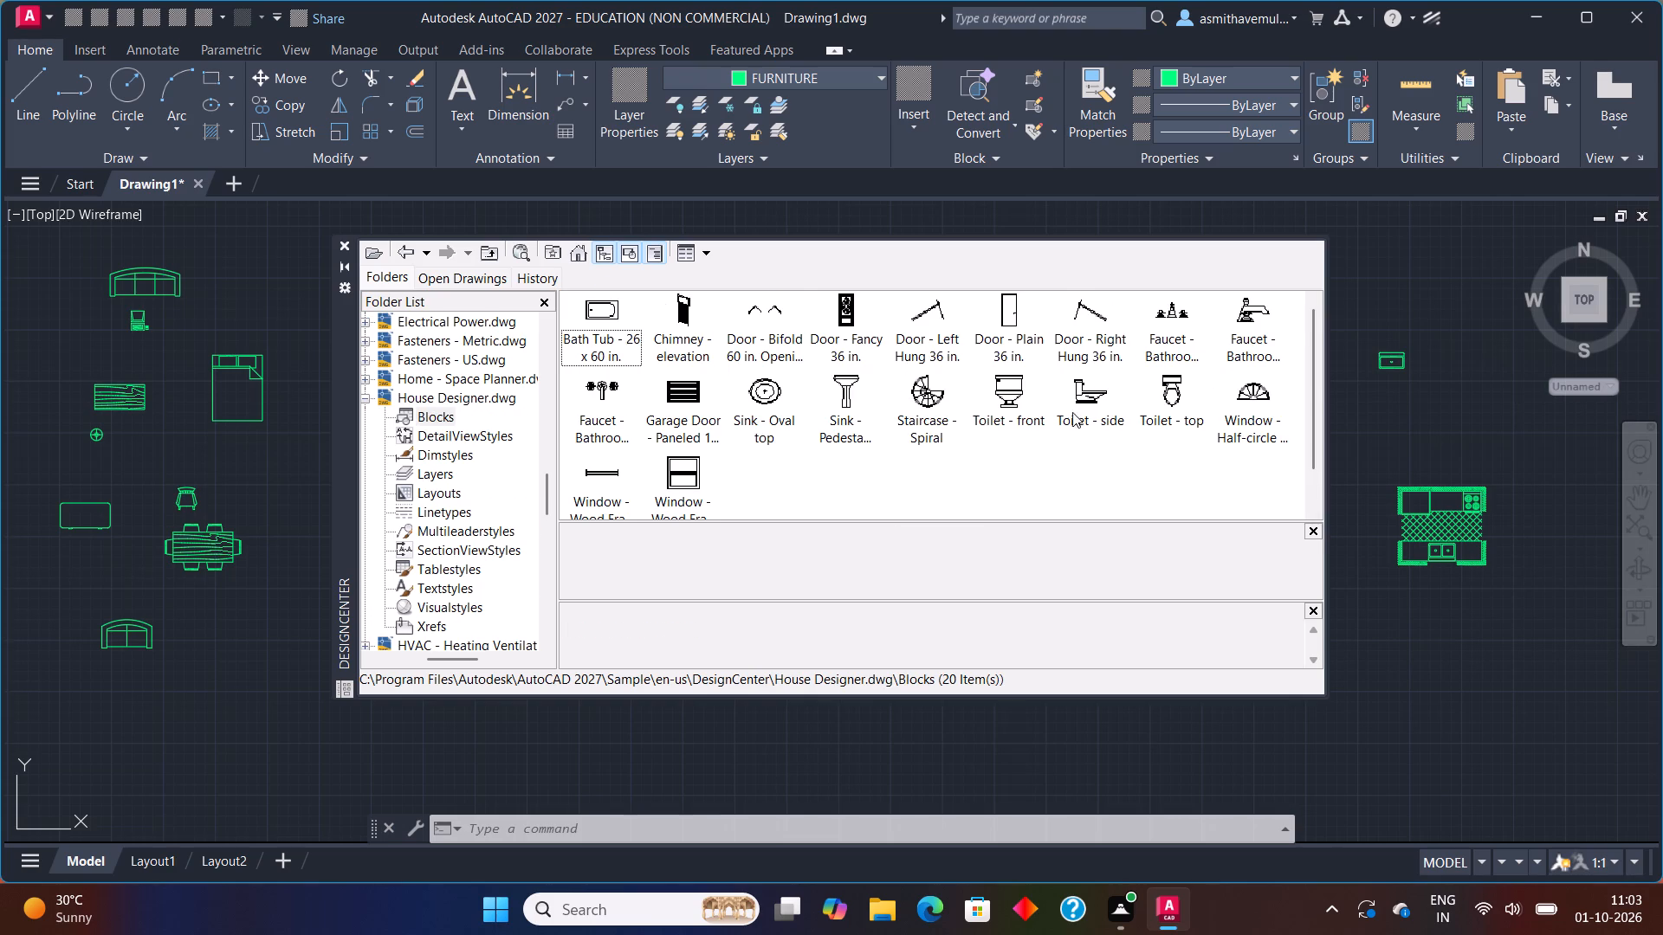
left_click_drag(1168, 388, 1192, 425)
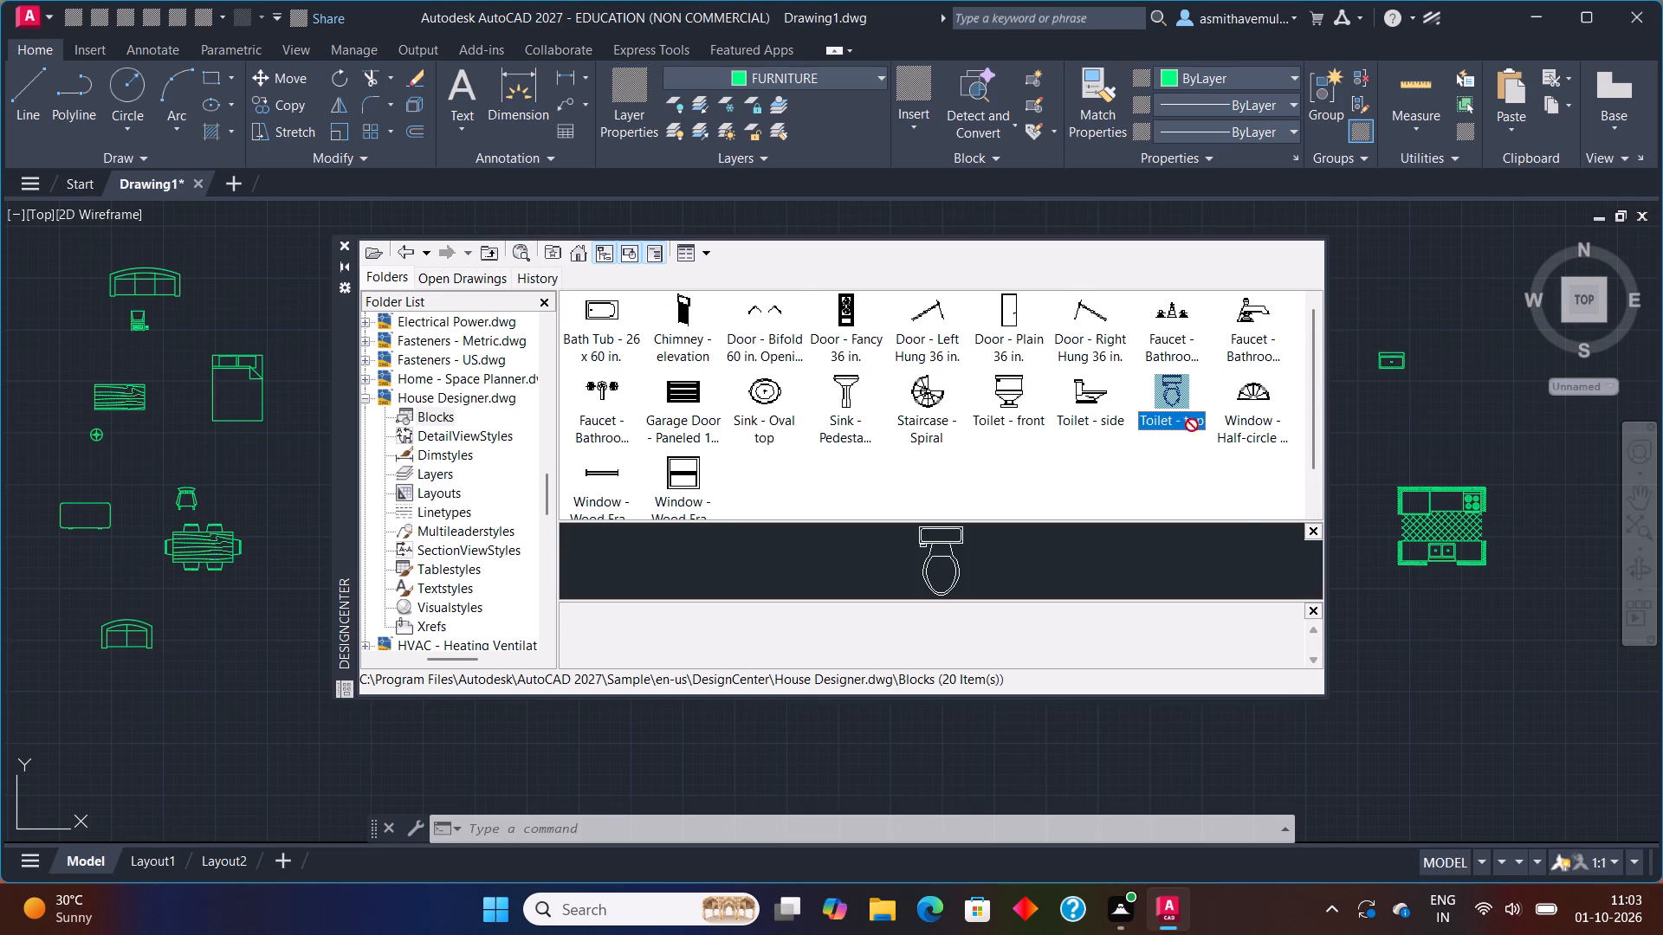
left_click_drag(1192, 425, 1383, 645)
left_click(1383, 642)
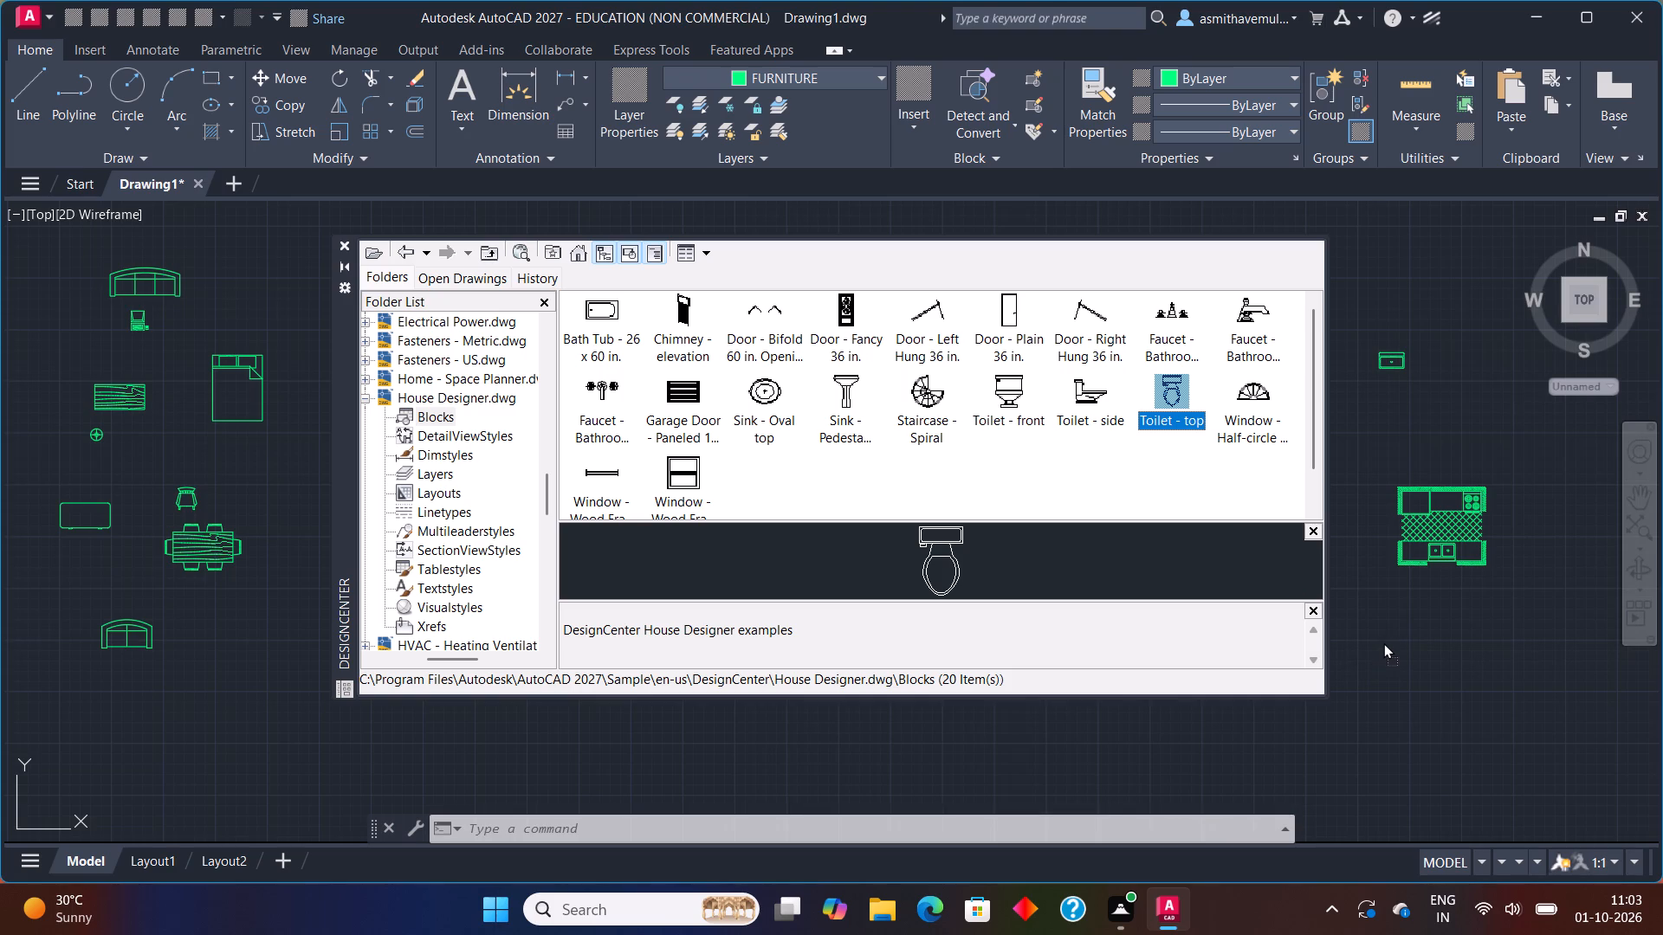
left_click_drag(1159, 389, 1319, 554)
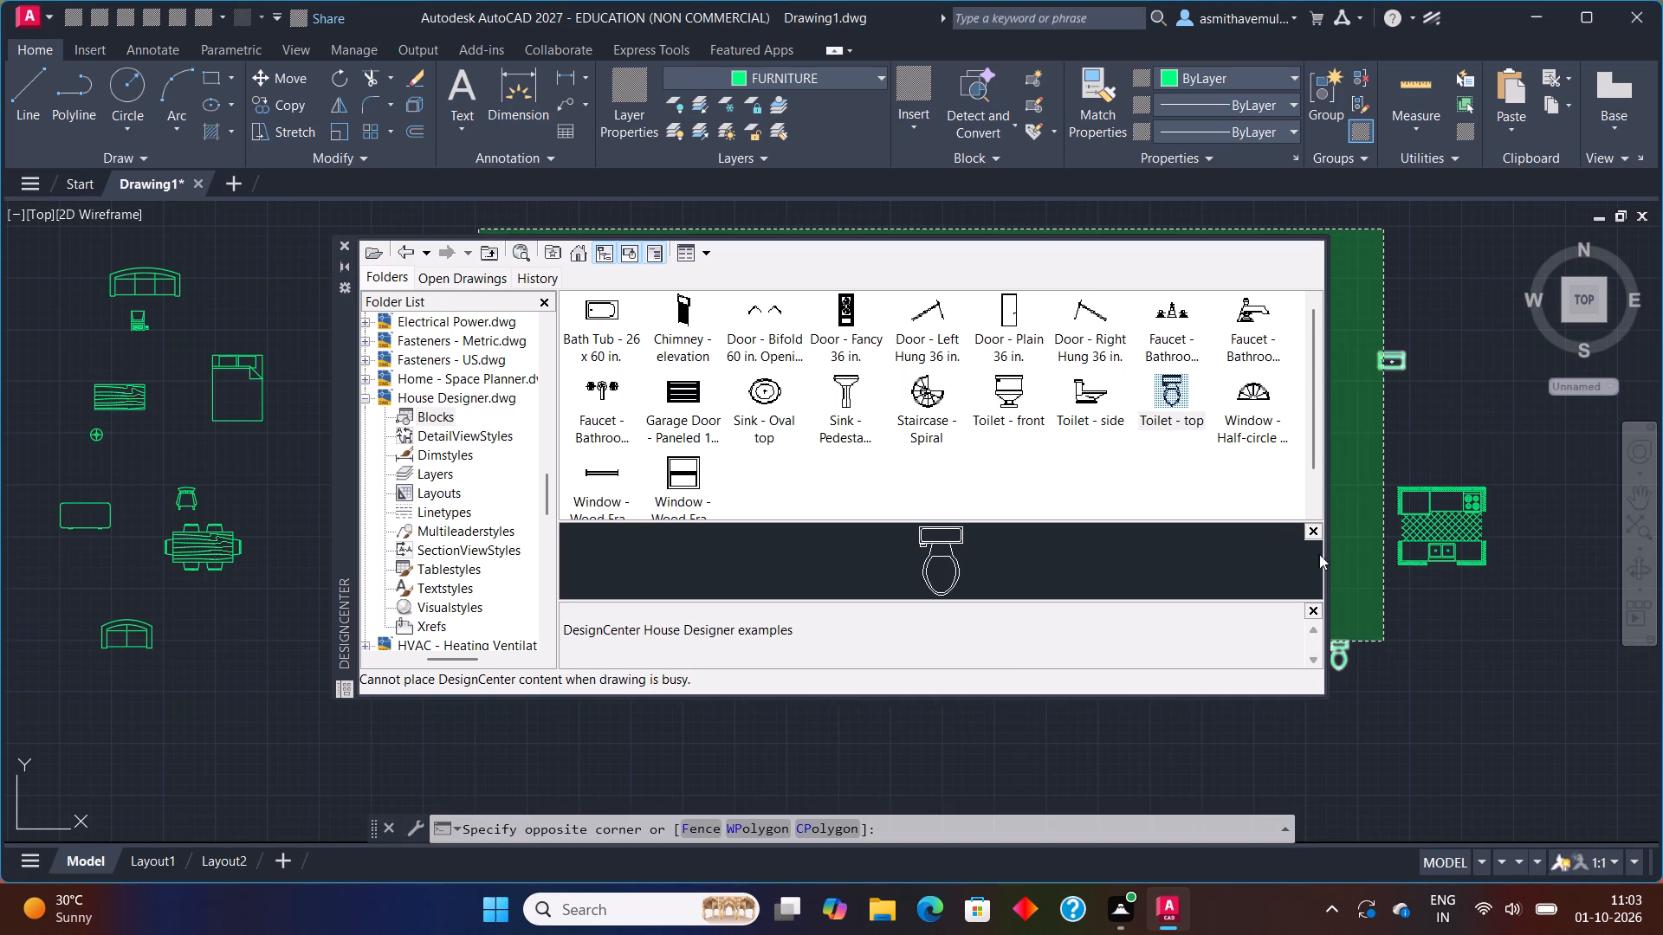
left_click_drag(1319, 554, 1494, 746)
left_click(1489, 692)
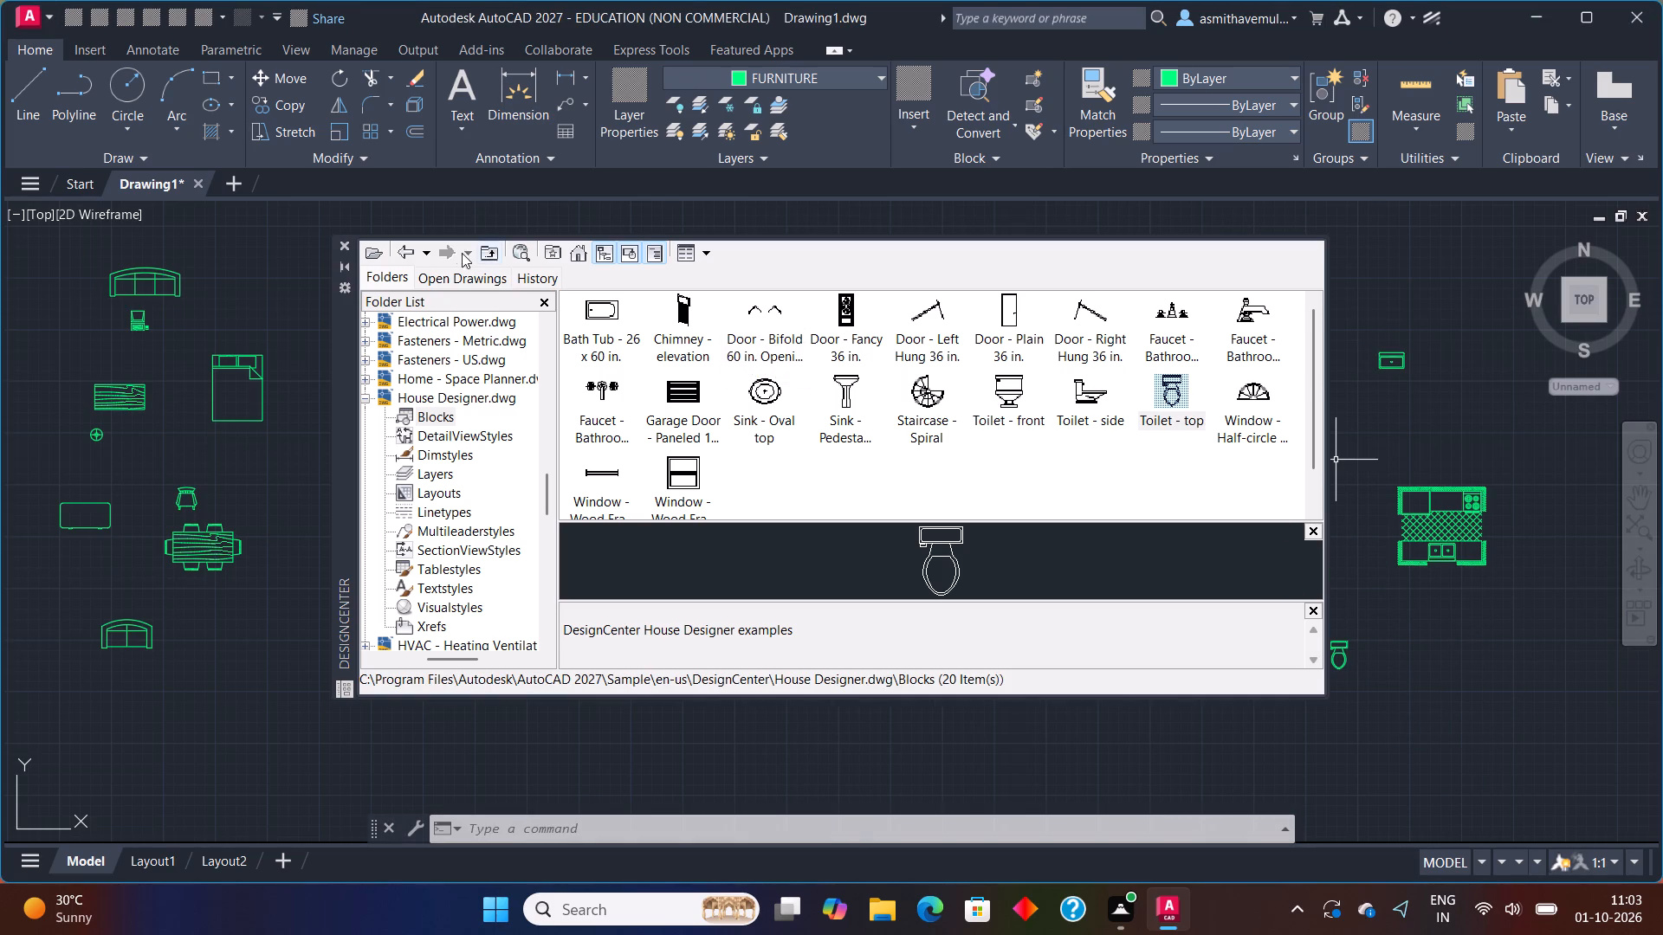
left_click(336, 245)
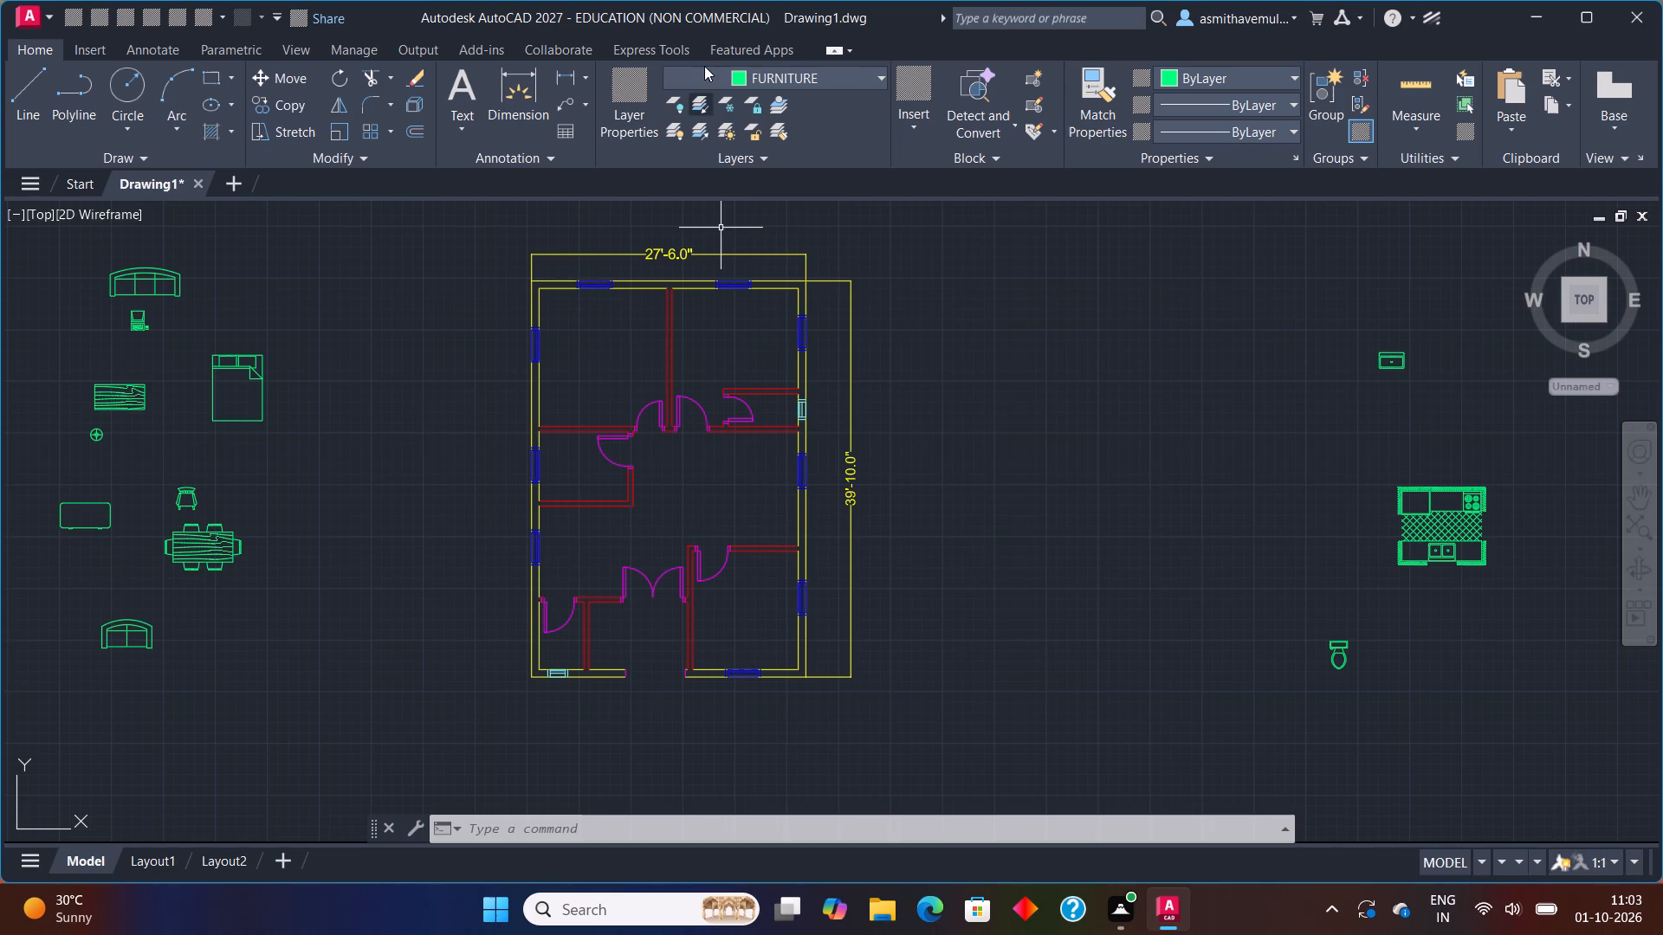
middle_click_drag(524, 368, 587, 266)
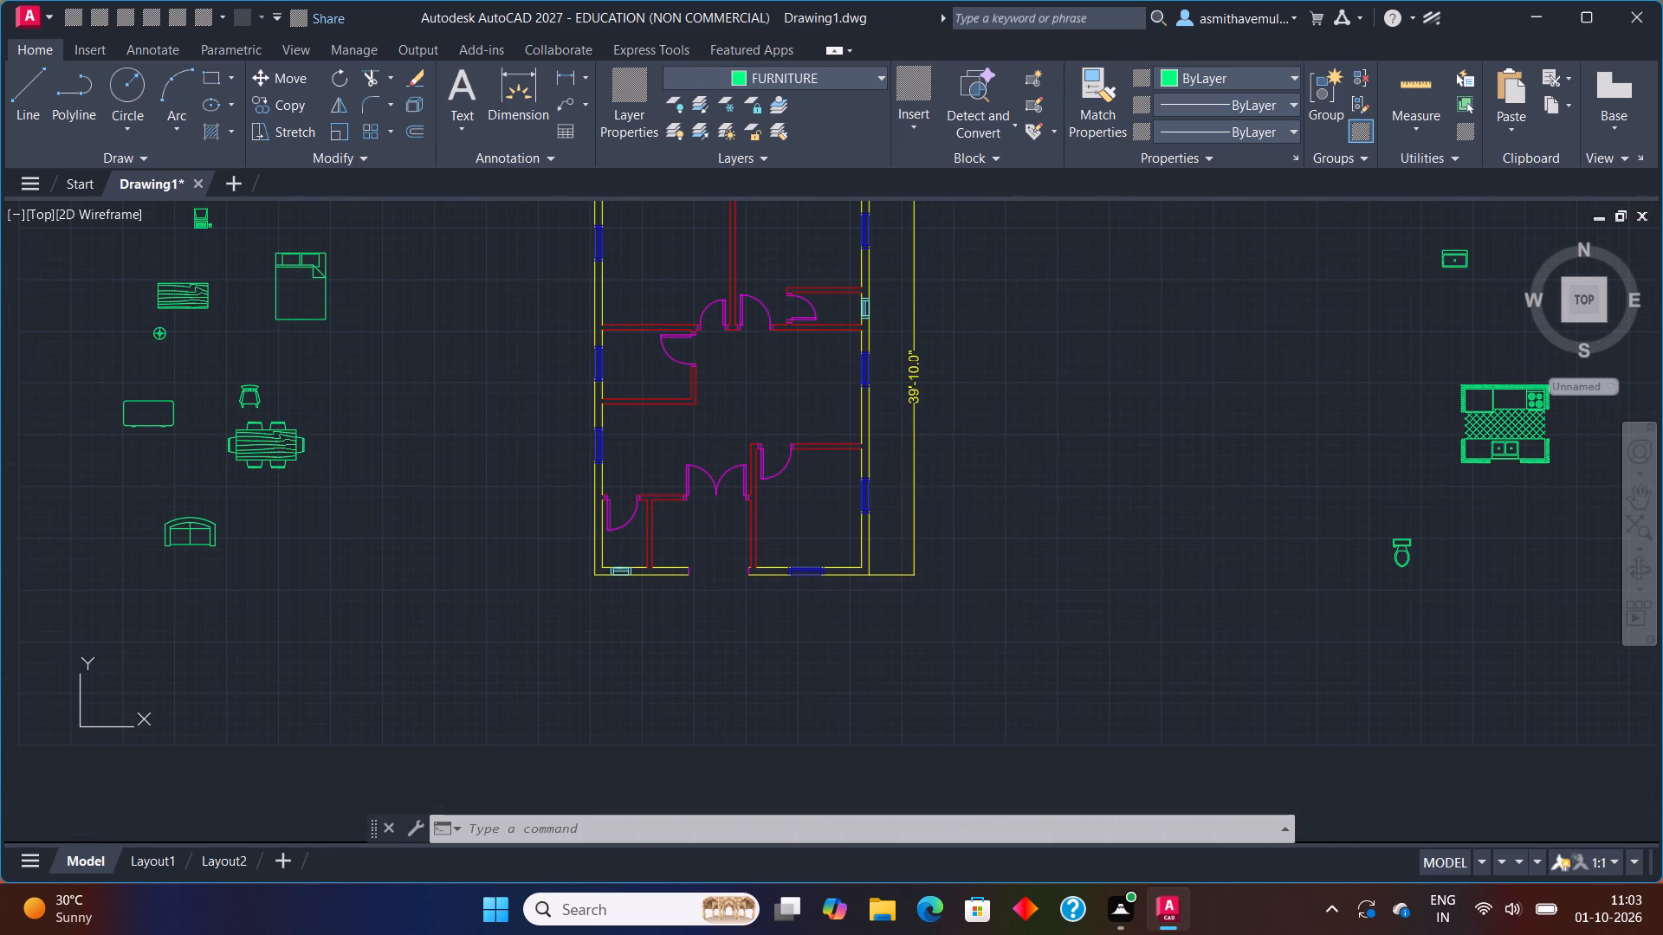
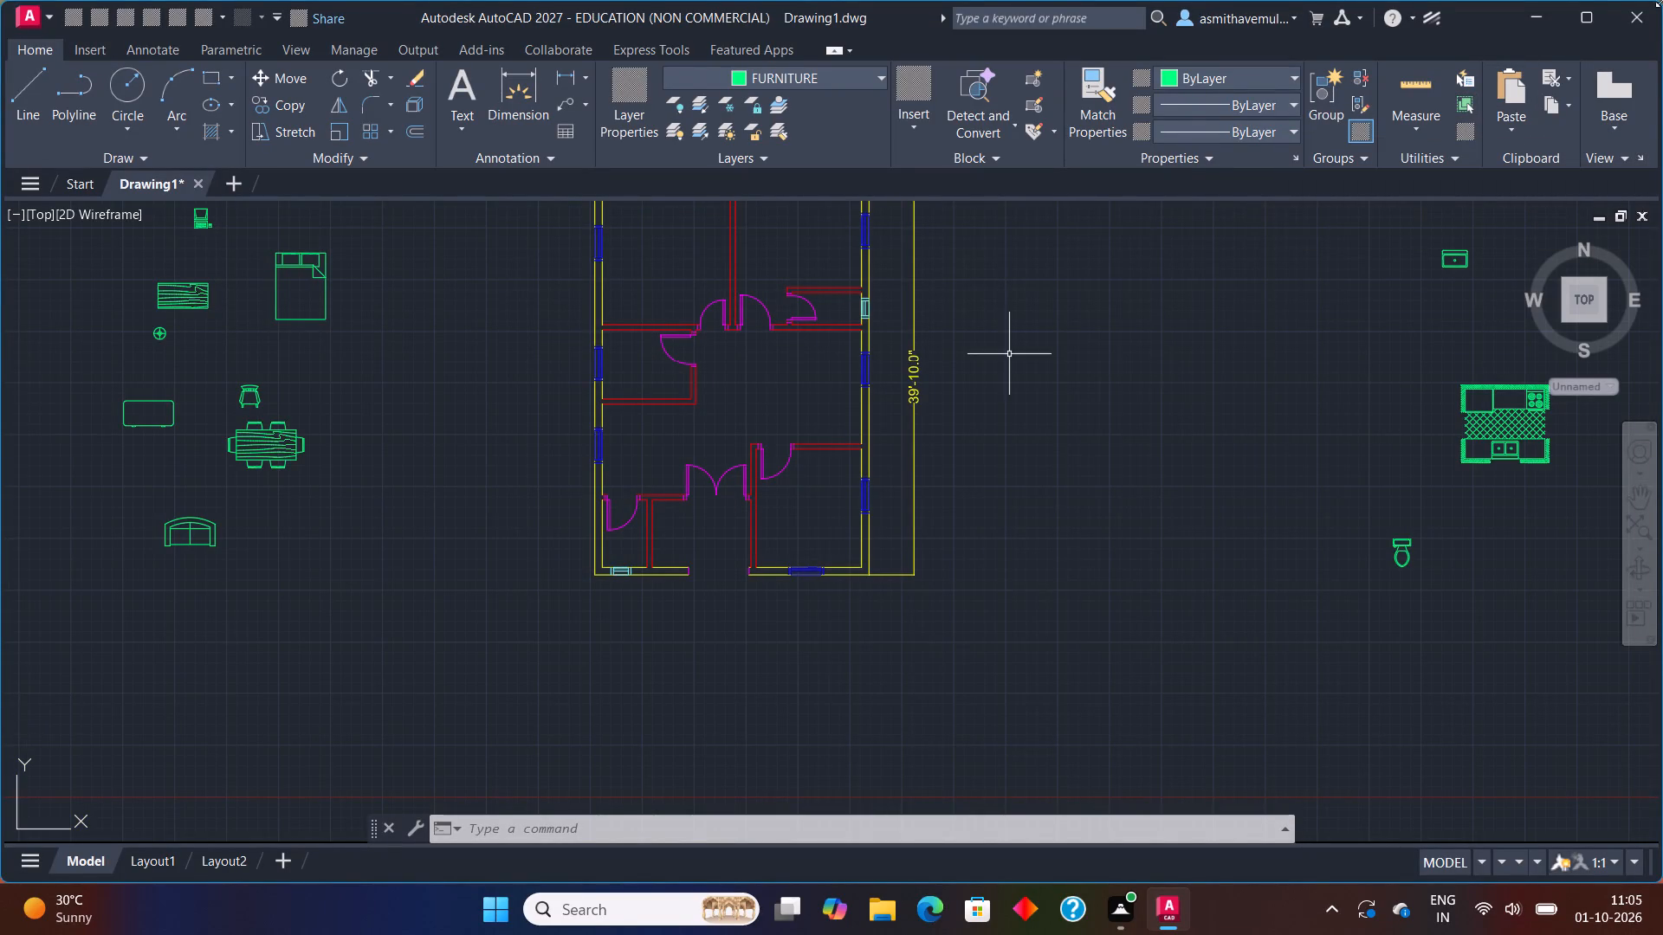
Copy the double bed from the furniture set into the northwest bedroom, with its headboard against the north wall below the window.
middle_click_drag(958, 358, 937, 740)
middle_click_drag(404, 640, 591, 473)
scroll(549, 465, "up", 1)
left_click_drag(435, 437, 417, 436)
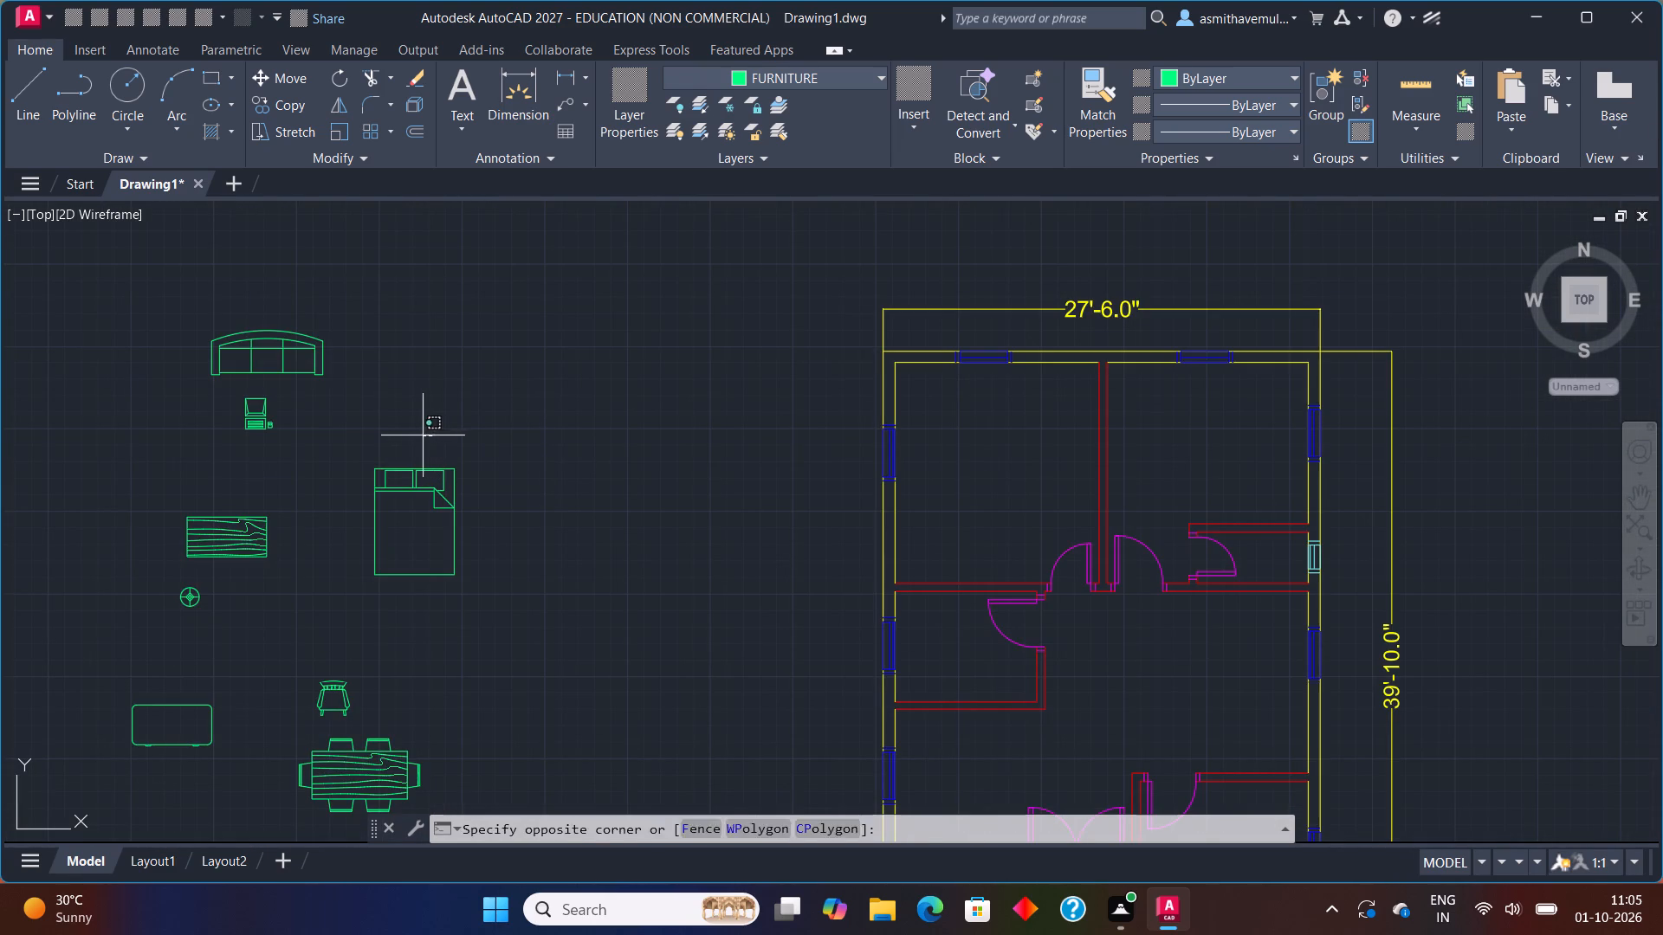
left_click_drag(417, 436, 545, 668)
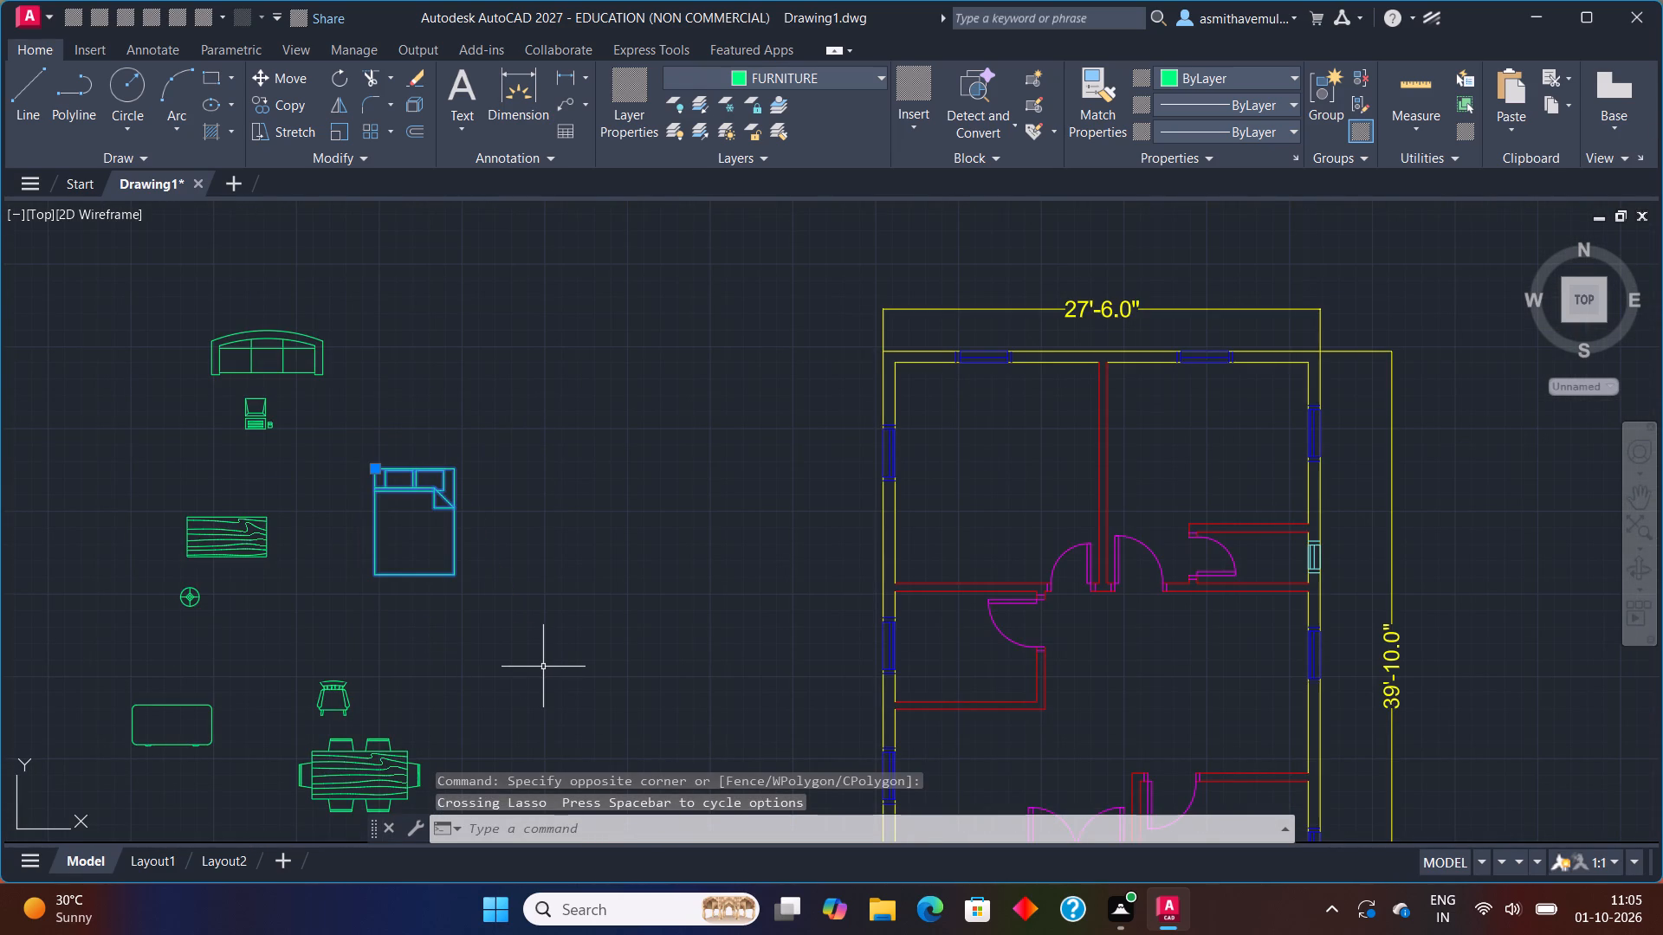
key("c")
type("OPY")
key("Return")
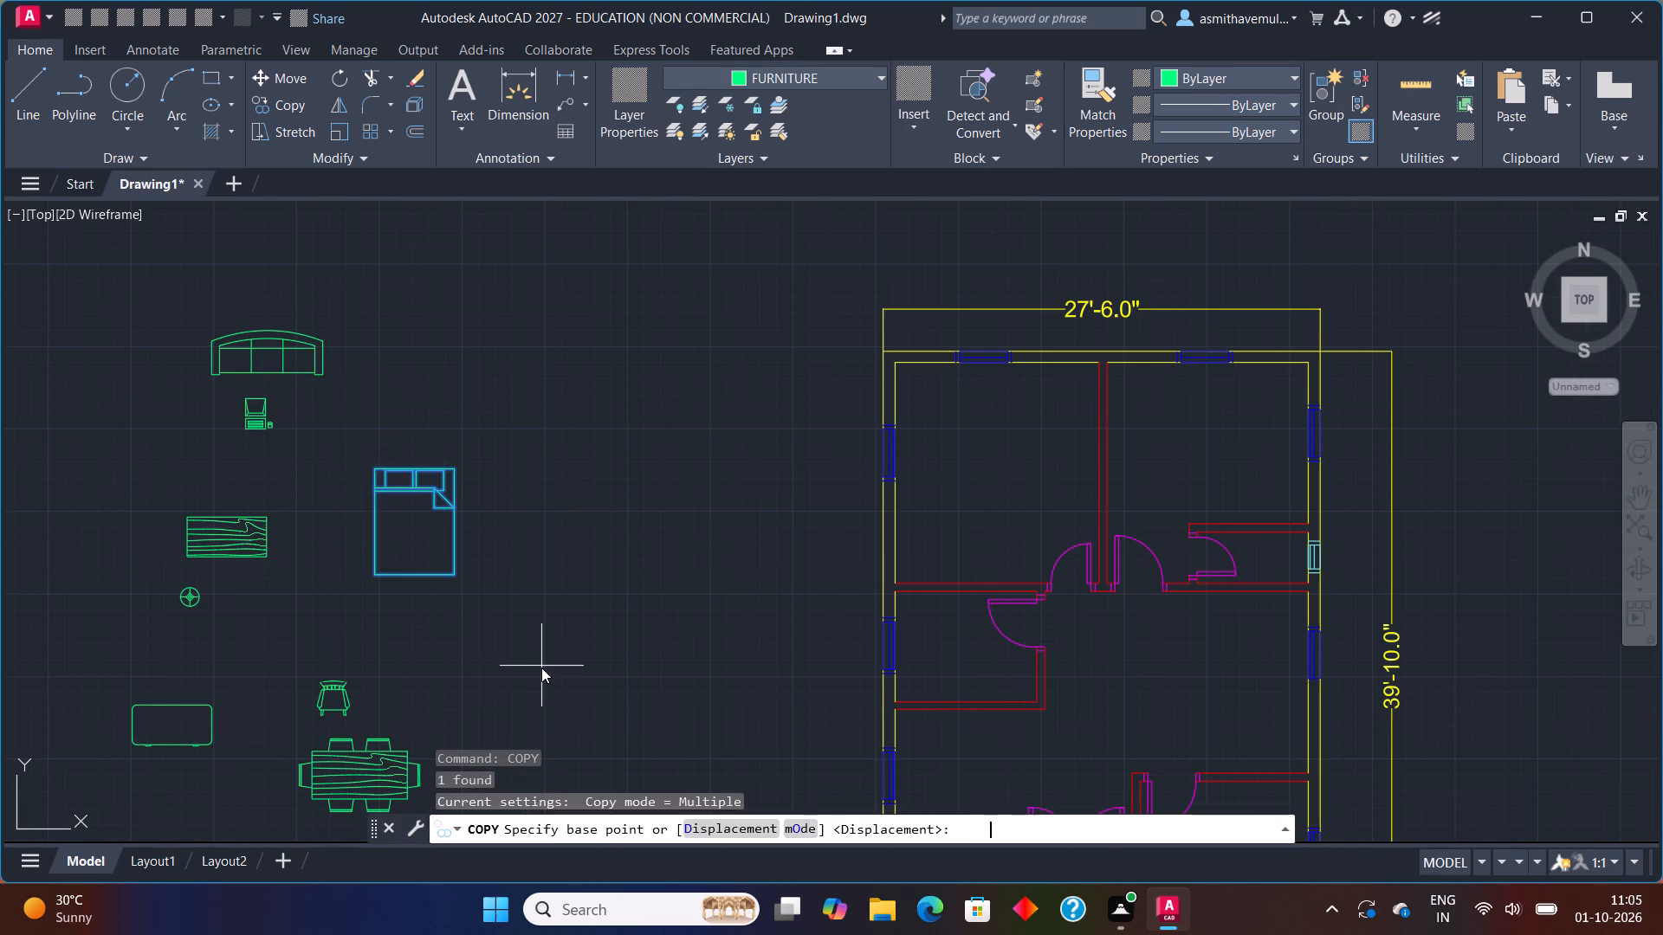
left_click(460, 468)
scroll(1034, 399, "up", 2)
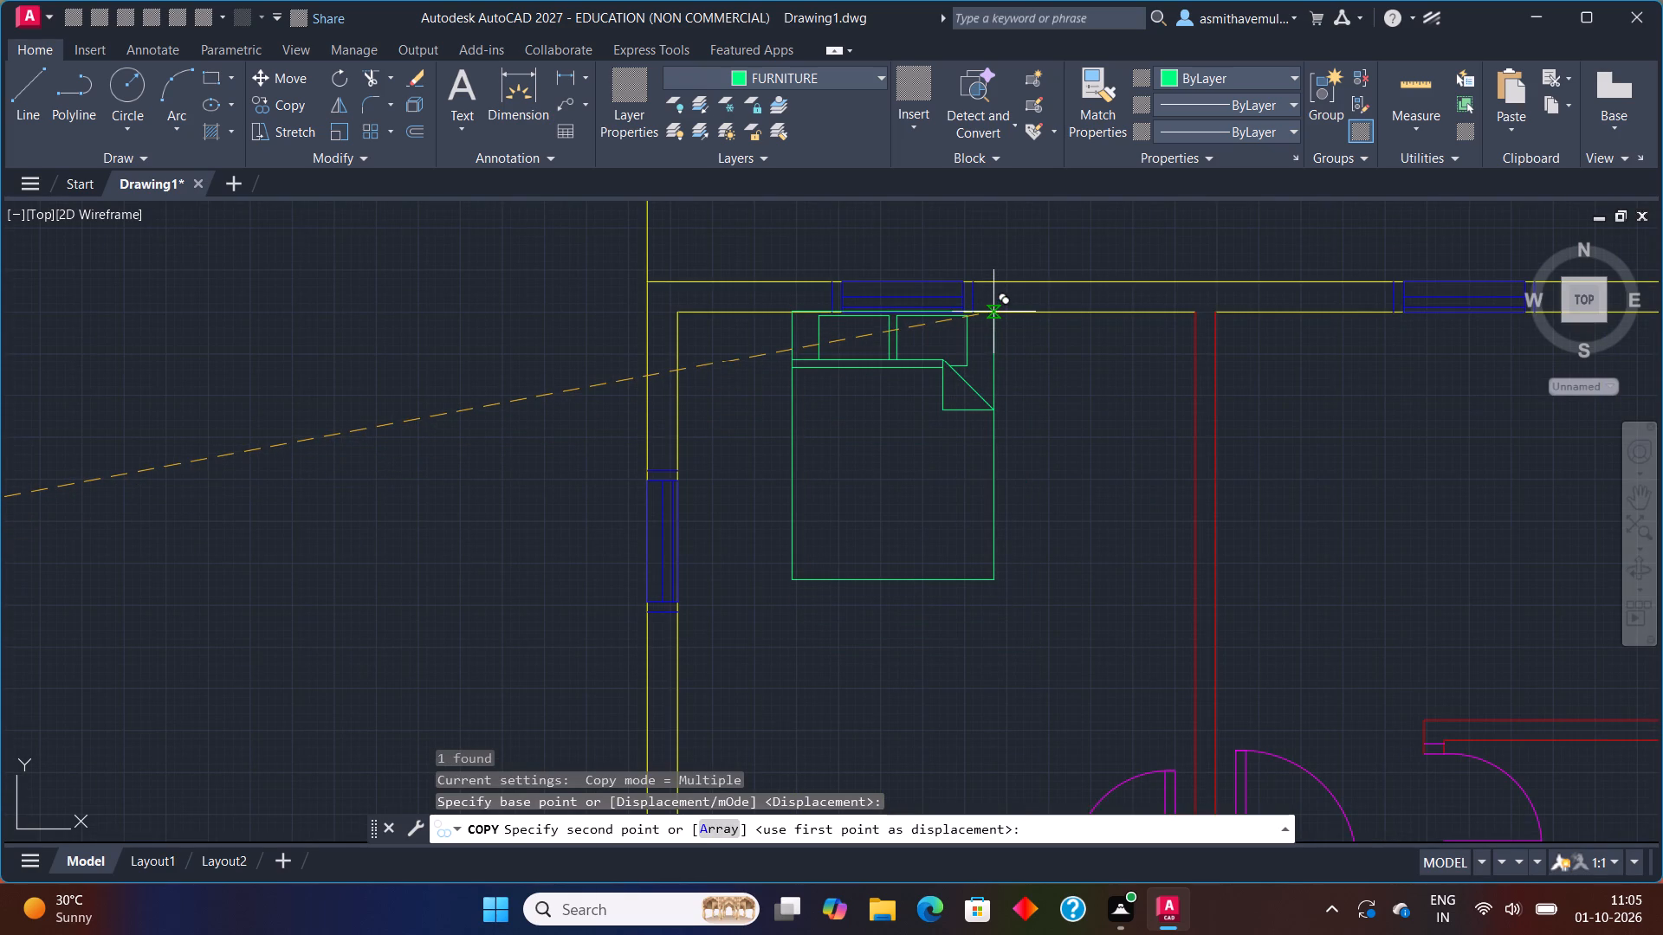
scroll(993, 319, "up", 1)
middle_click_drag(993, 330, 965, 472)
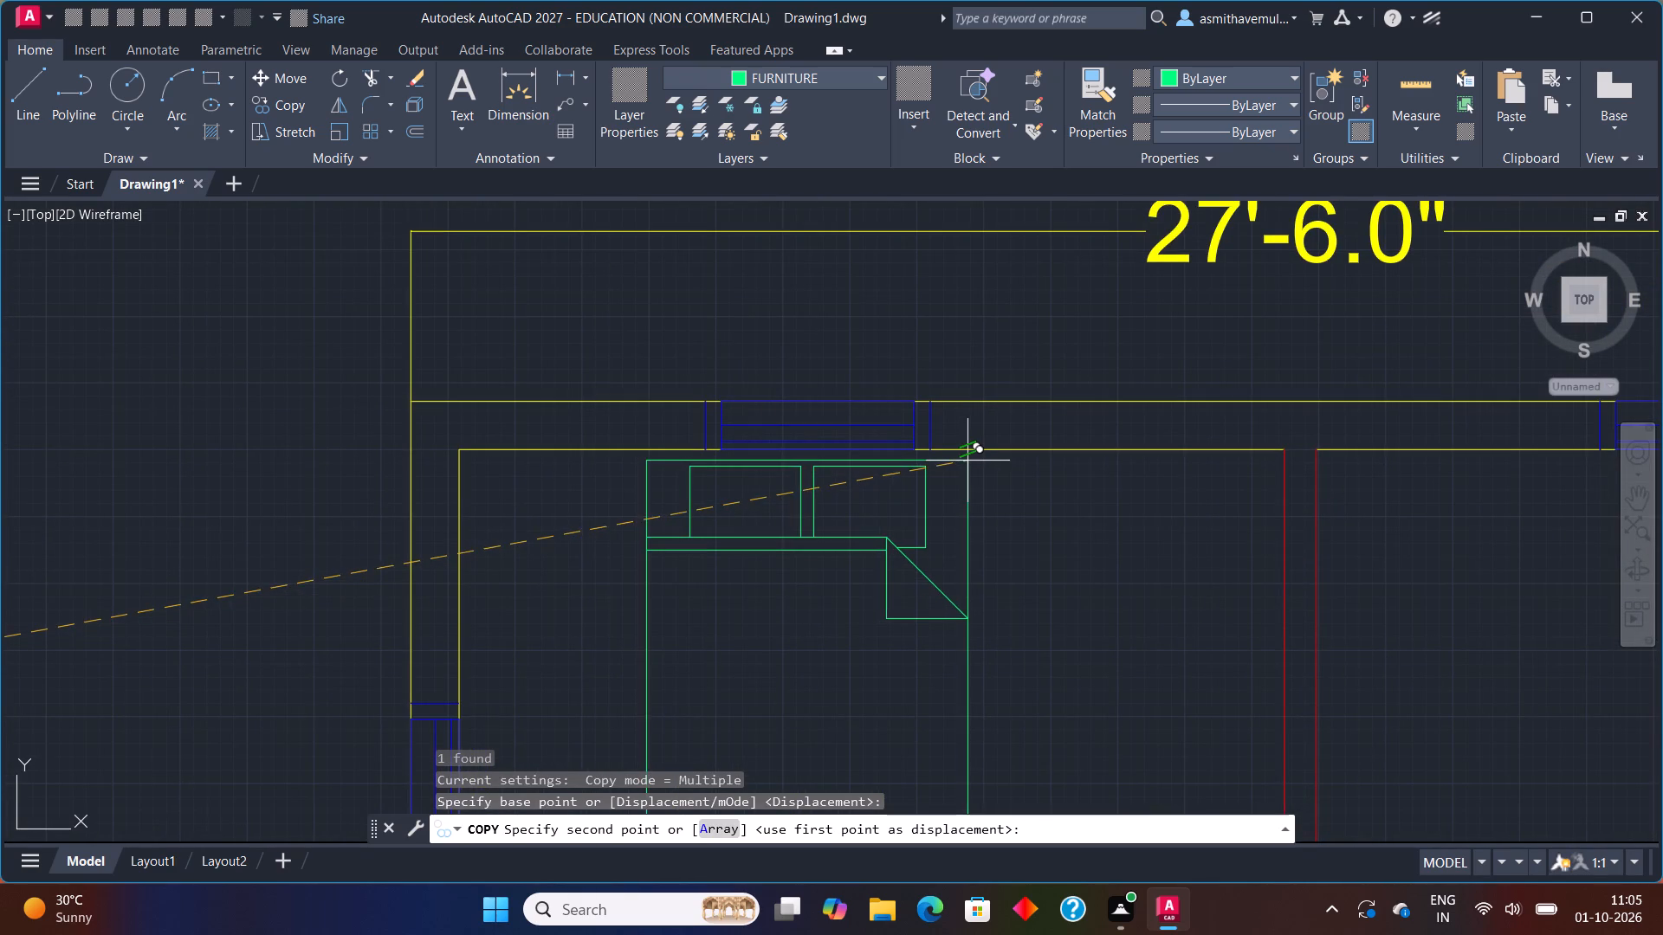
scroll(958, 455, "up", 1)
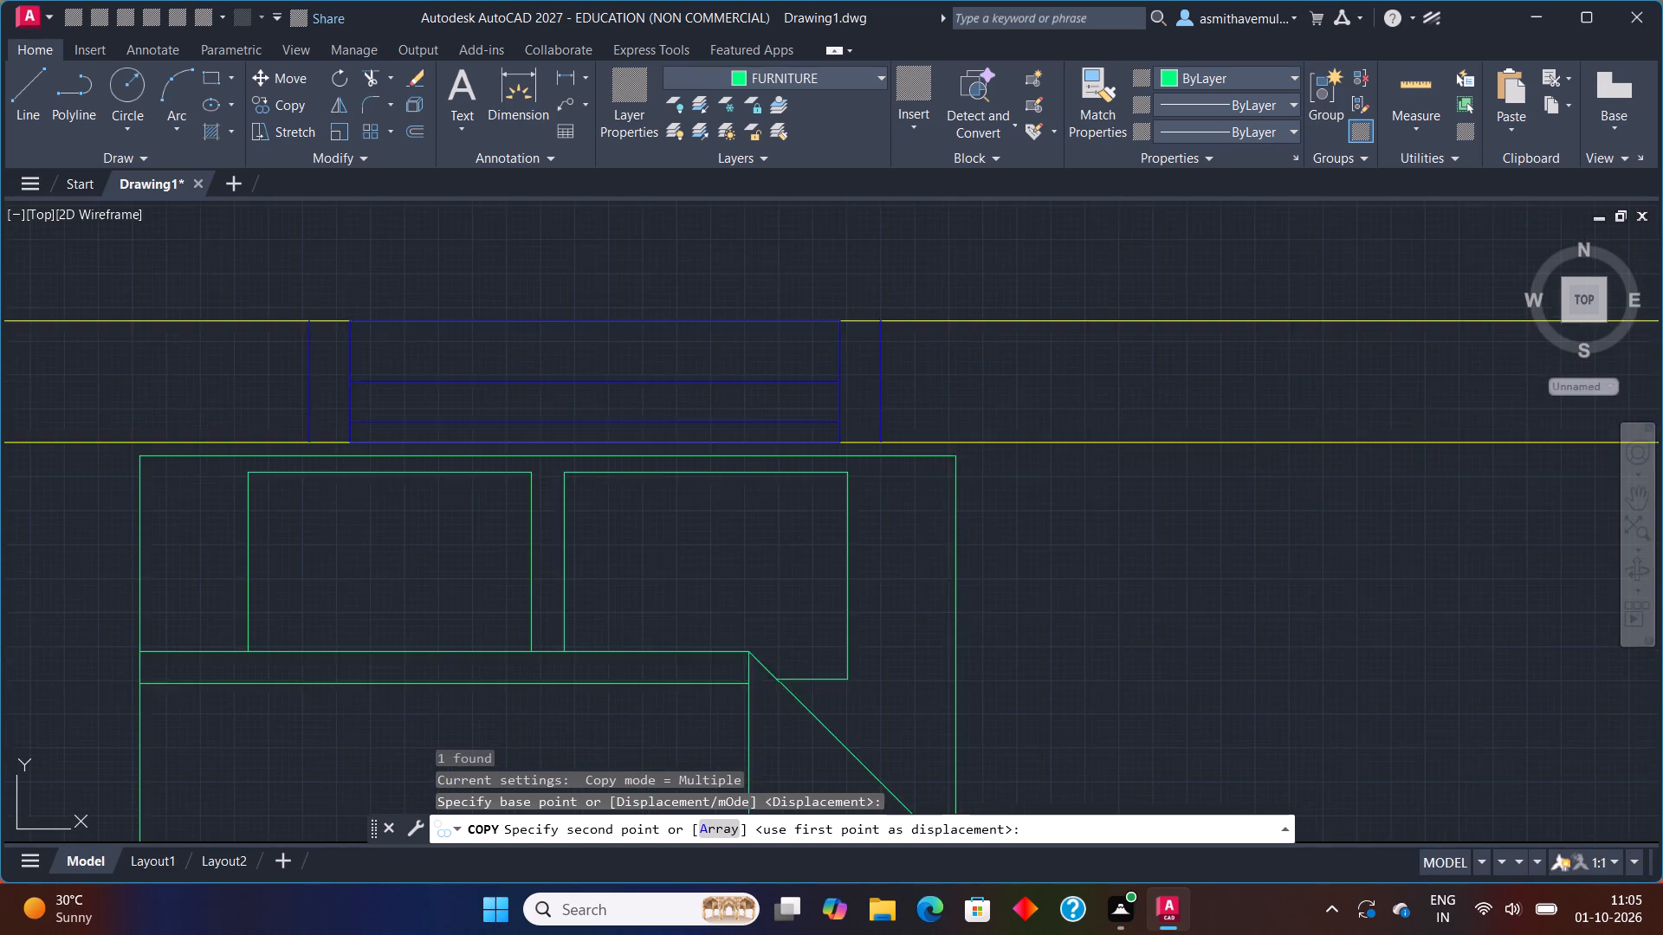
scroll(958, 455, "up", 2)
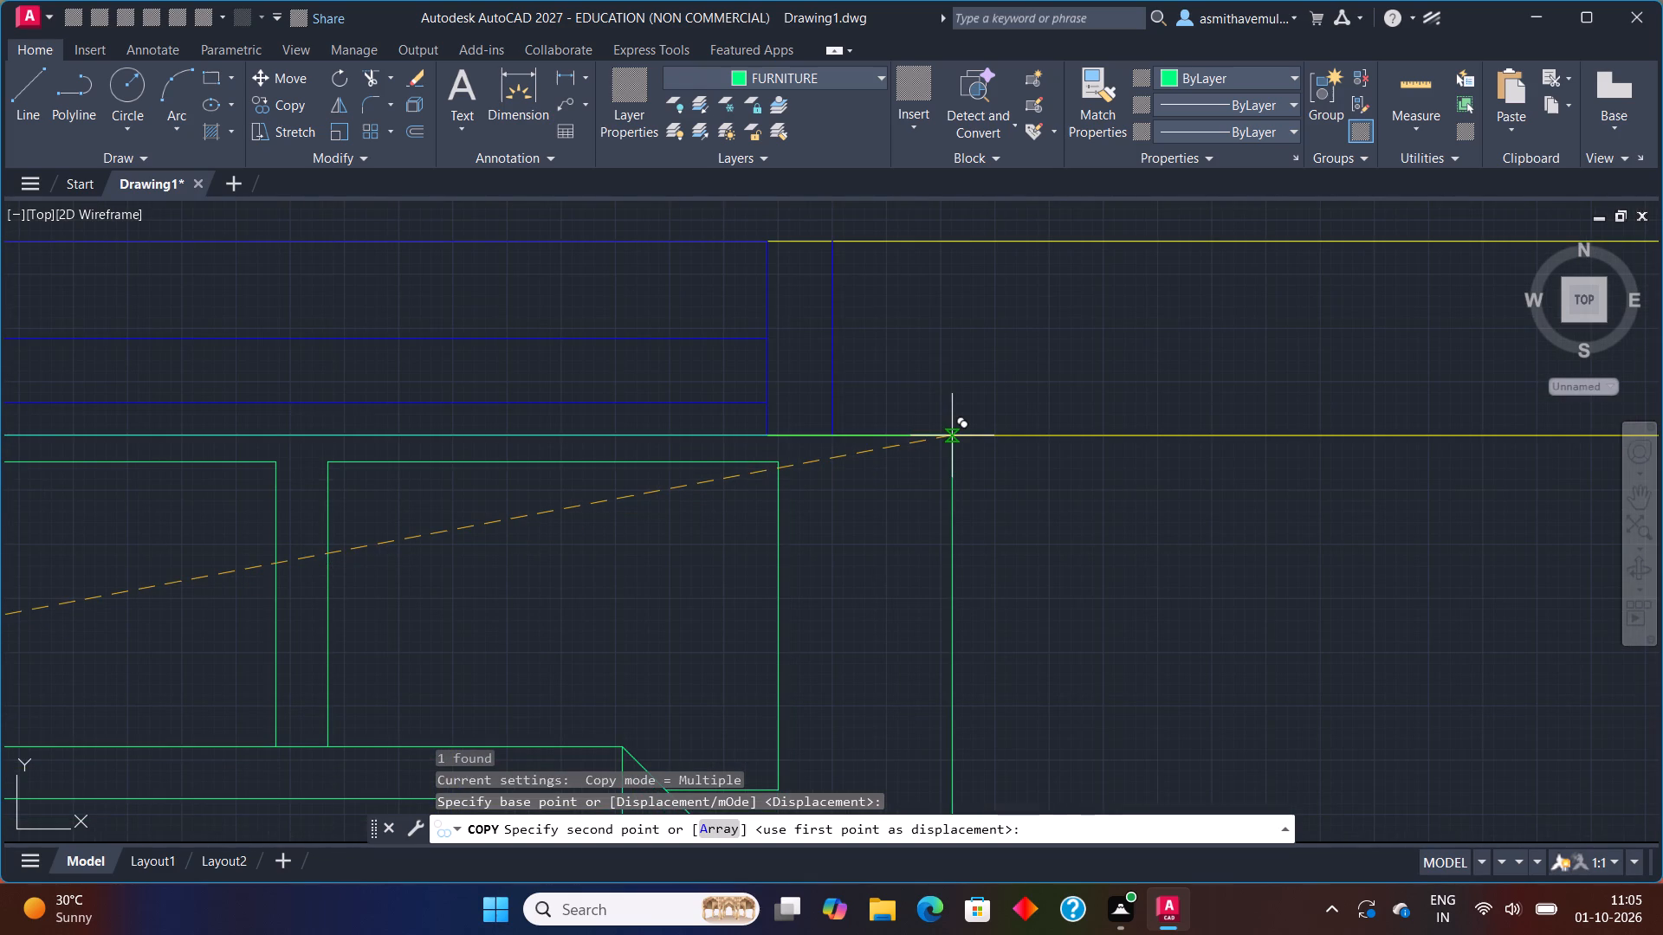
left_click(954, 438)
Place a second copy of the bed in the northeast bedroom, with its headboard against the north wall below the window.
scroll(1210, 432, "down", 4)
middle_click_drag(1339, 559, 1005, 399)
middle_click_drag(1527, 364, 1391, 409)
scroll(1284, 353, "up", 2)
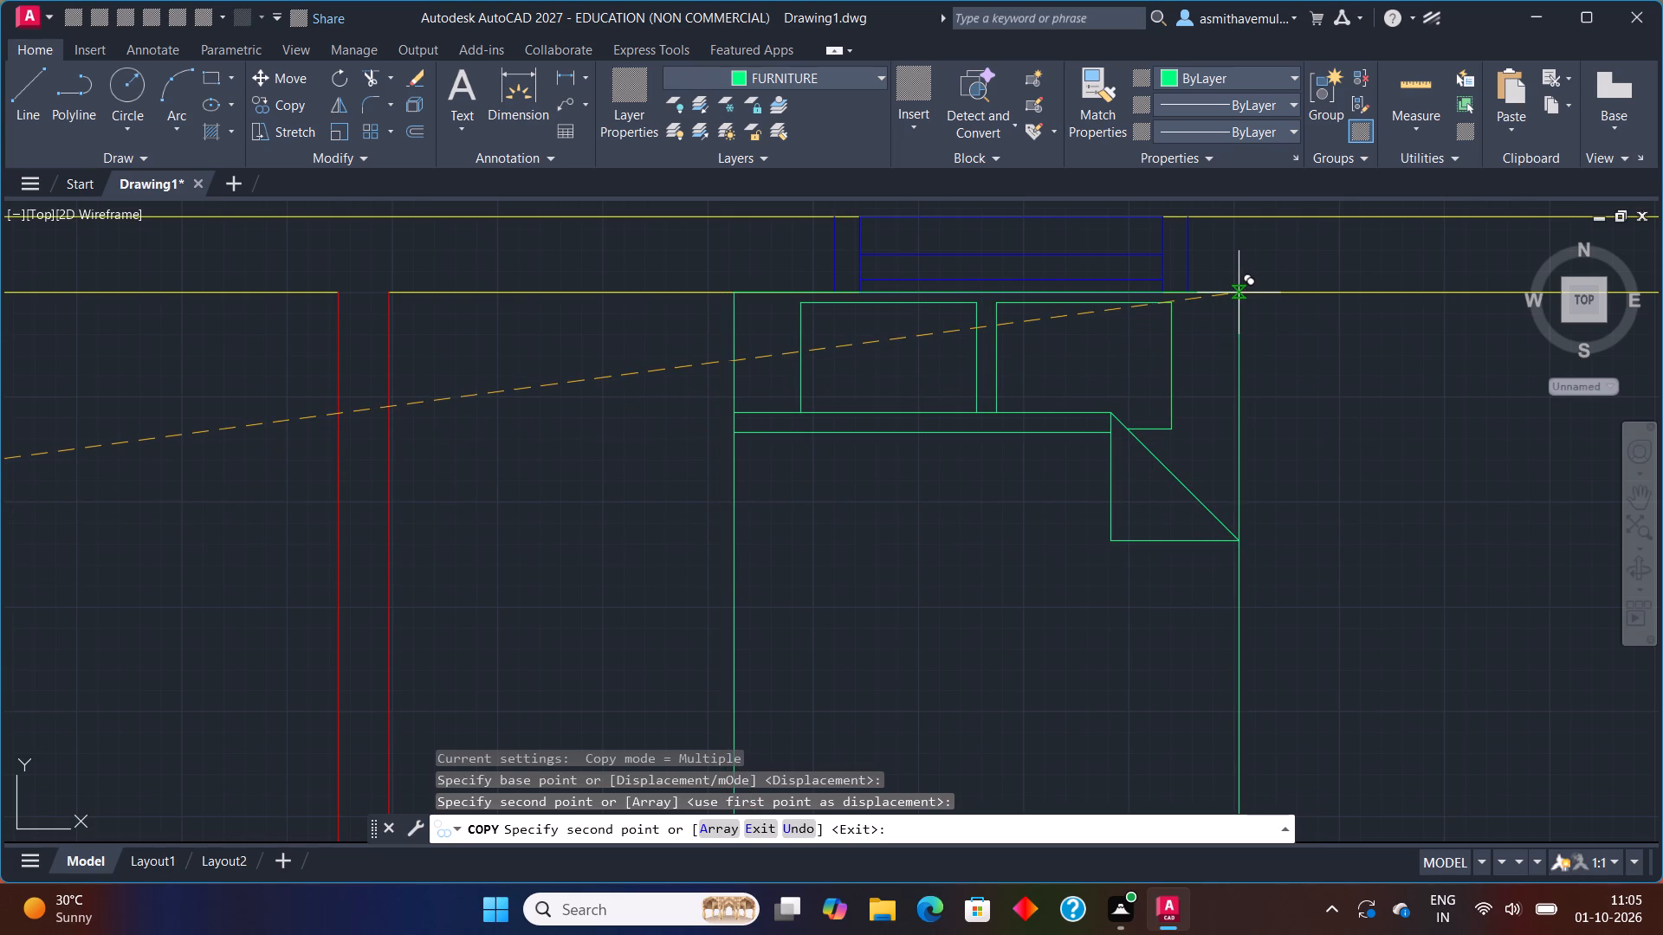
left_click(1240, 292)
key("Escape")
Rotate the original bed west of the plan by 180° about its headboard corner, using Ortho.
scroll(1202, 430, "down", 4)
scroll(1115, 508, "up", 2)
middle_click_drag(1110, 506, 1133, 452)
middle_click_drag(964, 405, 954, 440)
scroll(954, 440, "down", 1)
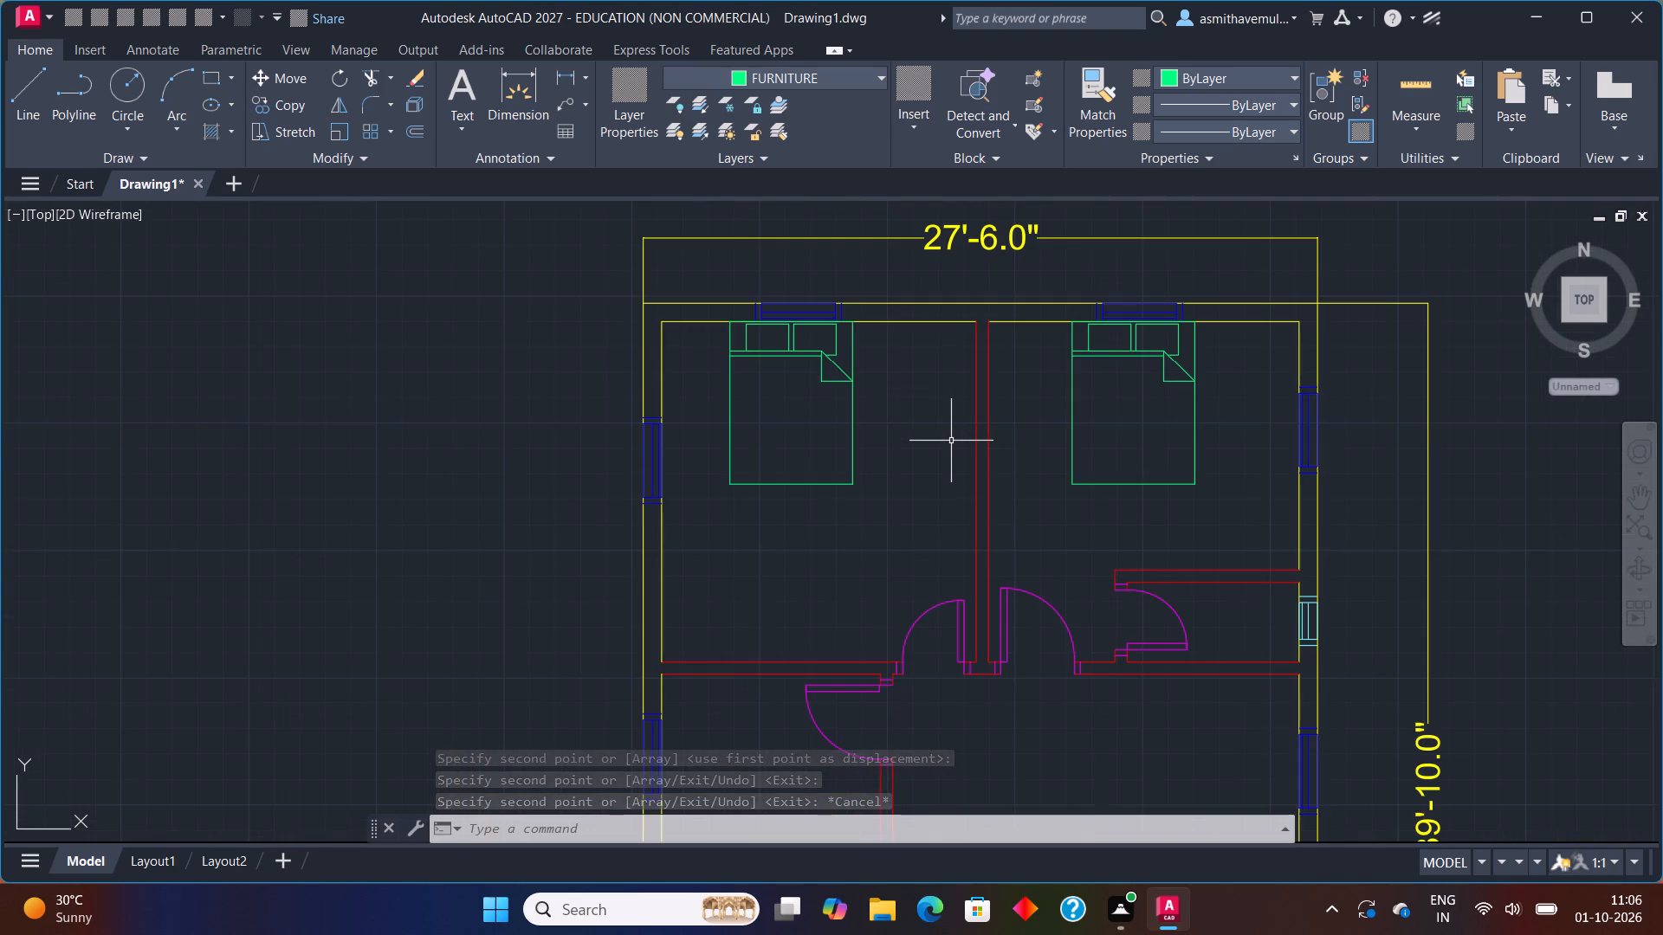
middle_click_drag(931, 470, 987, 371)
scroll(709, 483, "down", 1)
scroll(569, 519, "down", 1)
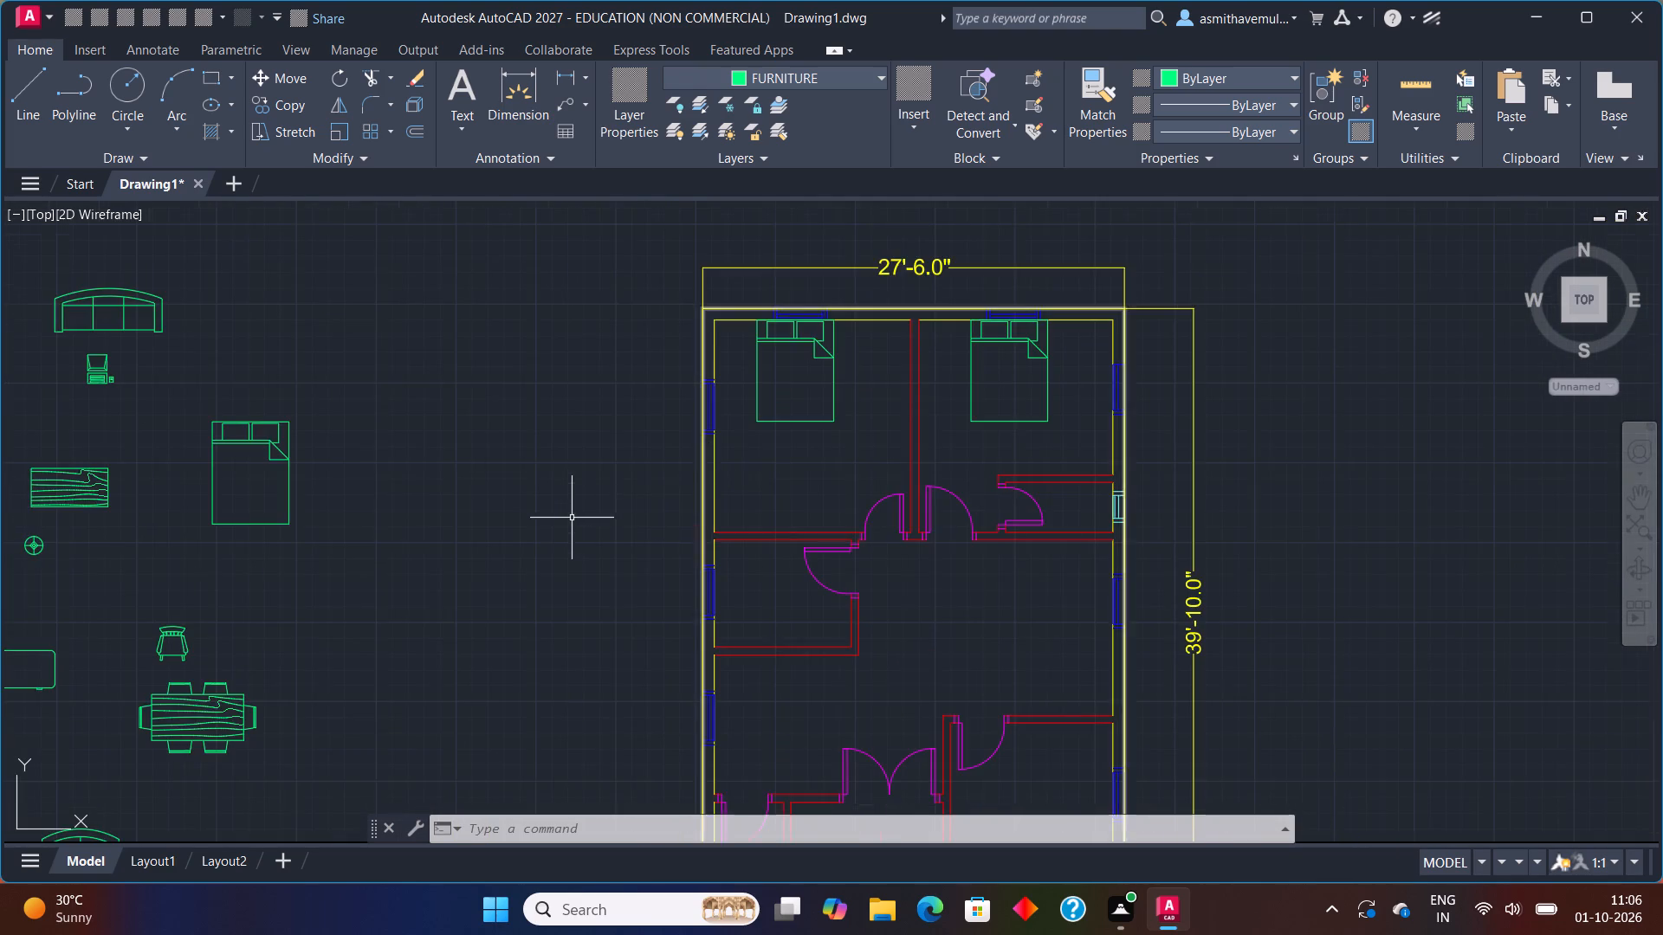
middle_click_drag(566, 517, 717, 390)
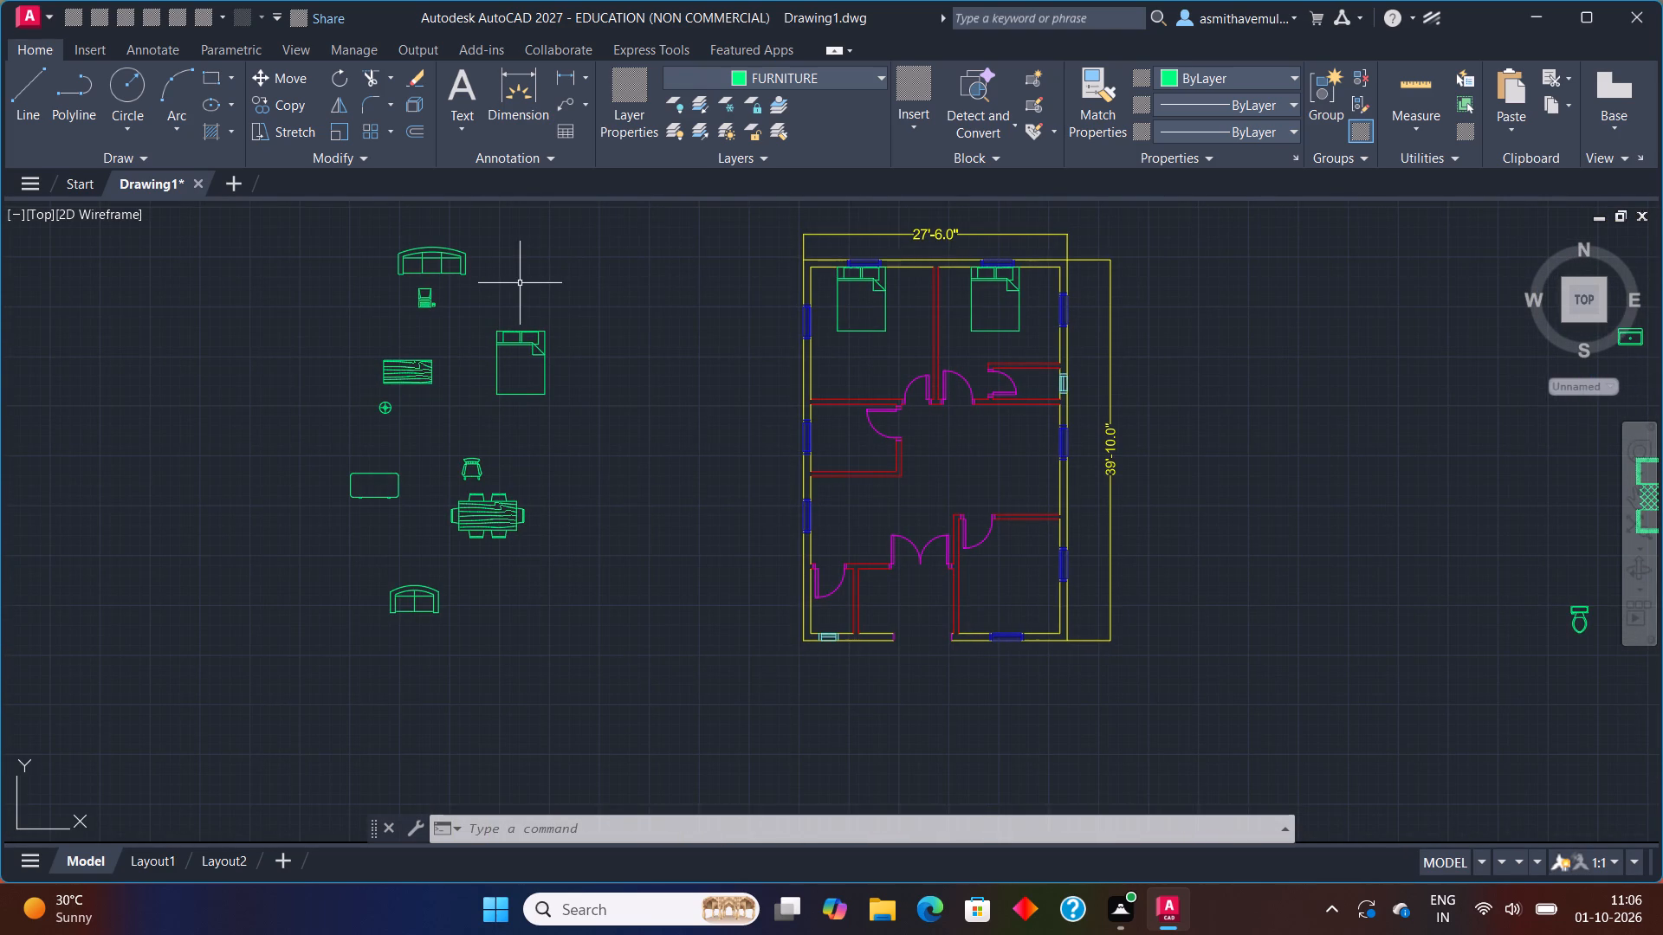
scroll(518, 284, "up", 1)
left_click_drag(518, 285, 640, 441)
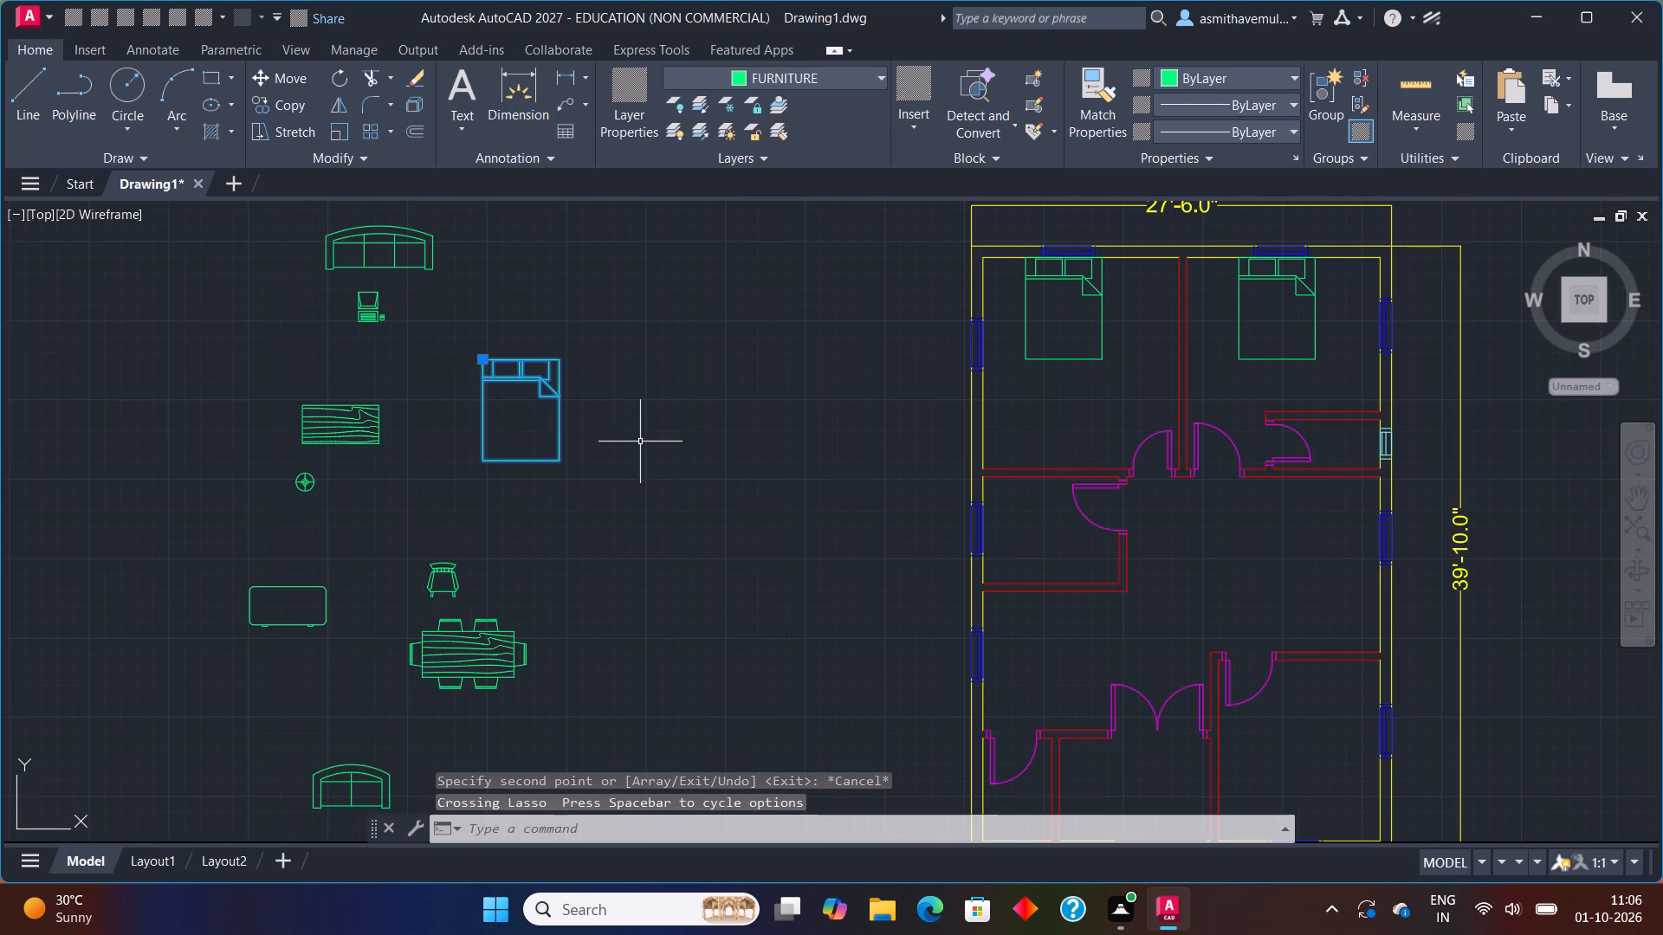
type("RO")
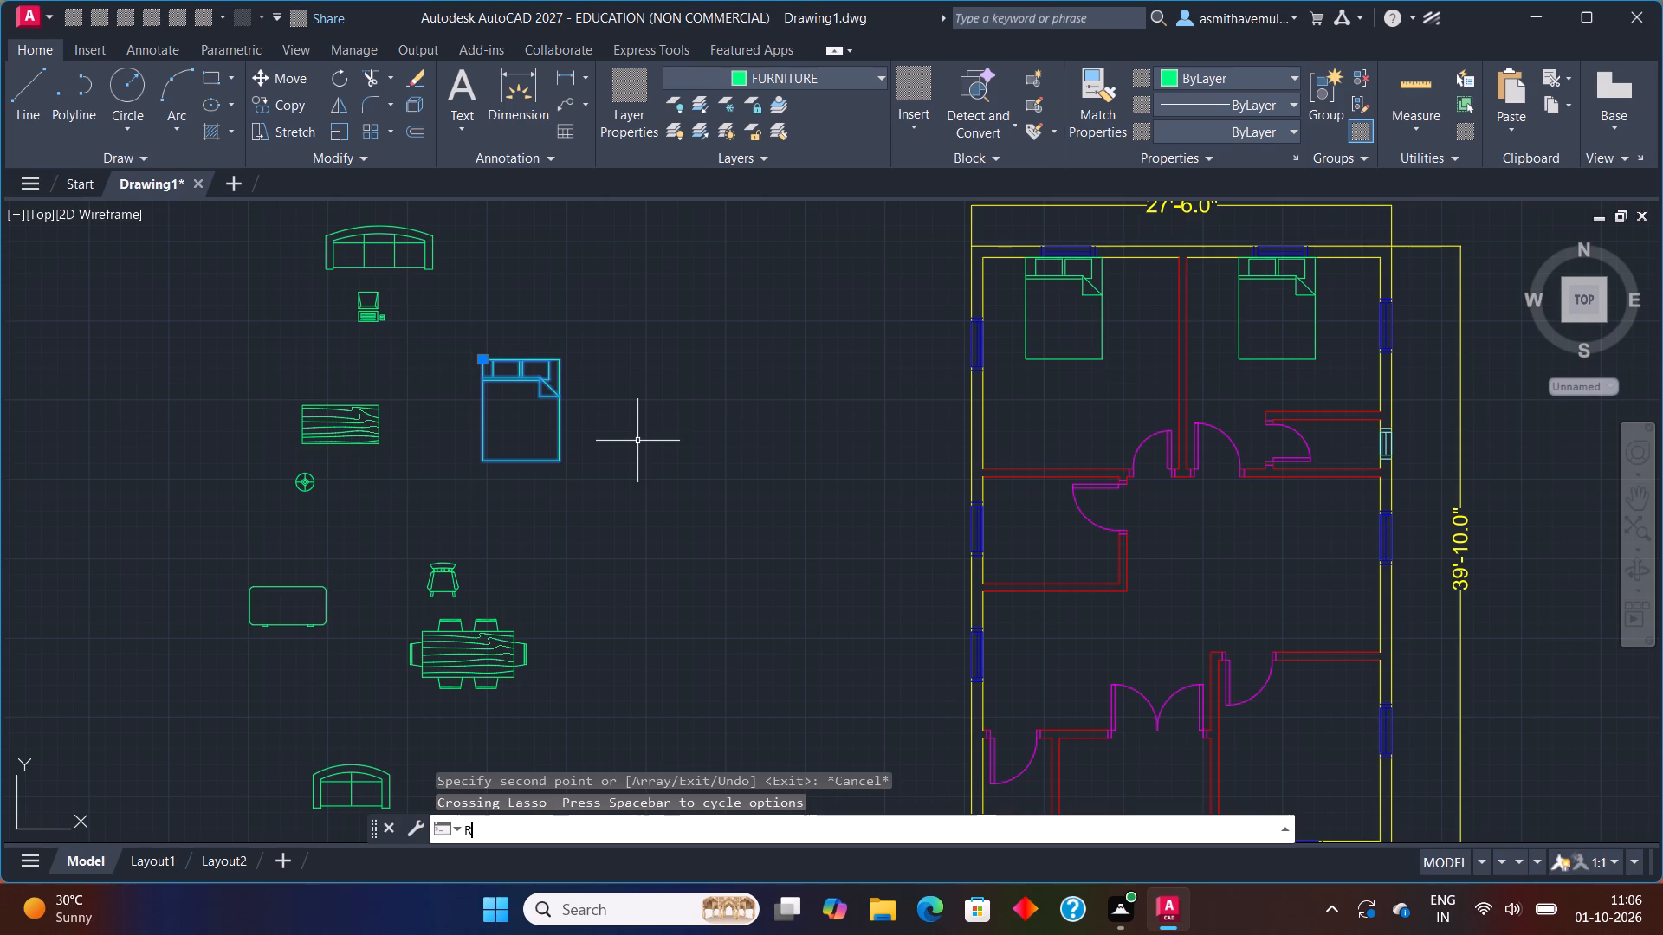
key("Return")
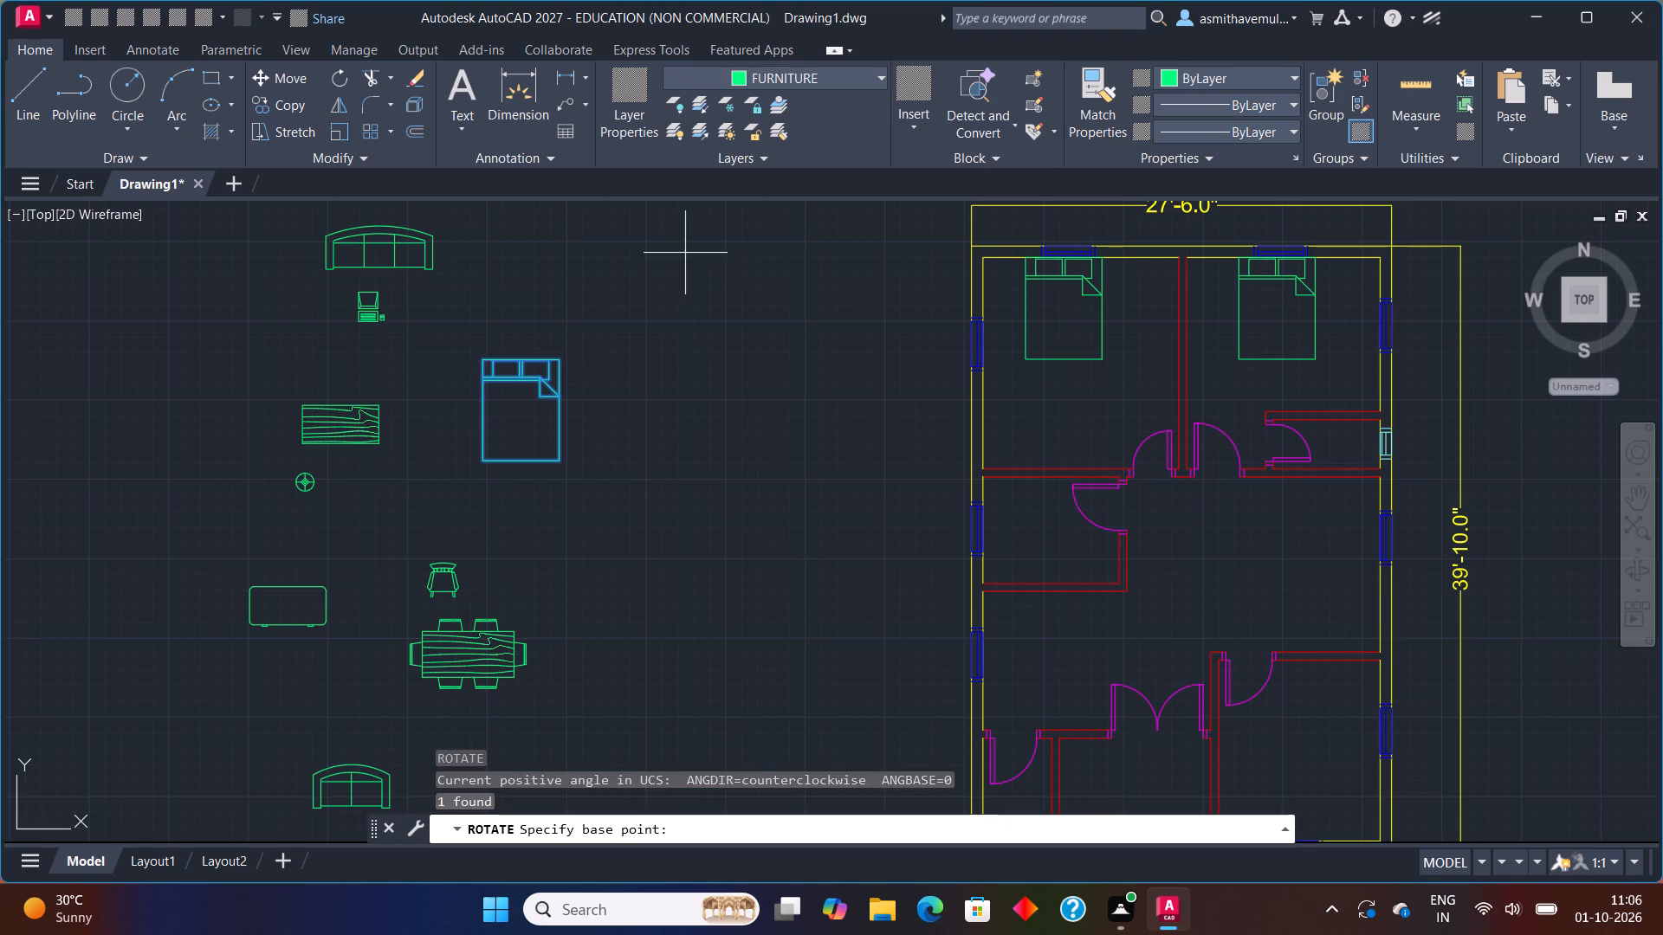
left_click(566, 367)
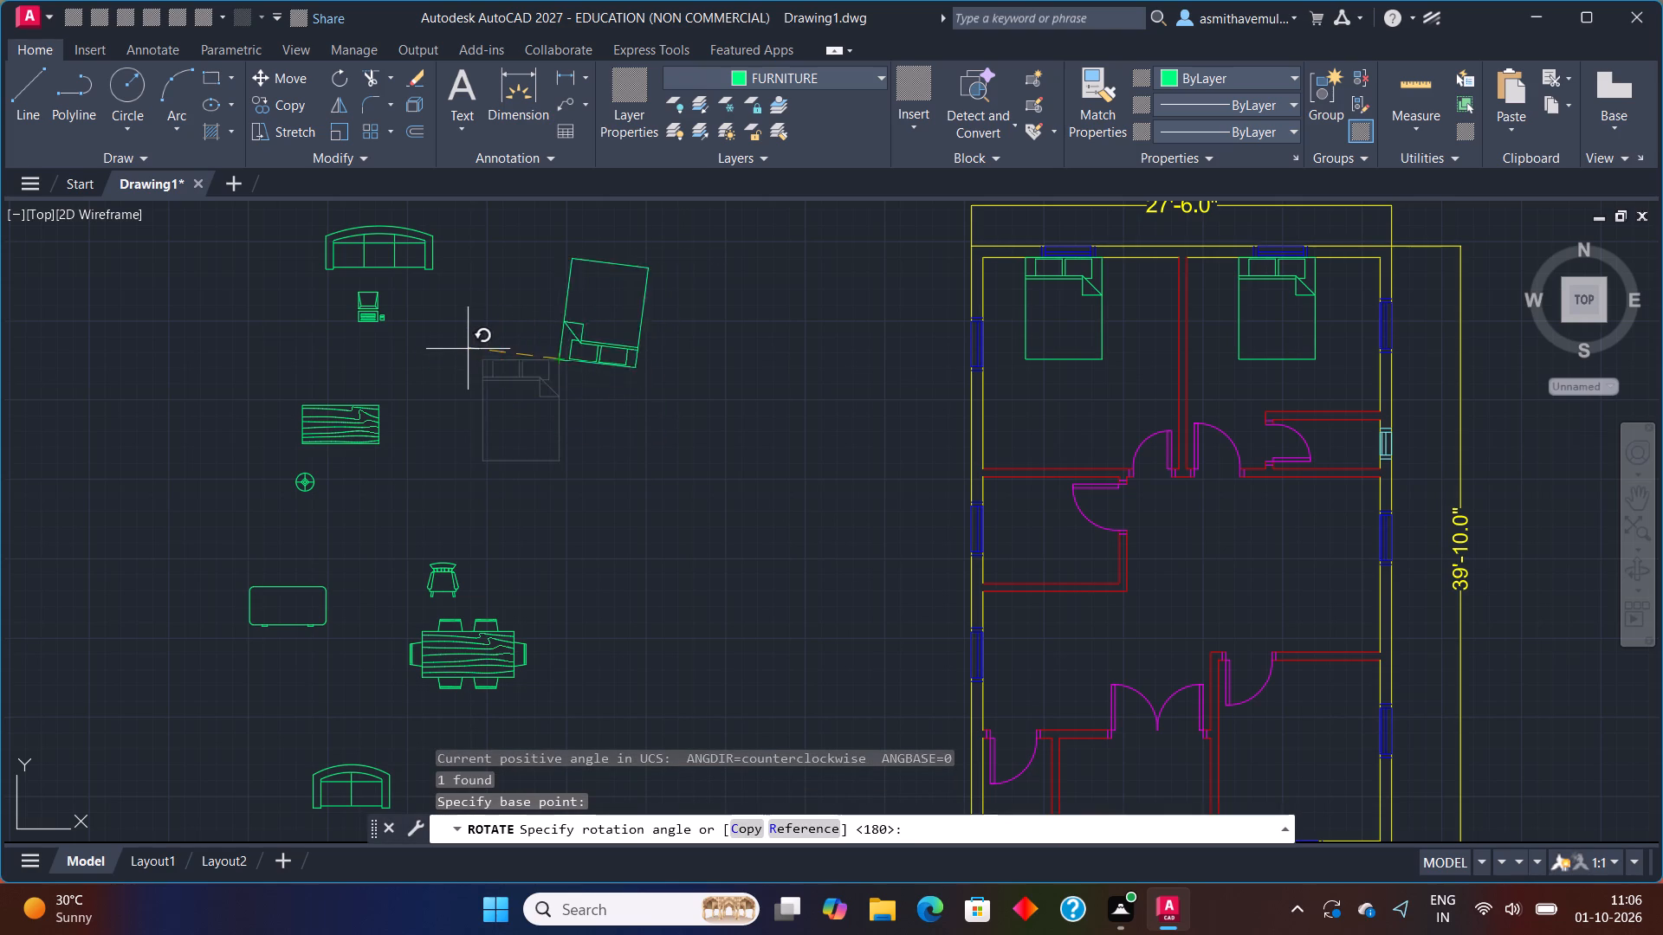
key("F8")
left_click(481, 364)
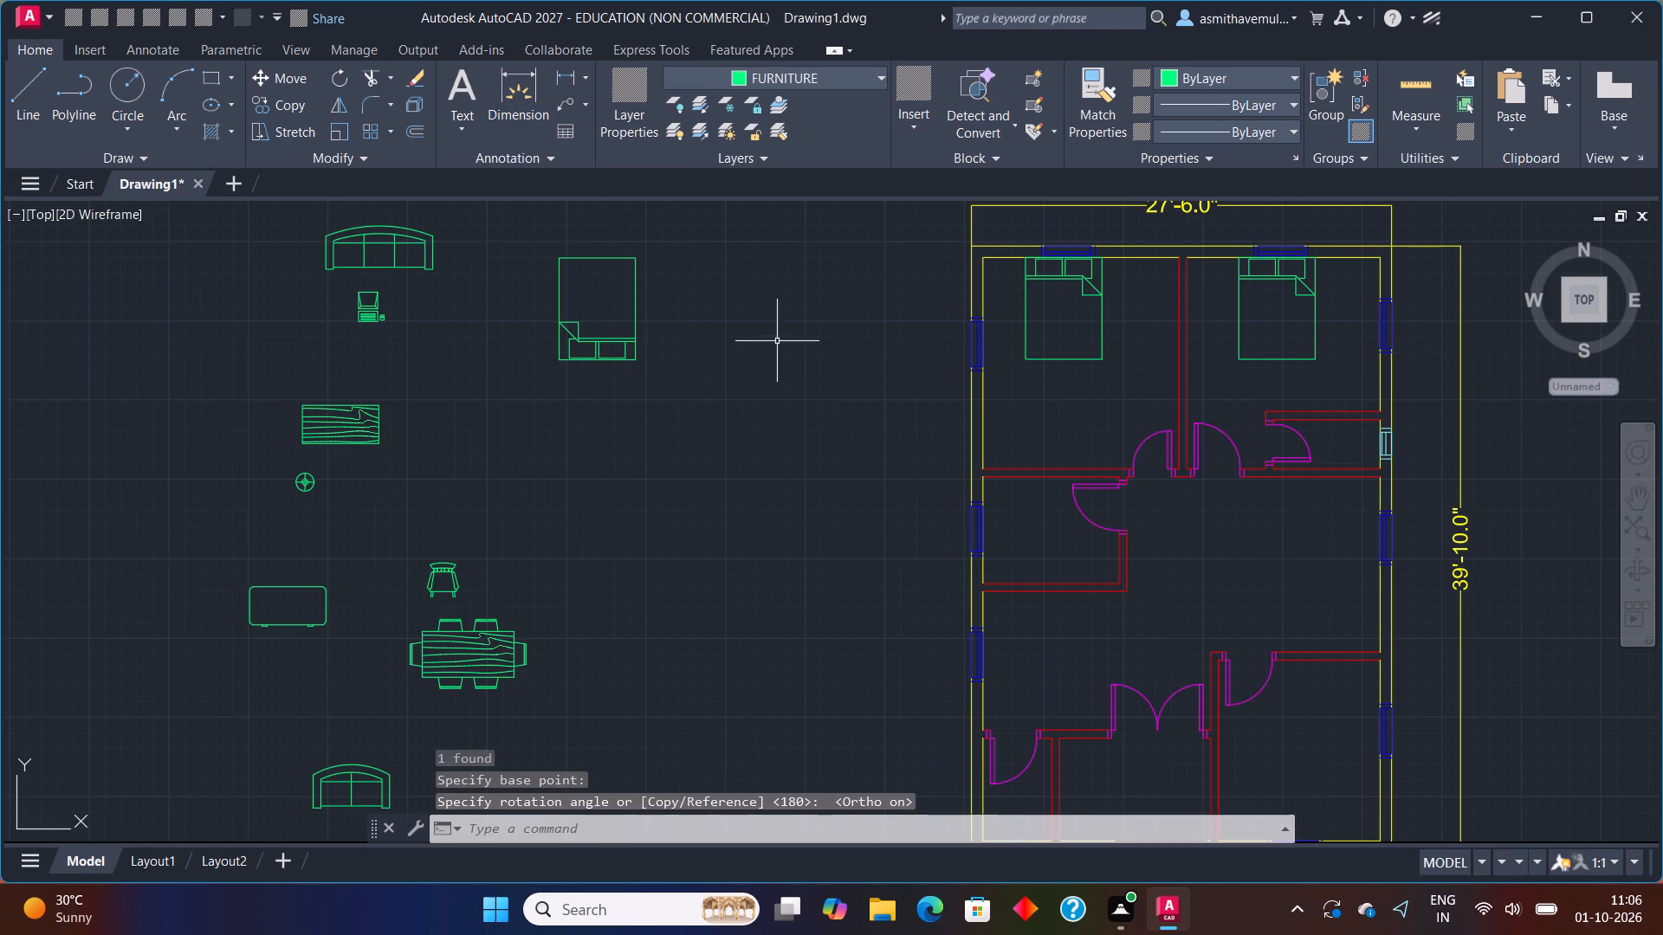
Move the rotated bed into the southeast bedroom, with its headboard against the south wall at the window.
left_click_drag(777, 314, 521, 379)
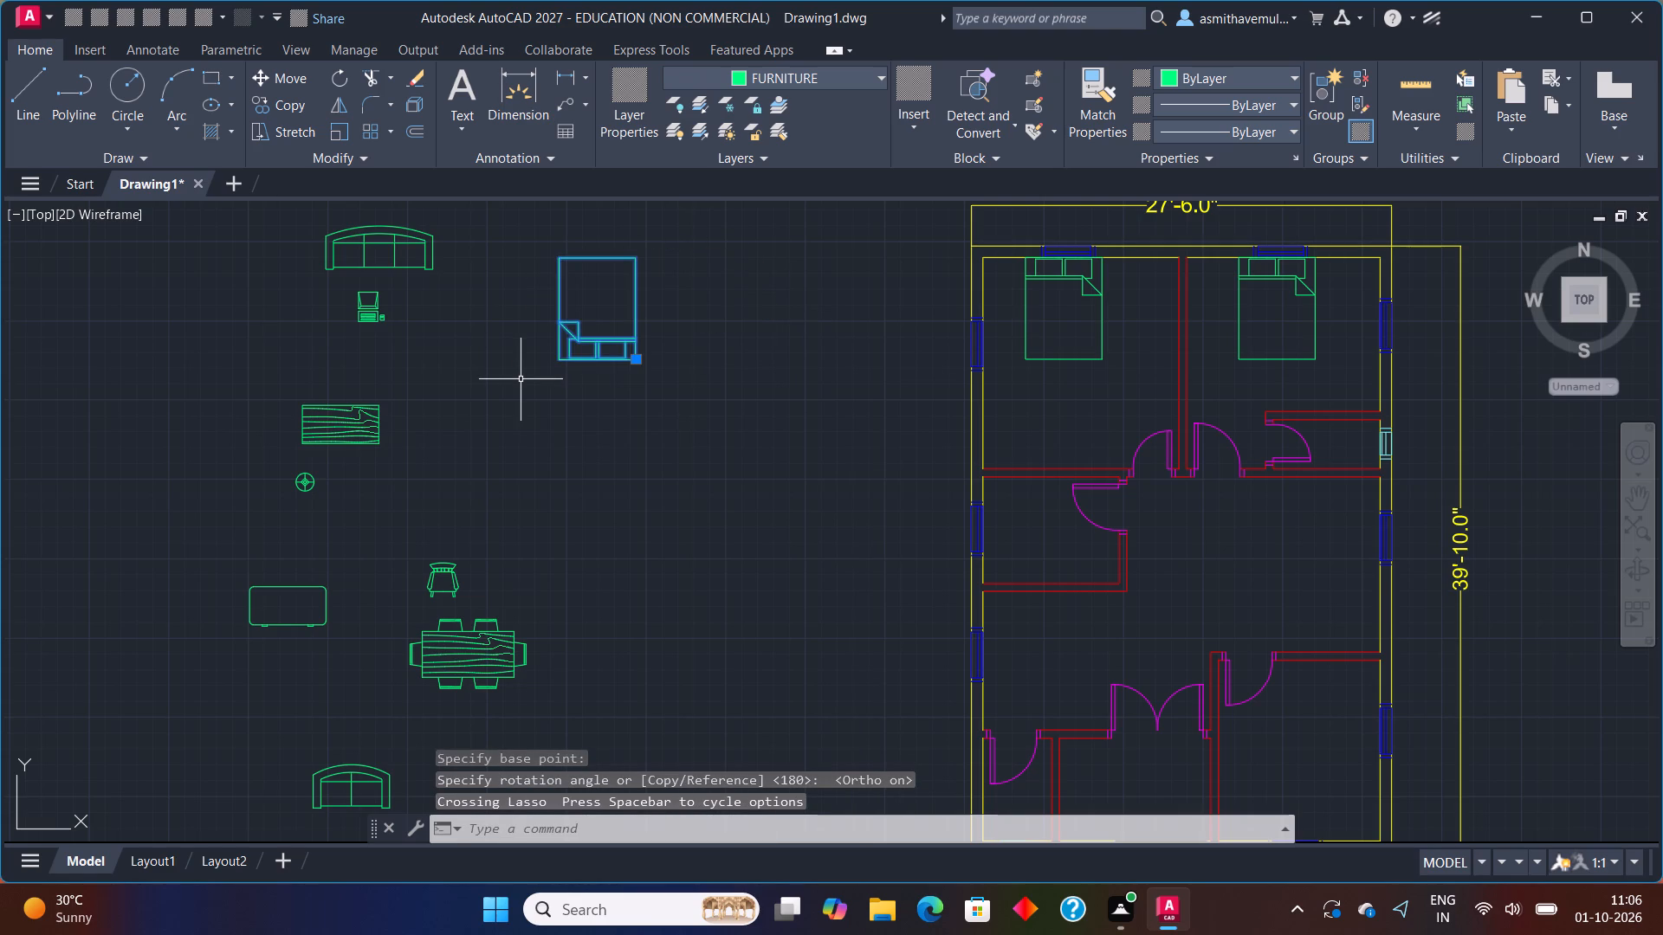
key("F8")
key("m")
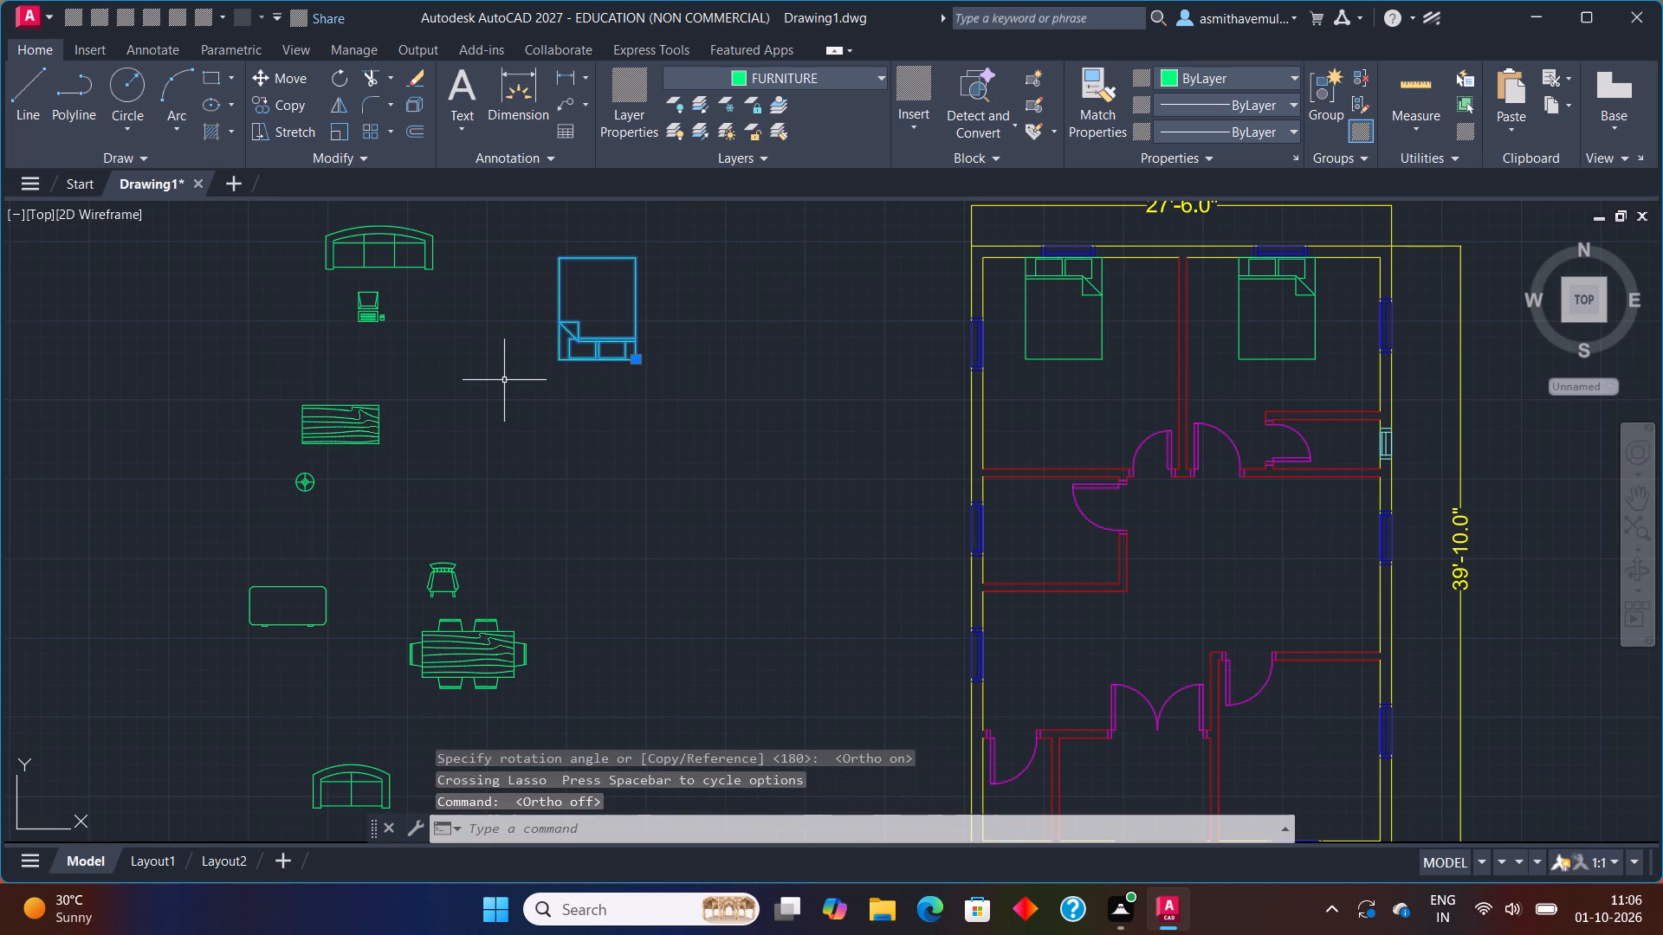
key("Return")
scroll(640, 324, "up", 2)
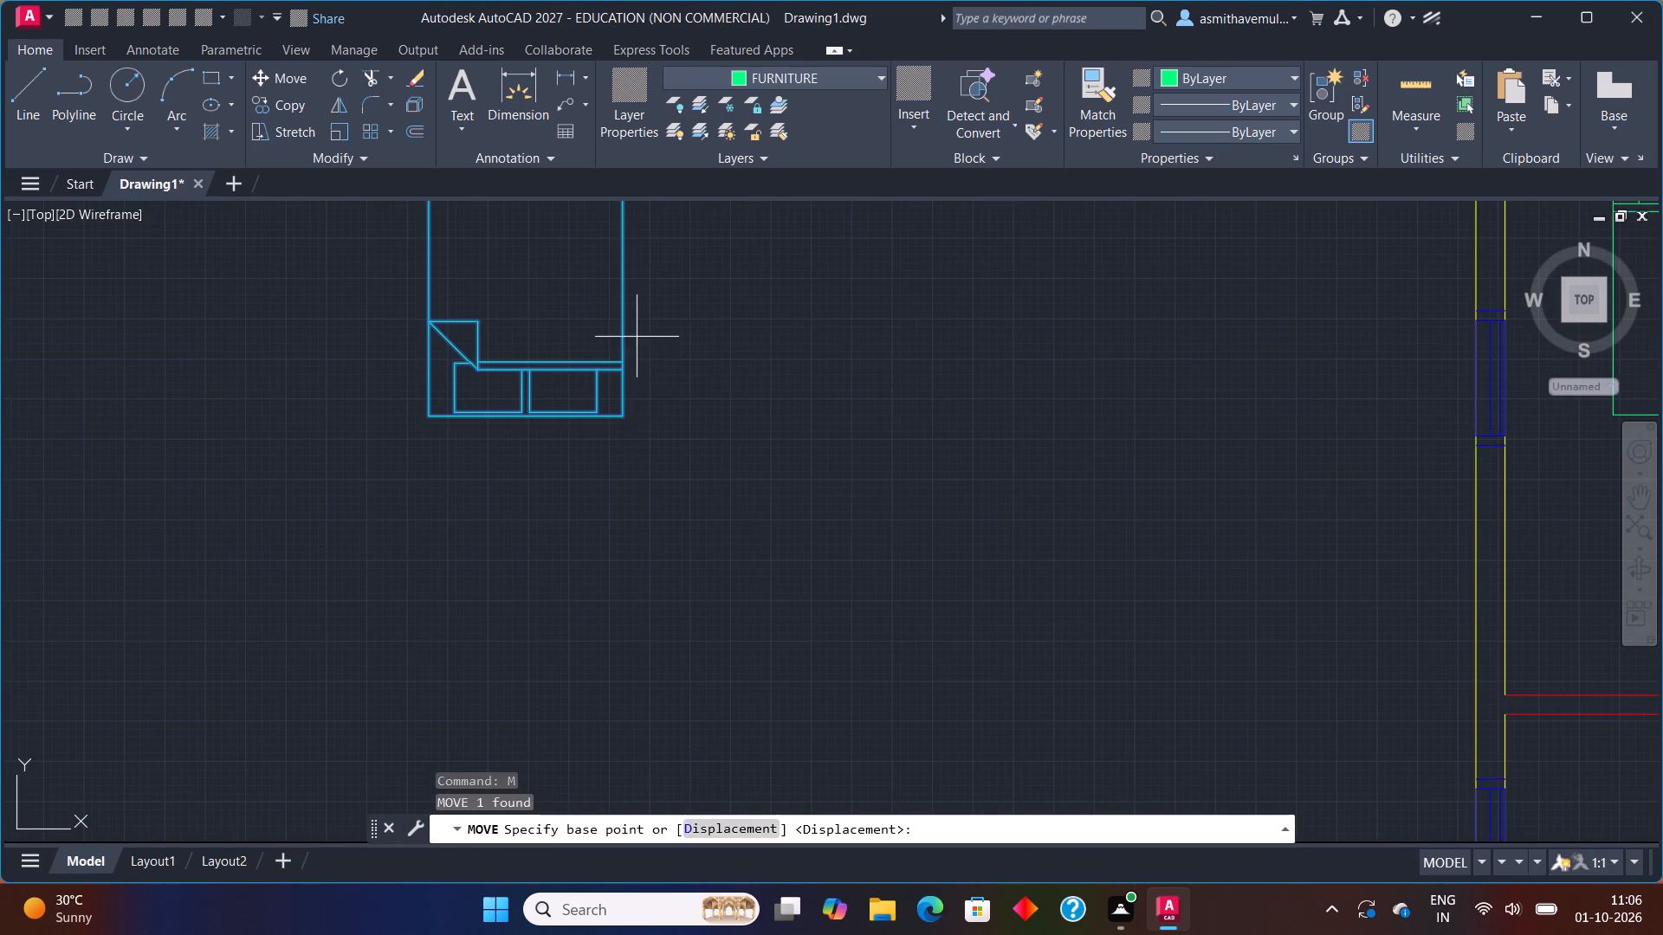
left_click(625, 419)
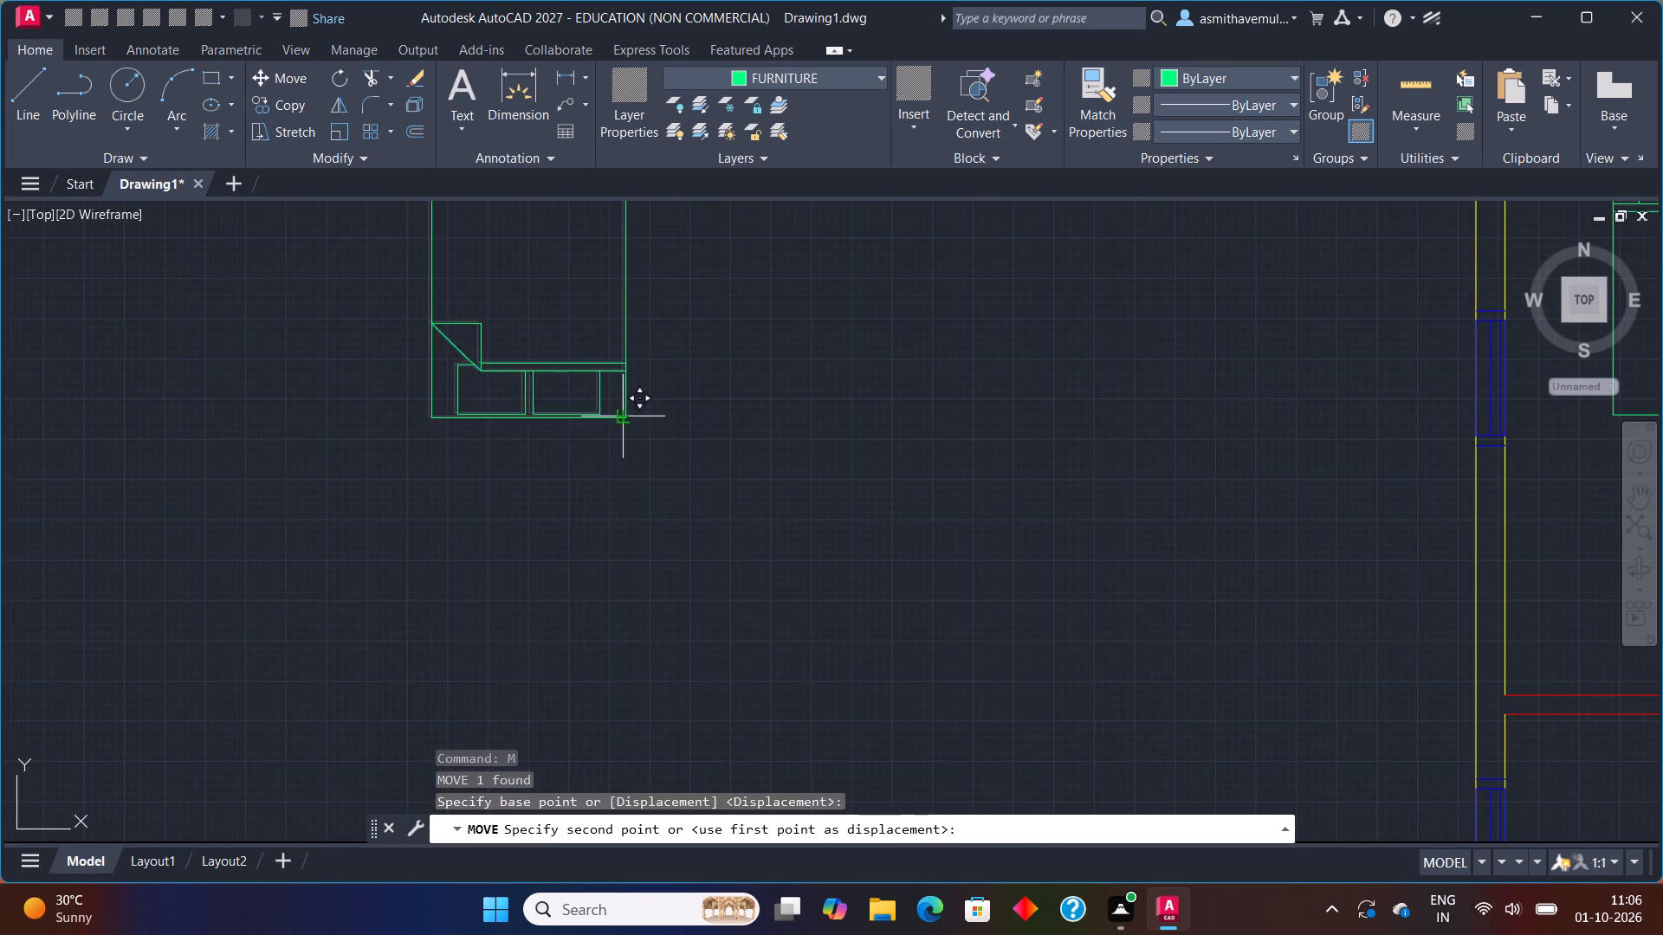
scroll(1320, 663, "down", 2)
middle_click_drag(1372, 678, 1071, 372)
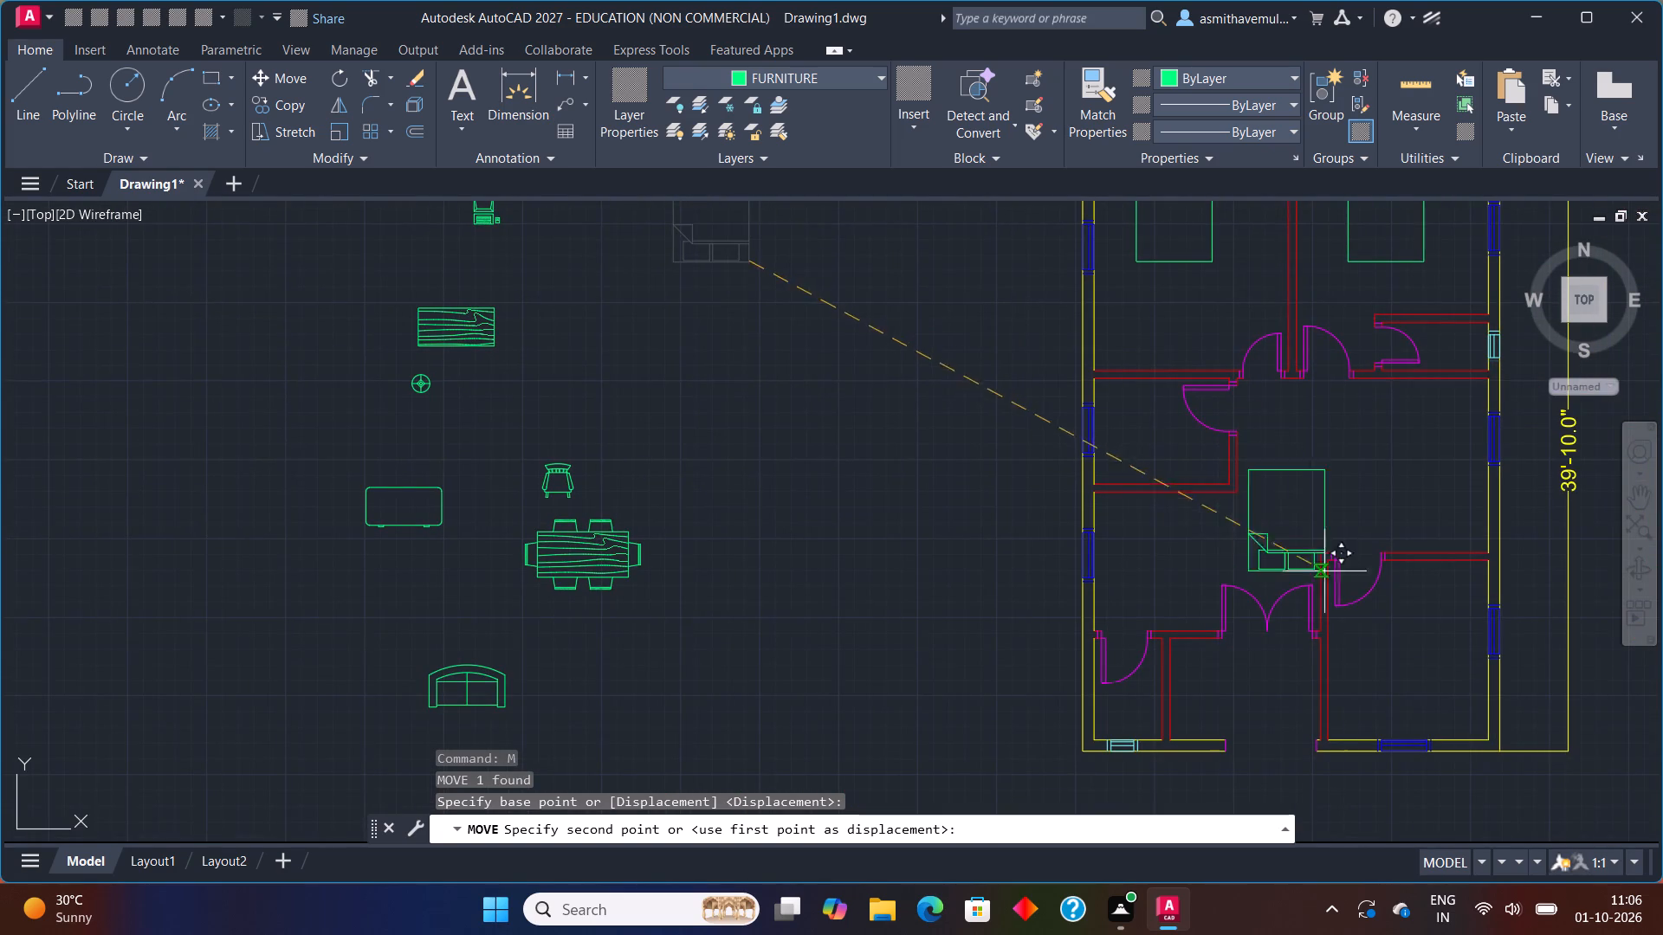
middle_click_drag(1433, 732, 1149, 490)
scroll(1144, 504, "up", 3)
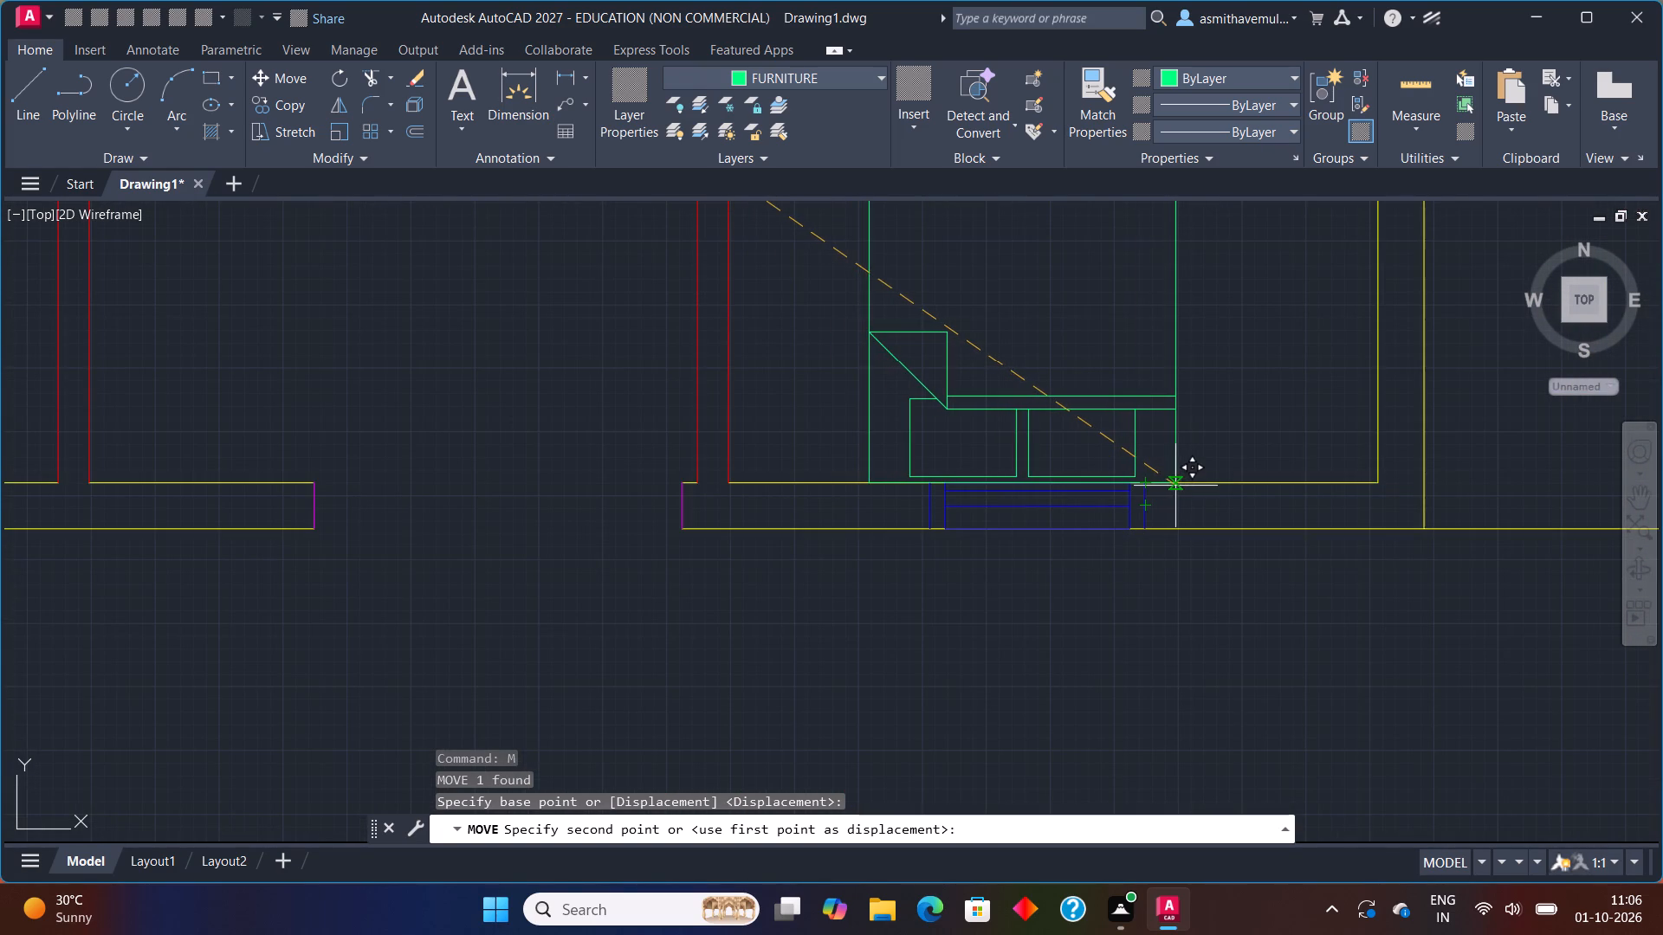
scroll(1174, 486, "up", 3)
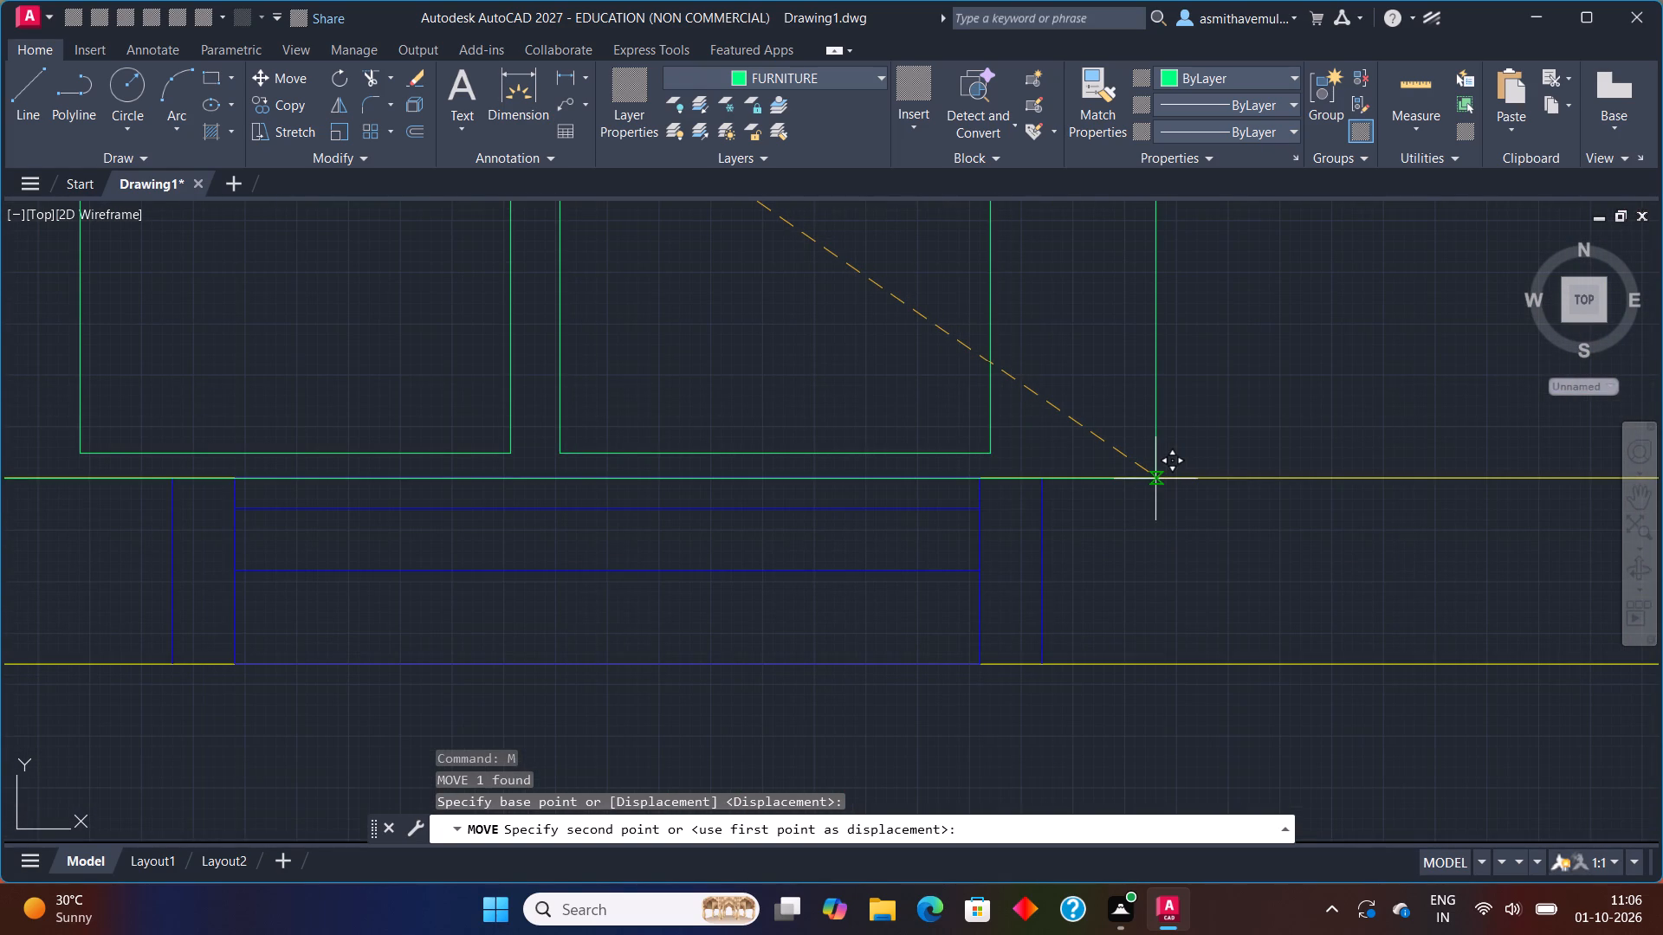
left_click(1157, 480)
Move the six-chair dining set into the open area beside the west wall, south of the small middle room.
scroll(1188, 526, "down", 4)
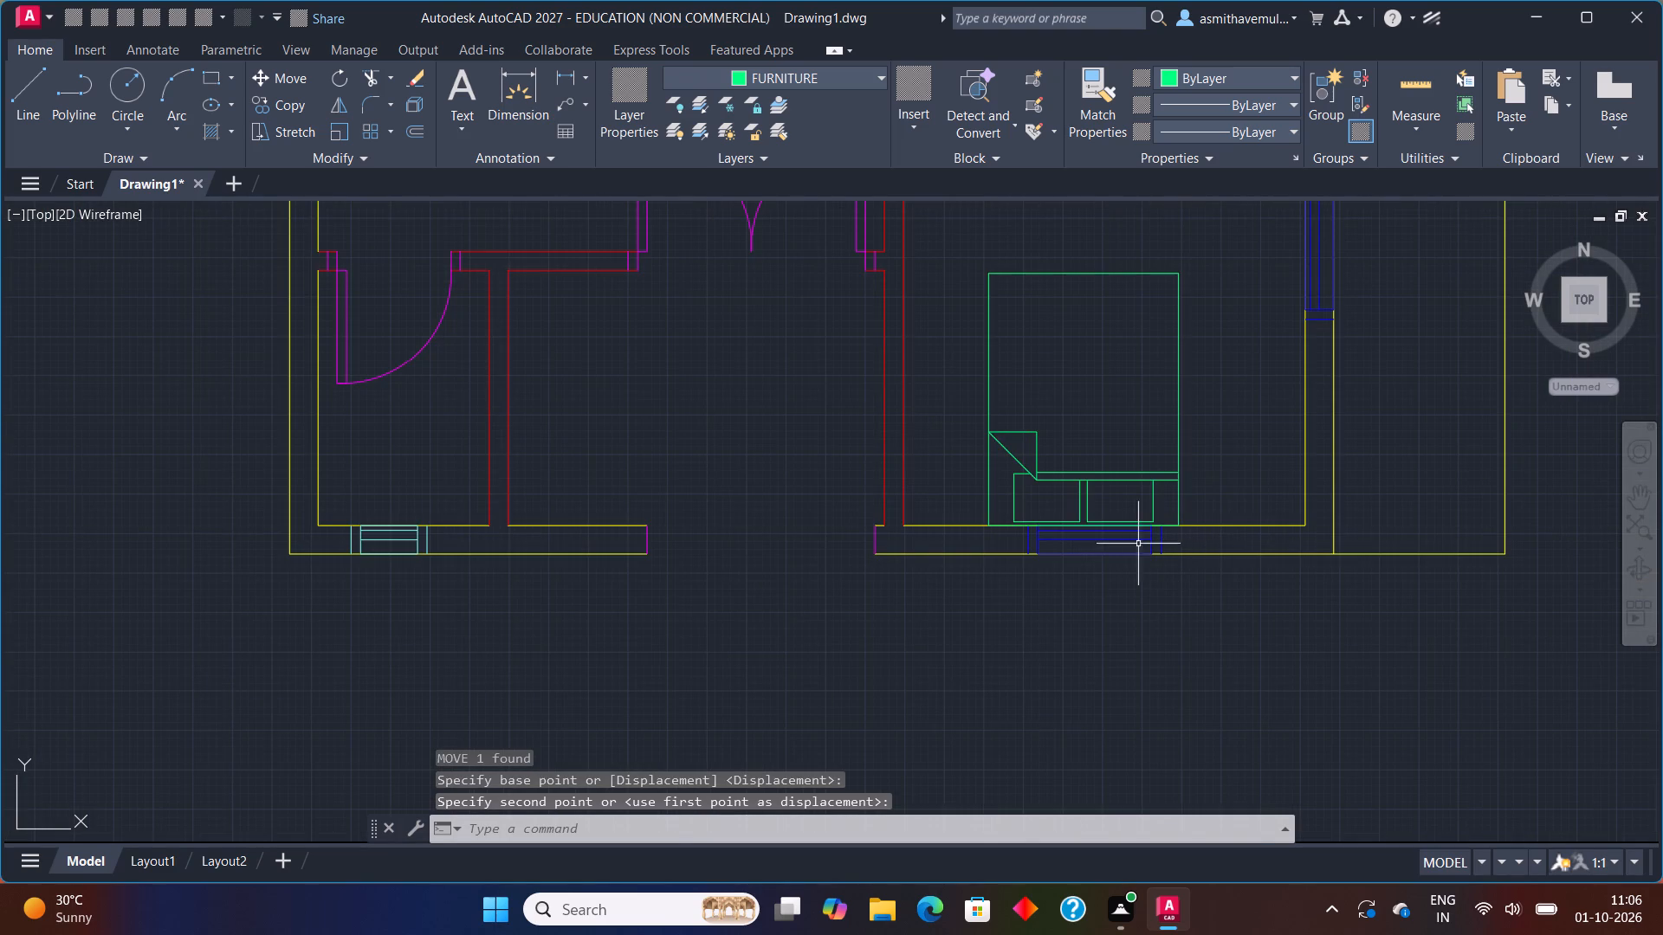
scroll(1087, 432, "down", 1)
middle_click_drag(1088, 431, 1103, 616)
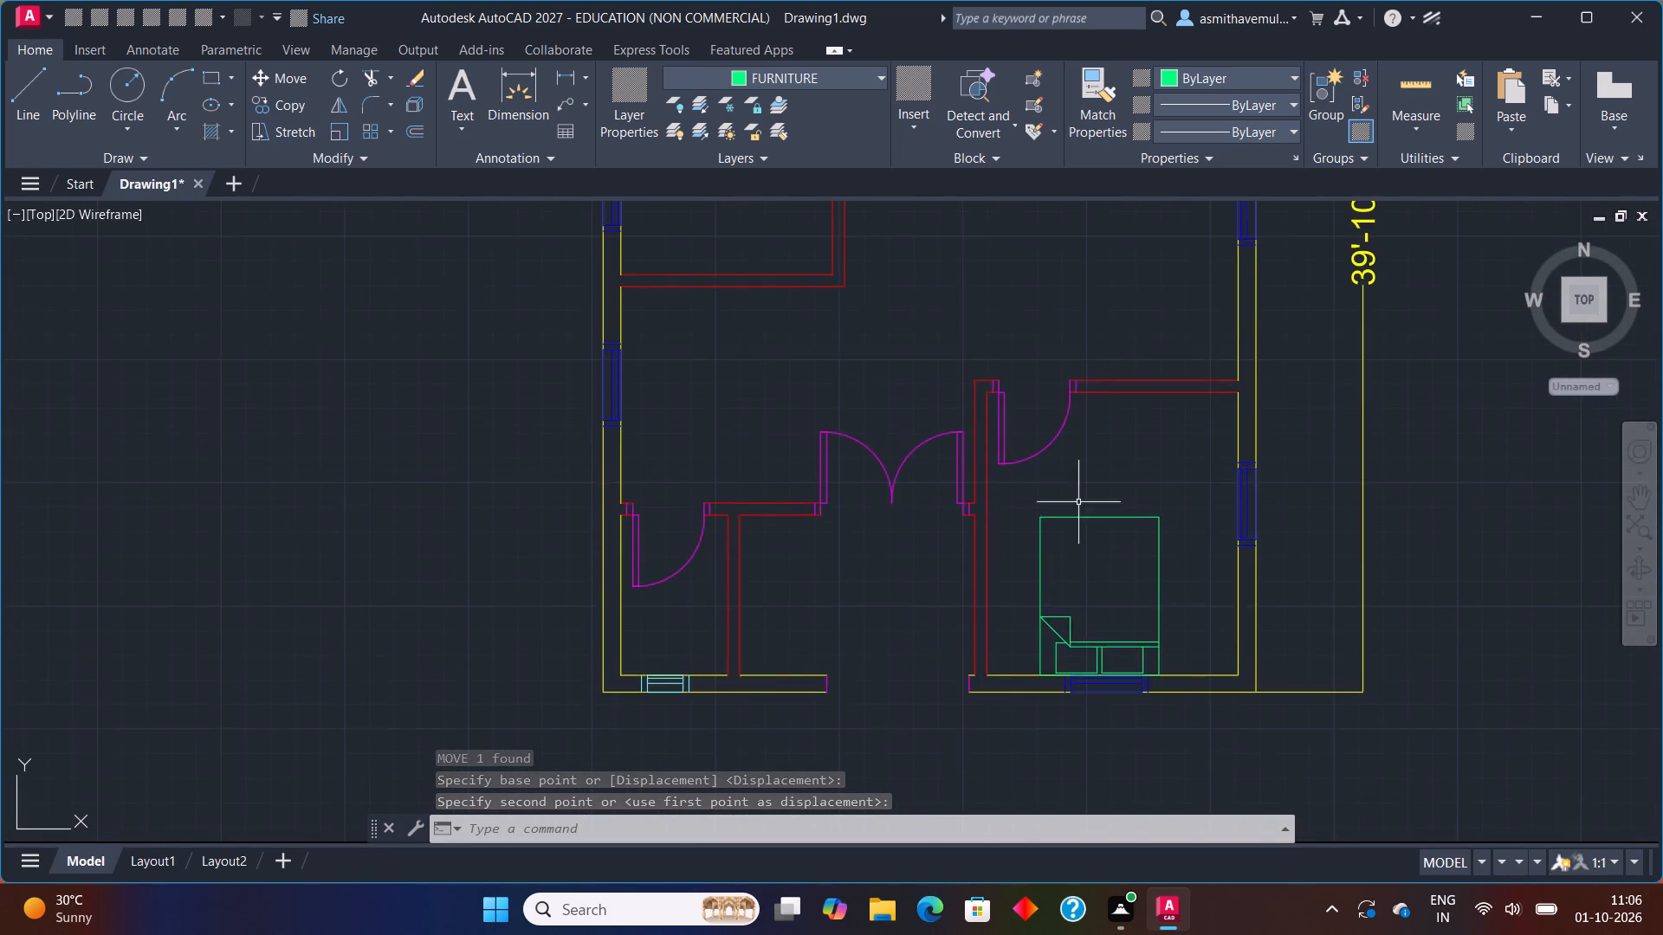
scroll(1074, 470, "down", 1)
middle_click_drag(1054, 428, 1049, 609)
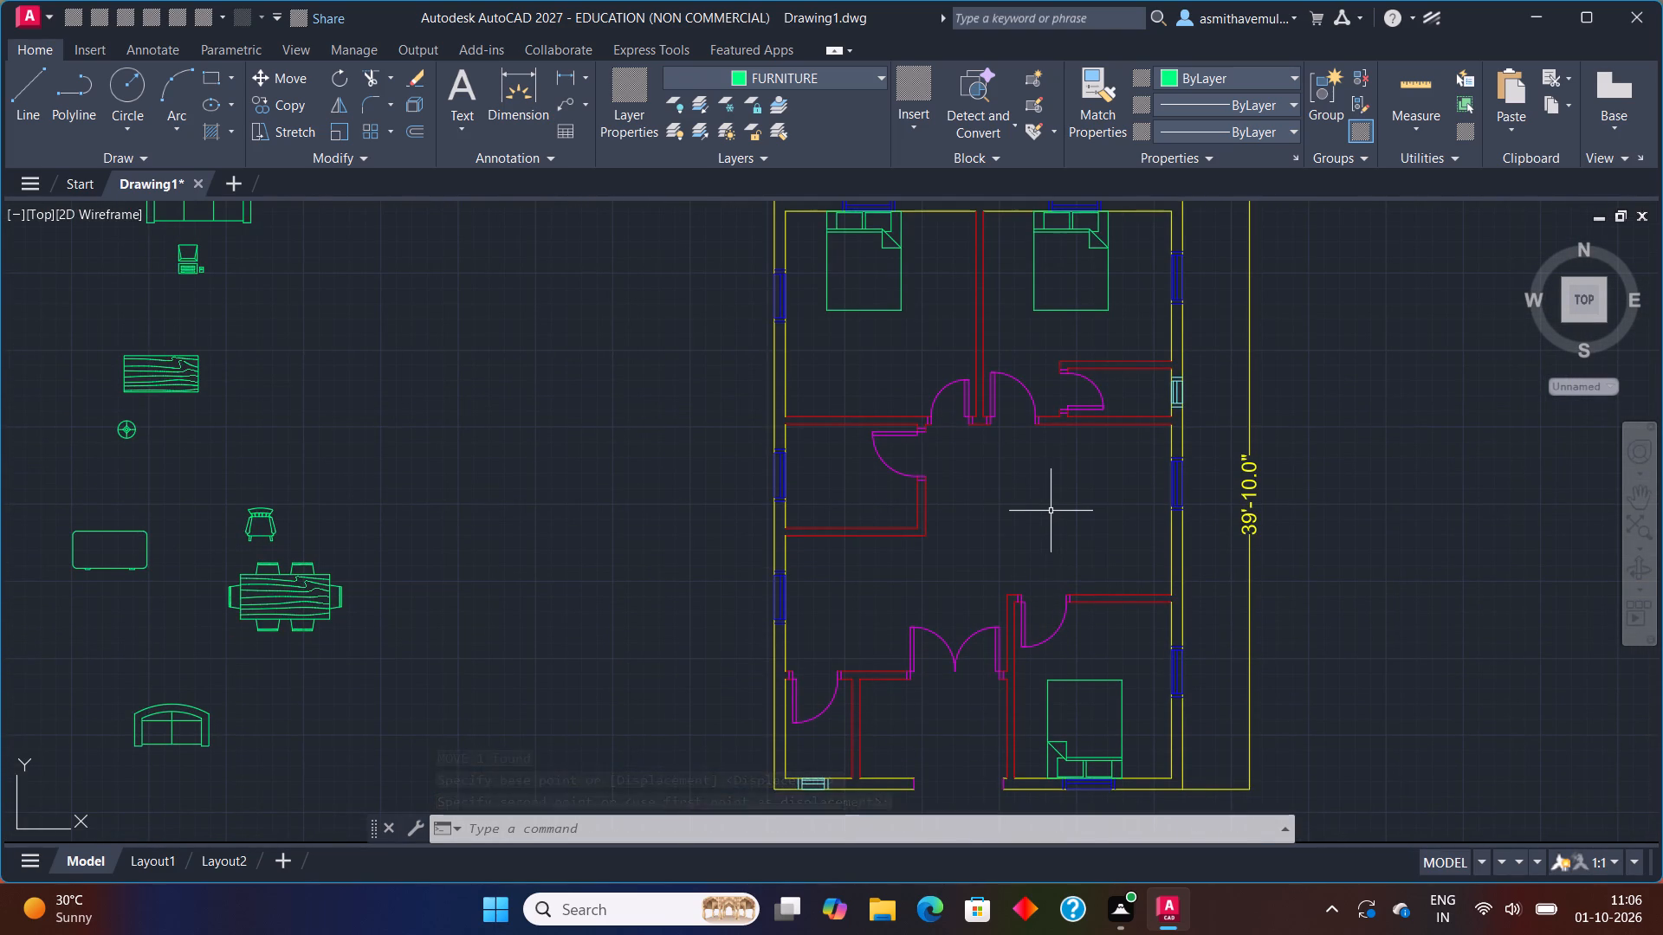
scroll(1046, 518, "down", 1)
scroll(958, 573, "up", 1)
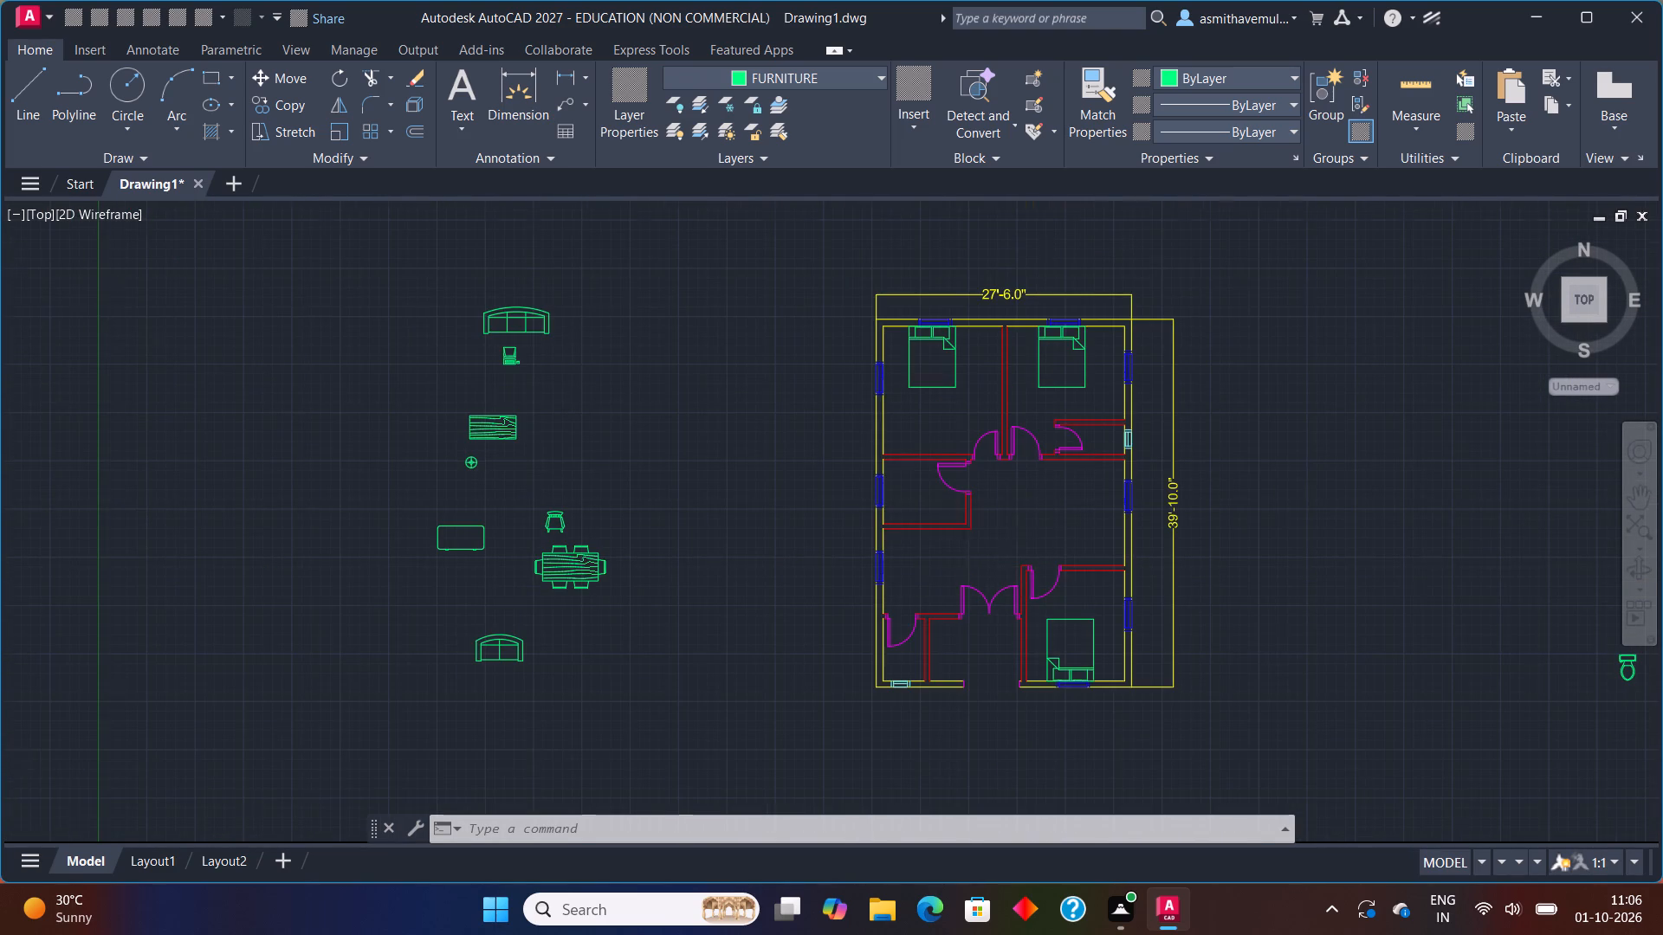
left_click_drag(409, 540, 350, 725)
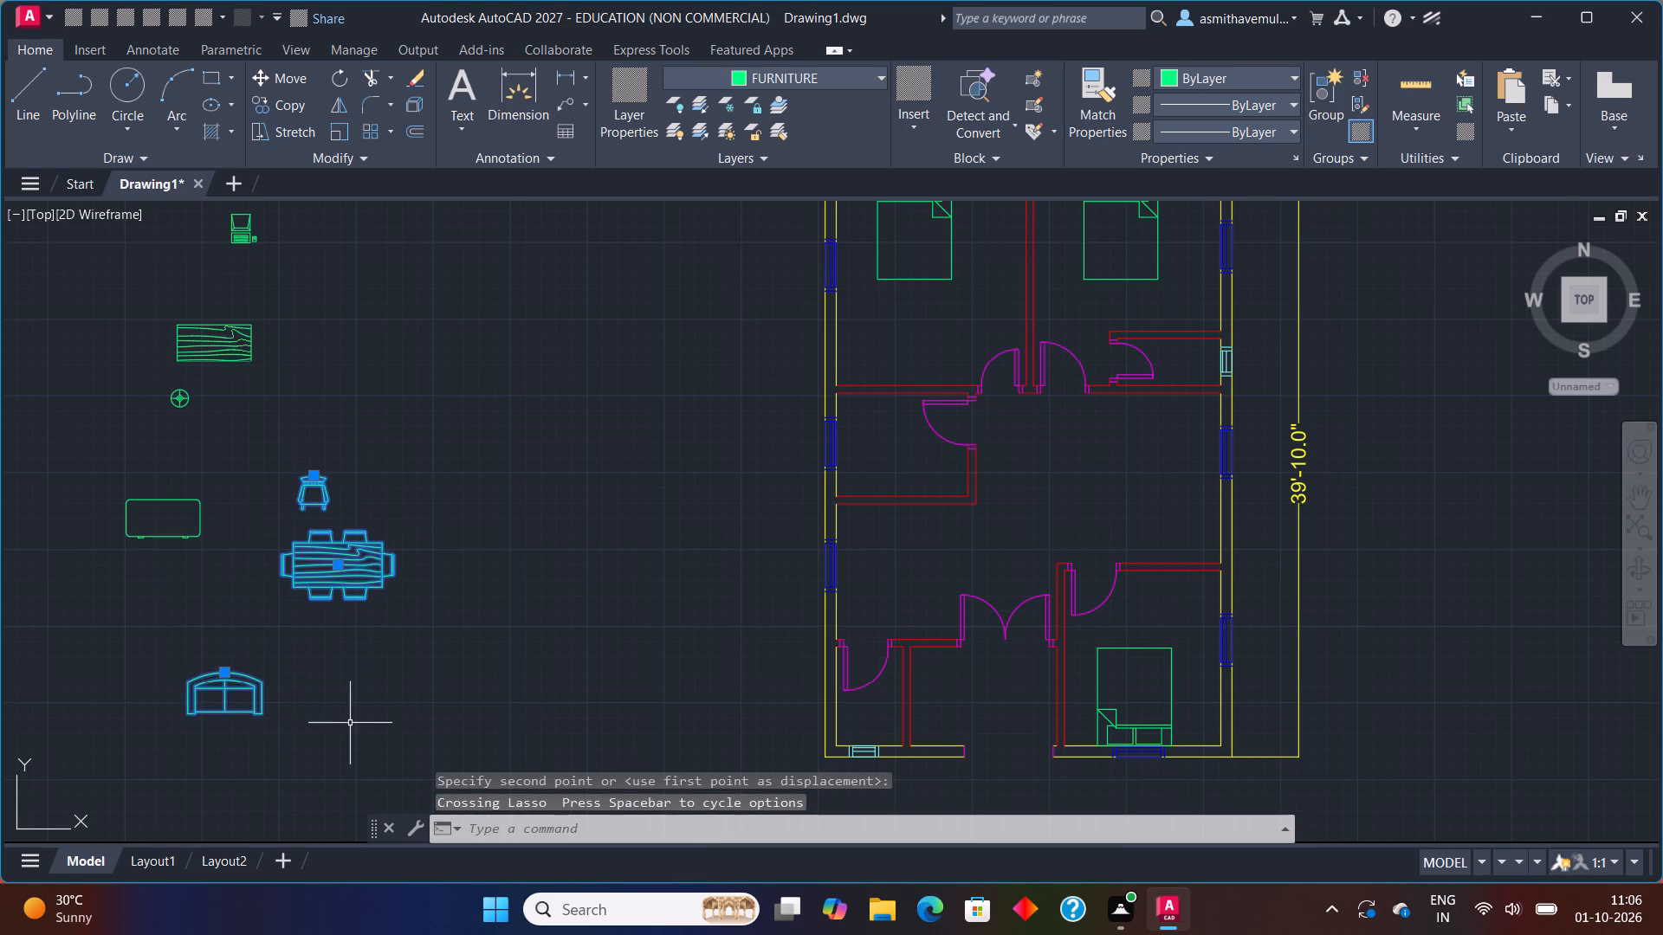
key("Escape")
left_click_drag(436, 566, 268, 636)
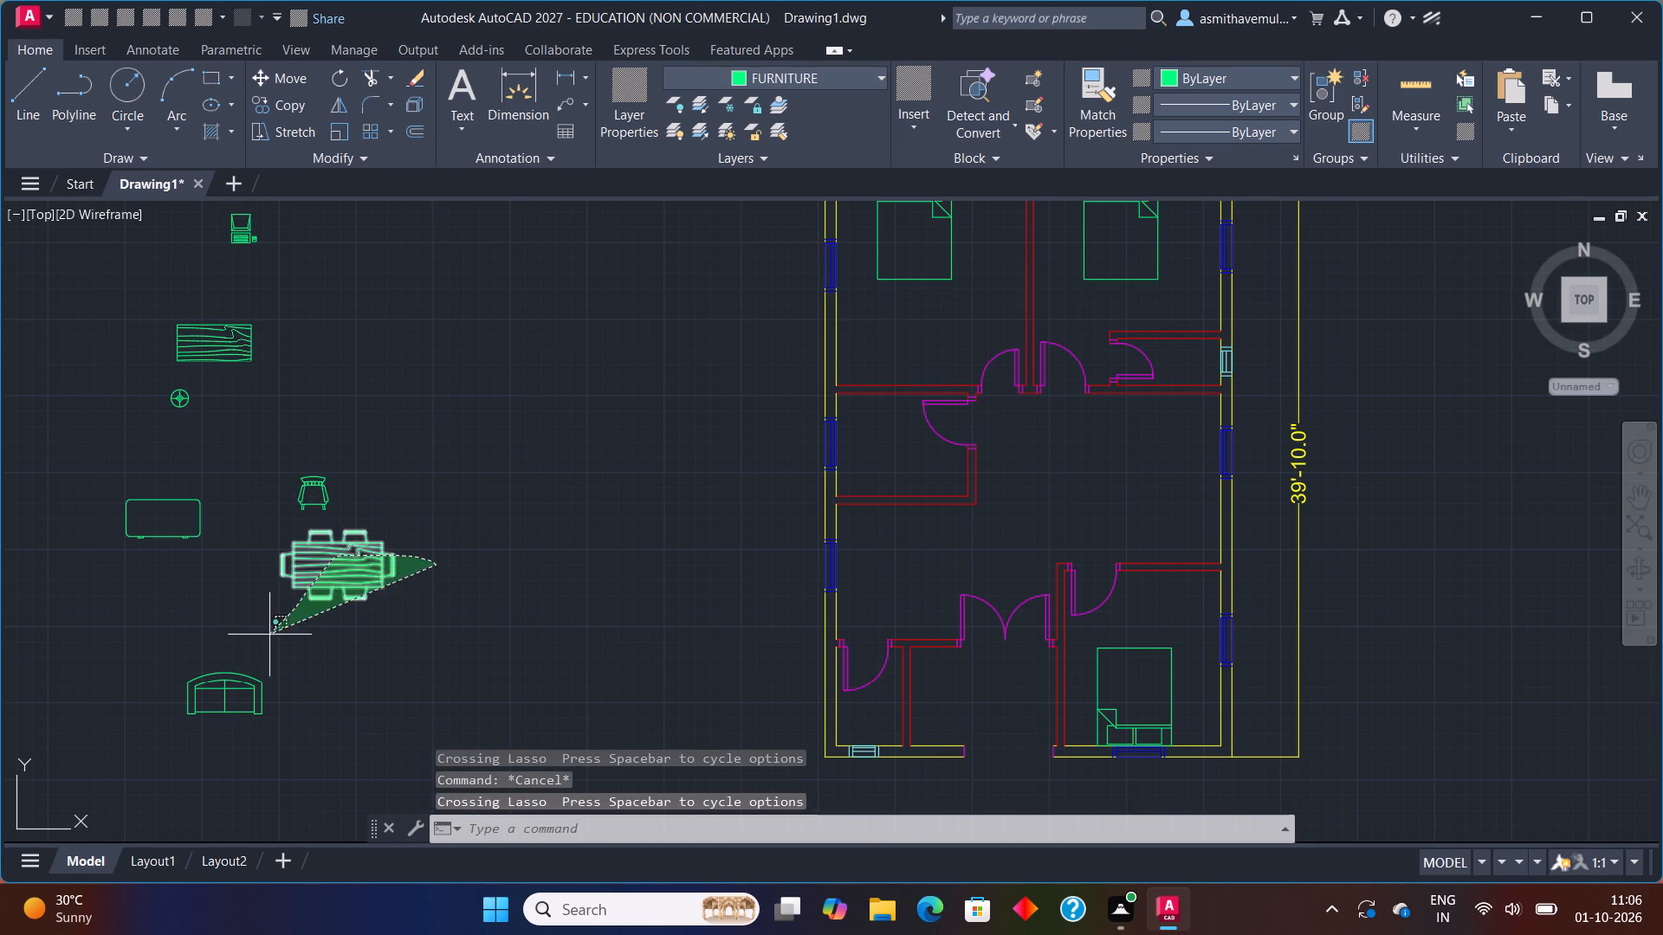
left_click_drag(268, 636, 266, 637)
key("m")
key("Return")
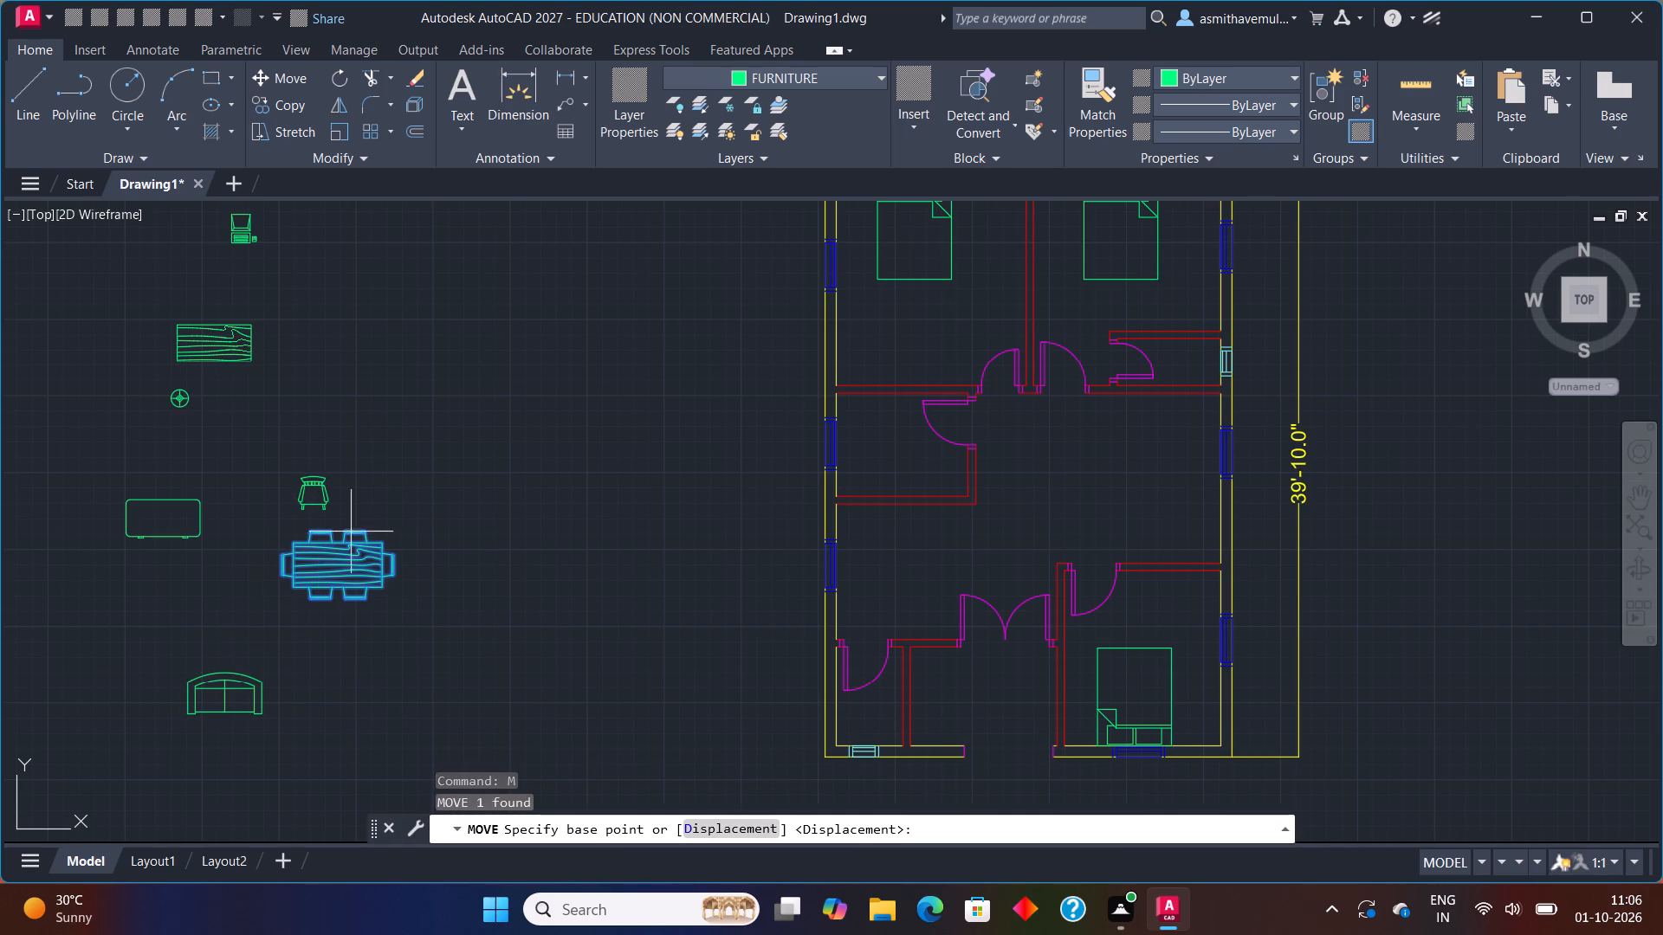
left_click(287, 548)
scroll(877, 592, "up", 2)
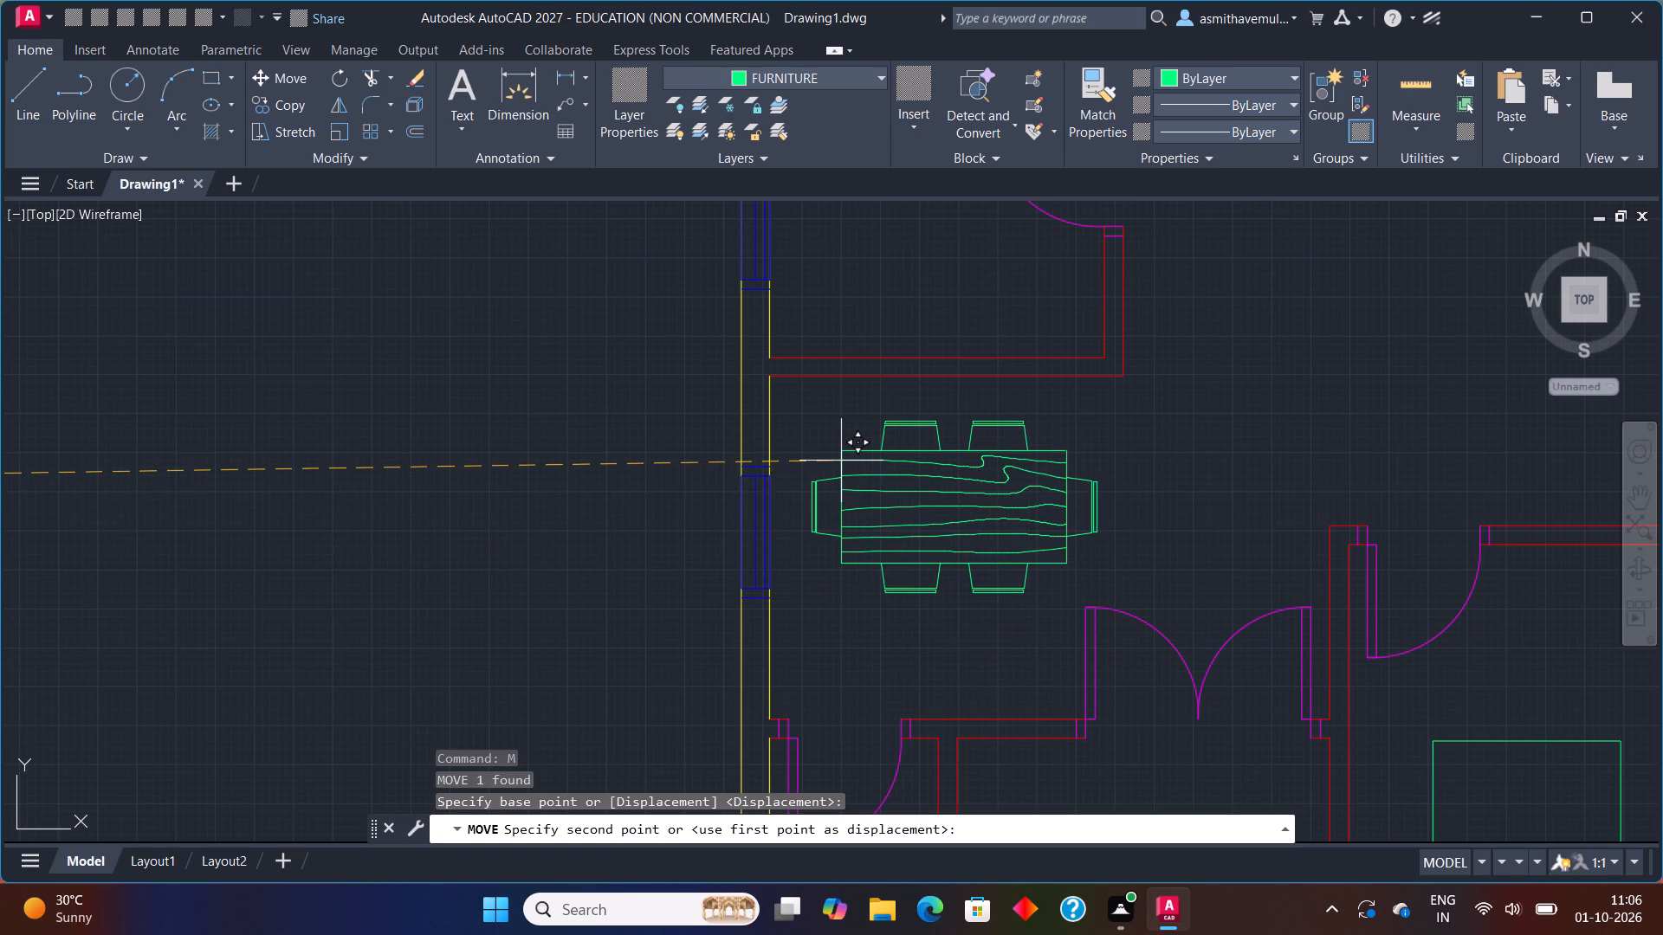
left_click(842, 461)
Rotate the plain desk west of the plan by 180° about its southeast corner, using Ortho.
scroll(975, 493, "down", 3)
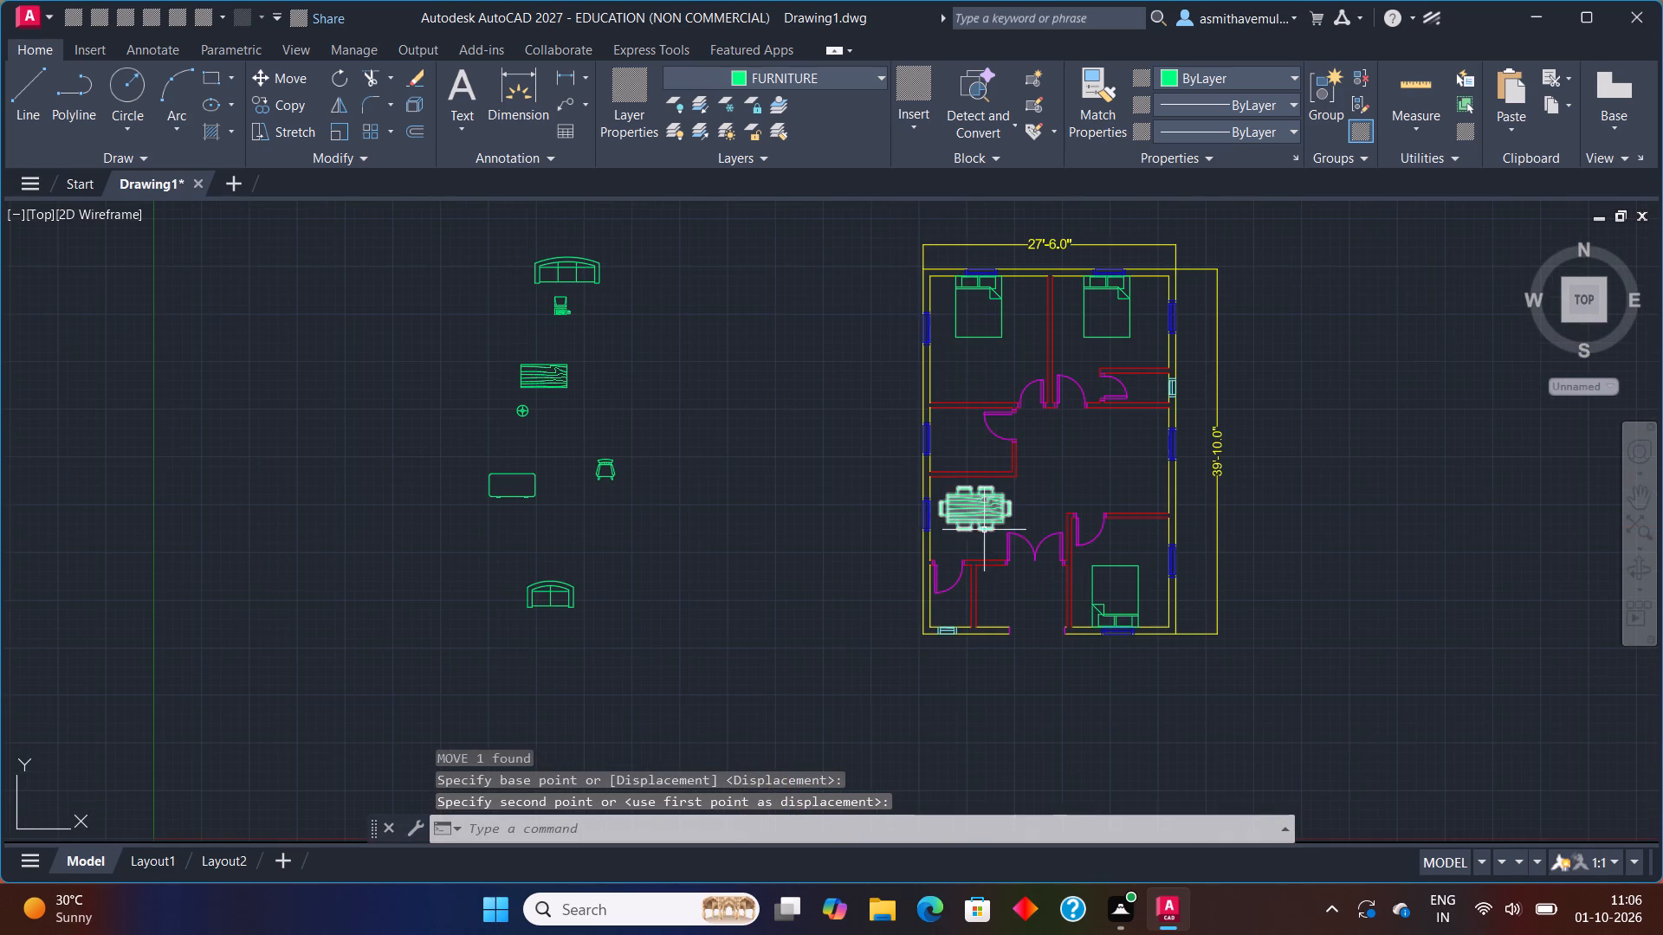
middle_click_drag(691, 510, 652, 536)
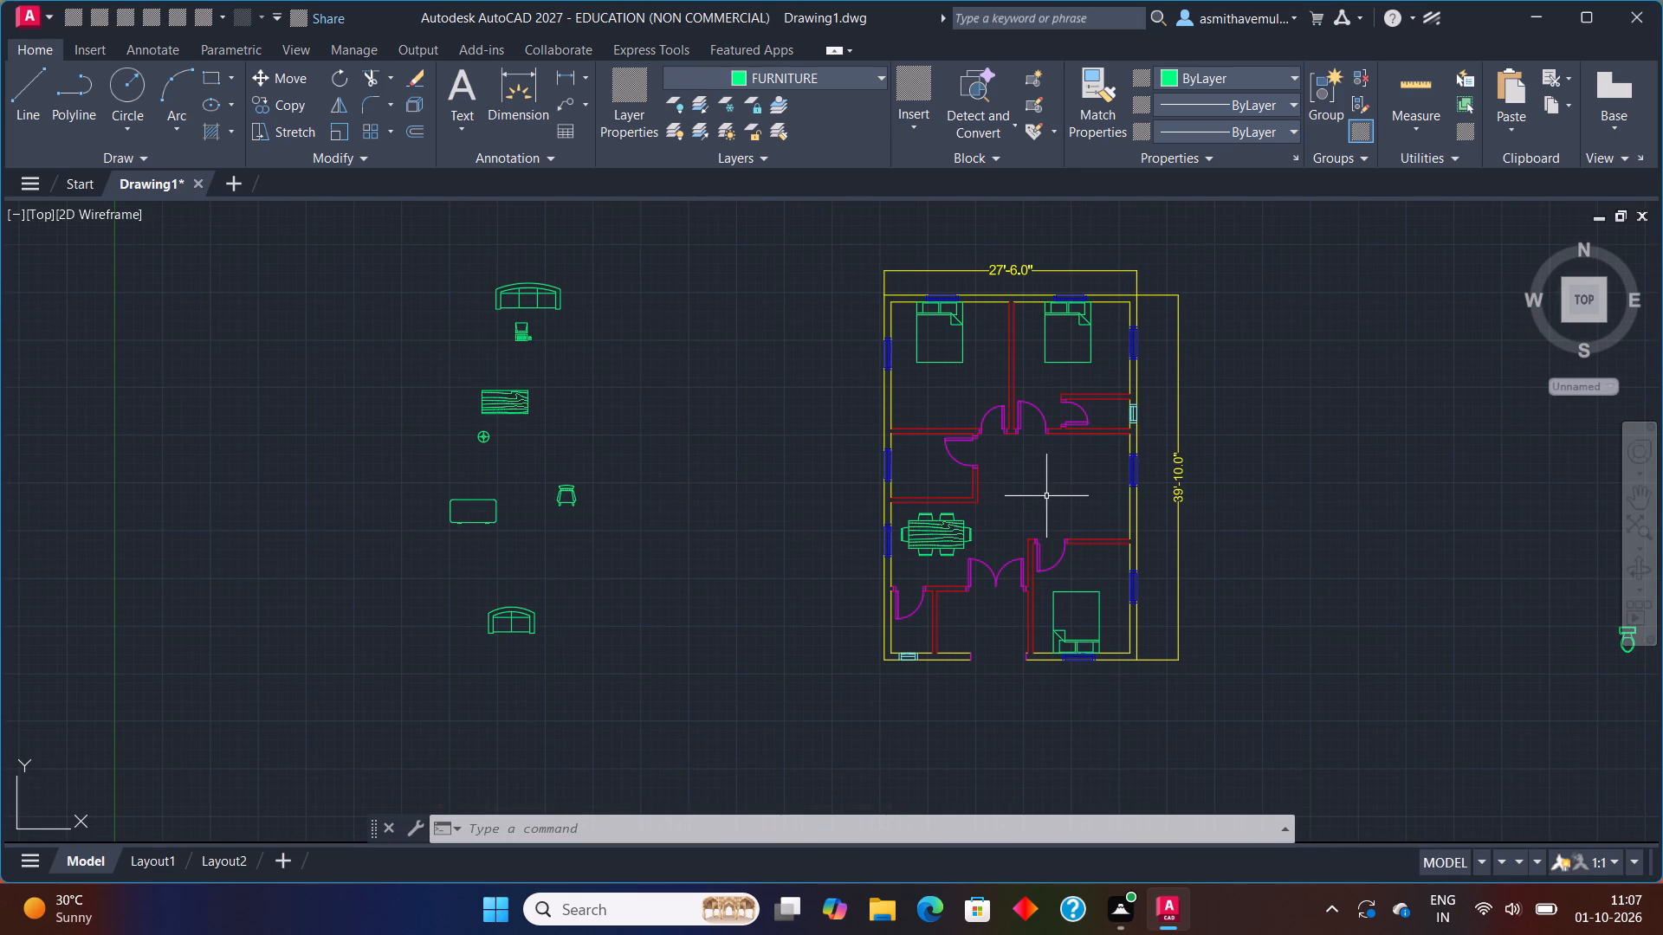
scroll(973, 393, "up", 1)
scroll(927, 436, "down", 1)
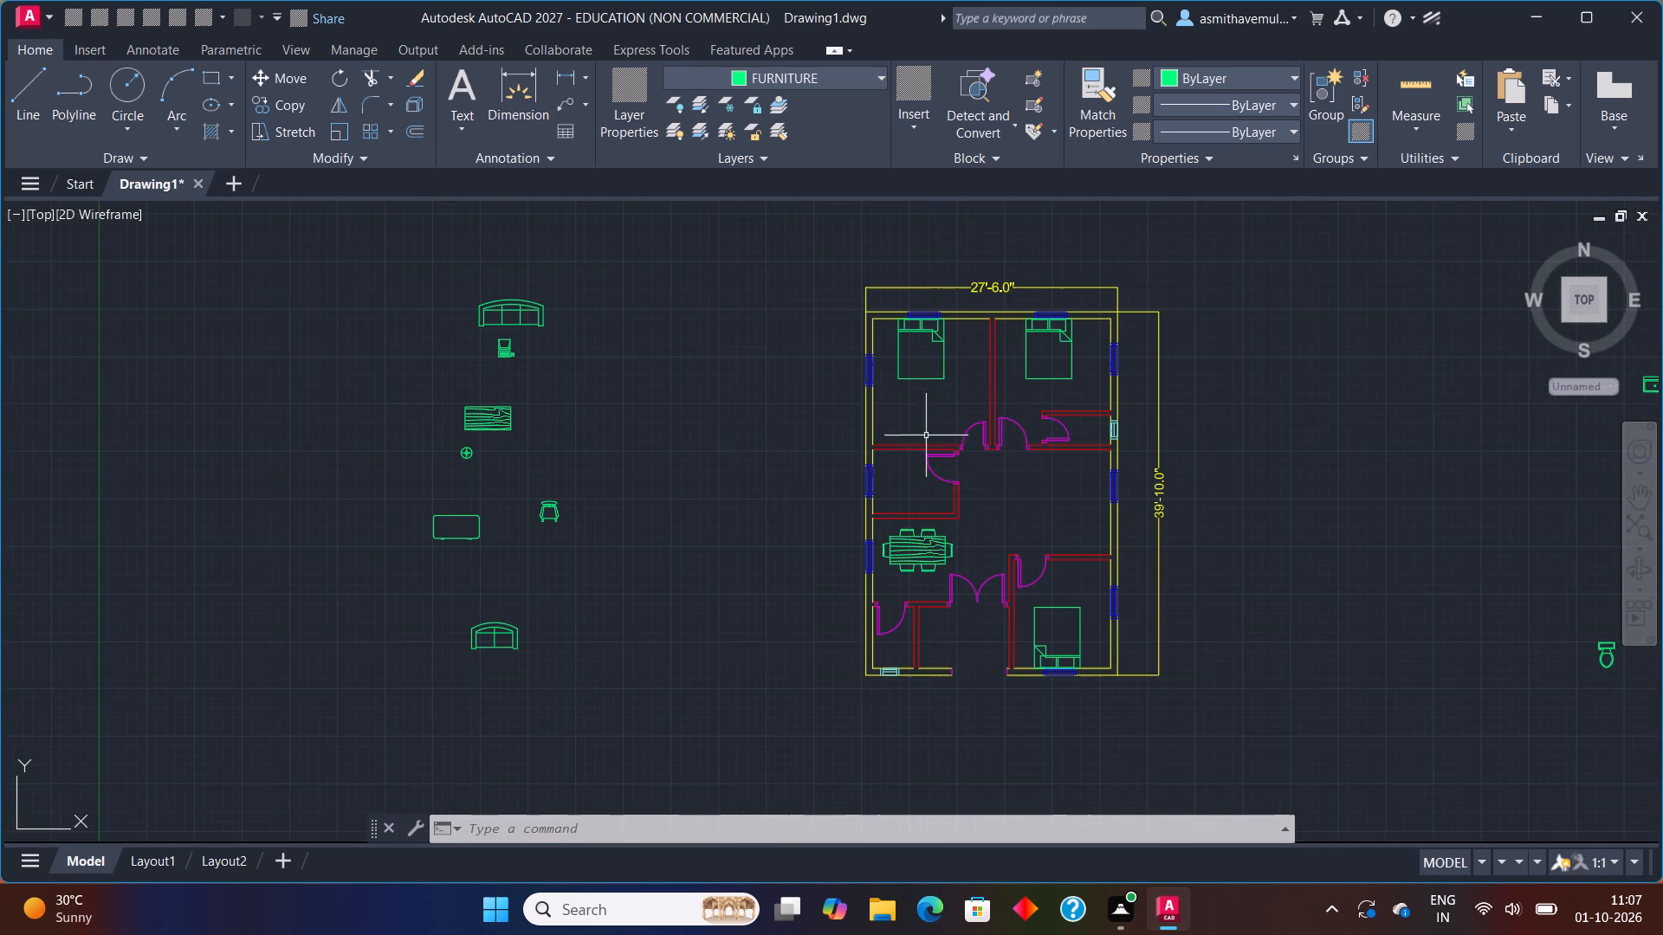
left_click(481, 529)
key("r")
key("o")
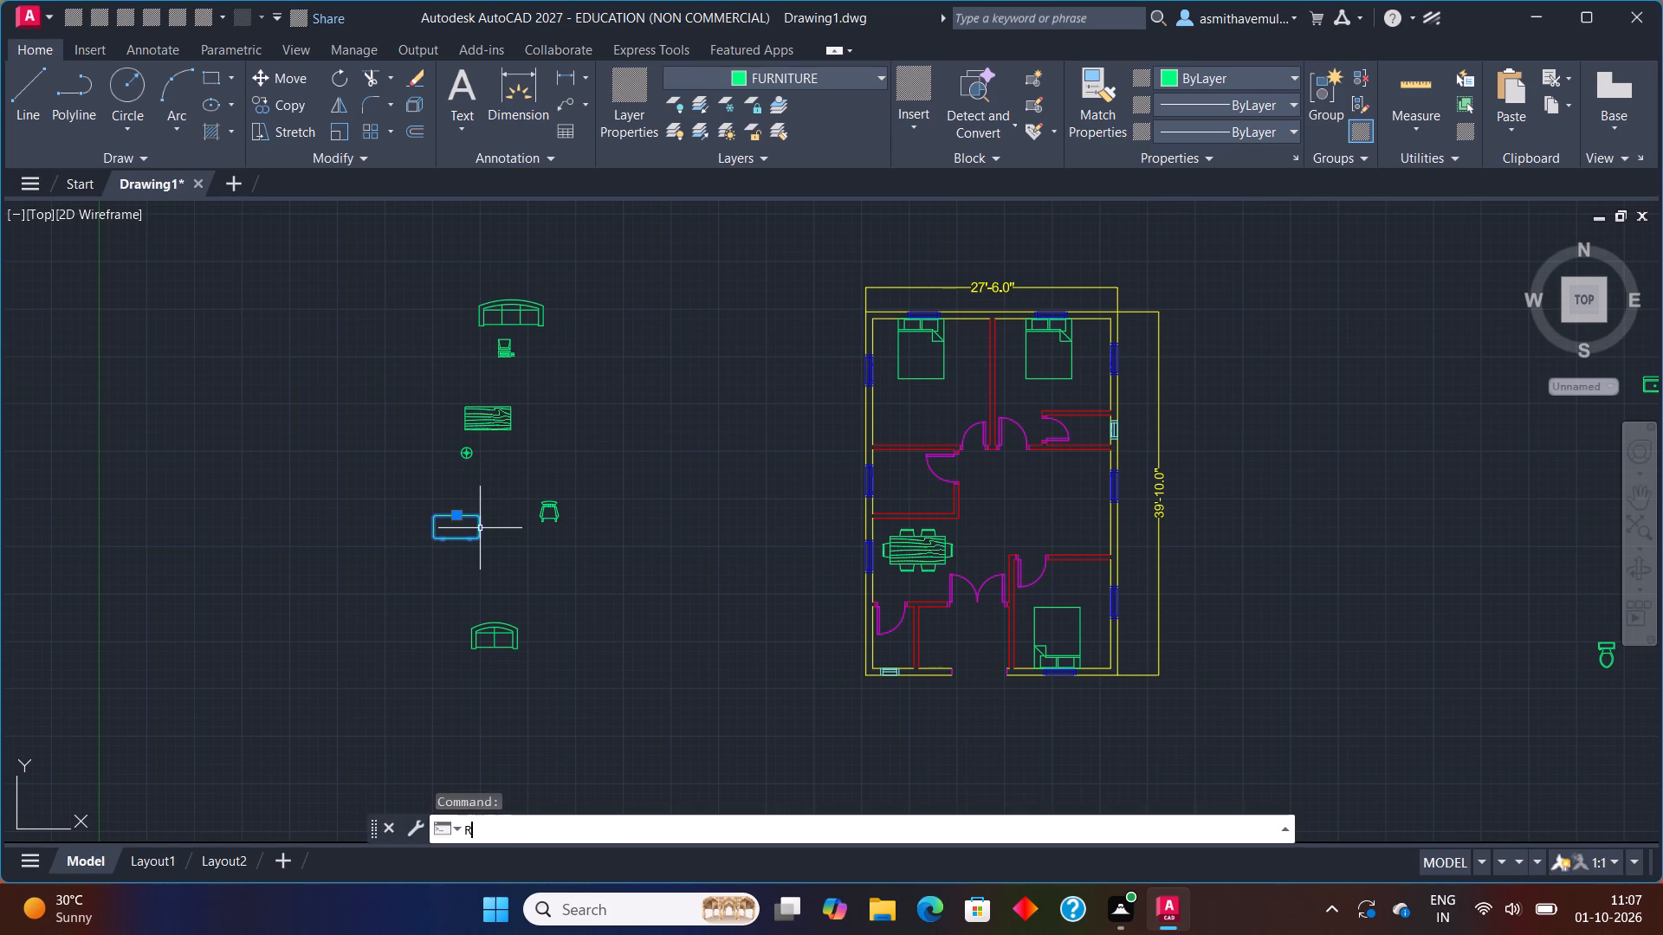
key("shift+Return")
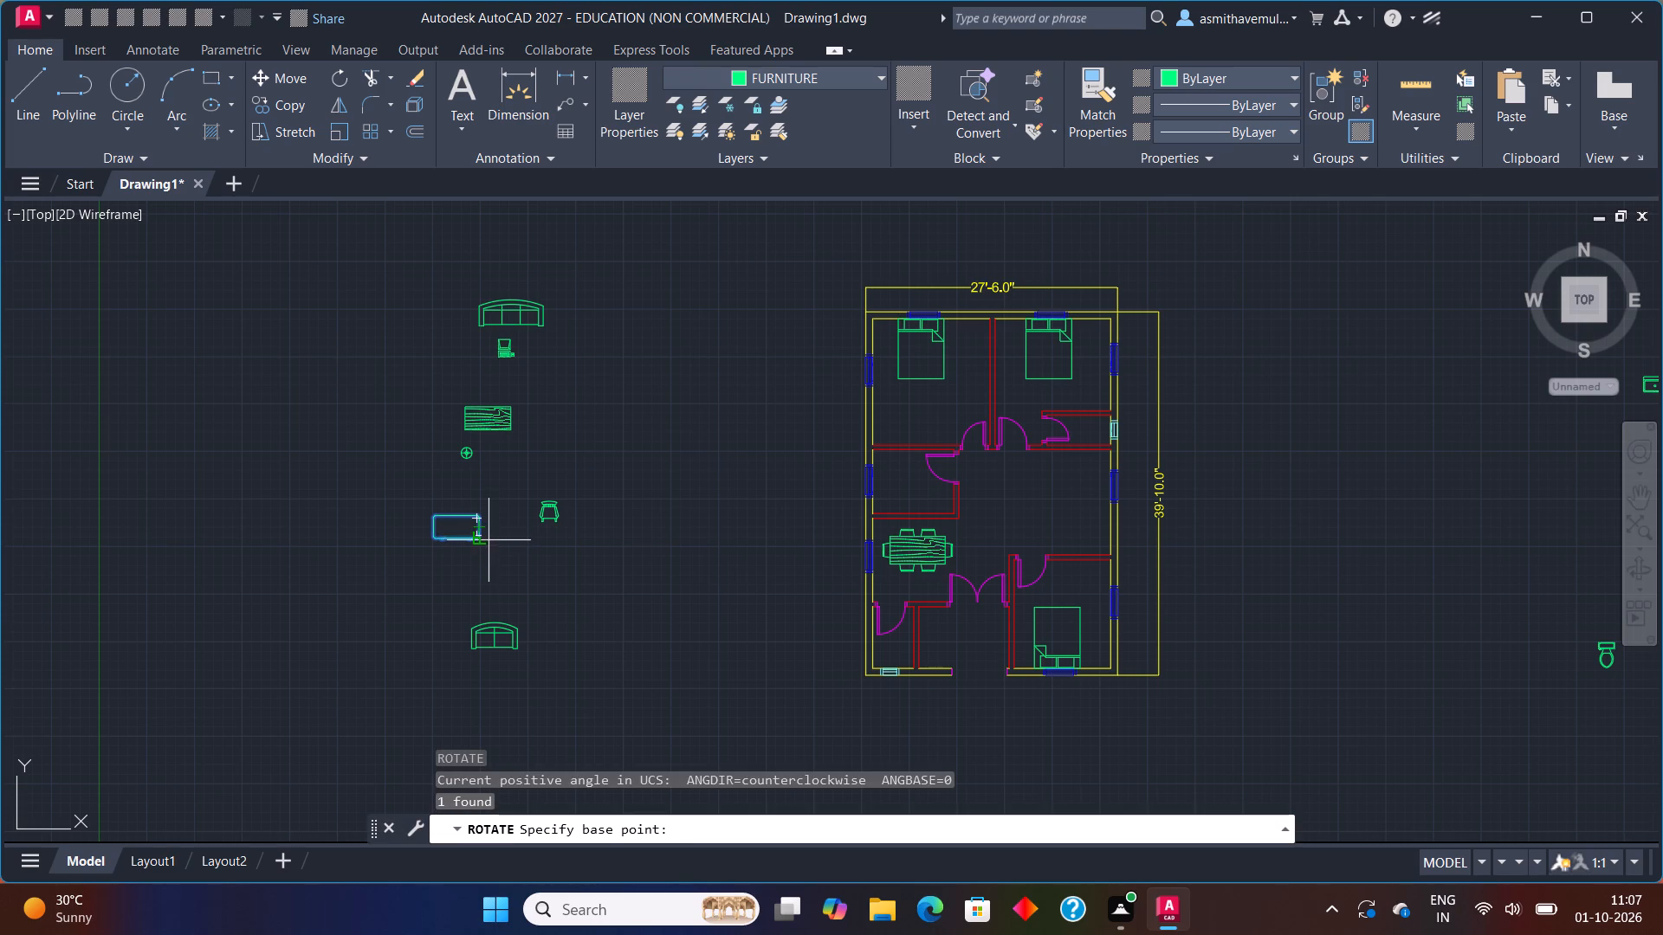
left_click(482, 539)
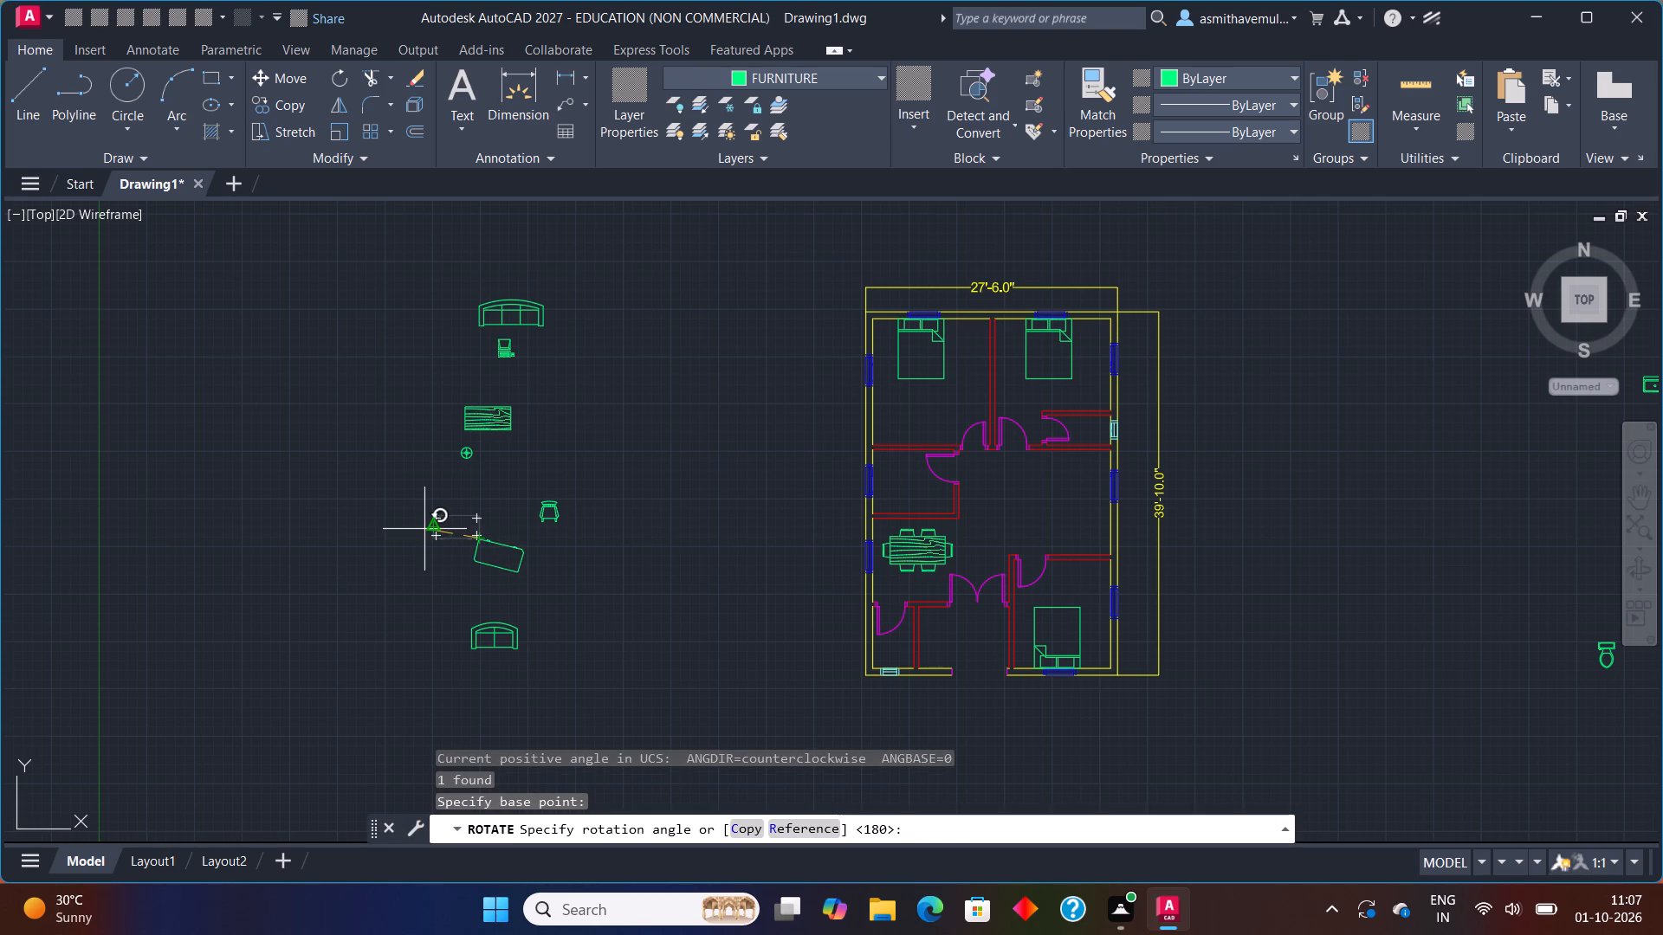
key("F8")
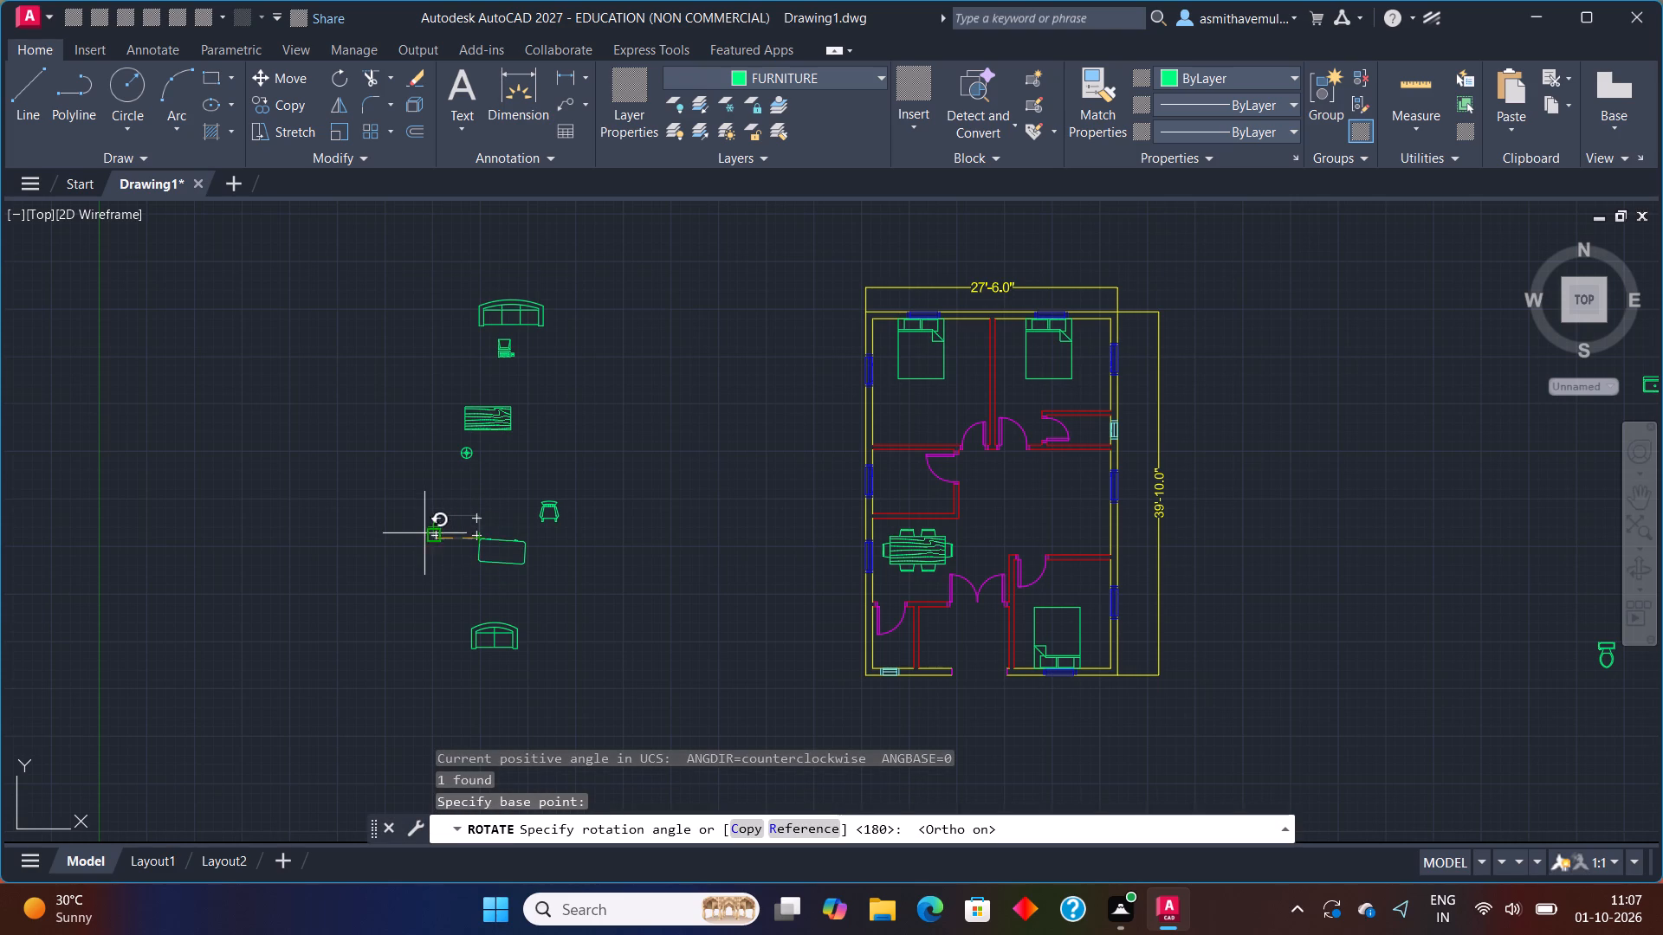
left_click(451, 552)
Move the rotated desk into the northwest bedroom, with its long edge against the south wall.
left_click_drag(533, 555, 457, 576)
key("m")
key("Return")
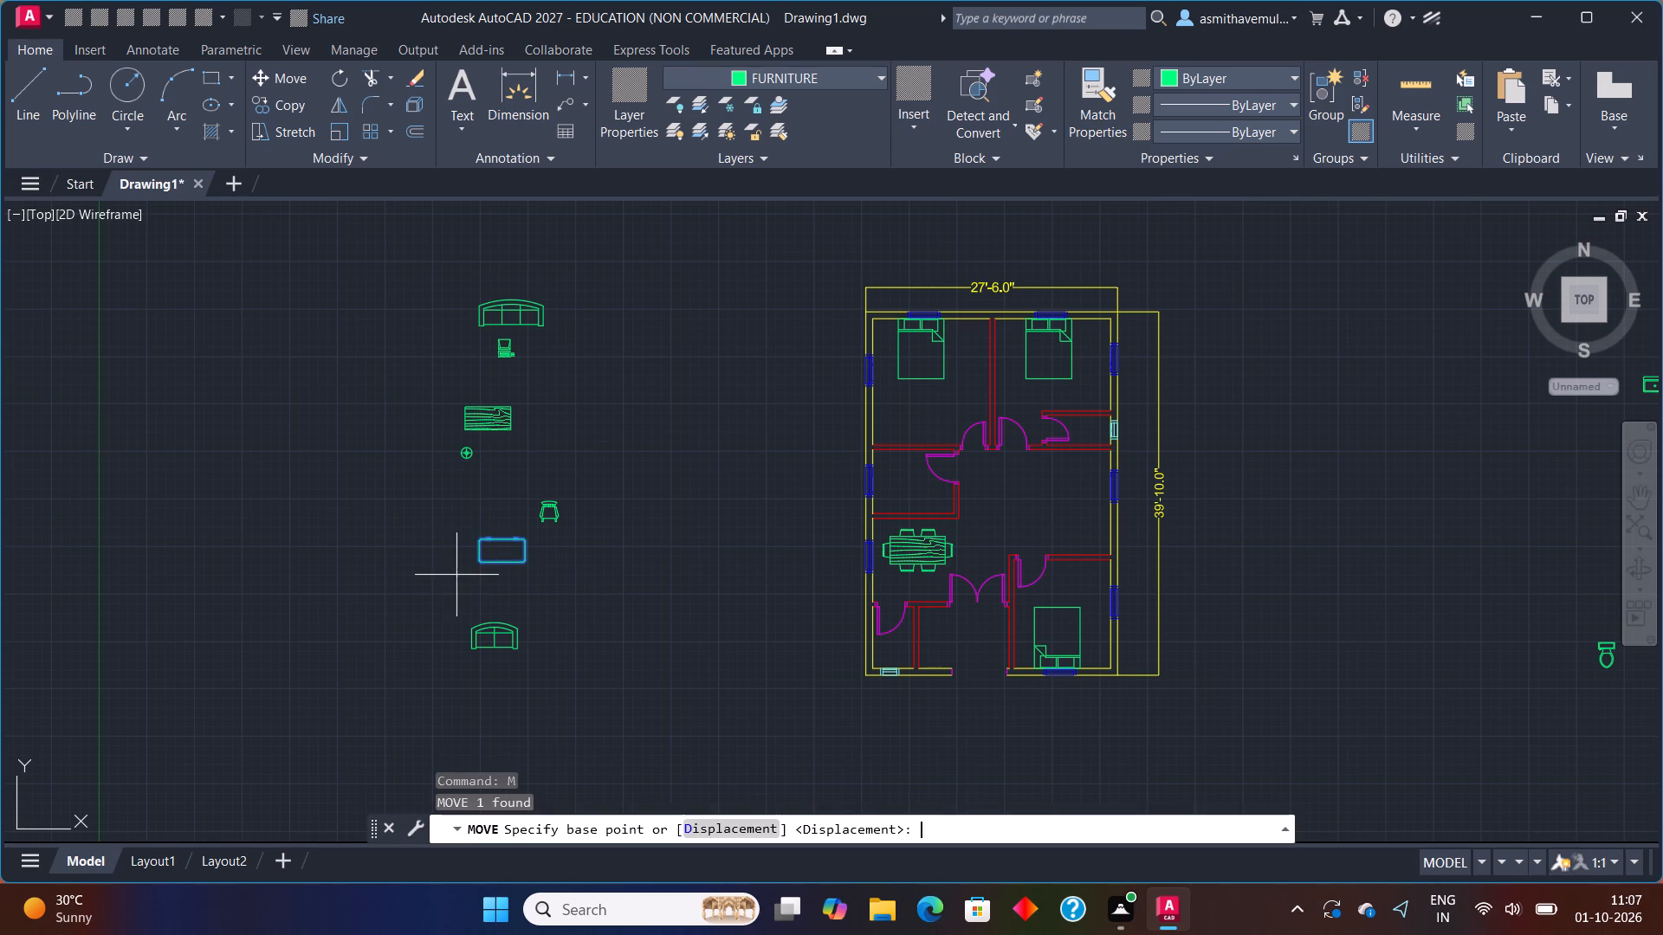
key("F8")
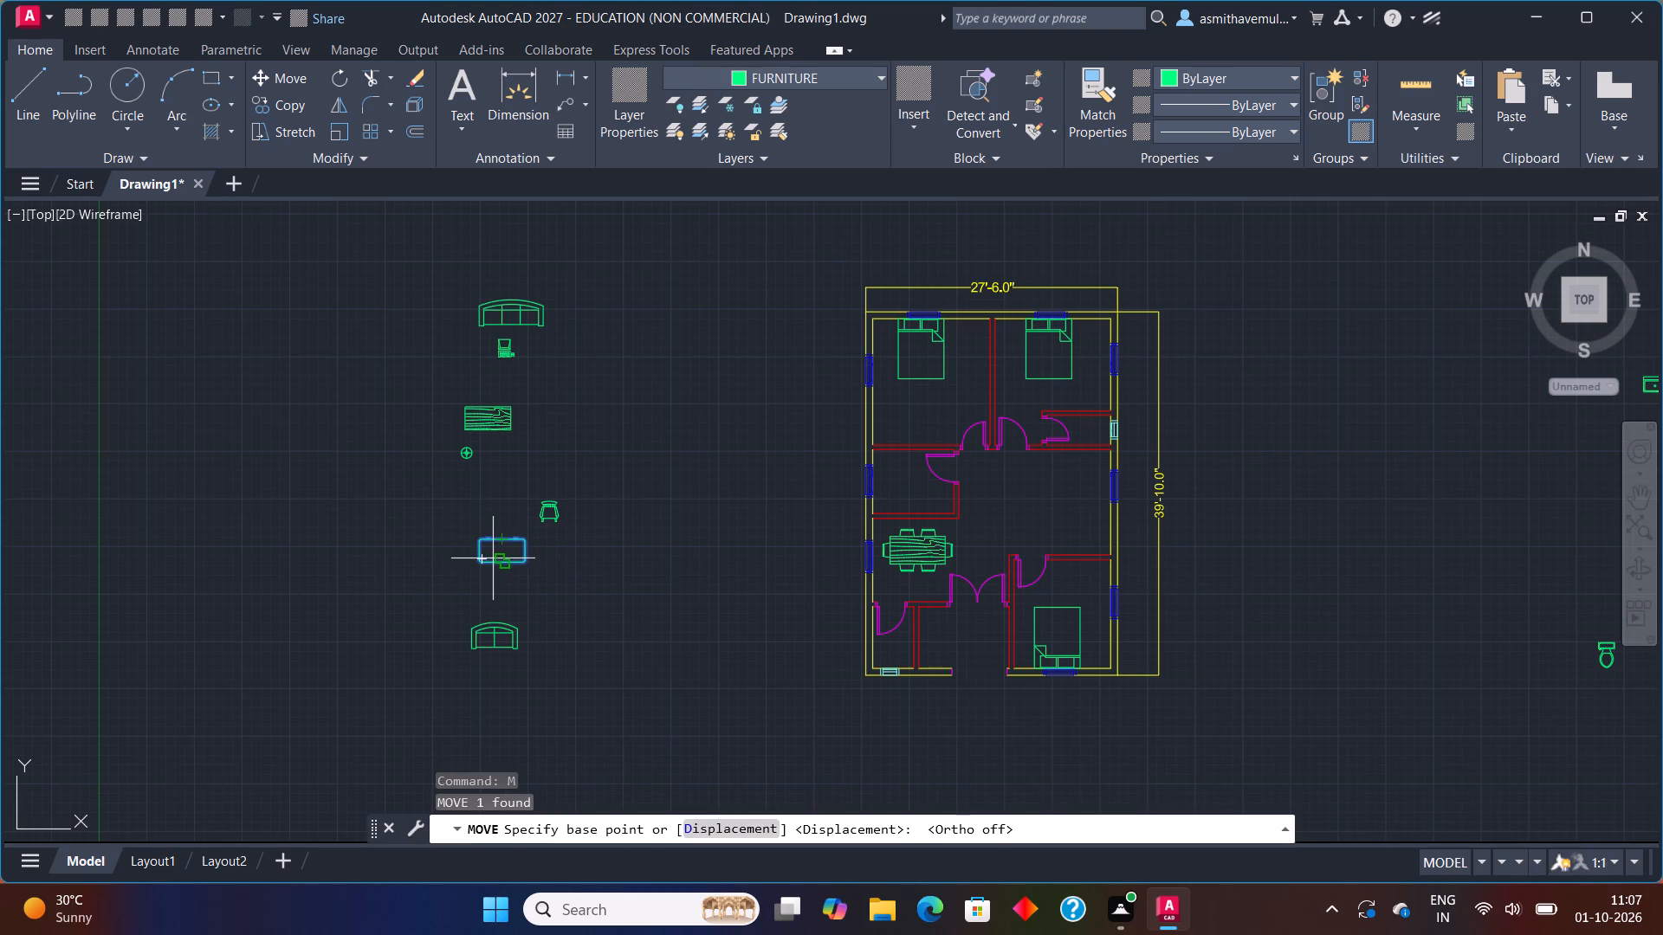
left_click(486, 562)
scroll(911, 466, "up", 2)
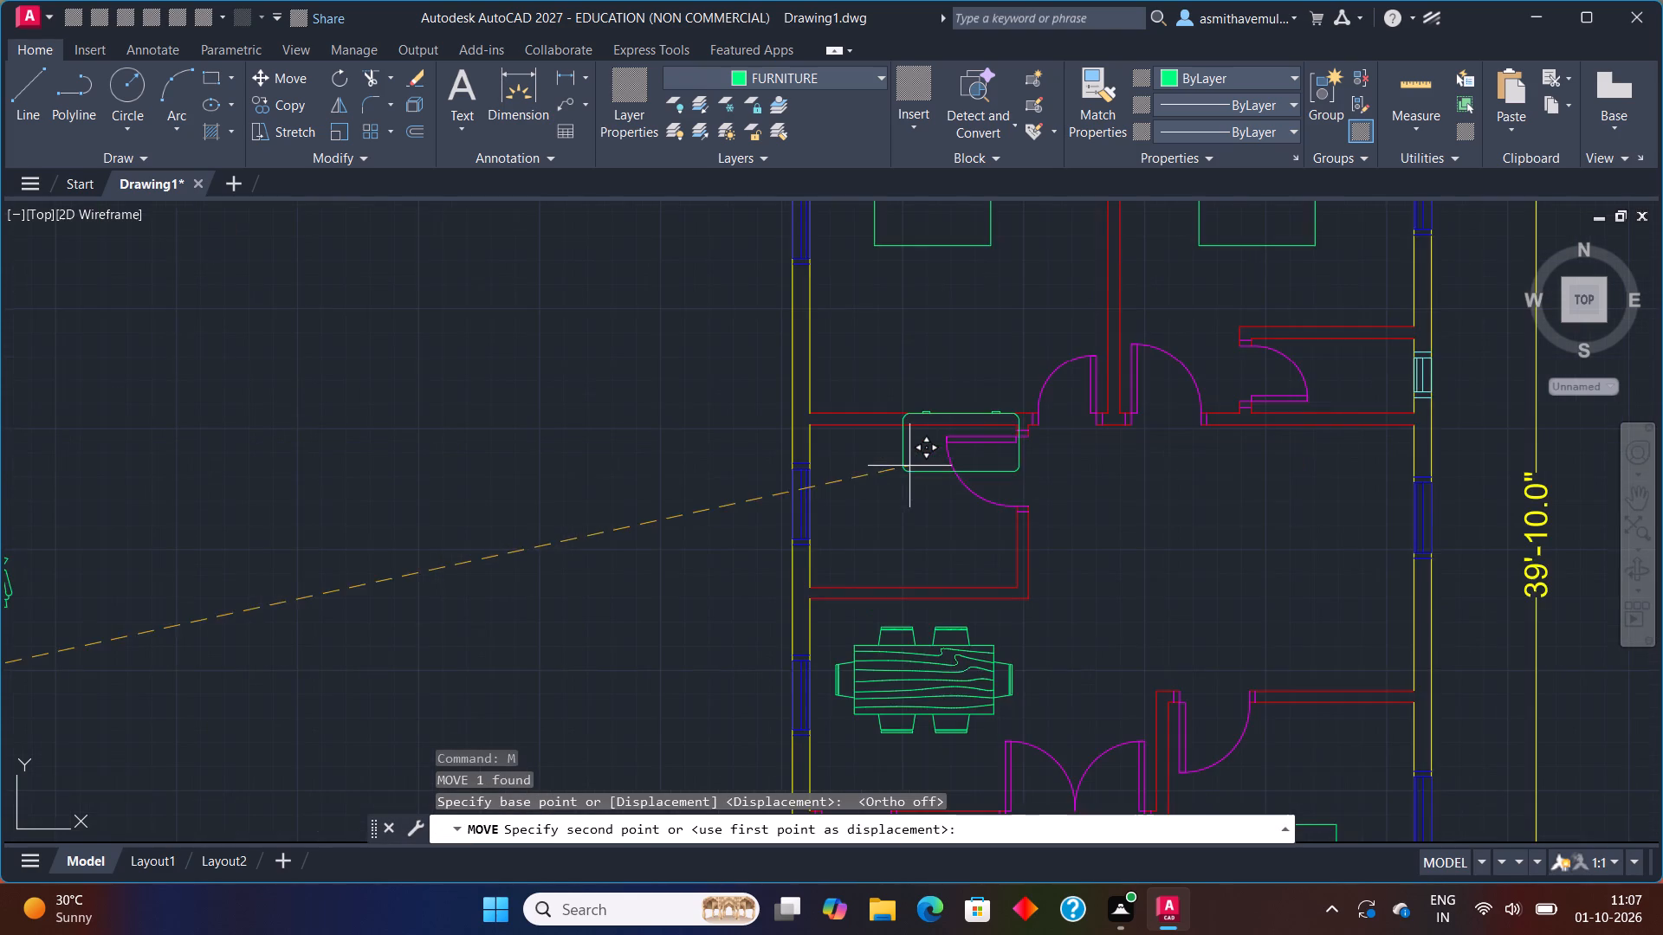
scroll(886, 433, "up", 1)
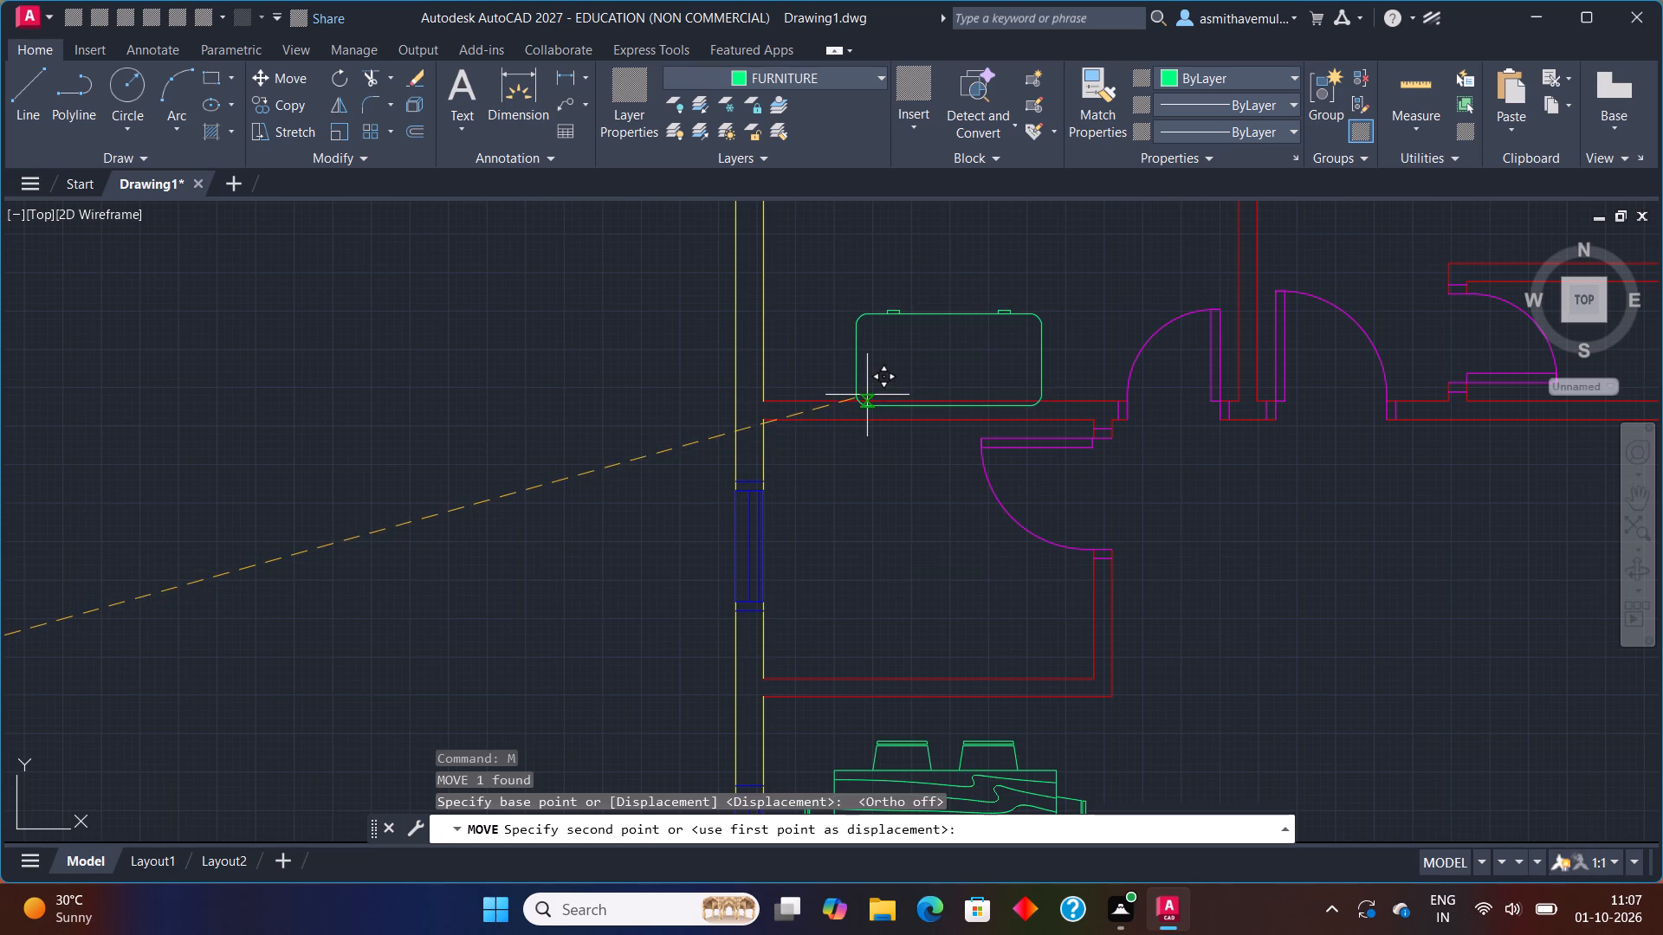
scroll(864, 388, "up", 1)
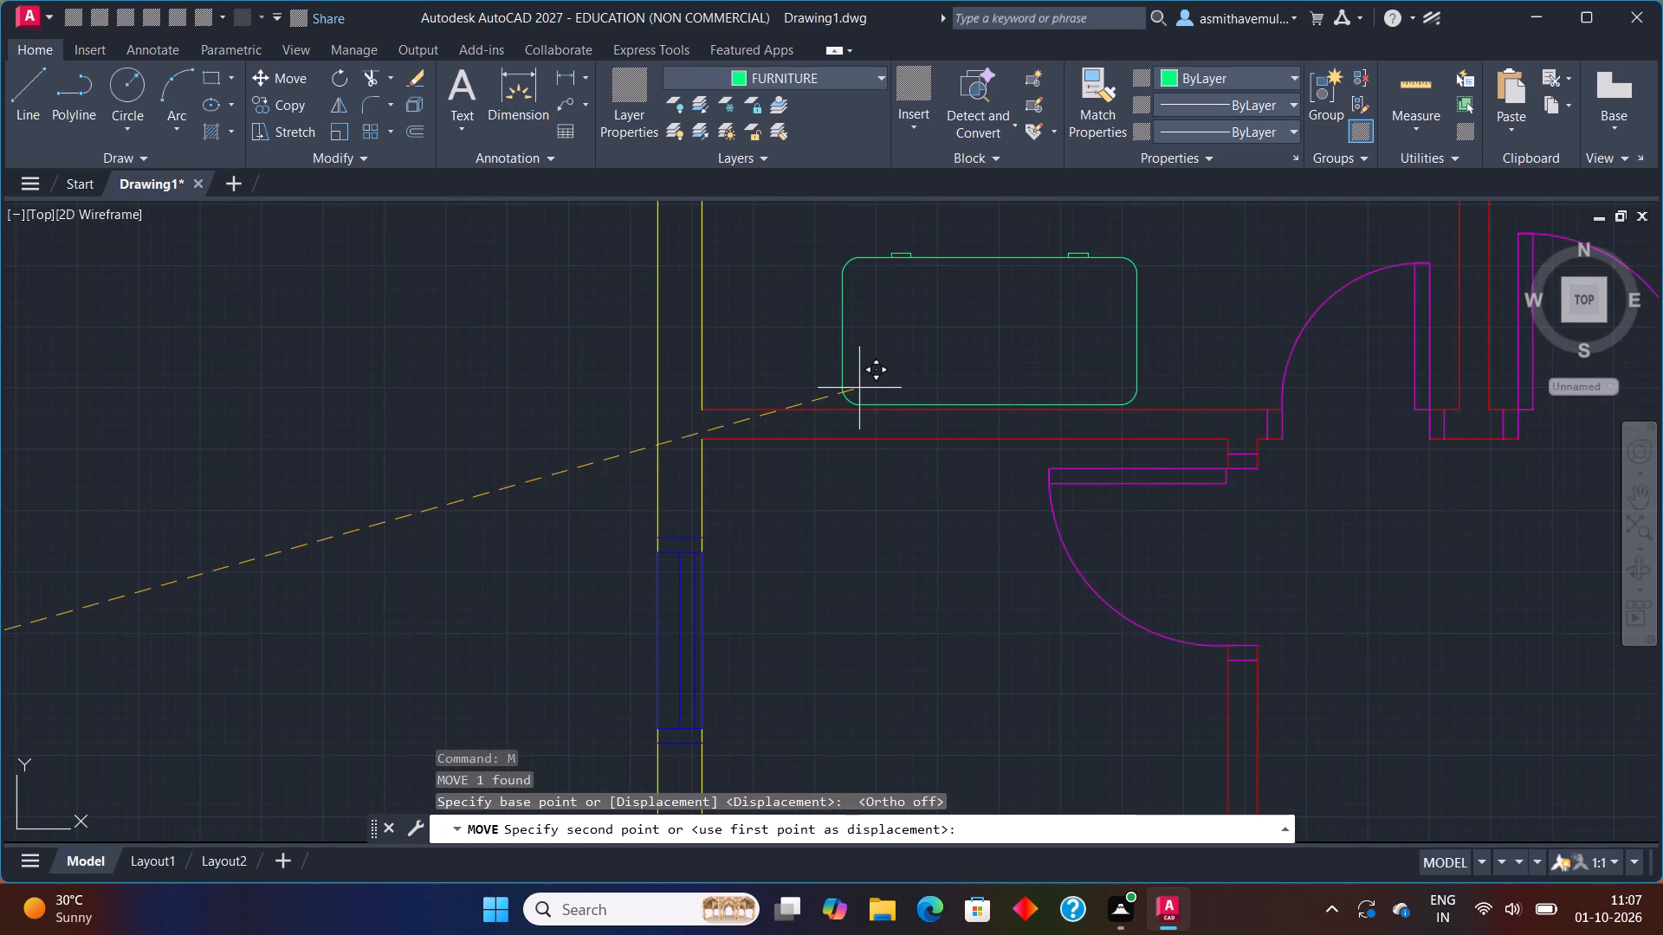
left_click(859, 393)
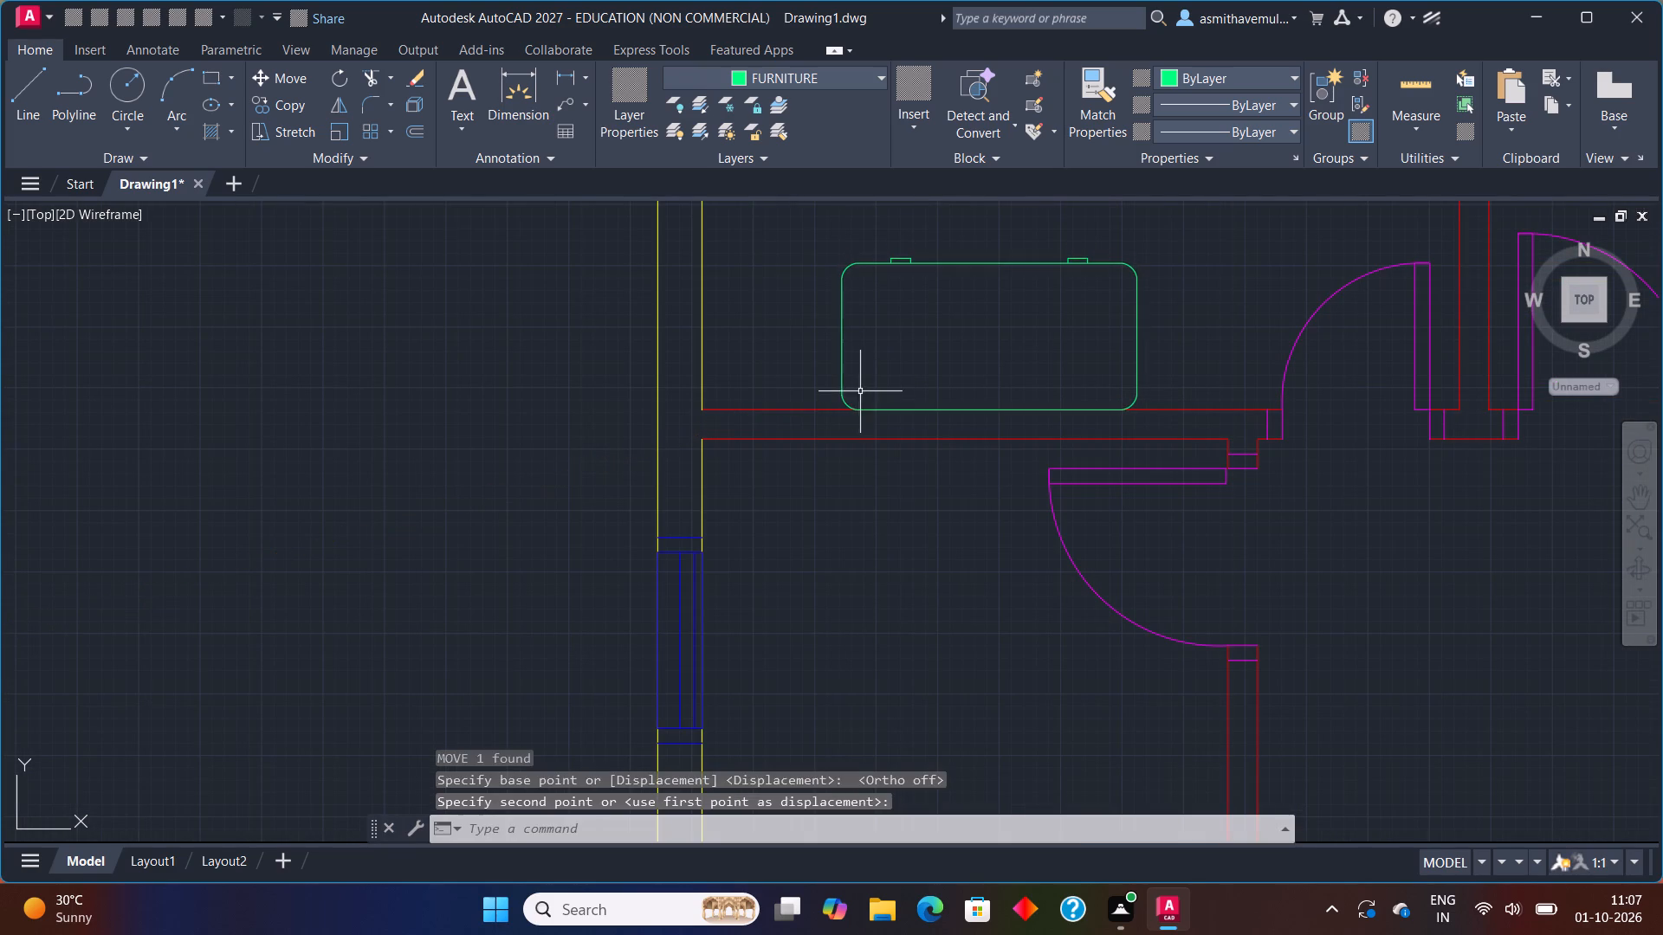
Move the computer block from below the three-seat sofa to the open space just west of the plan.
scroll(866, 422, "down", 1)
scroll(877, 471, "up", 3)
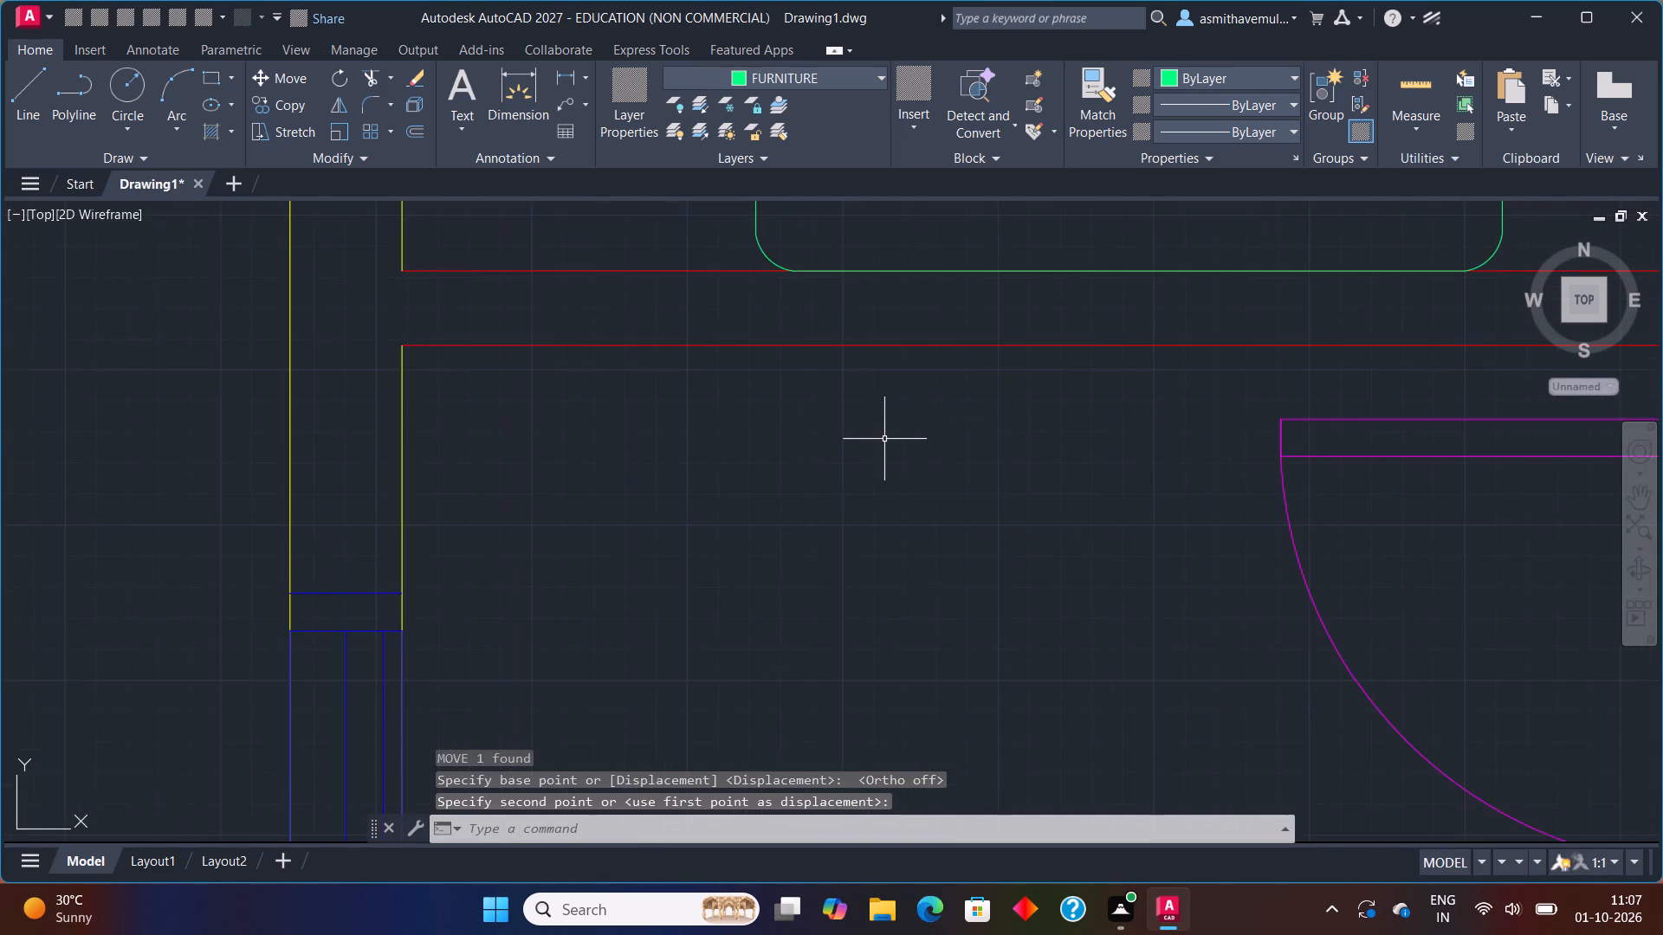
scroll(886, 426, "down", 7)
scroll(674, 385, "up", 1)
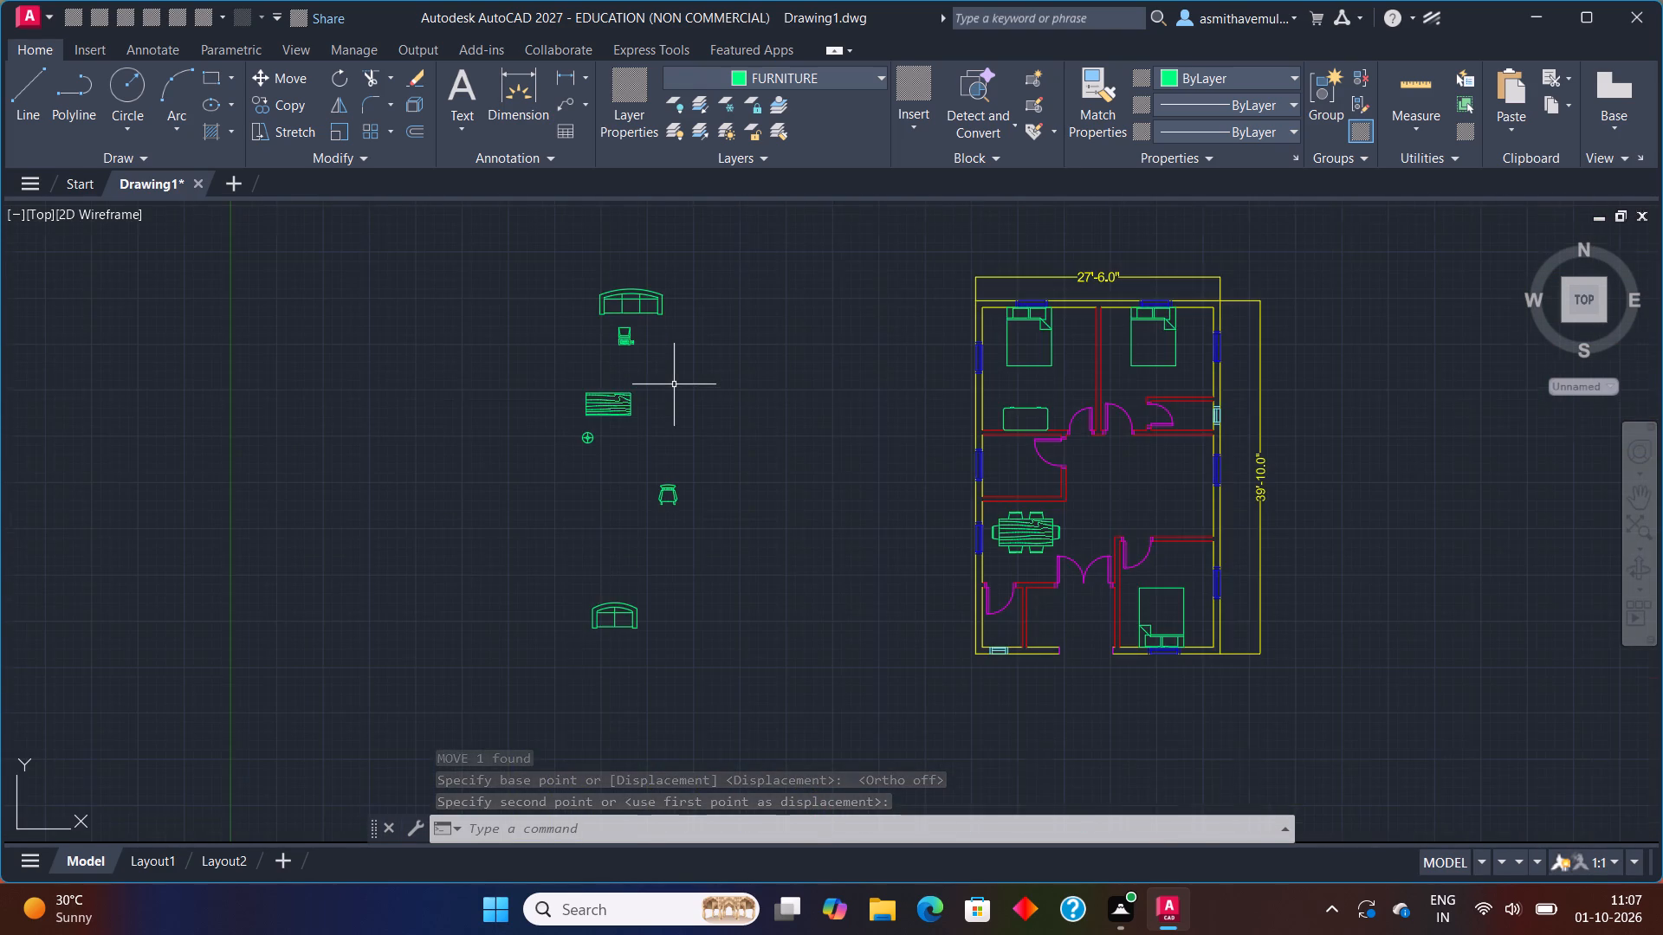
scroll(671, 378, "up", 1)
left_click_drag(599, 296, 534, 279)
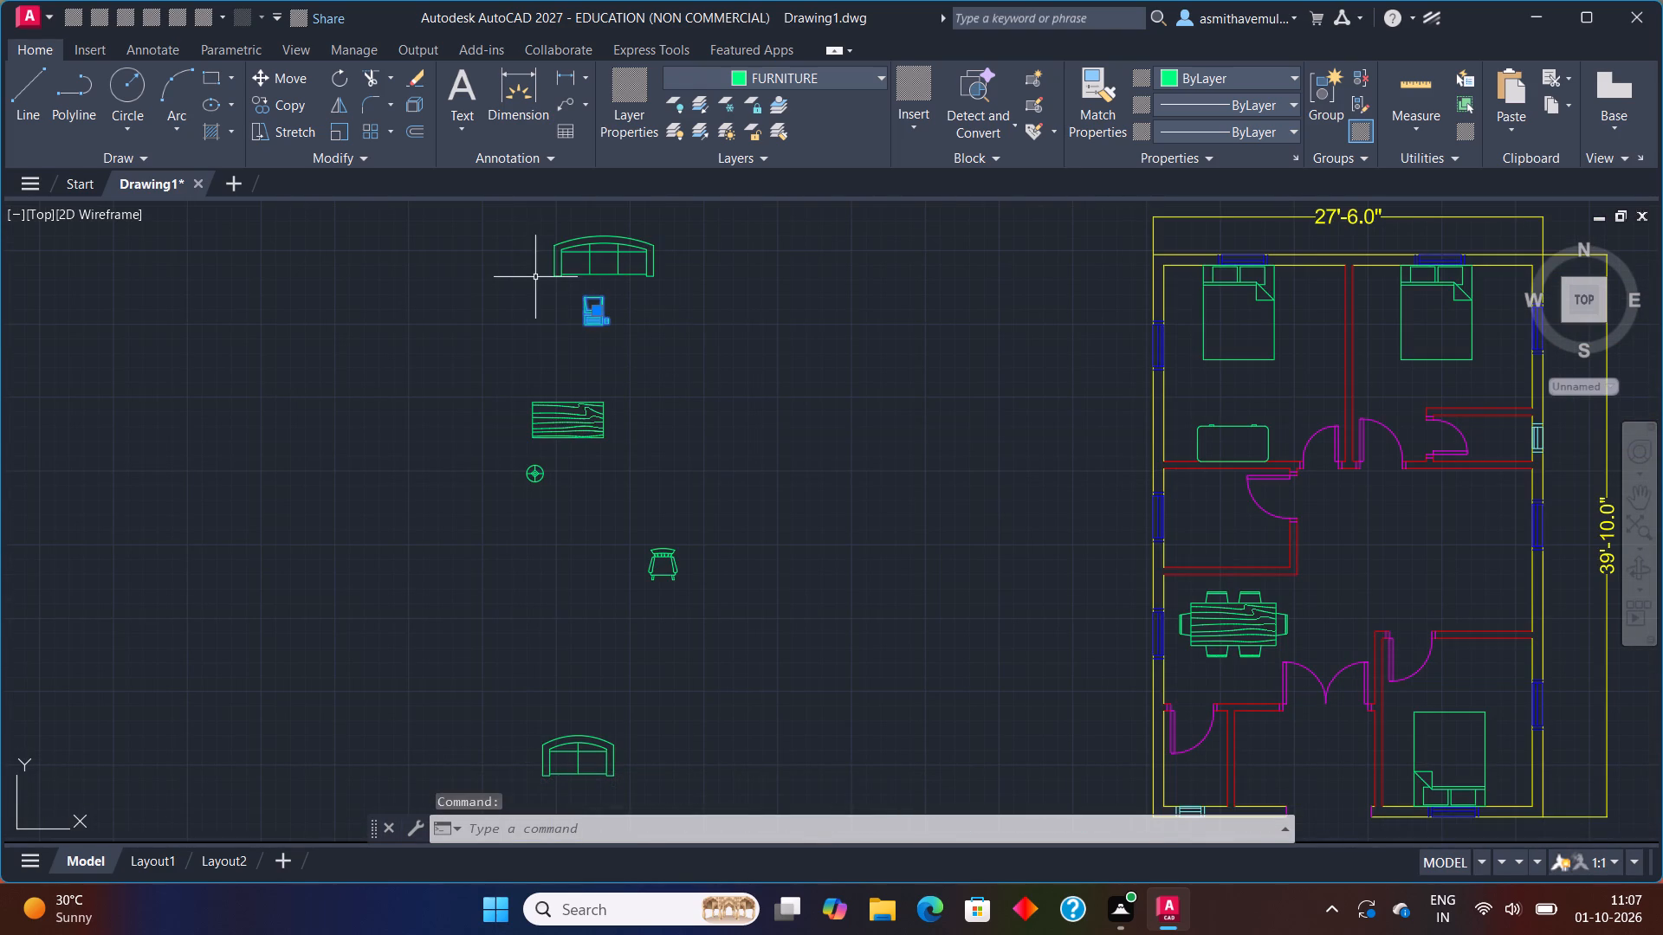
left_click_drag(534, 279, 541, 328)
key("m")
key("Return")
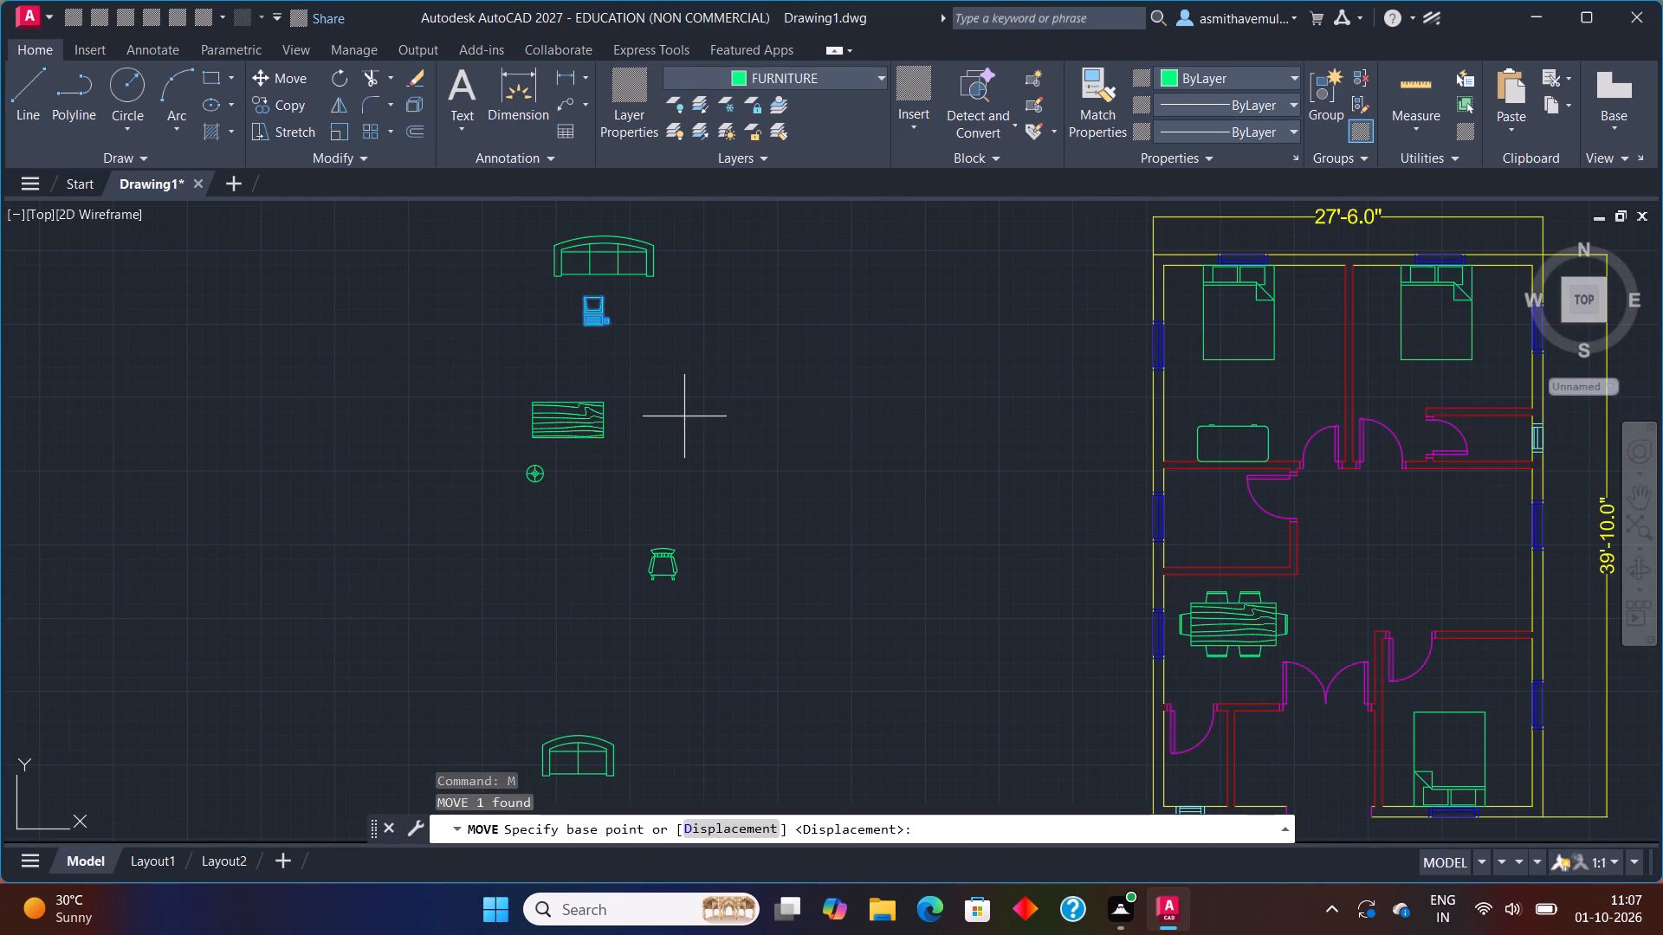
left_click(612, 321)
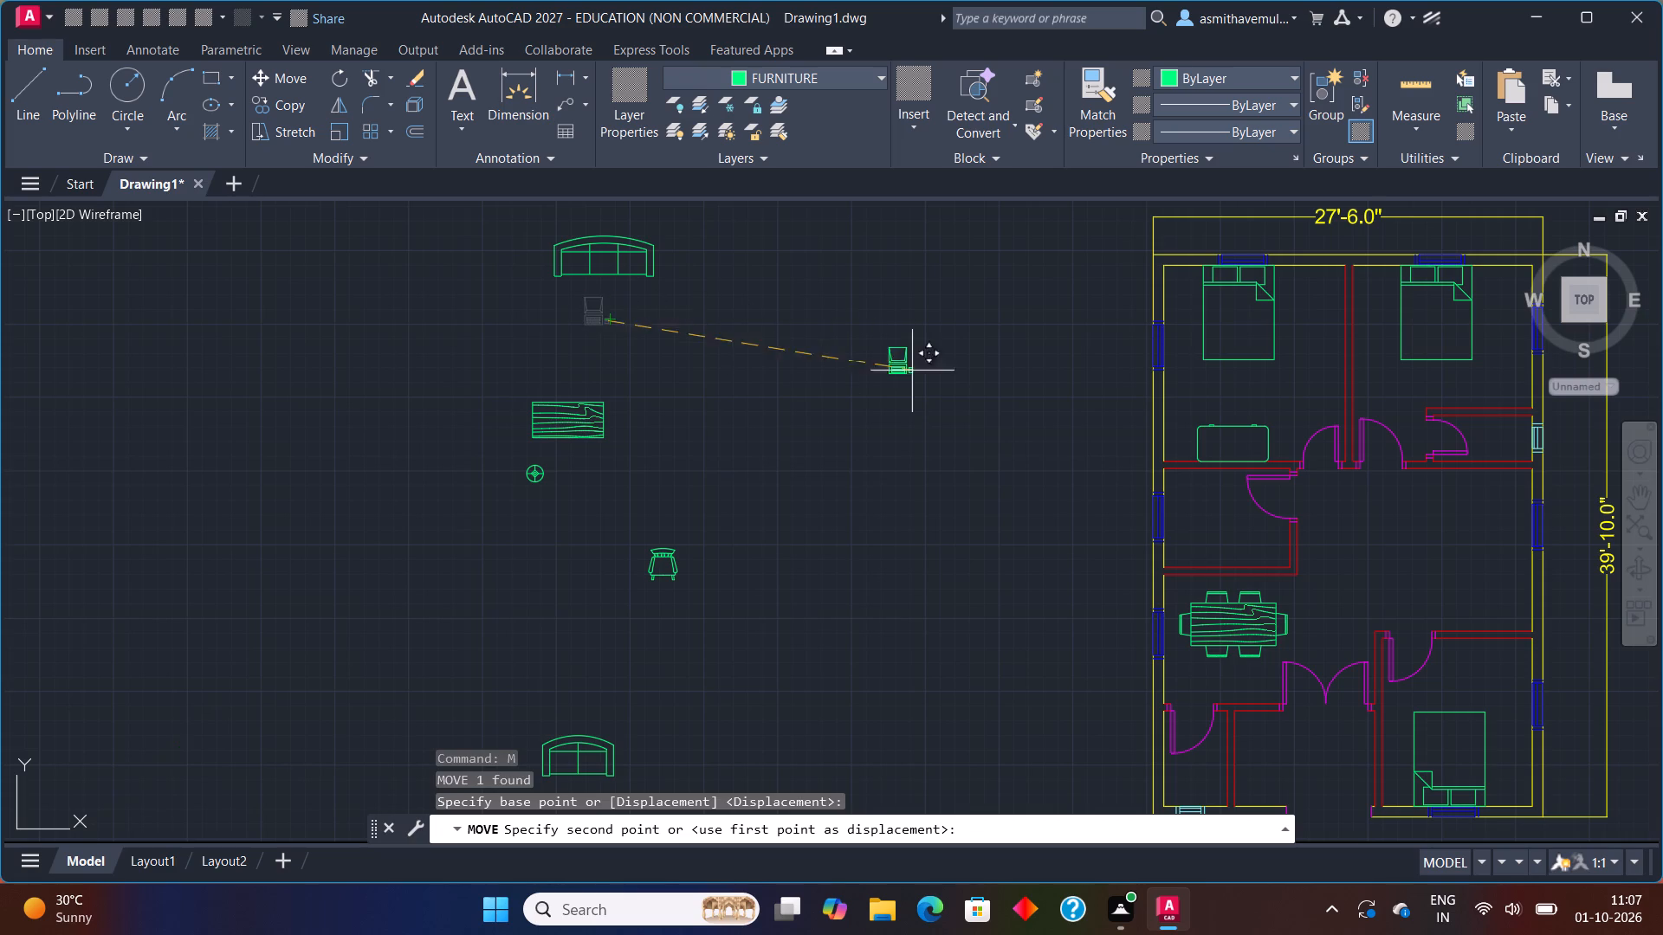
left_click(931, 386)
Rotate the computer block by 180° about its lower corner, using Ortho.
left_click_drag(954, 360, 932, 502)
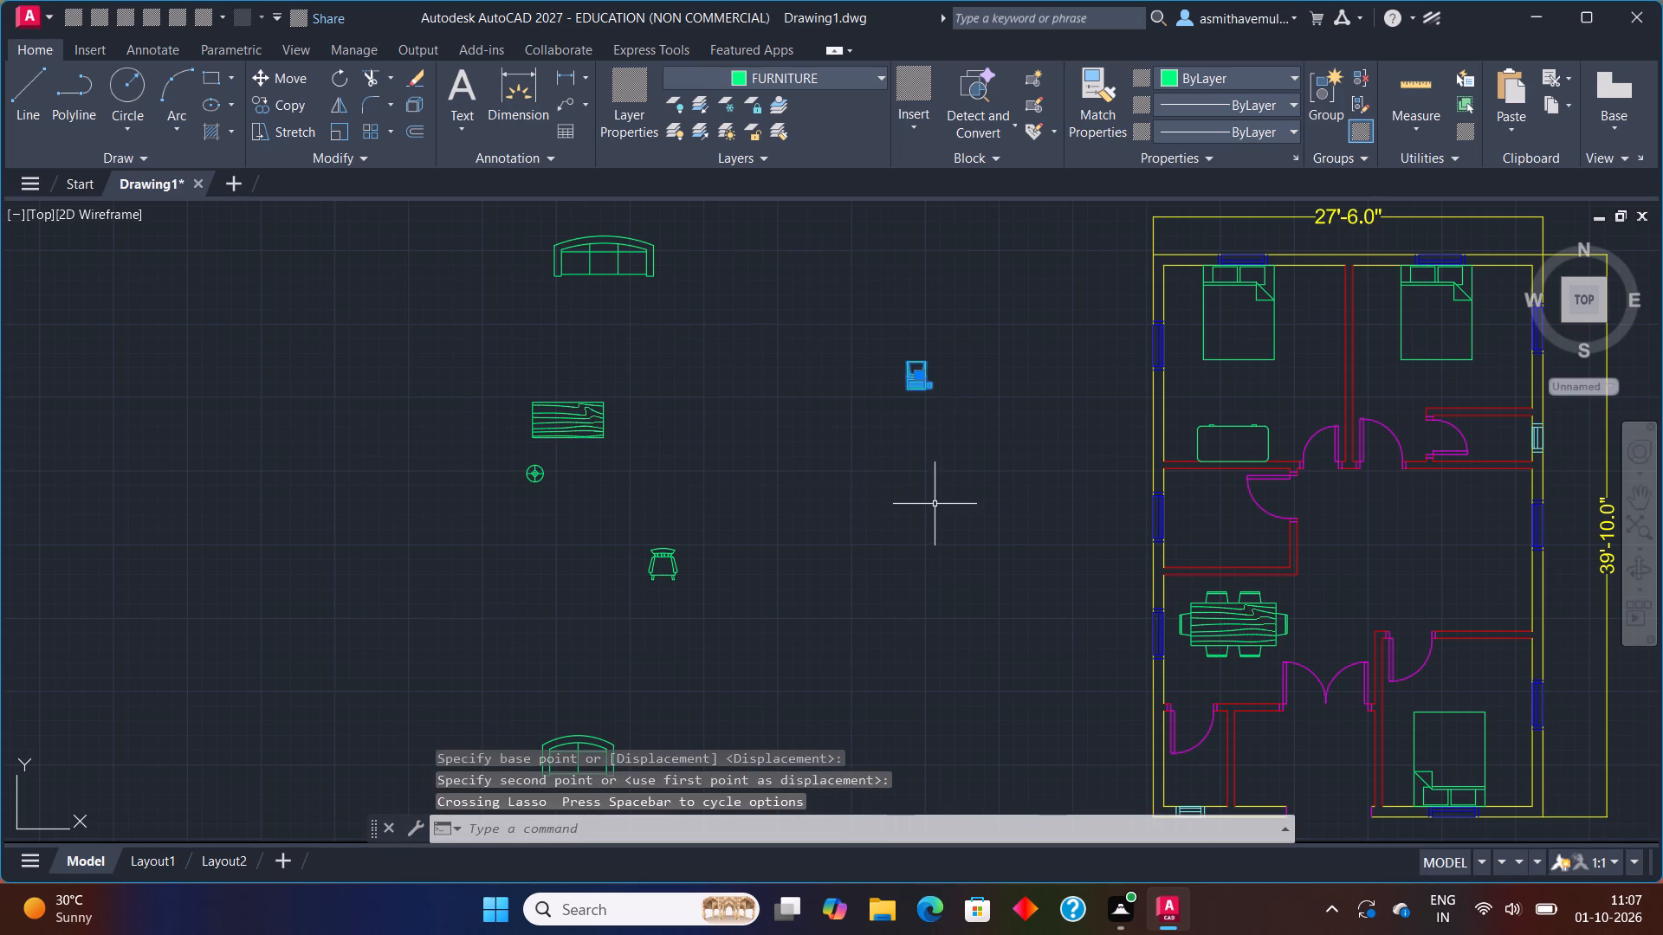
key("r")
key("o")
key("Return")
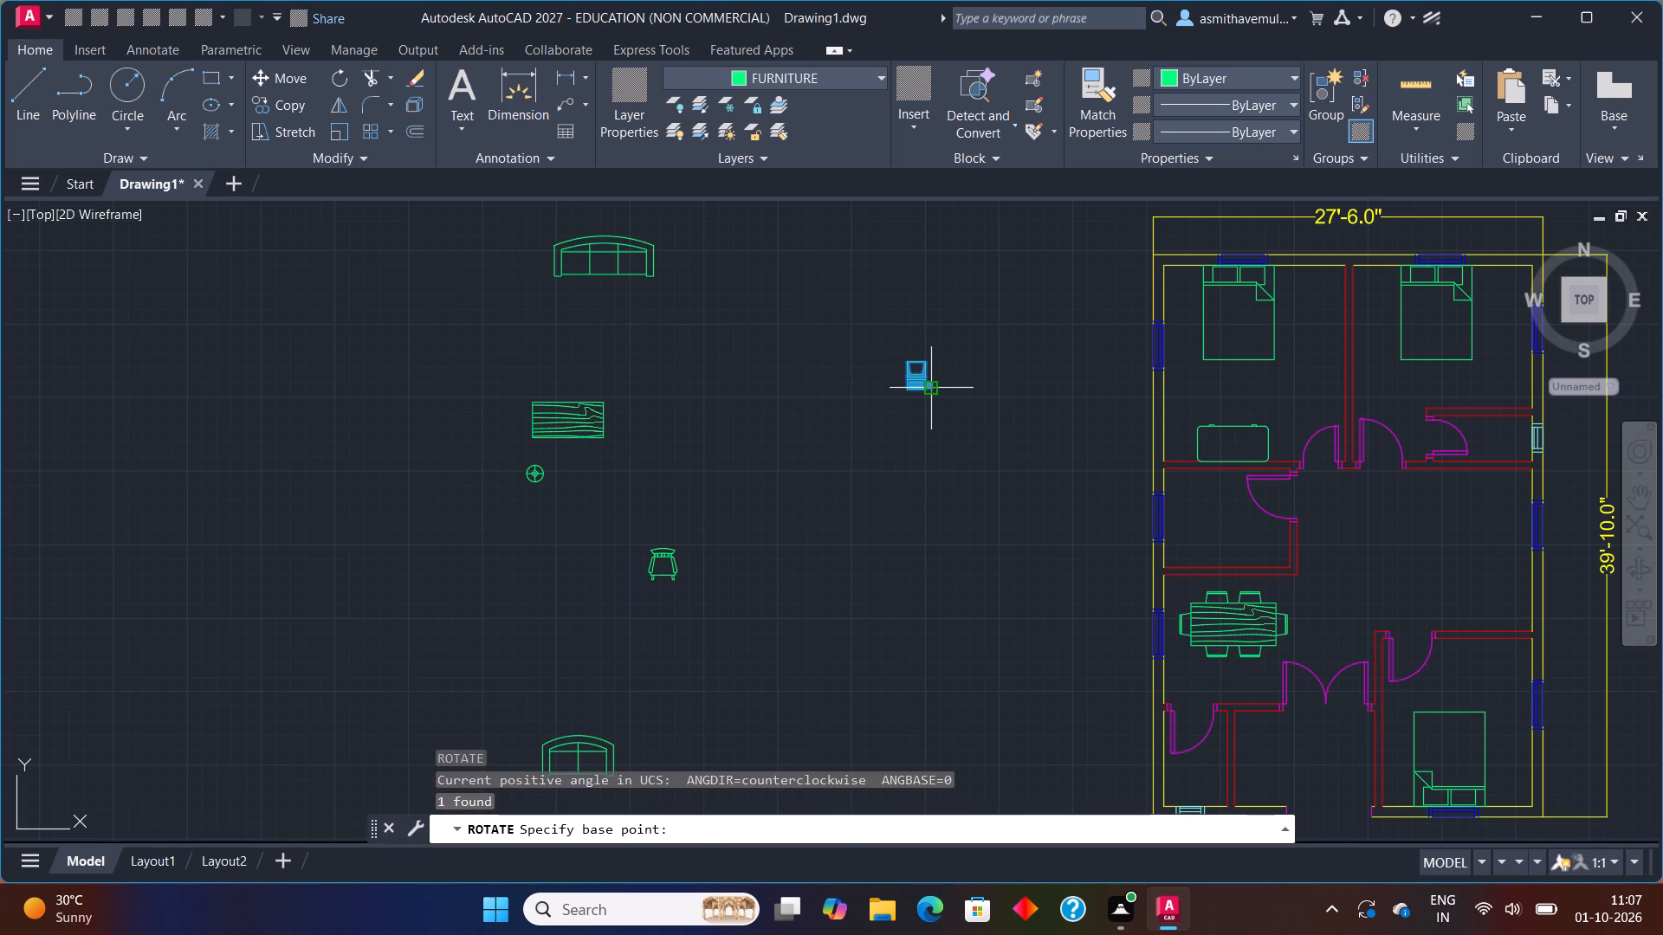
left_click(933, 389)
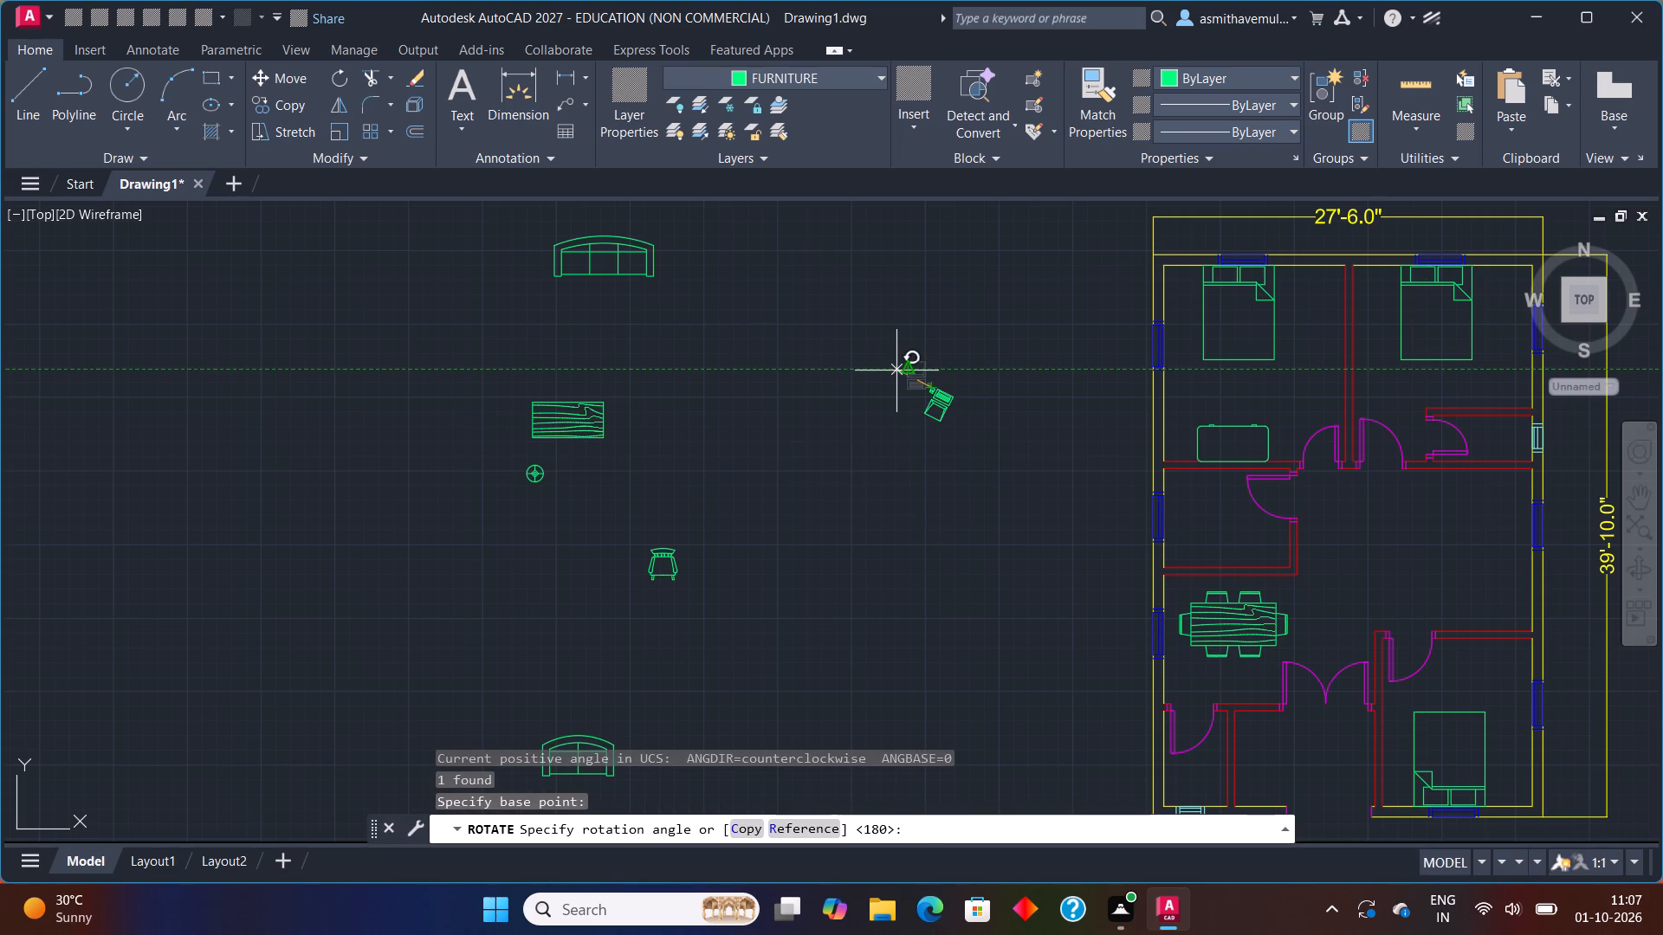
key("F8")
left_click(896, 372)
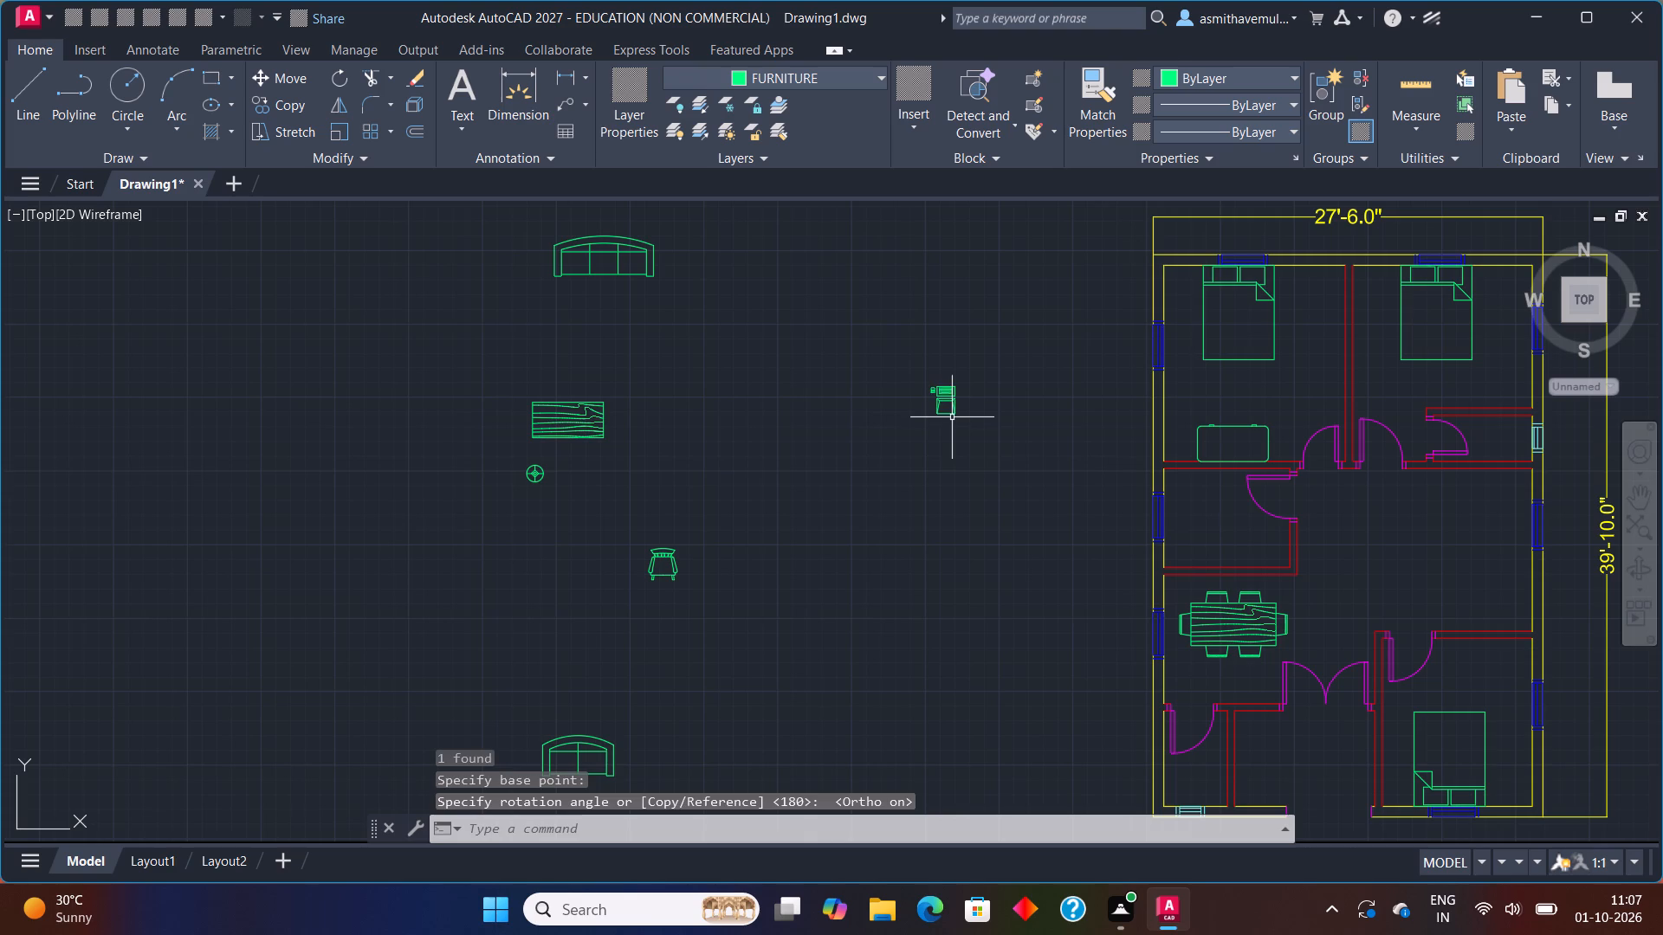
Move the rotated computer block onto the middle of the desk in the northwest bedroom, with Ortho off.
left_click(952, 413)
key("m")
key("Return")
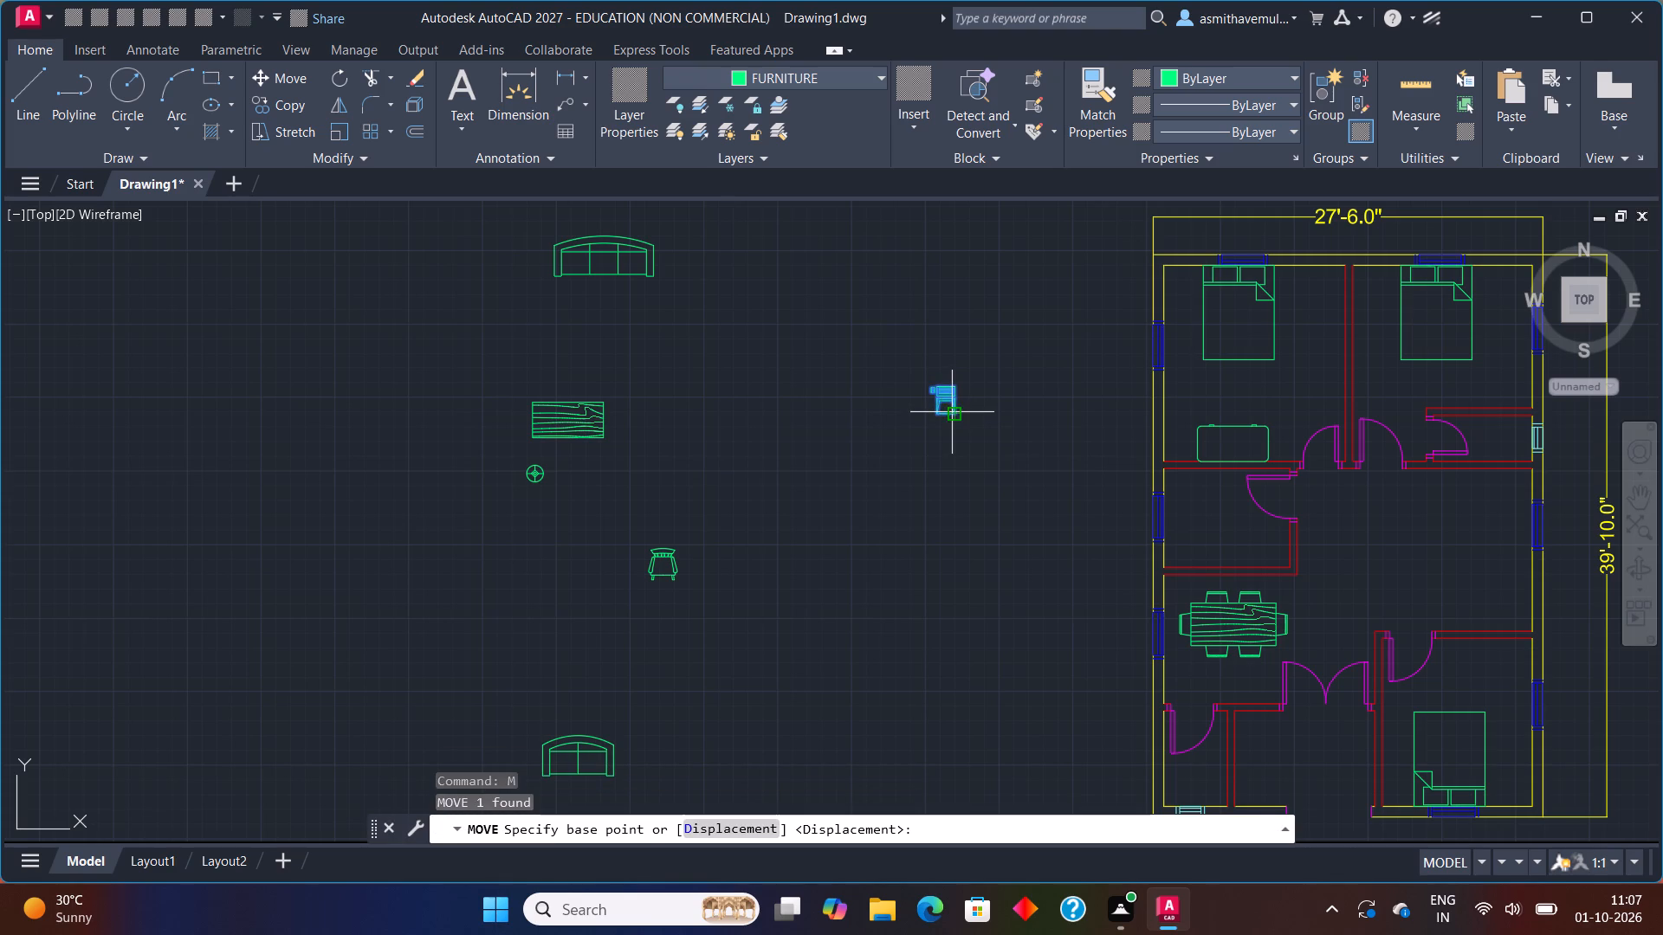
left_click(935, 418)
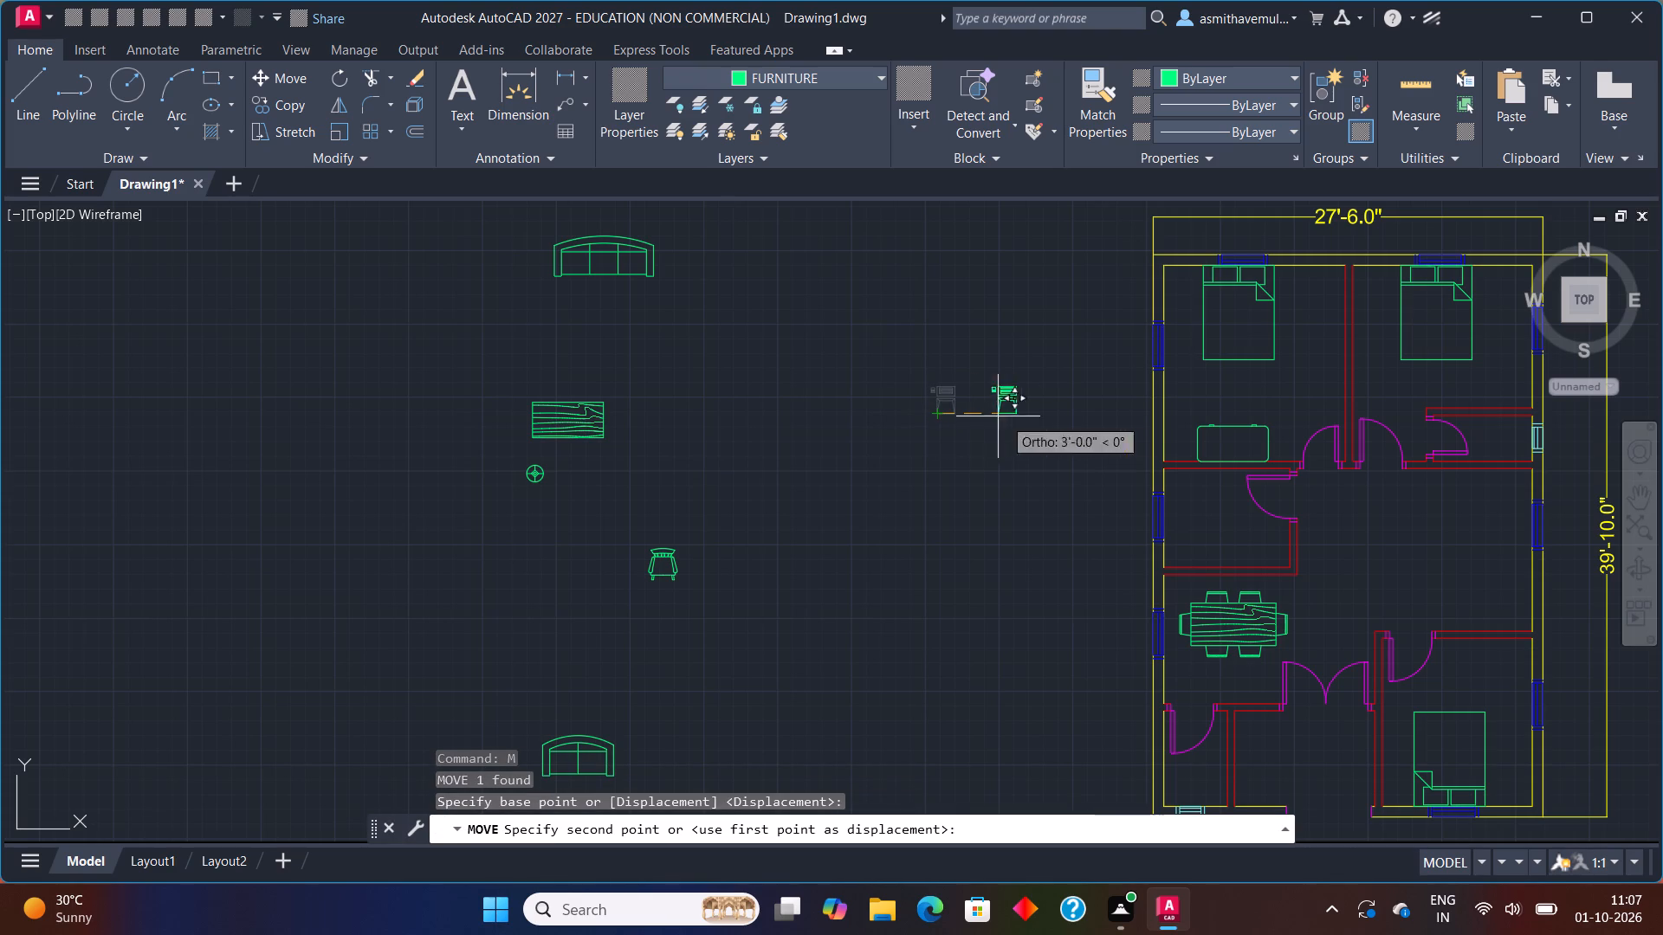
key("F8")
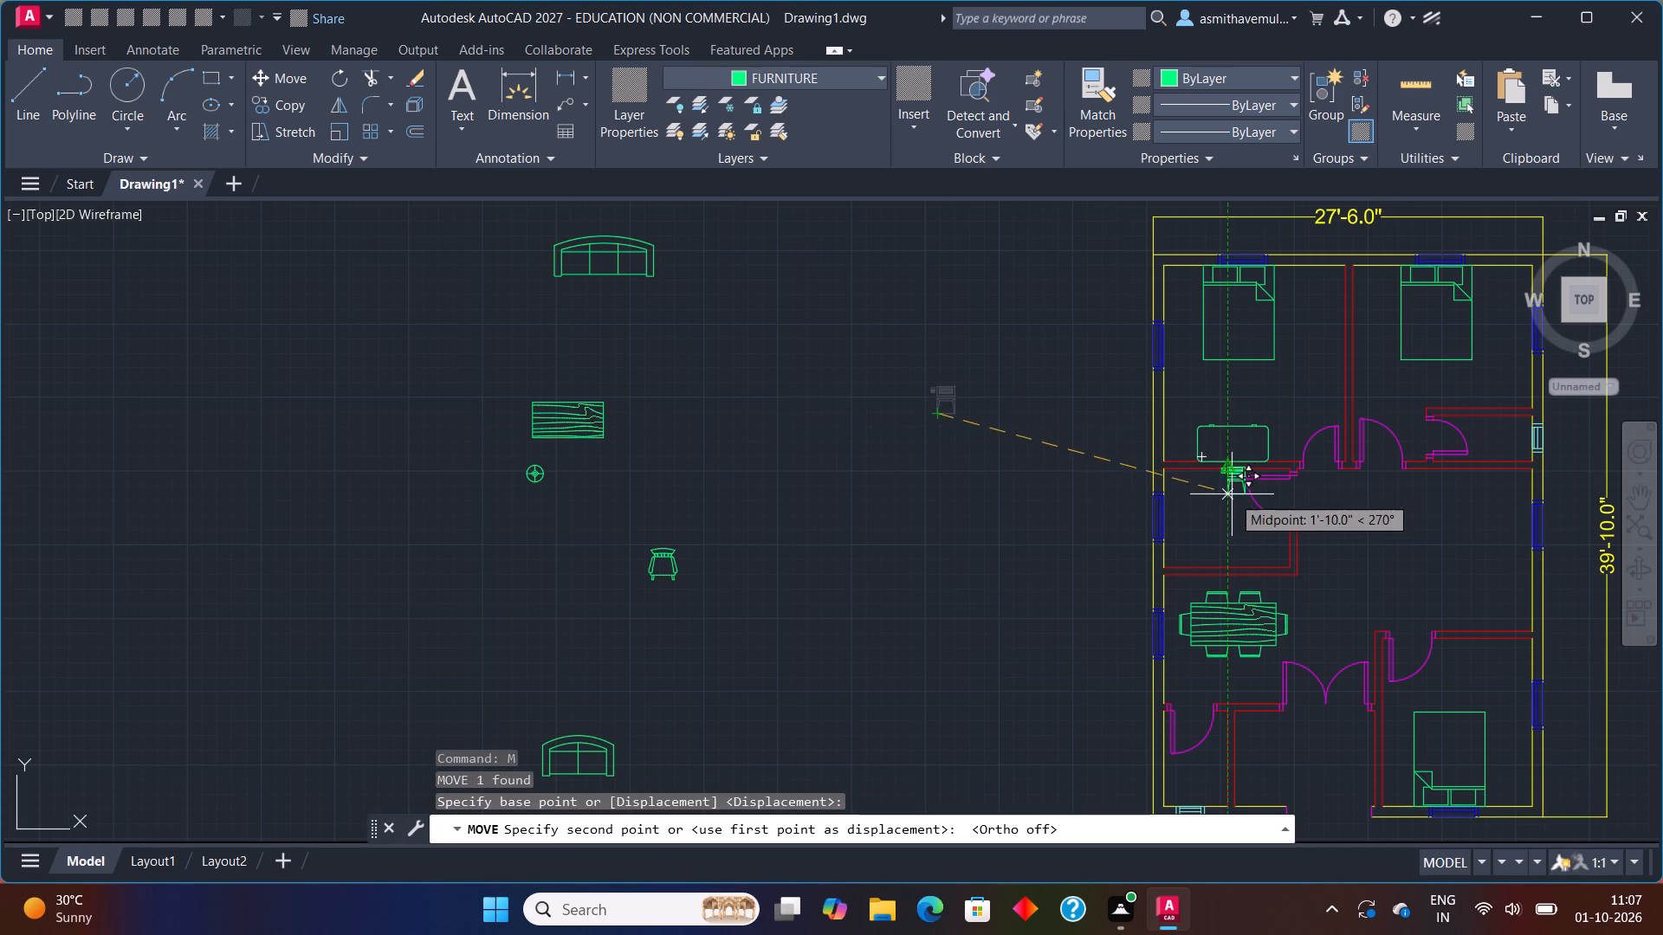
scroll(1223, 486, "up", 2)
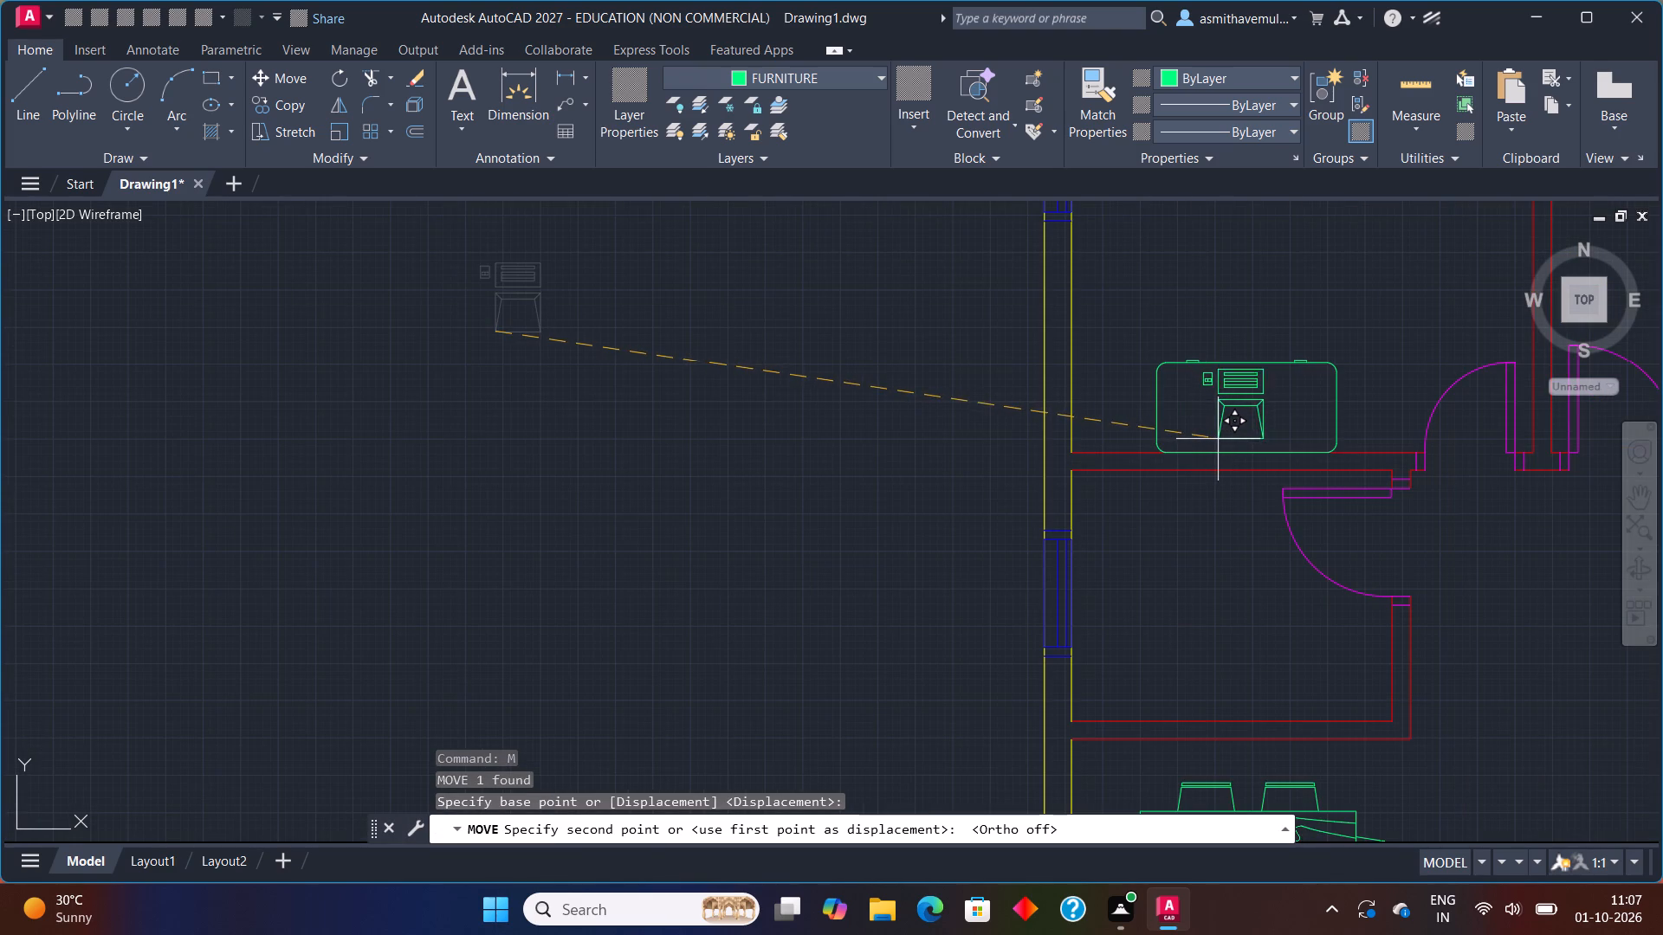
scroll(1219, 442, "up", 1)
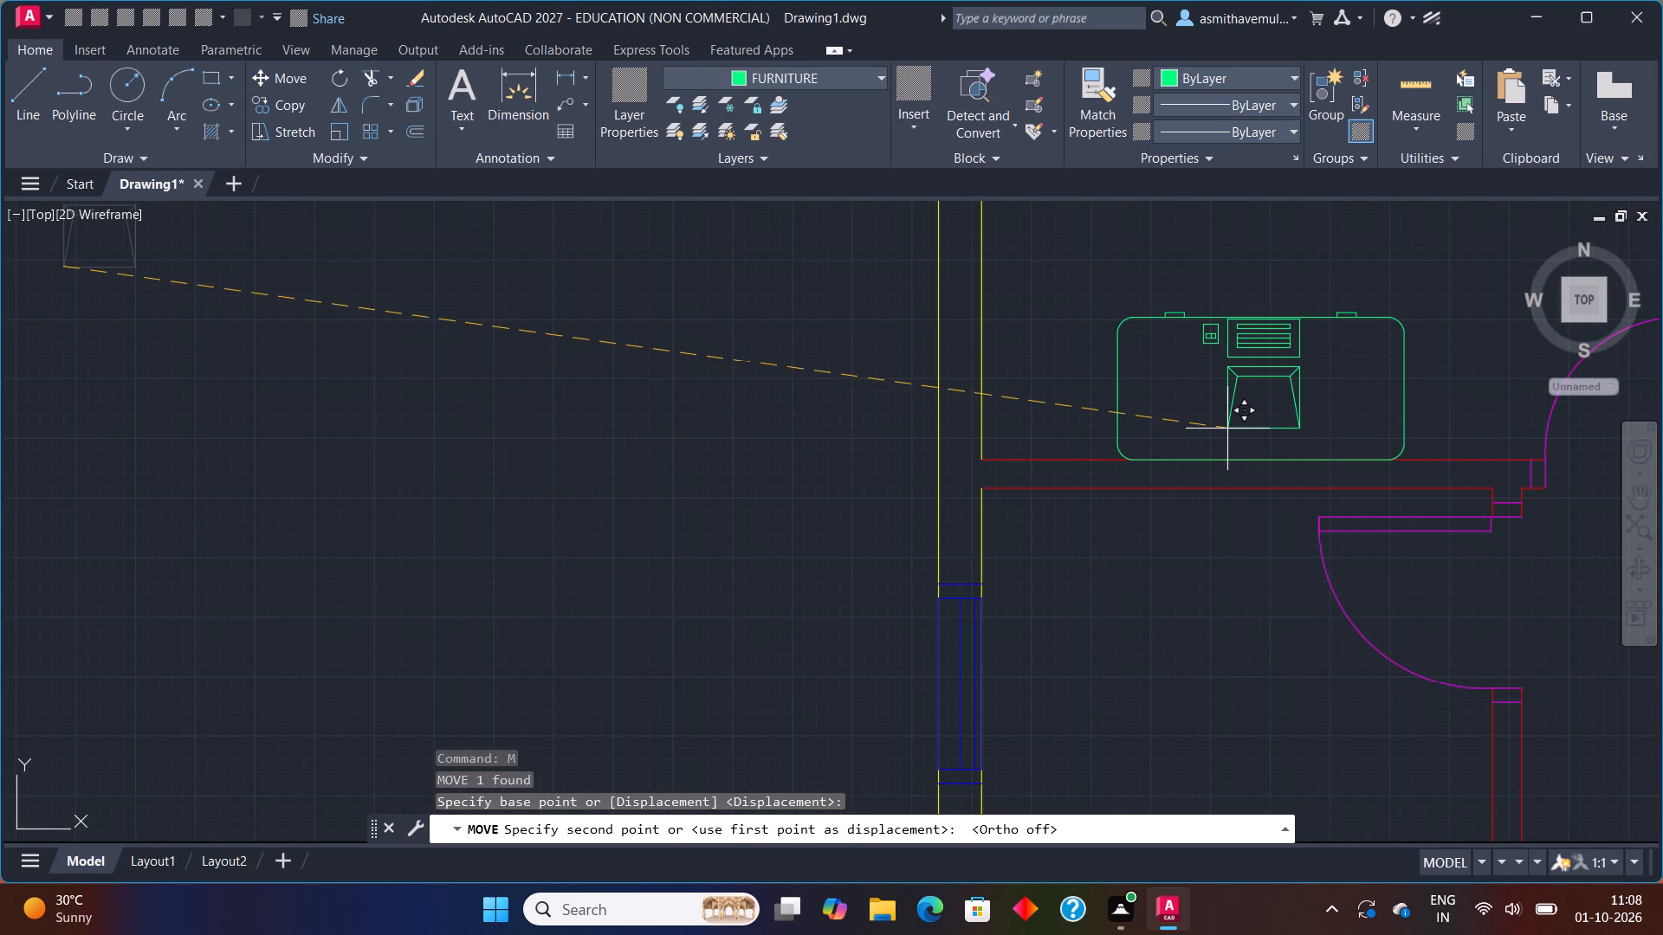
left_click(1227, 429)
Copy the round lamp block from below the wooden table west of the plan to both sides of the northwest bedroom's bed headboard.
scroll(1252, 576, "down", 1)
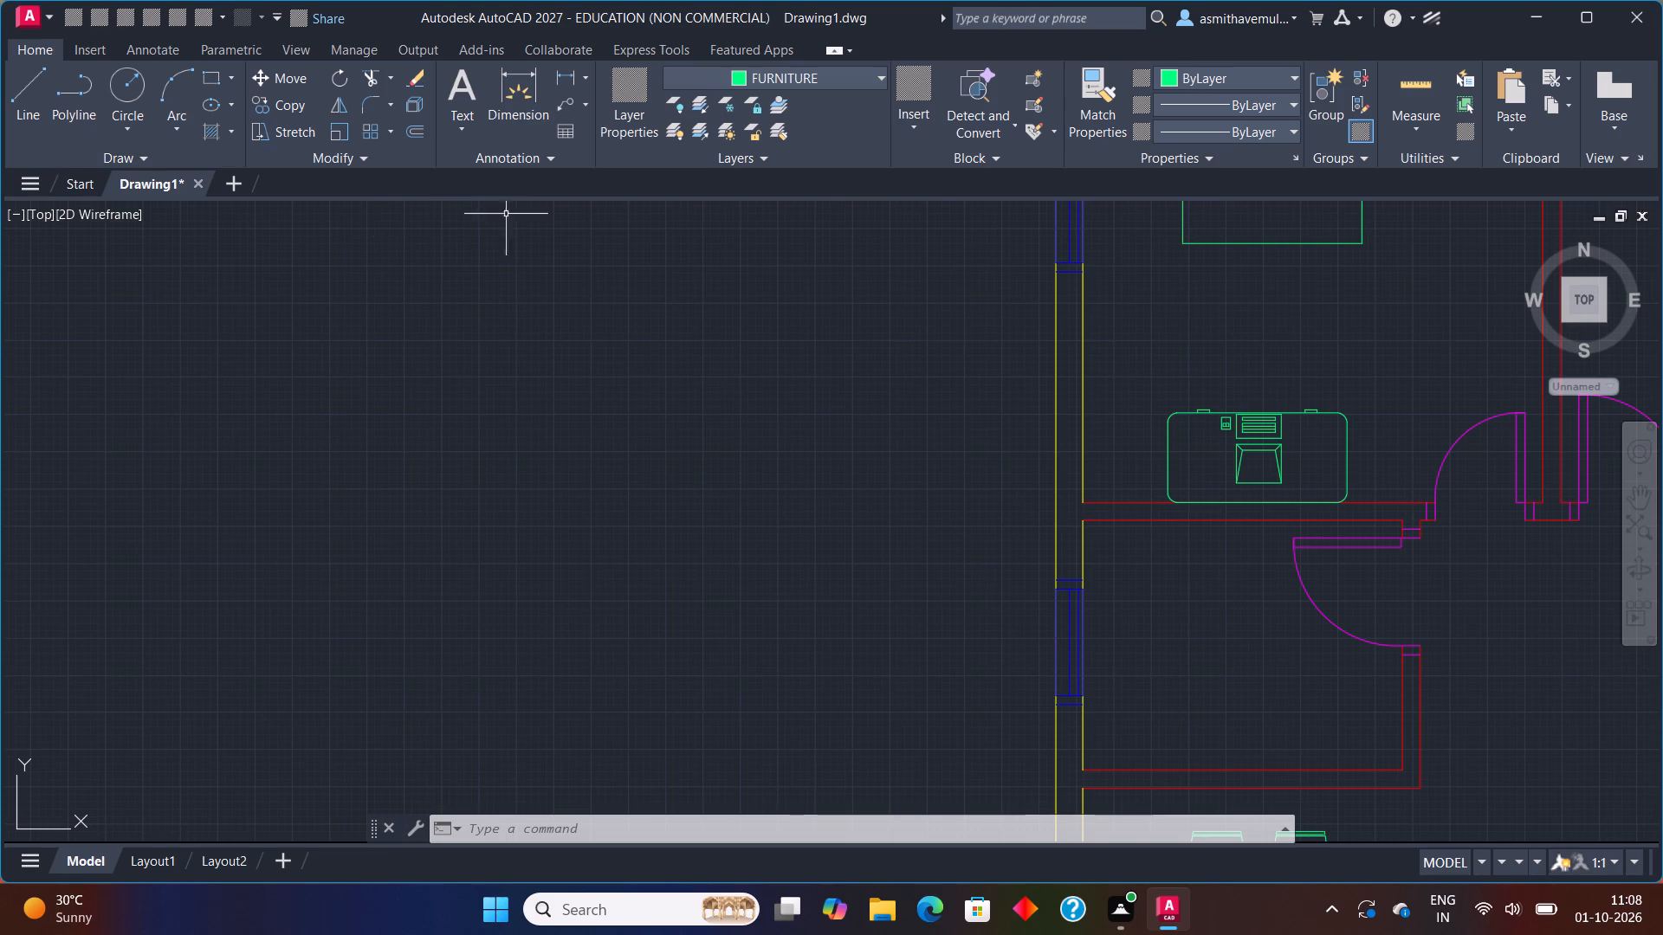
scroll(921, 569, "down", 3)
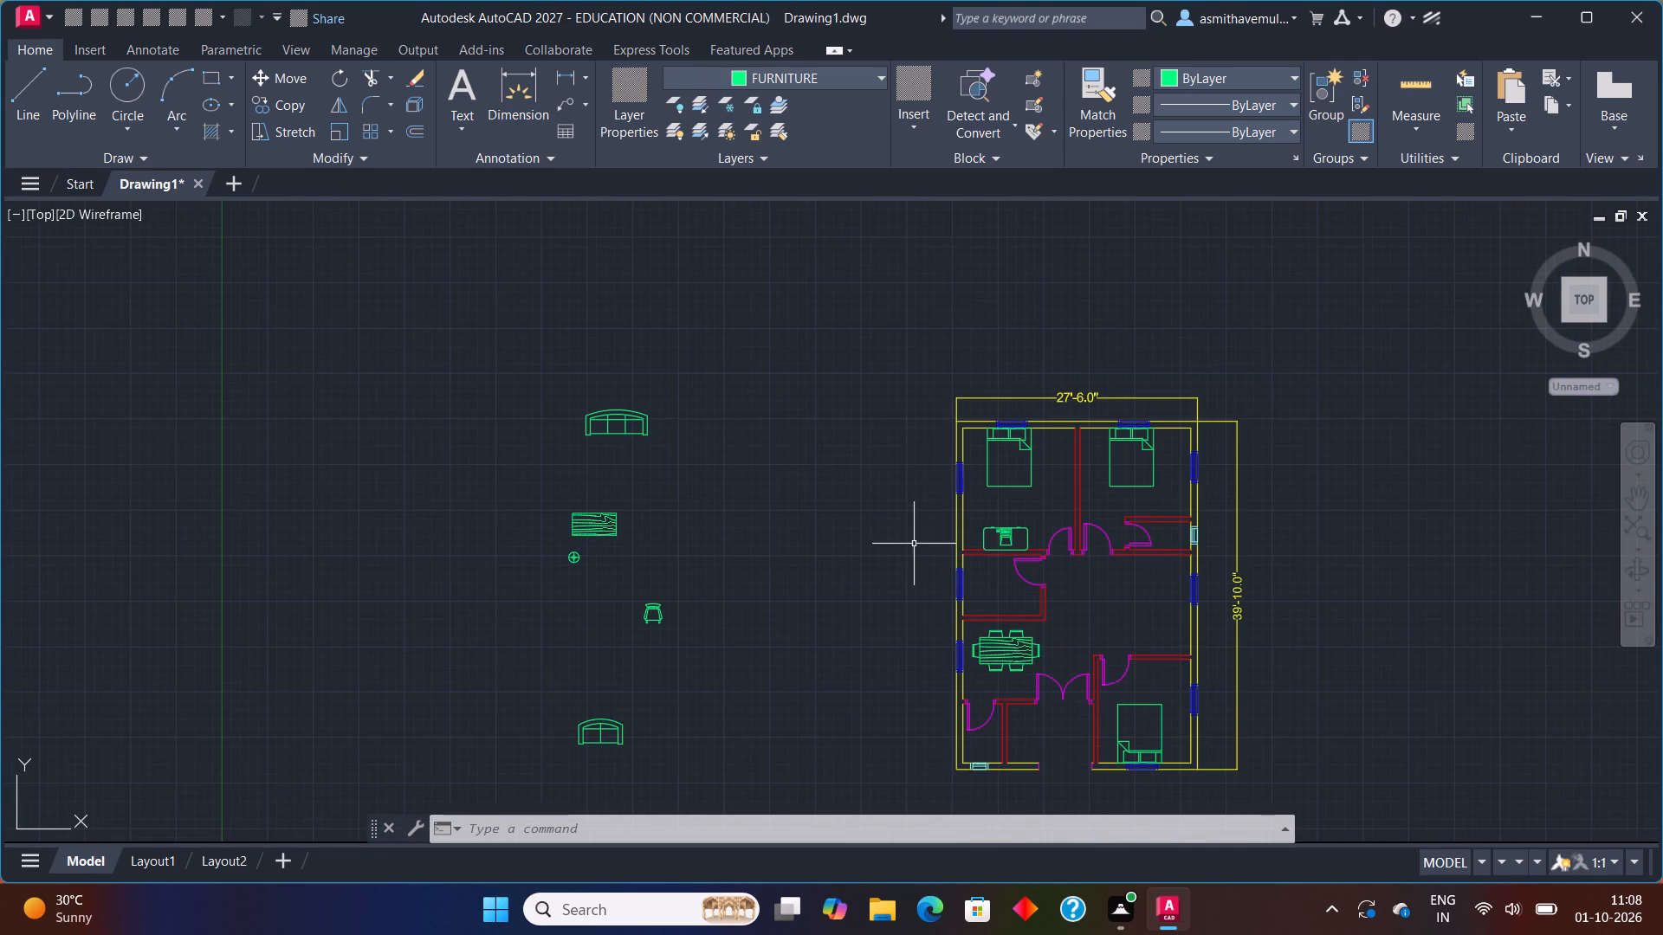
scroll(604, 529, "up", 1)
scroll(609, 520, "down", 1)
middle_click(620, 534)
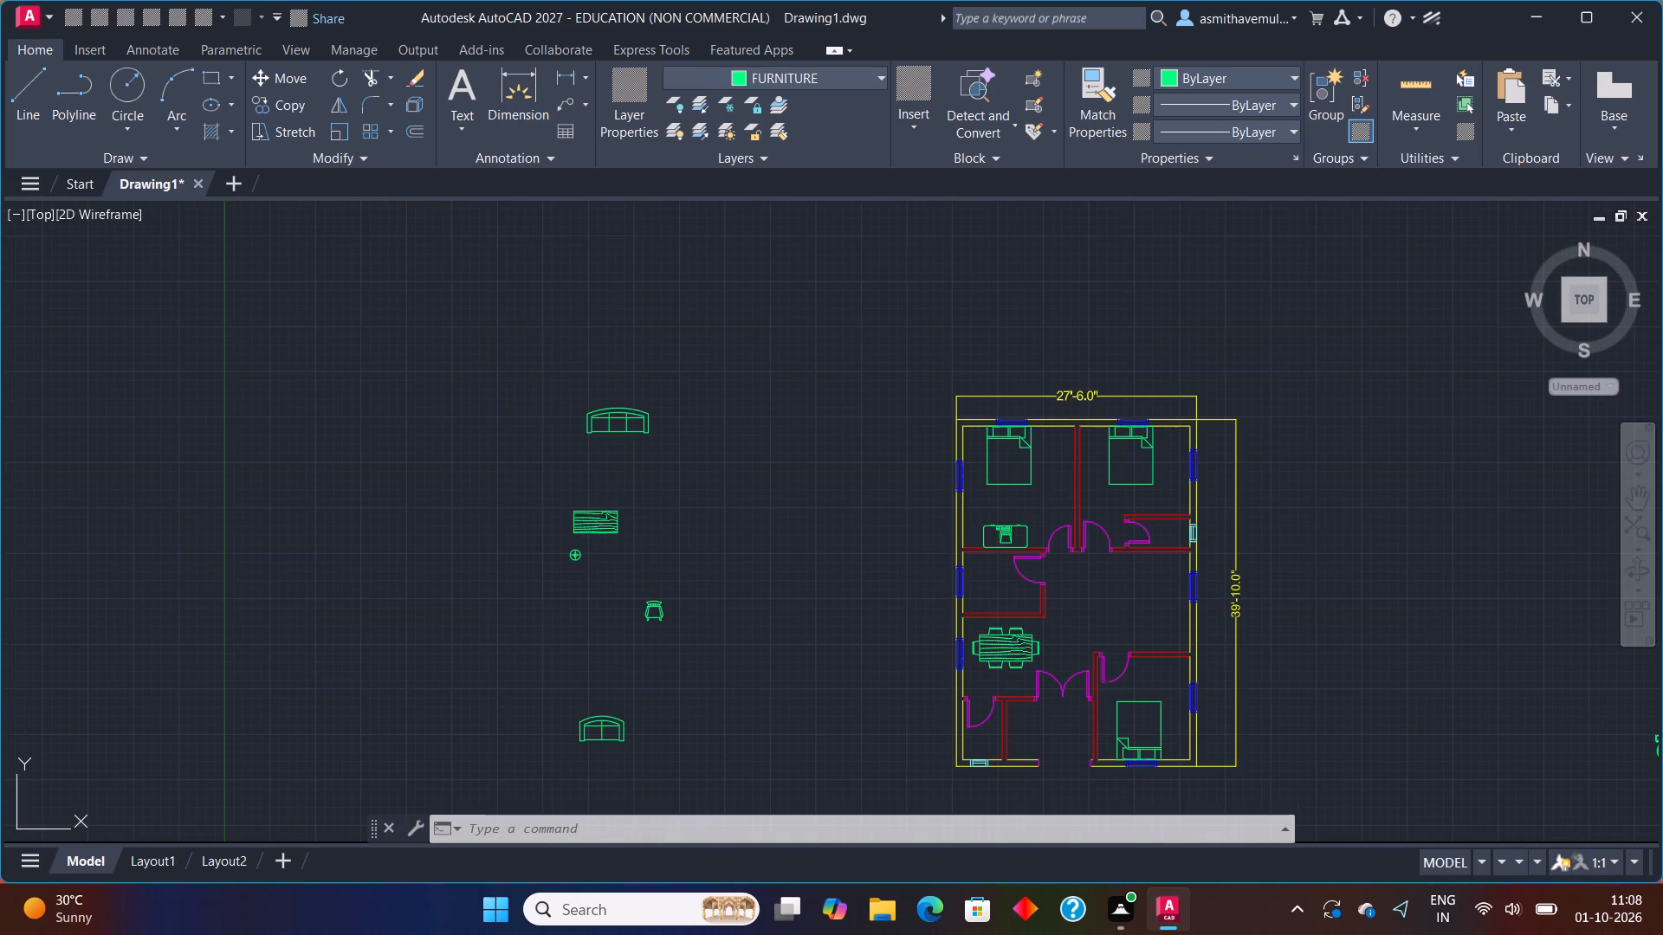
scroll(608, 533, "up", 1)
left_click_drag(572, 572, 549, 562)
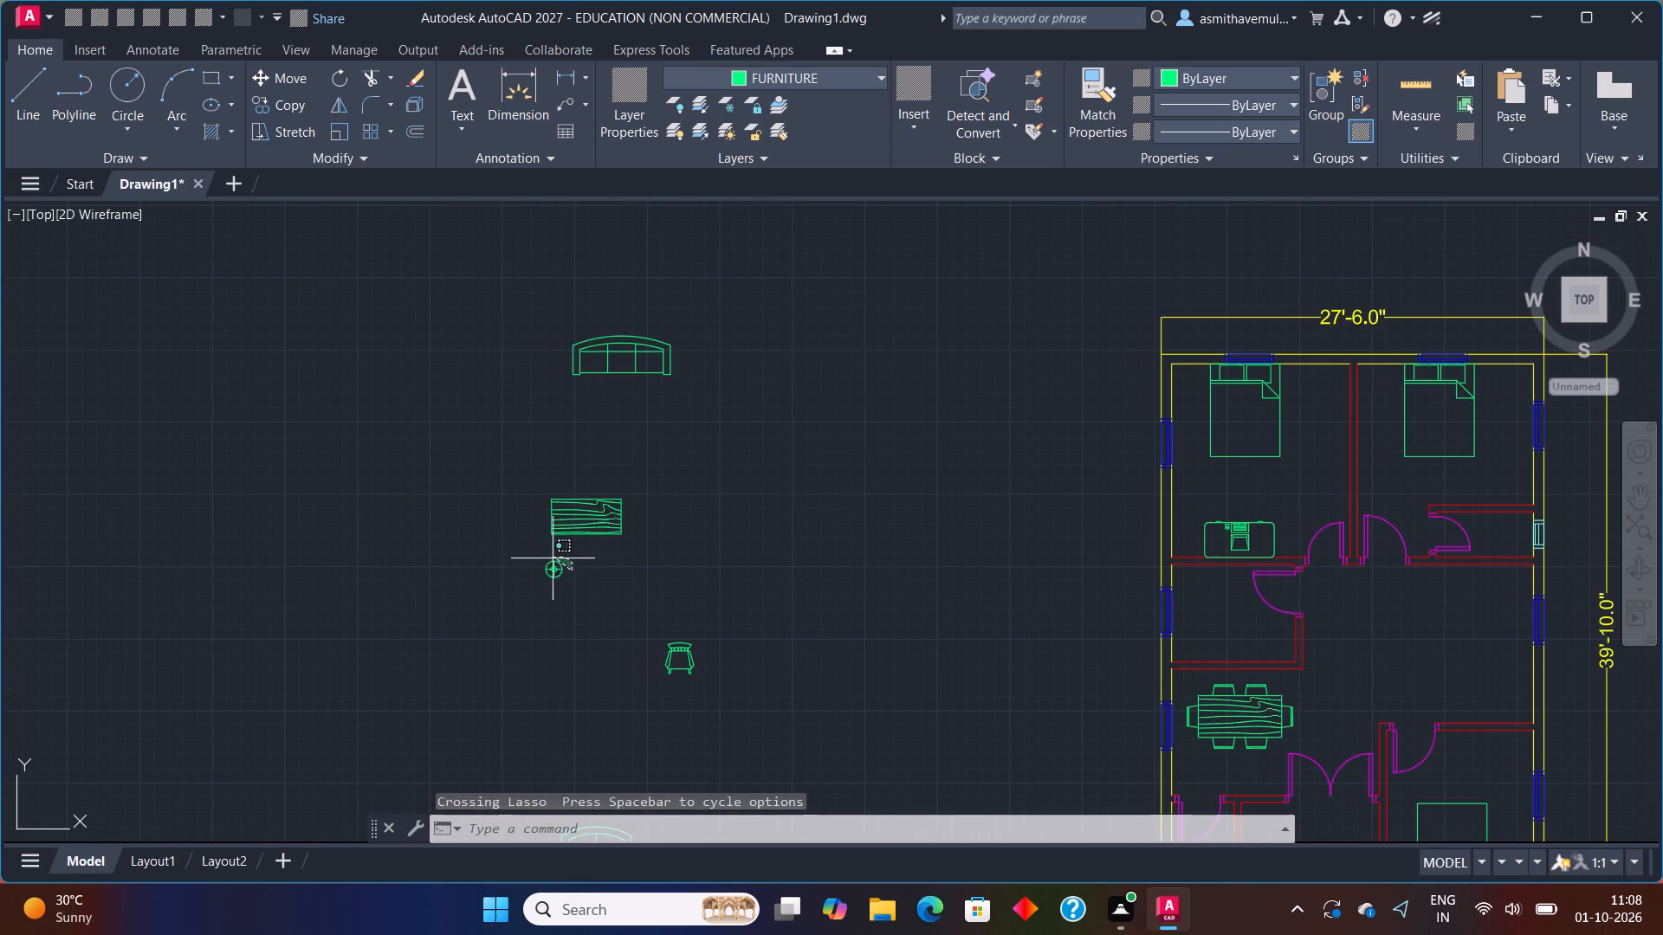
left_click_drag(549, 562, 531, 606)
type("COPY")
key("Return")
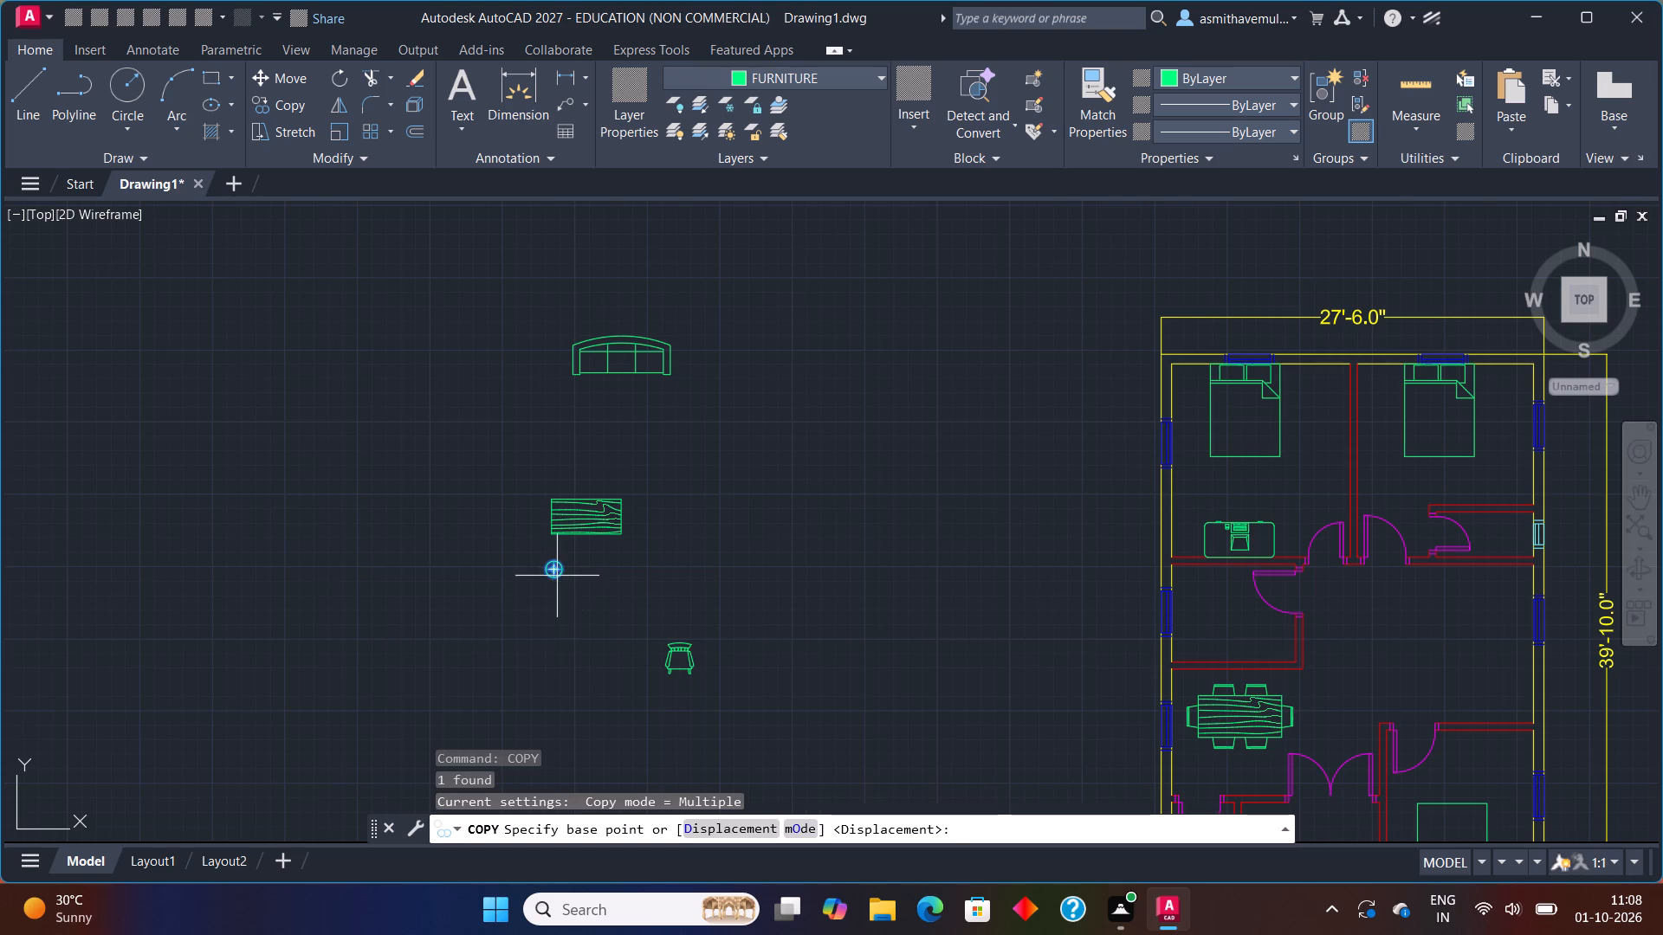
scroll(557, 574, "up", 2)
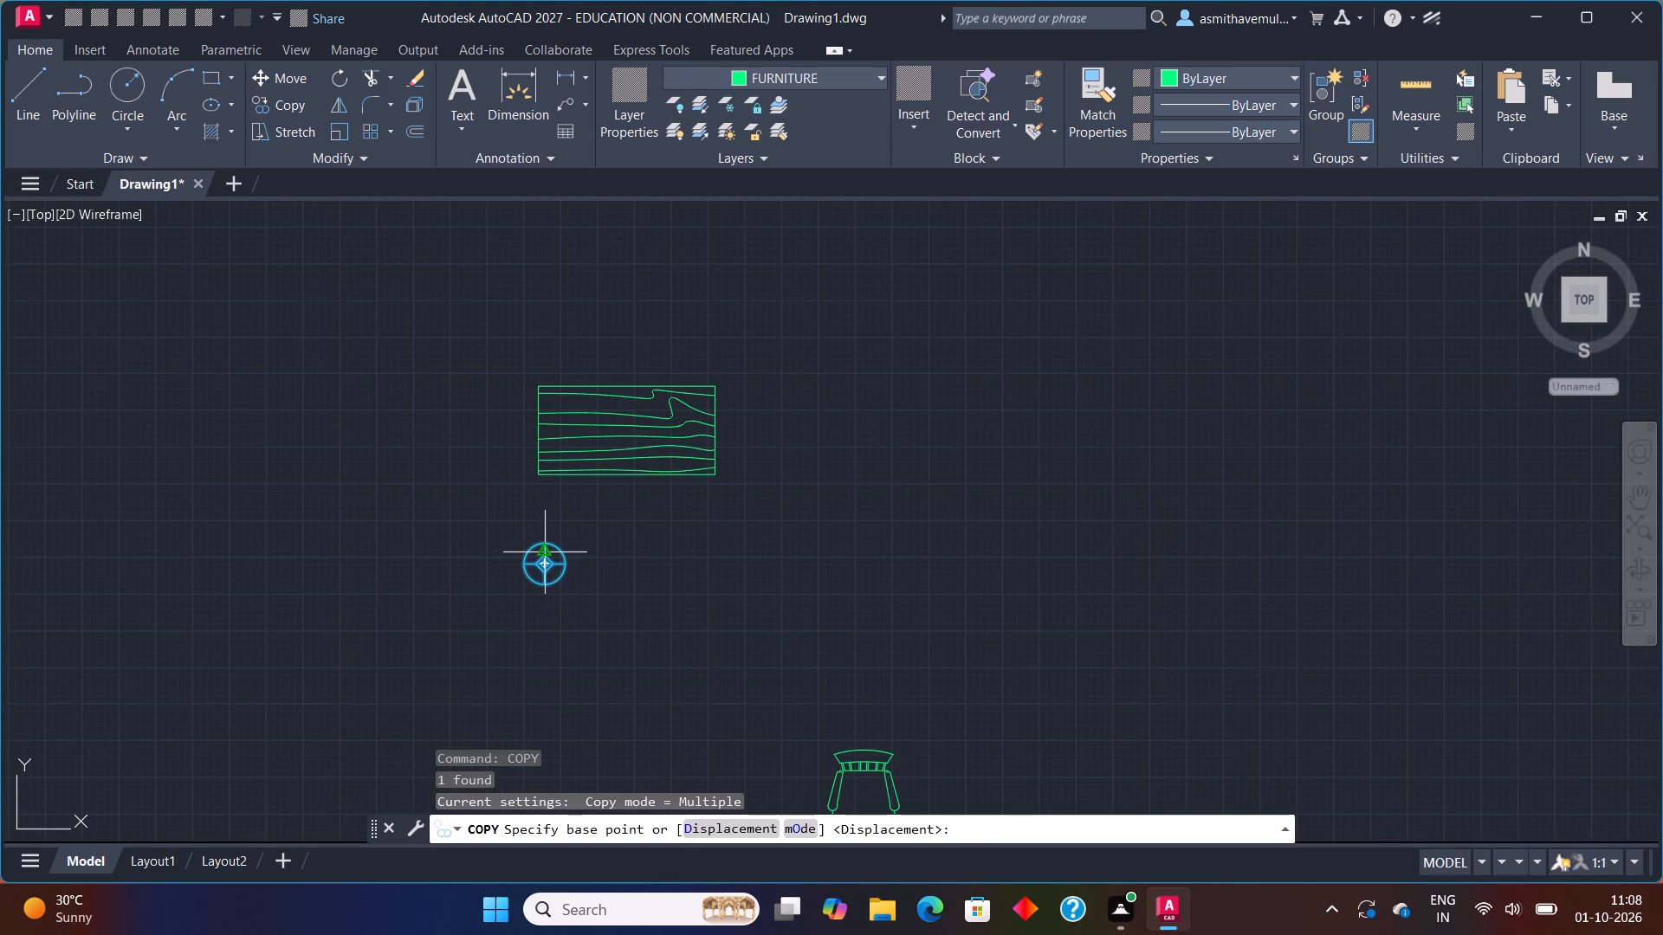
left_click(549, 541)
scroll(1317, 404, "down", 2)
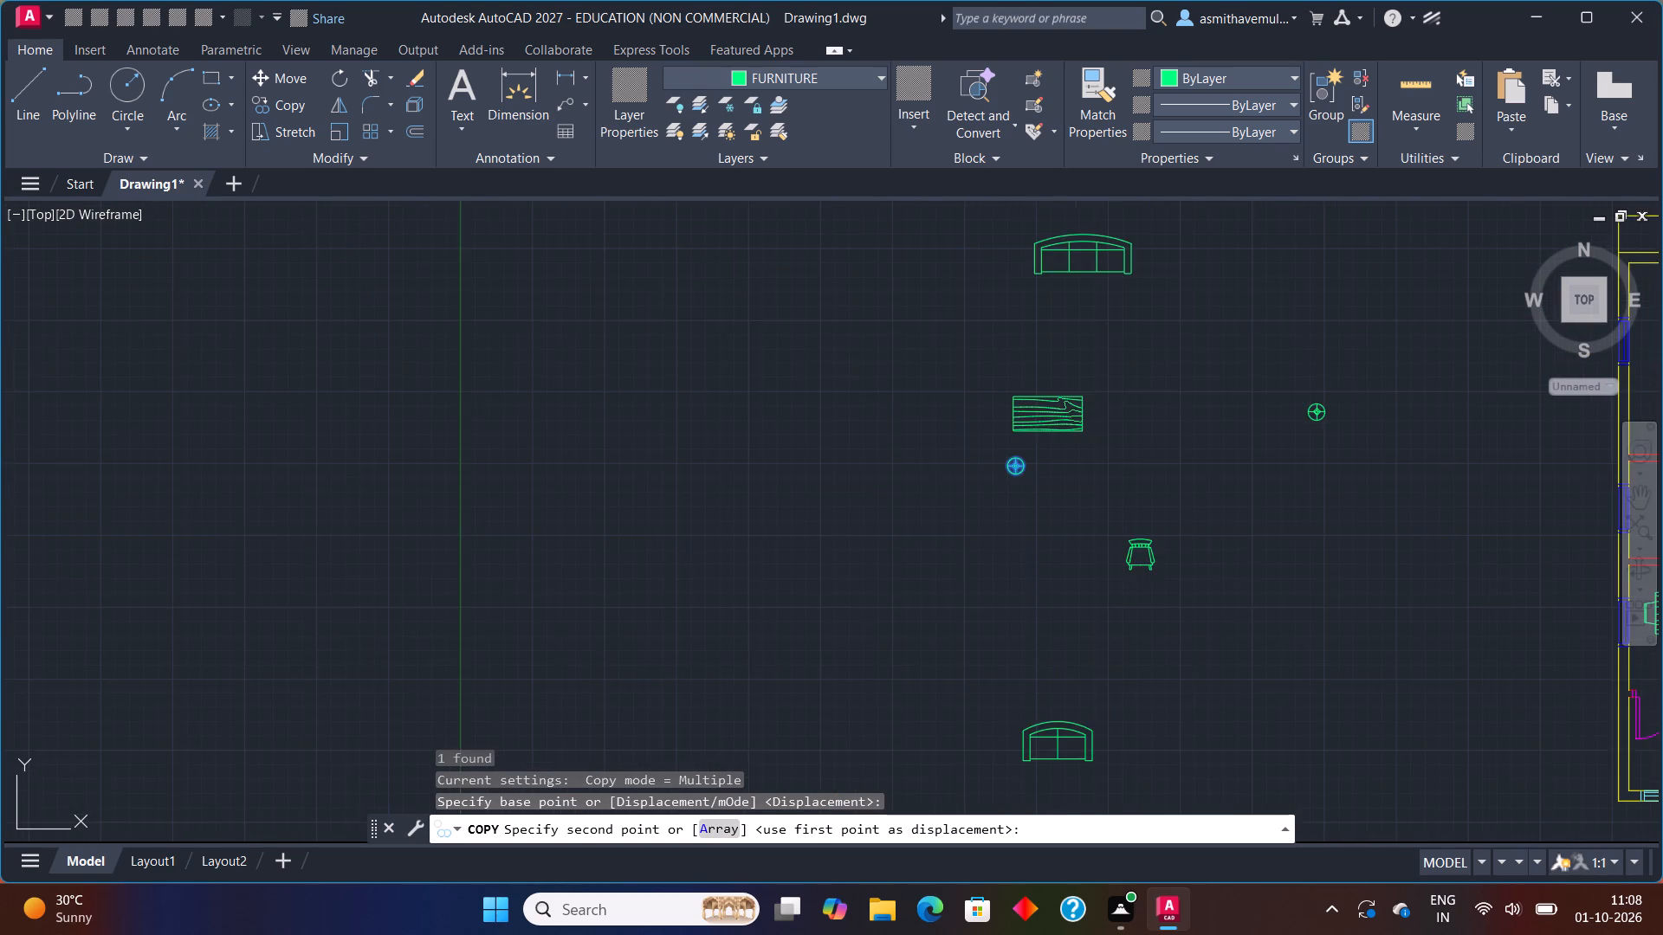
middle_click_drag(1317, 404, 633, 539)
scroll(1001, 415, "up", 1)
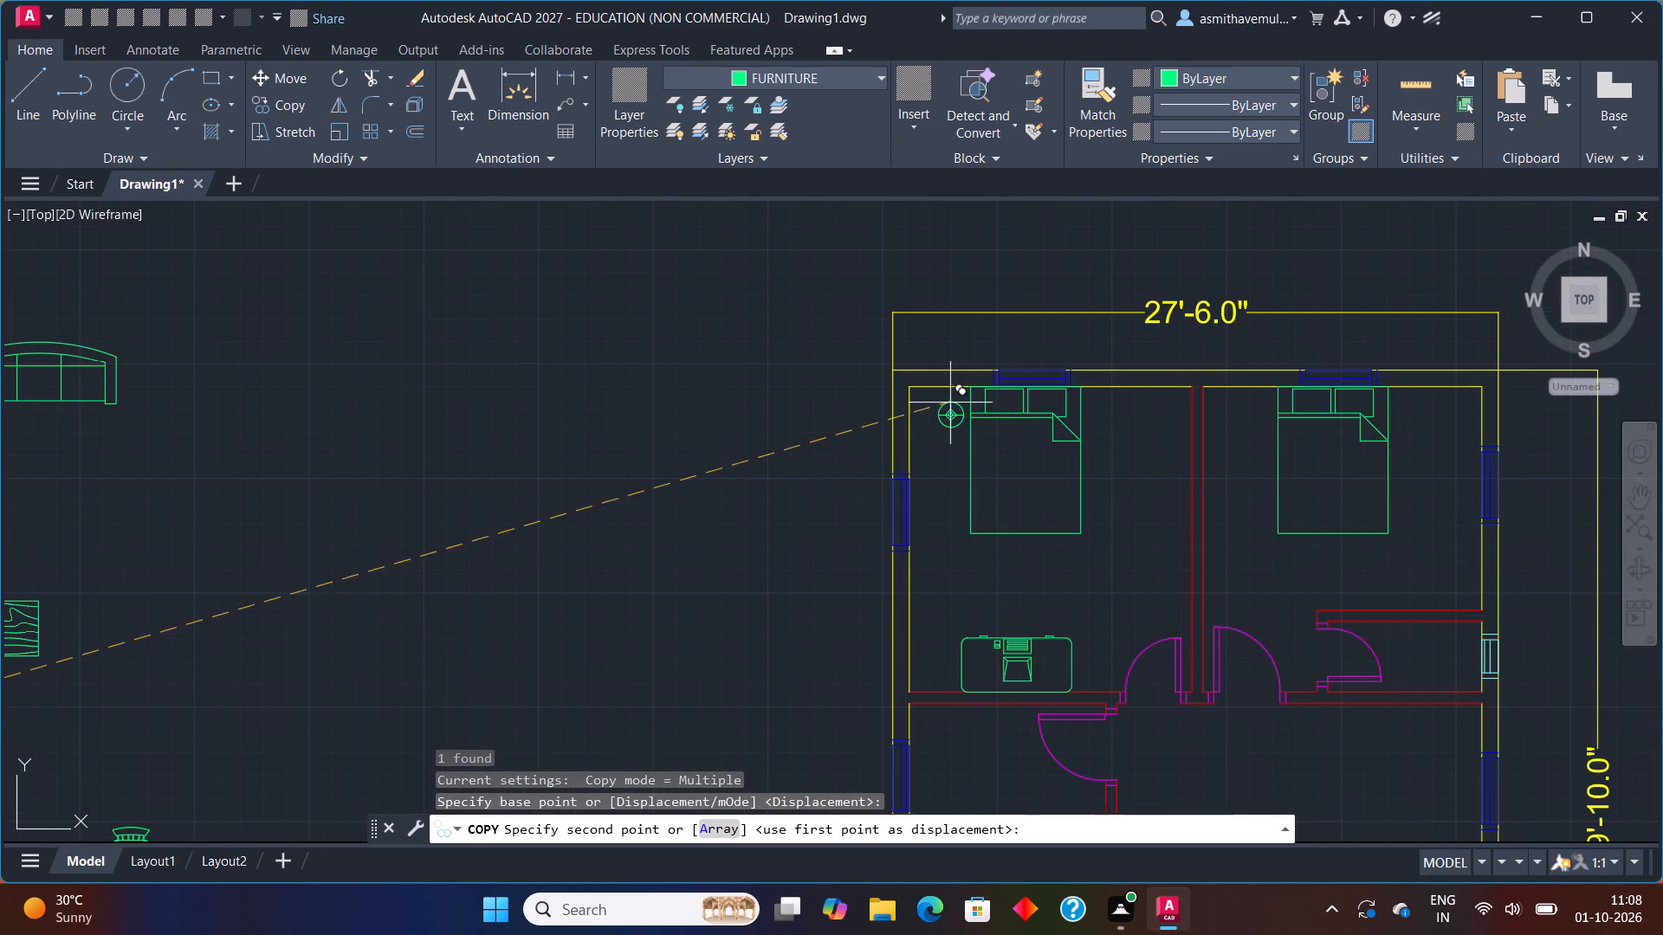
scroll(950, 403, "up", 2)
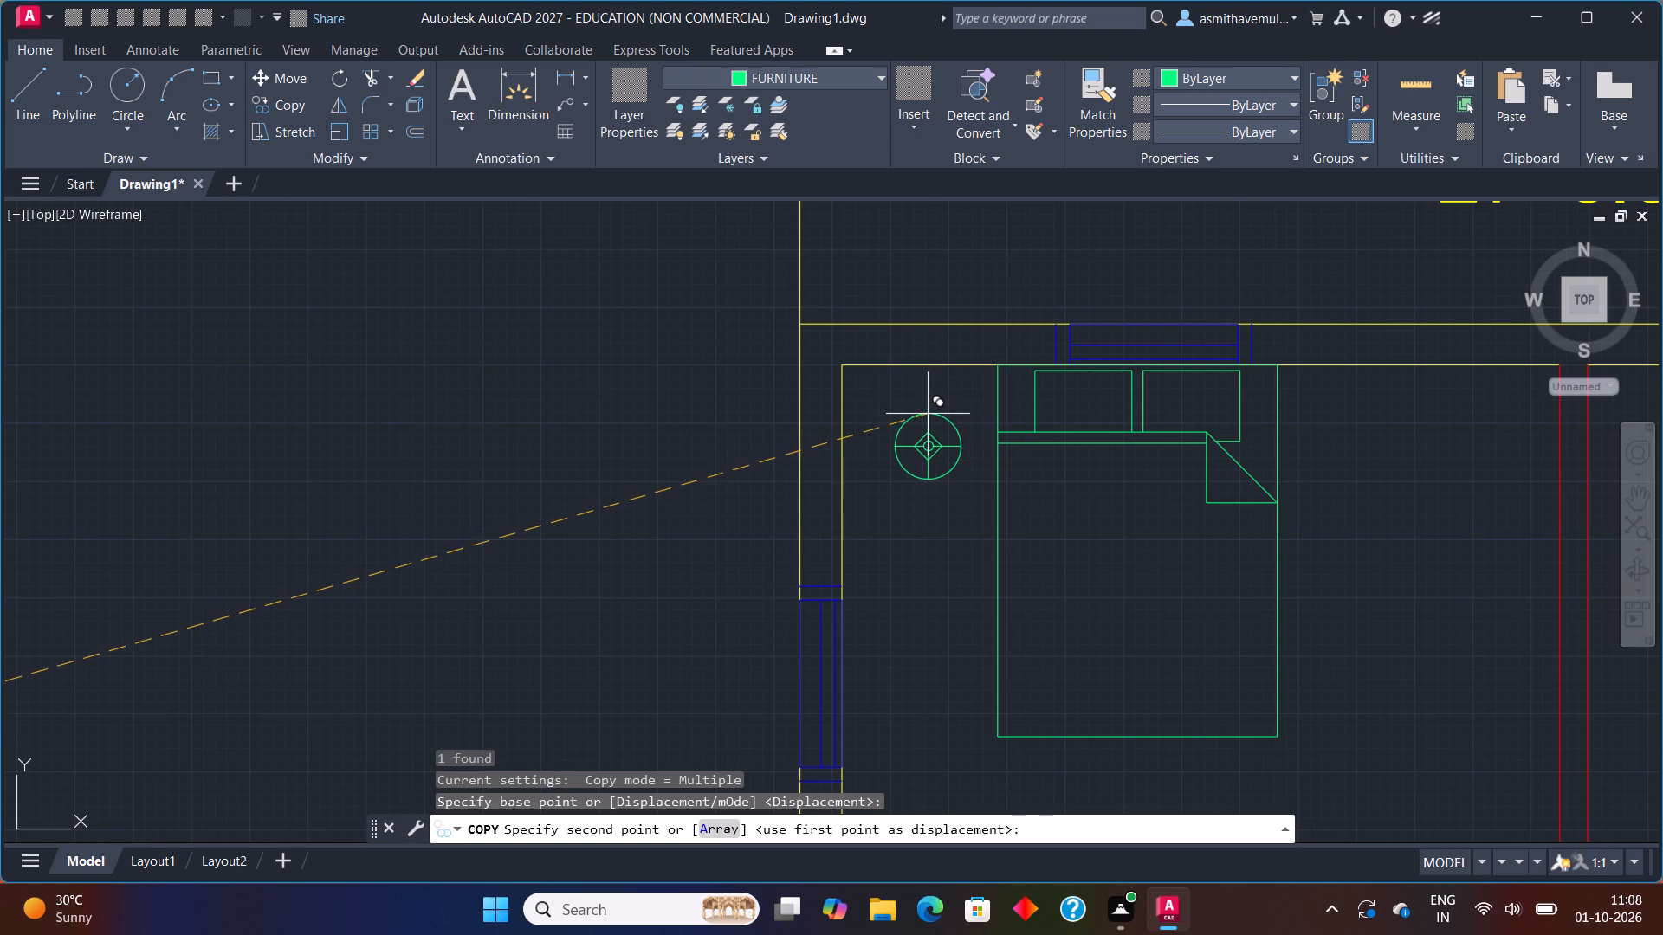
left_click(923, 416)
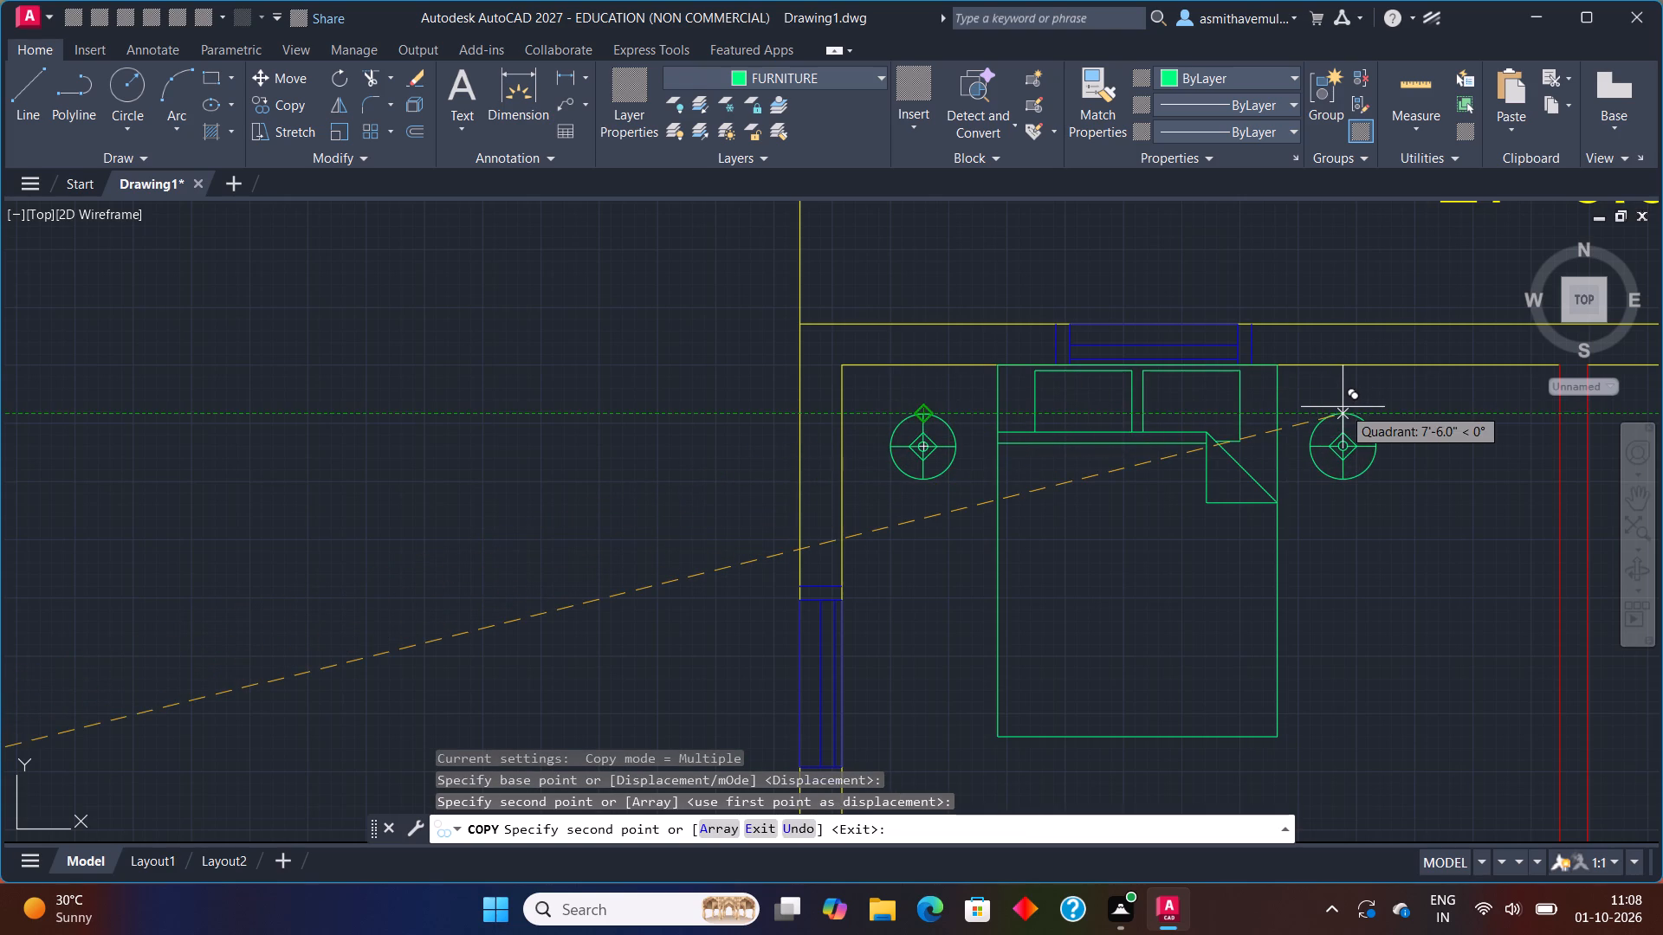
left_click(1345, 408)
Place two more copies of the round lamp block, one on each side of the northeast bedroom's bed headboard.
middle_click_drag(1397, 549, 1303, 541)
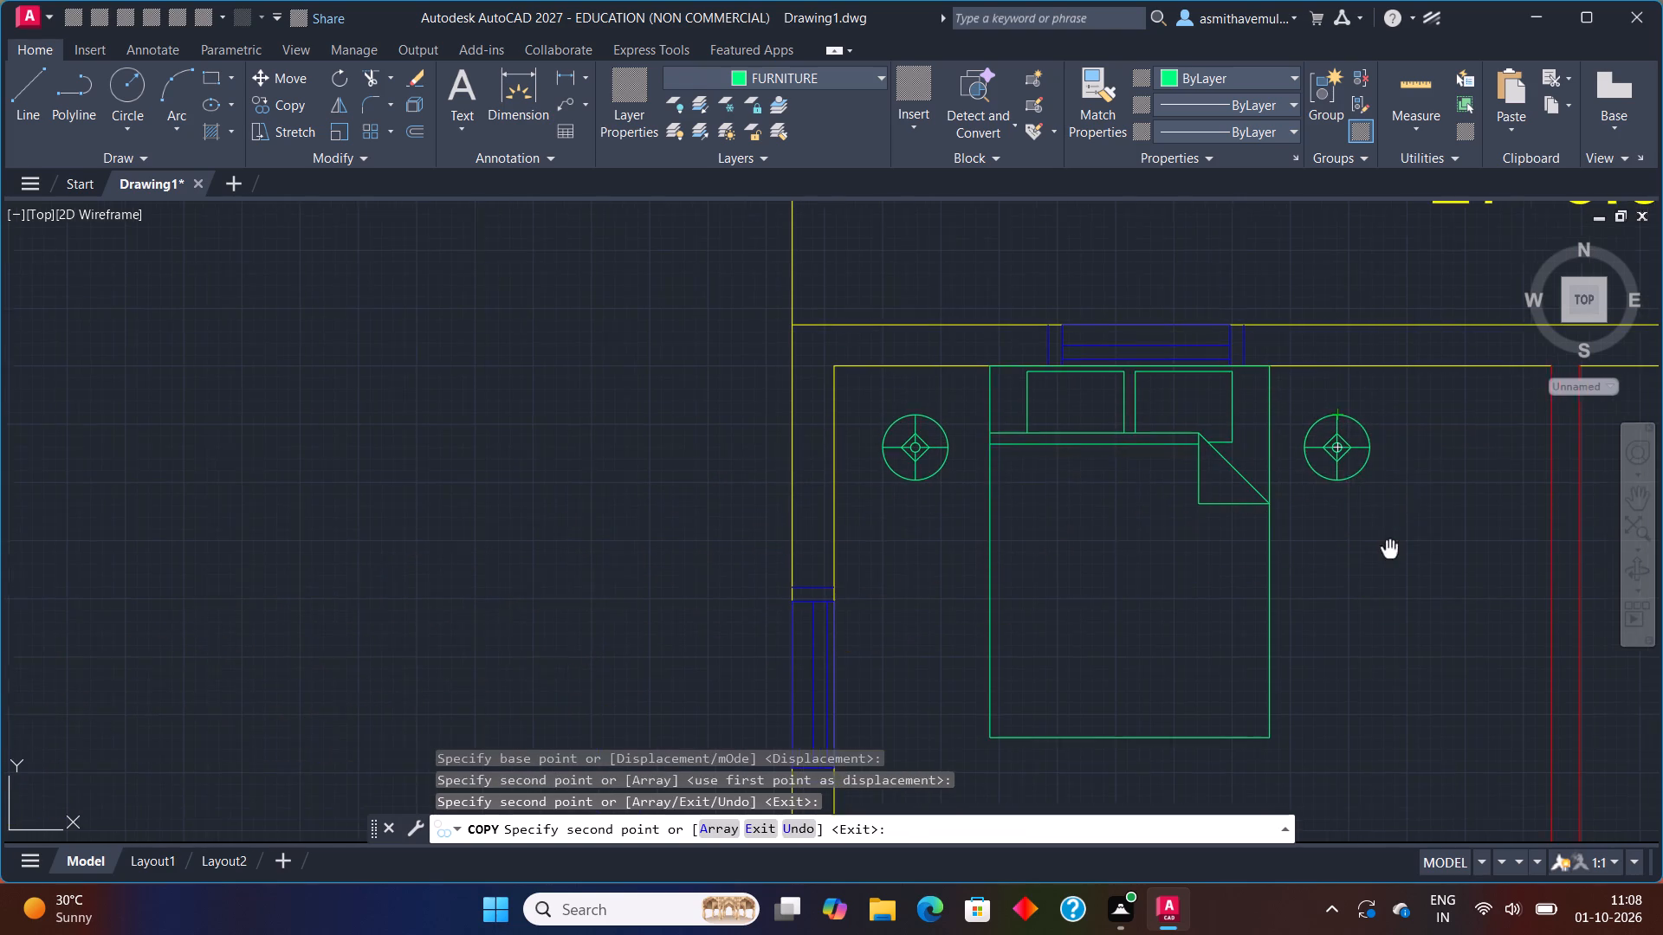
middle_click_drag(1303, 541, 592, 539)
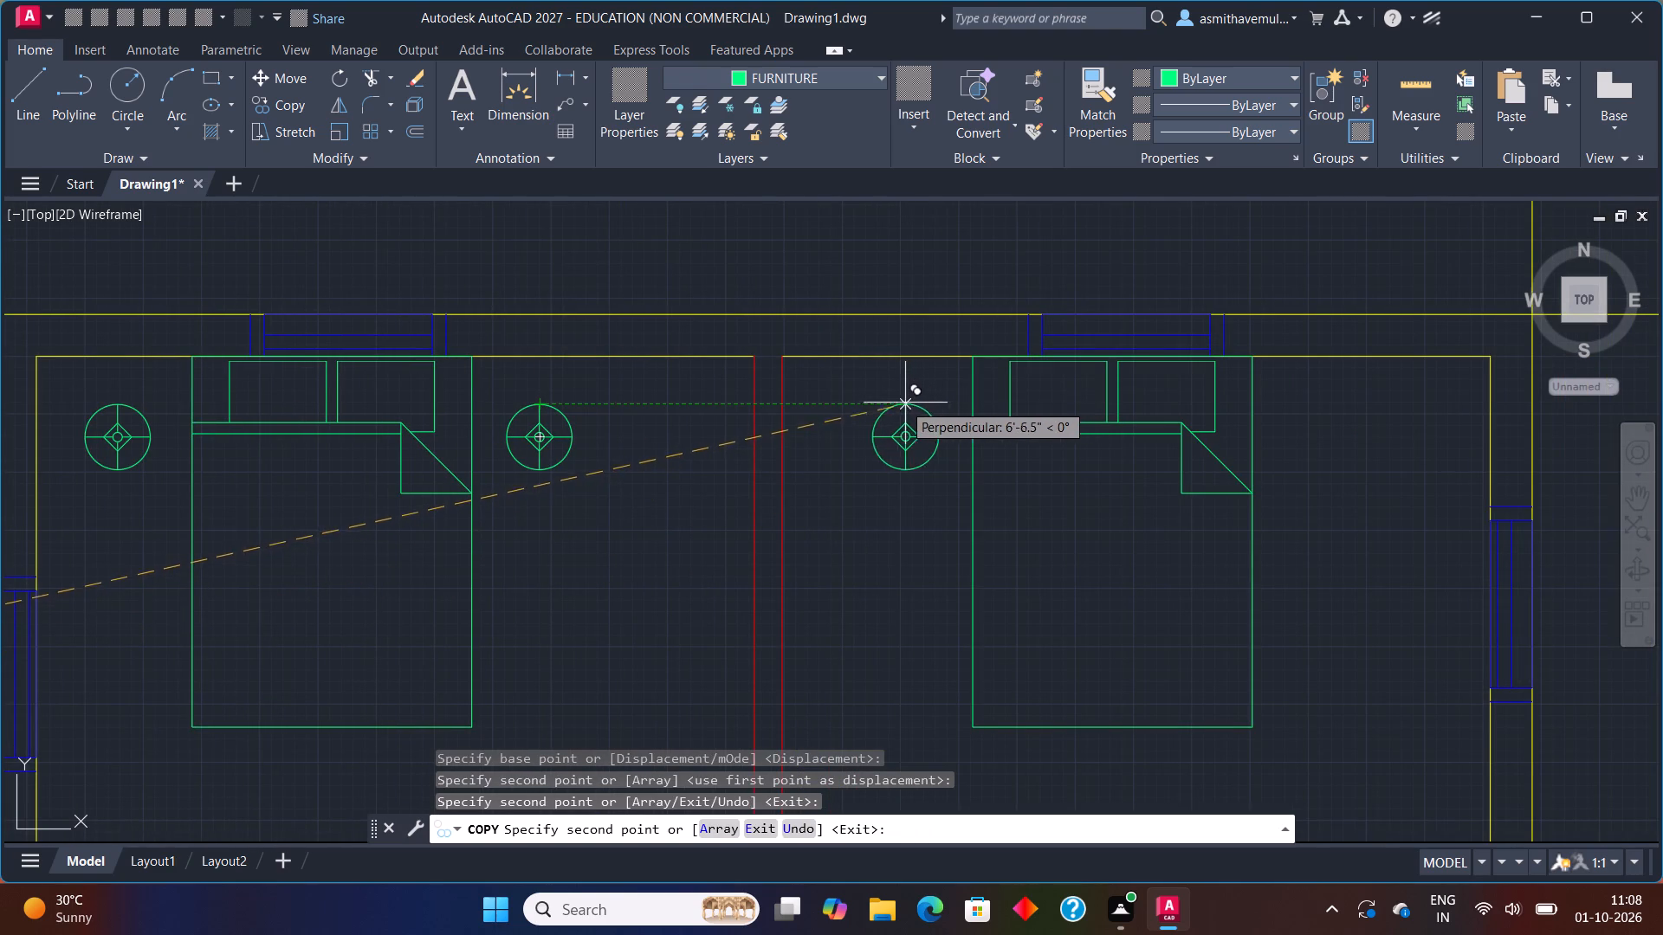
left_click(889, 388)
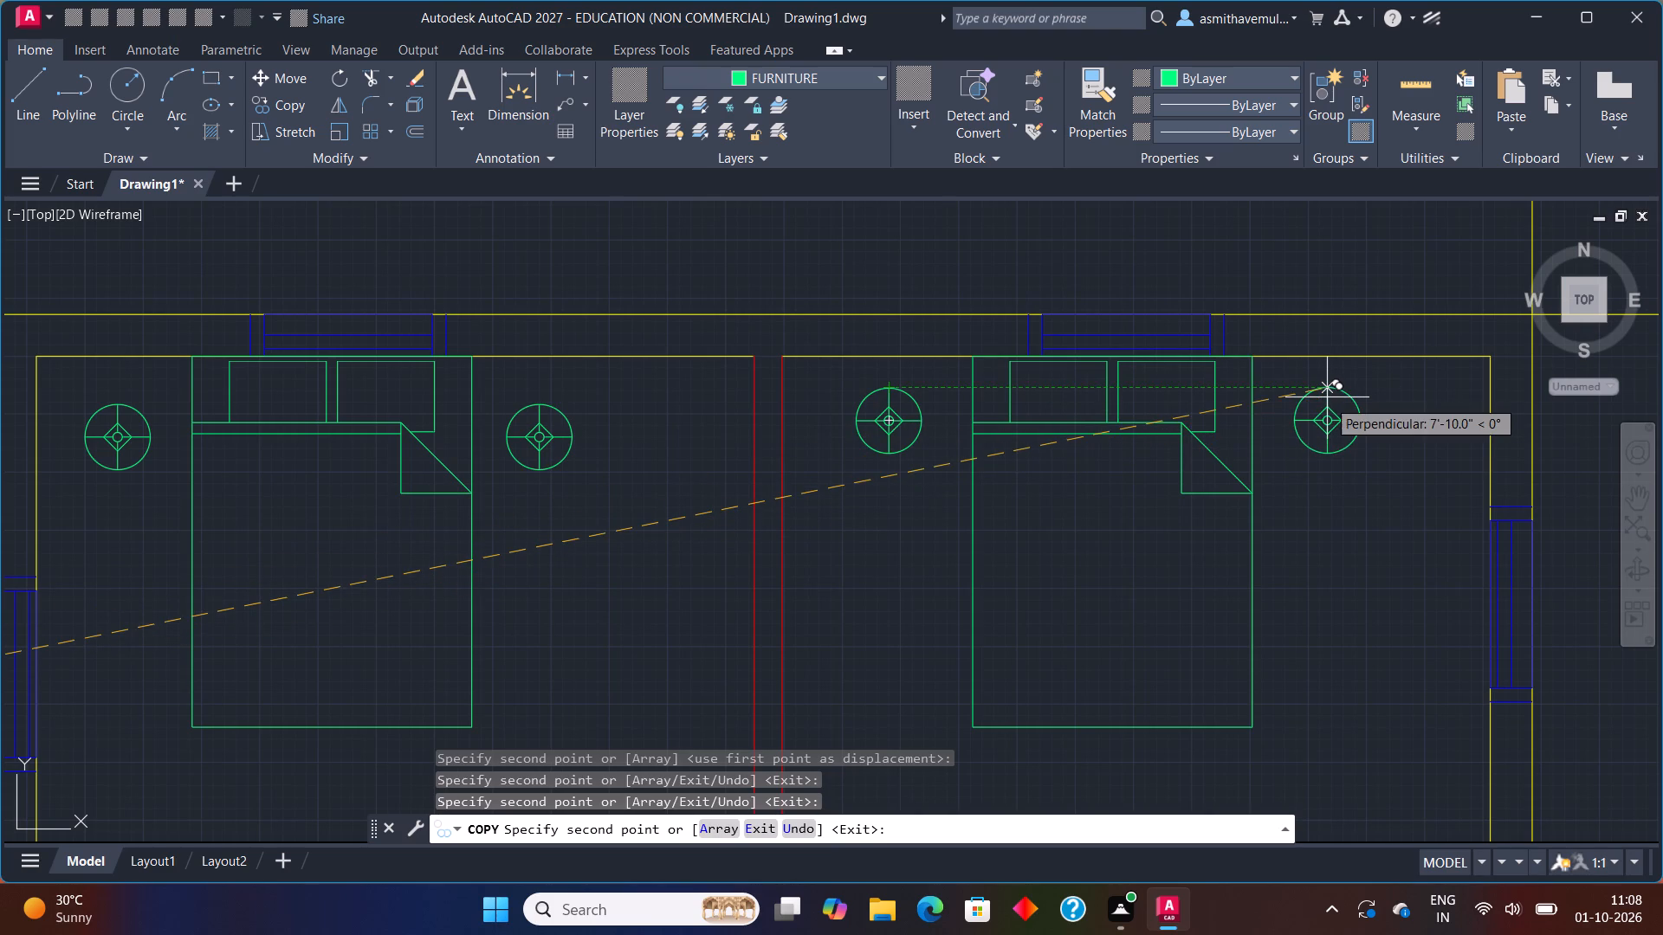
left_click(1327, 399)
Place copies of the round lamp block on both sides of the southeast bedroom's bed headboard and end the Copy command.
scroll(1166, 537, "down", 3)
middle_click_drag(1160, 622, 1162, 325)
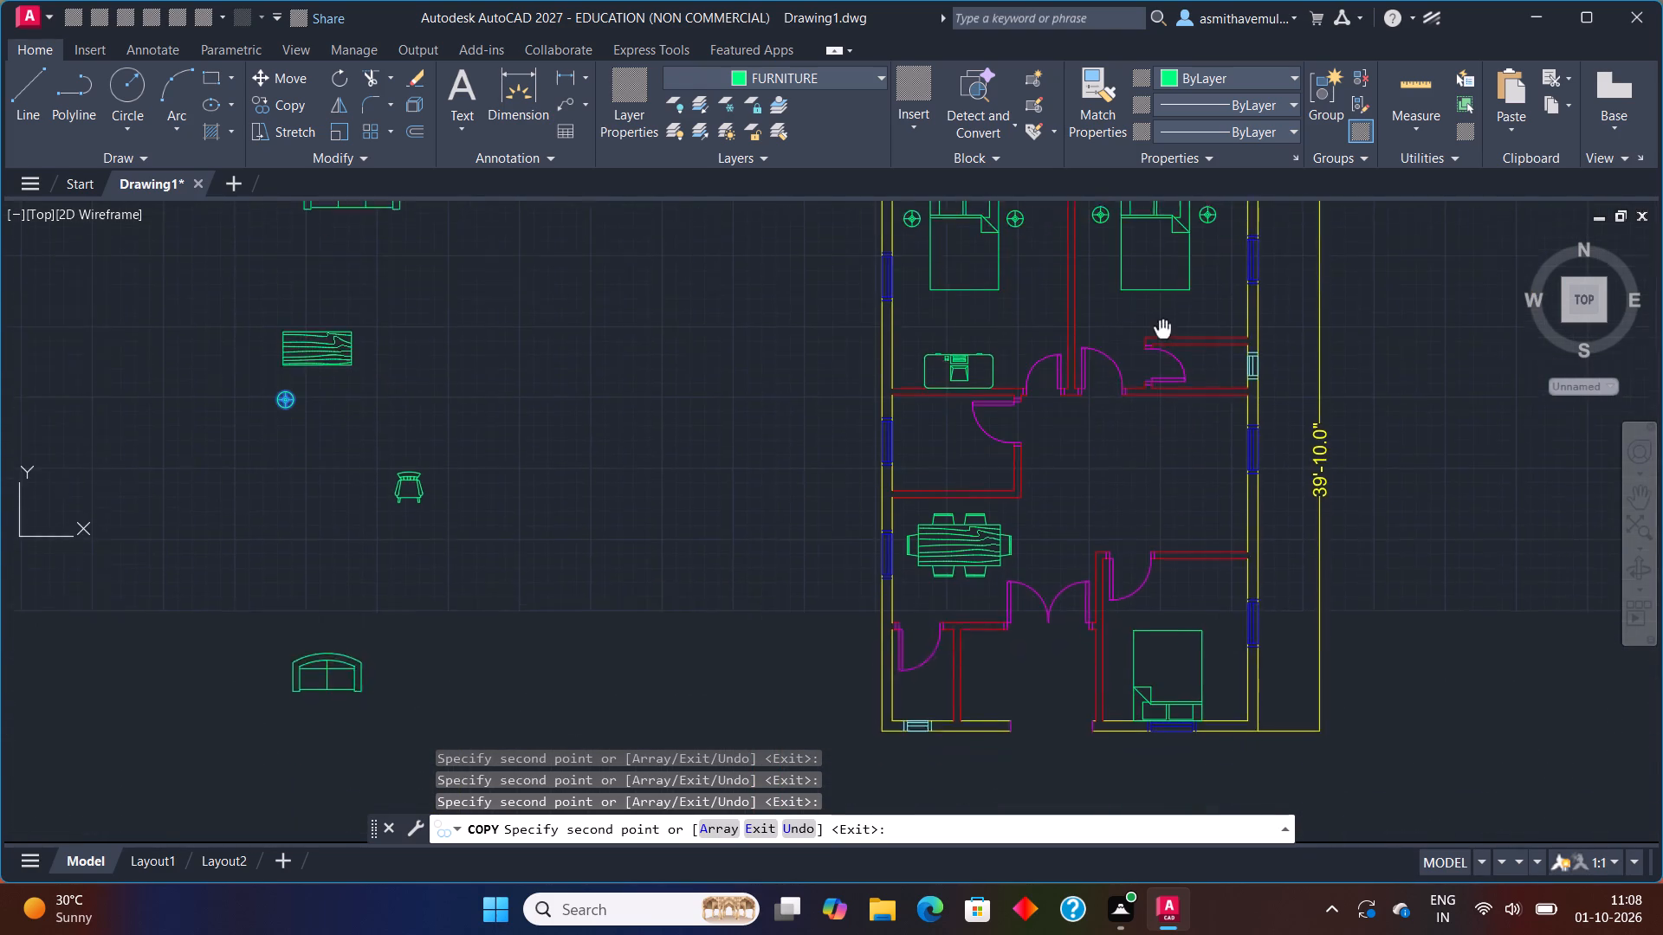
middle_click_drag(1162, 325, 1165, 277)
scroll(1078, 742, "up", 1)
scroll(1105, 667, "up", 2)
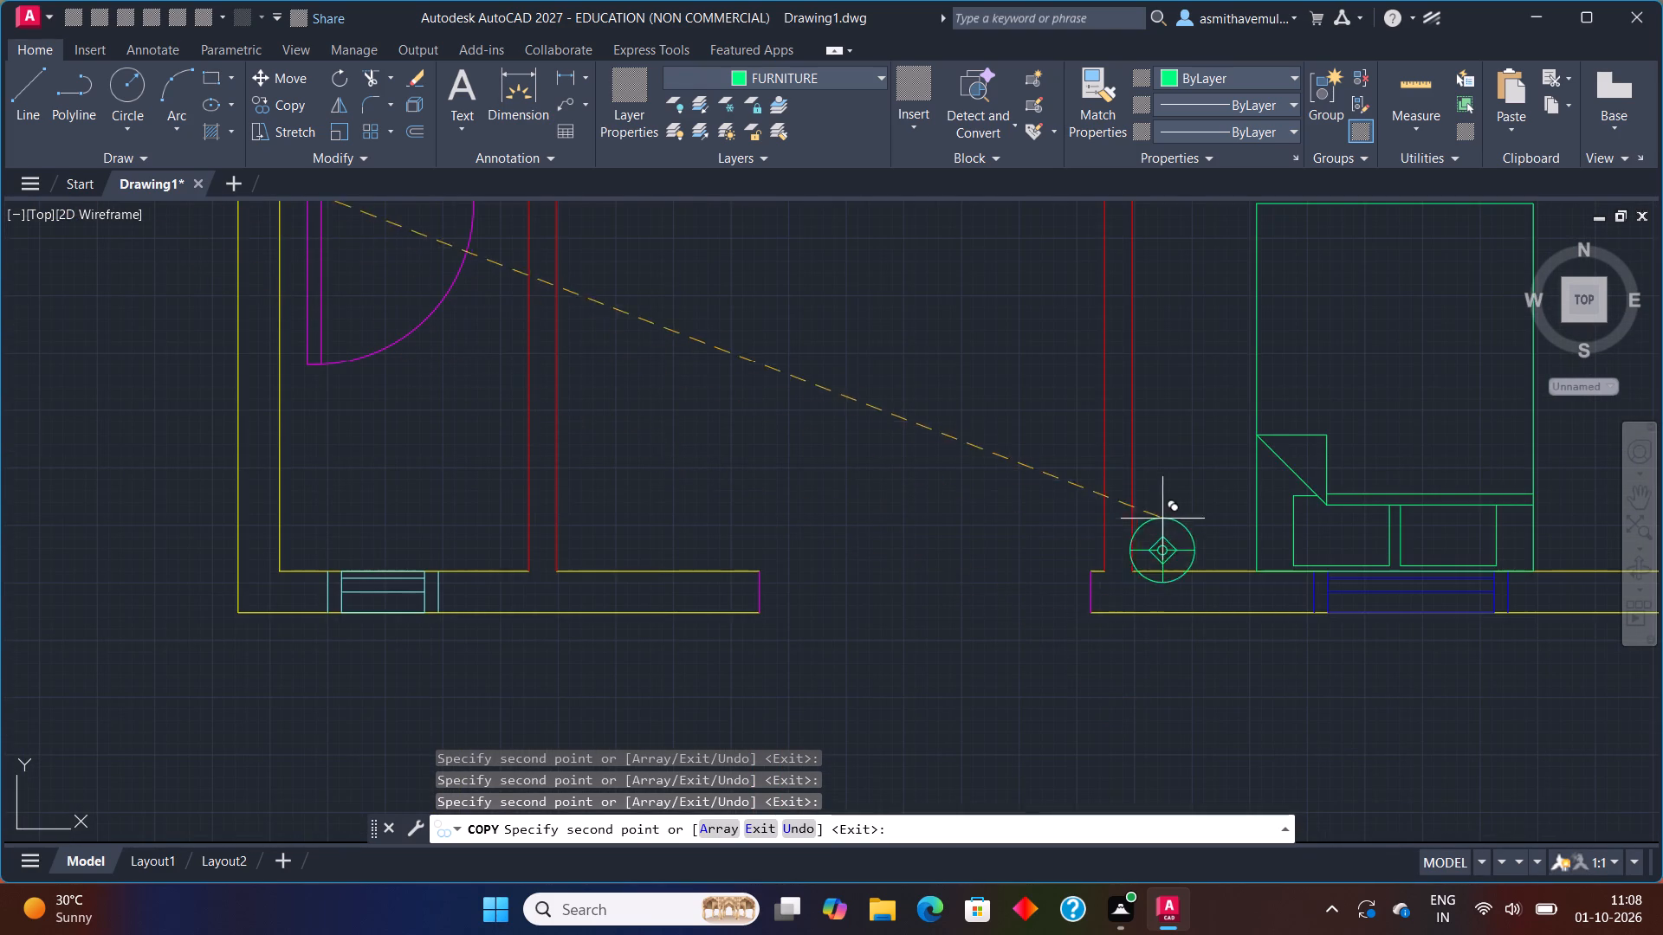
left_click(1194, 454)
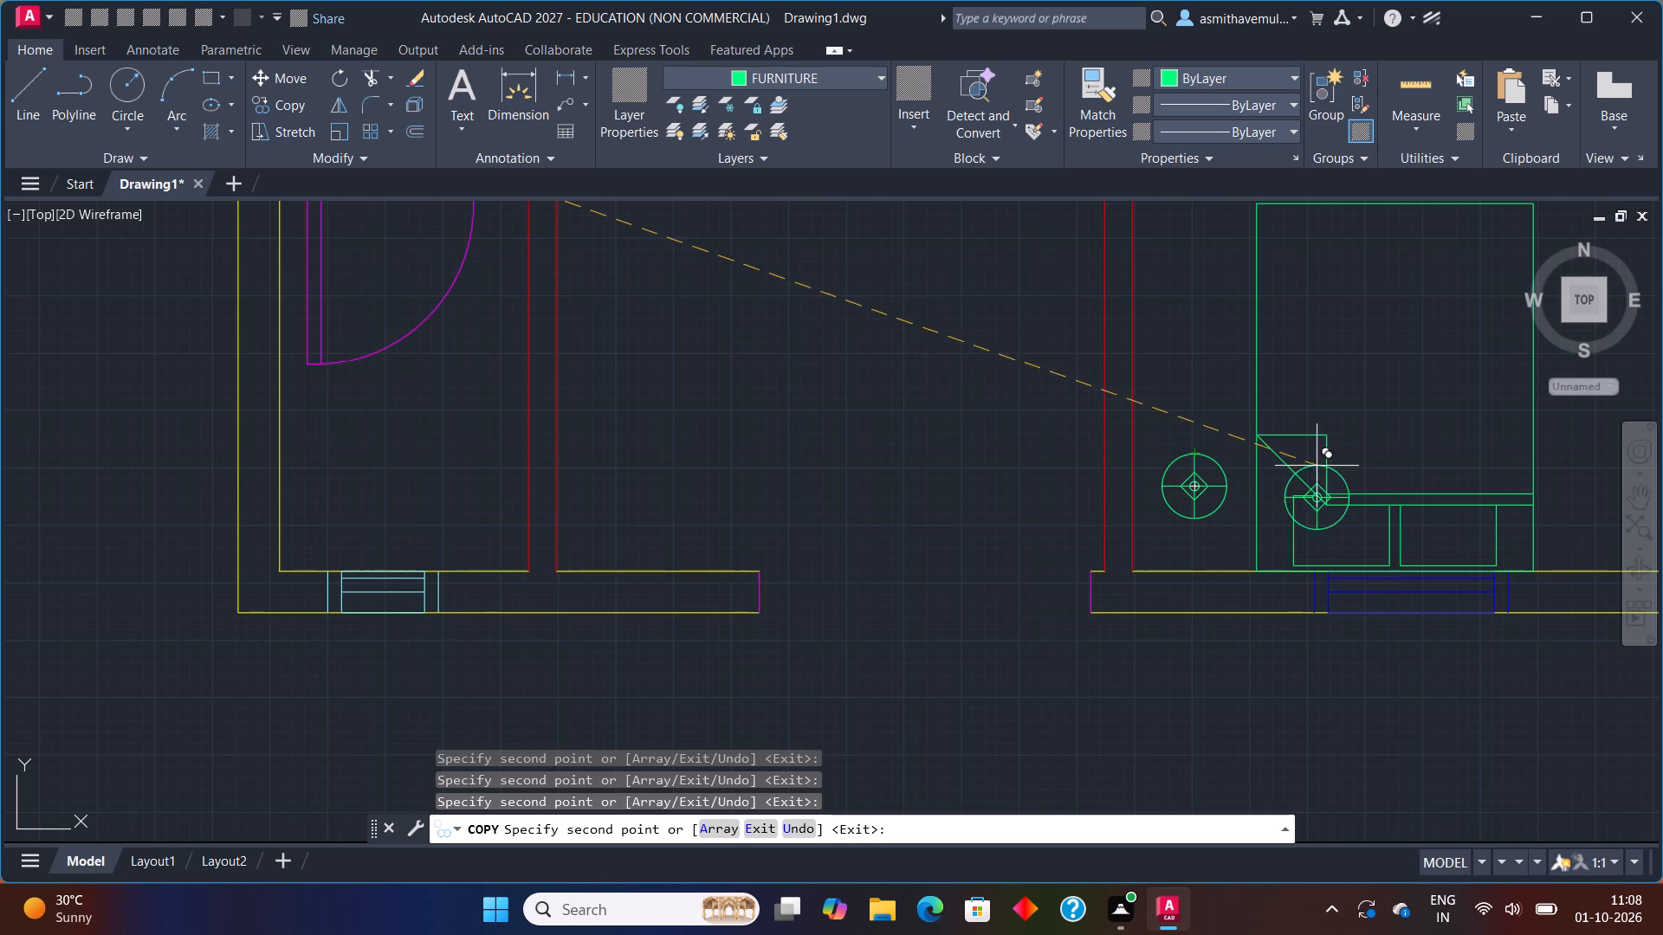
middle_click_drag(1343, 470, 712, 481)
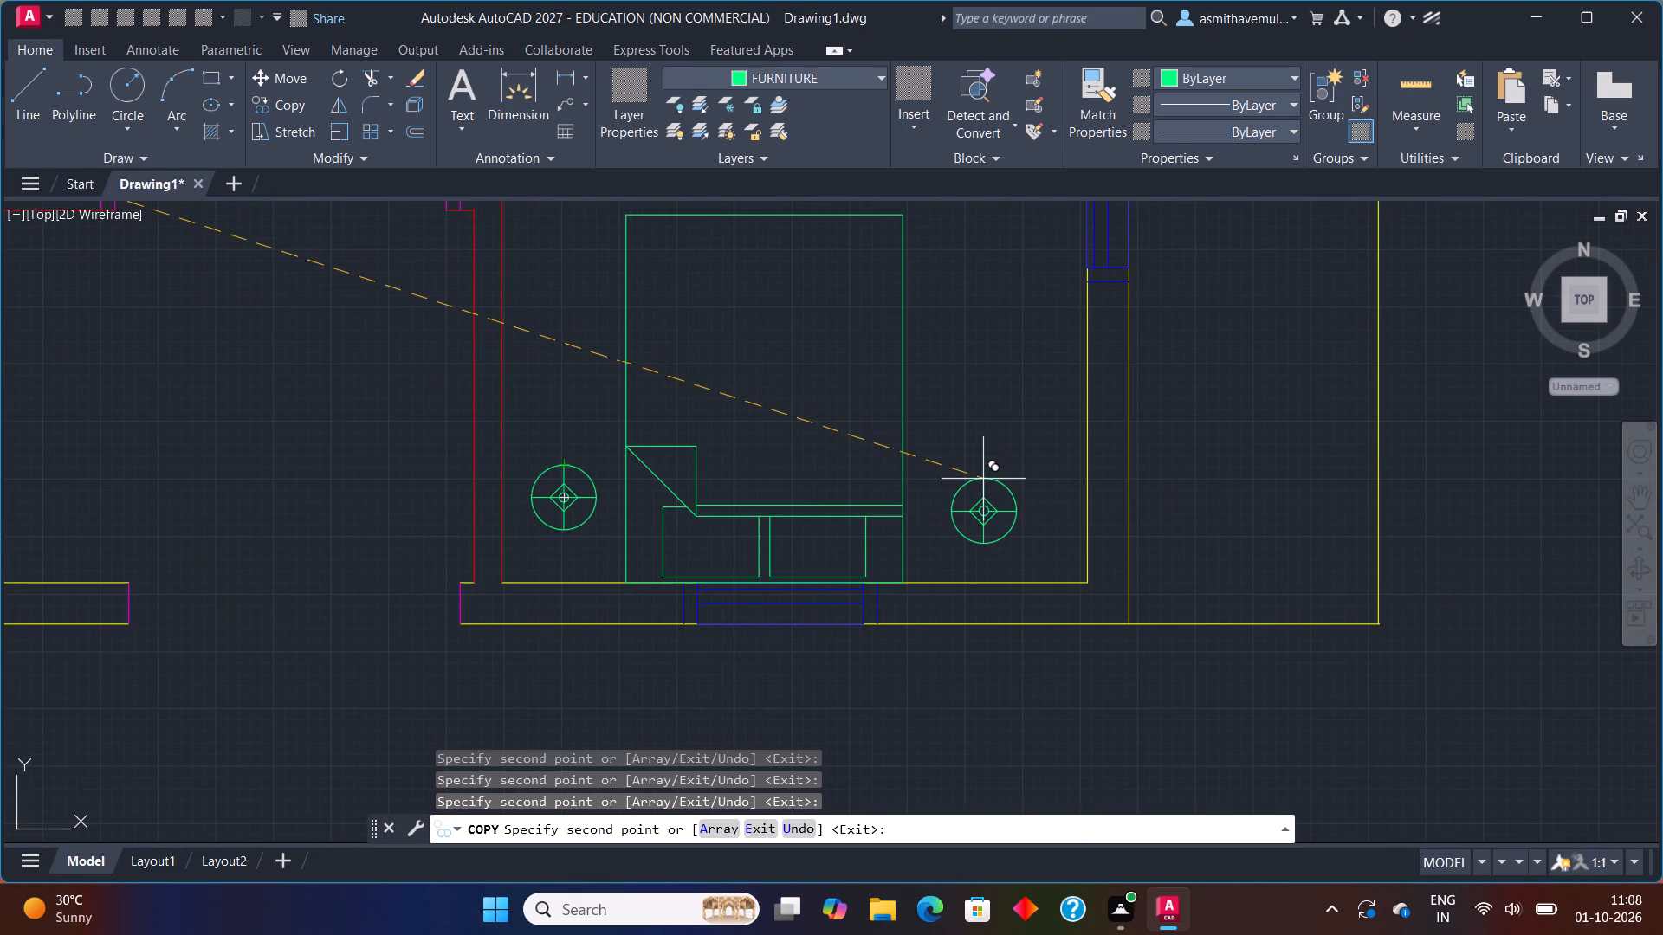
left_click(983, 474)
key("Escape")
Move the single chair from the space west of the plan to the north side of the desk in the northwest bedroom.
scroll(636, 497, "down", 2)
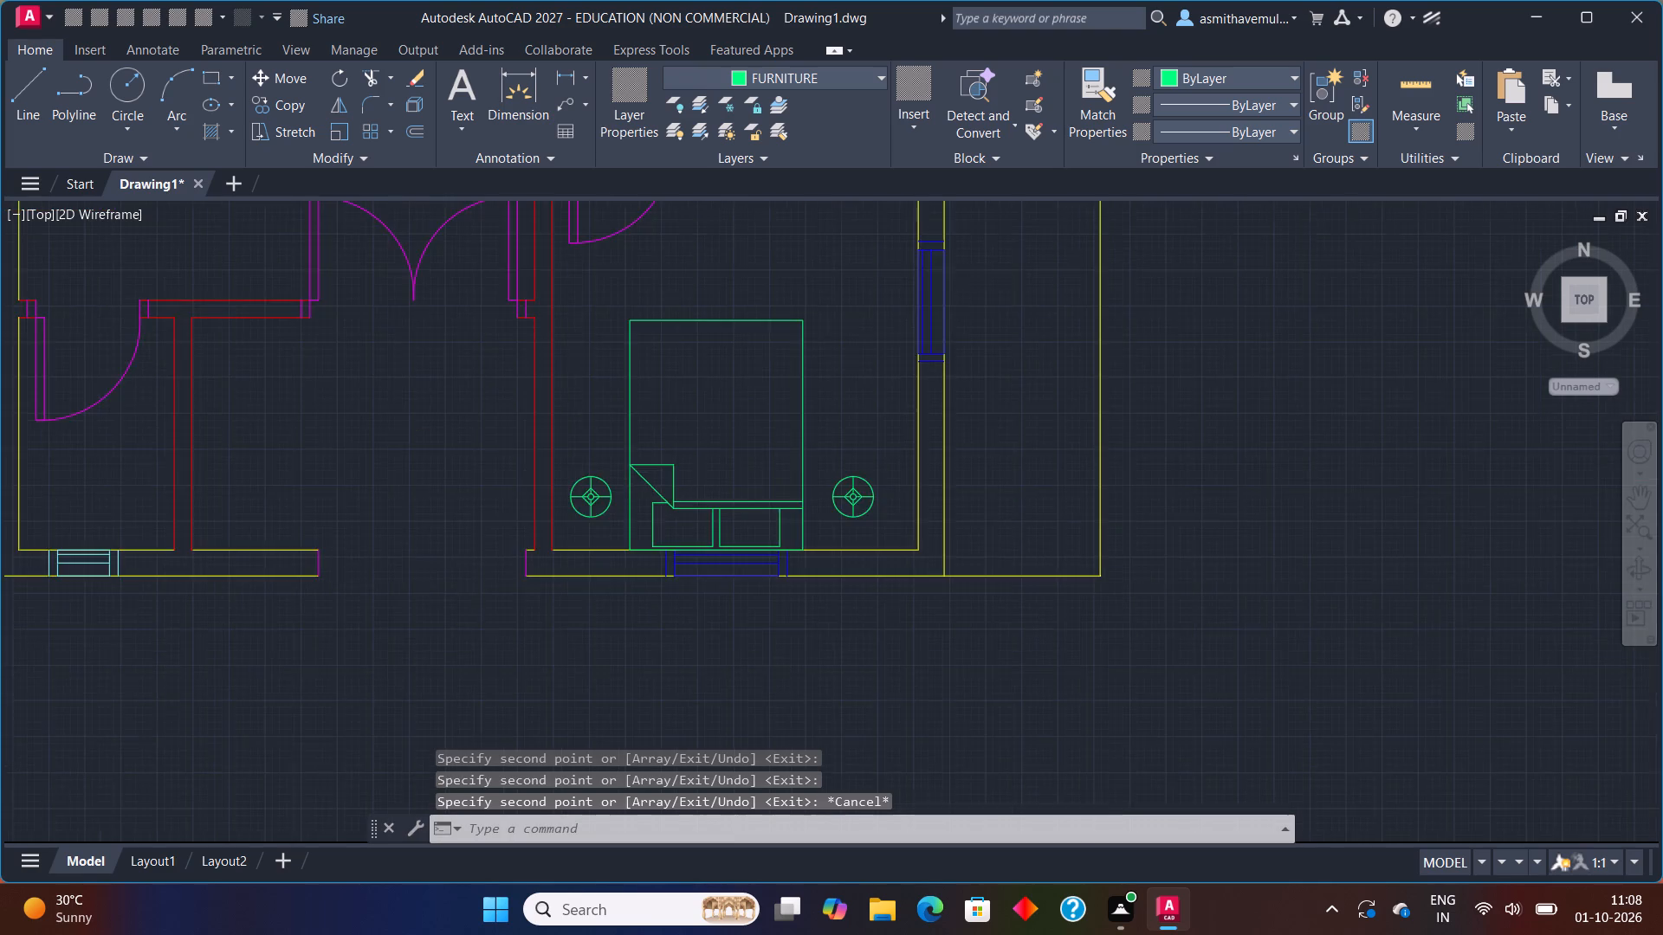
middle_click_drag(624, 502, 747, 572)
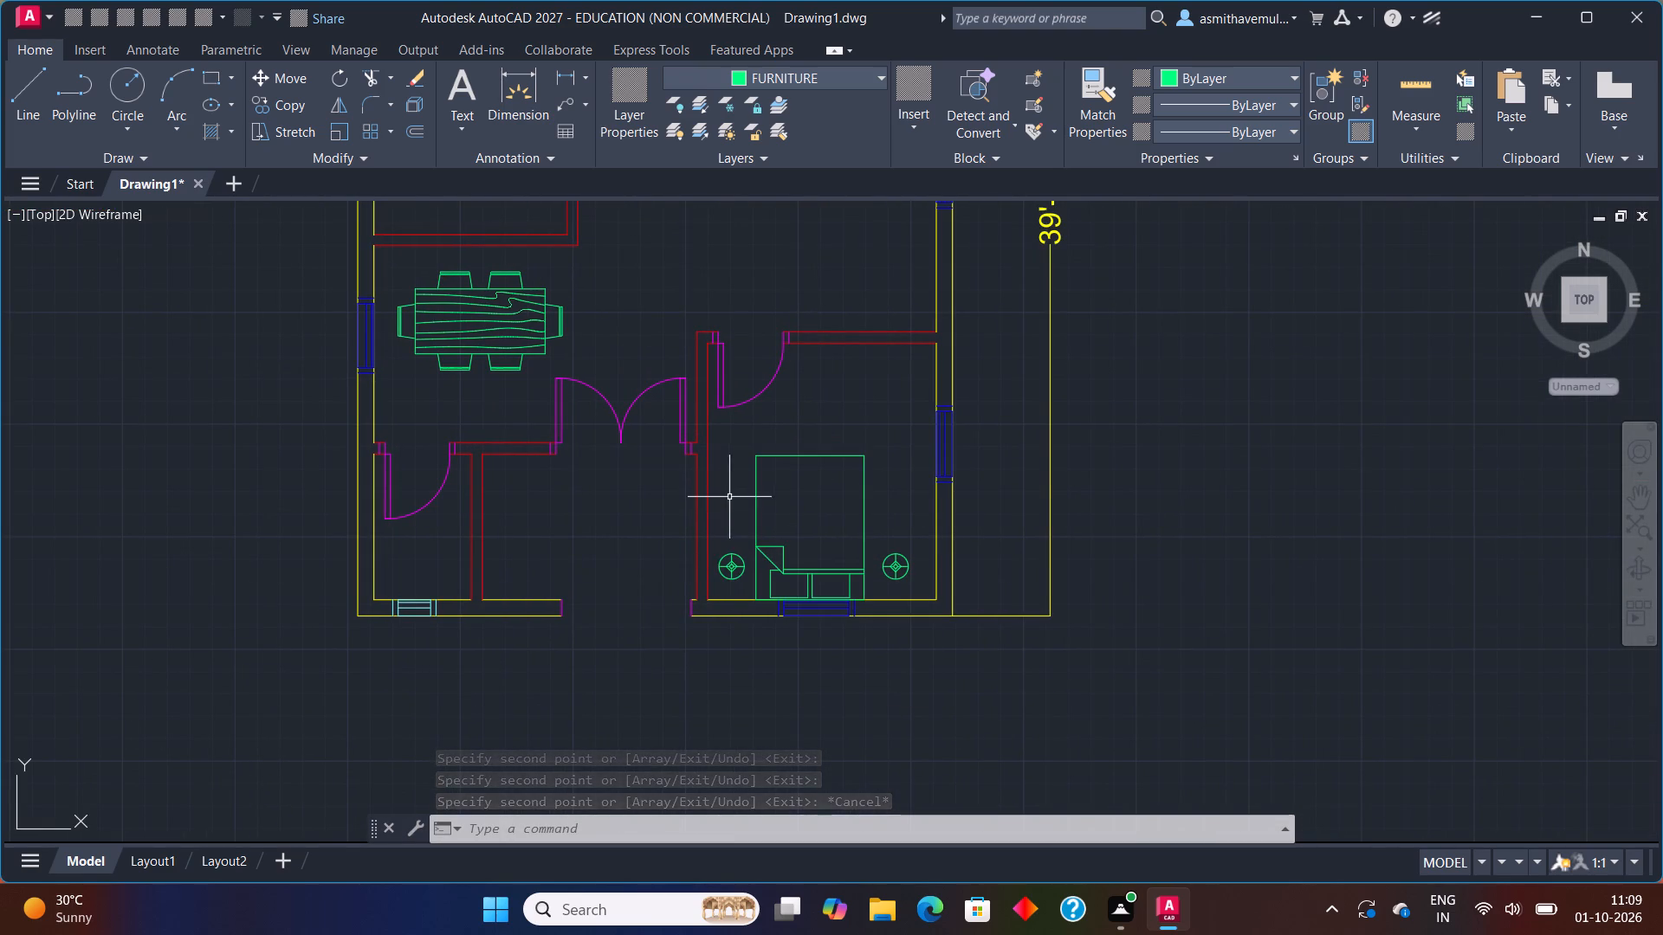
scroll(626, 432, "down", 2)
middle_click_drag(613, 341, 662, 443)
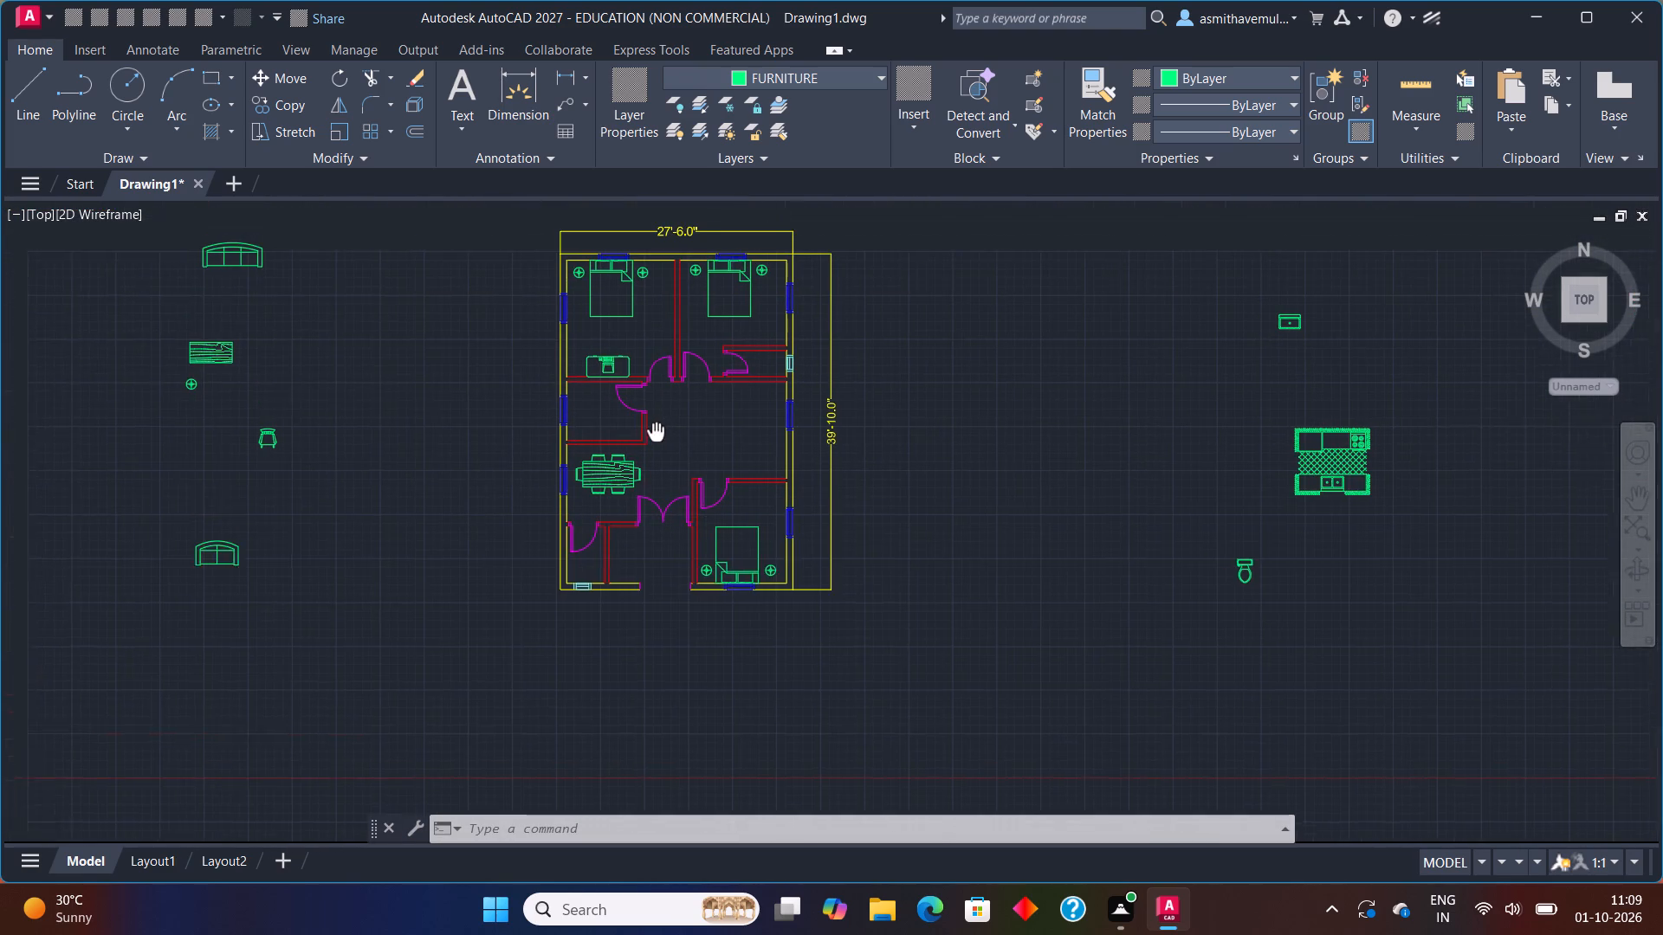
middle_click_drag(662, 443, 663, 446)
scroll(650, 407, "up", 1)
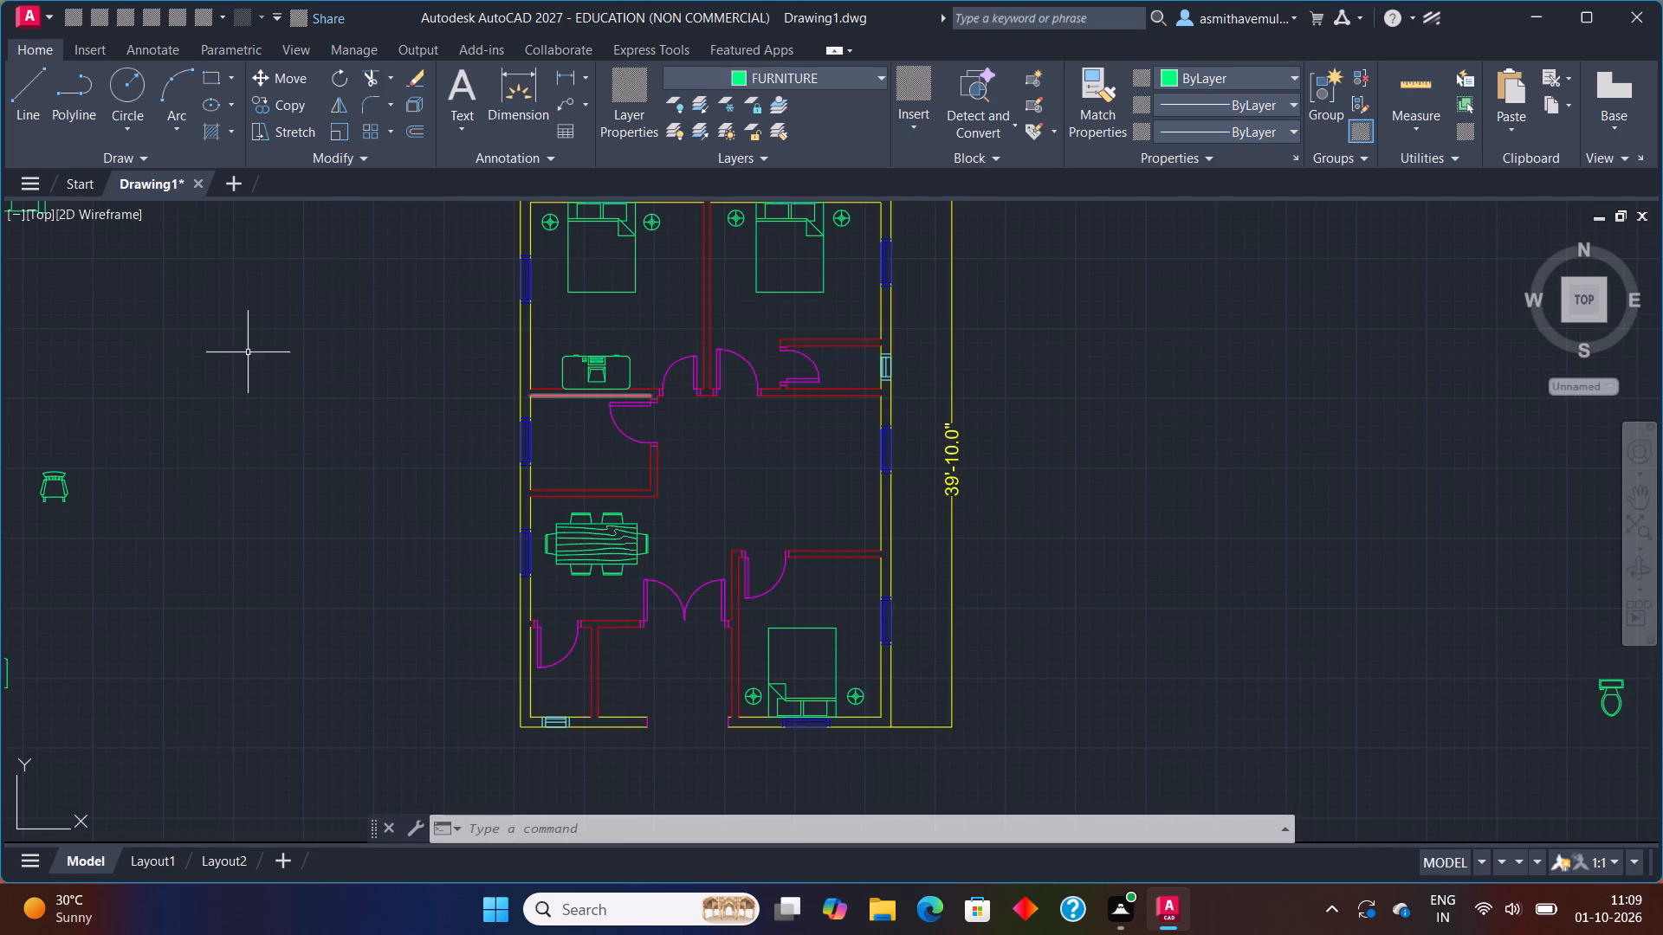
left_click(43, 478)
key("m")
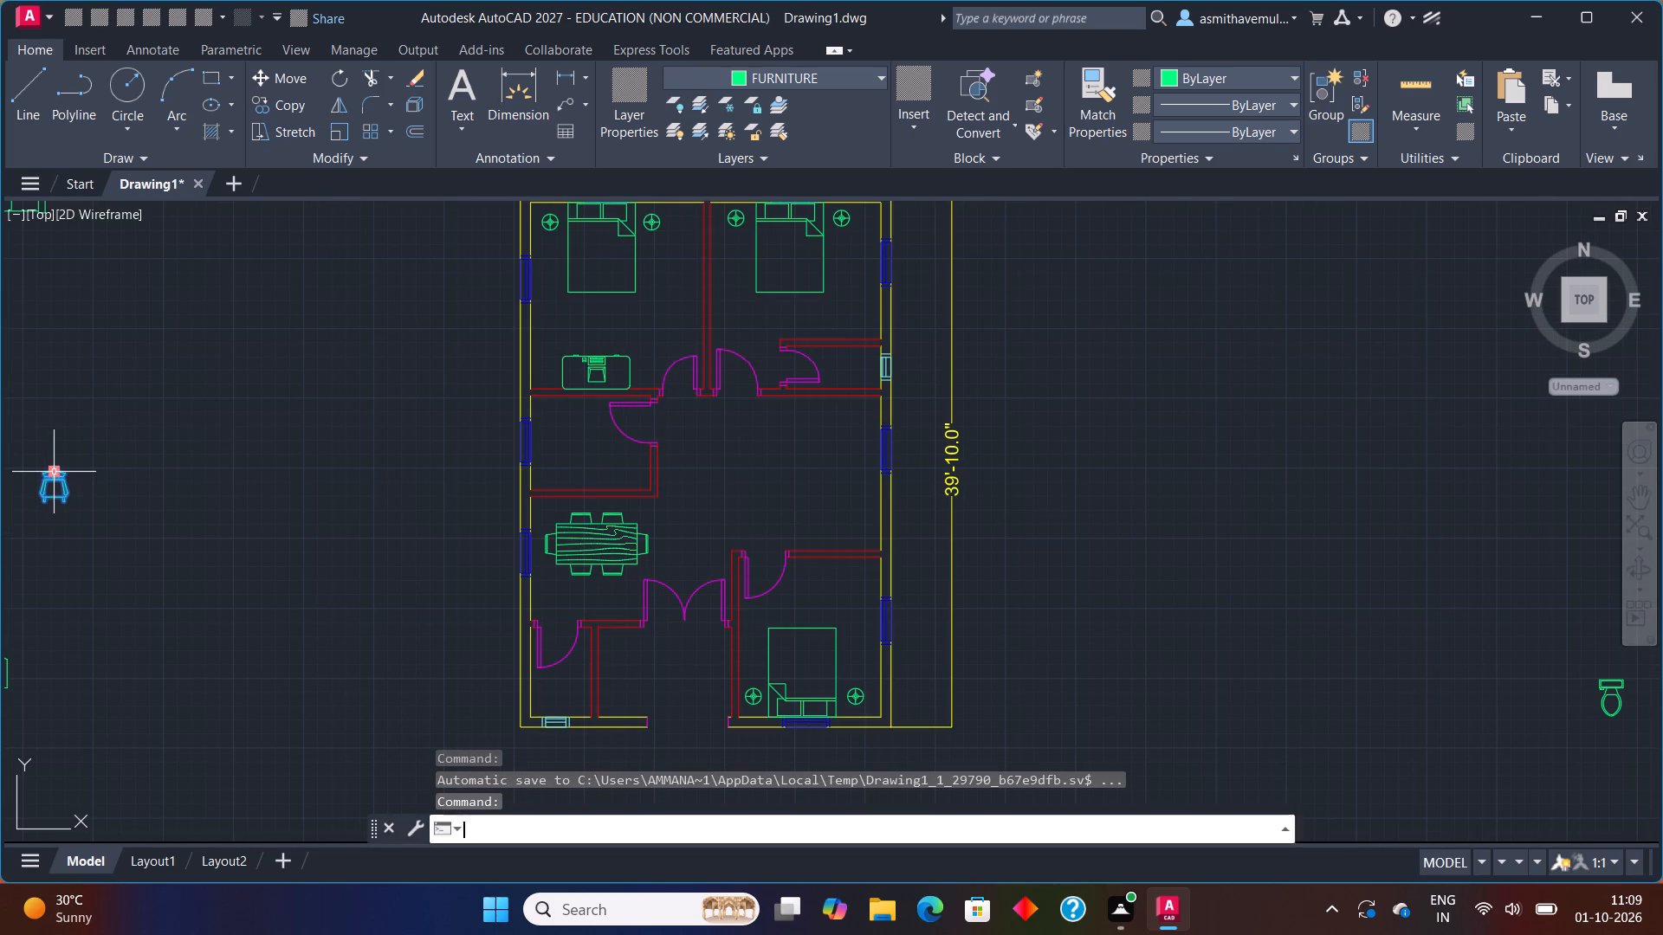
key("Return")
scroll(52, 517, "up", 2)
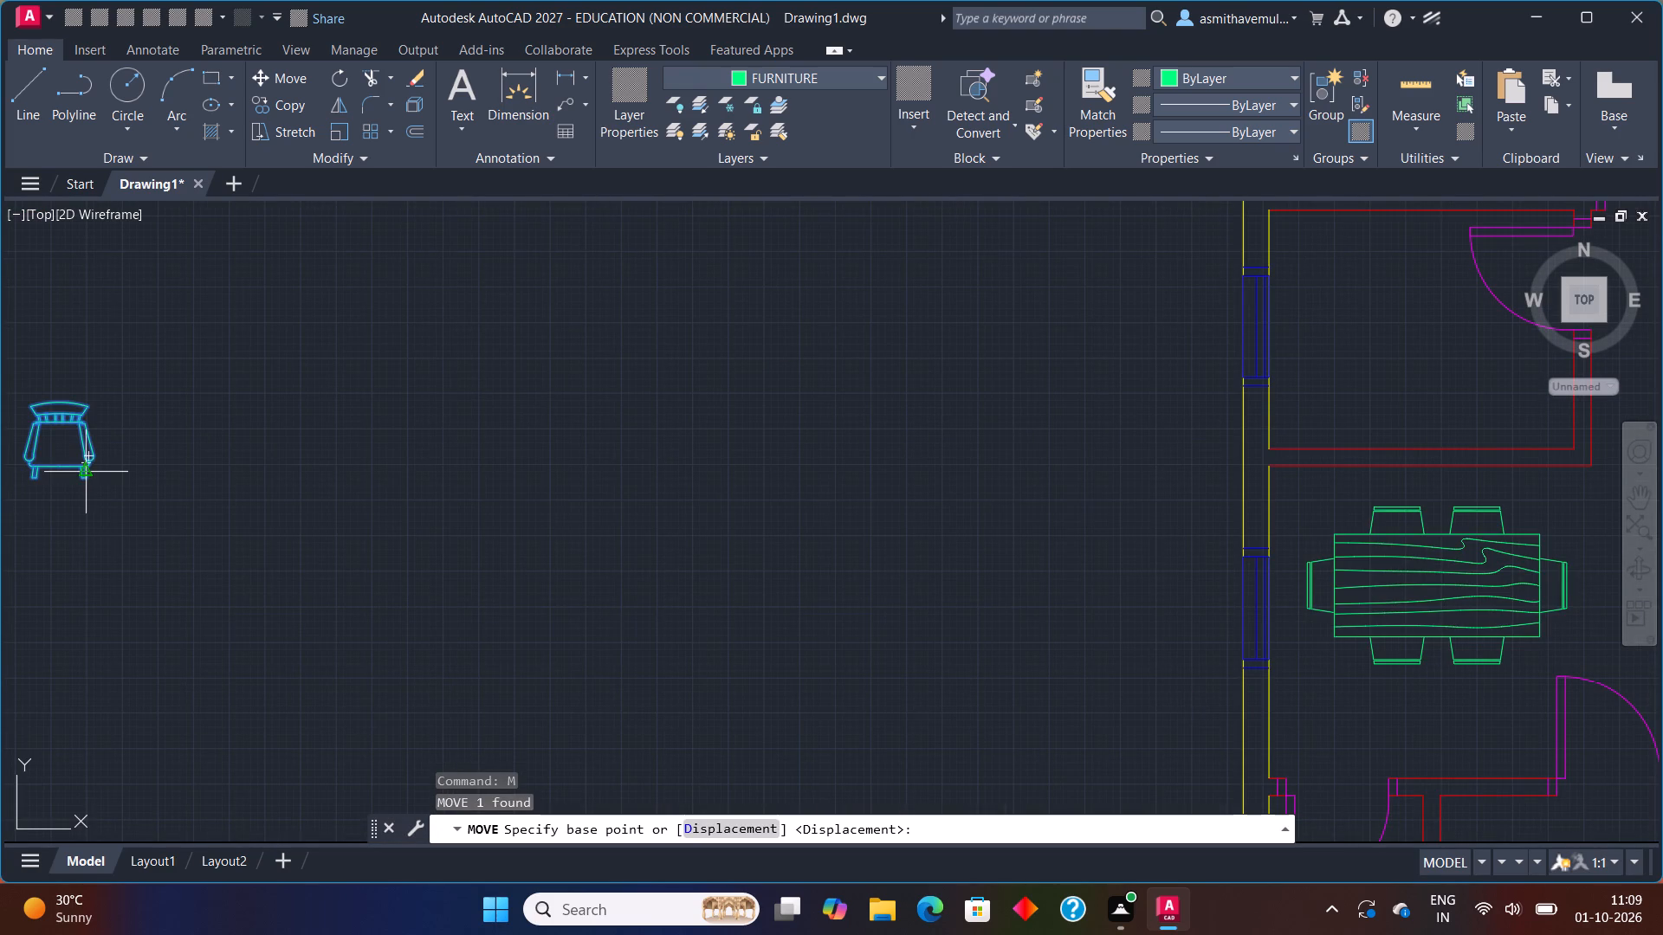
left_click_drag(87, 469, 128, 451)
scroll(1185, 402, "down", 2)
middle_click_drag(1318, 400, 980, 581)
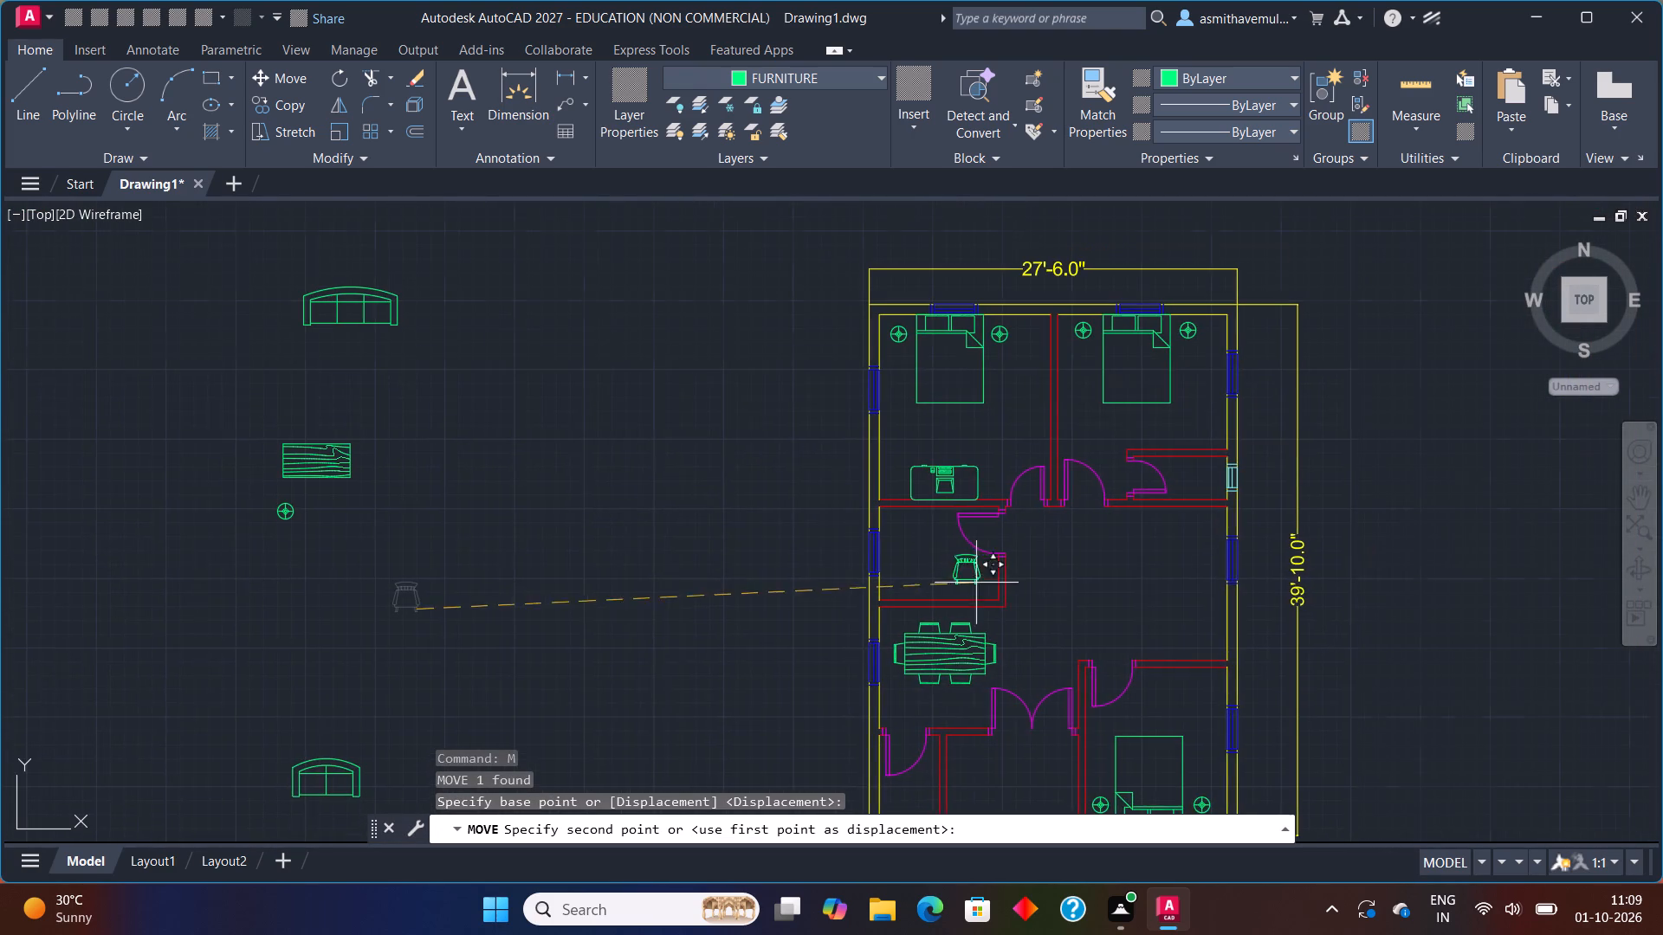
scroll(926, 500, "up", 2)
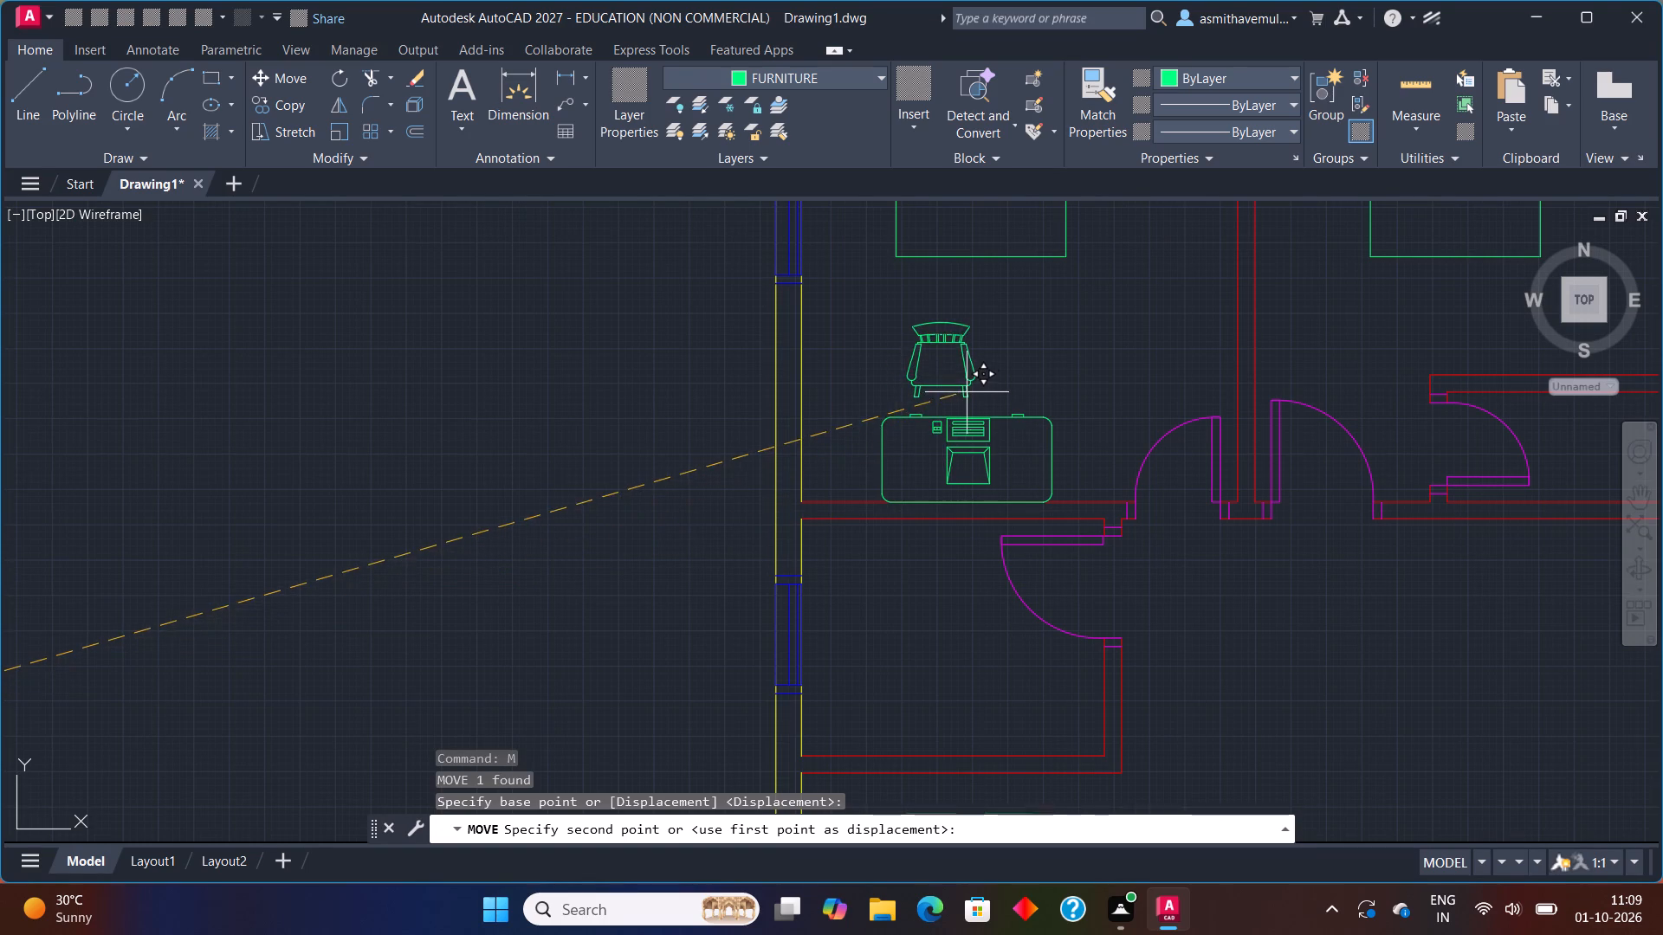
scroll(976, 387, "up", 1)
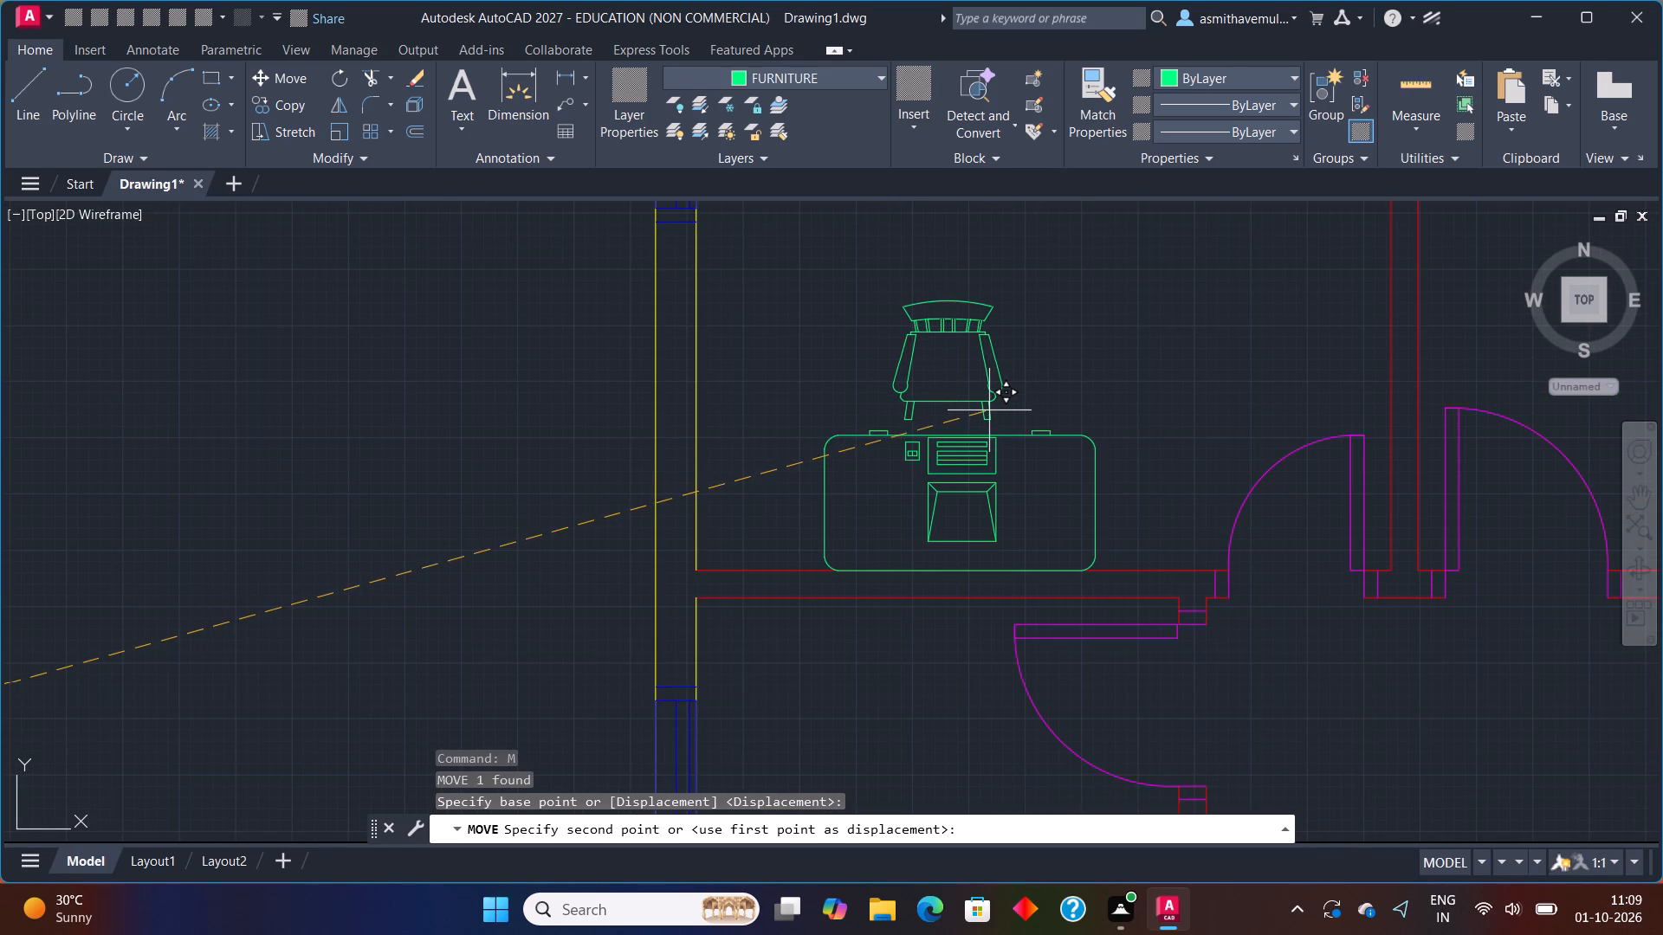
left_click(990, 411)
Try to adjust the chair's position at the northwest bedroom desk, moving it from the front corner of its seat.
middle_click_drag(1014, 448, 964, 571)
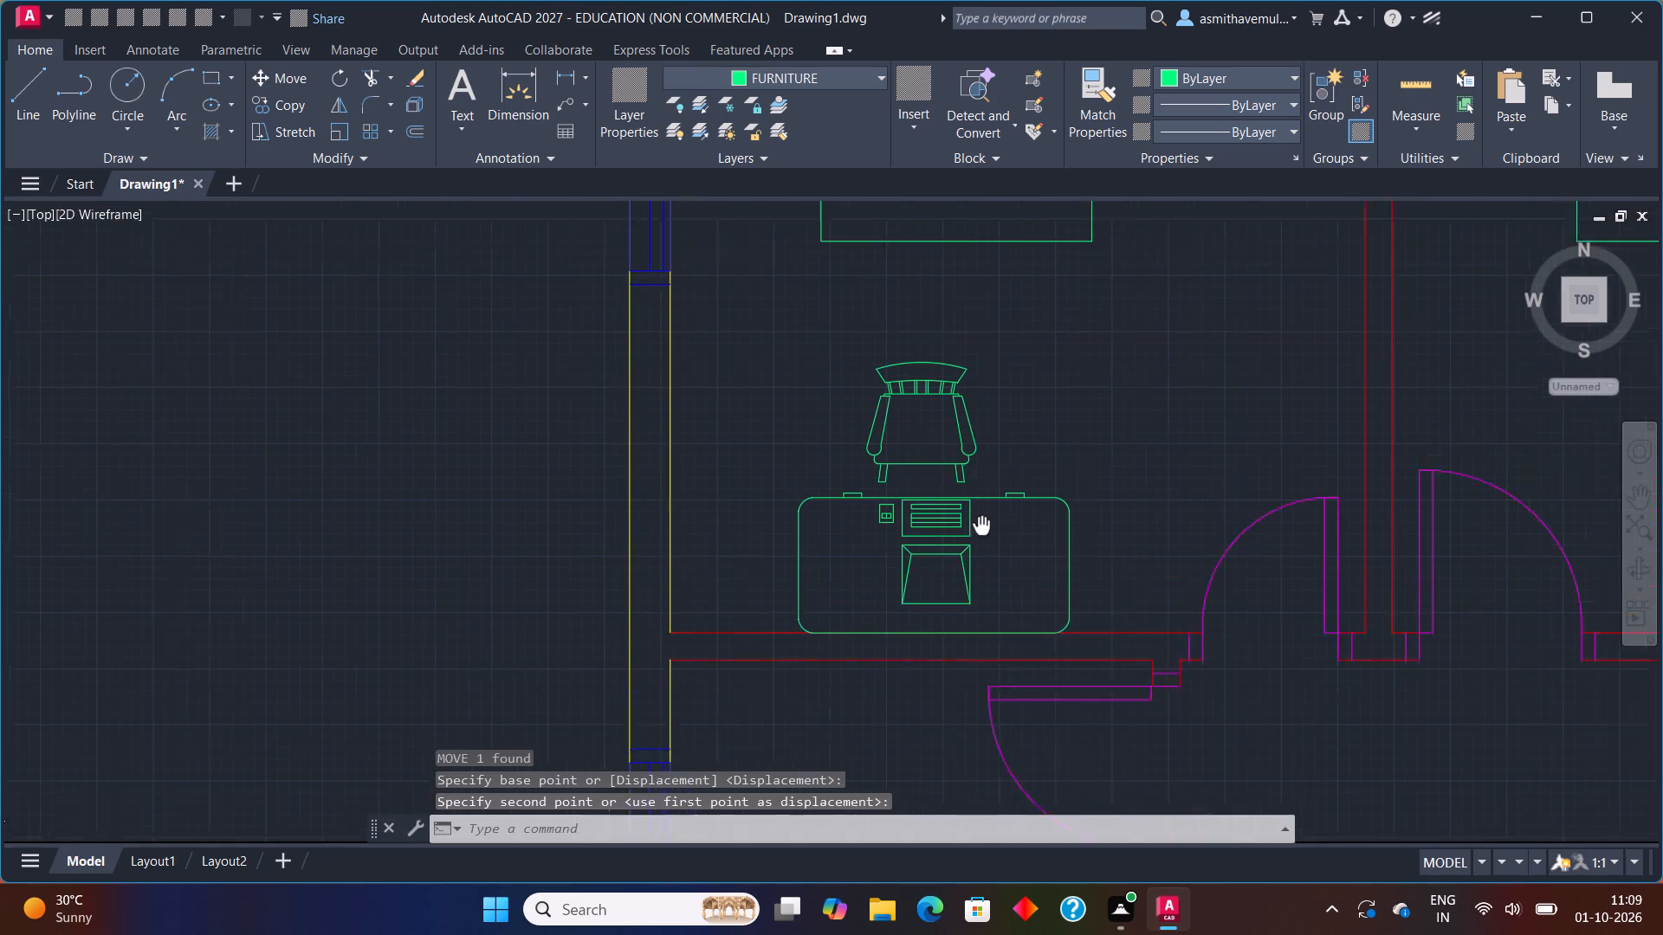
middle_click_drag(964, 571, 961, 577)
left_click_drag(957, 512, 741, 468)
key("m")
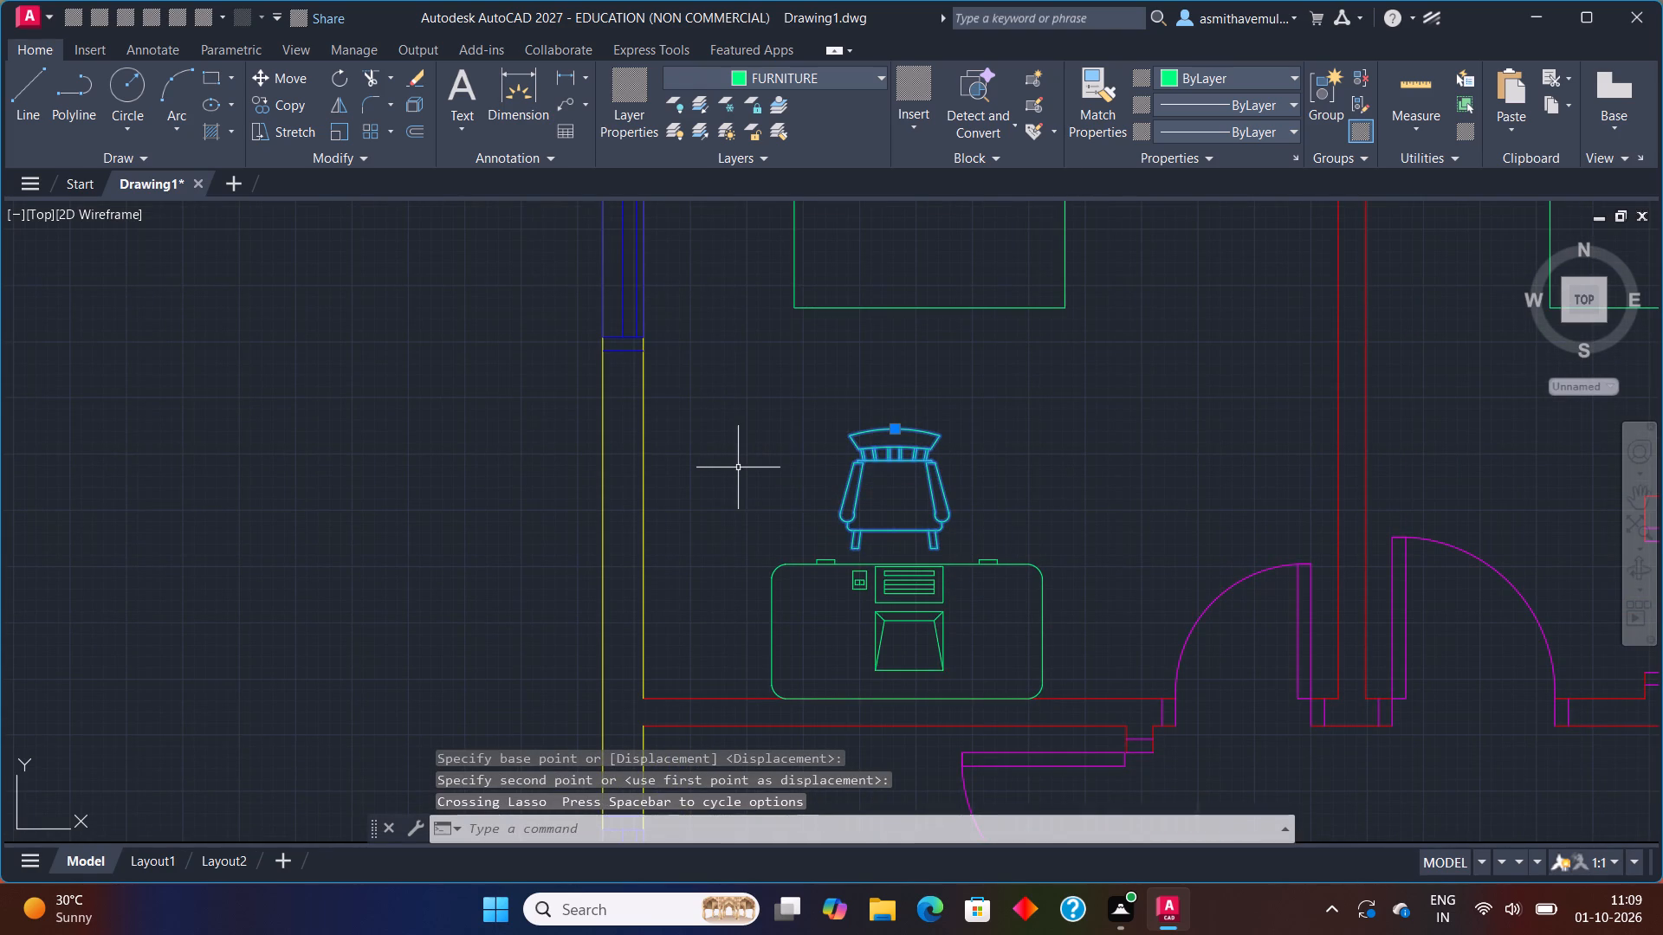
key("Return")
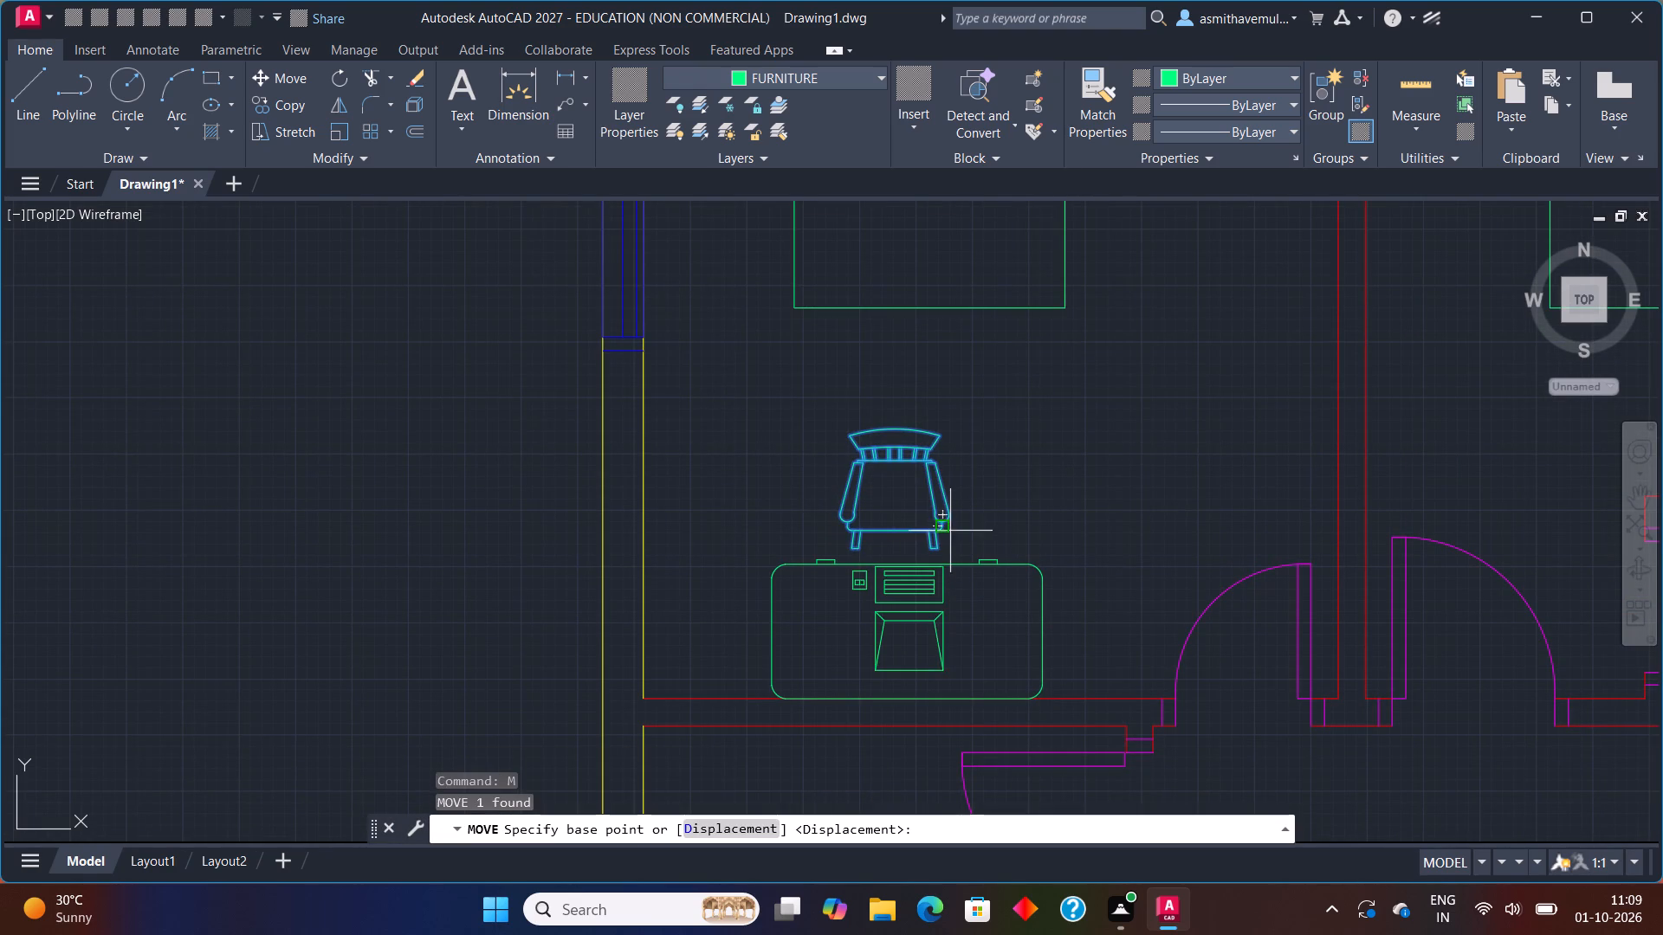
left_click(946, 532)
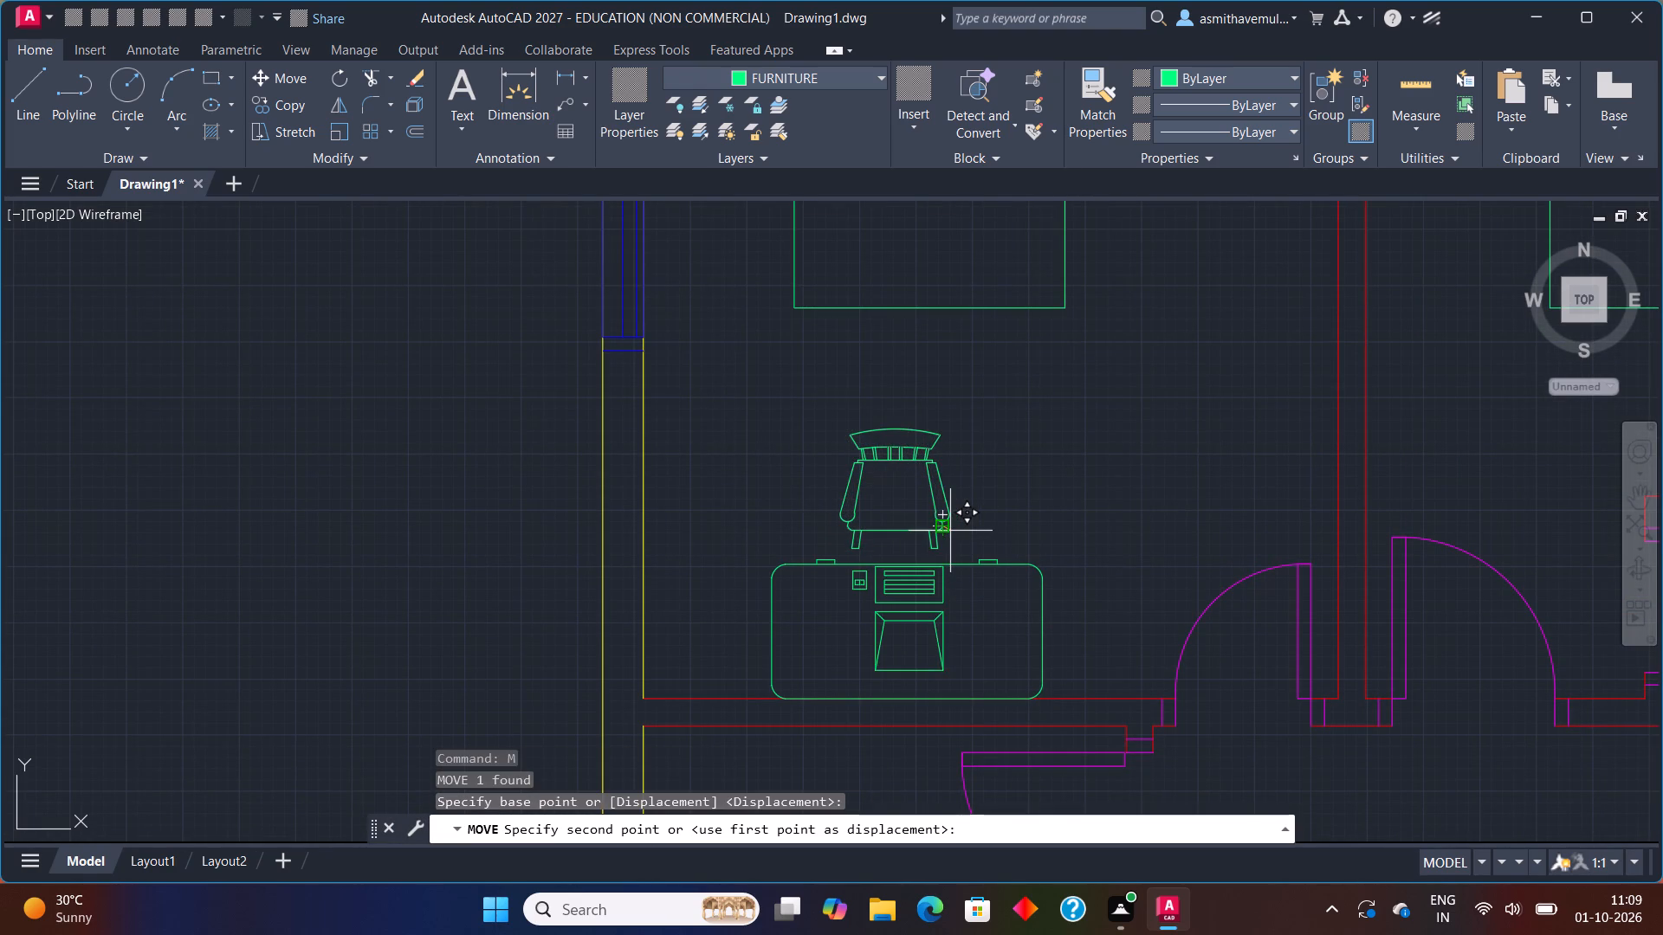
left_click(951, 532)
Shift the chair slightly east along the desk's north side, using its front seat edge as the base point.
left_click_drag(961, 504, 734, 525)
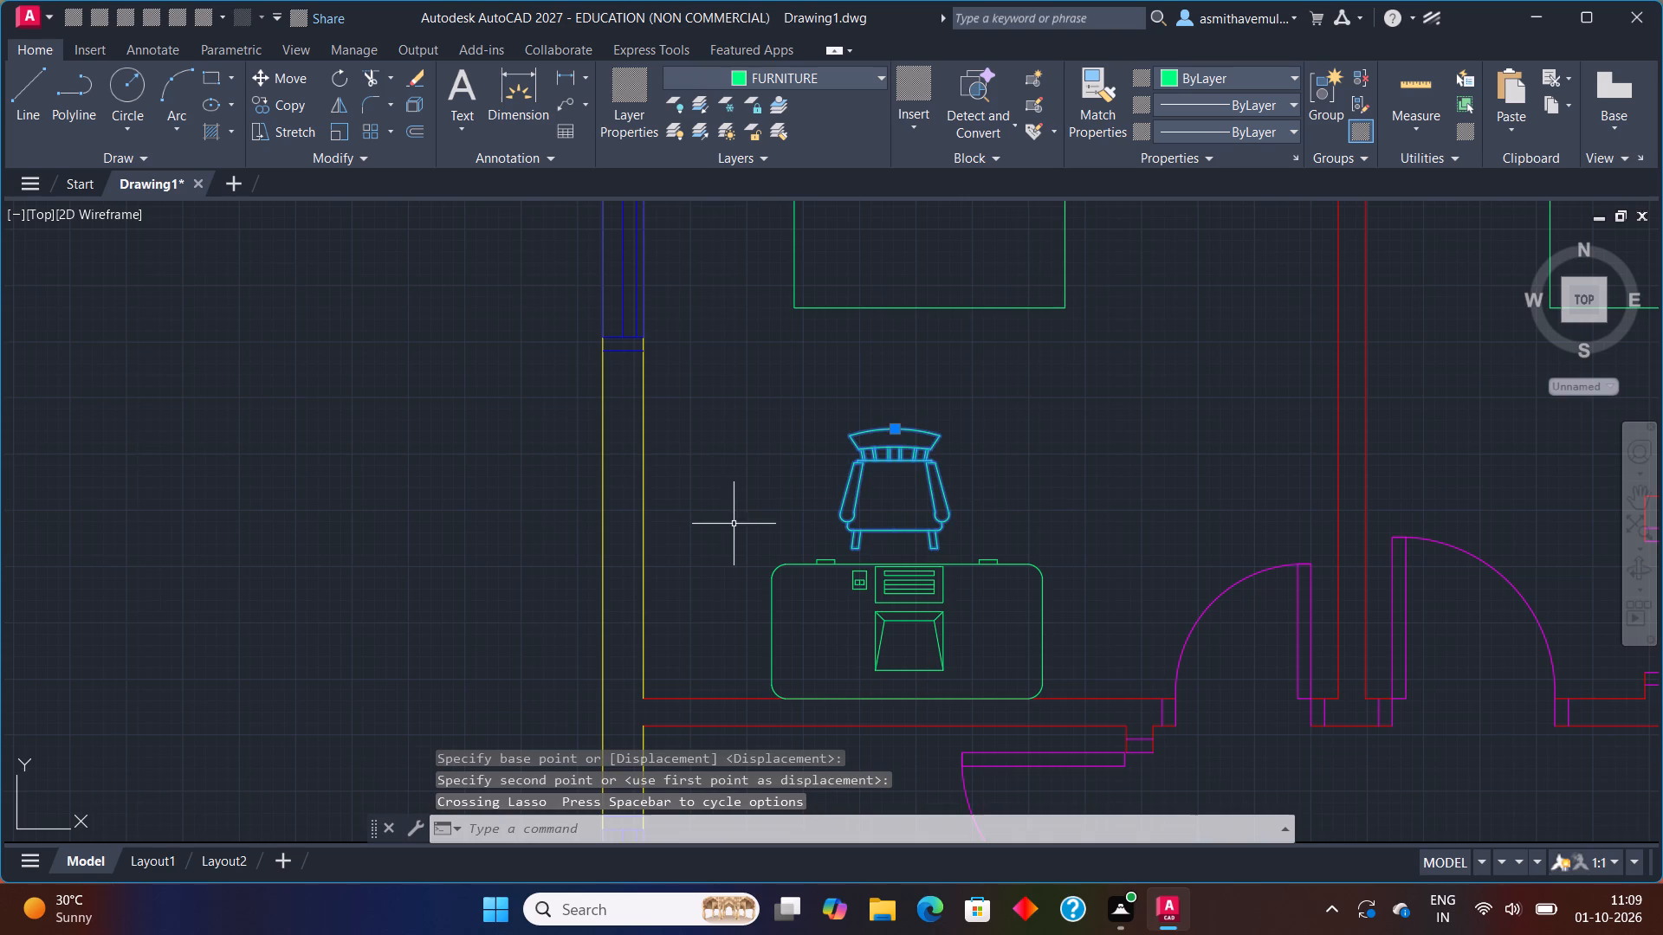
key("m")
key("Return")
scroll(877, 519, "up", 1)
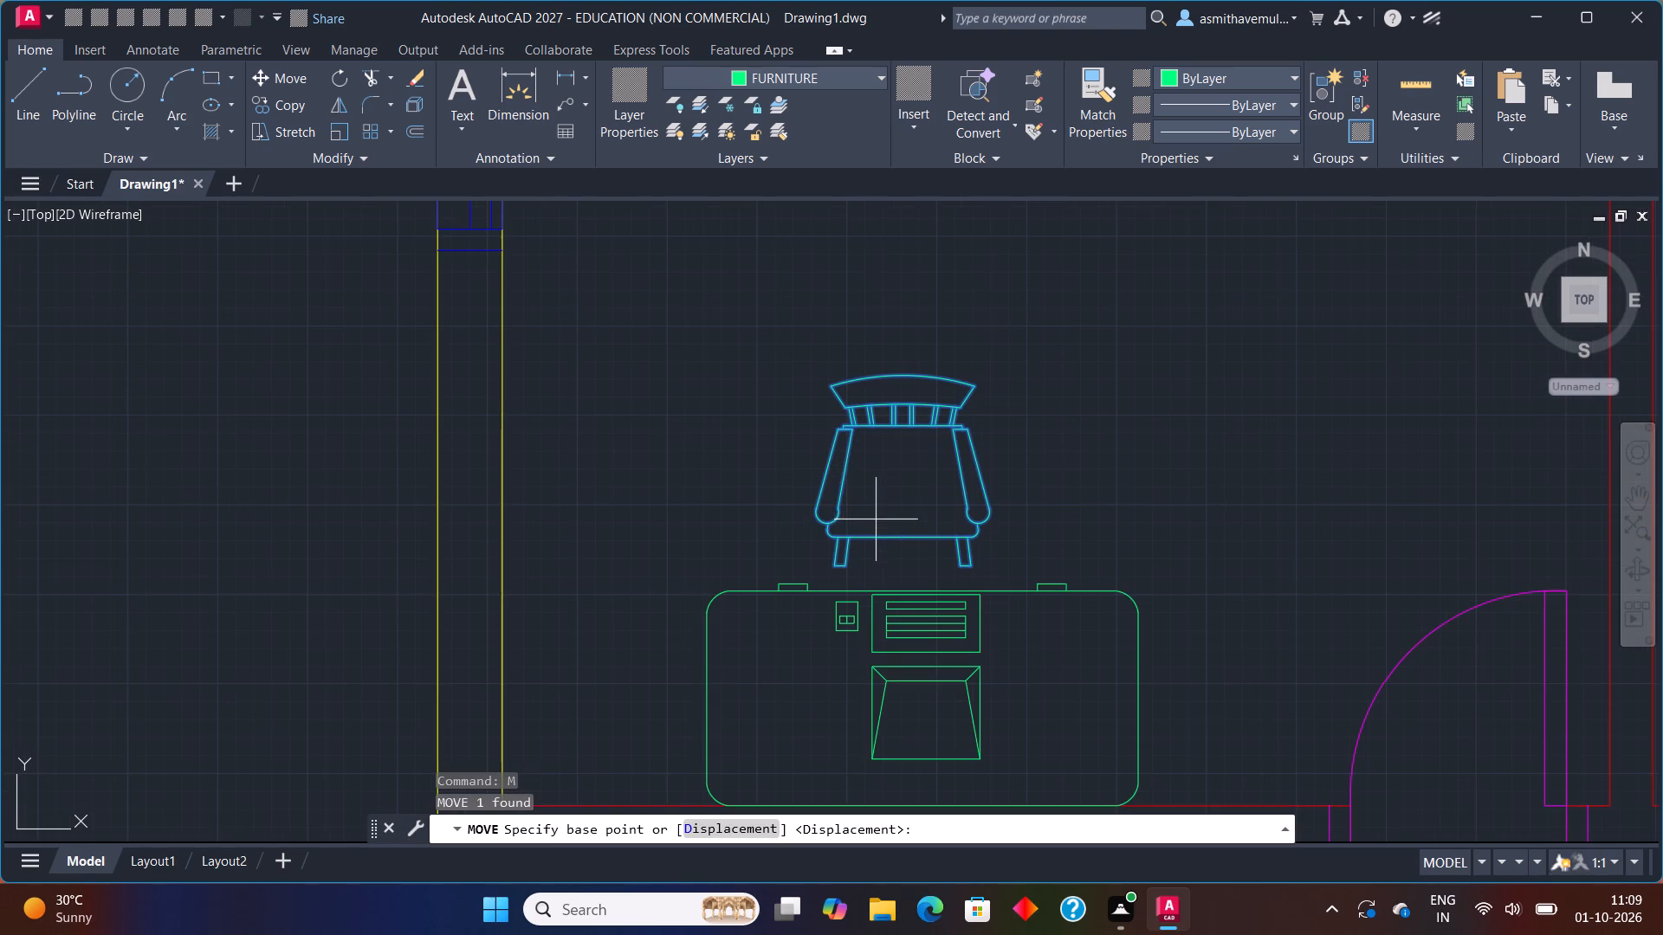
left_click(895, 539)
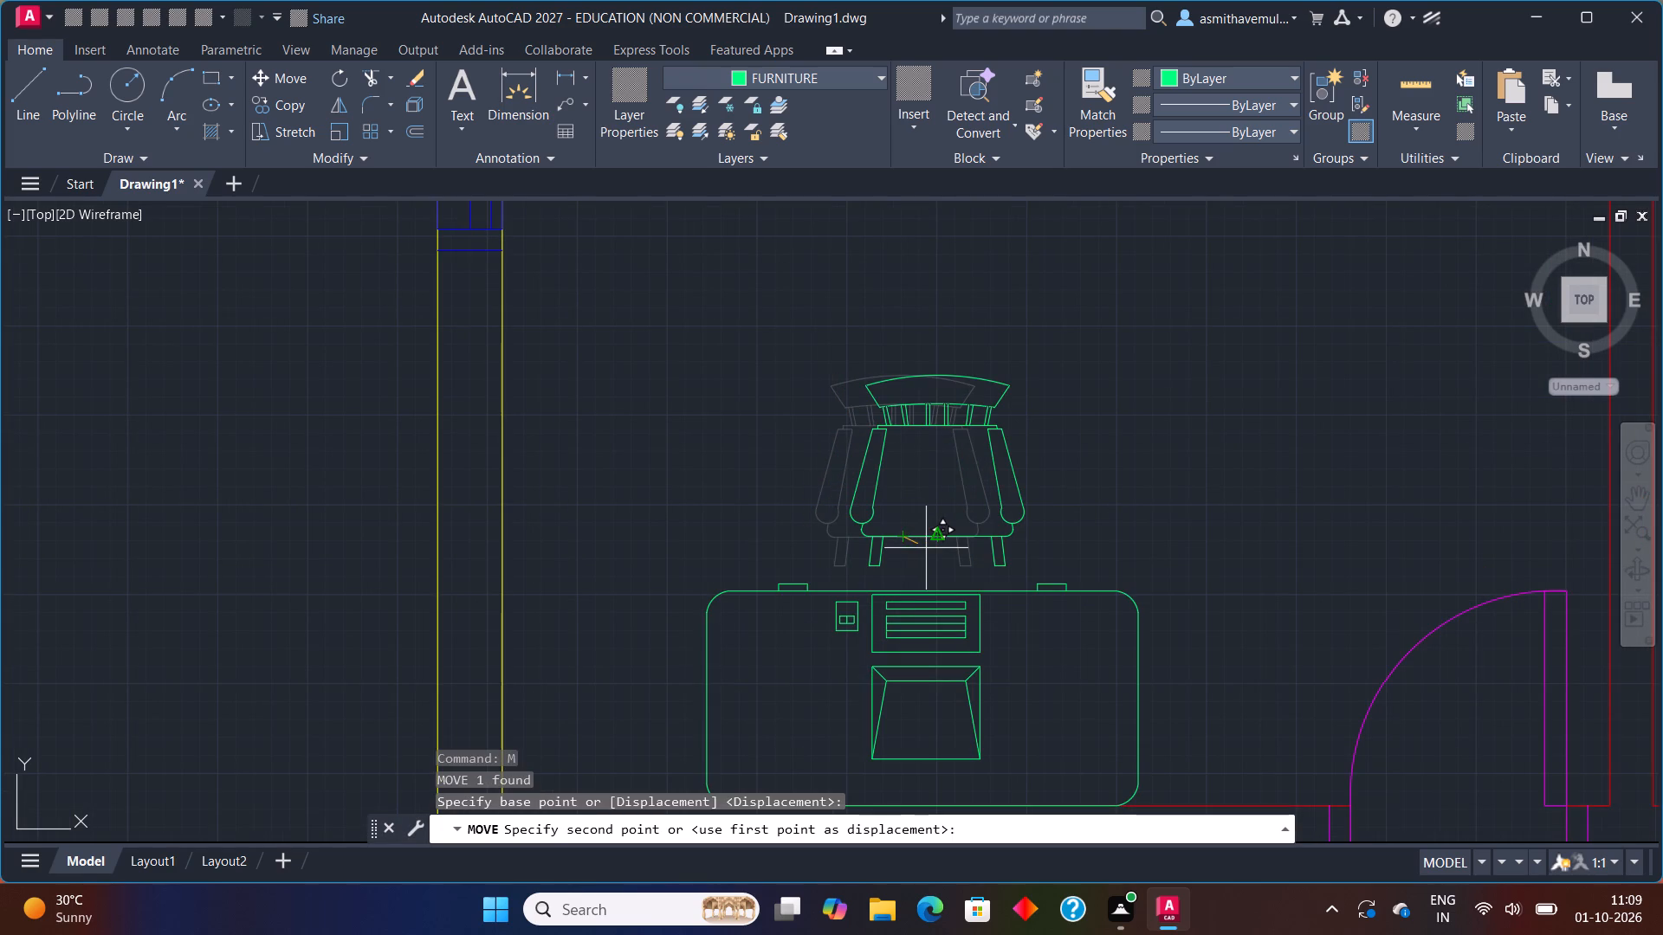
left_click(928, 548)
Move the chair in the northwest bedroom slightly southwest, closer to the desk, using its front seat corner as the base point.
left_click_drag(1168, 543, 776, 471)
key("m")
key("Return")
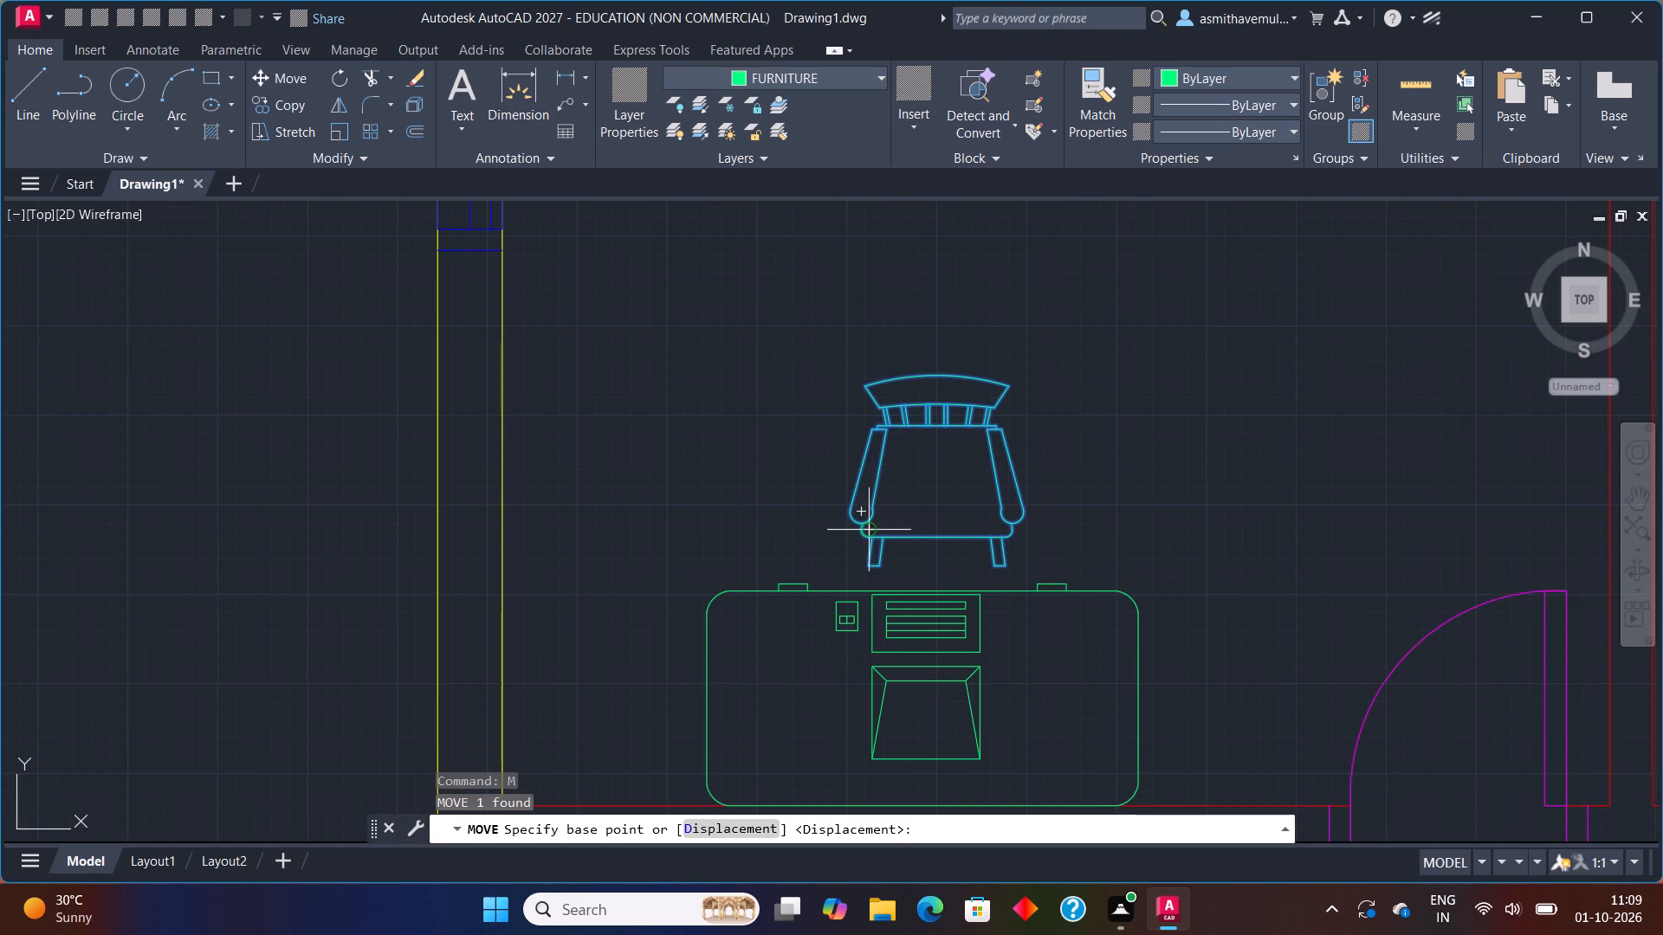
left_click(873, 533)
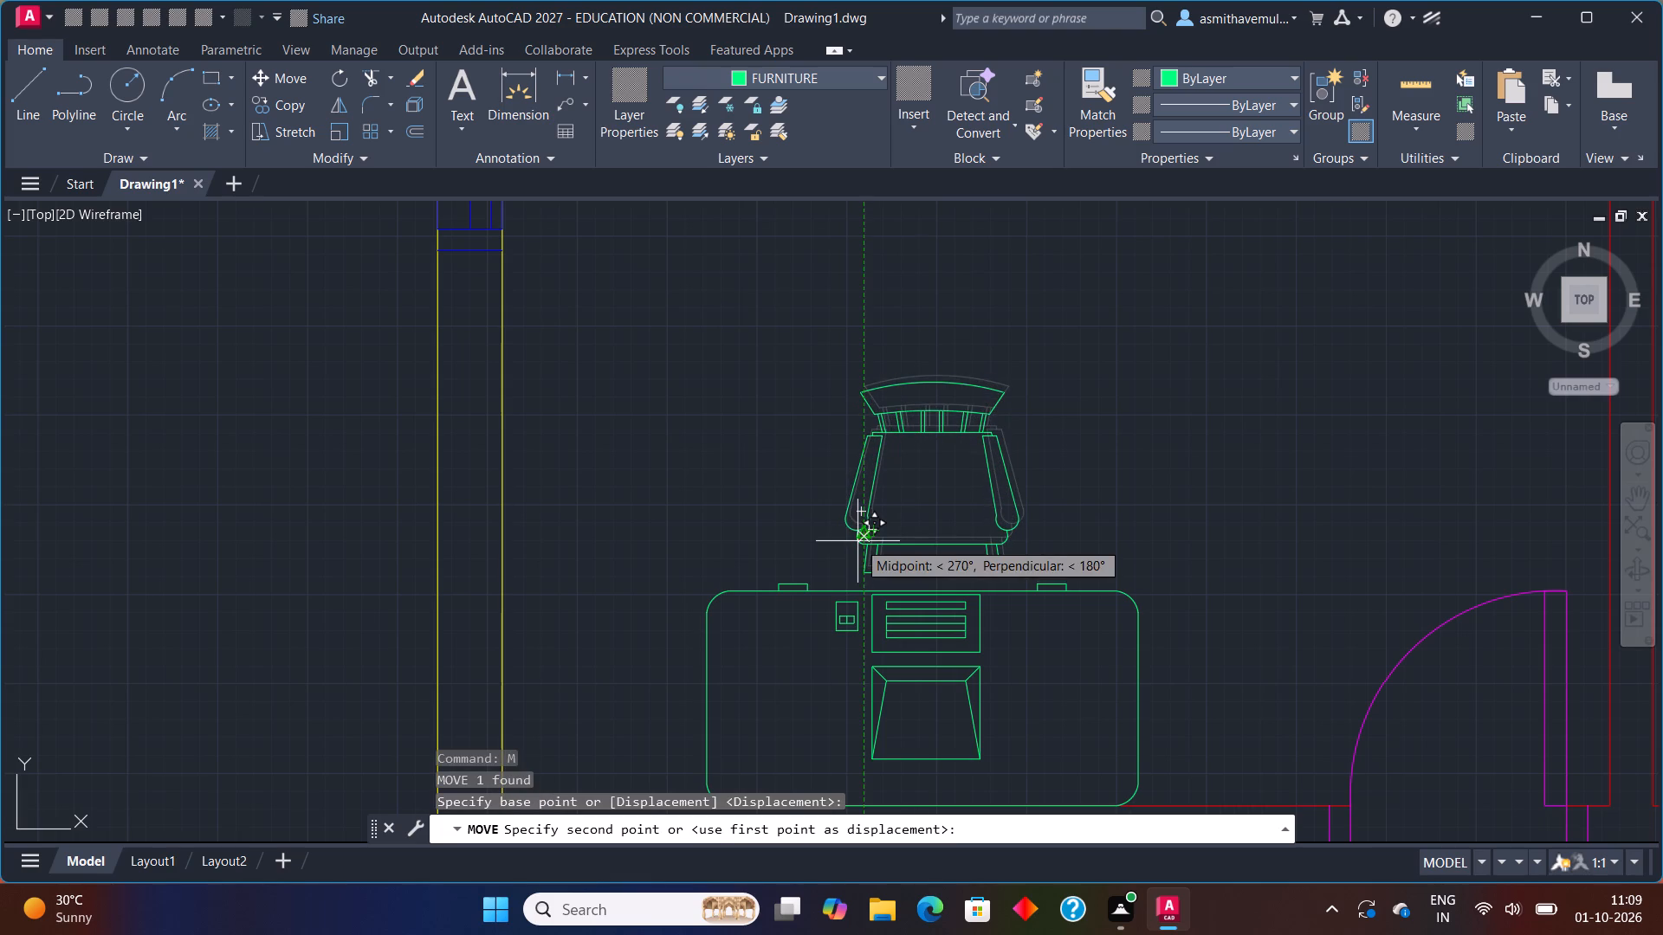
left_click(857, 541)
Move the chair slightly west to line up with the middle of the northwest bedroom desk, using its front seat edge as the base point.
scroll(979, 507, "down", 3)
scroll(993, 595, "down", 1)
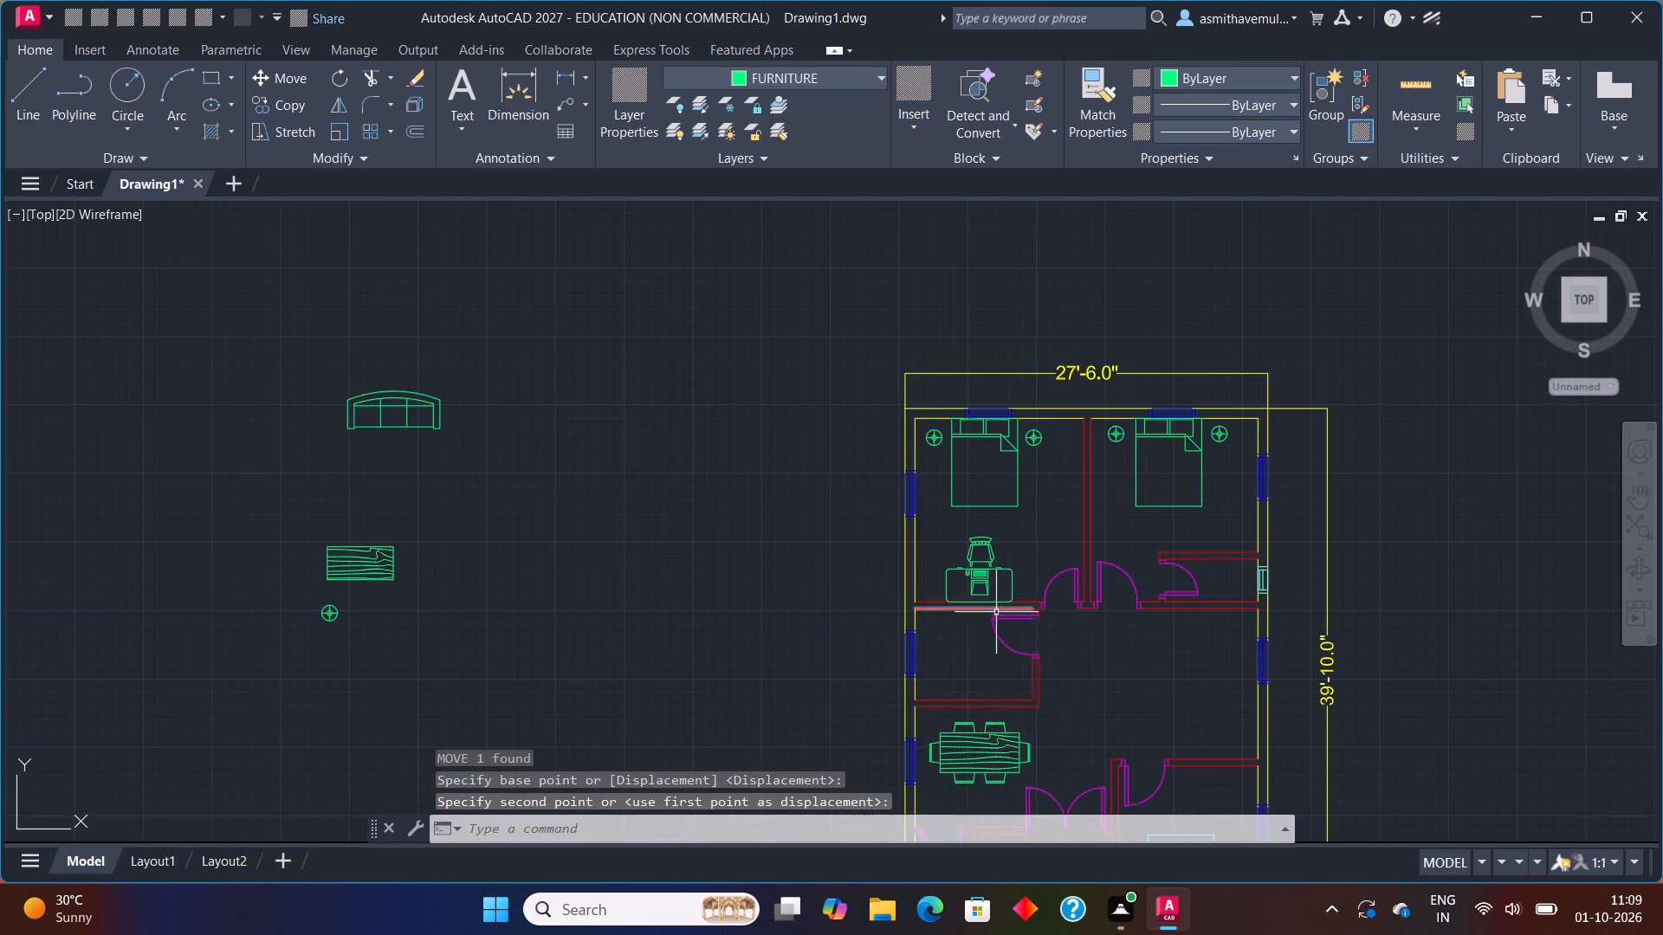
middle_click_drag(1122, 701, 1100, 617)
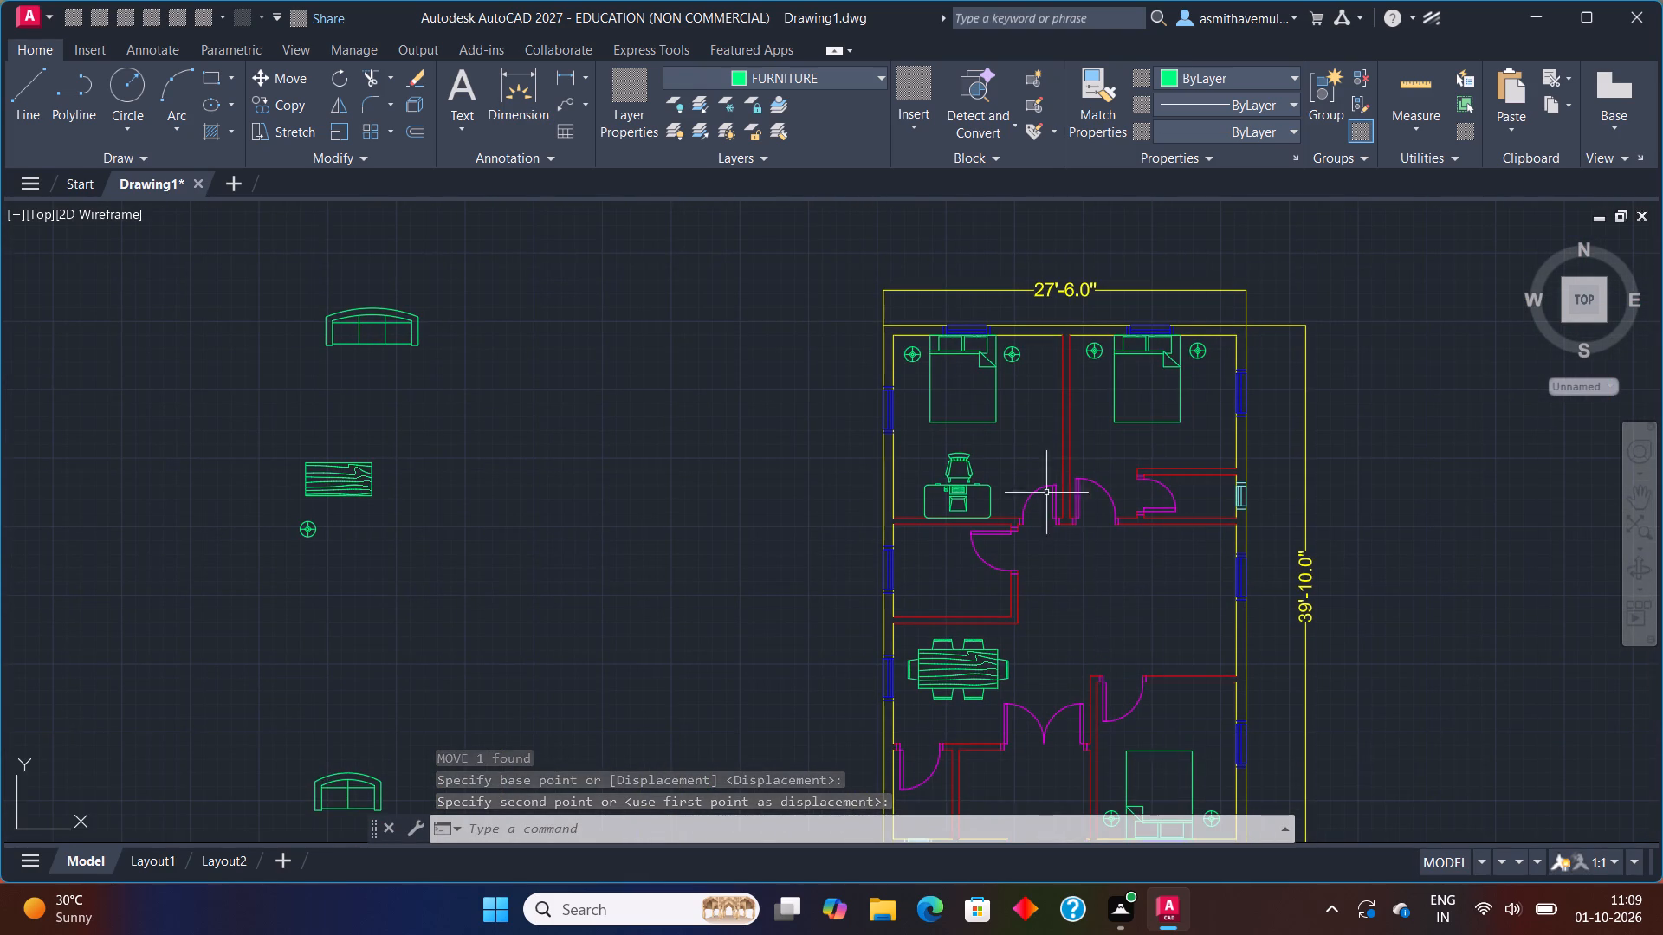
scroll(955, 319, "up", 1)
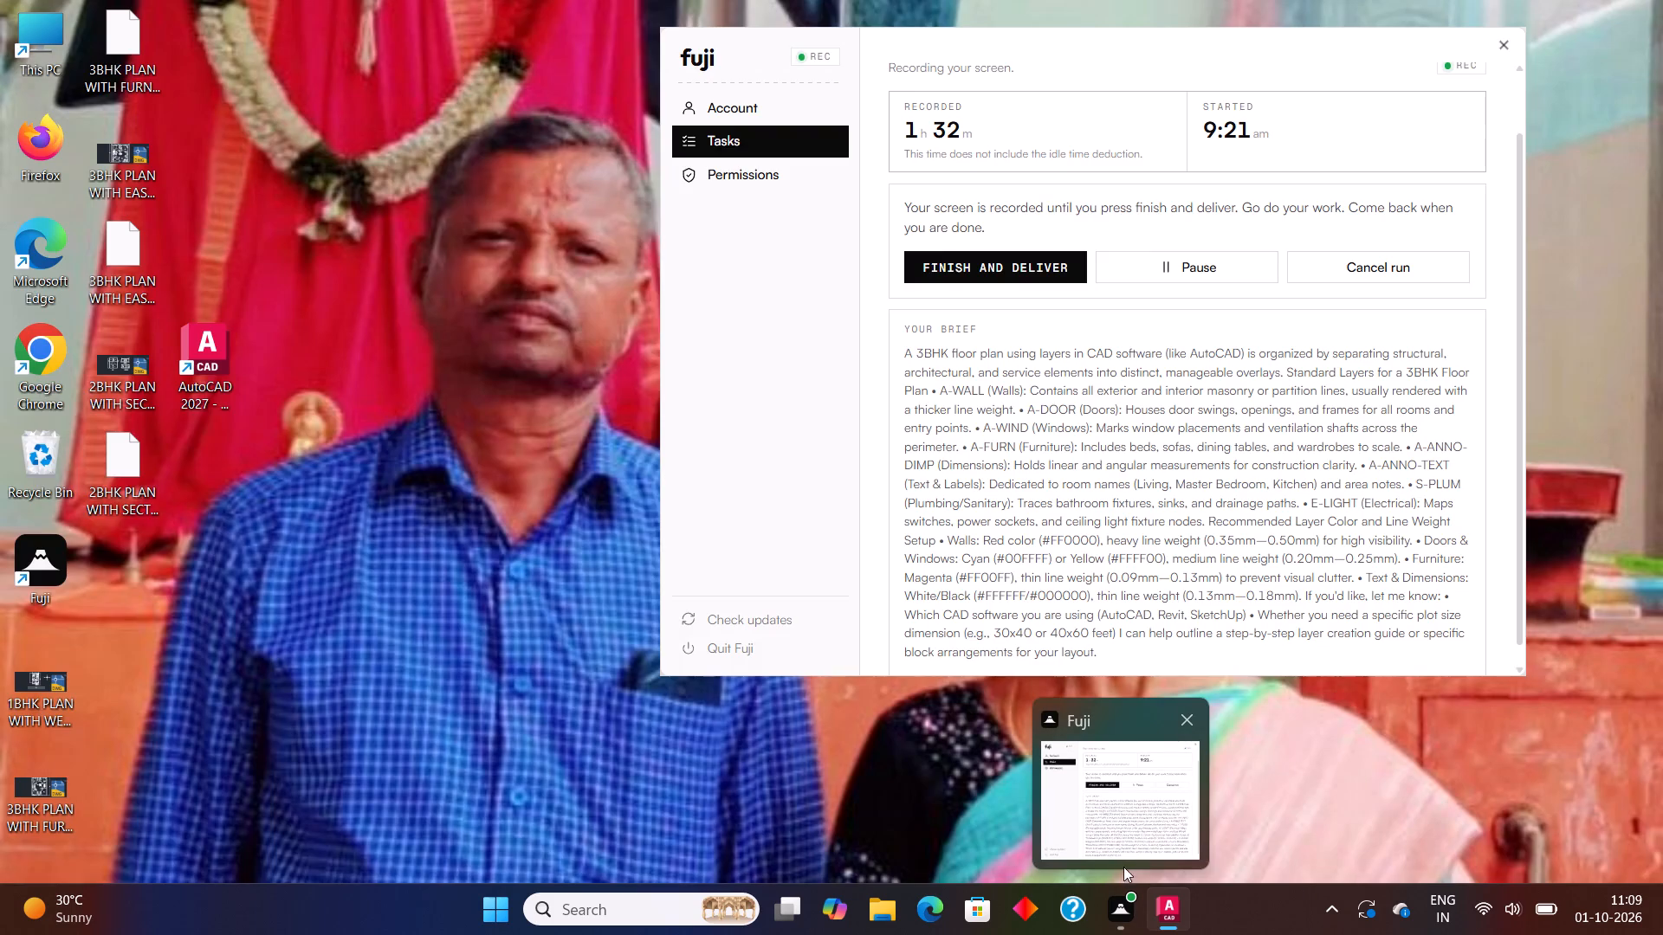
scroll(974, 549, "up", 1)
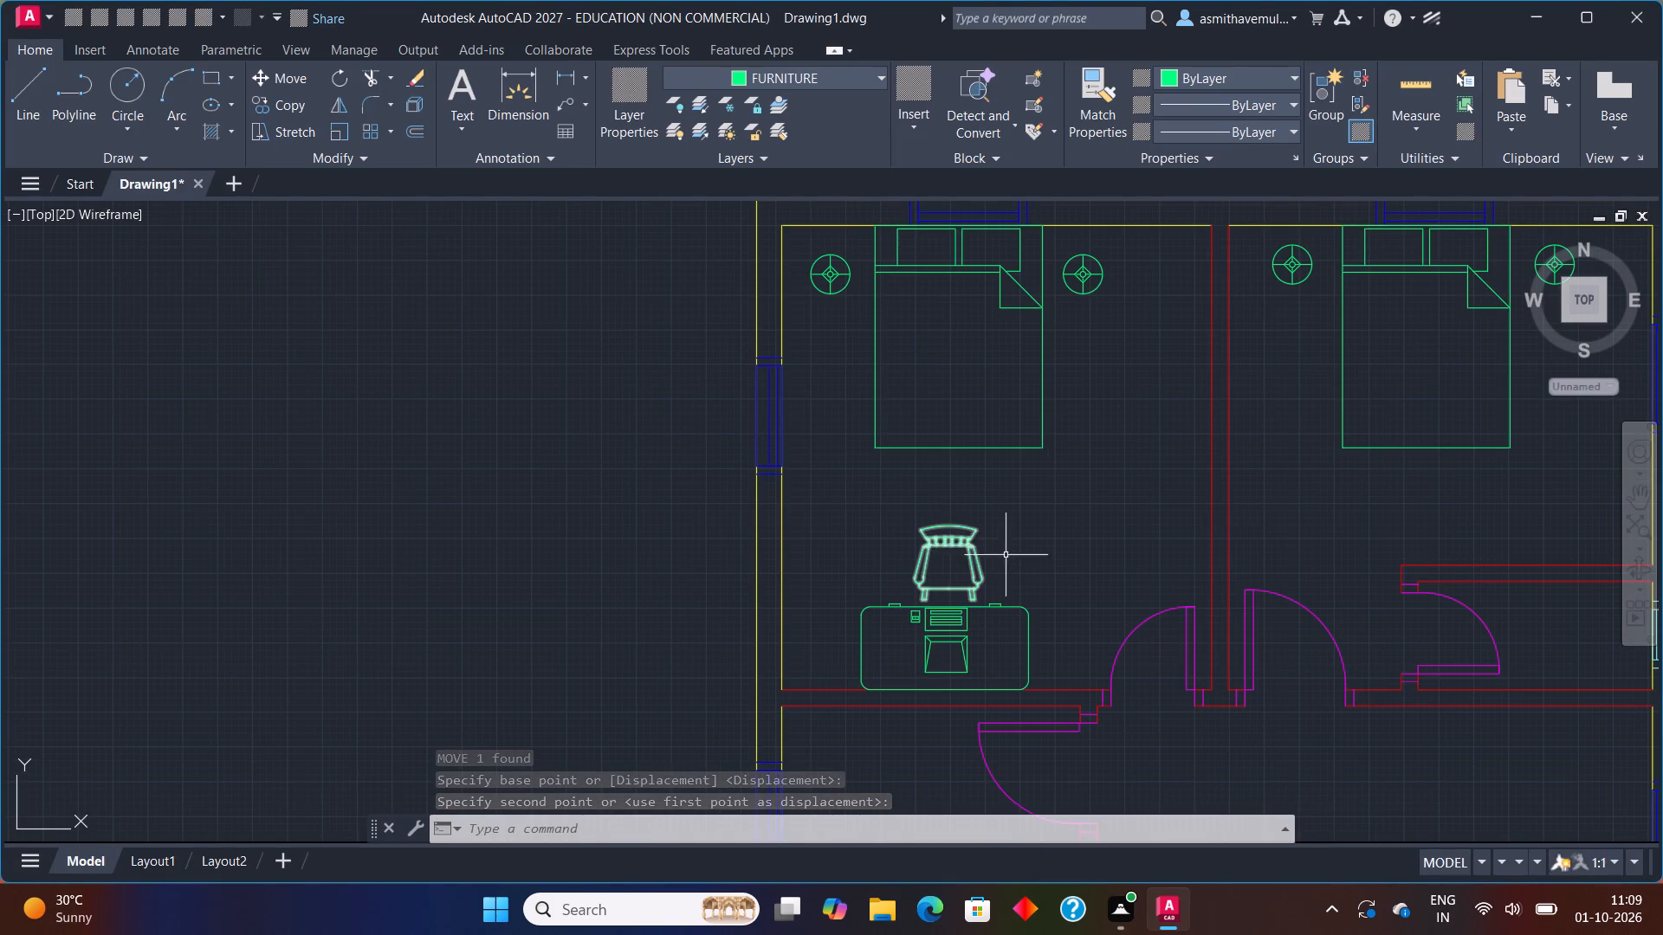
left_click_drag(1007, 559, 842, 530)
key("m")
key("Return")
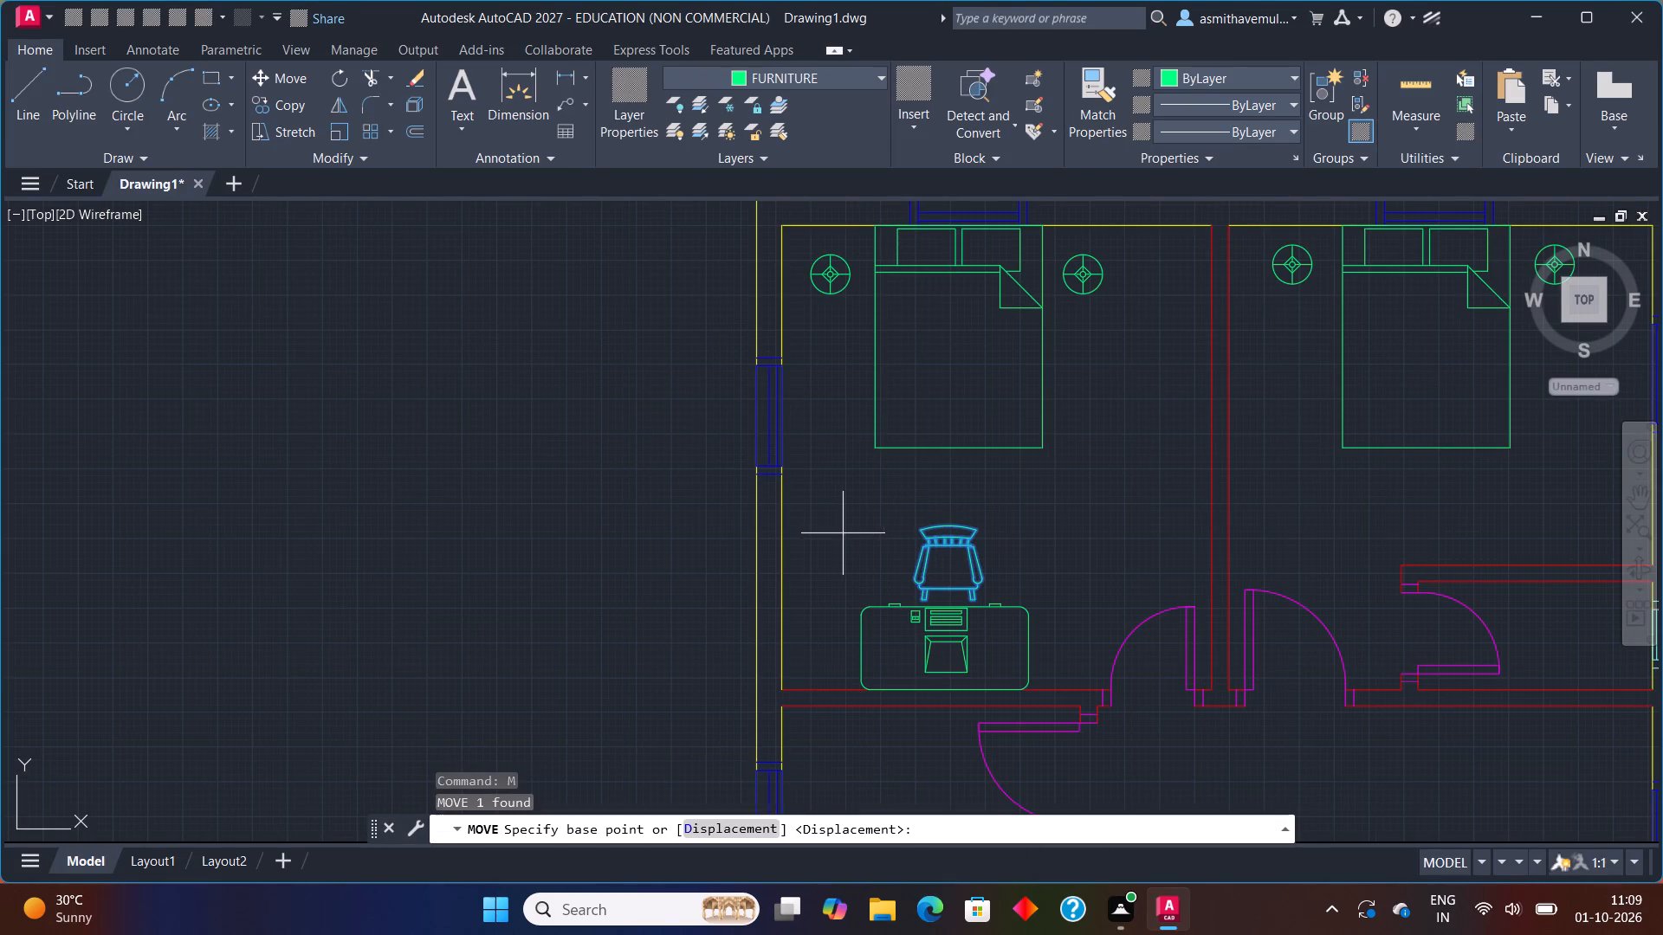
scroll(952, 599, "up", 2)
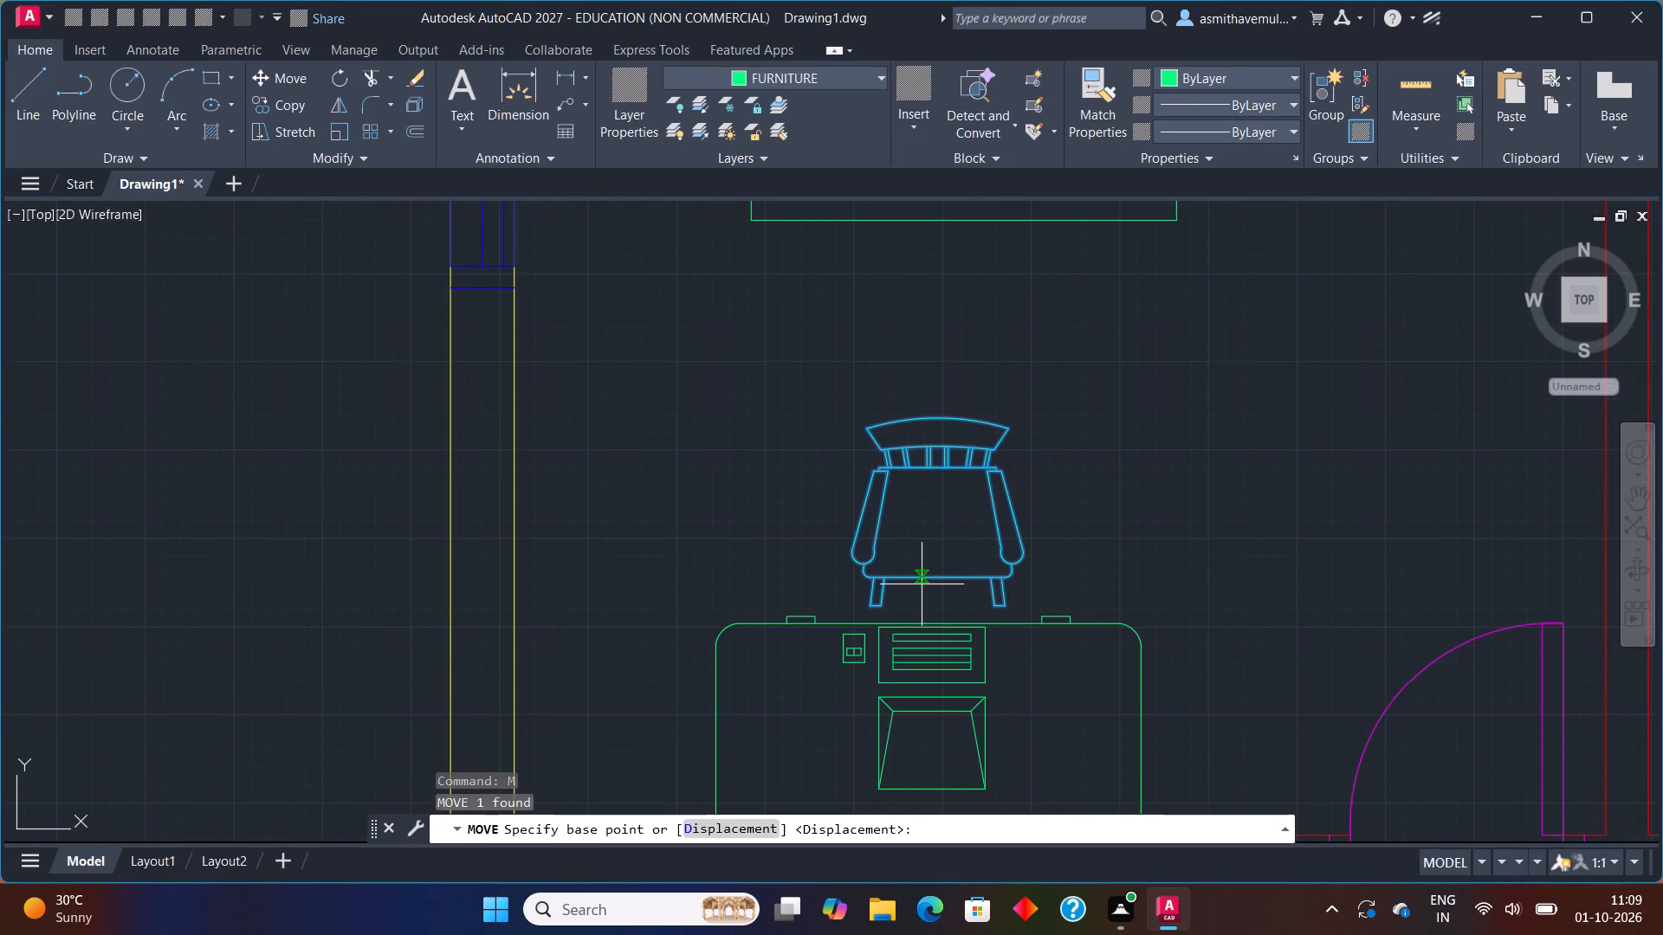
left_click(922, 576)
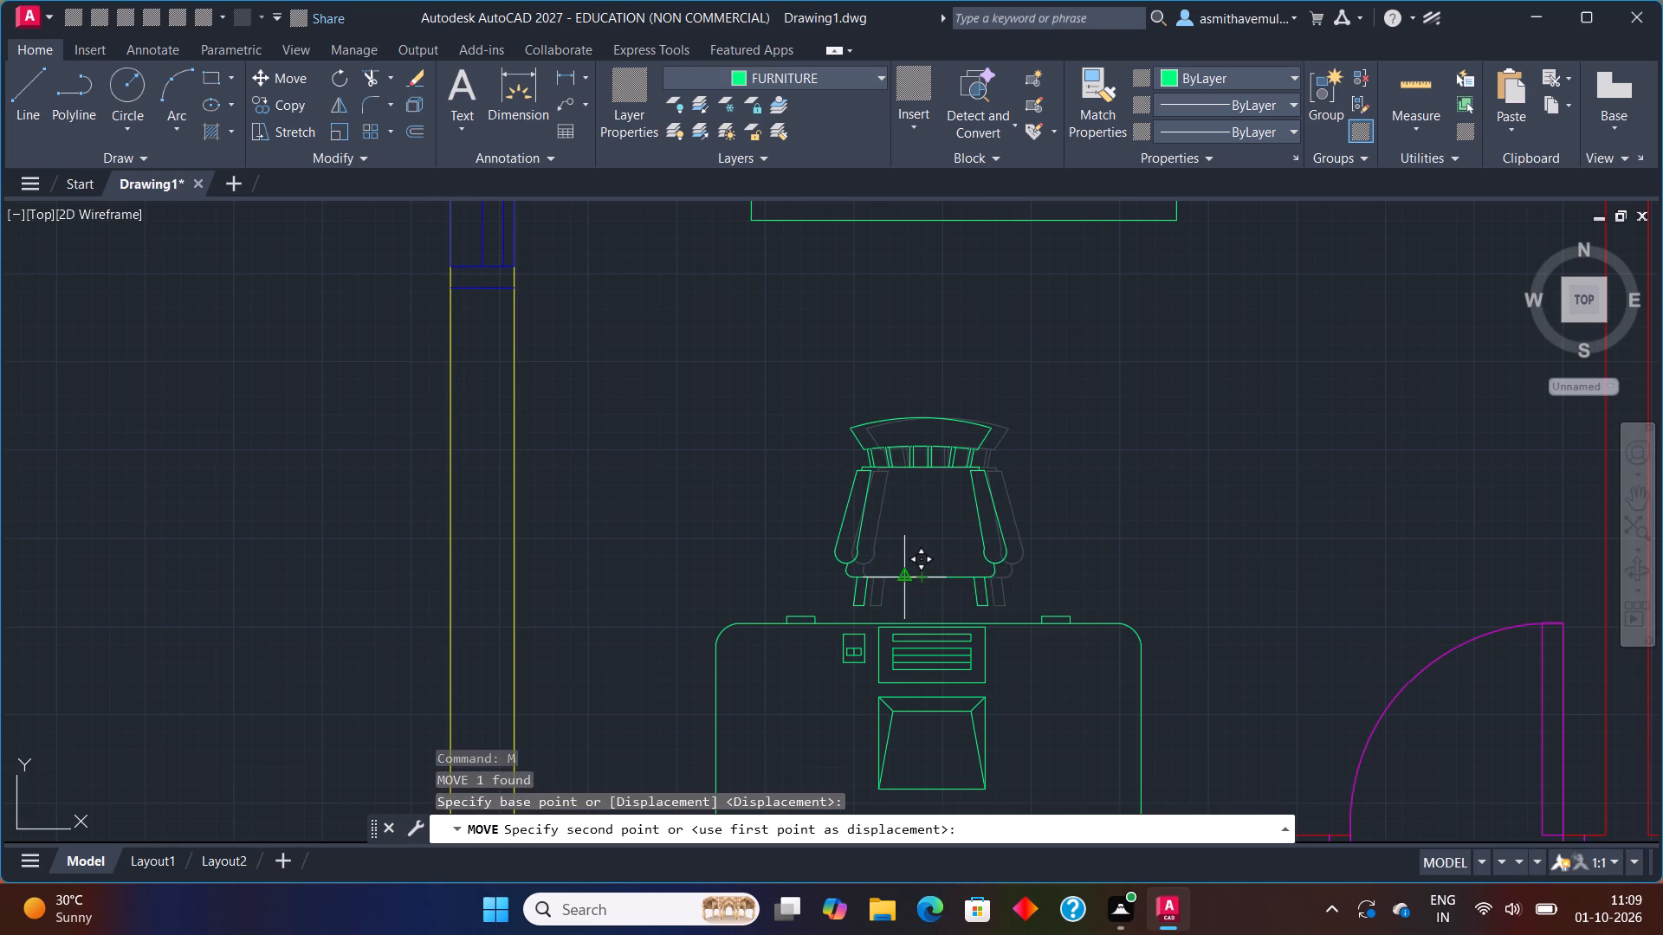
left_click(909, 567)
Rotate the wooden table block west of the plan 270° about its southeast corner, with Ortho on.
scroll(1075, 593, "down", 3)
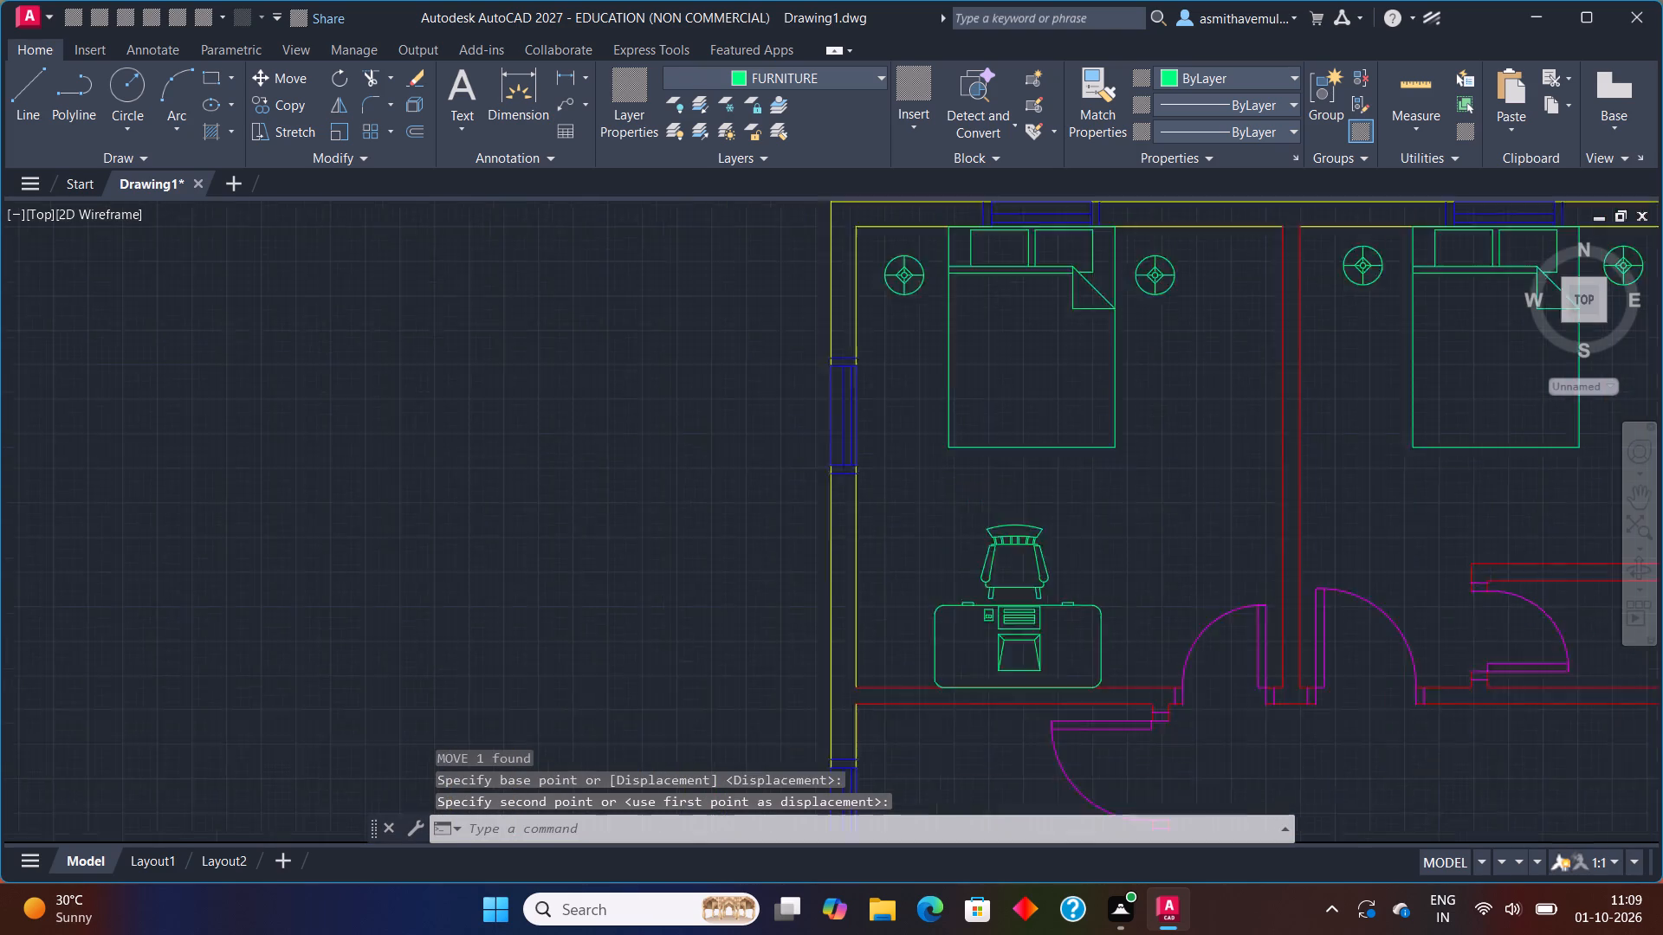
scroll(1075, 605, "down", 2)
middle_click_drag(1072, 638, 1018, 496)
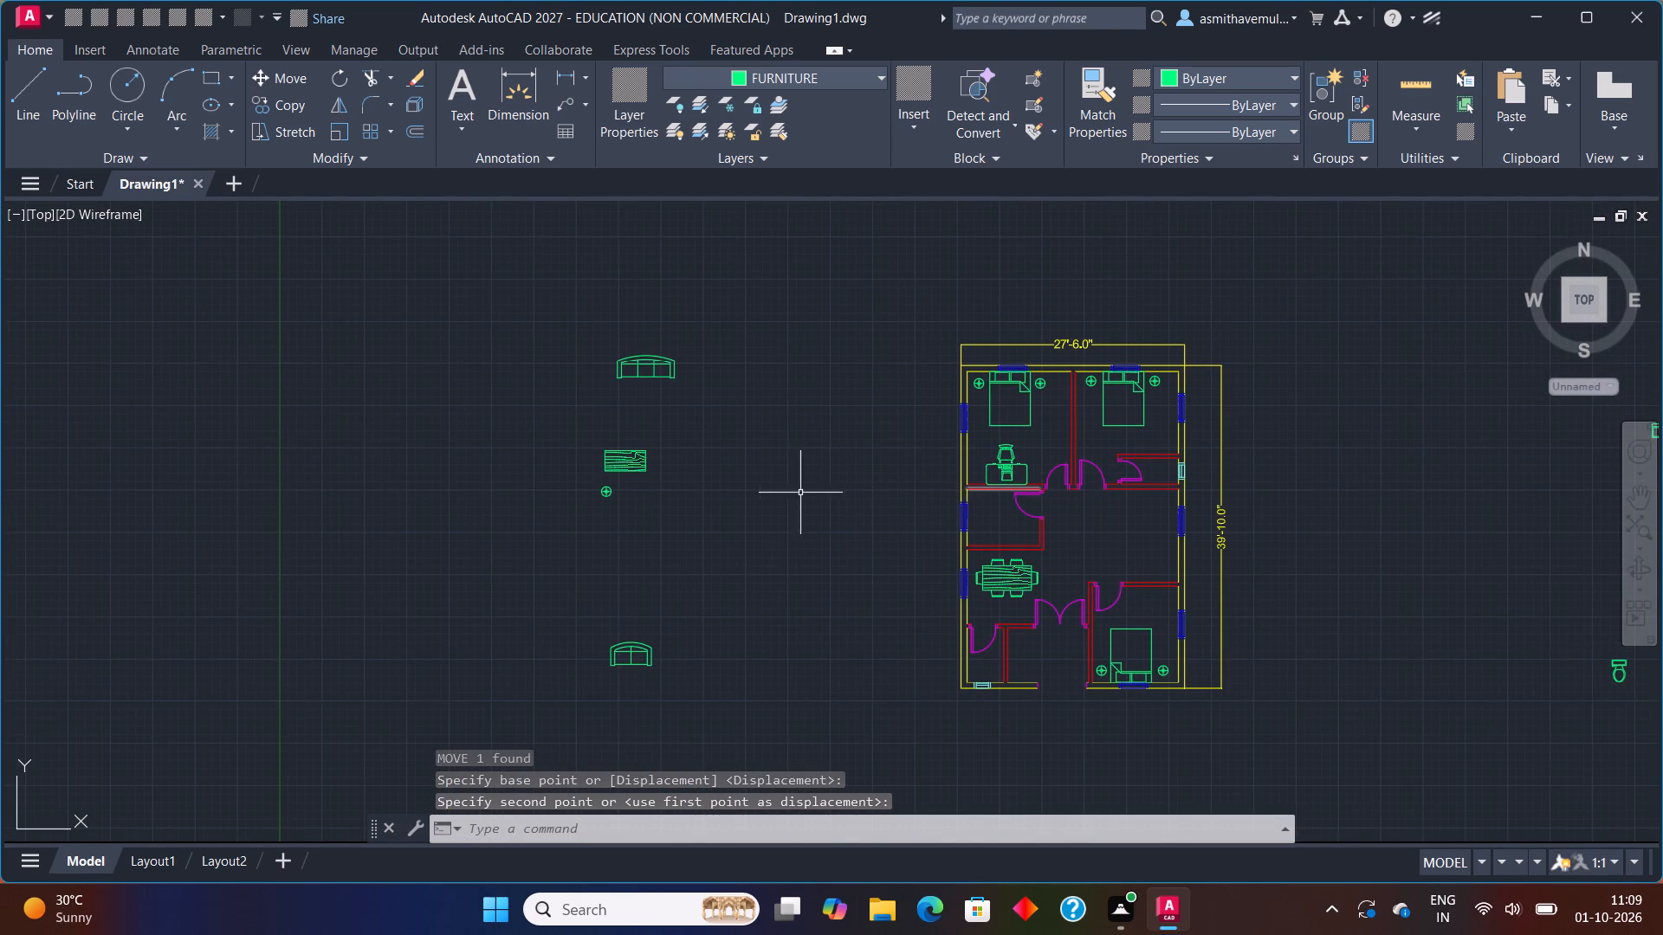
scroll(629, 490, "up", 2)
left_click(622, 443)
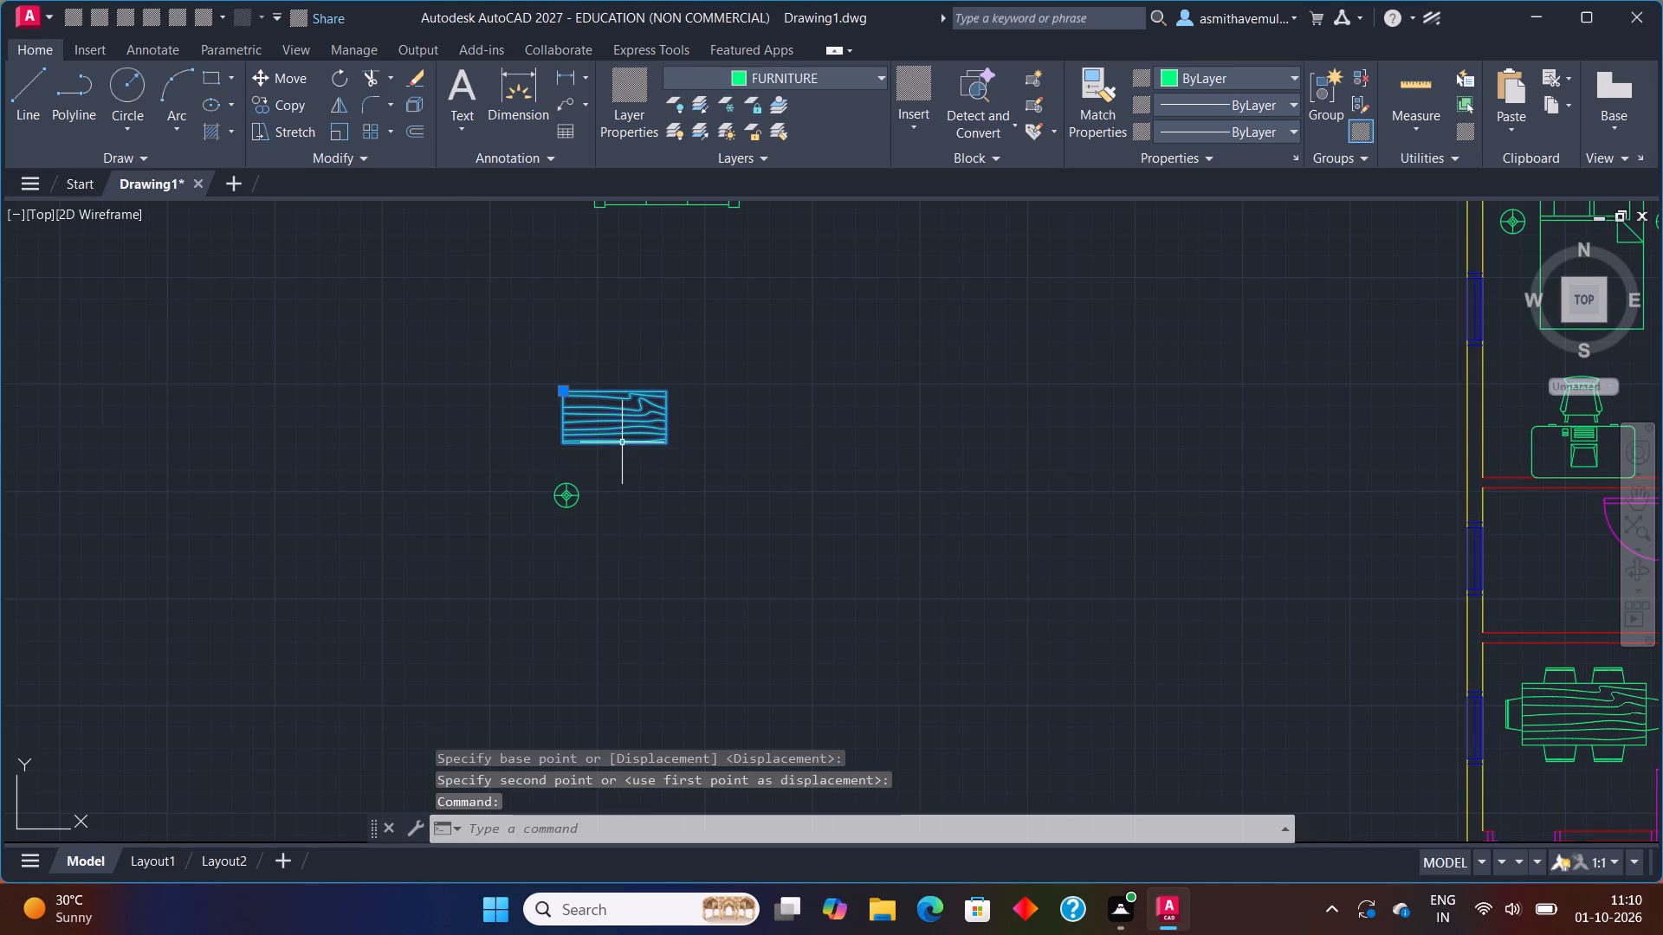
type("RO")
key("Return")
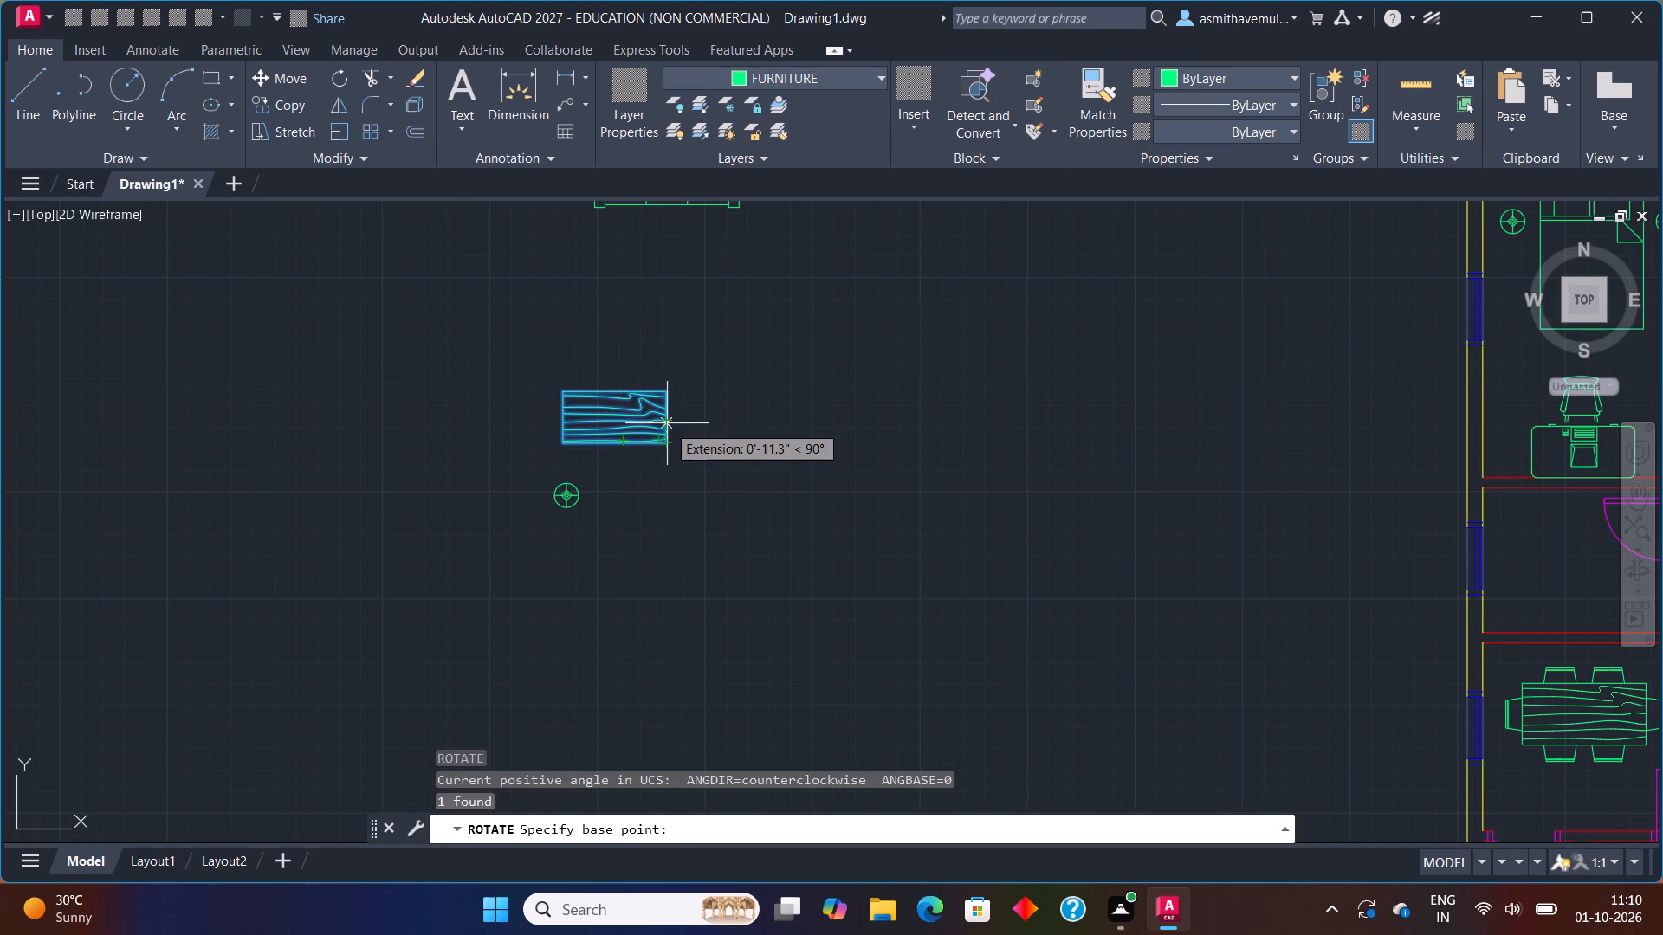
left_click(666, 446)
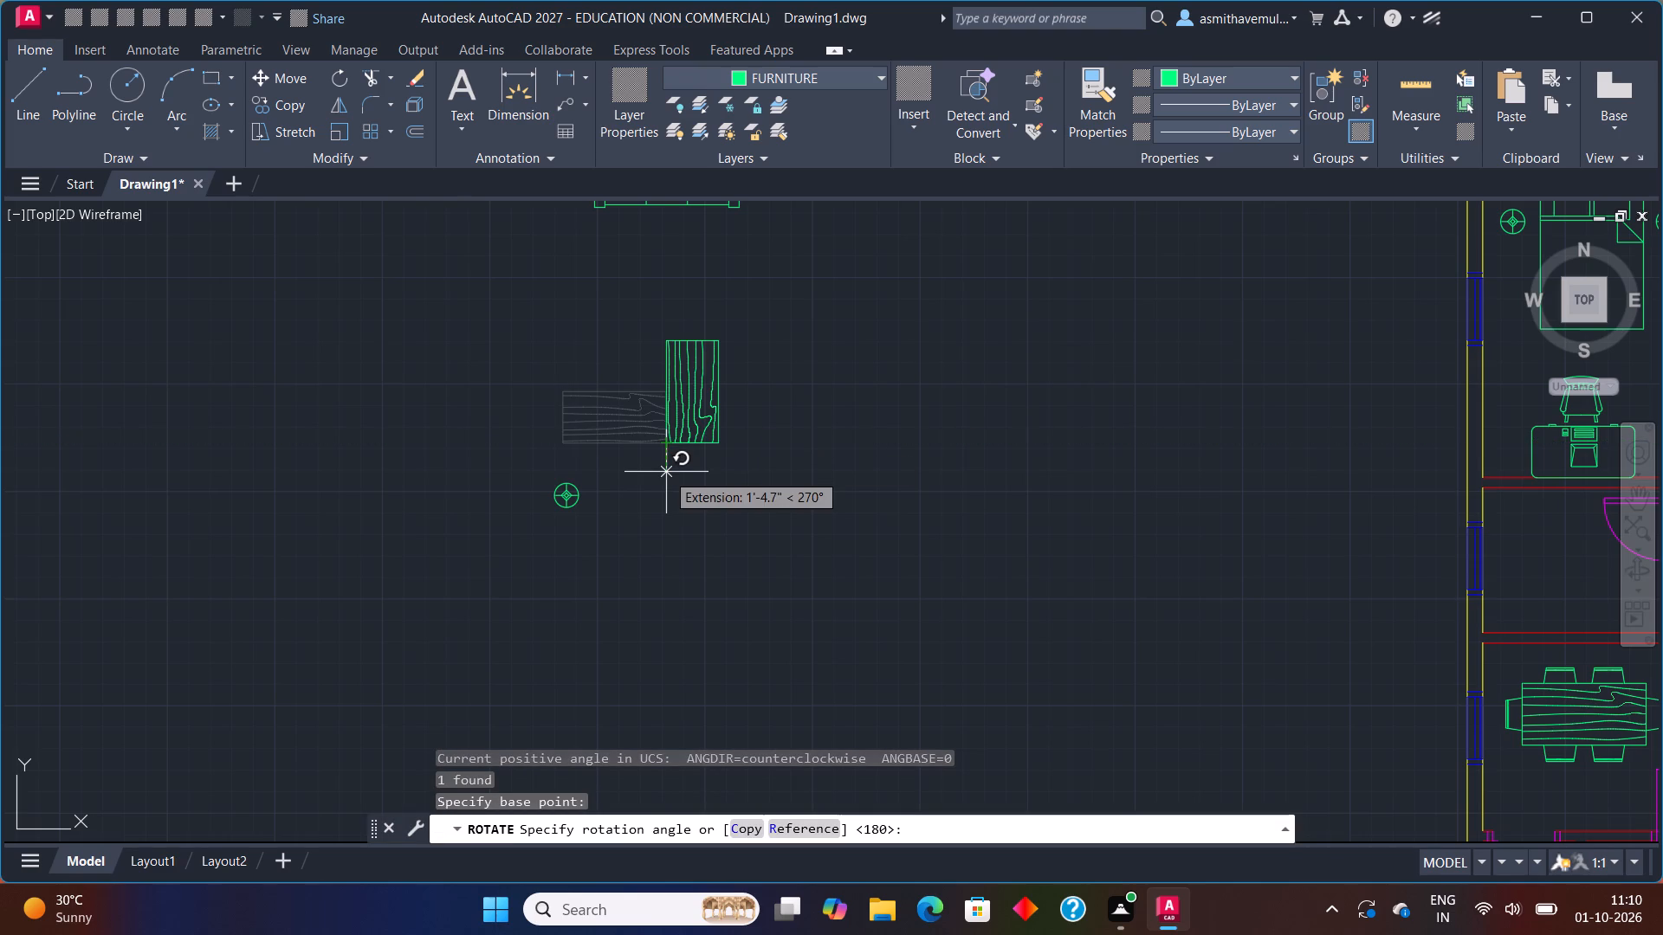
key("F8")
left_click(666, 473)
Select the rotated wooden table block west of the plan and switch Dynamic UCS on.
left_click_drag(794, 397, 534, 431)
key("F6")
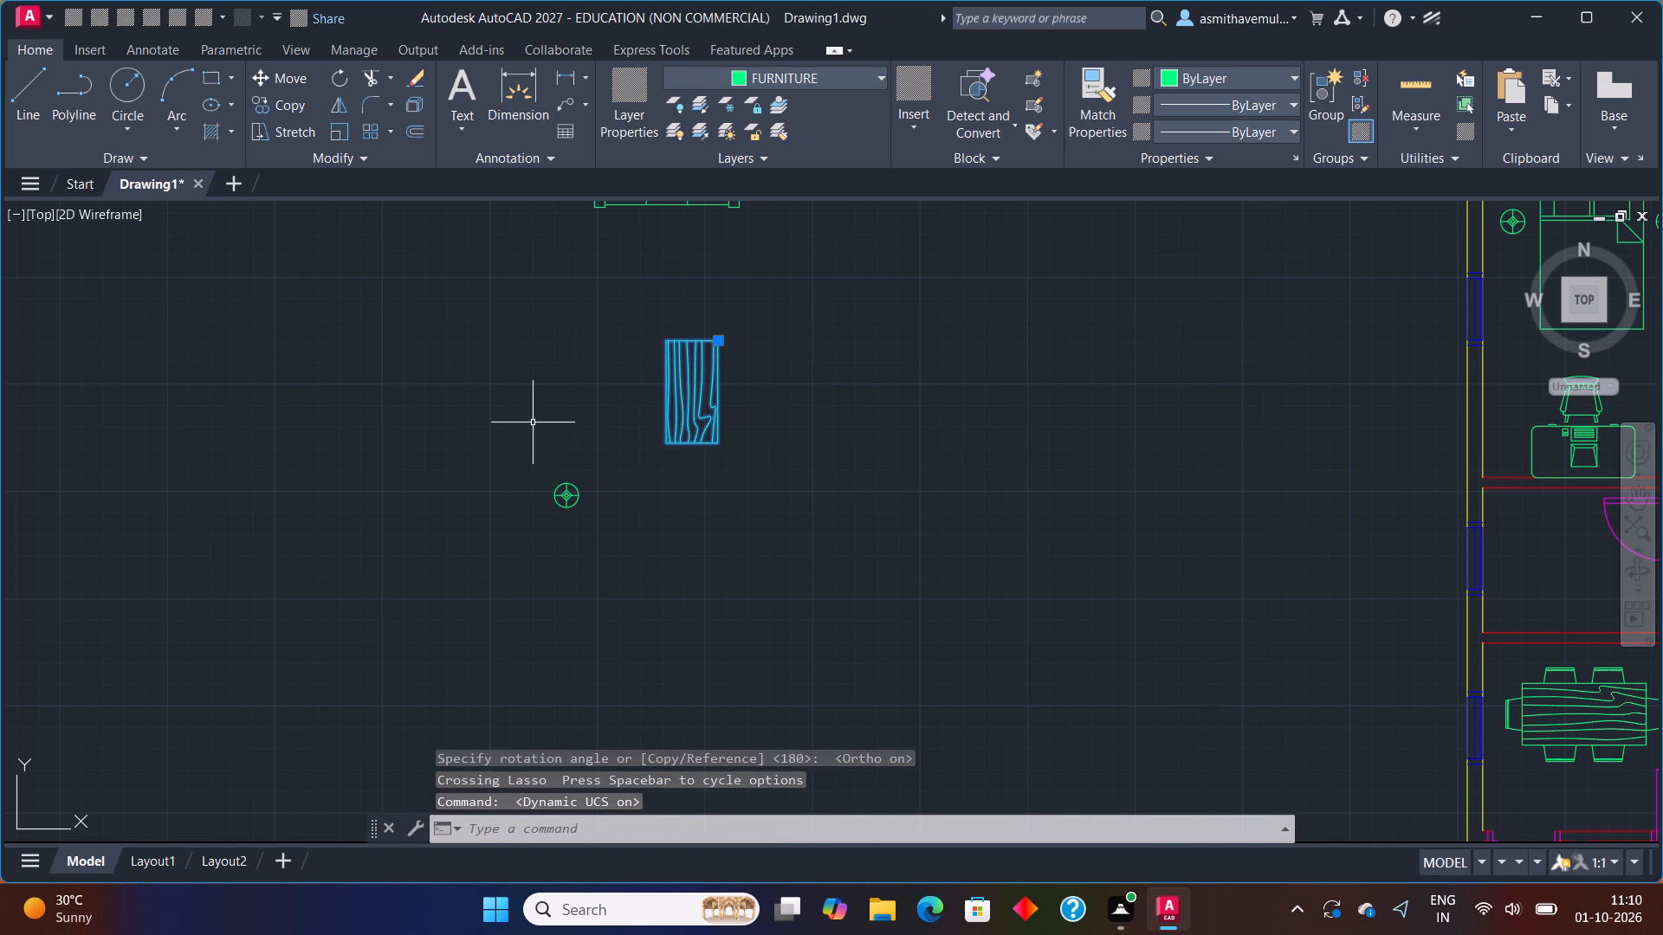
key("F6")
key("F6")
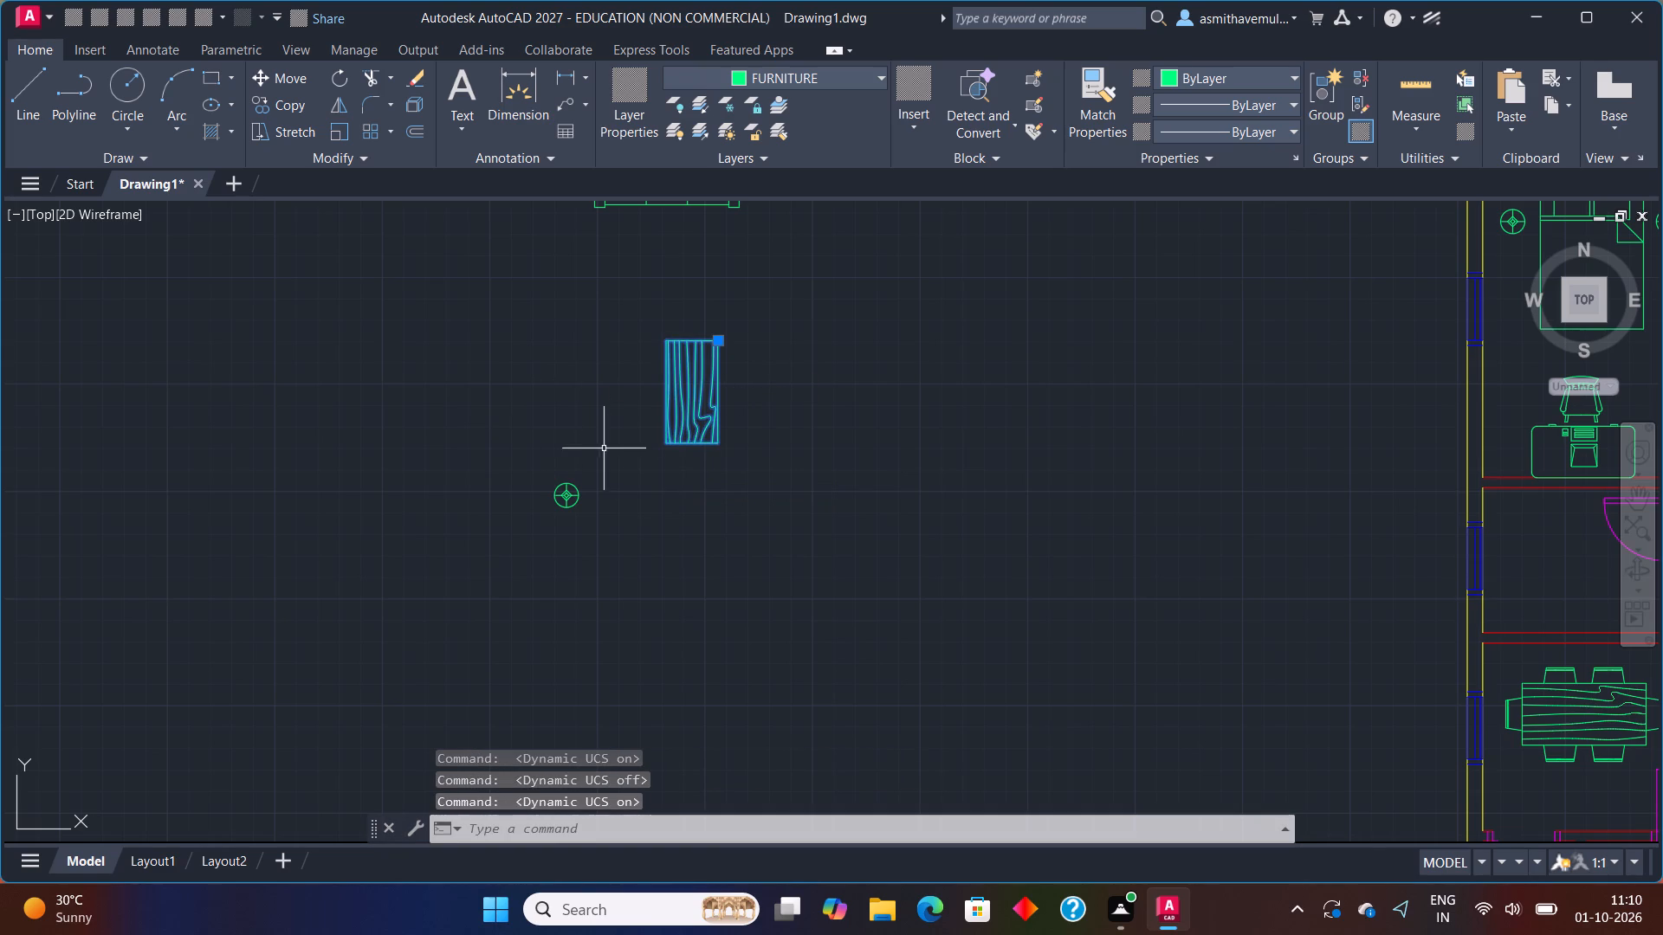
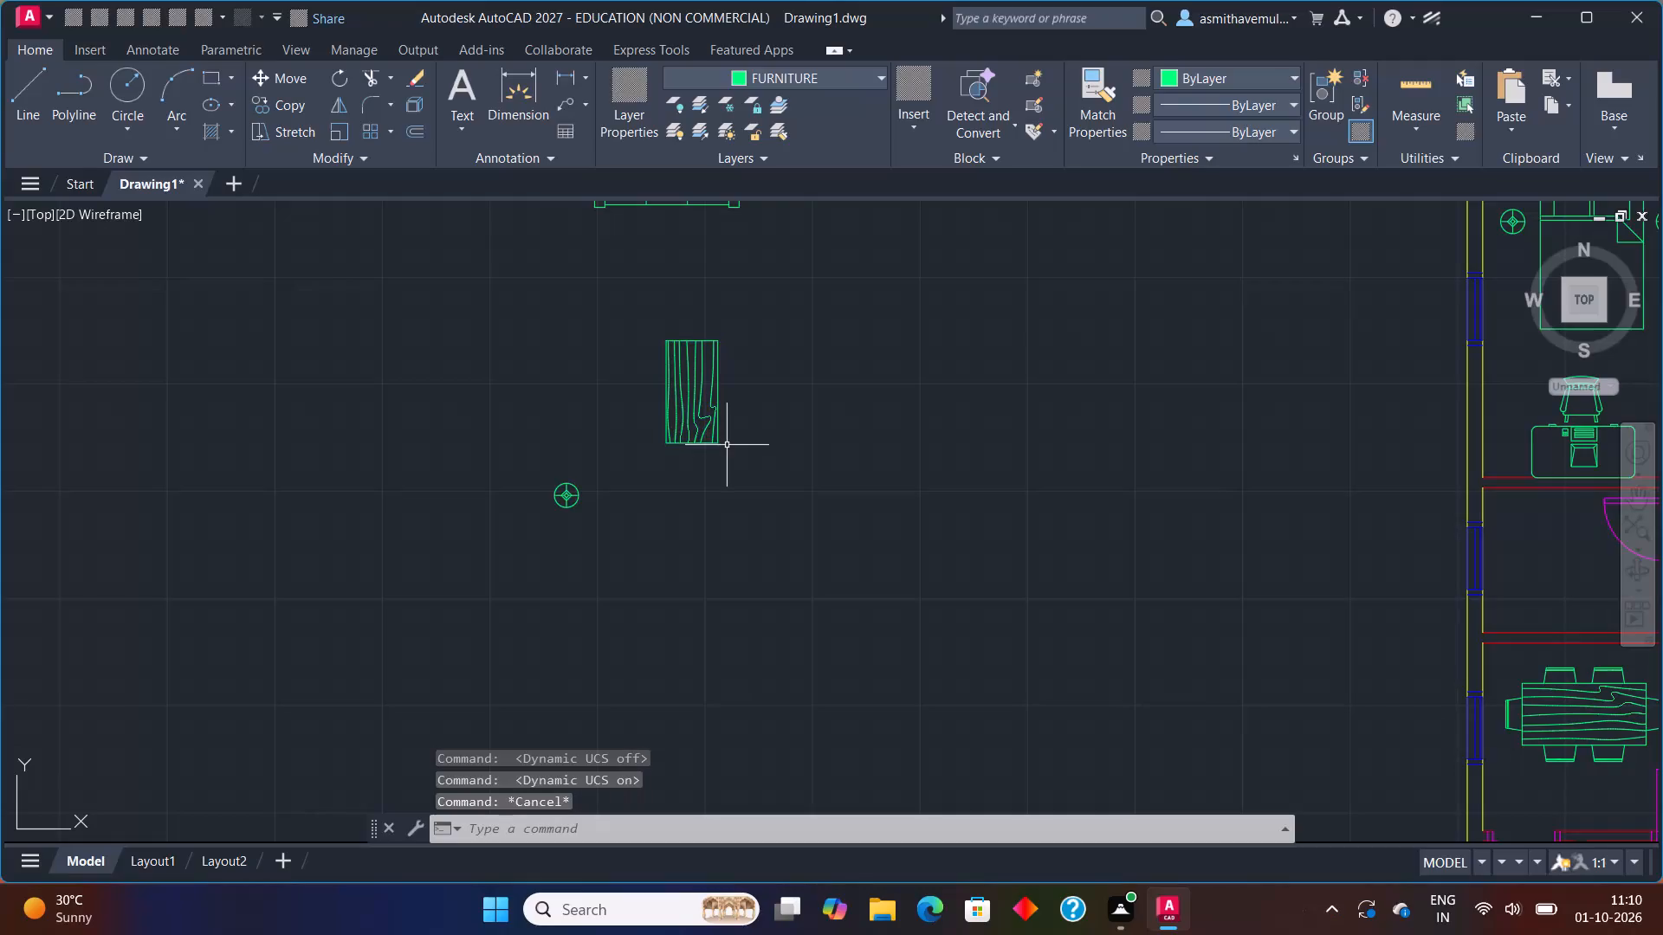
Move the rotated wooden table block by its southeast corner into the open living area on the plan's east side, with Ortho off.
left_click(706, 445)
key("m")
key("Return")
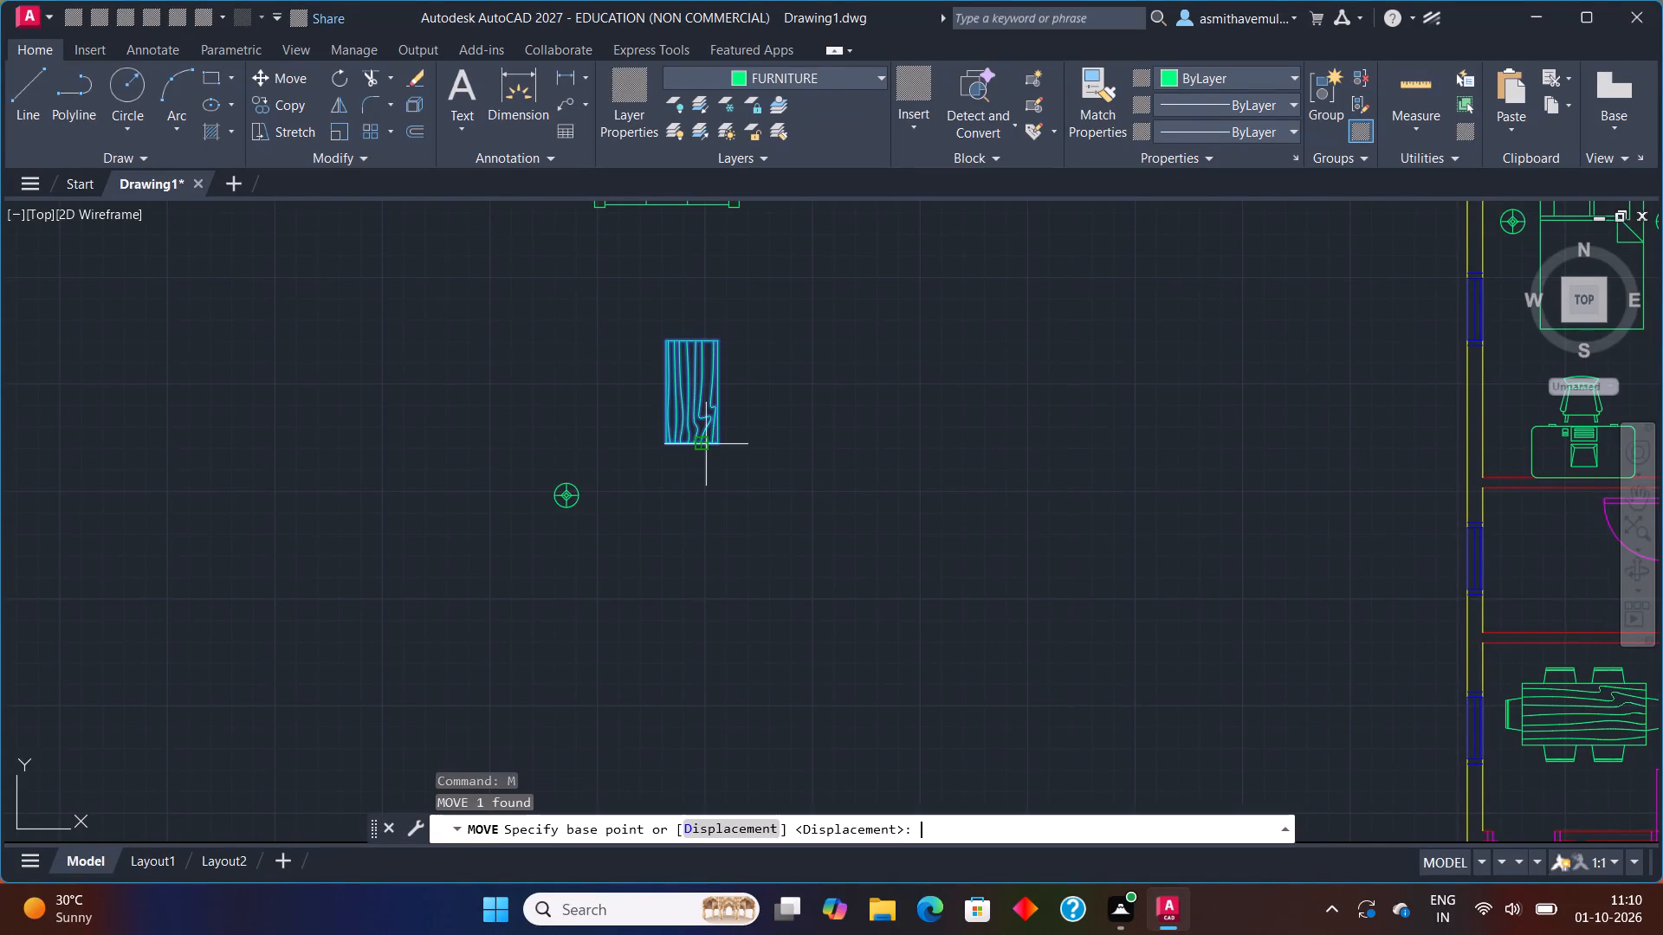
left_click(706, 445)
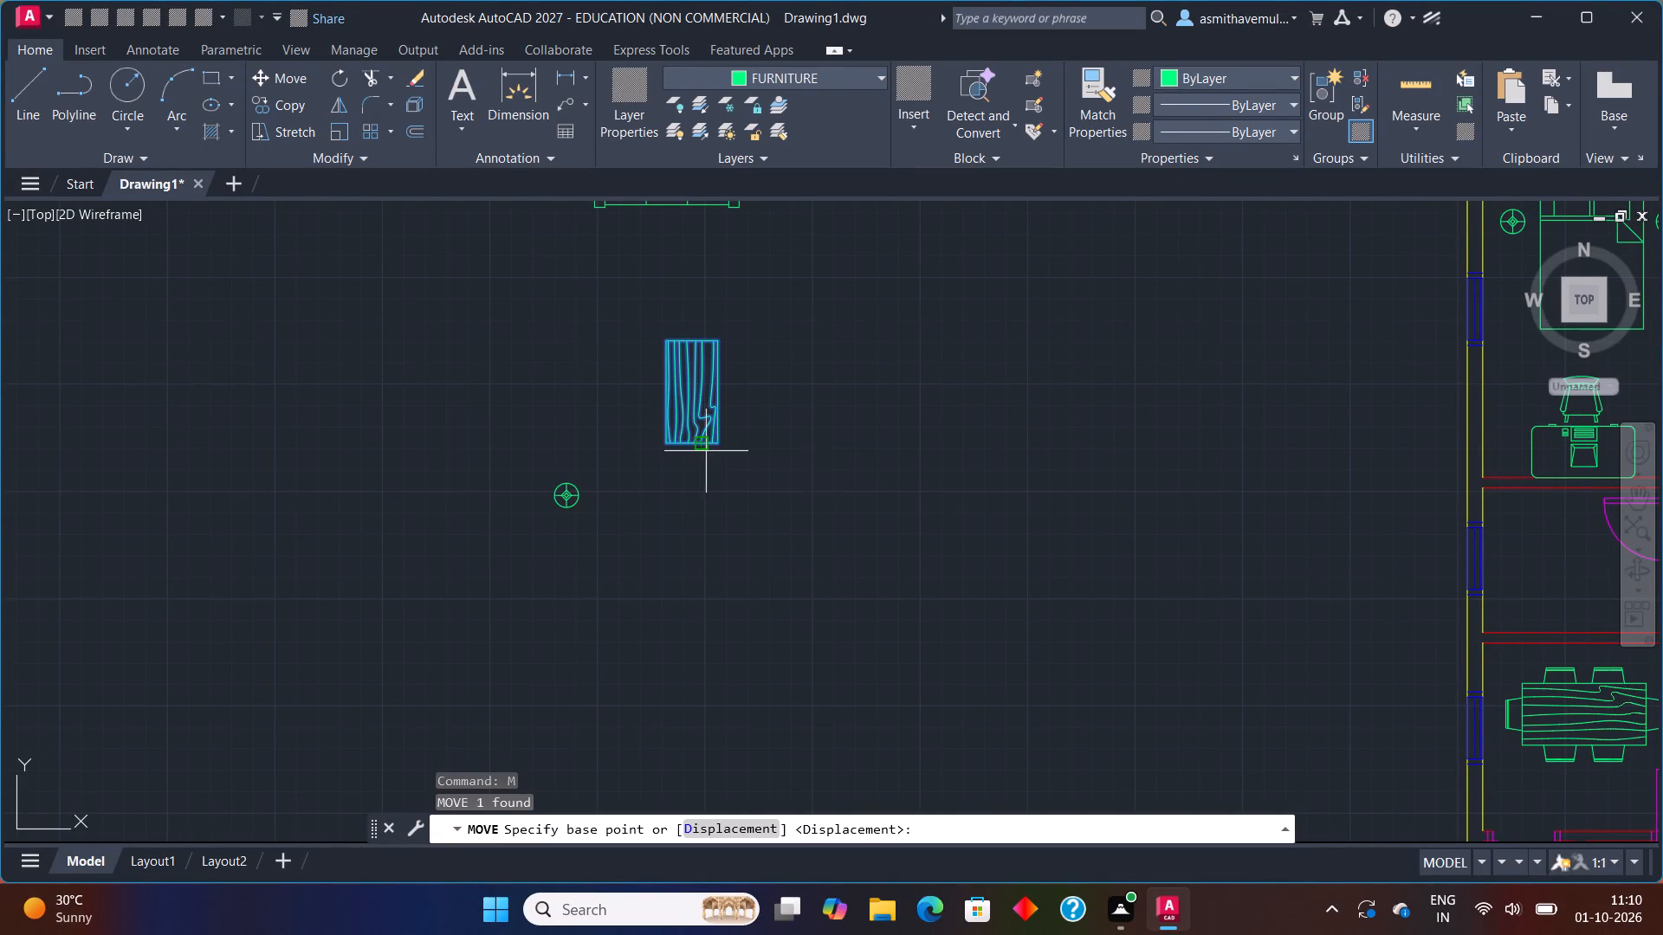
left_click(723, 448)
scroll(1094, 485, "down", 3)
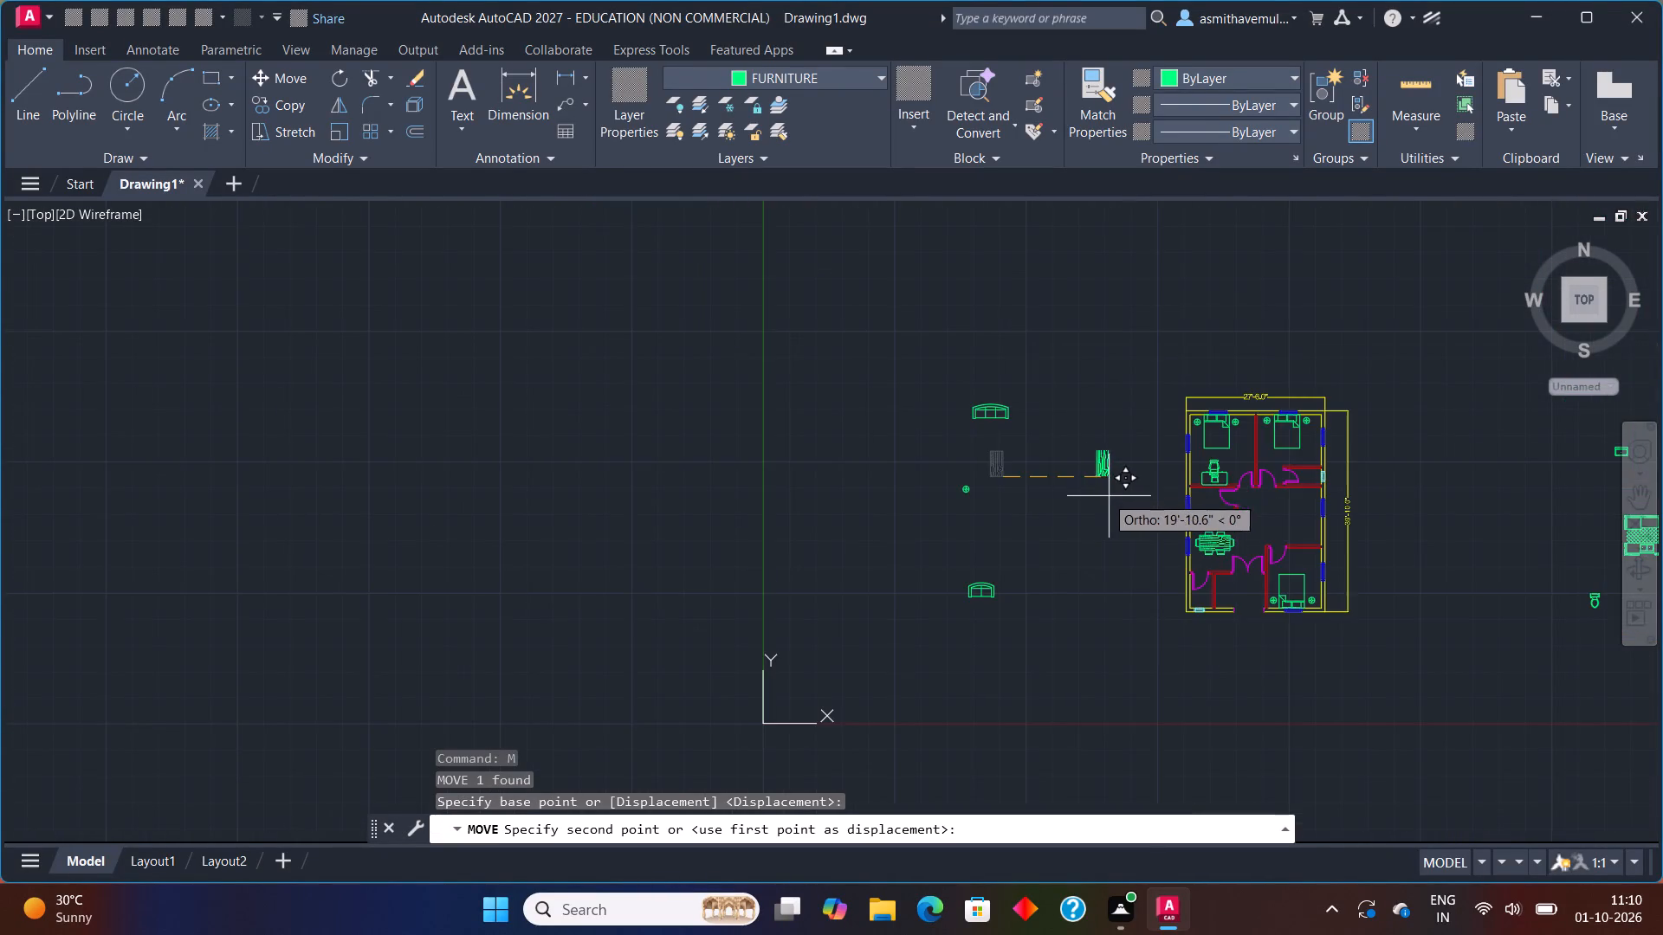
middle_click_drag(1109, 497, 674, 477)
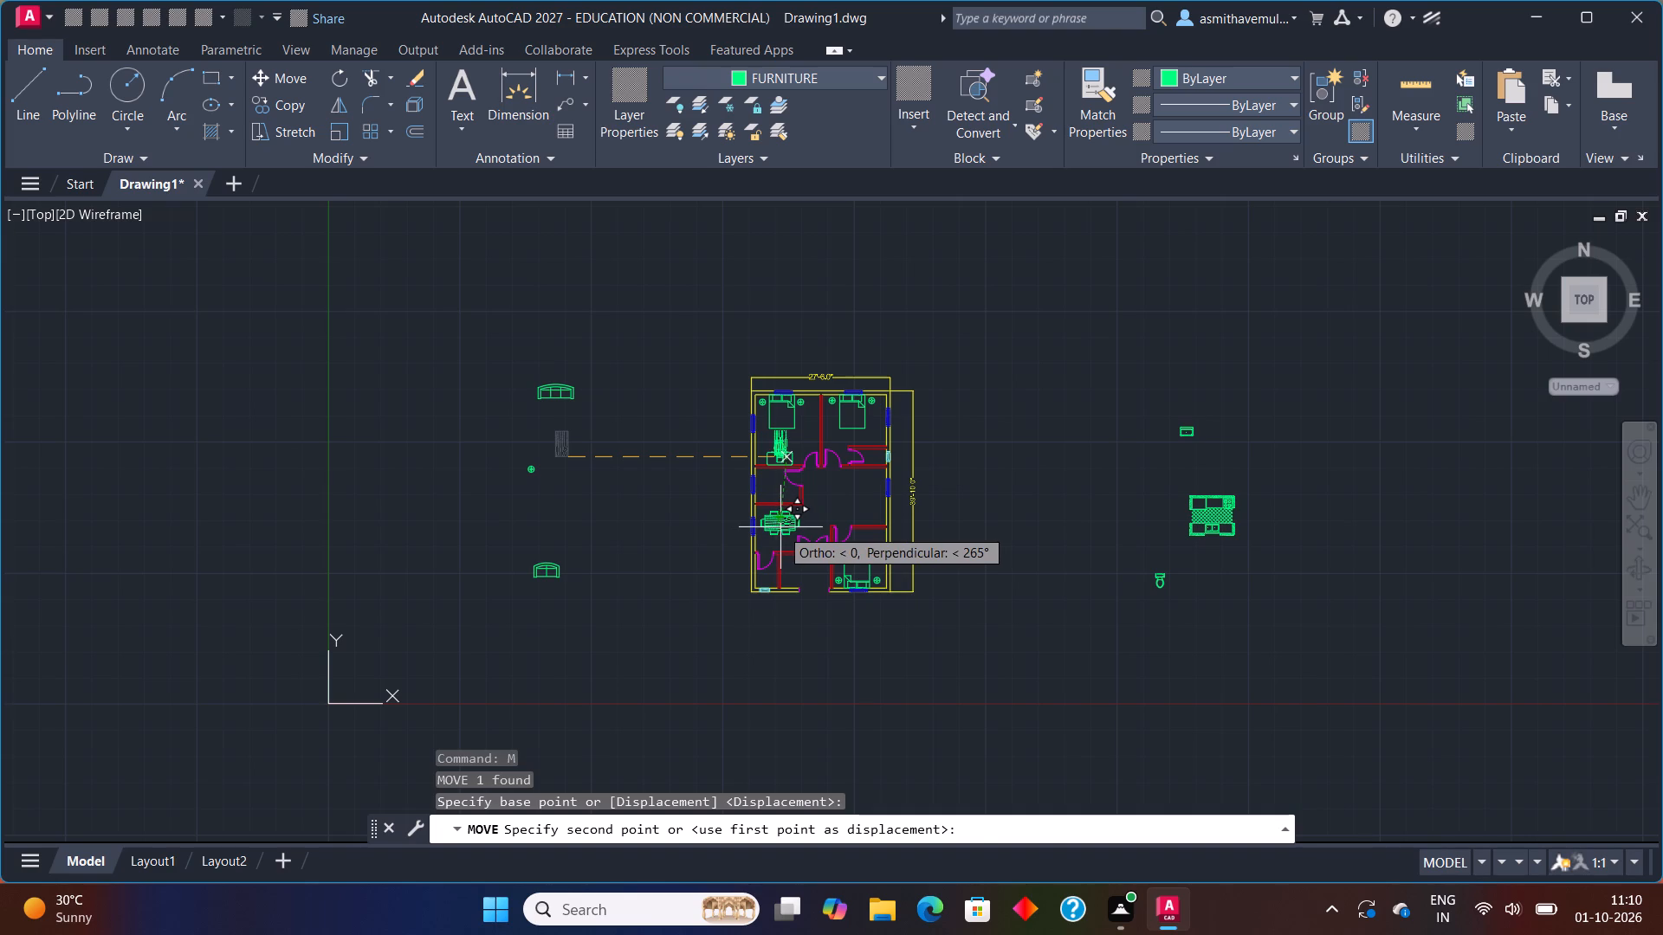
key("F8")
scroll(844, 508, "up", 3)
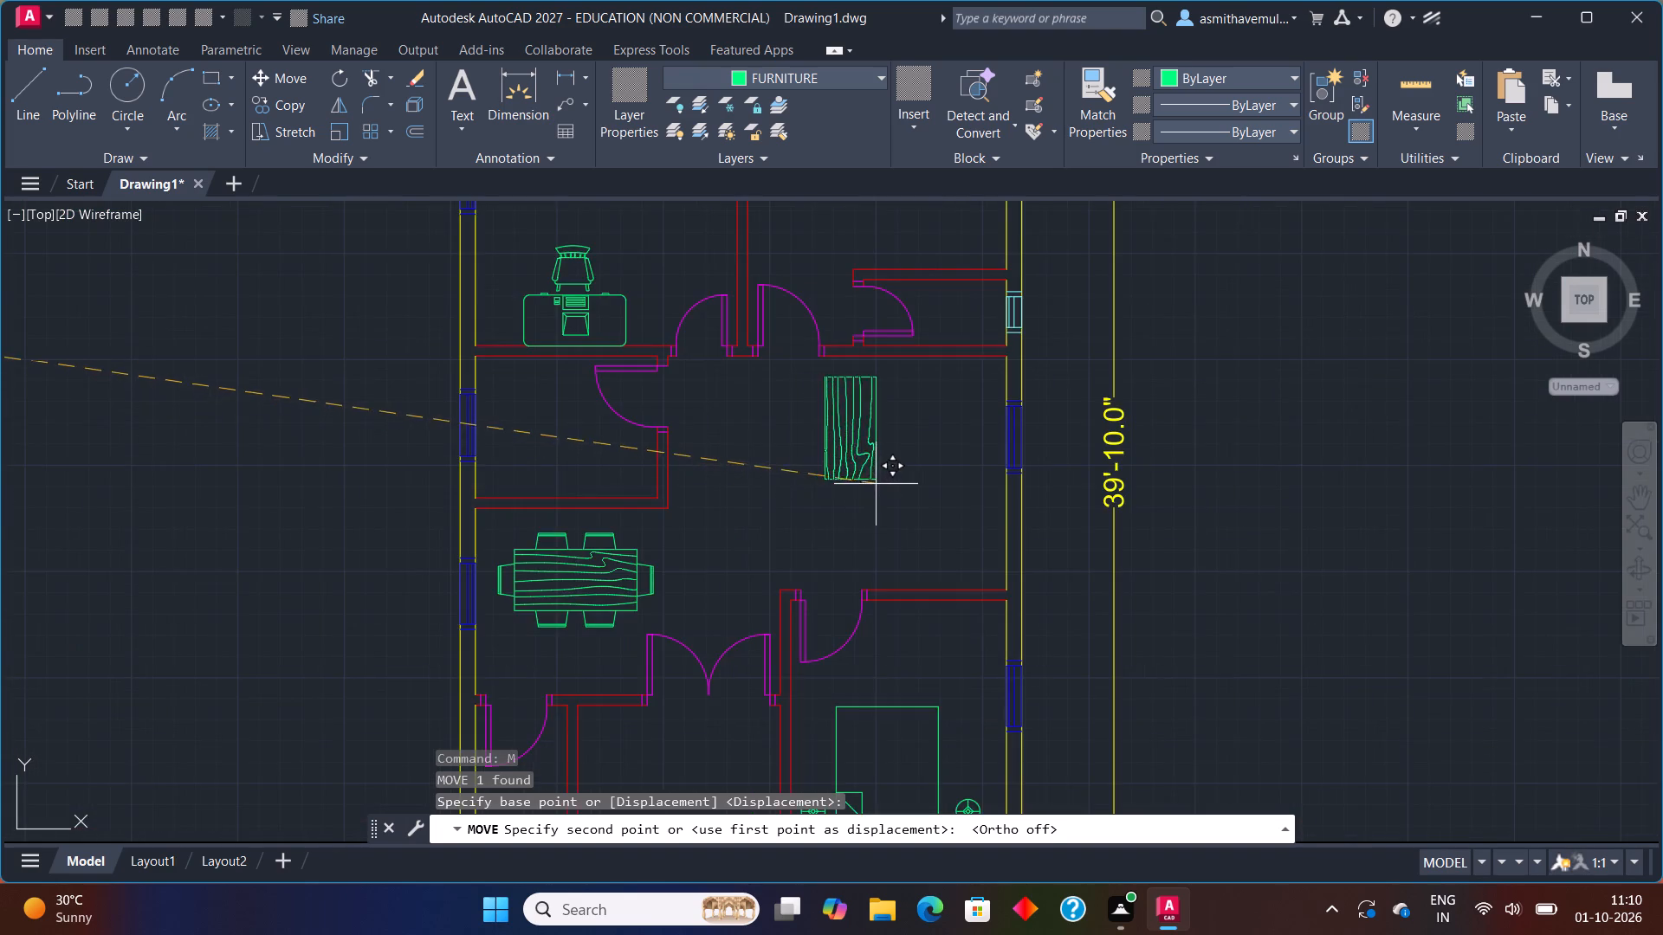
scroll(876, 485, "up", 1)
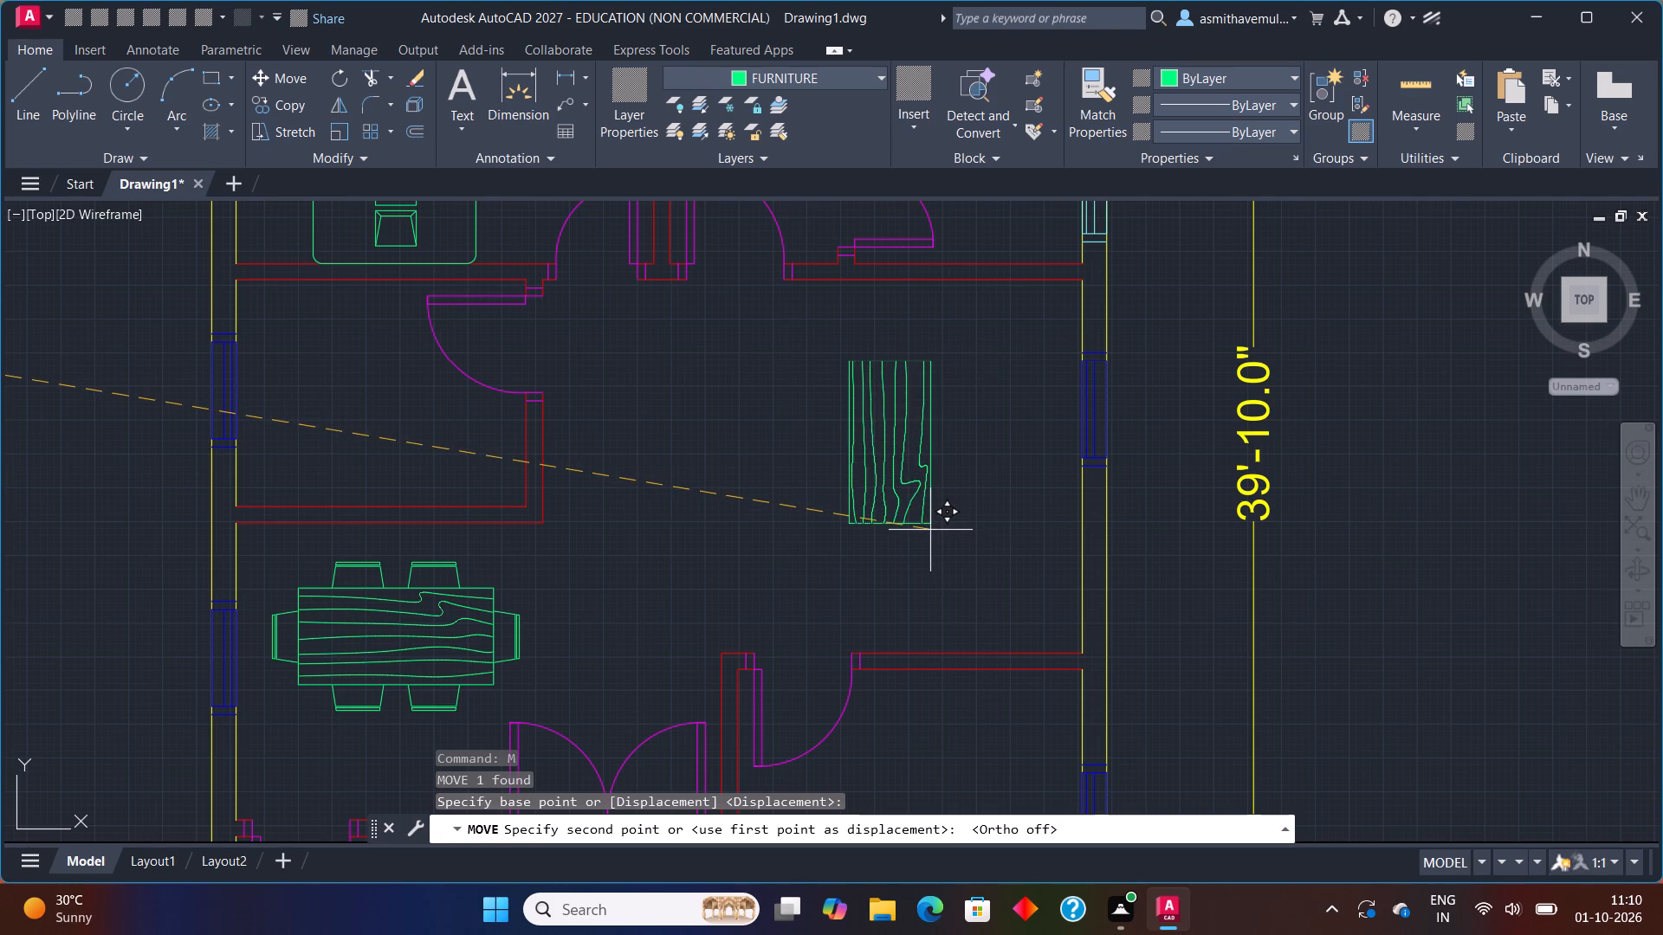
left_click(930, 531)
Rotate the three-seat sofa northwest of the plan 270° about its southeast corner, with Ortho on.
scroll(785, 480, "down", 2)
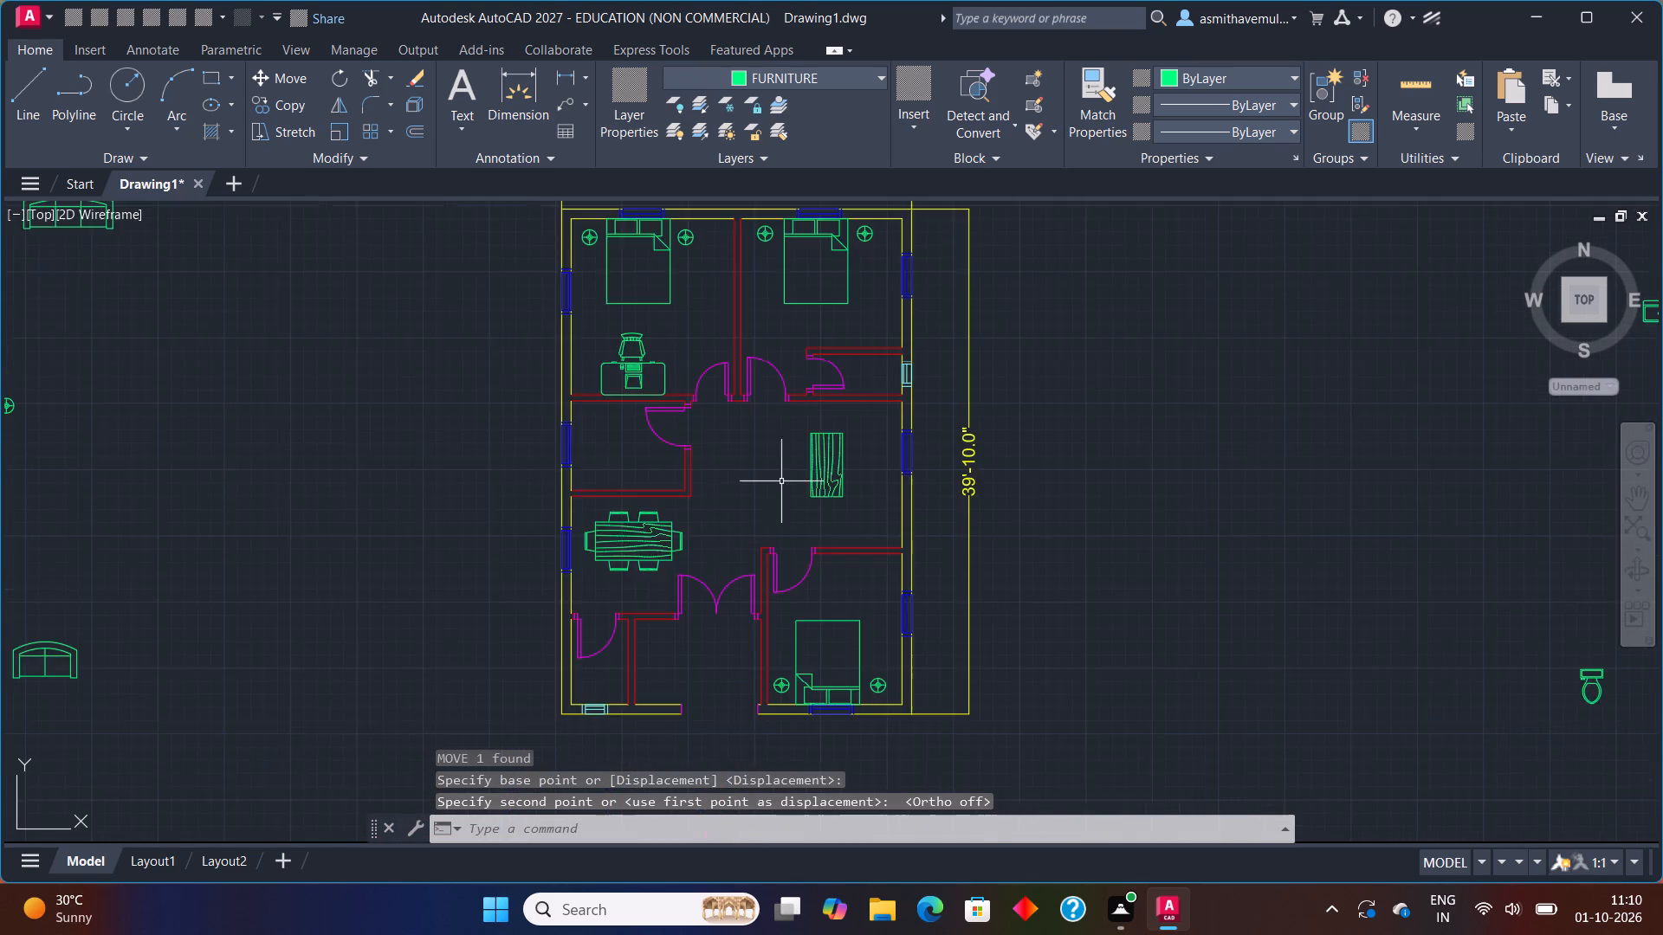
scroll(777, 485, "down", 1)
middle_click(419, 511)
left_click_drag(324, 287, 236, 333)
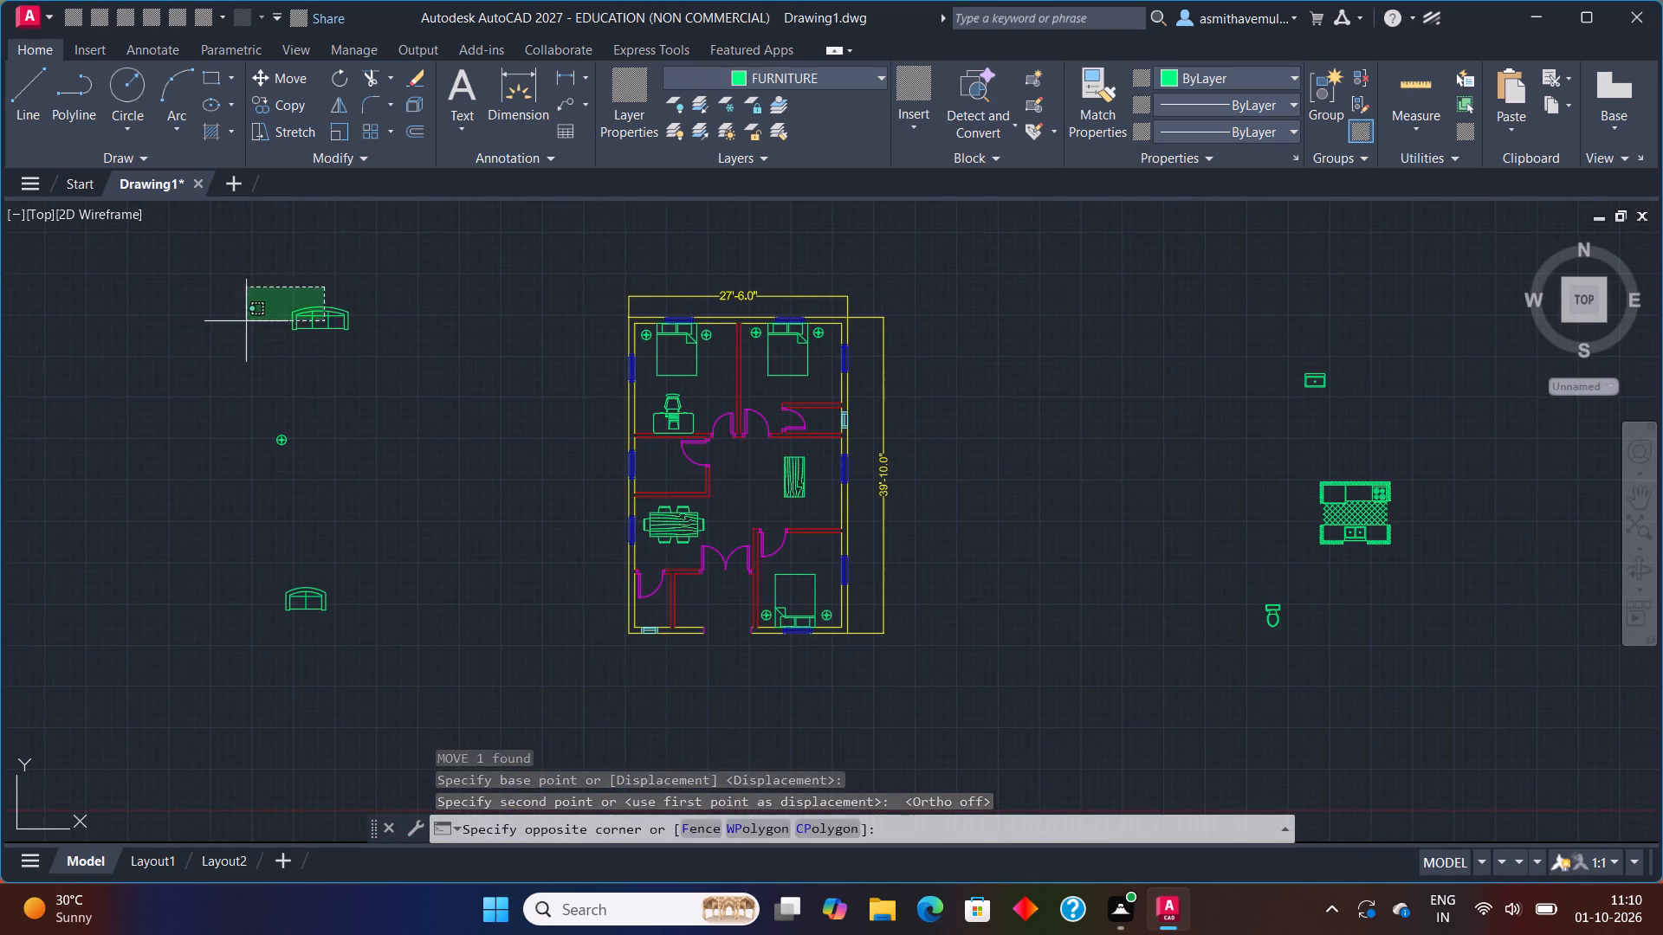
left_click_drag(236, 333, 325, 433)
type("RO")
key("Return")
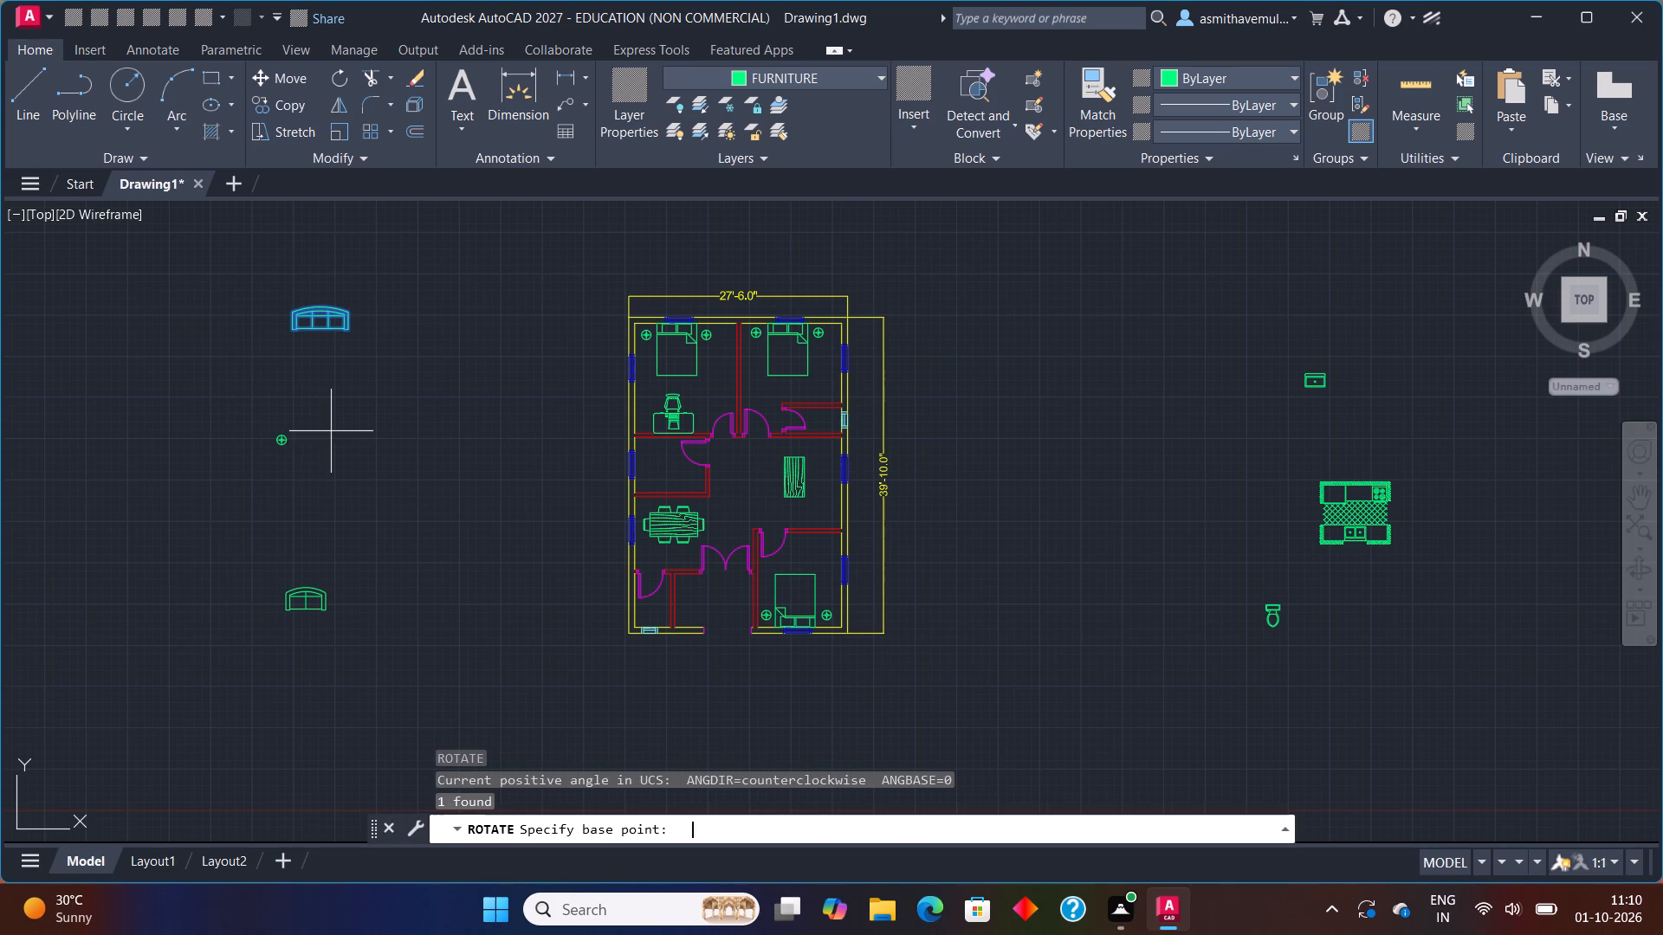
scroll(334, 374, "up", 2)
middle_click_drag(368, 272, 400, 413)
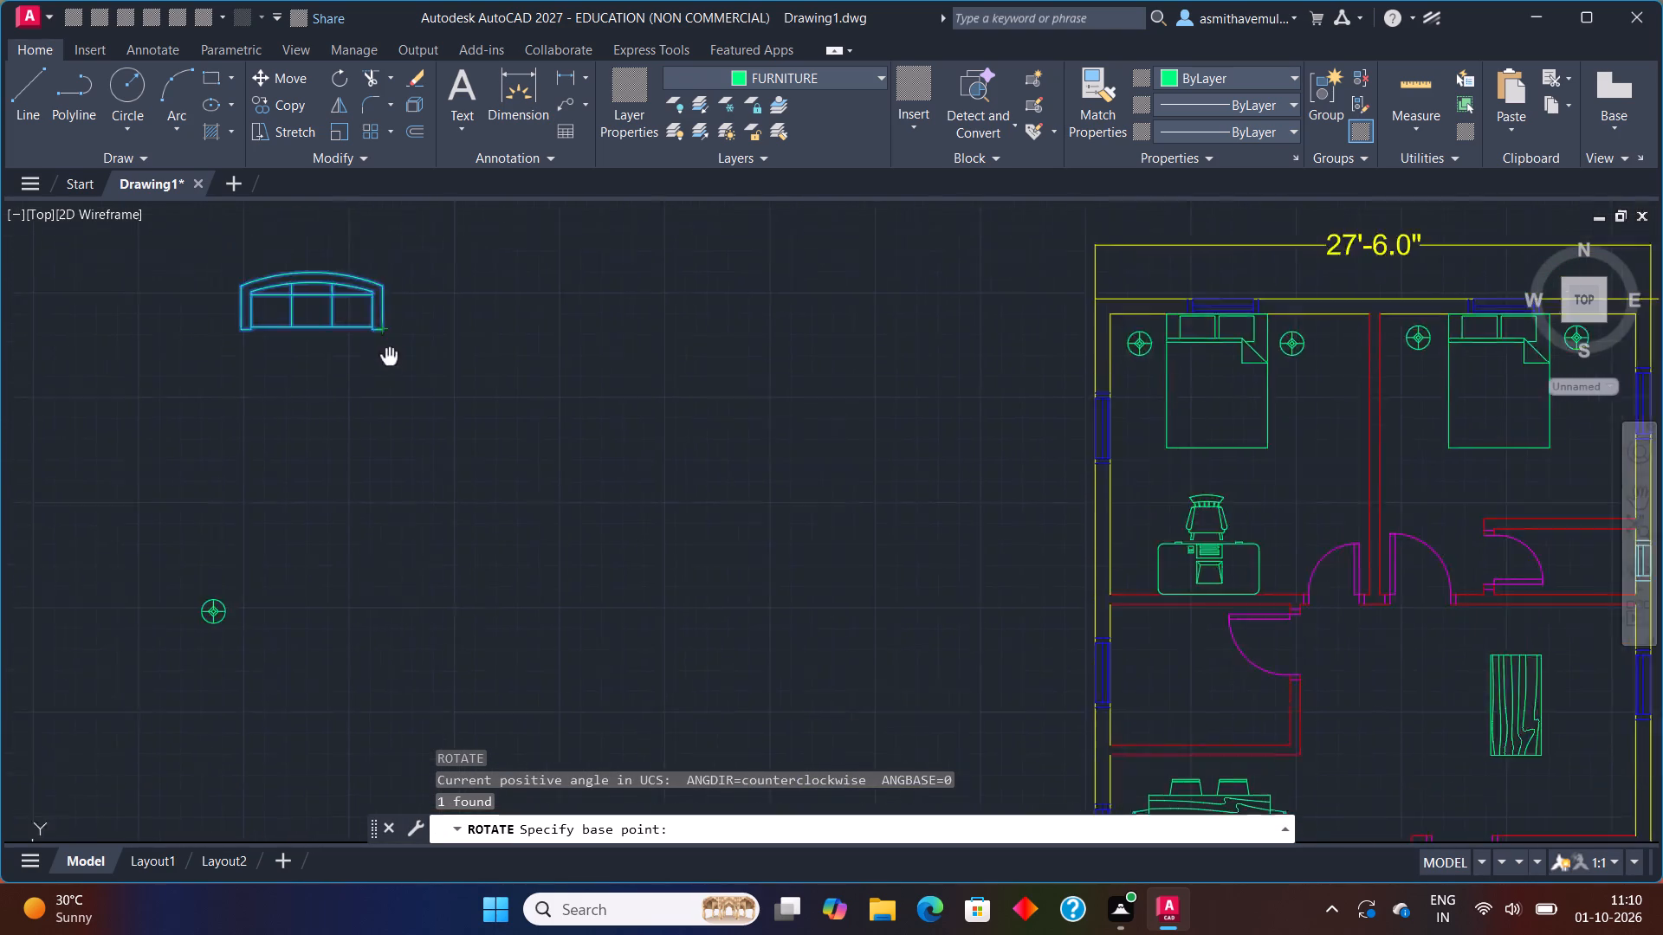
middle_click_drag(400, 413, 430, 566)
left_click(430, 566)
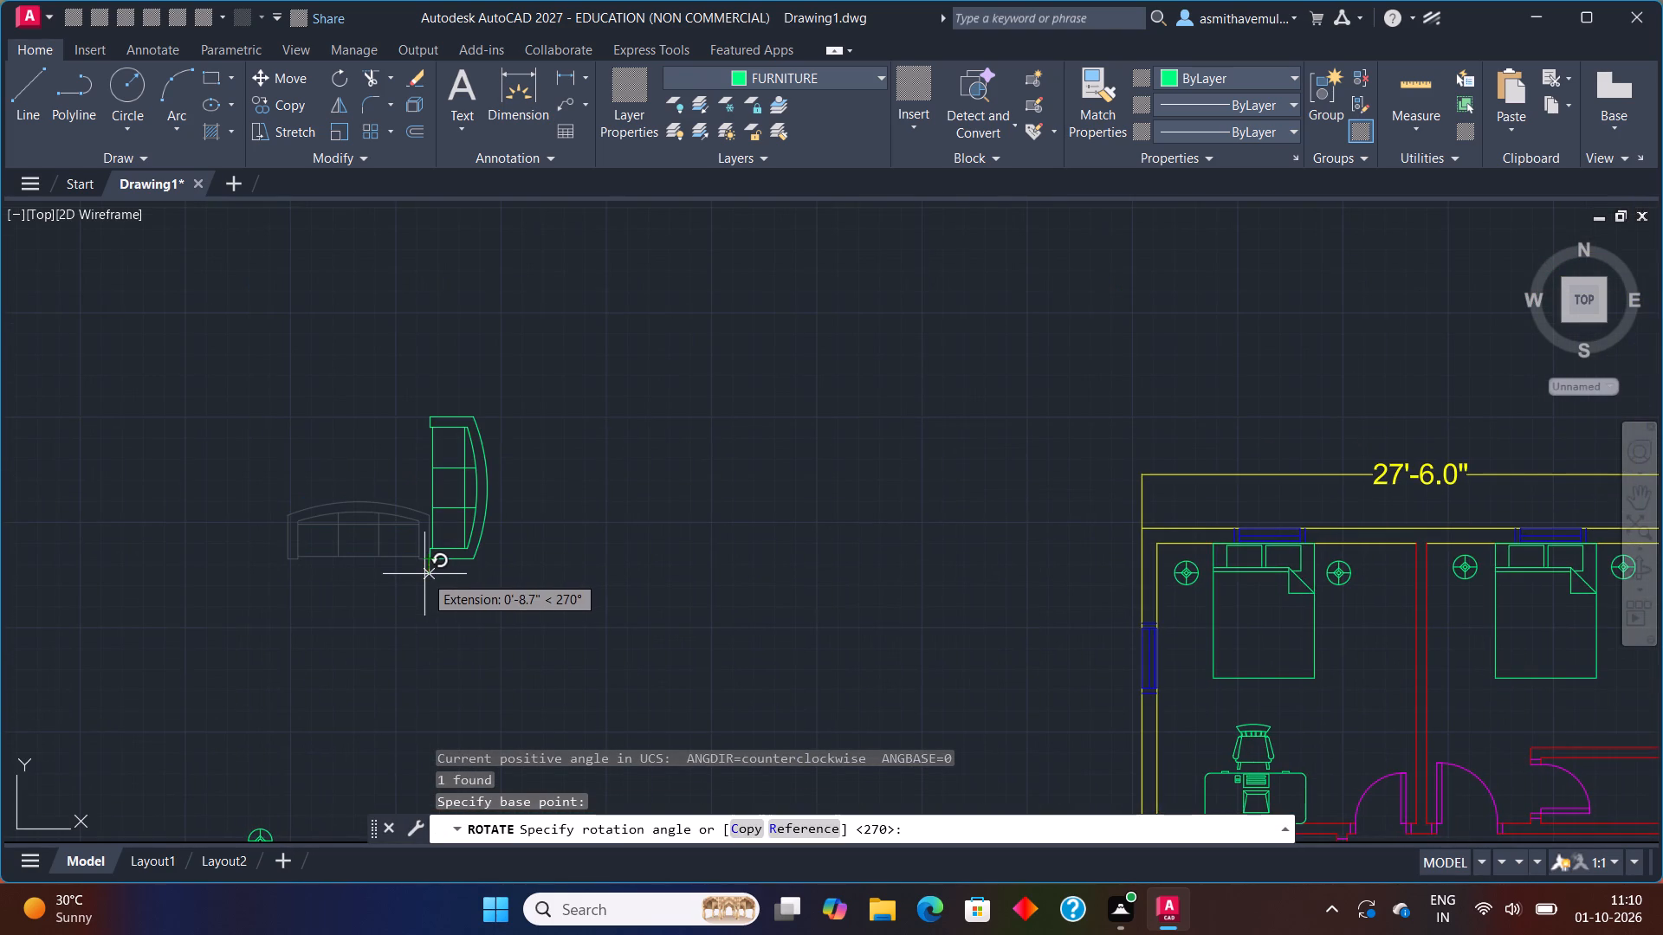
key("F8")
left_click(424, 575)
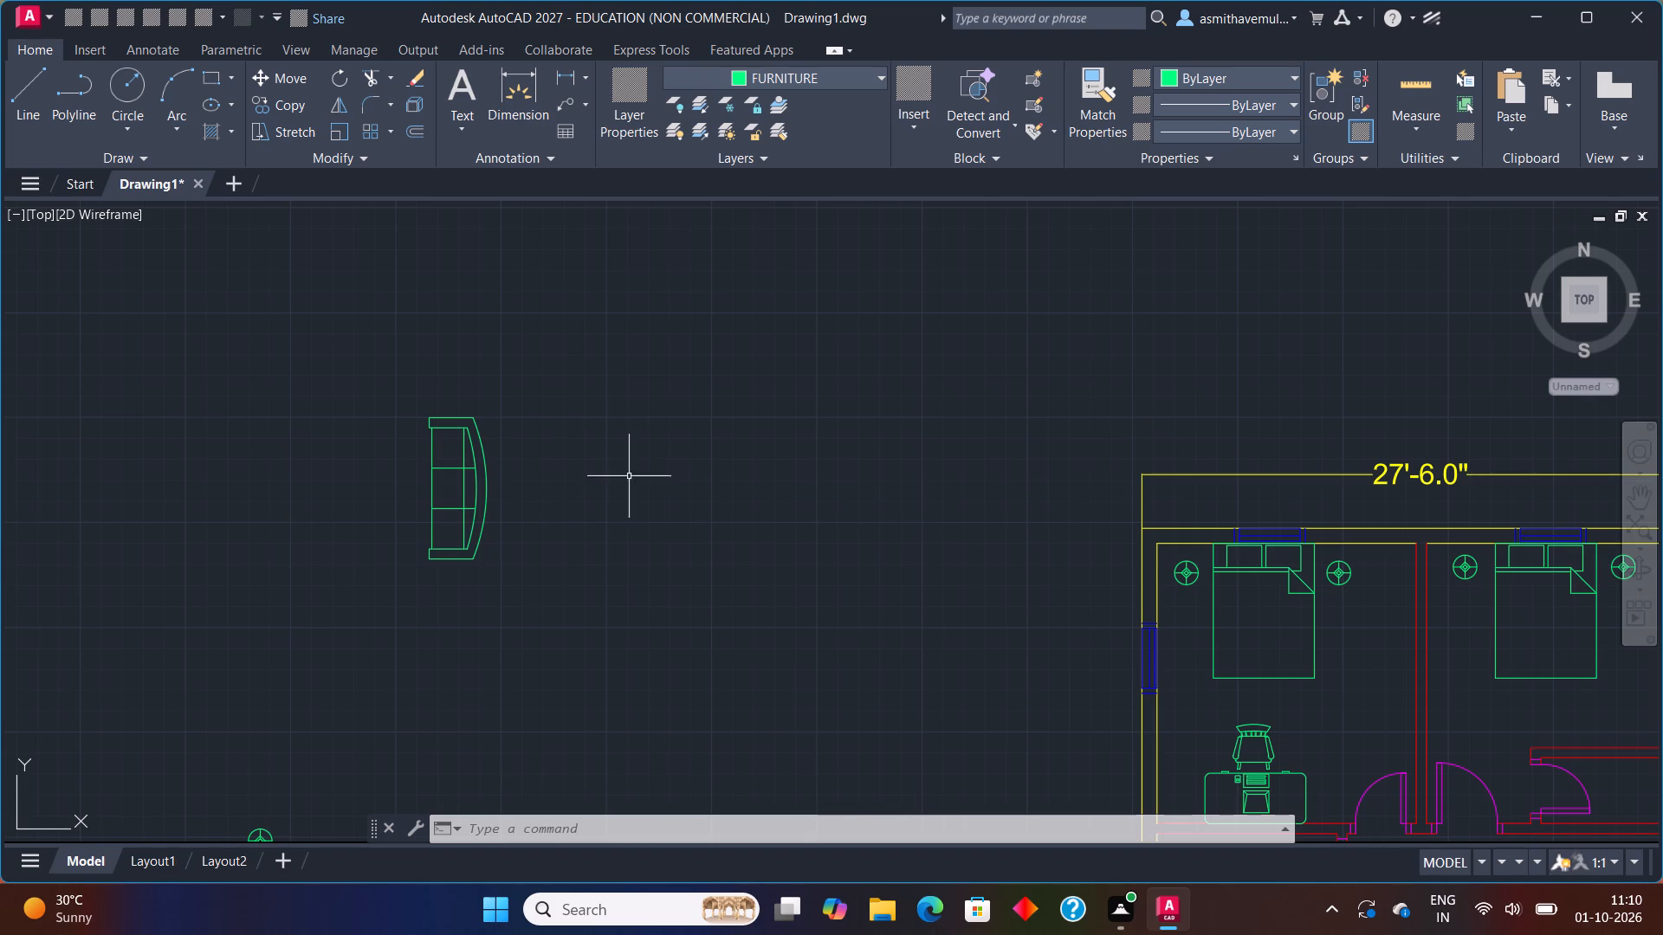
Move the rotated sofa by its northwest corner into the living area between the wooden table and the east wall, with Ortho off.
left_click_drag(613, 410, 407, 629)
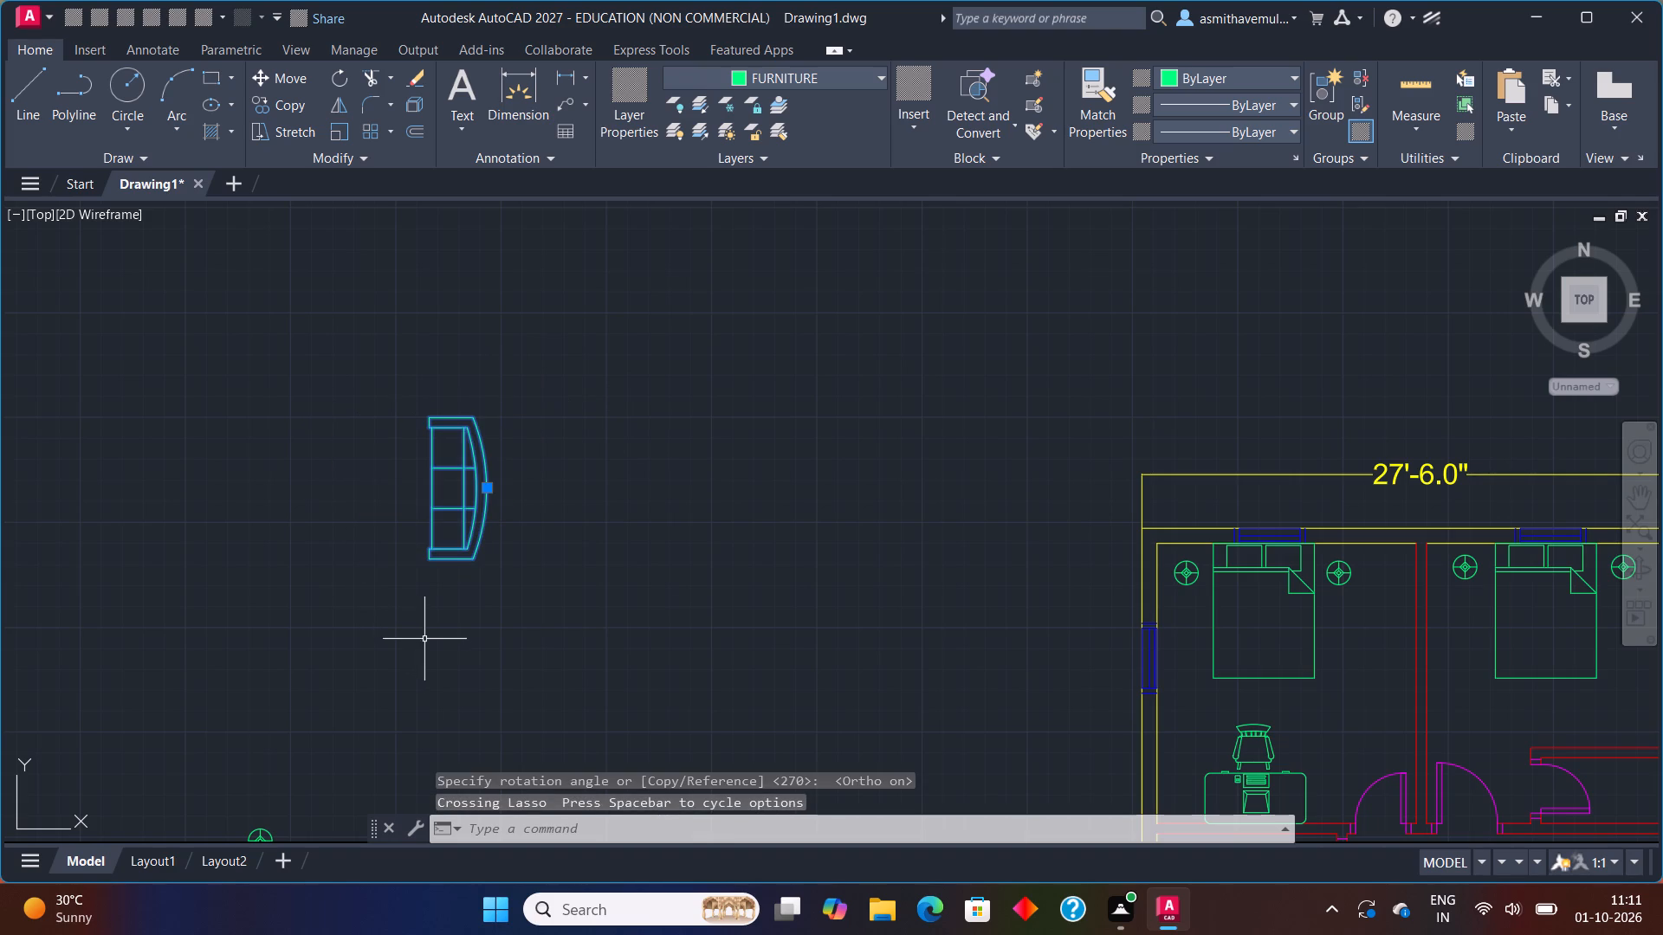
key("m")
key("Return")
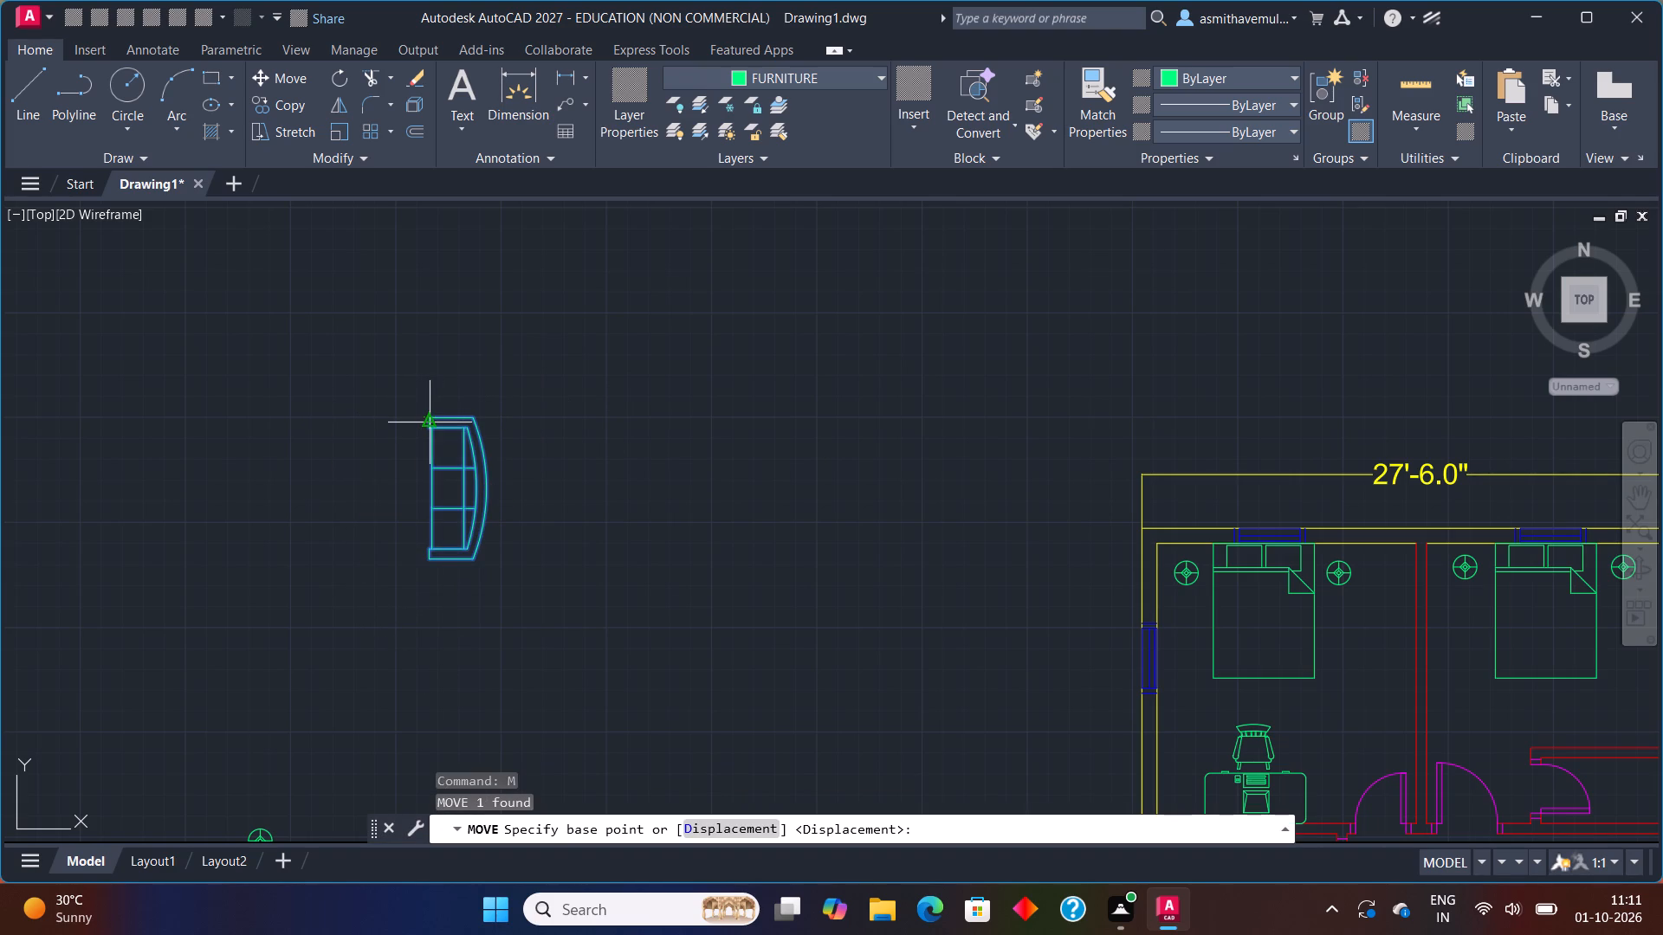
left_click(433, 414)
scroll(1158, 495, "down", 2)
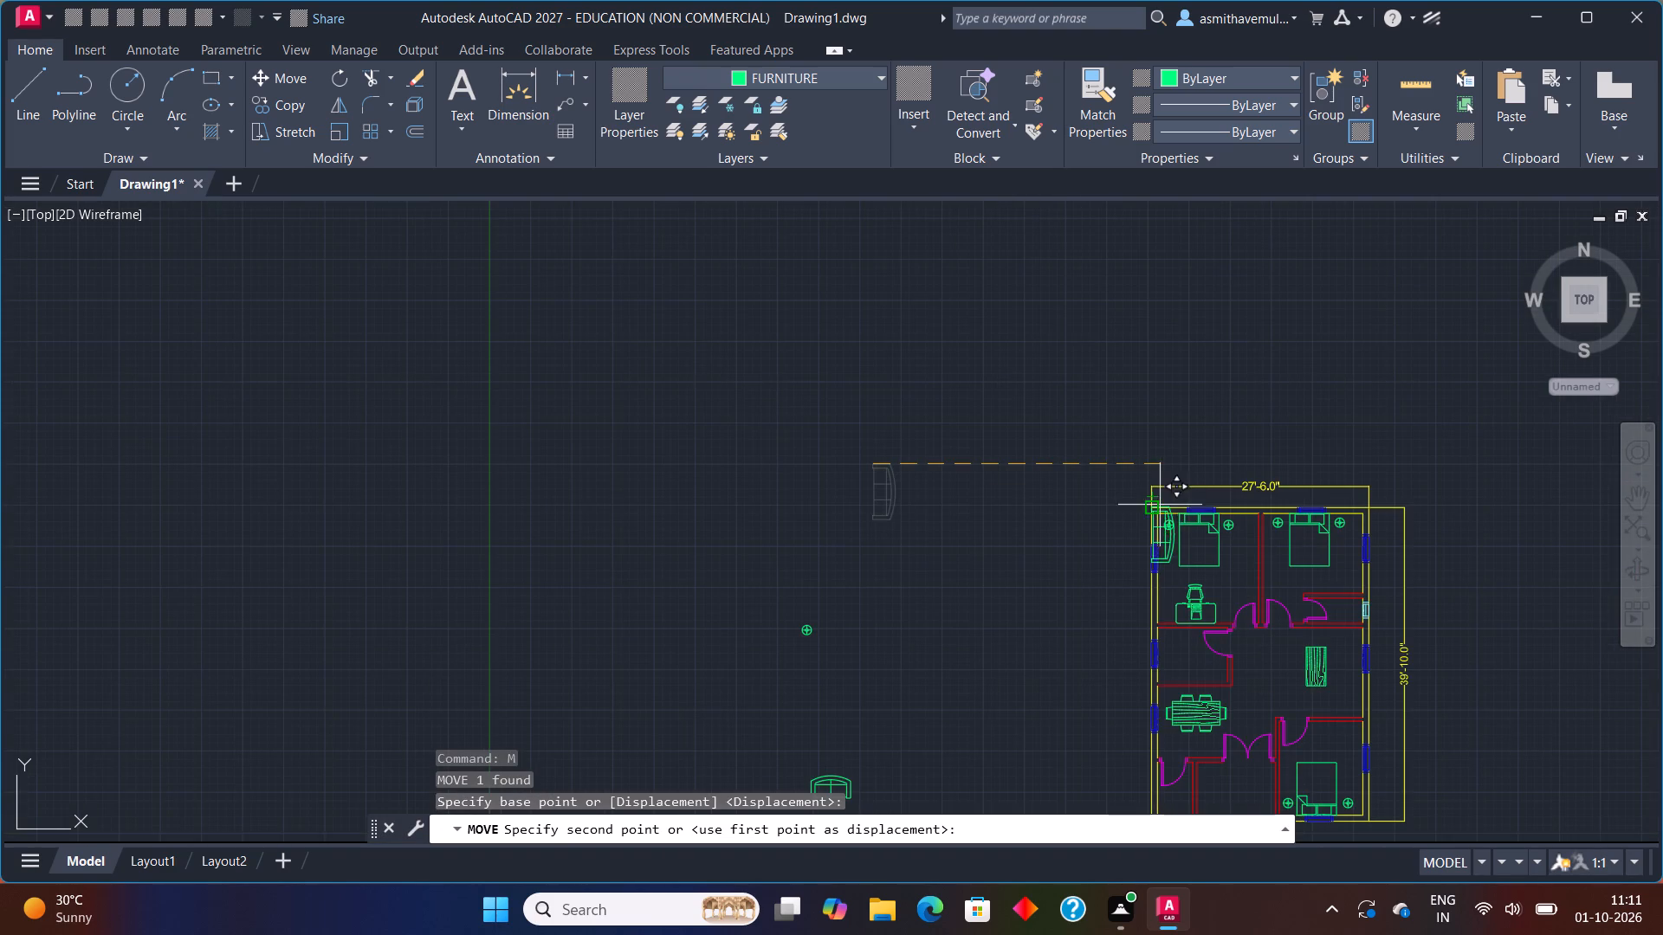
key("F8")
middle_click_drag(1271, 658, 929, 447)
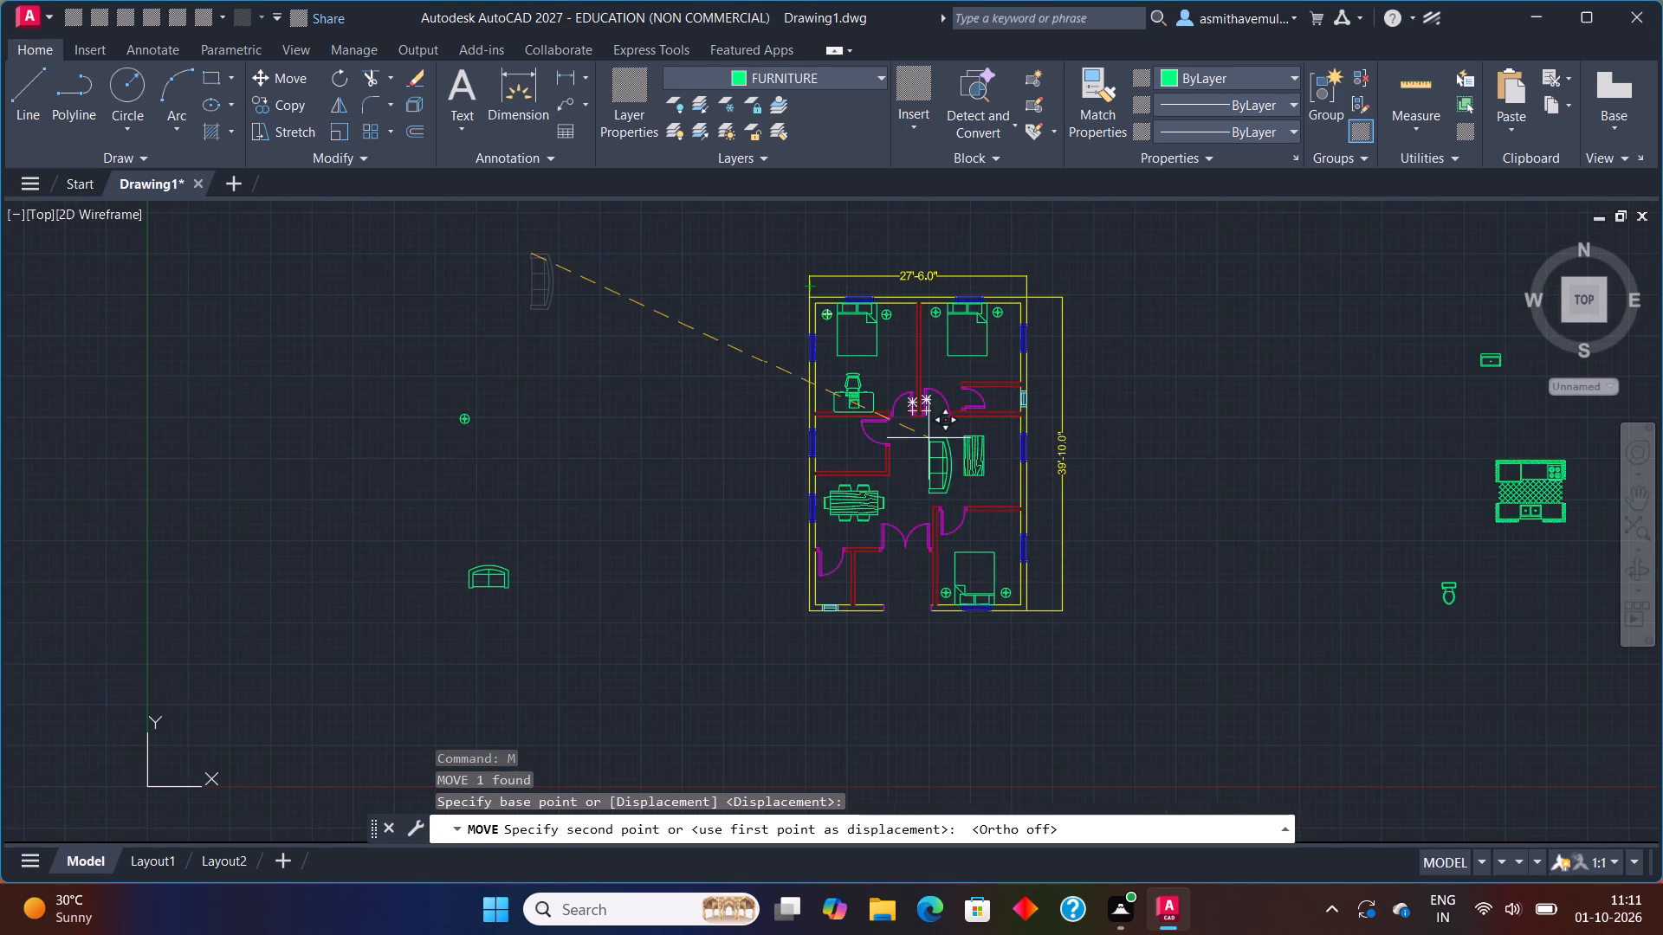
scroll(1006, 438, "up", 4)
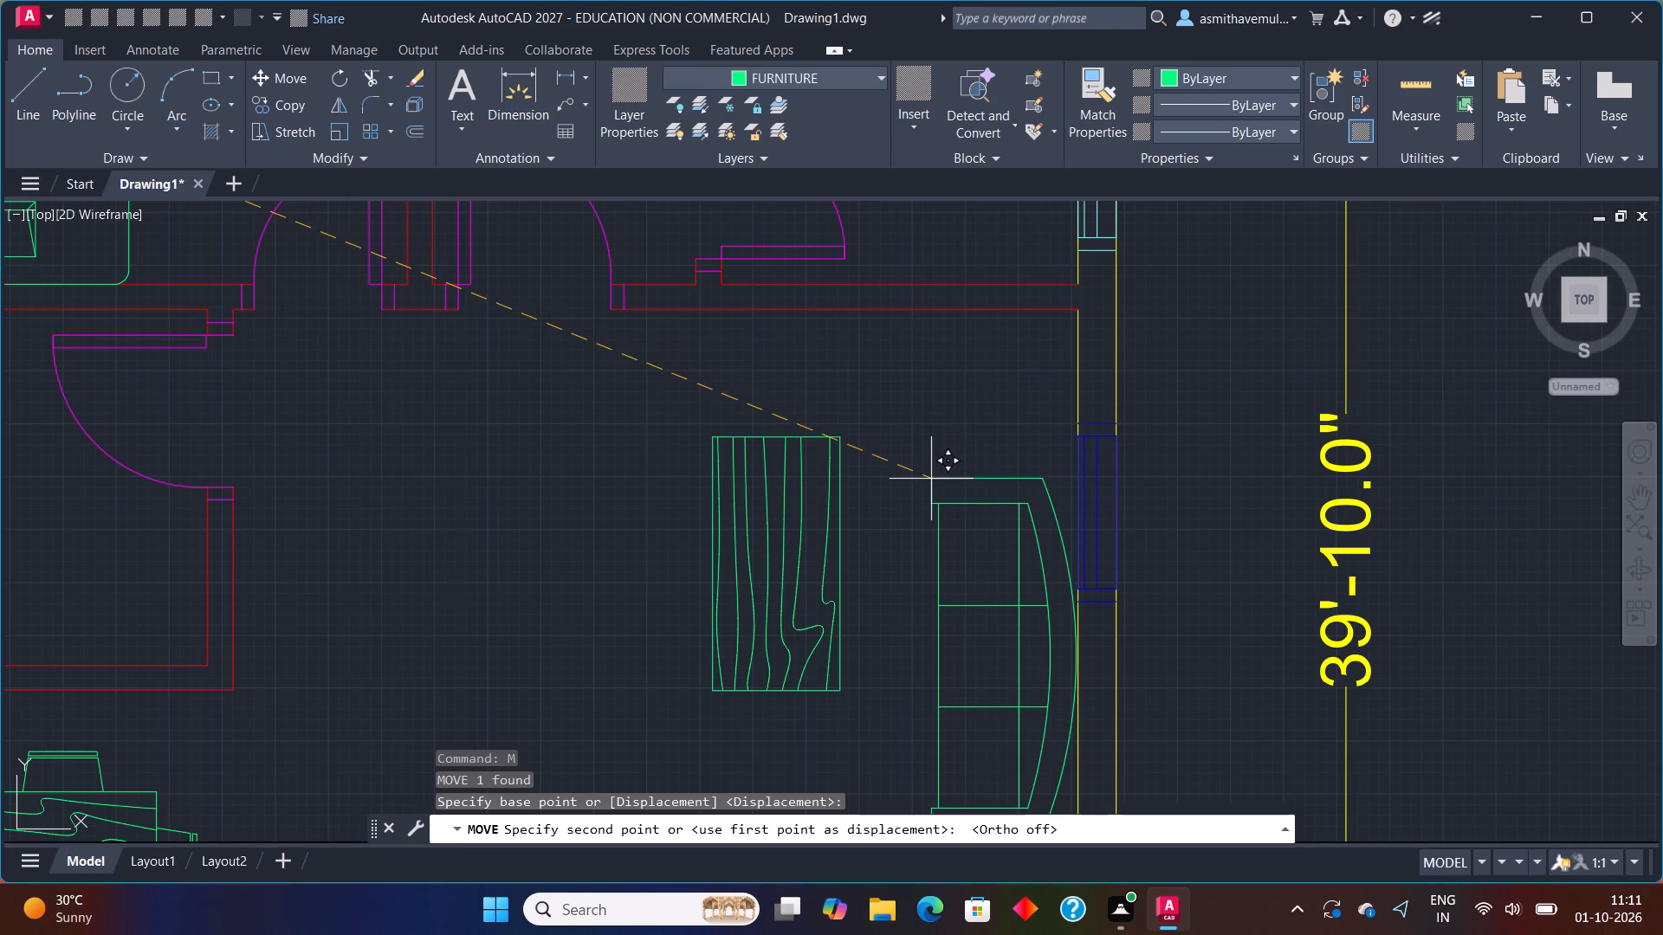
left_click(931, 479)
Move the sofa north along the east wall to the living area window, using the middle of its curved back as base point.
middle_click_drag(883, 619, 883, 616)
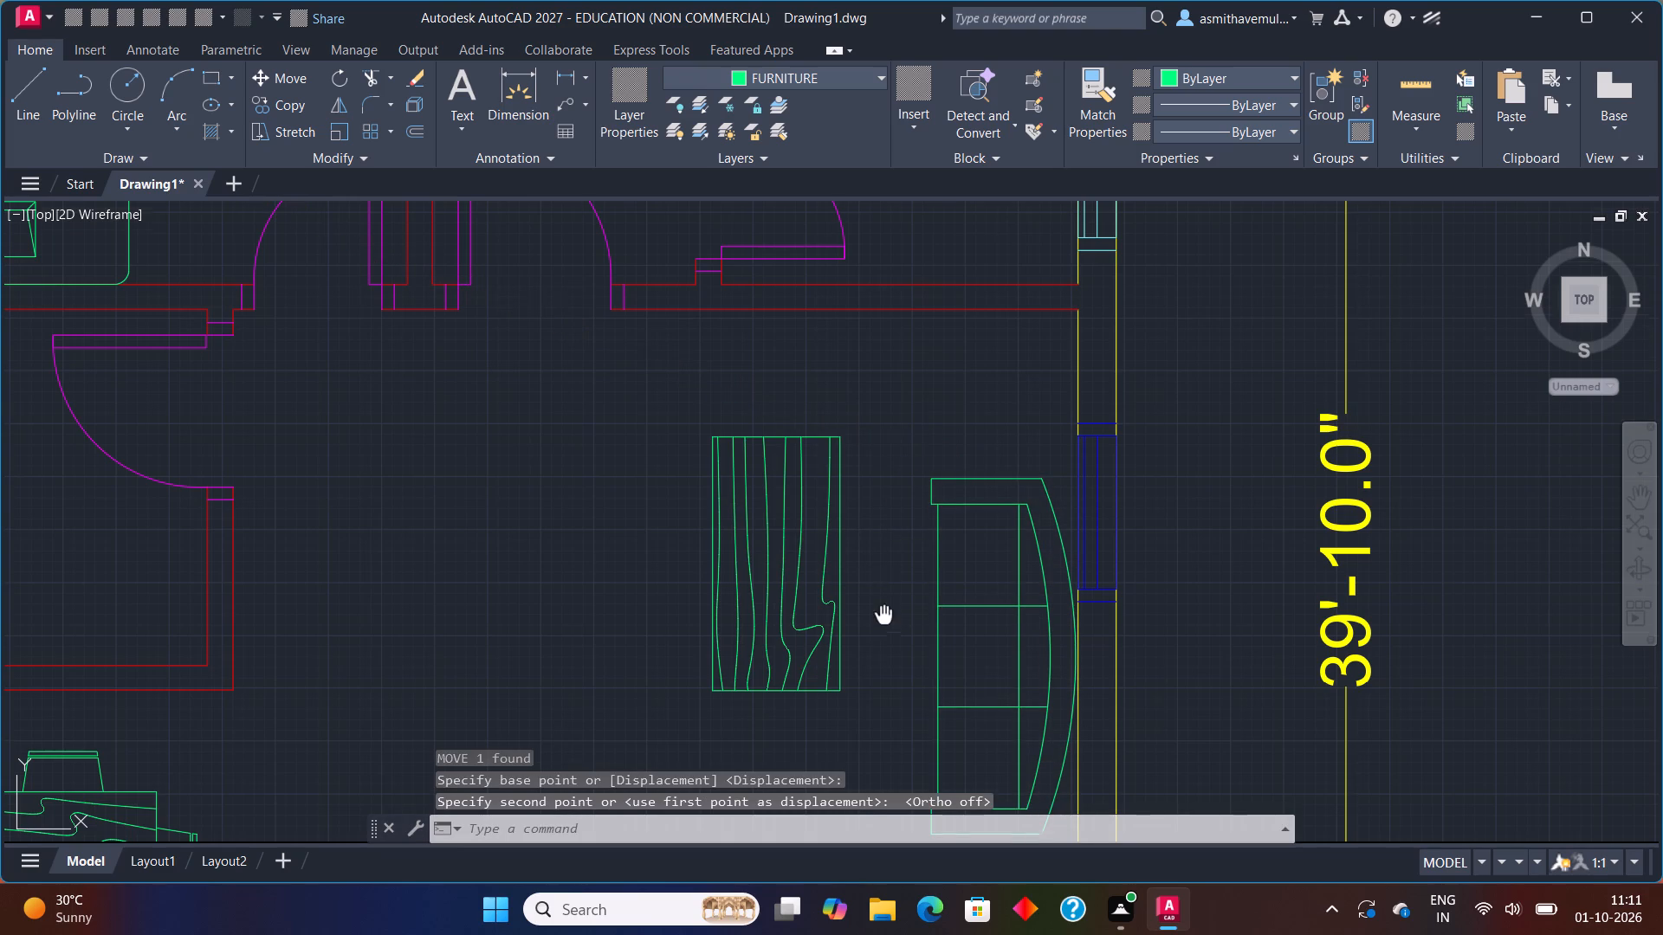
middle_click_drag(883, 616, 895, 476)
left_click_drag(888, 443, 653, 486)
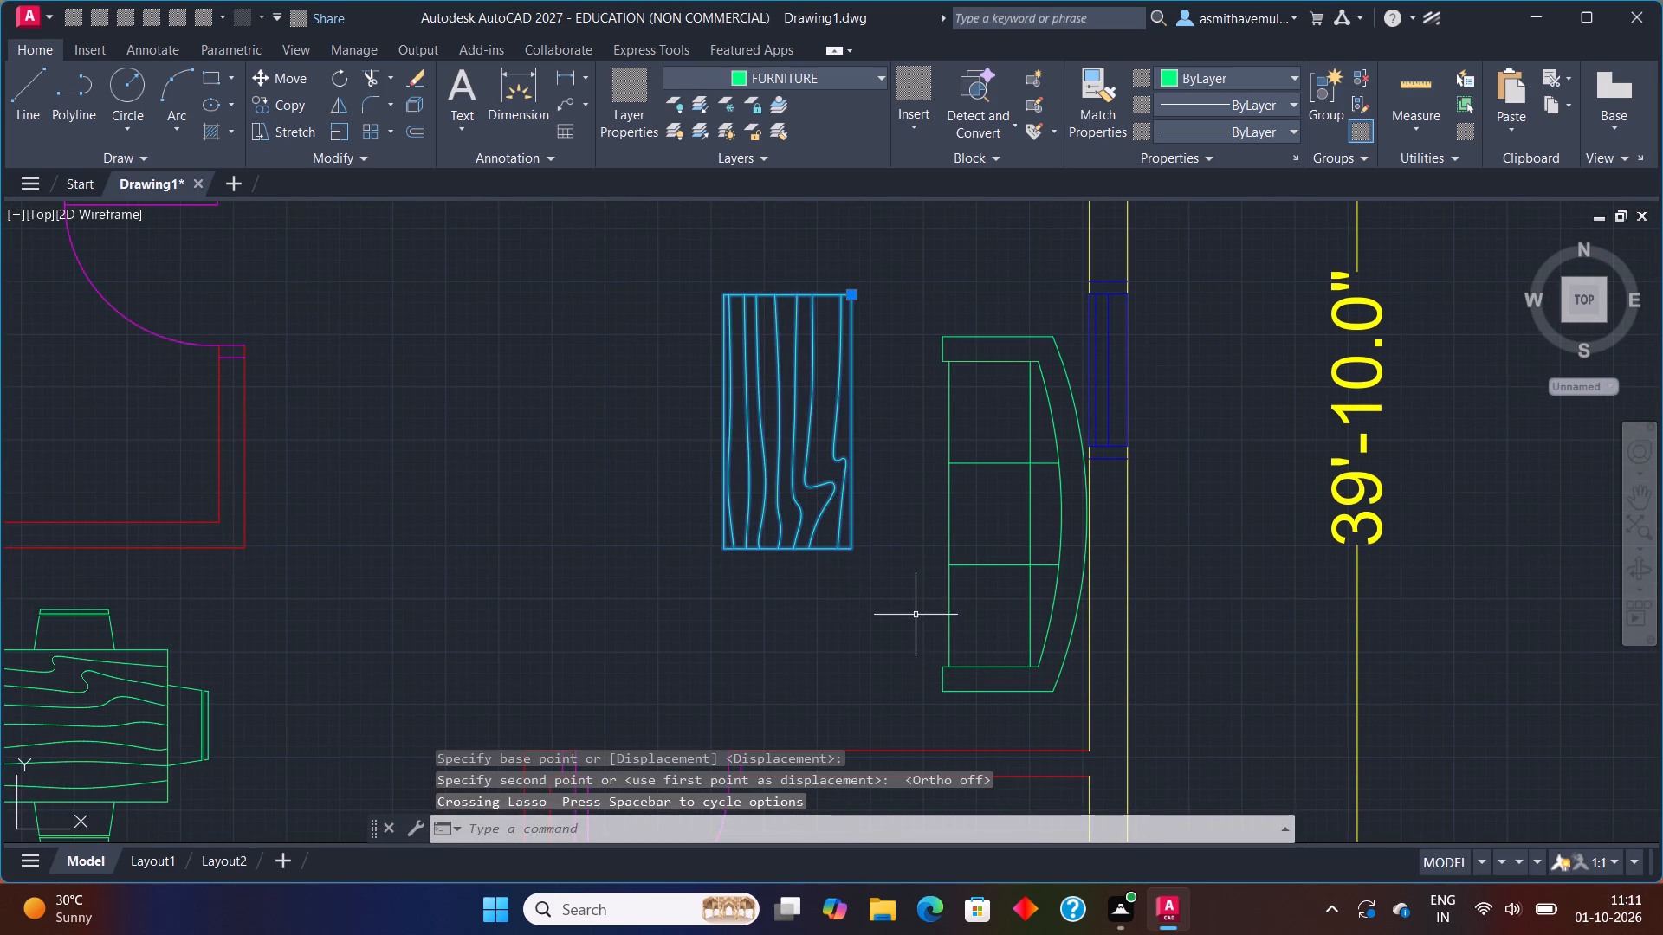
key("Escape")
left_click_drag(979, 711, 991, 681)
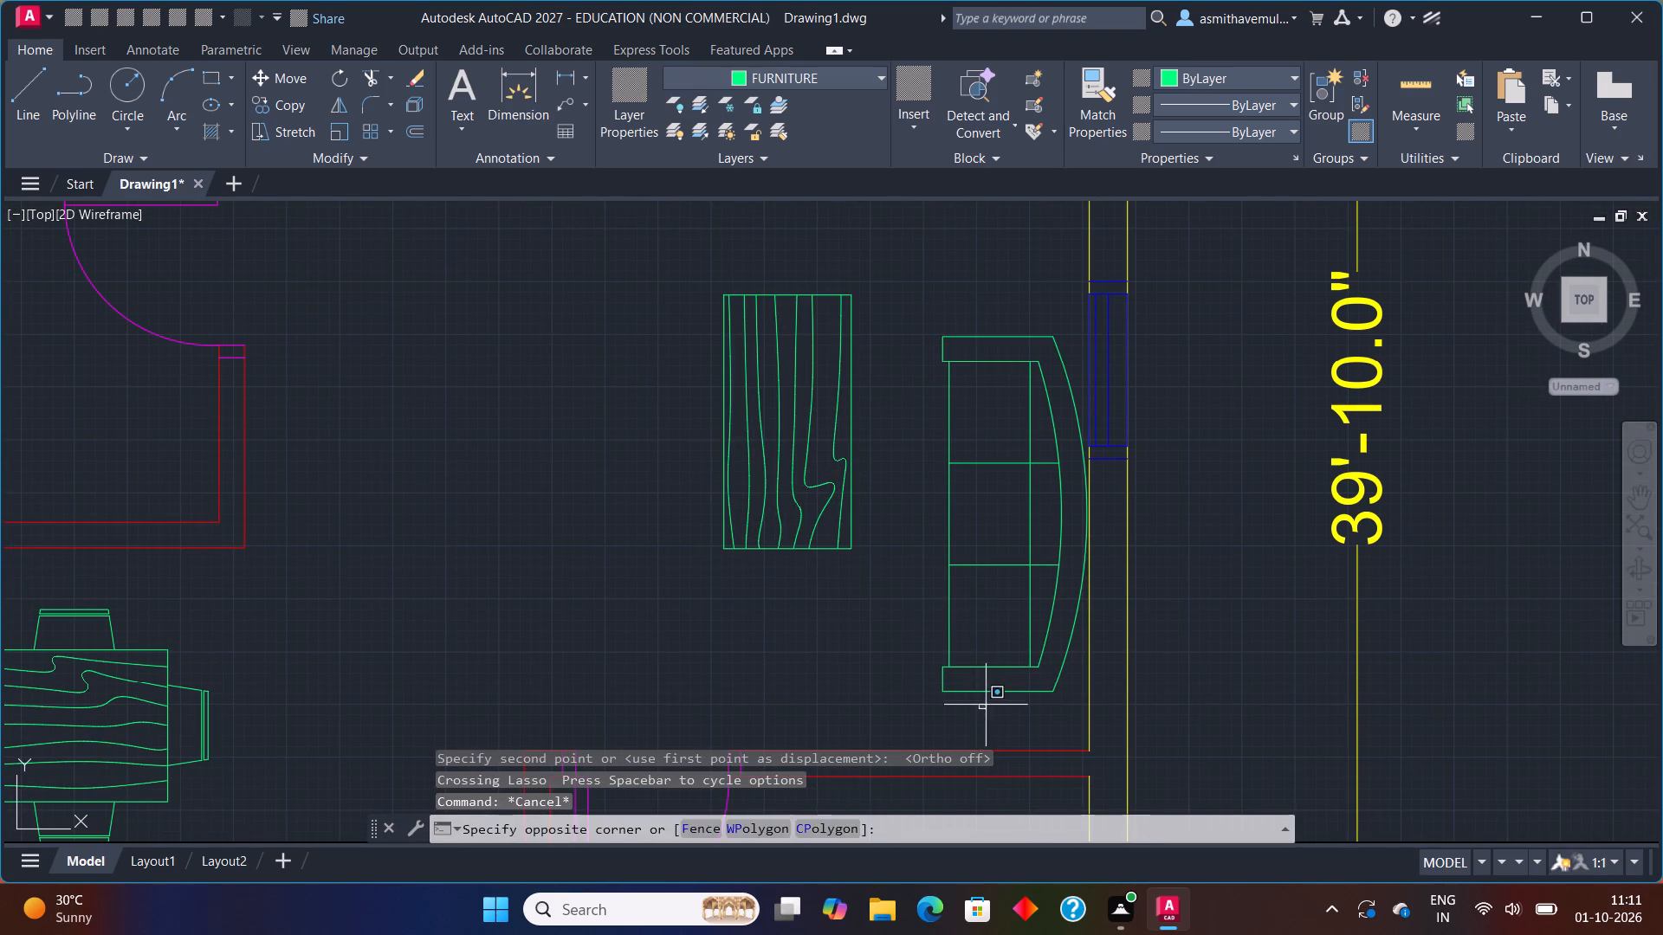
left_click_drag(991, 681, 938, 549)
left_click_drag(1031, 305, 923, 481)
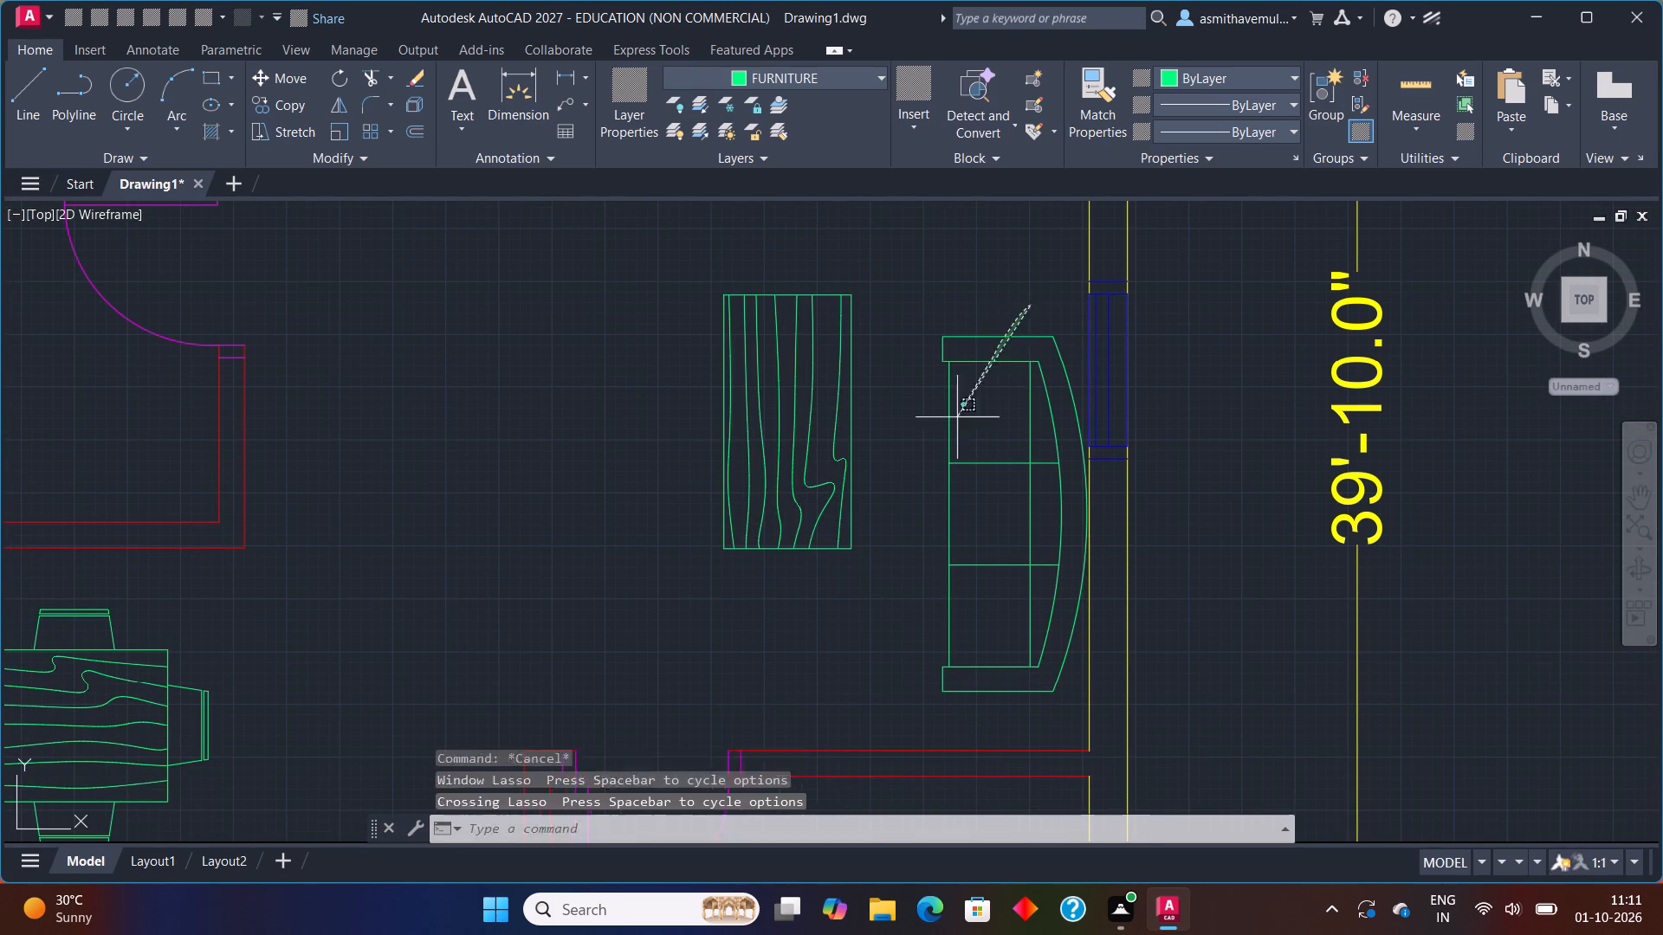
left_click_drag(923, 481, 899, 568)
key("m")
key("Return")
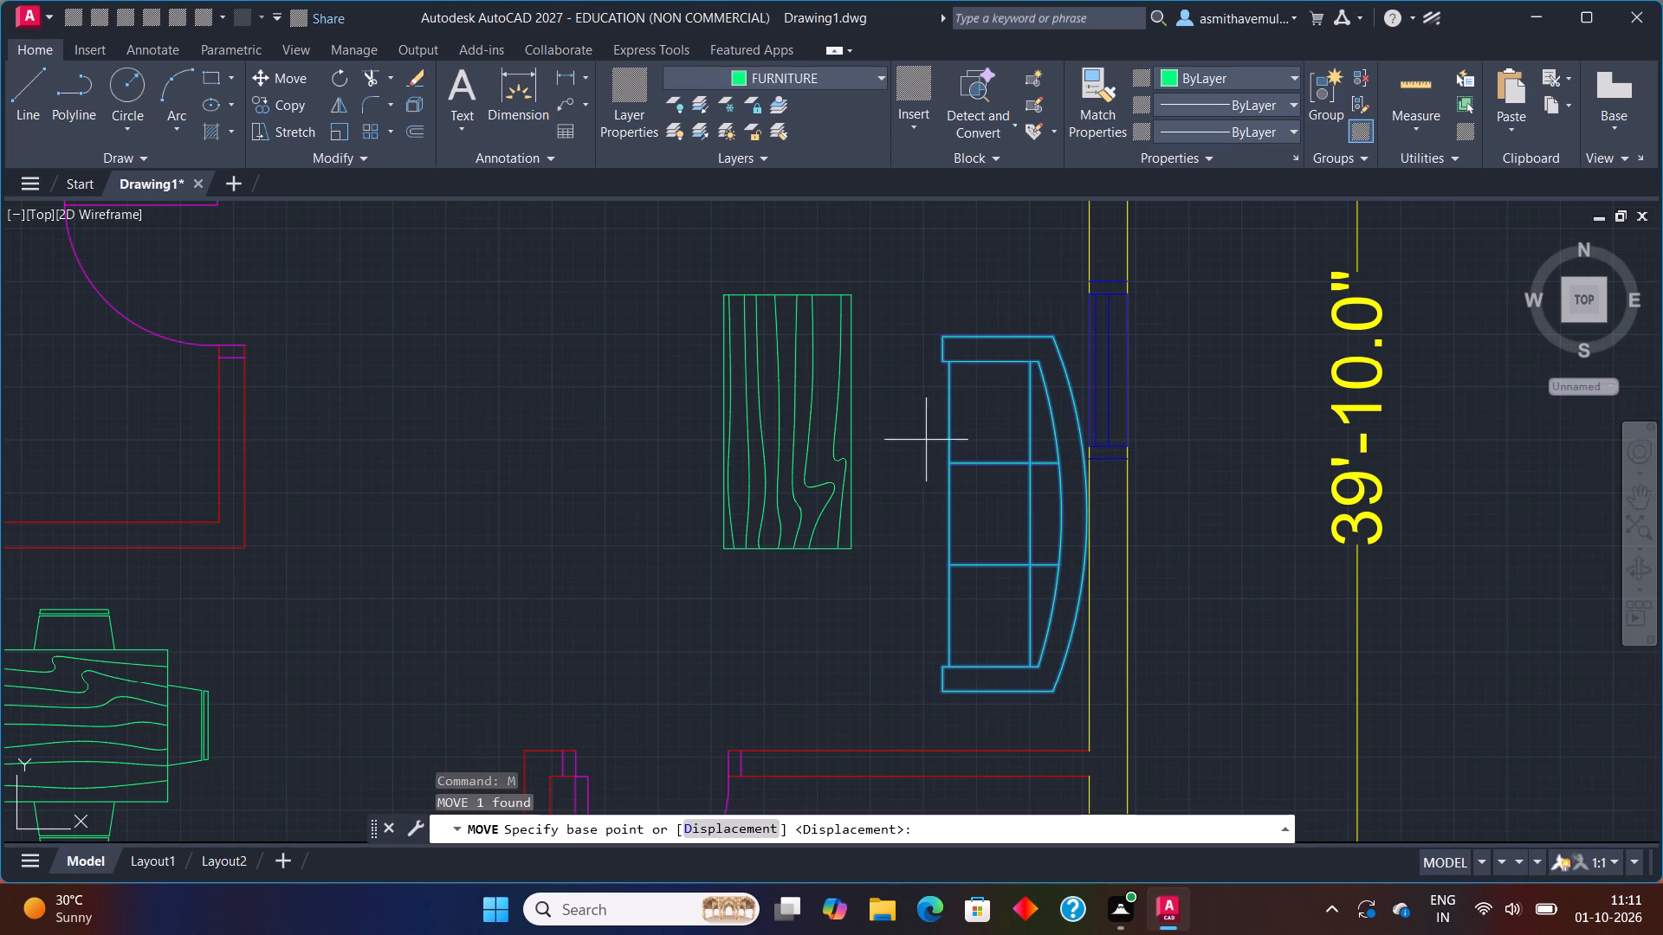
left_click(1090, 518)
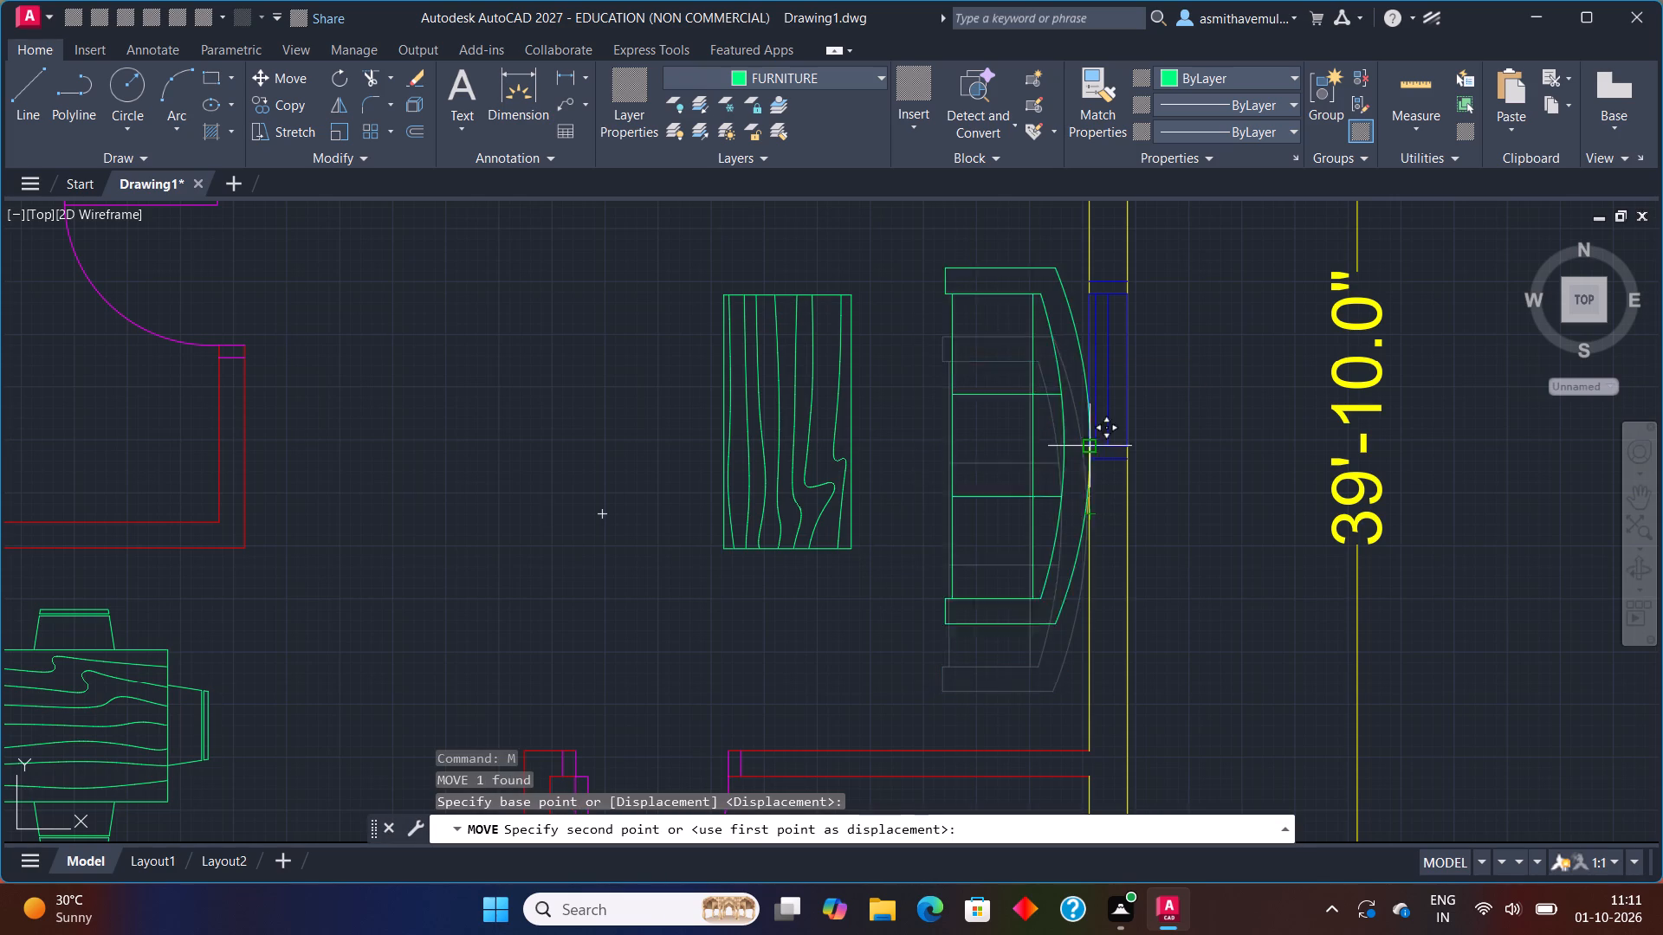
left_click(1090, 403)
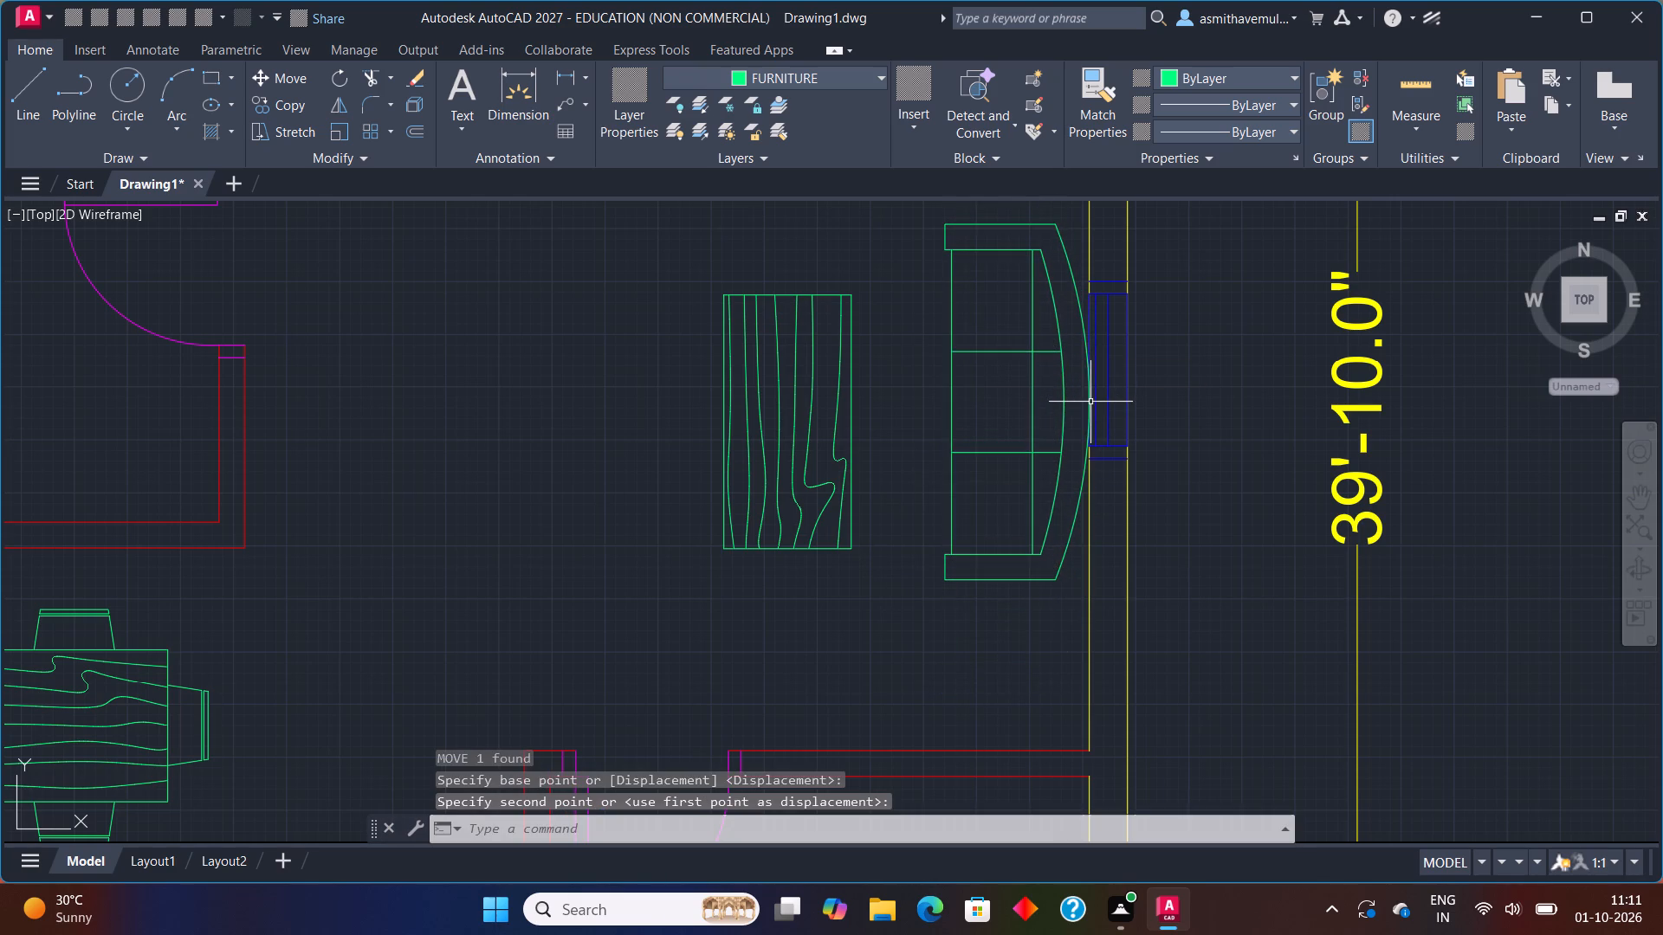
Move the sofa slightly north along the east window's inner face, using the midpoint of its curved back as base point.
scroll(1047, 471, "up", 2)
middle_click_drag(1151, 470, 1061, 555)
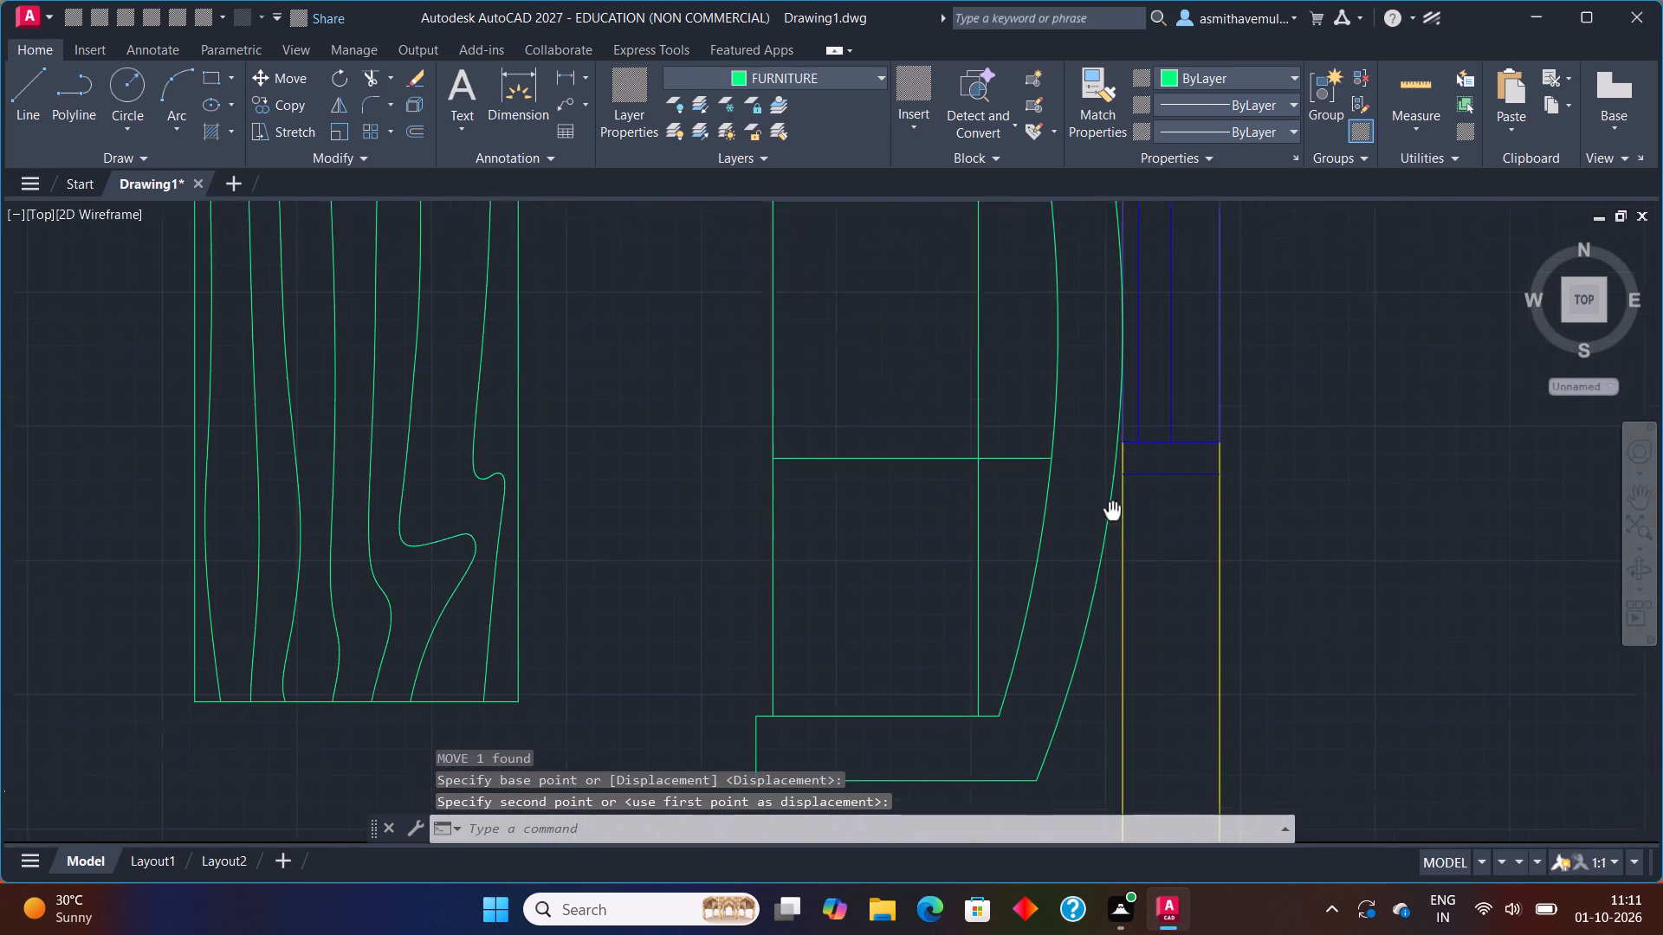
middle_click_drag(1061, 555, 846, 713)
scroll(883, 540, "up", 2)
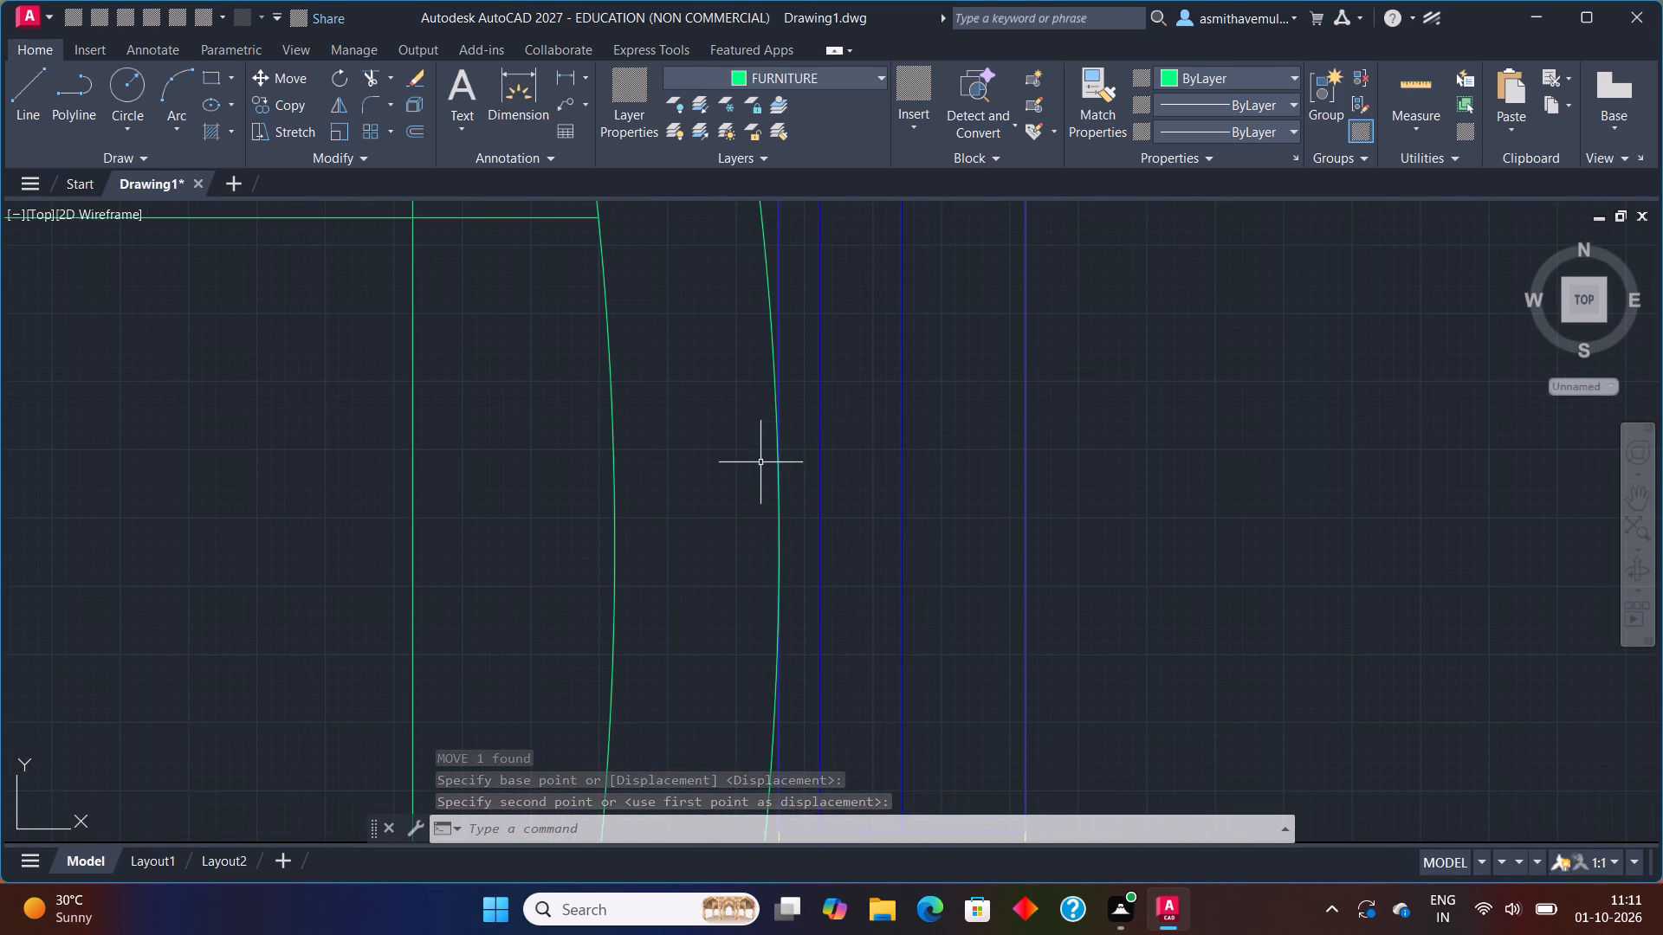
left_click(773, 356)
key("m")
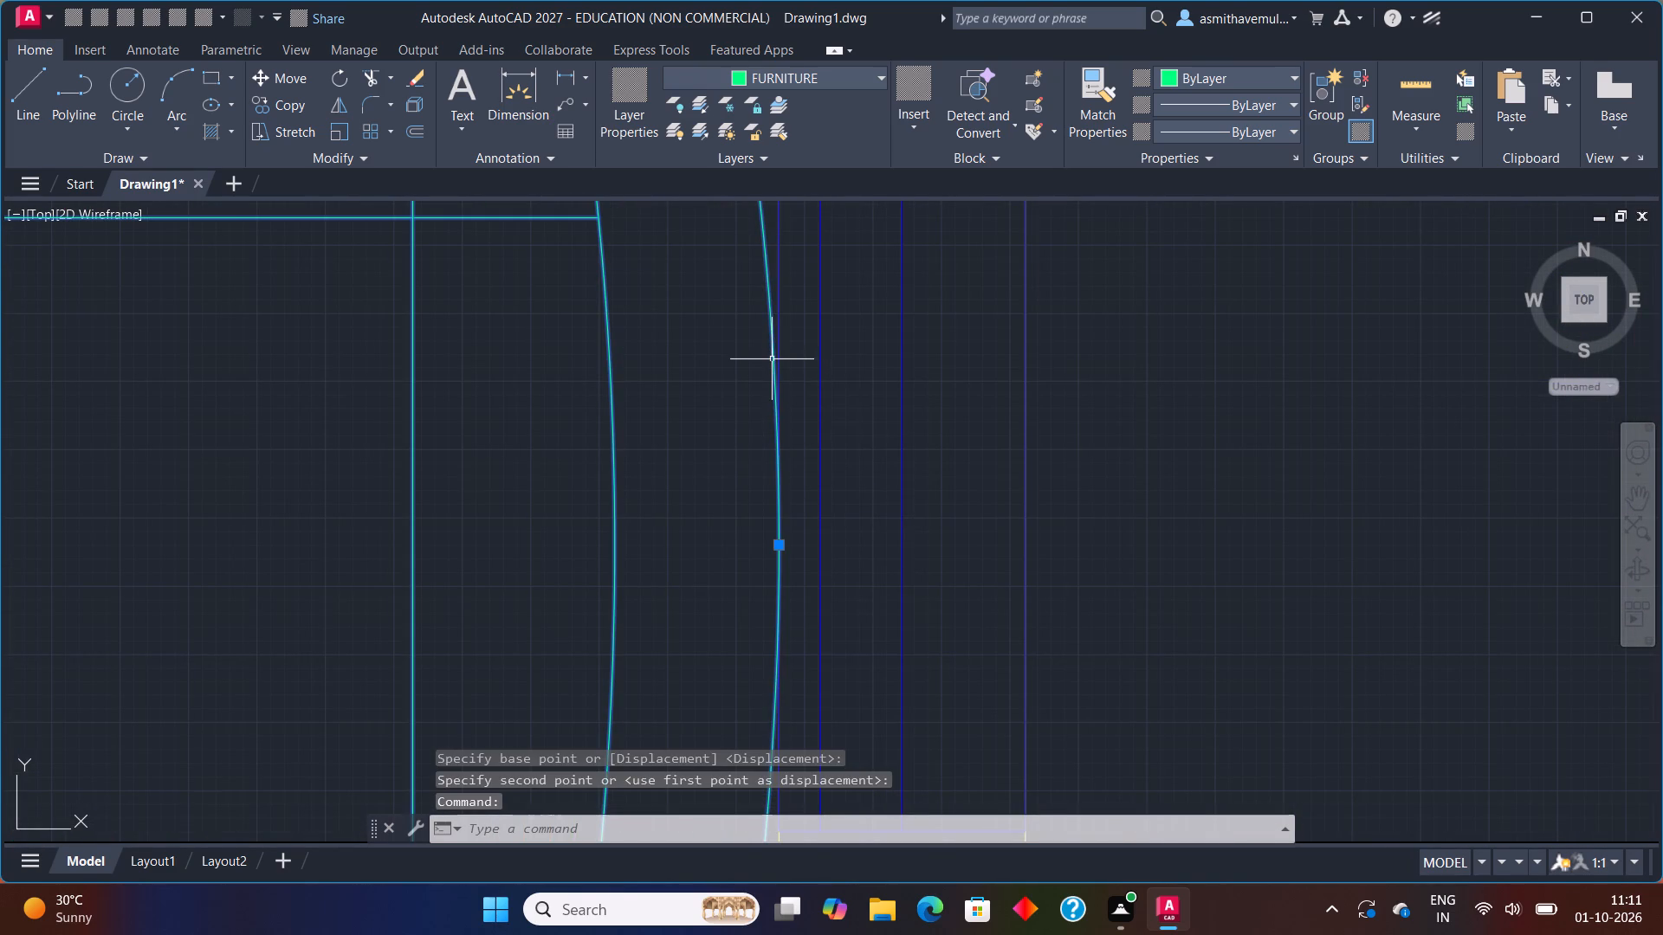
key("Return")
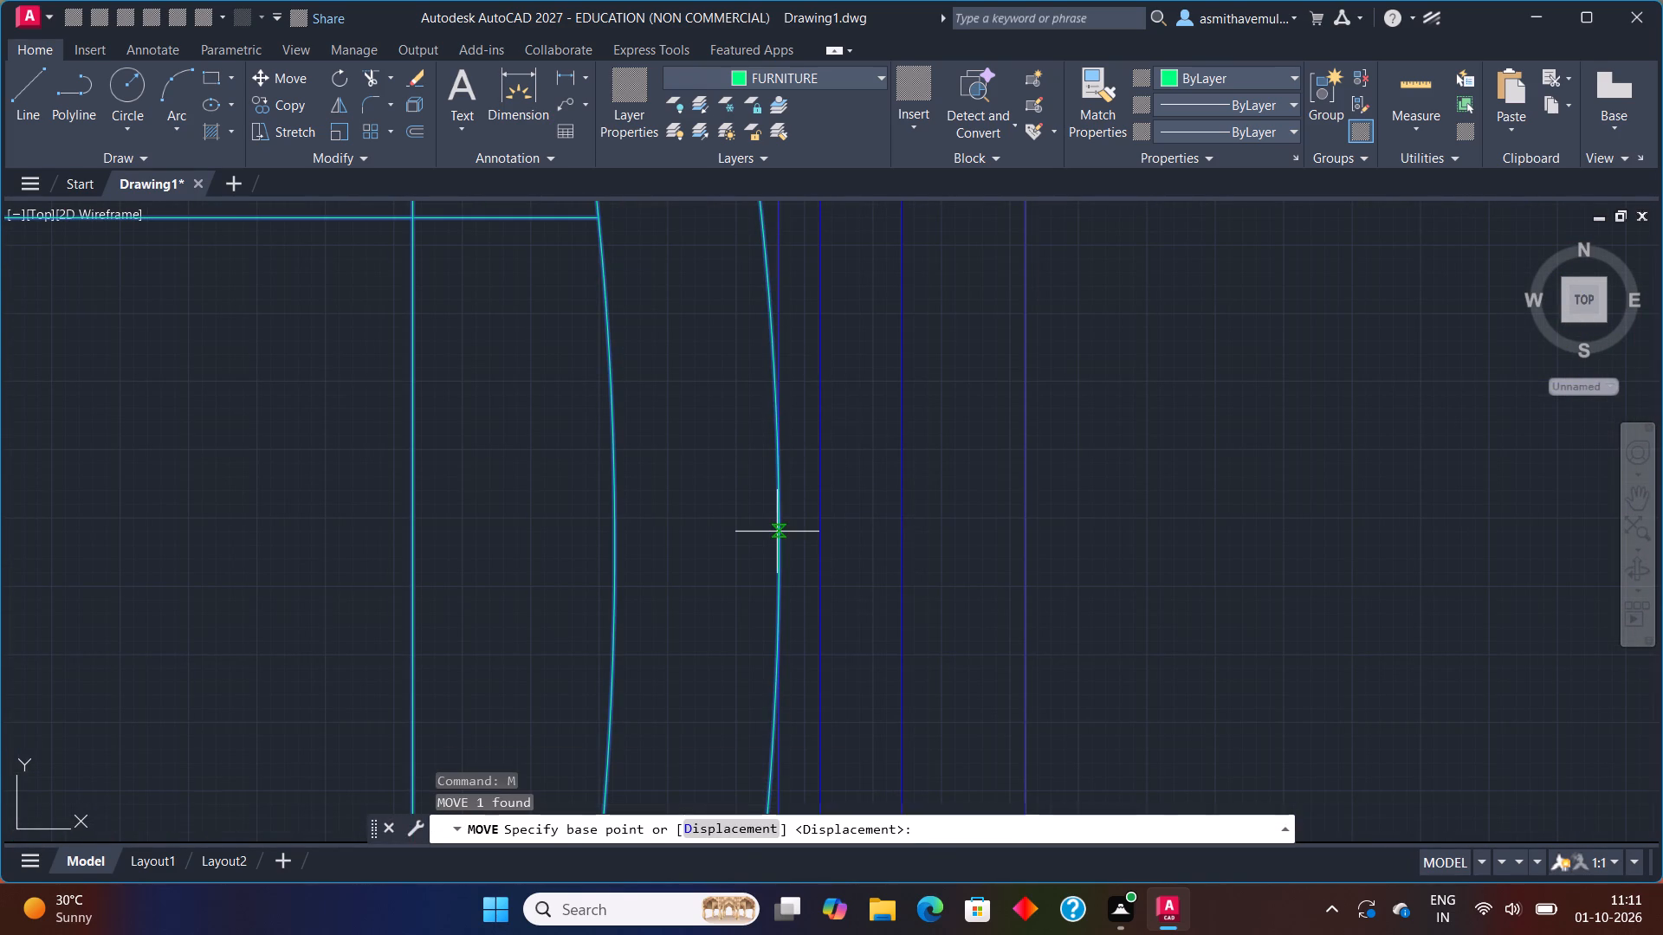
left_click(775, 537)
scroll(741, 519, "down", 2)
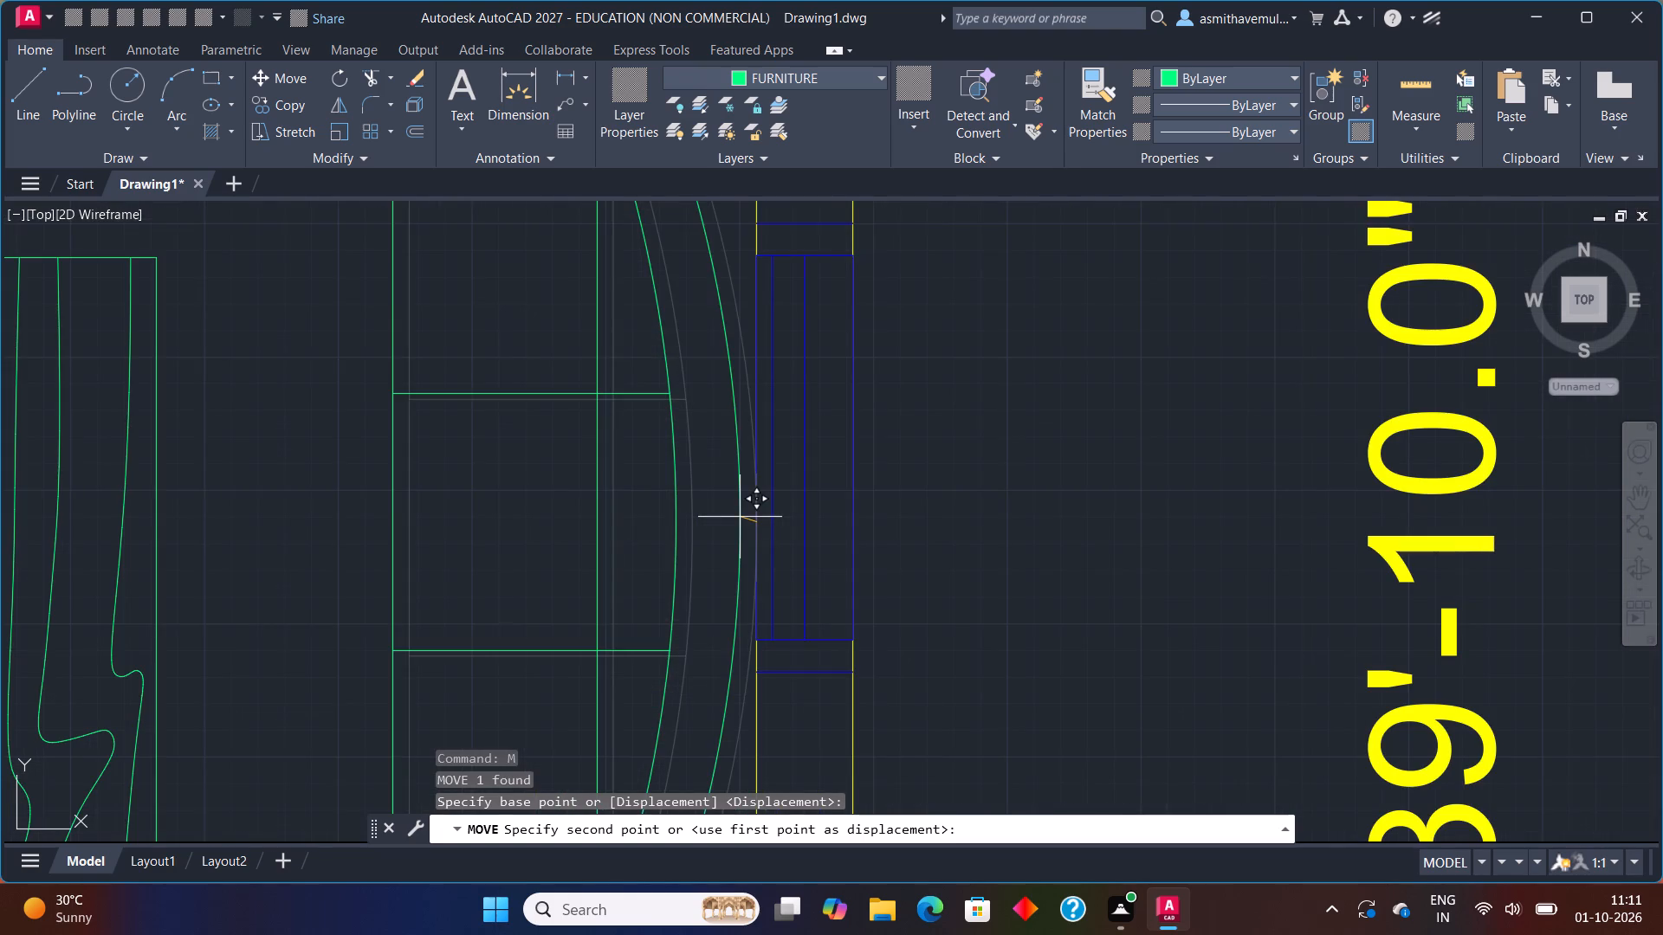
middle_click_drag(739, 516, 783, 468)
scroll(774, 469, "up", 1)
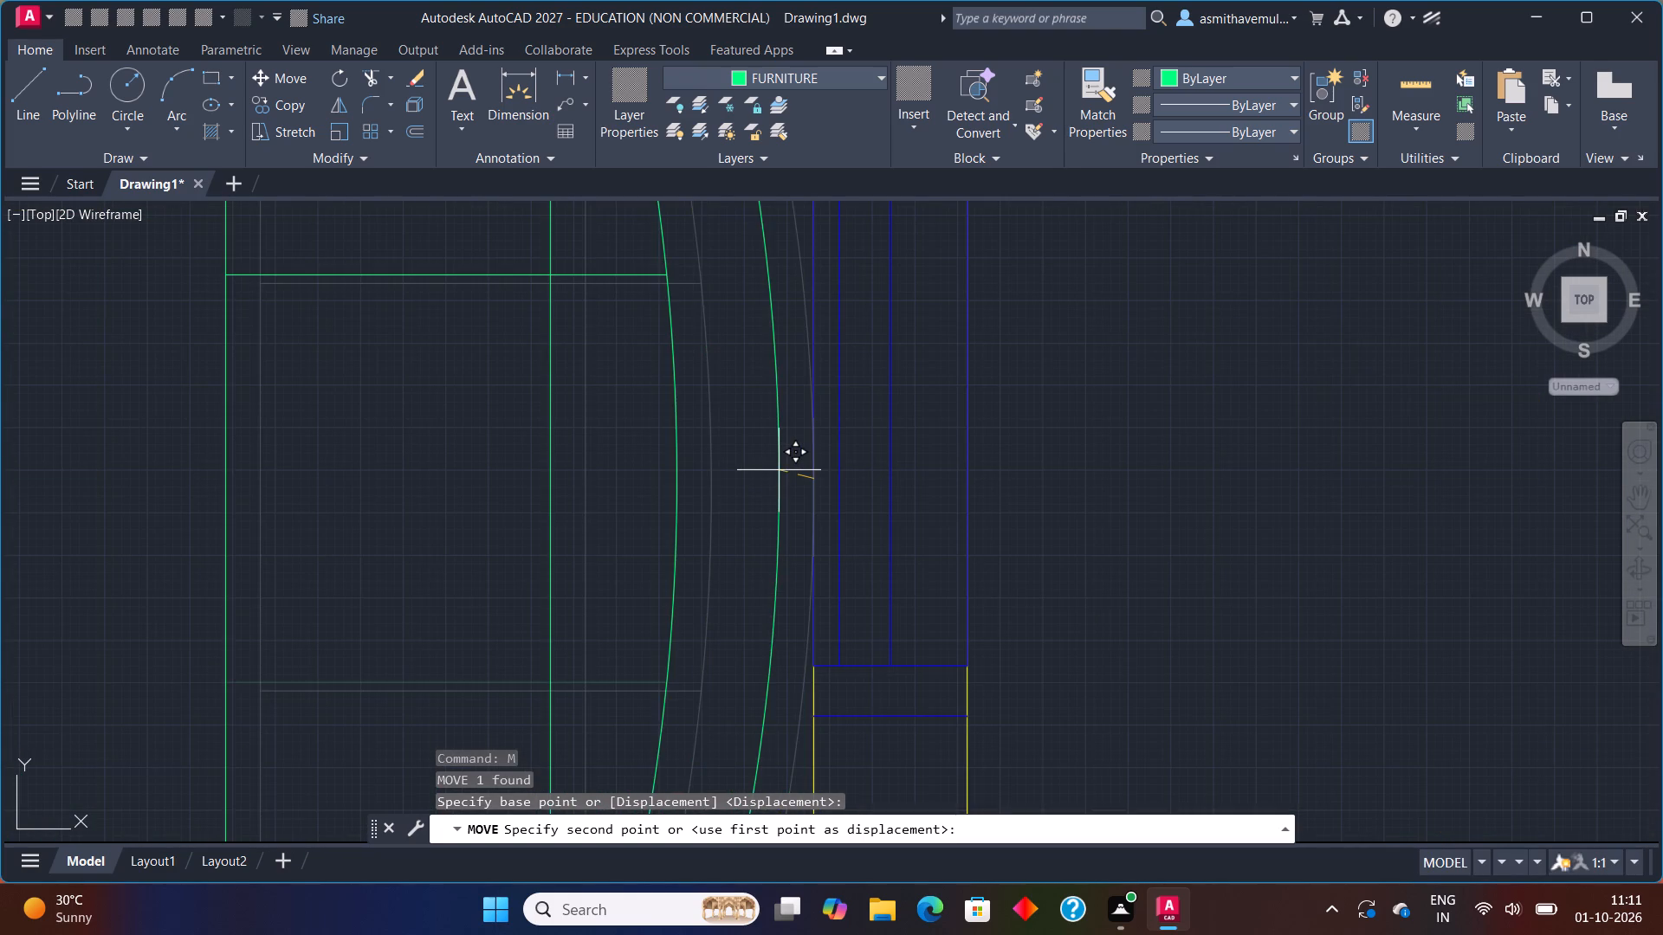
left_click(814, 451)
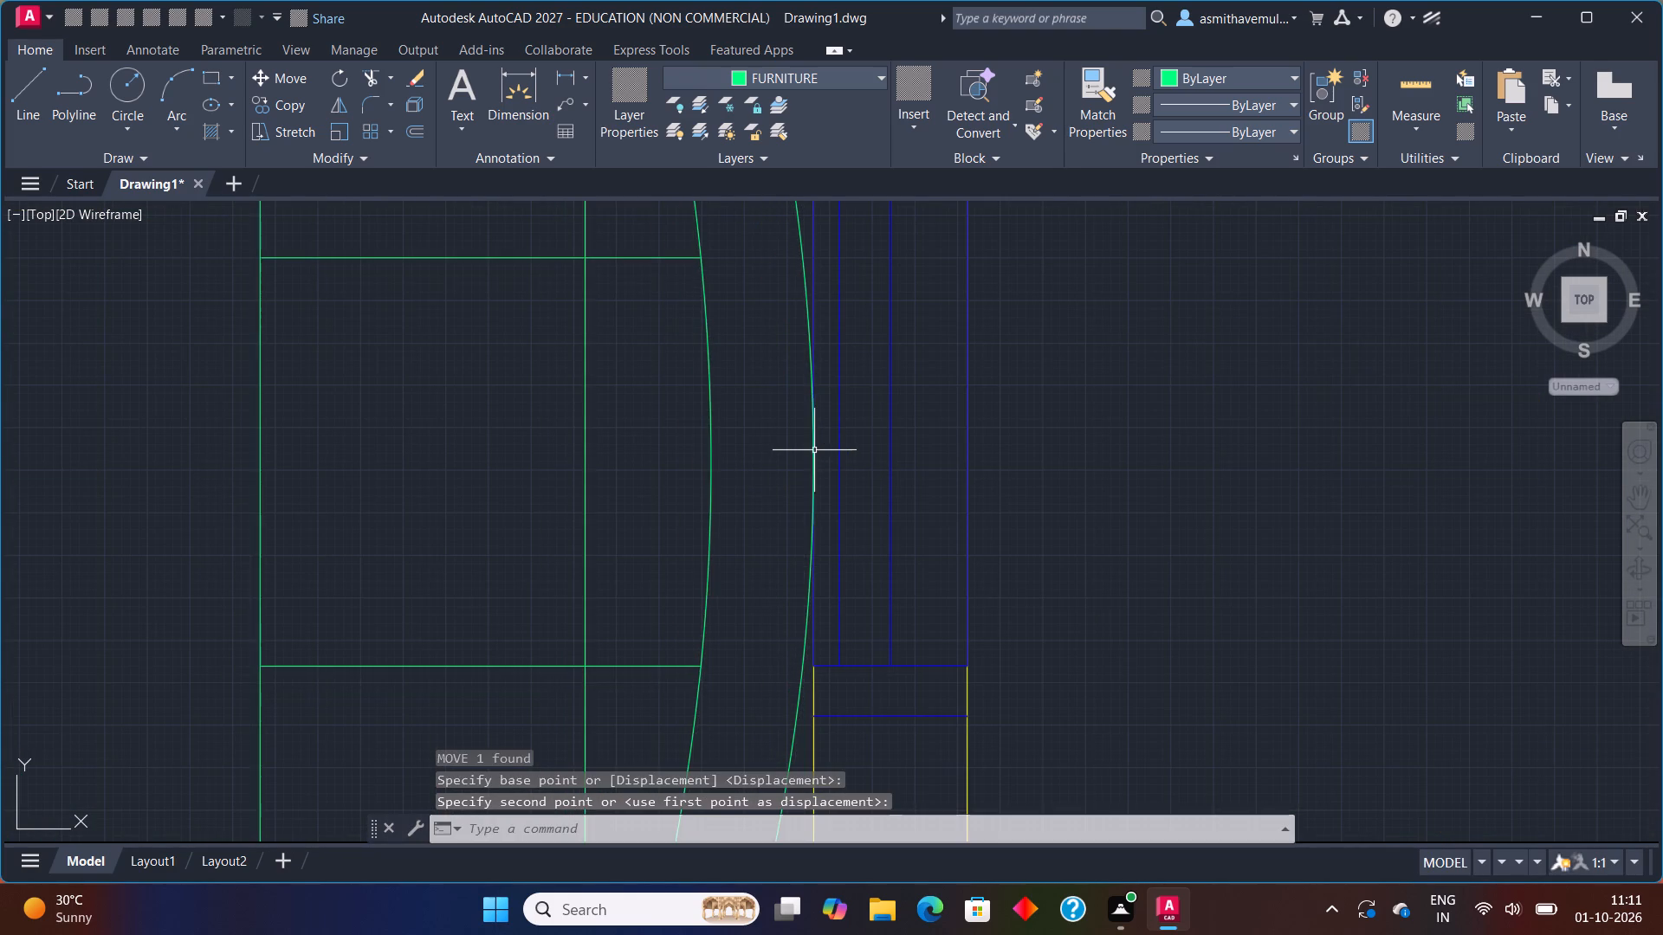
Scale the living area sofa down to about two-thirds of its size from its southwest corner.
scroll(953, 418, "down", 4)
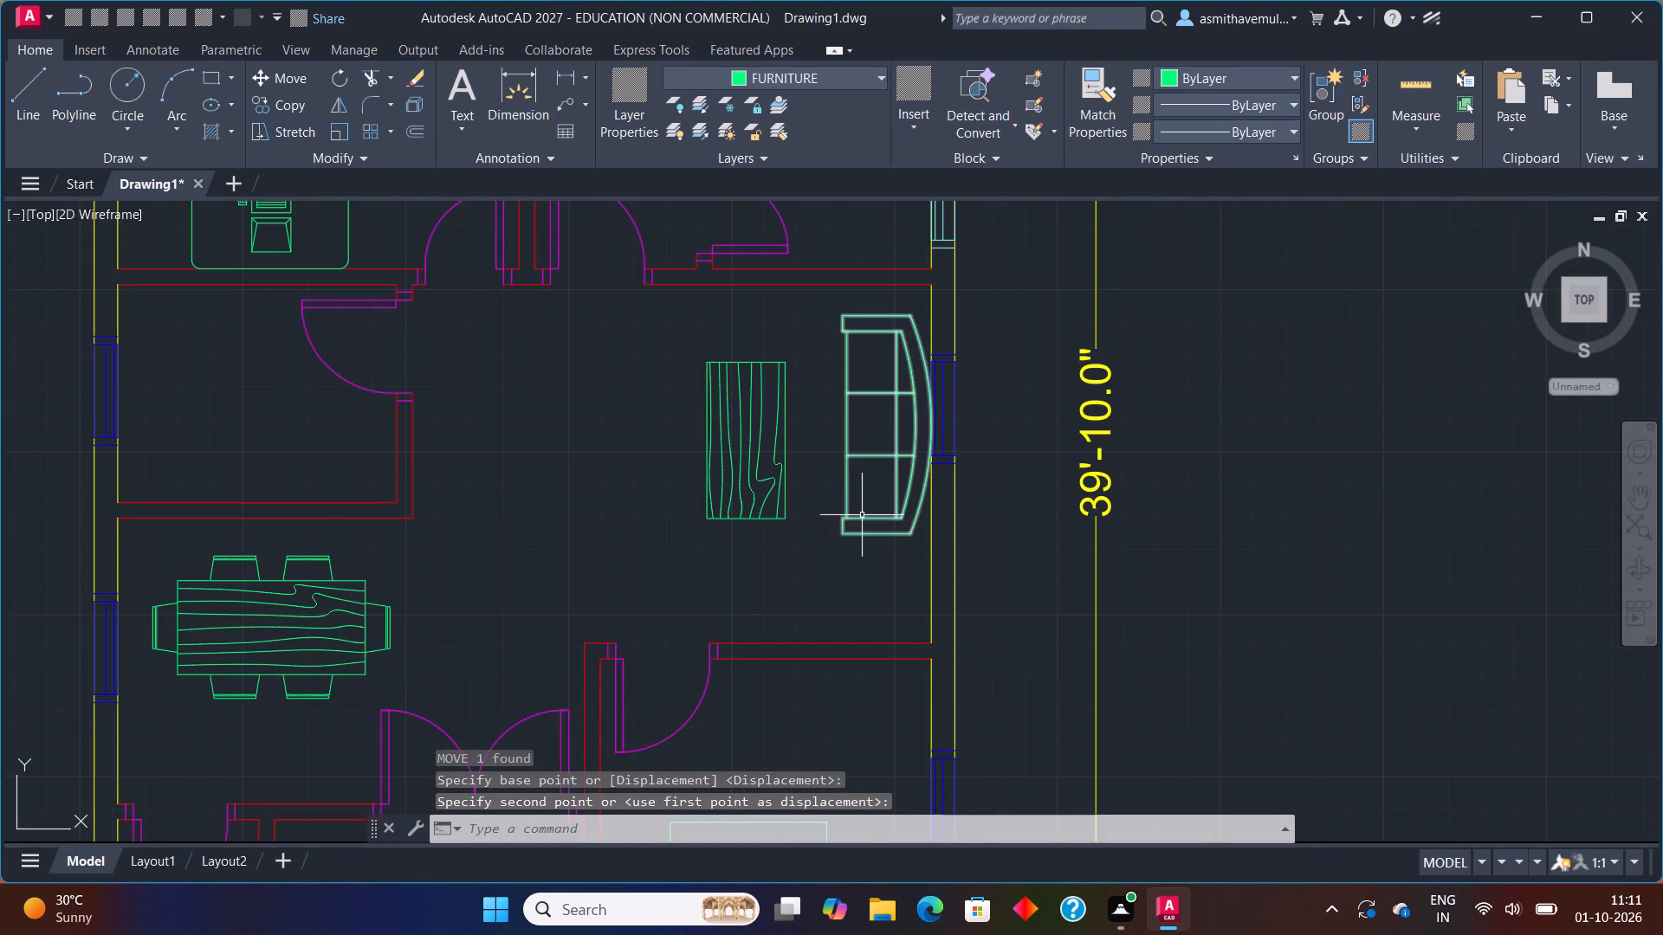
left_click_drag(867, 552, 845, 435)
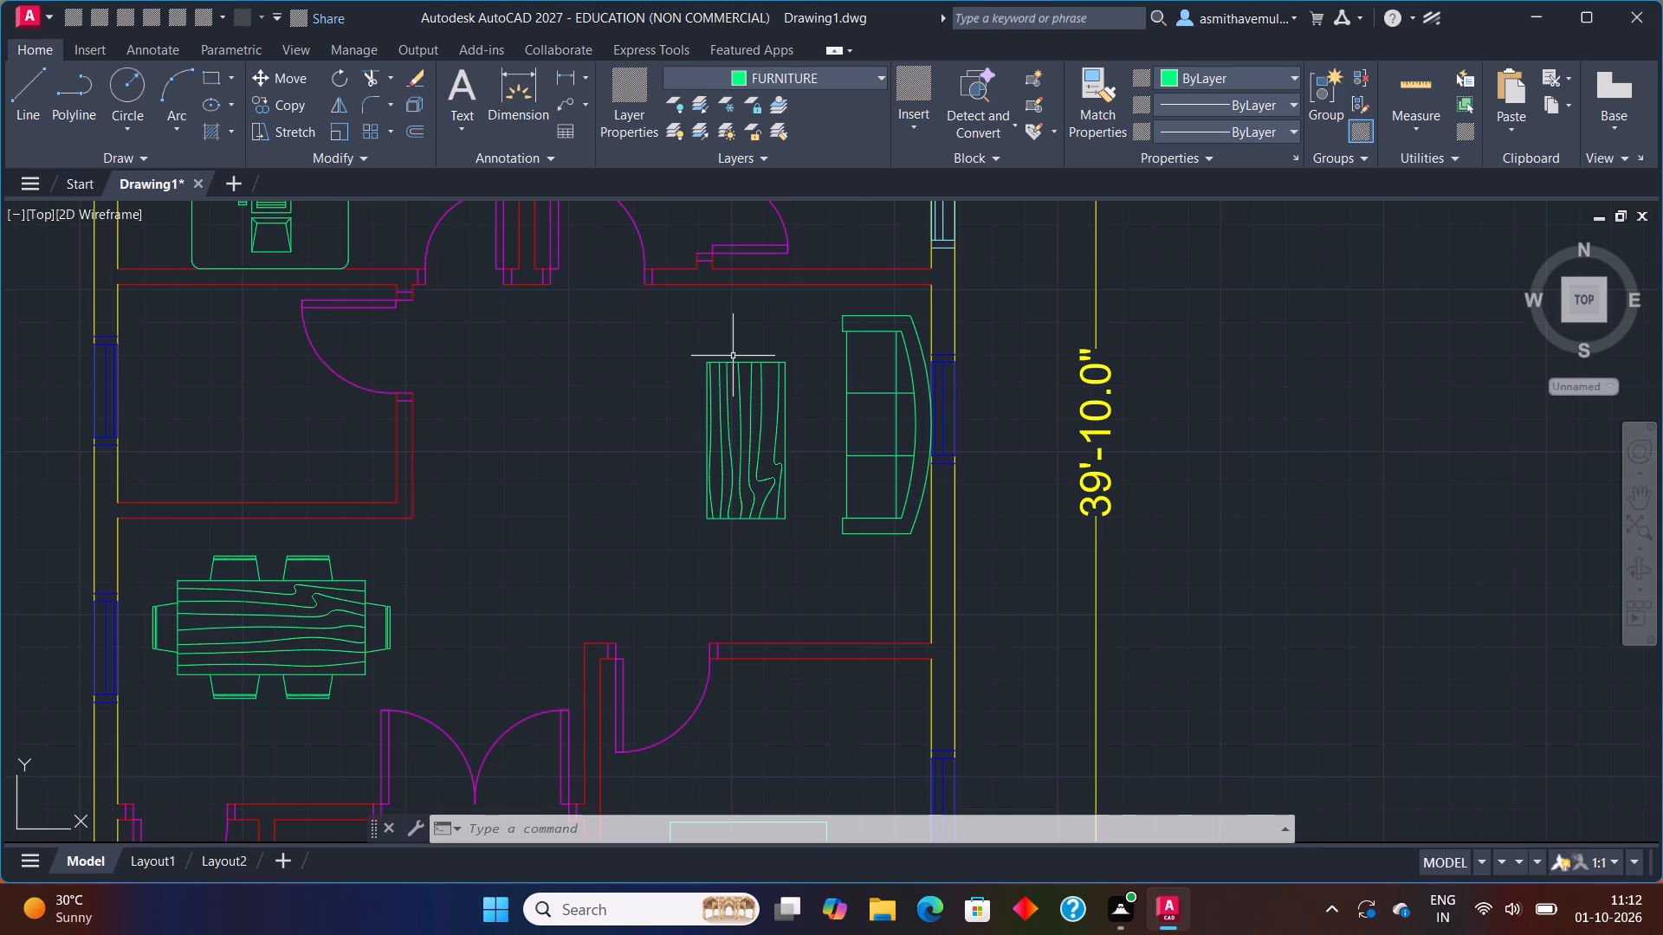
left_click_drag(896, 572, 834, 403)
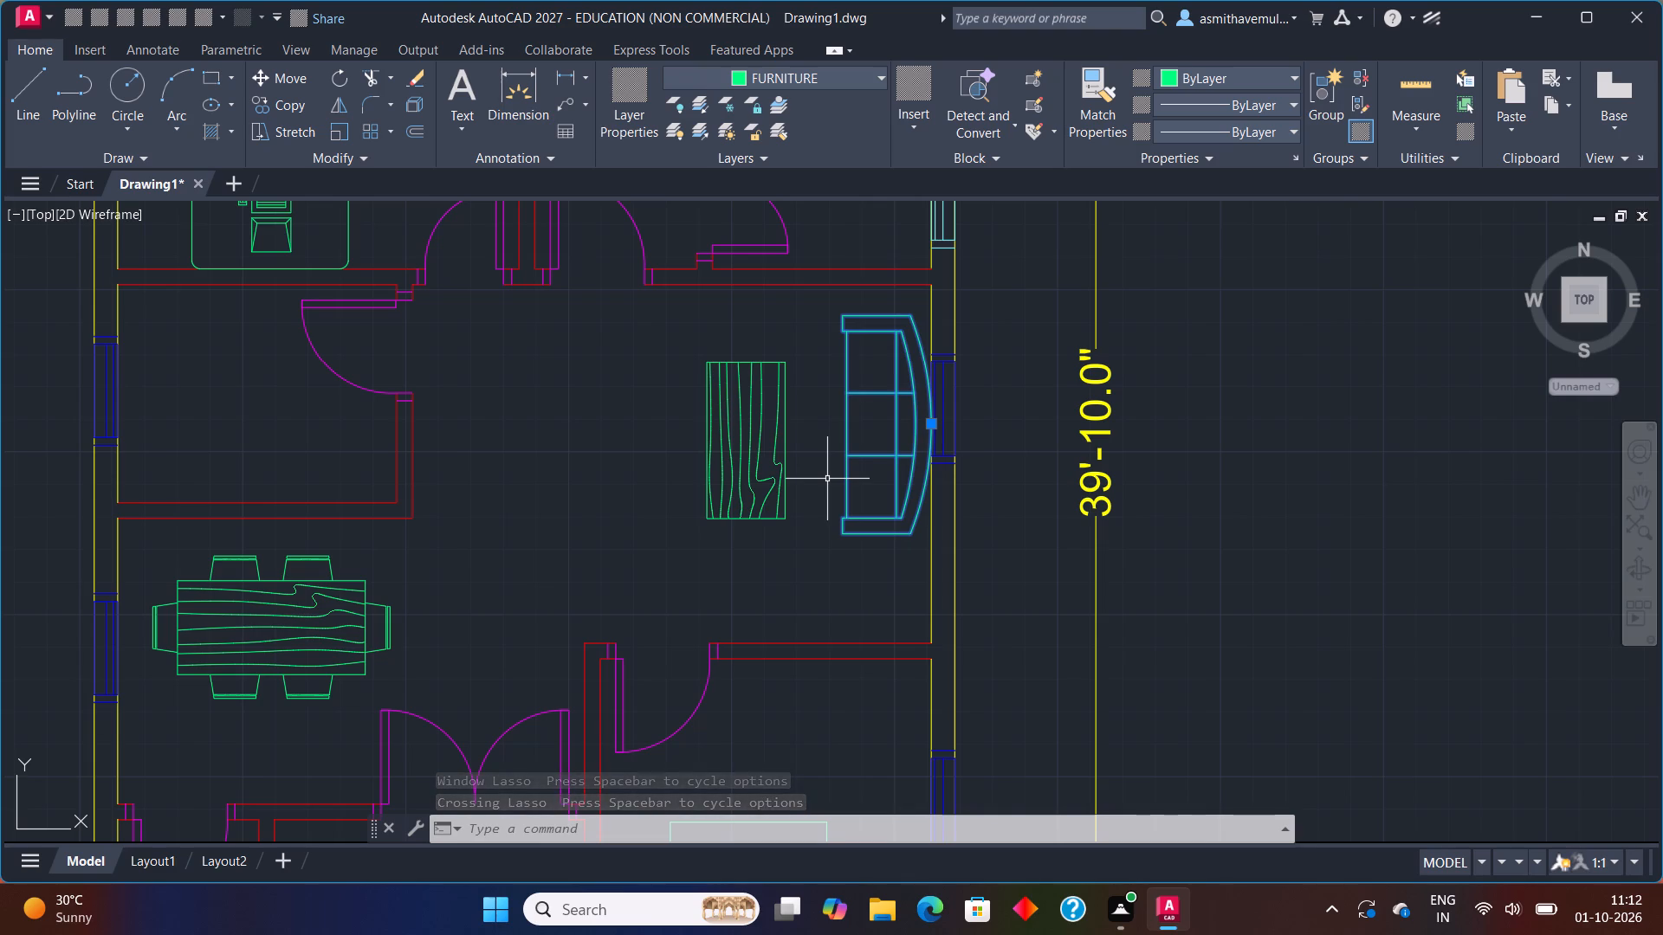
type("SC")
key("a")
key("l")
key("e")
key("Return")
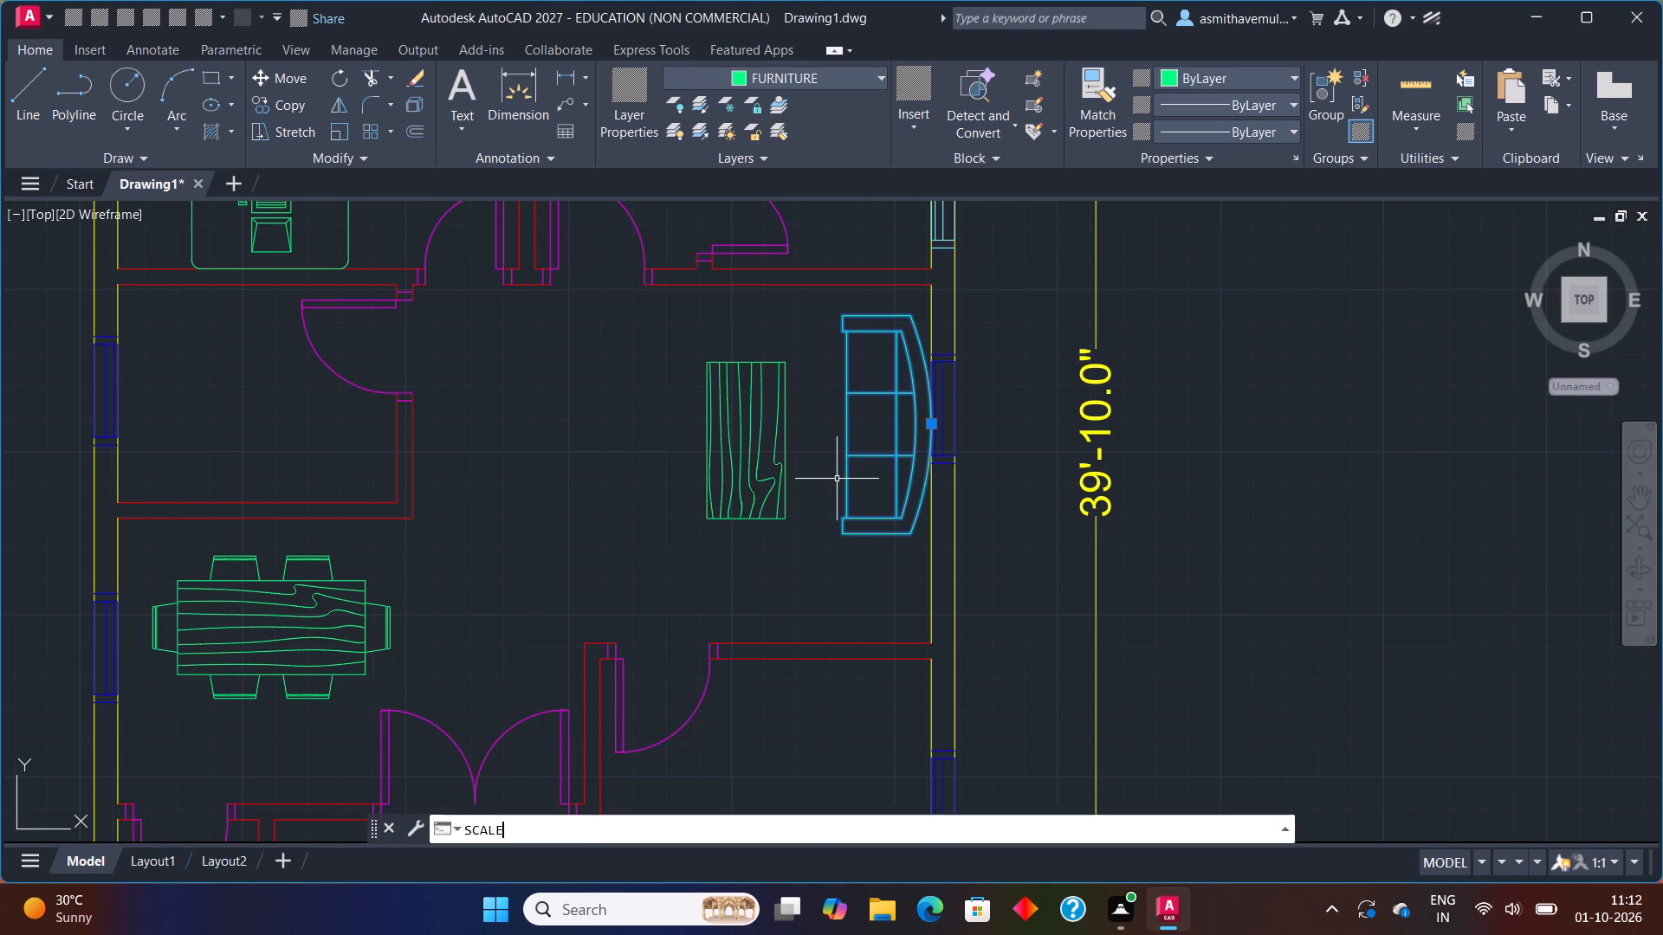
left_click(843, 535)
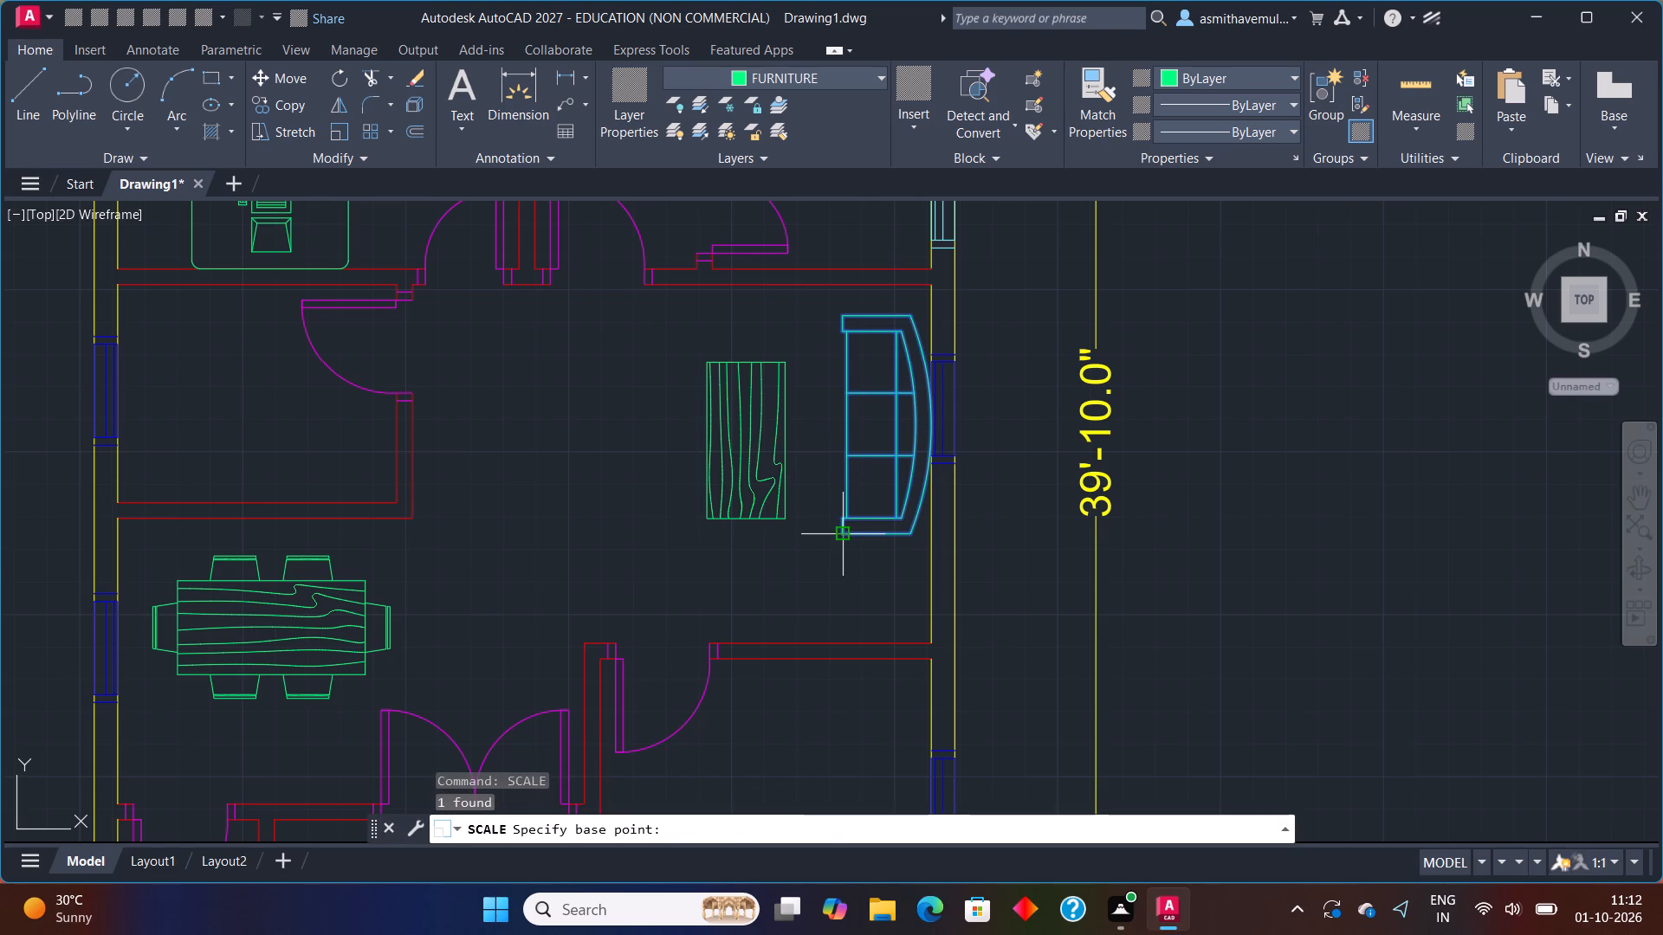
left_click(789, 585)
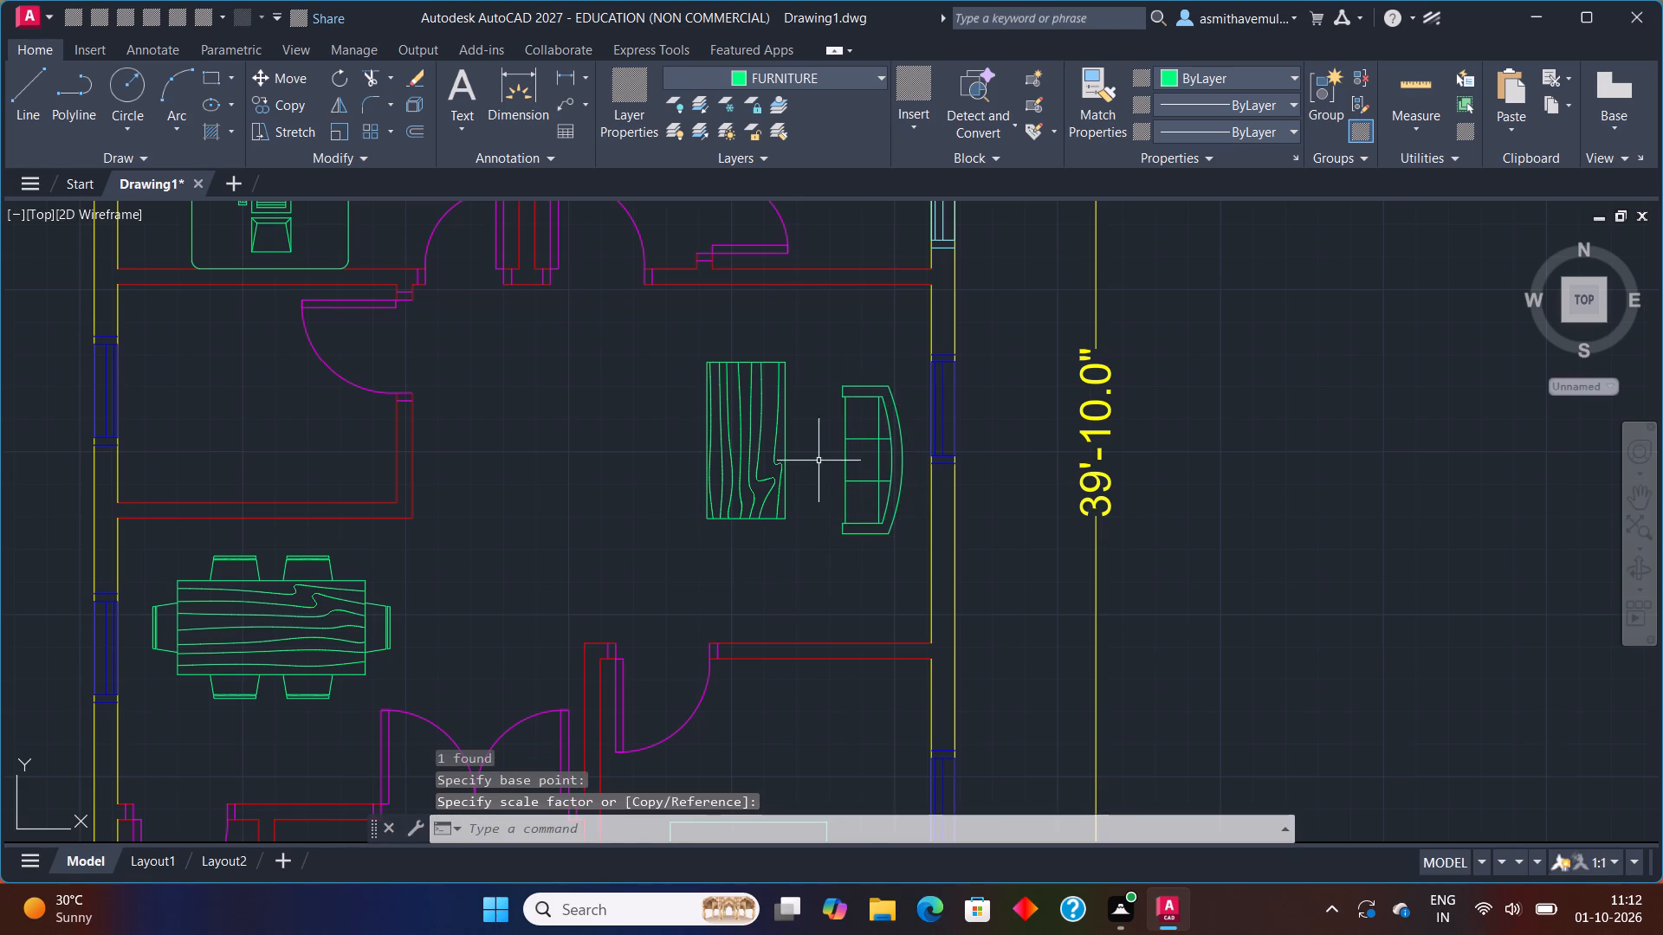
Scale the living area's wooden table down to just over half its size from its southwest corner.
left_click_drag(812, 457, 625, 510)
type("SCALE")
key("Return")
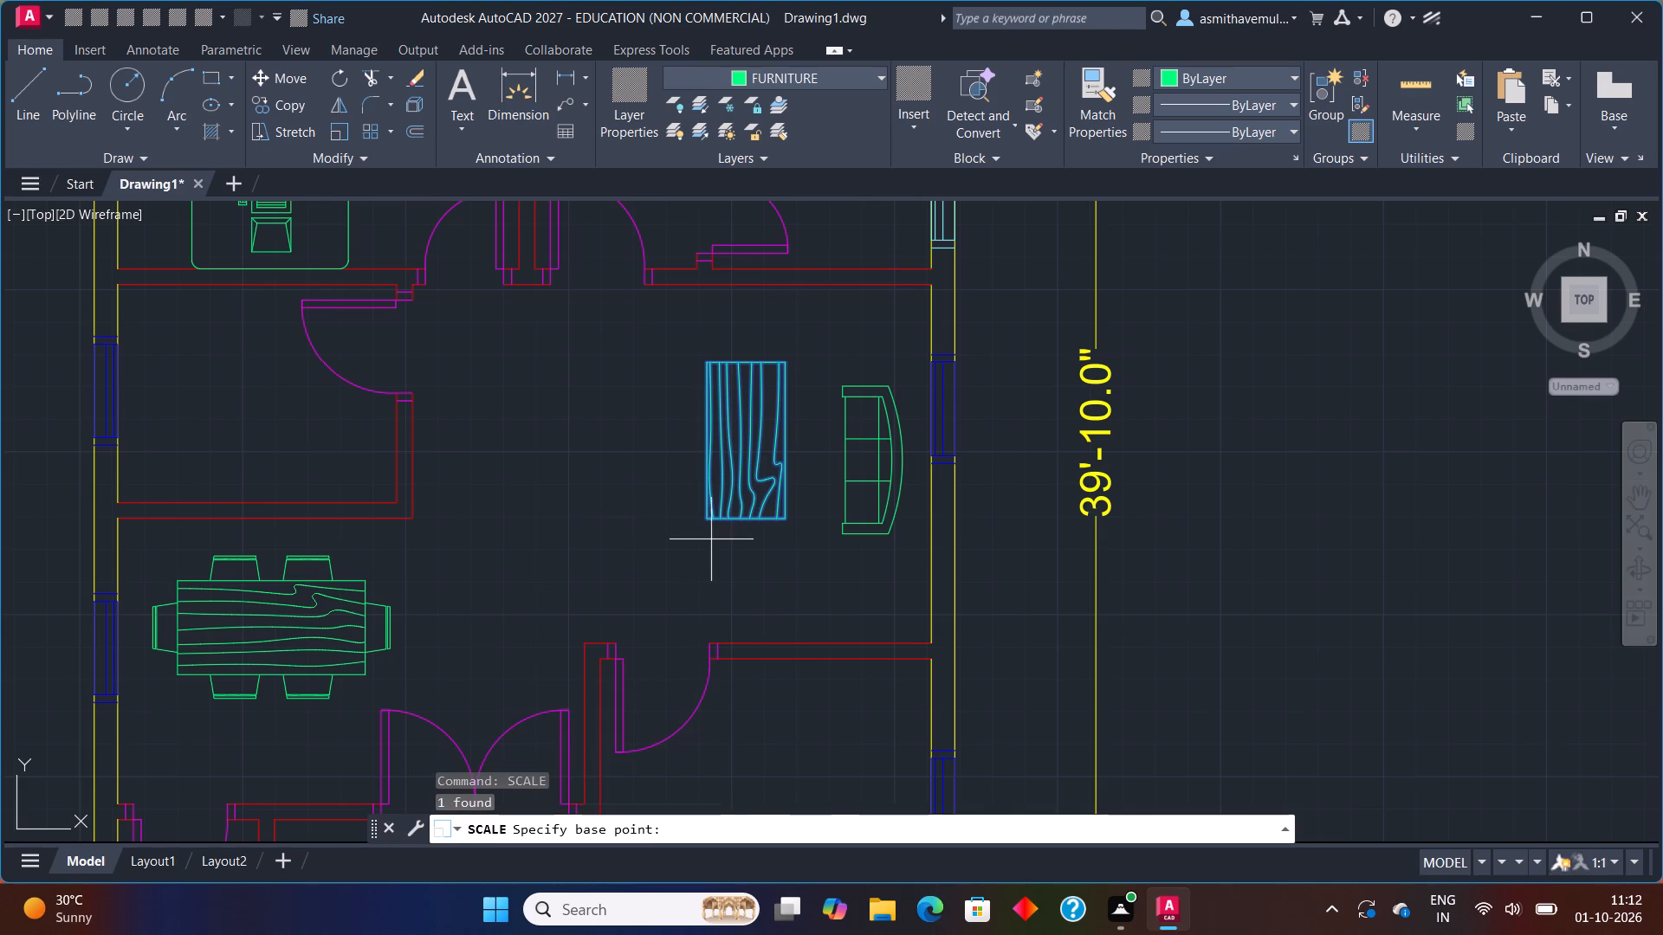
left_click(702, 522)
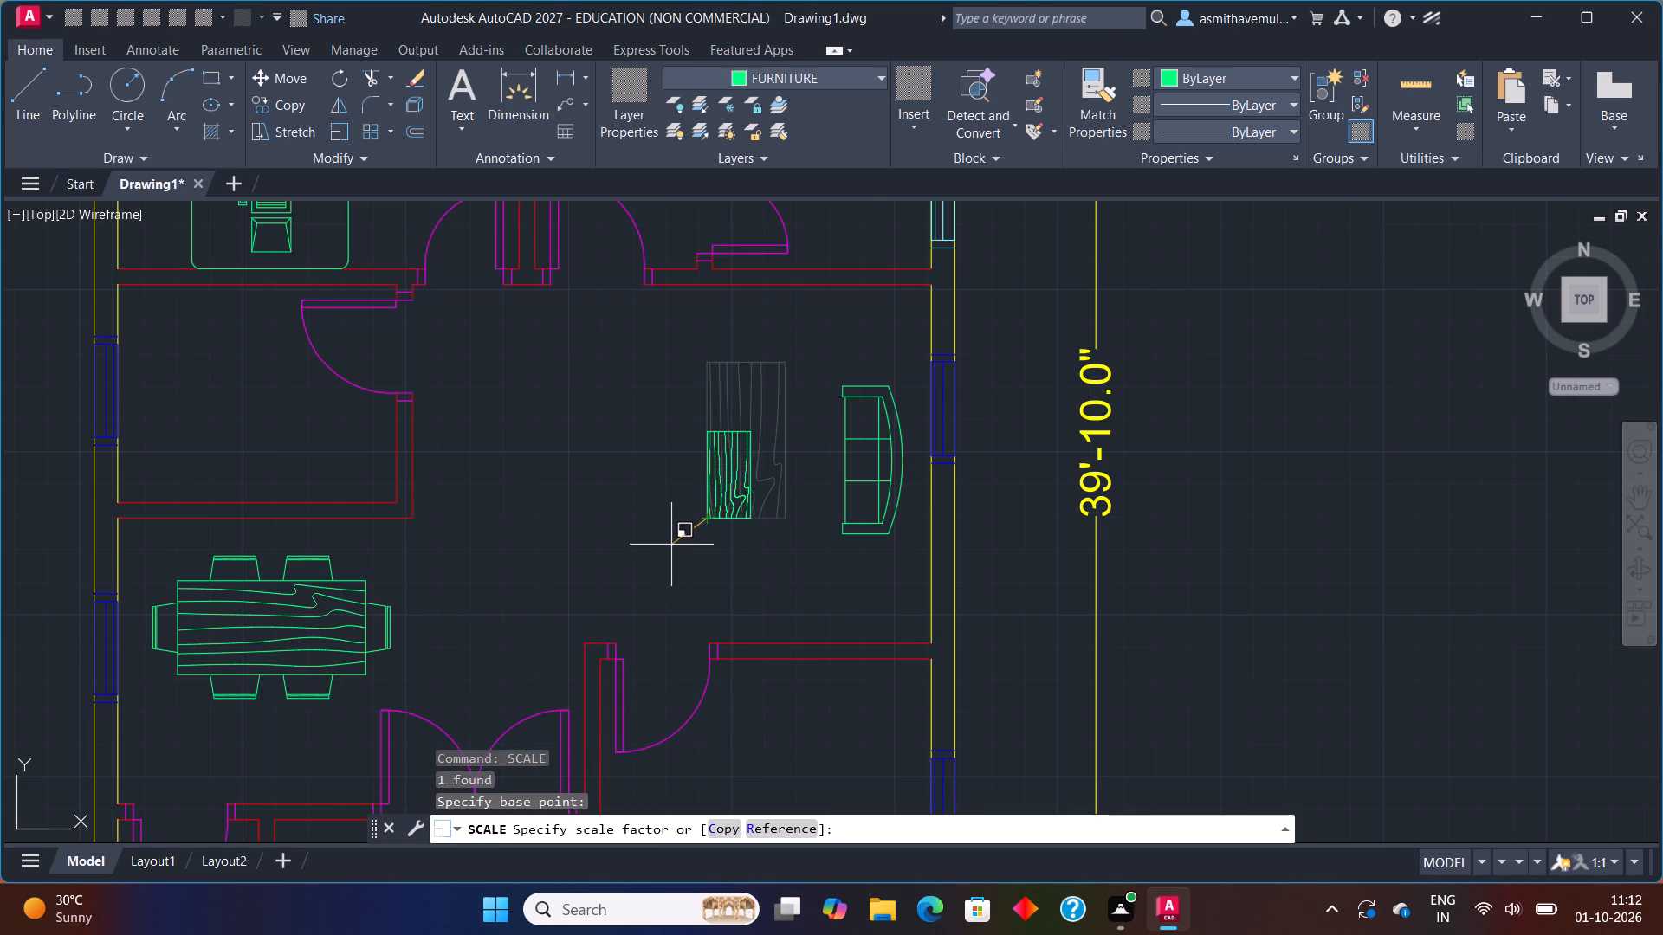
left_click(672, 545)
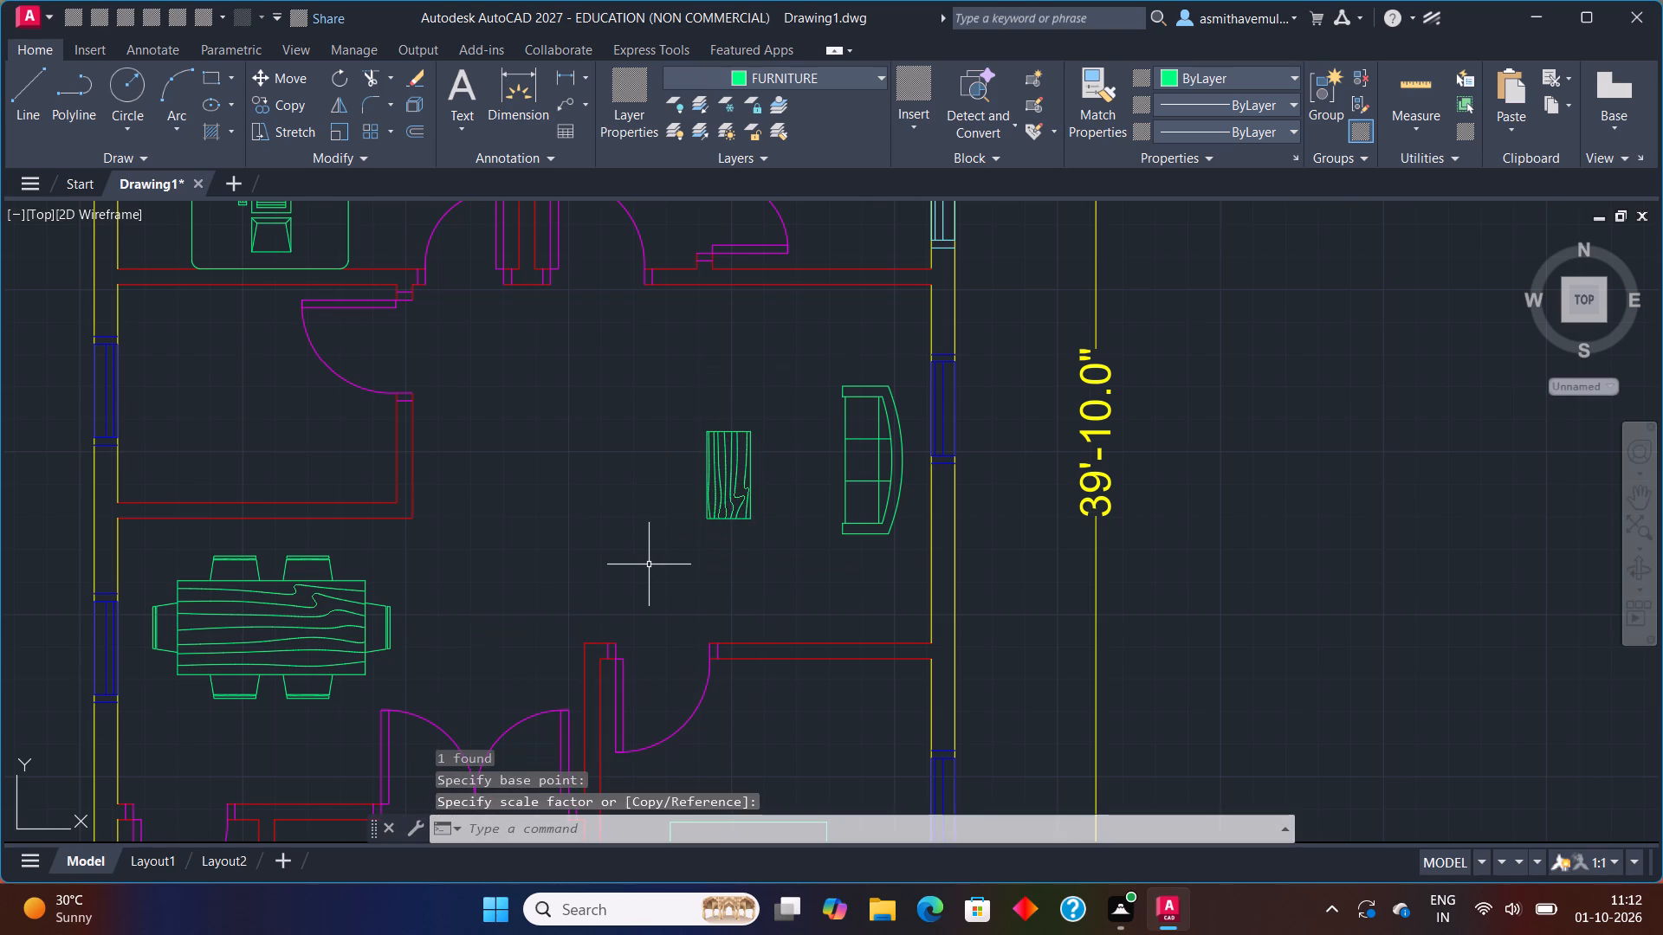
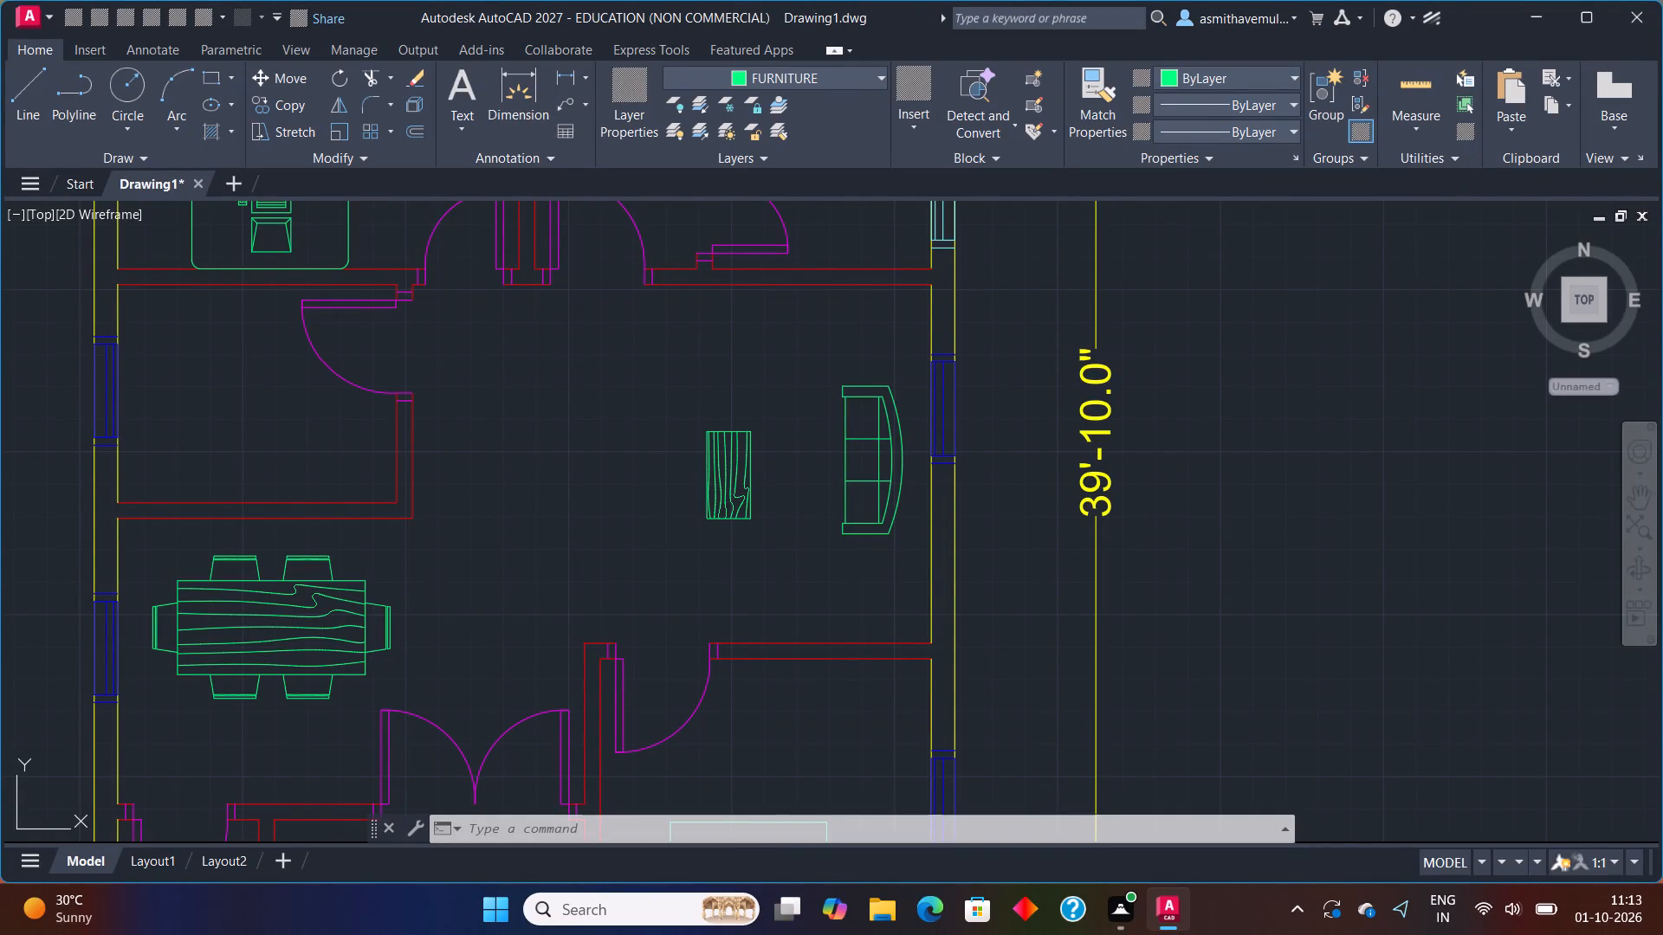
Move the living area sofa slightly northeast, using the midpoint of its curved back as base point, so it sits just inside the east window.
left_click(890, 531)
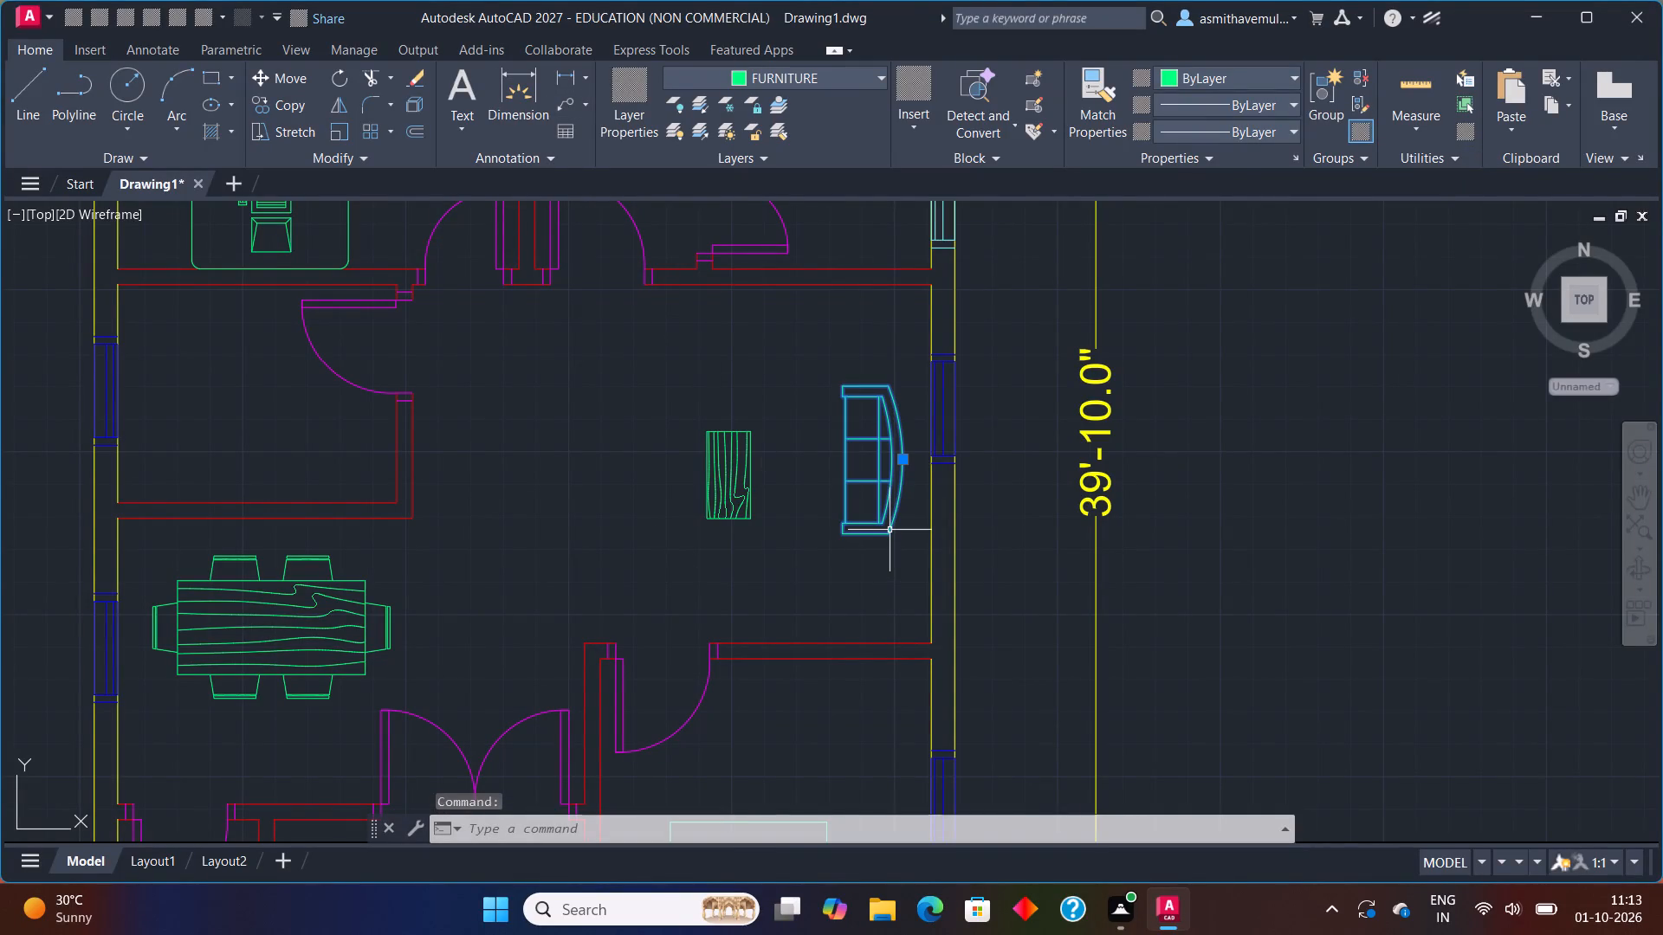
key("m")
key("Return")
left_click(907, 453)
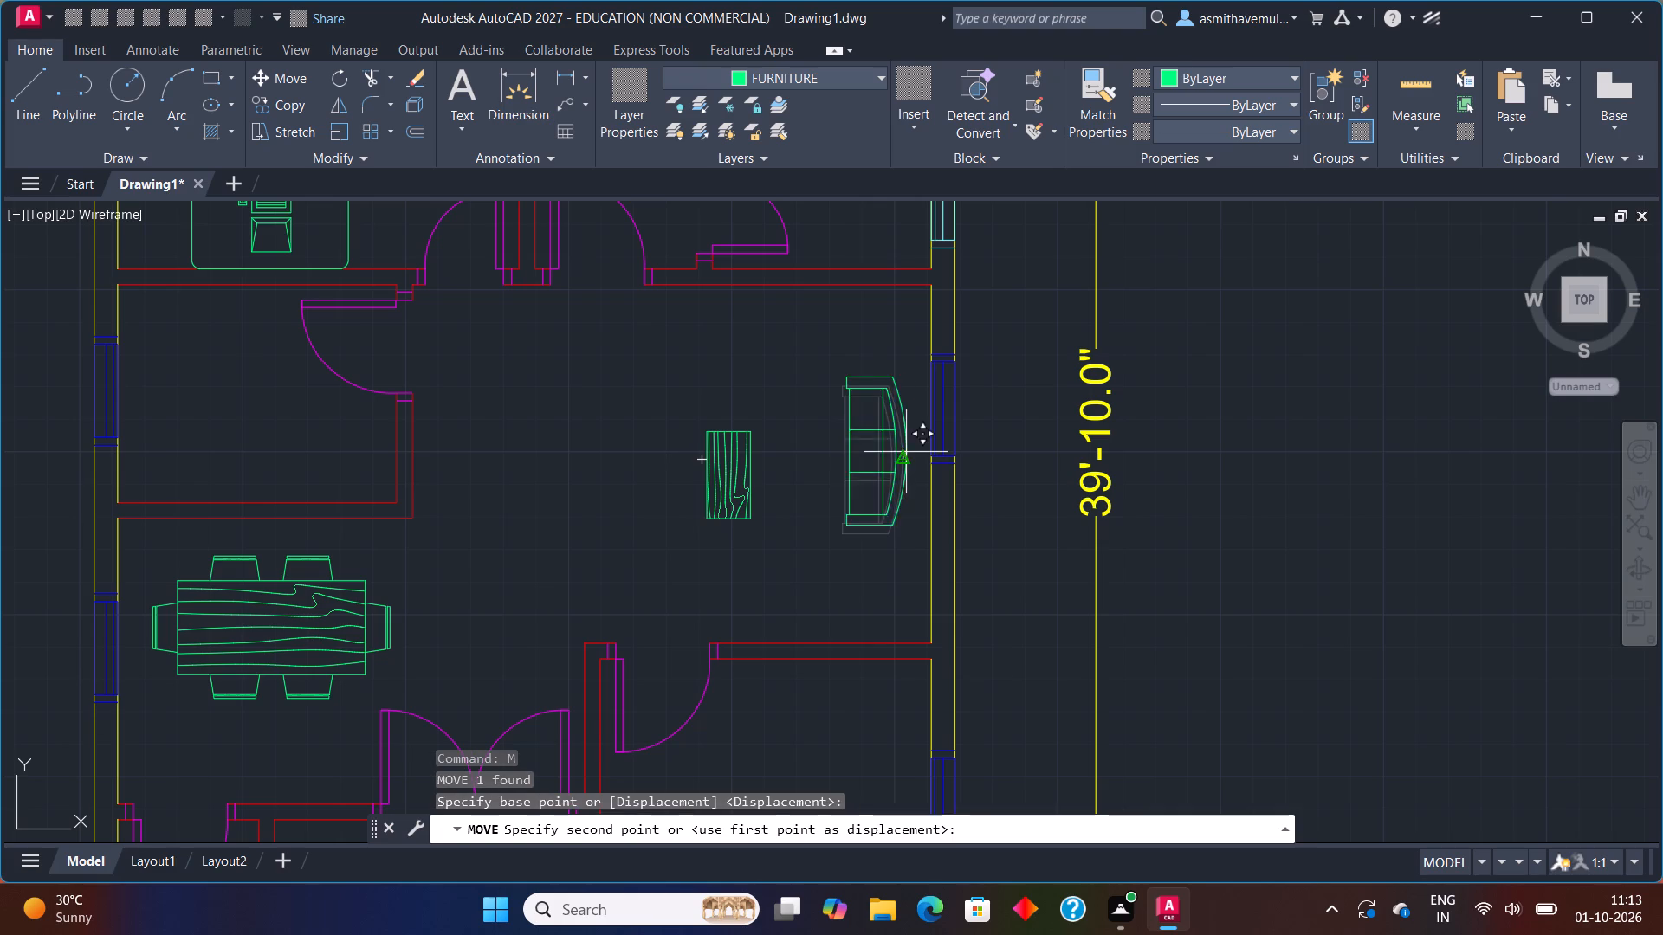
scroll(929, 416, "up", 3)
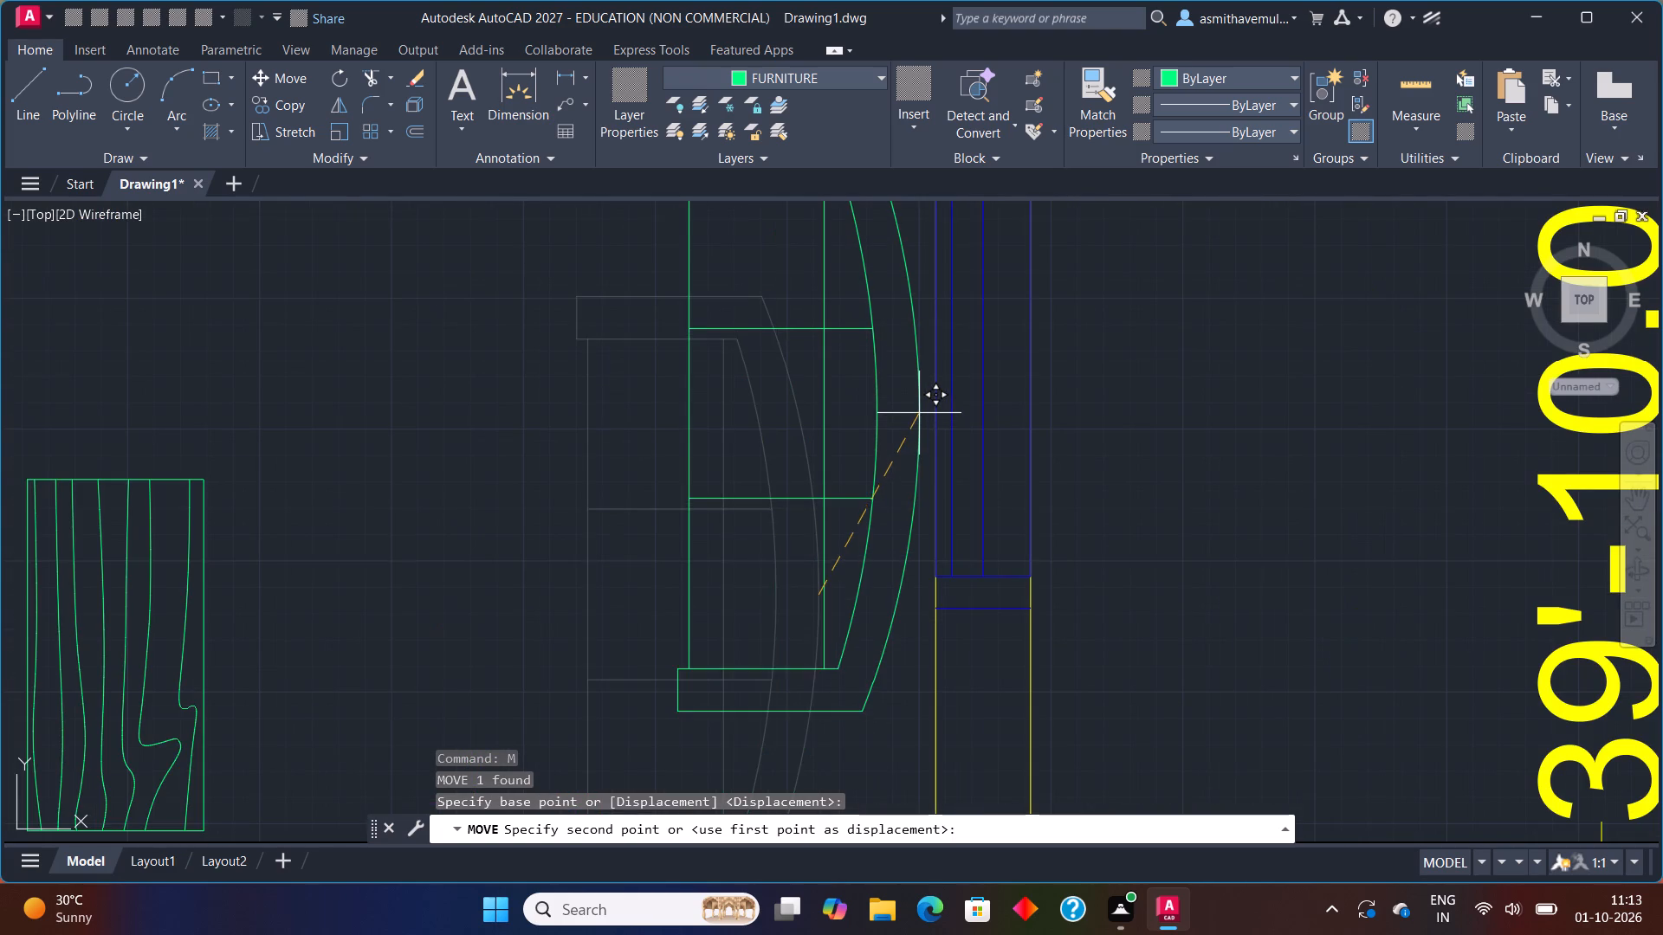
left_click(914, 431)
Move the small wooden table northeast from its northeast corner, placing it in front of the sofa.
scroll(970, 395, "down", 2)
middle_click(825, 544)
left_click_drag(731, 537, 317, 578)
key("m")
key("Return")
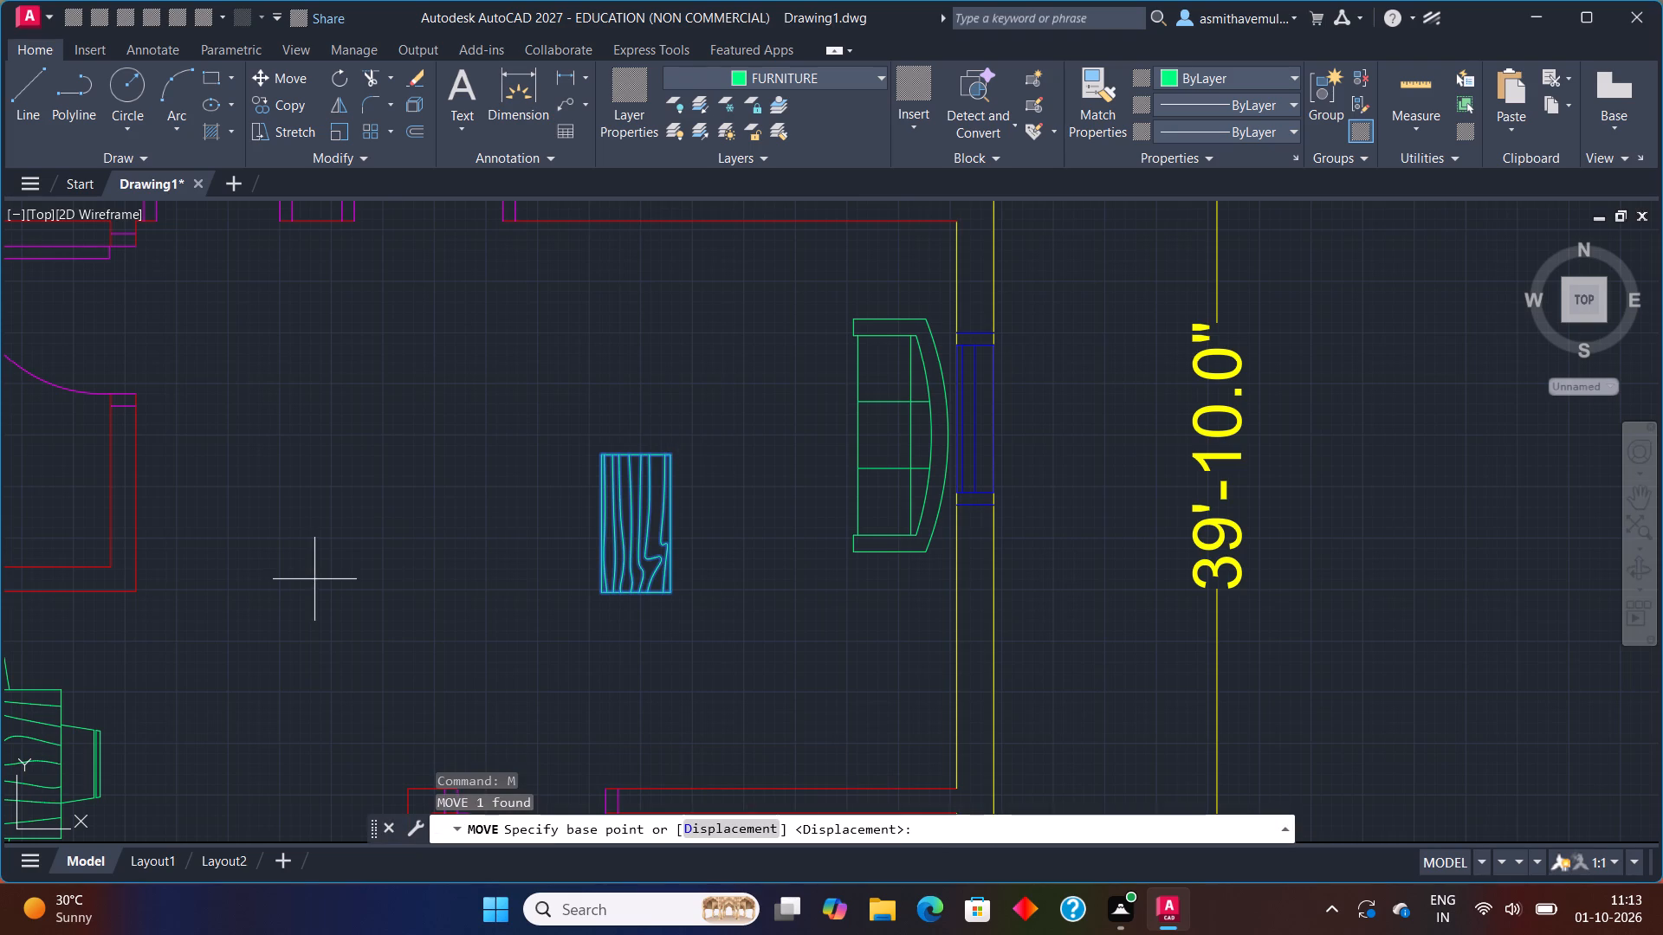
left_click(676, 449)
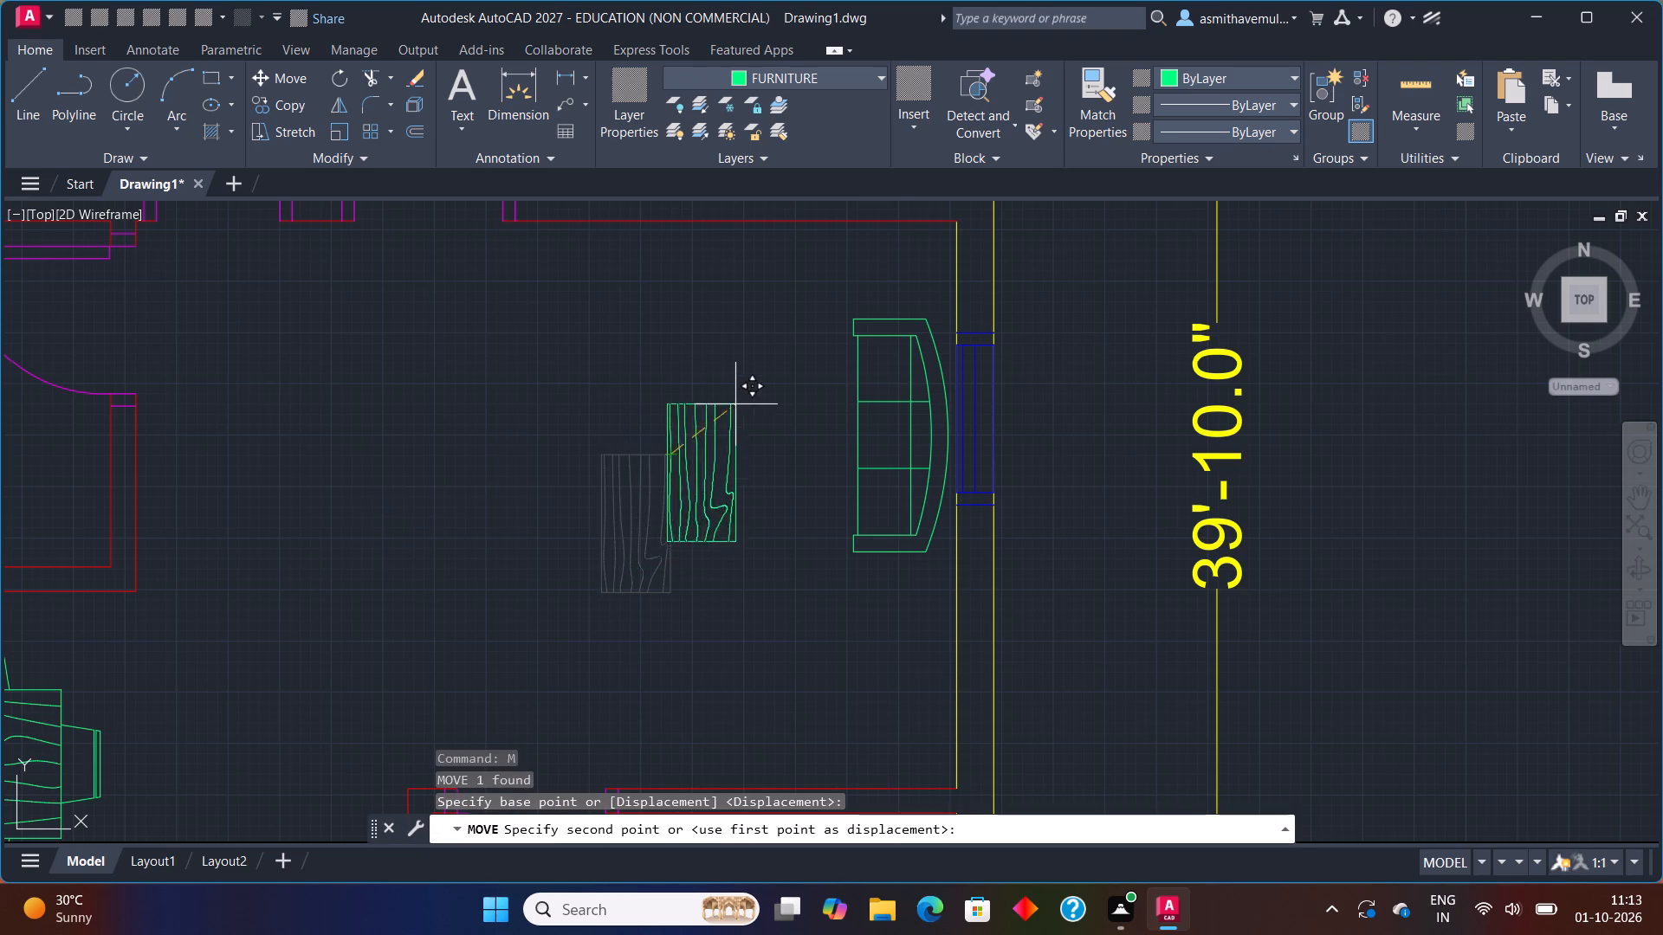
left_click(764, 379)
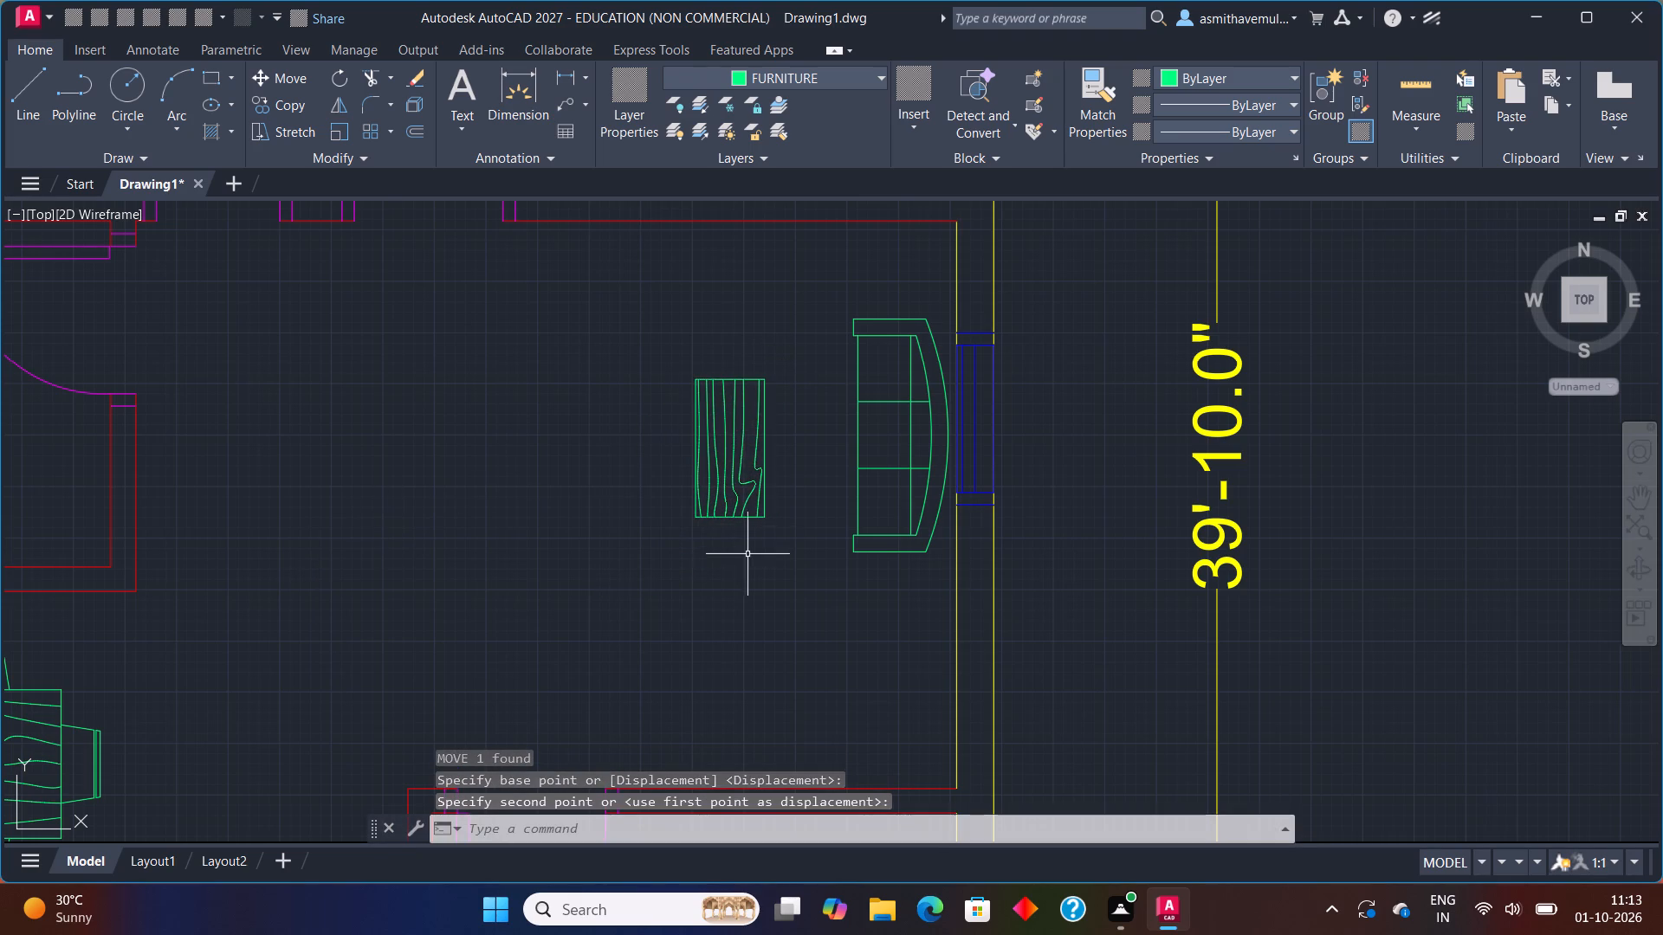
Scale the wooden table up to about one and a third times its size from its southwest corner.
type("SC")
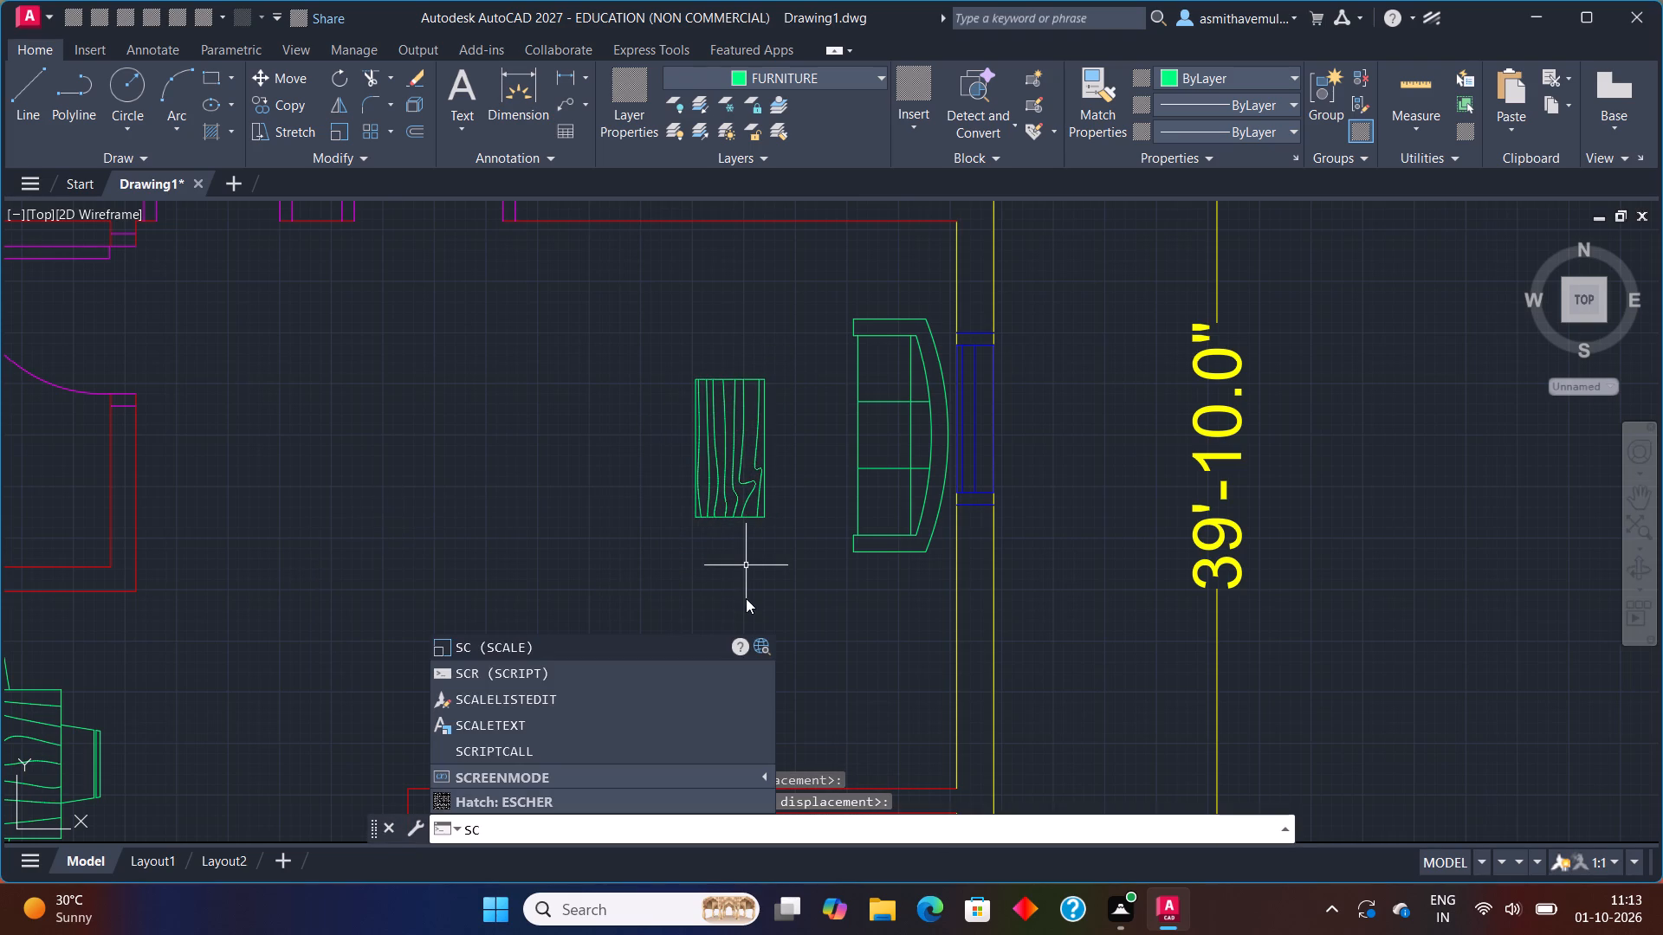
key("Escape")
type("scale")
key("Return")
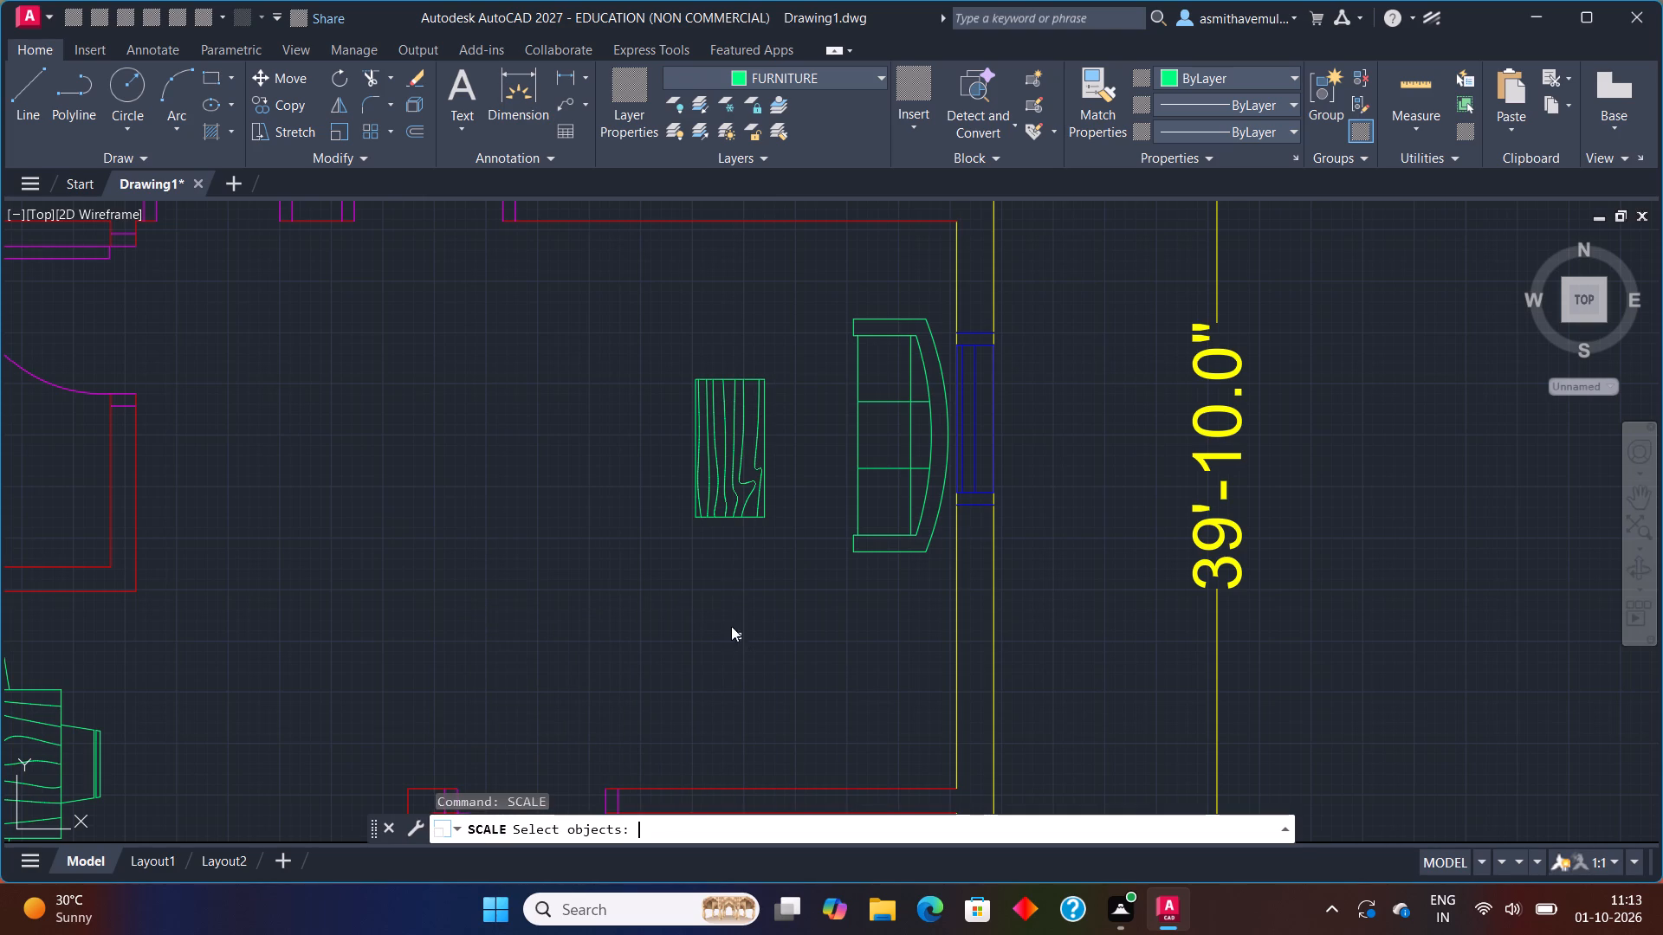
left_click_drag(790, 435, 599, 510)
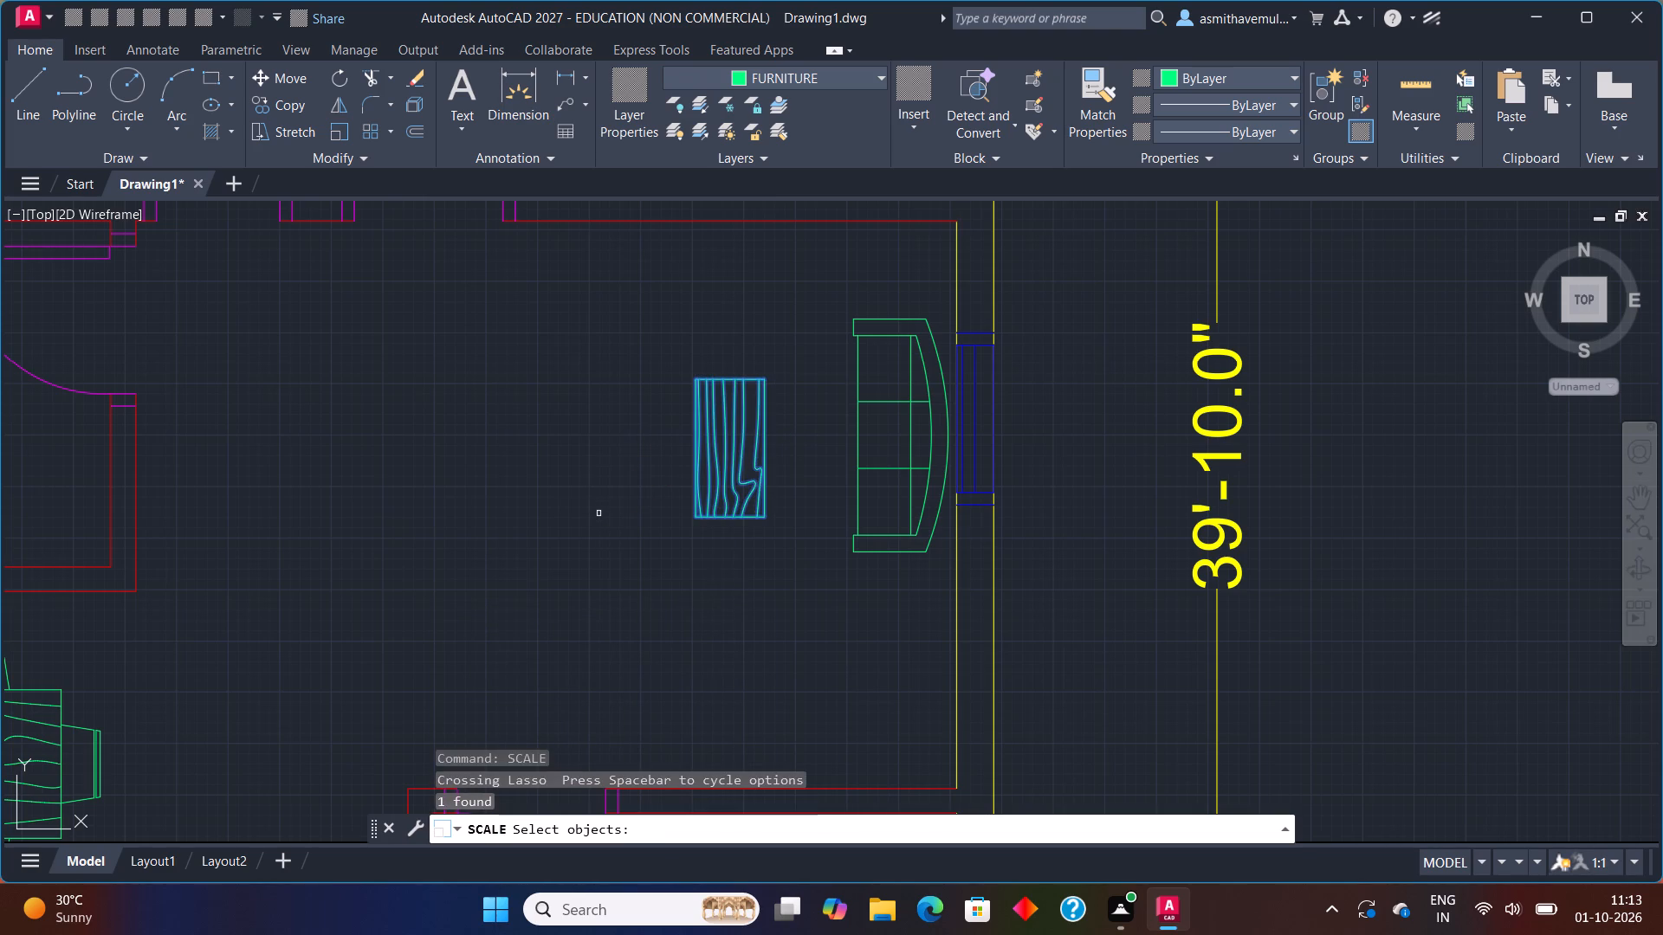
key("Return")
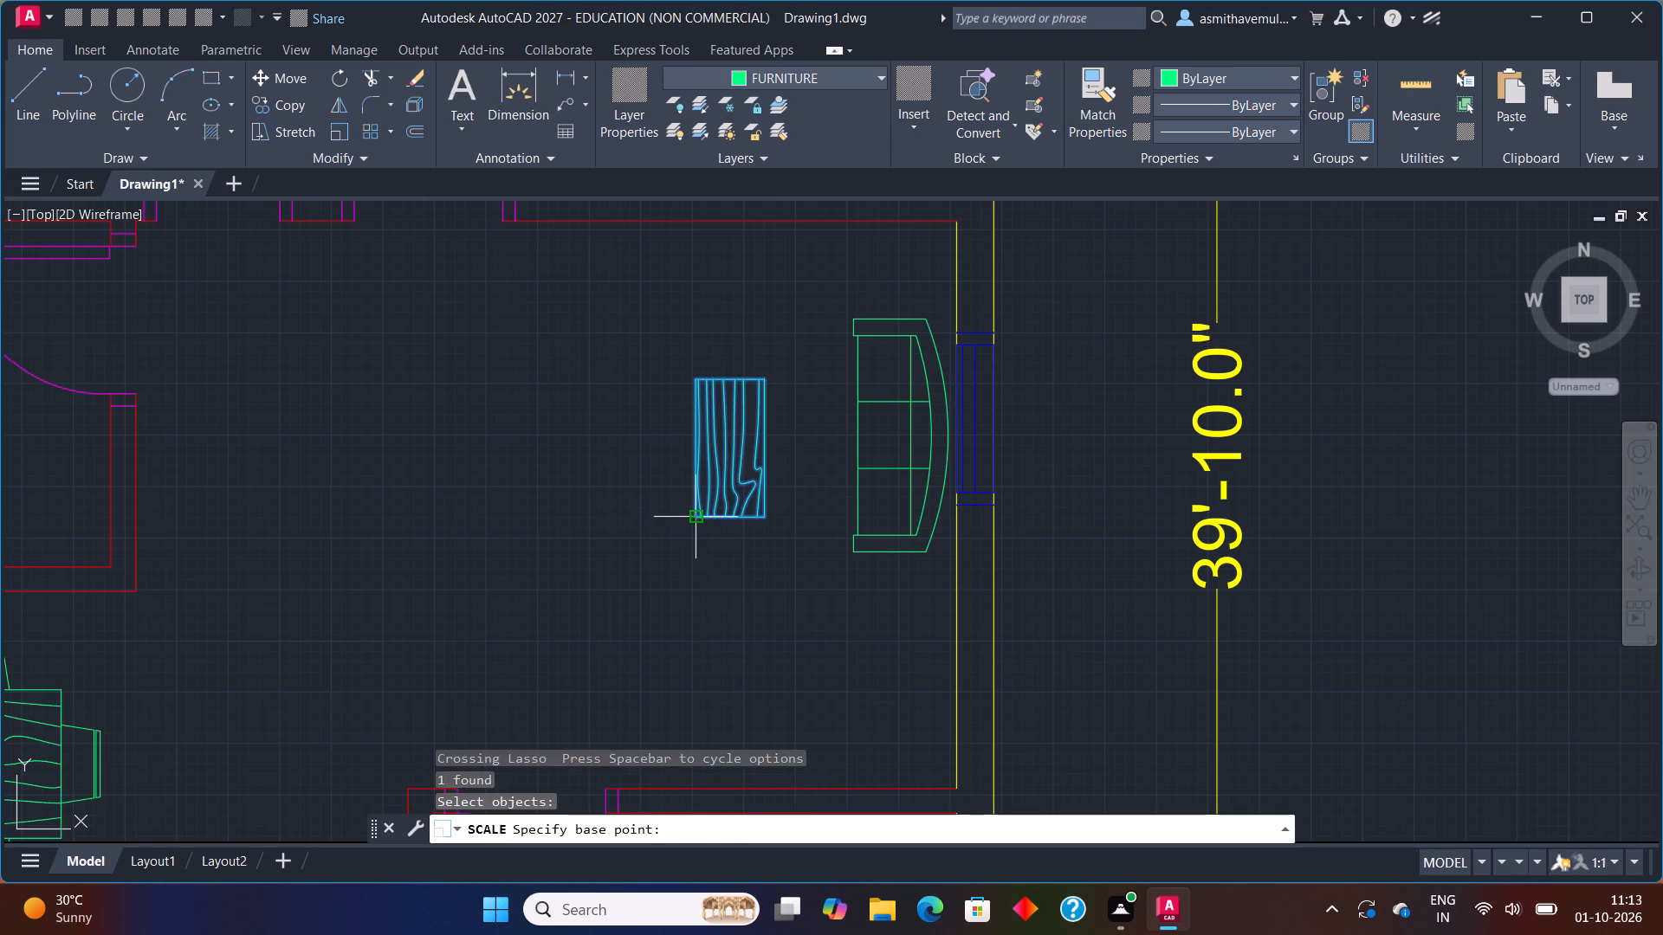
left_click(693, 518)
left_click(656, 603)
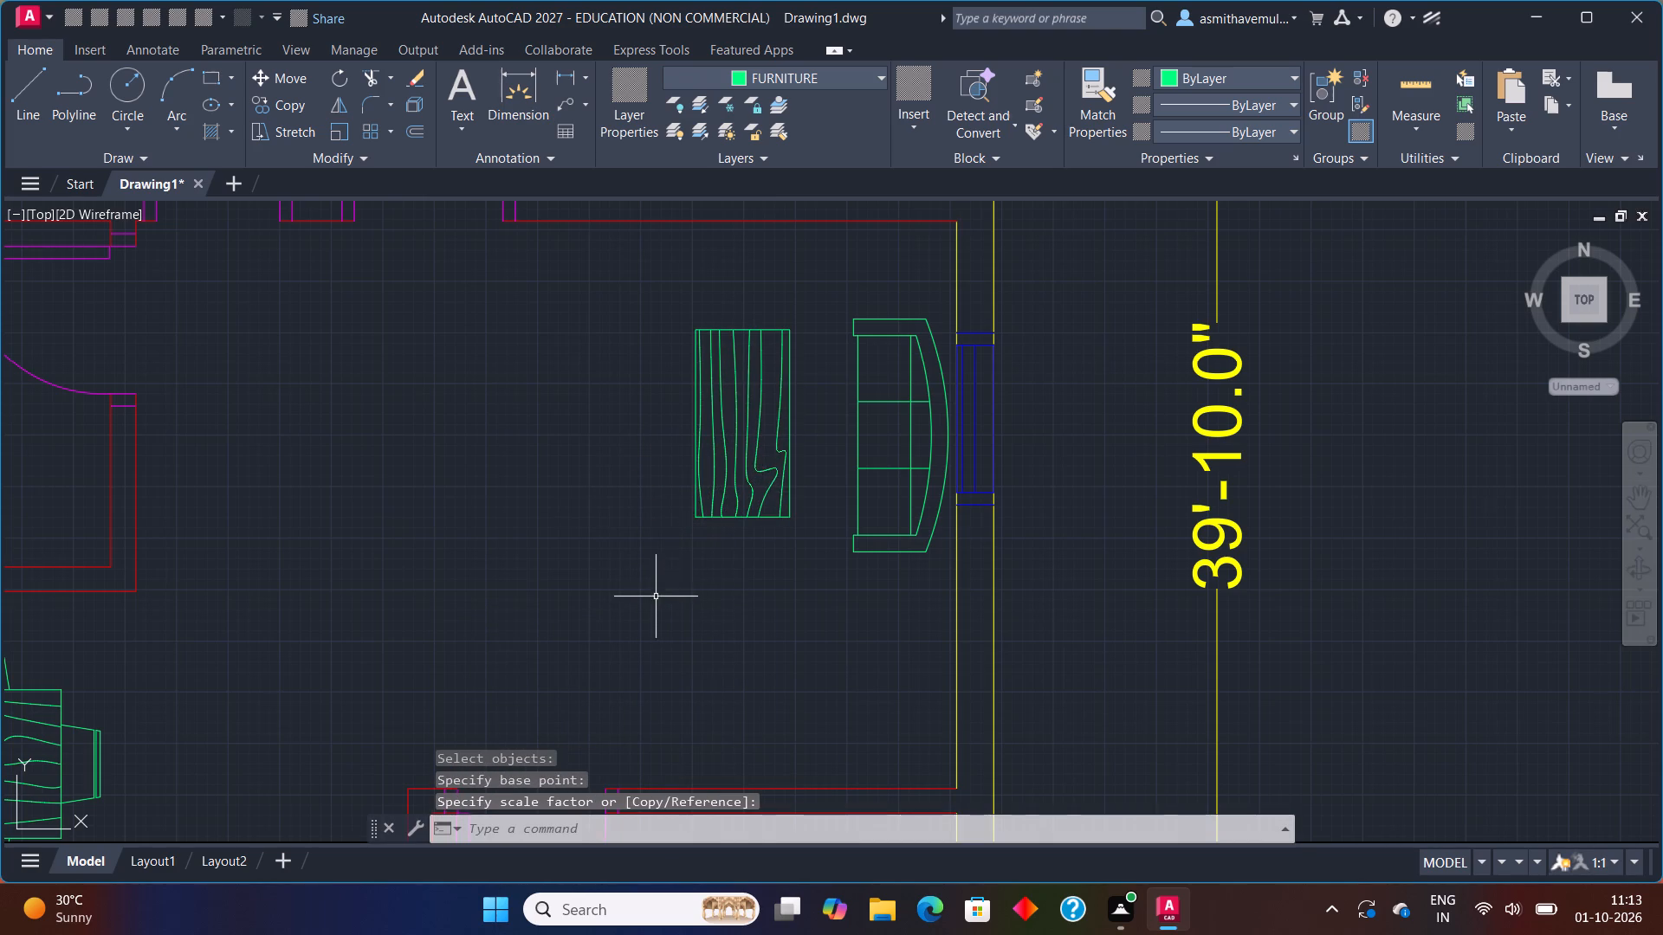
Scale the wooden table down to about four-fifths of its size from its southwest corner.
left_click_drag(798, 451, 650, 545)
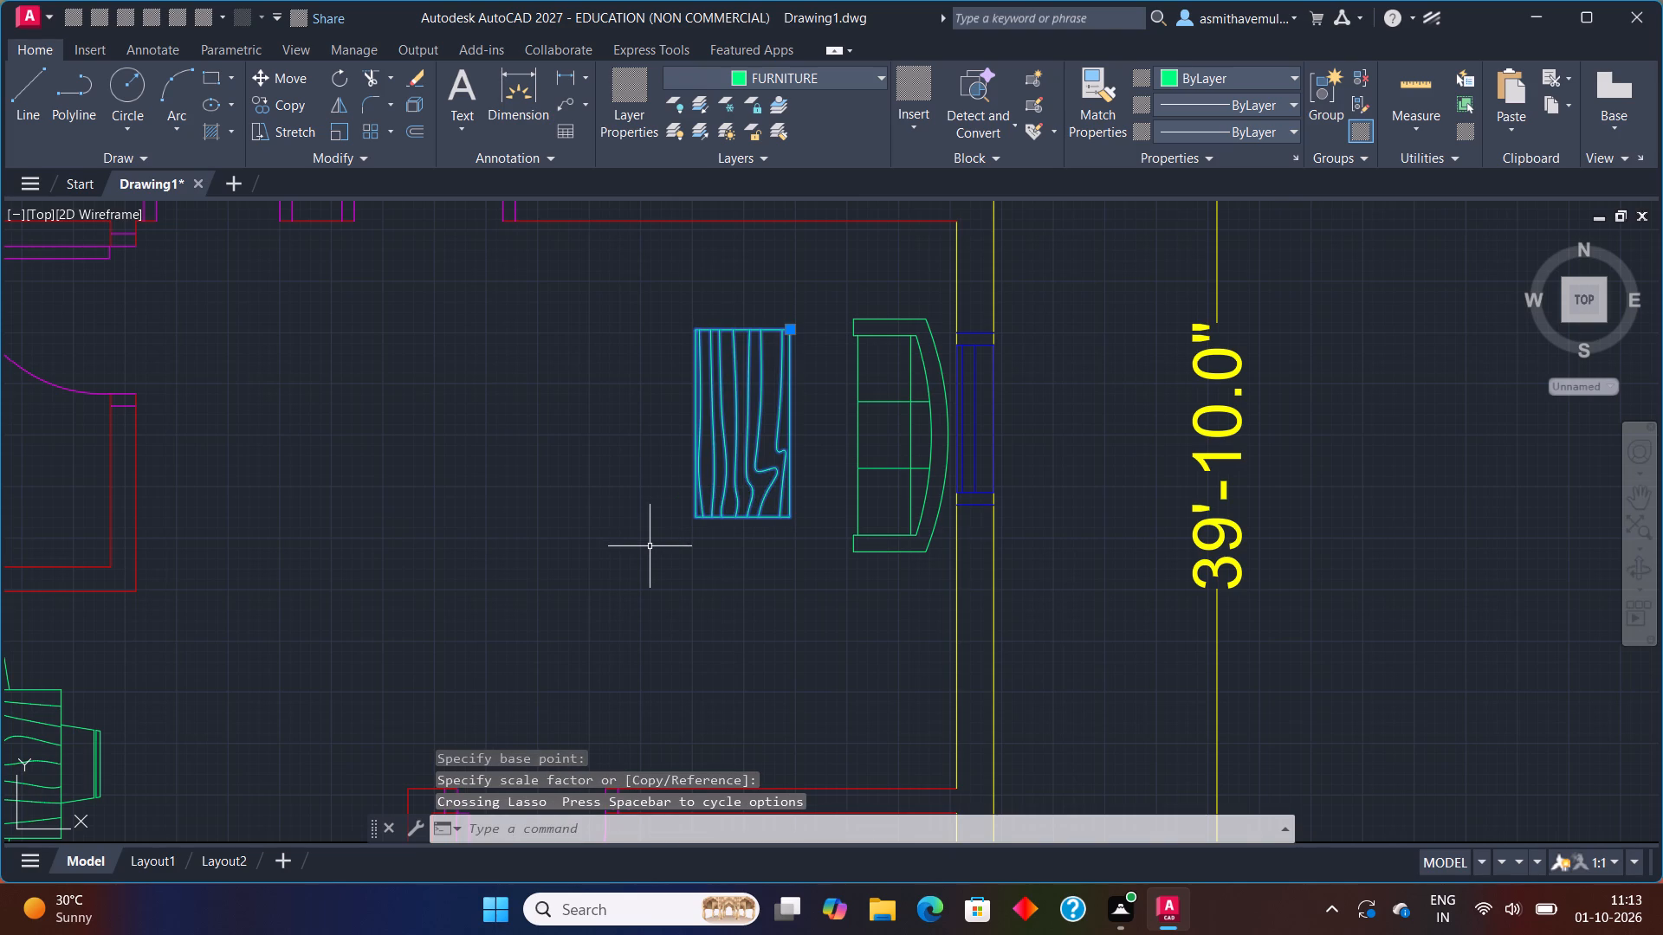
type("scale")
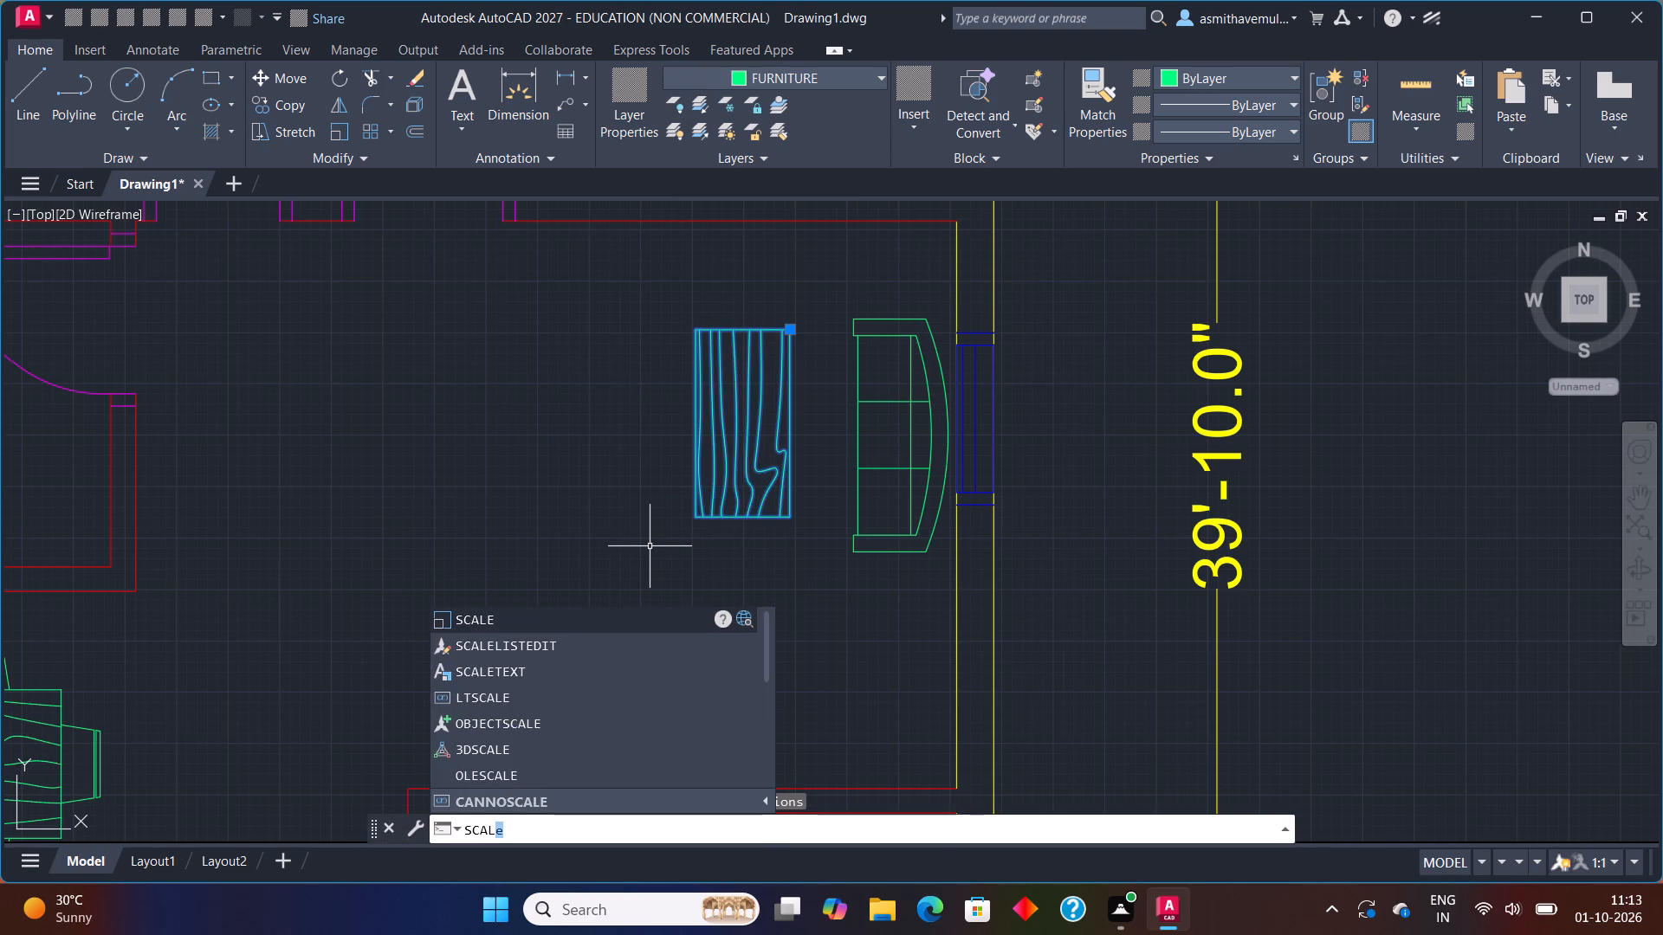
key("Return")
left_click(690, 516)
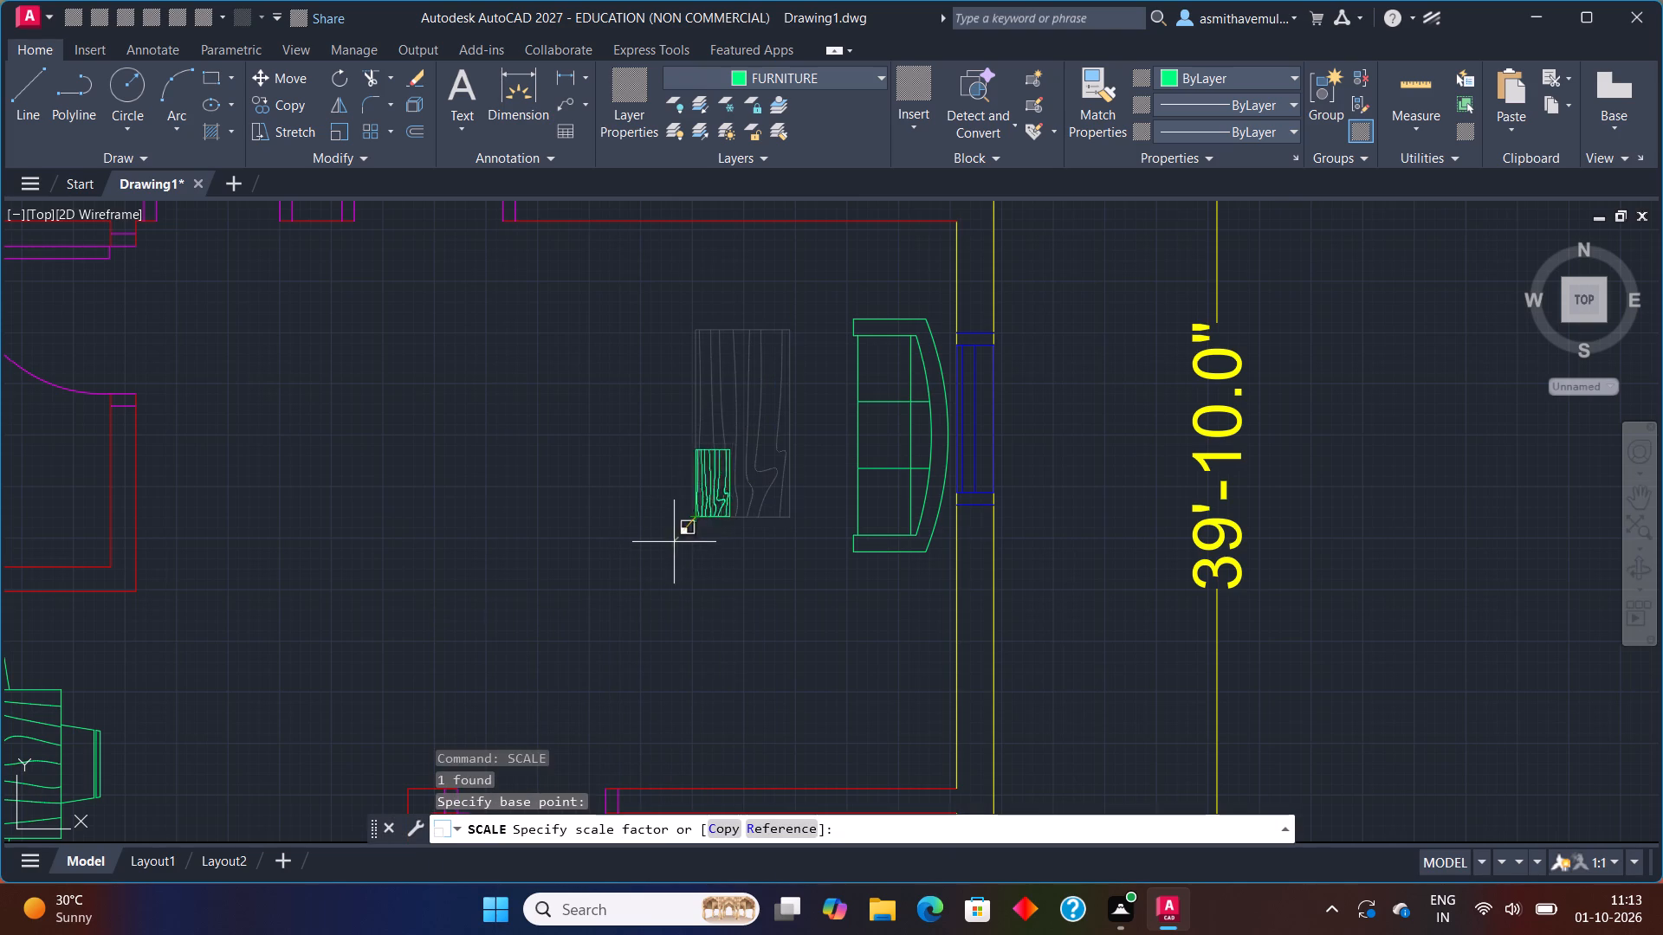
left_click(649, 577)
Move the wooden table slightly east toward the sofa, using its southeast corner as base point.
left_click_drag(803, 450, 536, 528)
key("m")
key("Return")
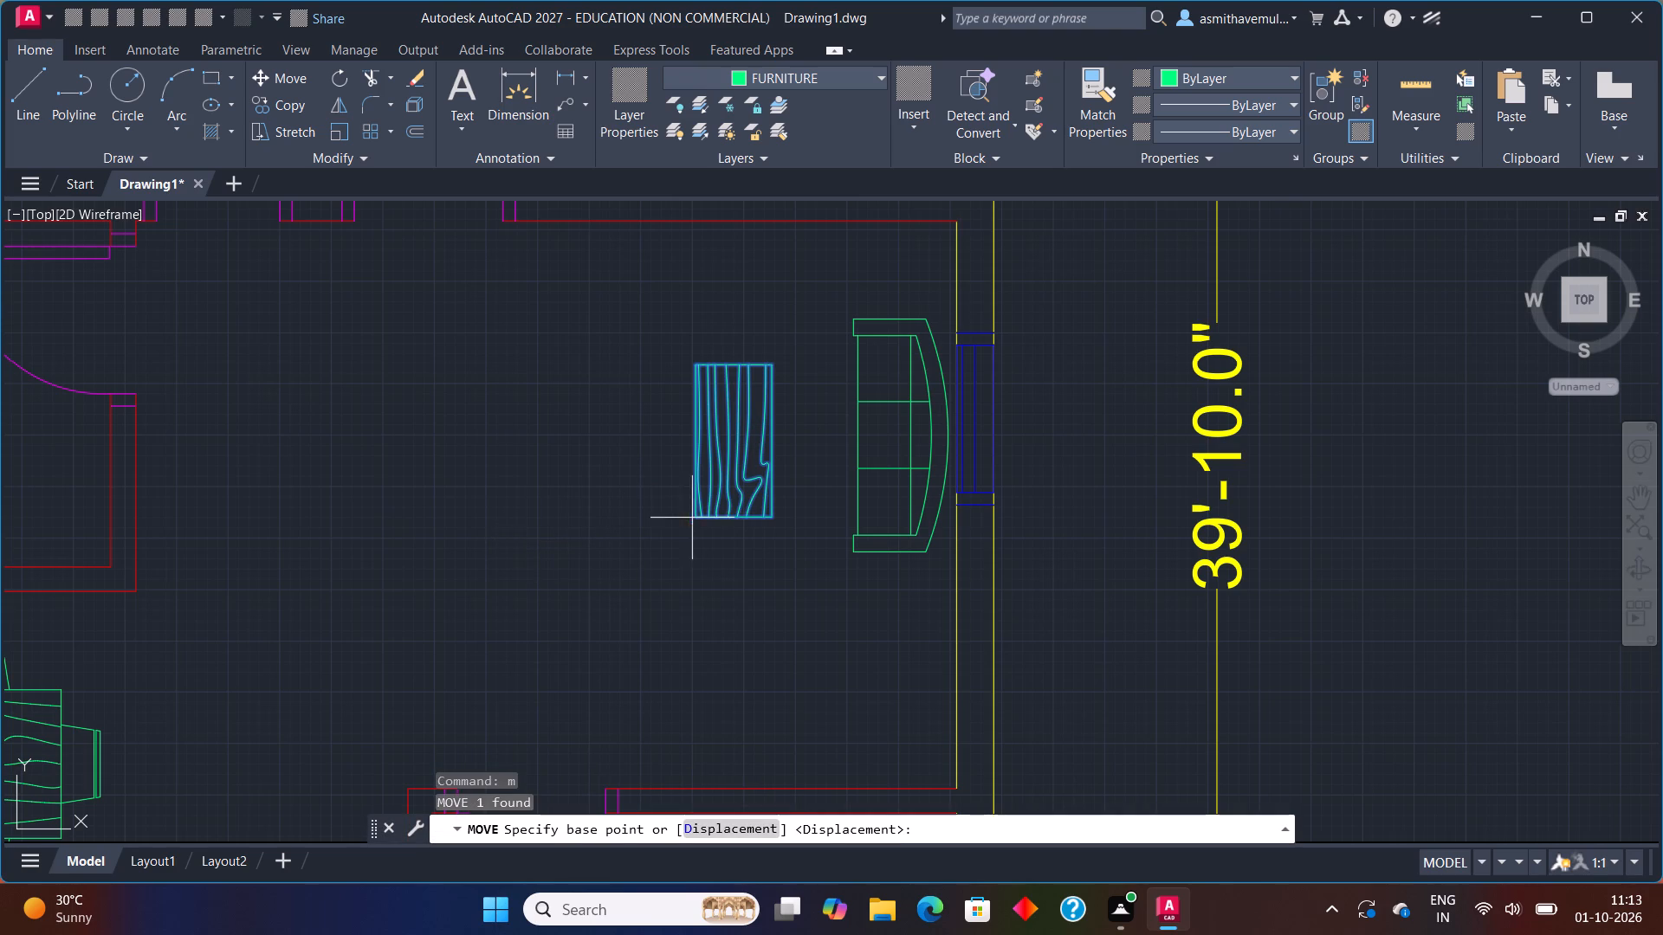
left_click(771, 522)
left_click(789, 512)
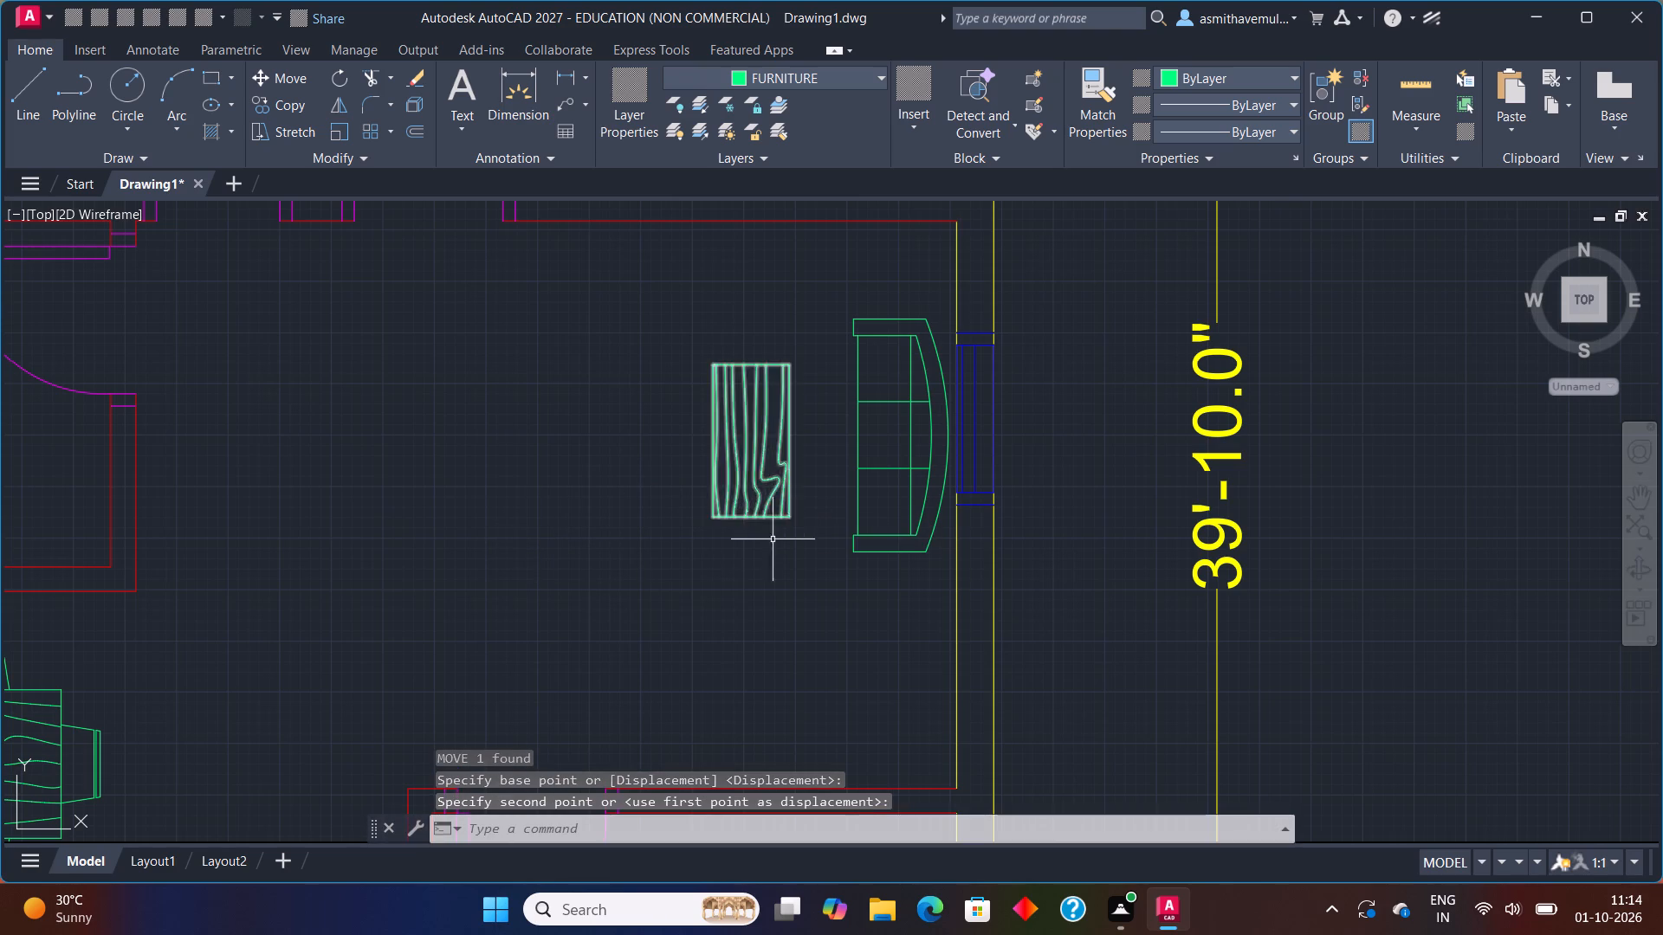
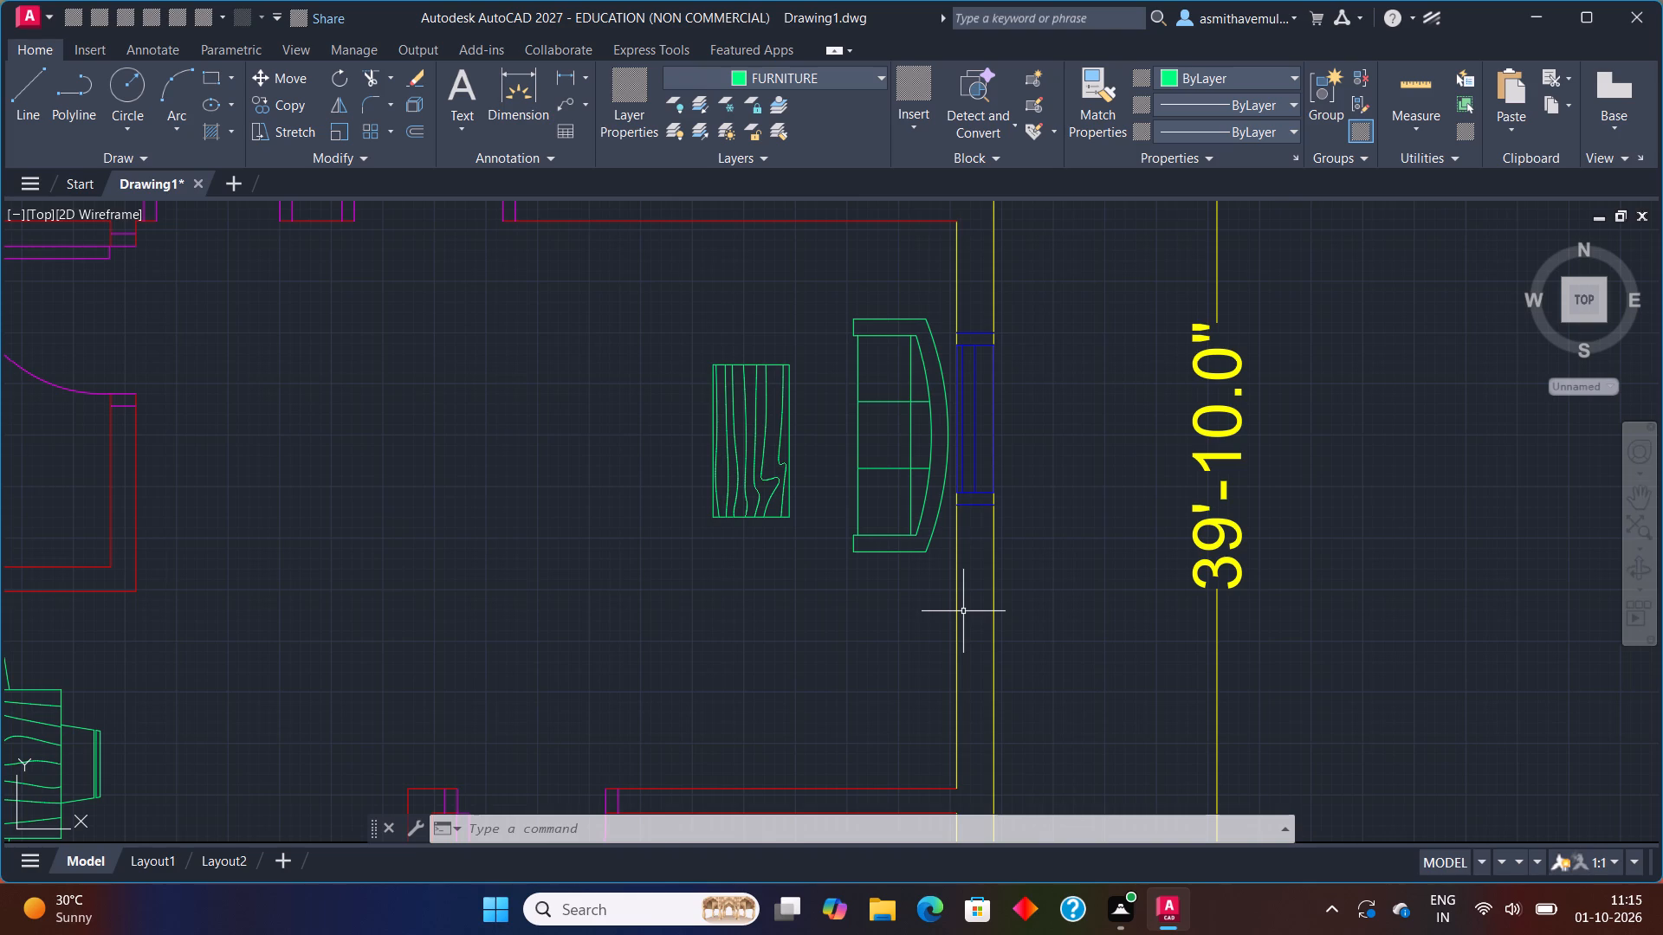
Rotate the two-seat sofa lying outside the plan 180° about its southeast corner, with Ortho on.
scroll(489, 424, "down", 4)
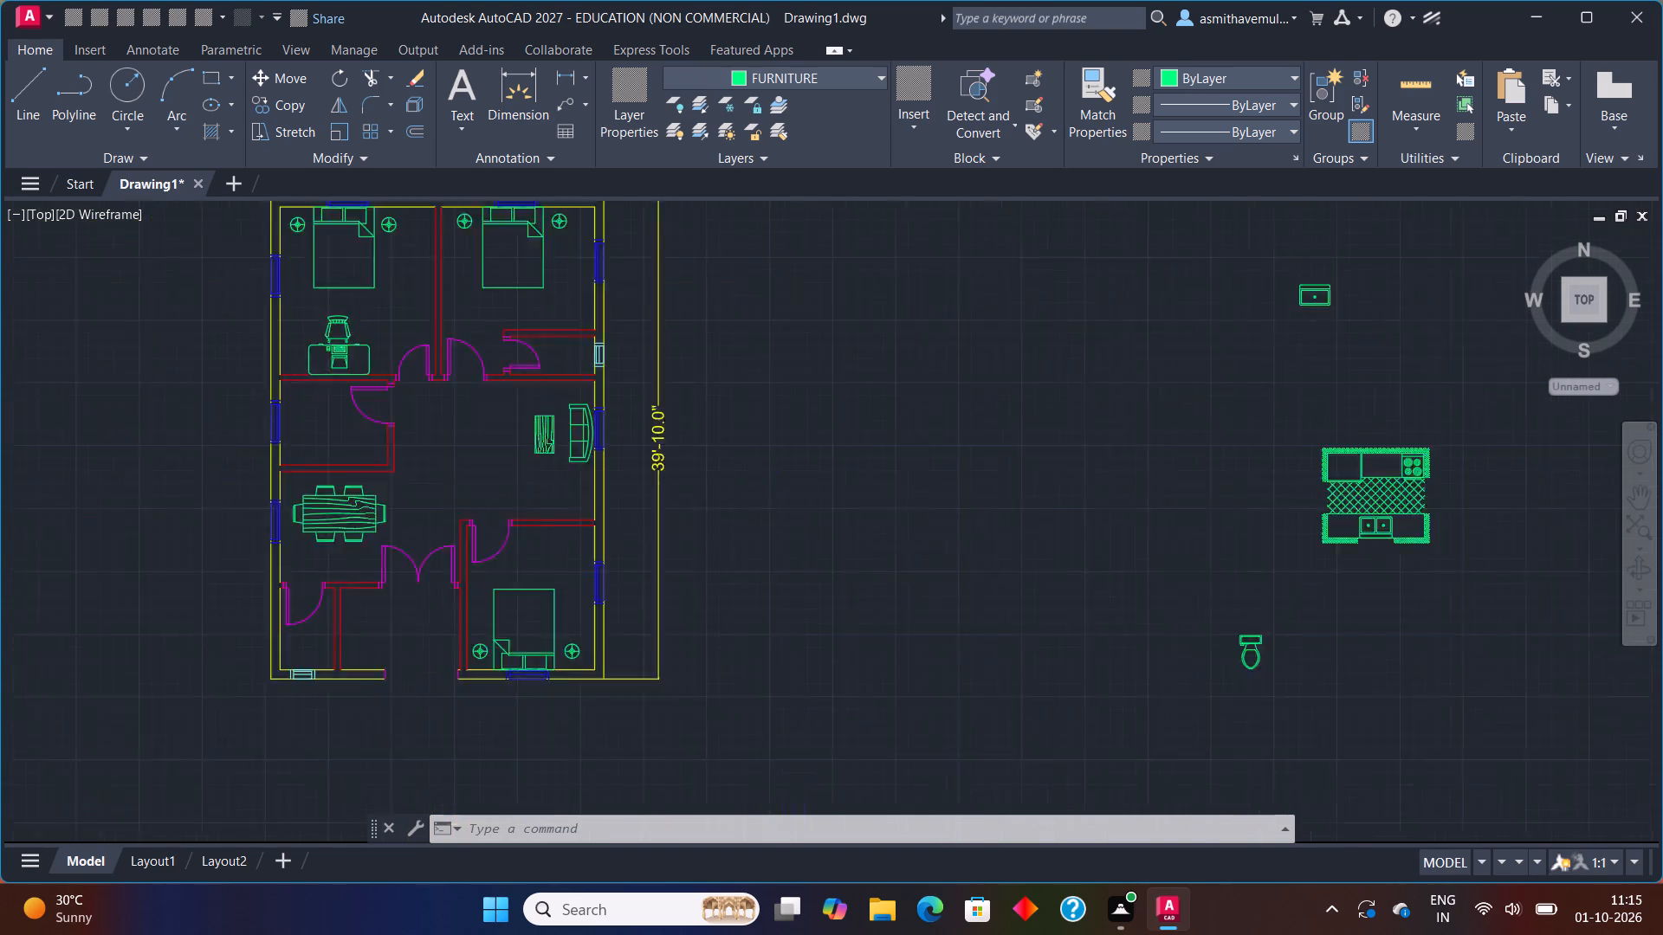
middle_click_drag(332, 442, 561, 419)
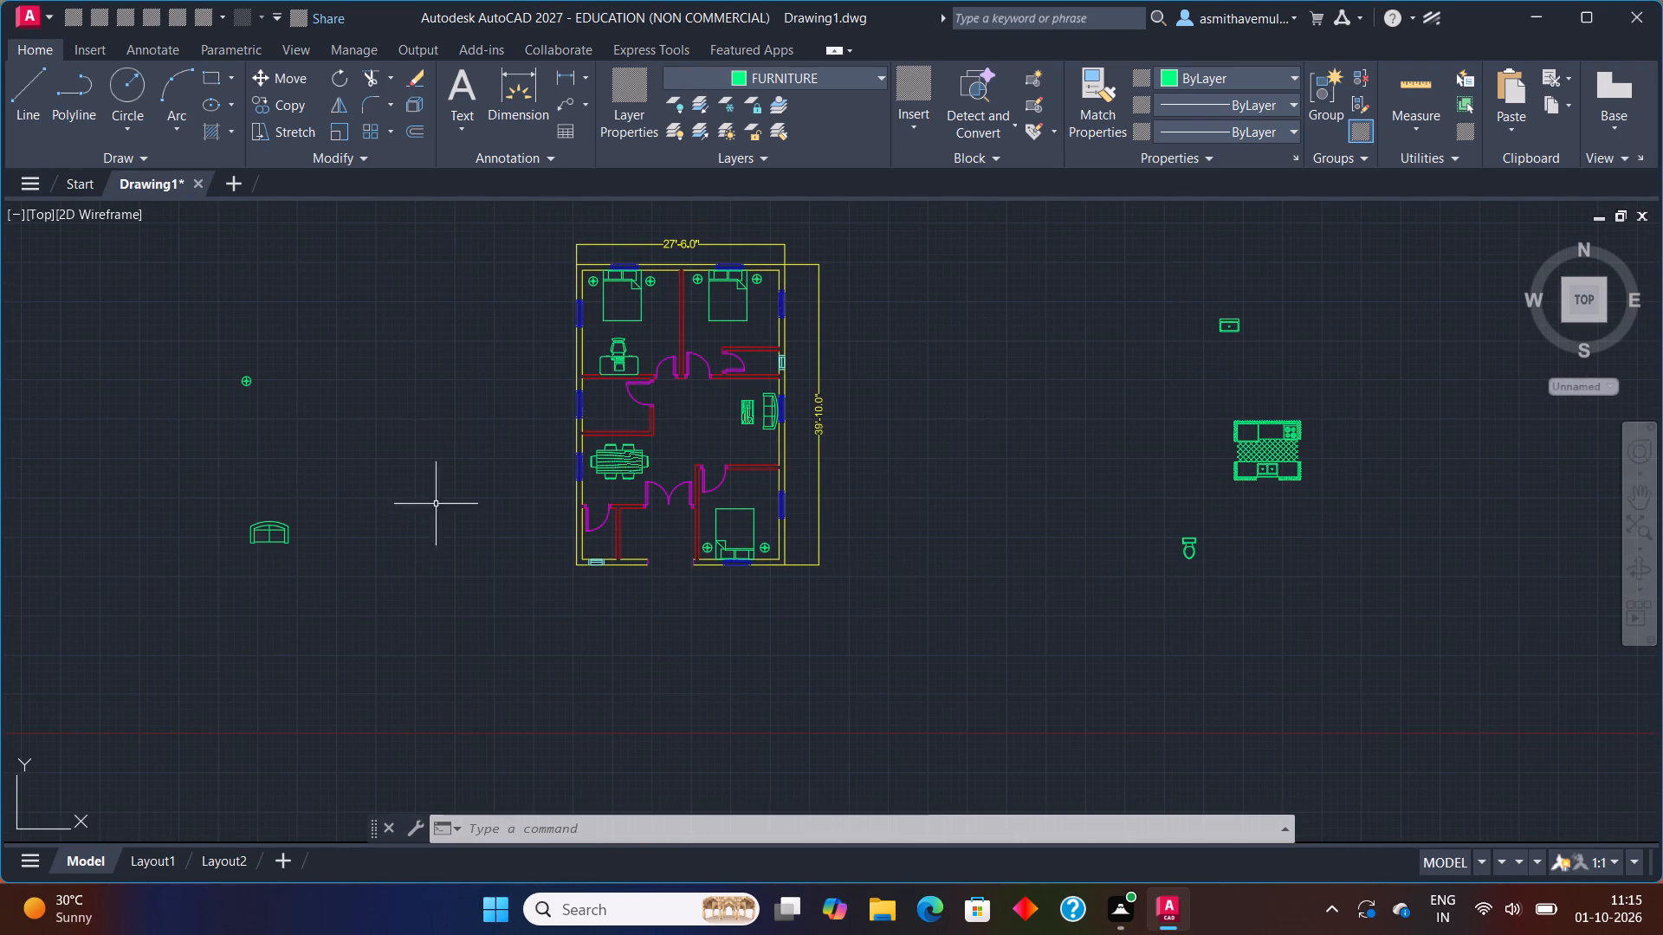
left_click_drag(363, 518, 366, 790)
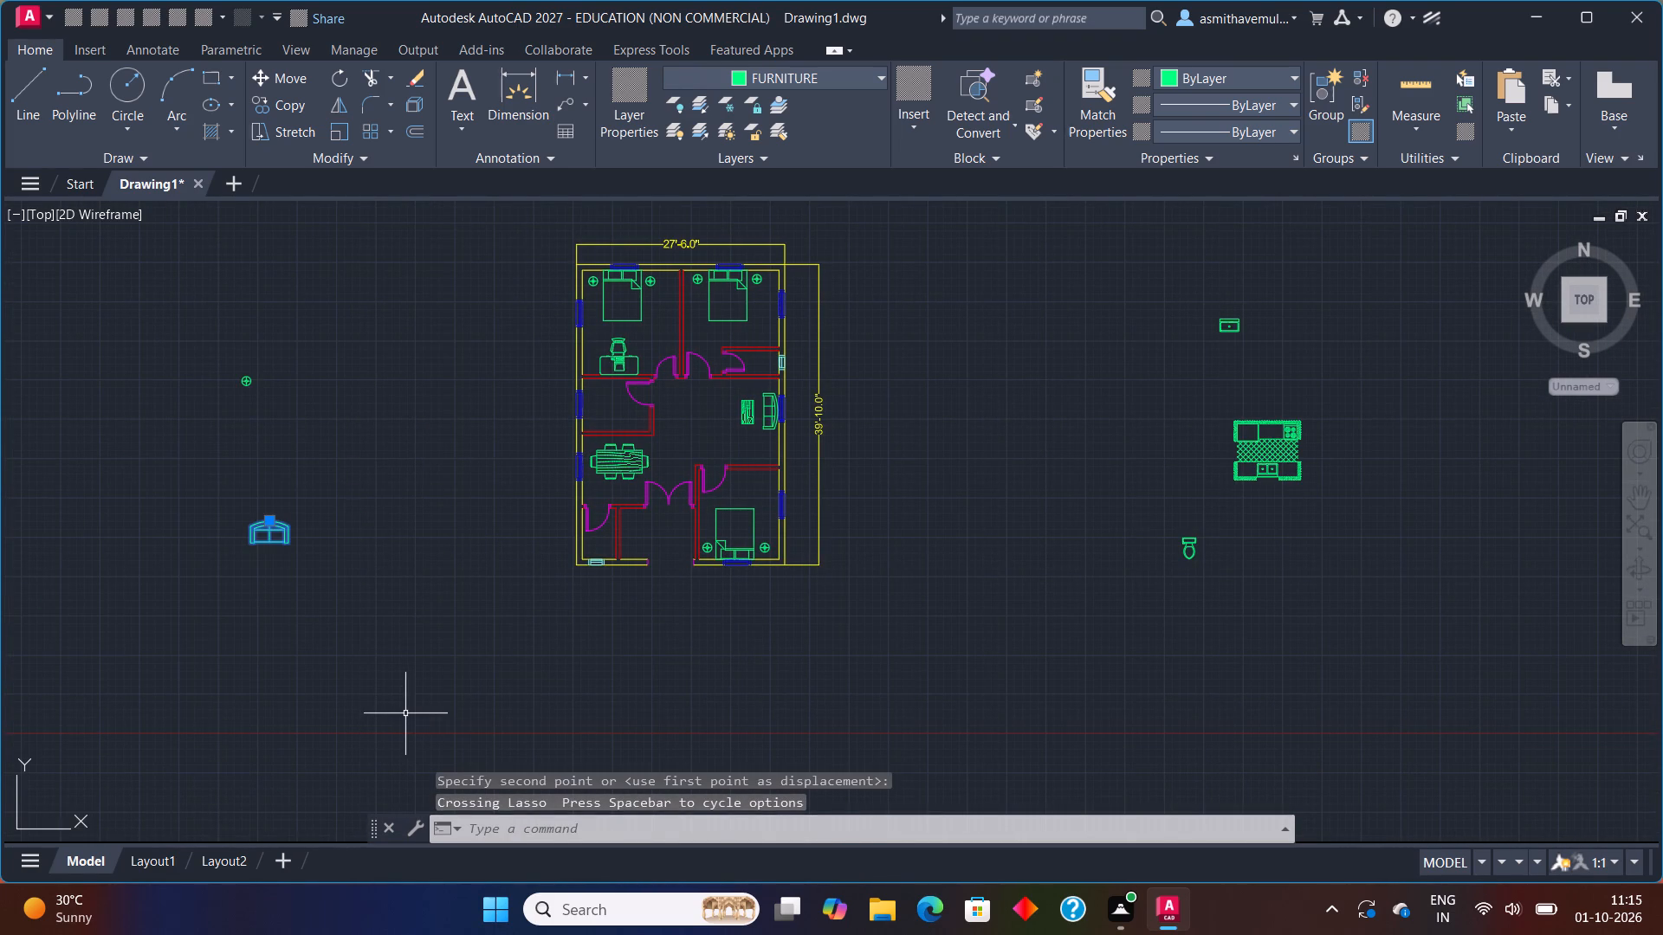
key("r")
key("o")
key("Return")
scroll(291, 520, "up", 2)
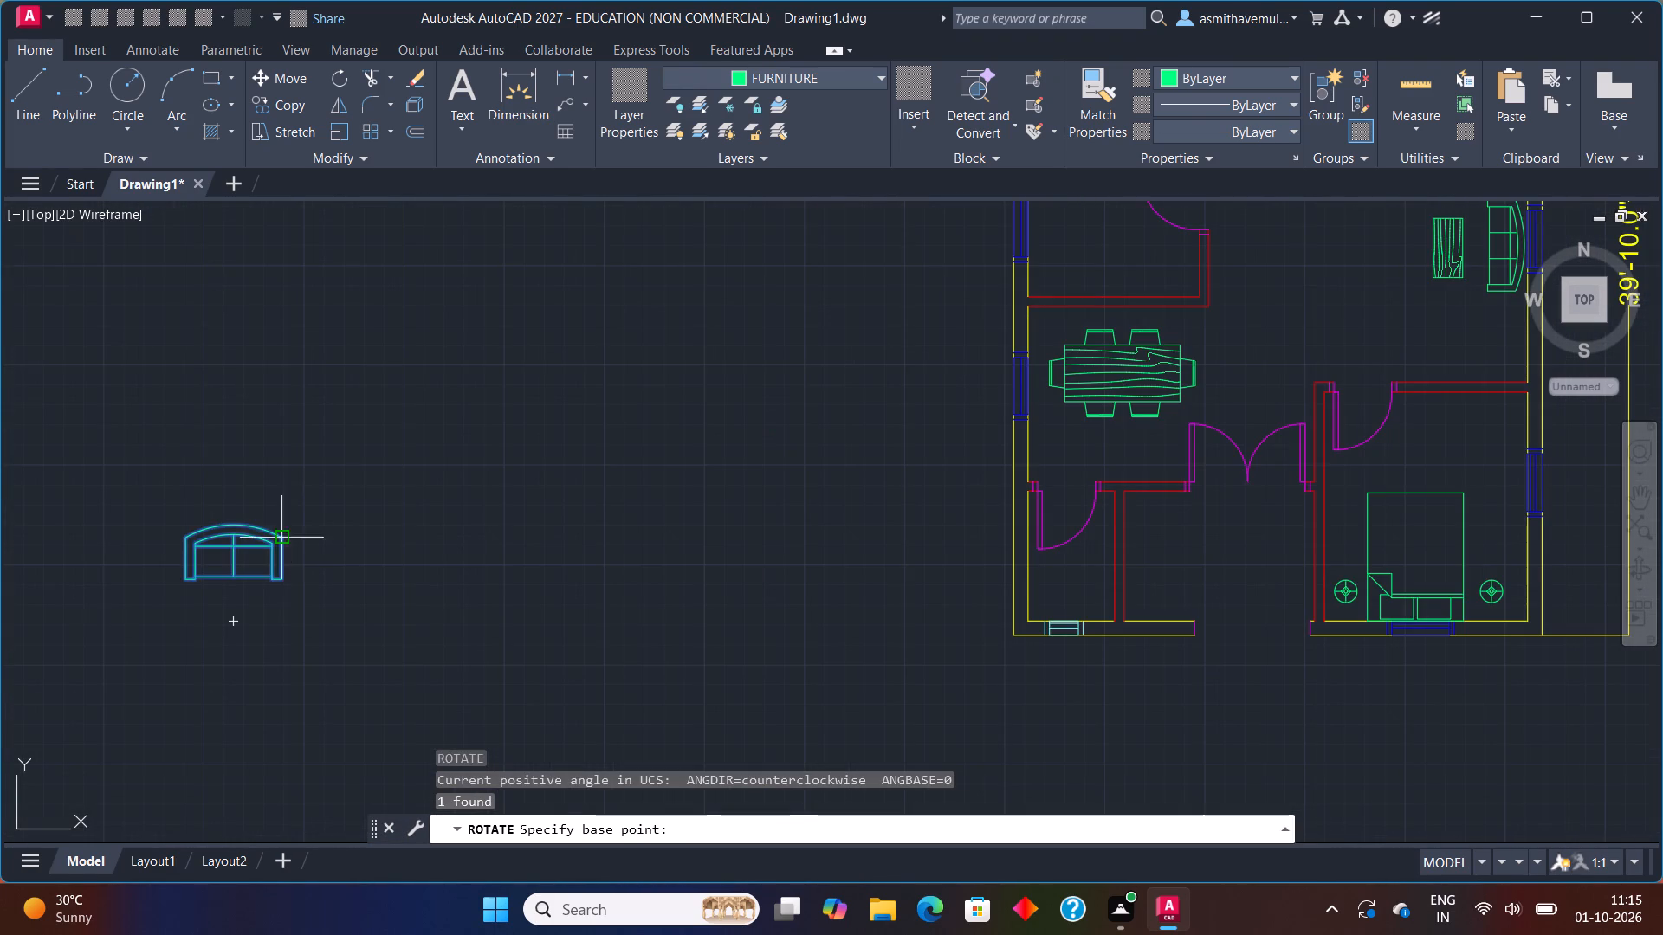
left_click(281, 582)
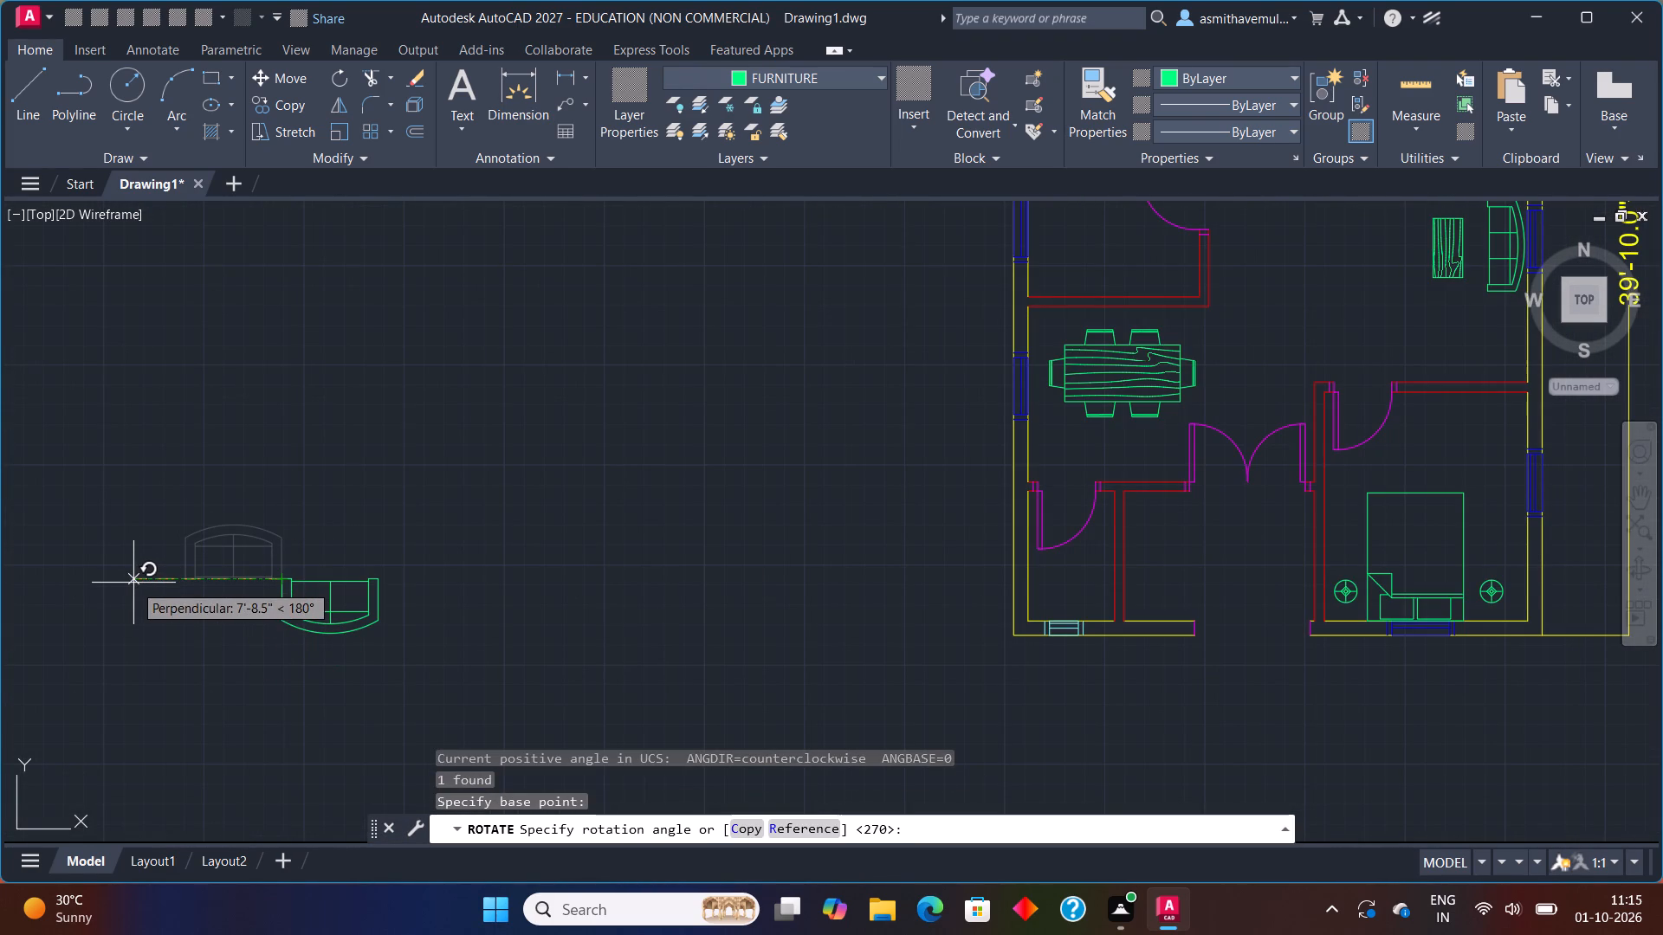
key("F8")
left_click(133, 584)
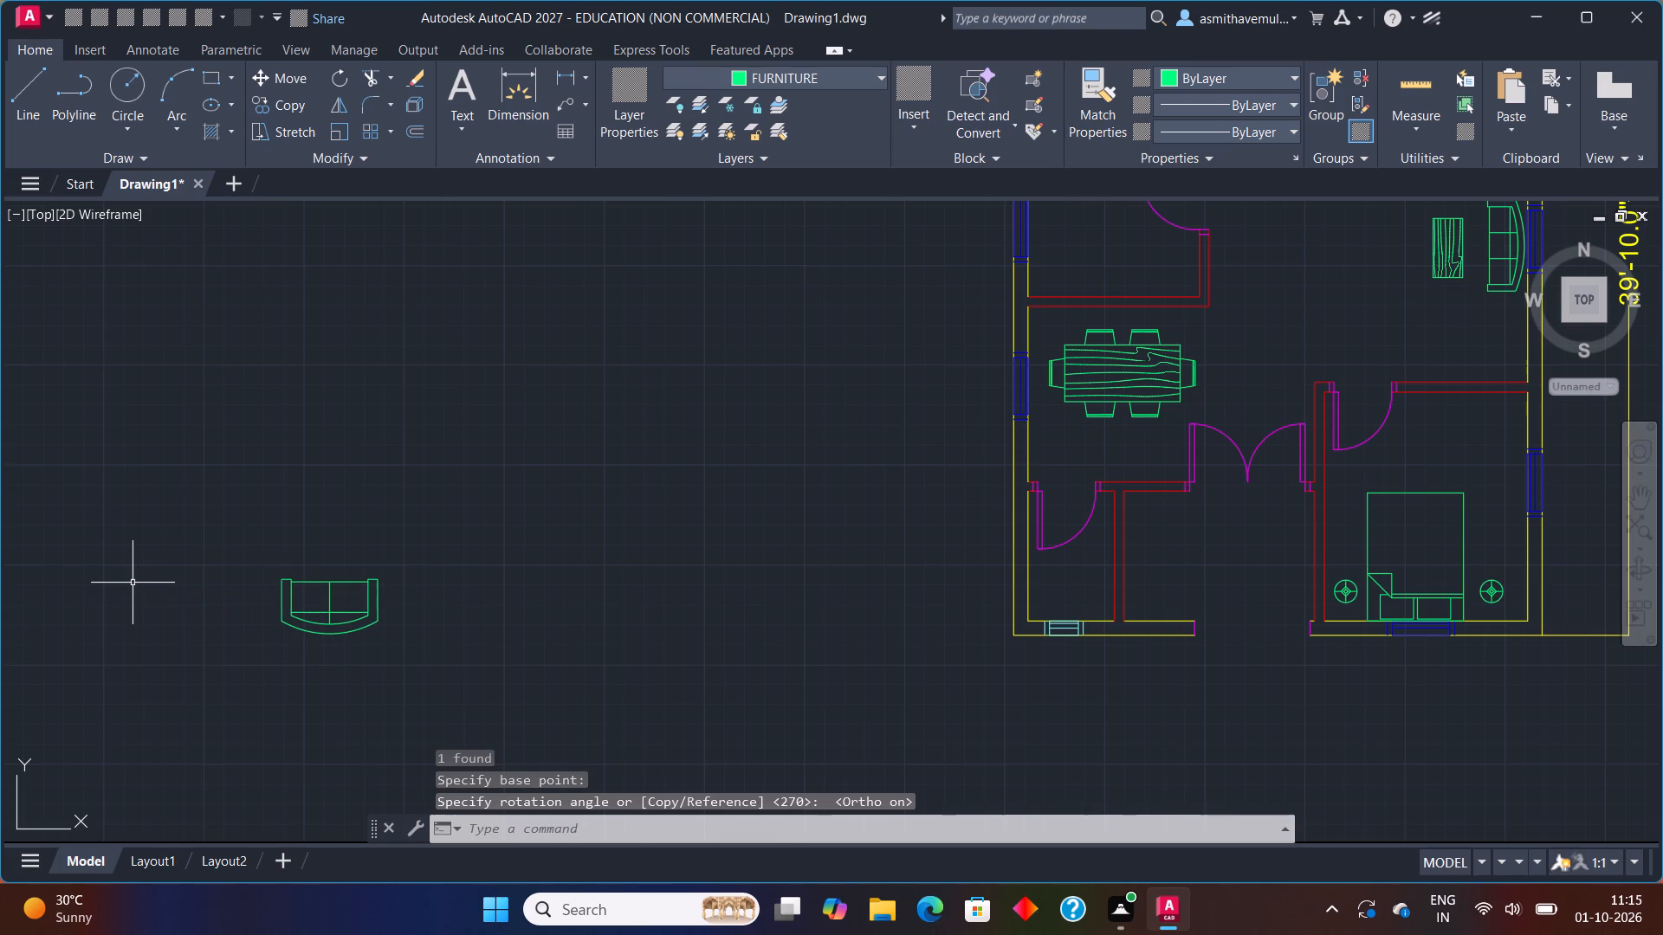
Move the two-seat sofa from its northeast corner into the living room, south of the wooden table, with Ortho off.
left_click_drag(507, 609, 96, 648)
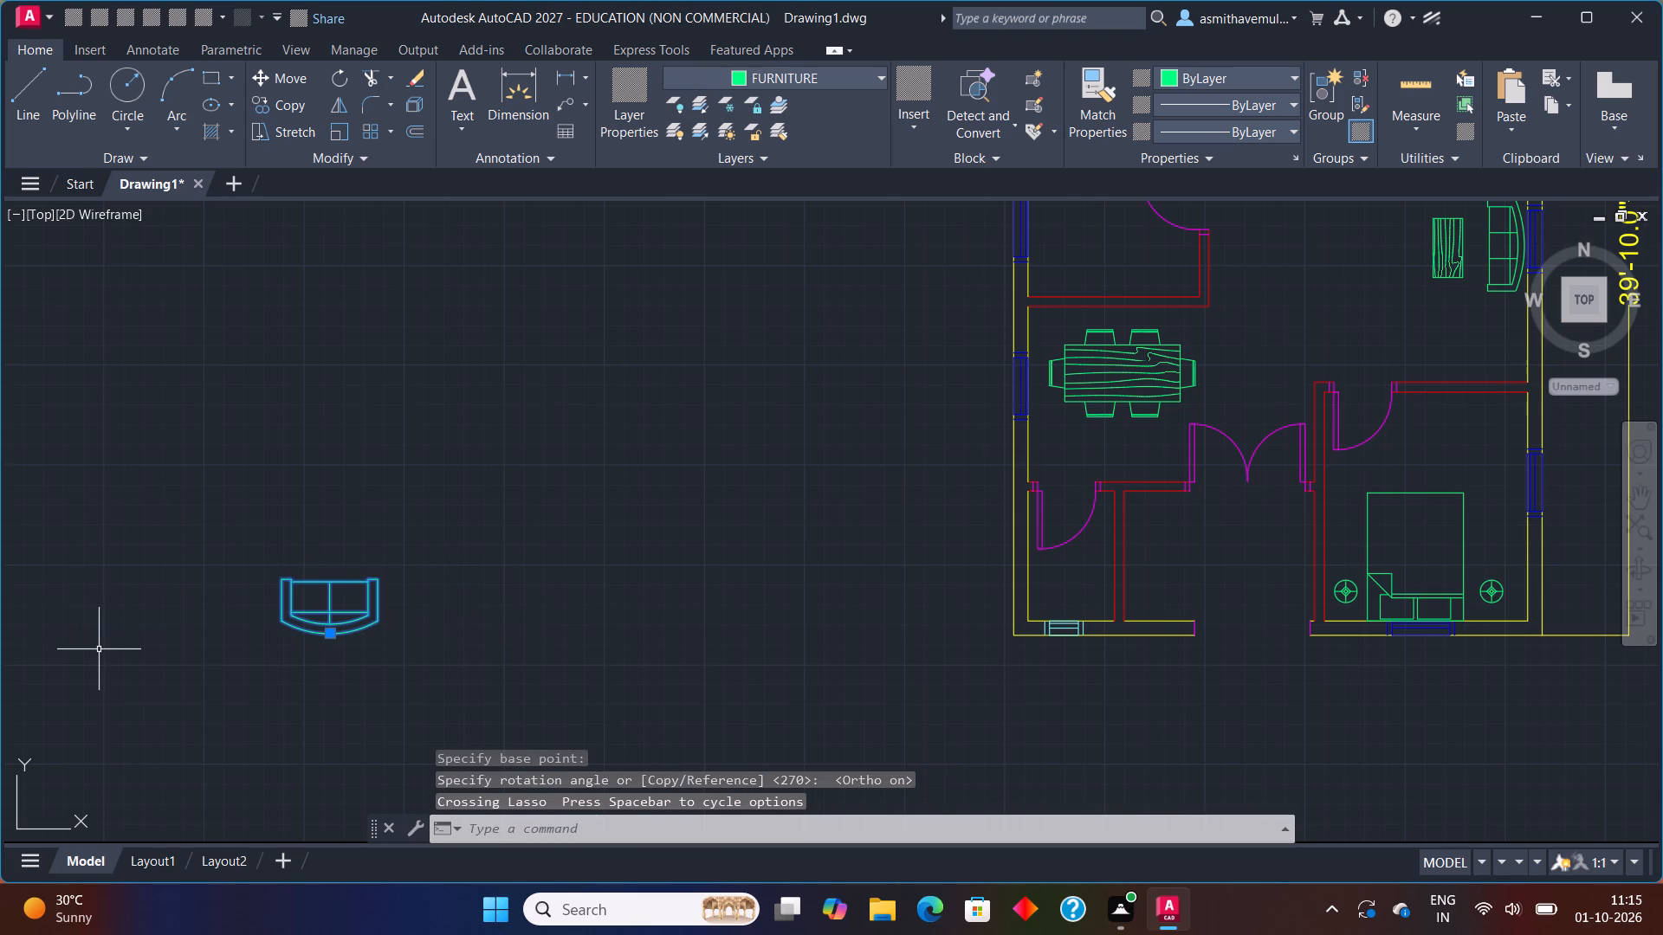
key("m")
key("Return")
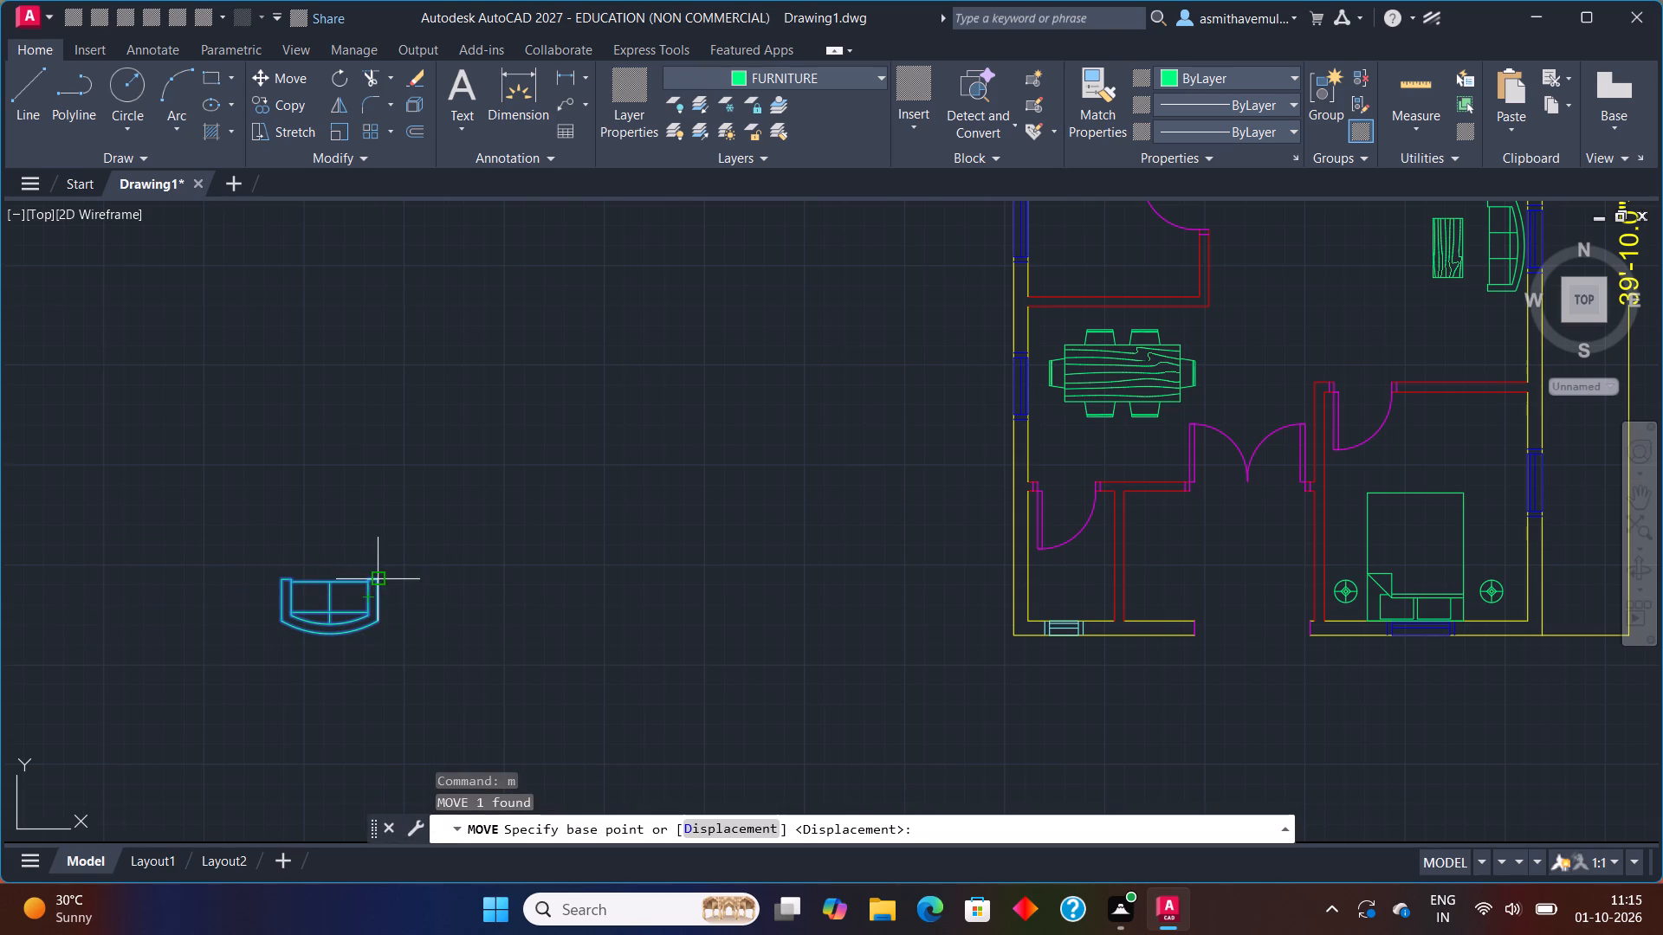
left_click(385, 582)
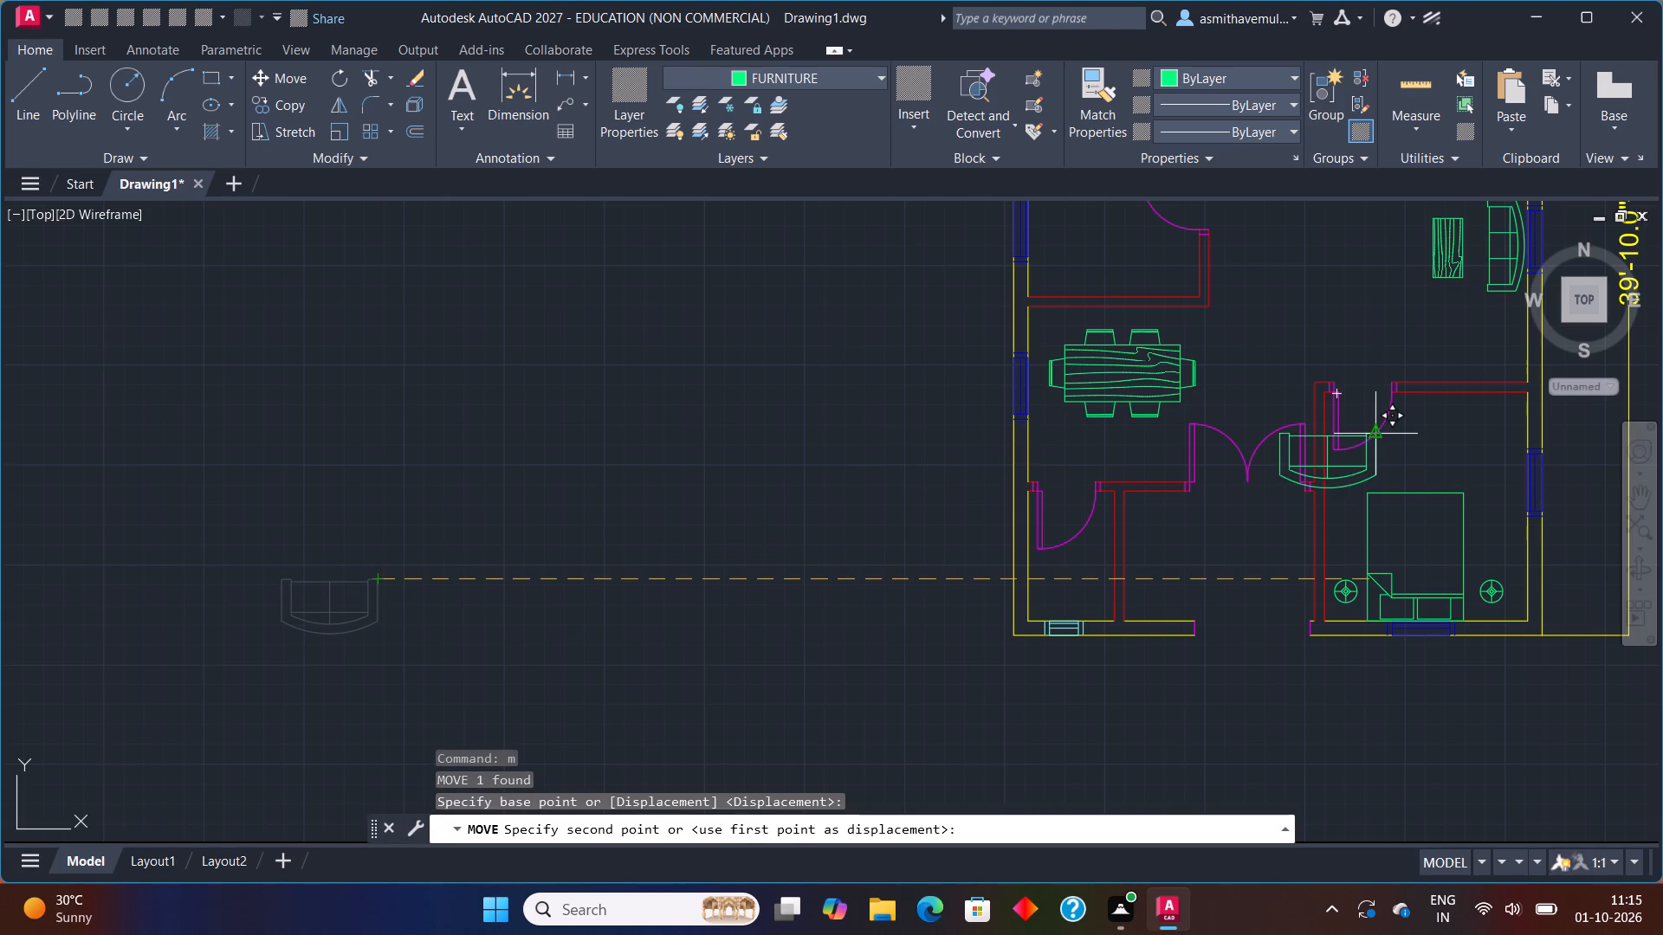
key("F8")
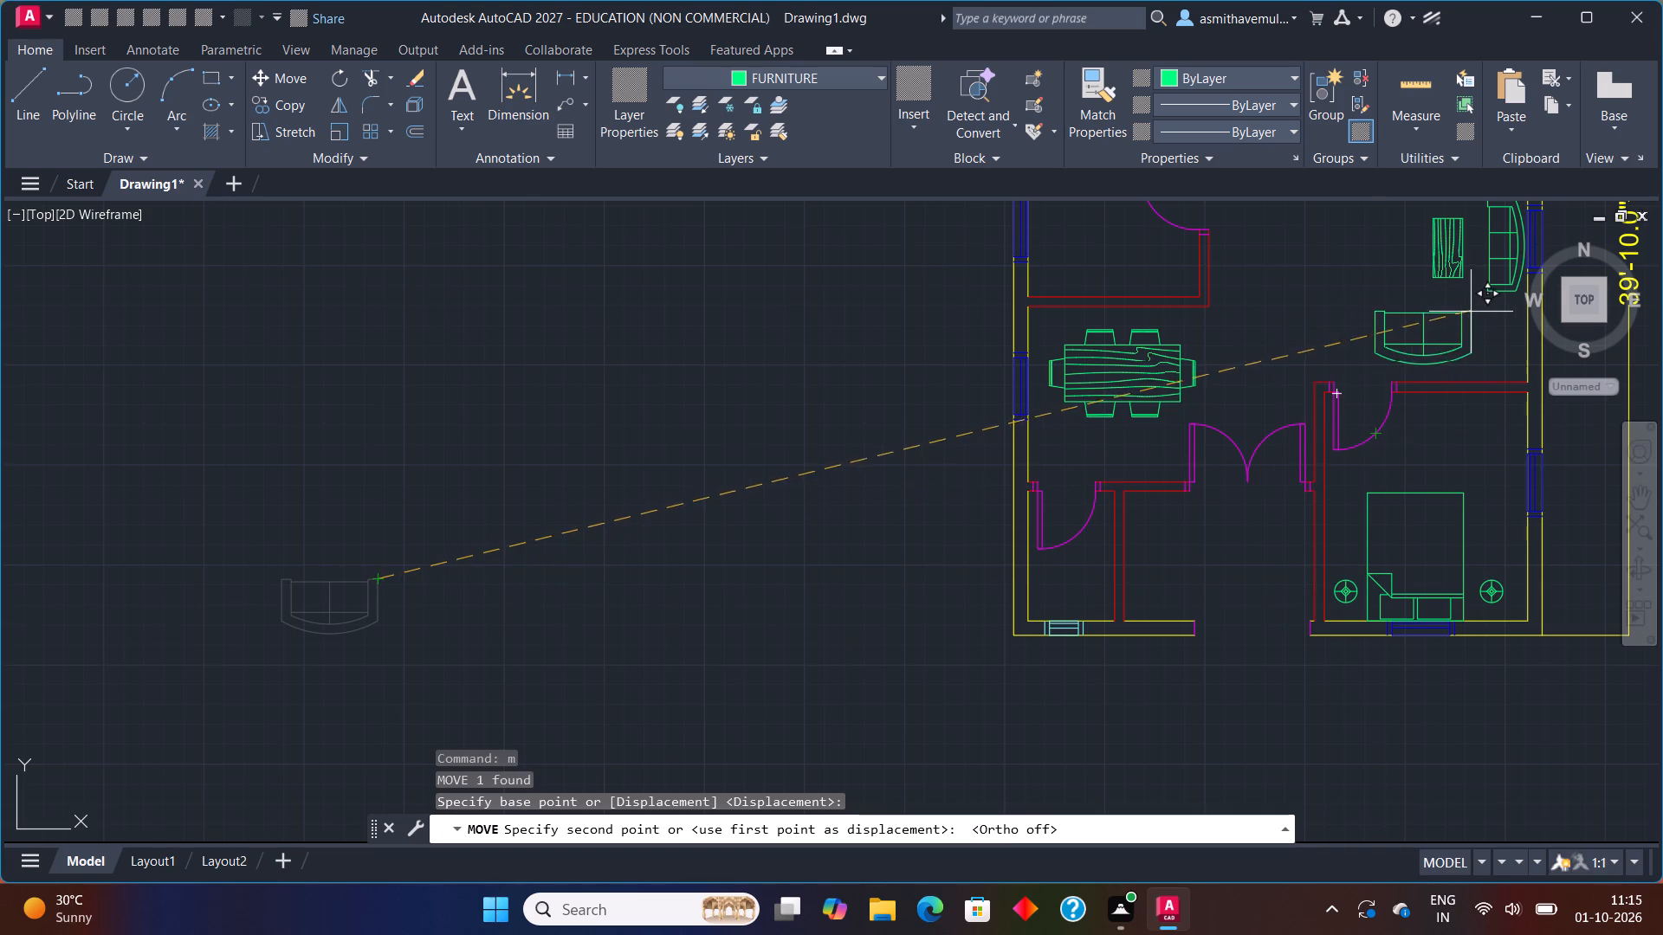
middle_click_drag(1472, 308, 1009, 424)
scroll(1007, 424, "up", 2)
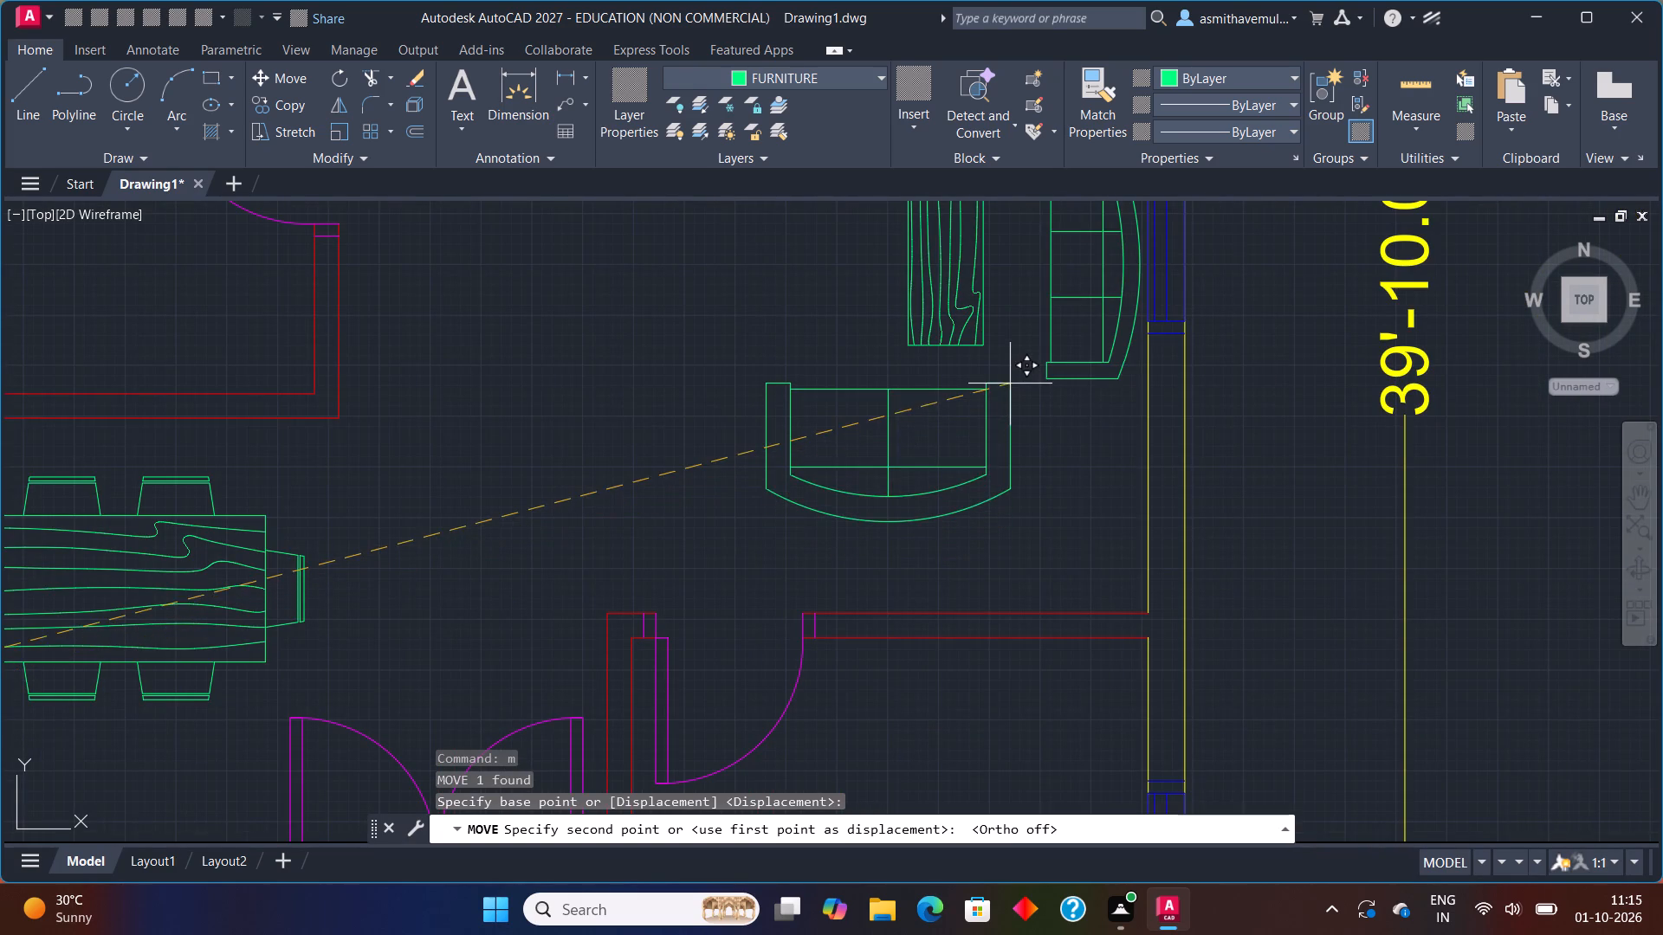
left_click(1032, 384)
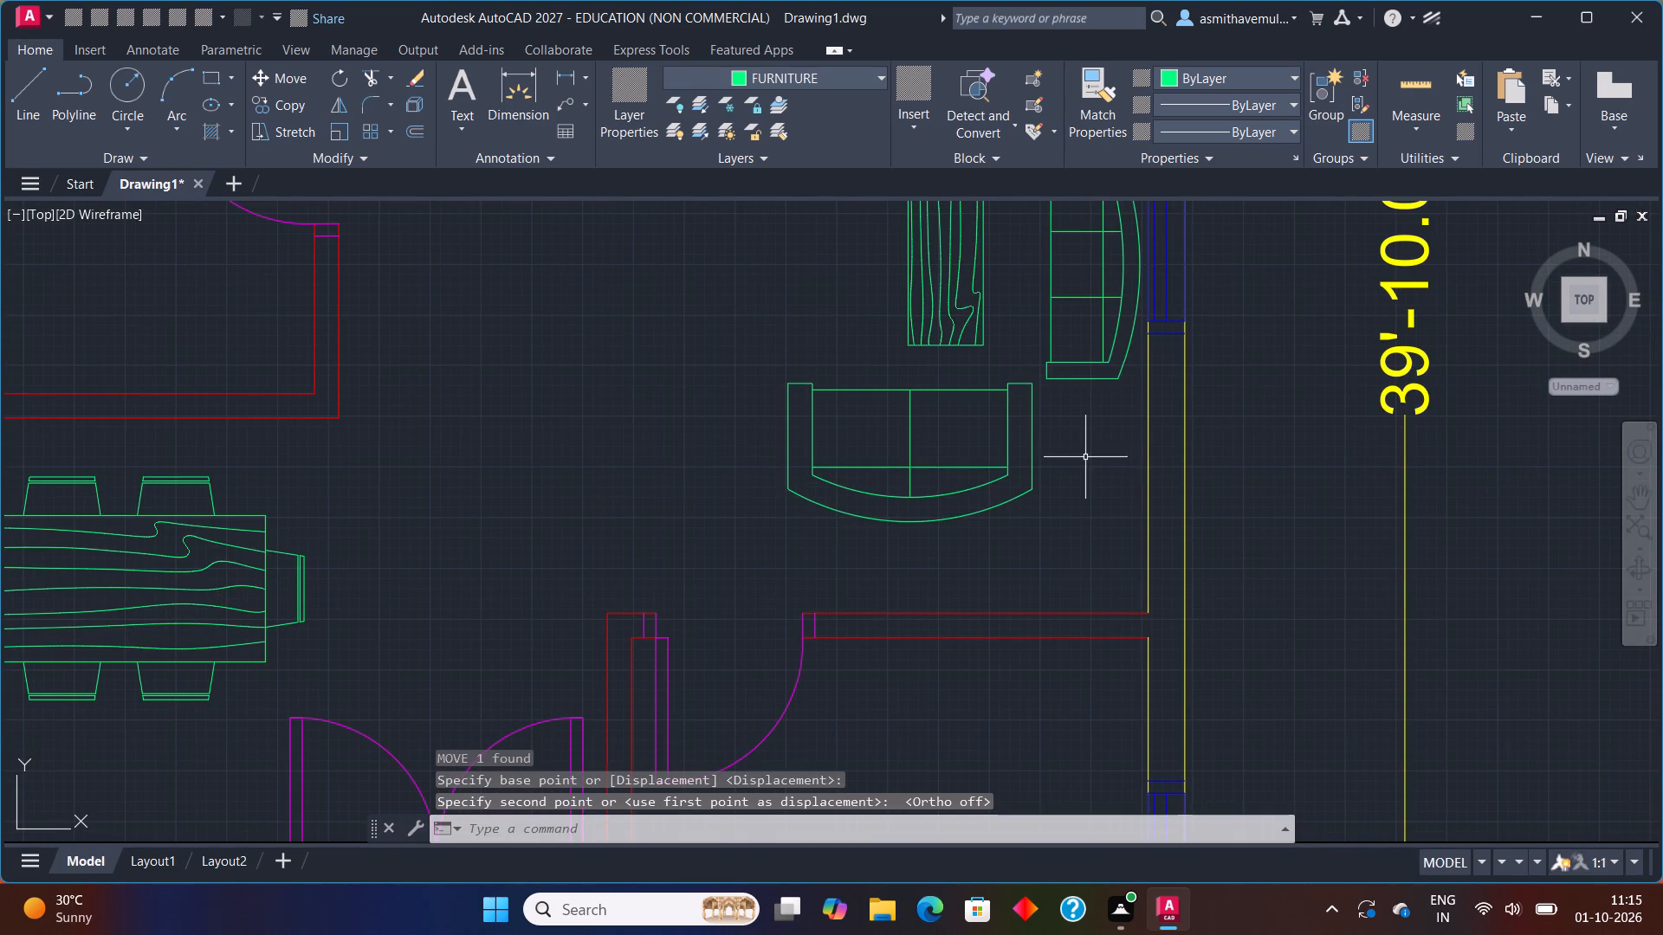
Scale the two-seat sofa down to about two-thirds of its size from its northwest corner.
left_click_drag(1084, 459, 678, 448)
key("s")
key("c")
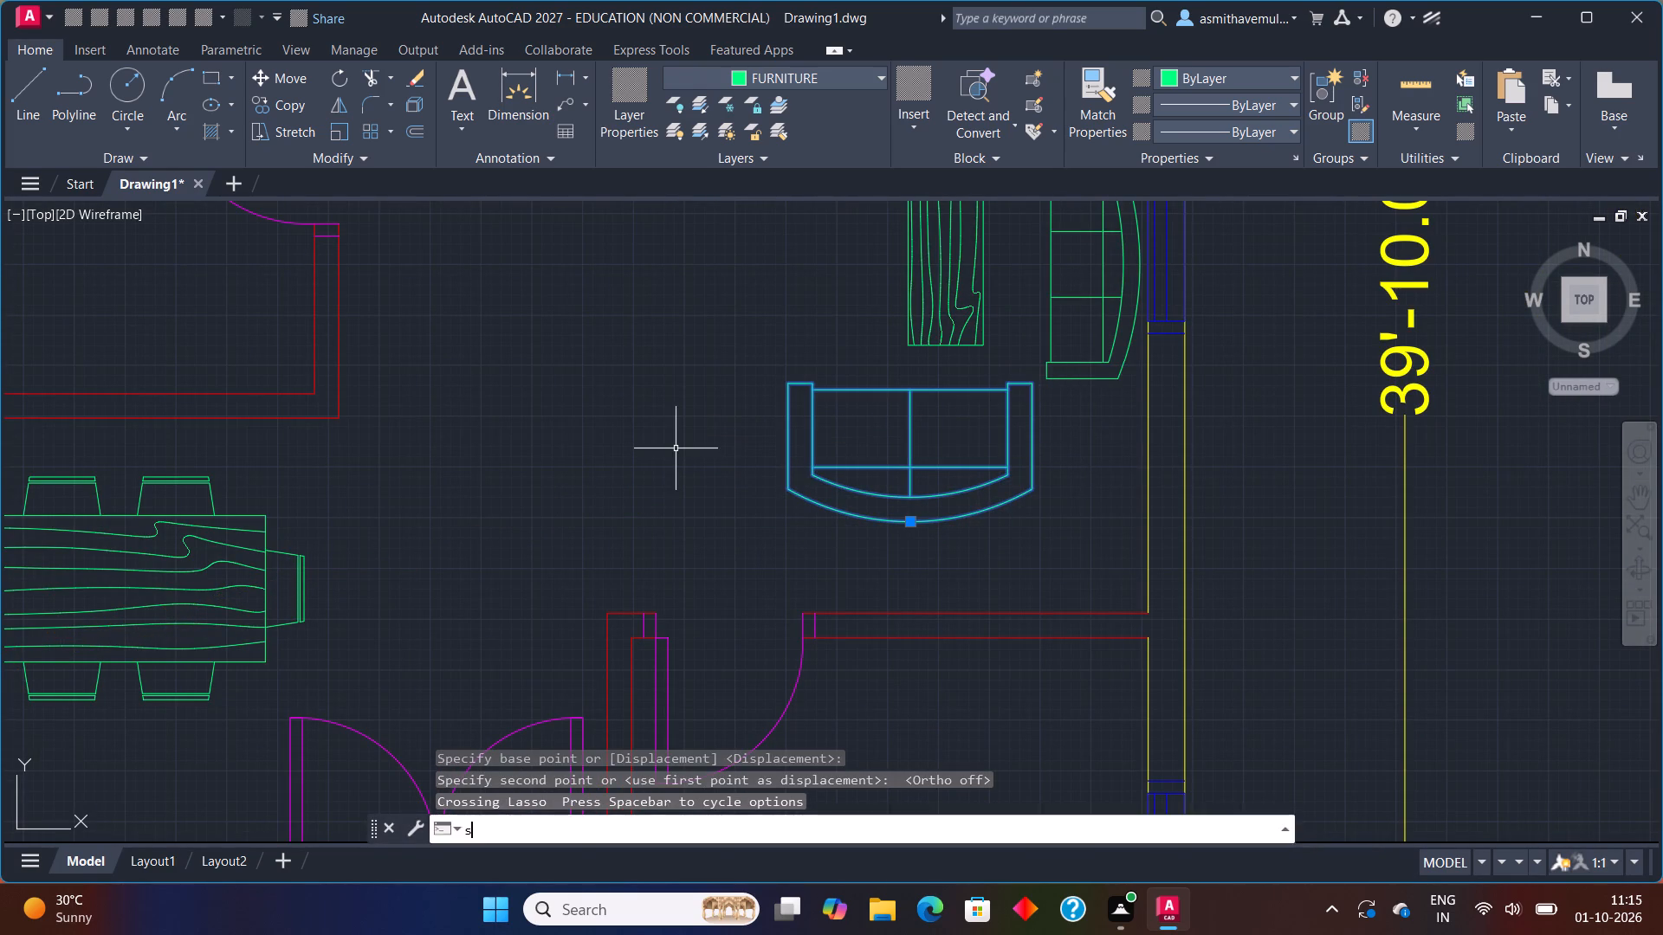
key("a")
key("l")
key("e")
key("Return")
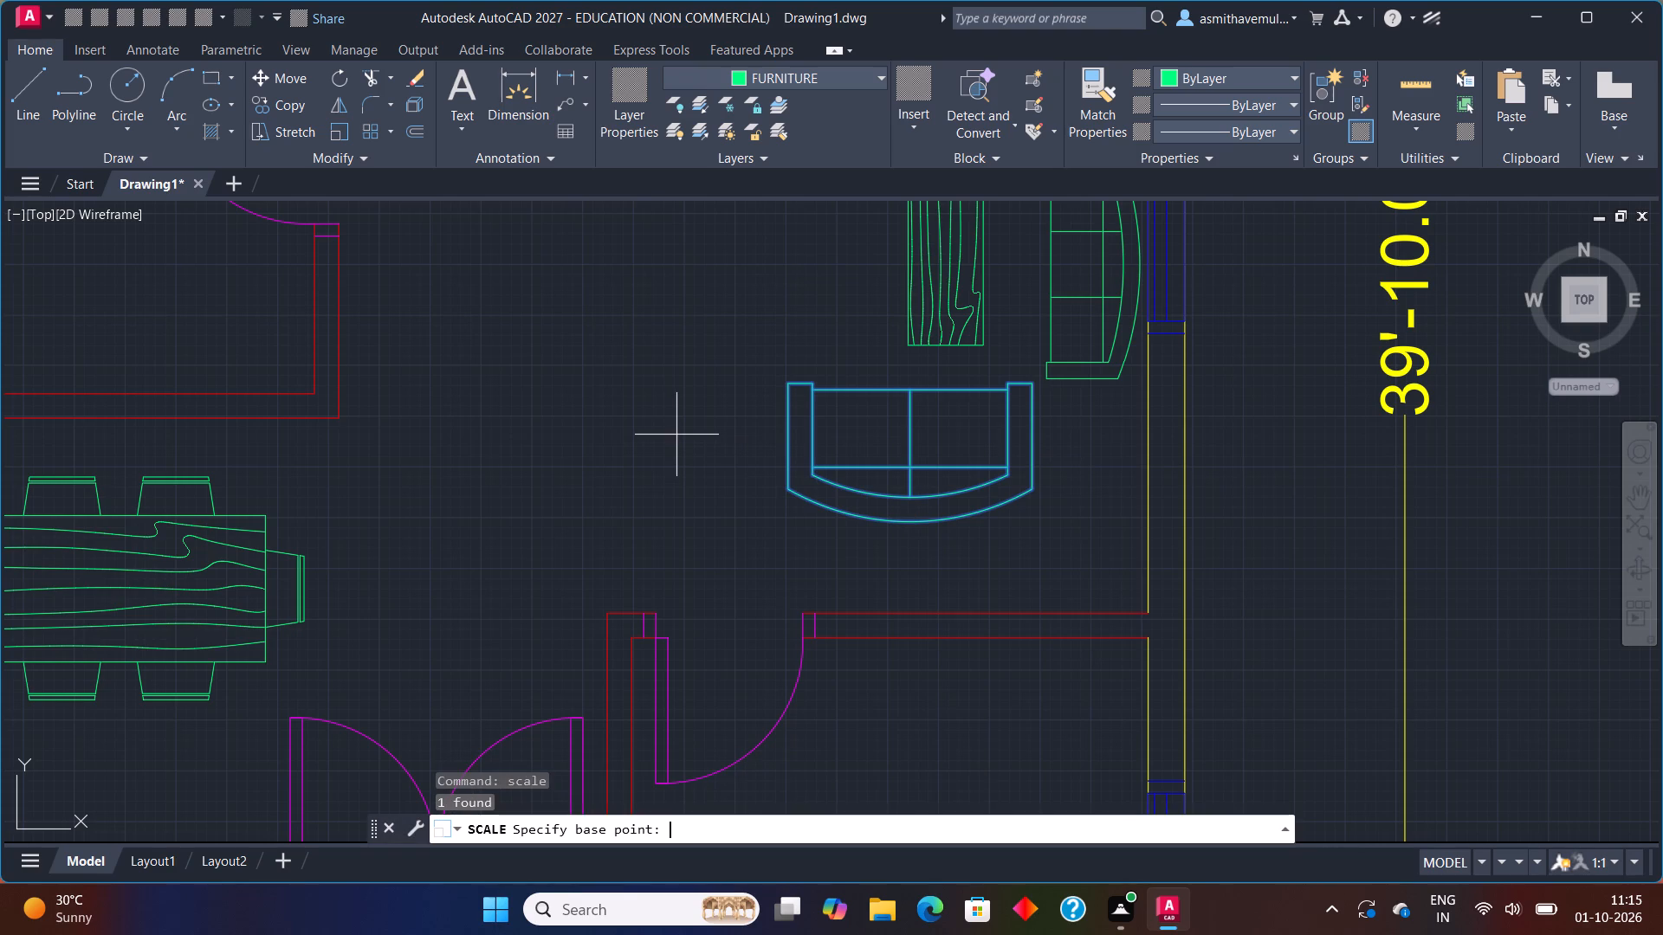
left_click(787, 386)
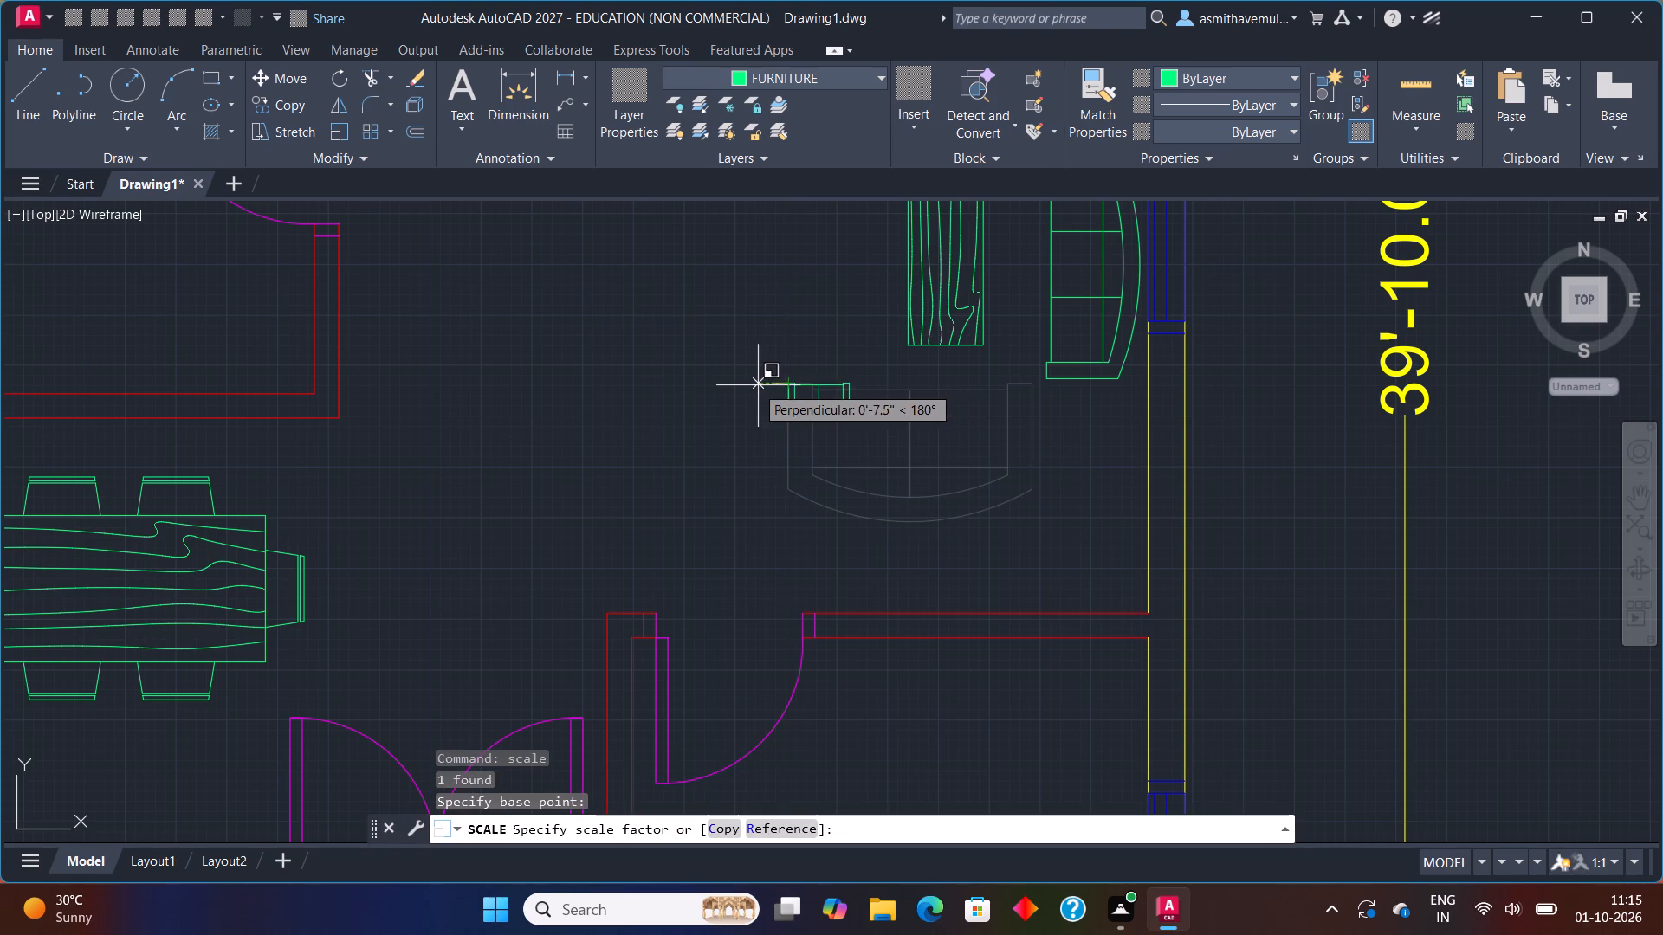
left_click(704, 392)
Move the two-seat sofa about 1 foot east from its northeast corner, below the wooden table.
left_click_drag(1006, 420, 918, 418)
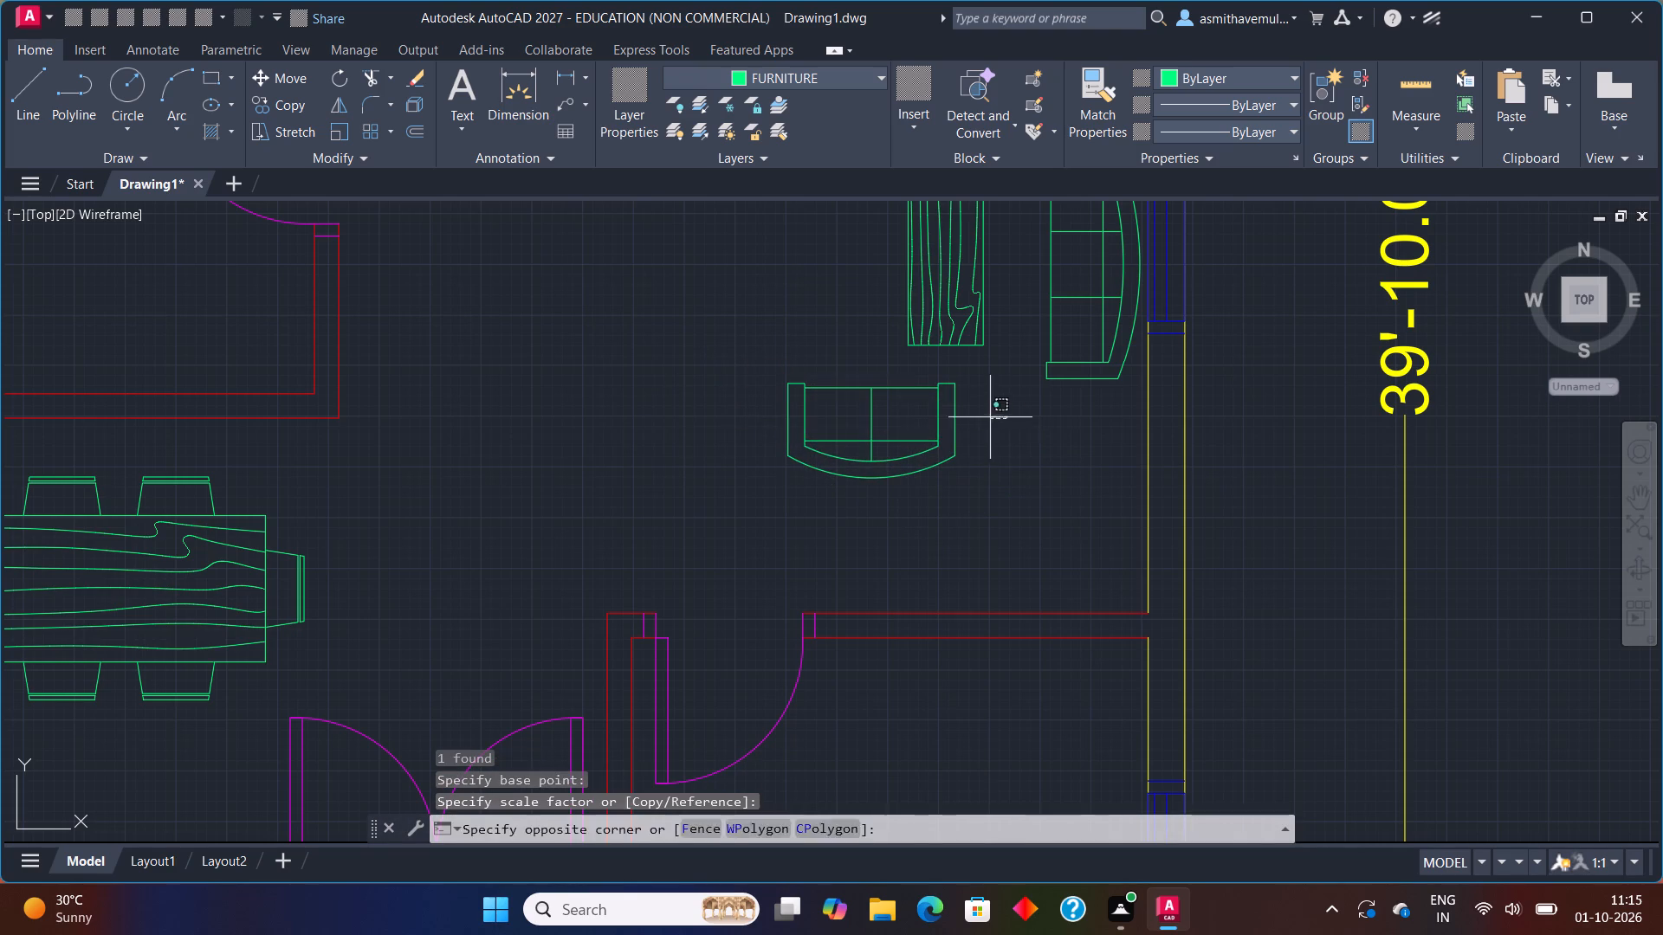
left_click_drag(918, 418, 614, 455)
key("m")
key("Return")
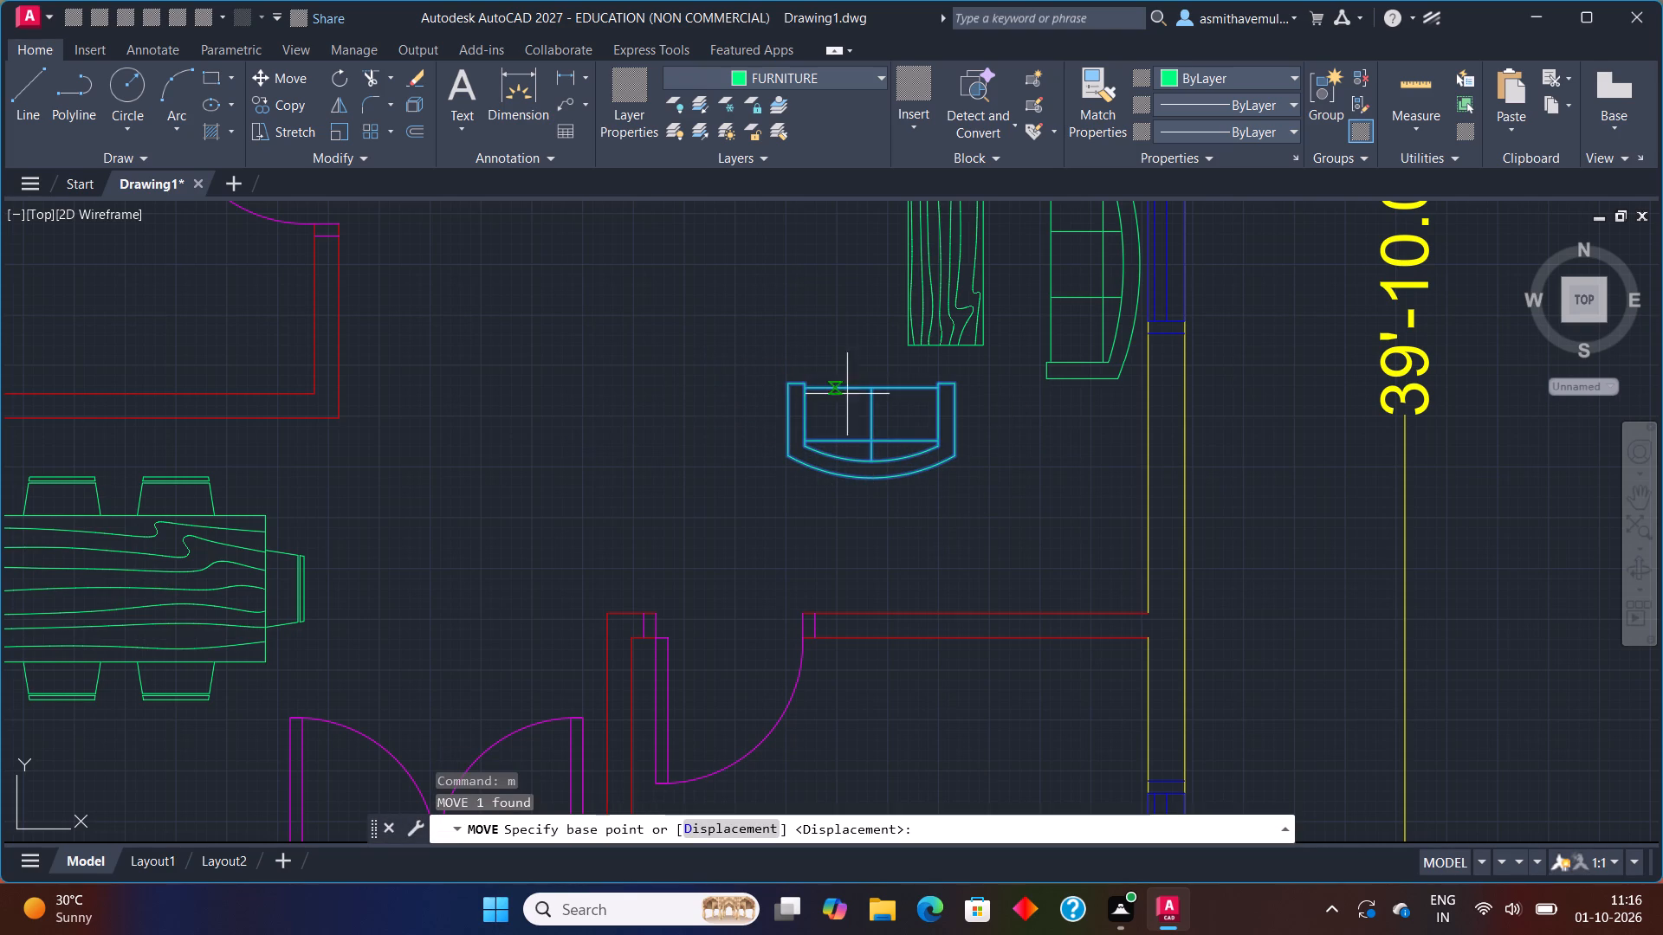
left_click(957, 392)
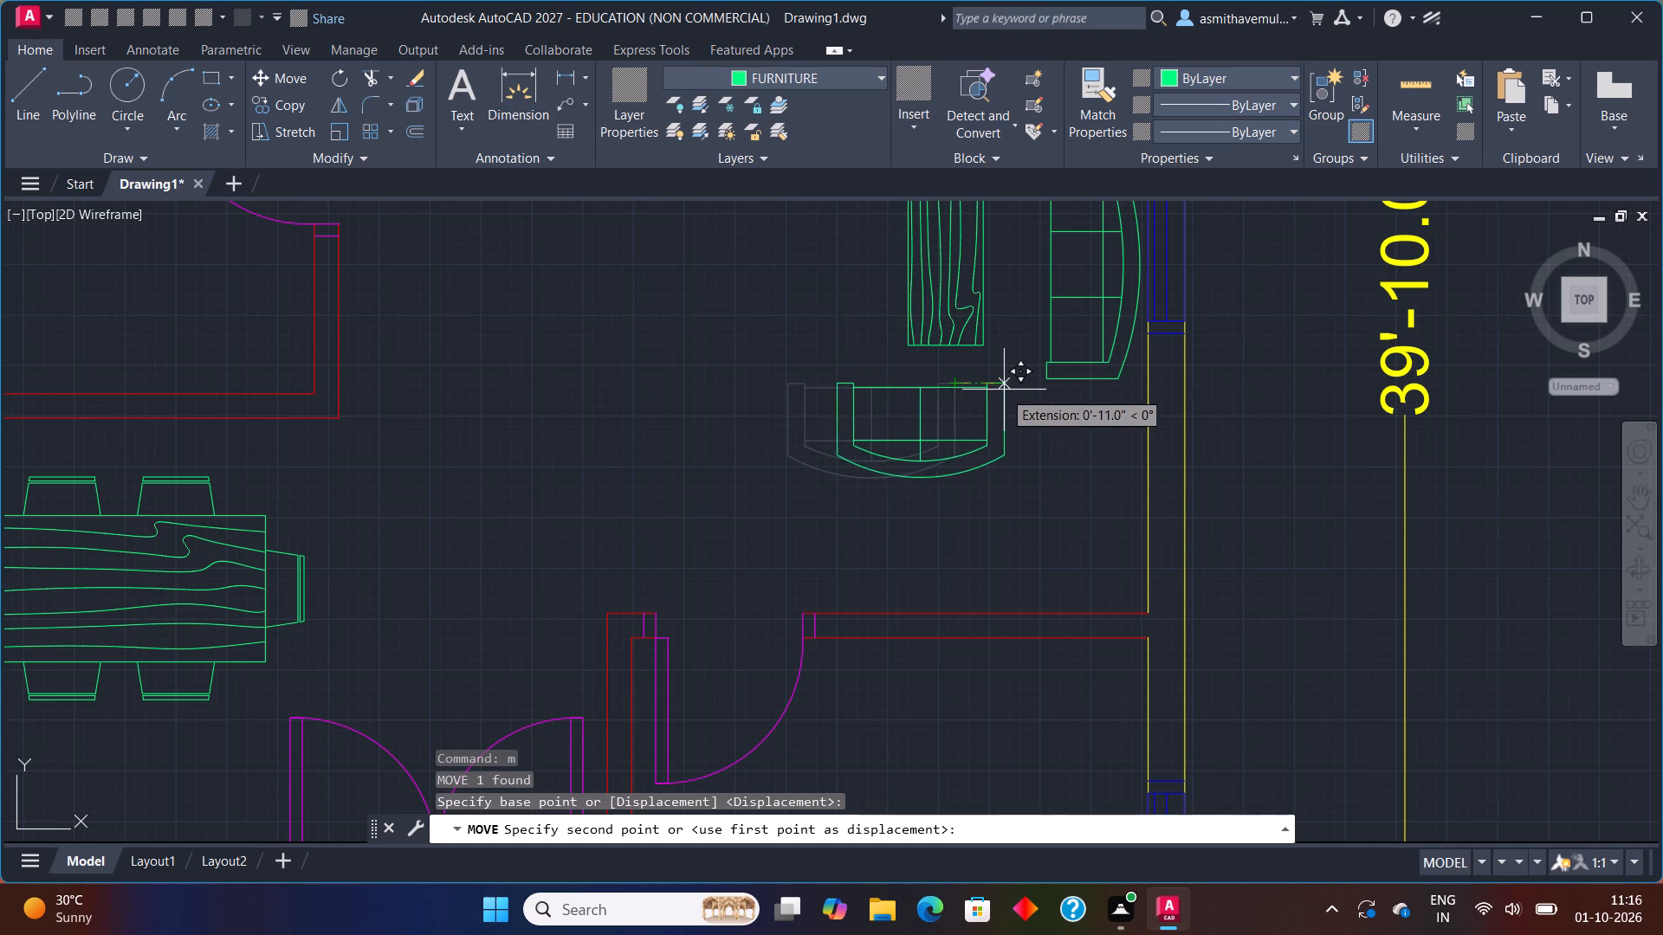
left_click(1015, 390)
Scale the wooden table up to about 1.4 times its size from its southwest corner.
scroll(1110, 490, "down", 1)
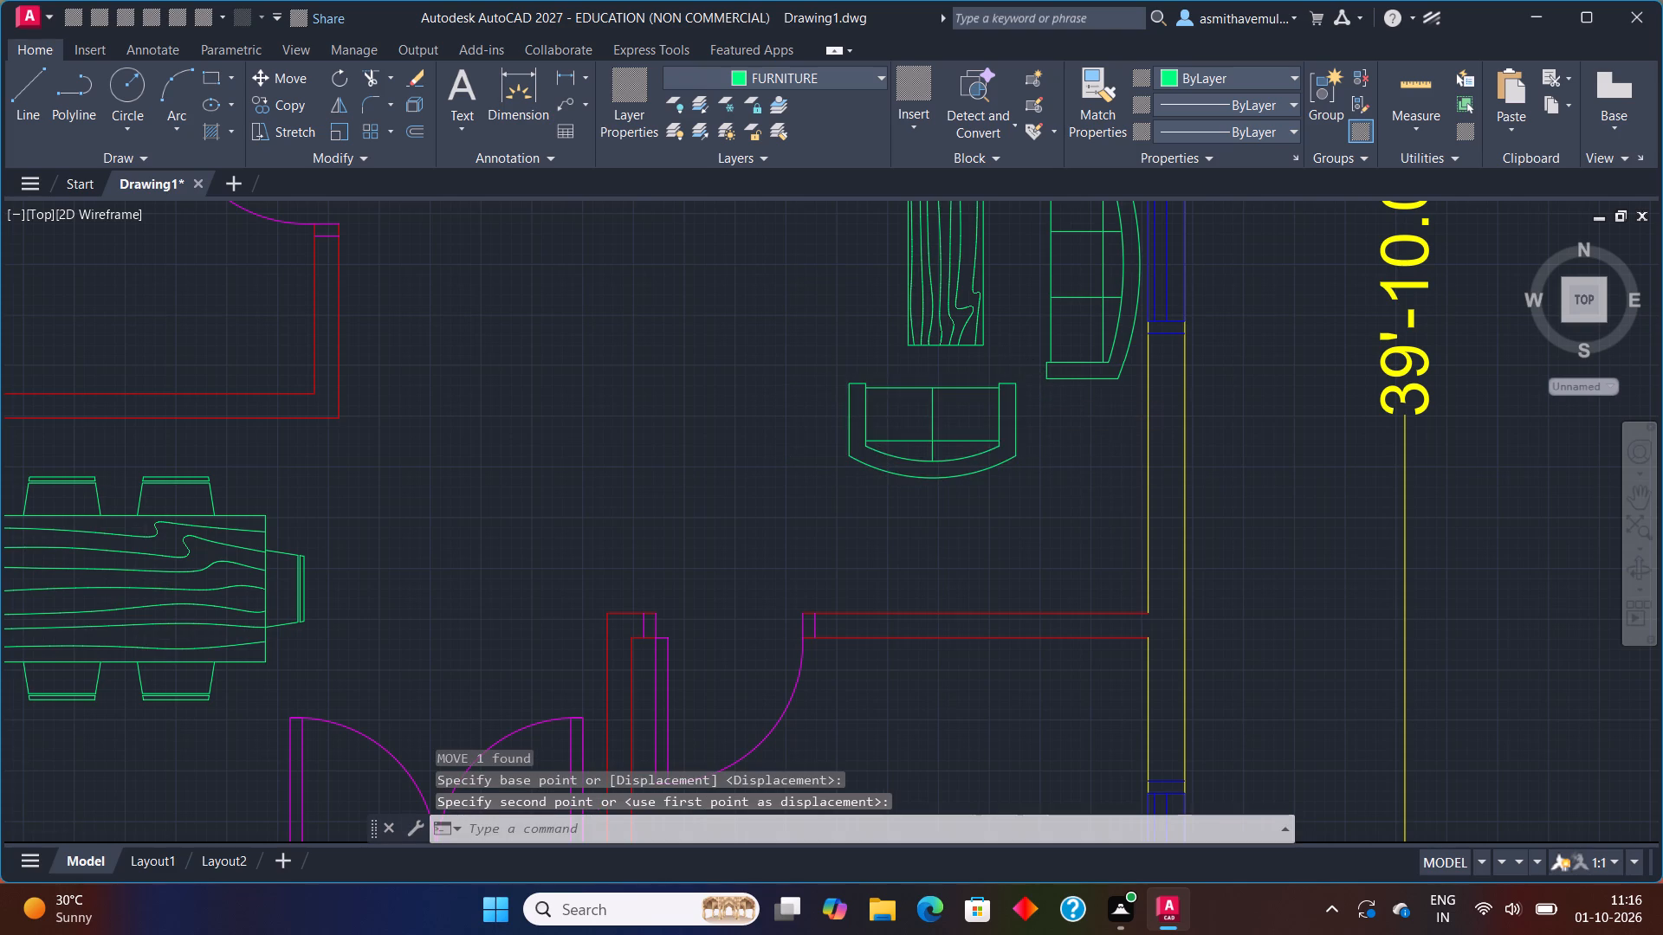
left_click_drag(1052, 374, 823, 358)
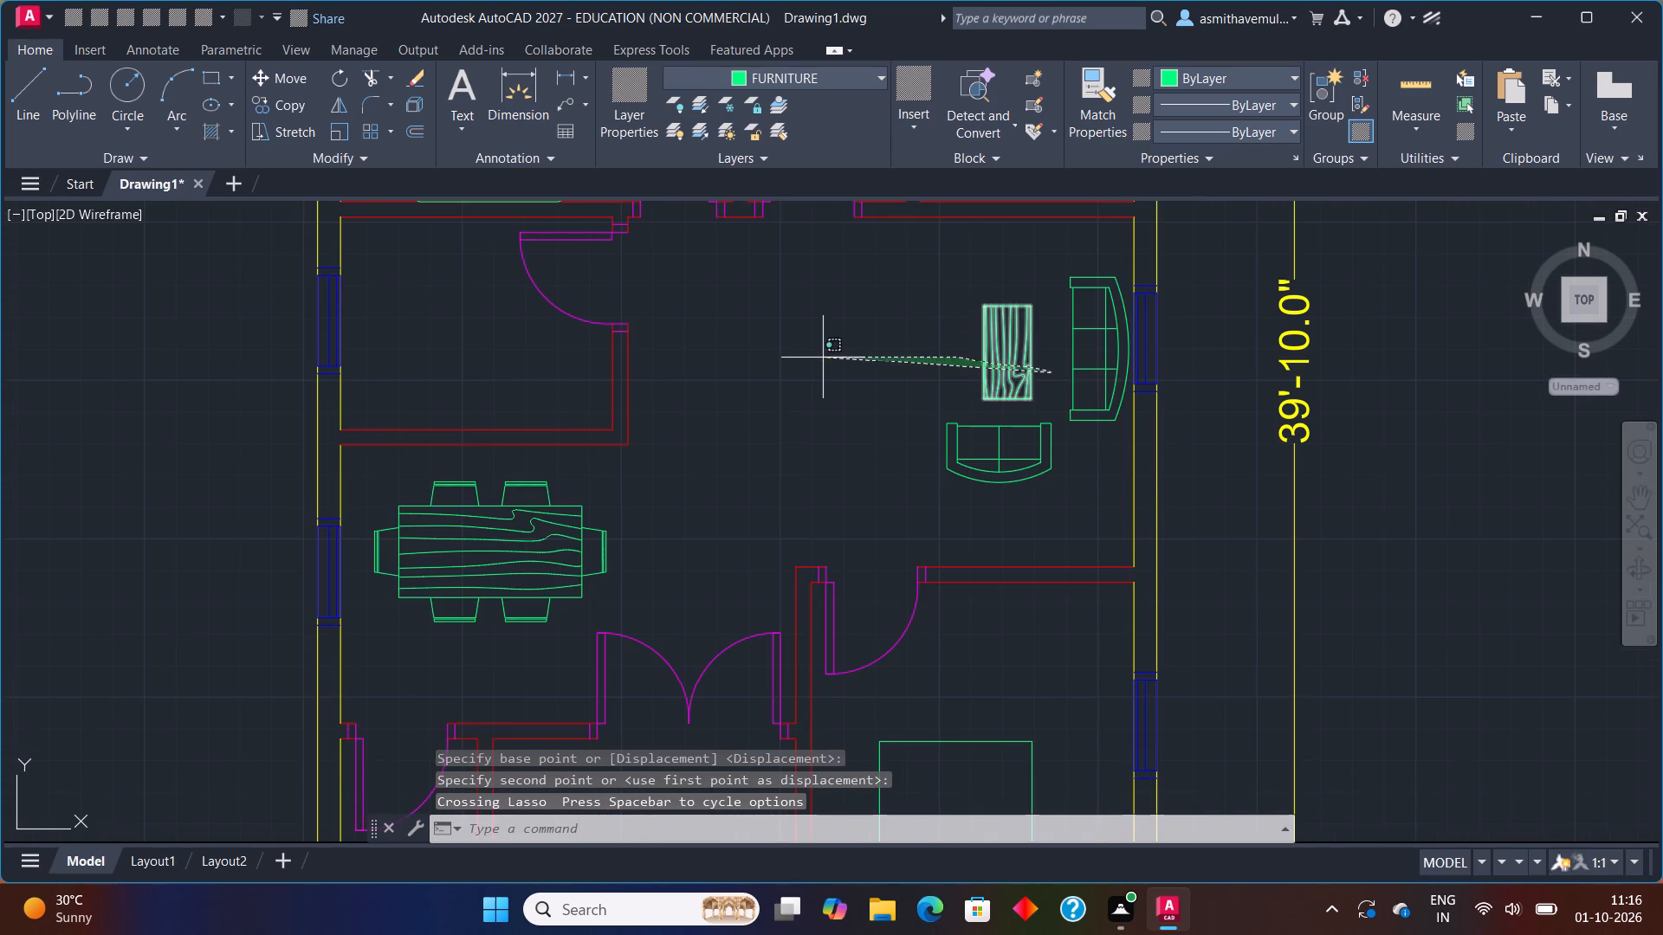
type("sca")
type("le")
key("Return")
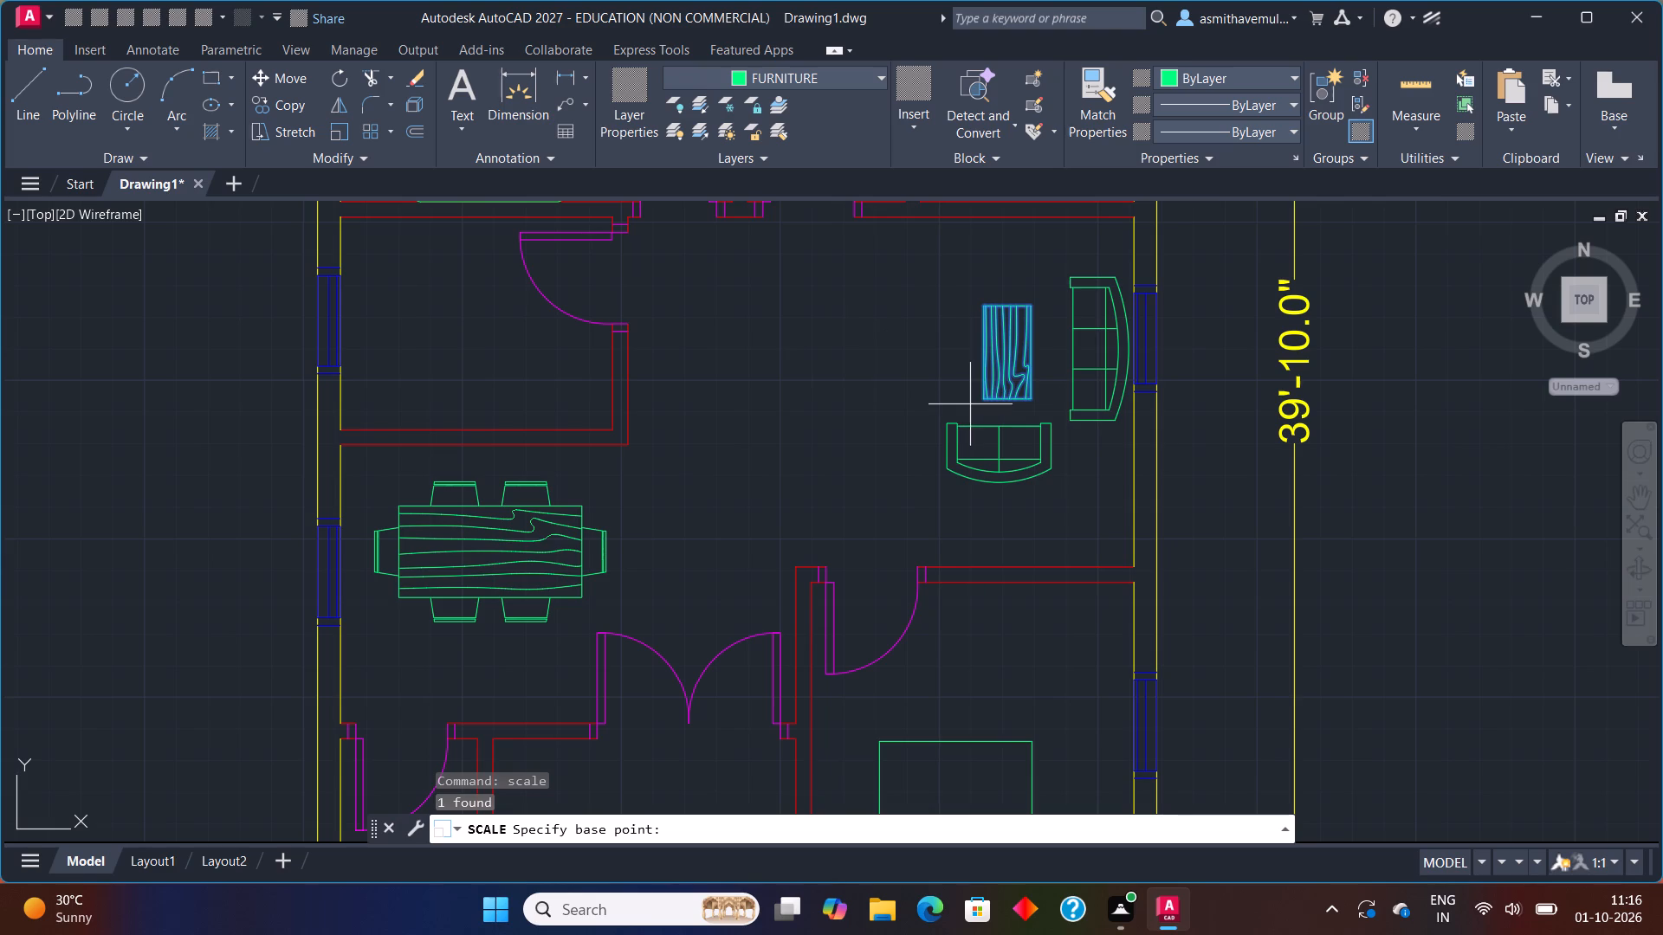
left_click(982, 397)
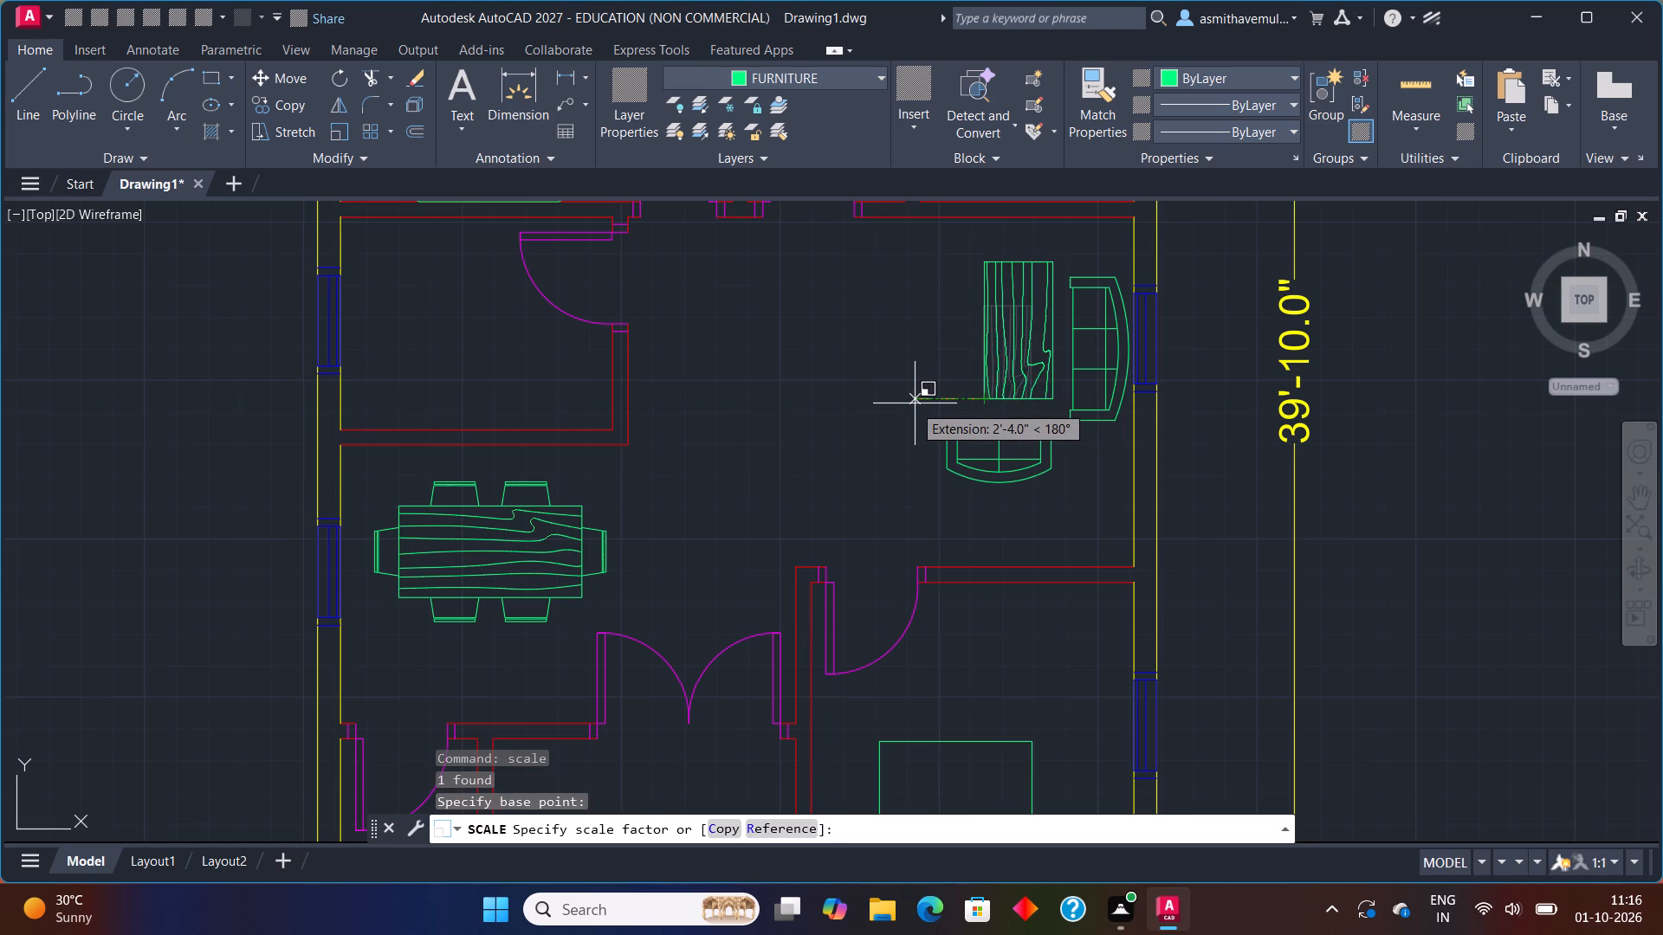
left_click(916, 403)
Move the wooden table slightly west, away from the three-seat sofa, using its southwest corner as base point.
left_click(1045, 361)
key("m")
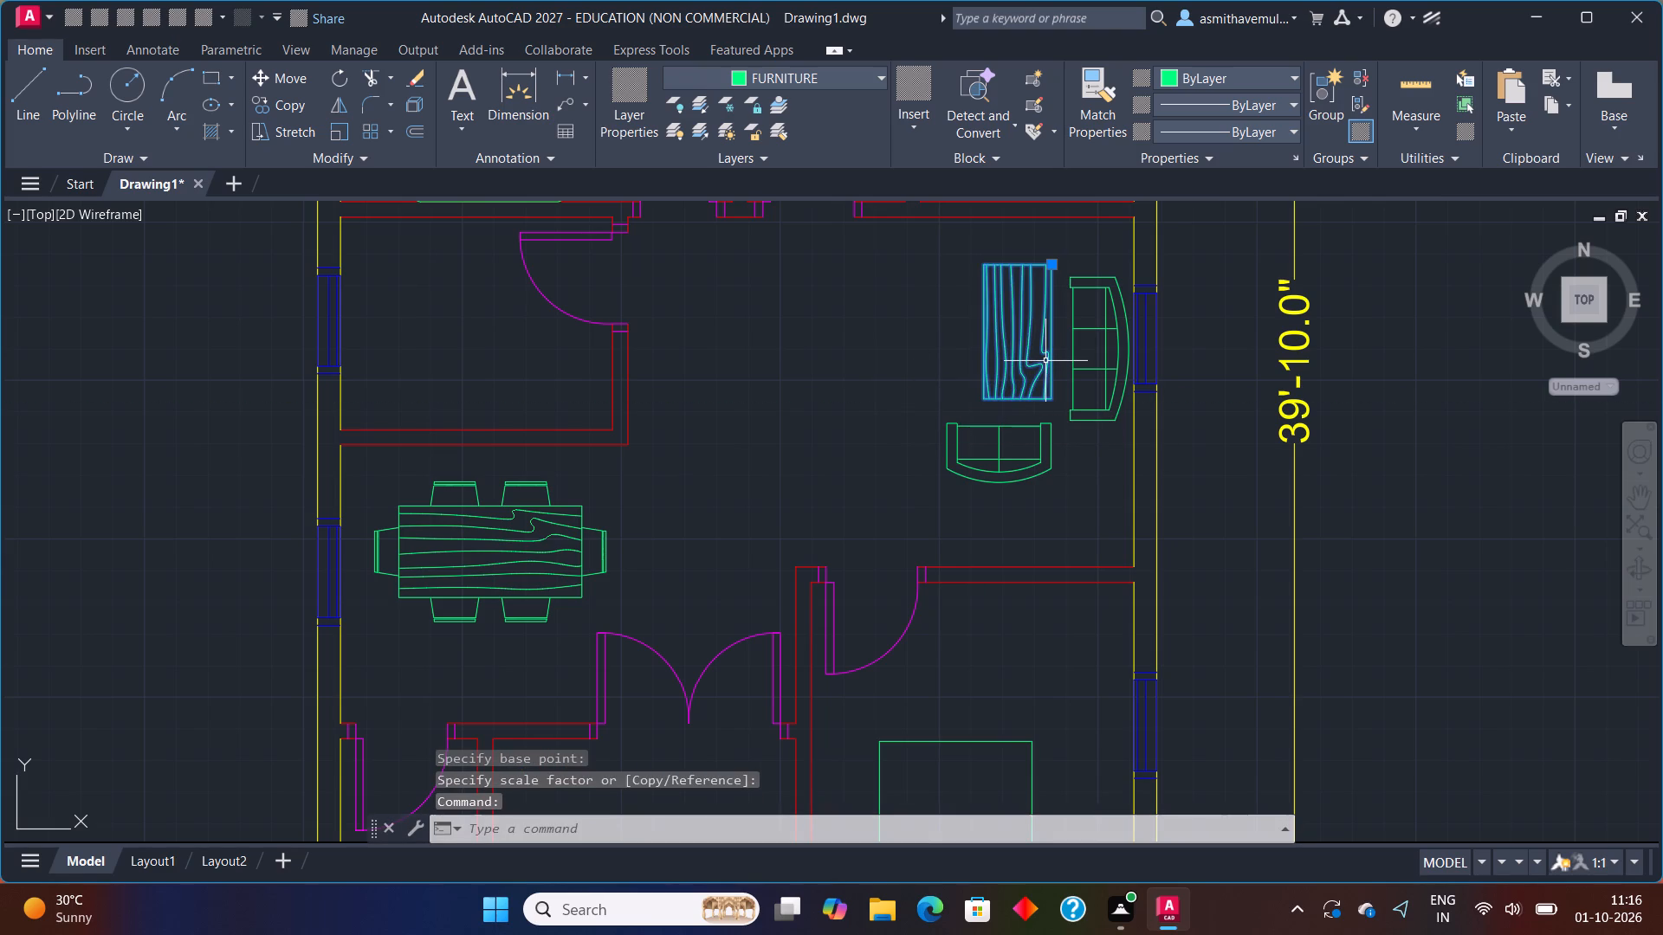
key("Return")
left_click(988, 394)
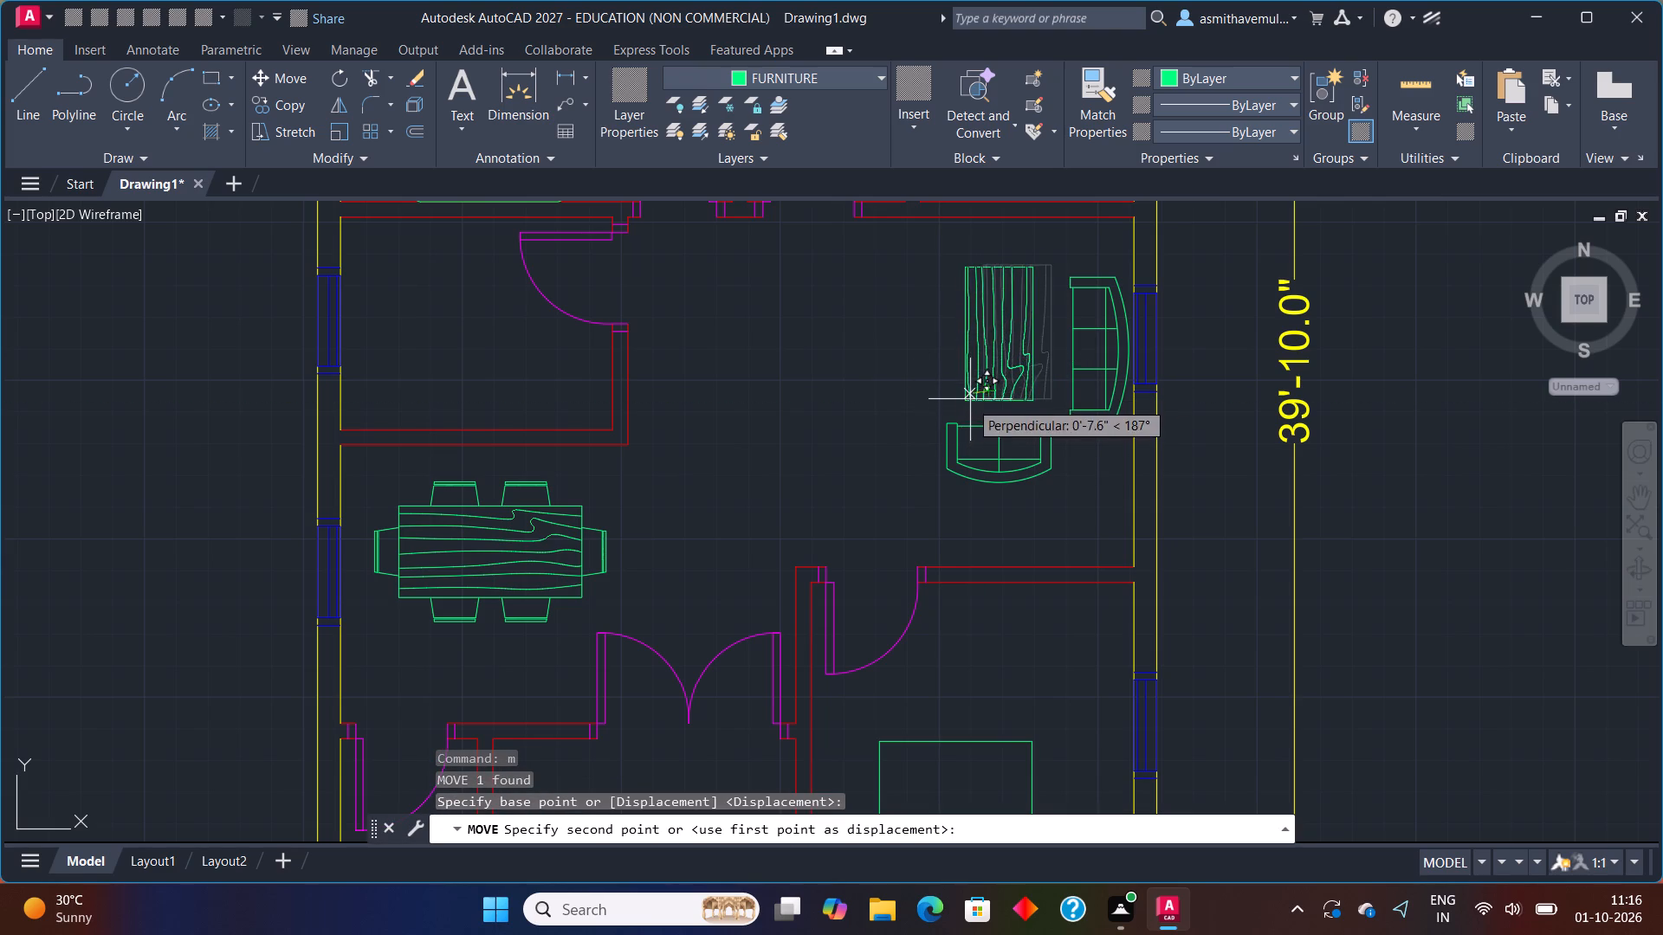
left_click(969, 400)
Scale the wooden table down to about three-quarters of its size from its southwest corner.
left_click_drag(1035, 360, 935, 377)
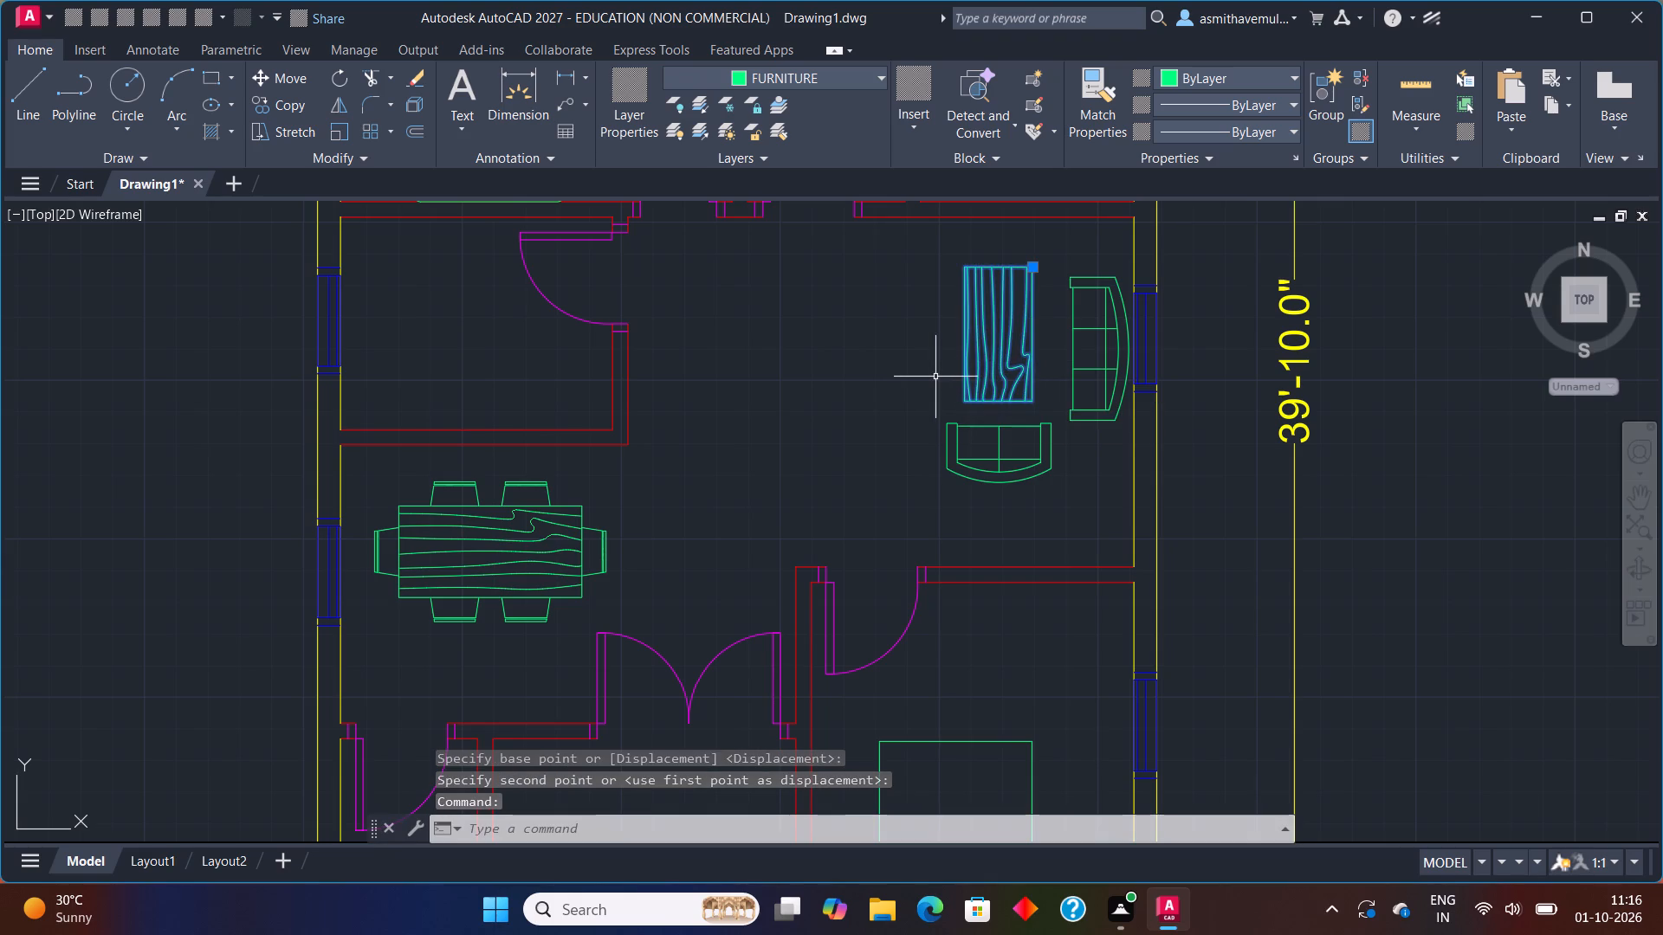
type("sca")
key("l")
key("e")
key("Return")
left_click(959, 396)
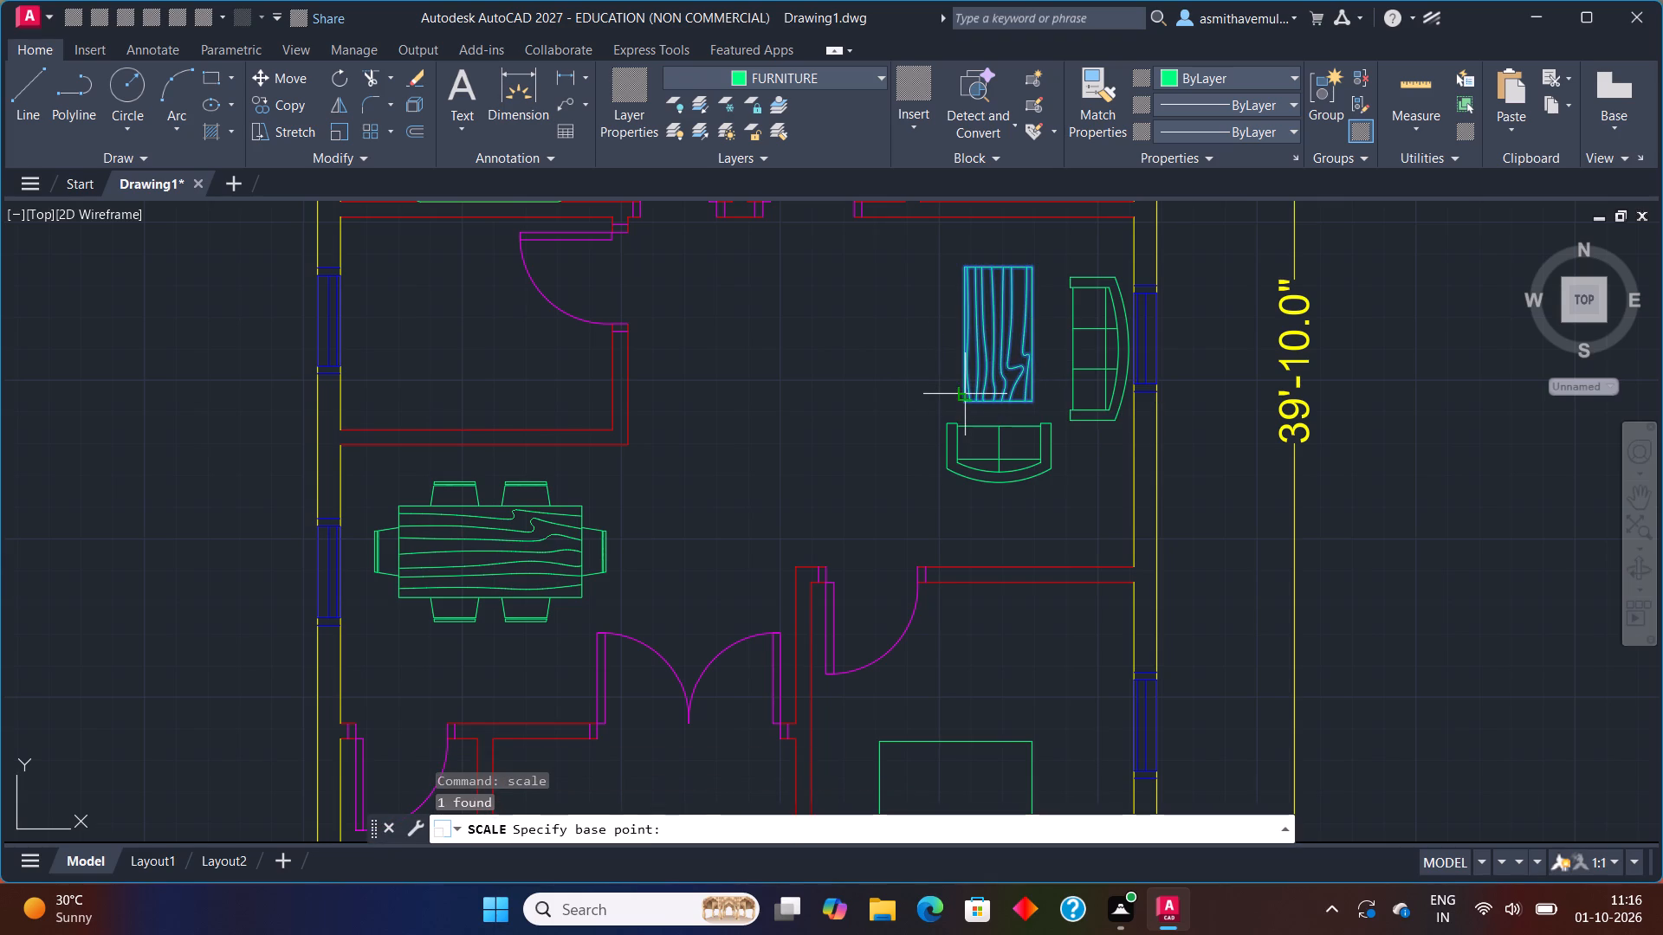
left_click(921, 420)
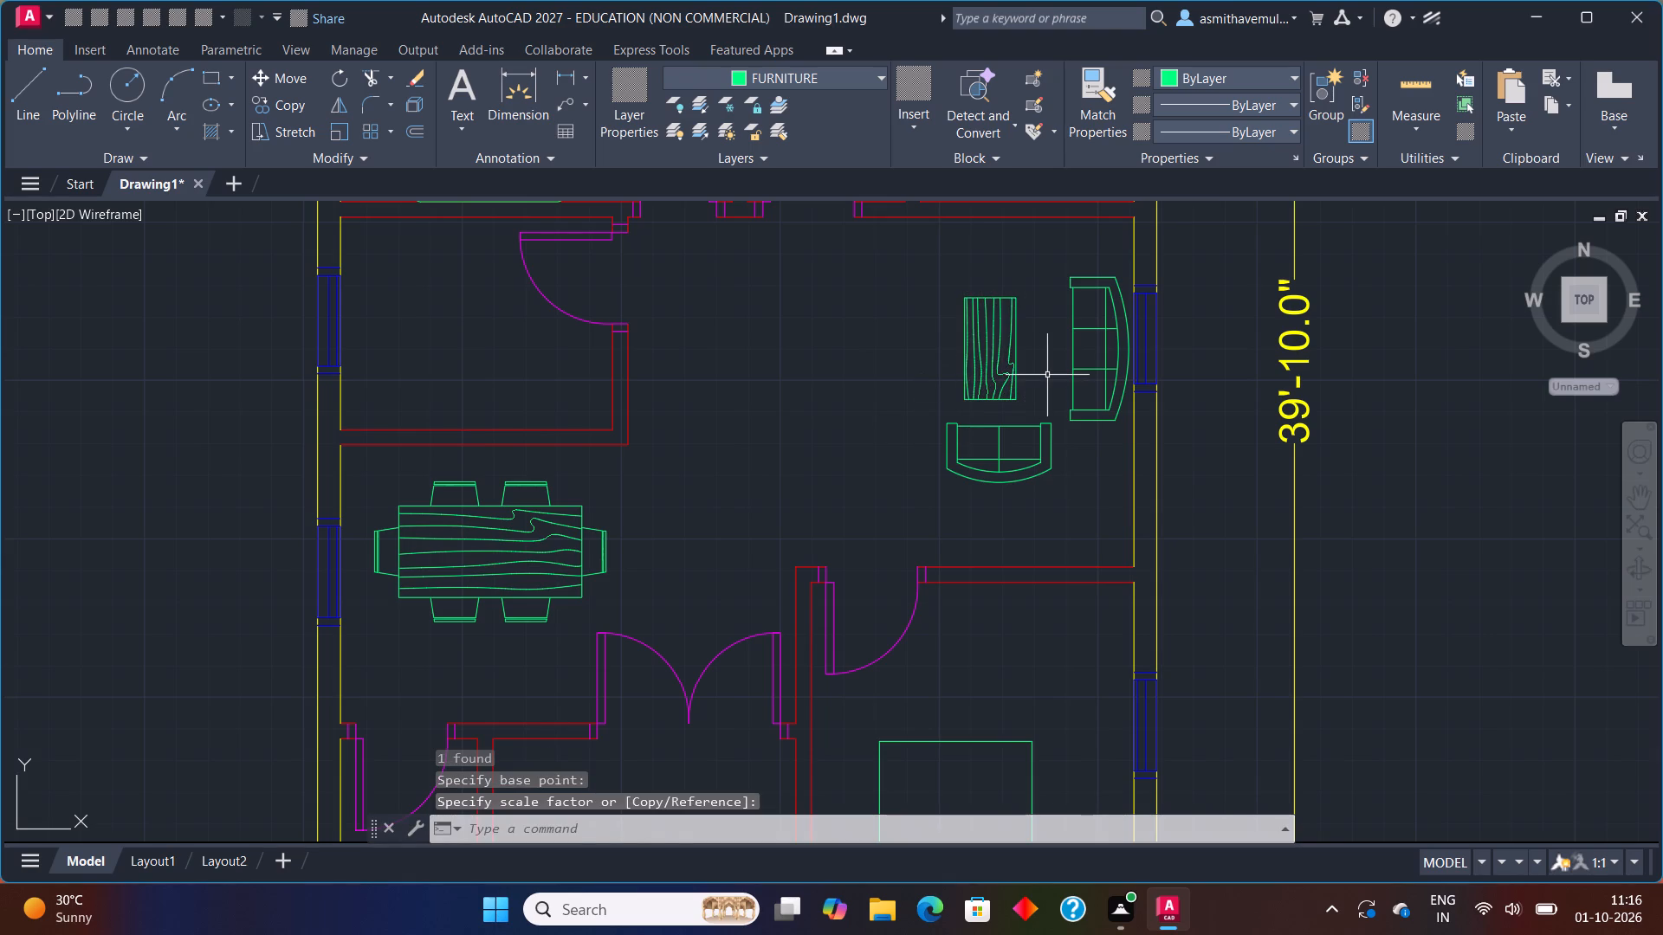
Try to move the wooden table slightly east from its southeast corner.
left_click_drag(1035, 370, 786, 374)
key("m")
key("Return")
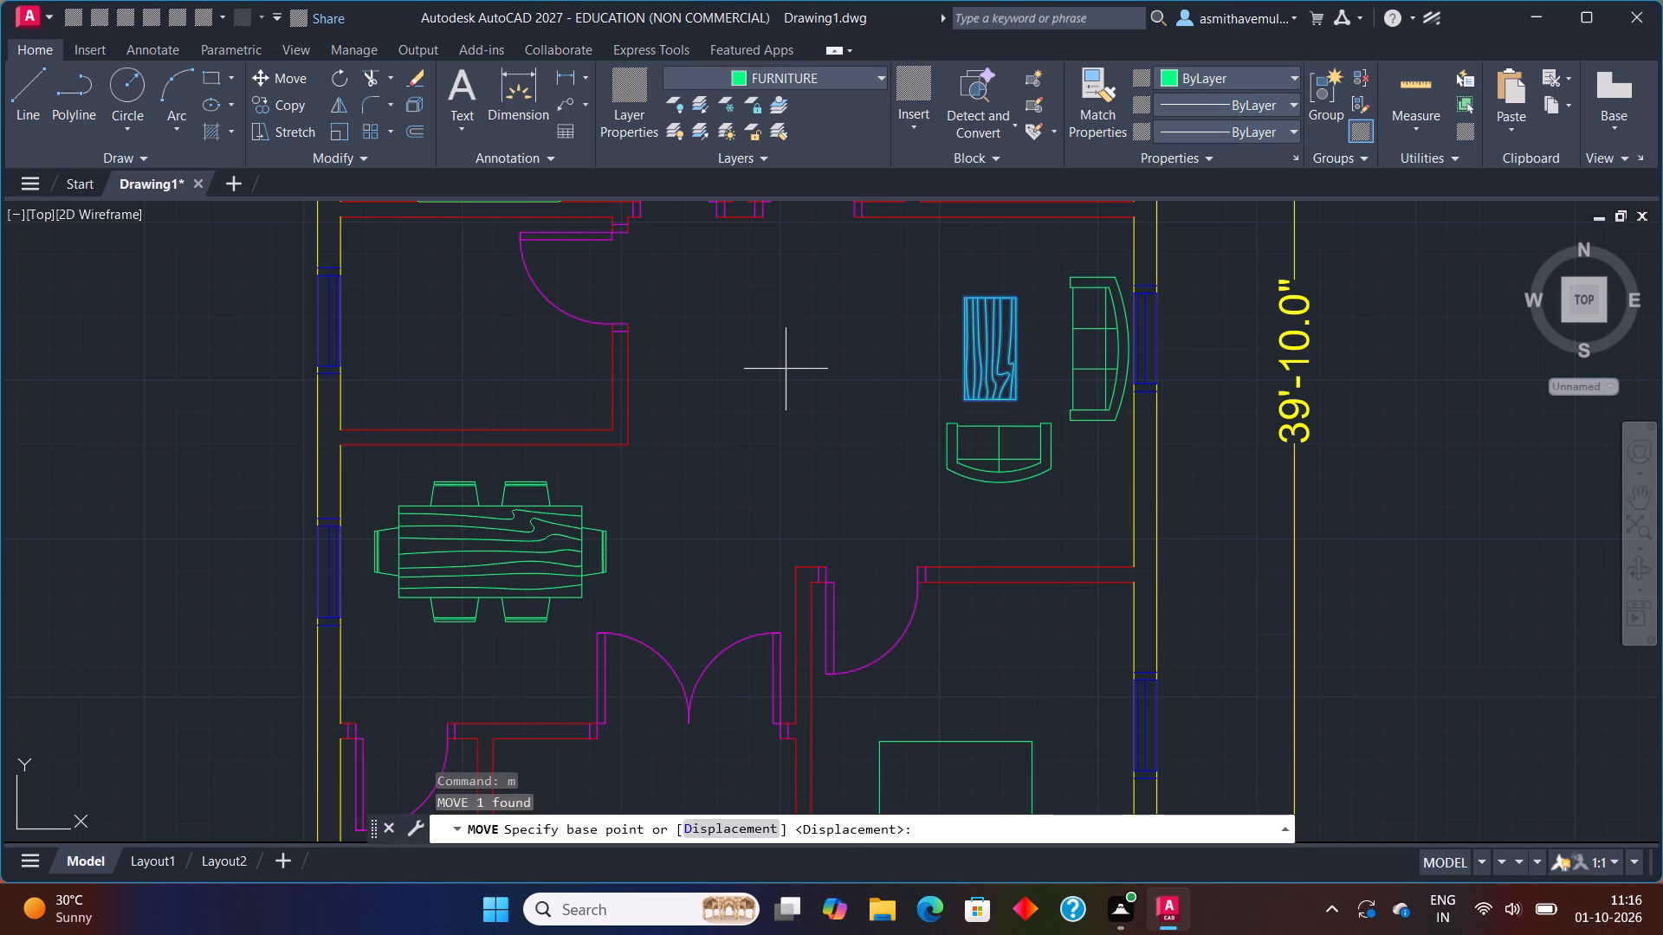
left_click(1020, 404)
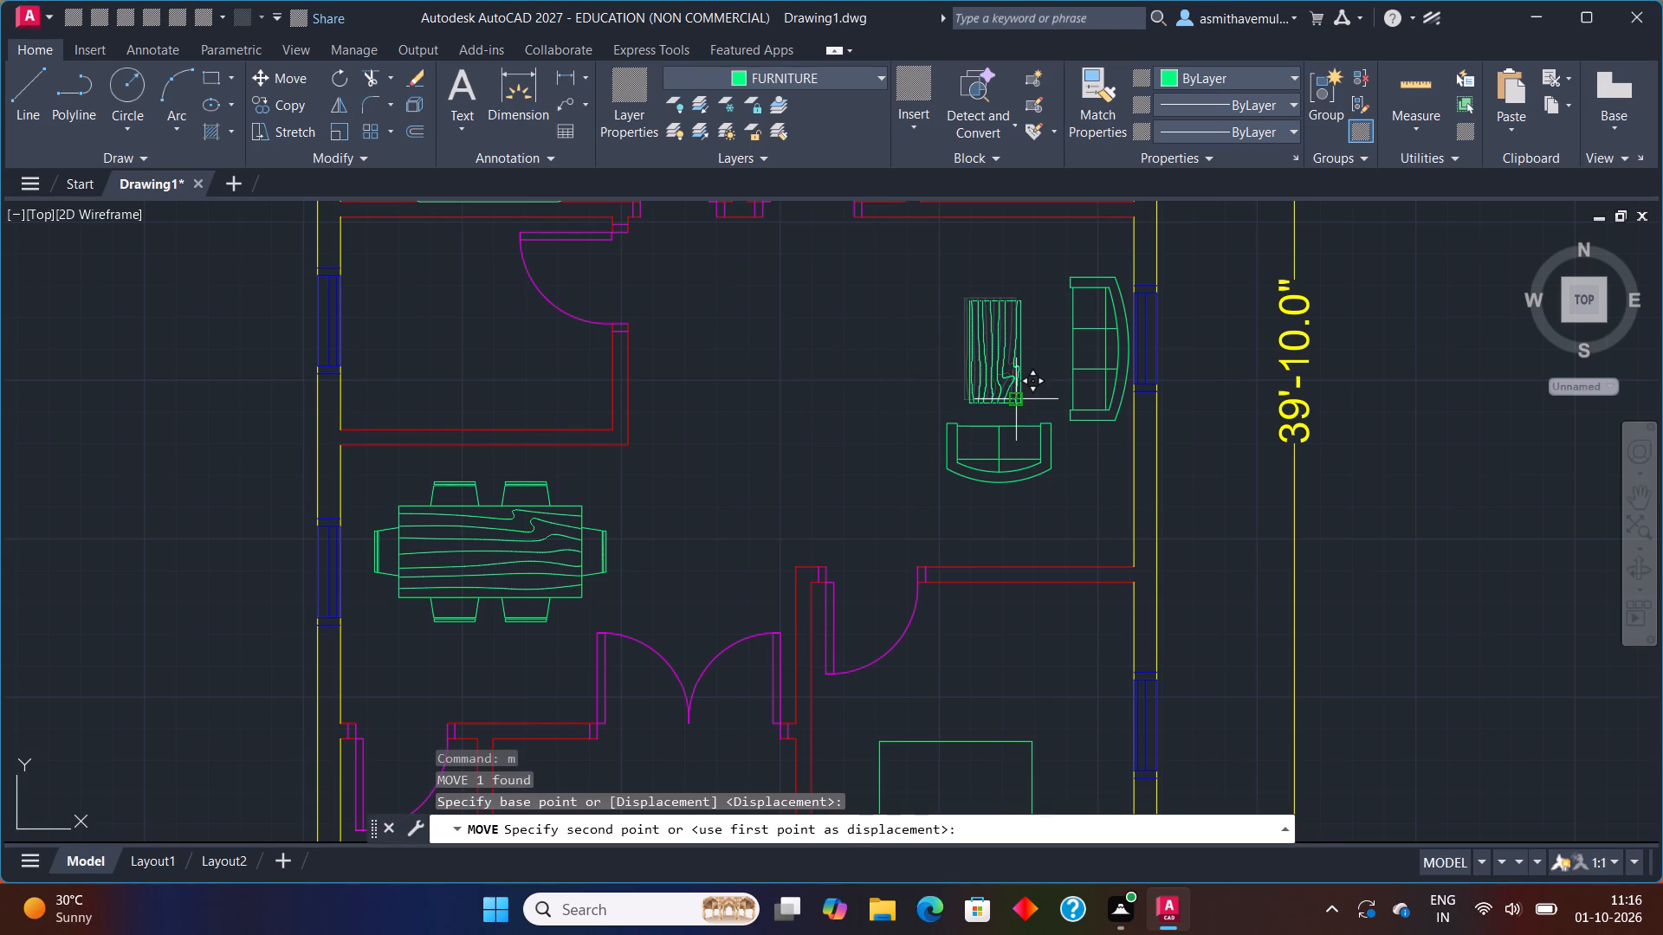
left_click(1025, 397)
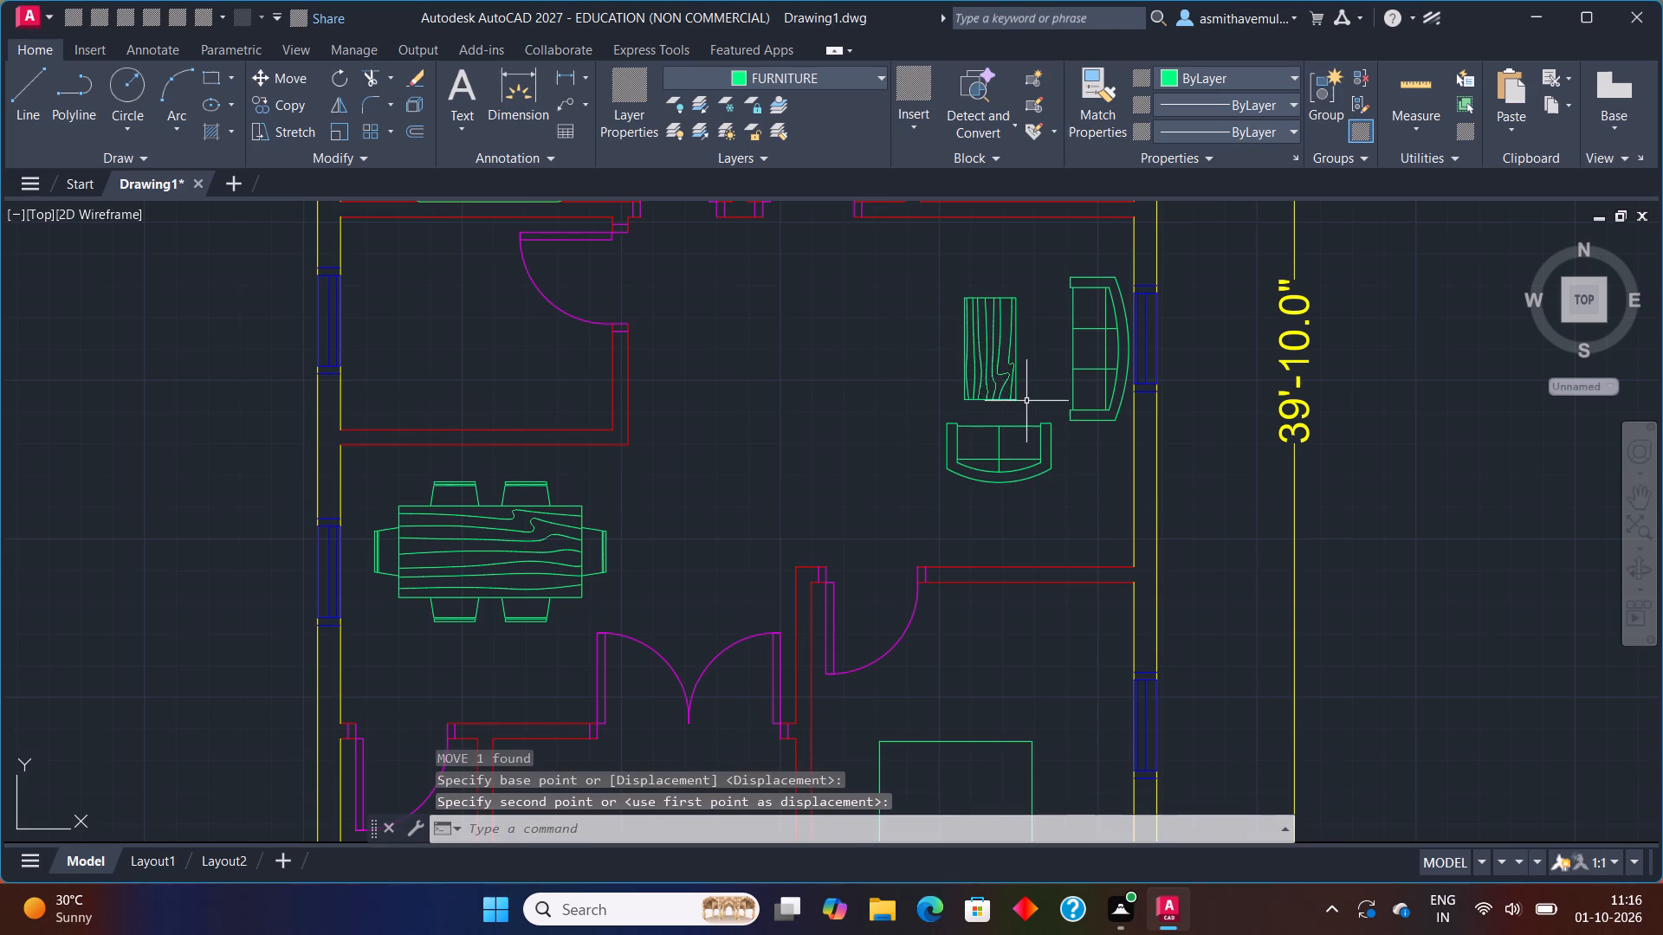
Move the wooden table slightly east toward the three-seat sofa, using its southeast corner as base point.
scroll(1082, 451, "down", 4)
scroll(1045, 489, "up", 1)
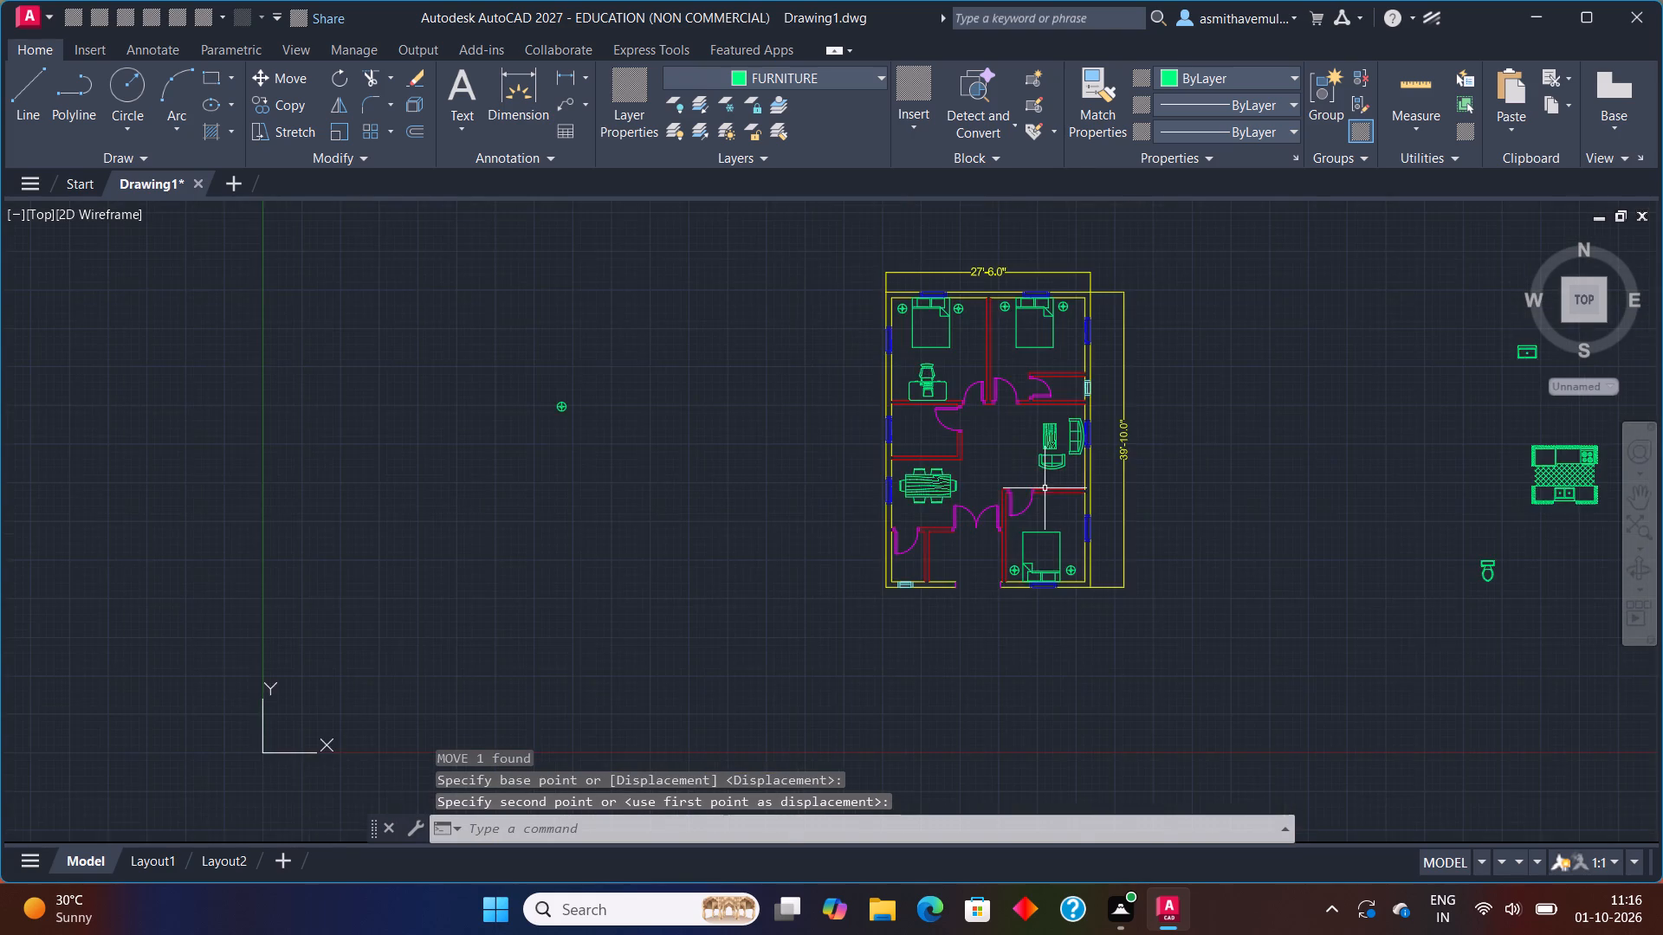
scroll(1045, 489, "up", 3)
middle_click_drag(1056, 422, 962, 557)
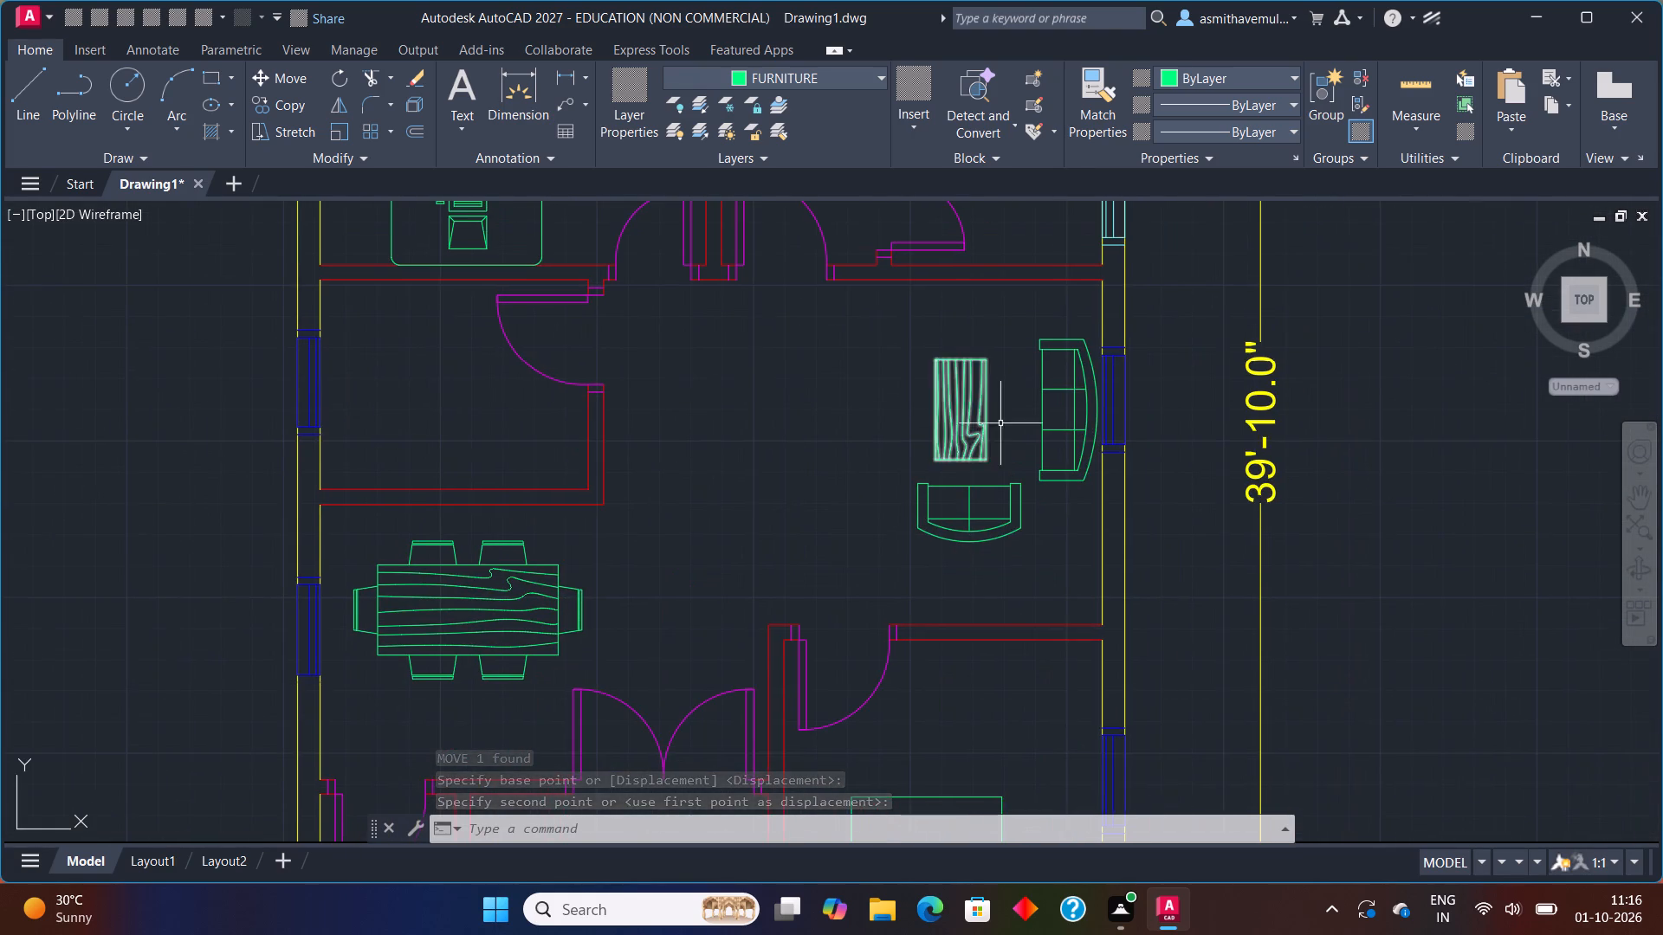
left_click_drag(1008, 411, 821, 411)
key("m")
key("Return")
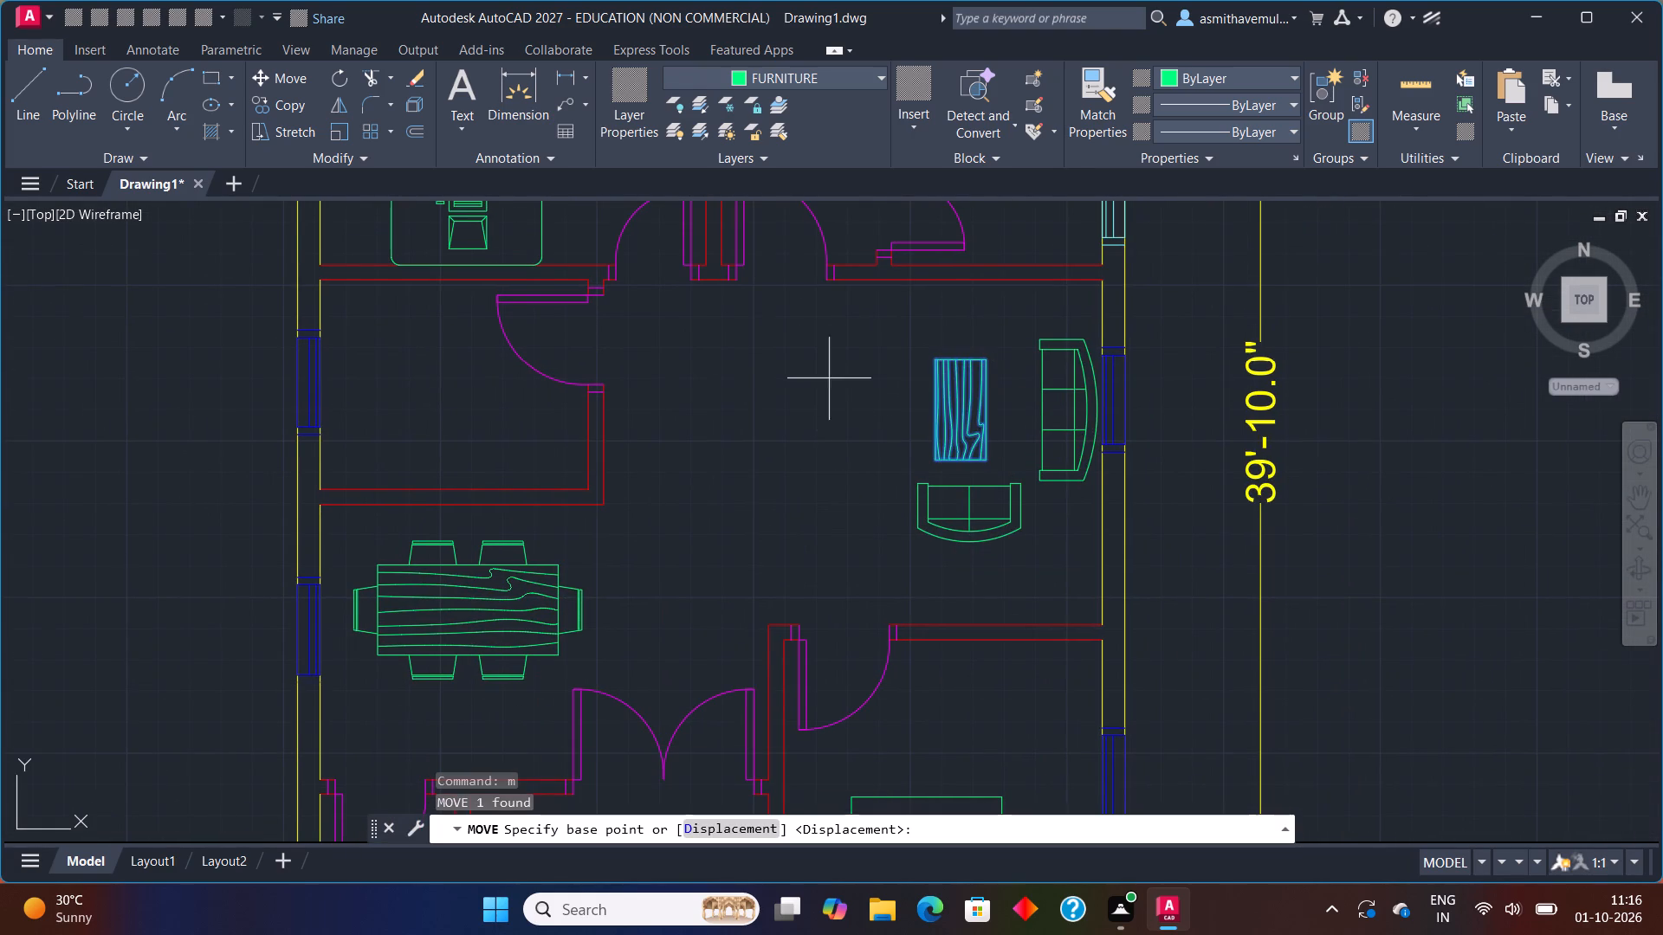
left_click(991, 464)
left_click(1005, 467)
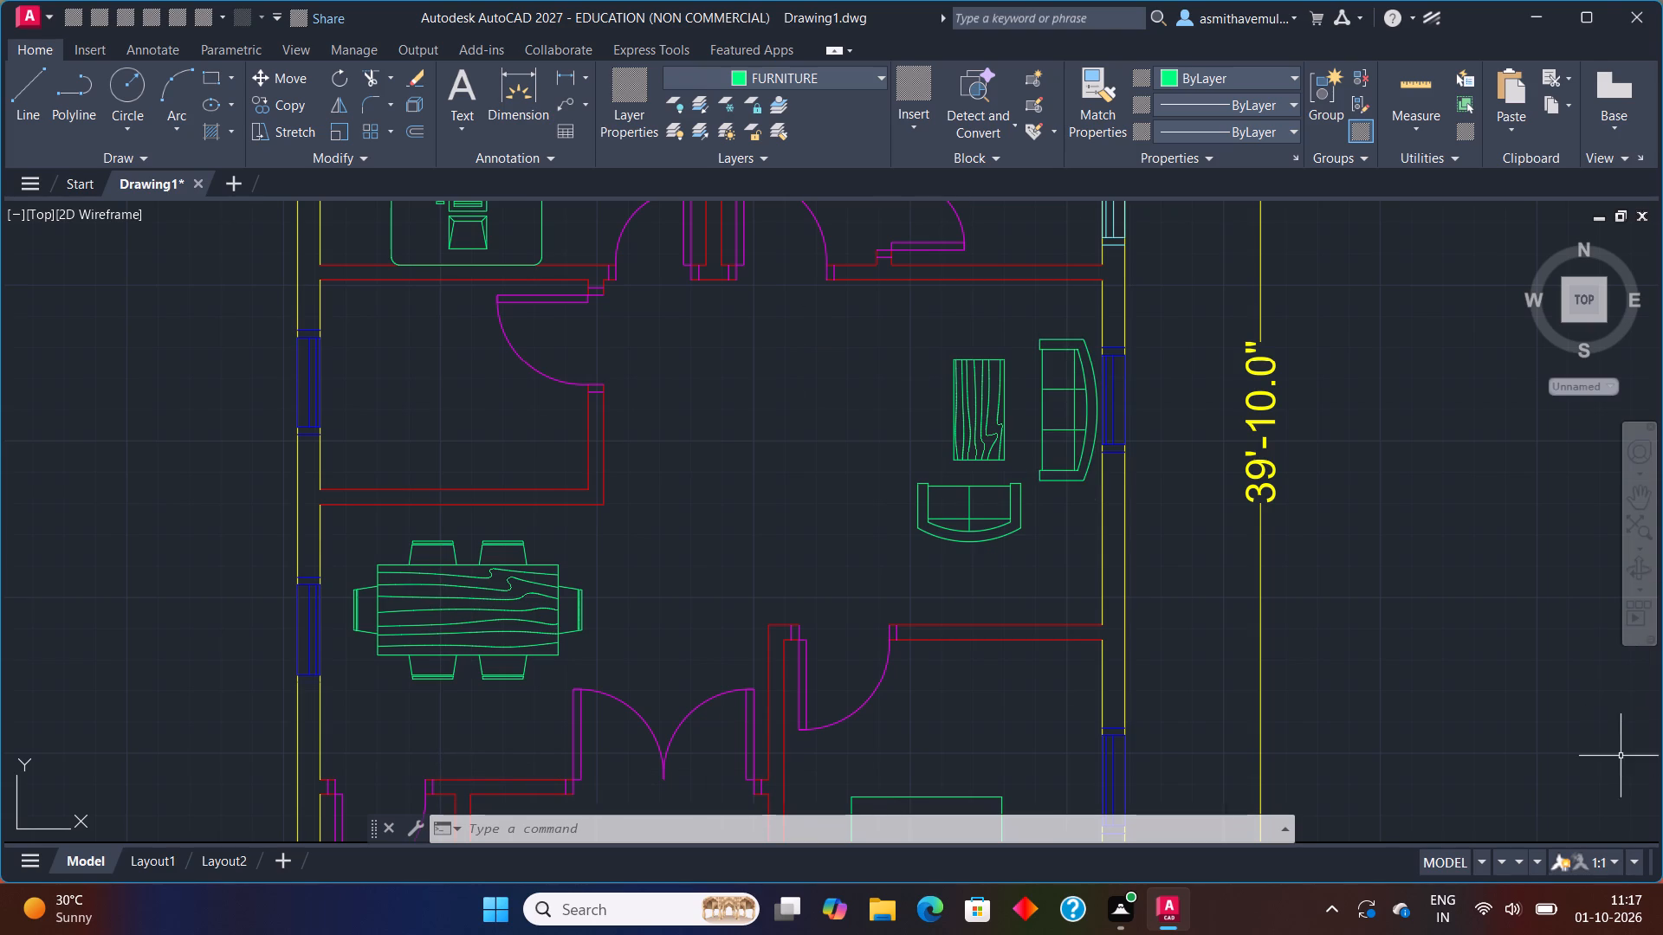
Move the two sofas and the wooden table out of the living room into empty space west of the plan.
left_click_drag(1073, 345, 936, 361)
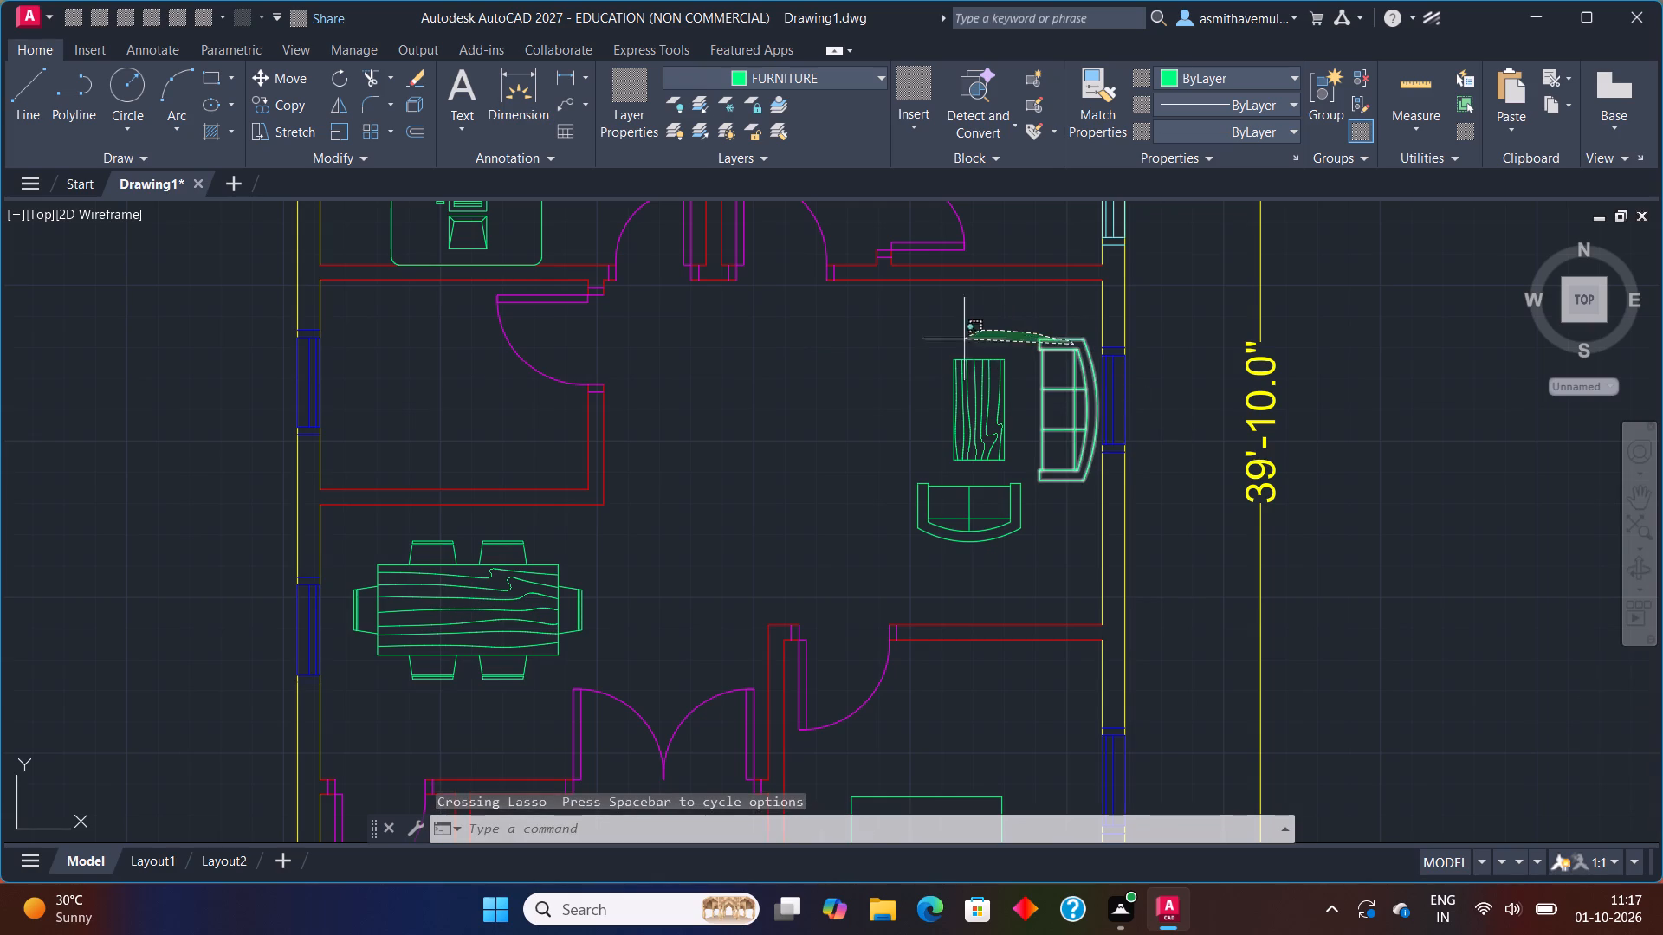
left_click_drag(936, 361, 1039, 548)
key("m")
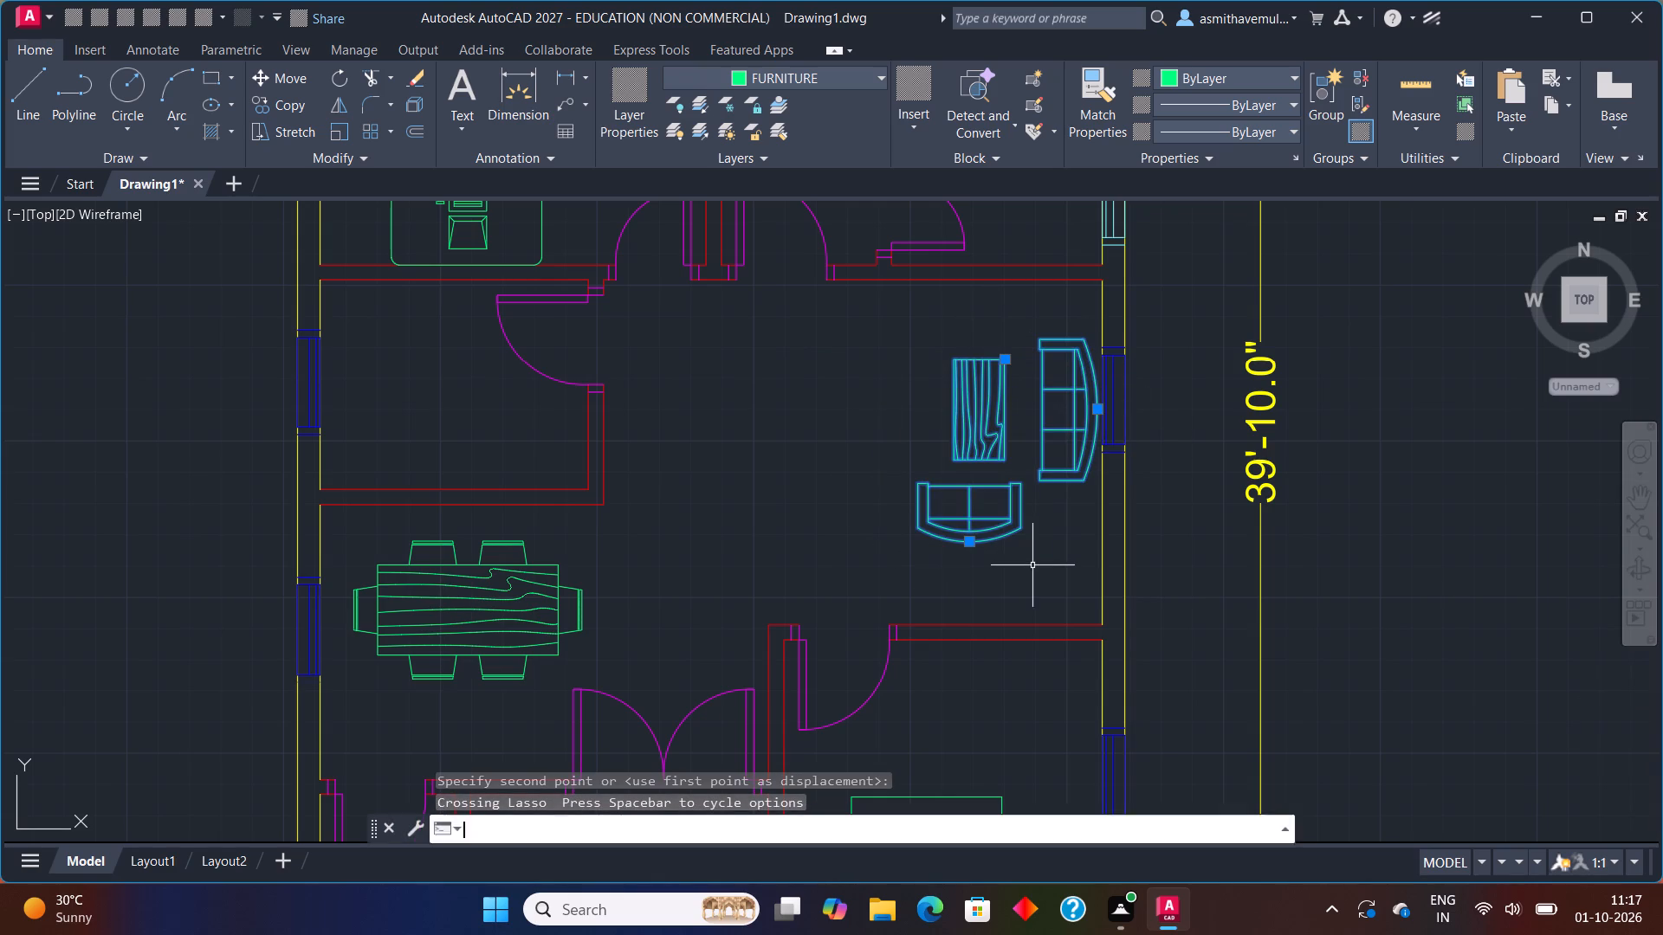
key("Return")
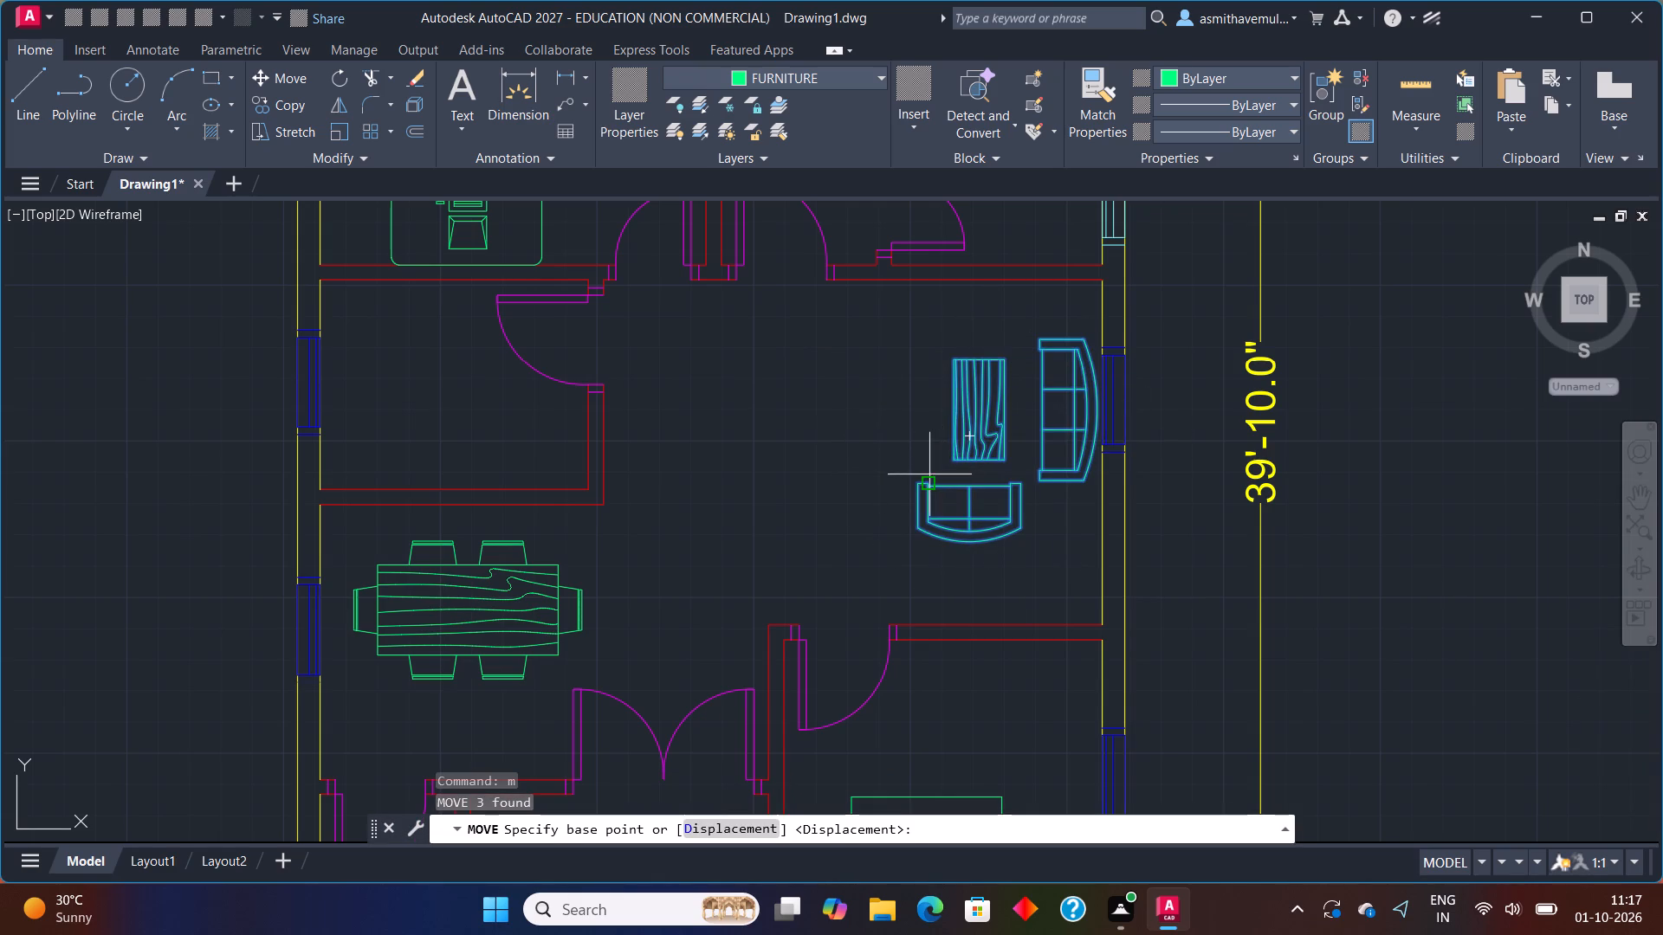
left_click(923, 480)
left_click(3, 438)
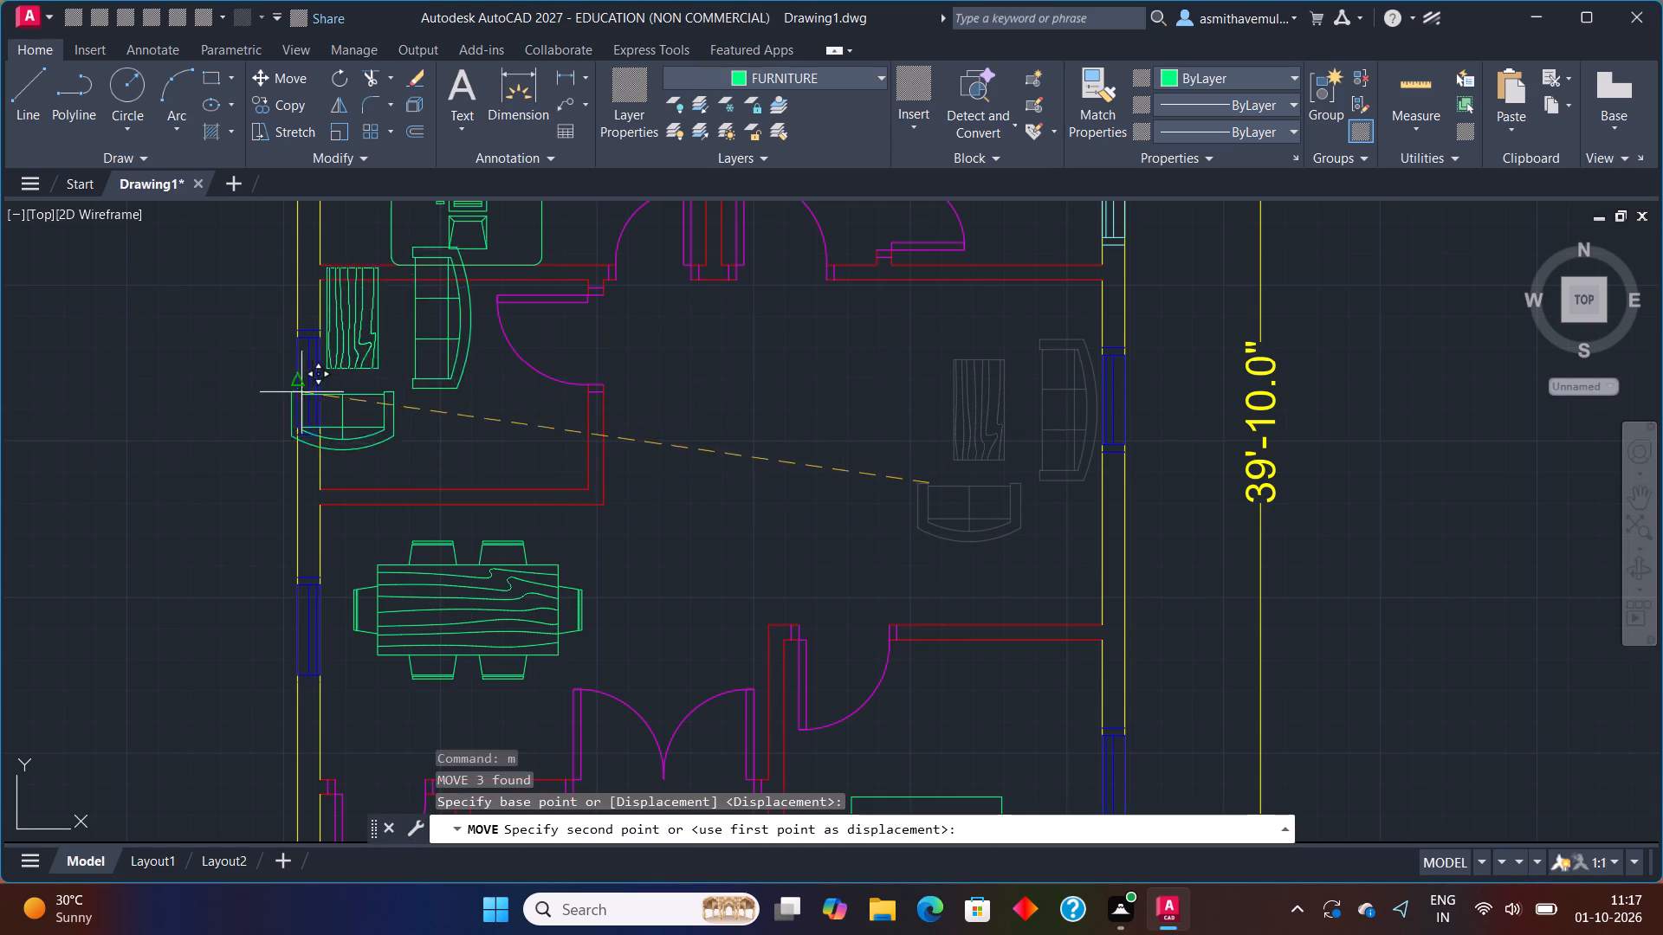
left_click(59, 422)
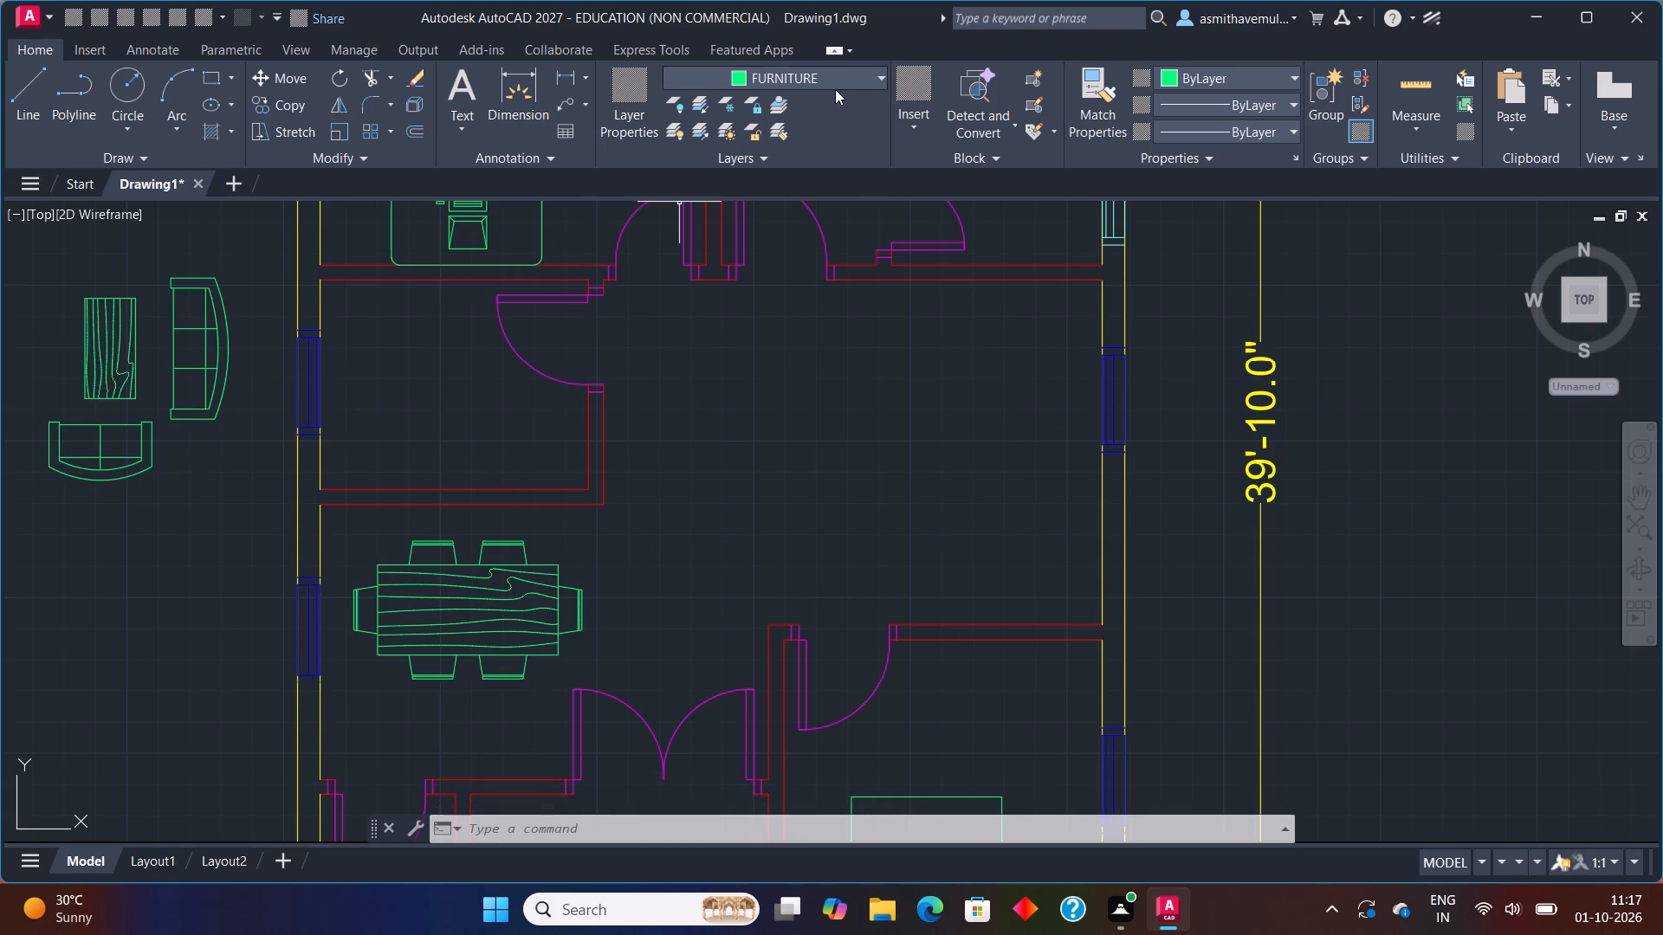
Create a new layer named STAIRCASE in the layer properties.
key("l")
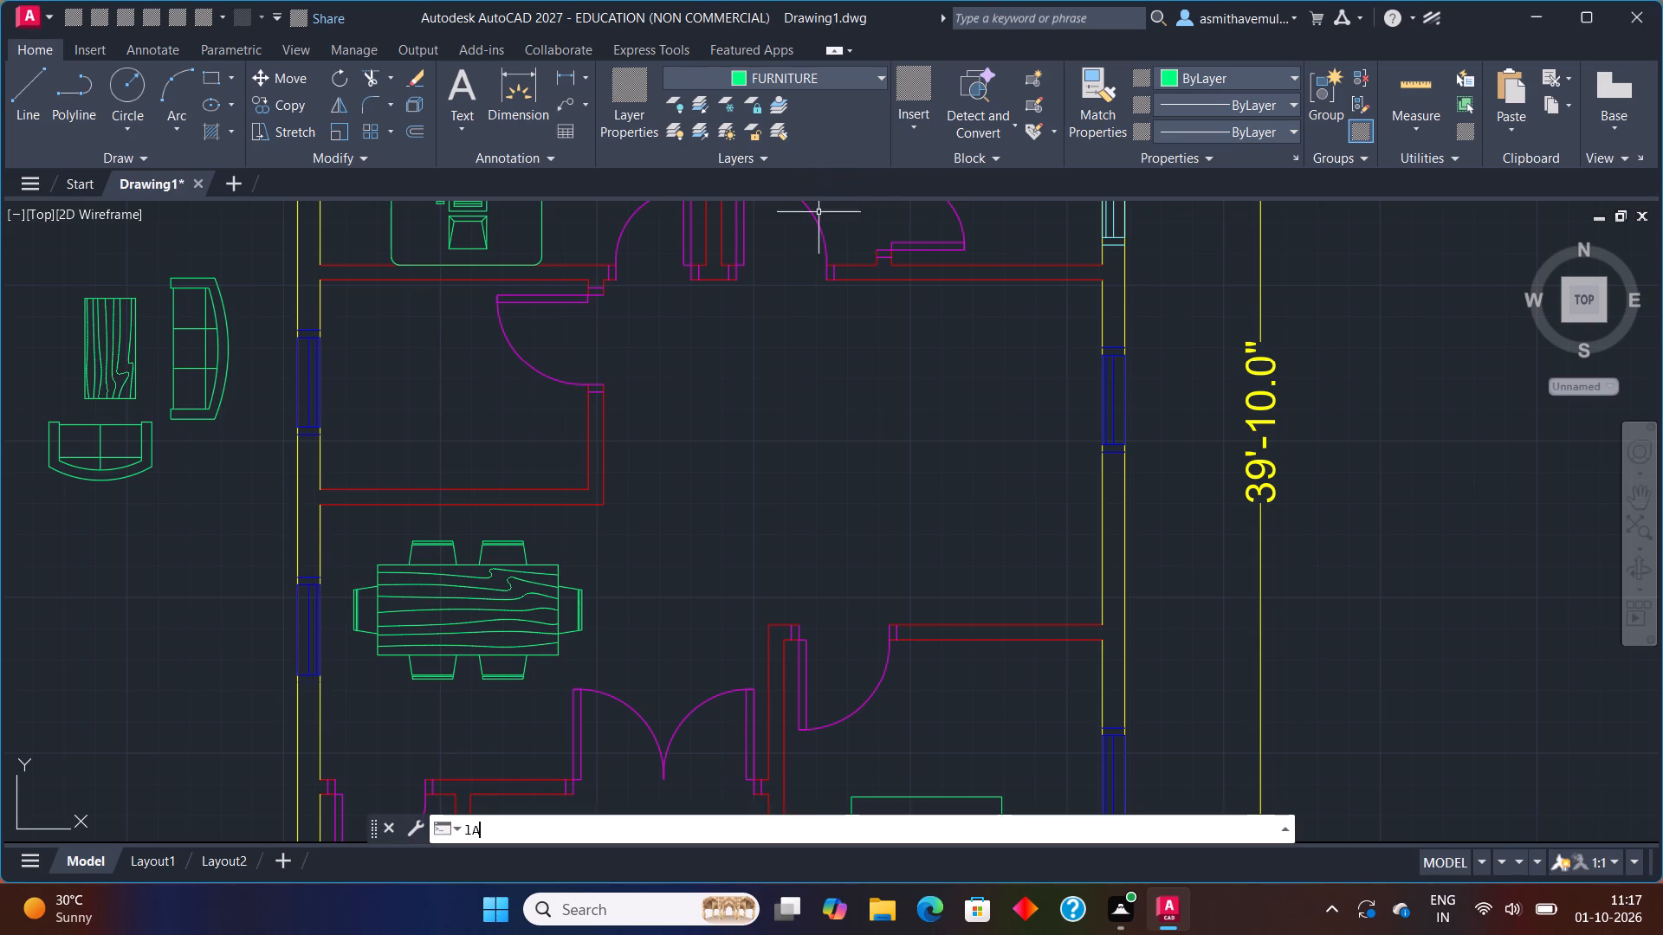
key("BackSpace")
key("BackSpace")
type("LA")
key("Return")
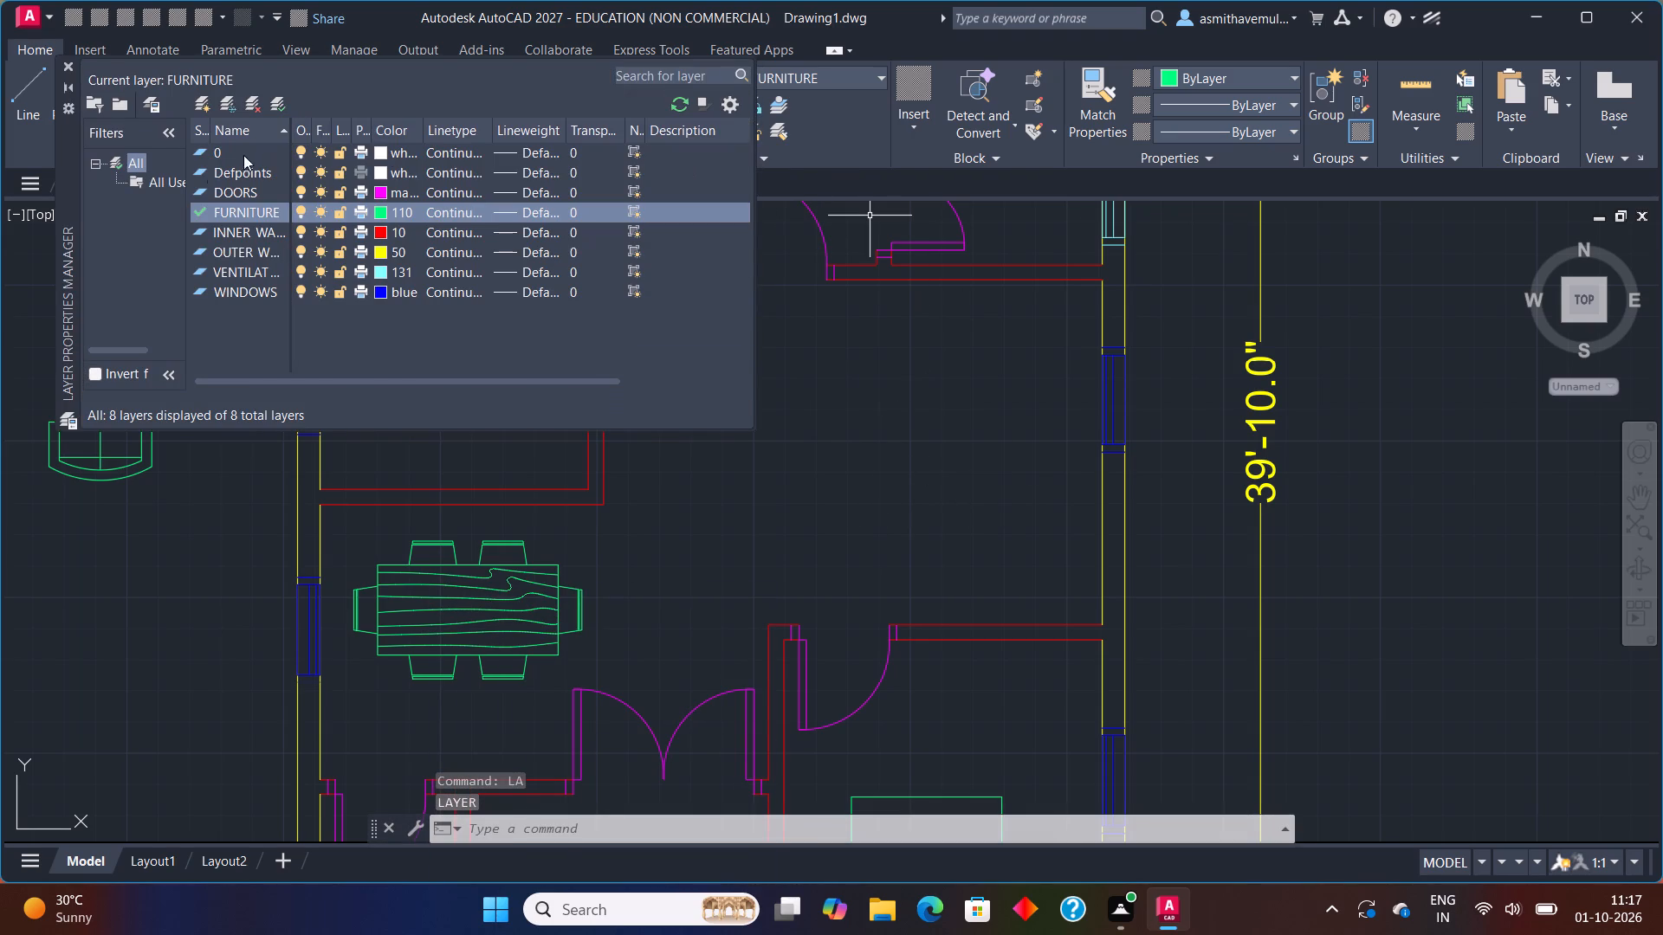
left_click(193, 100)
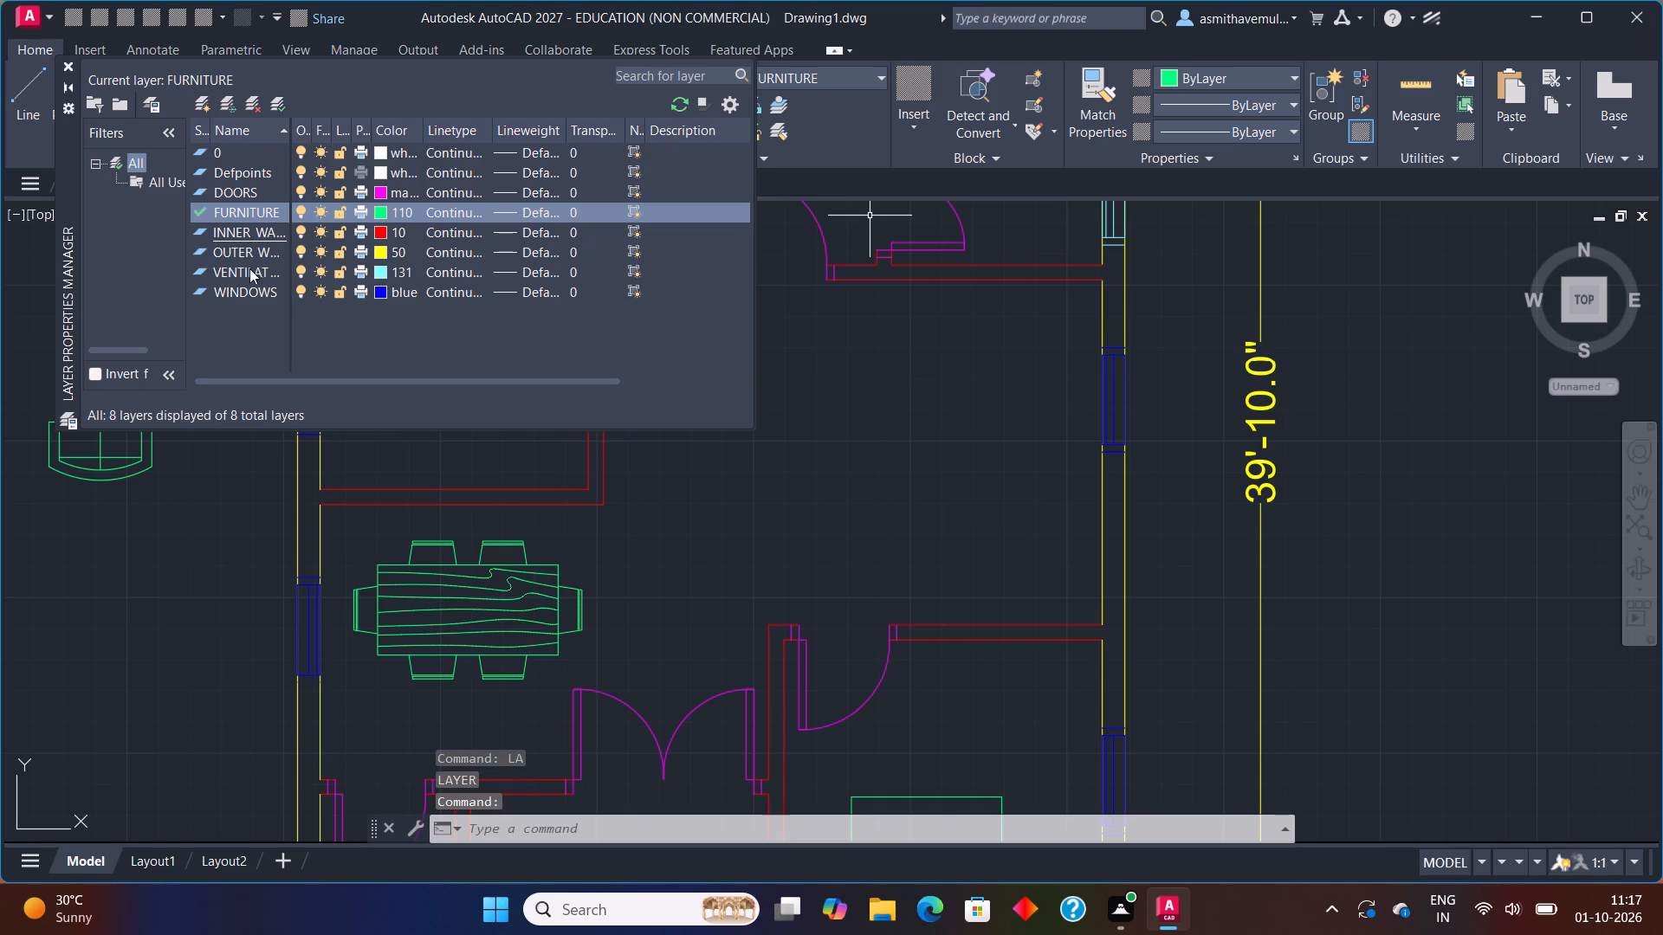
key("BackSpace")
key("BackSpace")
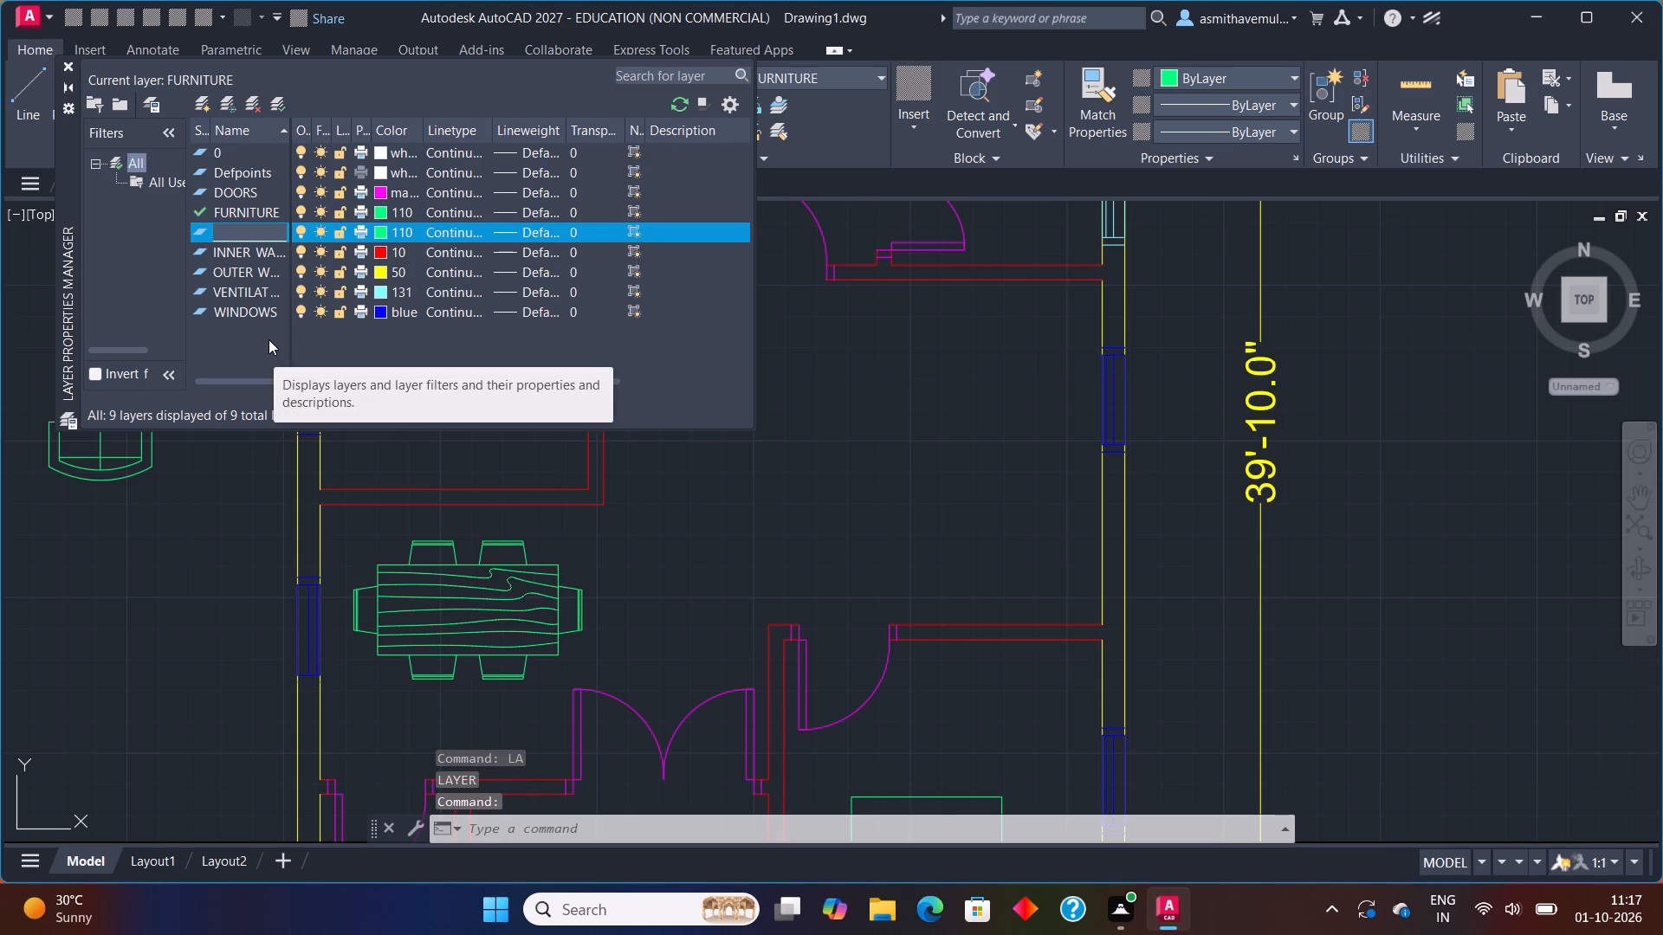
type("STAIRCASE")
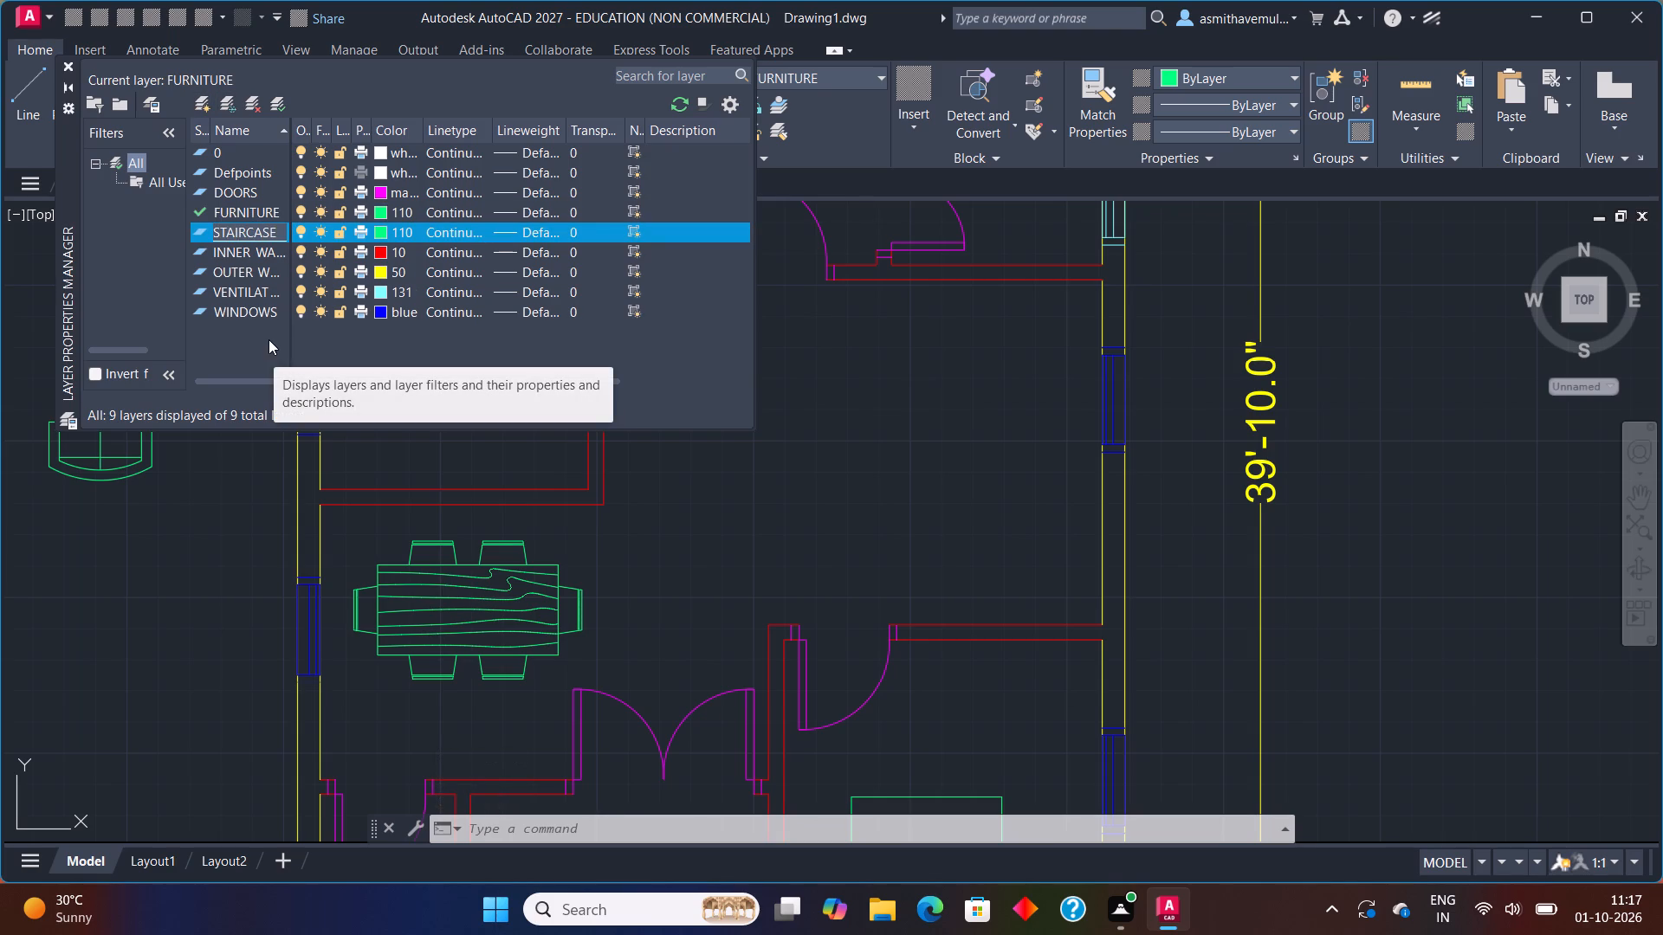
Set the STAIRCASE layer's color to index color 202.
left_click(384, 230)
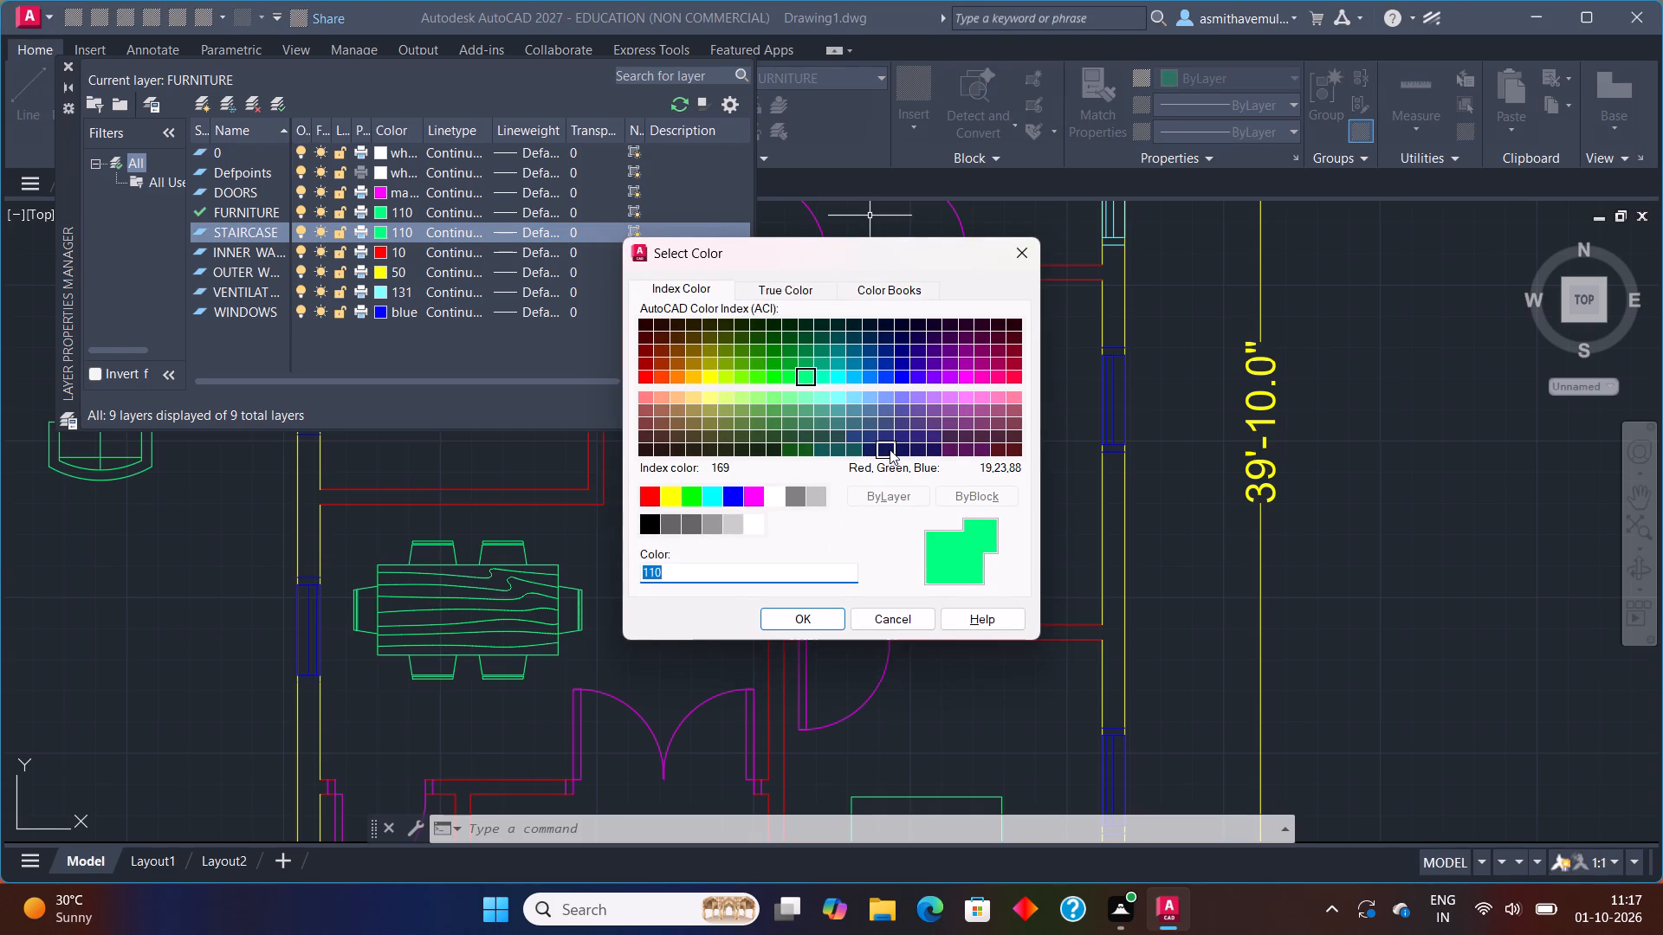
left_click(864, 450)
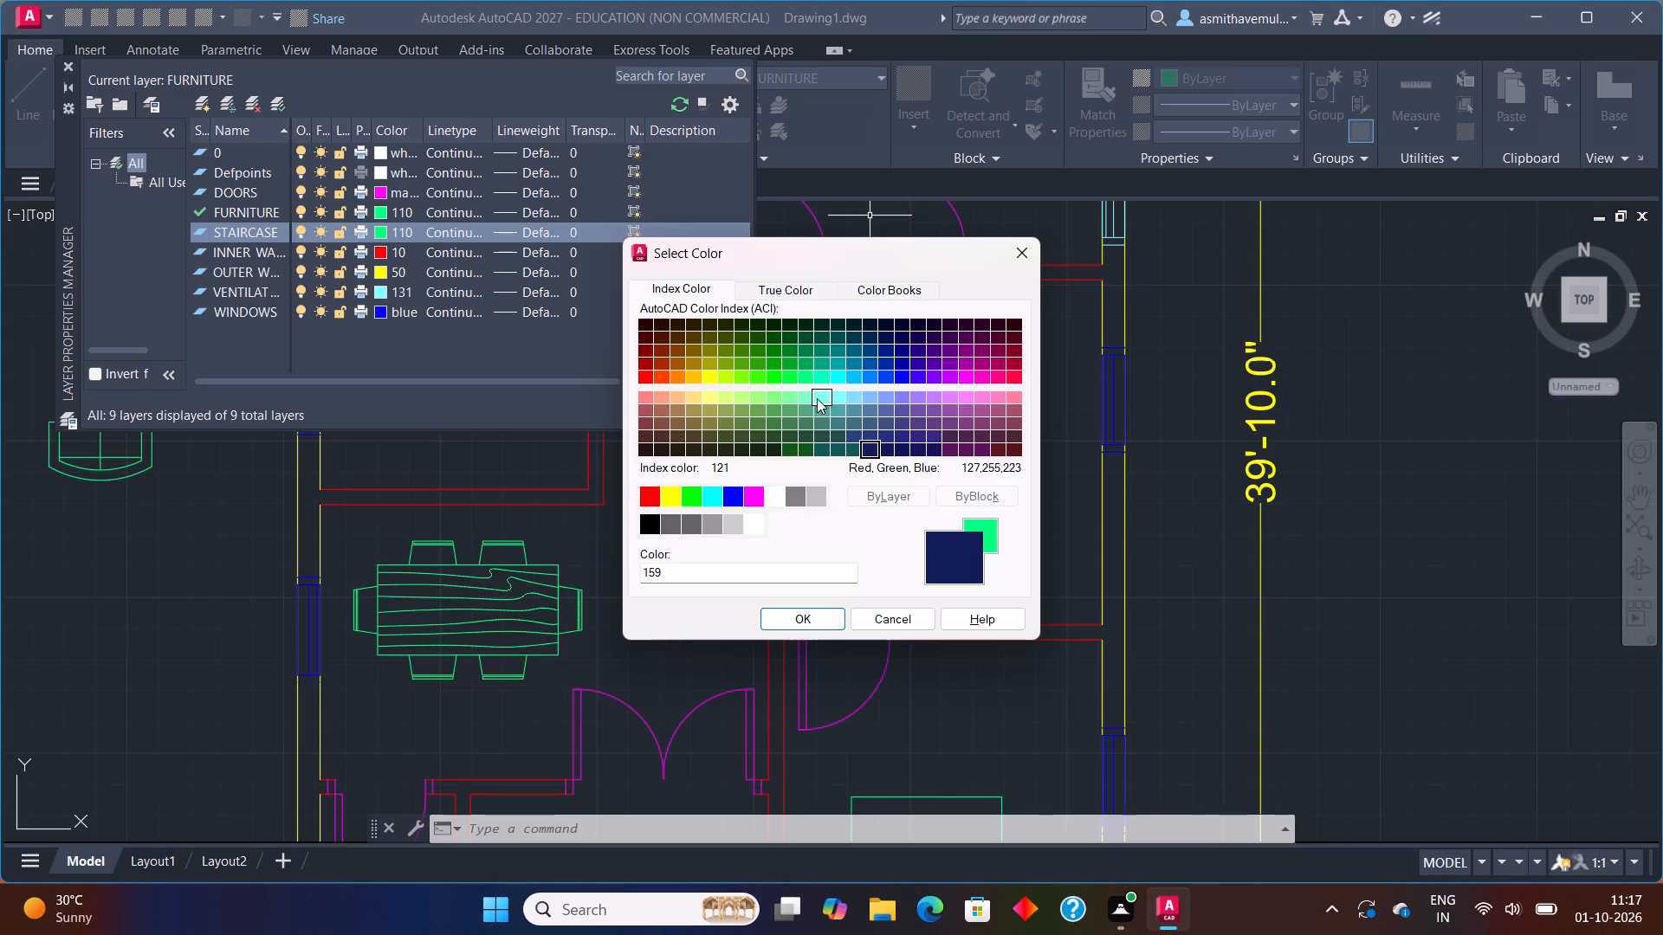
left_click(698, 398)
left_click(693, 342)
left_click(713, 333)
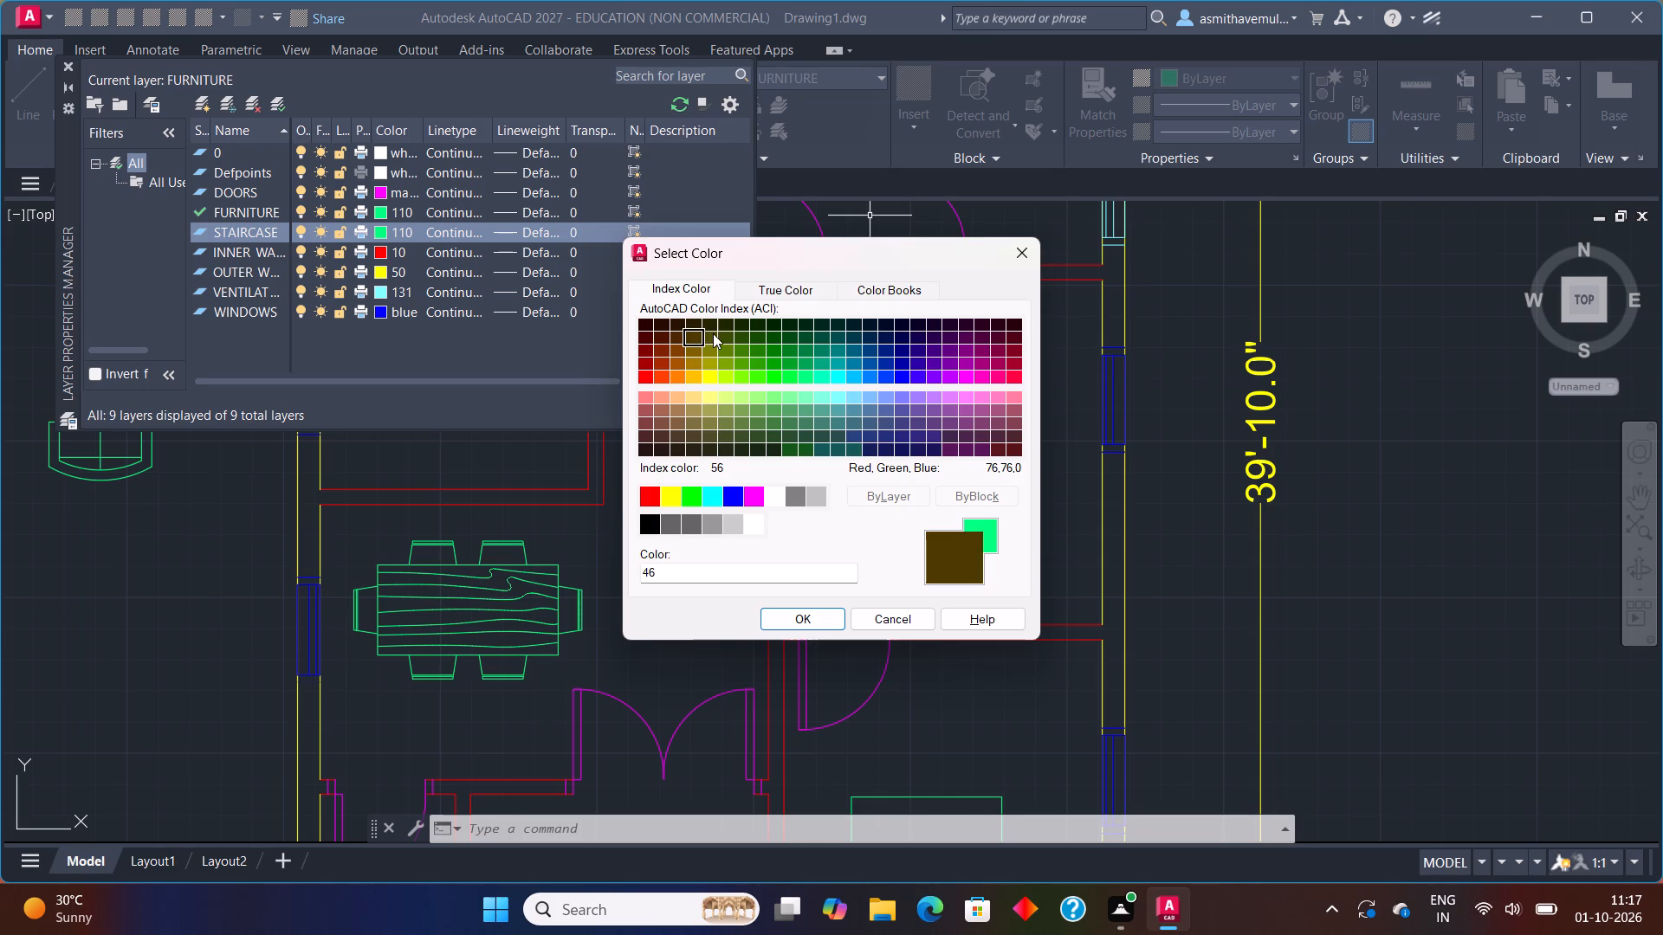
left_click(729, 335)
left_click(750, 345)
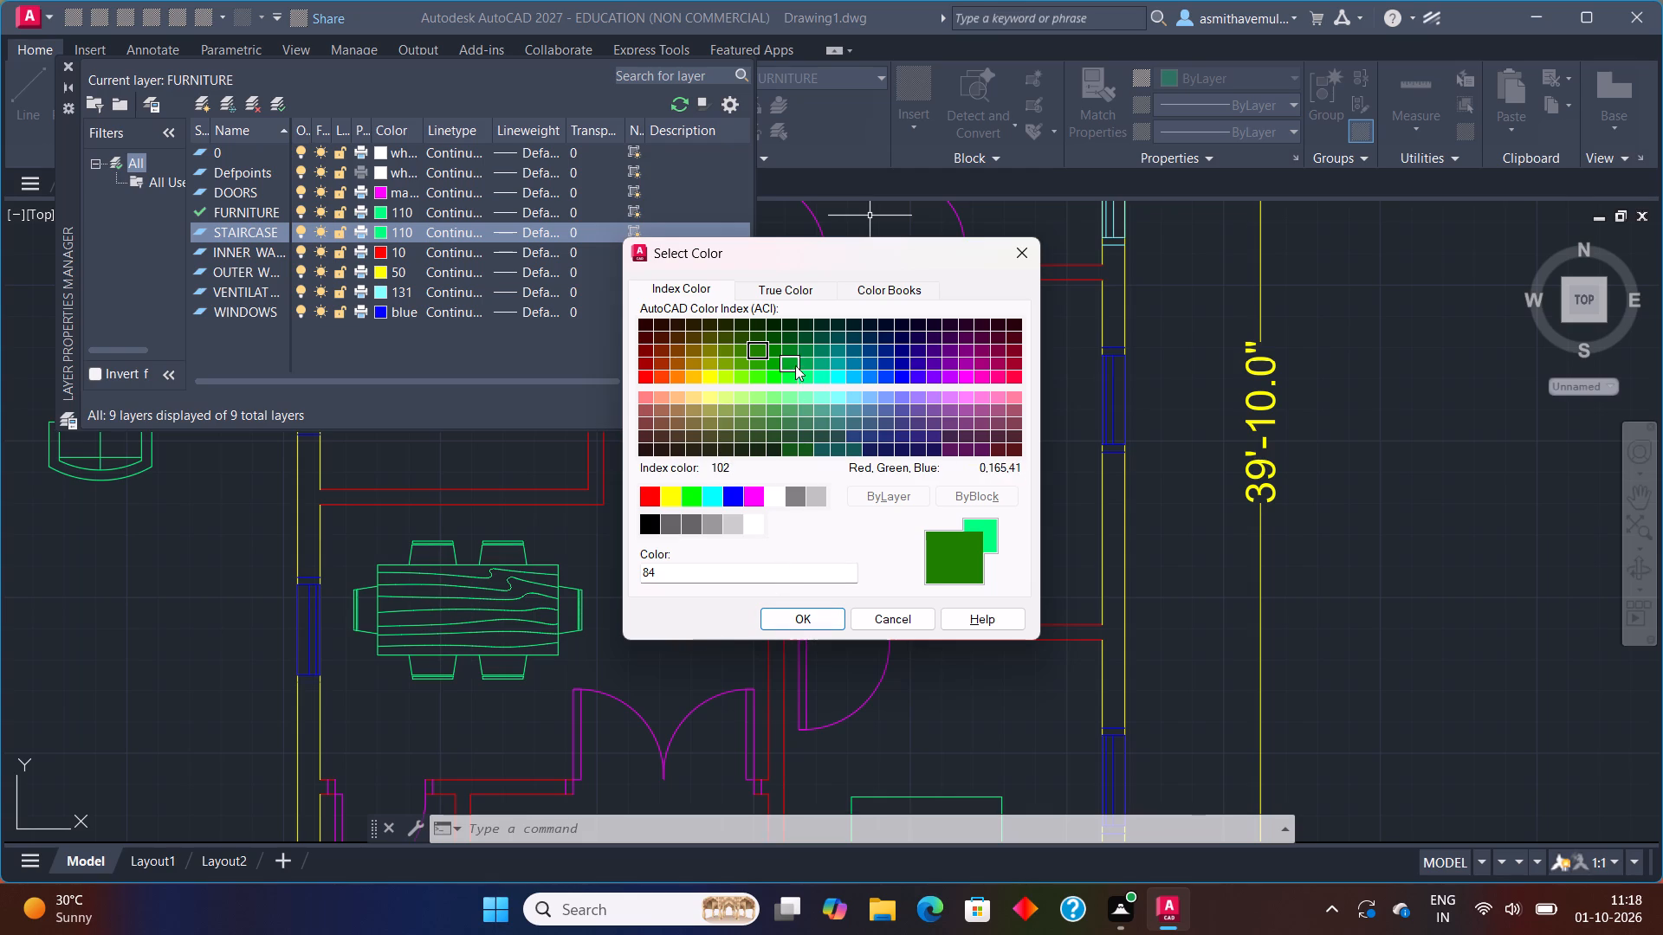
left_click(848, 350)
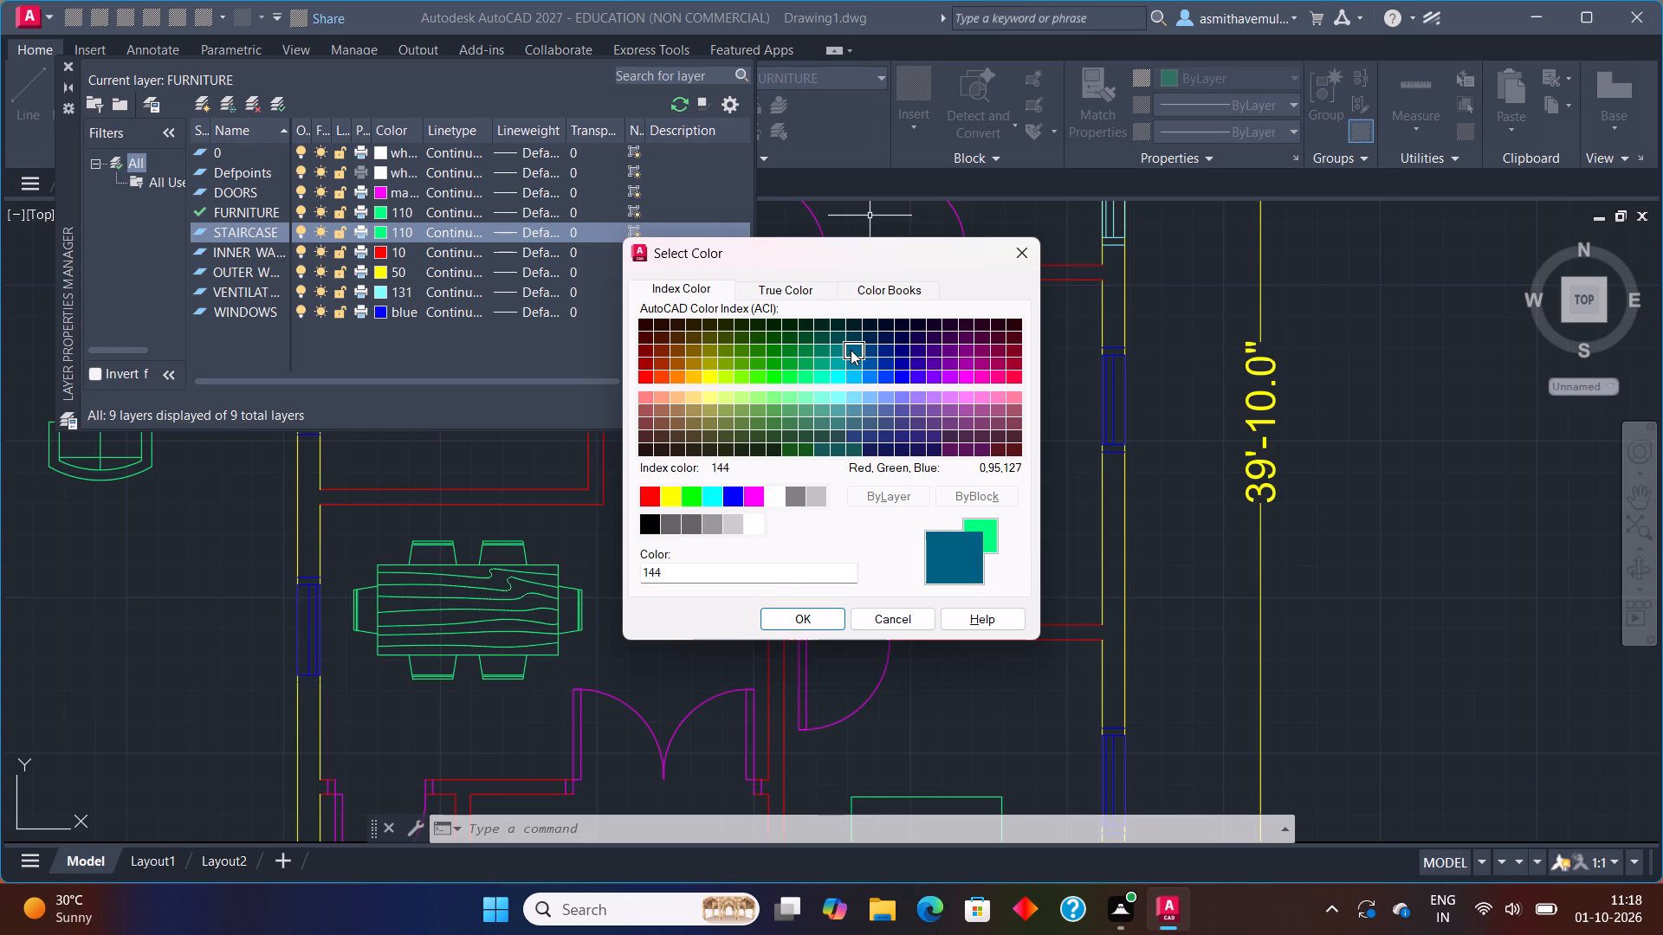
left_click(860, 351)
left_click(893, 351)
left_click_drag(908, 353, 916, 354)
left_click(932, 358)
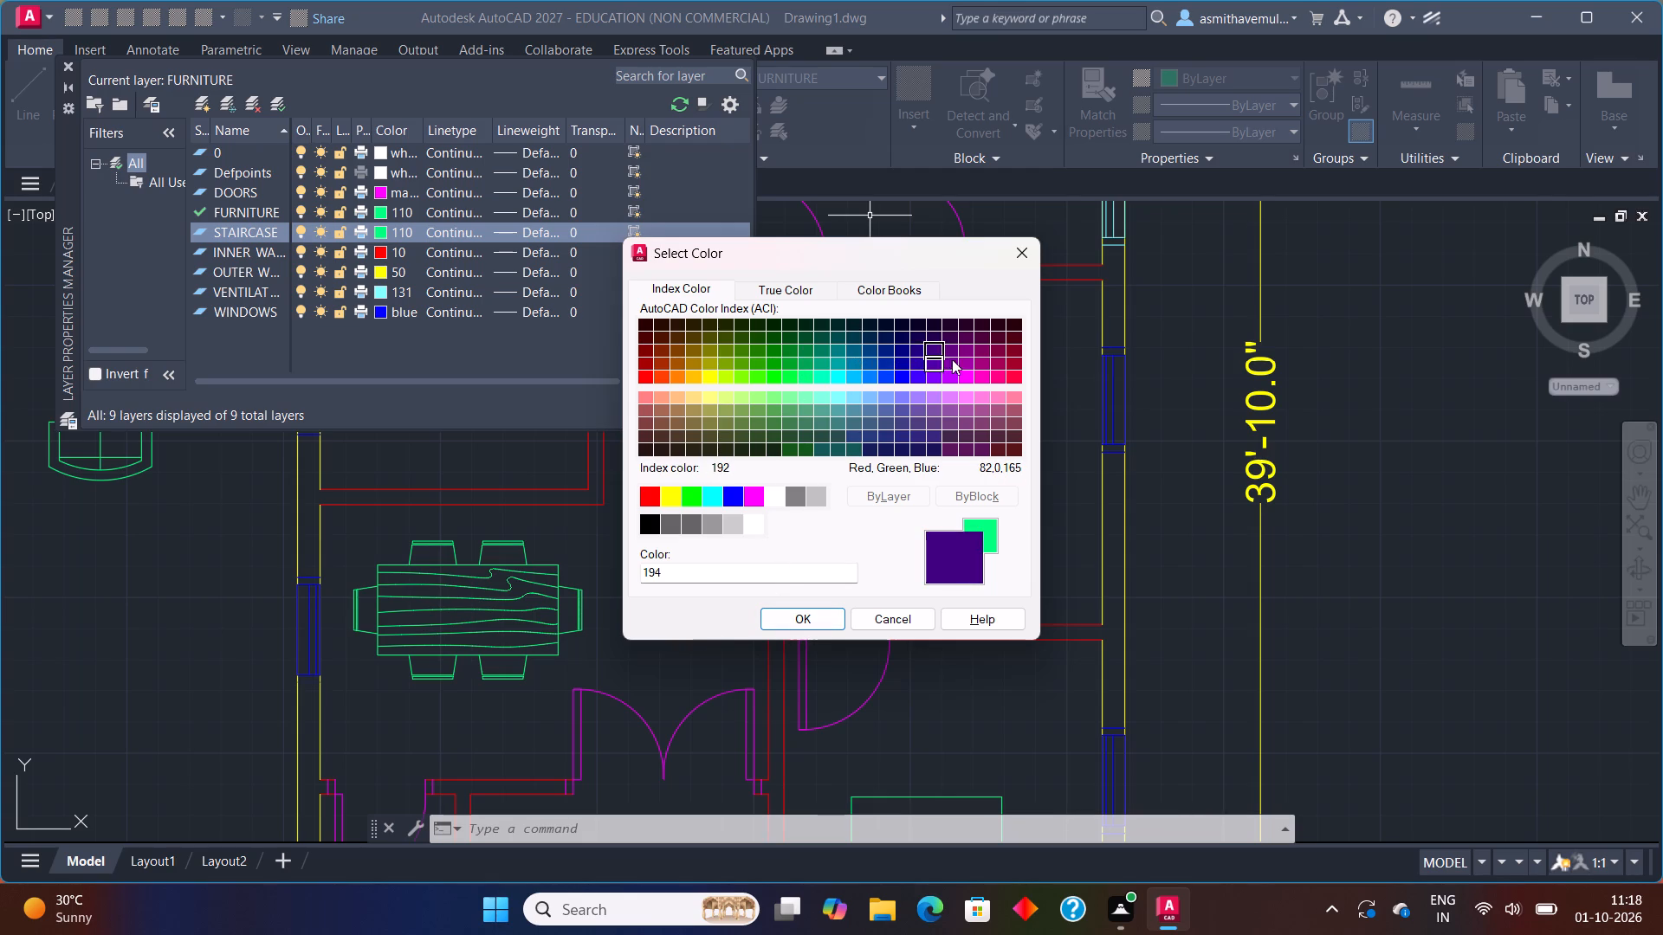
left_click(958, 361)
left_click(980, 364)
left_click(968, 364)
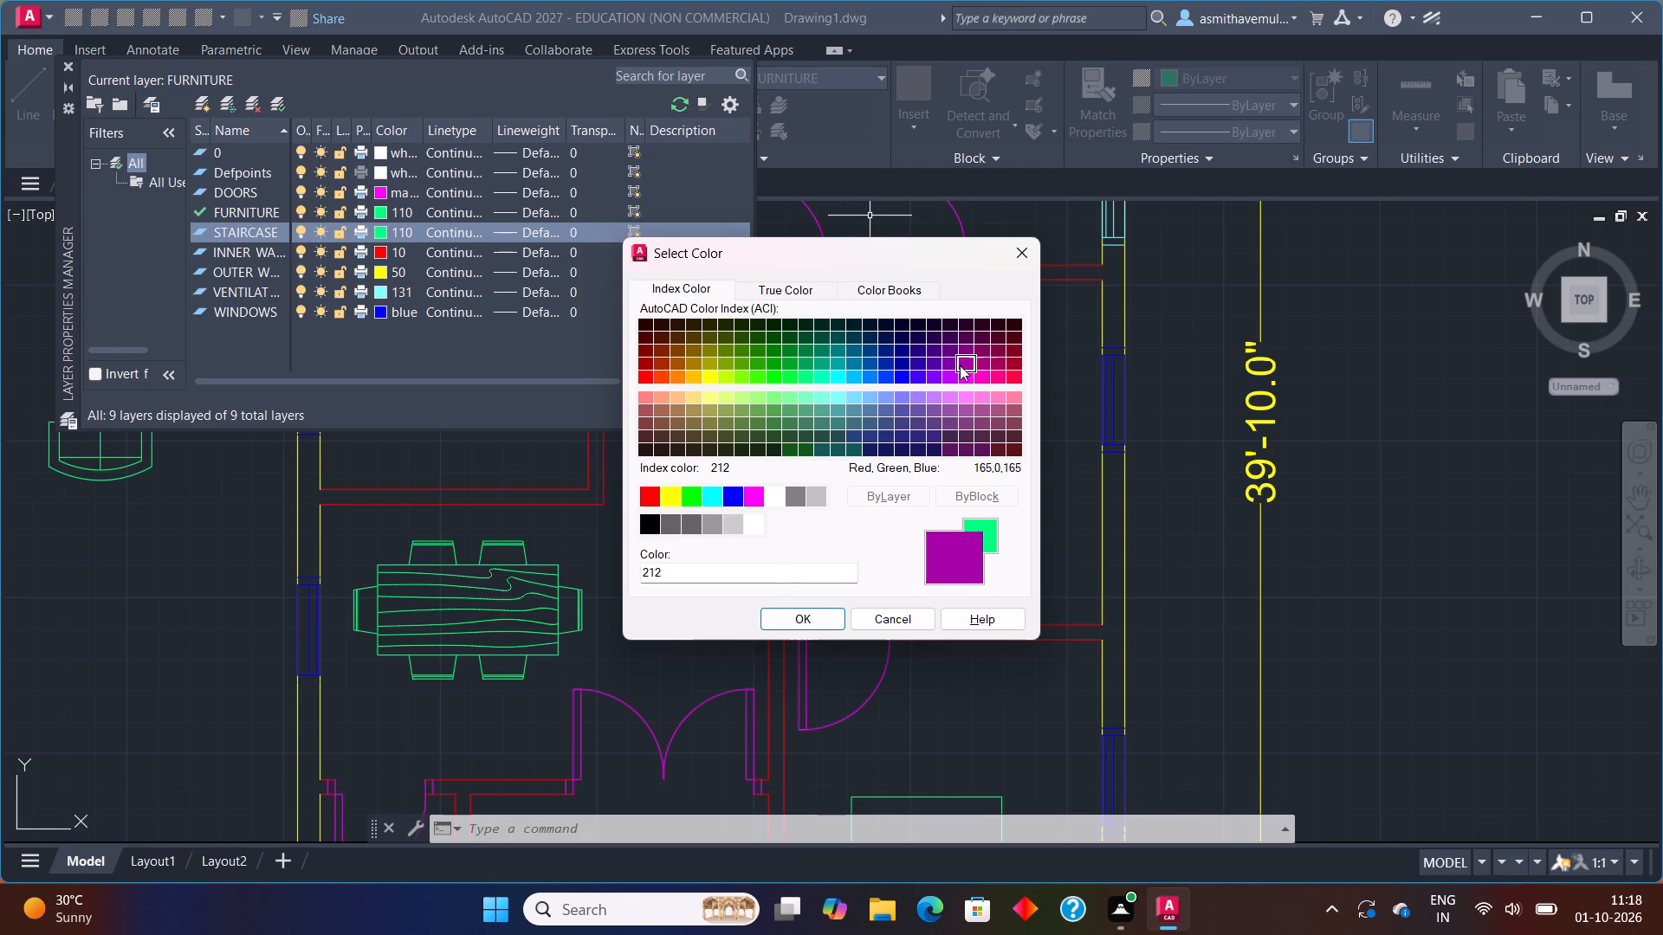
left_click(958, 365)
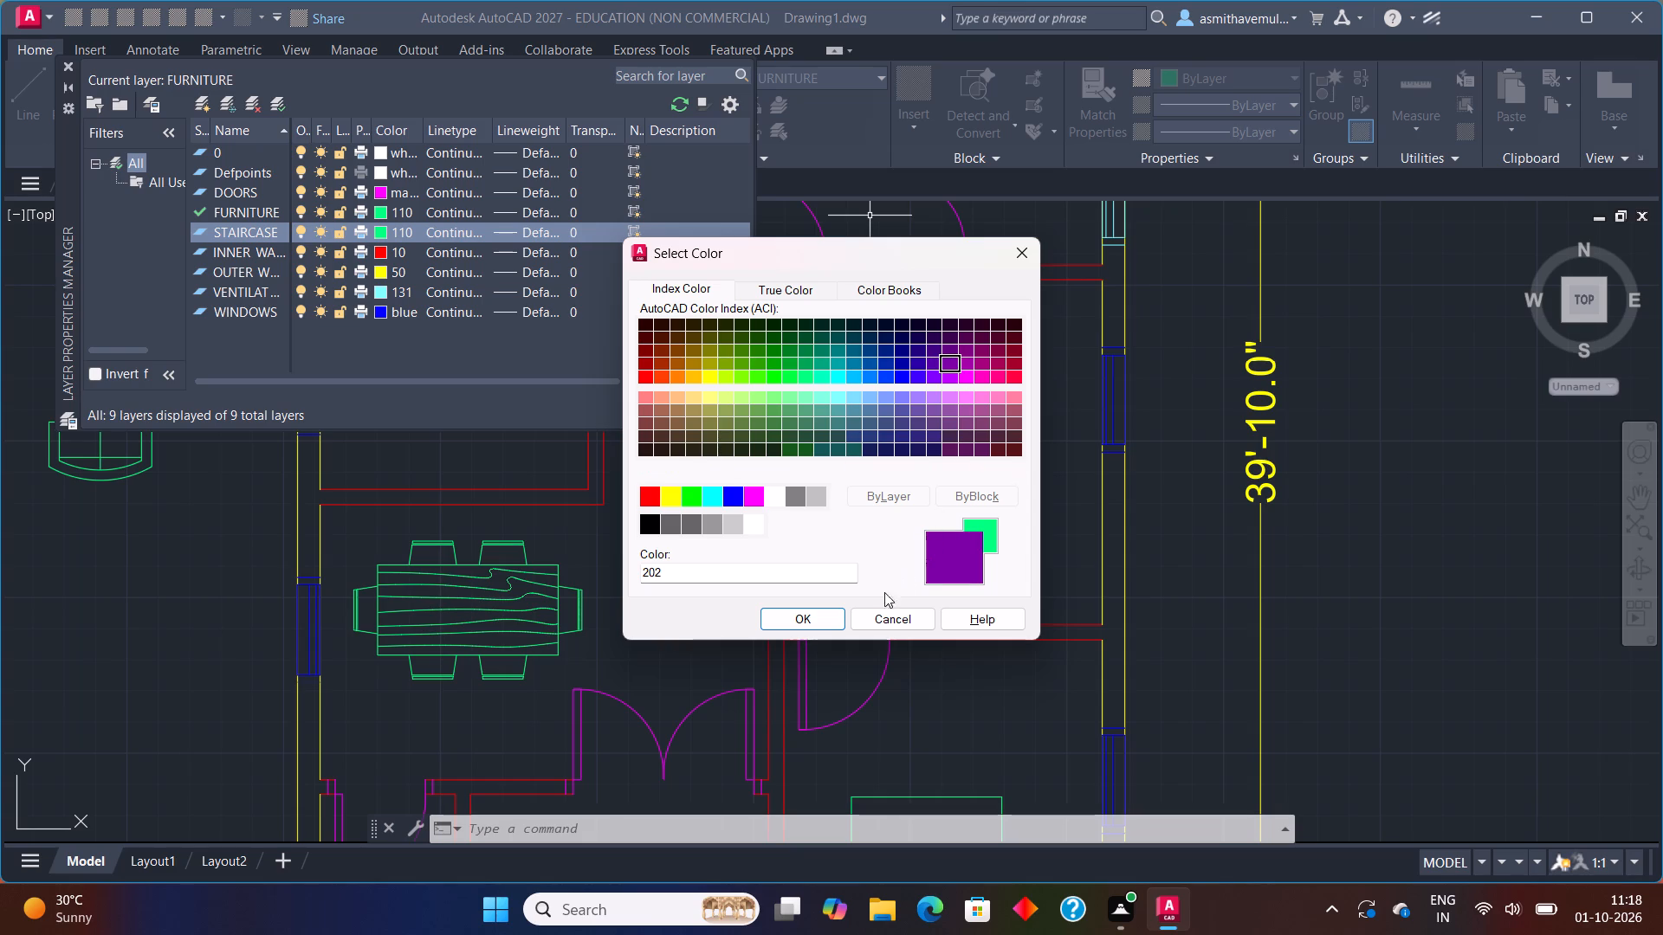
left_click(809, 622)
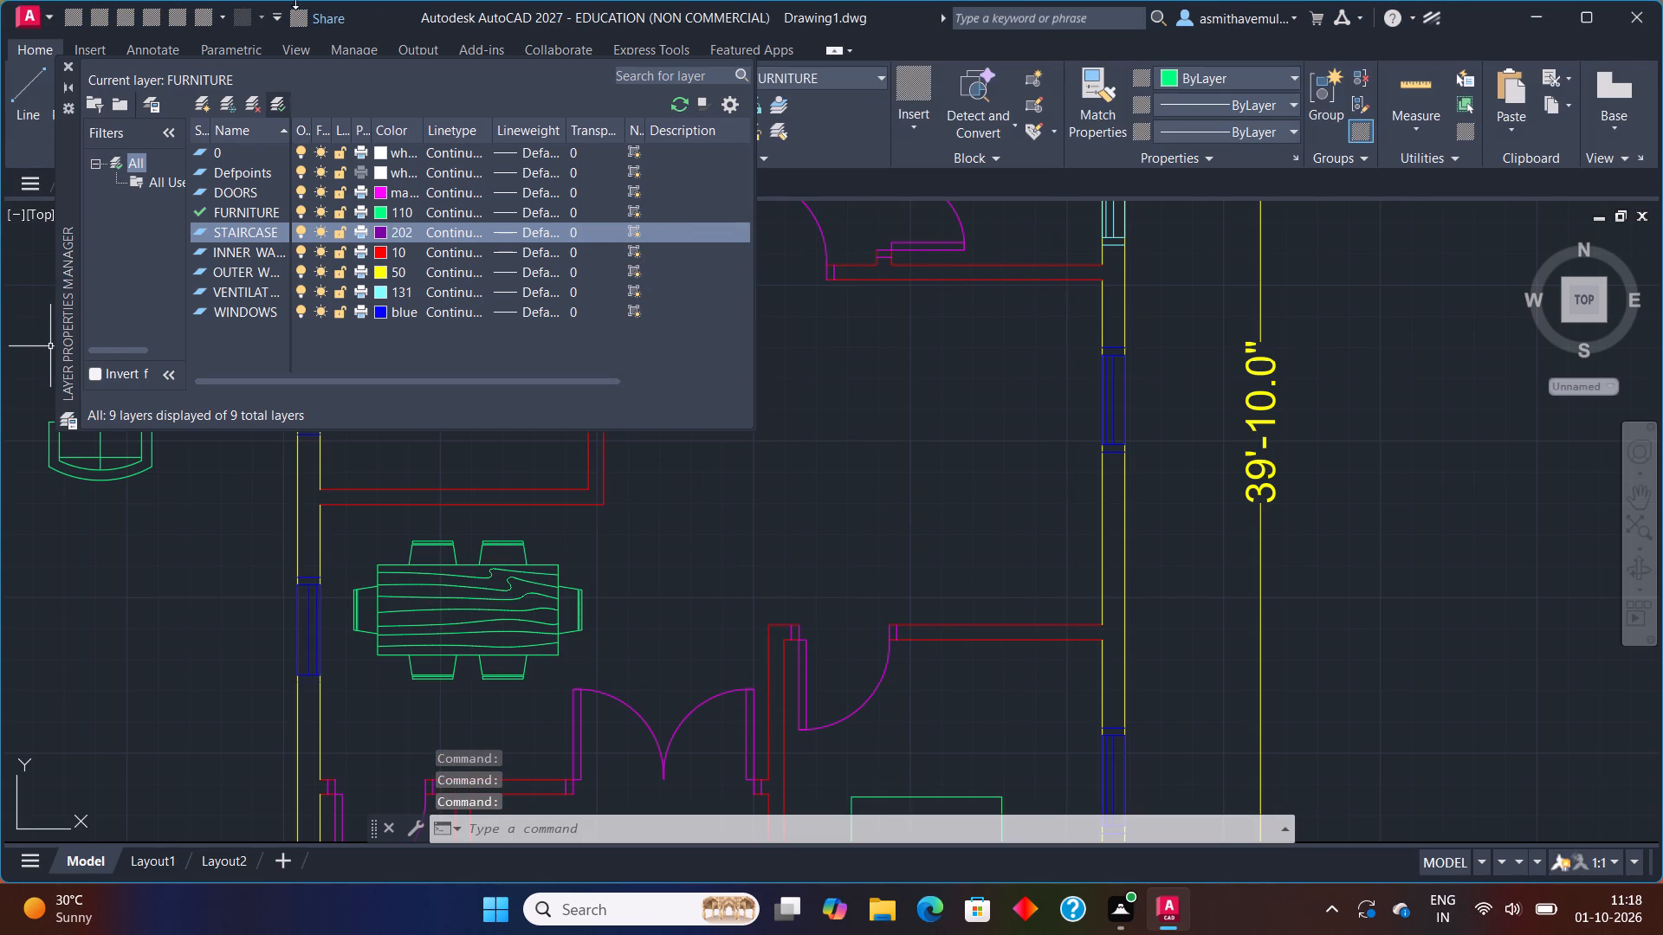
Make STAIRCASE the current layer and close the layer properties.
left_click(281, 100)
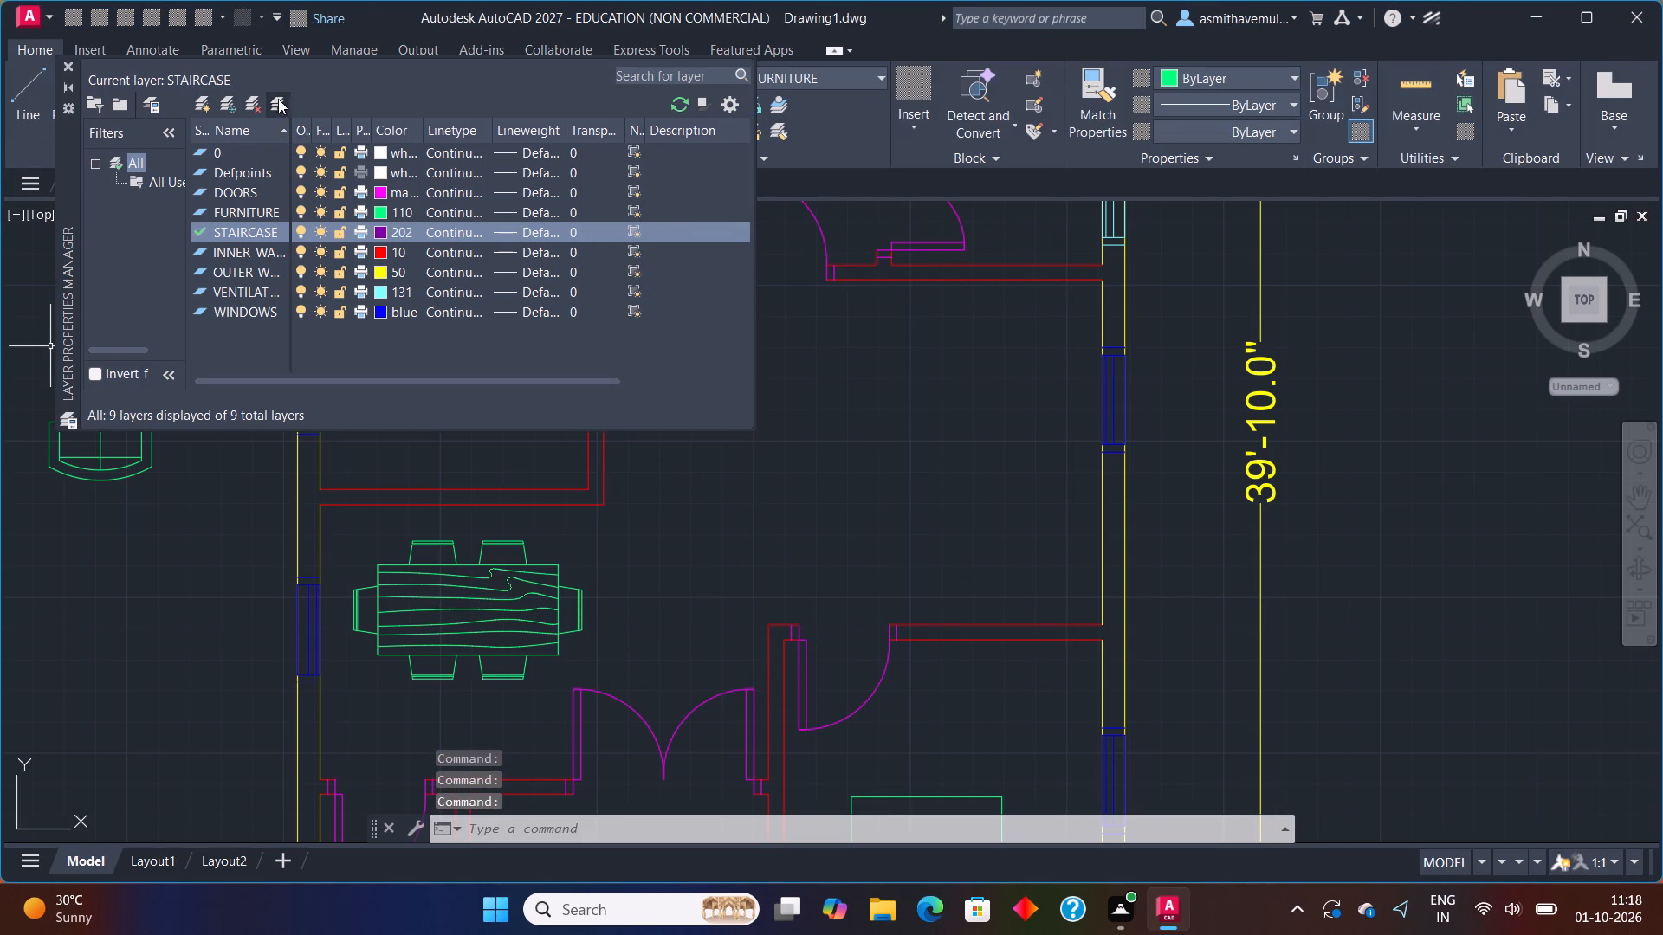
left_click(71, 59)
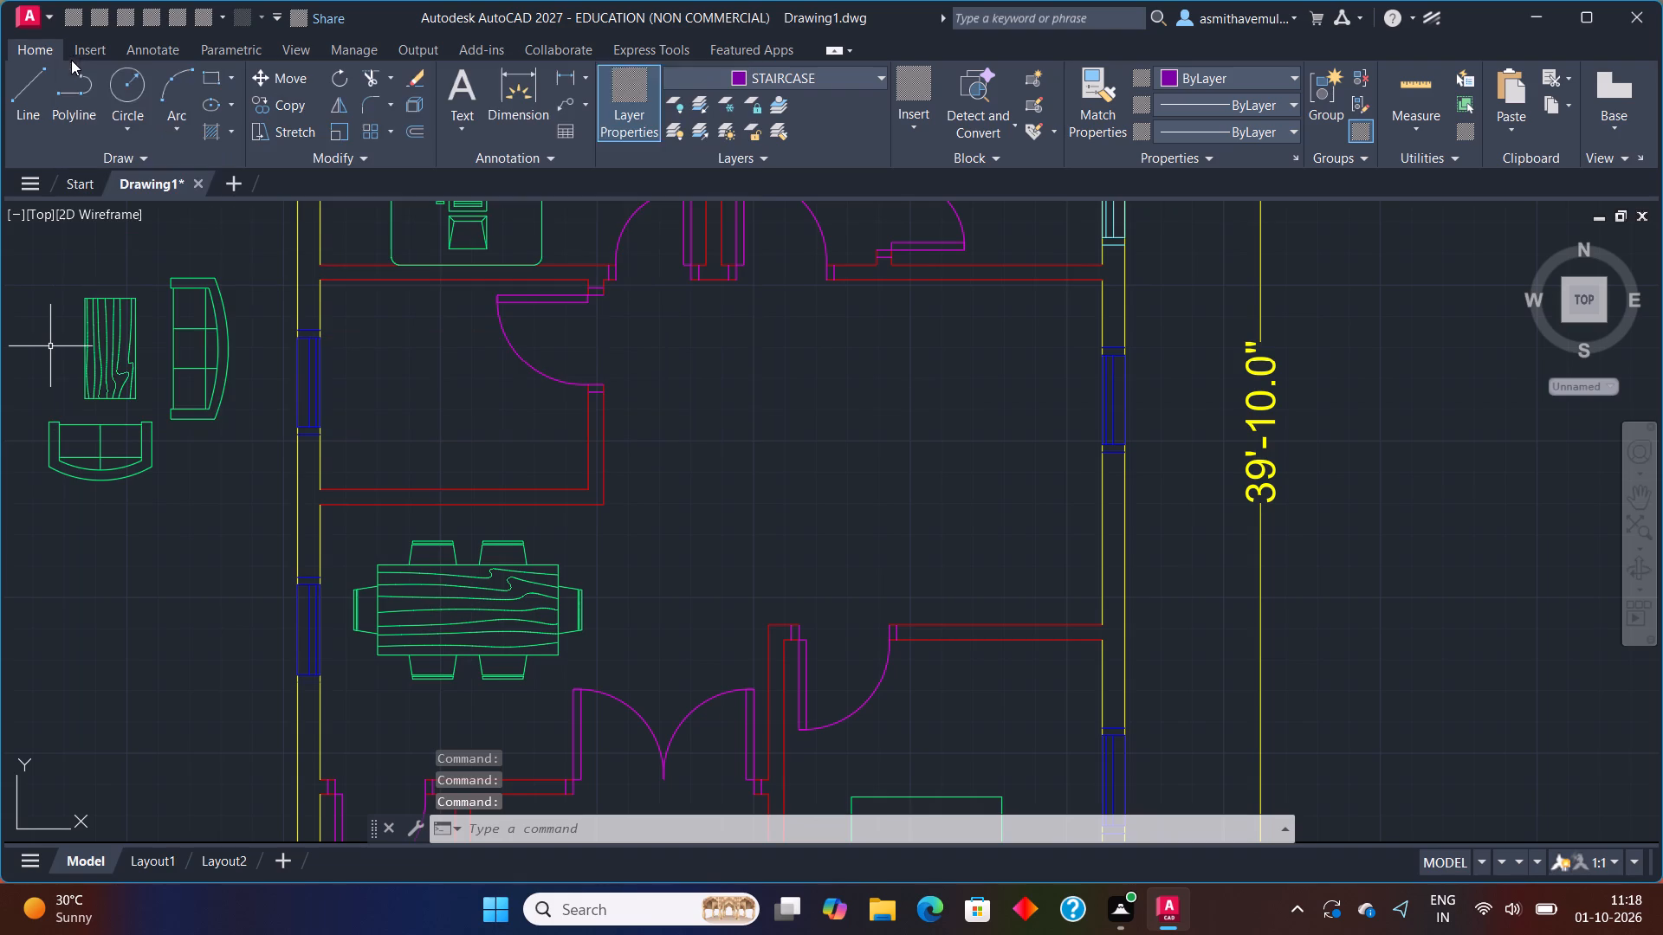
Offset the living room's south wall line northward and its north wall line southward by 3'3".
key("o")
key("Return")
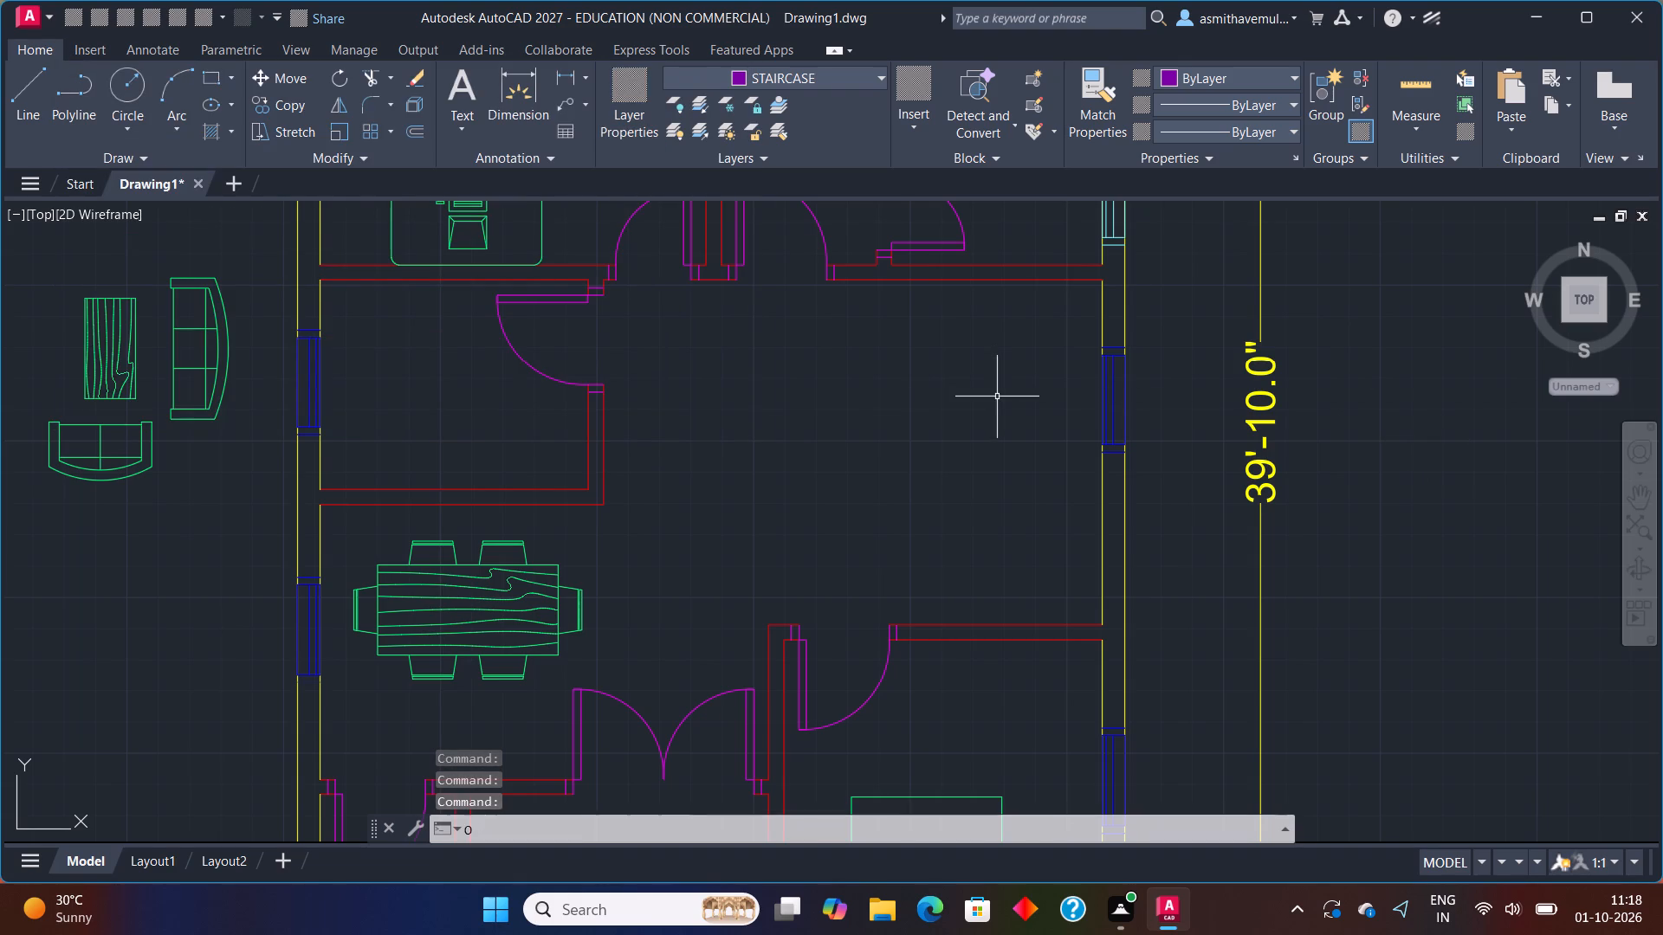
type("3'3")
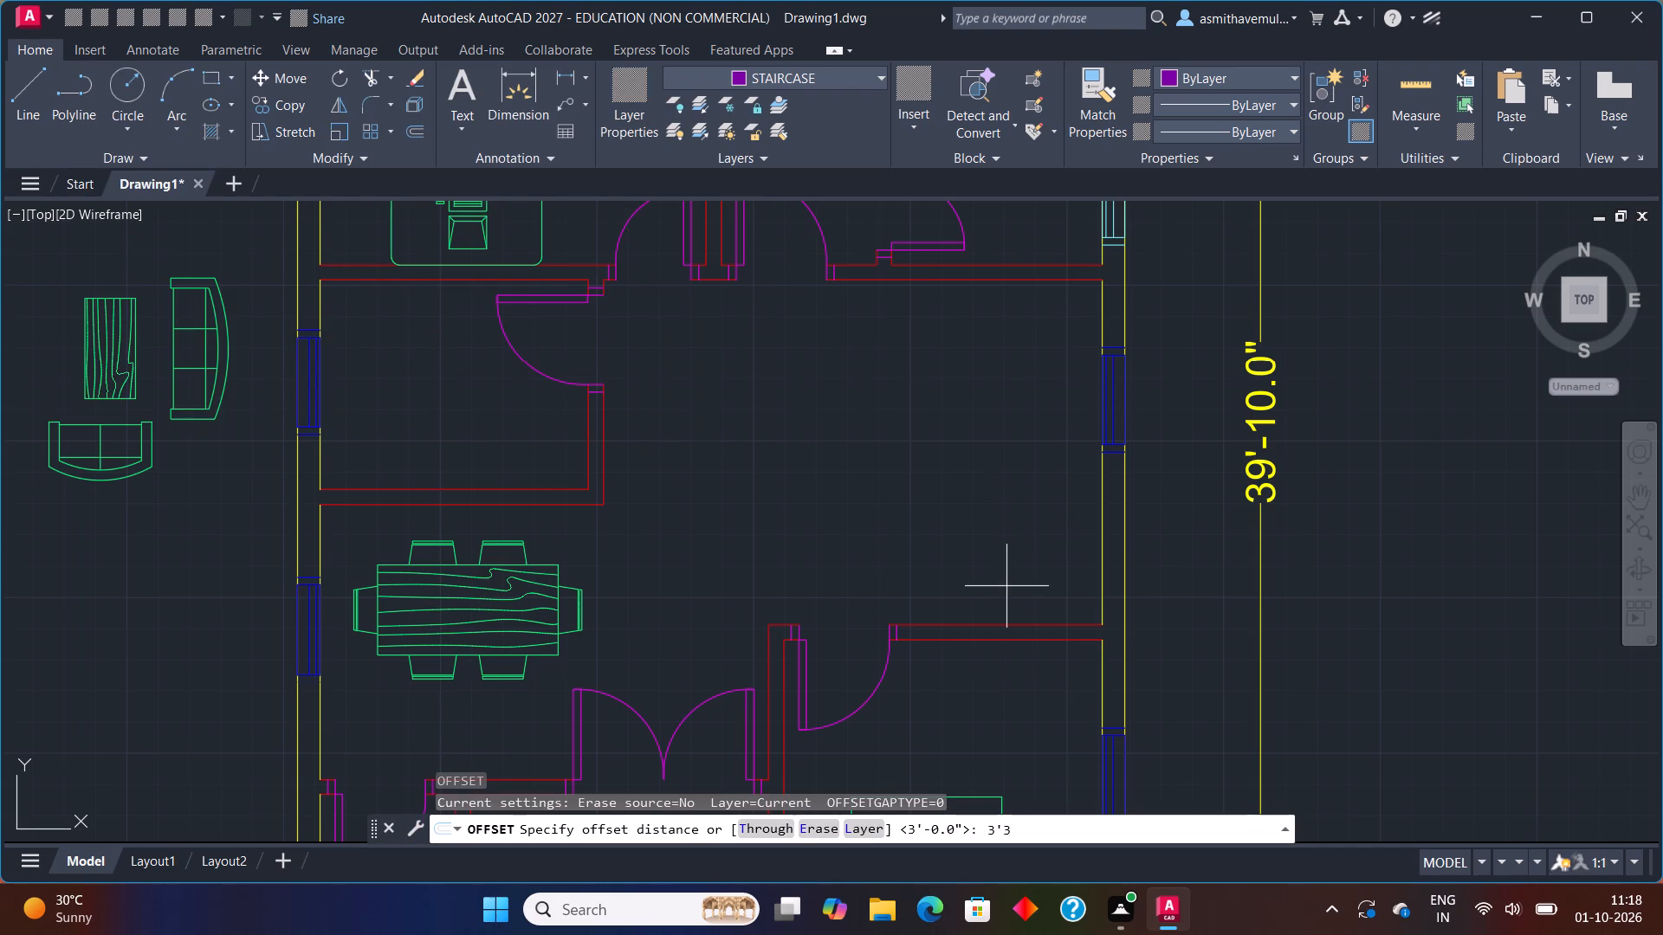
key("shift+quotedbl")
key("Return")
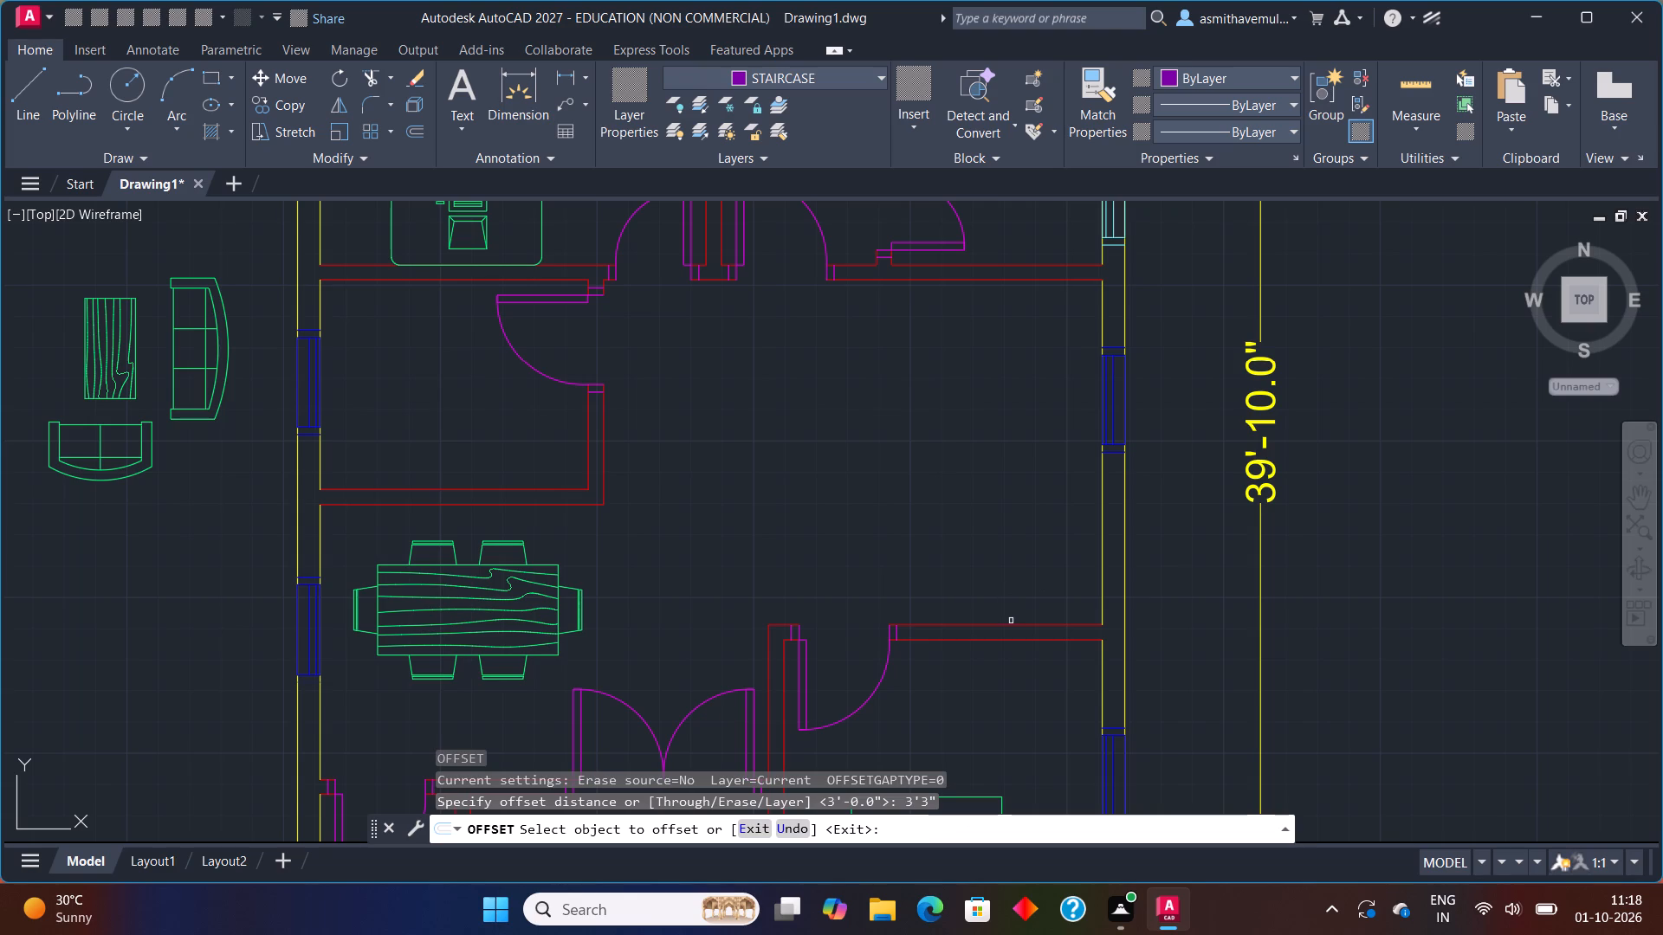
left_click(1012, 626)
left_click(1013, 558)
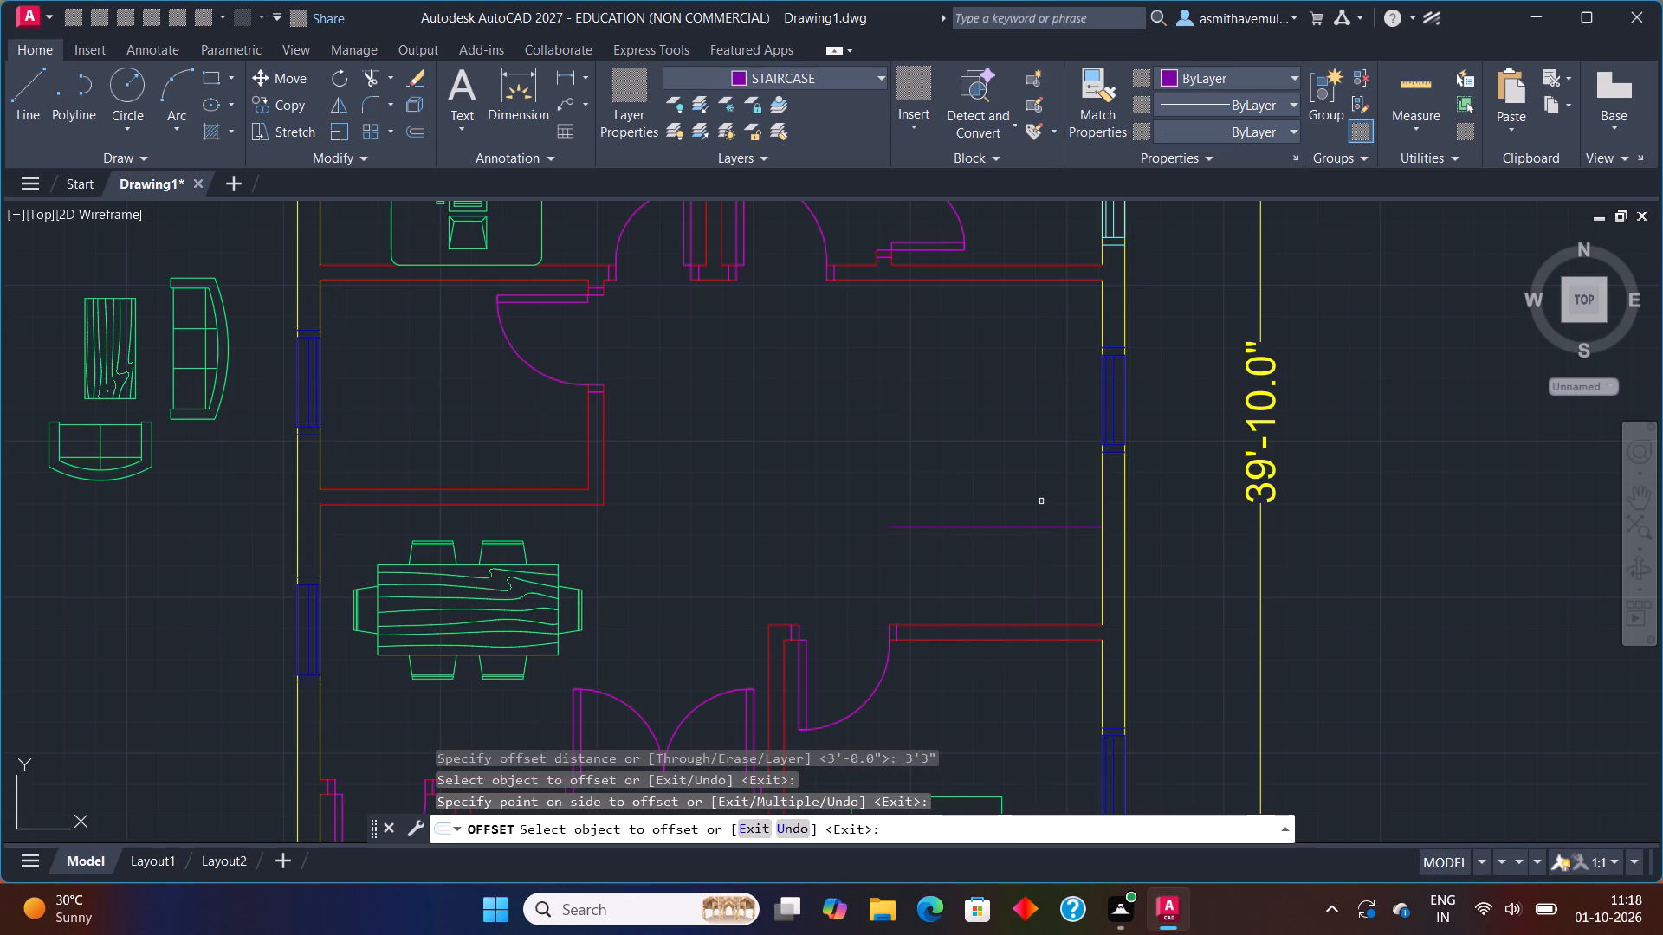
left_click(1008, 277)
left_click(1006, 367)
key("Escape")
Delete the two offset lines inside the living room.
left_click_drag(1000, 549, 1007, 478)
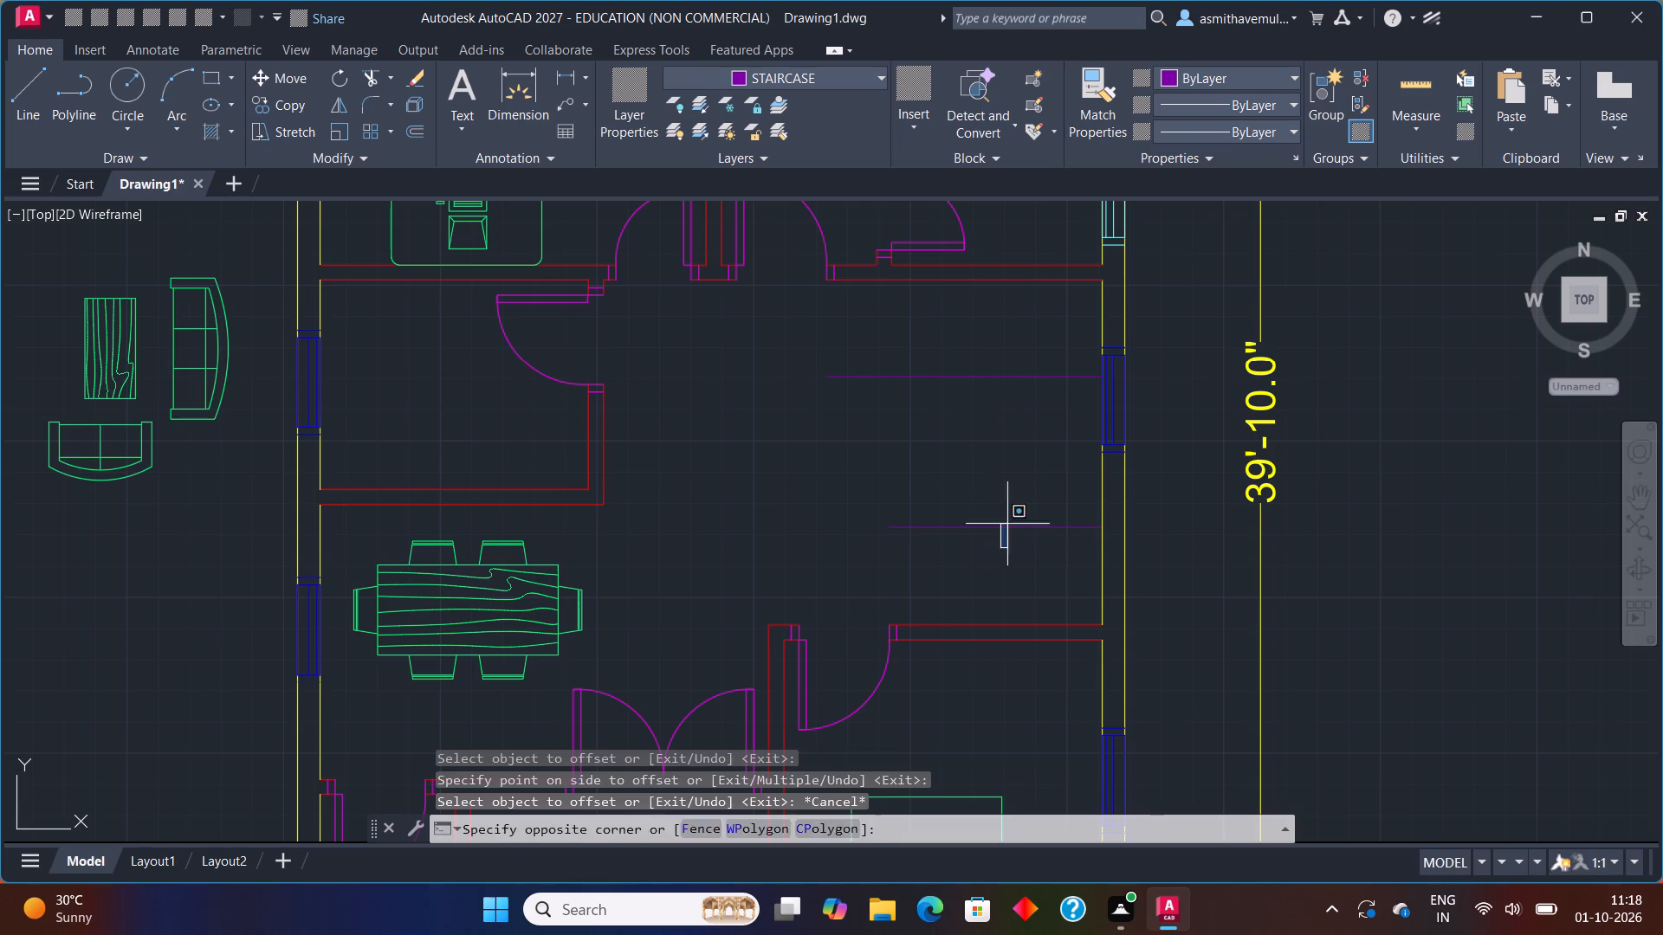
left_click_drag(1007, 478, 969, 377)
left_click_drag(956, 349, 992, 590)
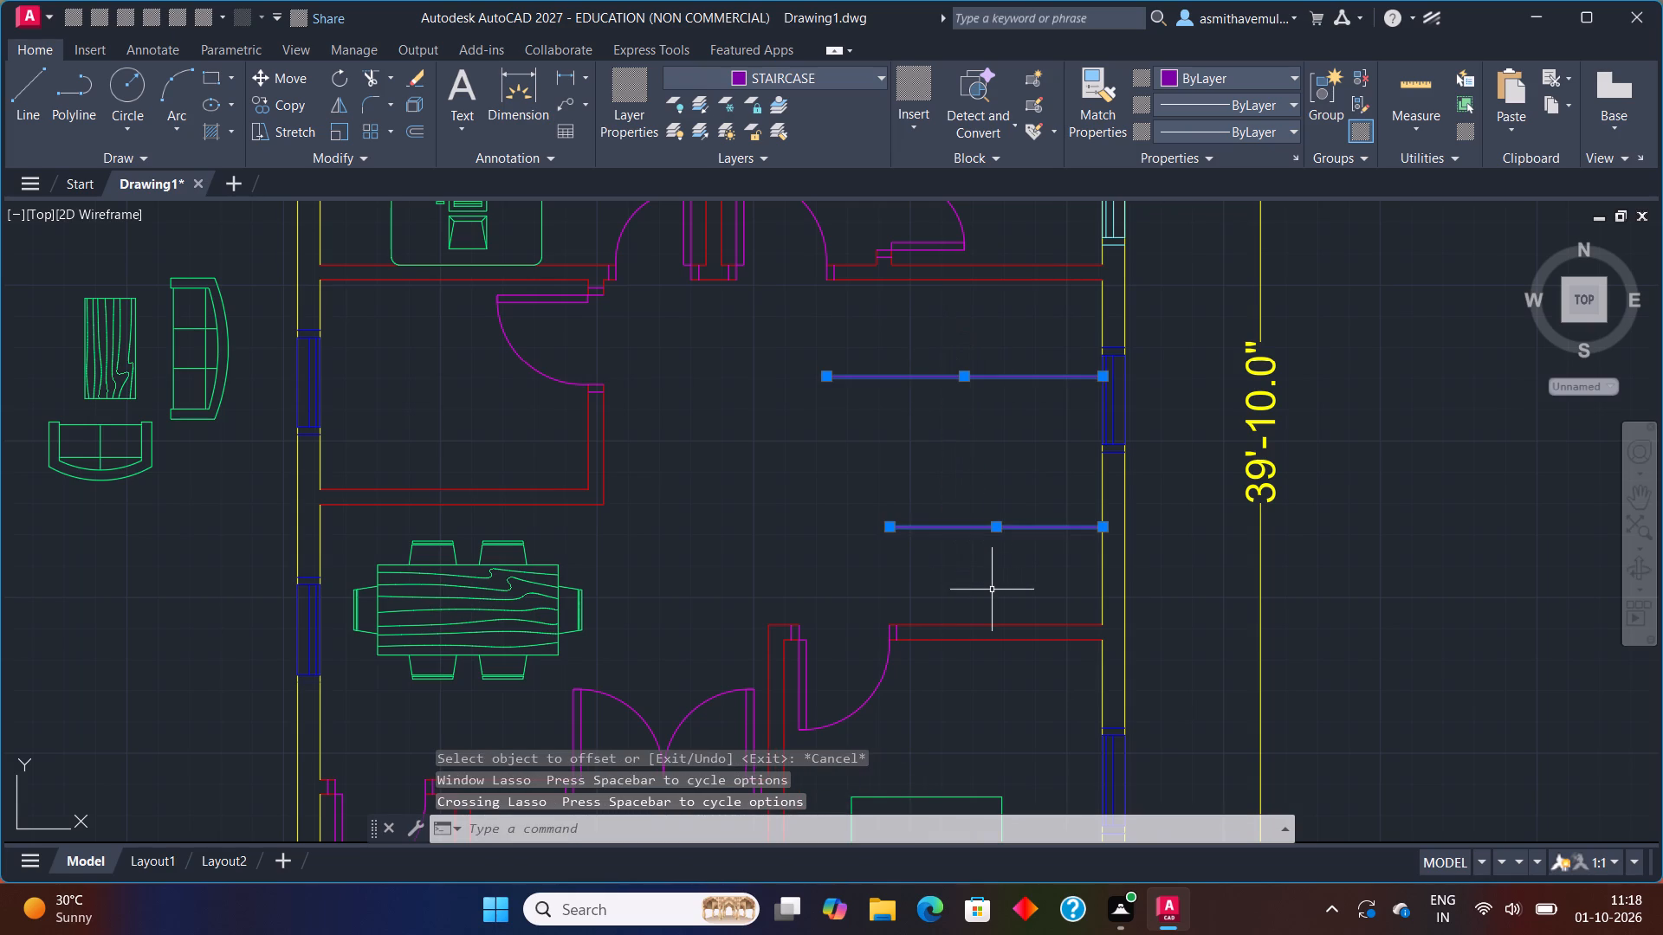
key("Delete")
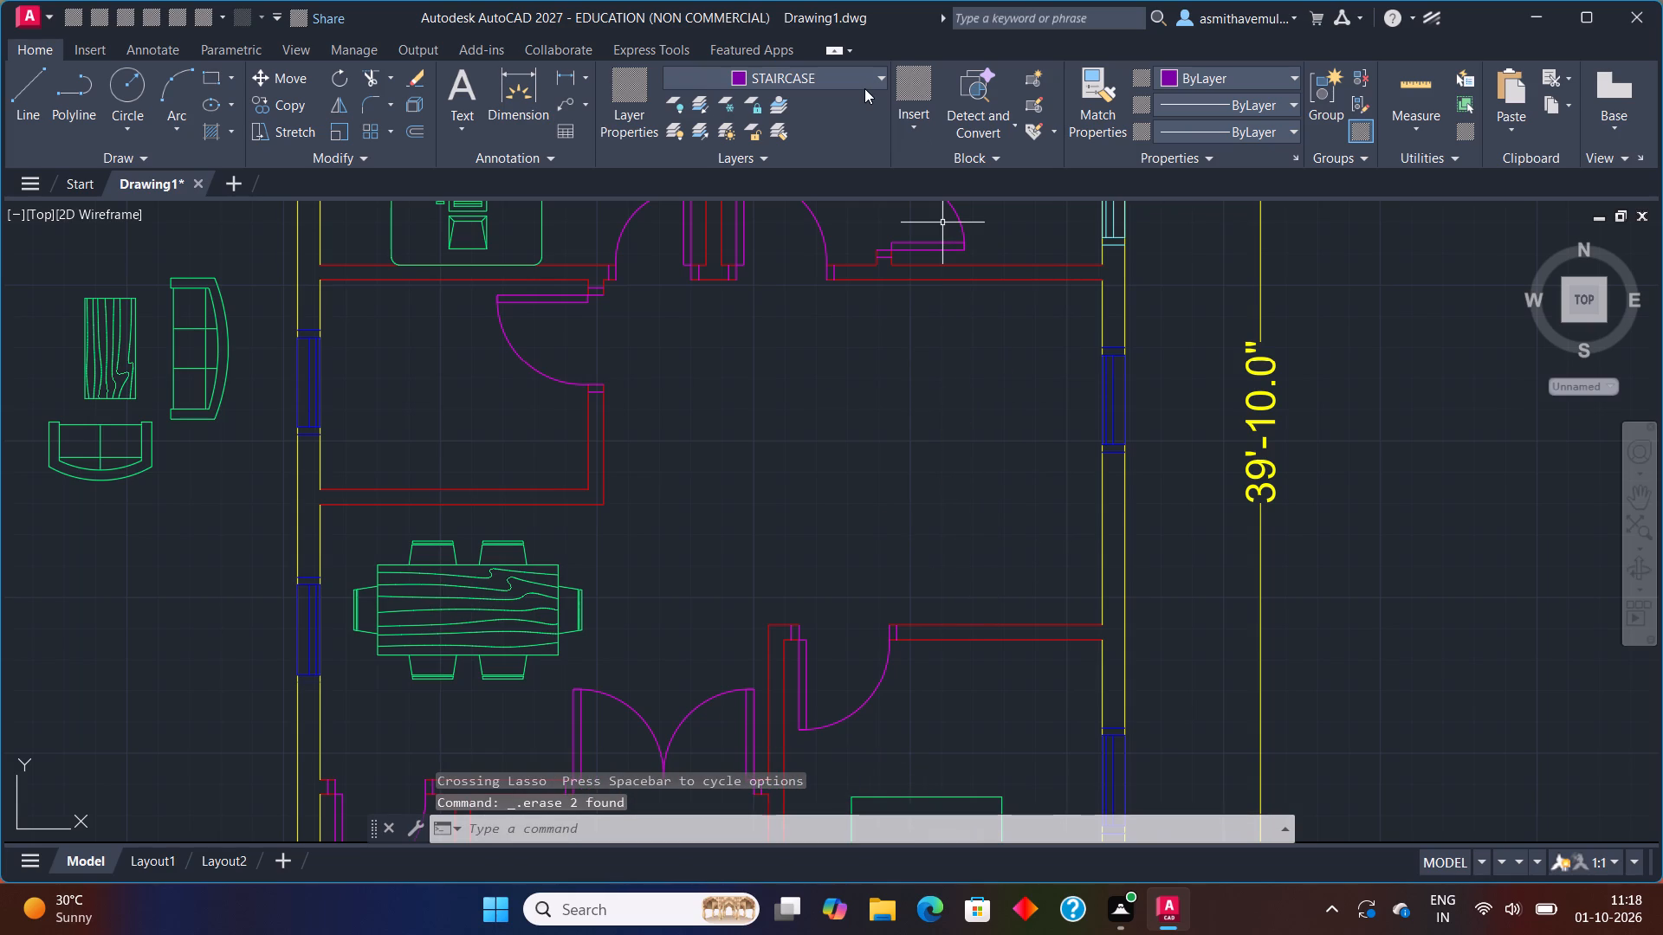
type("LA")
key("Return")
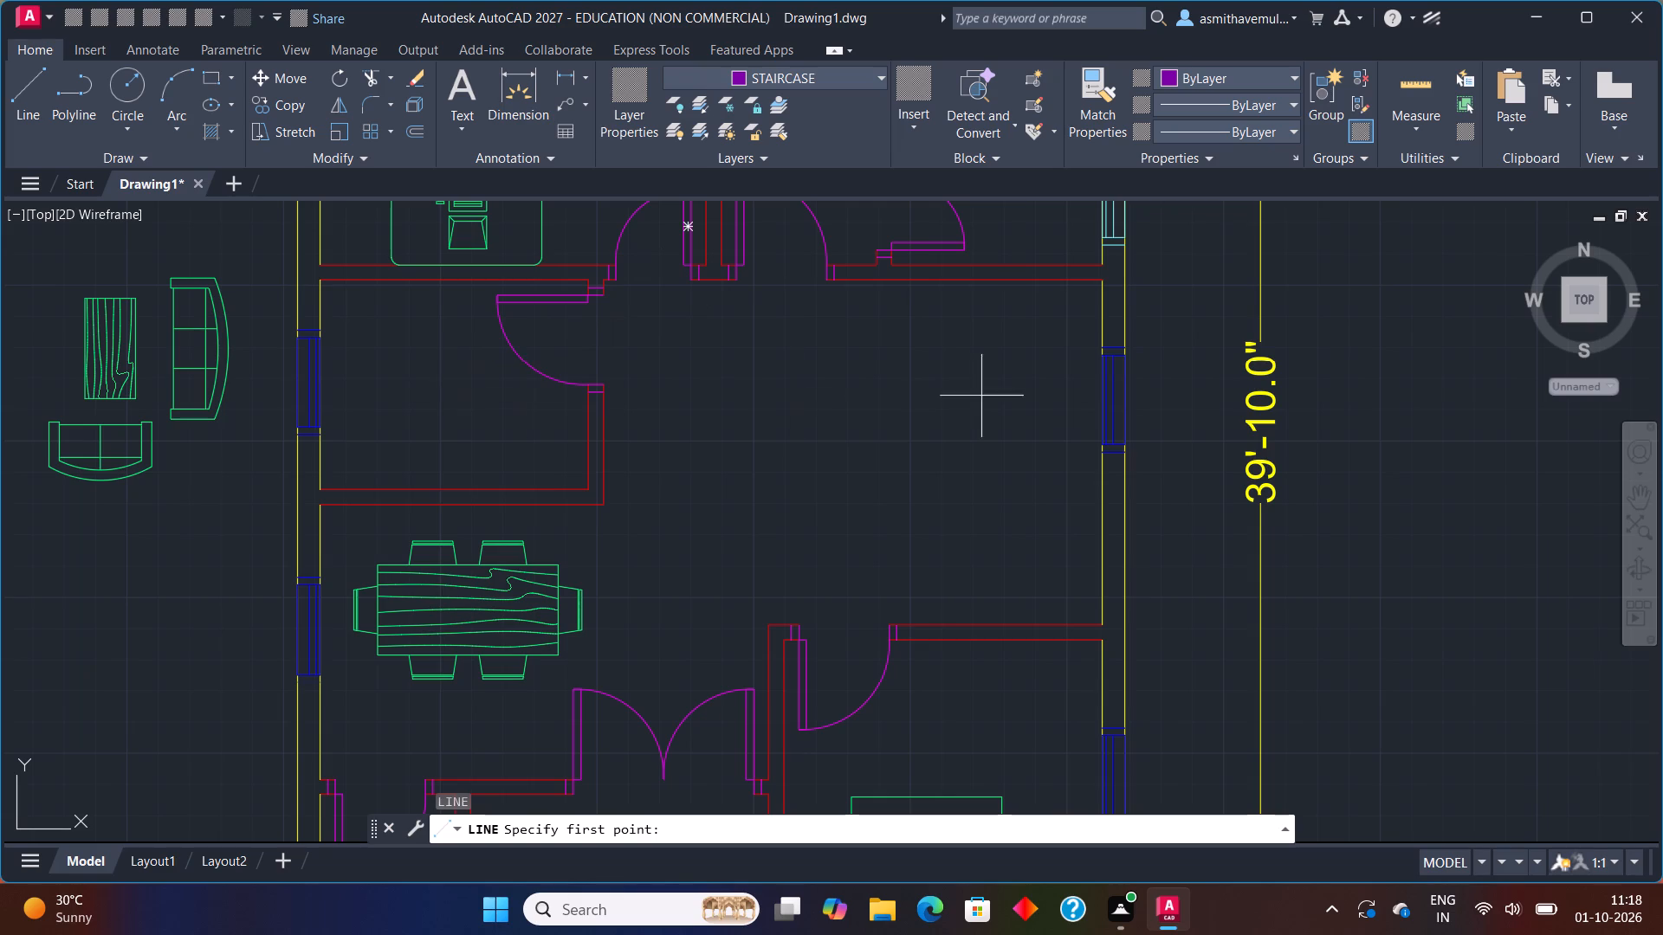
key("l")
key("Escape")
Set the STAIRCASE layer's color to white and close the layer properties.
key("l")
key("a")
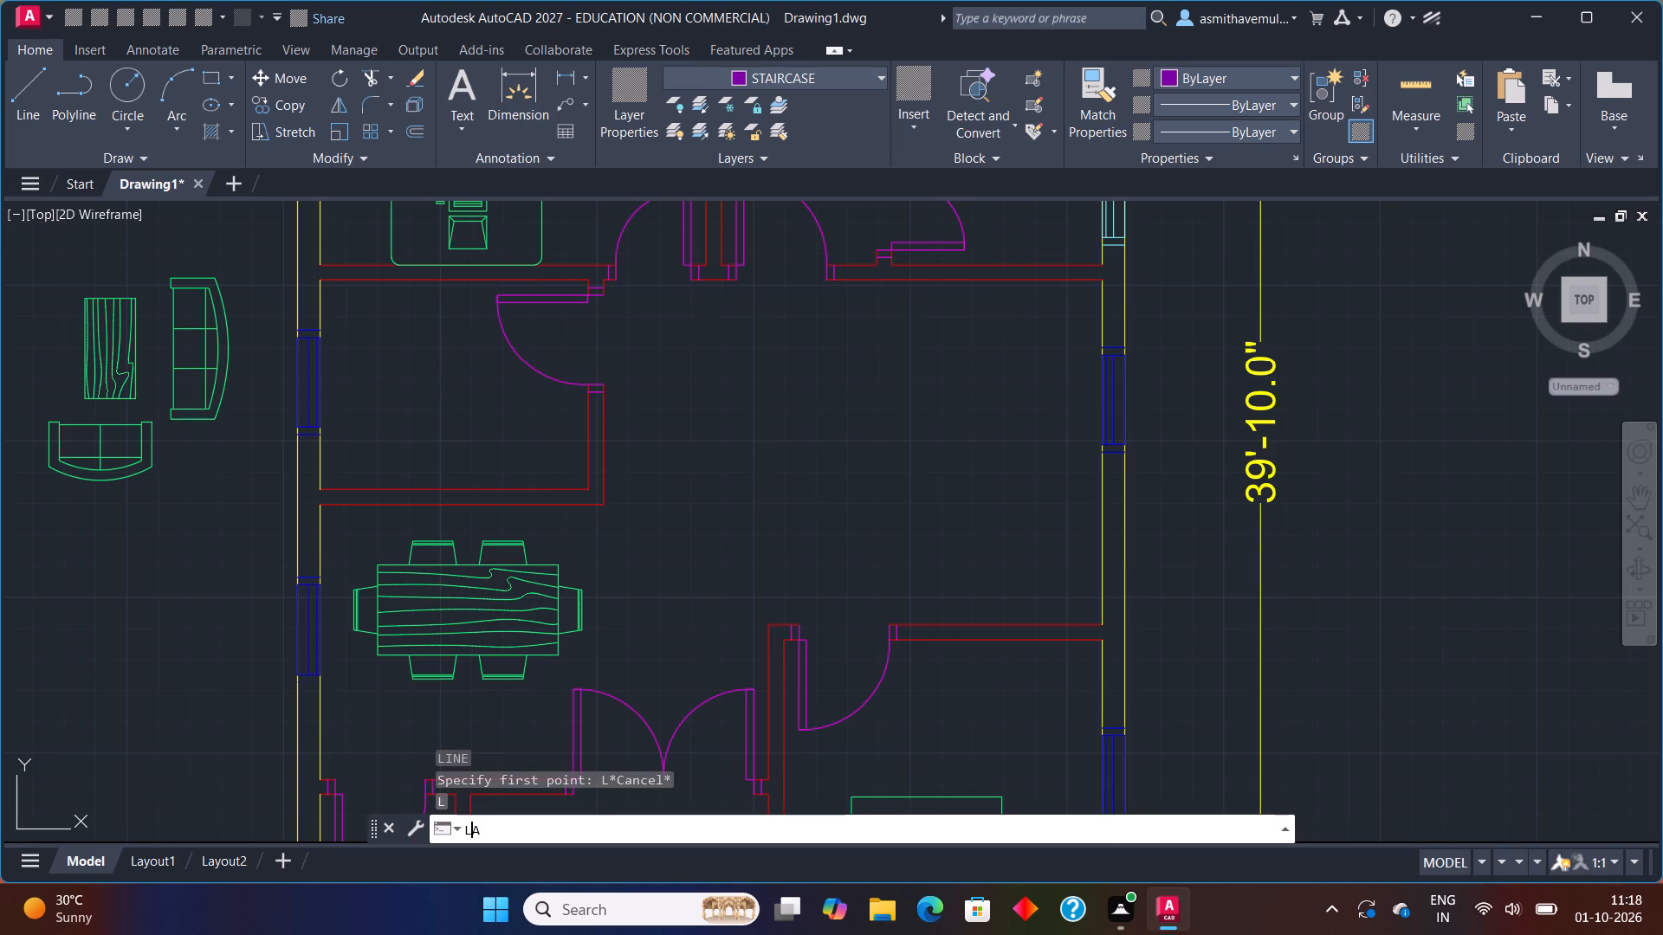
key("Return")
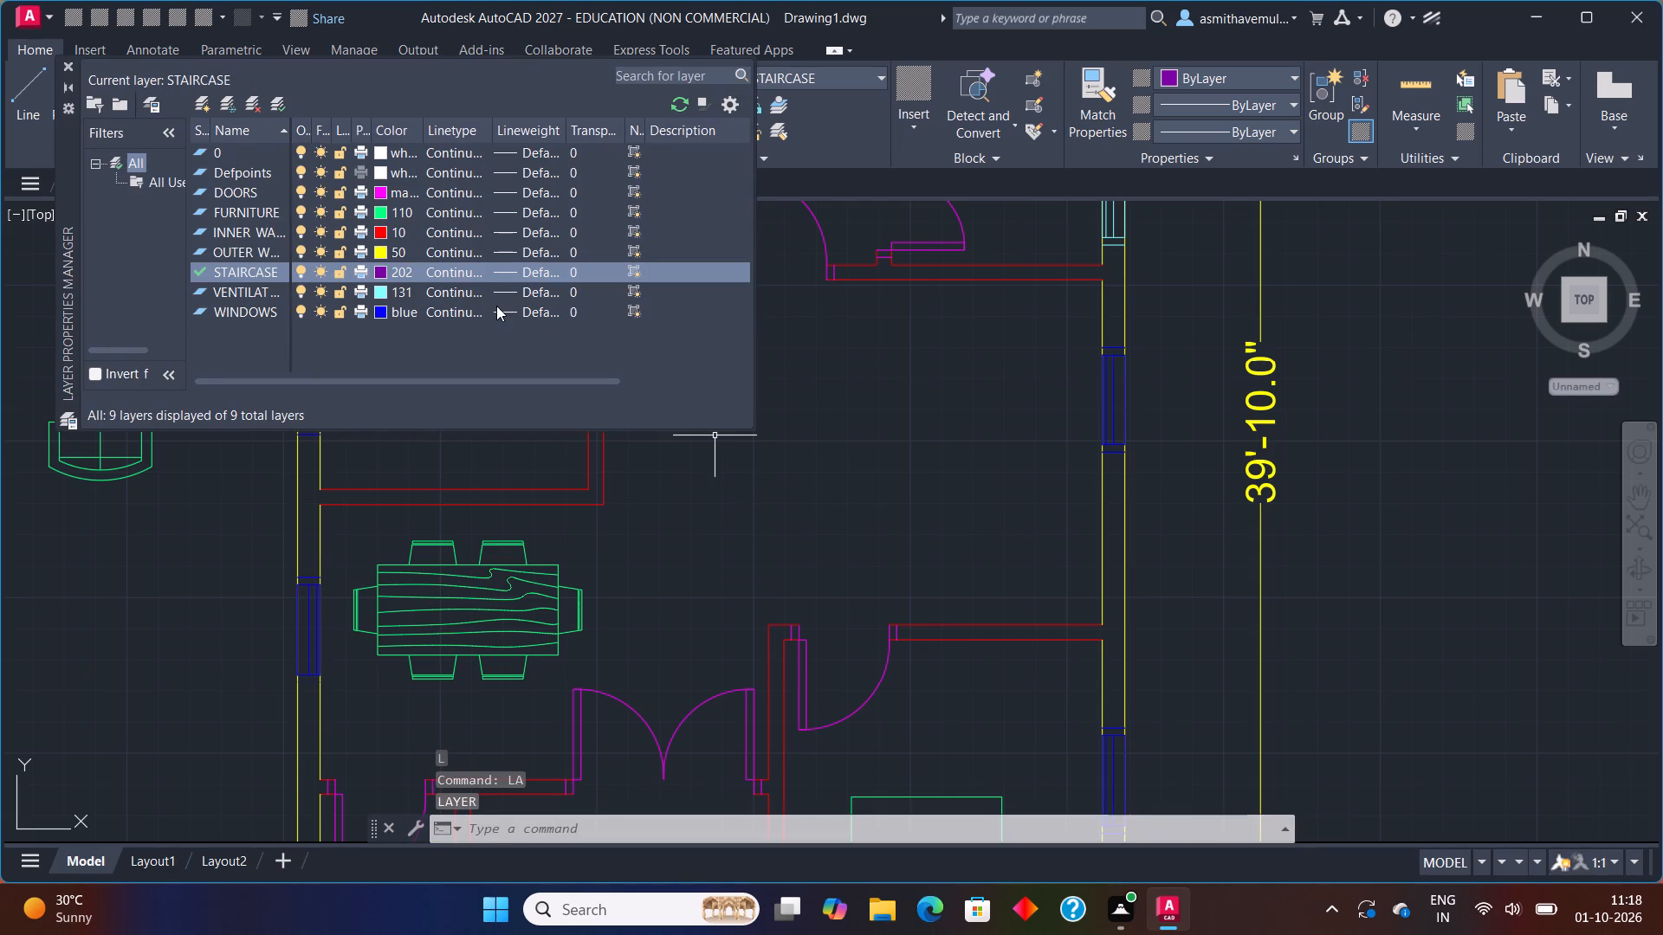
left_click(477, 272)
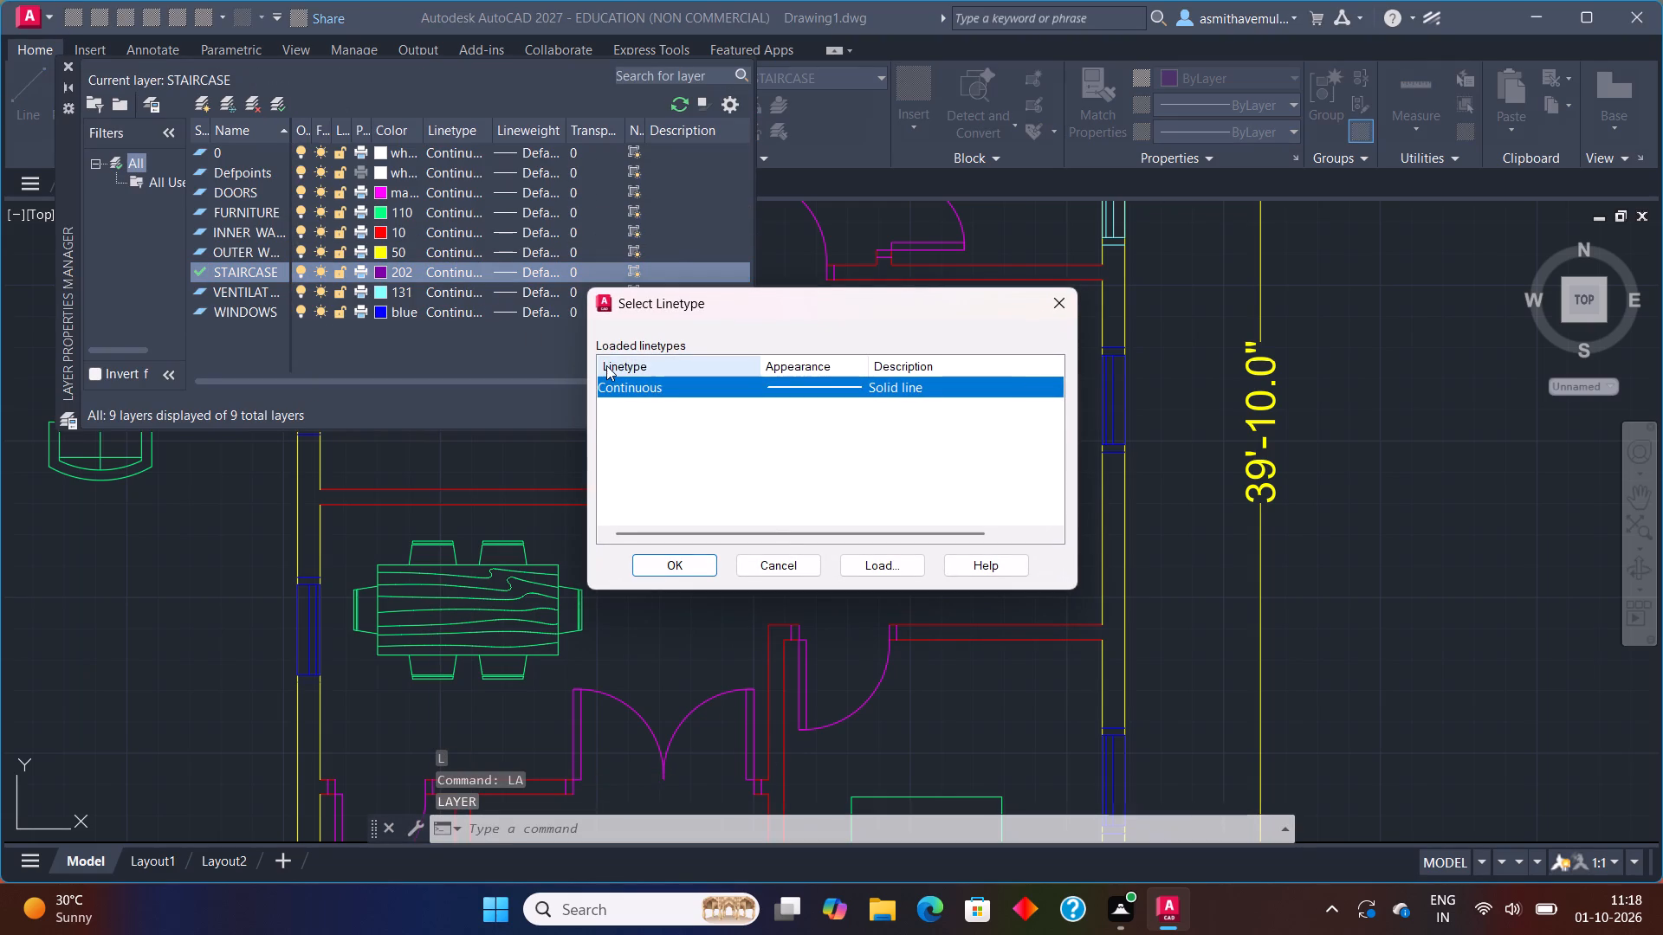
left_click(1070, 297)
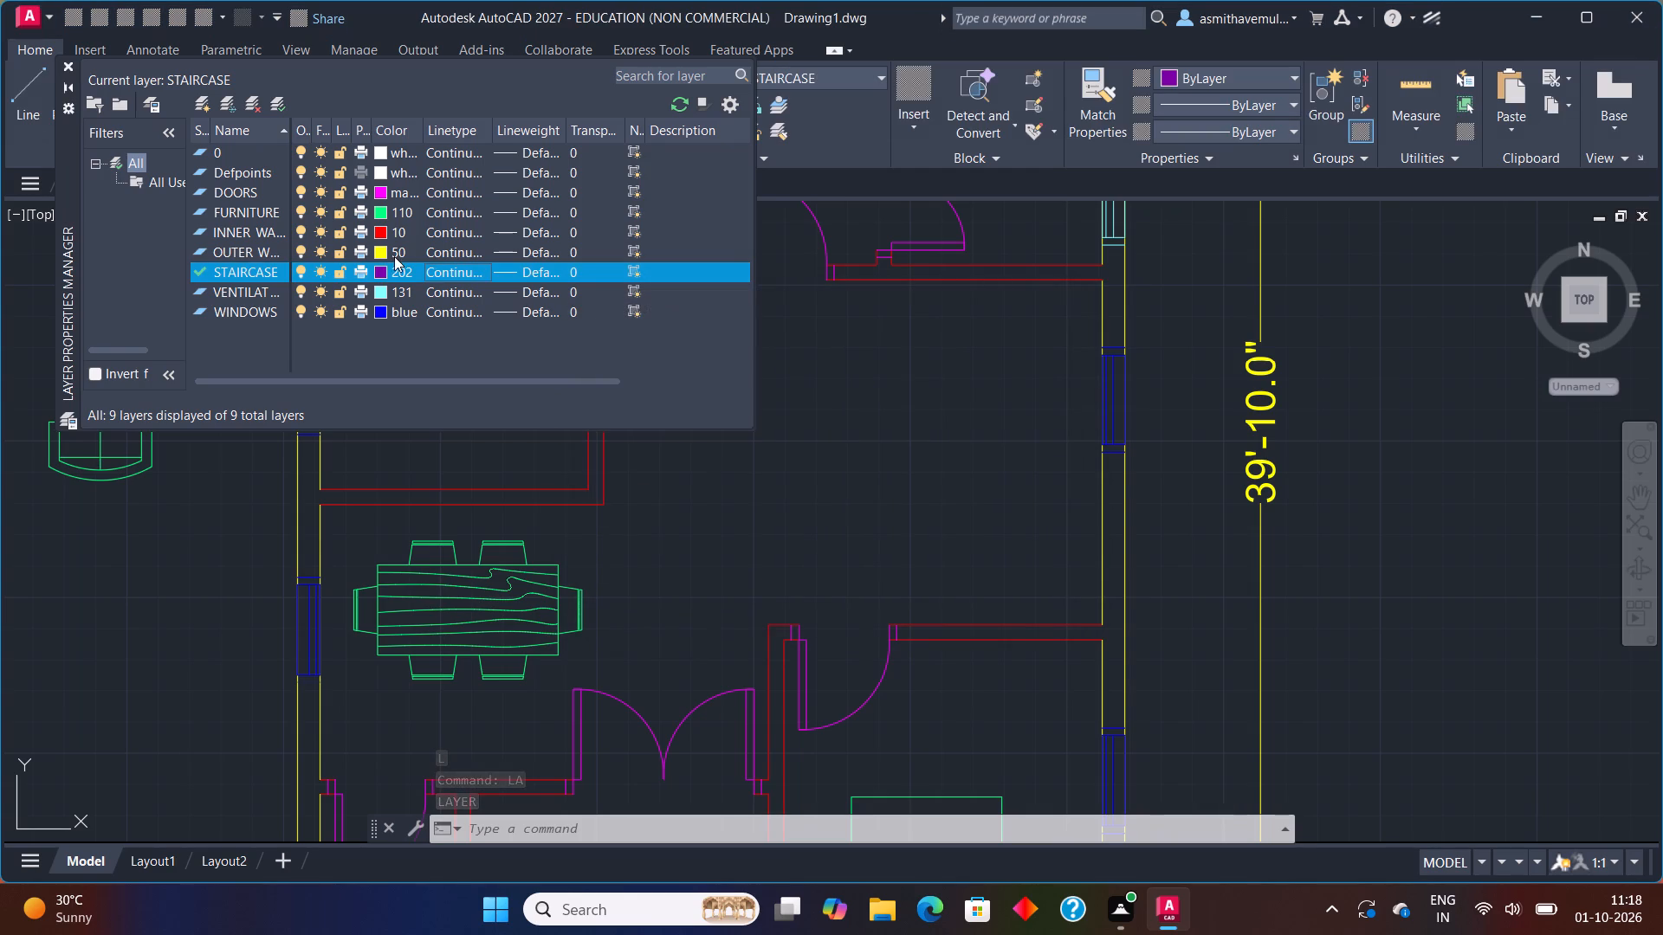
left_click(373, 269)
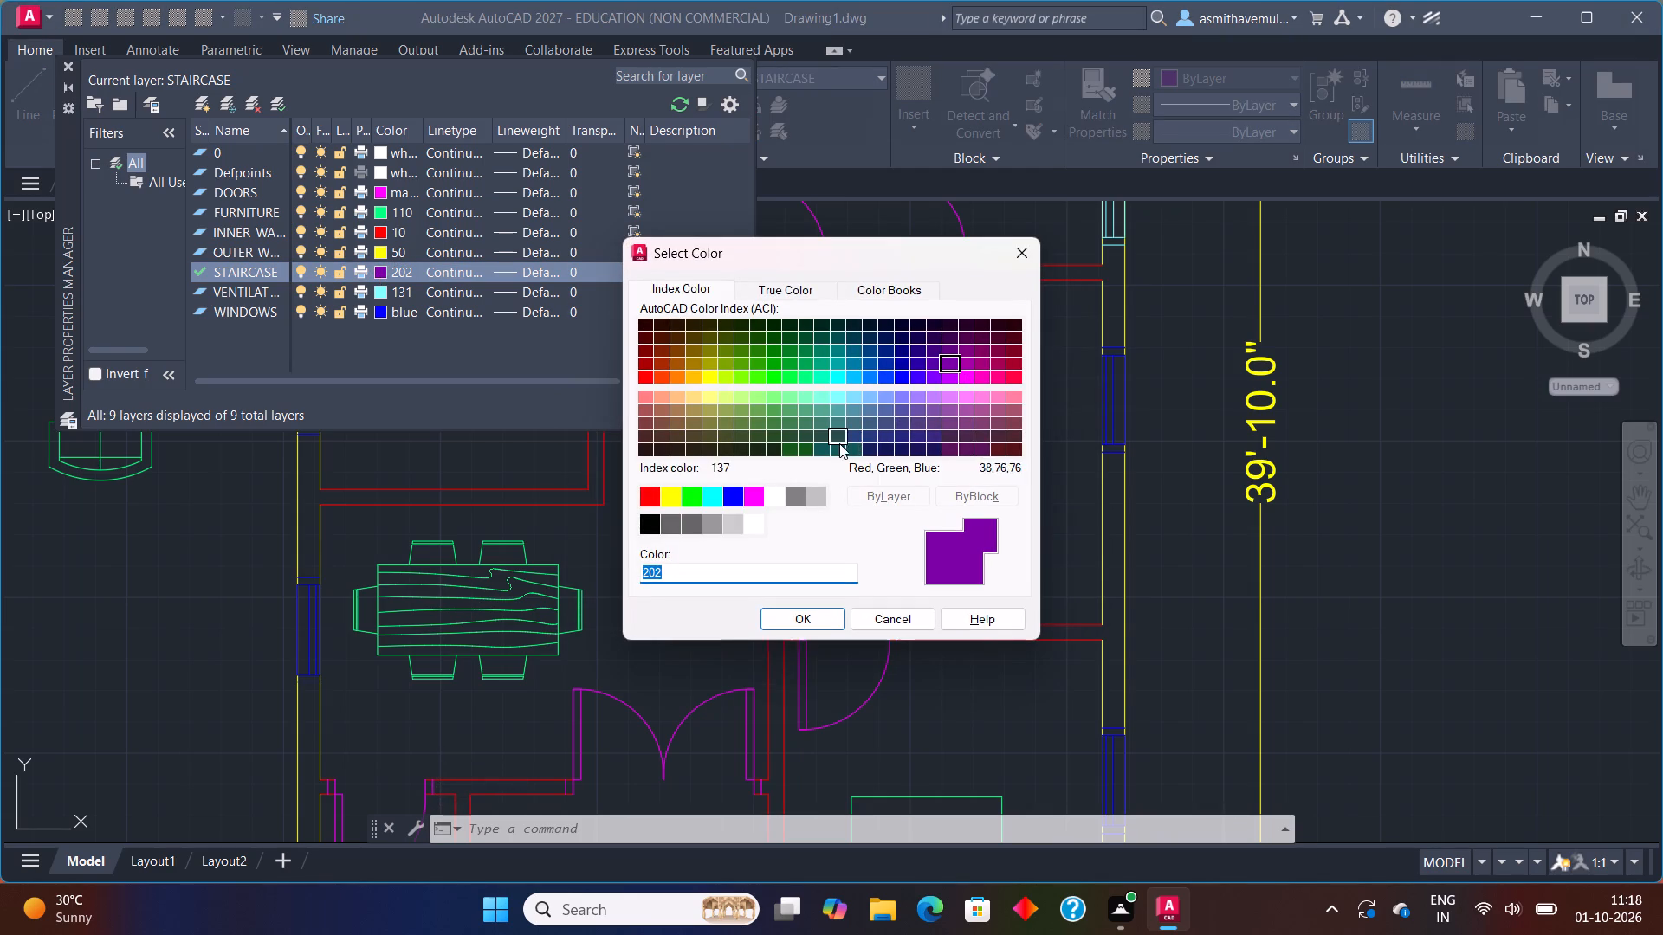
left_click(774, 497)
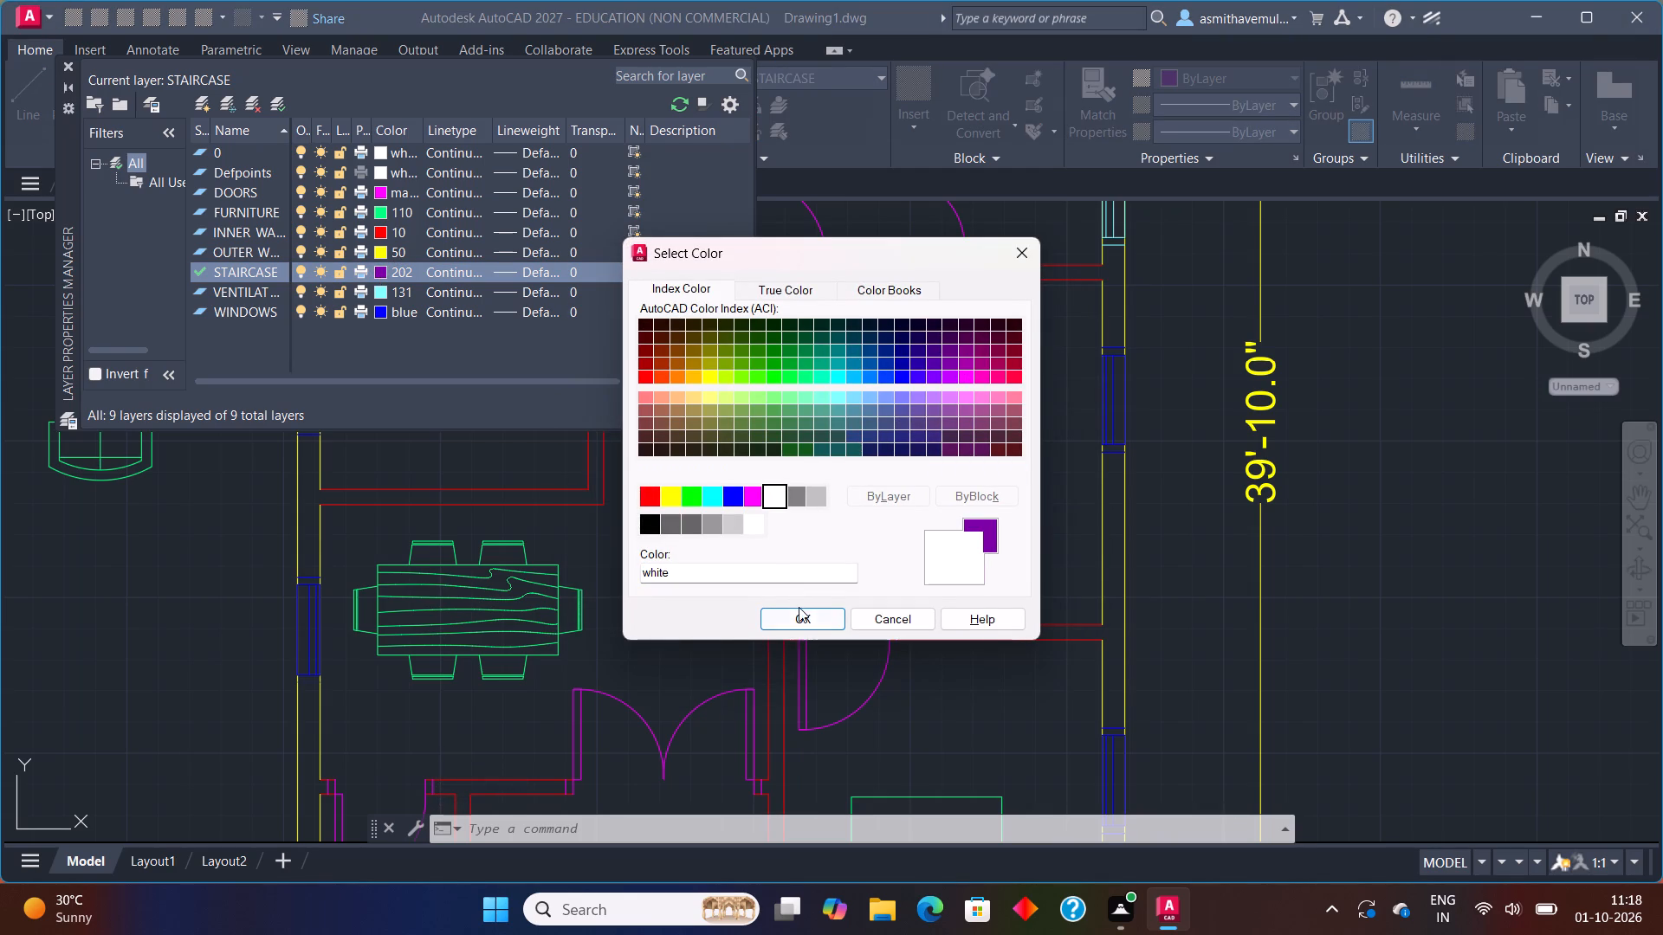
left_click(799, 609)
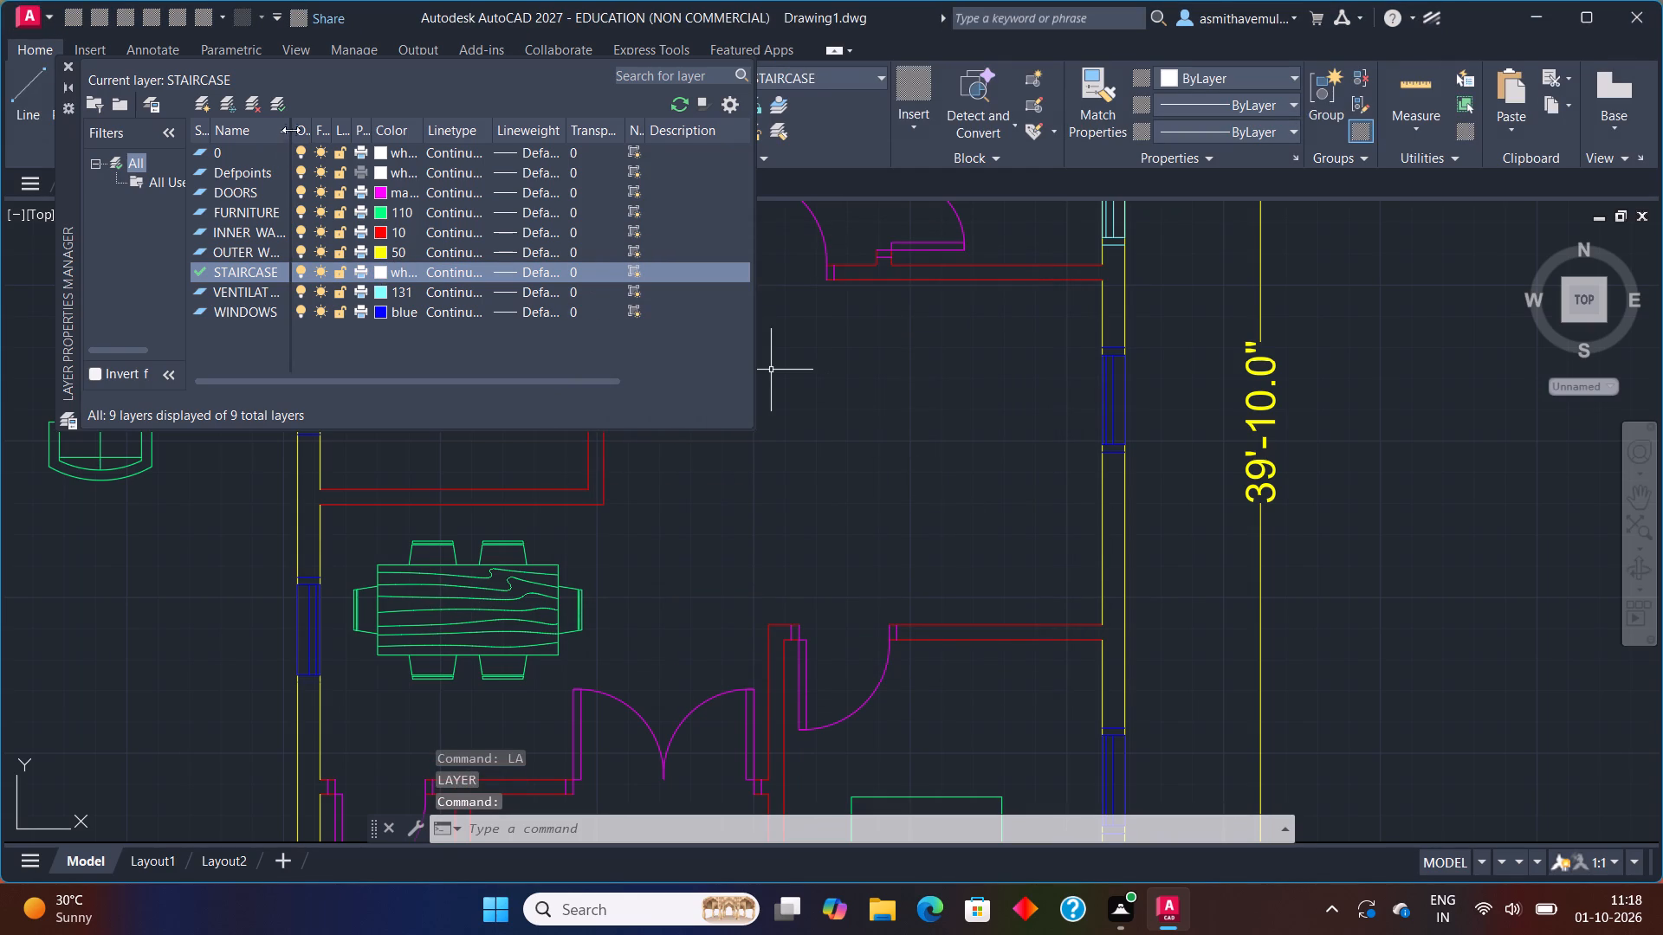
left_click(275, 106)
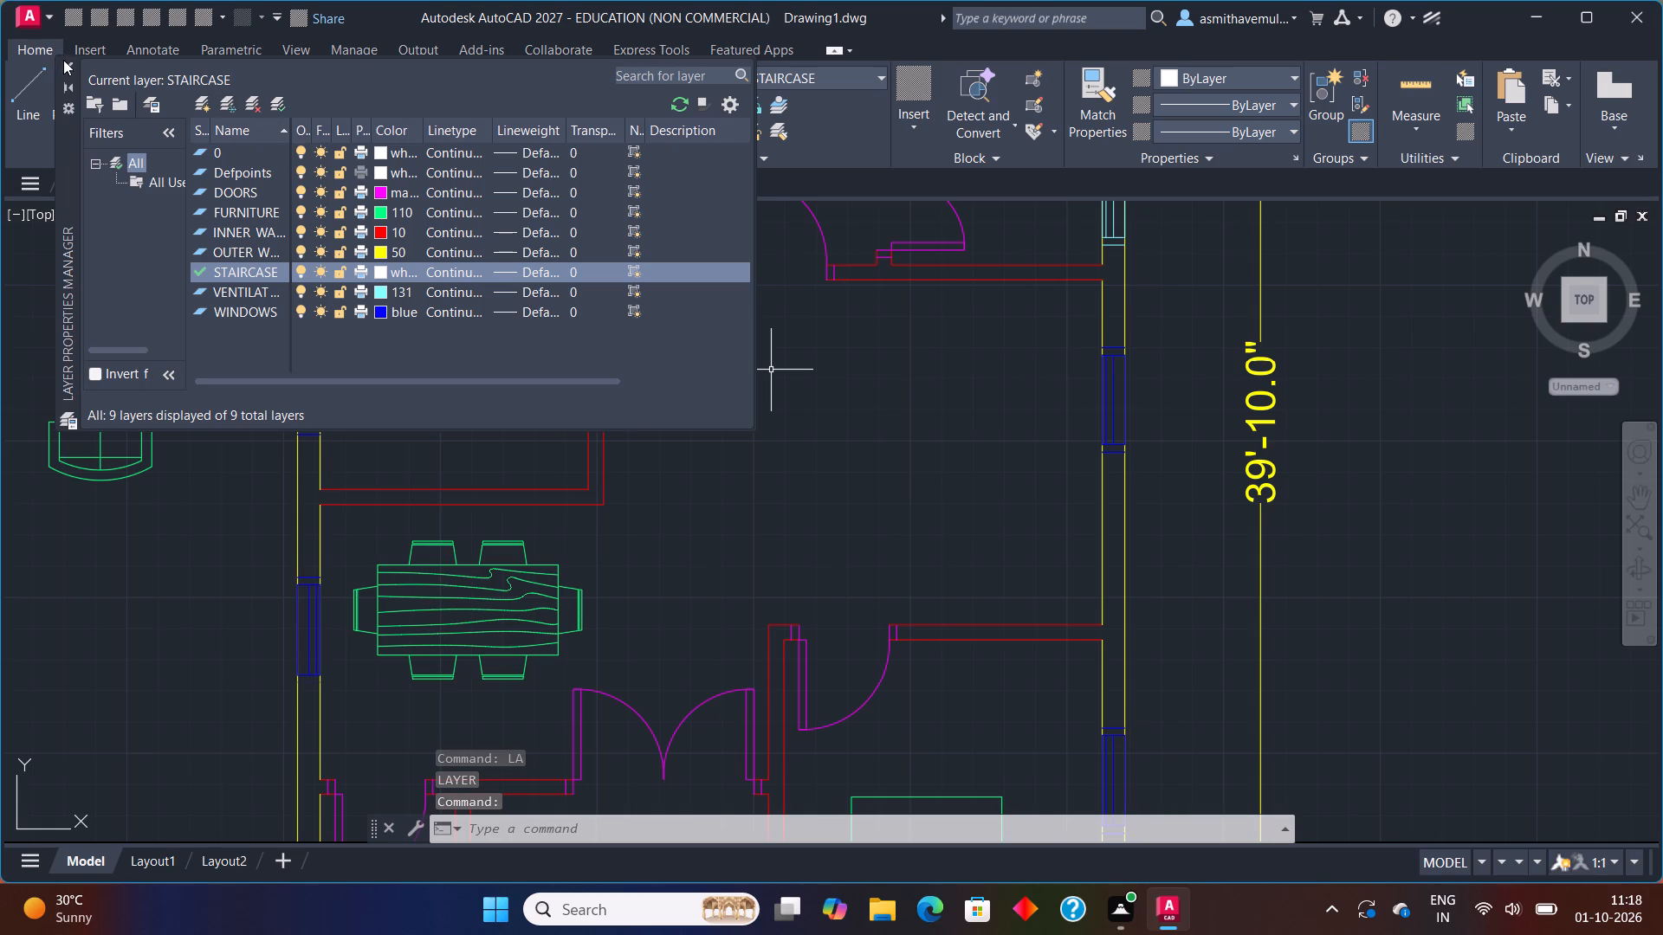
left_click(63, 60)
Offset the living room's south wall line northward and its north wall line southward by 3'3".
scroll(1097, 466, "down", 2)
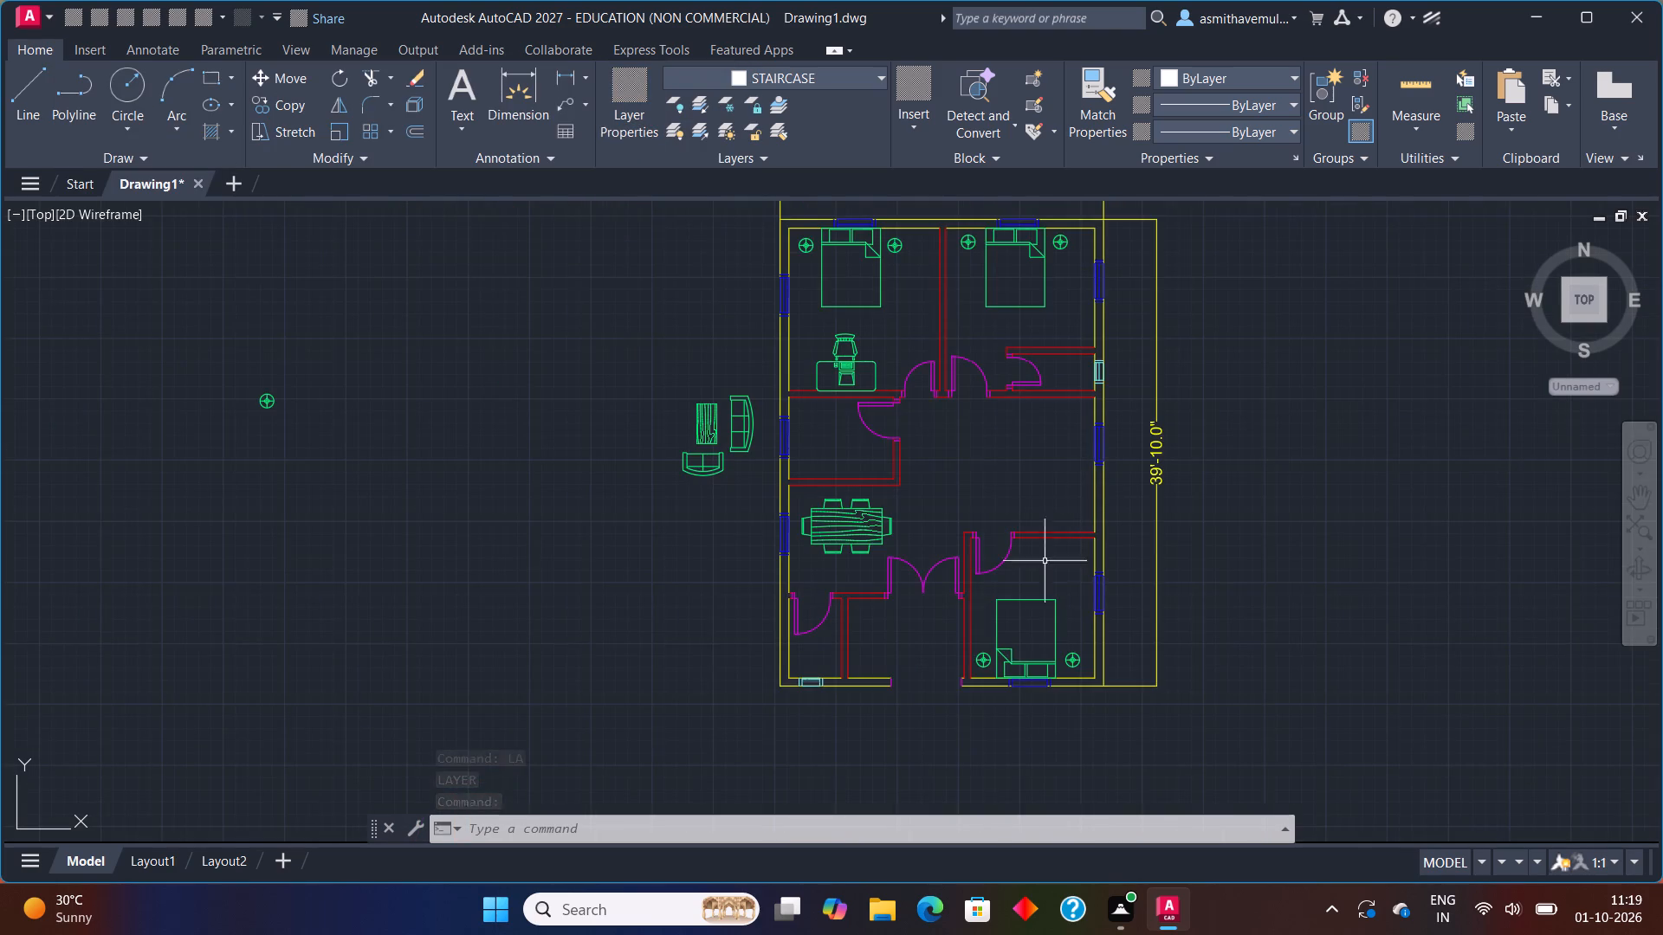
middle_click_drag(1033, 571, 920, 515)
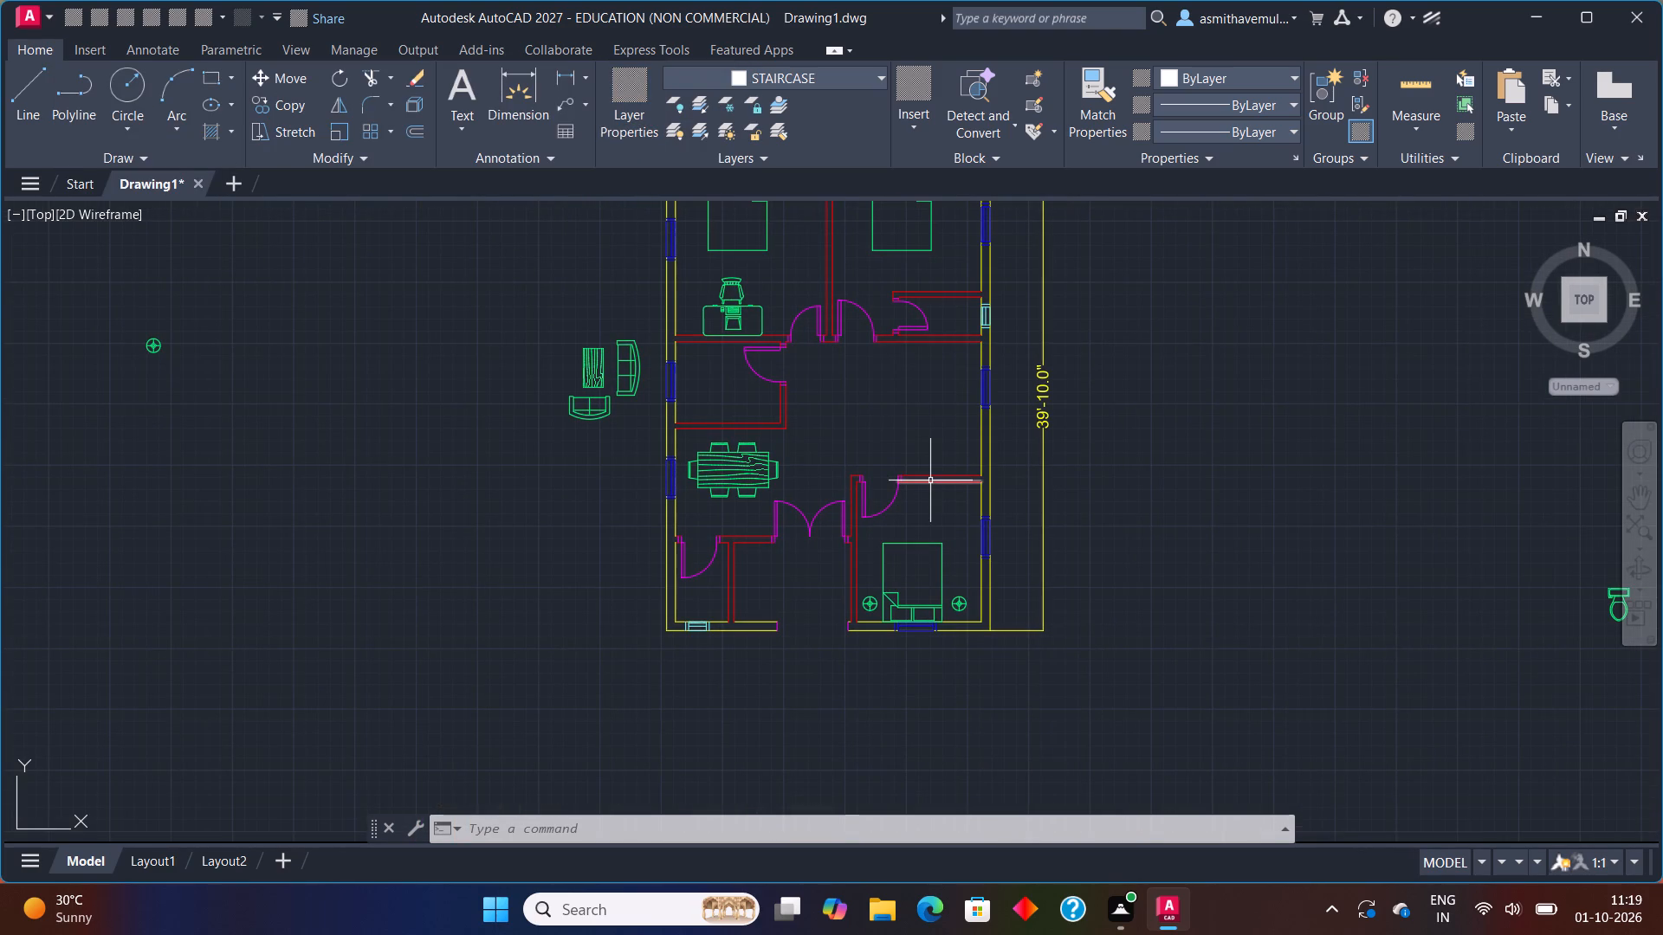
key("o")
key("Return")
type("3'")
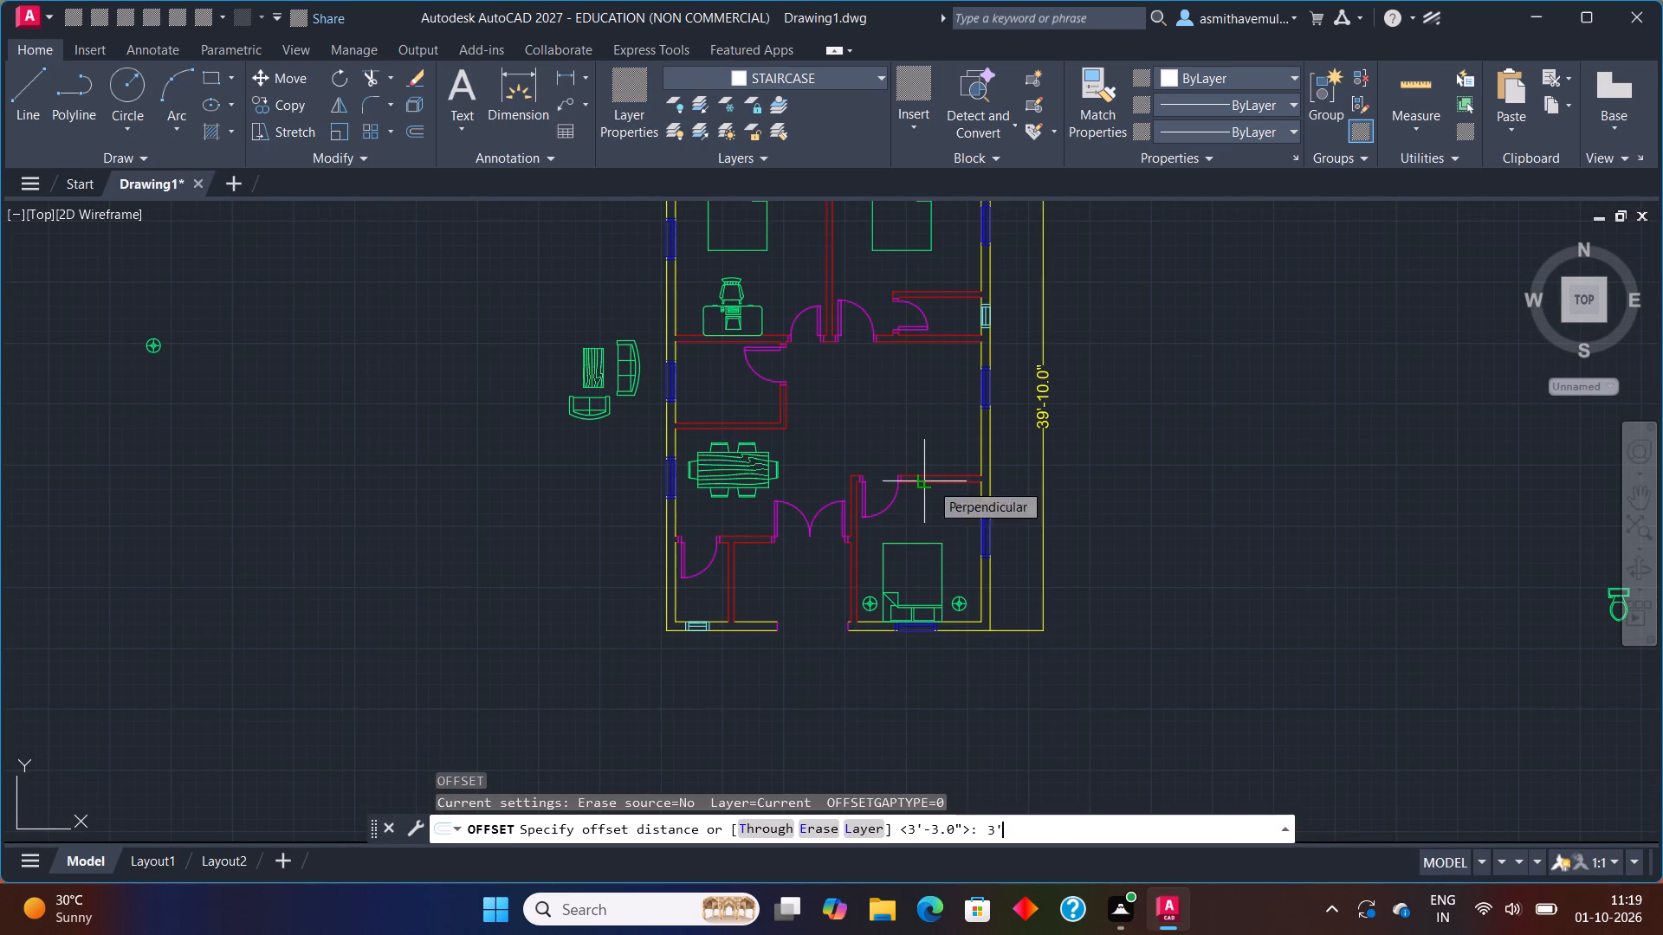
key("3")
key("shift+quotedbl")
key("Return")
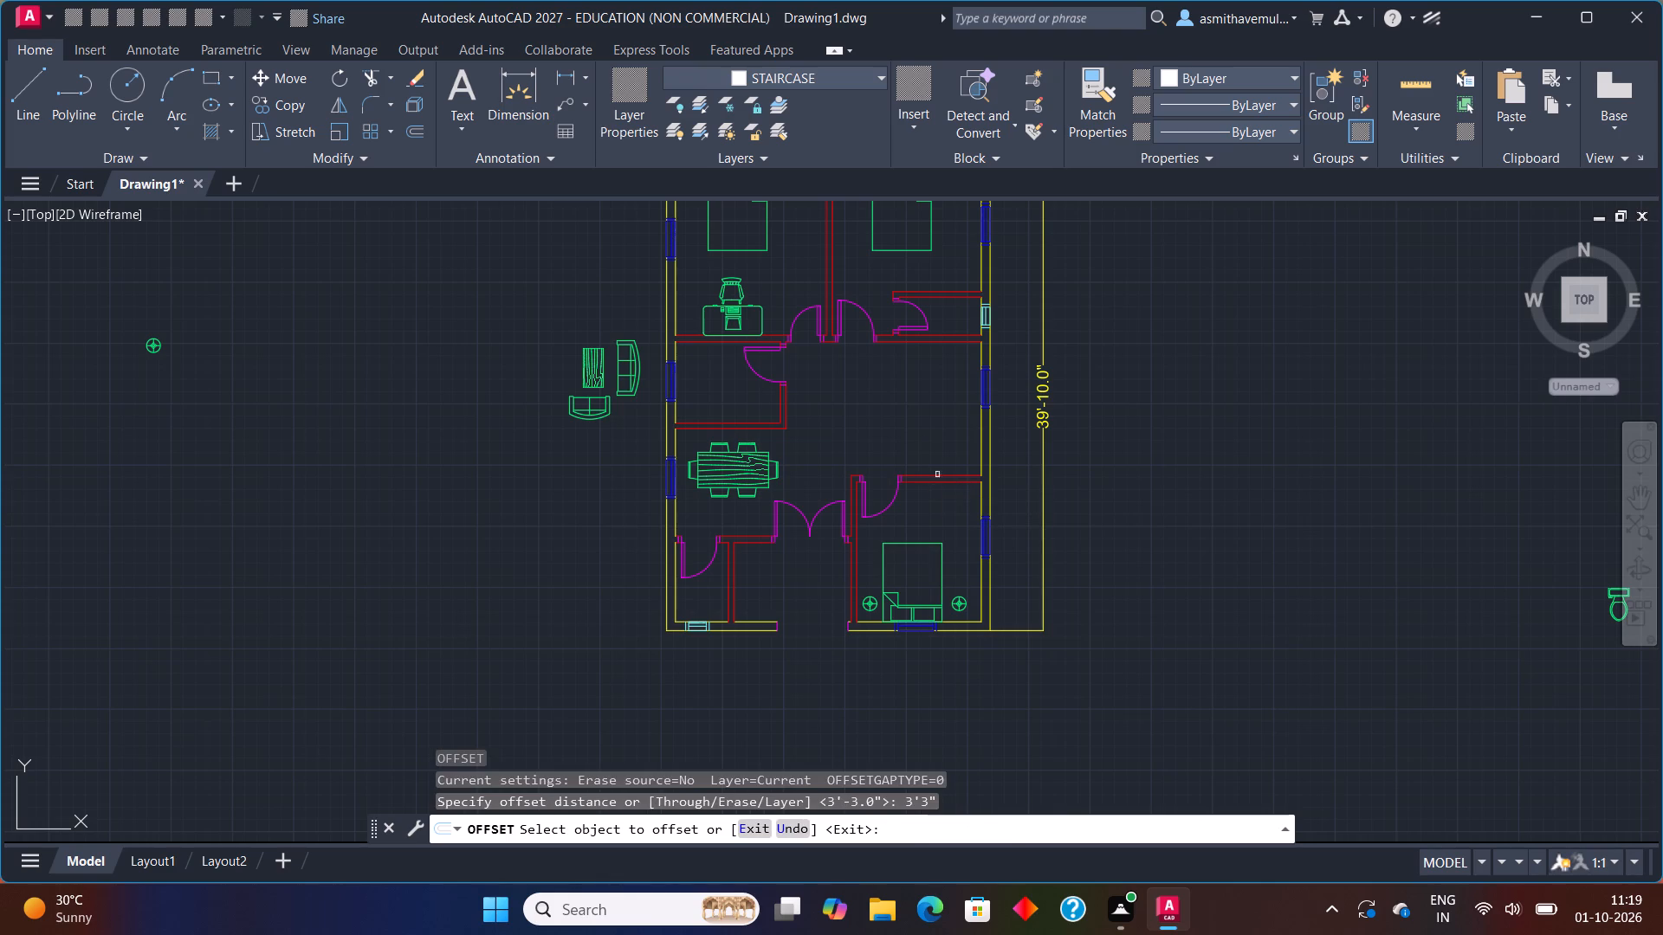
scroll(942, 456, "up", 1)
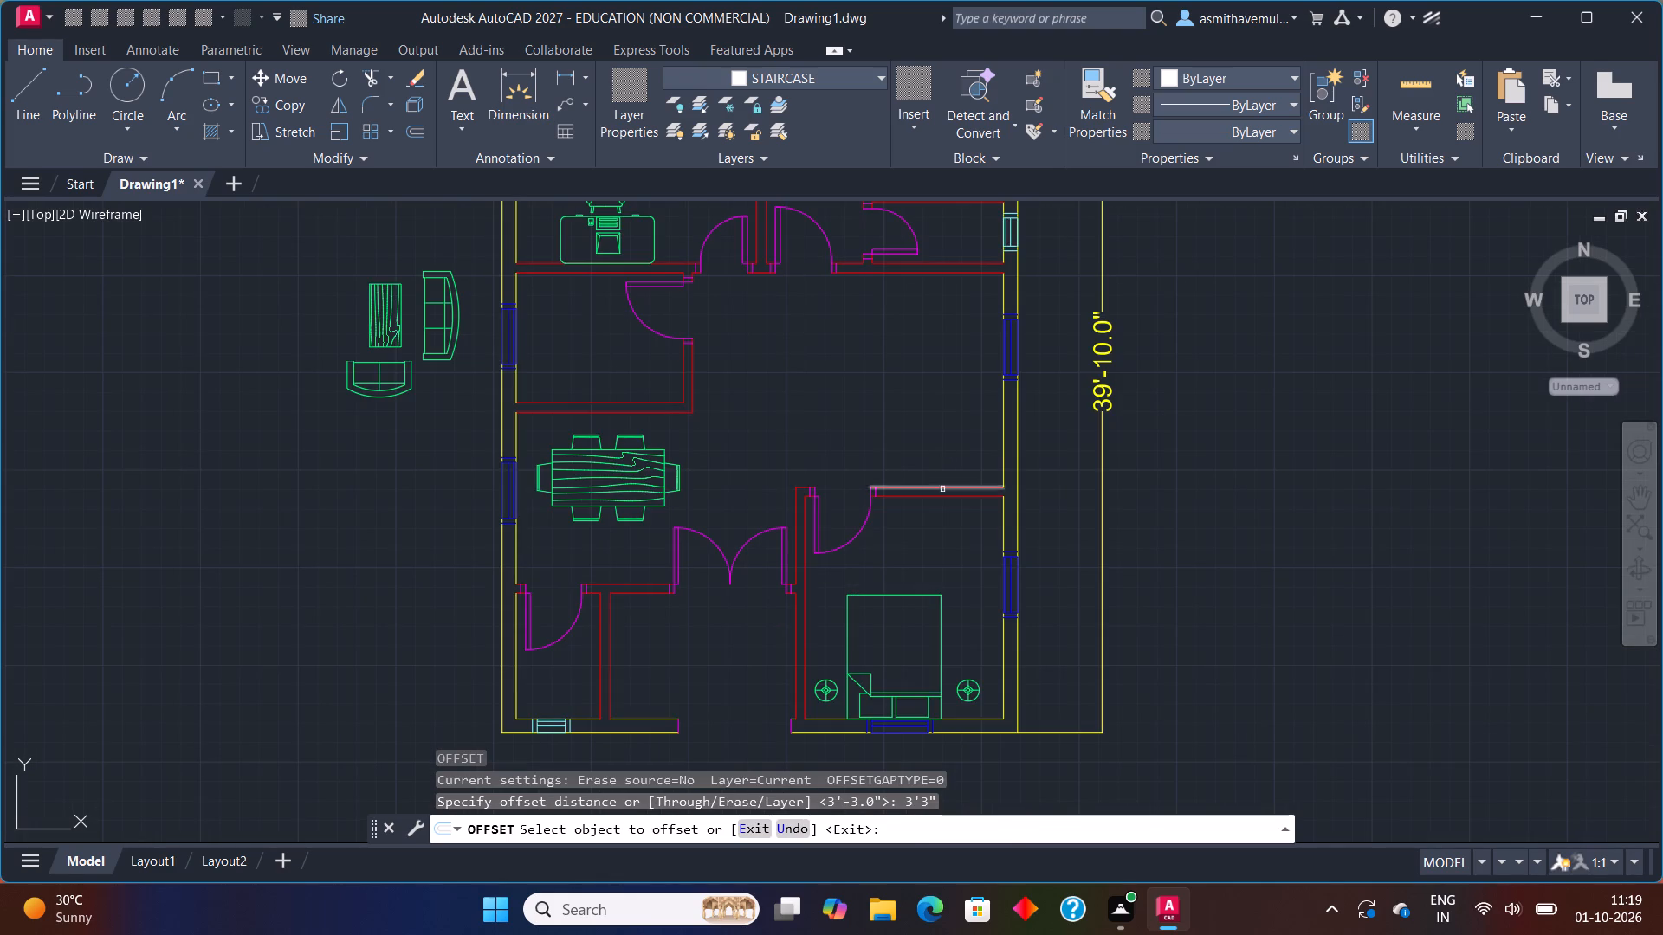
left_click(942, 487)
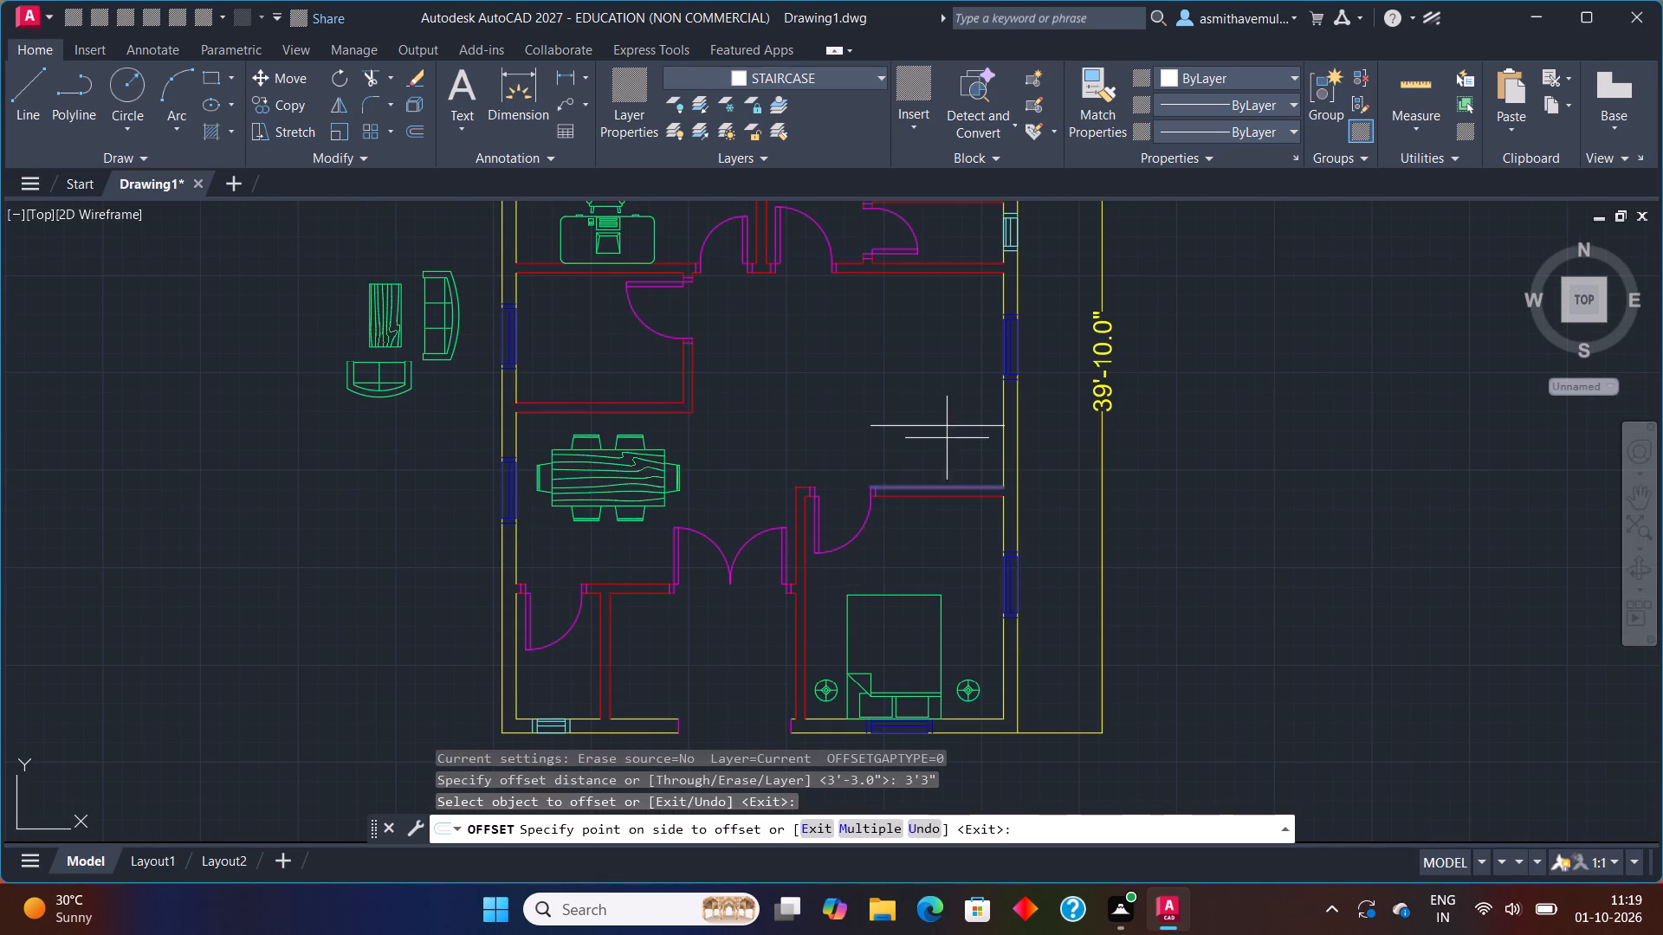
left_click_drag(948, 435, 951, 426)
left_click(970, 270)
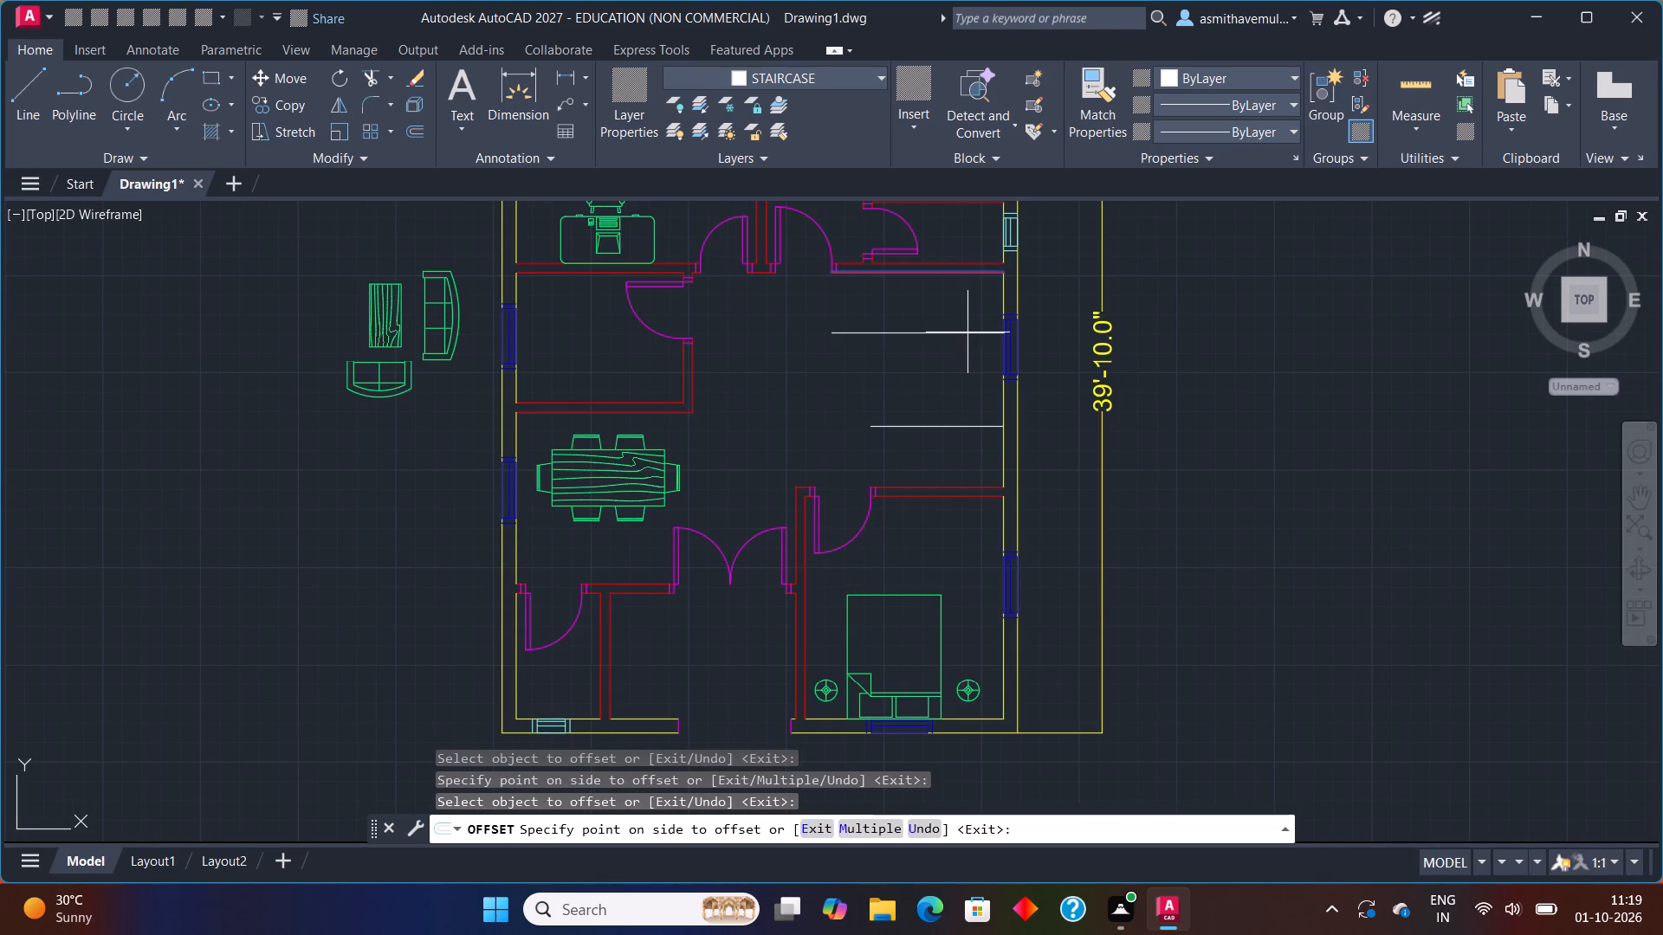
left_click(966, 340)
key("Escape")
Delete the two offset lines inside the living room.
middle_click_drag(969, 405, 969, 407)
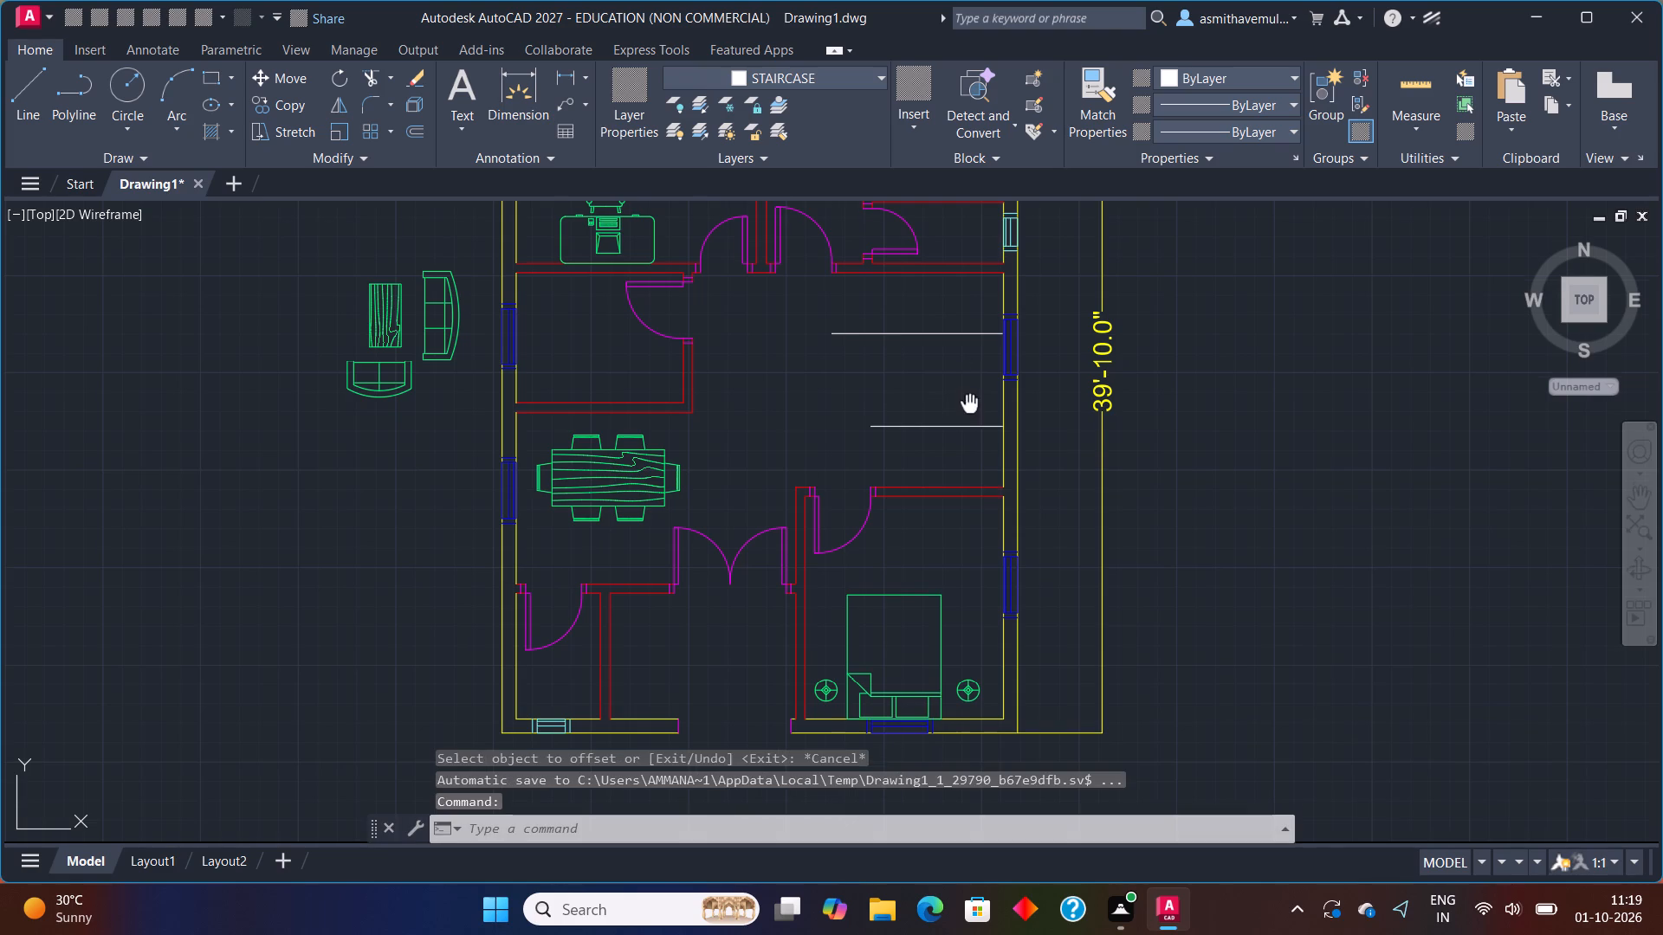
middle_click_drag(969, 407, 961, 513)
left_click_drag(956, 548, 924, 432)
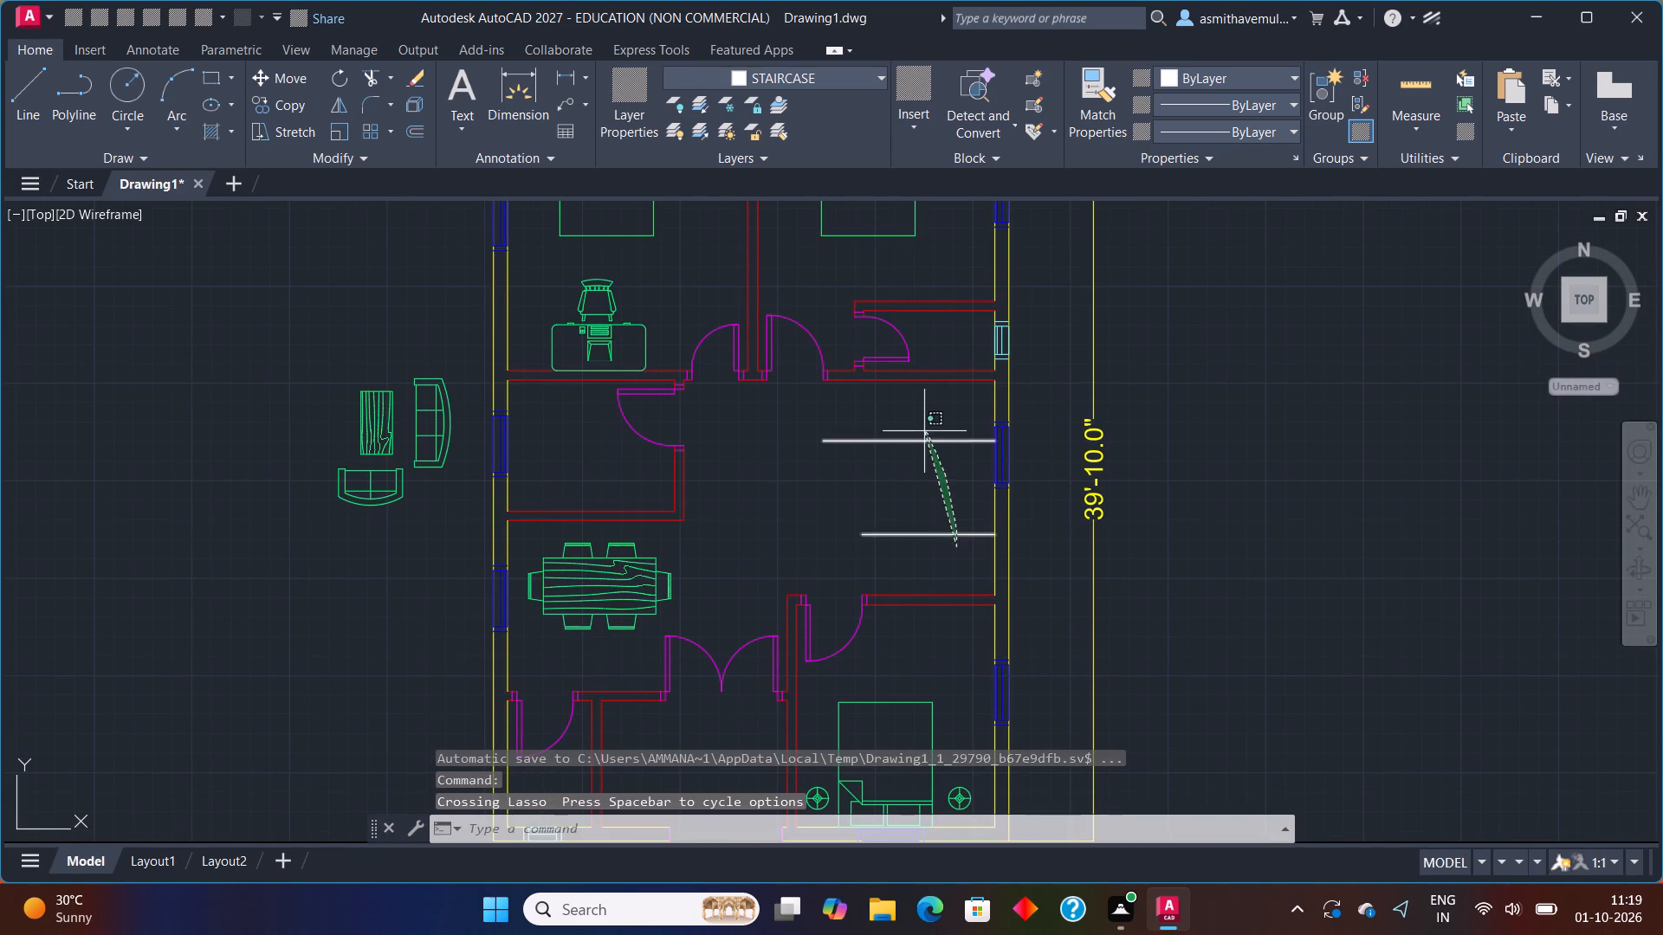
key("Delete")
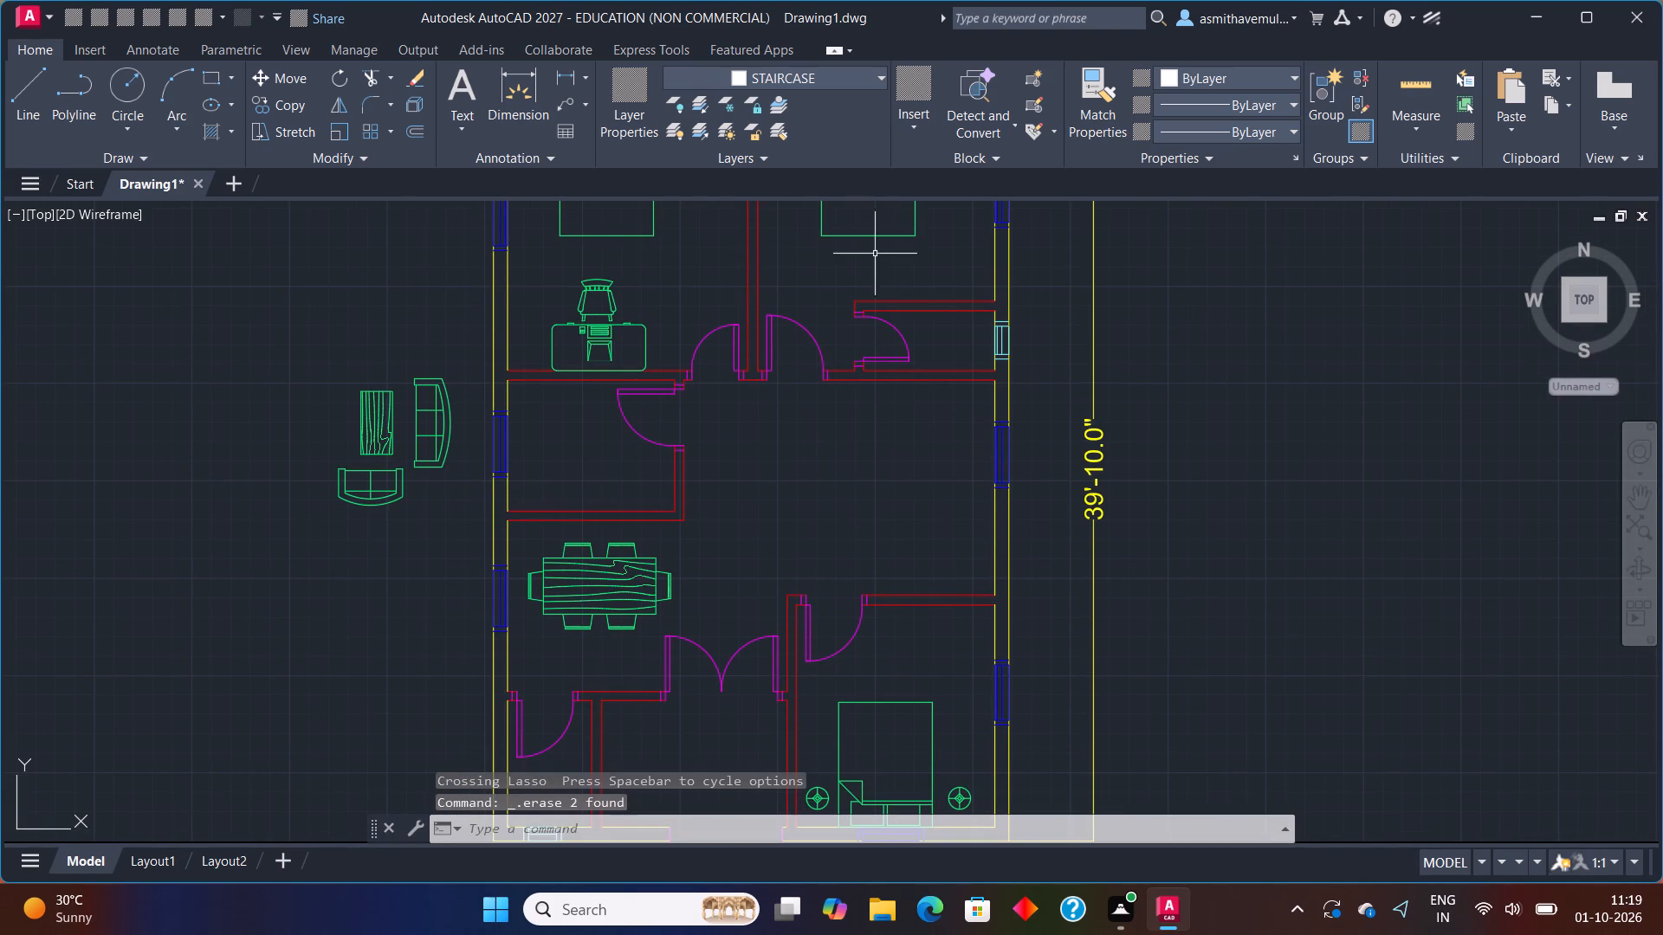
Set the STAIRCASE layer's color to index color 165.
scroll(822, 409, "down", 1)
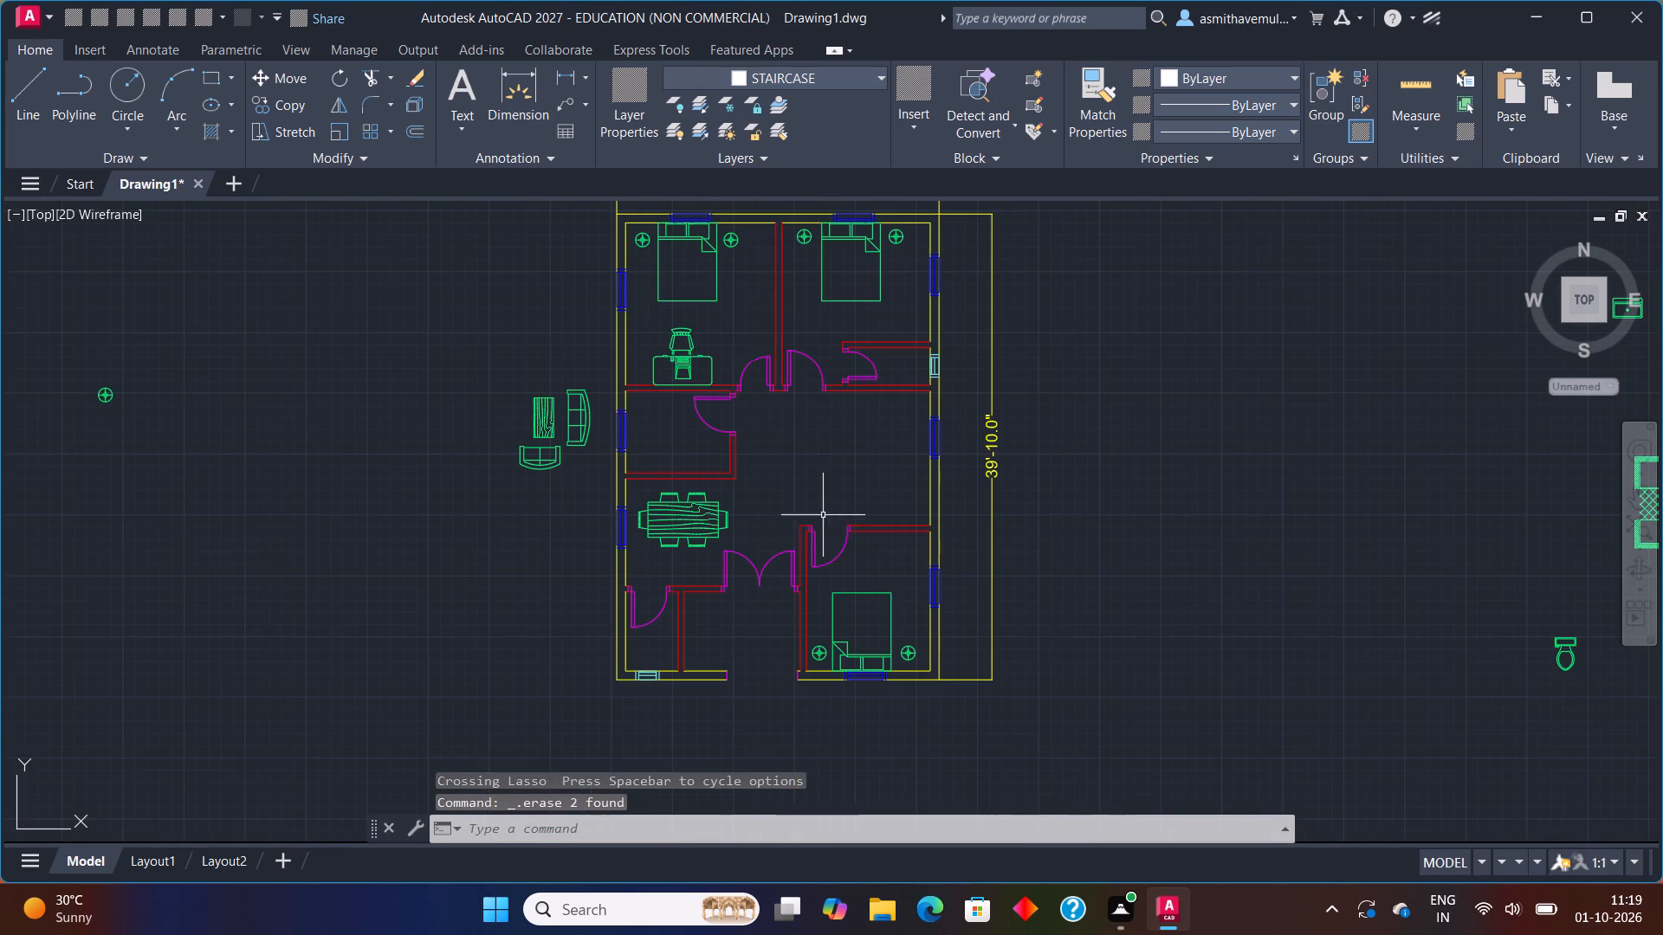
middle_click_drag(818, 538, 800, 556)
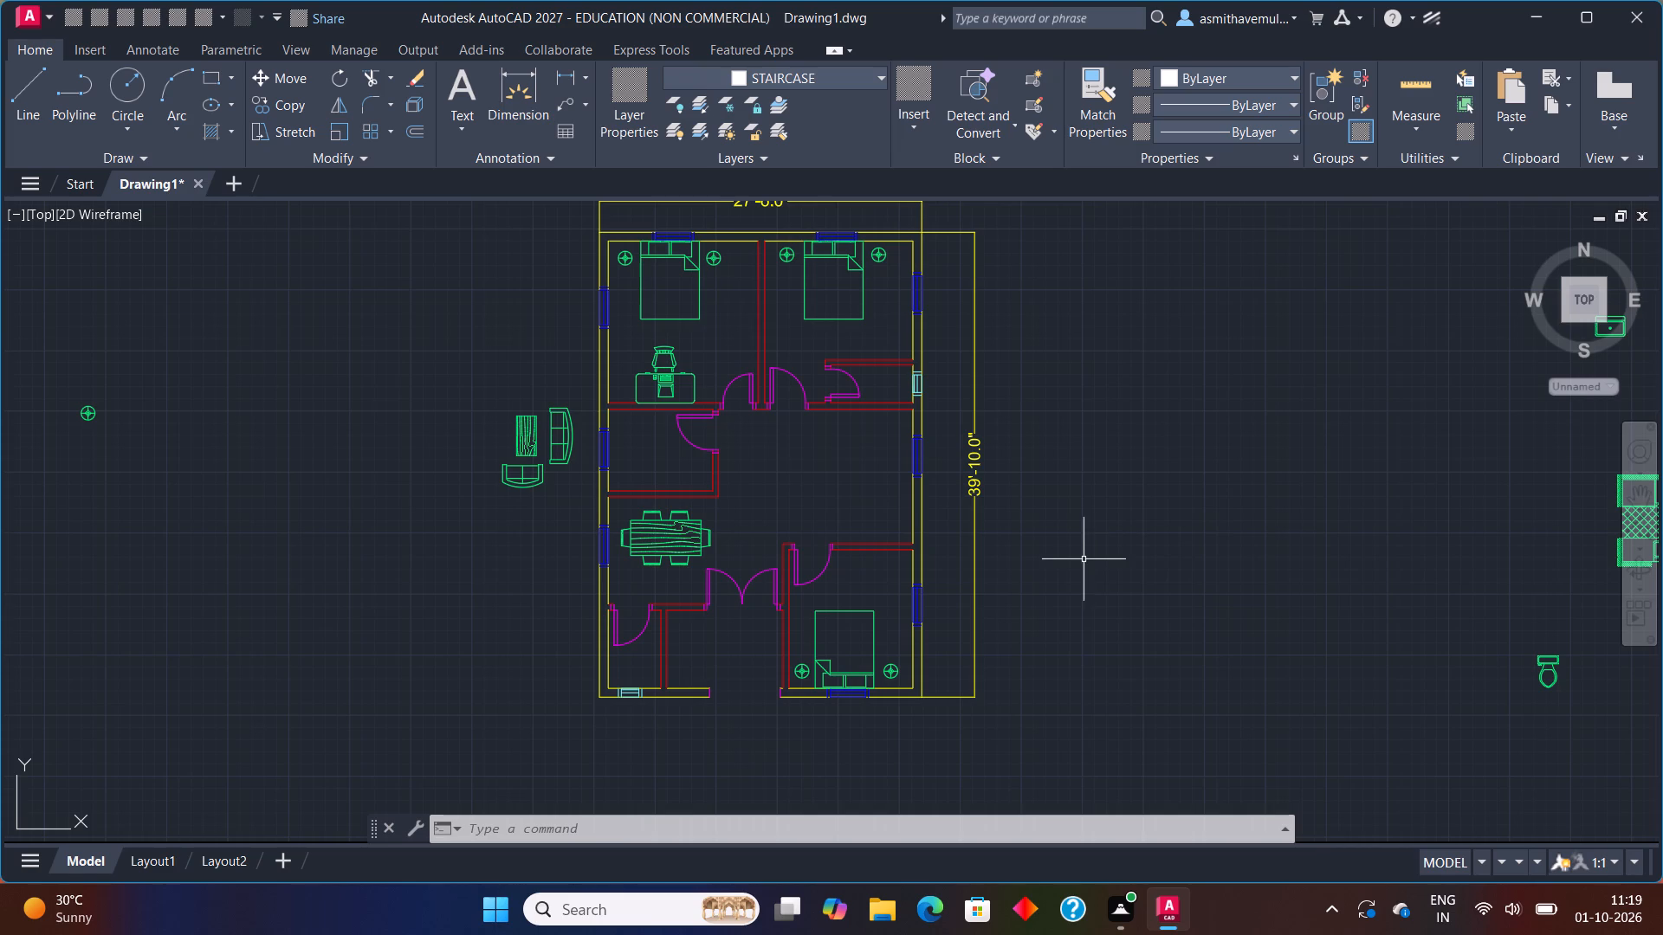
key("l")
key("a")
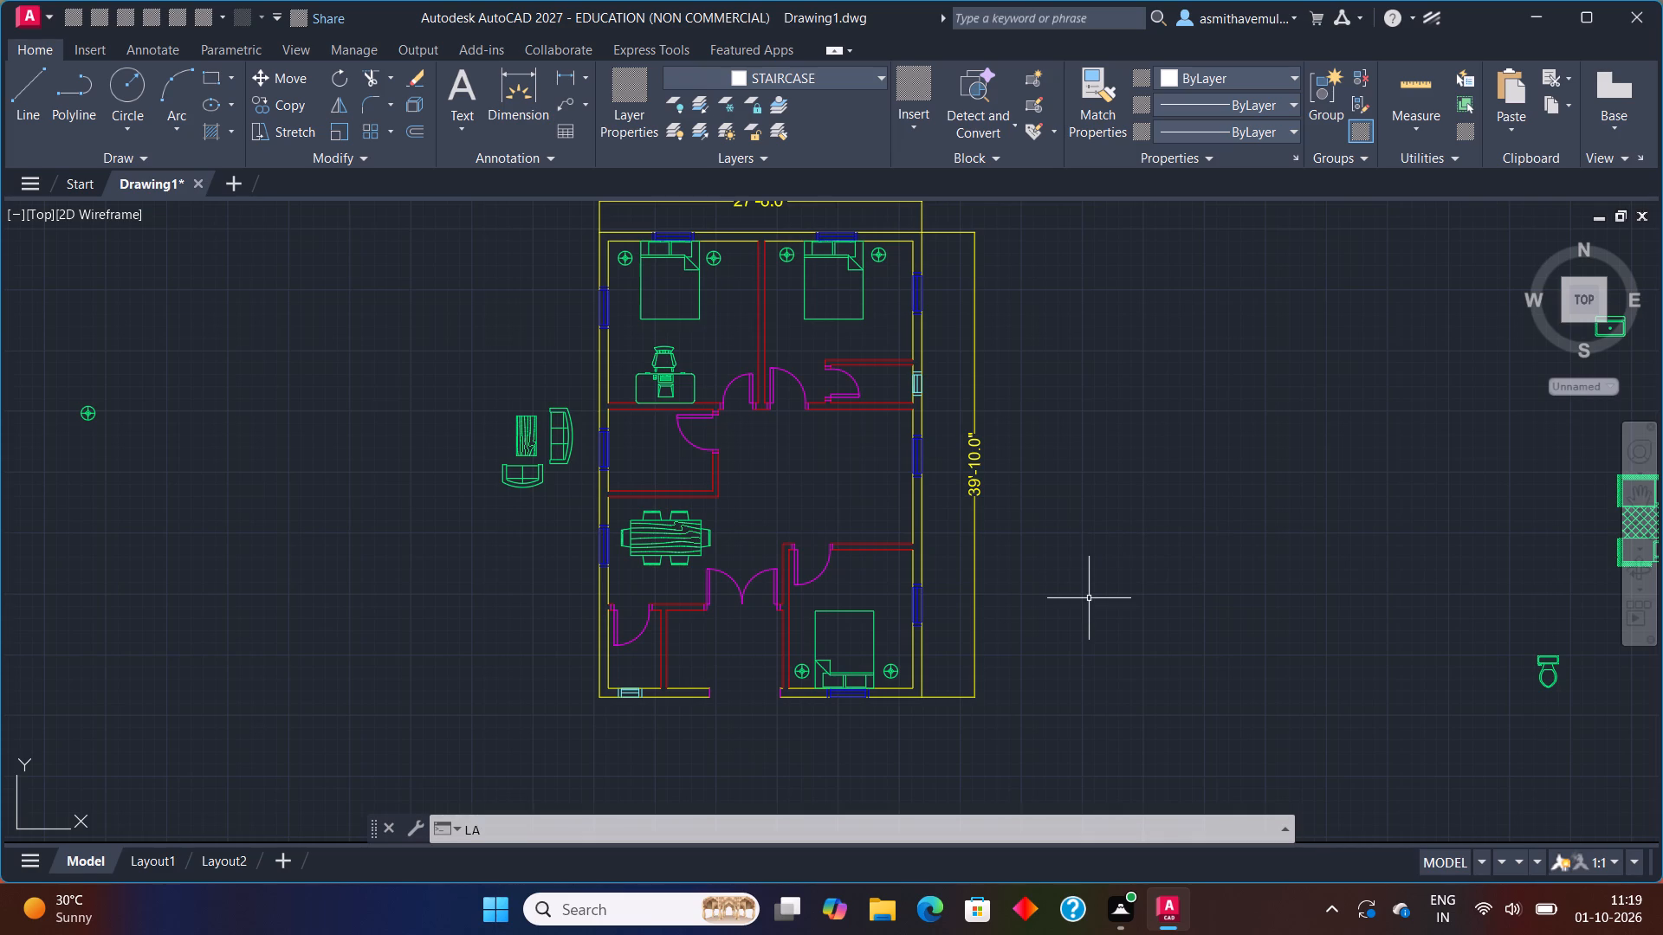
key("Return")
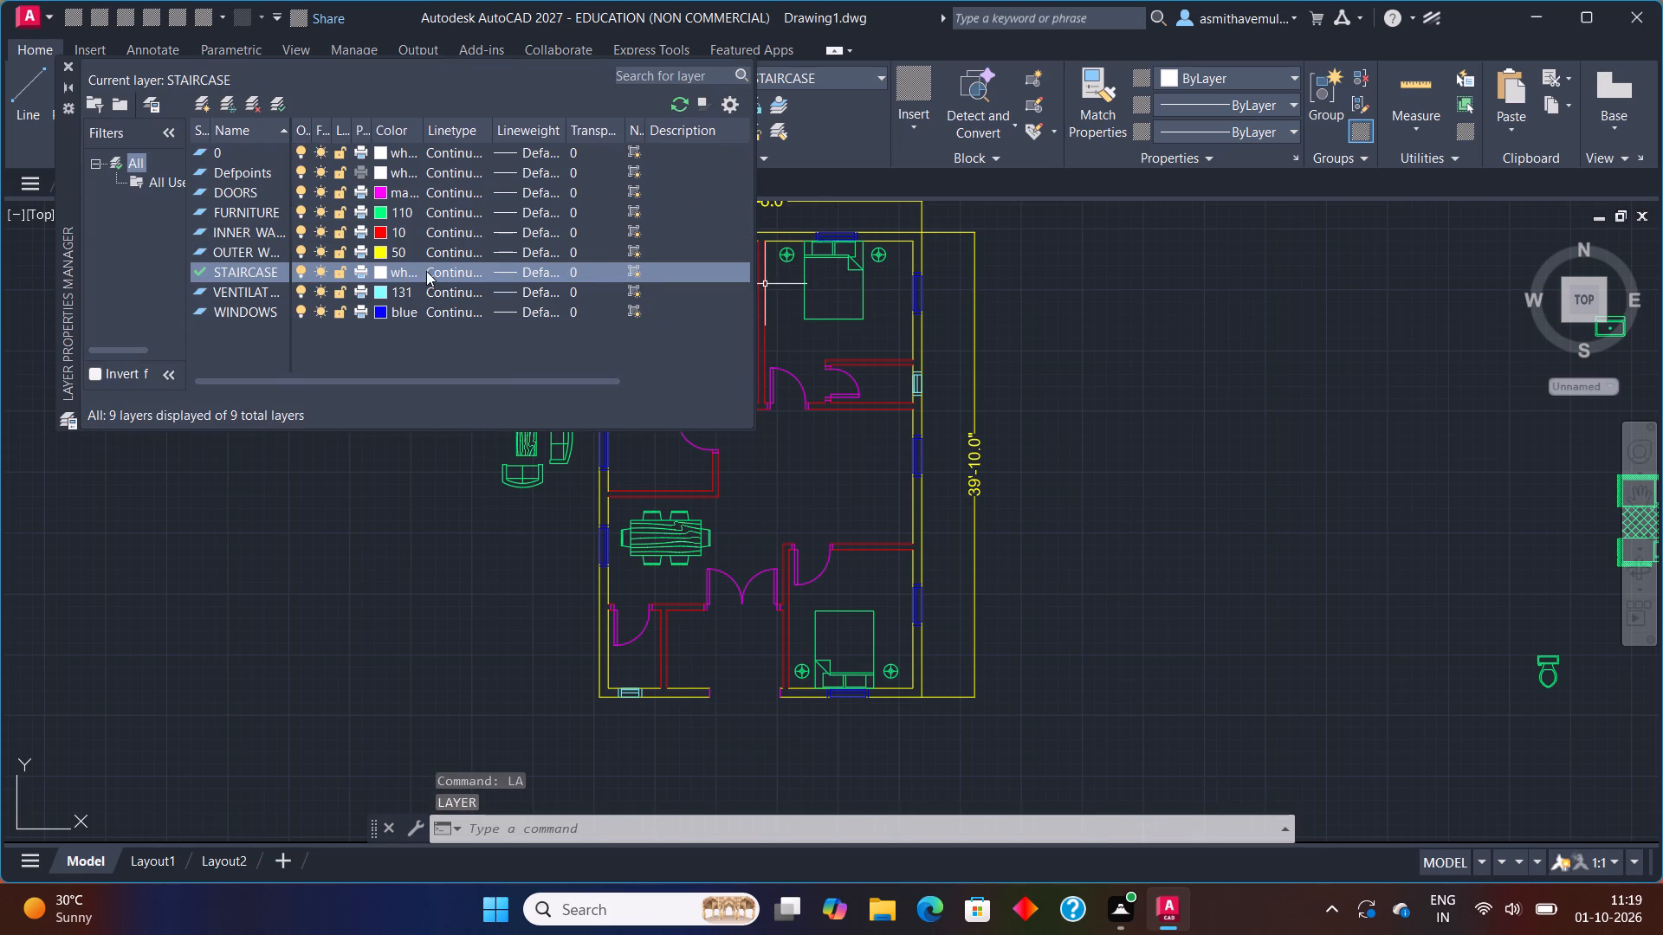
left_click(388, 270)
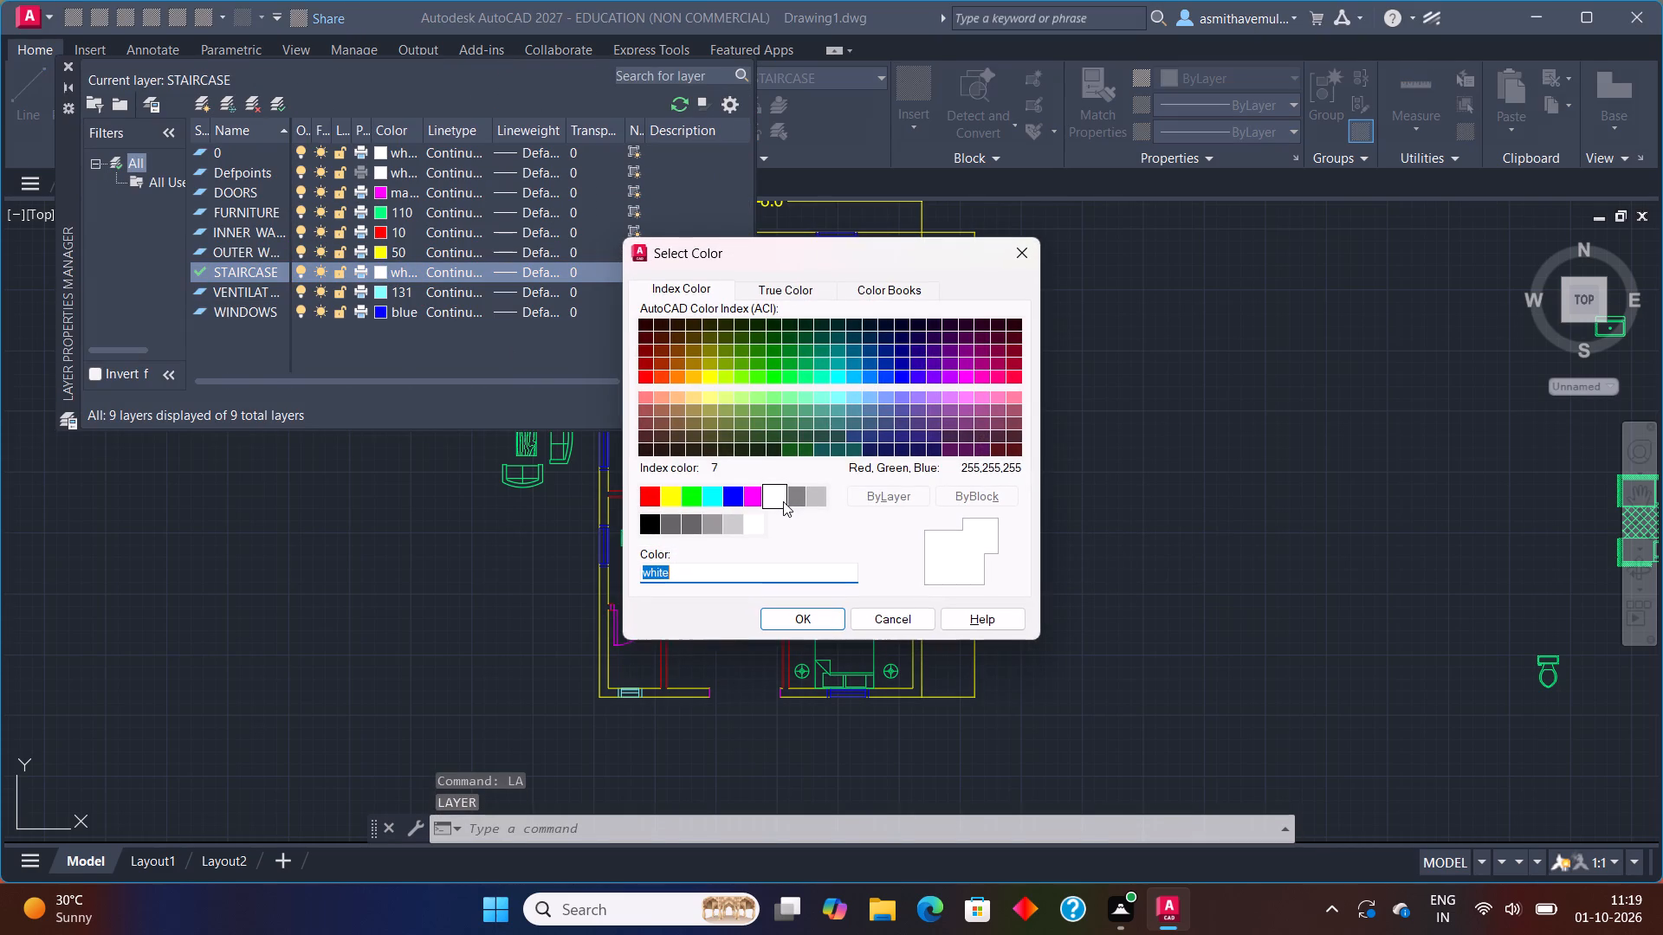
left_click(802, 504)
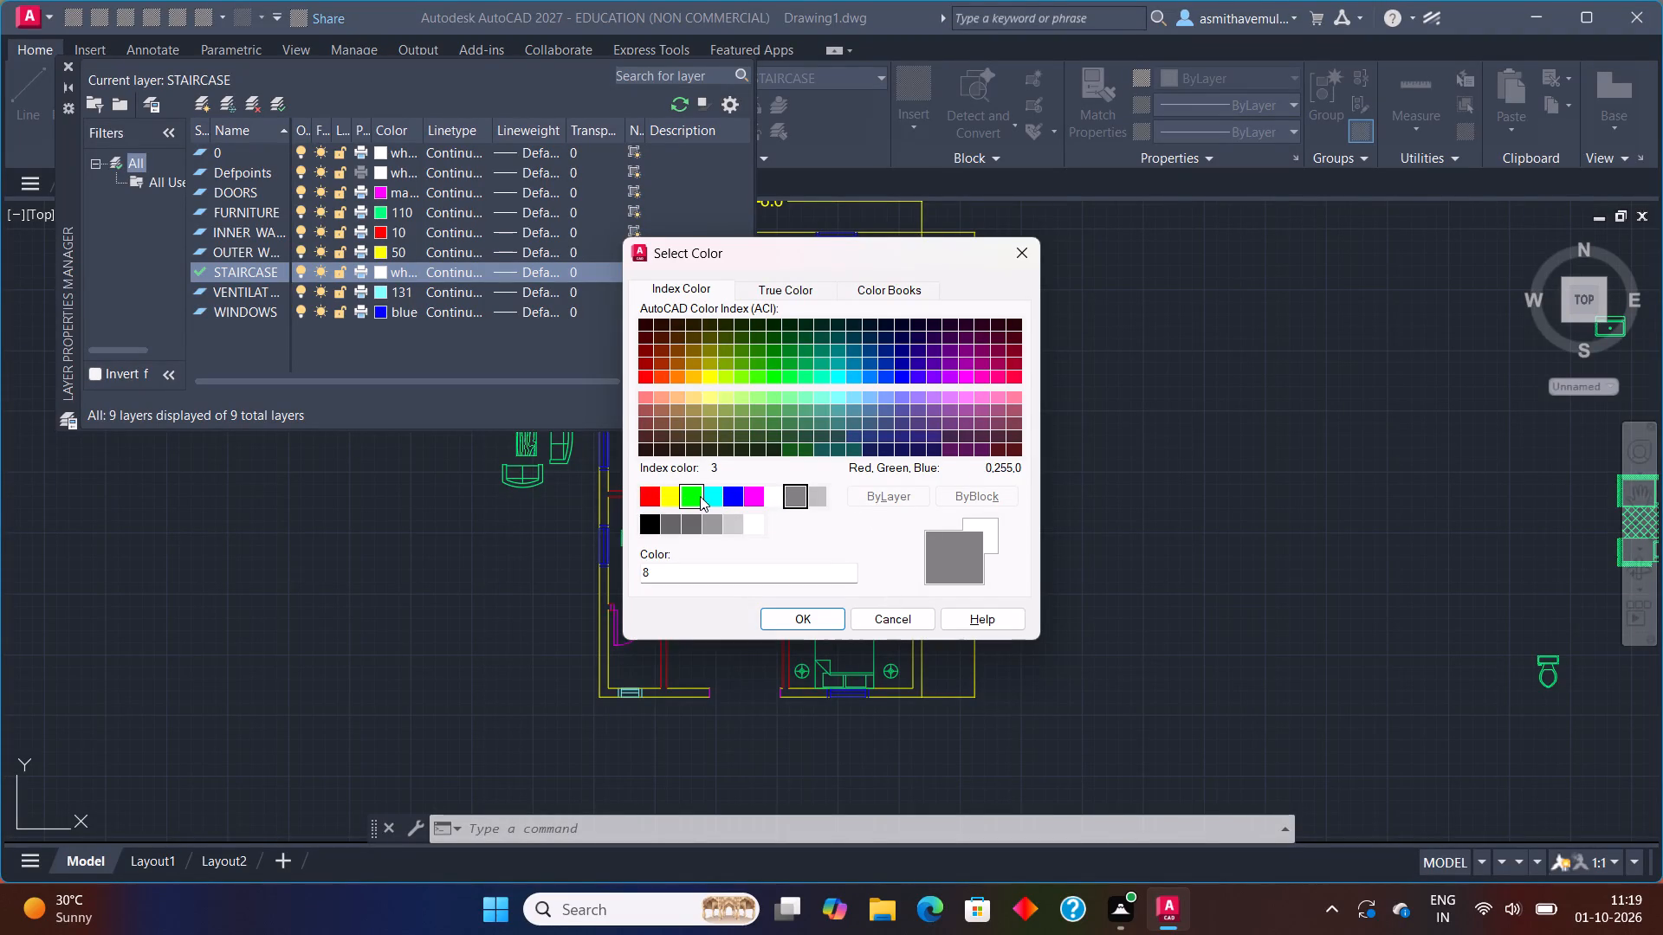
left_click(786, 399)
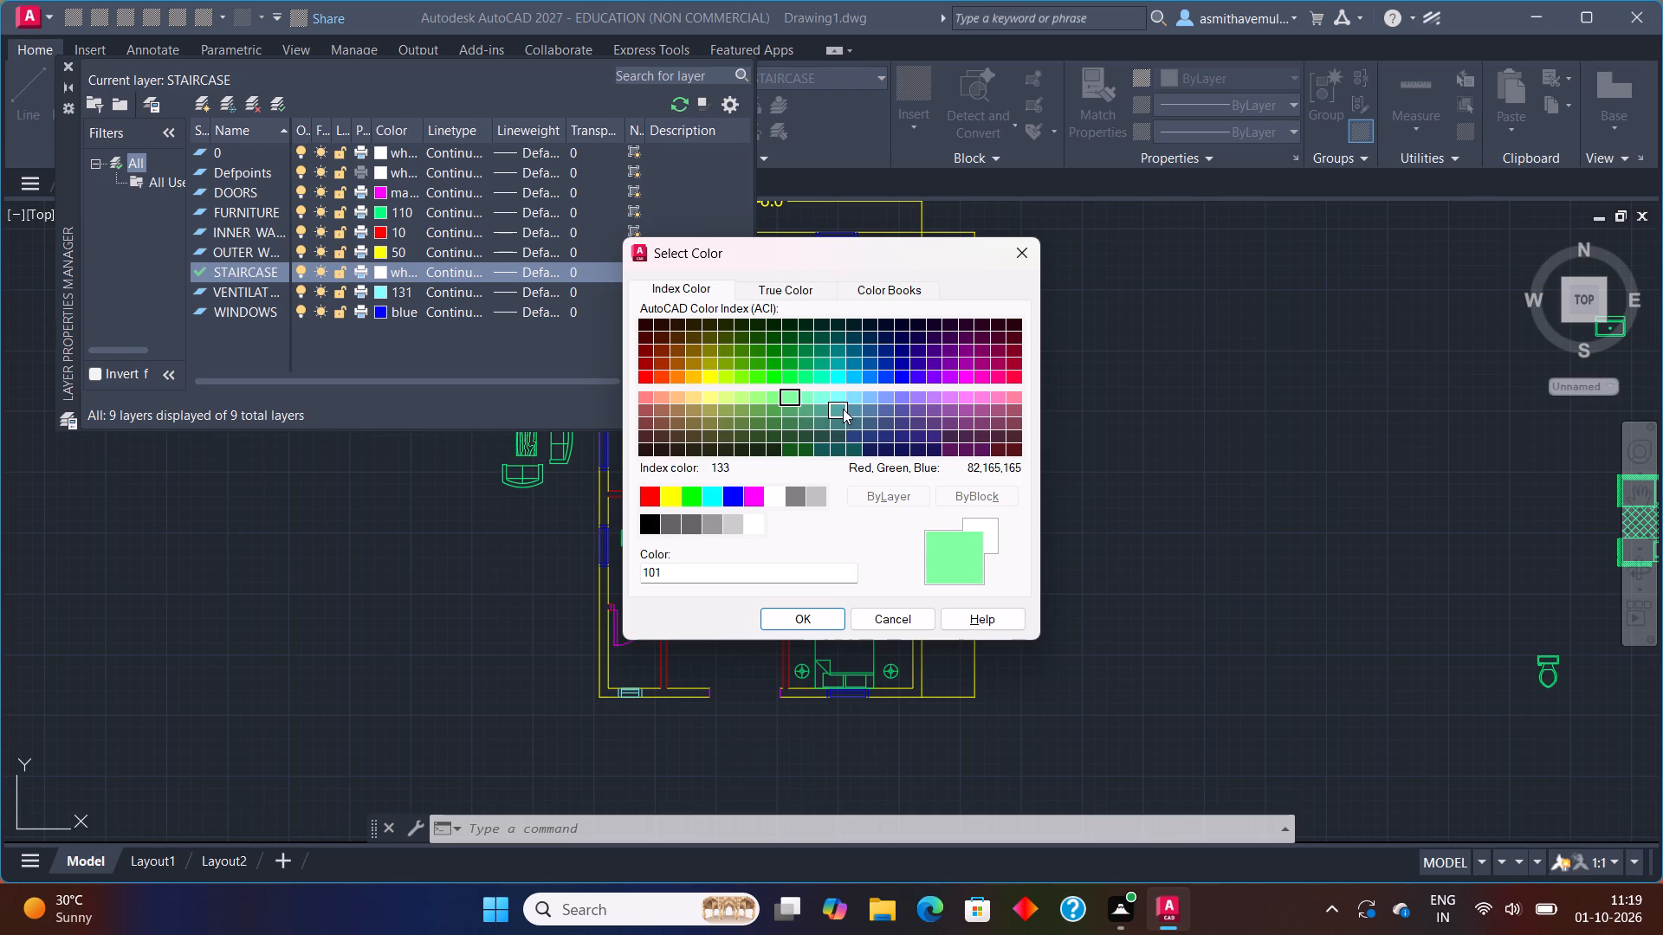
scroll(856, 480, "up", 1)
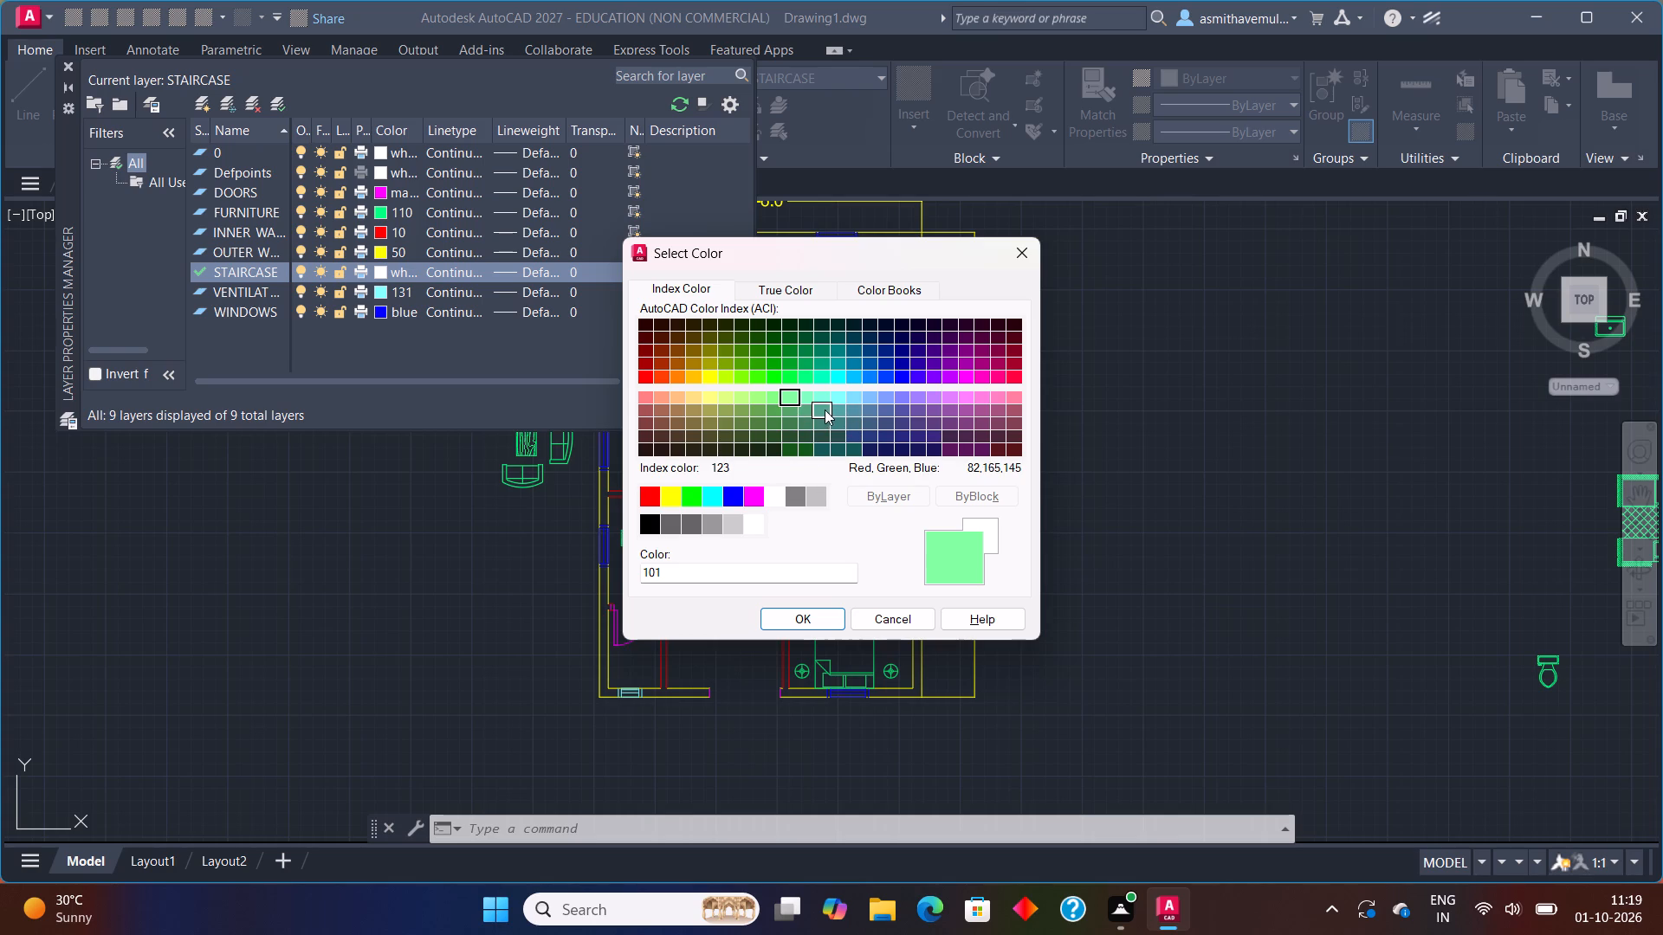
left_click(827, 397)
left_click(844, 397)
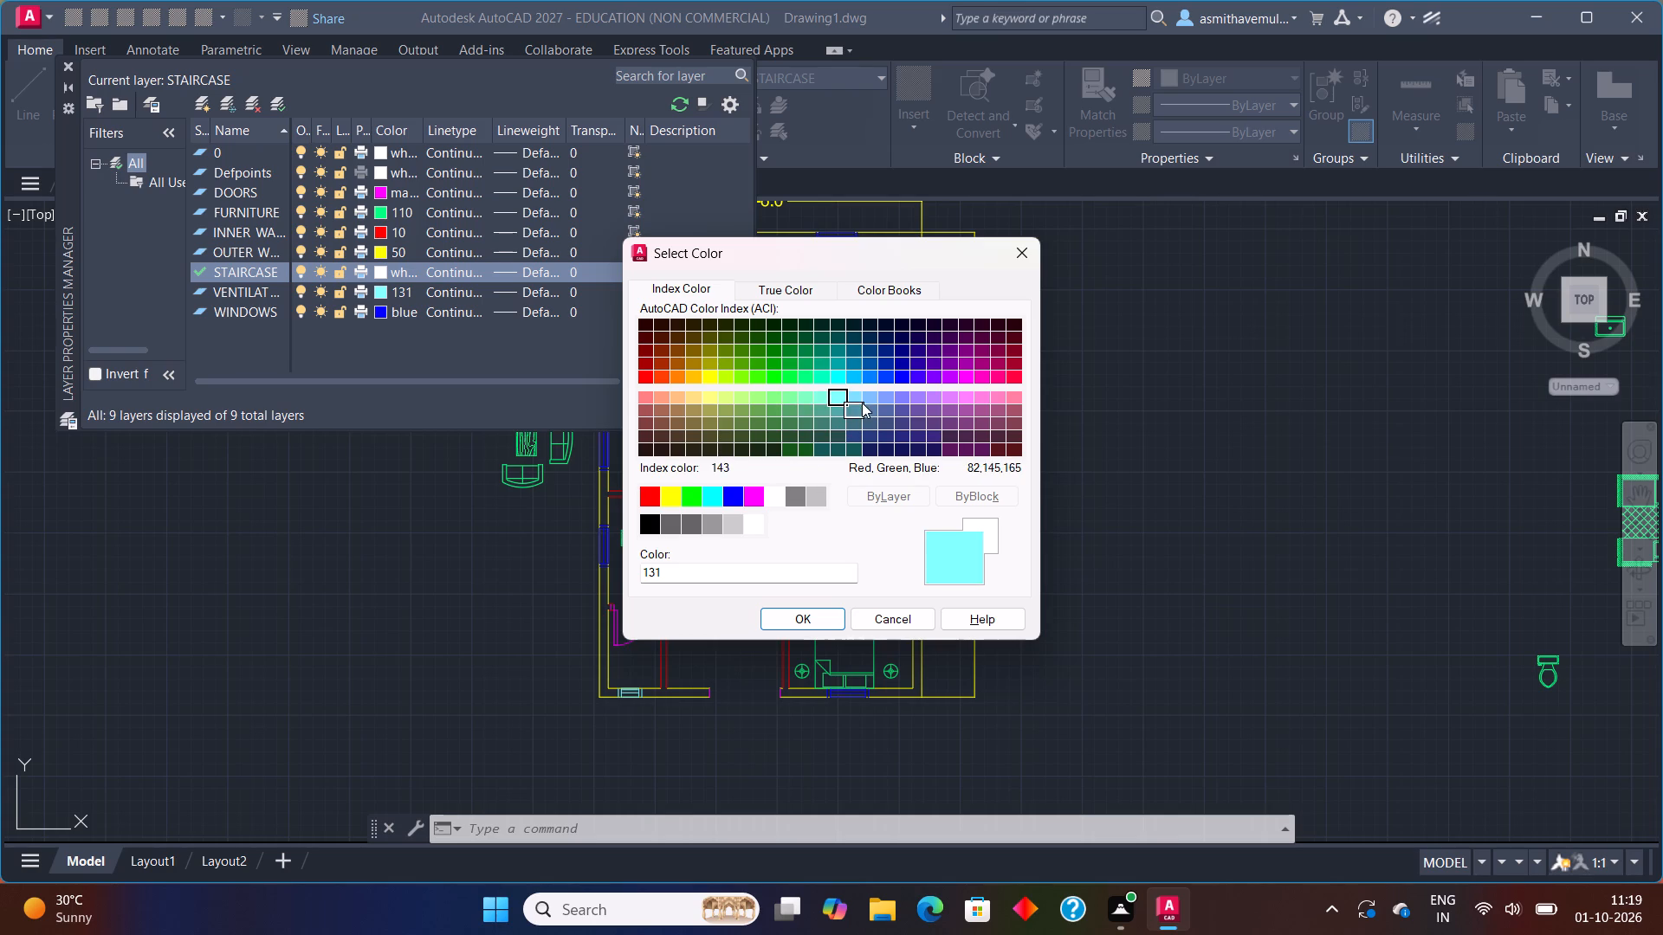
left_click(864, 403)
left_click(884, 391)
left_click(923, 396)
left_click(928, 396)
left_click(1005, 401)
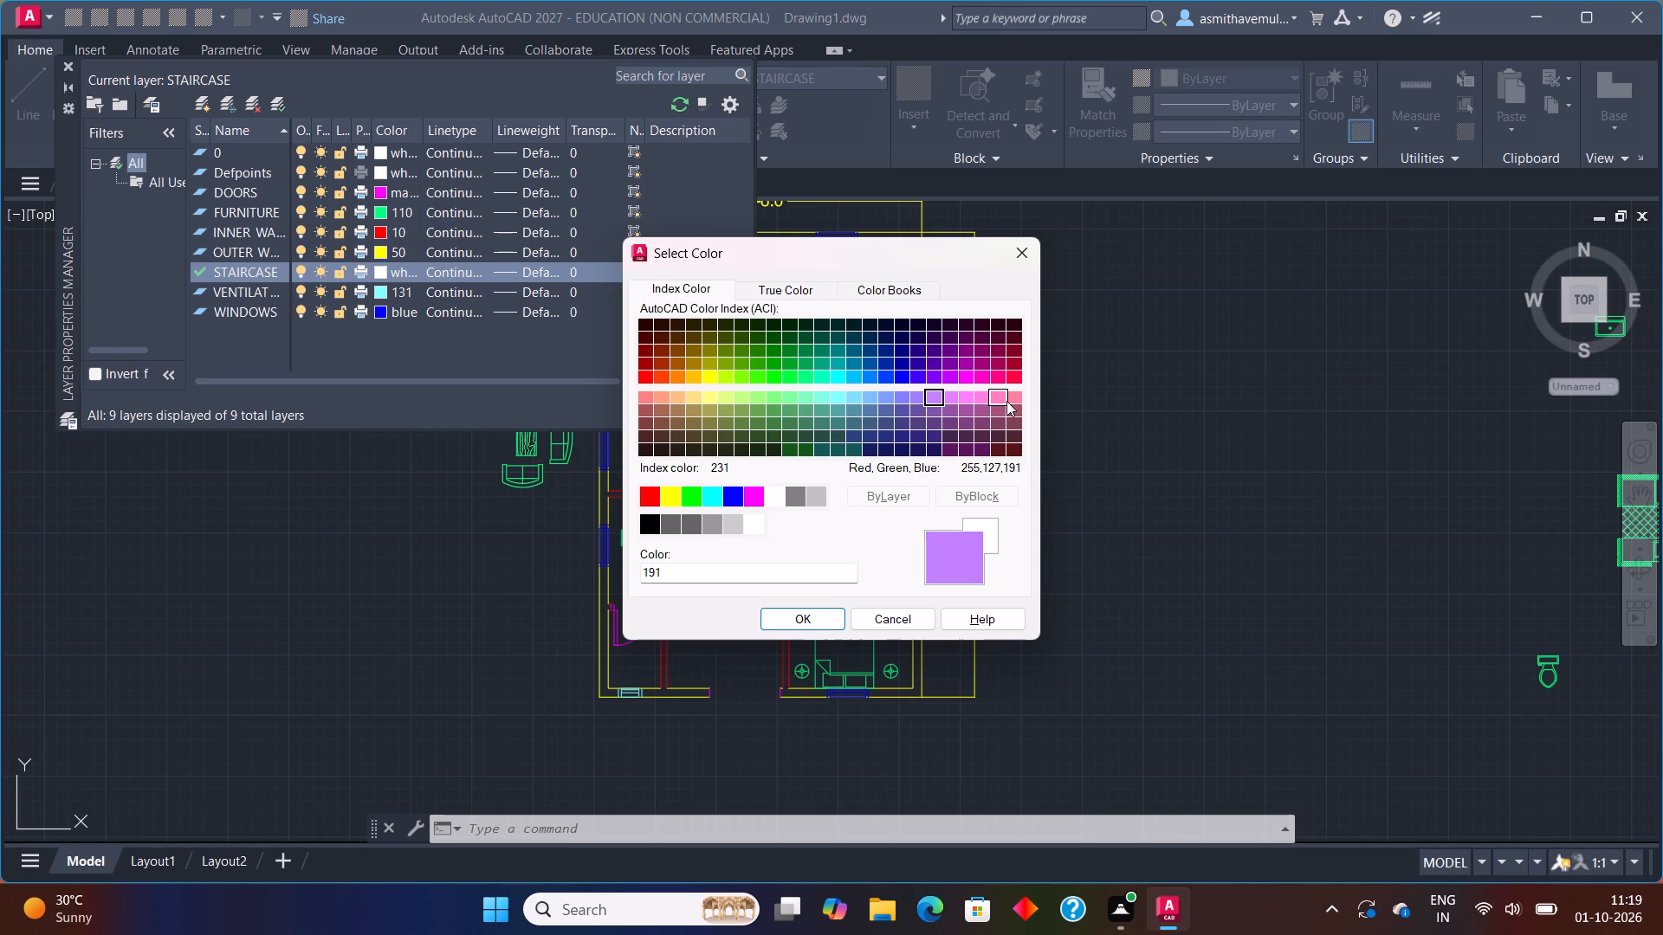
left_click(950, 397)
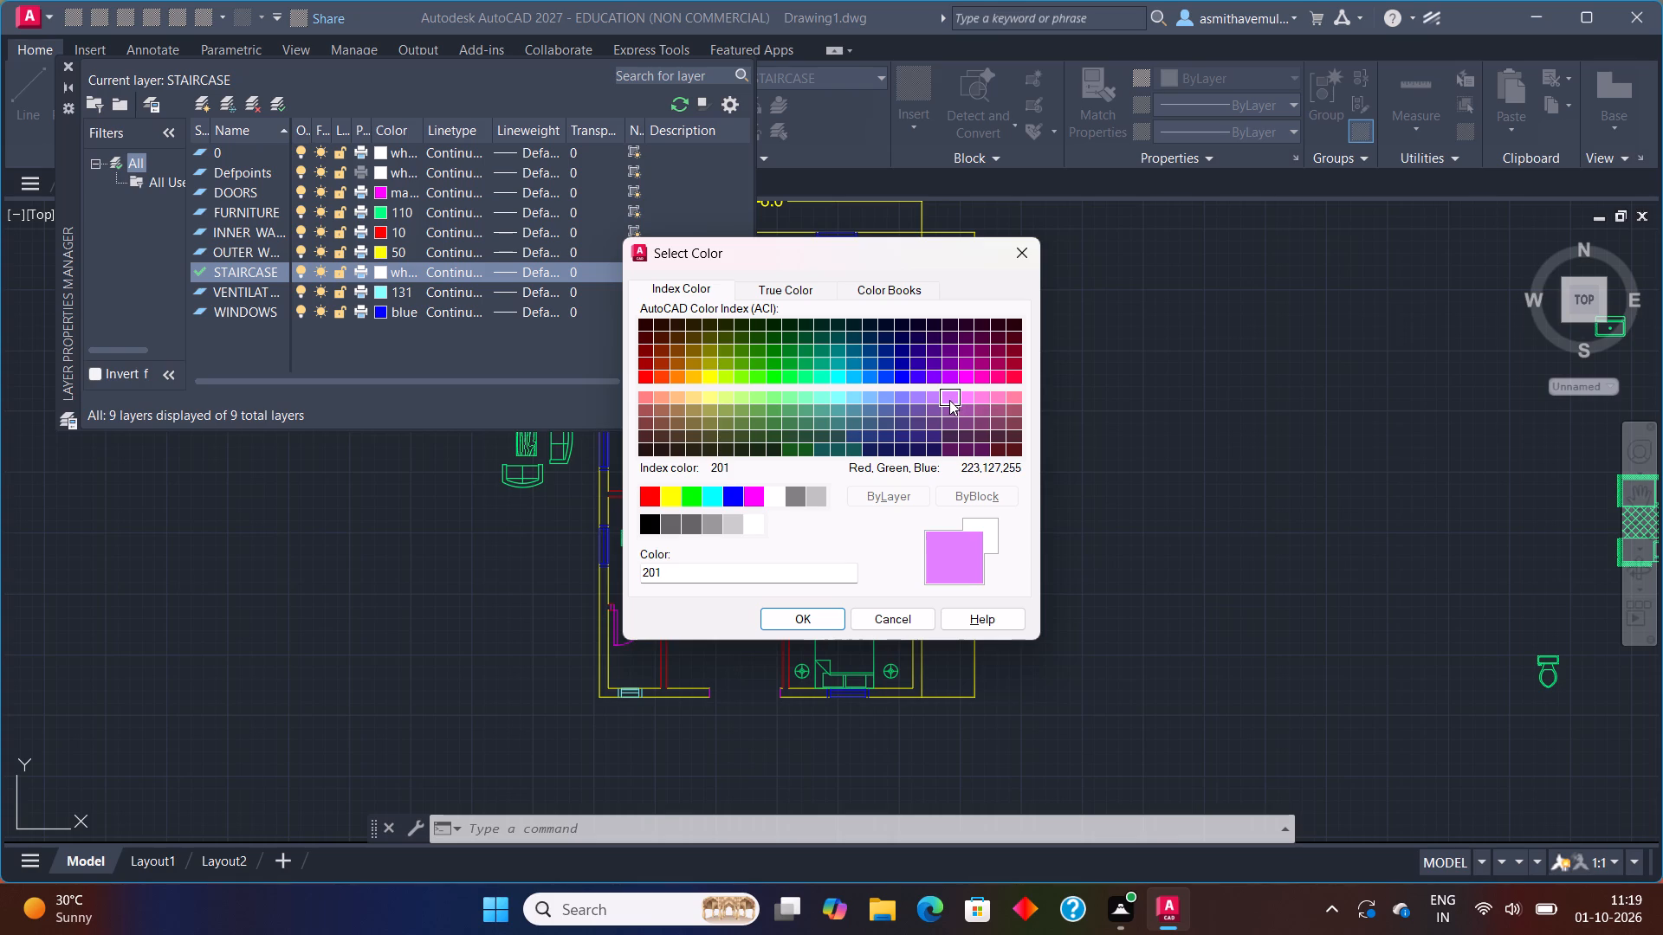
left_click(949, 418)
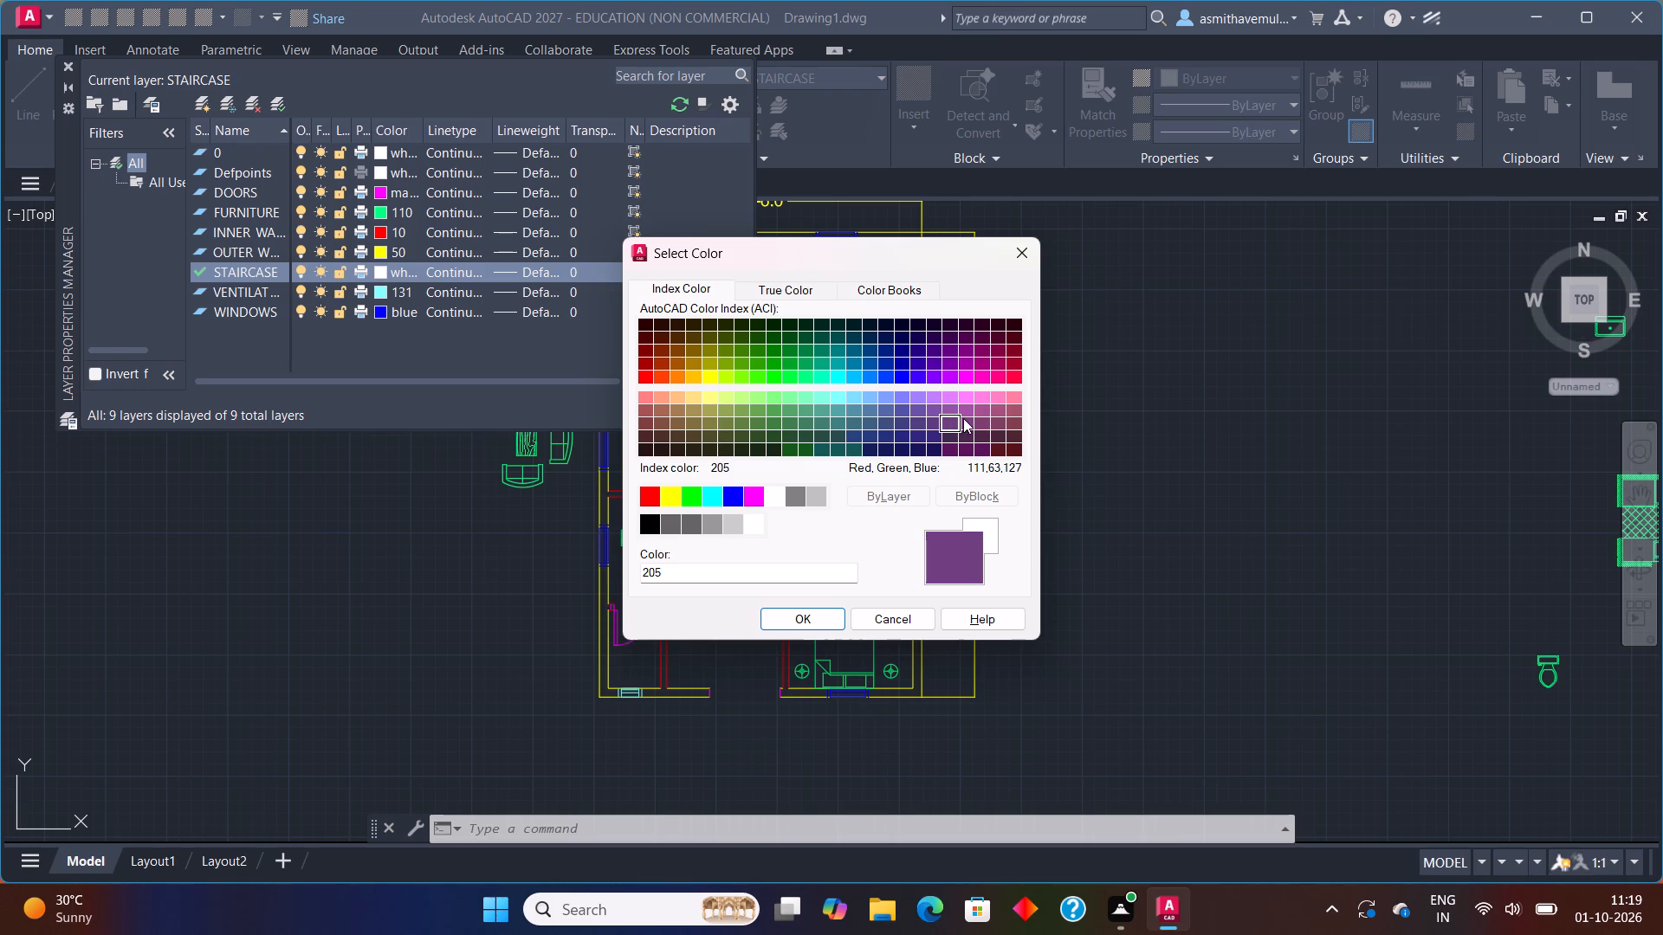
left_click(963, 418)
left_click(982, 418)
left_click(1010, 418)
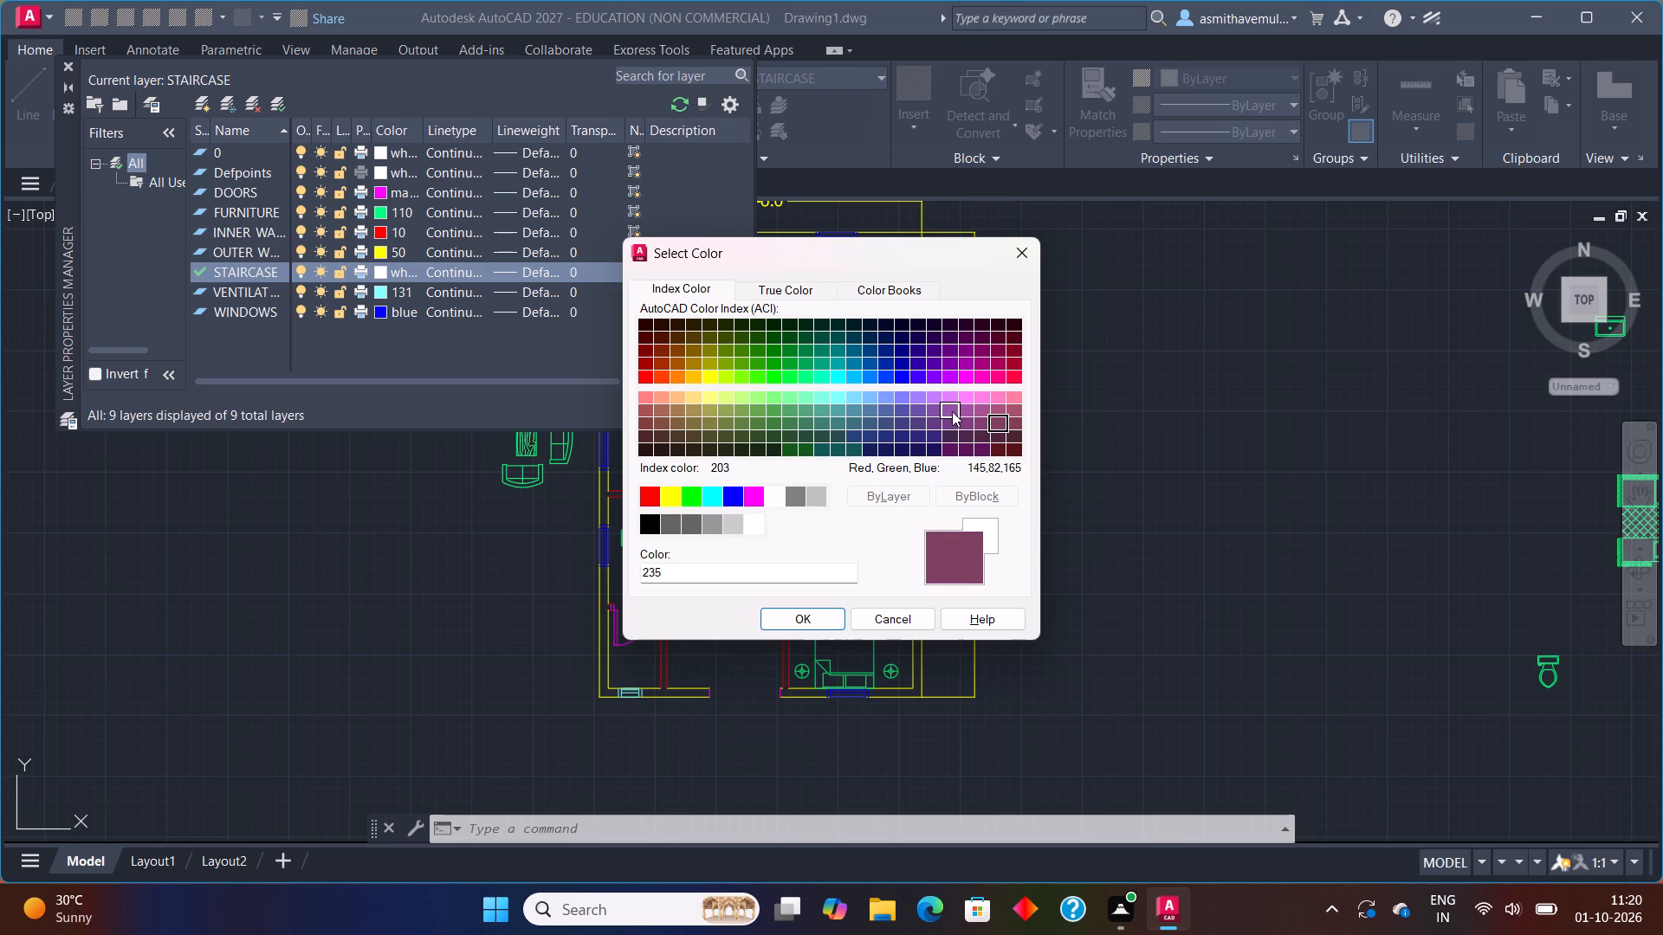
left_click(948, 411)
left_click(932, 418)
left_click(913, 422)
left_click(856, 438)
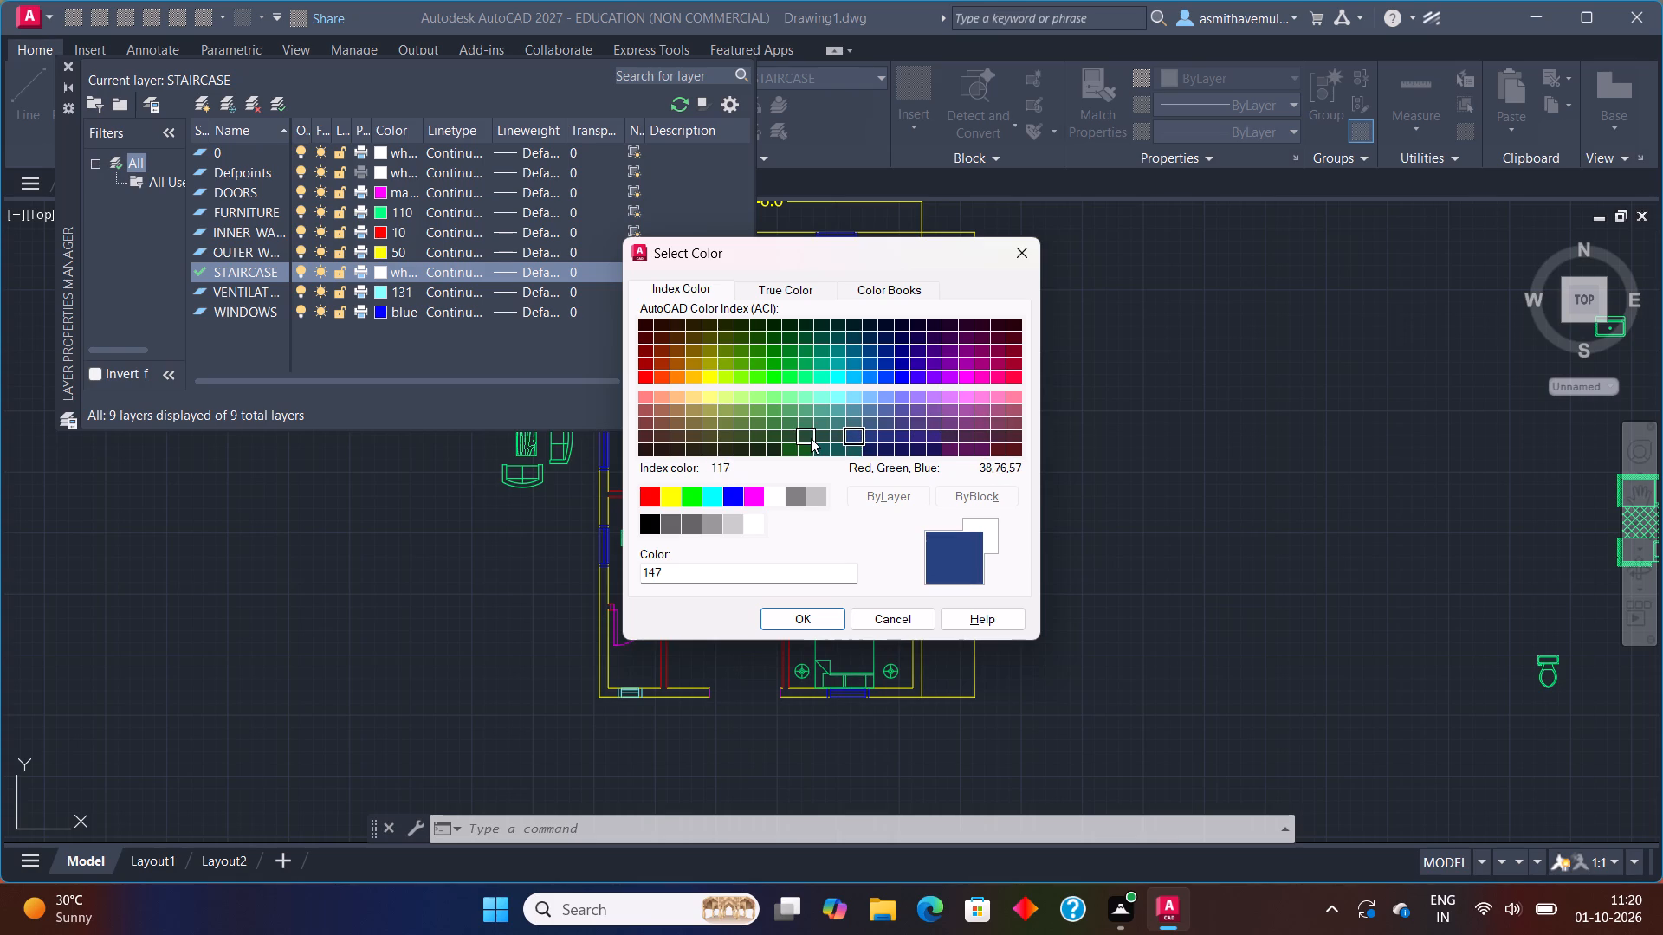
left_click(811, 437)
left_click(857, 430)
left_click(867, 430)
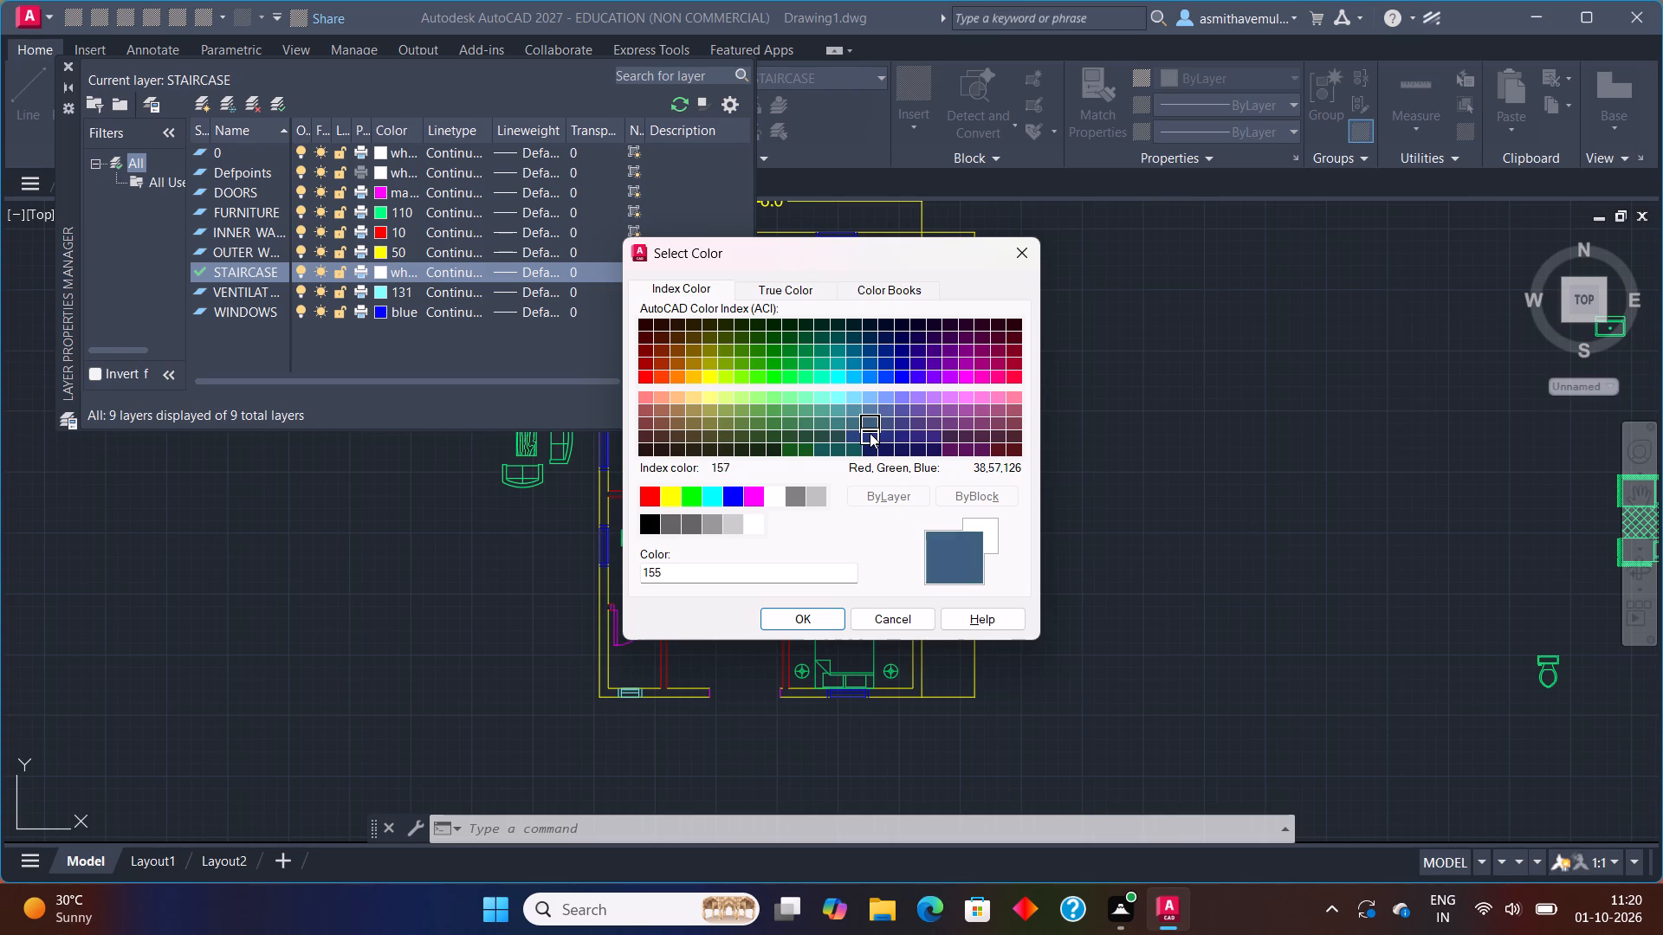
left_click(883, 421)
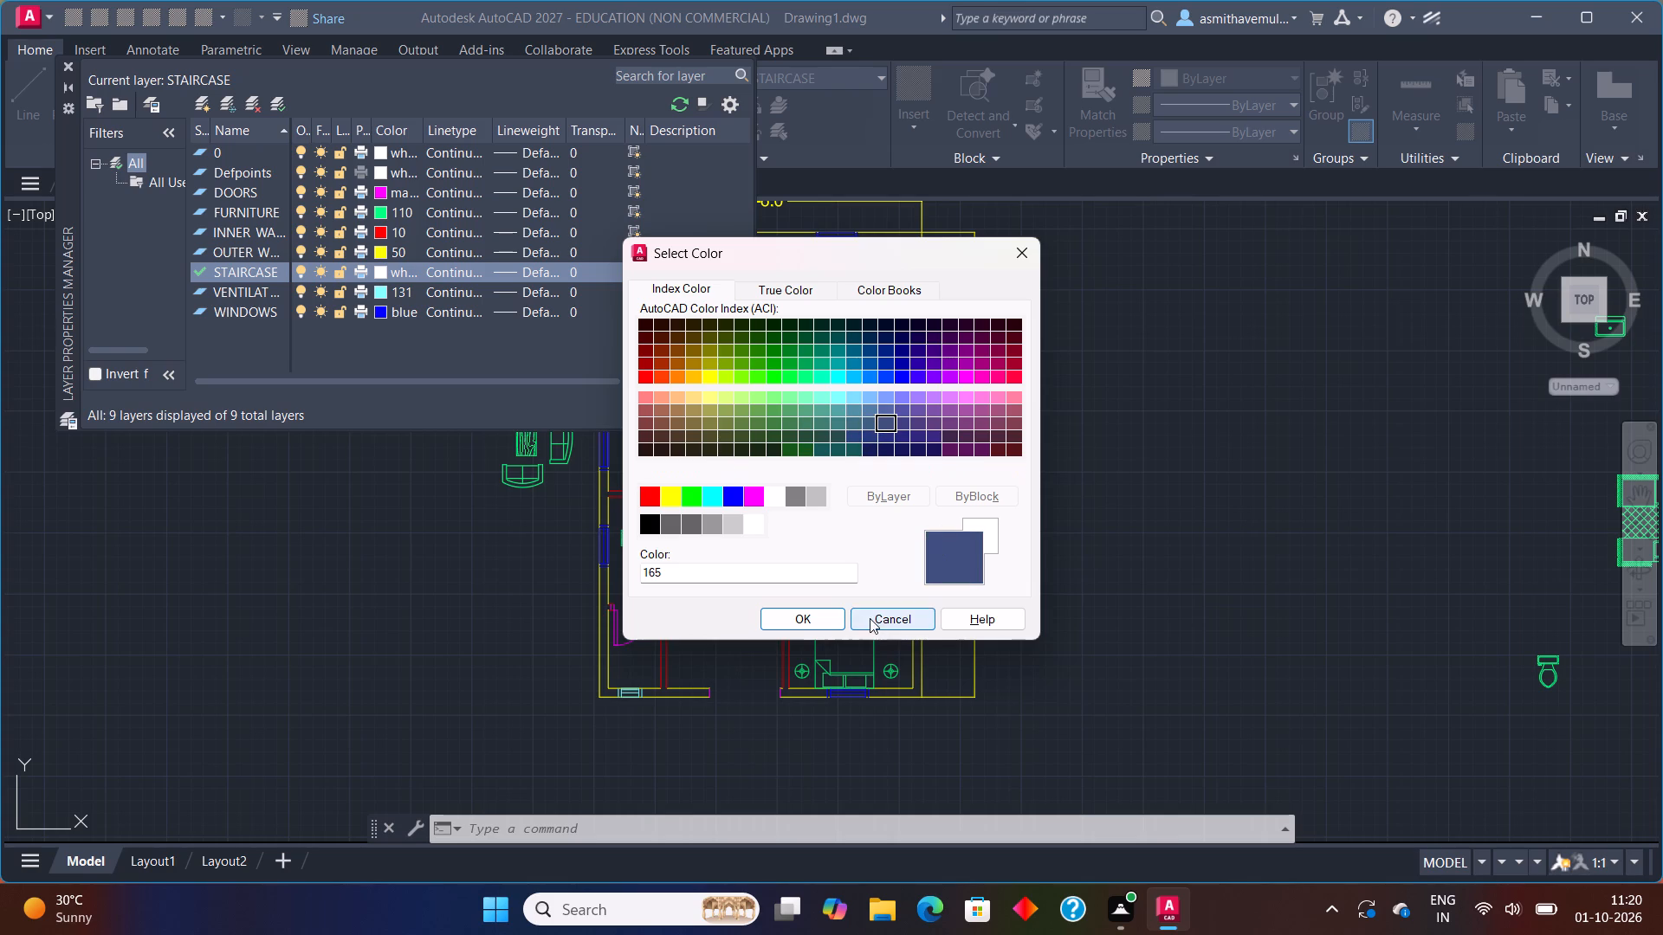
left_click(784, 612)
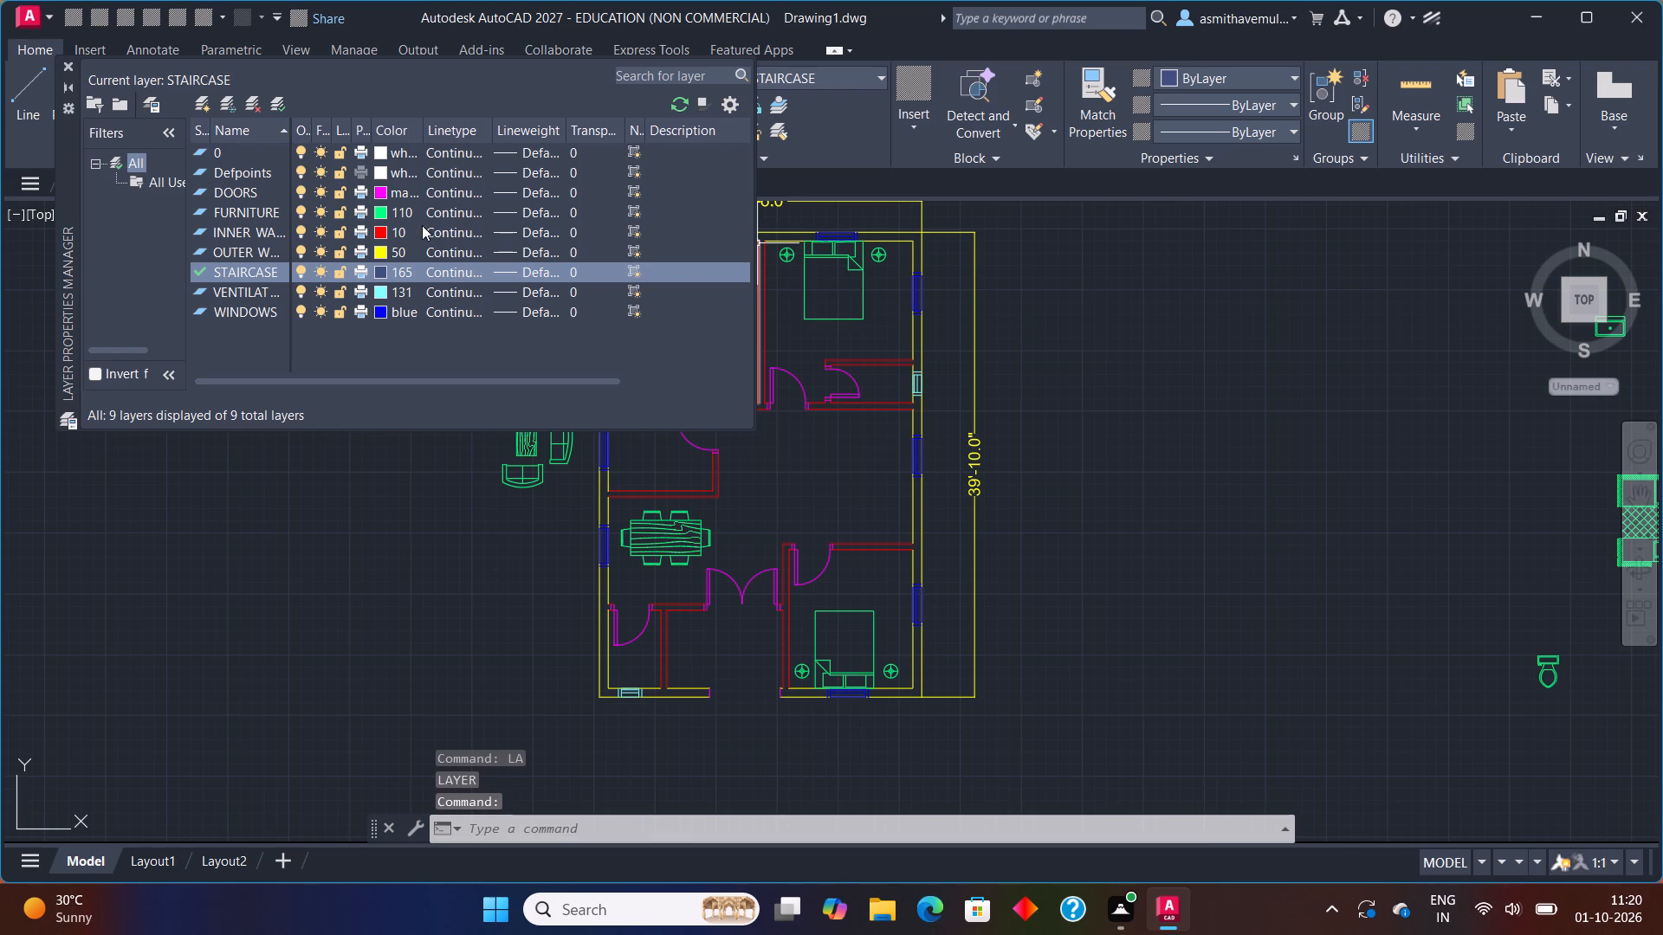
Set the STAIRCASE layer's color to index color 120 and close the layer properties.
left_click(378, 268)
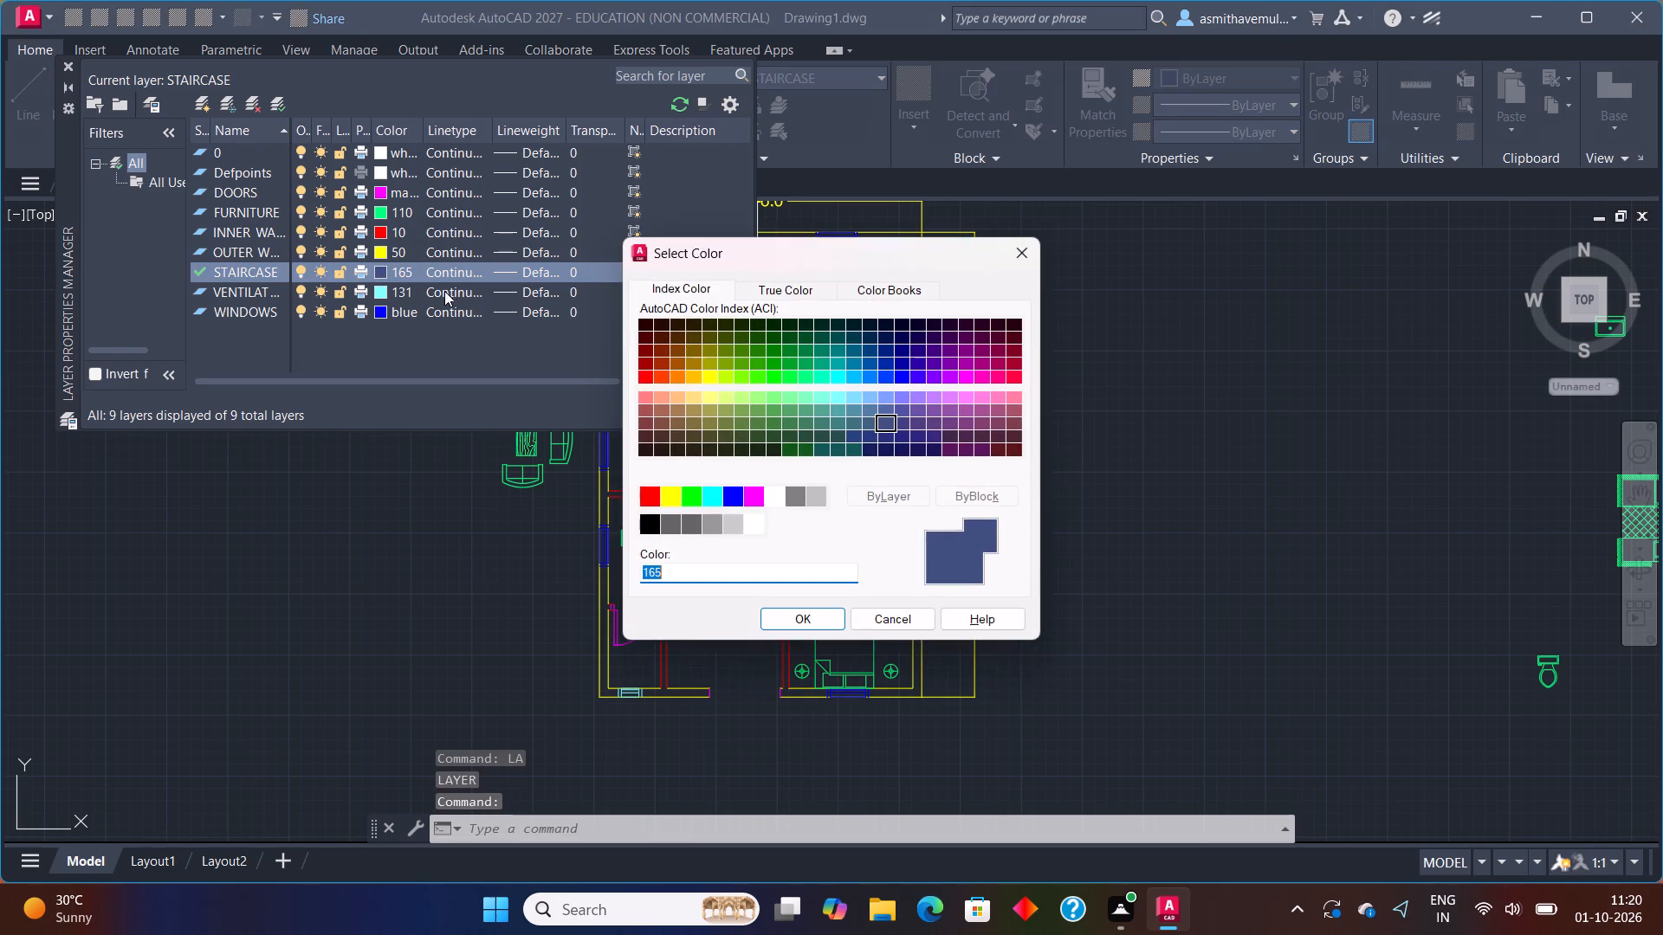
left_click(697, 361)
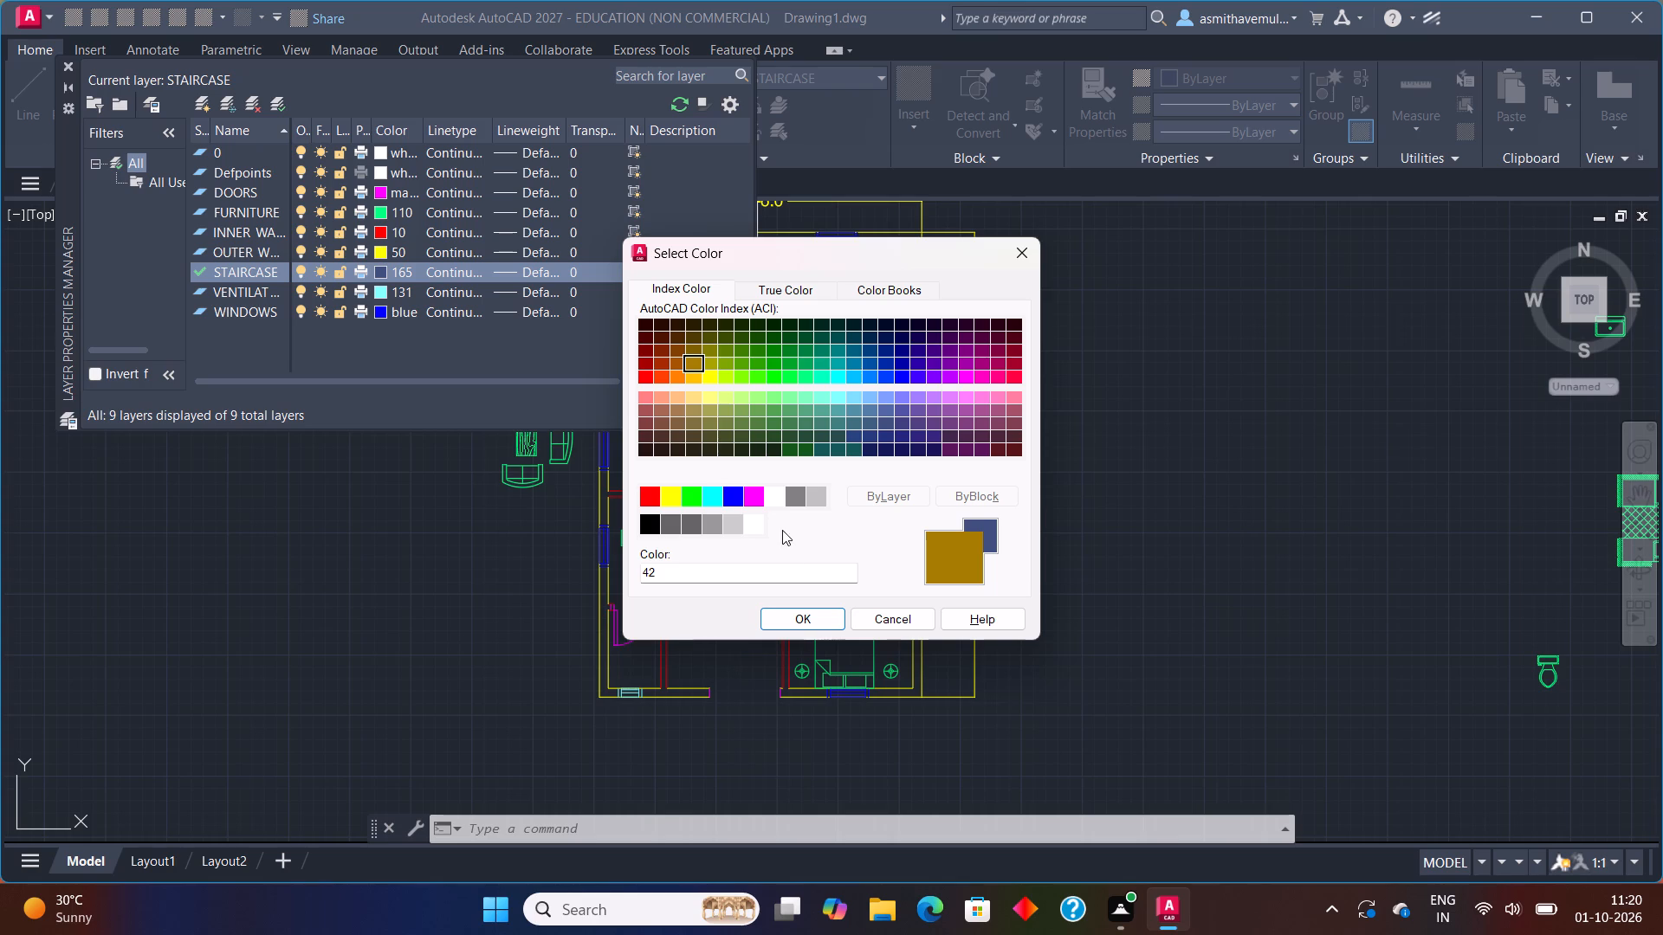
left_click(722, 345)
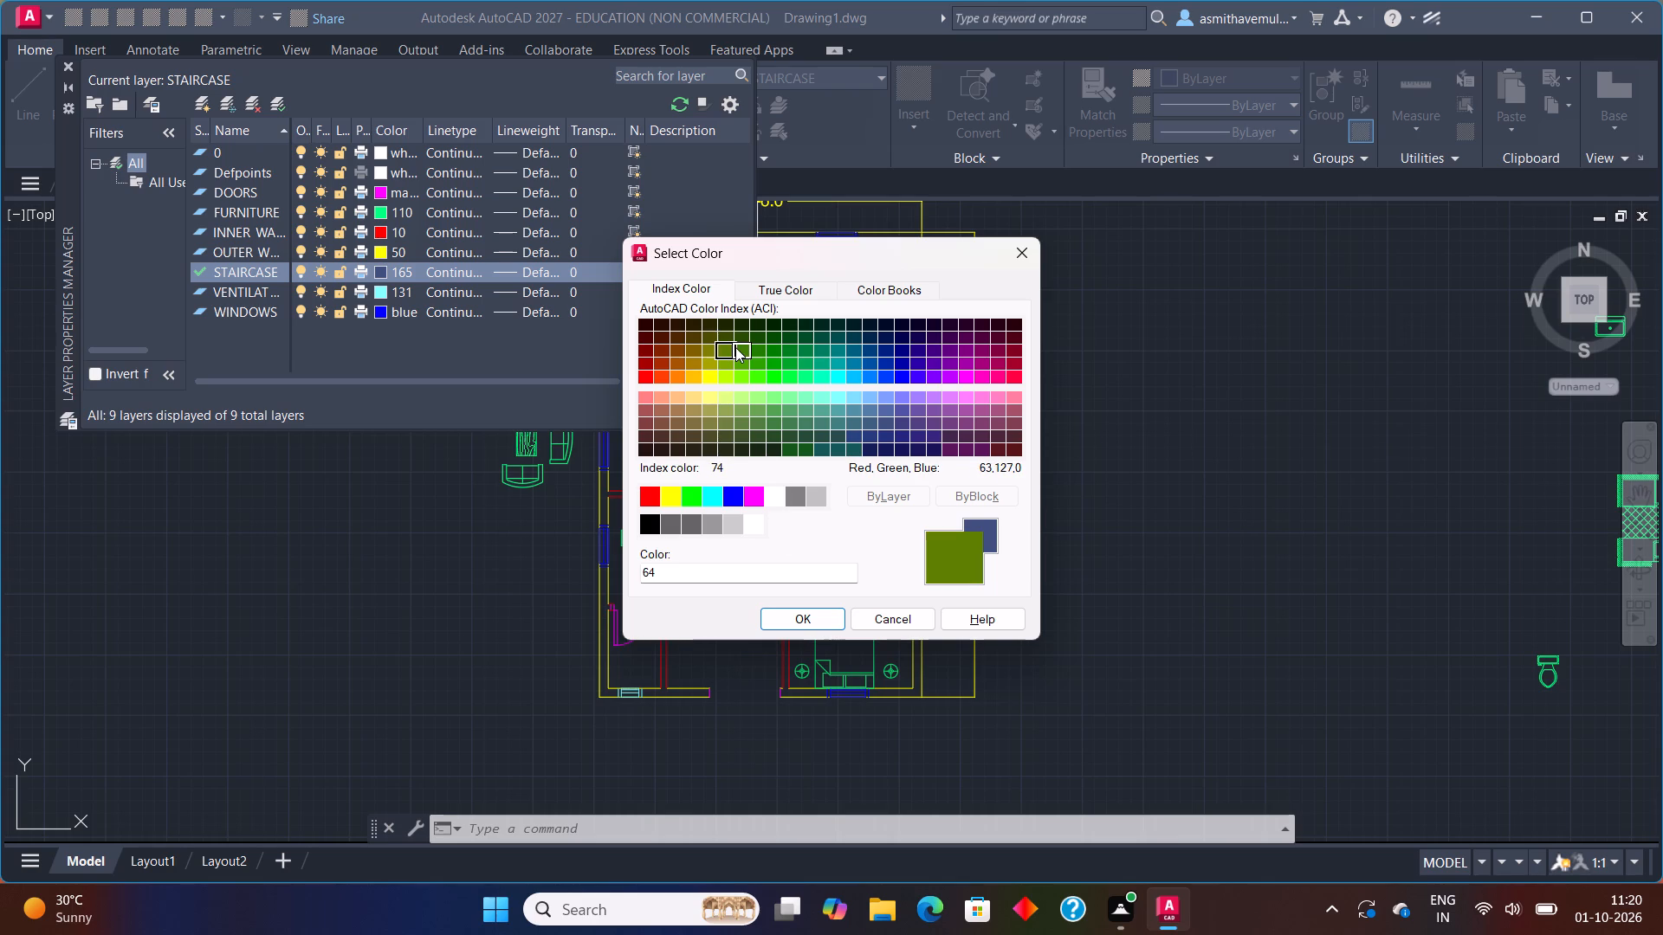
left_click(742, 347)
left_click(754, 347)
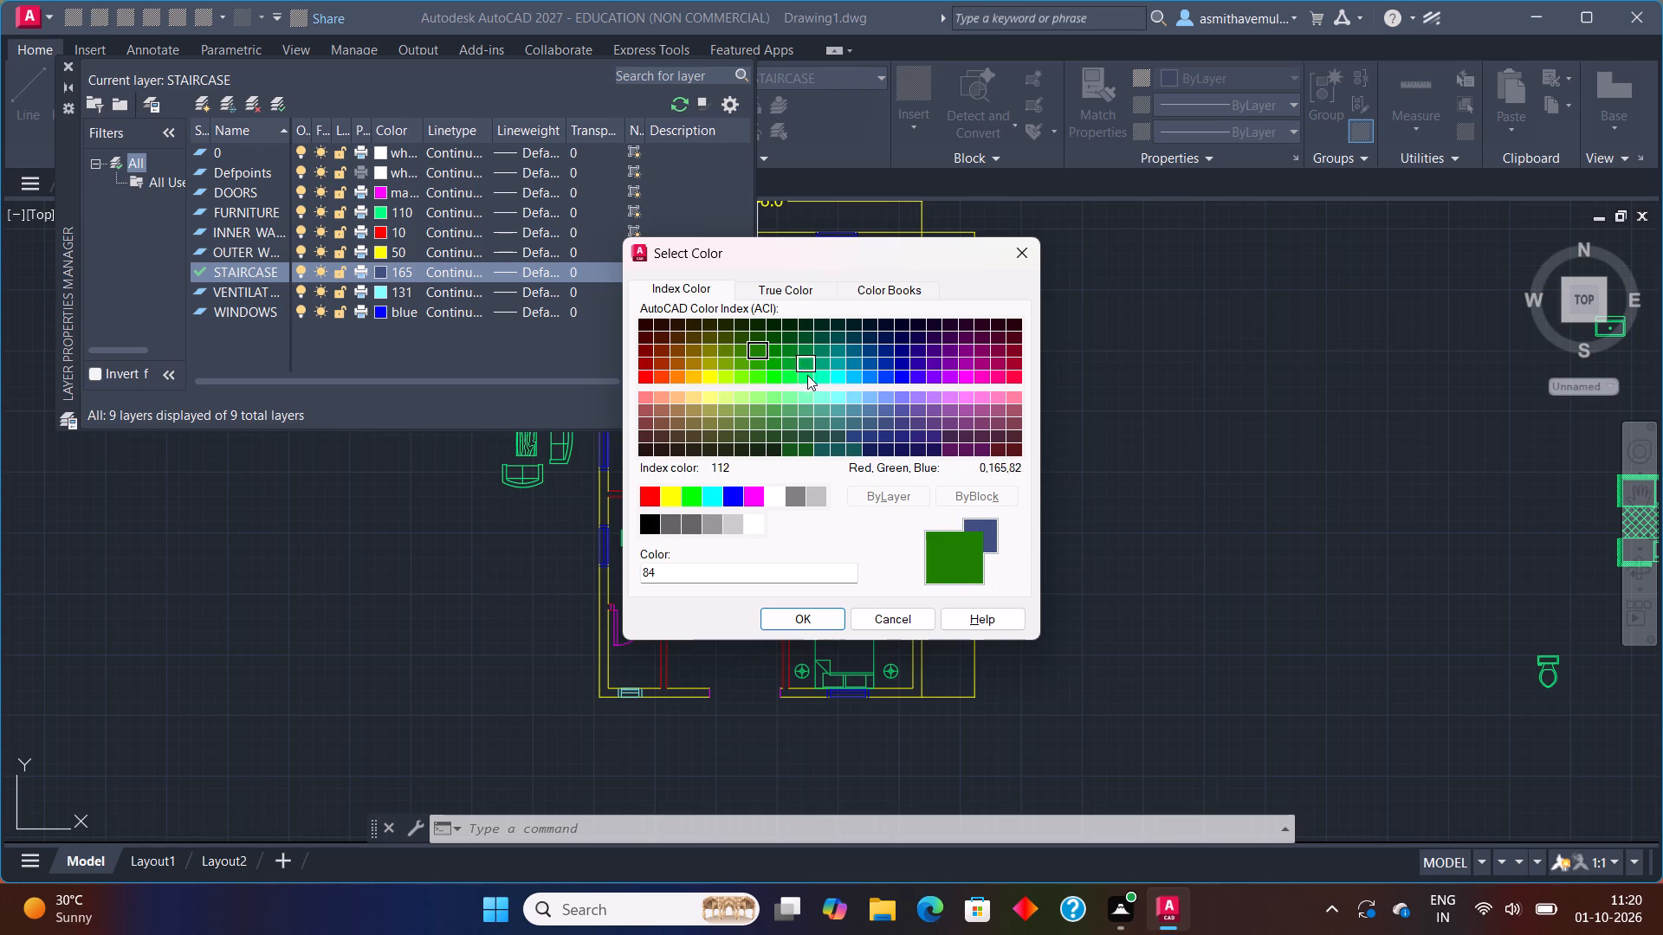
left_click(914, 377)
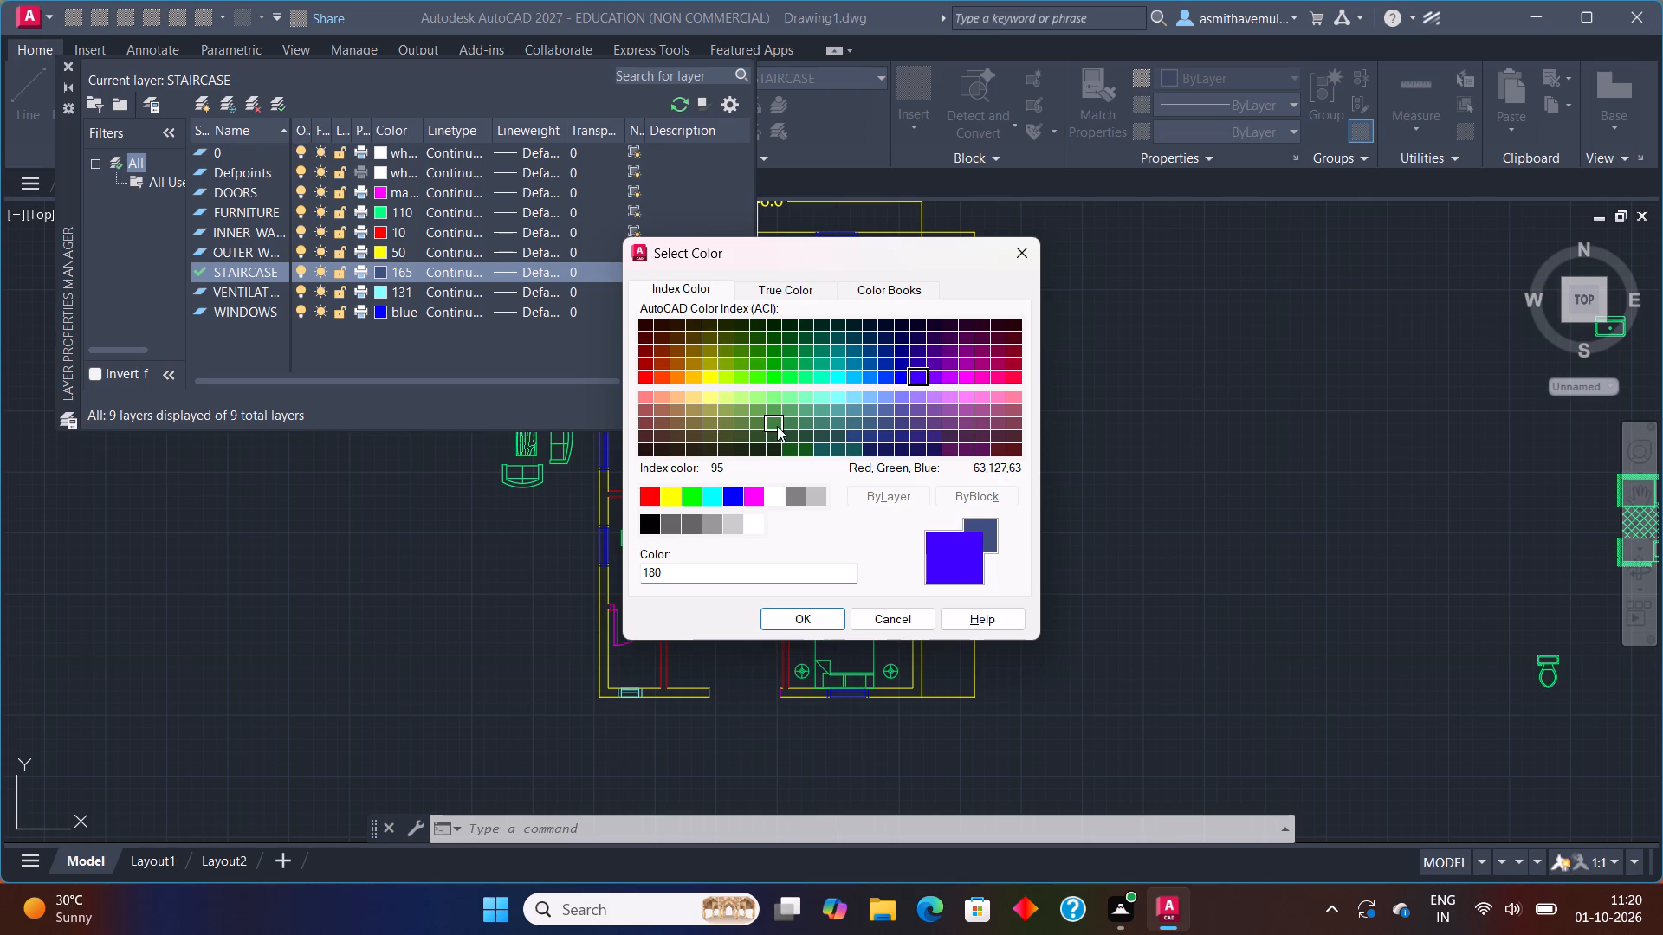
left_click(789, 409)
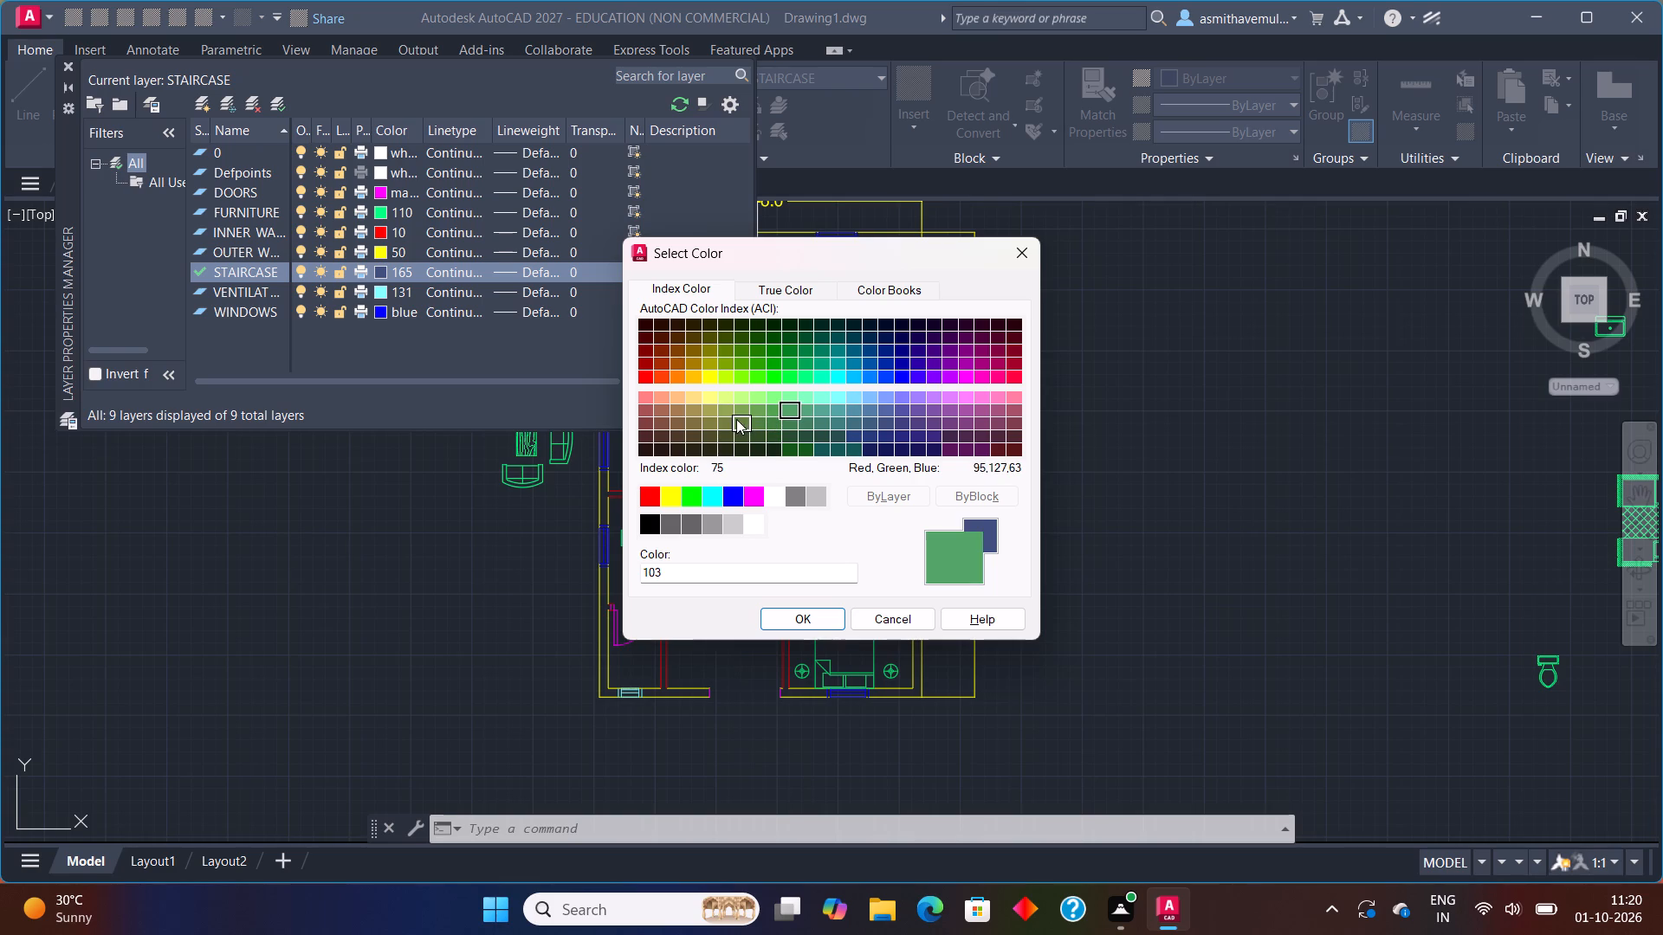
left_click(680, 393)
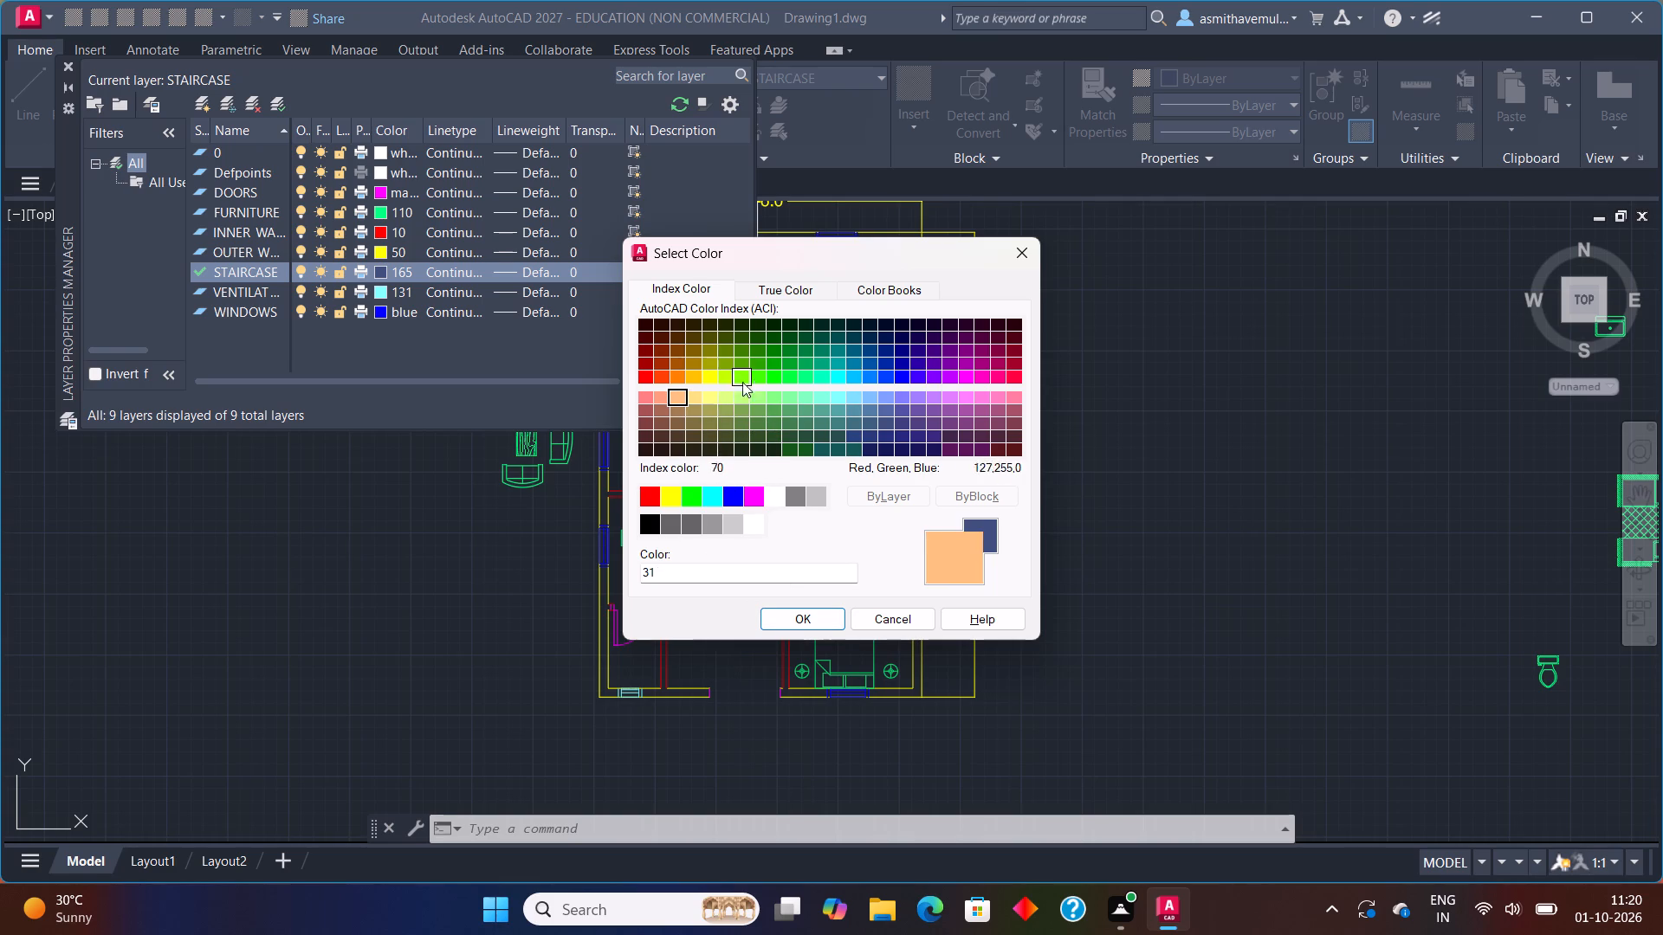
left_click(892, 390)
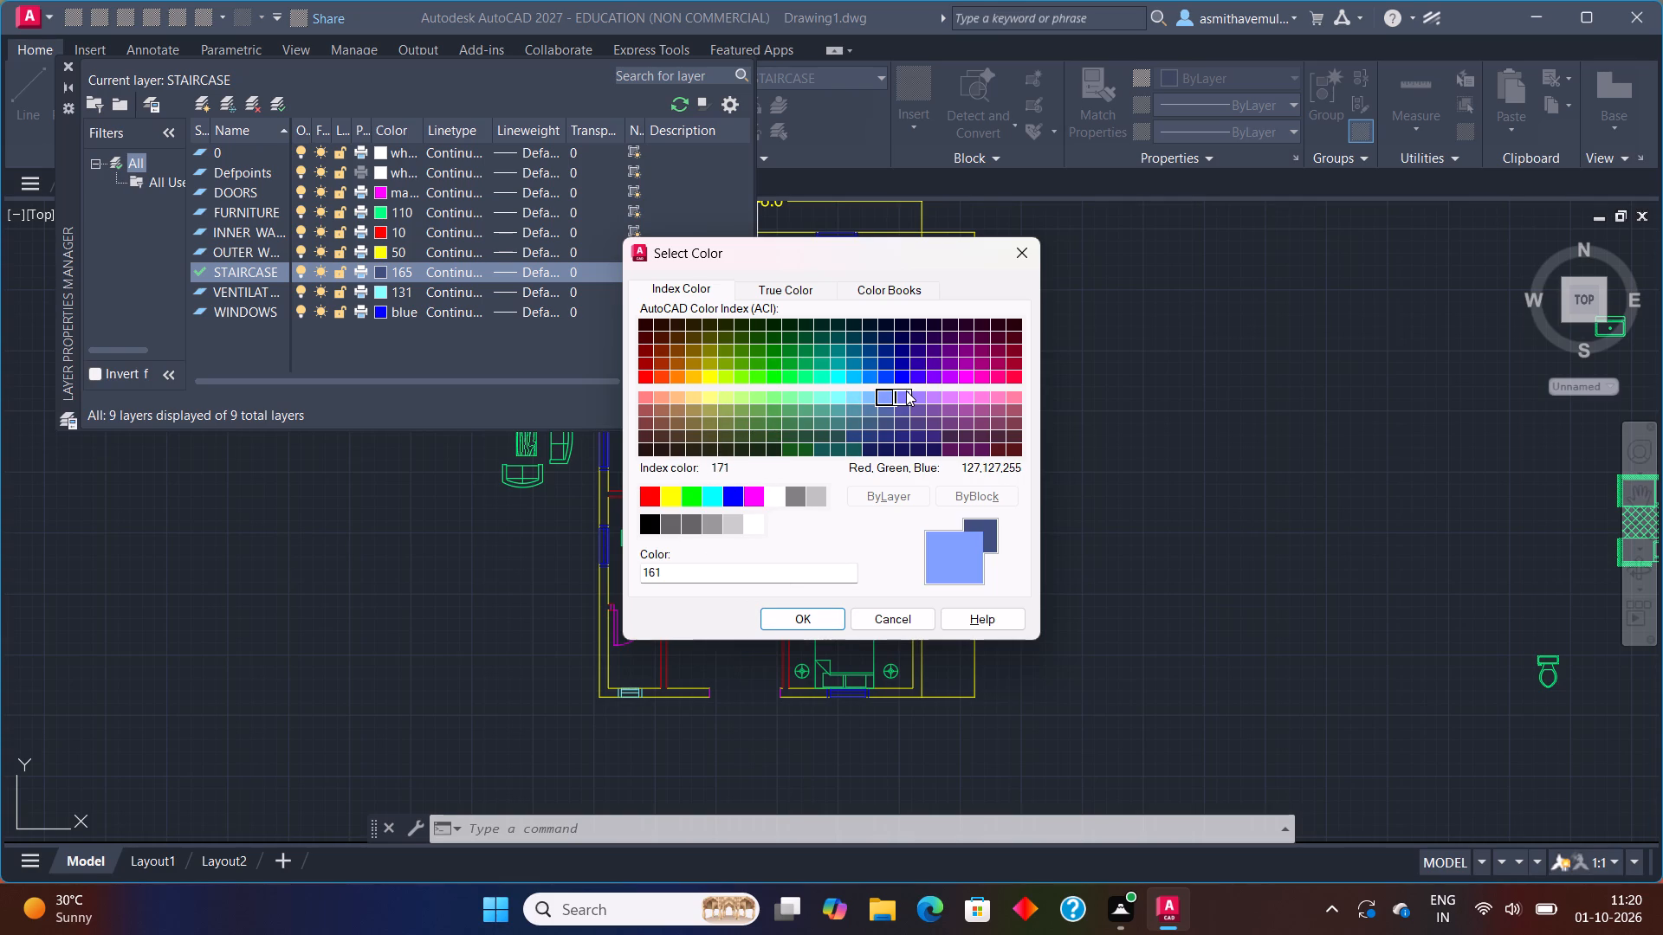
left_click(906, 390)
left_click(946, 399)
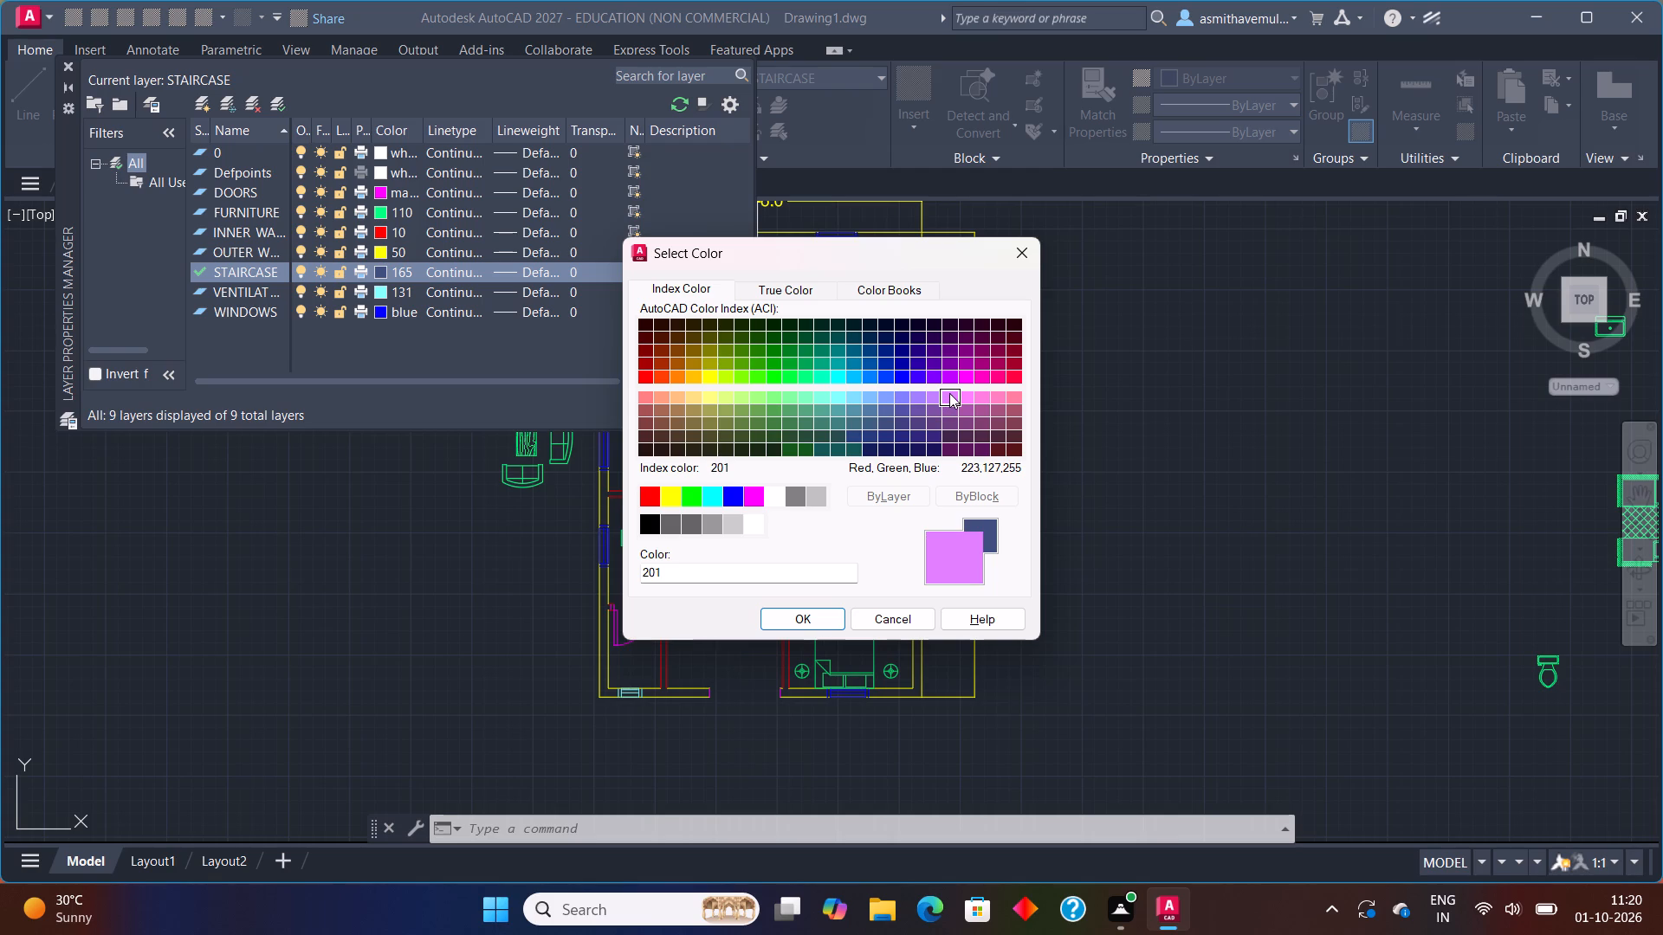
left_click(824, 374)
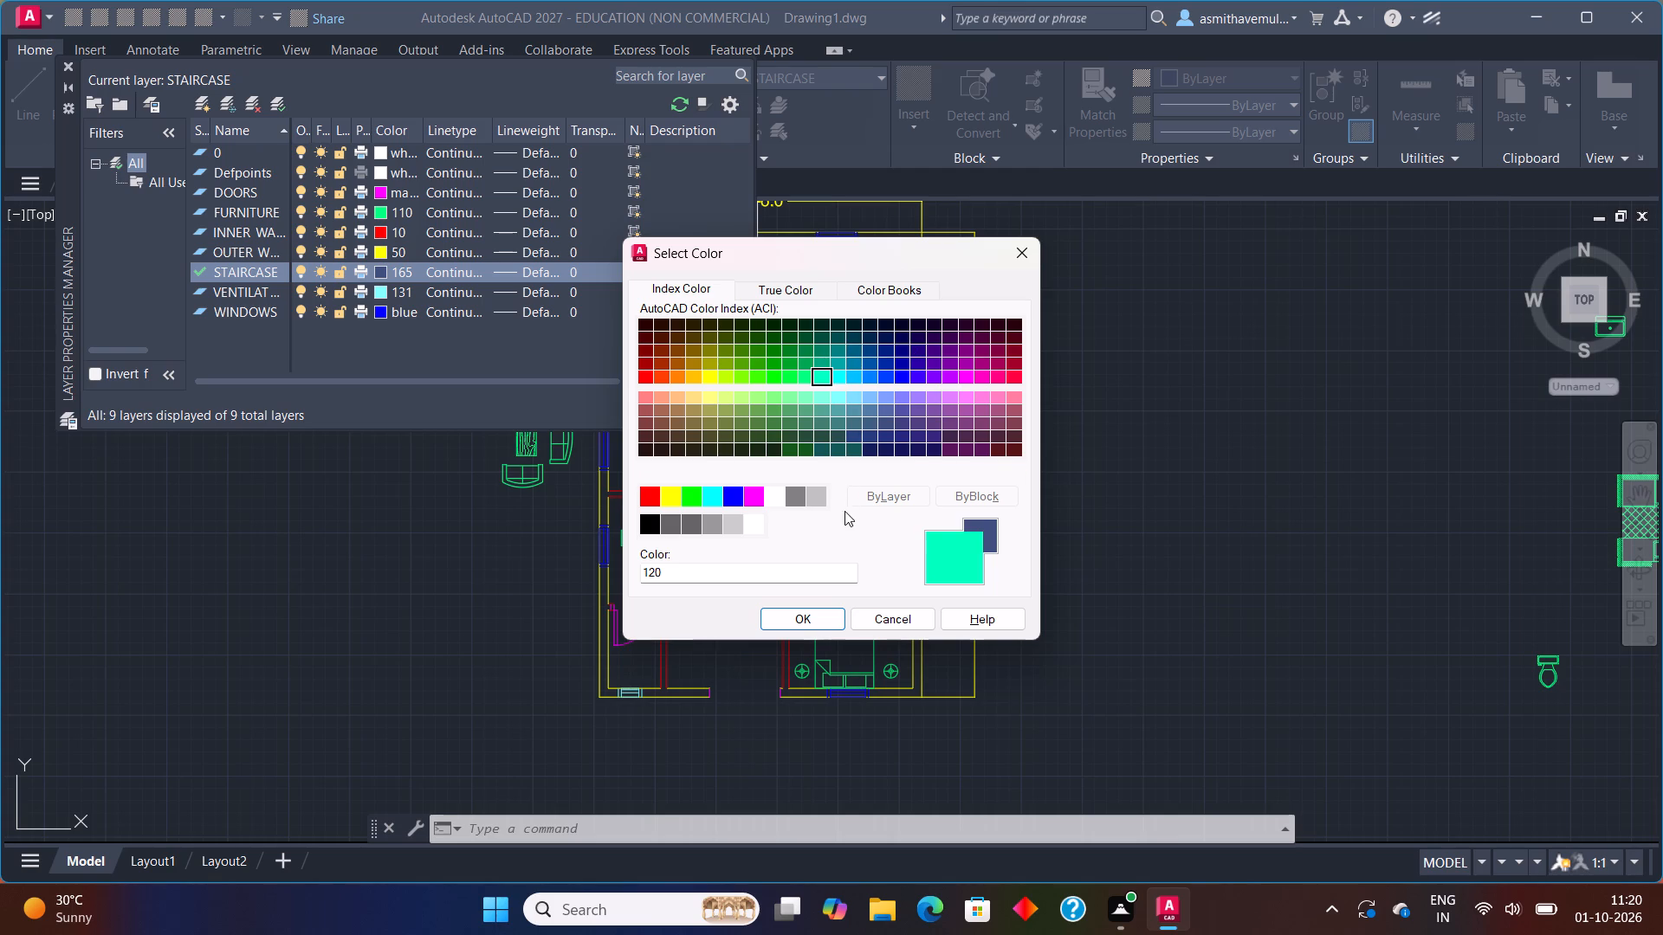
left_click(825, 617)
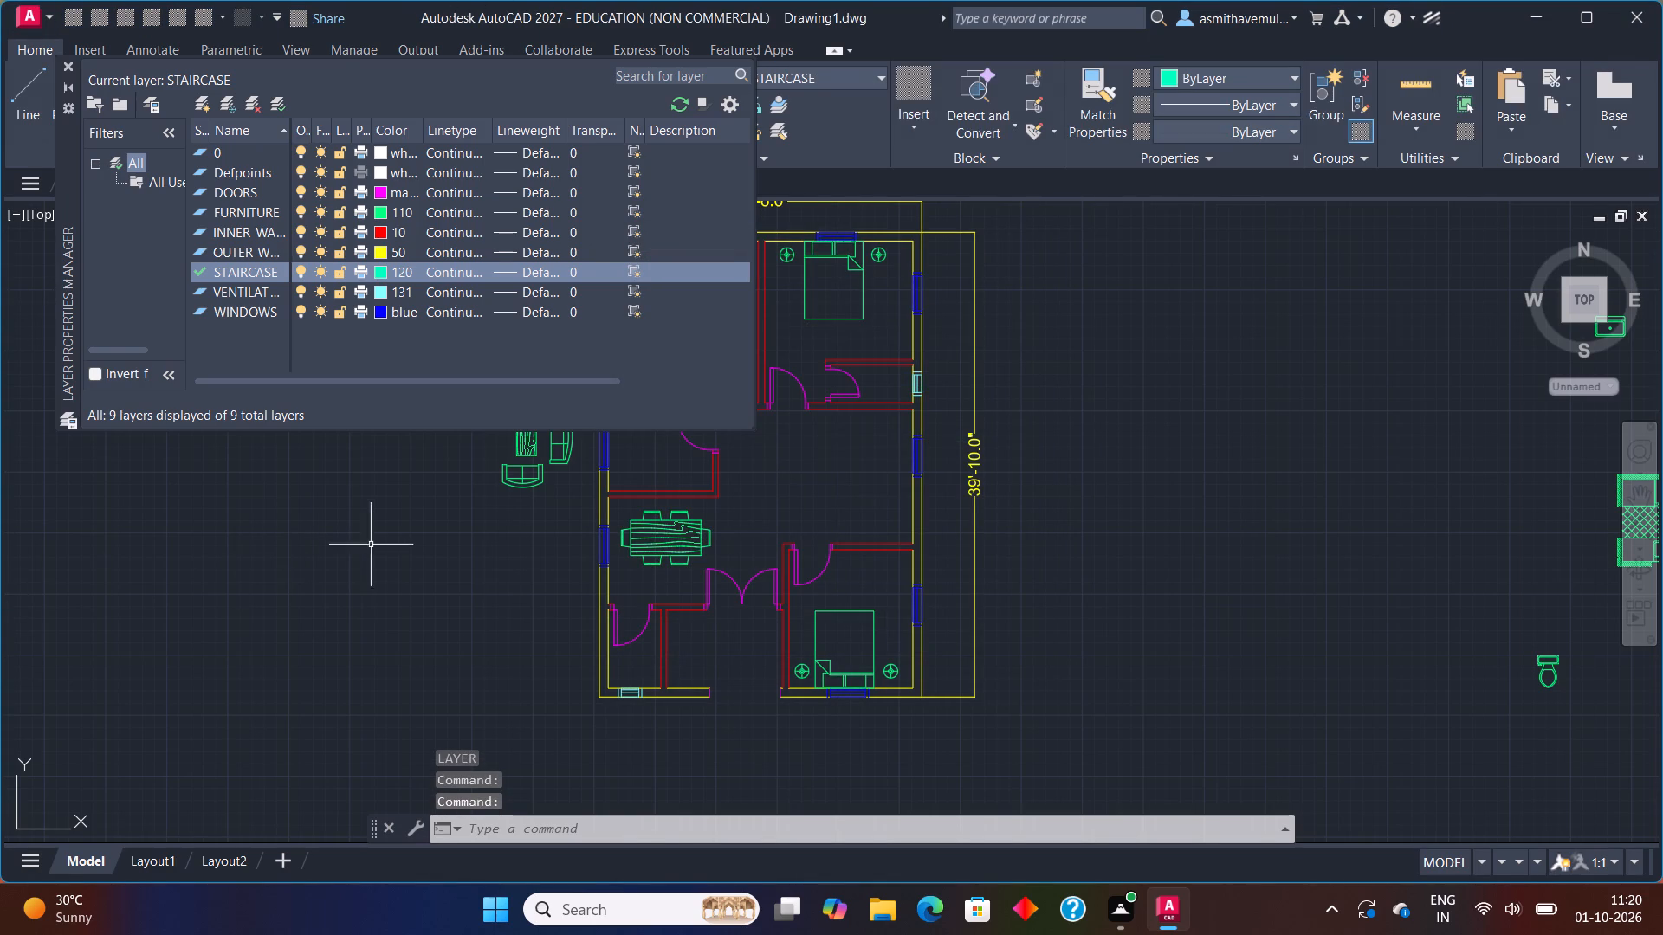
left_click(275, 100)
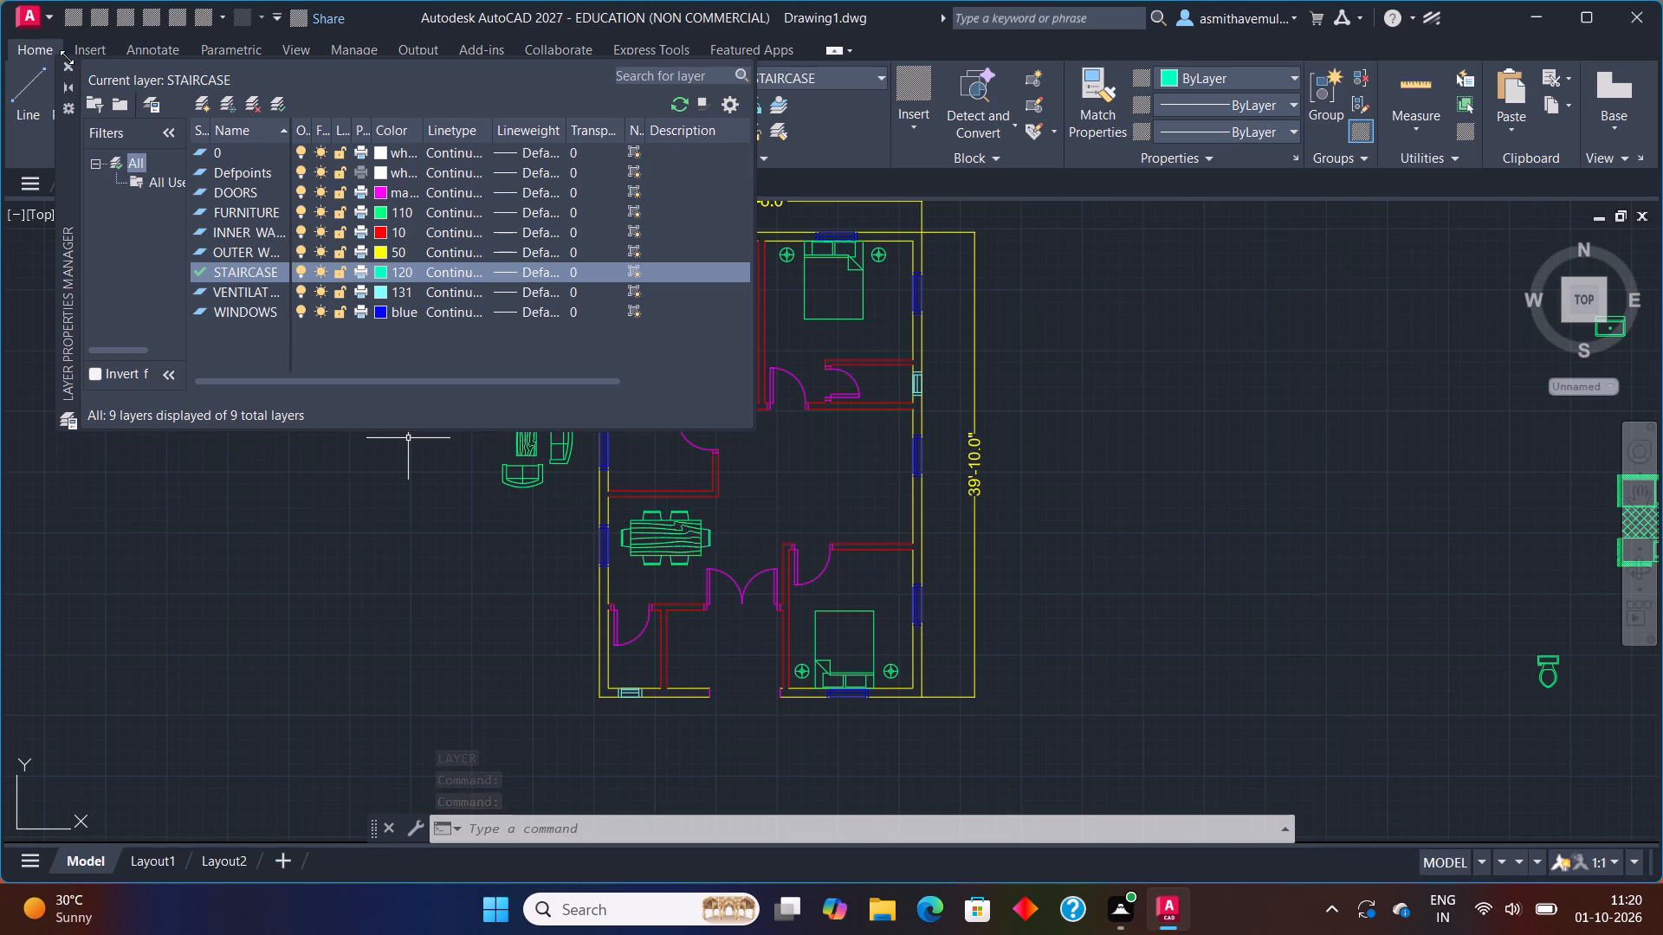
left_click(64, 62)
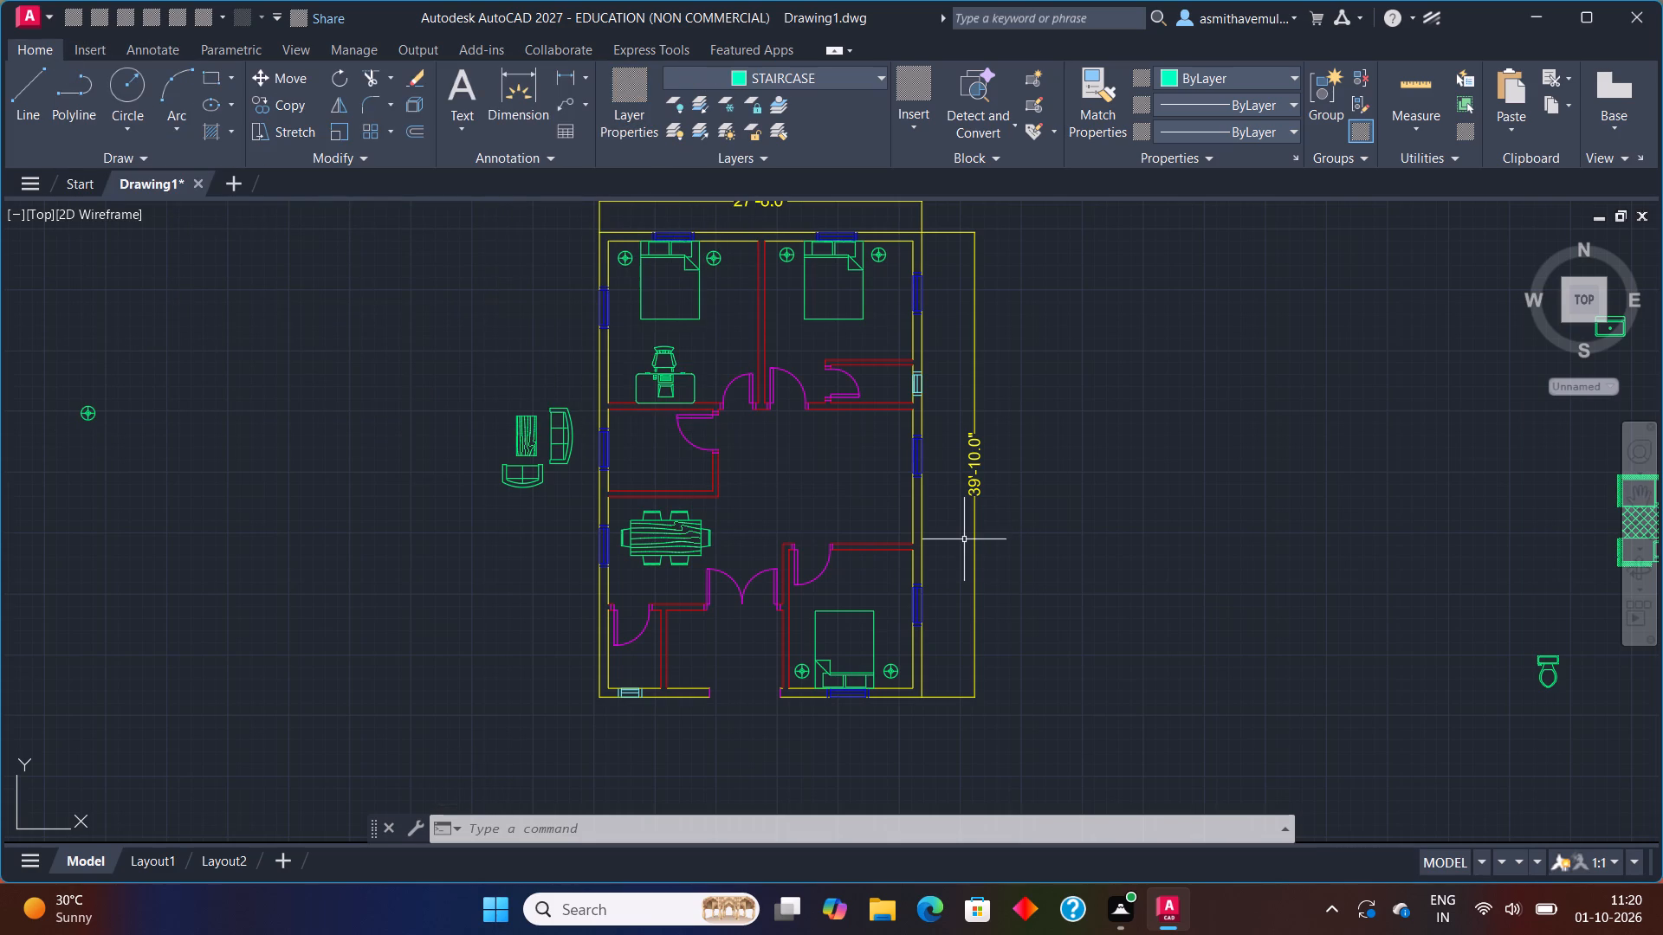
Offset the living room's south, north and east inner wall lines into the room by 3'3".
key("o")
key("Return")
key("3")
key("apostrophe")
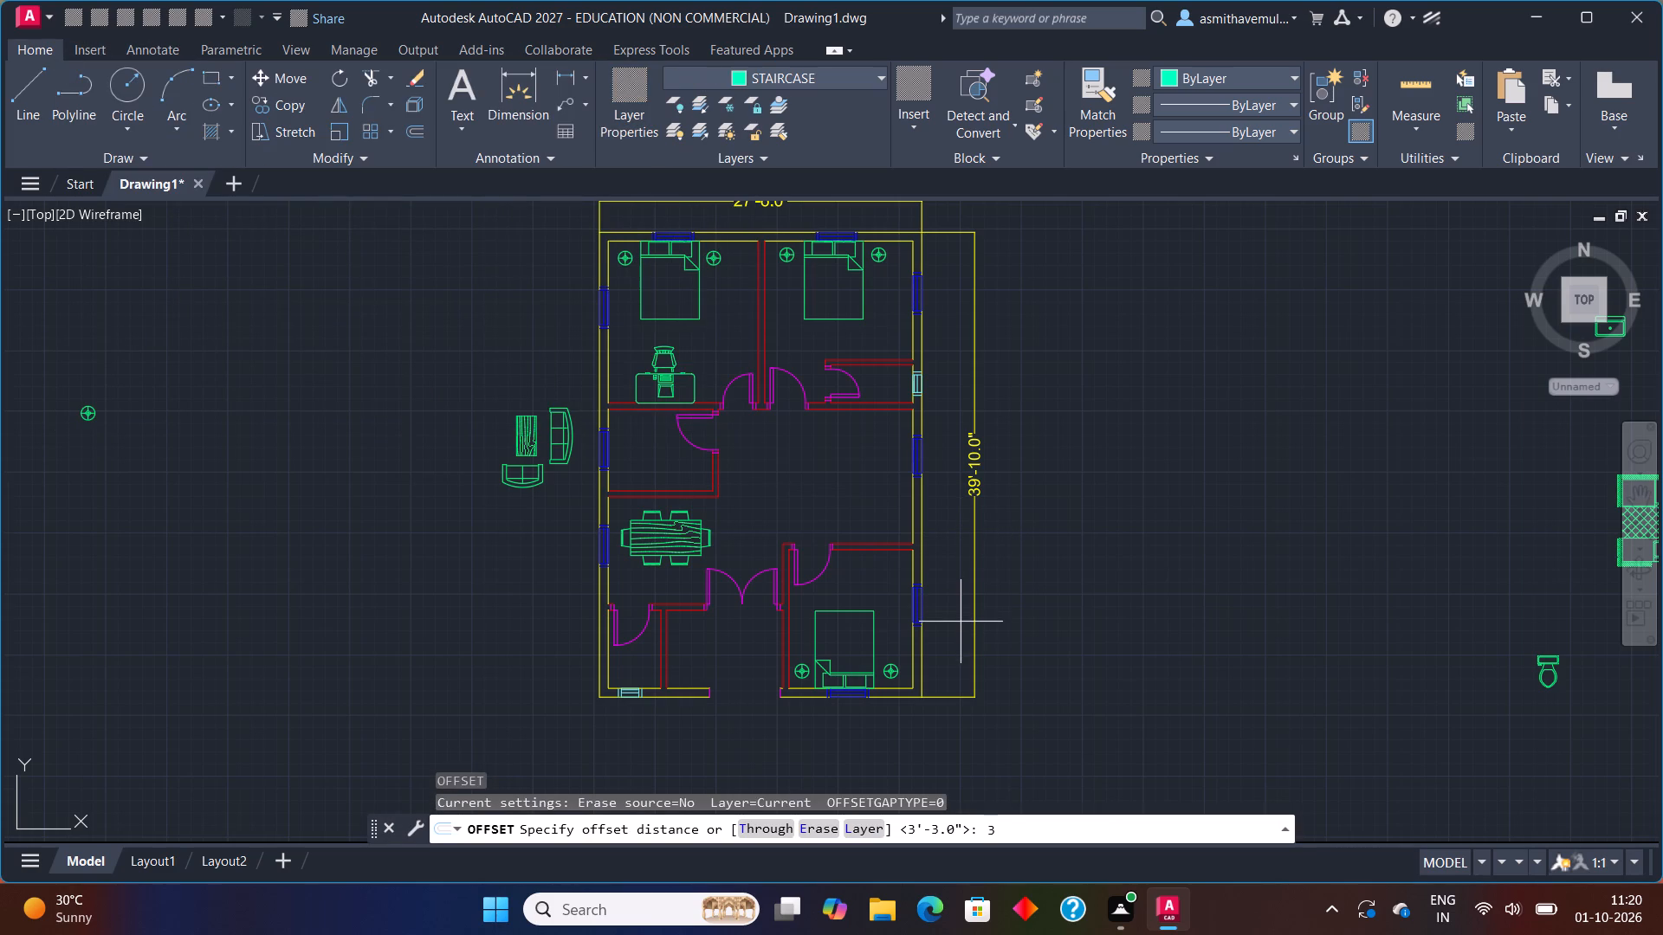
key("3")
key("shift+quotedbl")
key("Return")
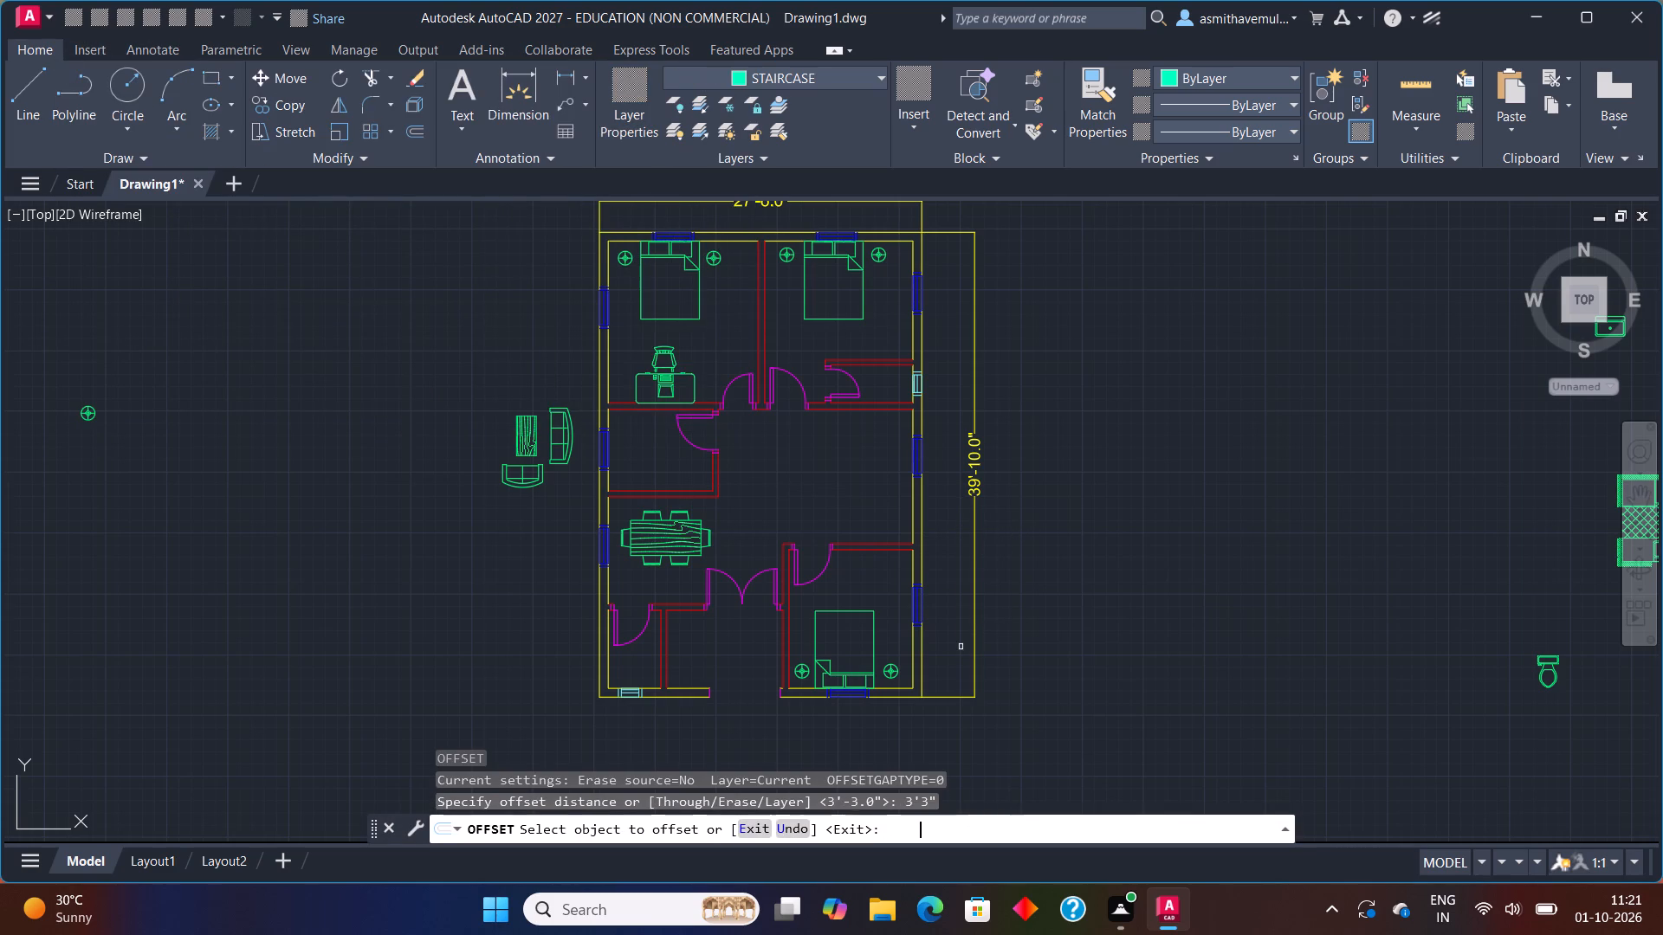
scroll(846, 526, "up", 2)
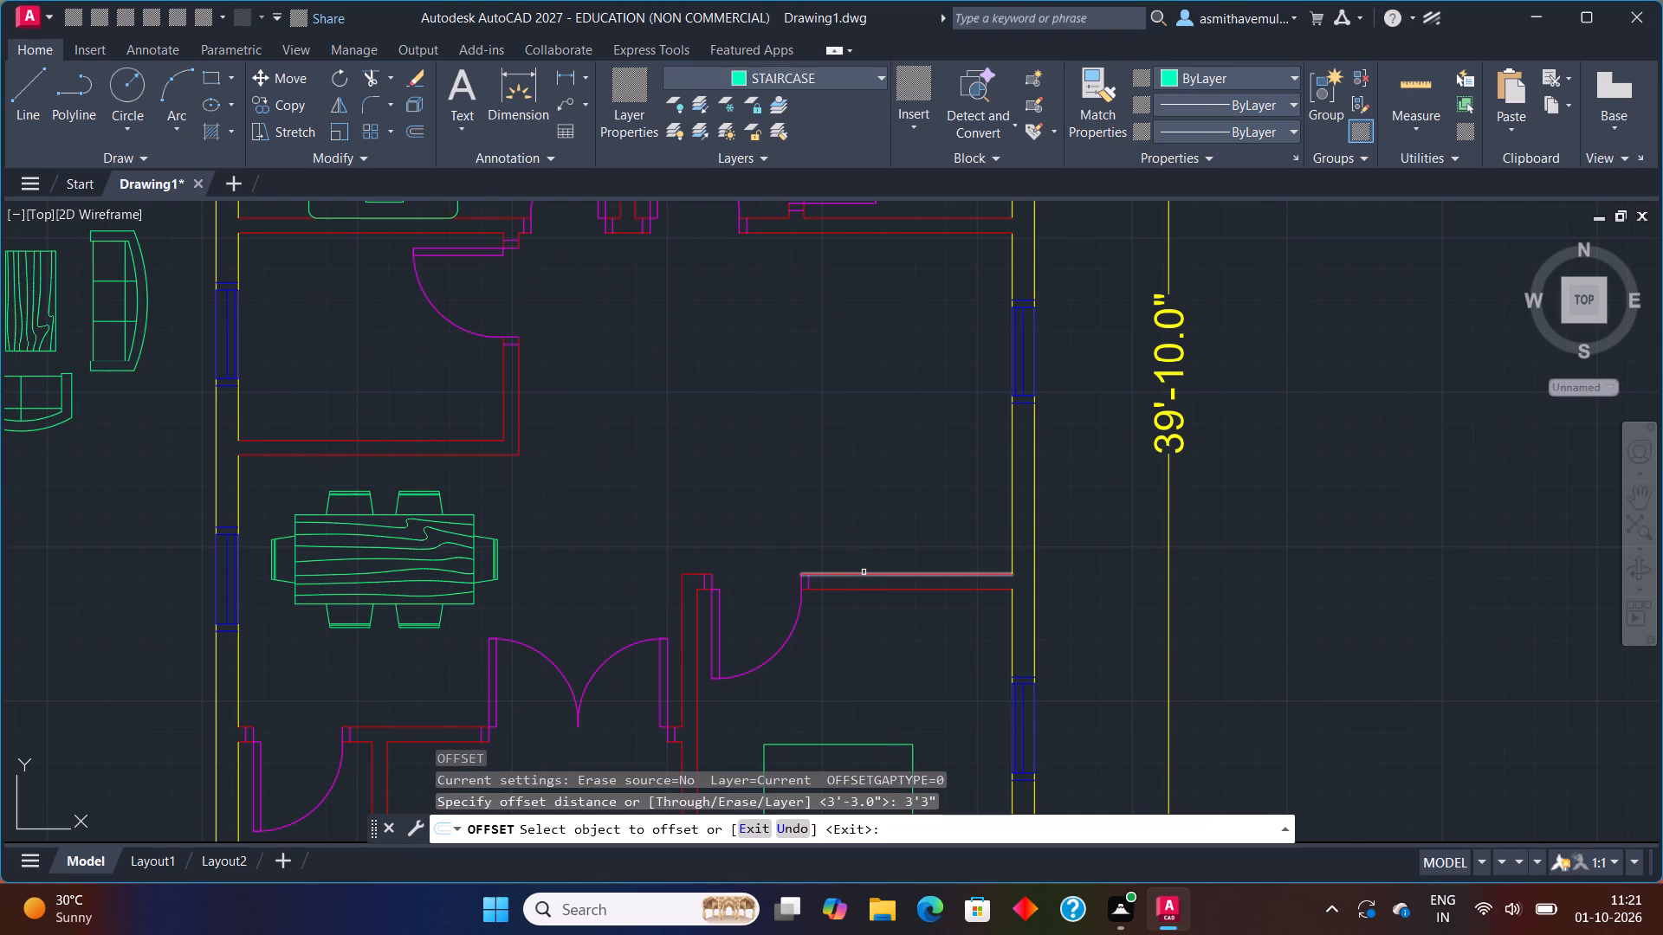
left_click(864, 573)
left_click(867, 511)
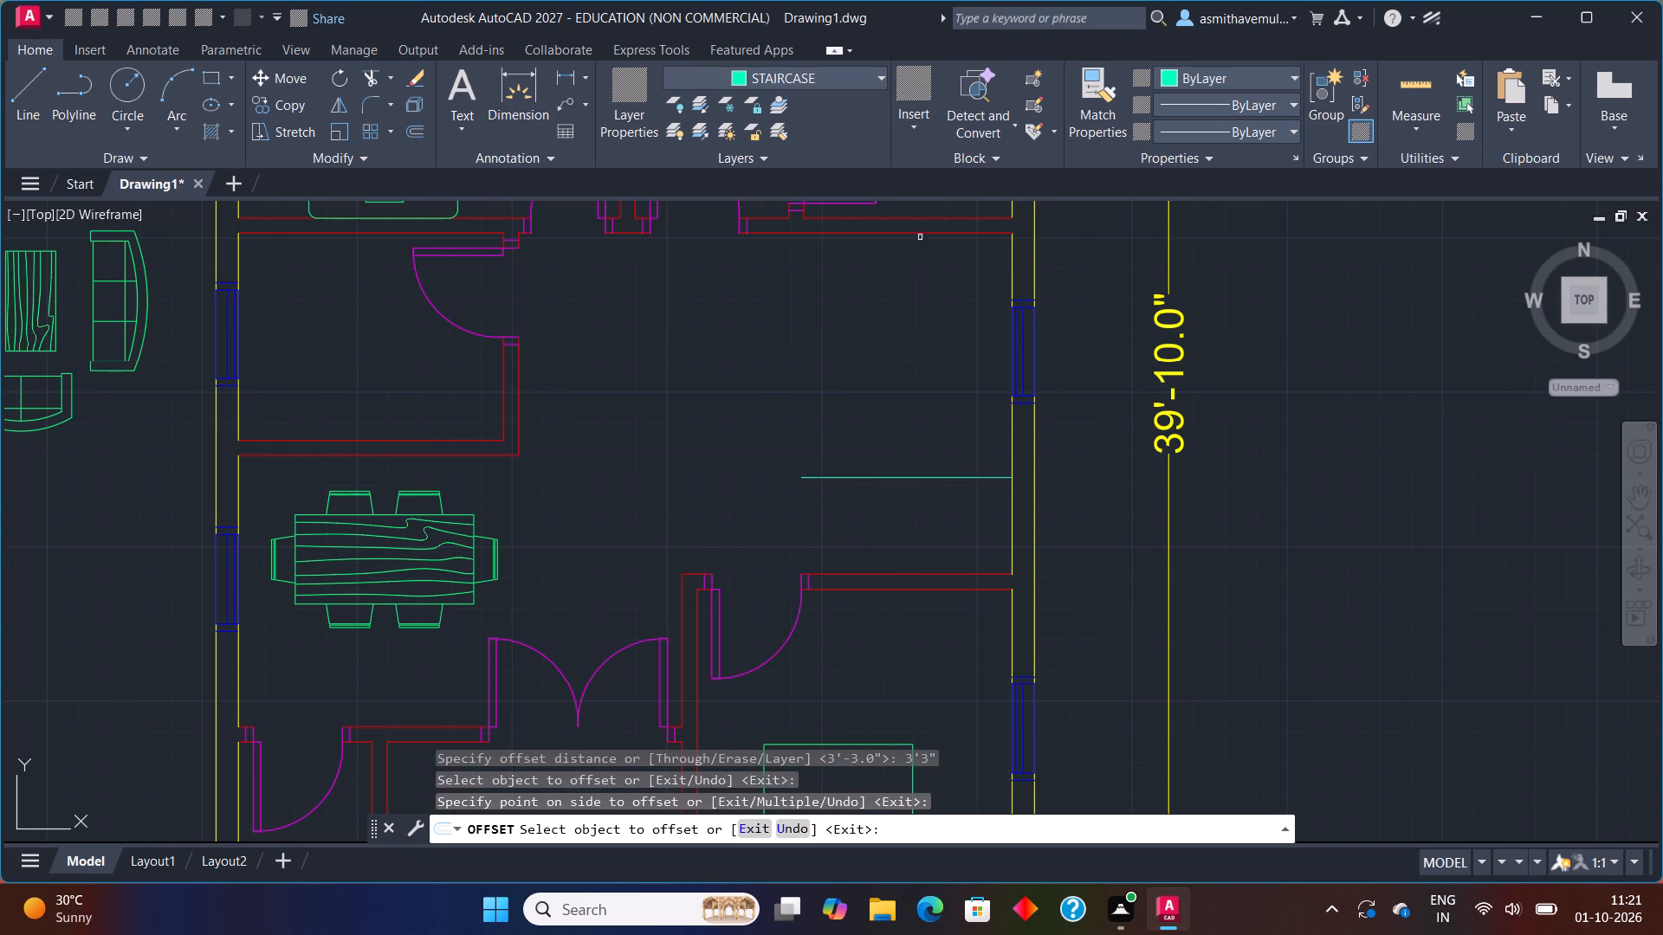
left_click(920, 231)
left_click(907, 349)
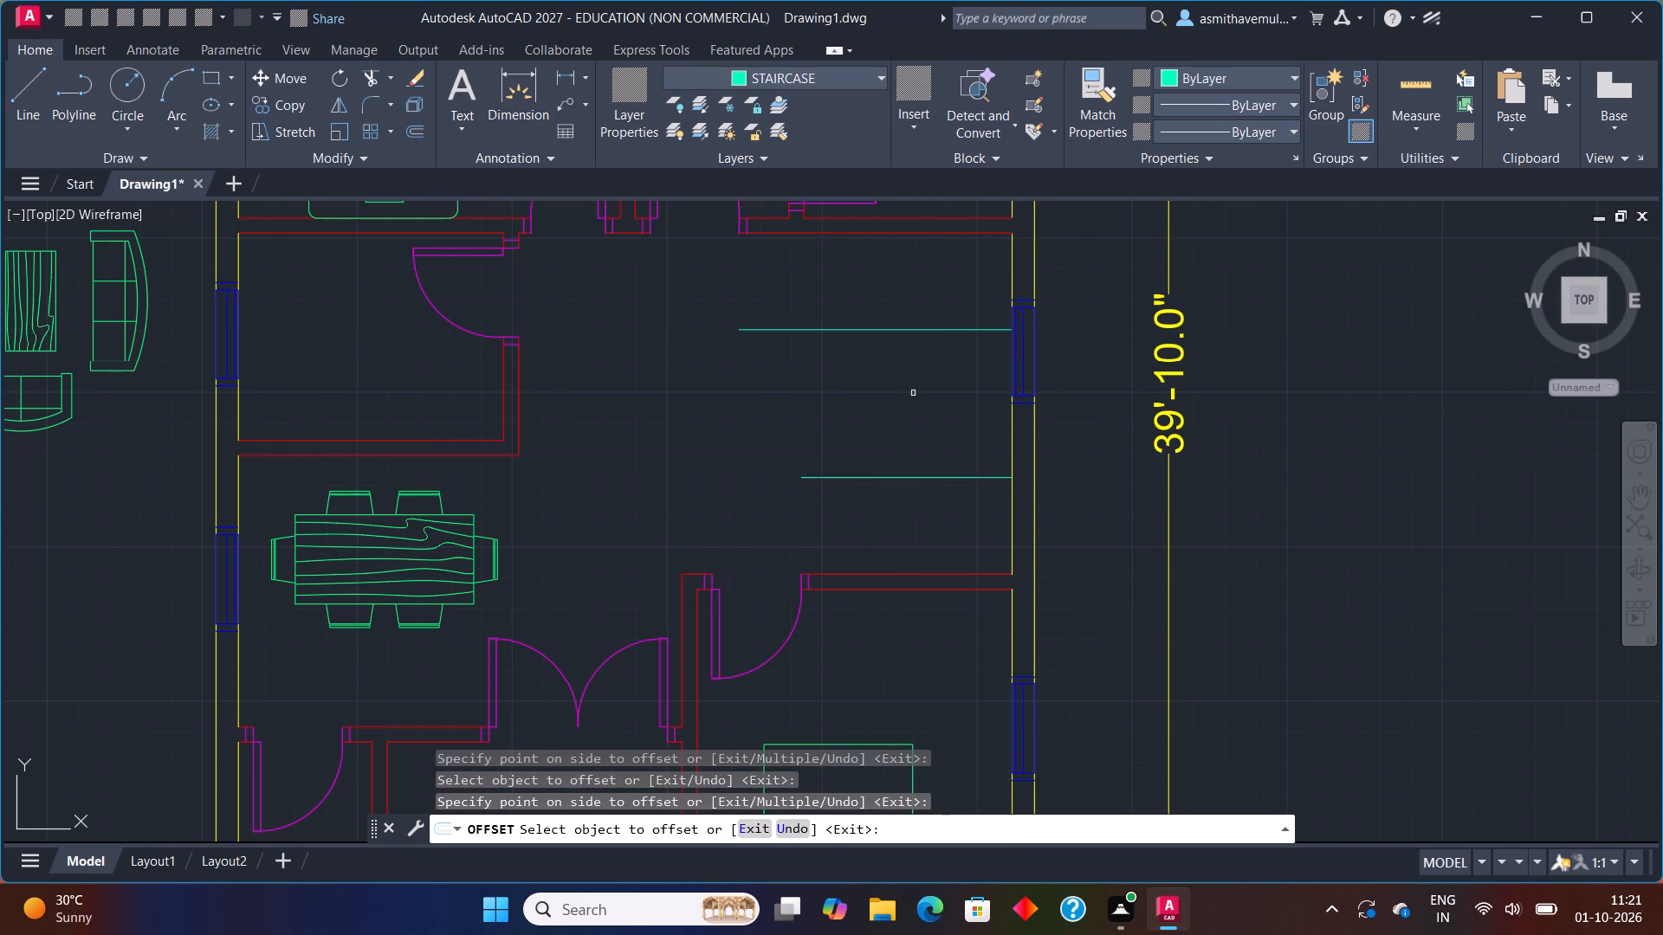
left_click(1011, 443)
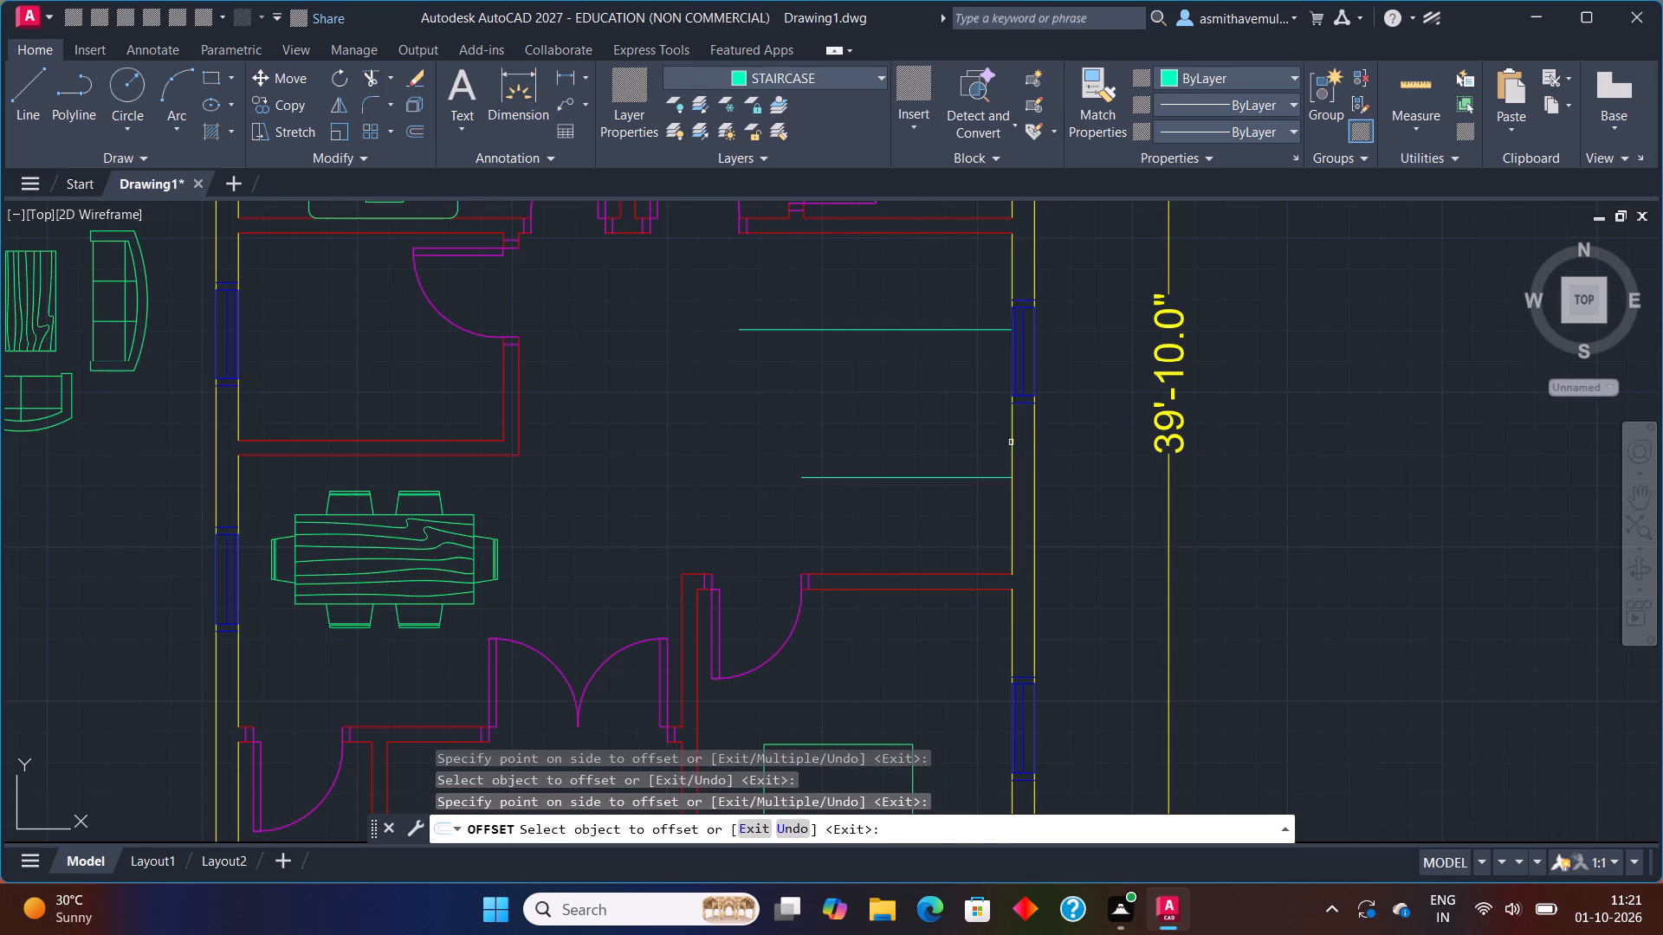
left_click(993, 446)
key("Escape")
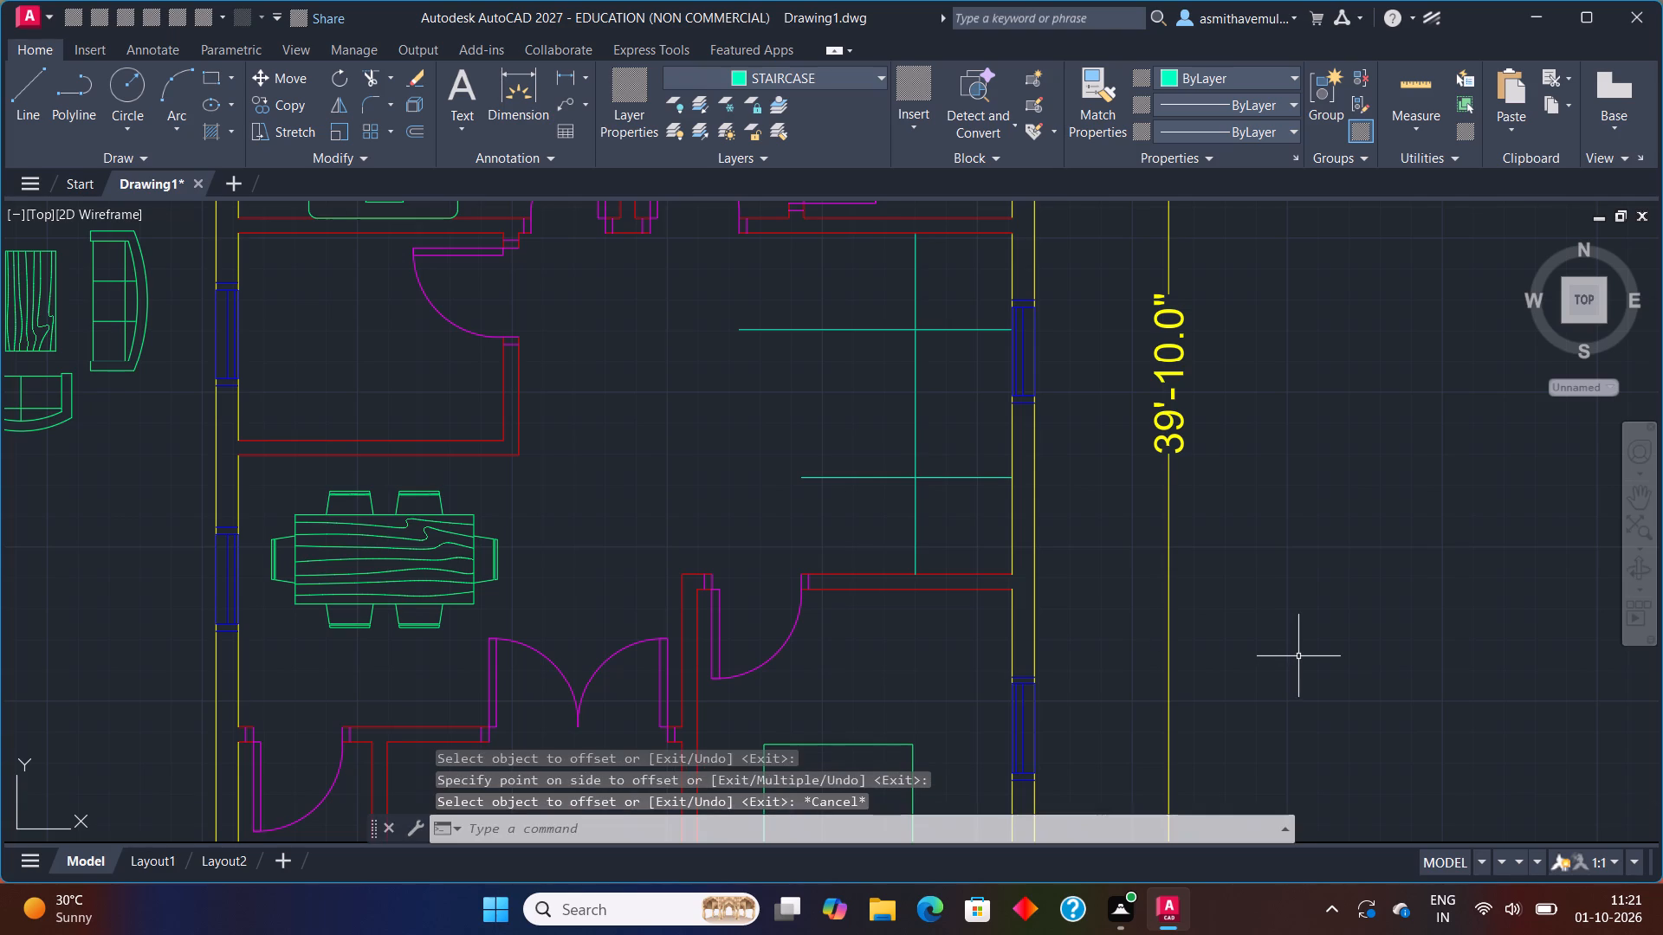
Extend the two horizontal staircase lines westward across the living room.
key("e")
key("x")
type("TEN")
key("d")
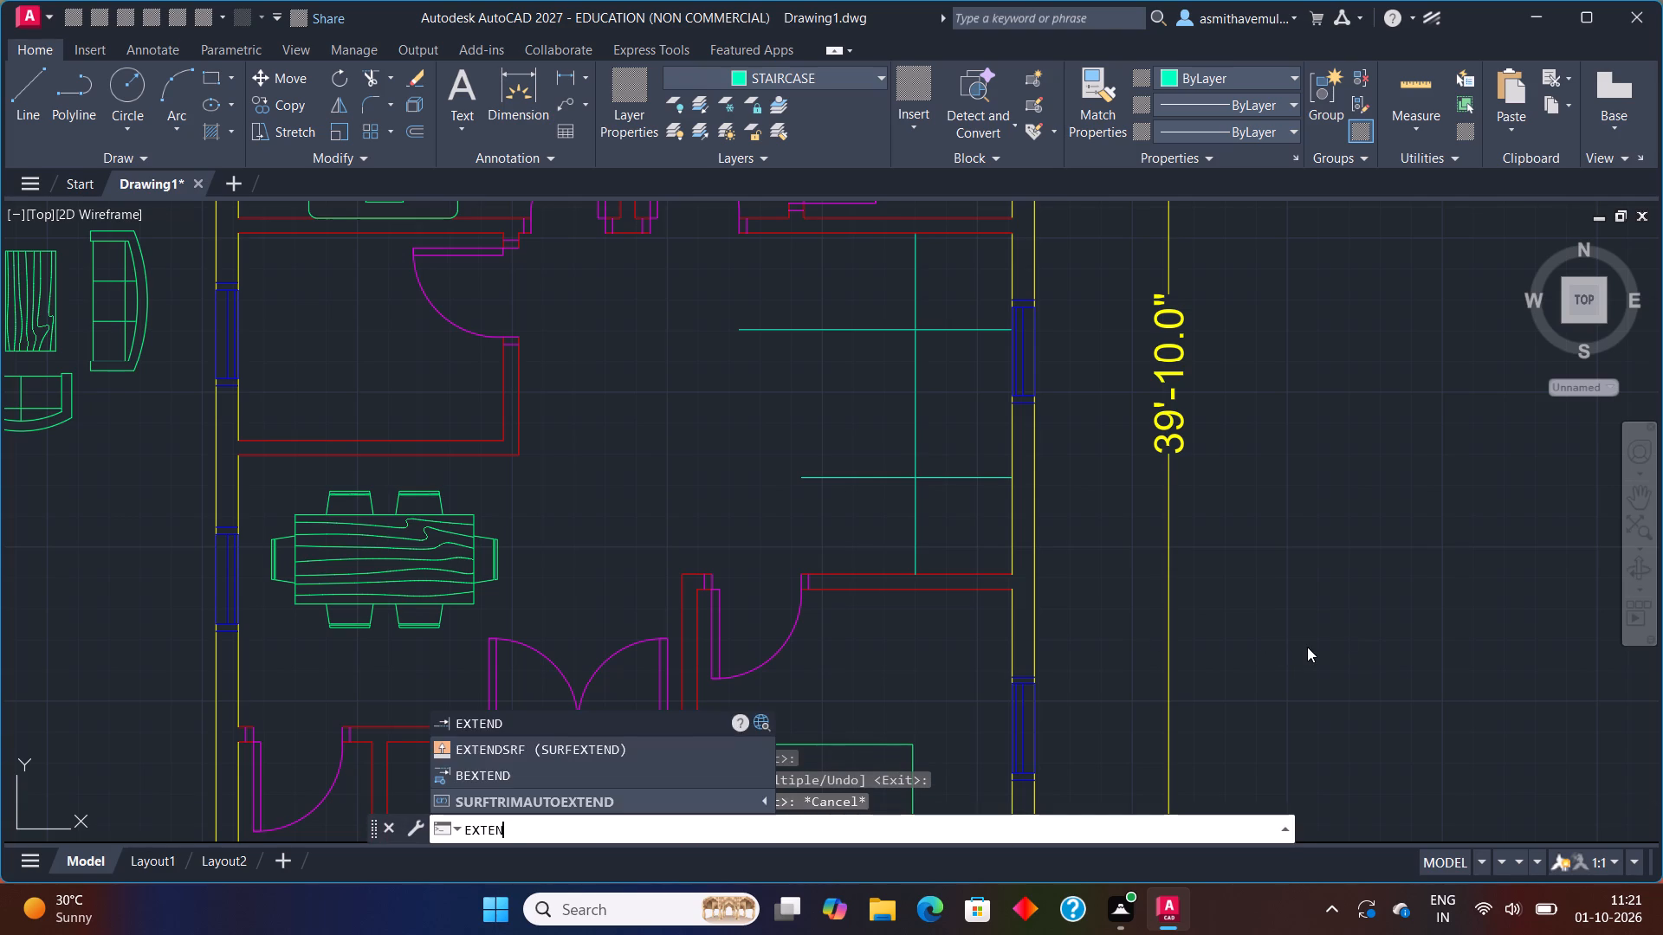
key("Return")
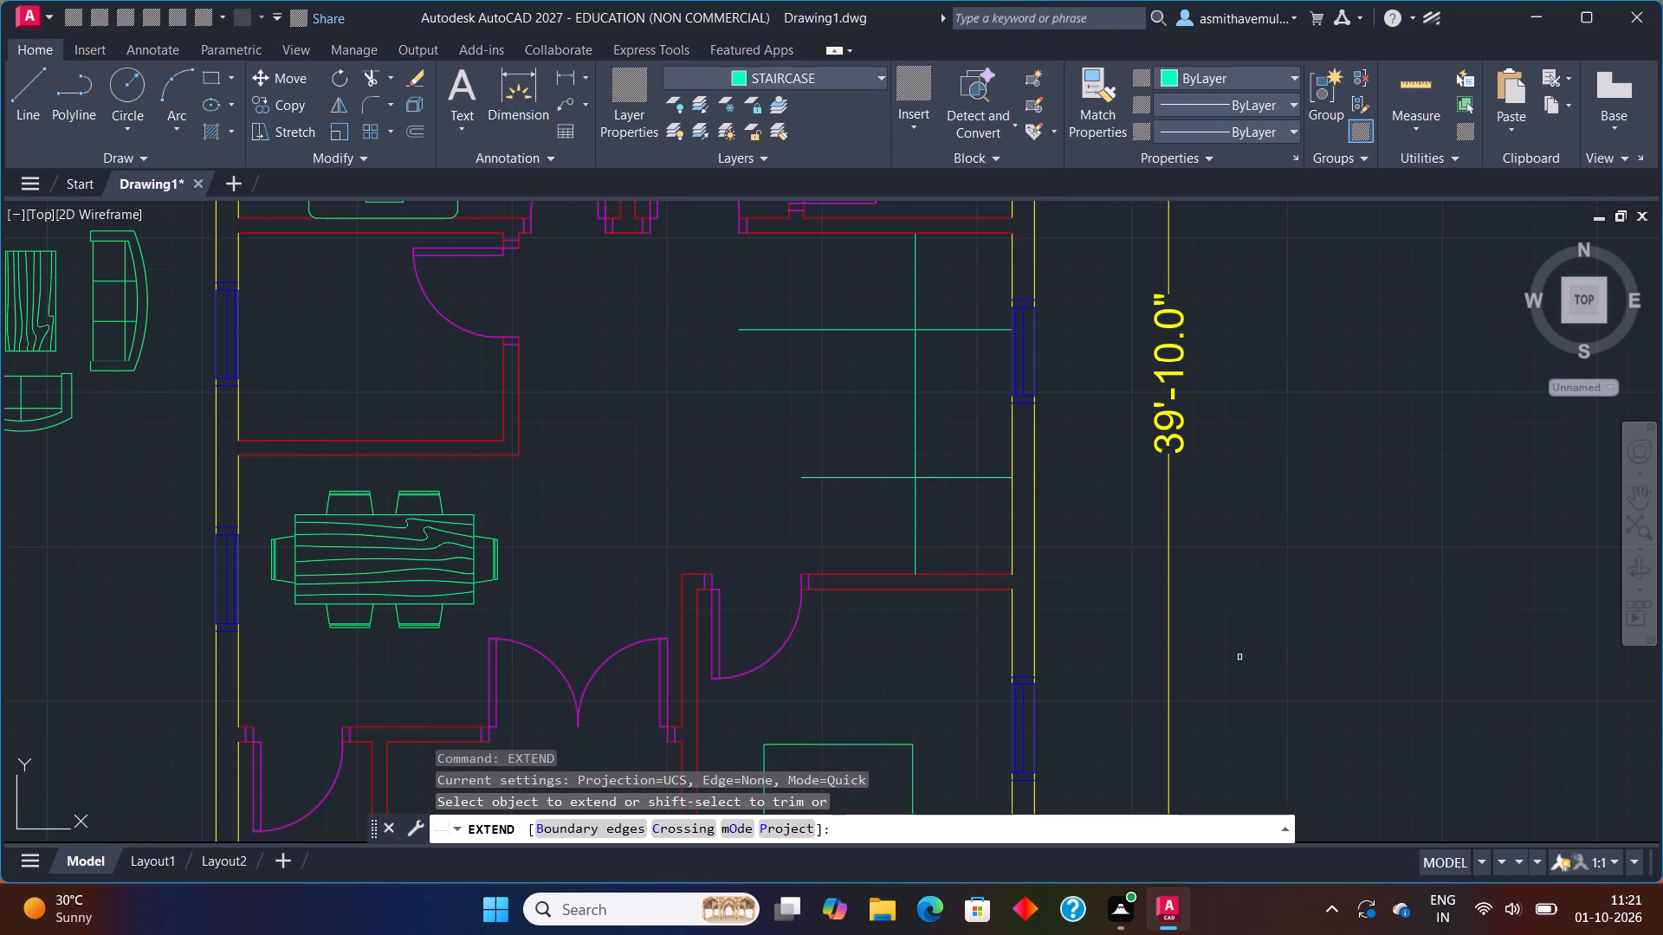
left_click(831, 481)
left_click(788, 326)
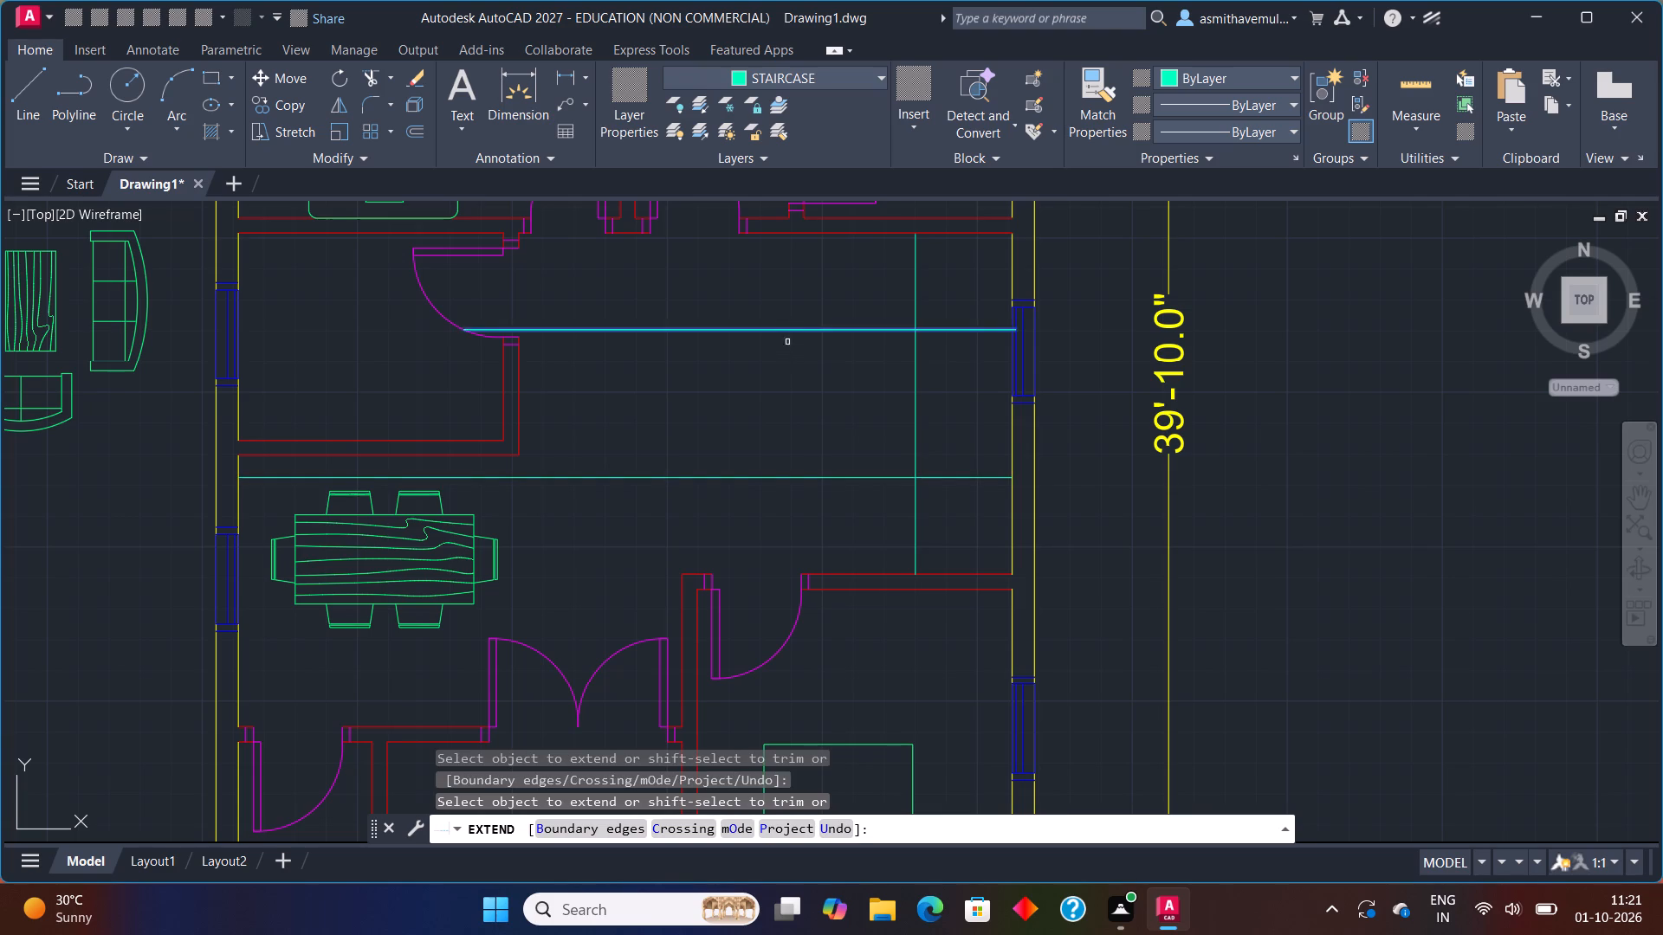
key("Escape")
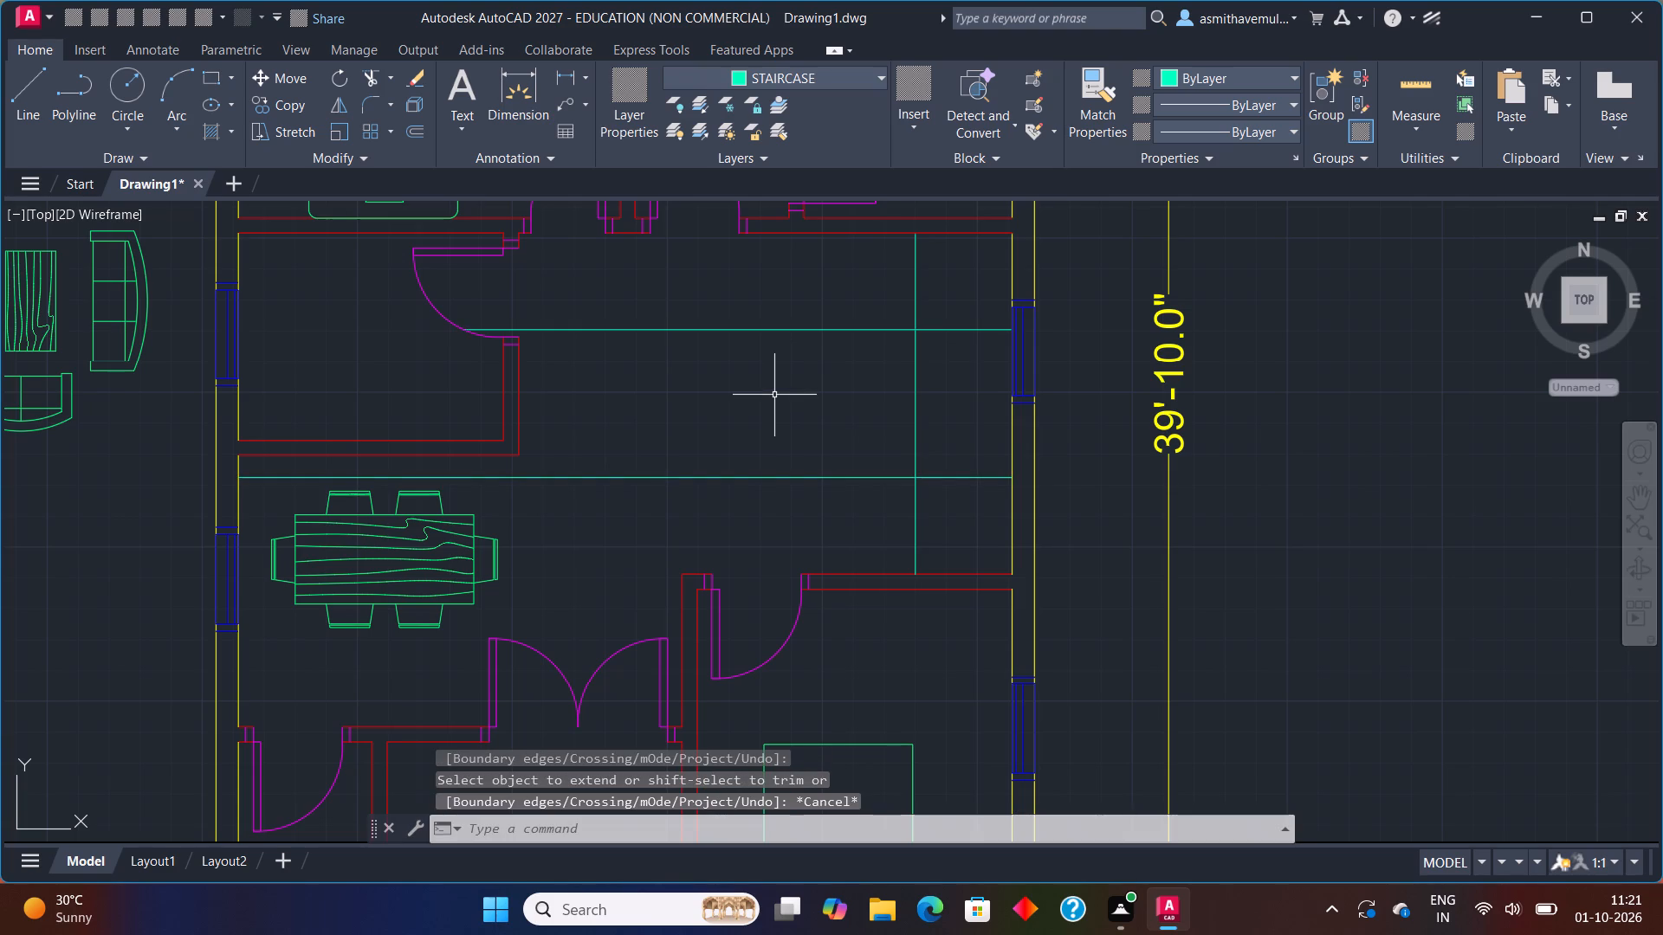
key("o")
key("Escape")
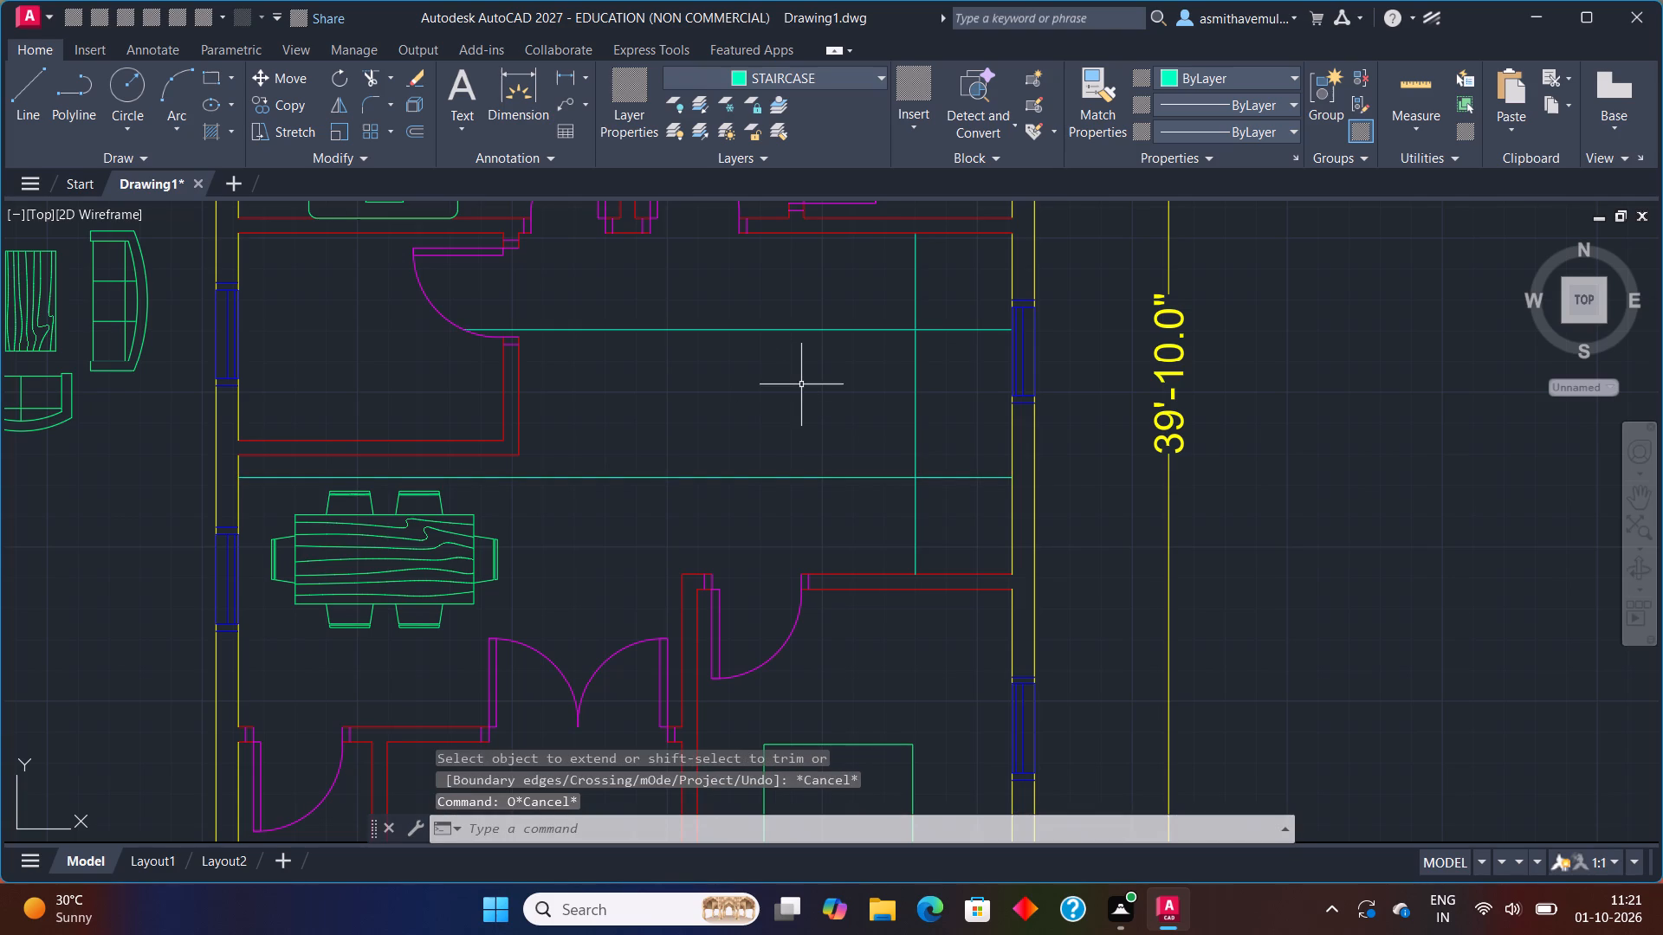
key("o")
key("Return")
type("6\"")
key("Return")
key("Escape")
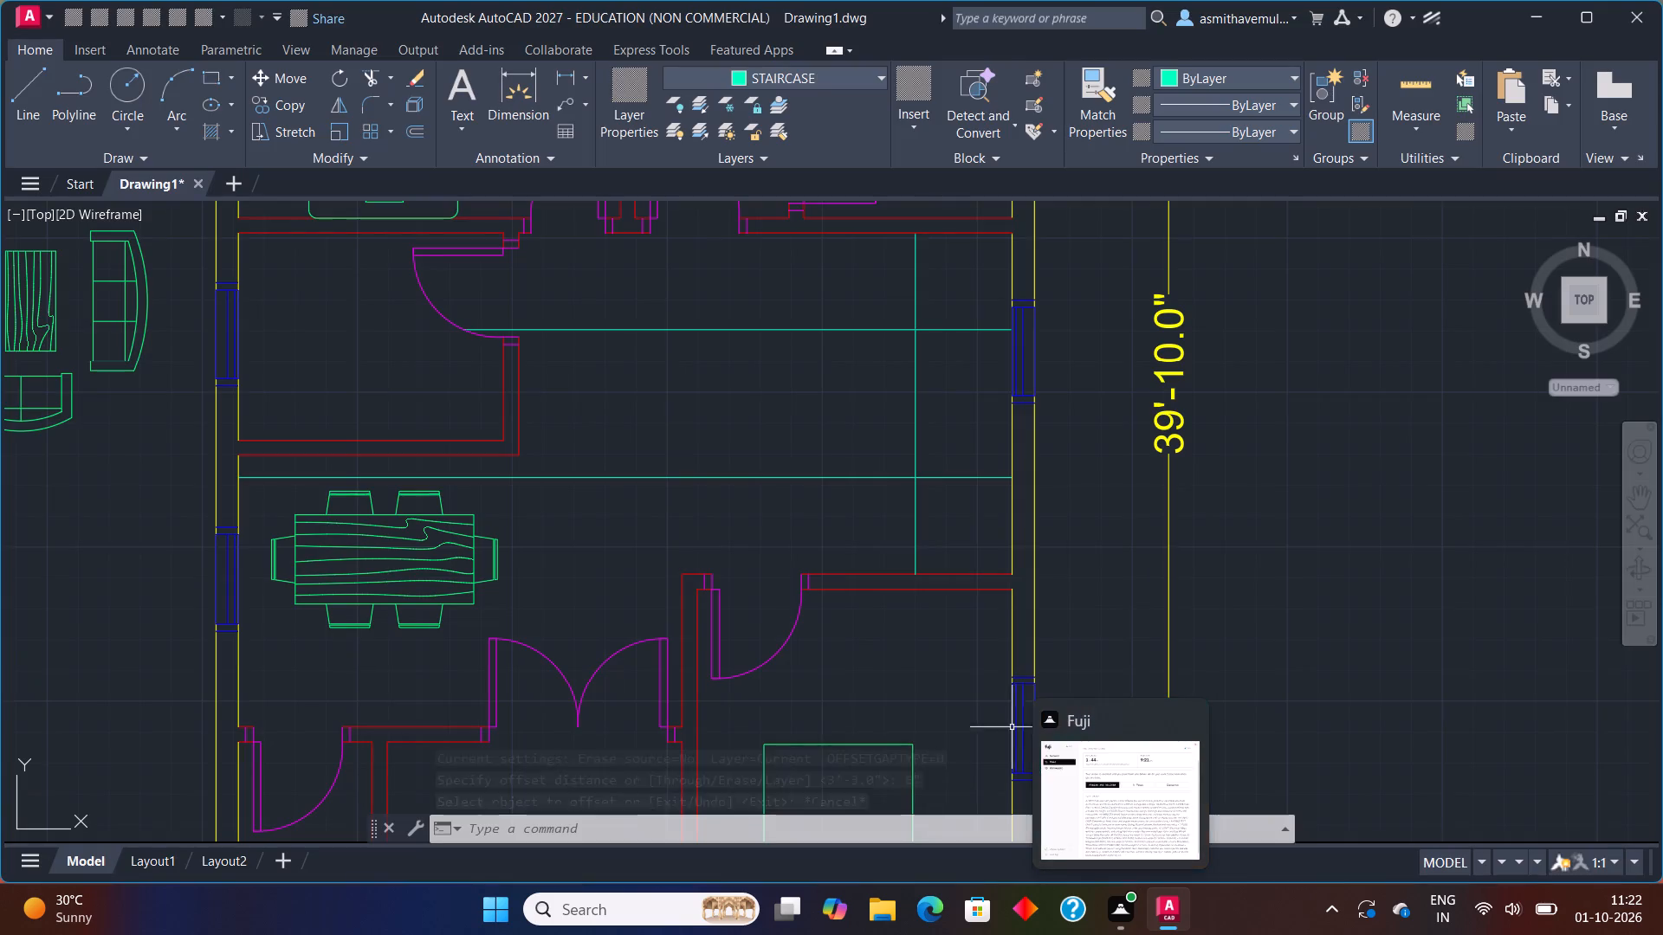
Offset the northern horizontal staircase line southward repeatedly at 11" spacing to lay out five tread lines.
key("o")
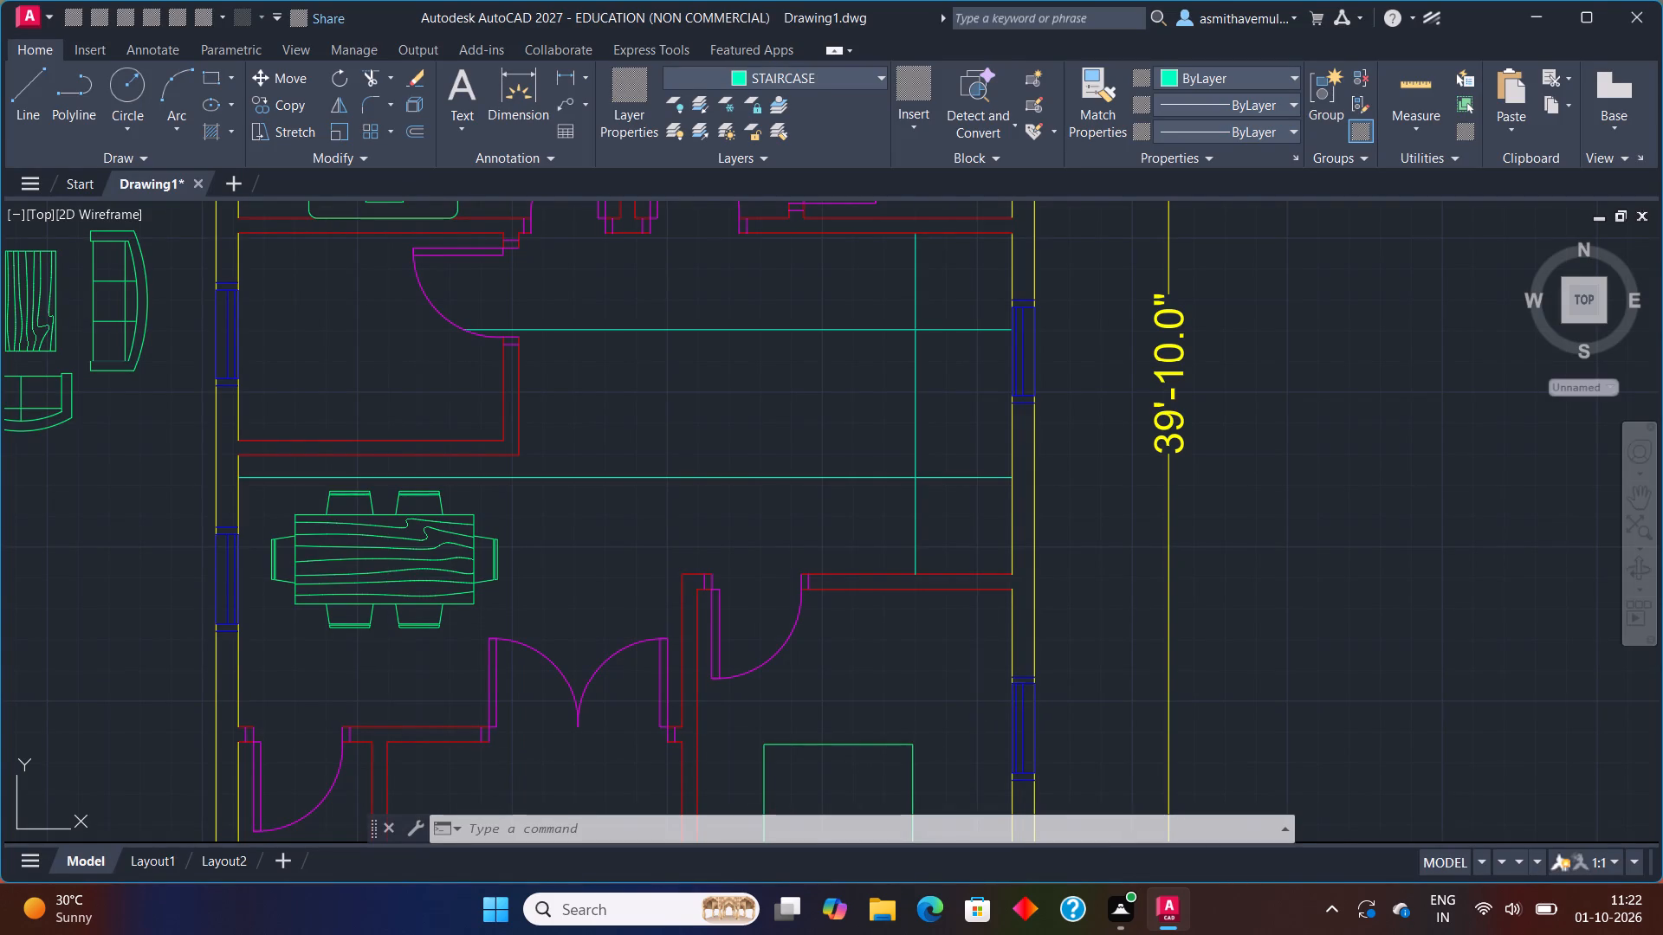
key("Return")
type("11")
key("shift+quotedbl")
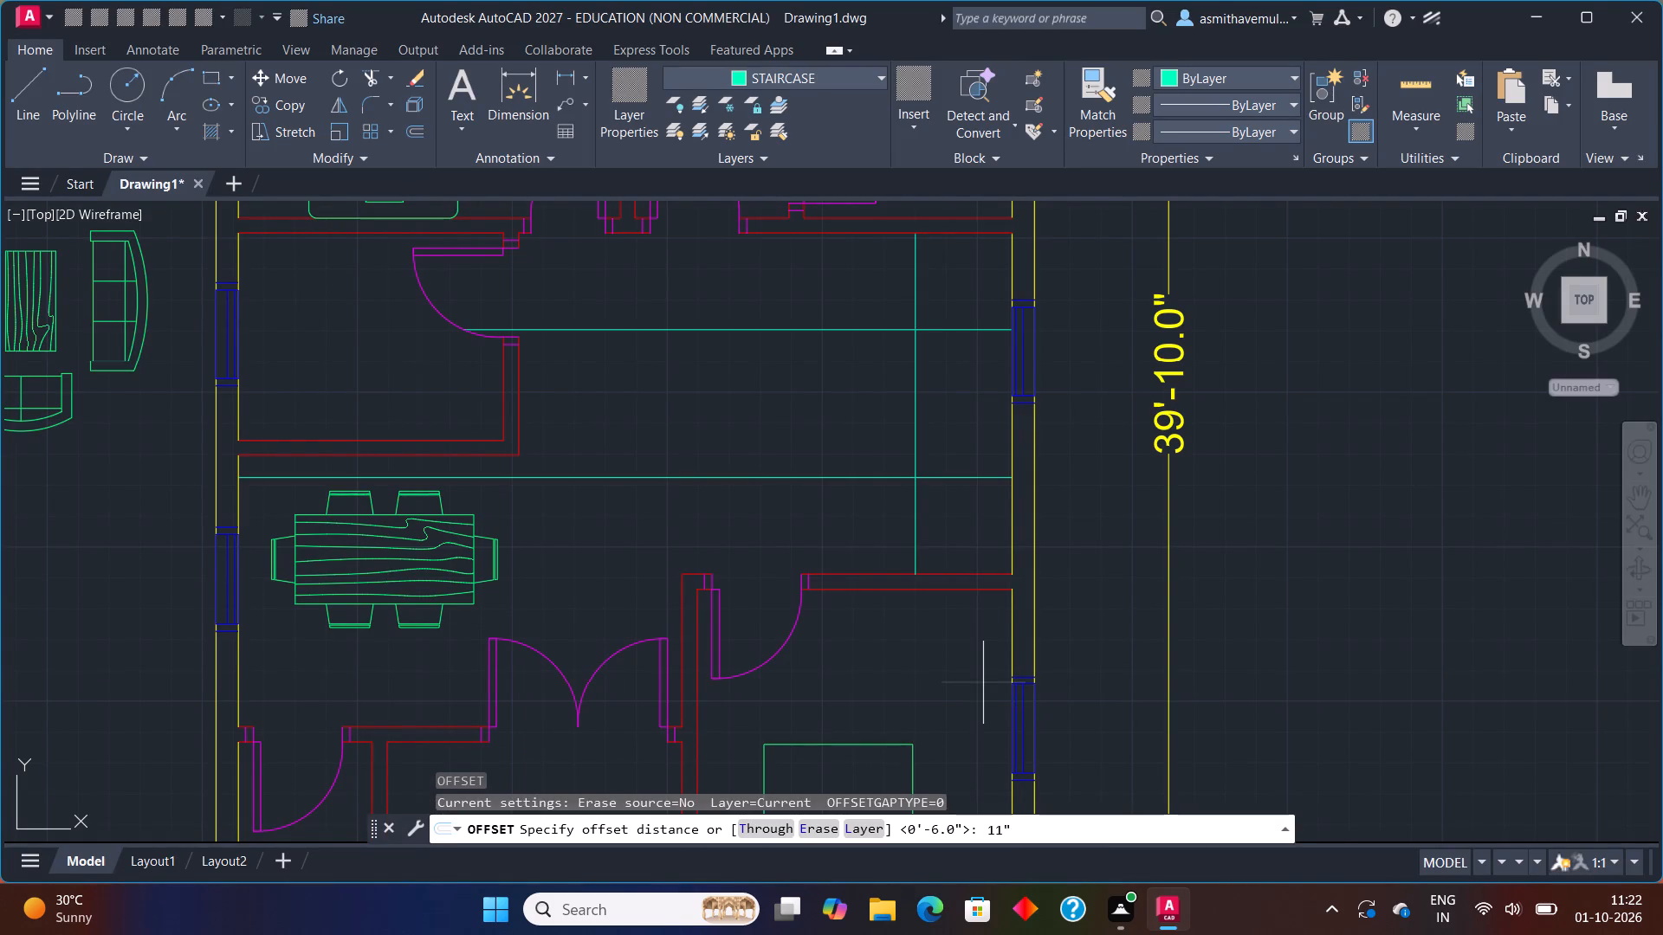
key("Return")
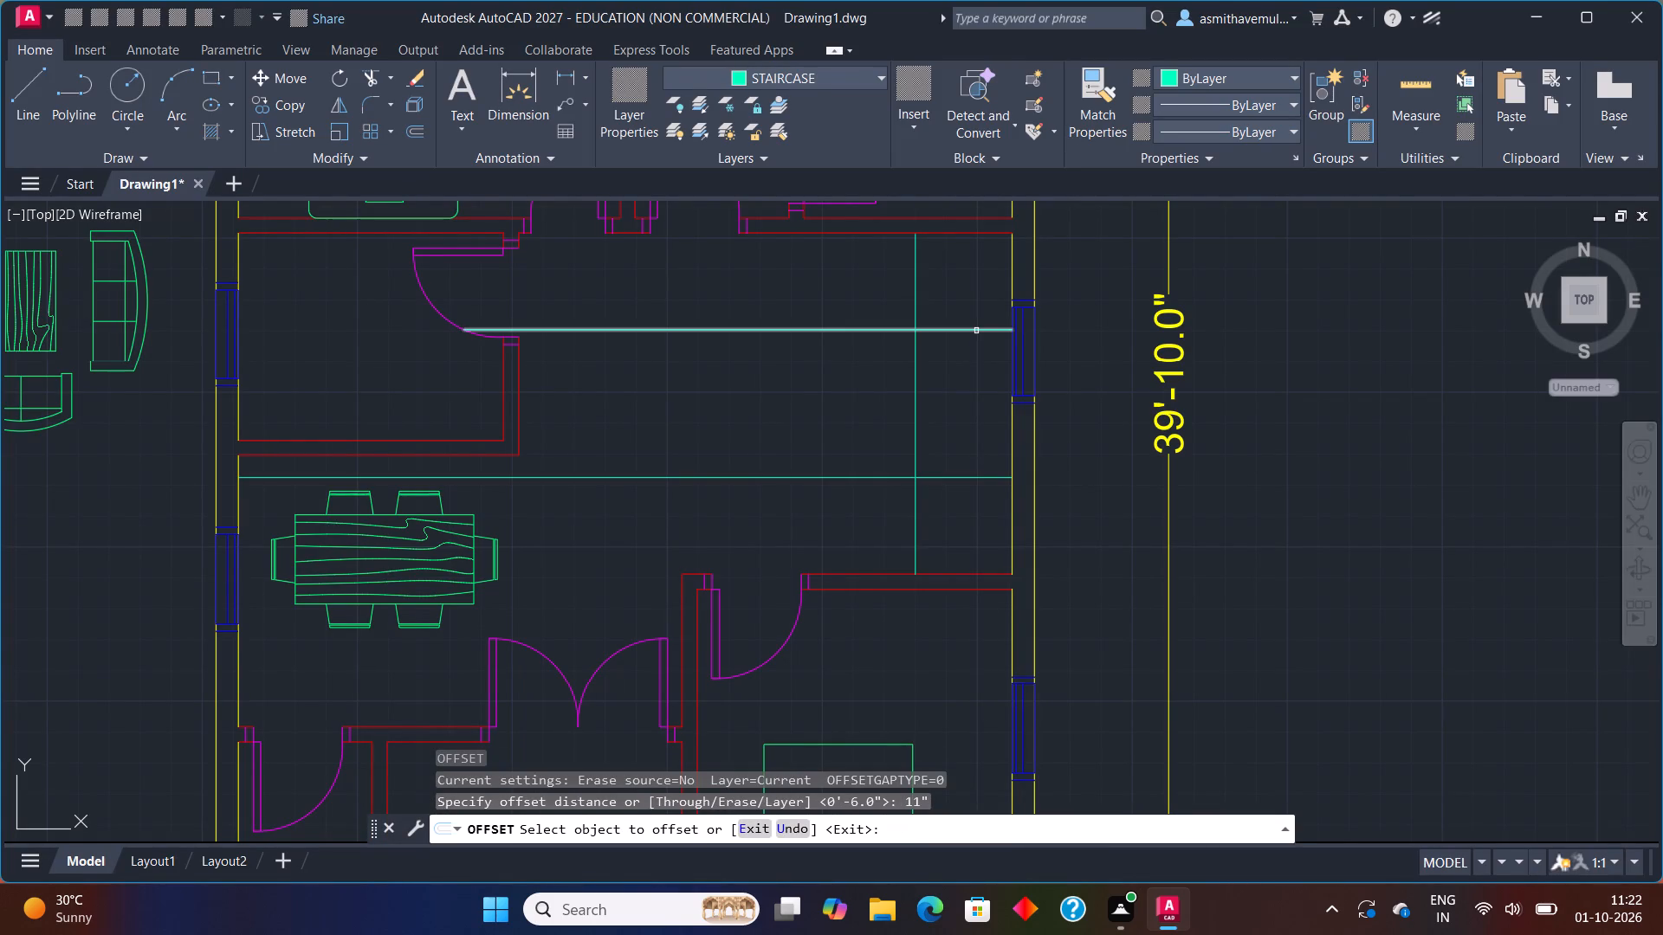
left_click(976, 331)
left_click(981, 352)
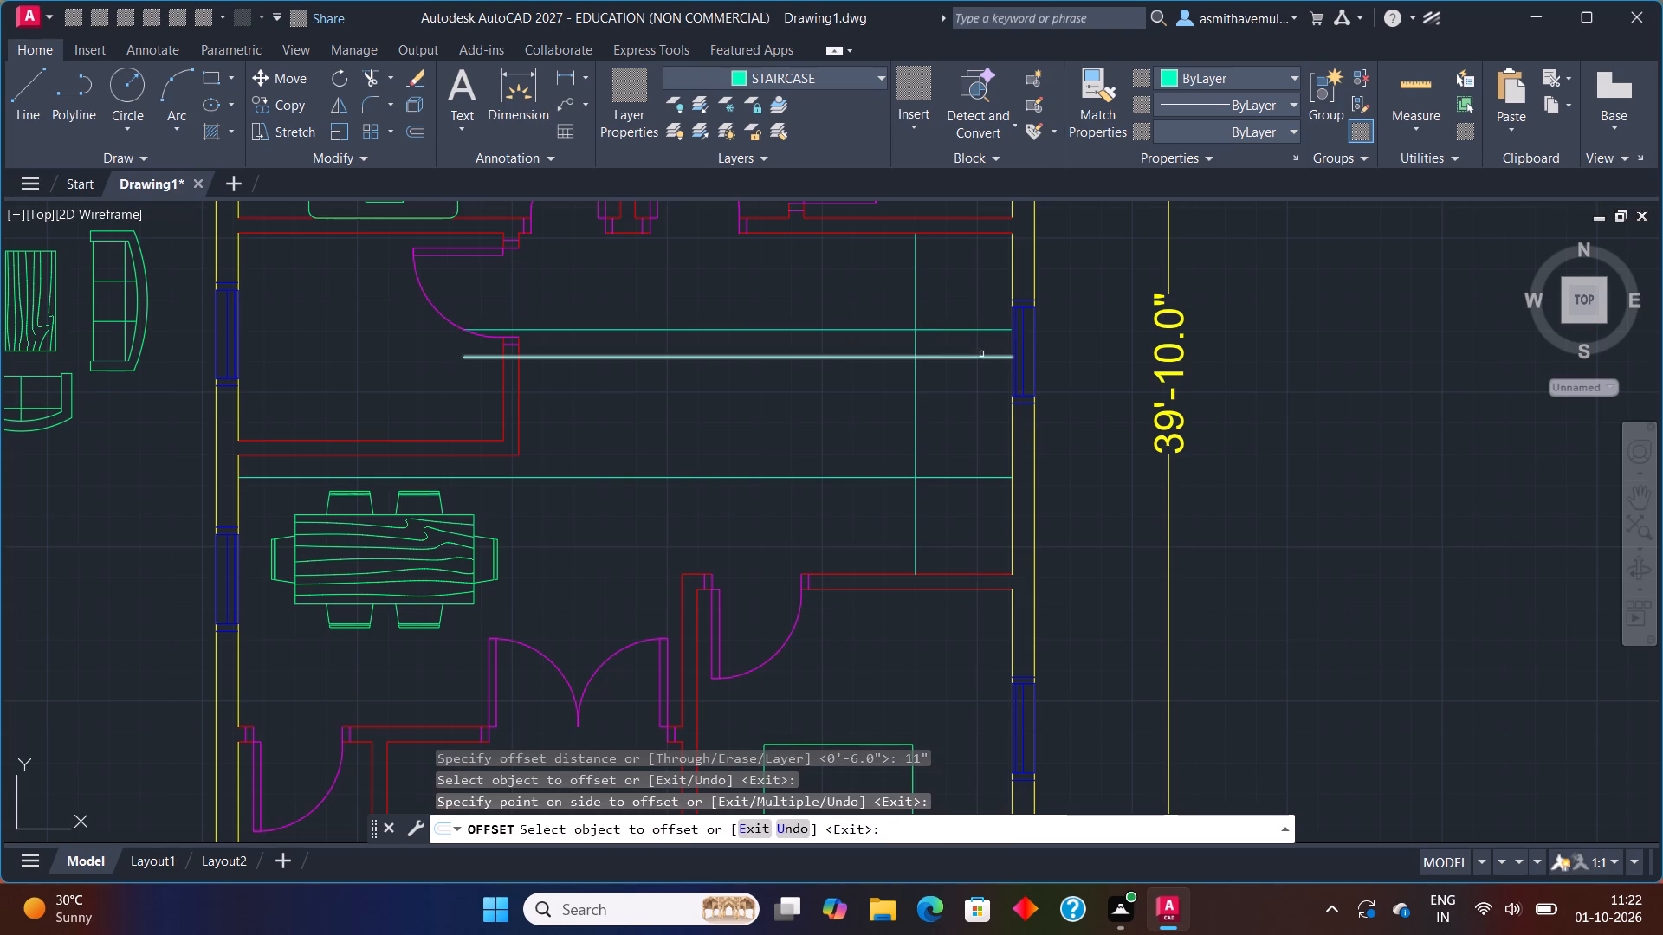
left_click(981, 357)
left_click(984, 364)
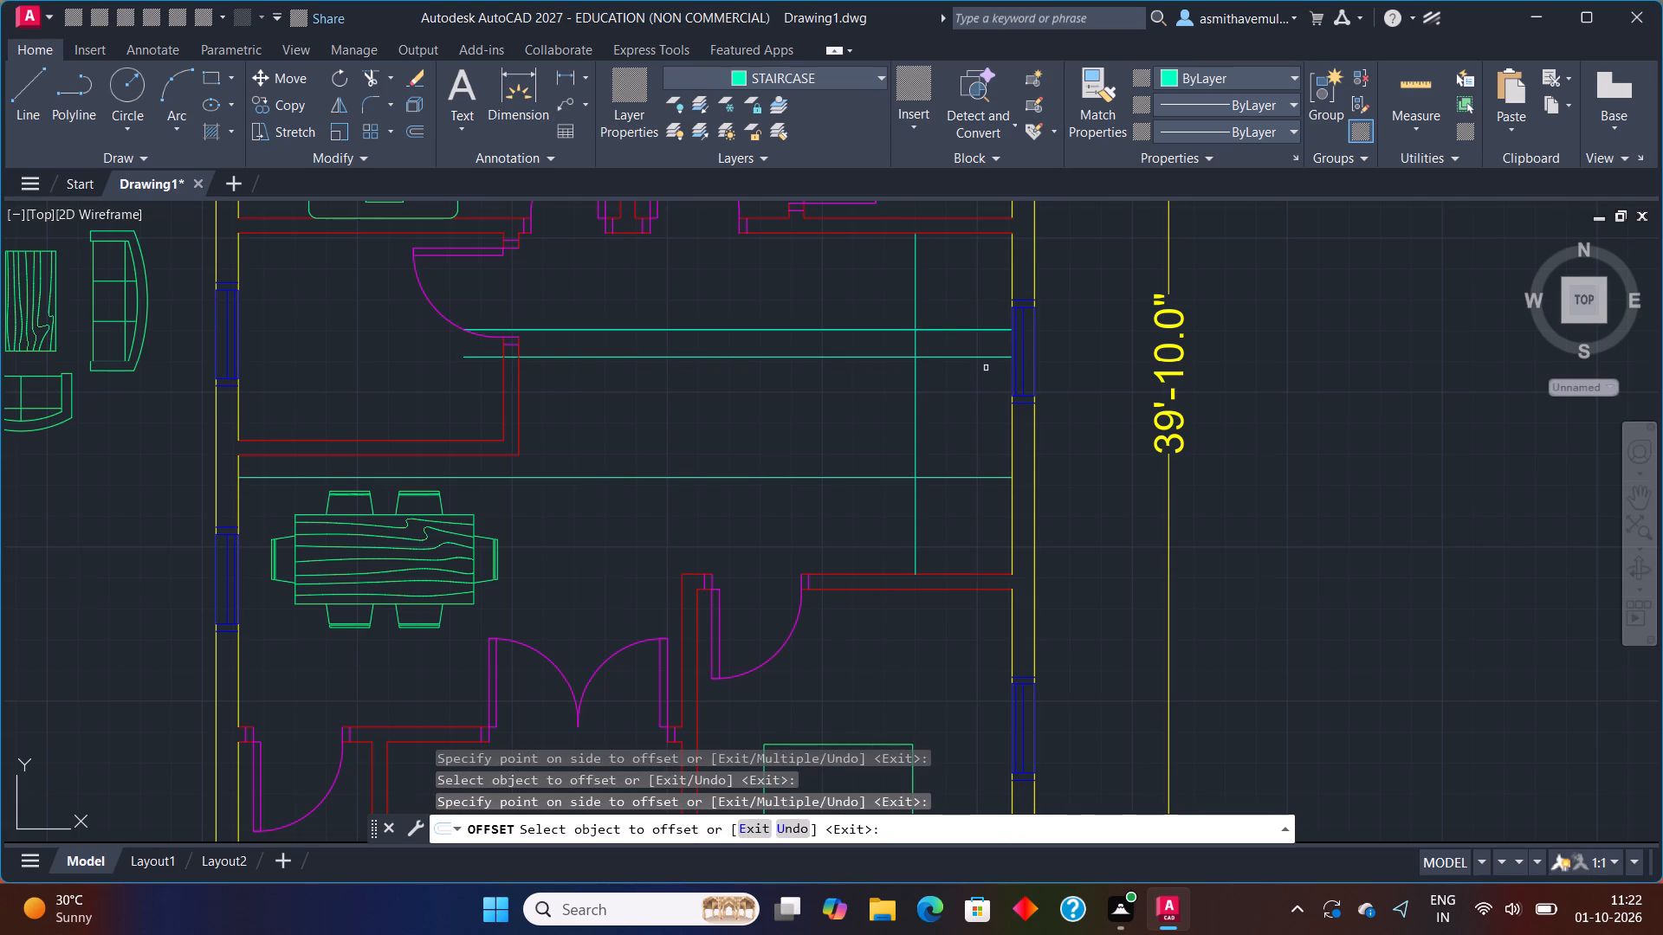
left_click(986, 359)
left_click(990, 370)
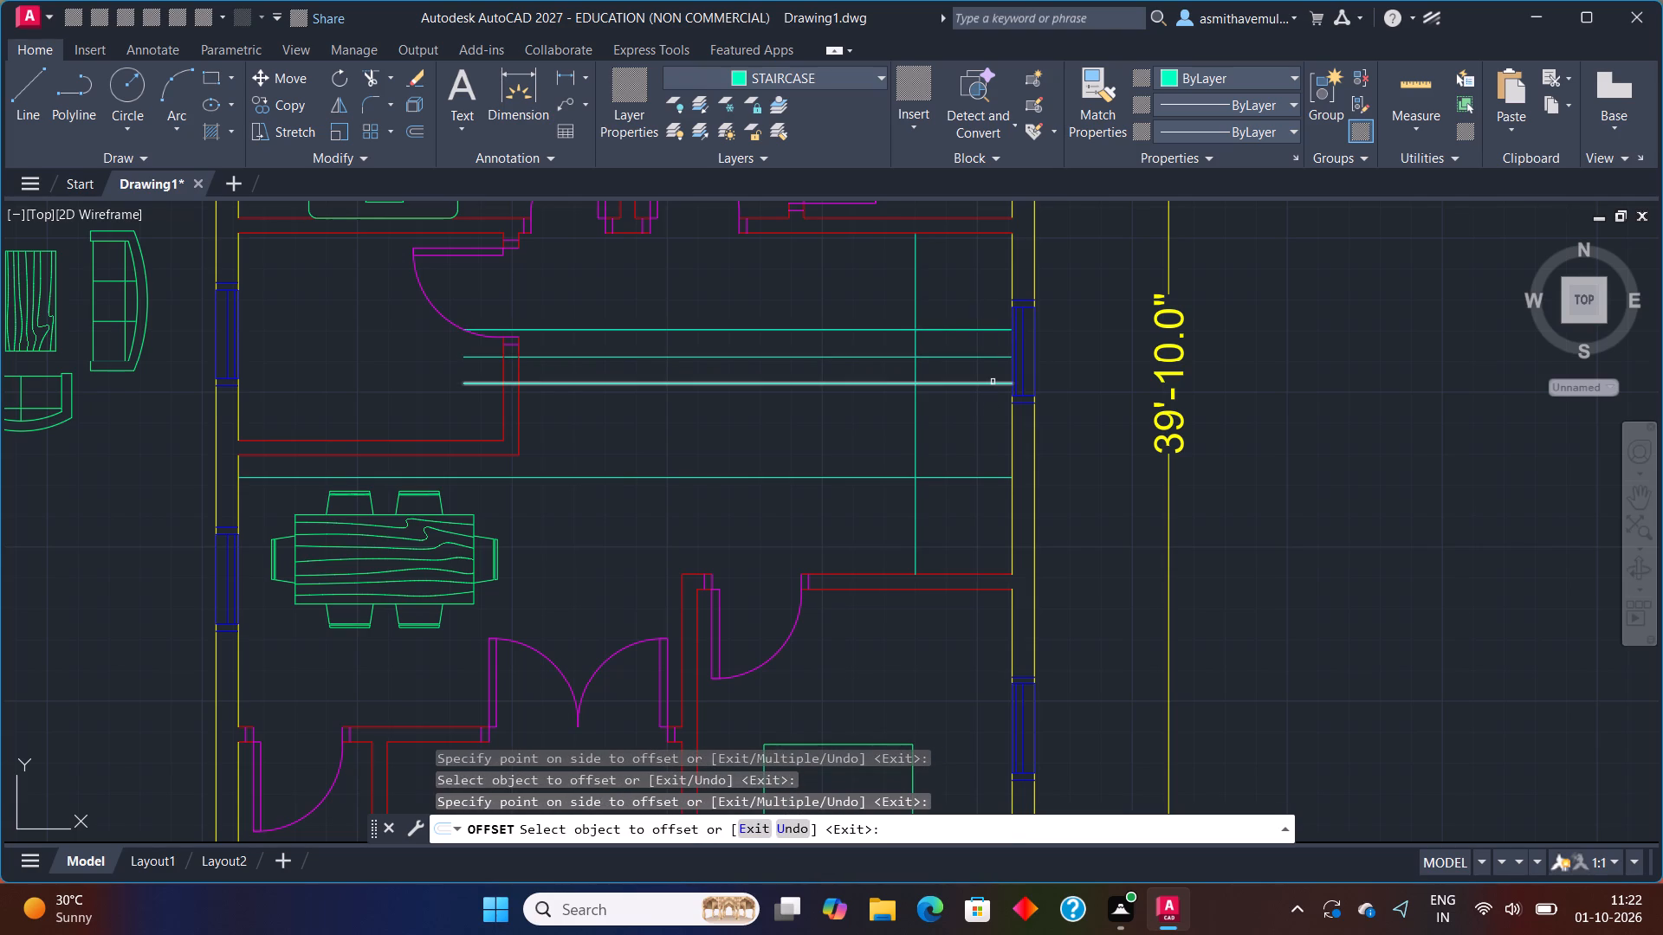
left_click(993, 383)
left_click(995, 410)
left_click(995, 412)
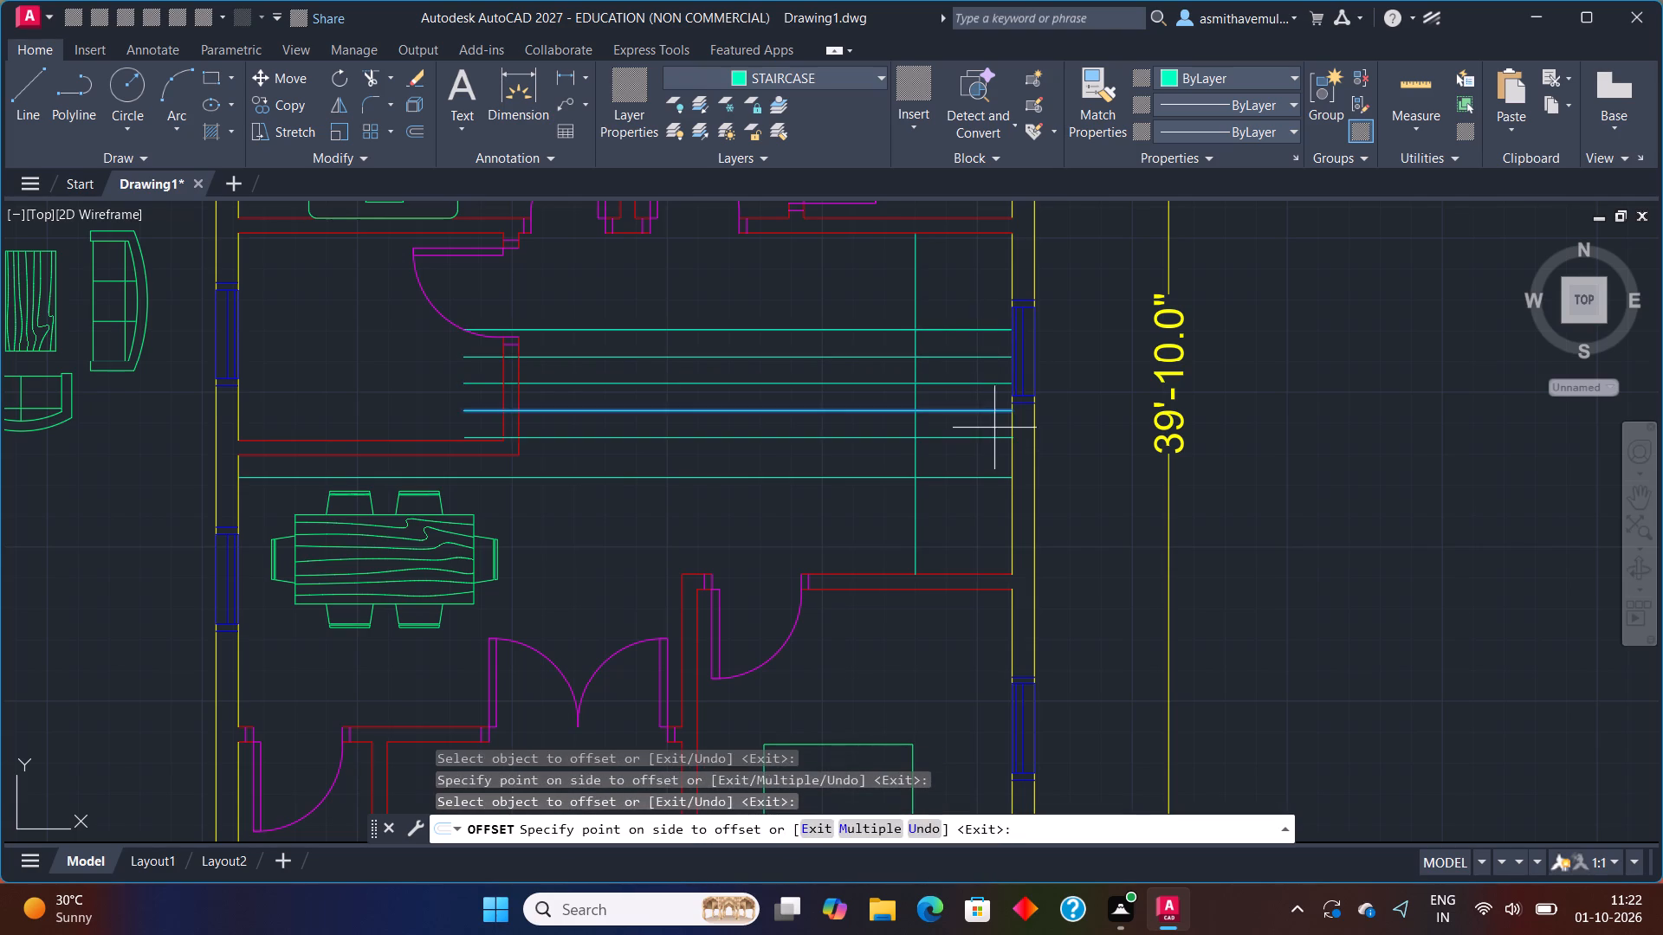
left_click(996, 430)
left_click(997, 438)
left_click(997, 467)
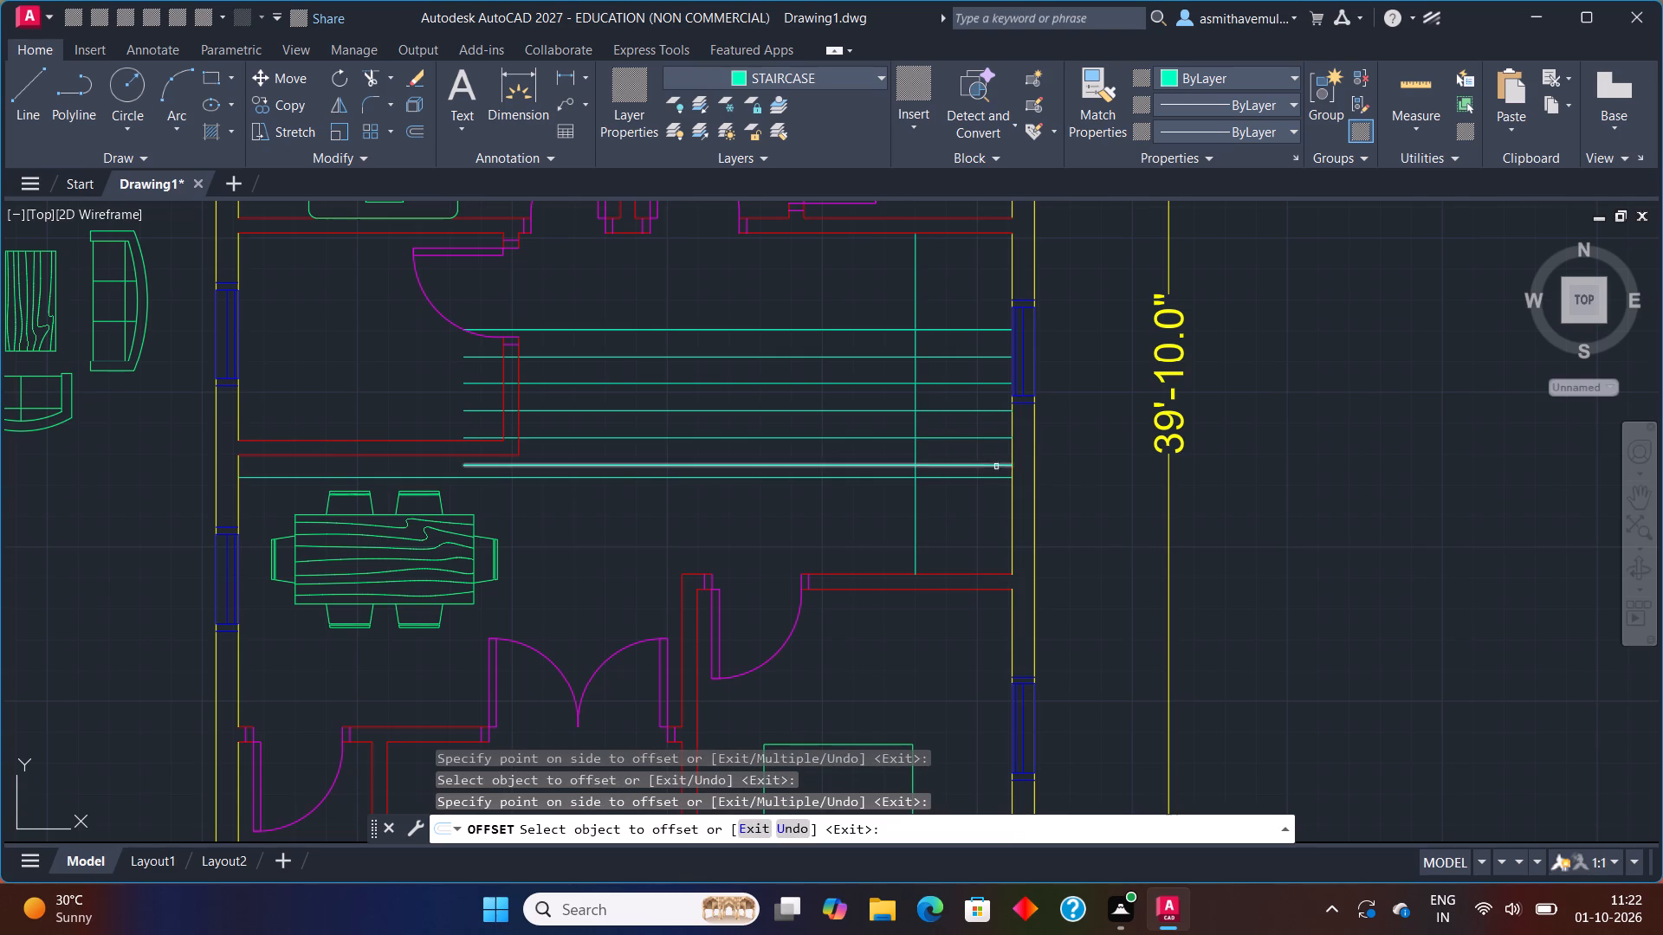
Offset the eastern vertical staircase line westward repeatedly at 11" spacing to lay out five vertical tread lines.
left_click(915, 302)
left_click(908, 300)
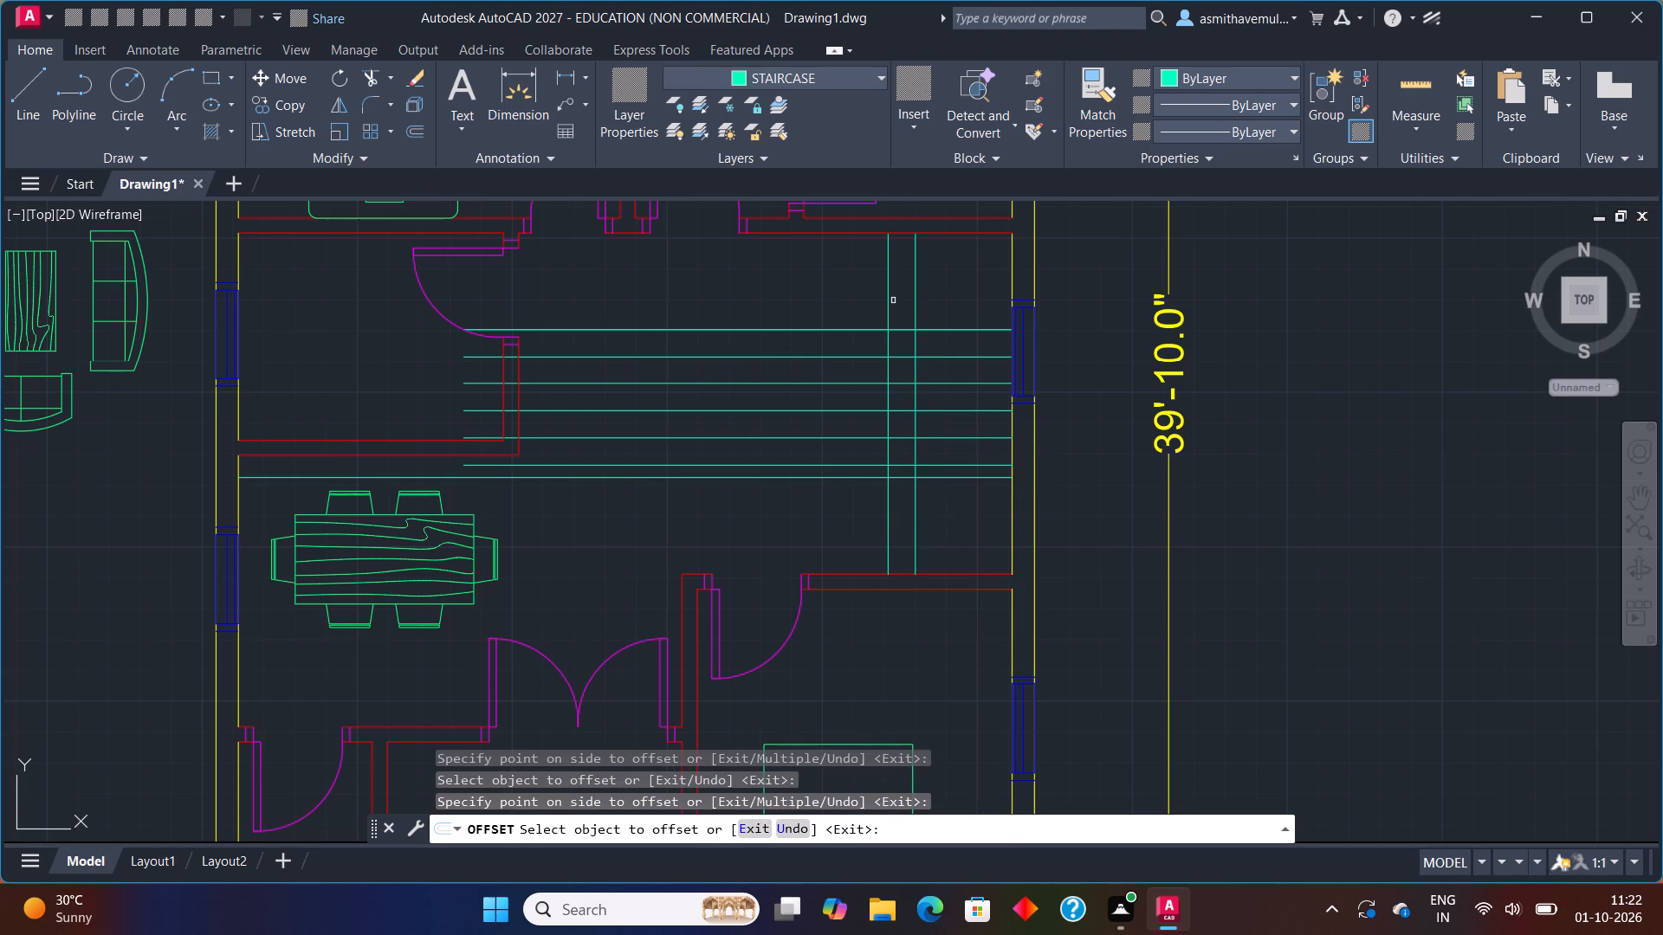
left_click(890, 300)
left_click(802, 314)
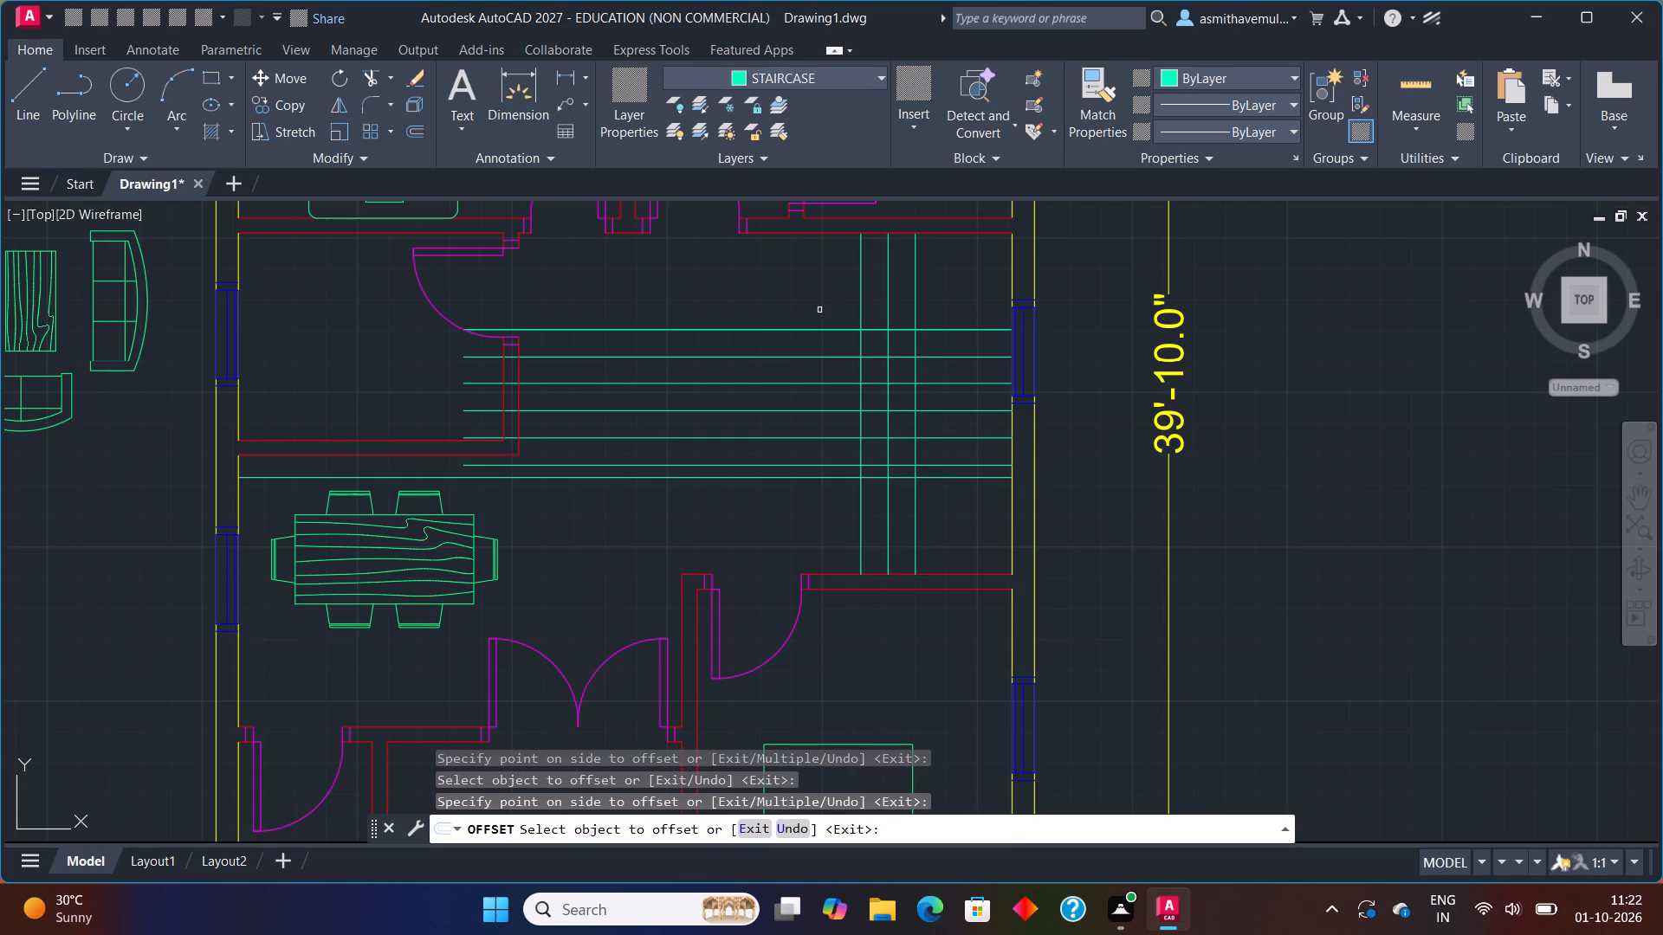
left_click(861, 300)
left_click(838, 303)
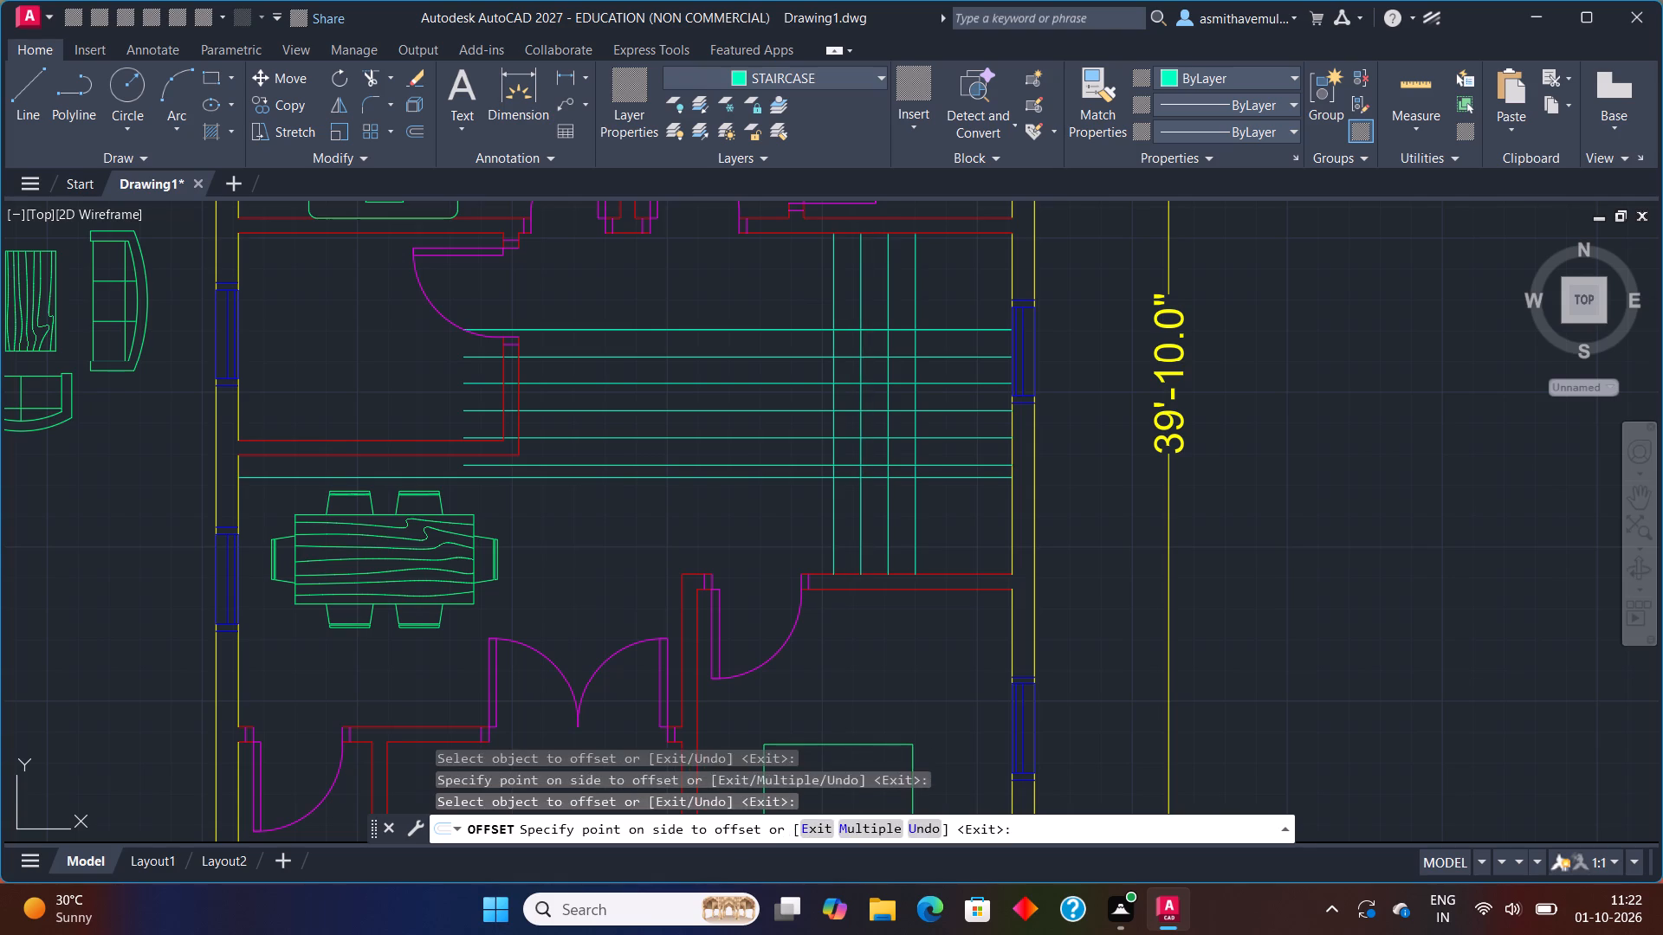
left_click(834, 311)
left_click(812, 316)
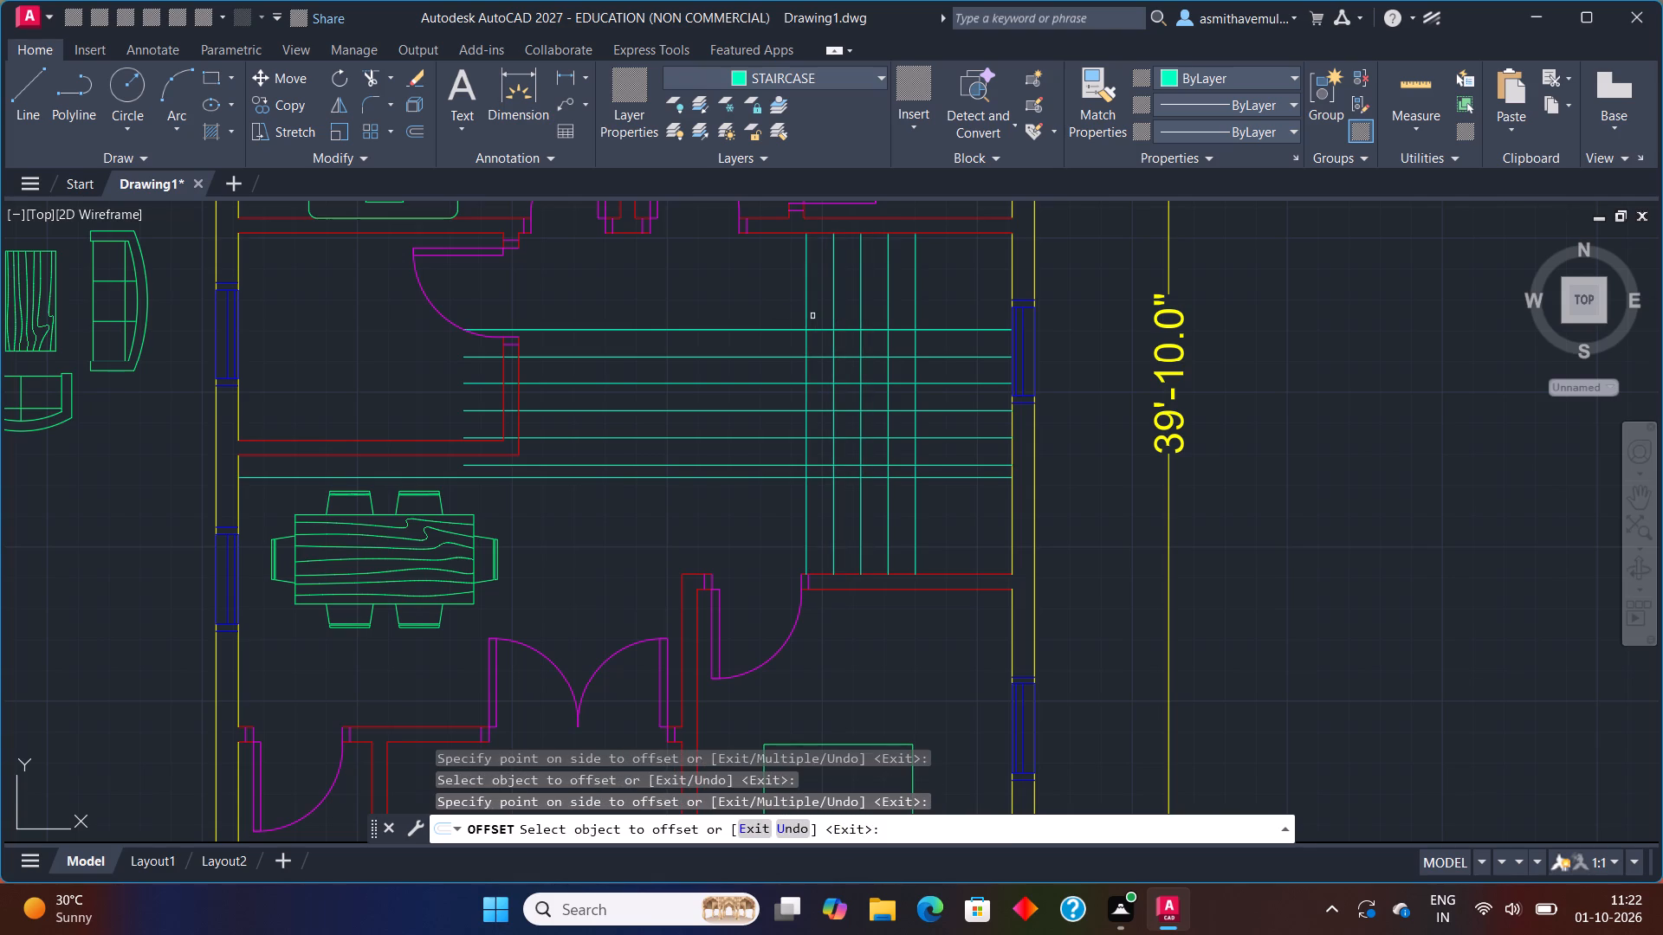
left_click(805, 320)
left_click(797, 319)
key("Escape")
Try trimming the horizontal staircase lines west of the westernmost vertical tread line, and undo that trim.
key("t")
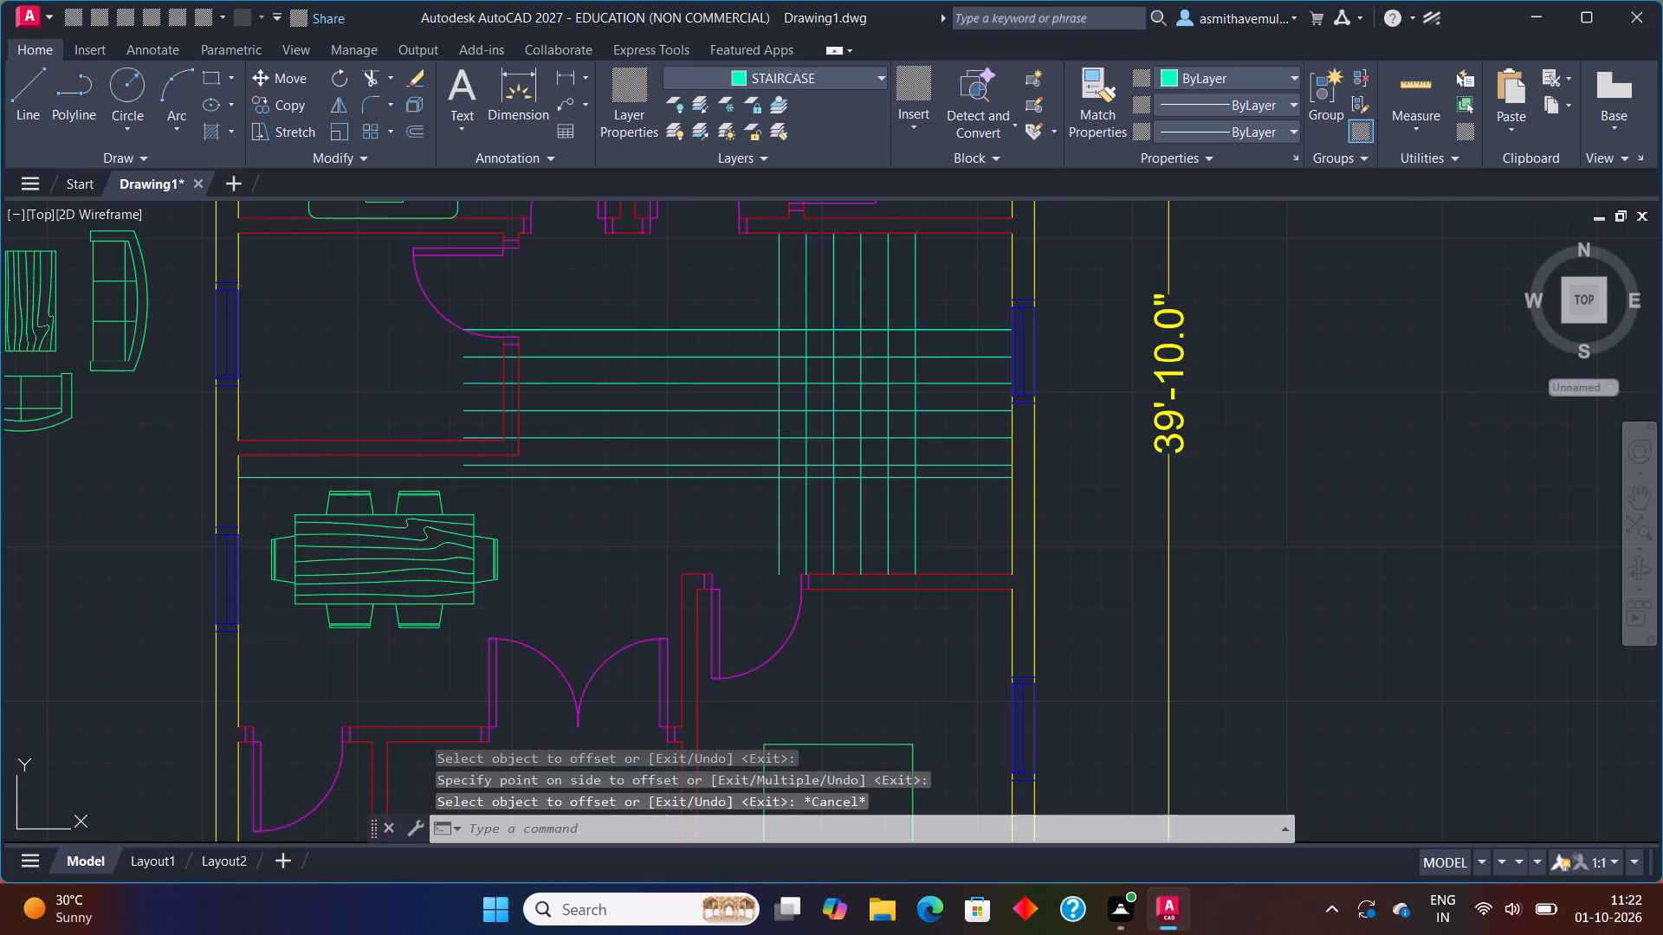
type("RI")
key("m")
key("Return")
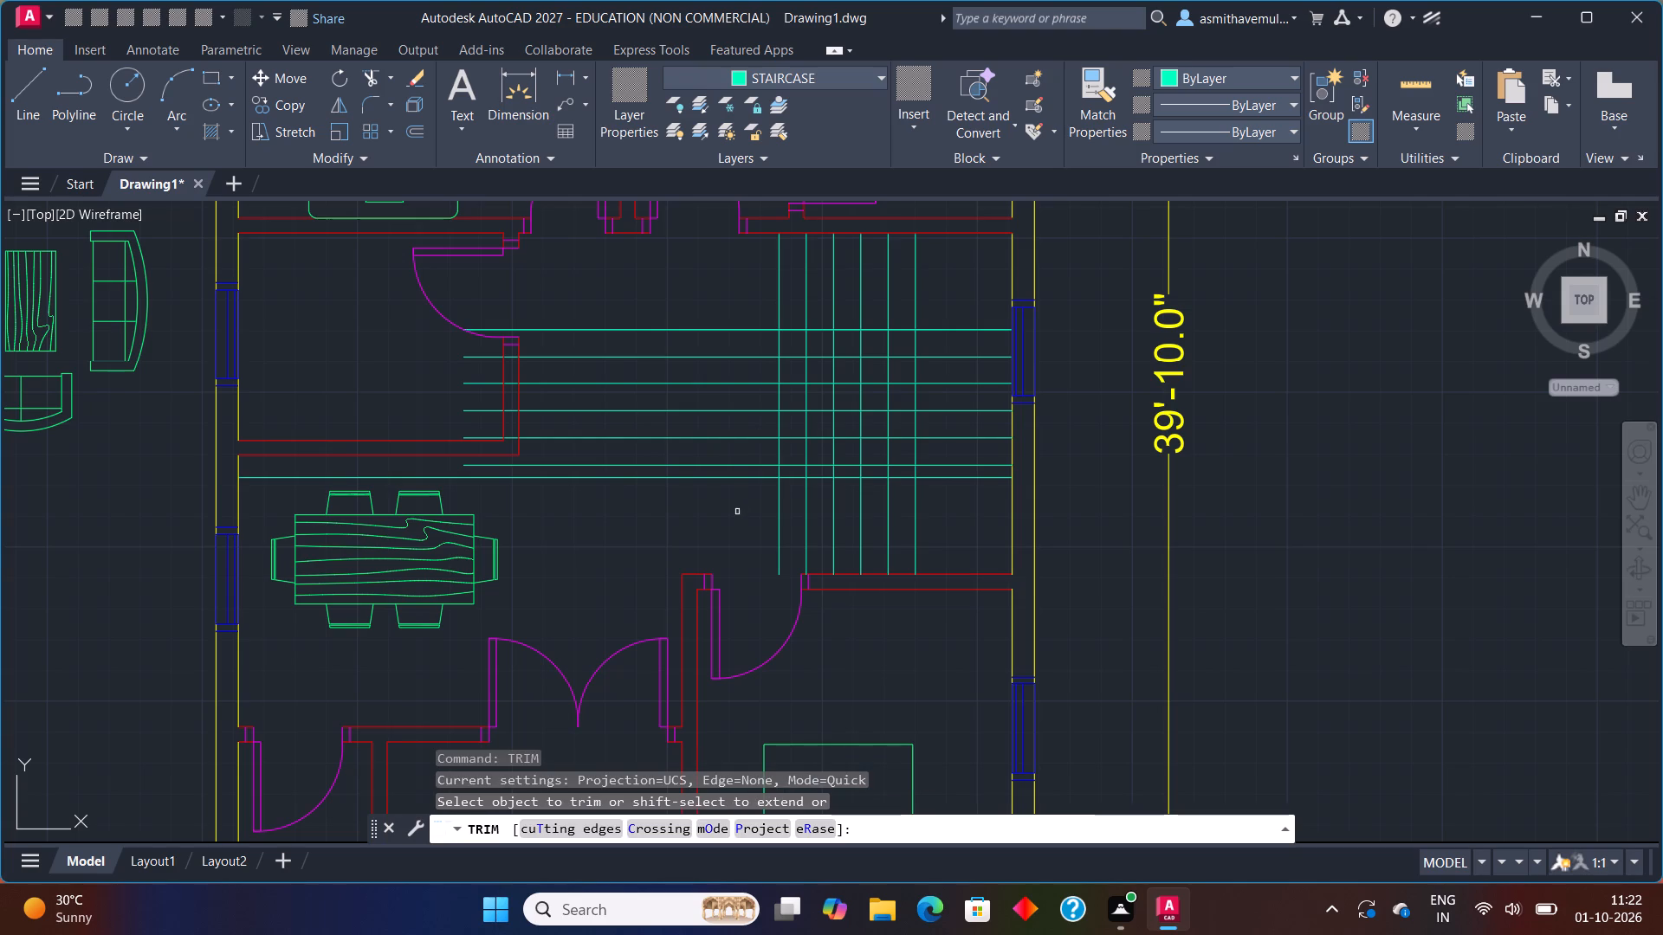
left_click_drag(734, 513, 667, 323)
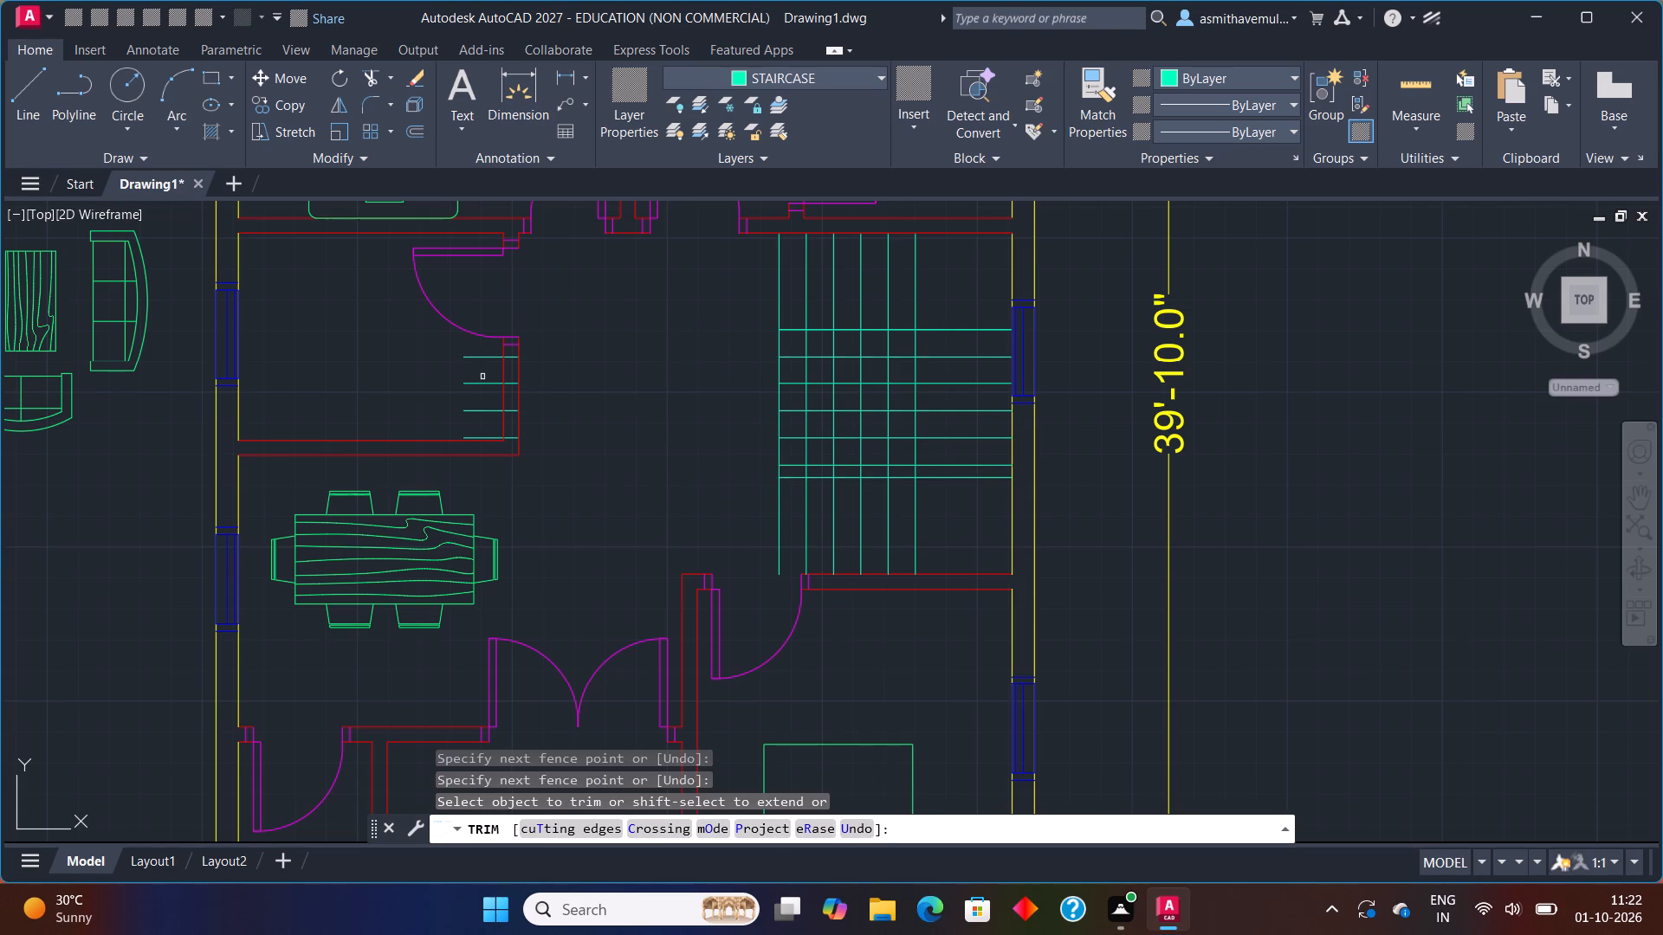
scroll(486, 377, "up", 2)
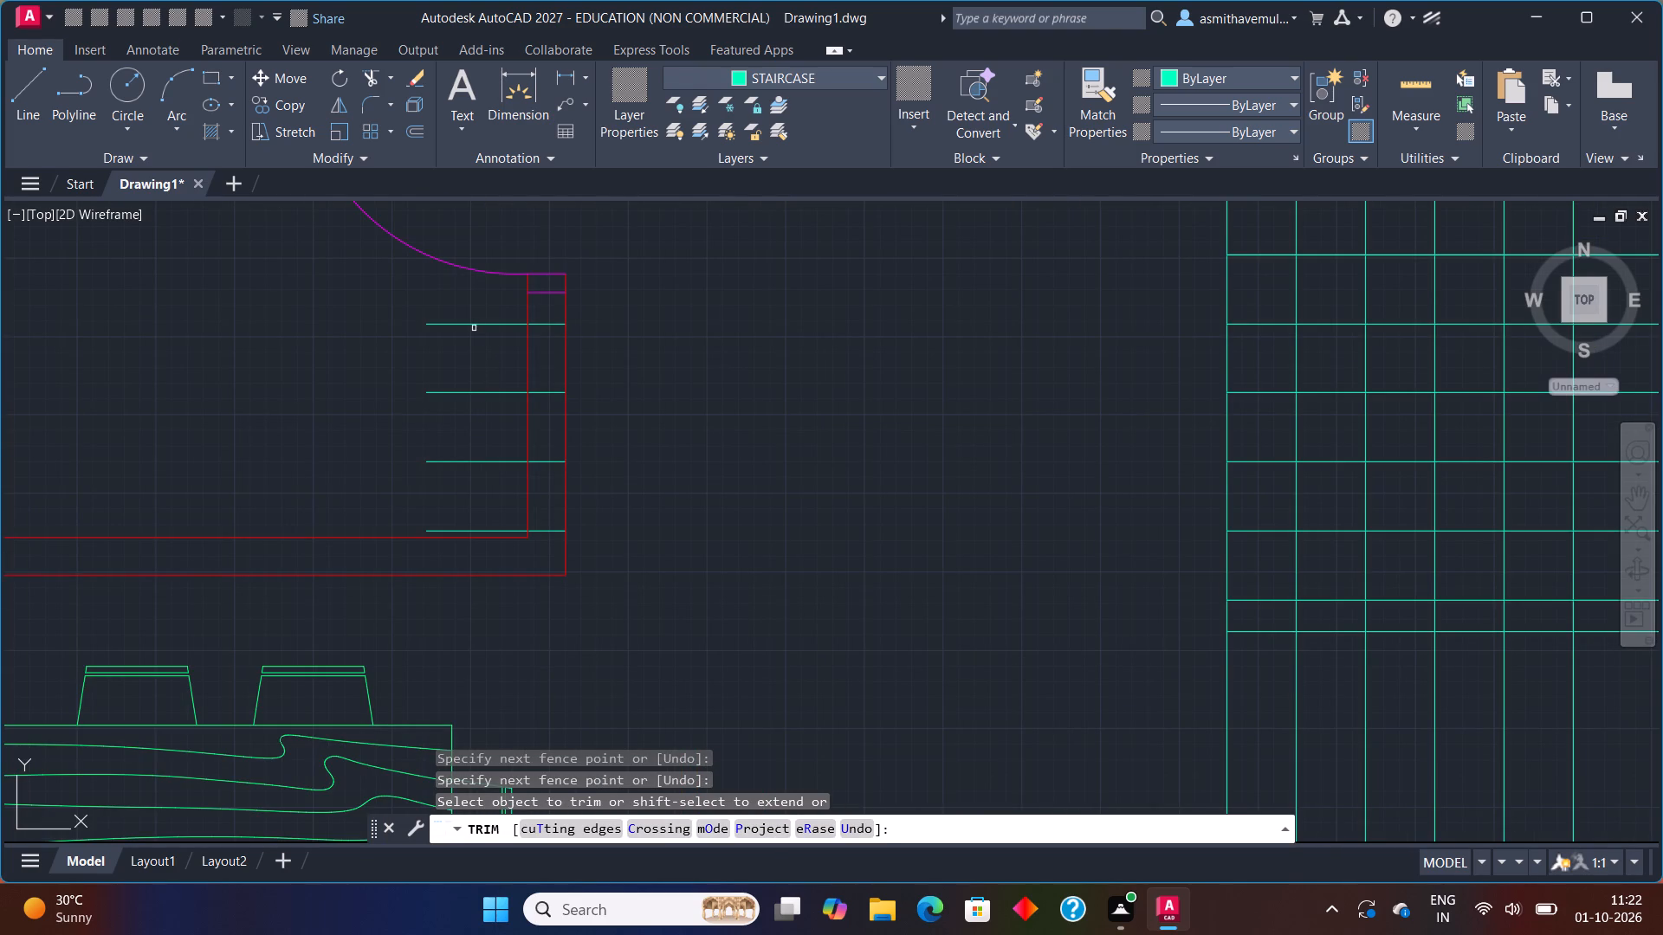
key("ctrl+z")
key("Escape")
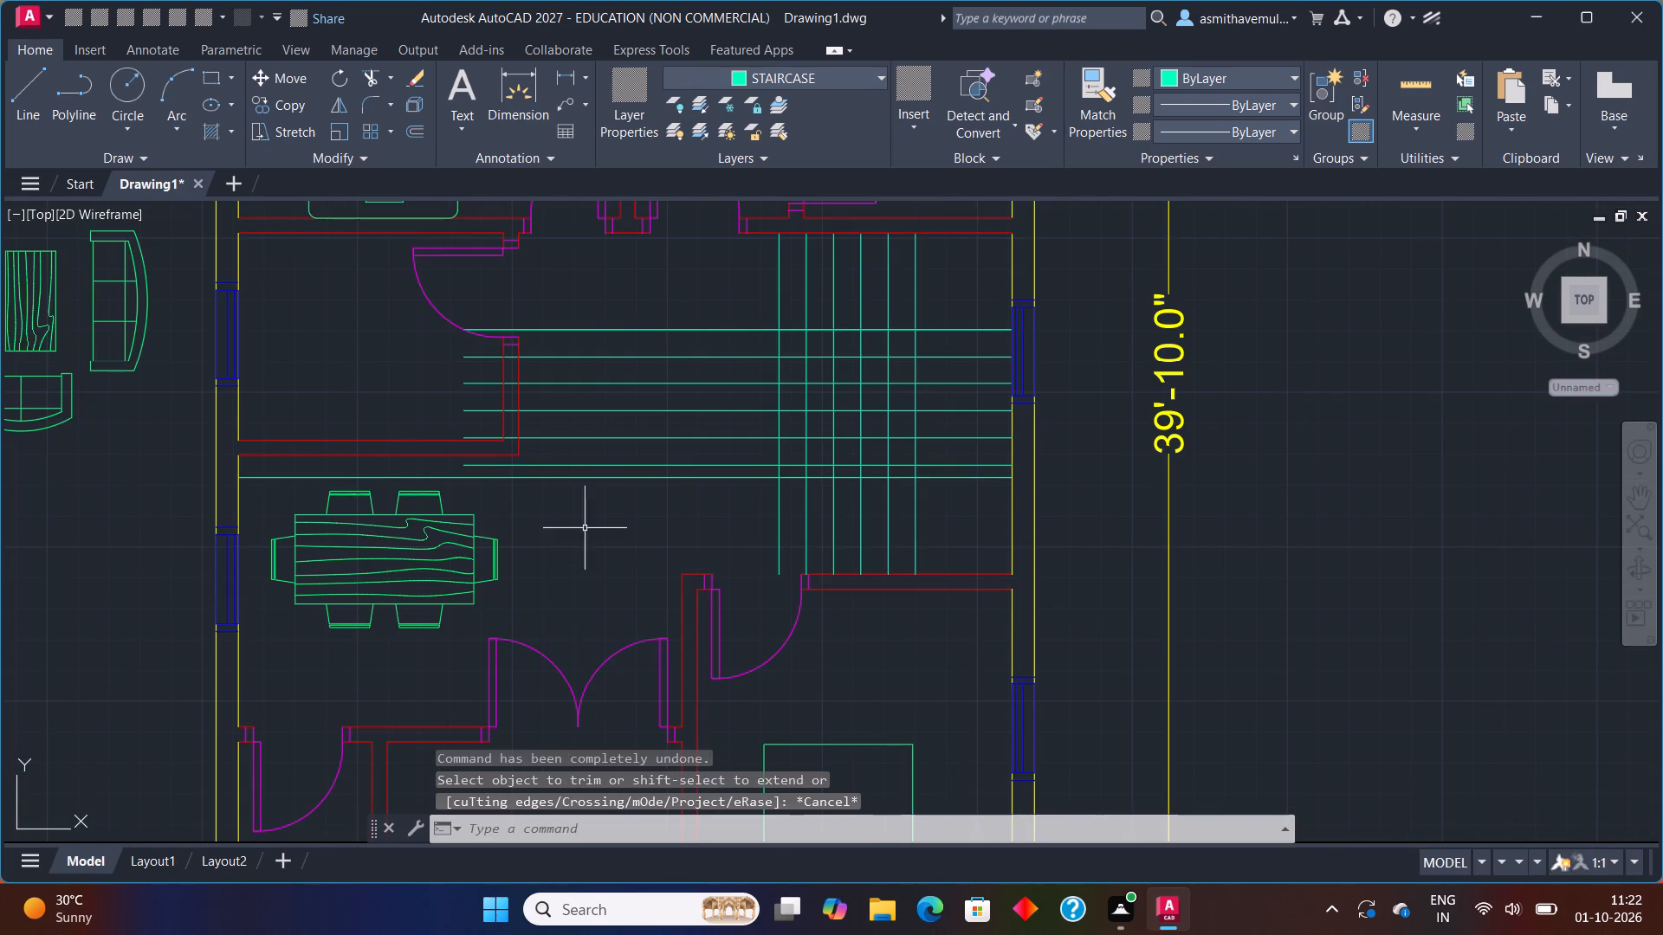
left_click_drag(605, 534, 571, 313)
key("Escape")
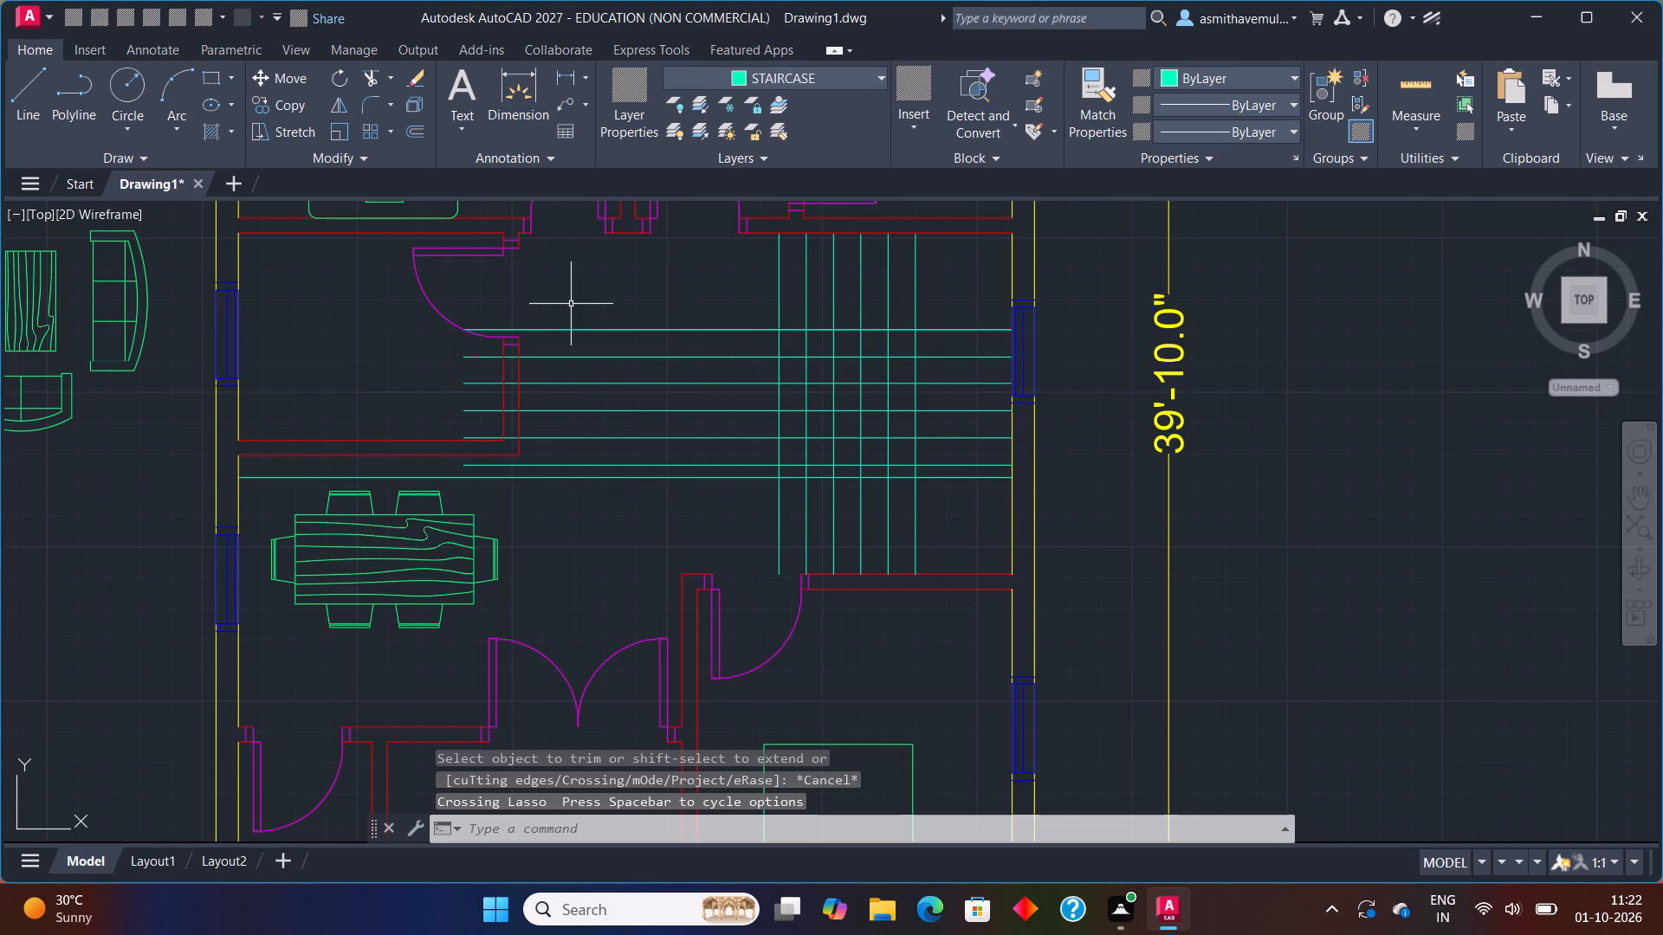
Trim the horizontal staircase lines between the small western room's wall and the westernmost vertical tread line.
key("t")
type("RIM")
key("Return")
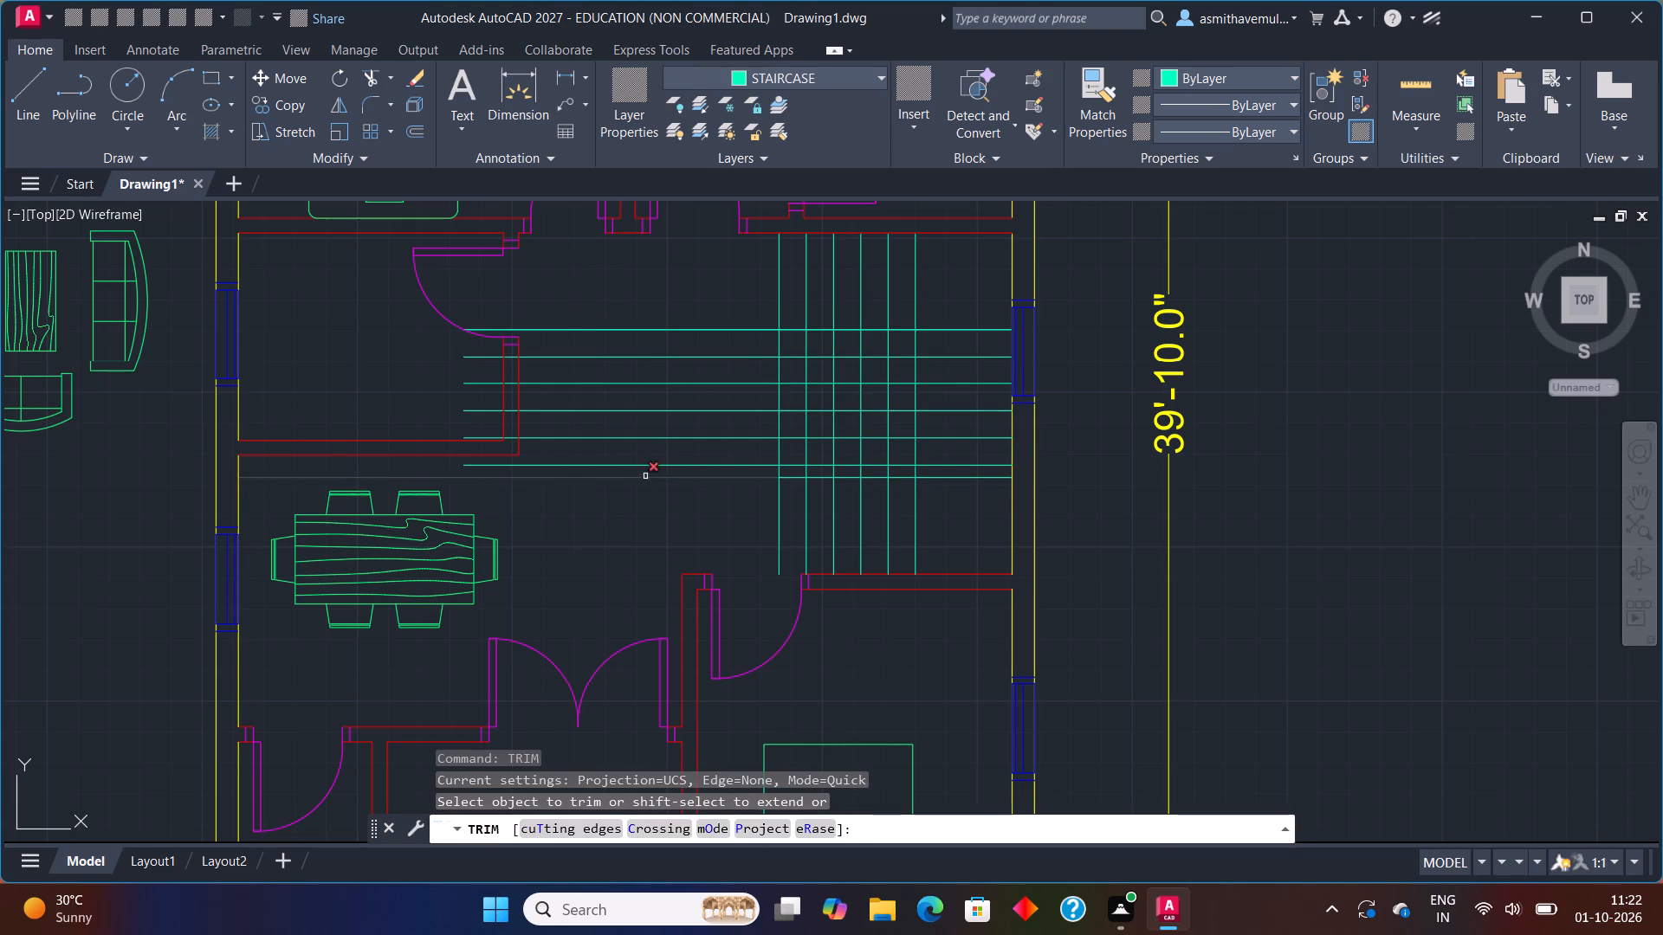
left_click_drag(649, 516, 627, 302)
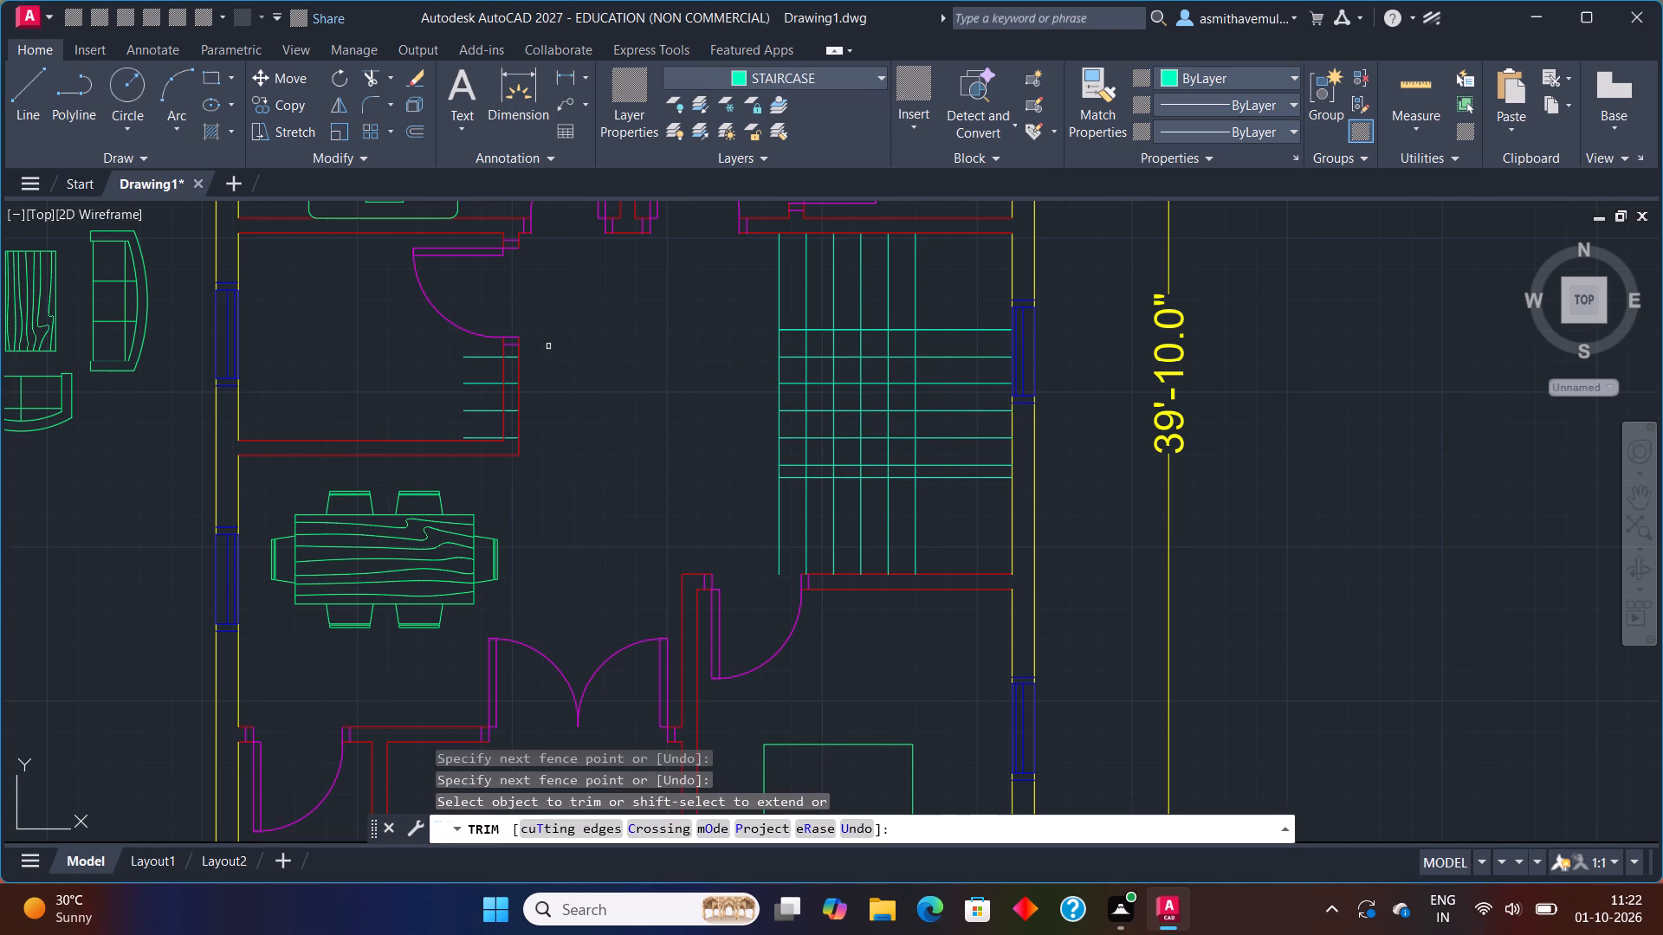
Trim away the leftover staircase line stubs inside and across the small western room's east wall.
scroll(504, 382, "up", 1)
left_click(477, 341)
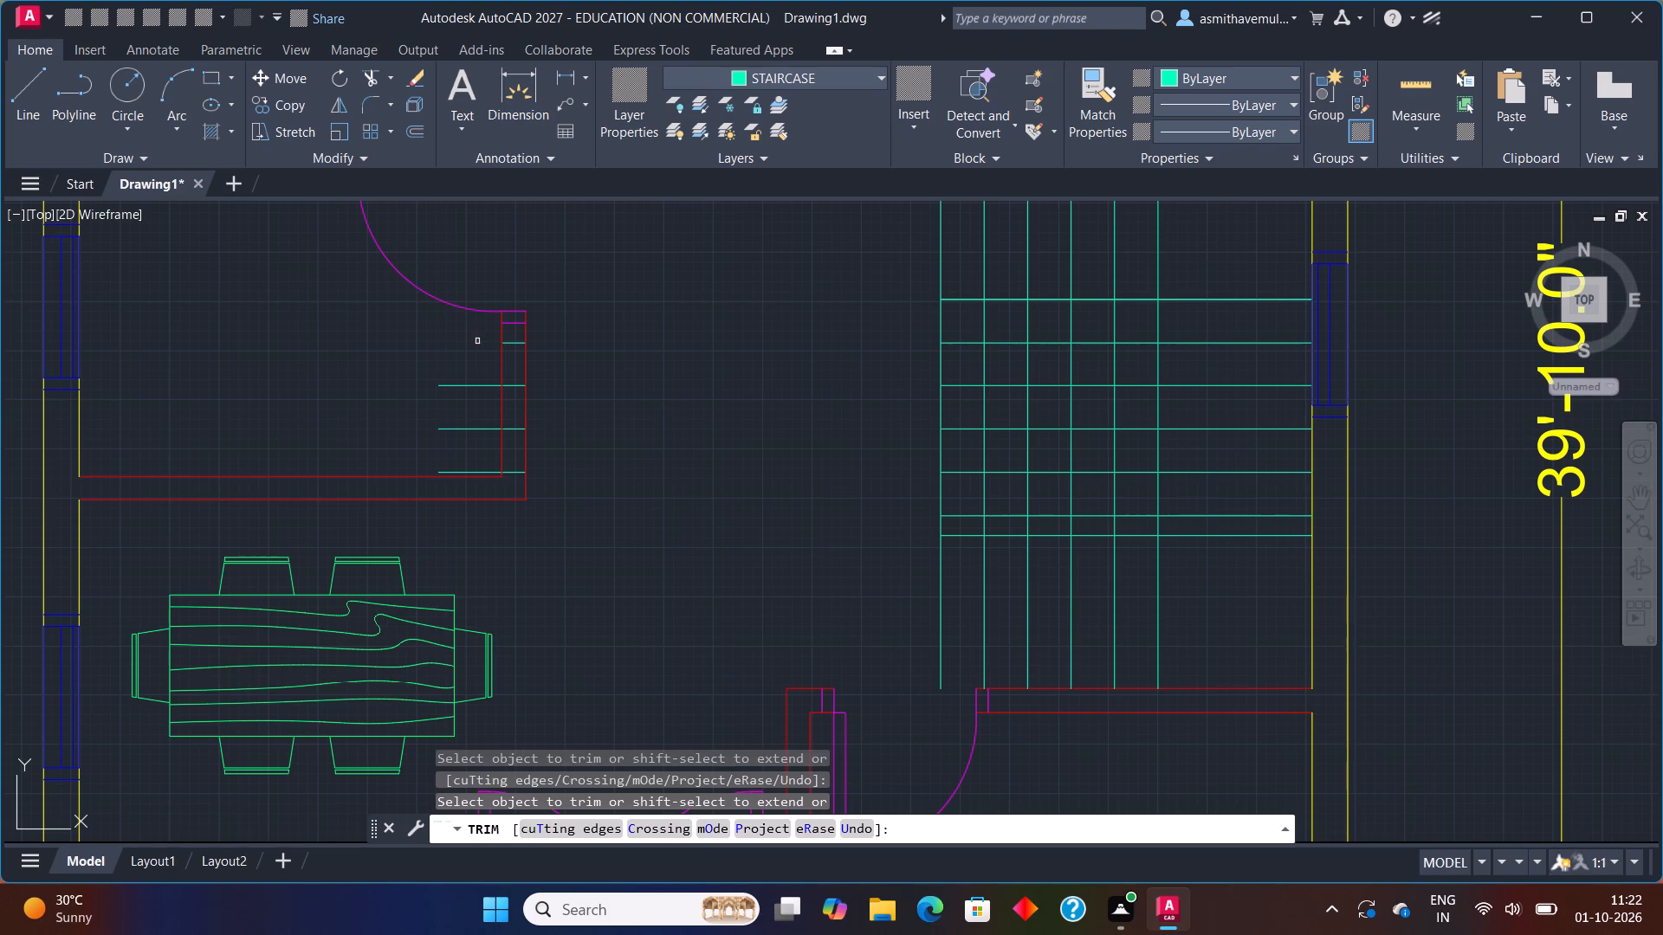
left_click(508, 345)
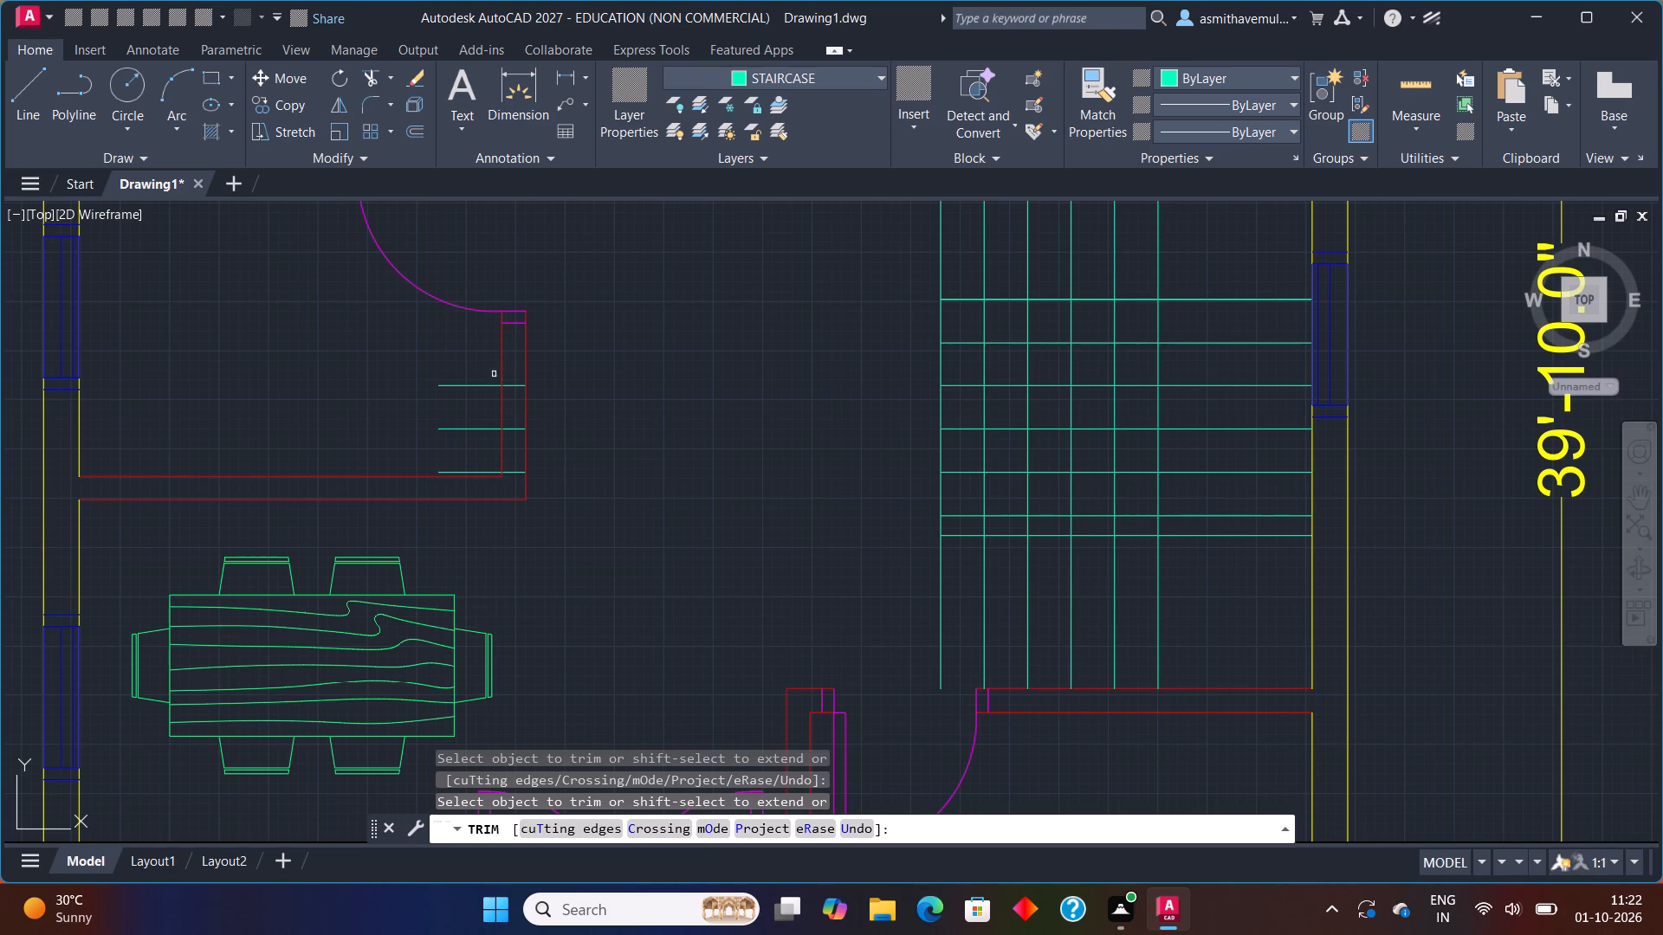
left_click(482, 390)
left_click(481, 374)
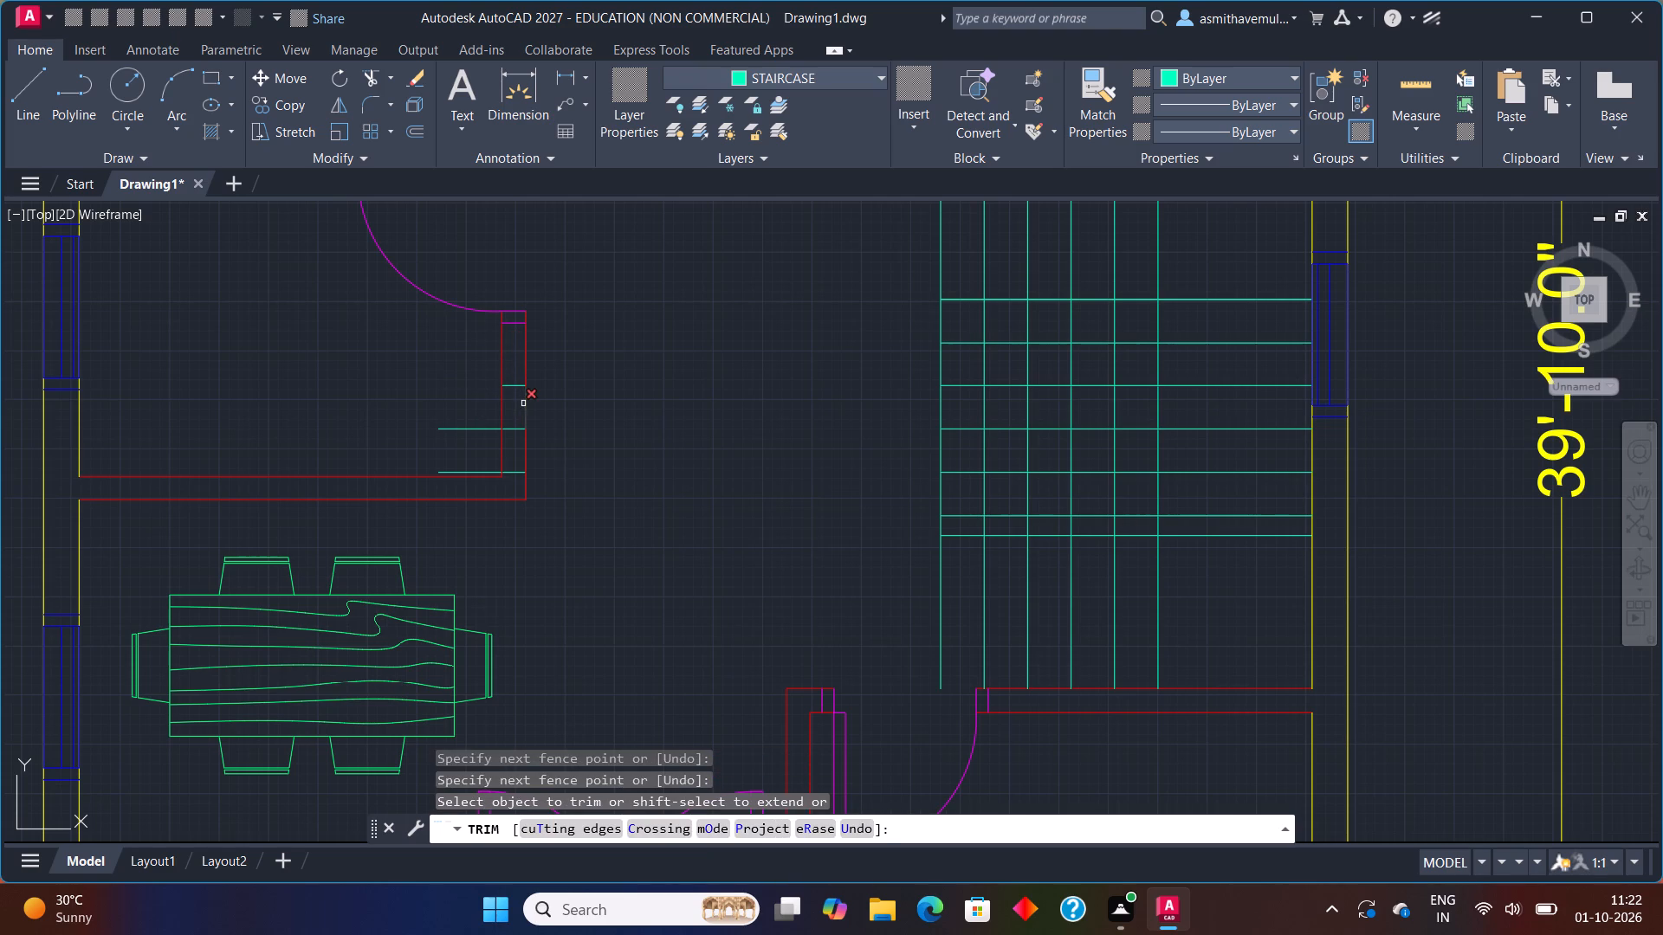
left_click_drag(518, 401, 518, 384)
left_click(480, 430)
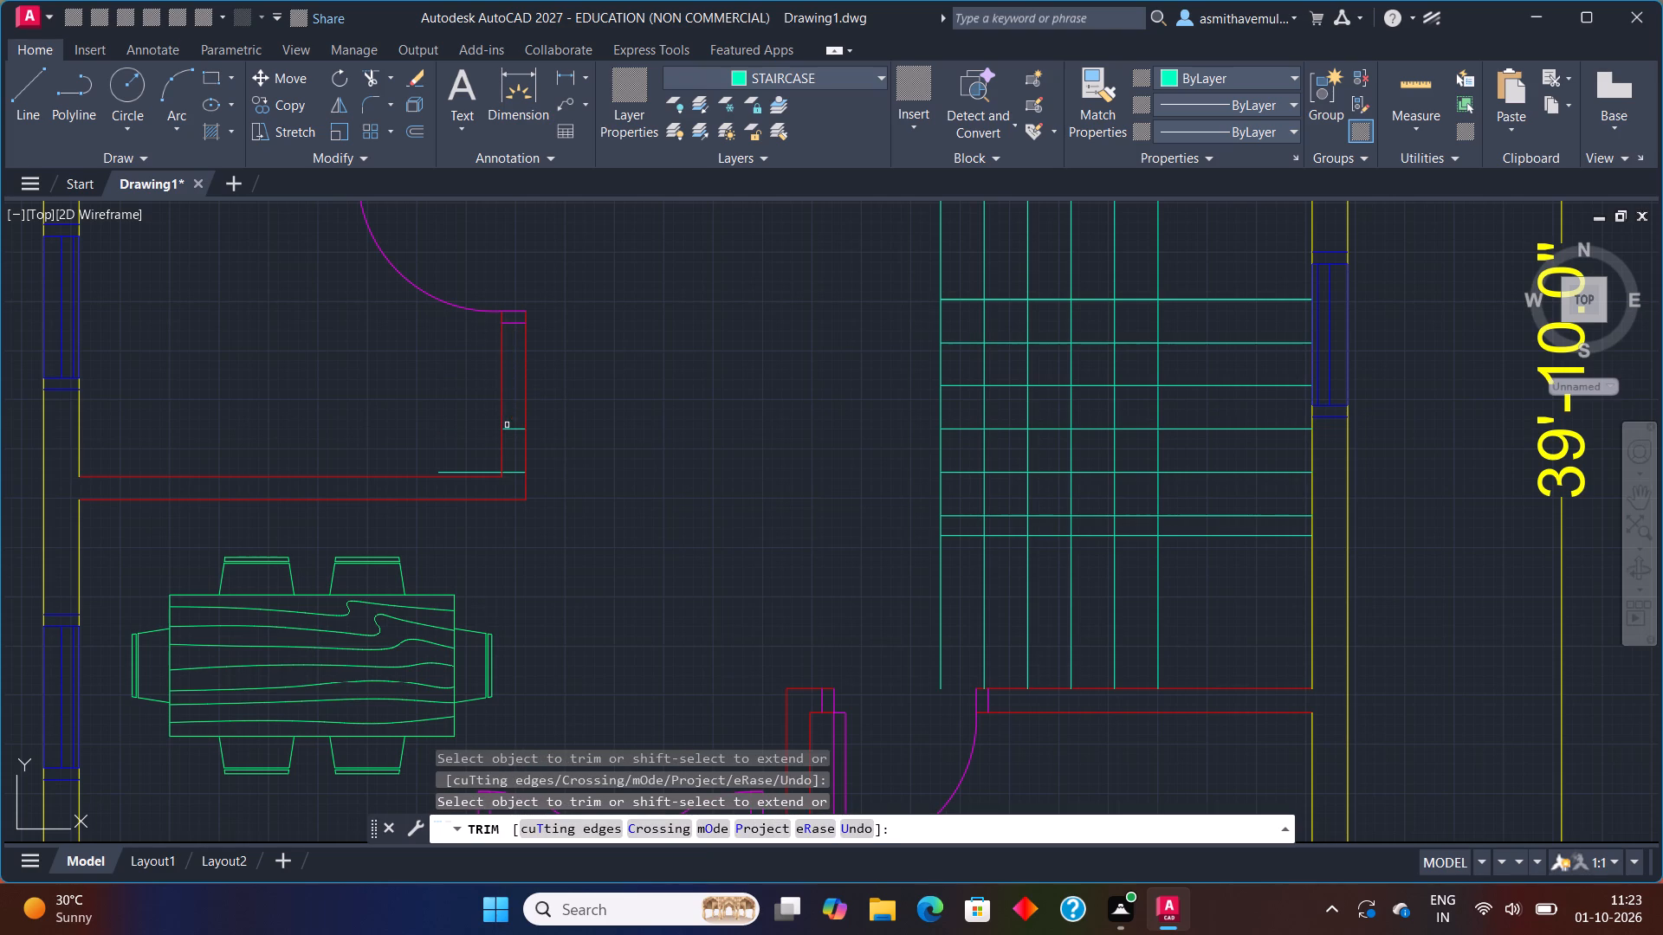
left_click(510, 429)
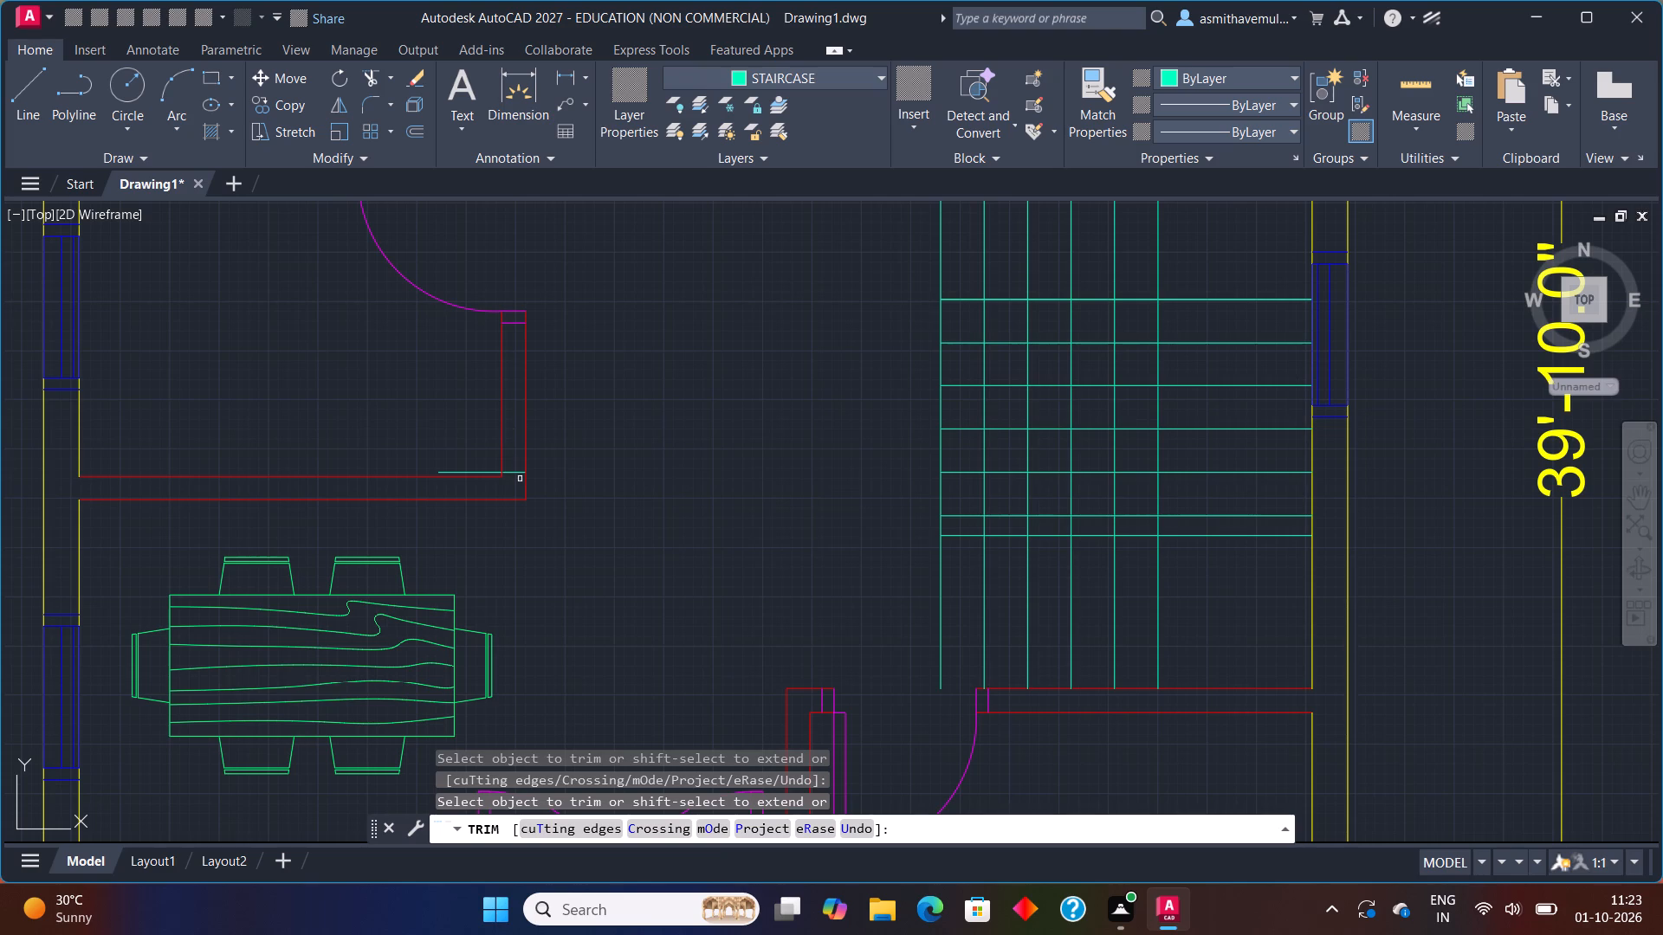
left_click(517, 474)
scroll(497, 468, "up", 2)
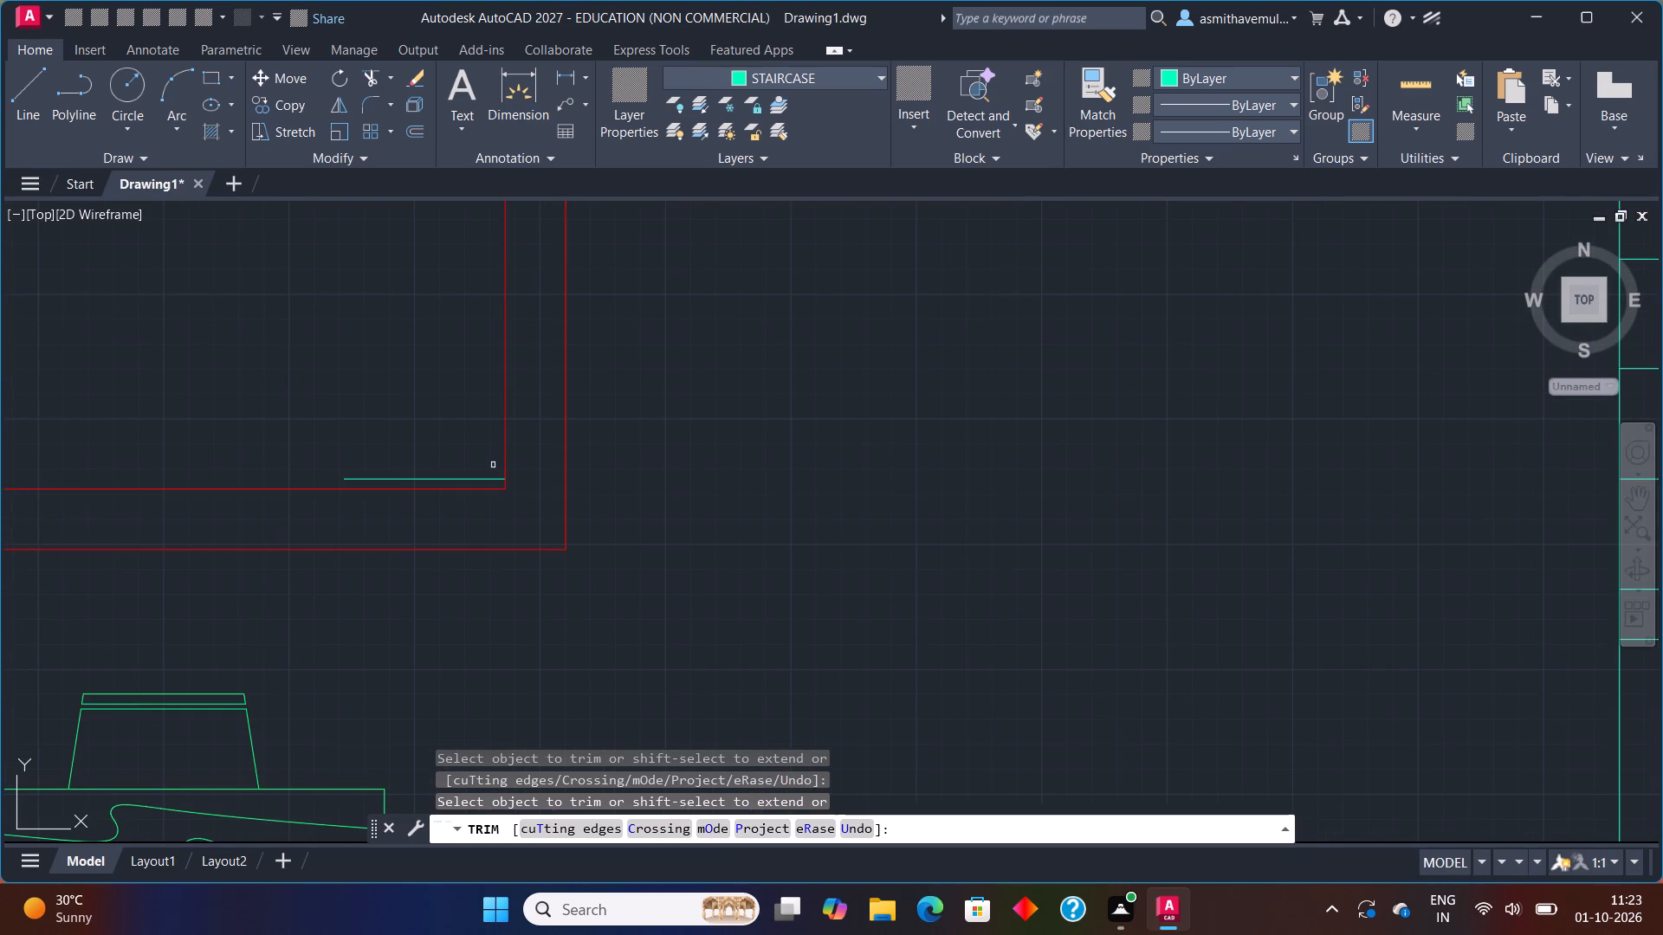
left_click(482, 481)
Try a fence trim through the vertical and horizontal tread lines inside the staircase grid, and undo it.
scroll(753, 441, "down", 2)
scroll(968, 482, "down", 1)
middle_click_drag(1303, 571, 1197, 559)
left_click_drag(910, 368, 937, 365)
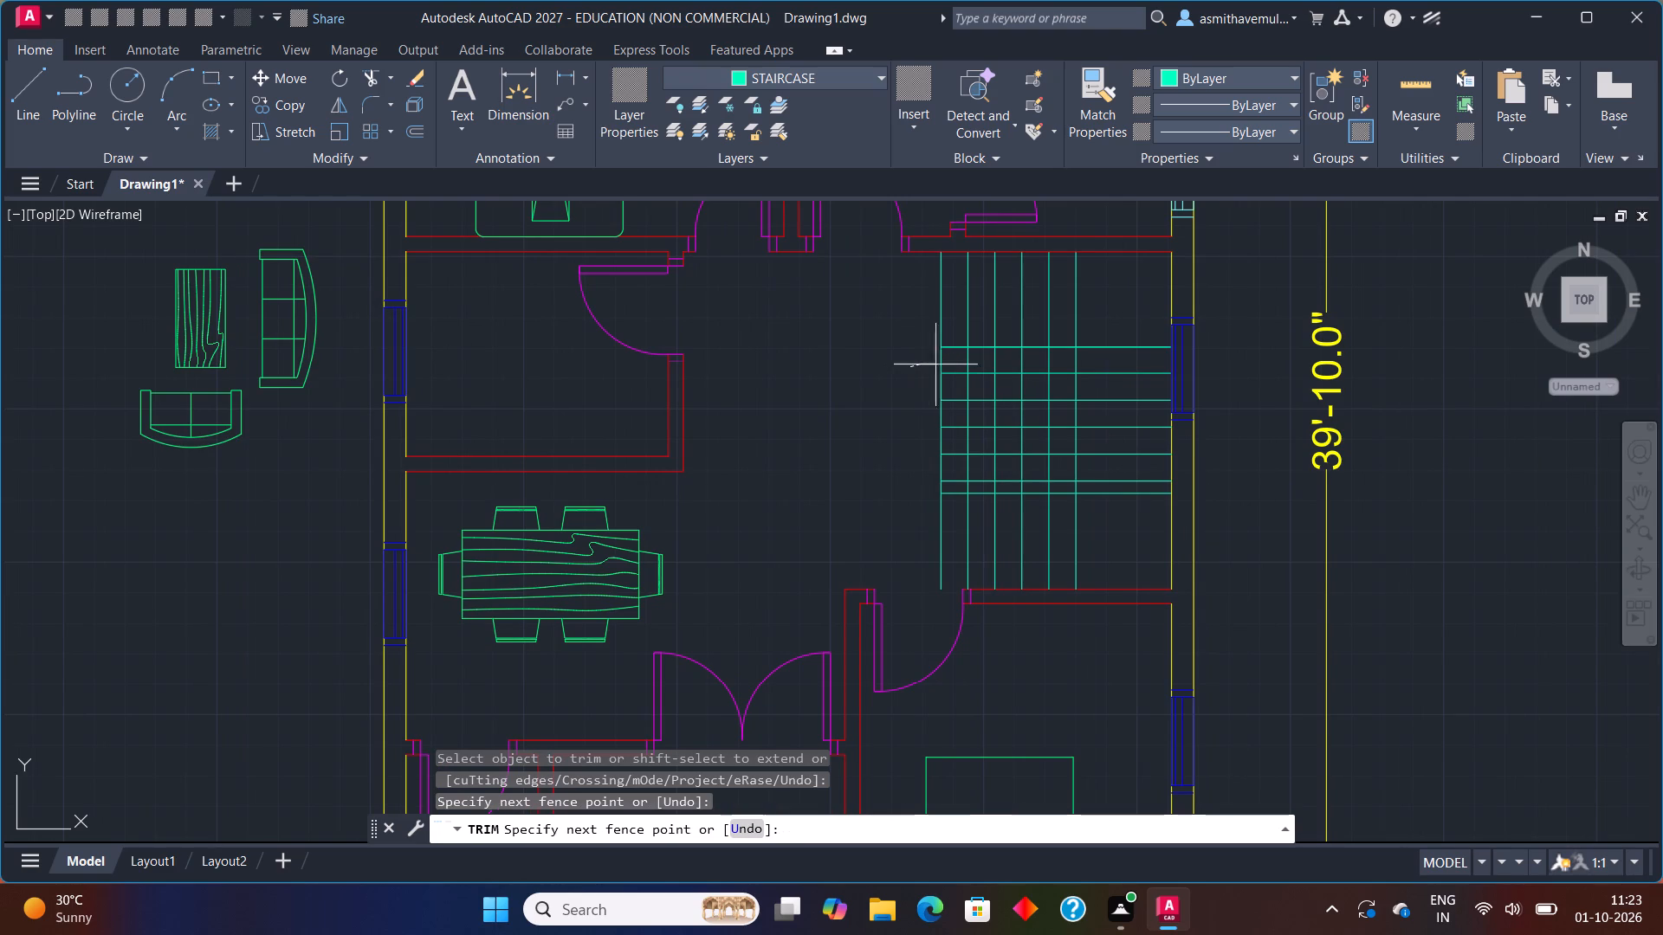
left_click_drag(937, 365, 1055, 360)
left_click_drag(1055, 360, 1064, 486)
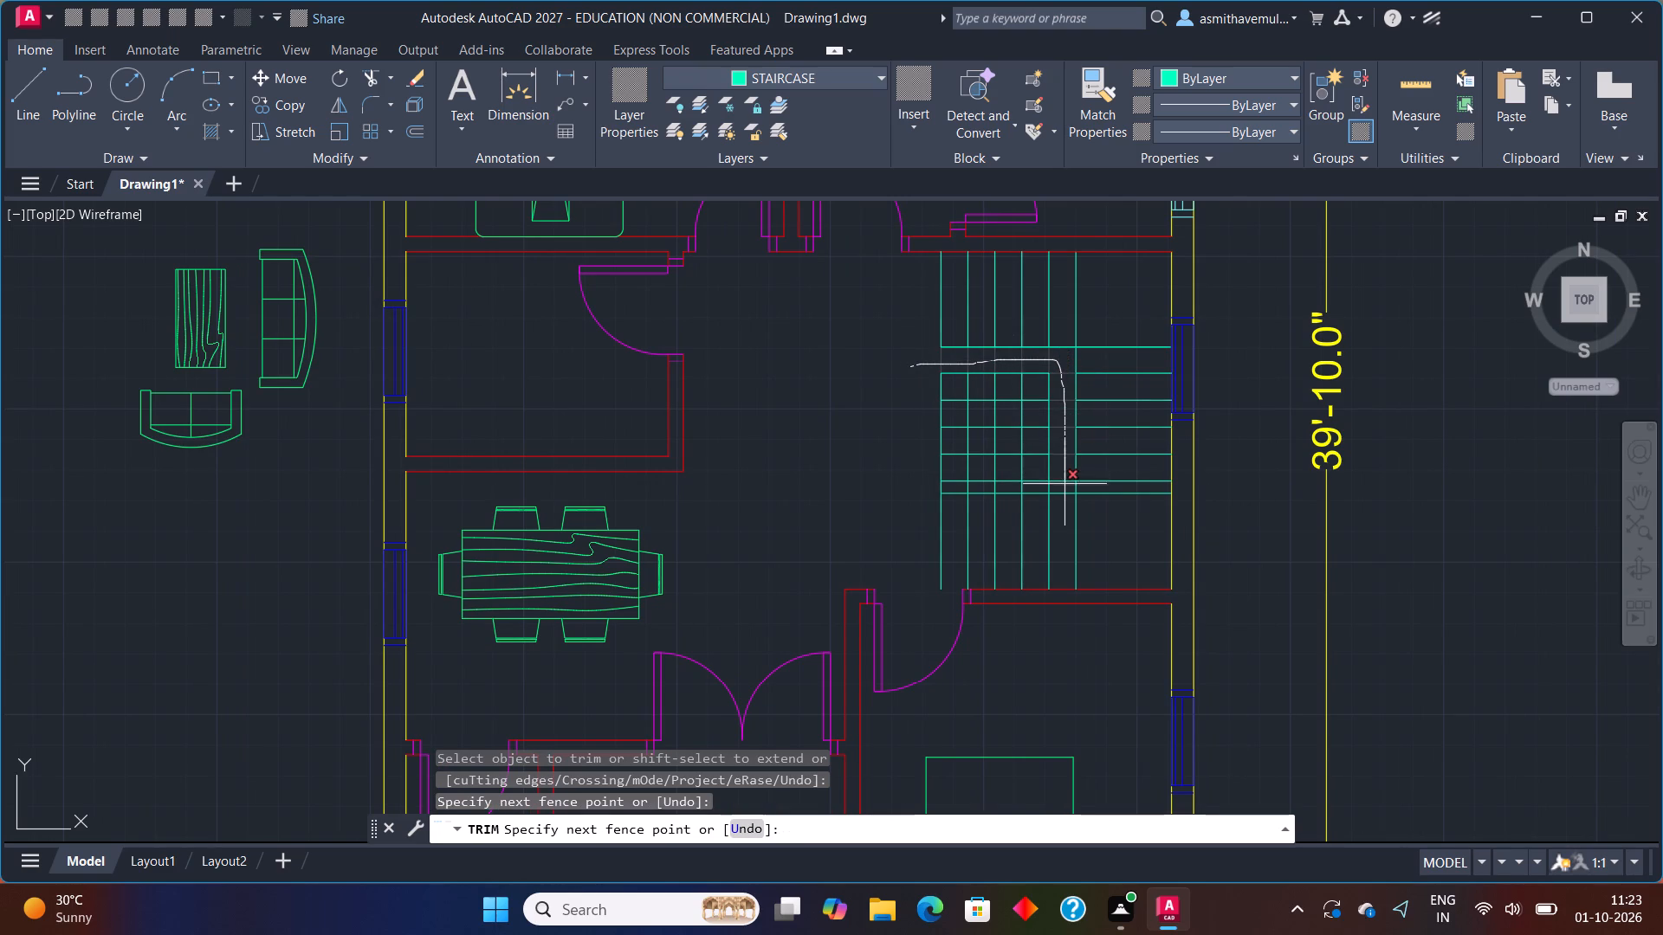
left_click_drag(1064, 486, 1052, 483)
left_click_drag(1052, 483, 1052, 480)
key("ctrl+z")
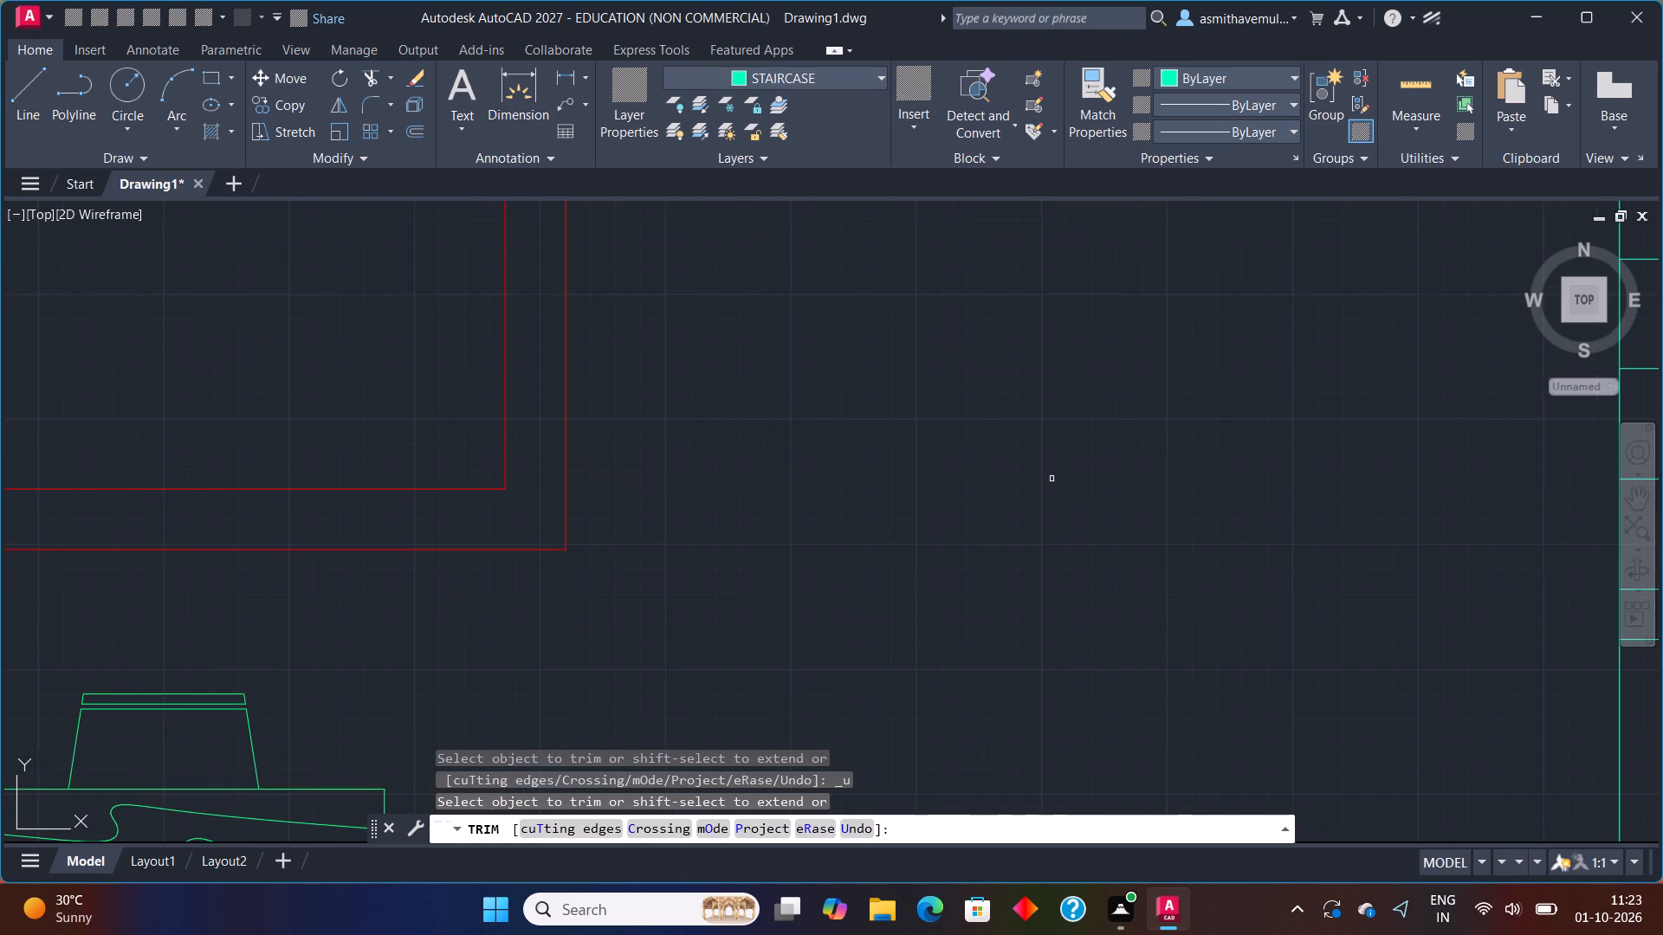
Trim away the southernmost horizontal staircase line segment by segment, from the east wall to the westernmost tread line.
scroll(1052, 442, "down", 5)
scroll(1130, 423, "up", 3)
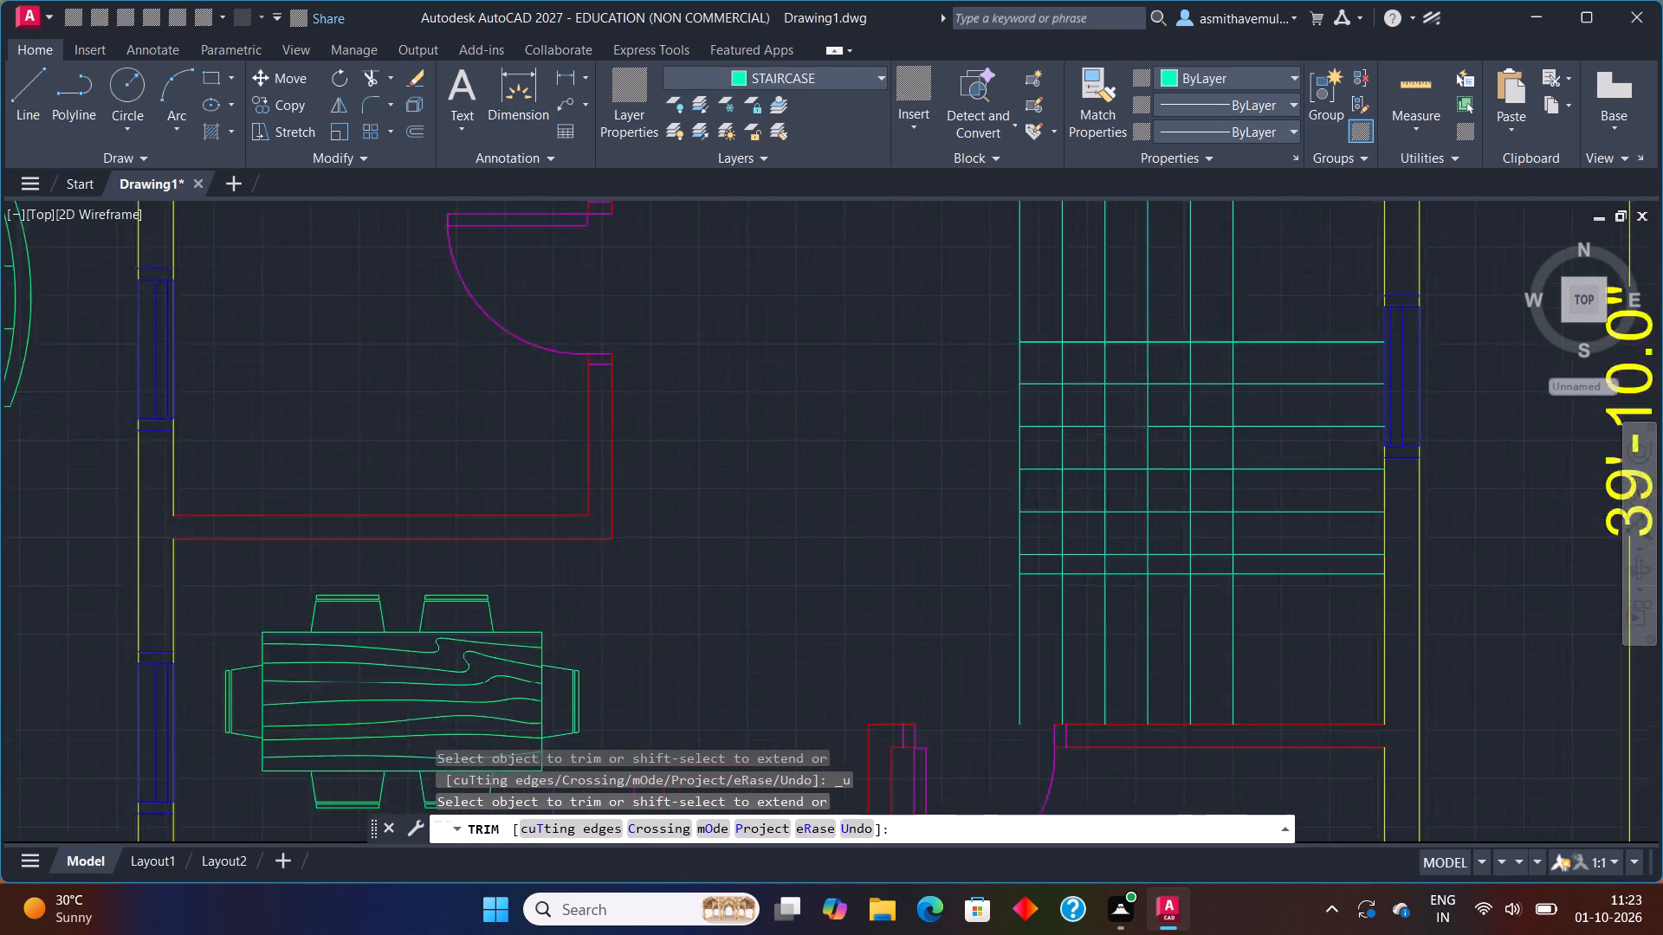
scroll(1132, 427, "up", 1)
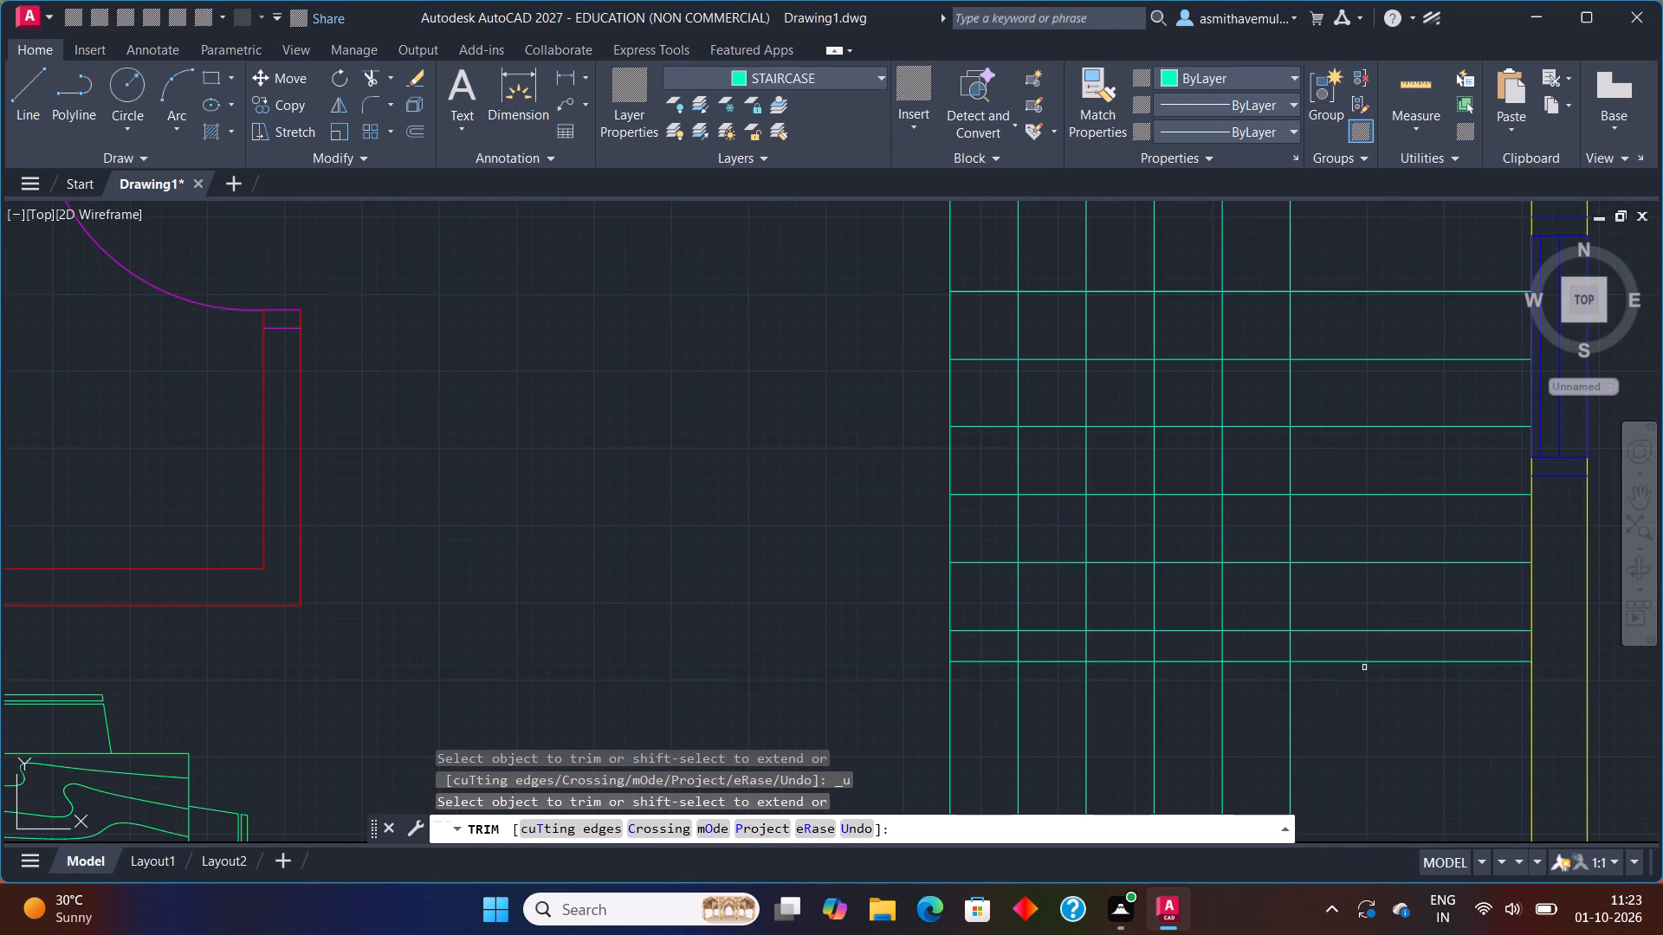
left_click(1367, 664)
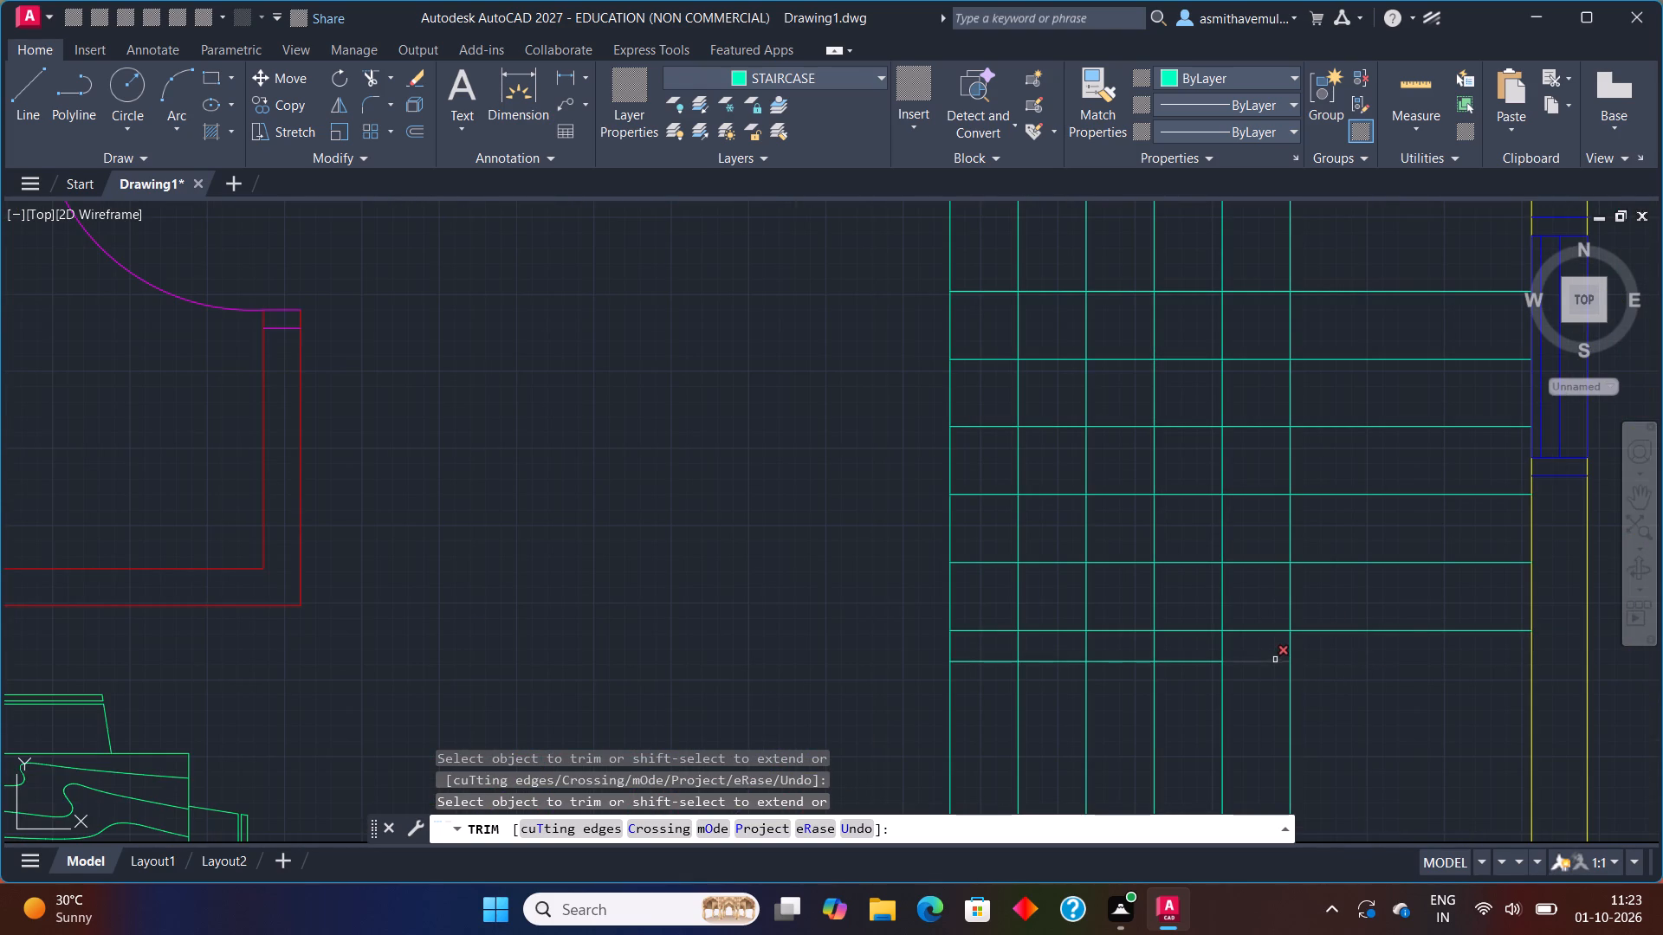
left_click(1274, 660)
left_click(1171, 661)
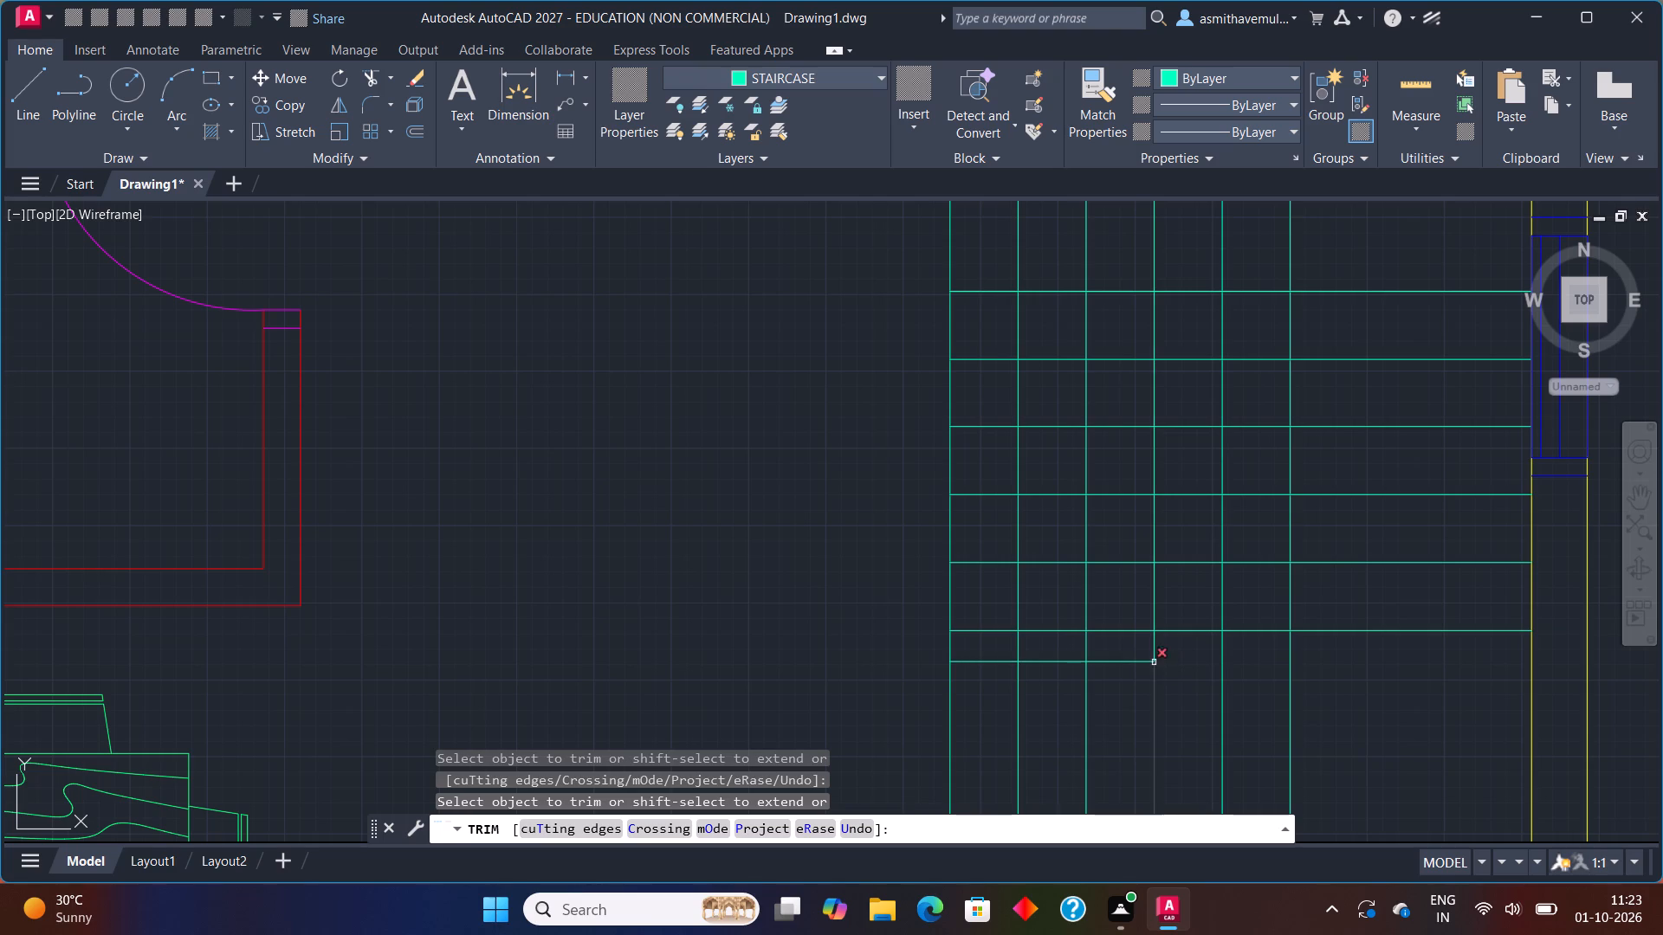
left_click(1135, 661)
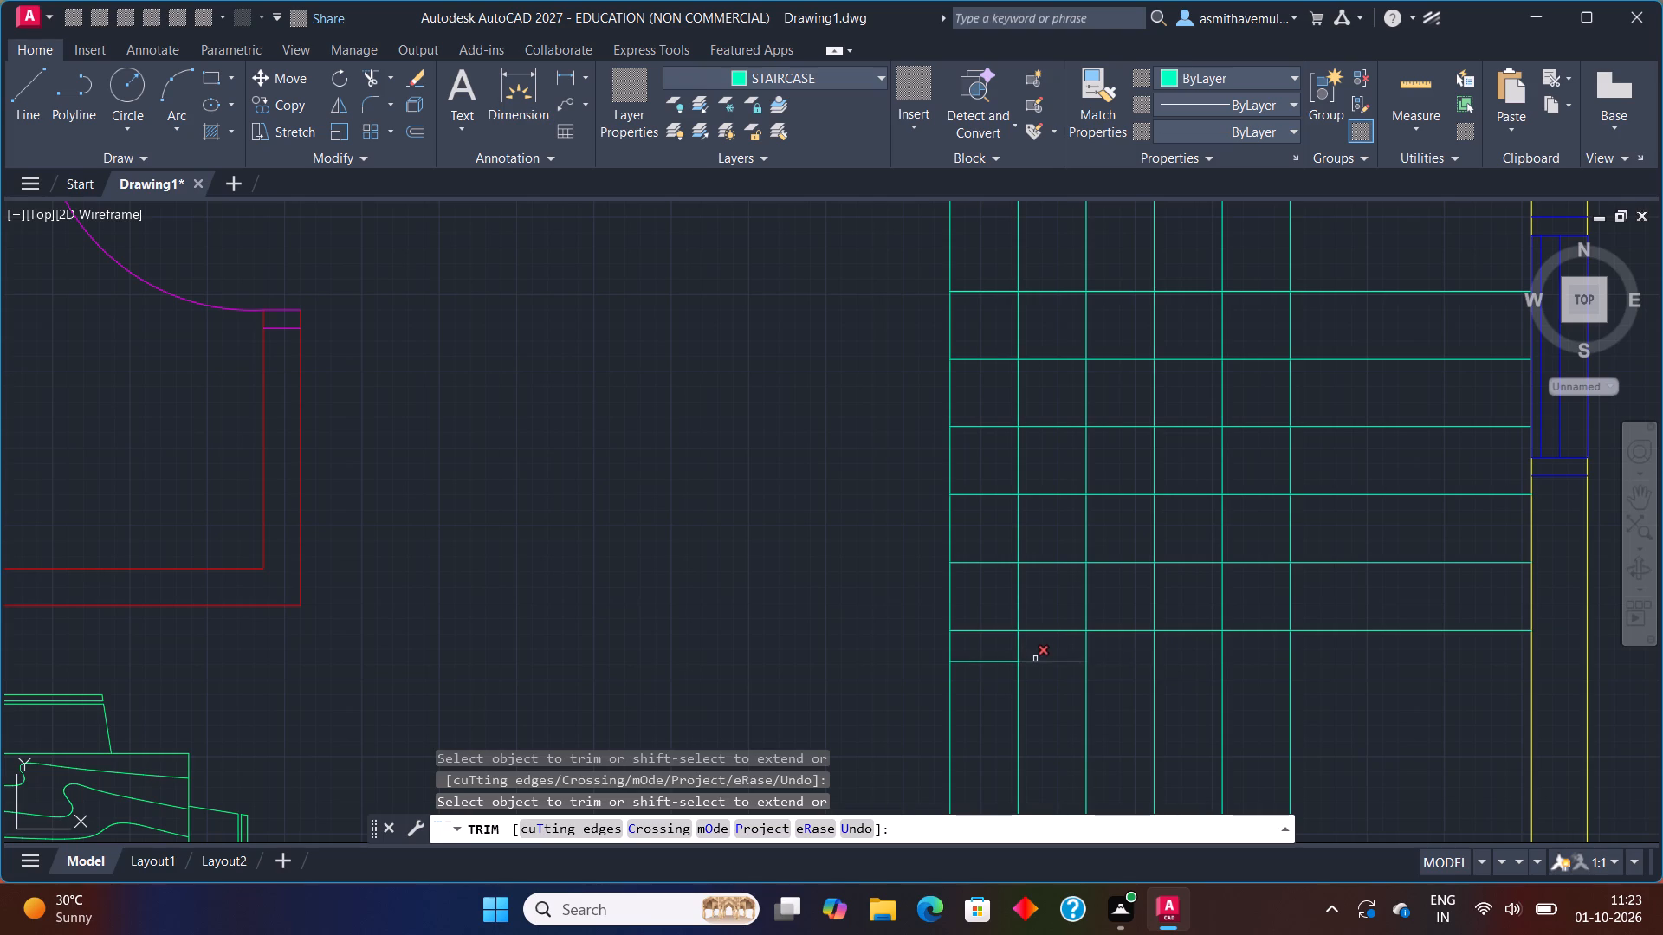
left_click(1037, 661)
left_click(1001, 664)
Trim the tread line segments inside the southern half of the staircase's central well, west of the eastern flight.
left_click_drag(1264, 596, 877, 589)
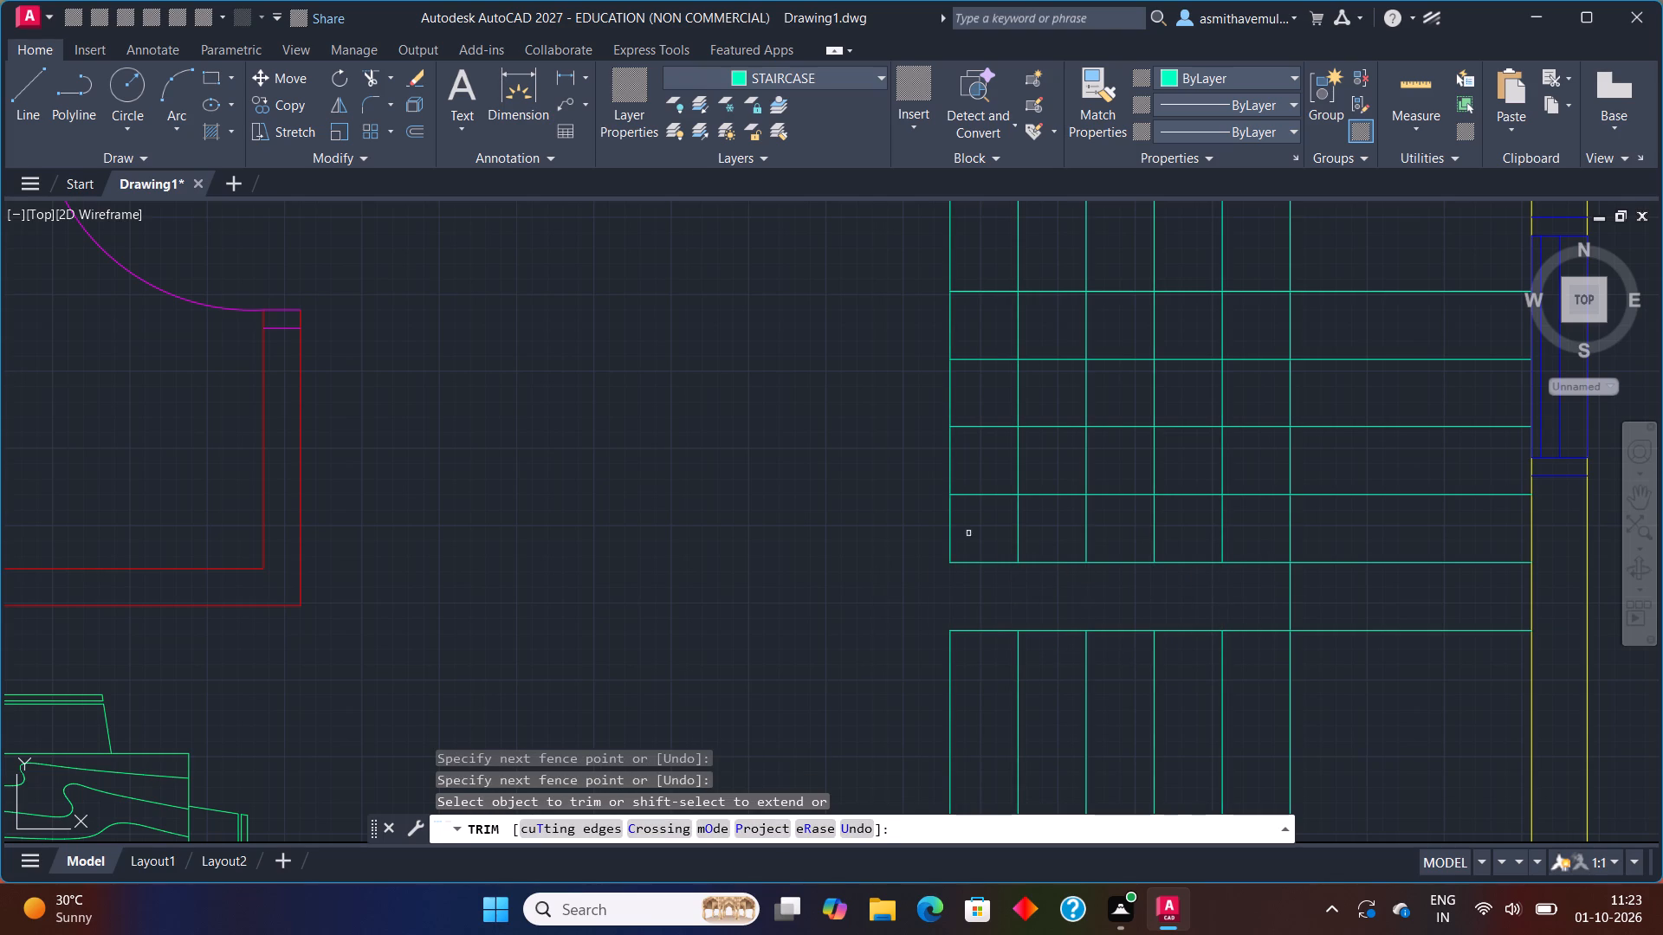
scroll(1061, 419, "down", 2)
middle_click_drag(1080, 388, 1042, 452)
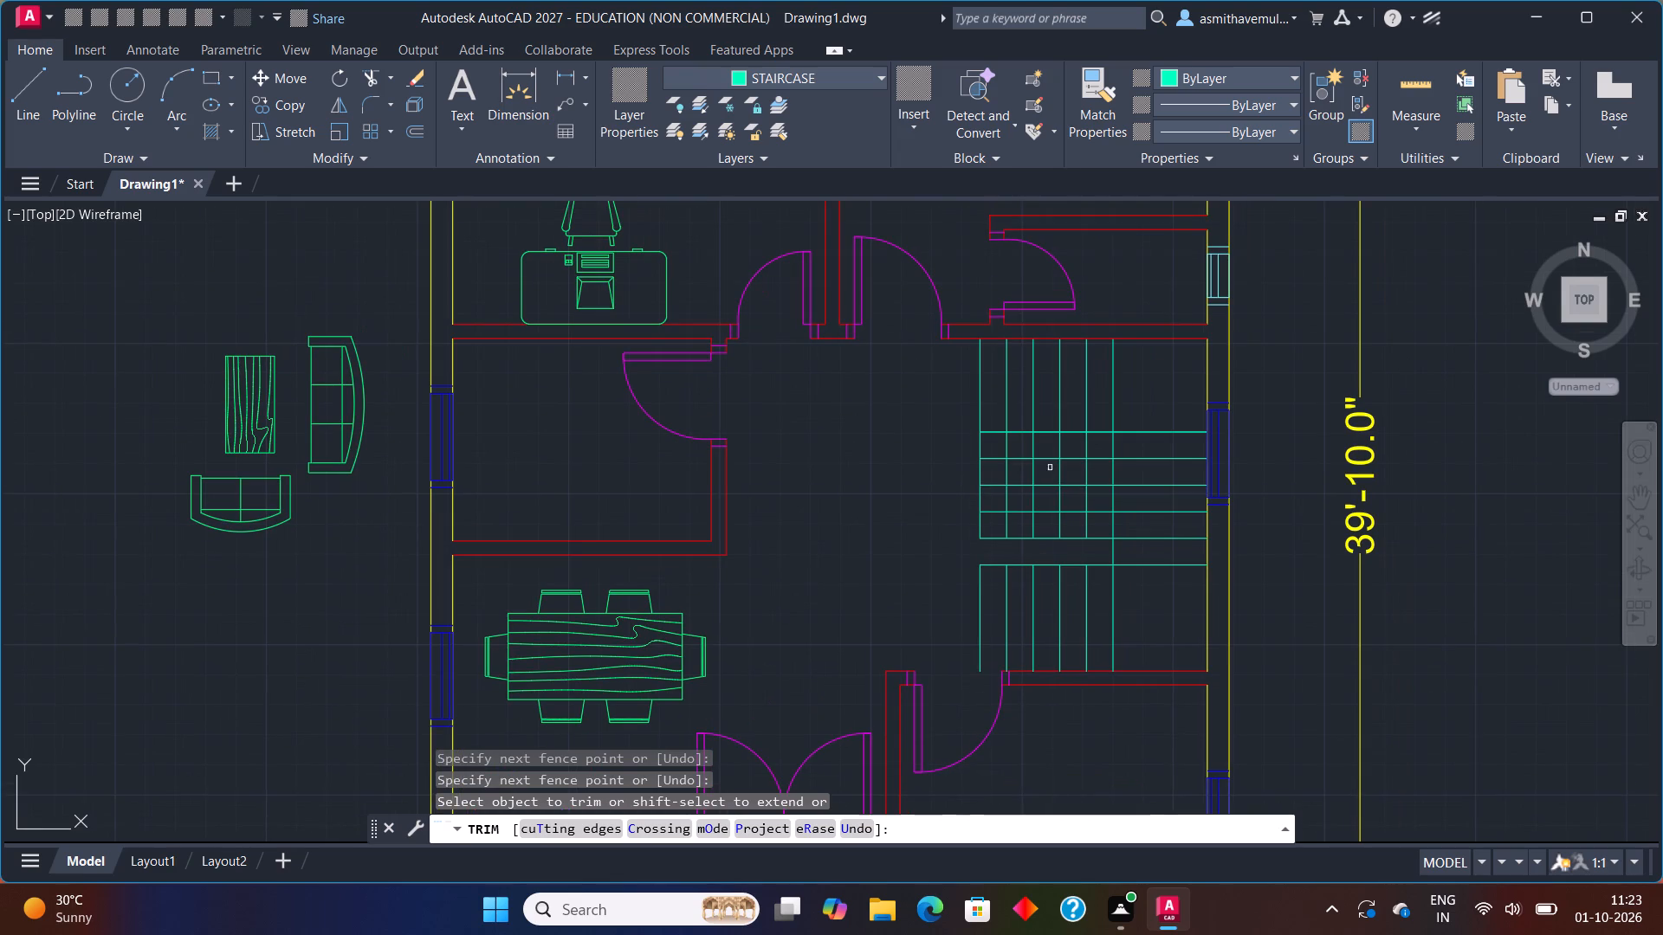
left_click_drag(1087, 554, 1094, 520)
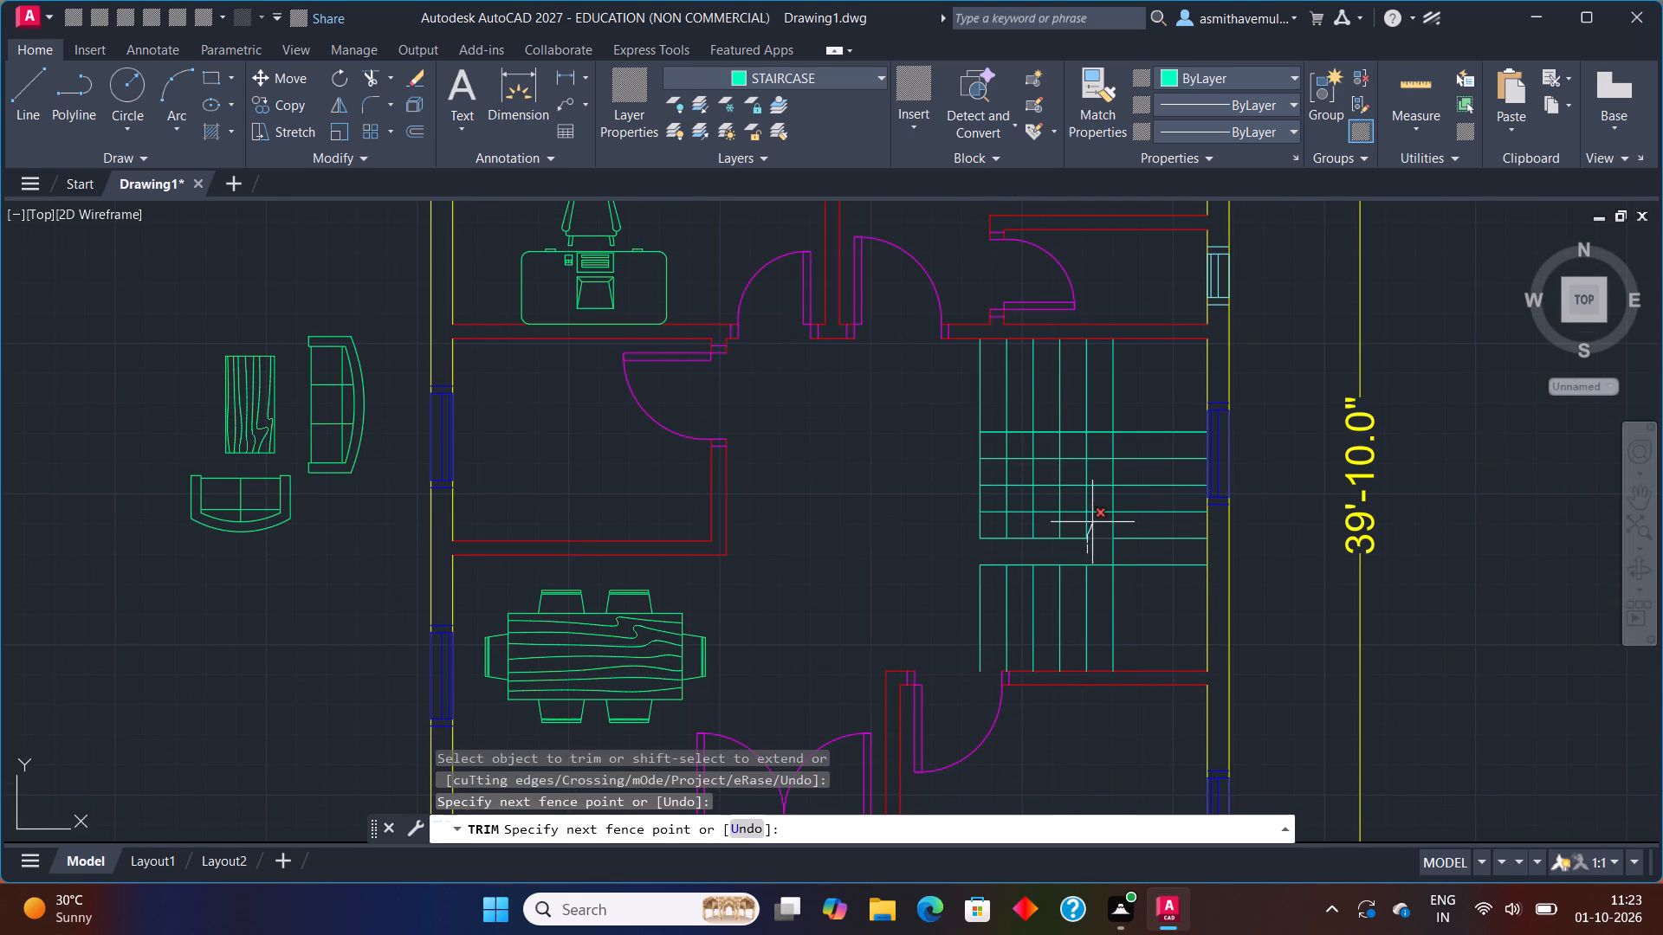
left_click_drag(1094, 520, 1098, 493)
left_click_drag(1098, 493, 967, 506)
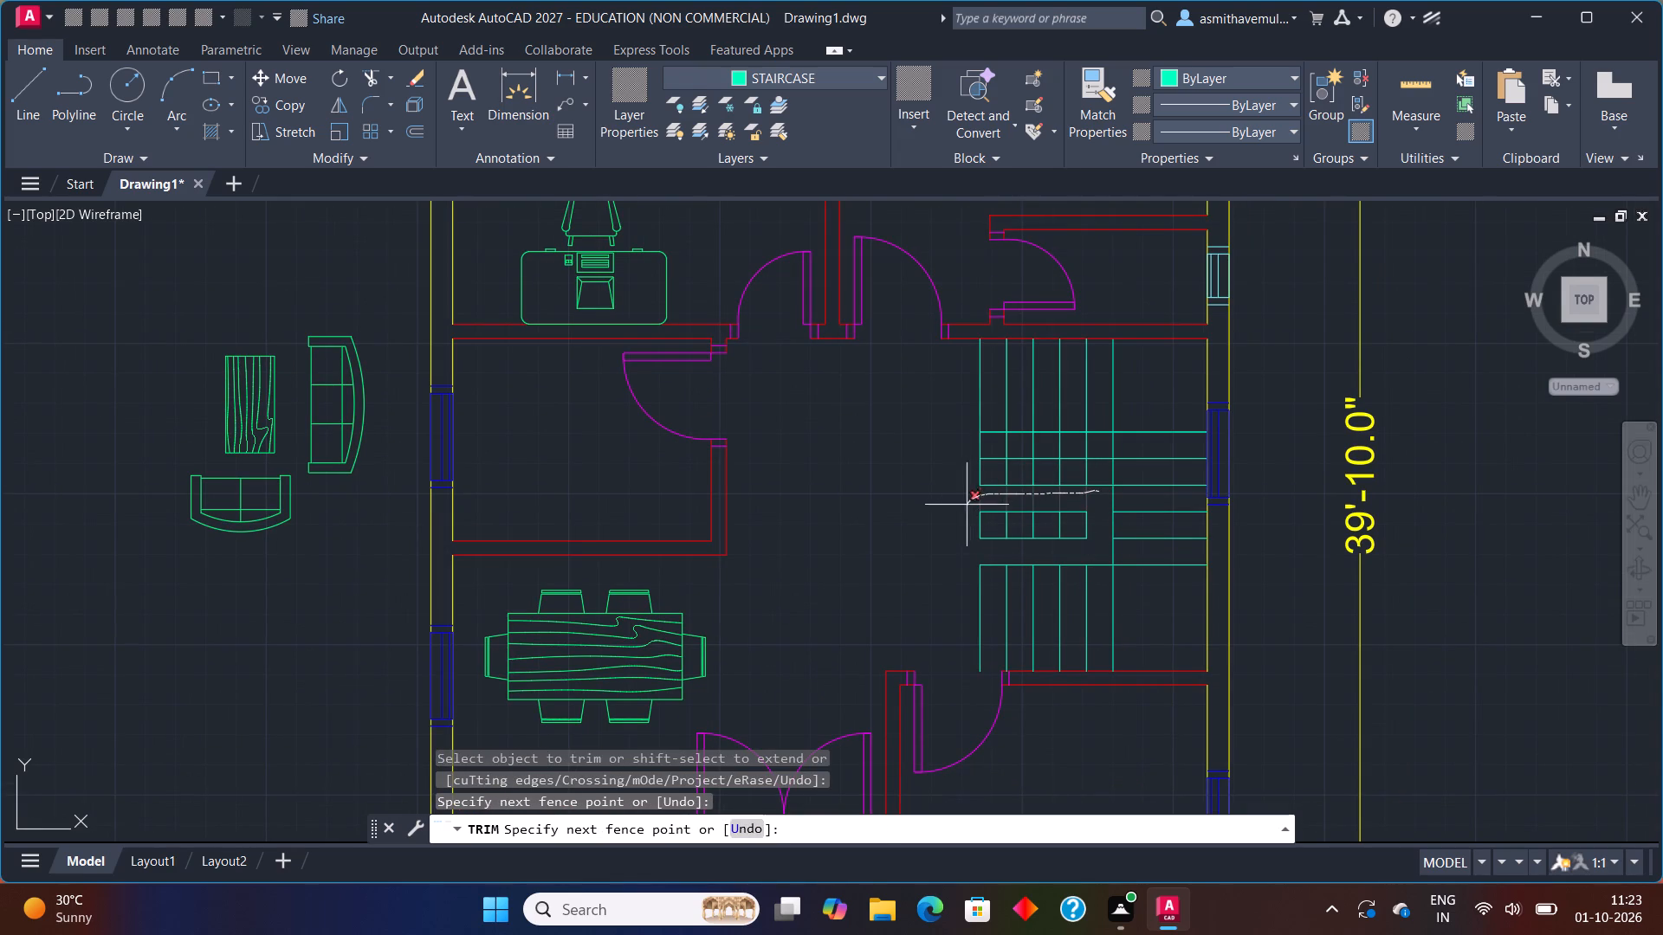
left_click_drag(967, 506, 1039, 517)
left_click_drag(1039, 517, 1023, 553)
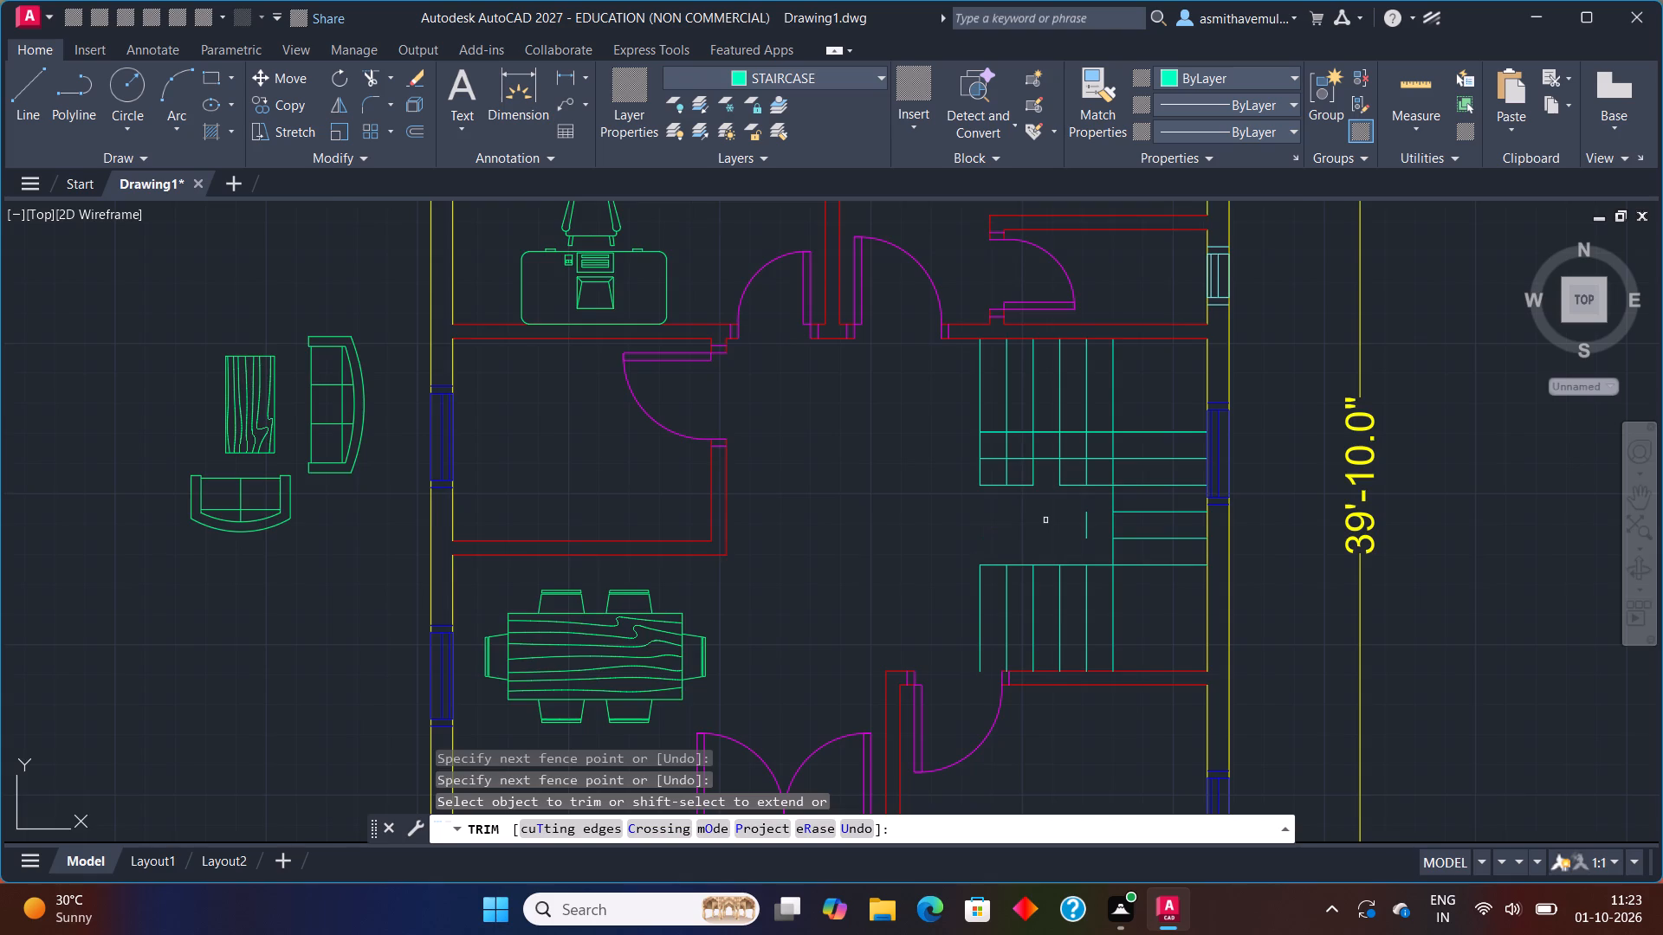
scroll(1045, 521, "up", 1)
left_click_drag(1126, 525, 1076, 533)
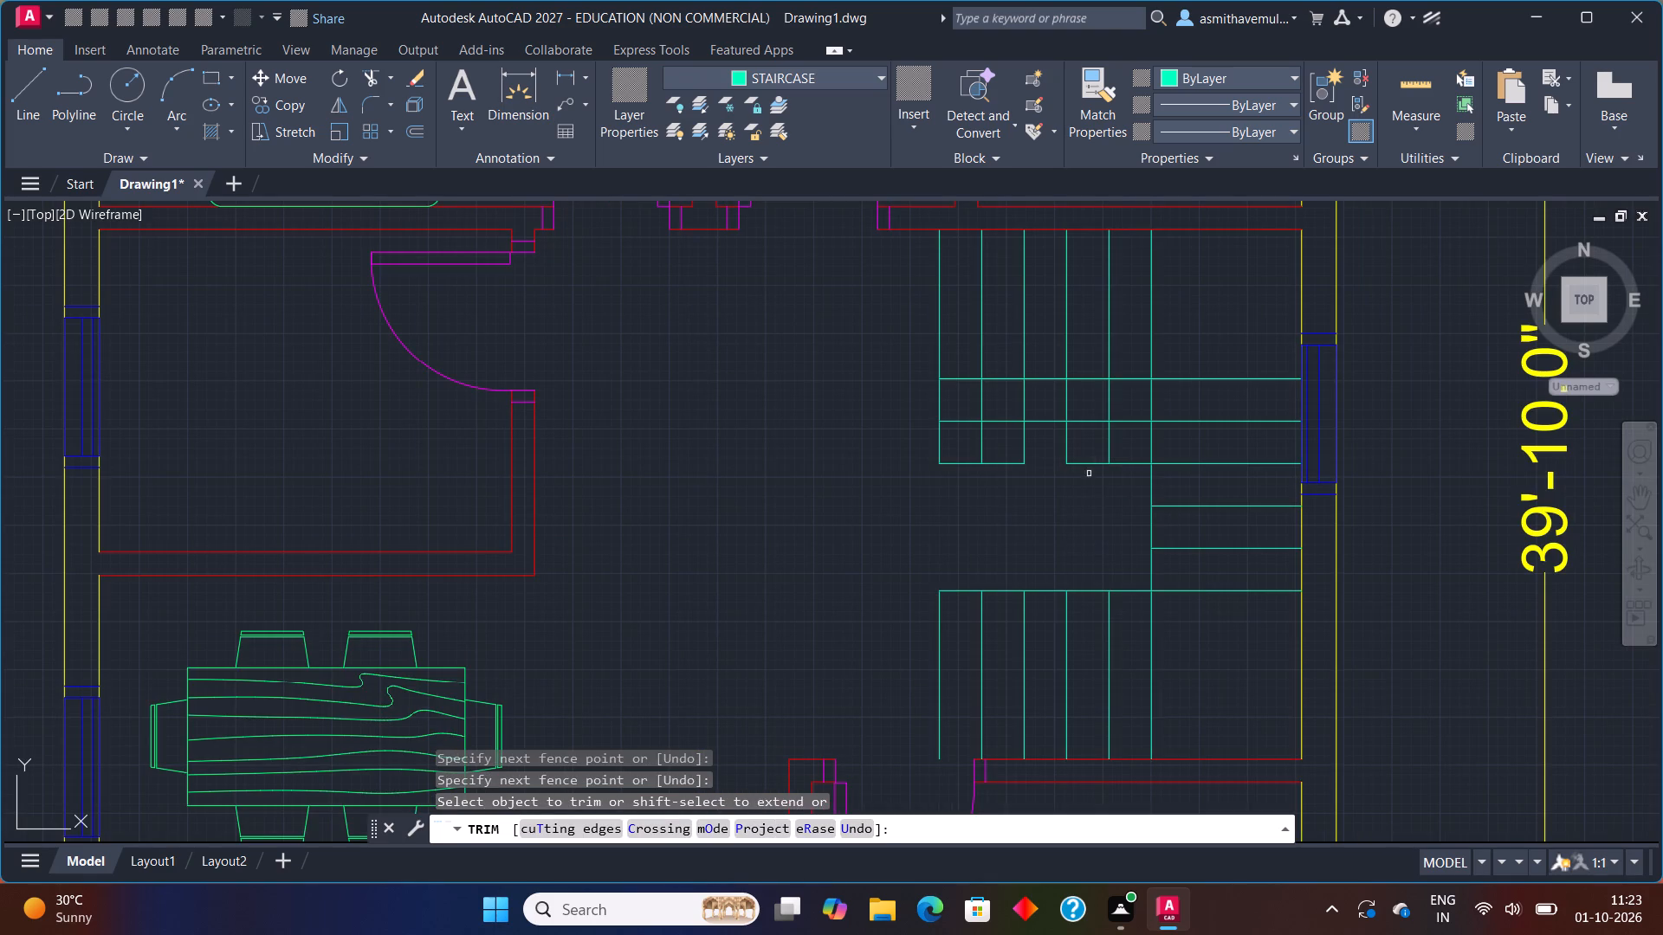
Trim the remaining grid segments and line stubs in the northern half of the central well, leaving a U-shaped staircase.
left_click_drag(1119, 403, 862, 407)
left_click_drag(1064, 411, 1110, 438)
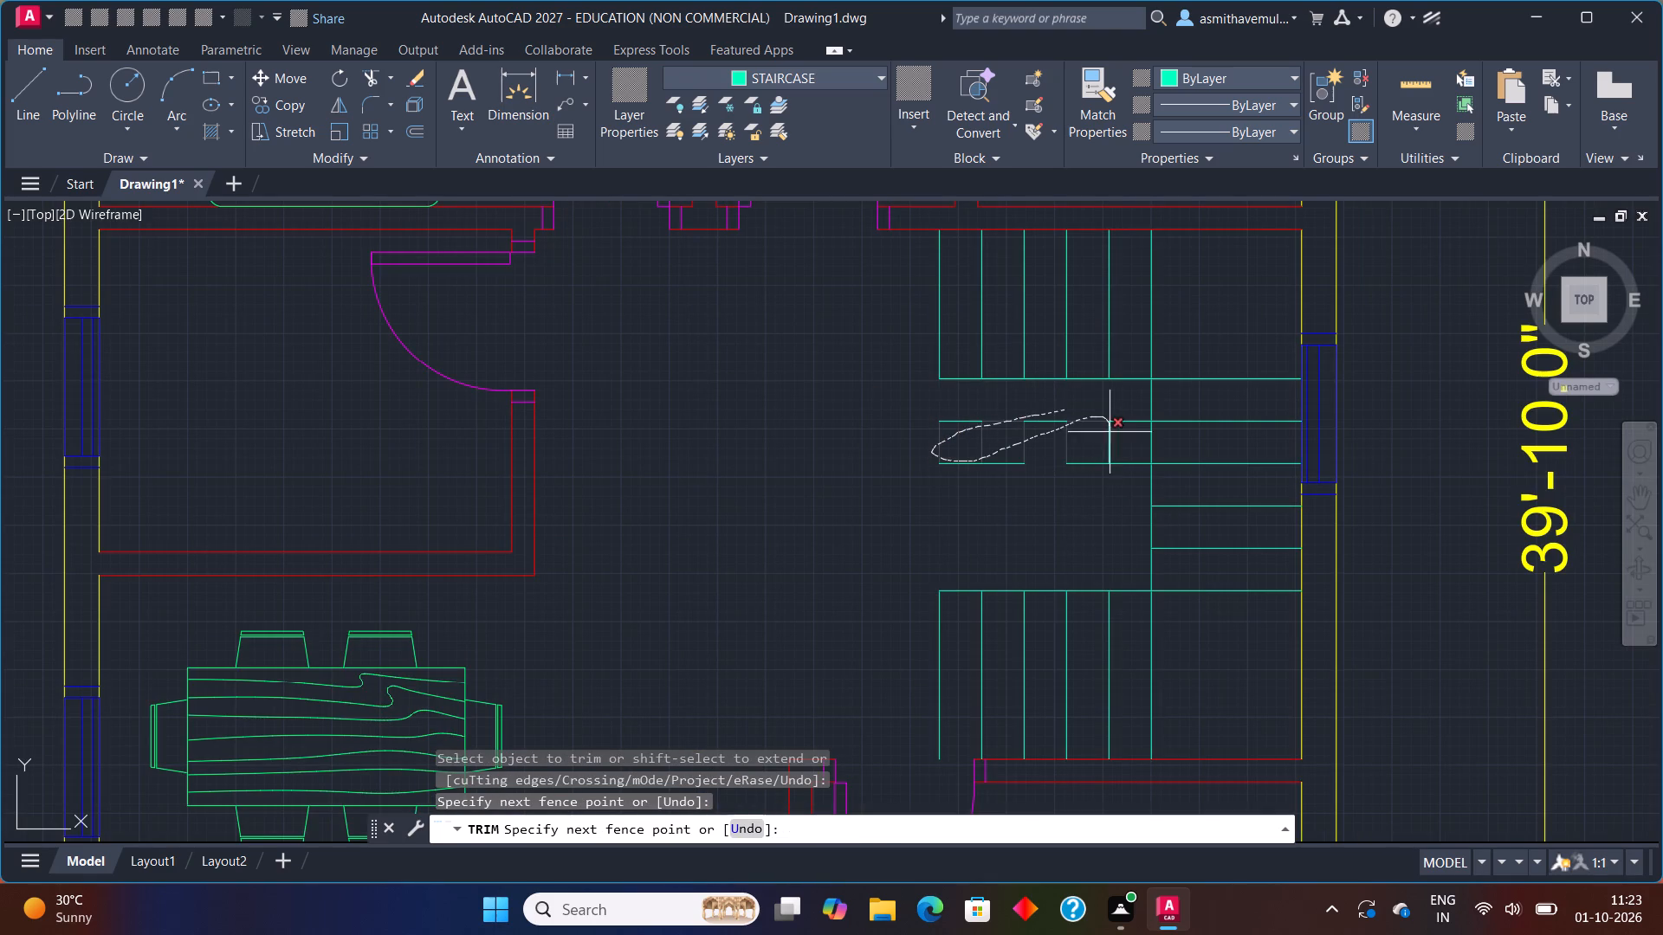
left_click_drag(1110, 438, 1022, 468)
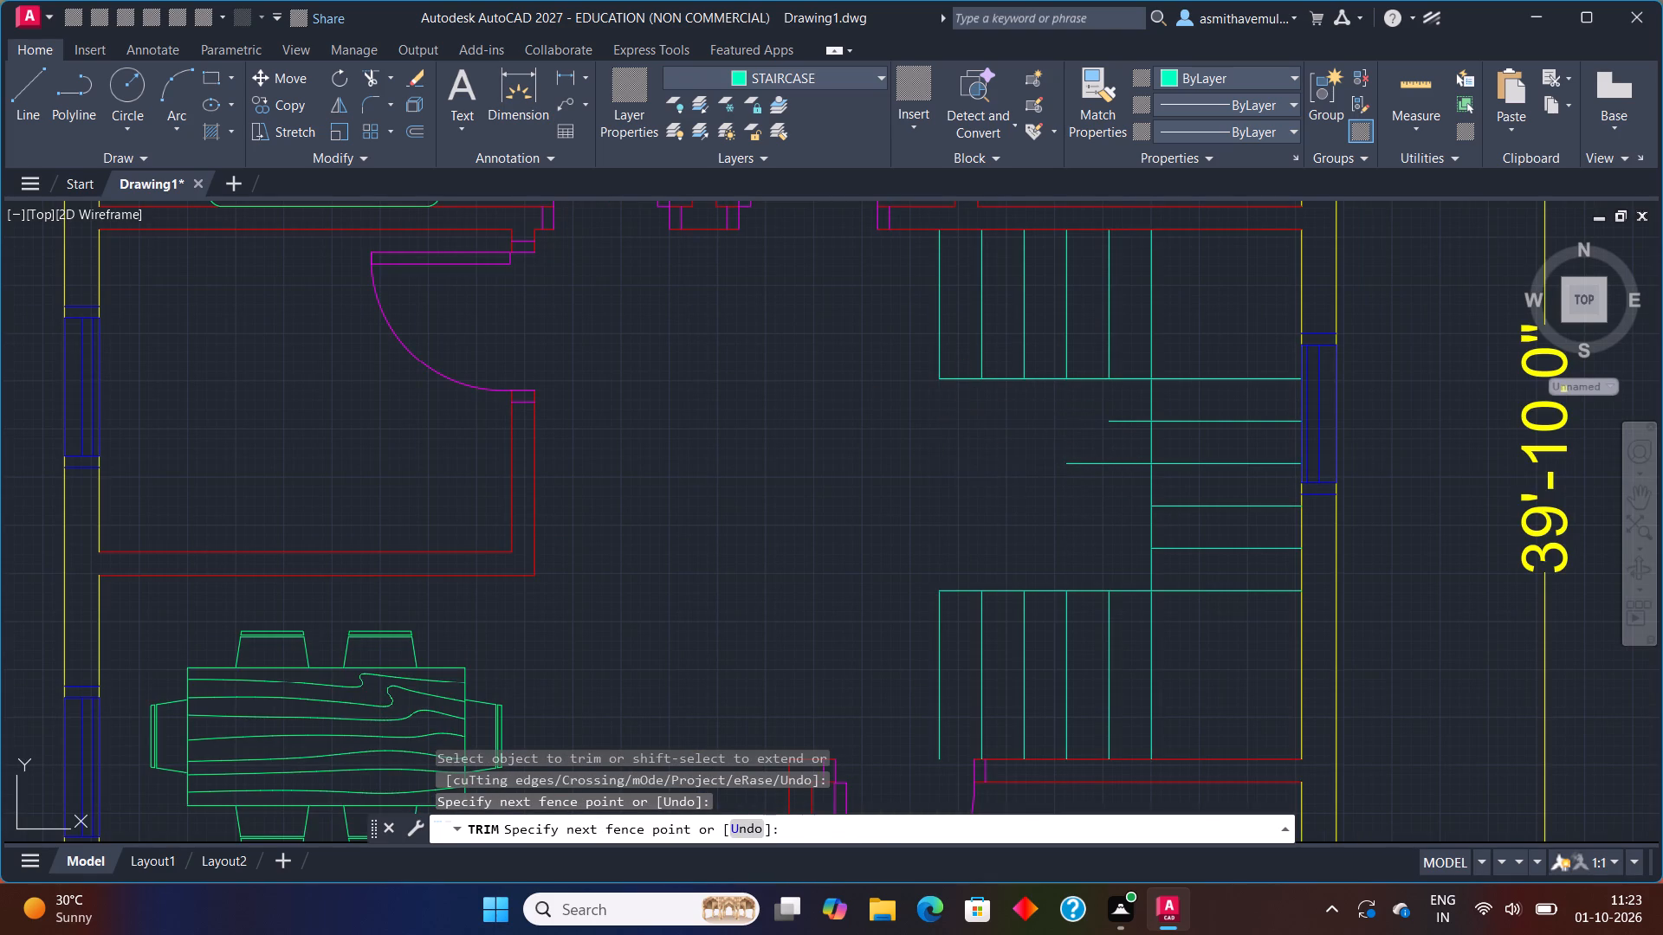
left_click_drag(1116, 409, 1115, 472)
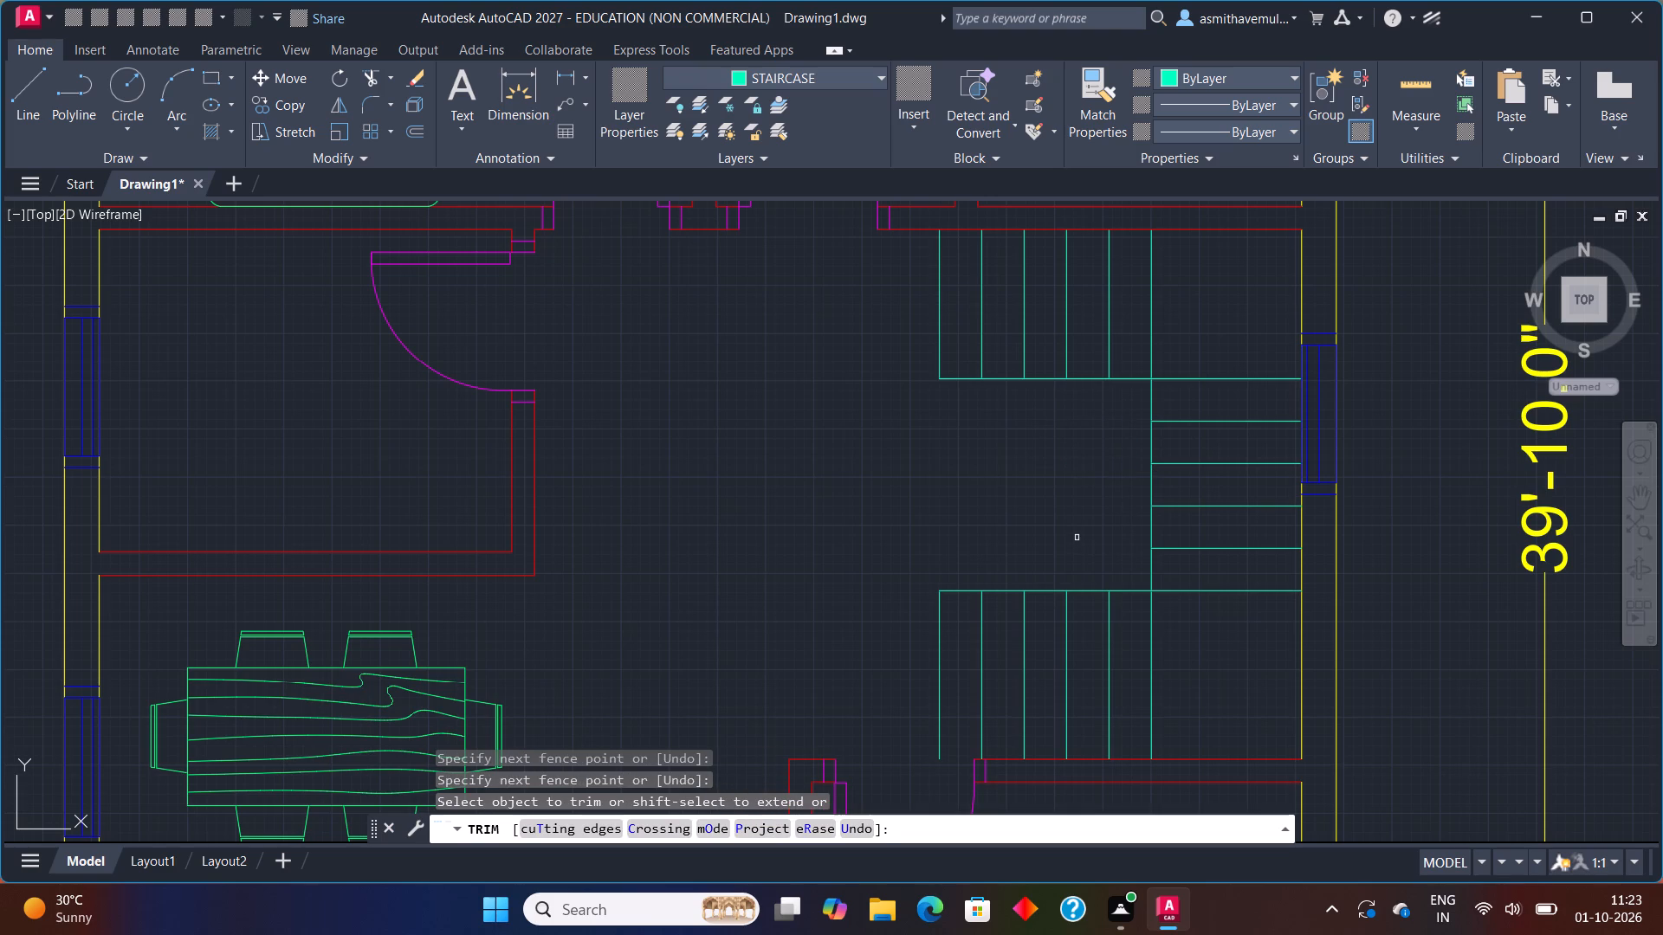
key("Escape")
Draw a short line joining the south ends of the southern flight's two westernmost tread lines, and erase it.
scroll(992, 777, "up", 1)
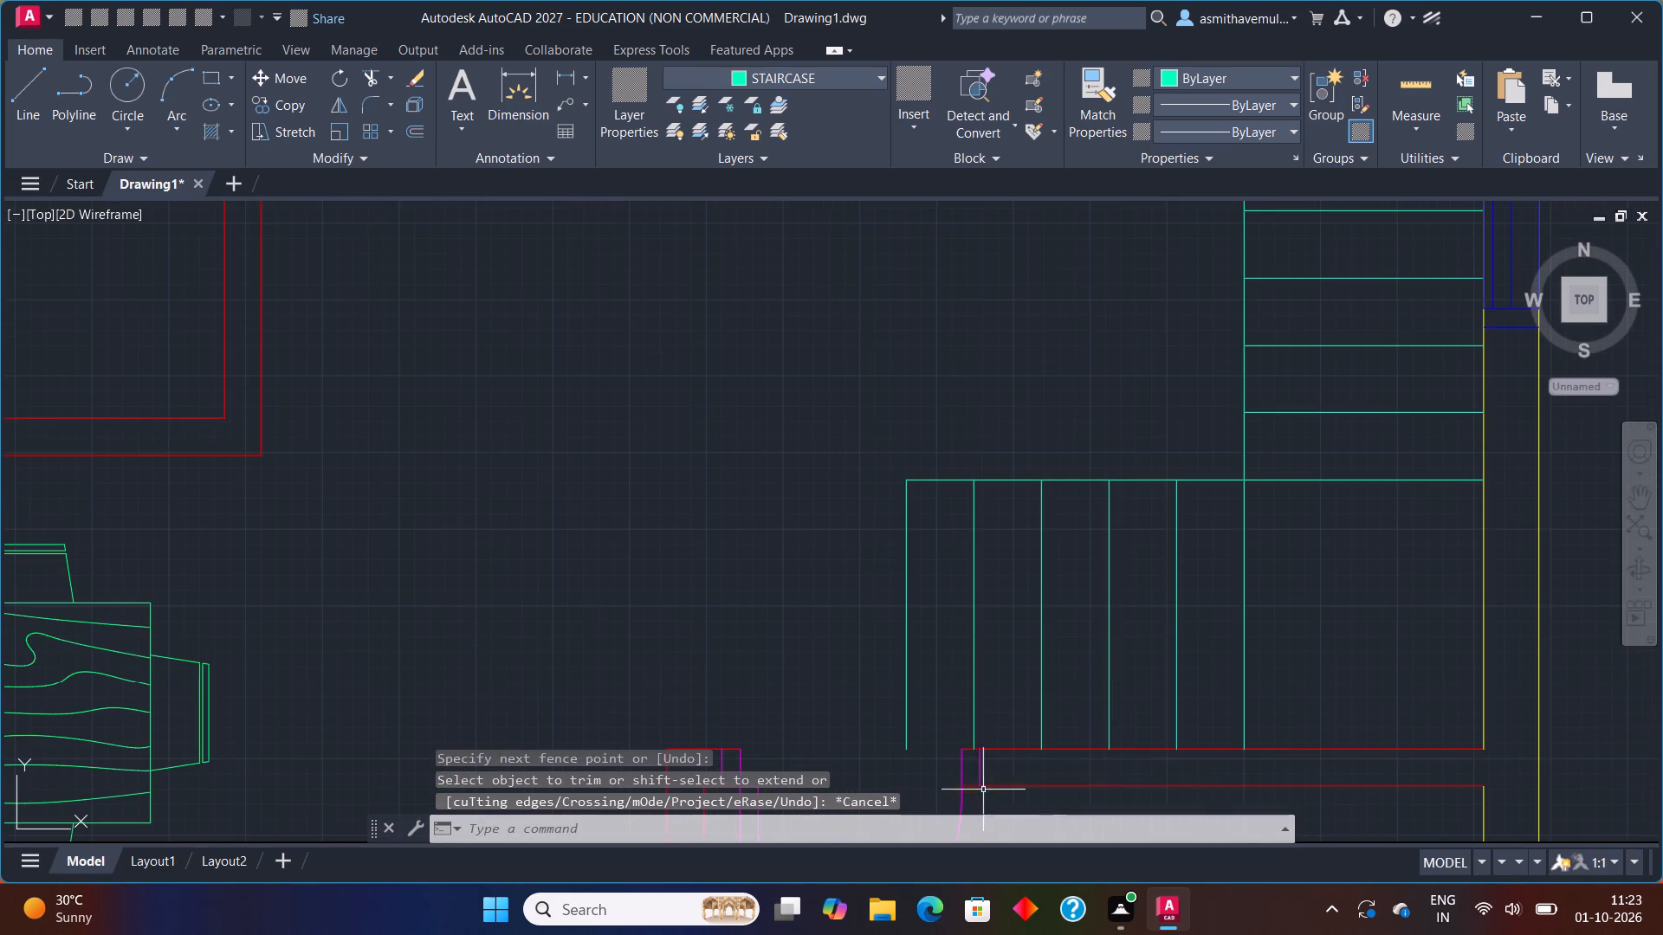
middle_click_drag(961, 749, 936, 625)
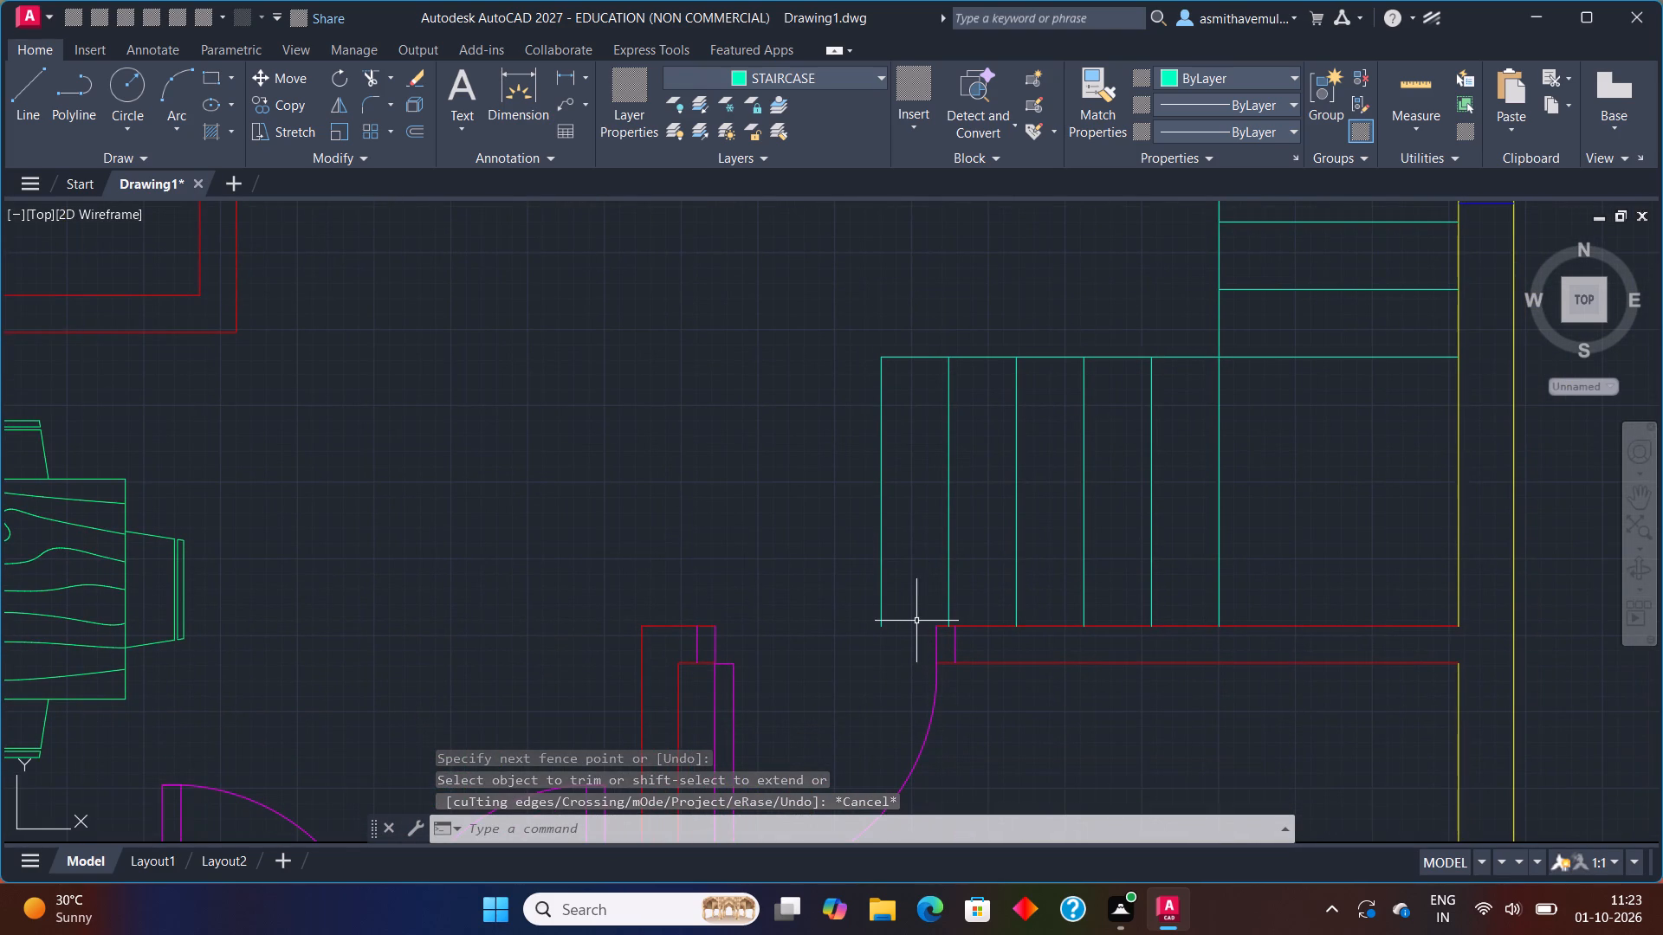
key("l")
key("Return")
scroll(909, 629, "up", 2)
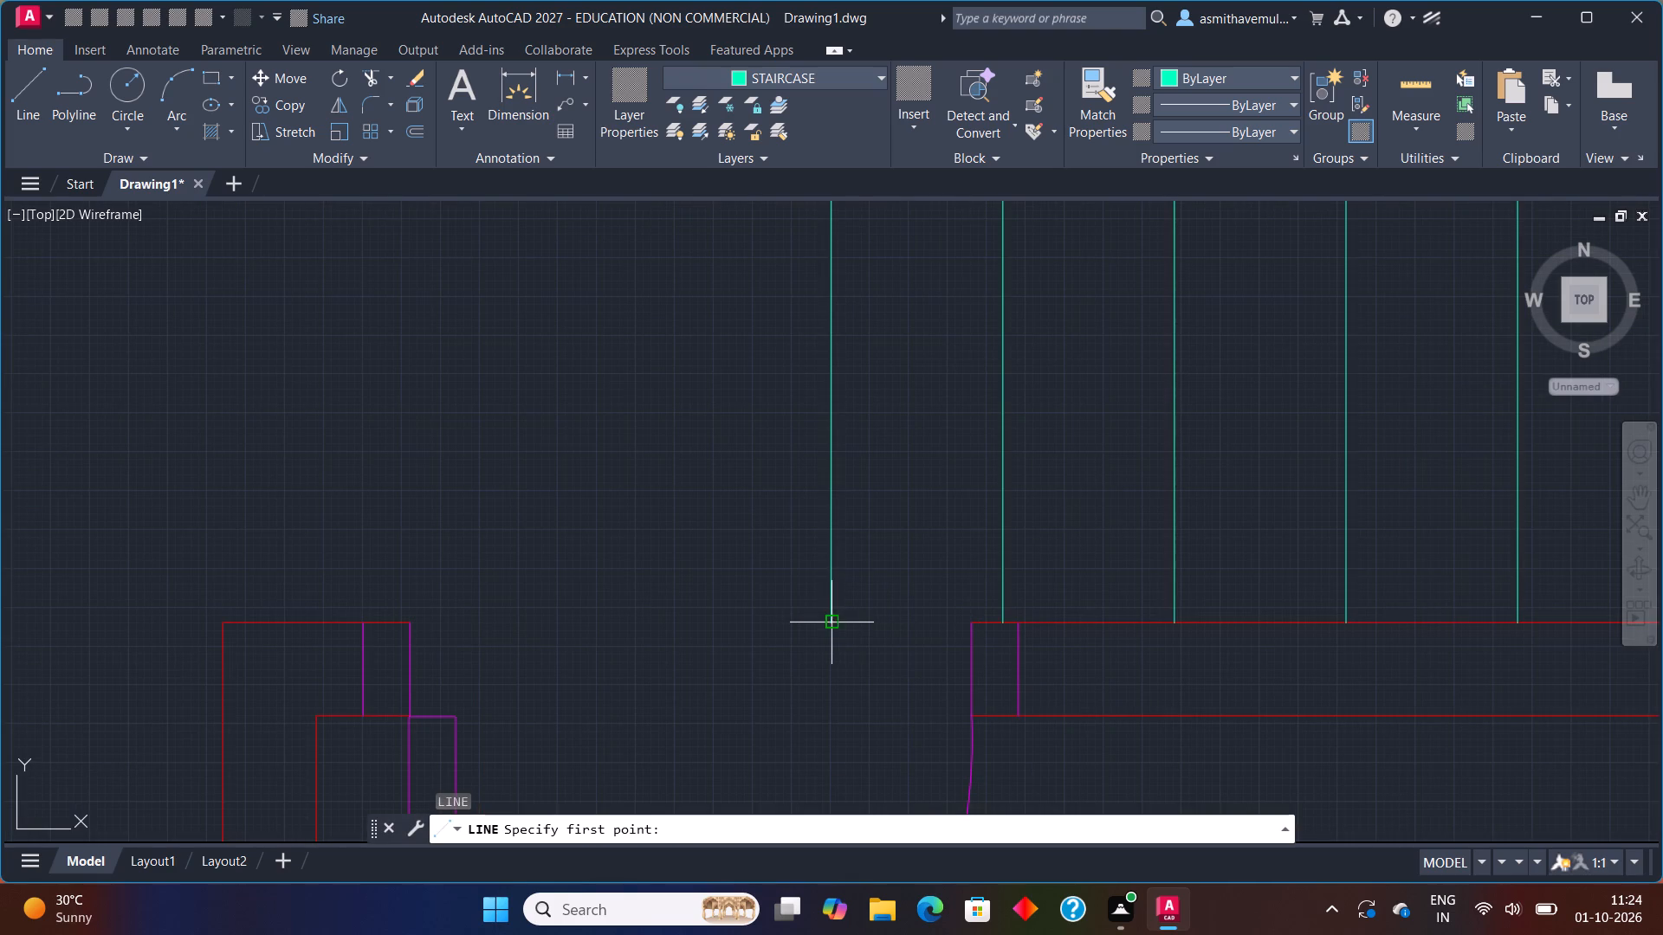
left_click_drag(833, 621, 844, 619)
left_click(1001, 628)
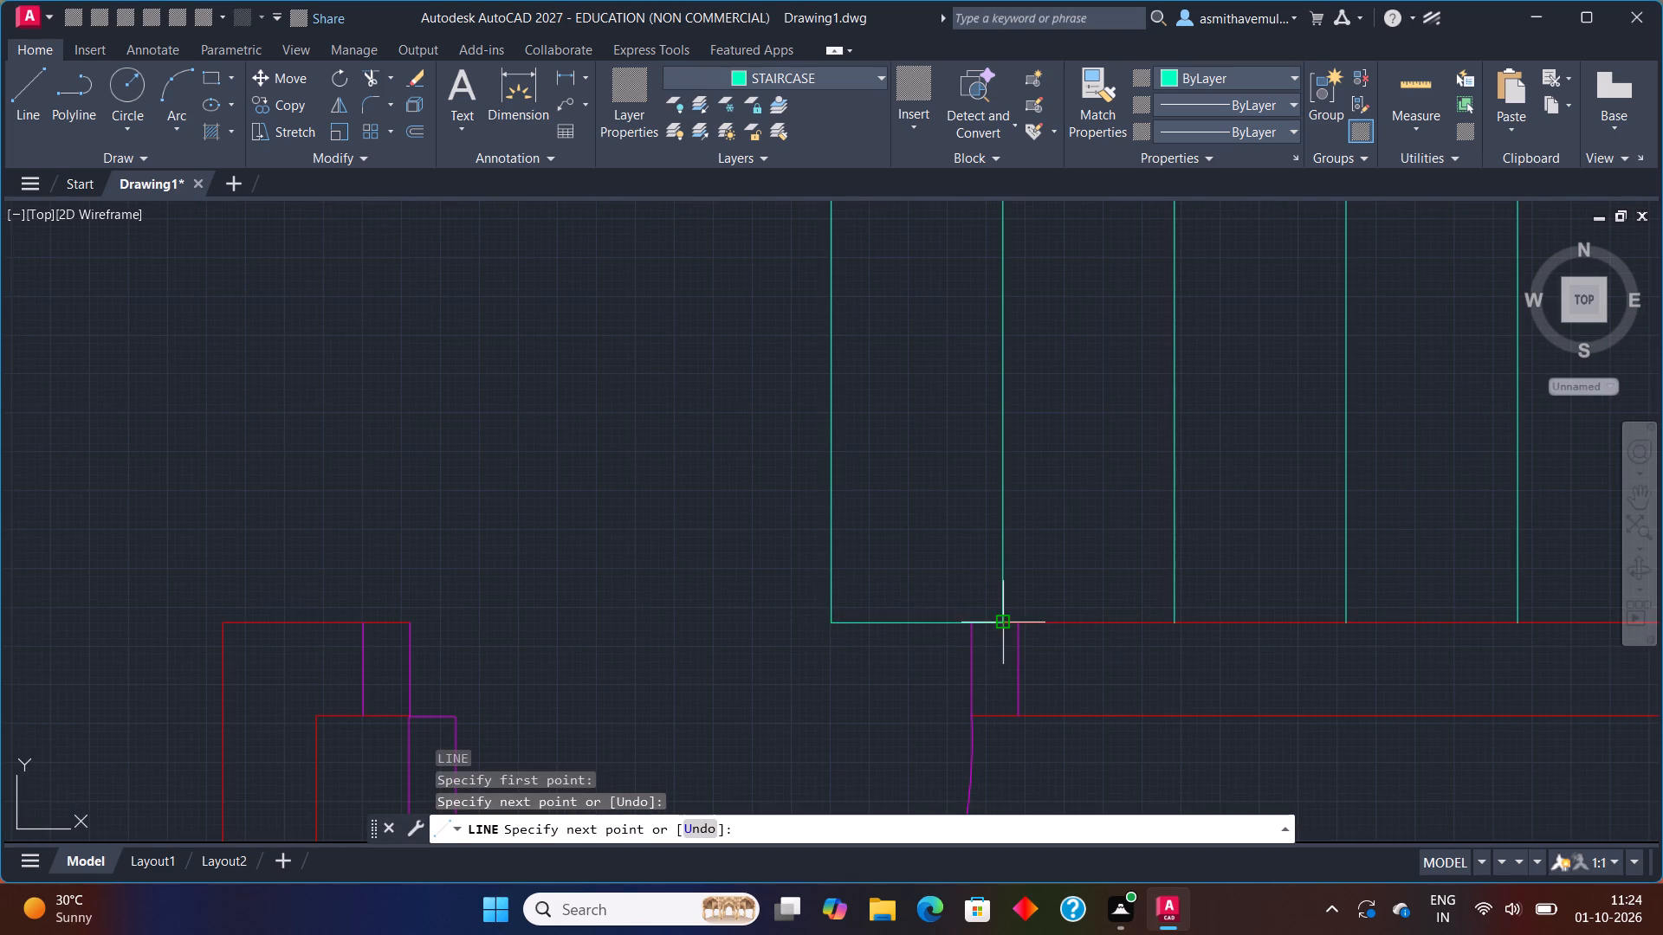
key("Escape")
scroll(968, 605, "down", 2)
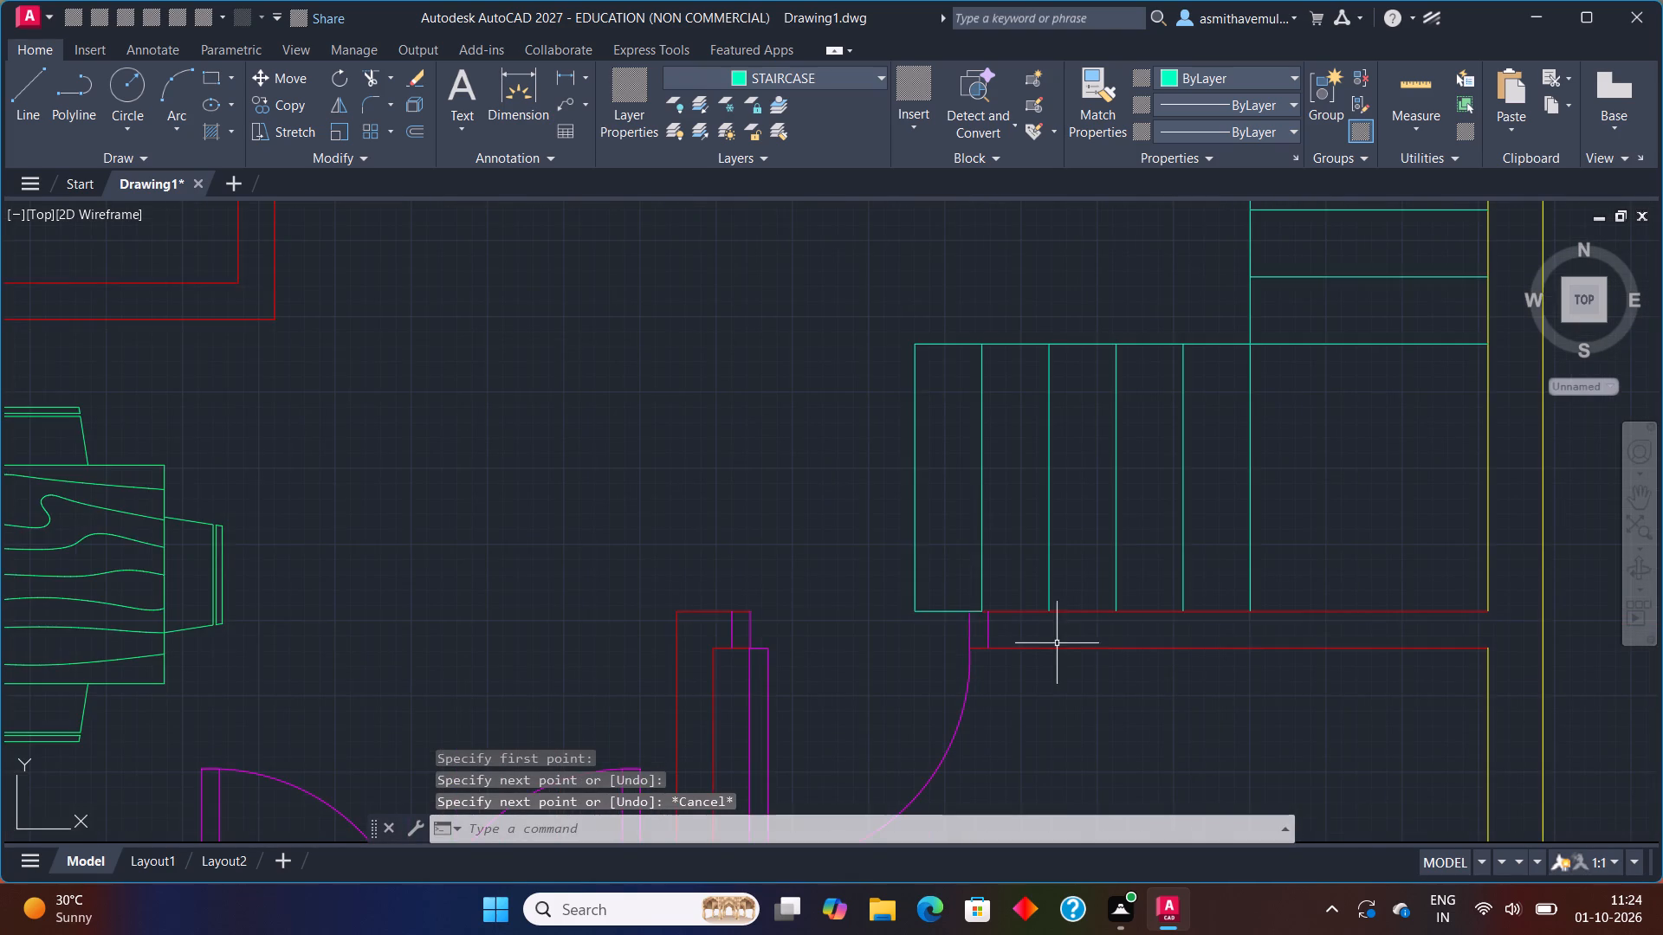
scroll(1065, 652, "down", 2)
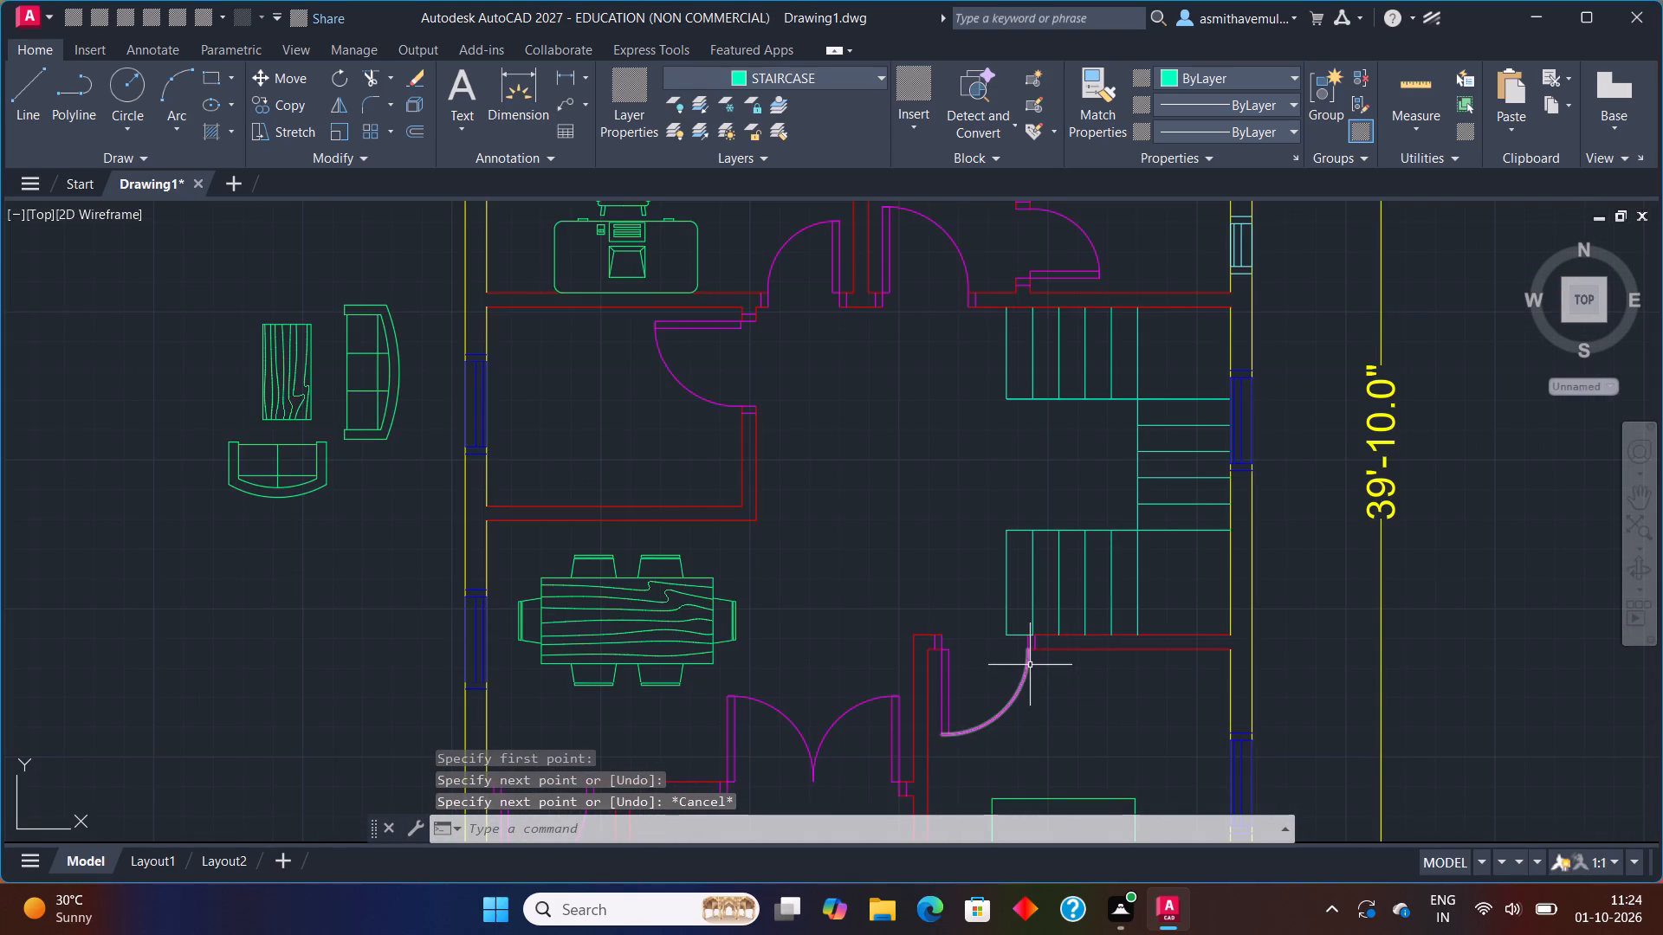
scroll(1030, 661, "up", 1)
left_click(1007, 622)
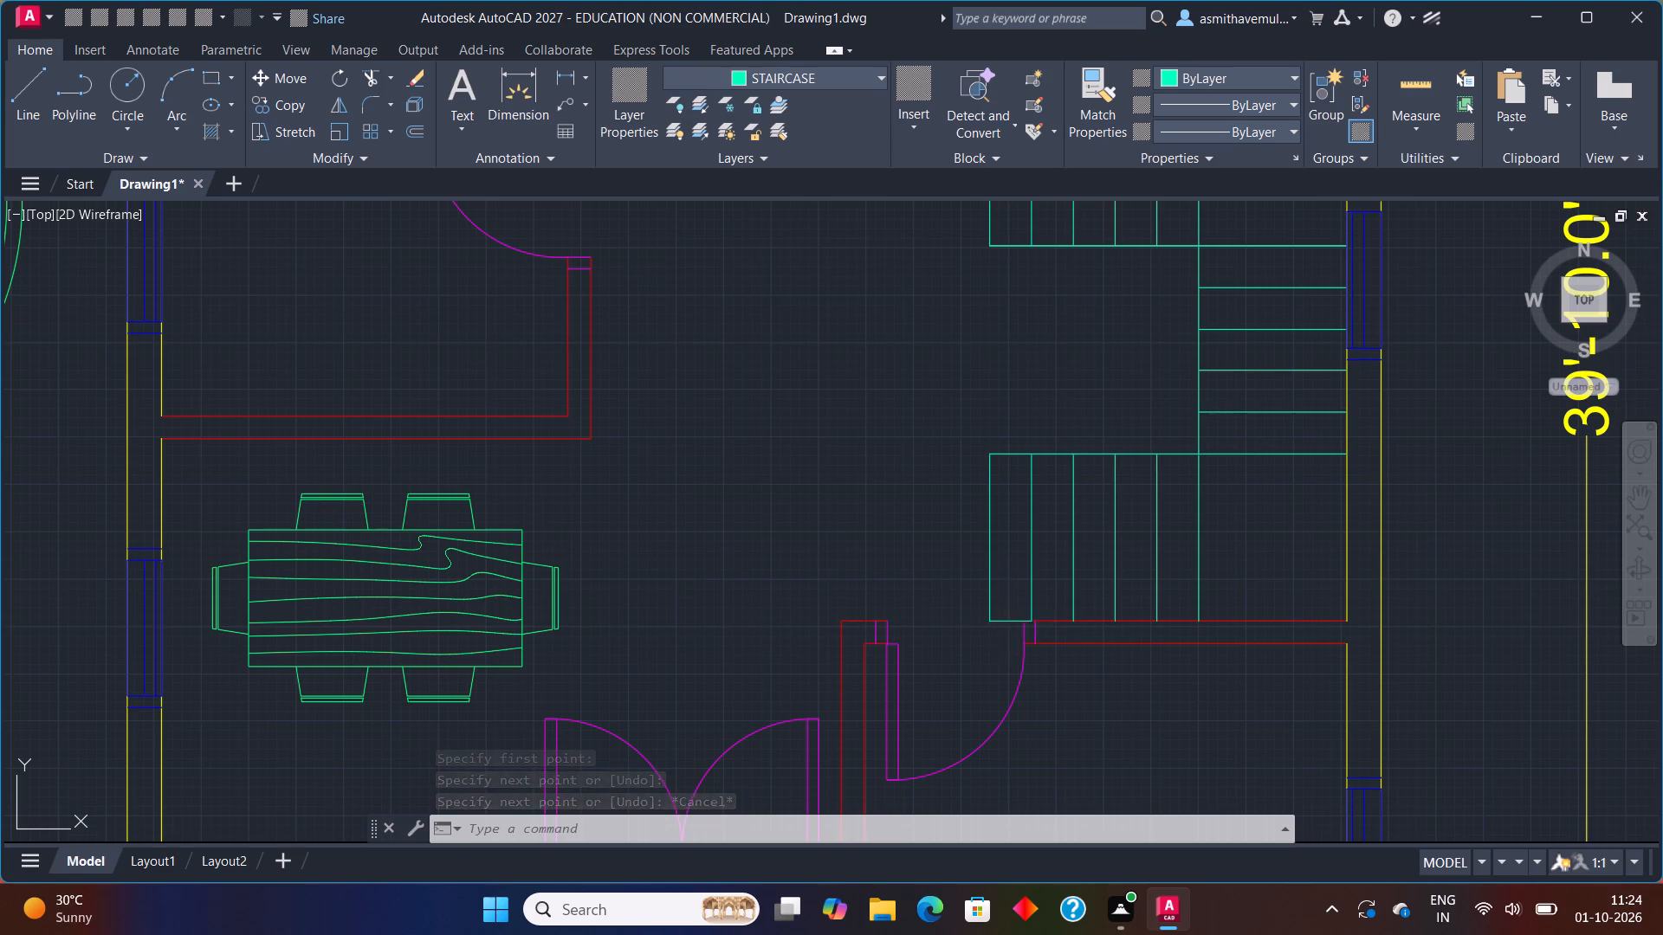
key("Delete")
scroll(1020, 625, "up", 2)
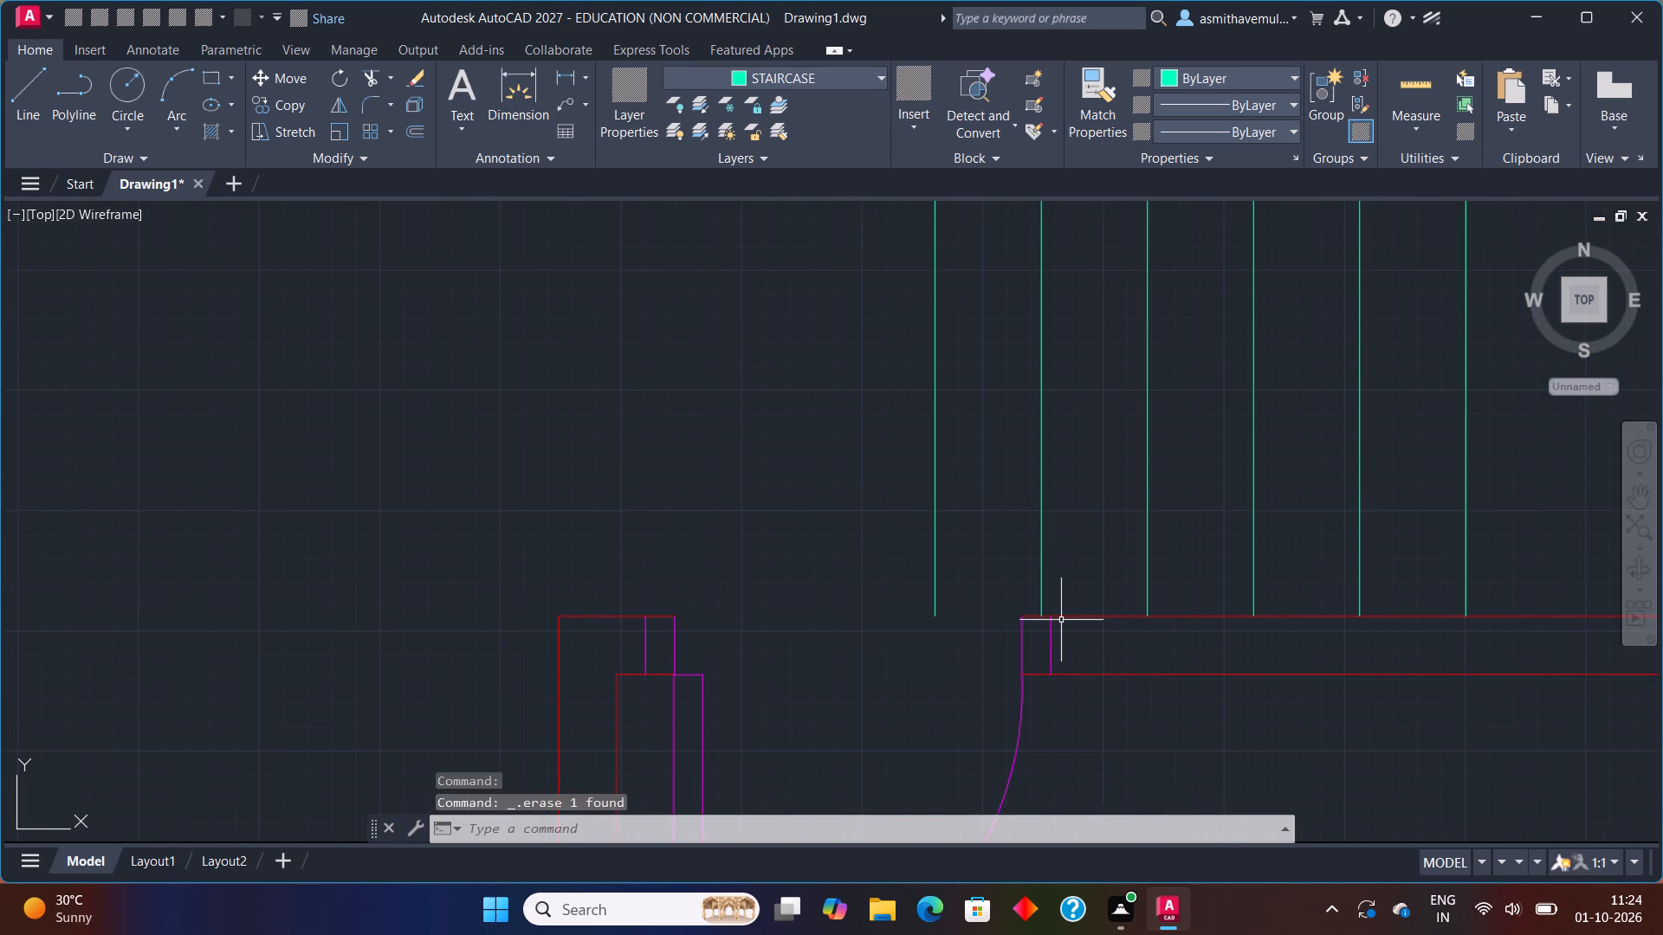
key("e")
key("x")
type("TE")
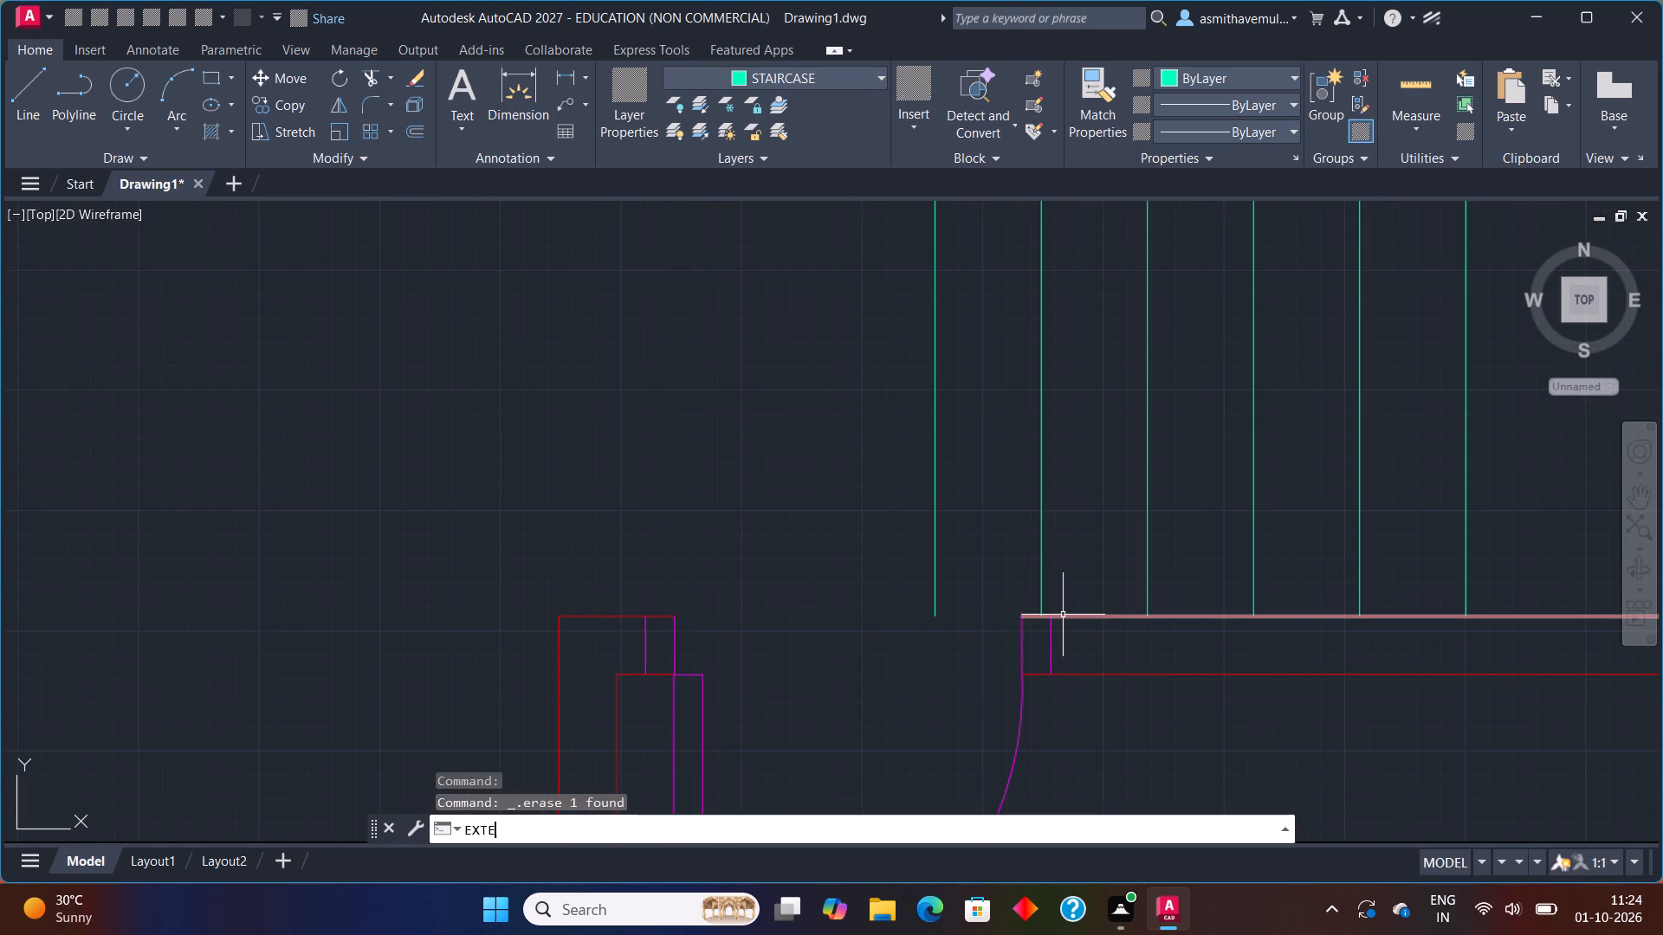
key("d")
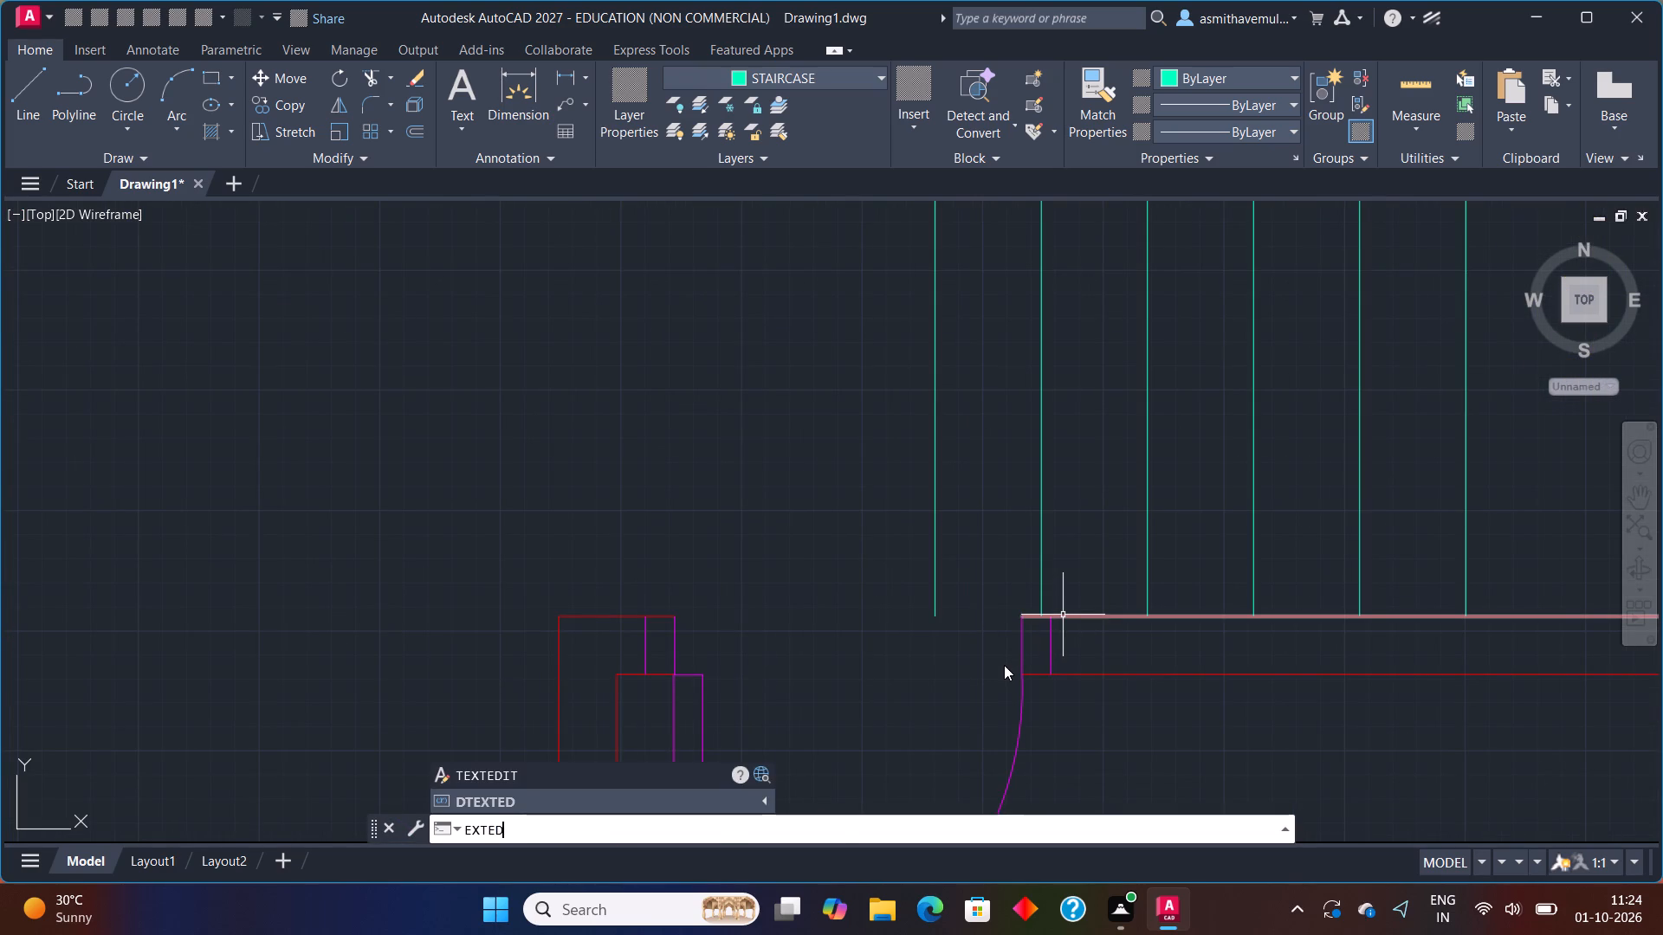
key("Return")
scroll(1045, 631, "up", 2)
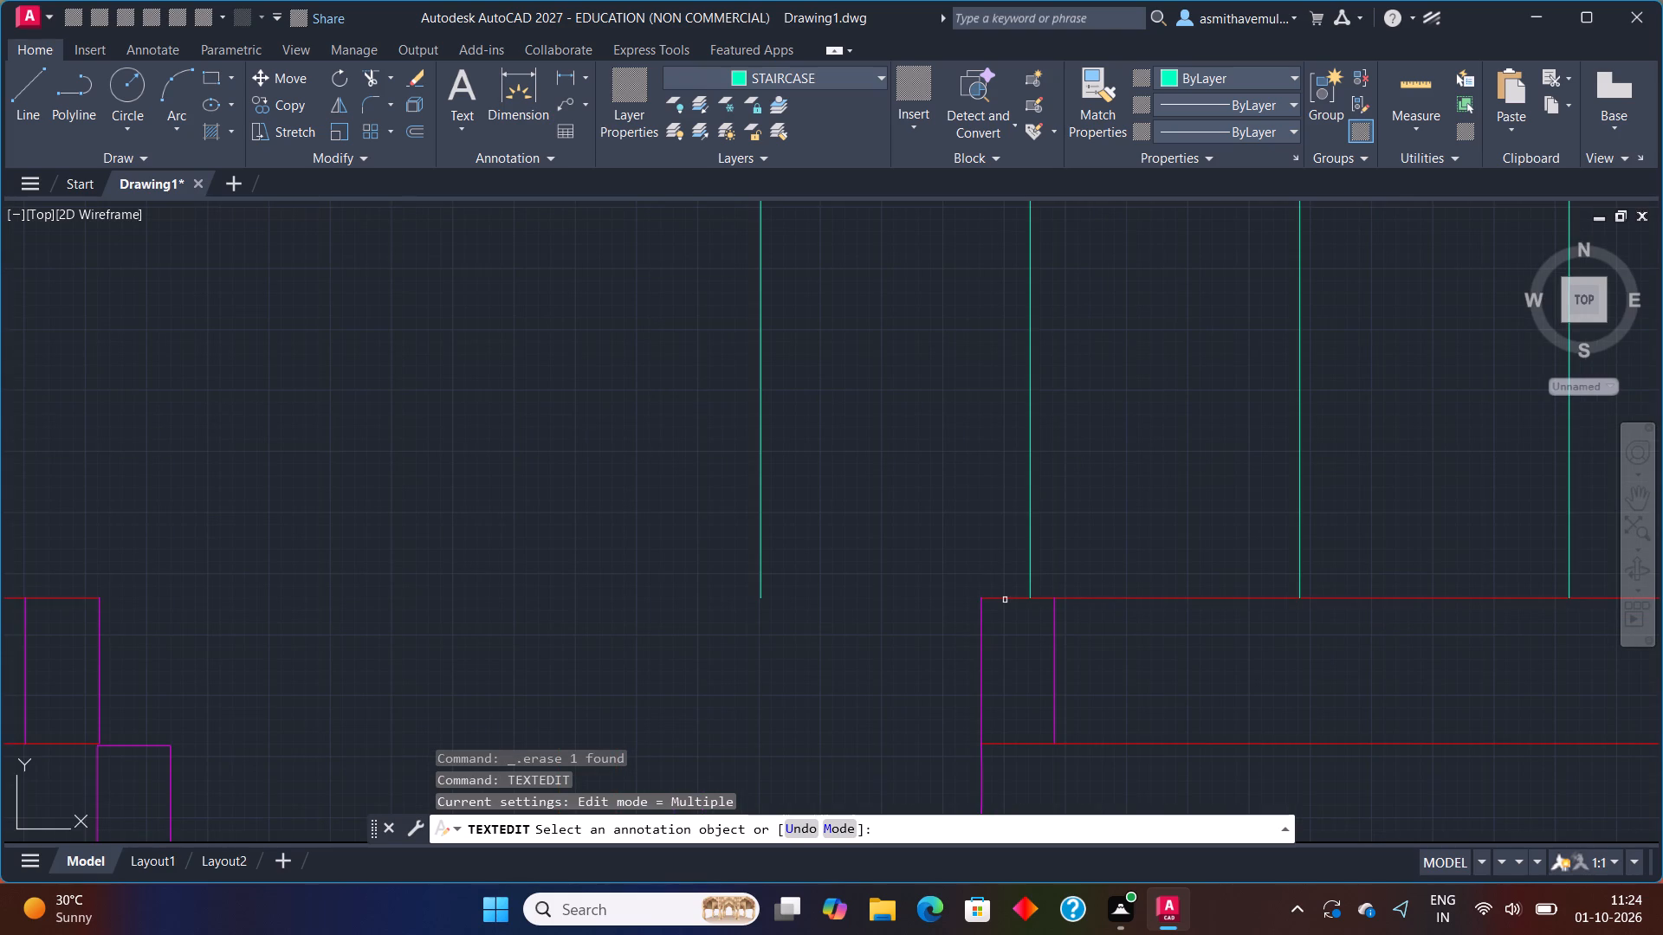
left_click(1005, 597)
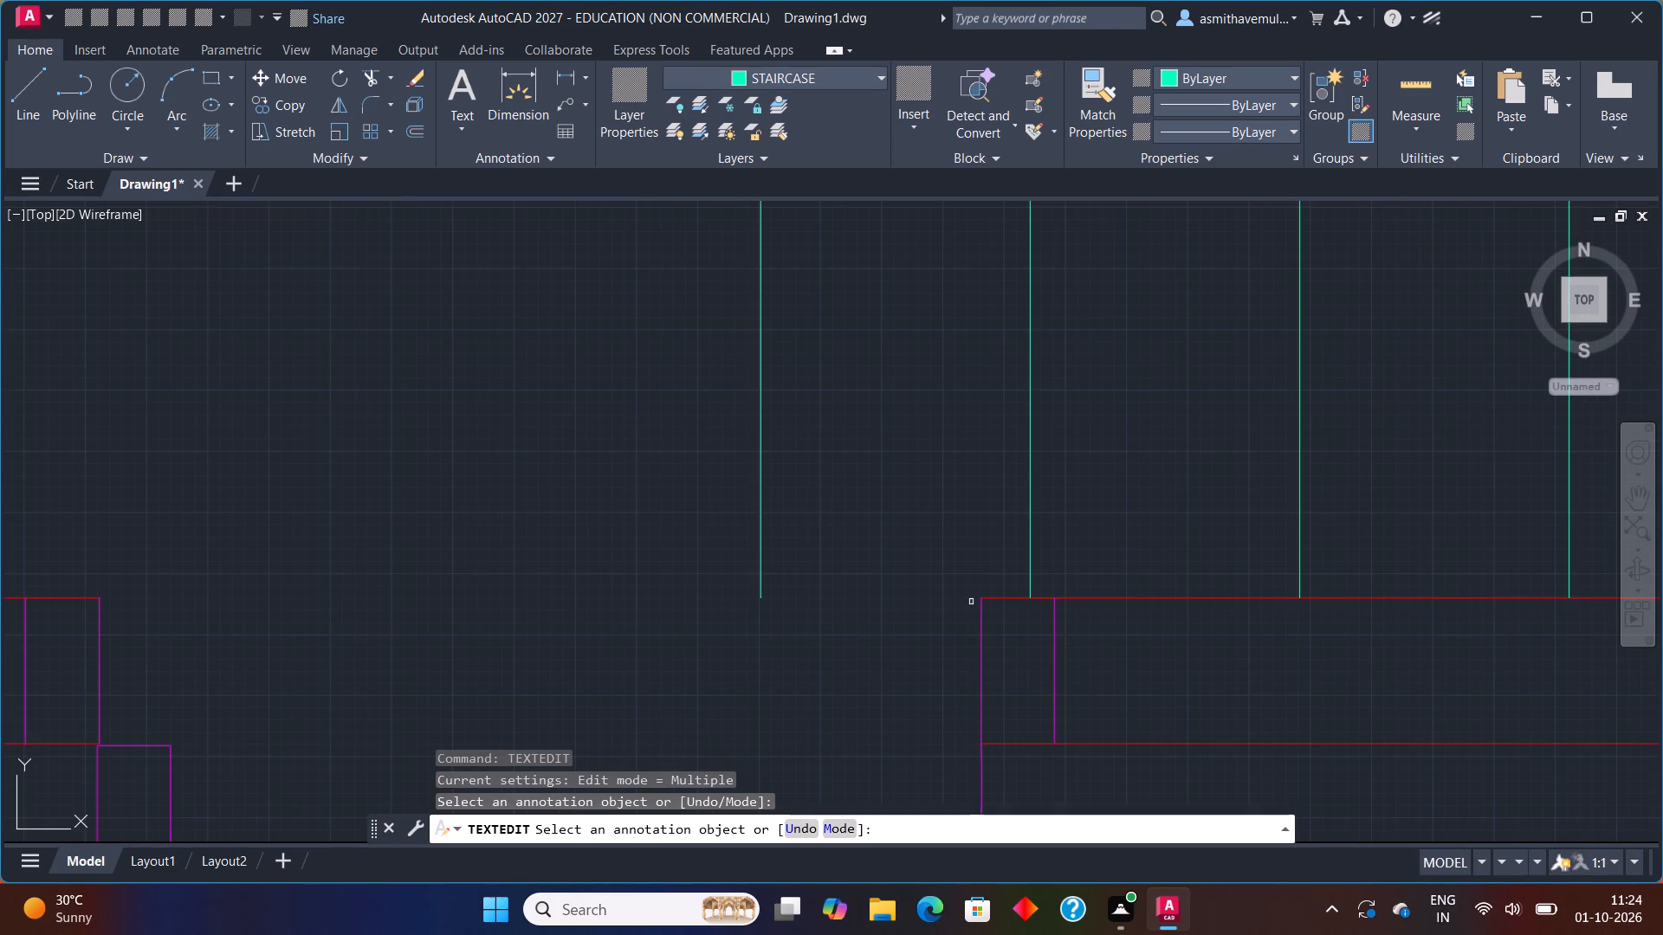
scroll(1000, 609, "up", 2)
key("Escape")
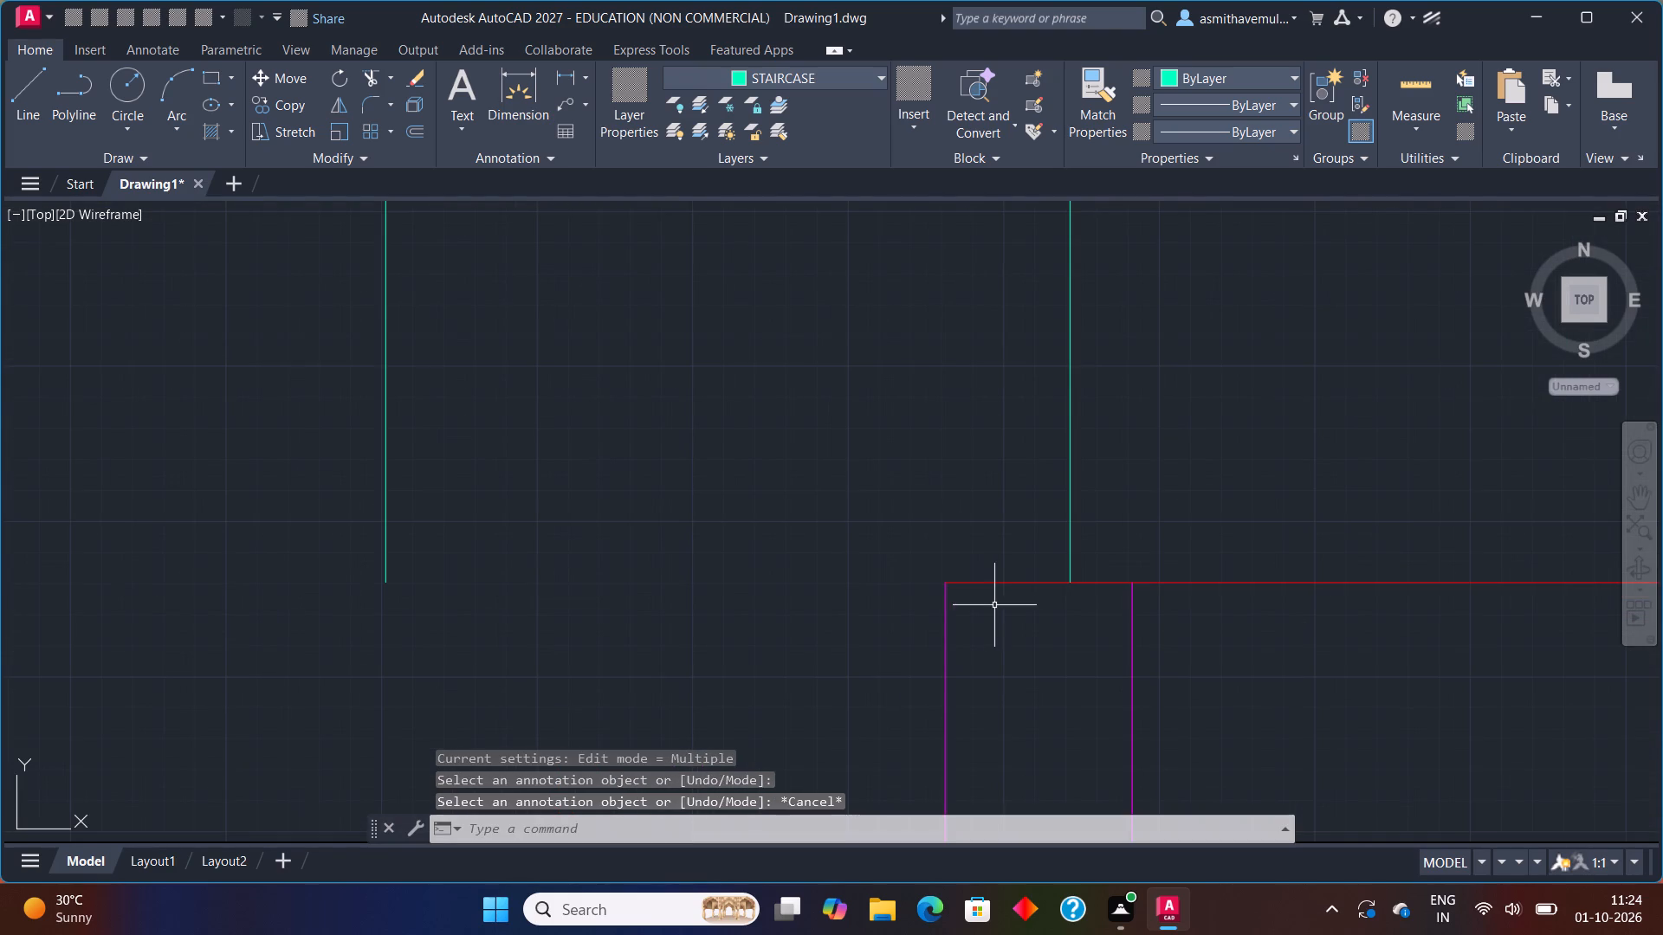
Erase the westernmost vertical tread line of the staircase's southern flight.
scroll(854, 590, "down", 6)
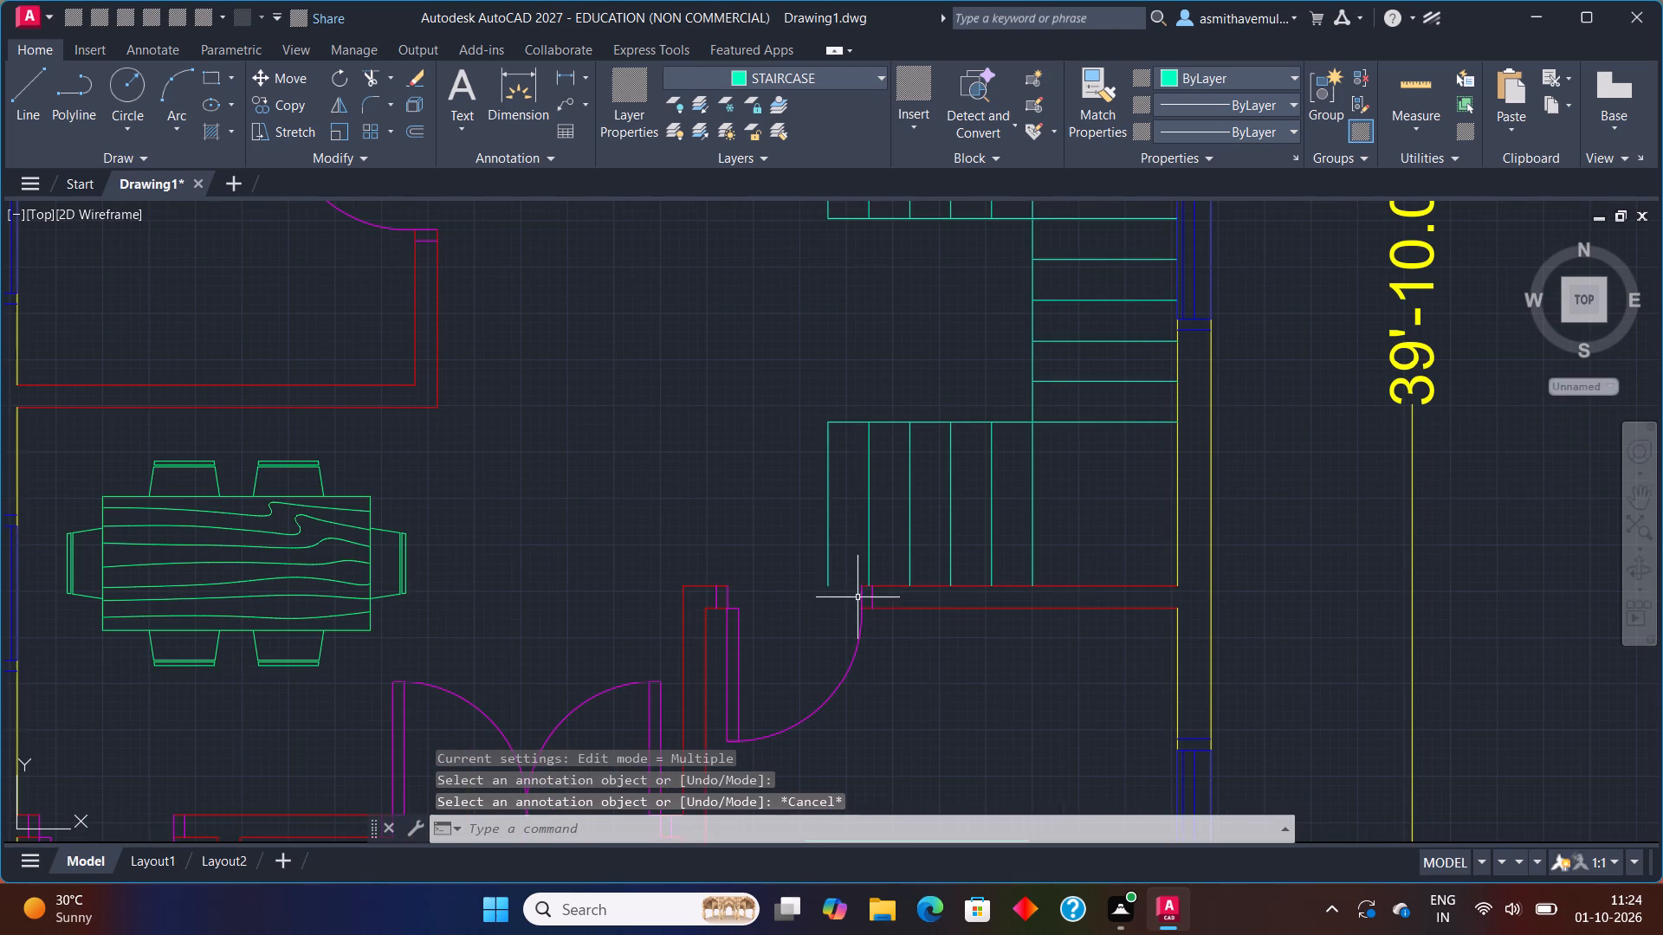
left_click(826, 530)
key("Delete")
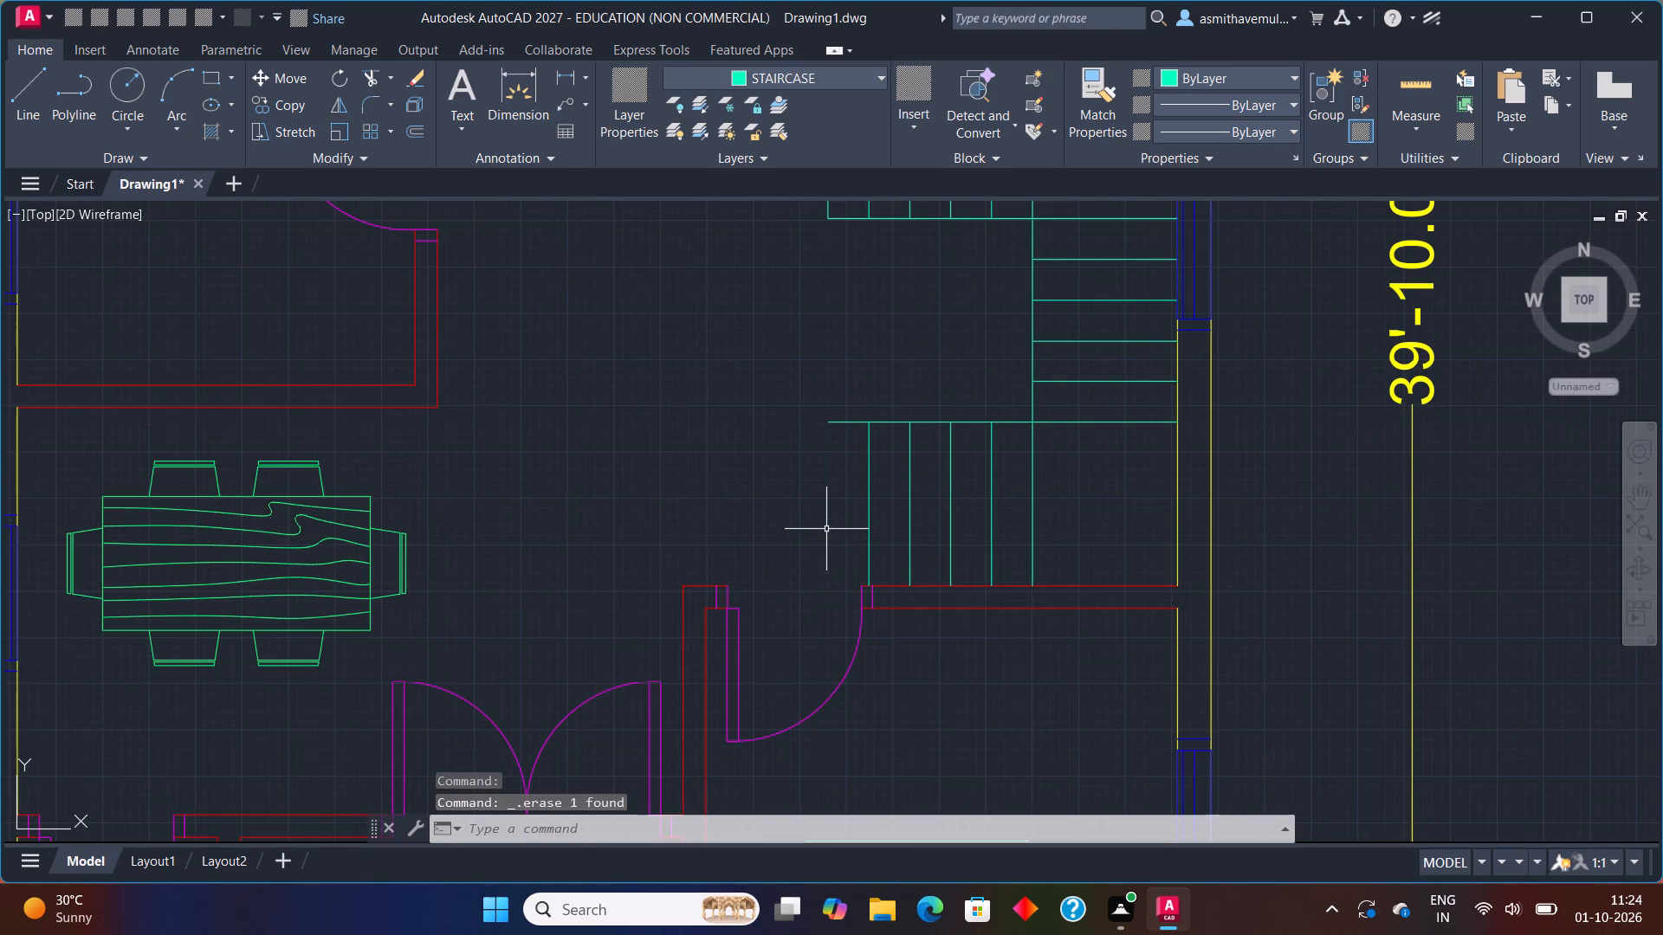
Trim the horizontal line stub projecting west of the southern flight's remaining tread lines.
type("TRIM")
key("Return")
left_click_drag(833, 480, 845, 383)
key("Escape")
scroll(847, 378, "down", 2)
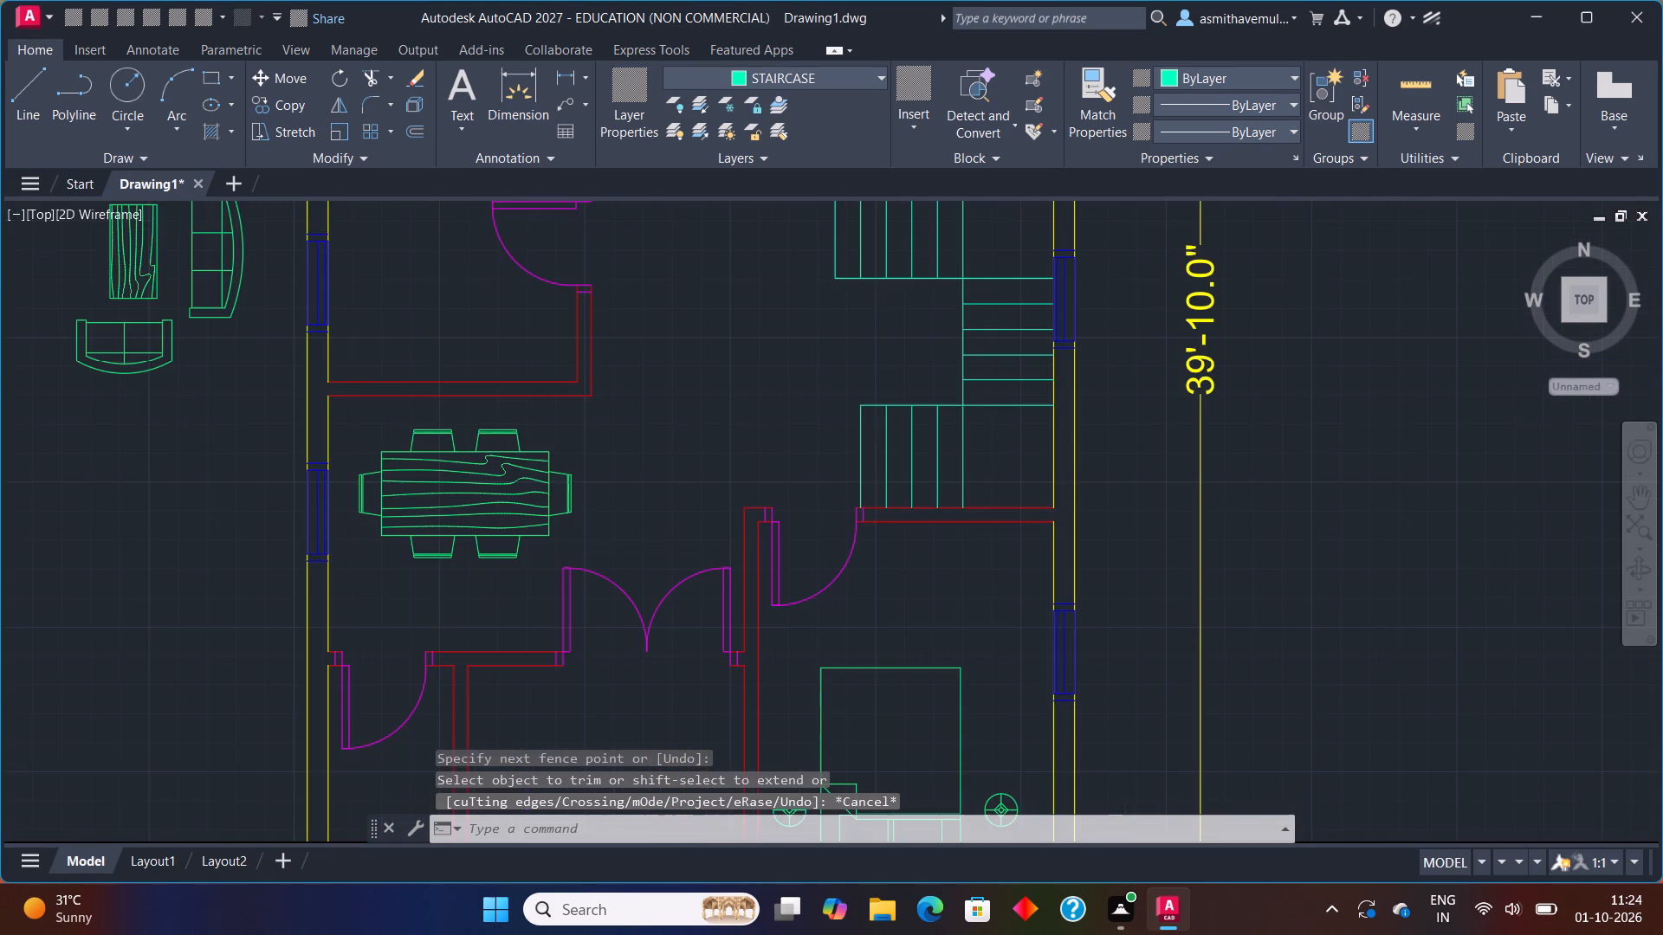
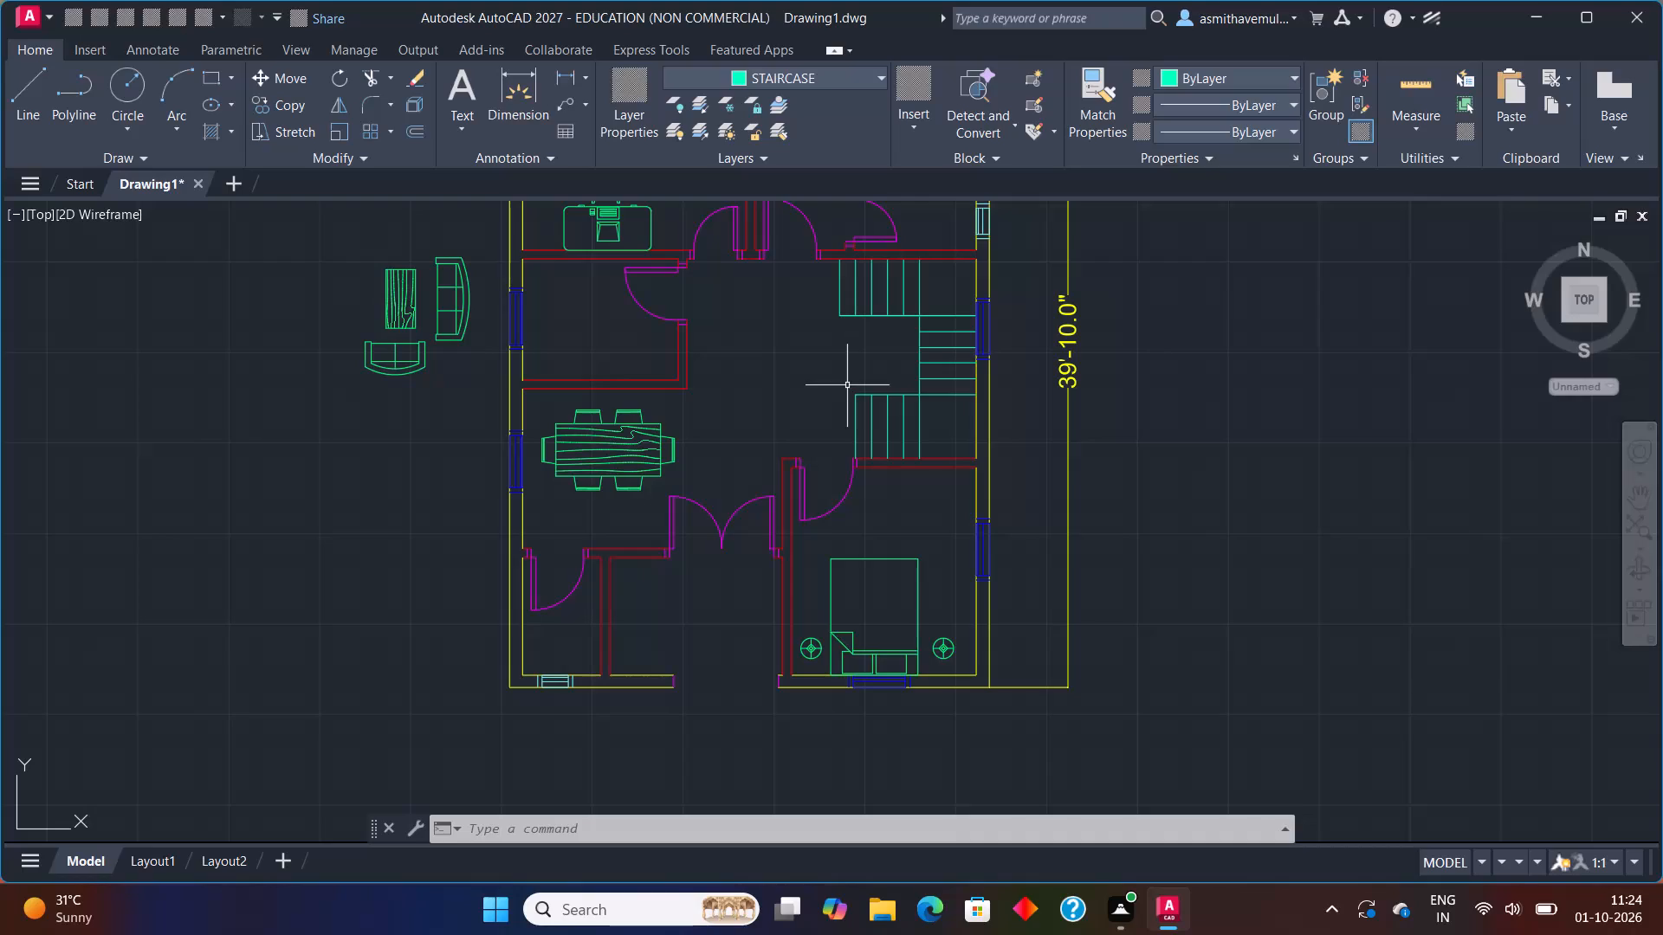
Erase the westernmost vertical tread line of the staircase's southern flight.
scroll(857, 401, "up", 2)
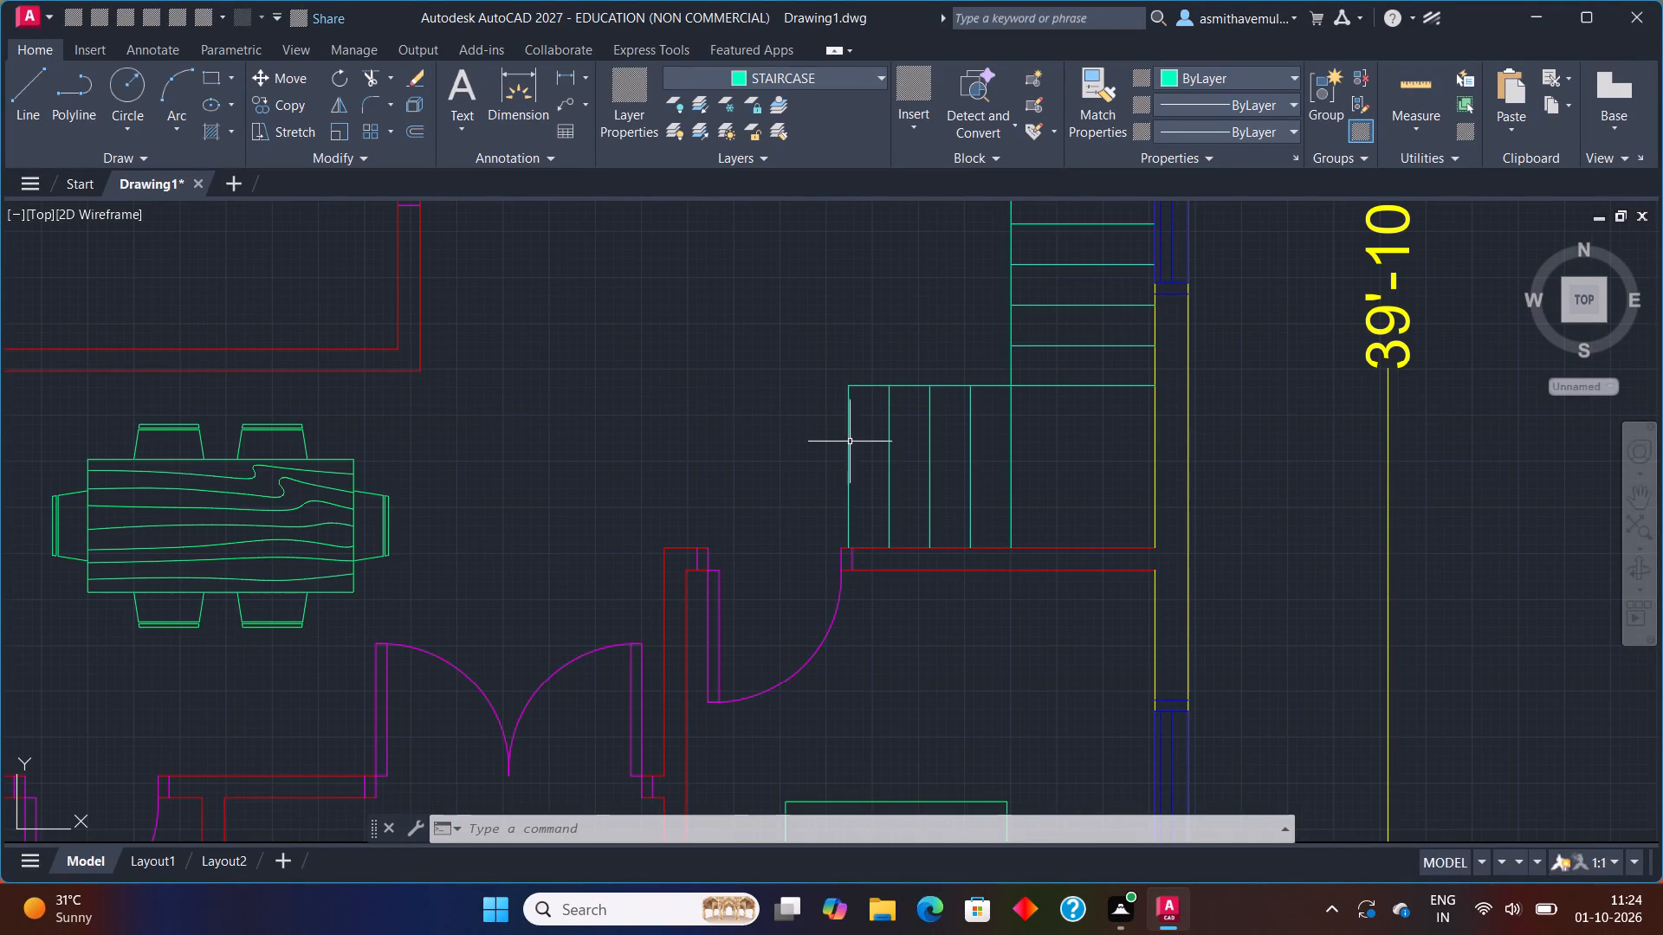
left_click(848, 445)
key("Delete")
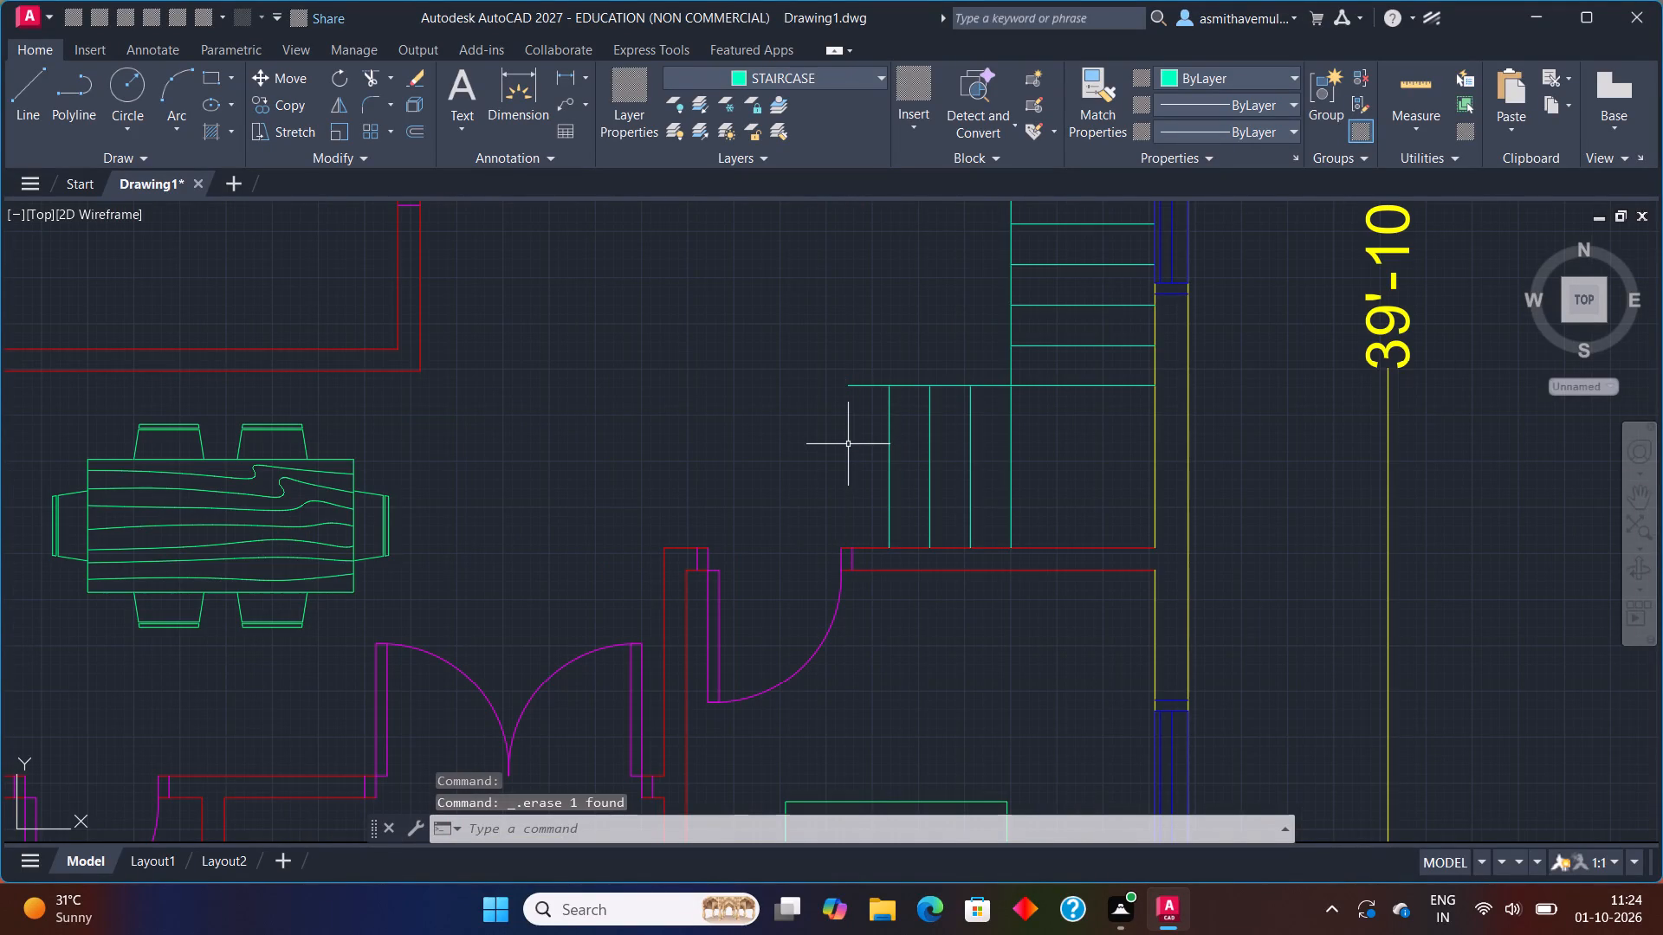
Trim the horizontal line stub projecting west of the southern flight's remaining tread lines.
type("TRIM")
key("Return")
left_click_drag(854, 431, 858, 412)
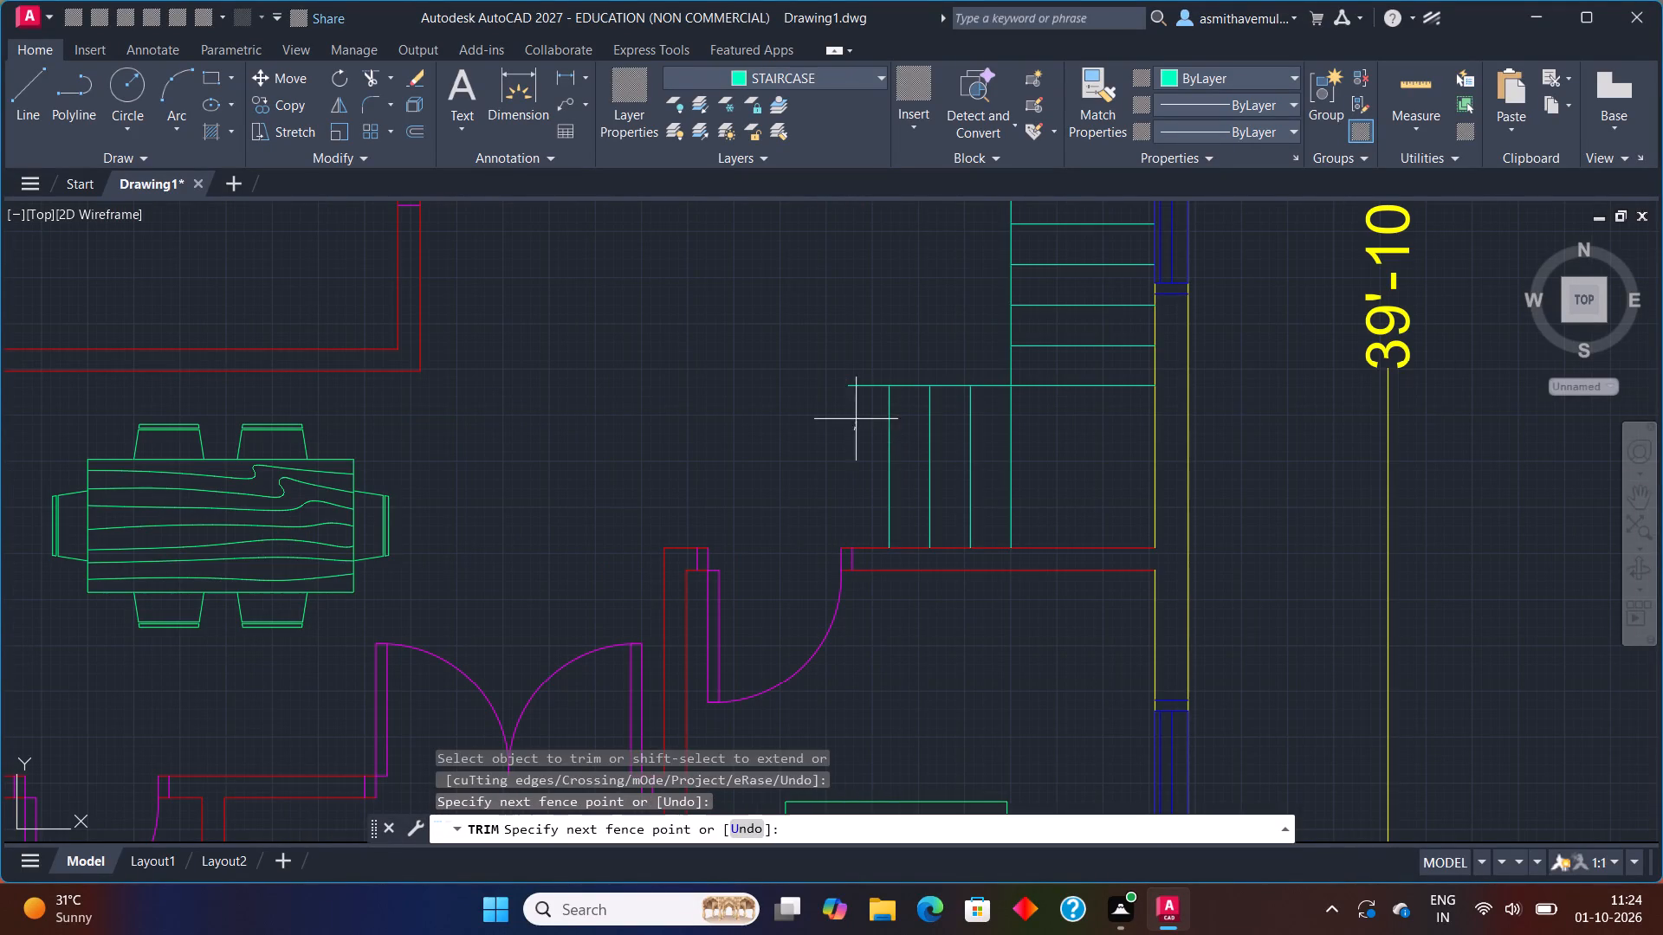
left_click_drag(858, 412, 868, 365)
key("Escape")
Examine the northern, middle and southern staircase flights and how they sit within the floor plan.
scroll(868, 348, "down", 1)
middle_click_drag(868, 347, 868, 358)
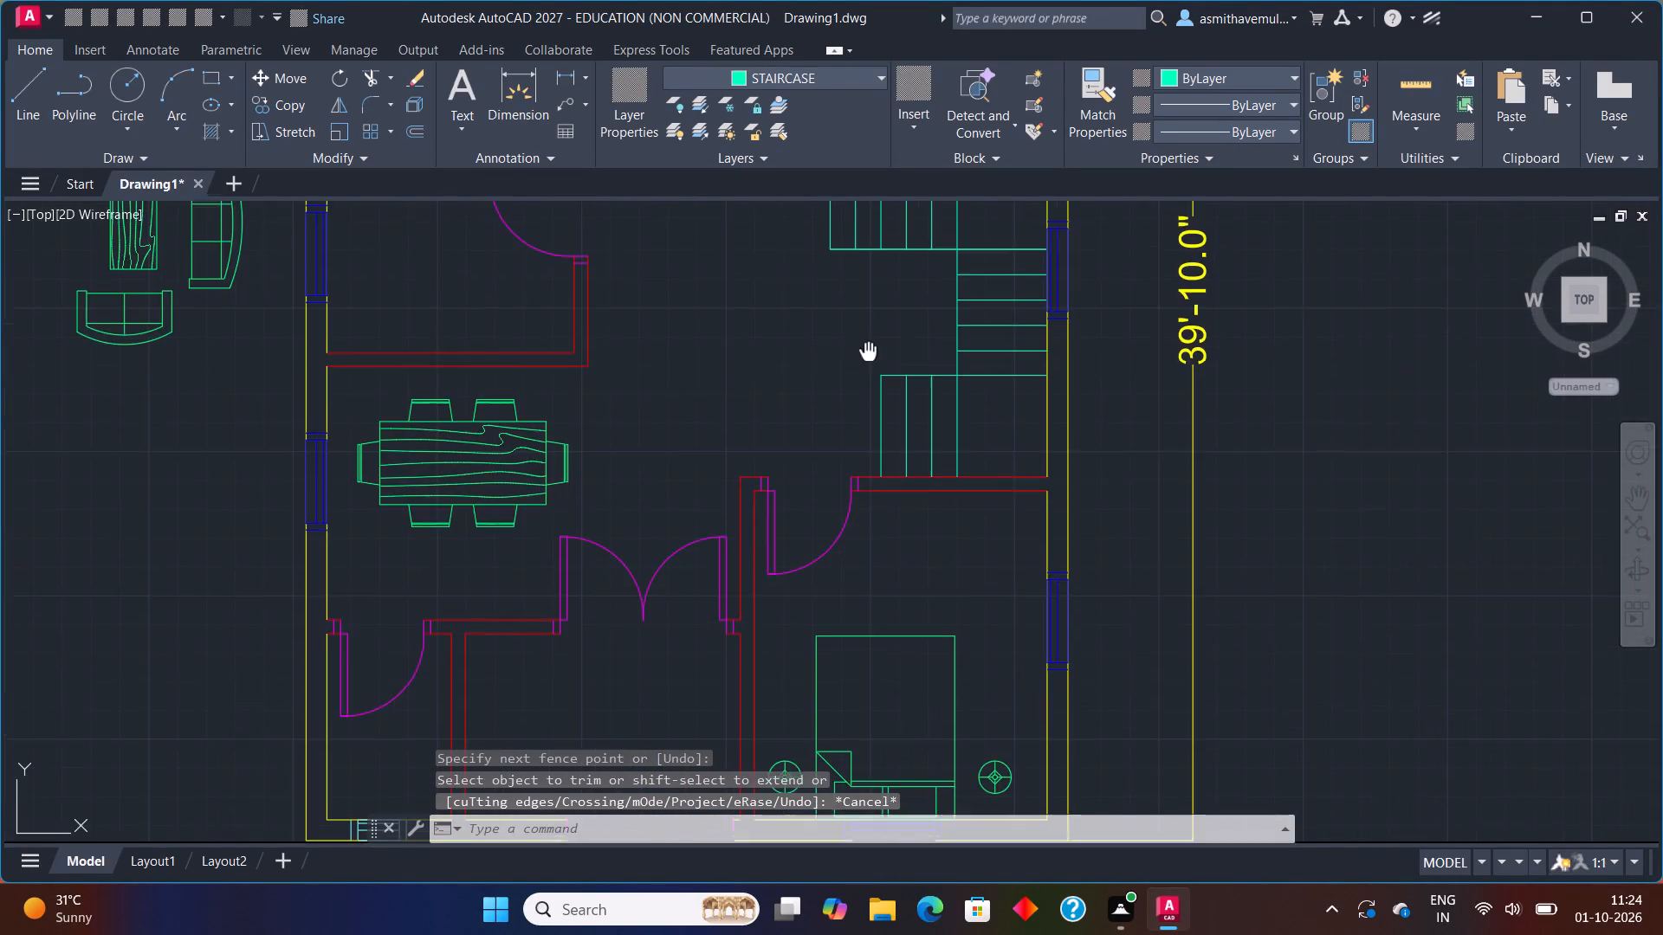
middle_click_drag(868, 358, 847, 524)
scroll(836, 385, "up", 3)
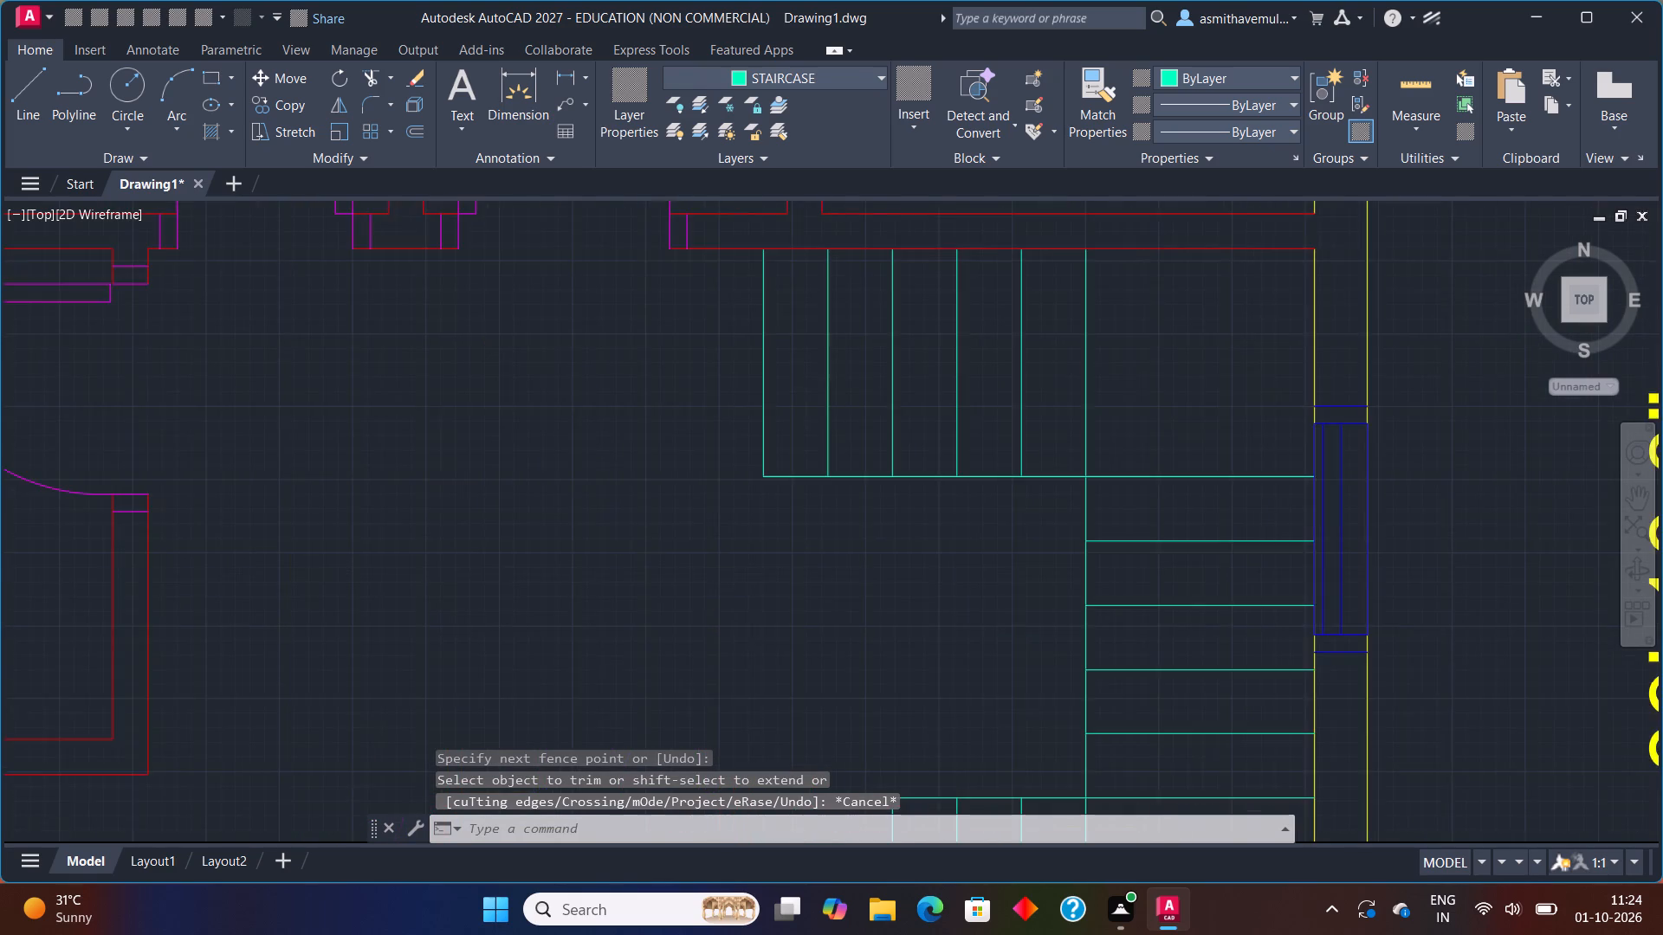
scroll(836, 384, "down", 2)
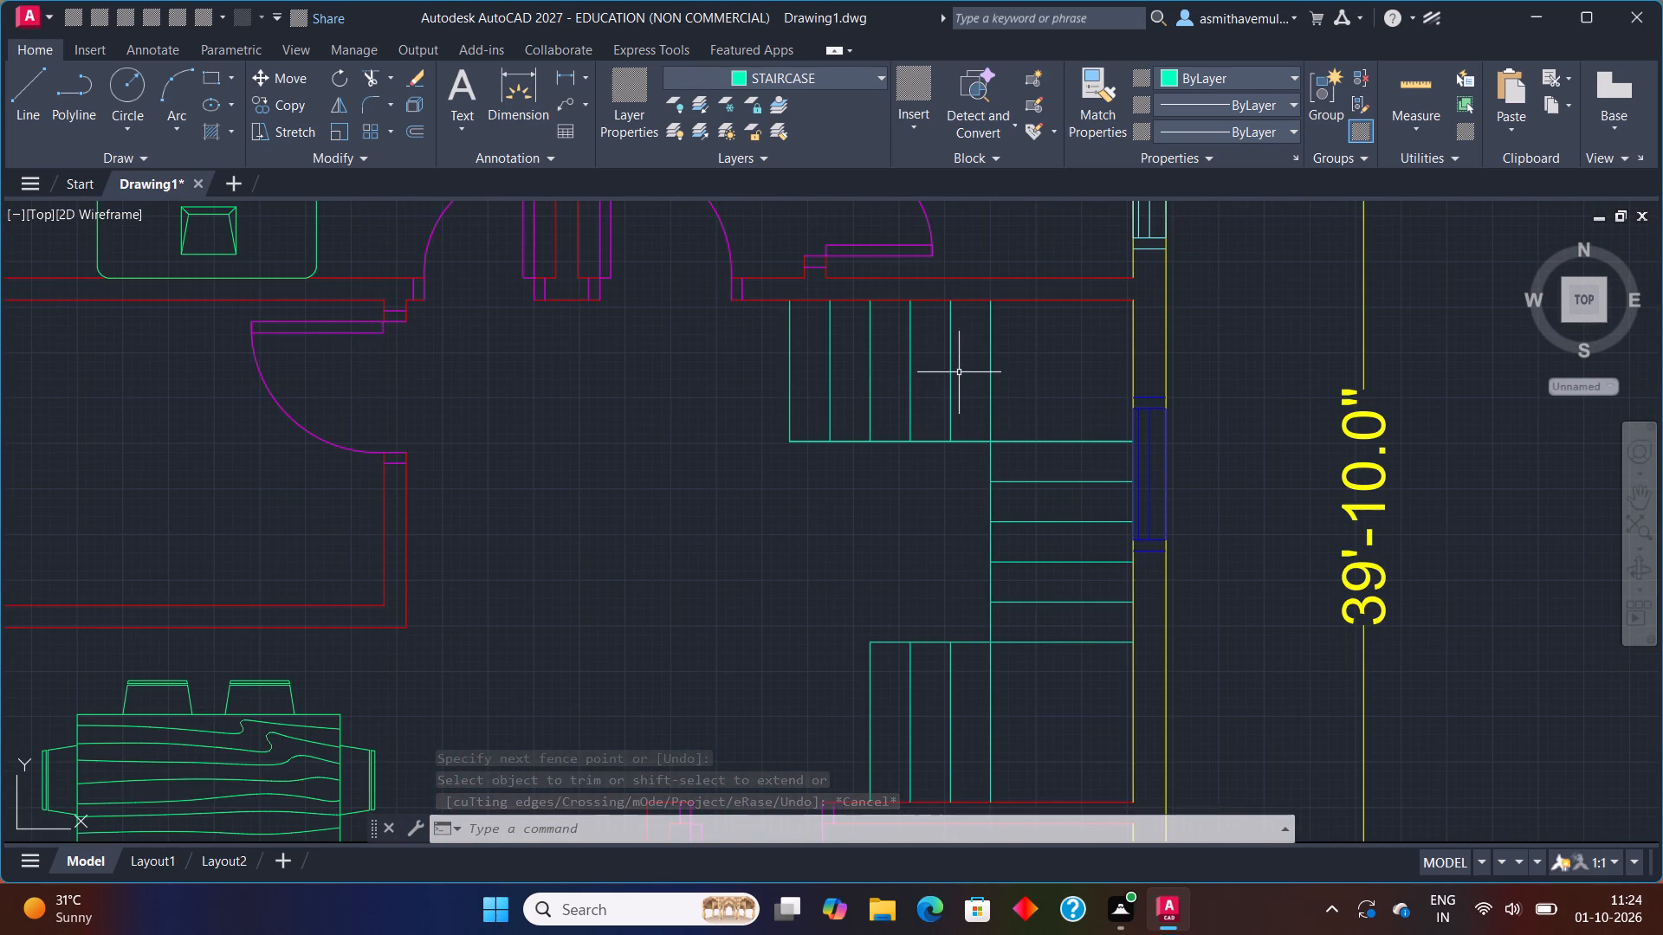
scroll(929, 667, "down", 2)
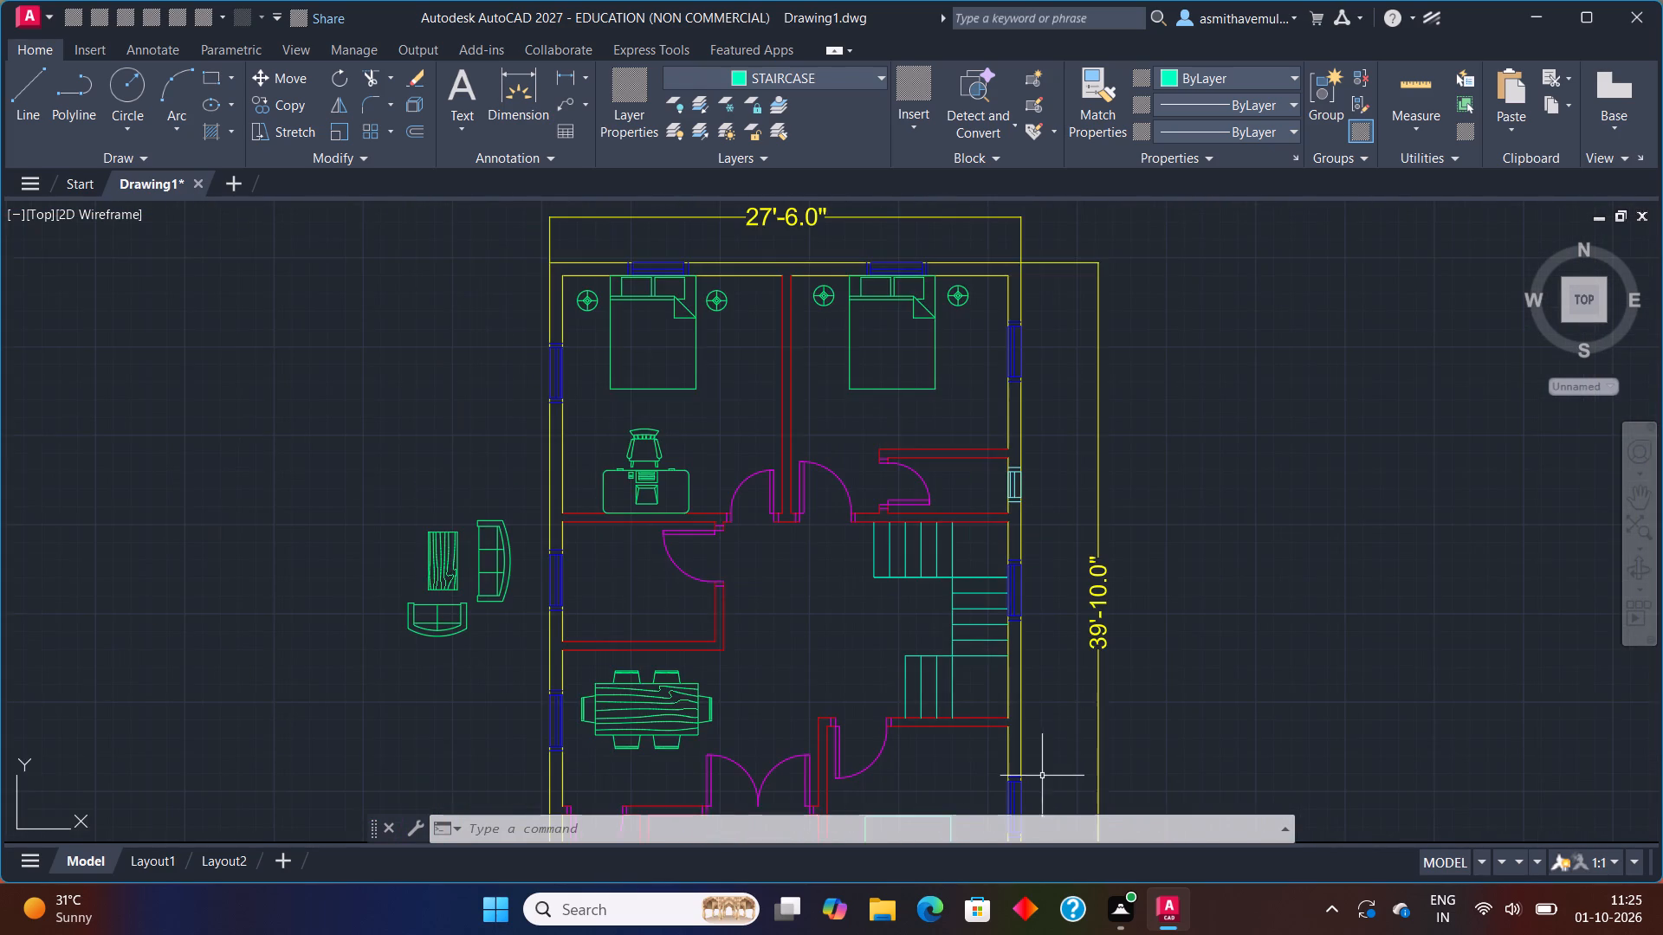
middle_click_drag(1042, 777, 1030, 675)
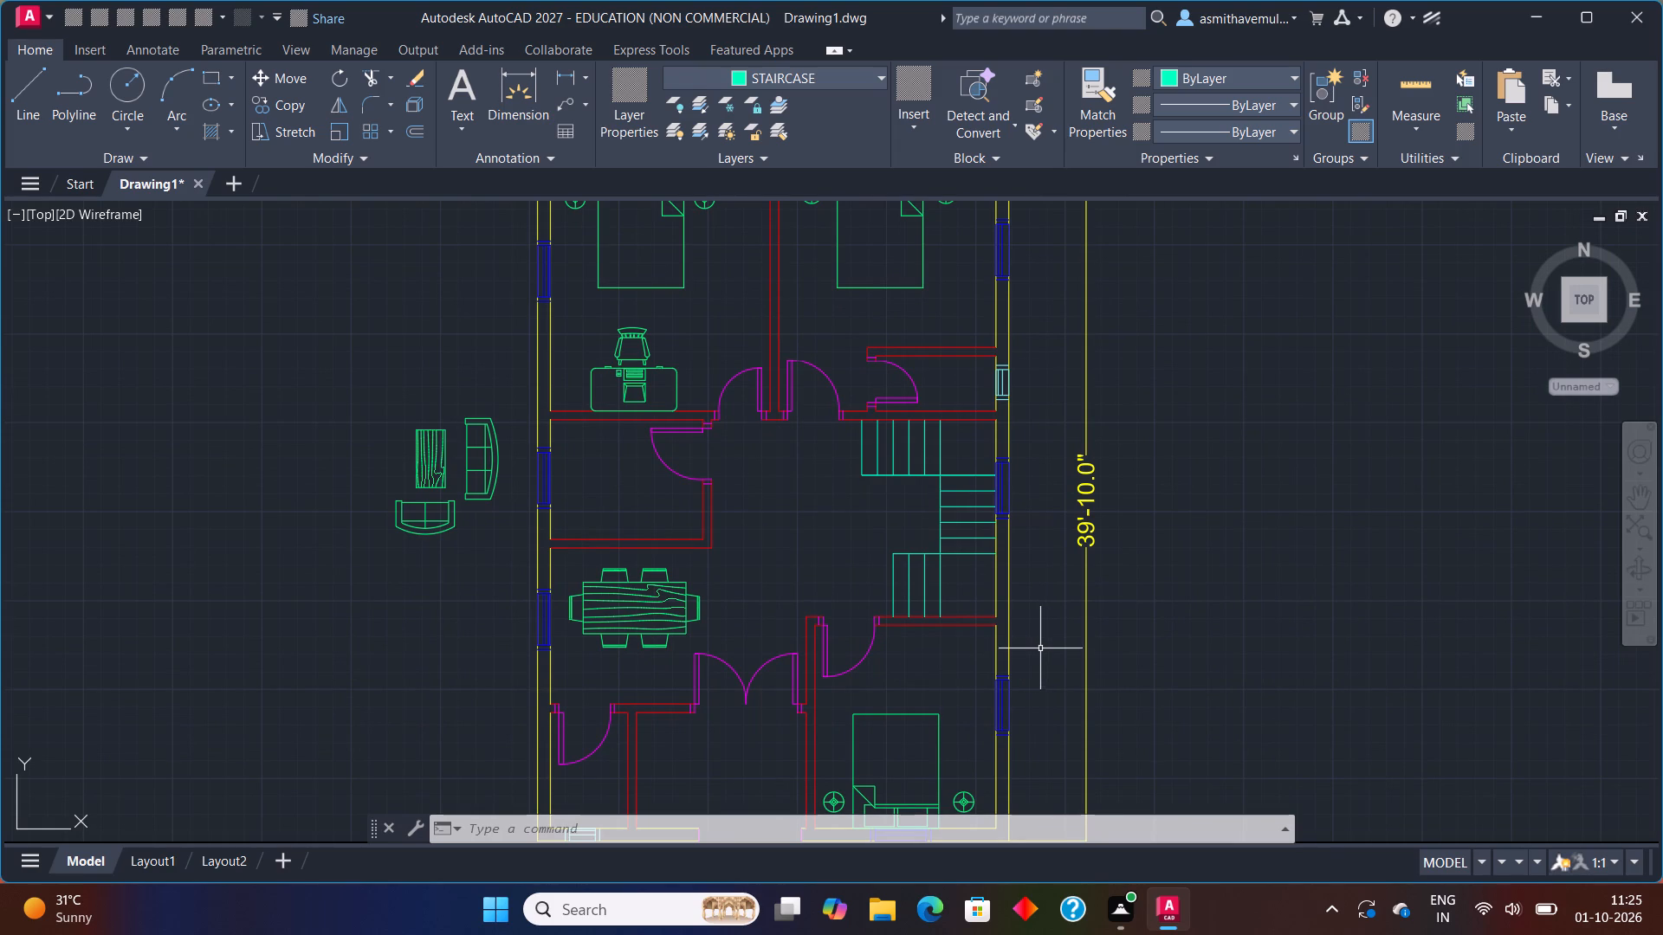
Scale the six-seat dining table set down to roughly half size, based at the tabletop's southeast corner.
middle_click_drag(598, 758, 612, 650)
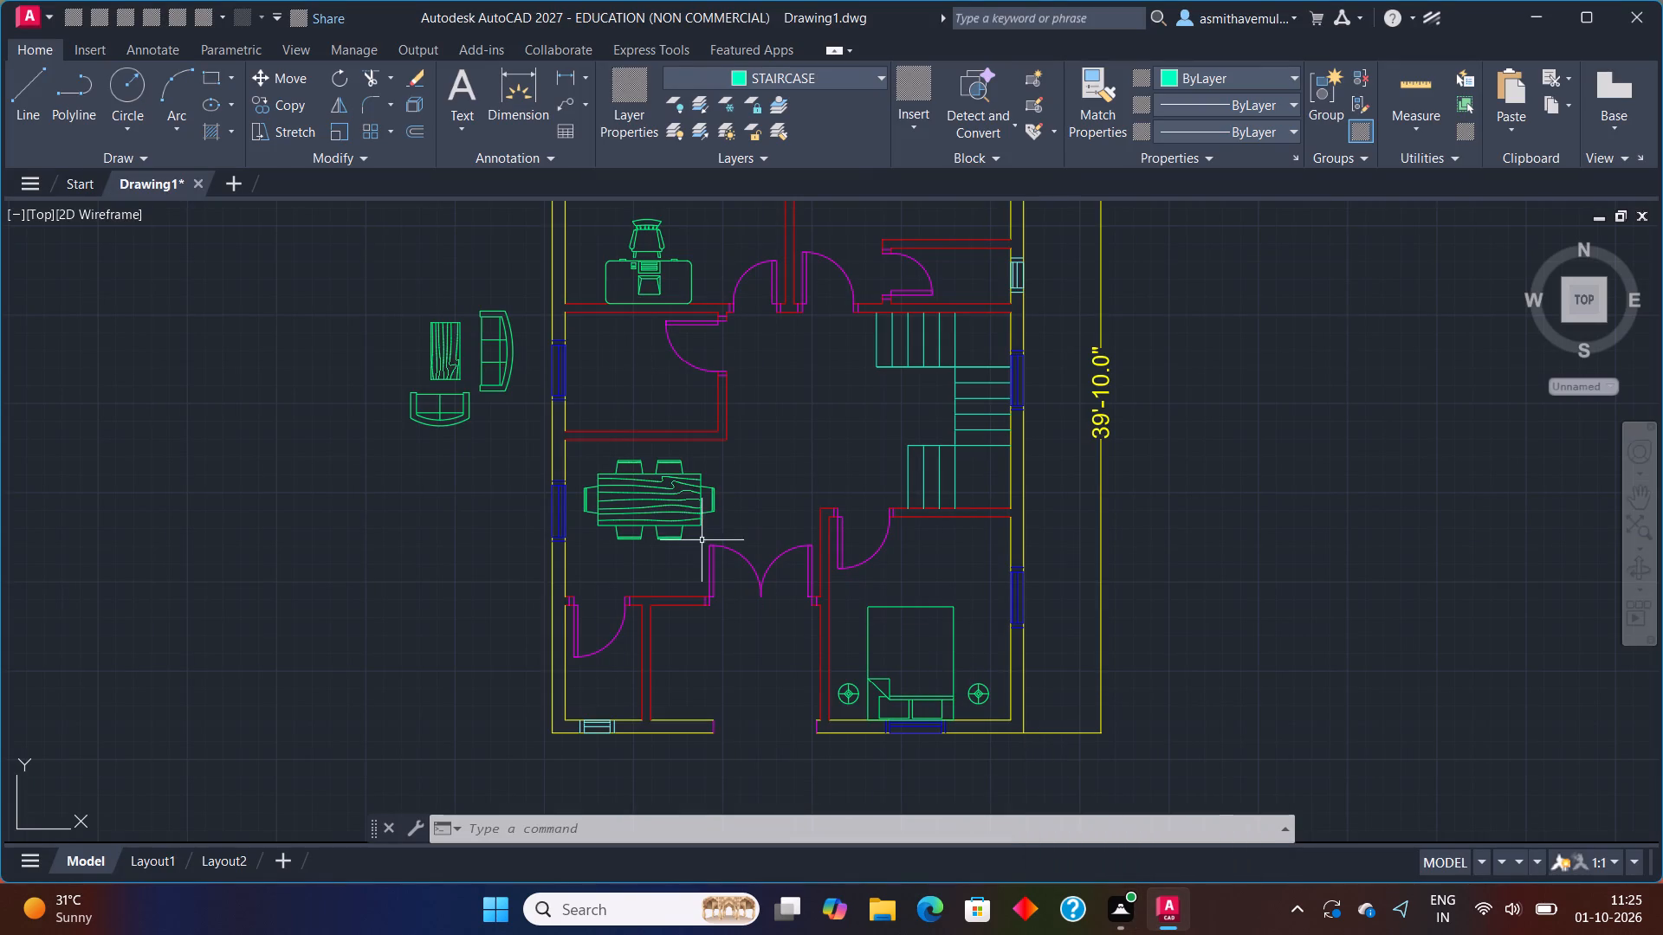
scroll(660, 523, "up", 1)
left_click_drag(765, 467, 580, 552)
type("SCALE")
key("Return")
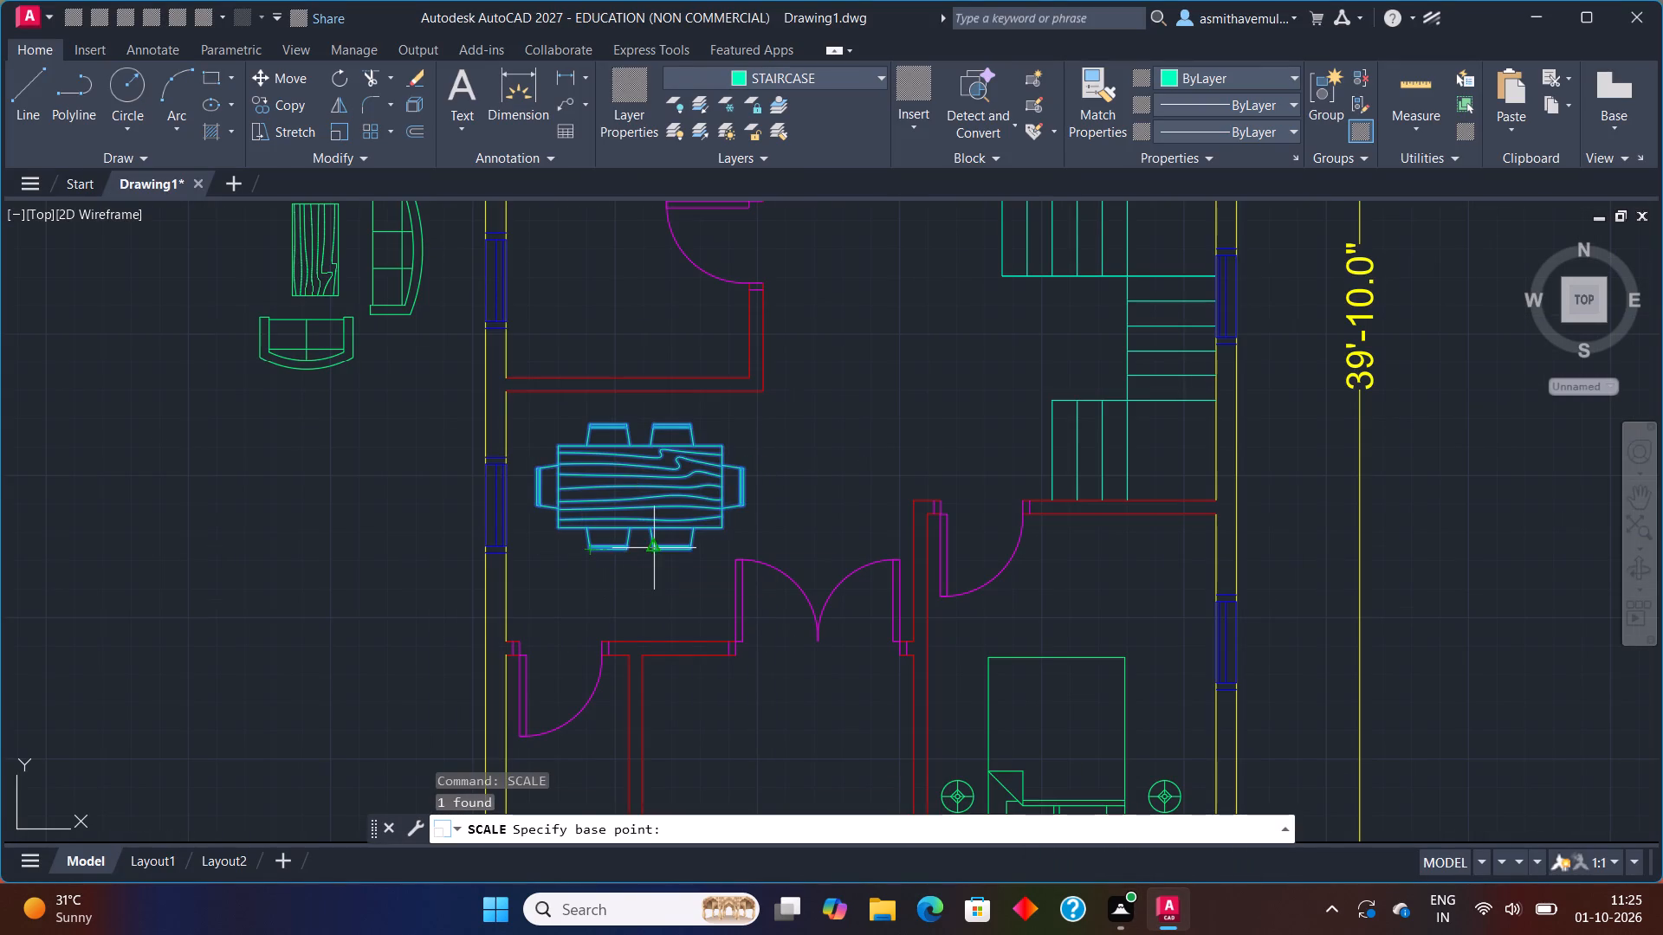
left_click(721, 532)
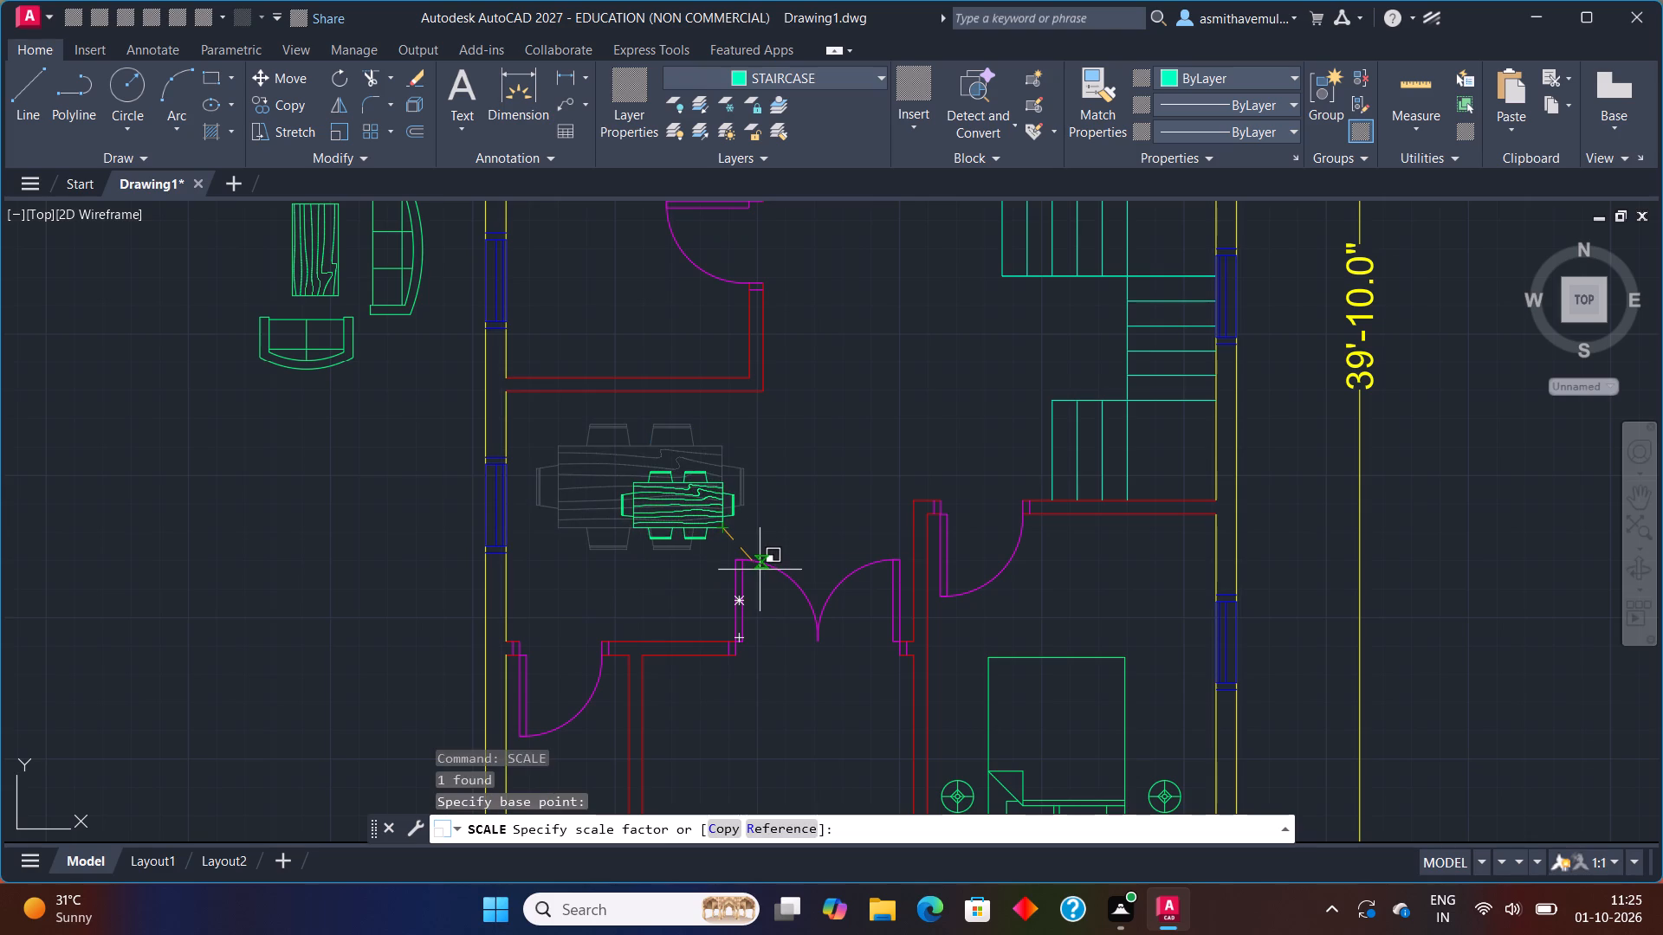
left_click(760, 571)
Scale the dining table set up to roughly one and a half times its size from the tabletop's southeast corner.
left_click_drag(756, 510, 616, 541)
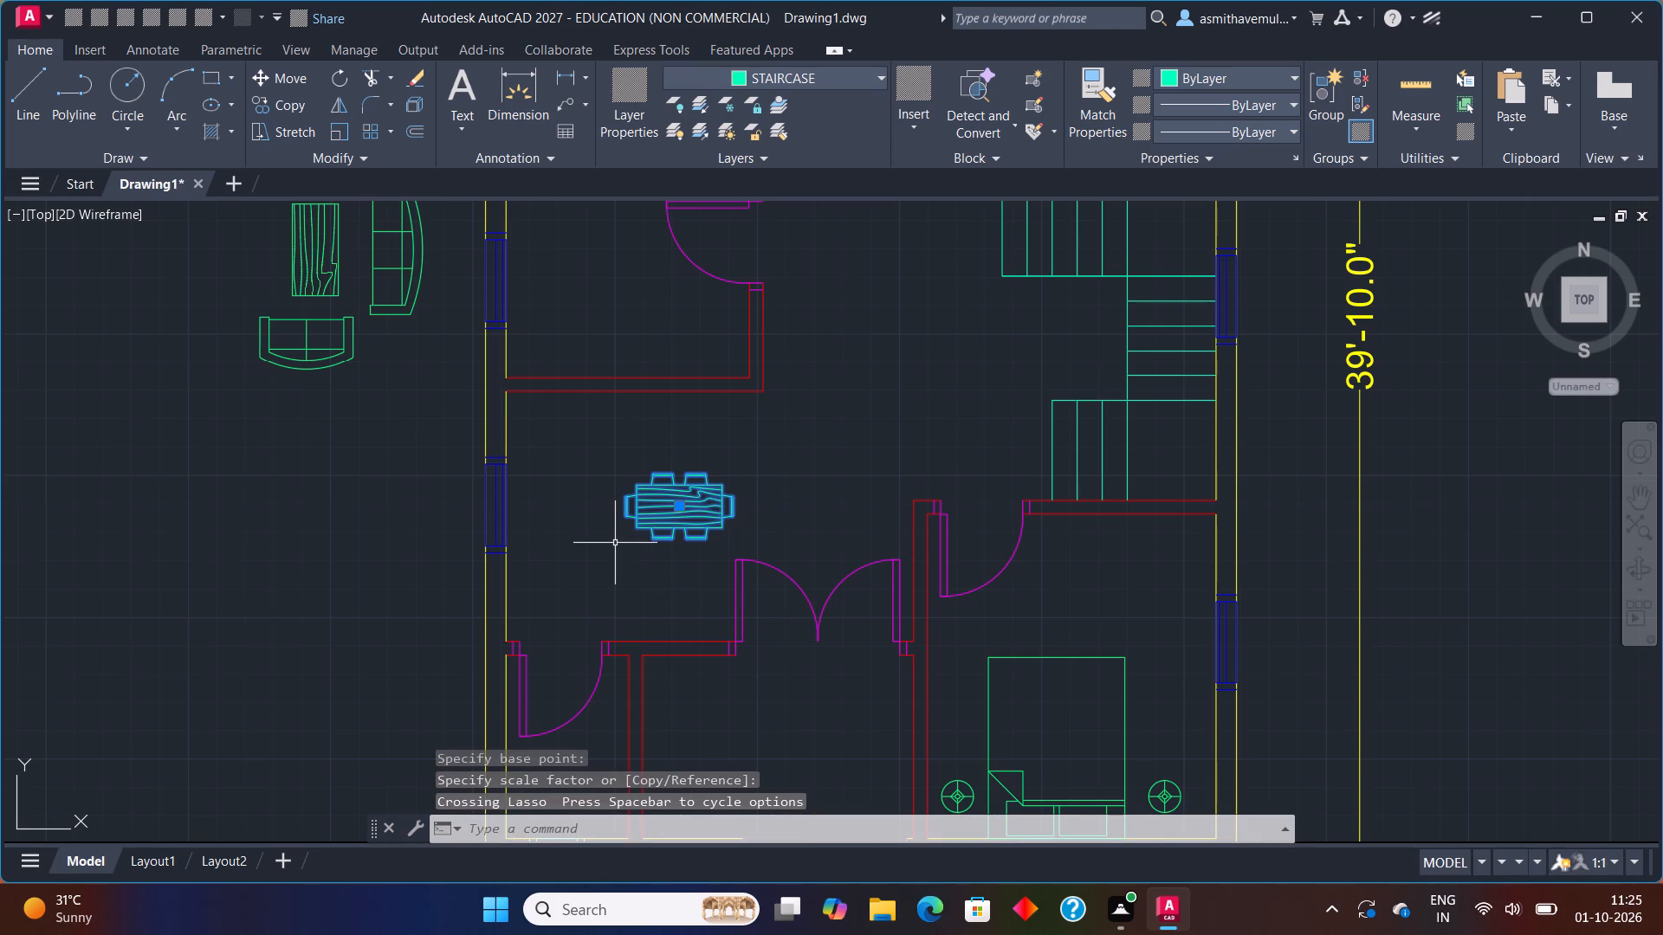
type("SCA")
key("l")
key("e")
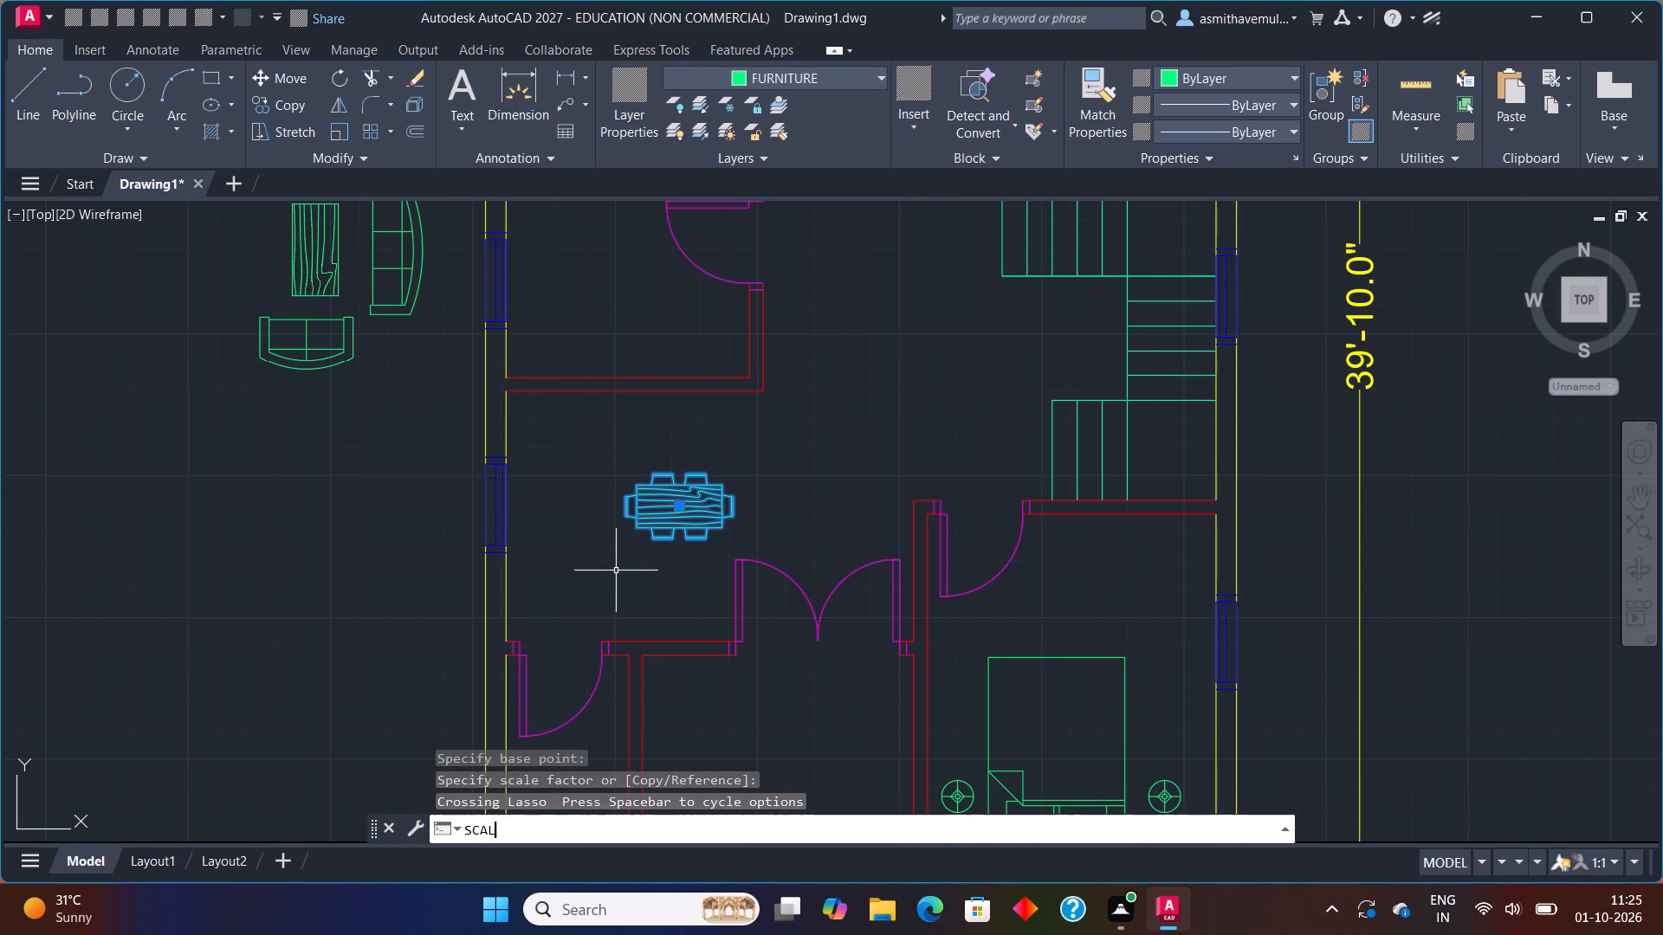
key("Return")
left_click(727, 533)
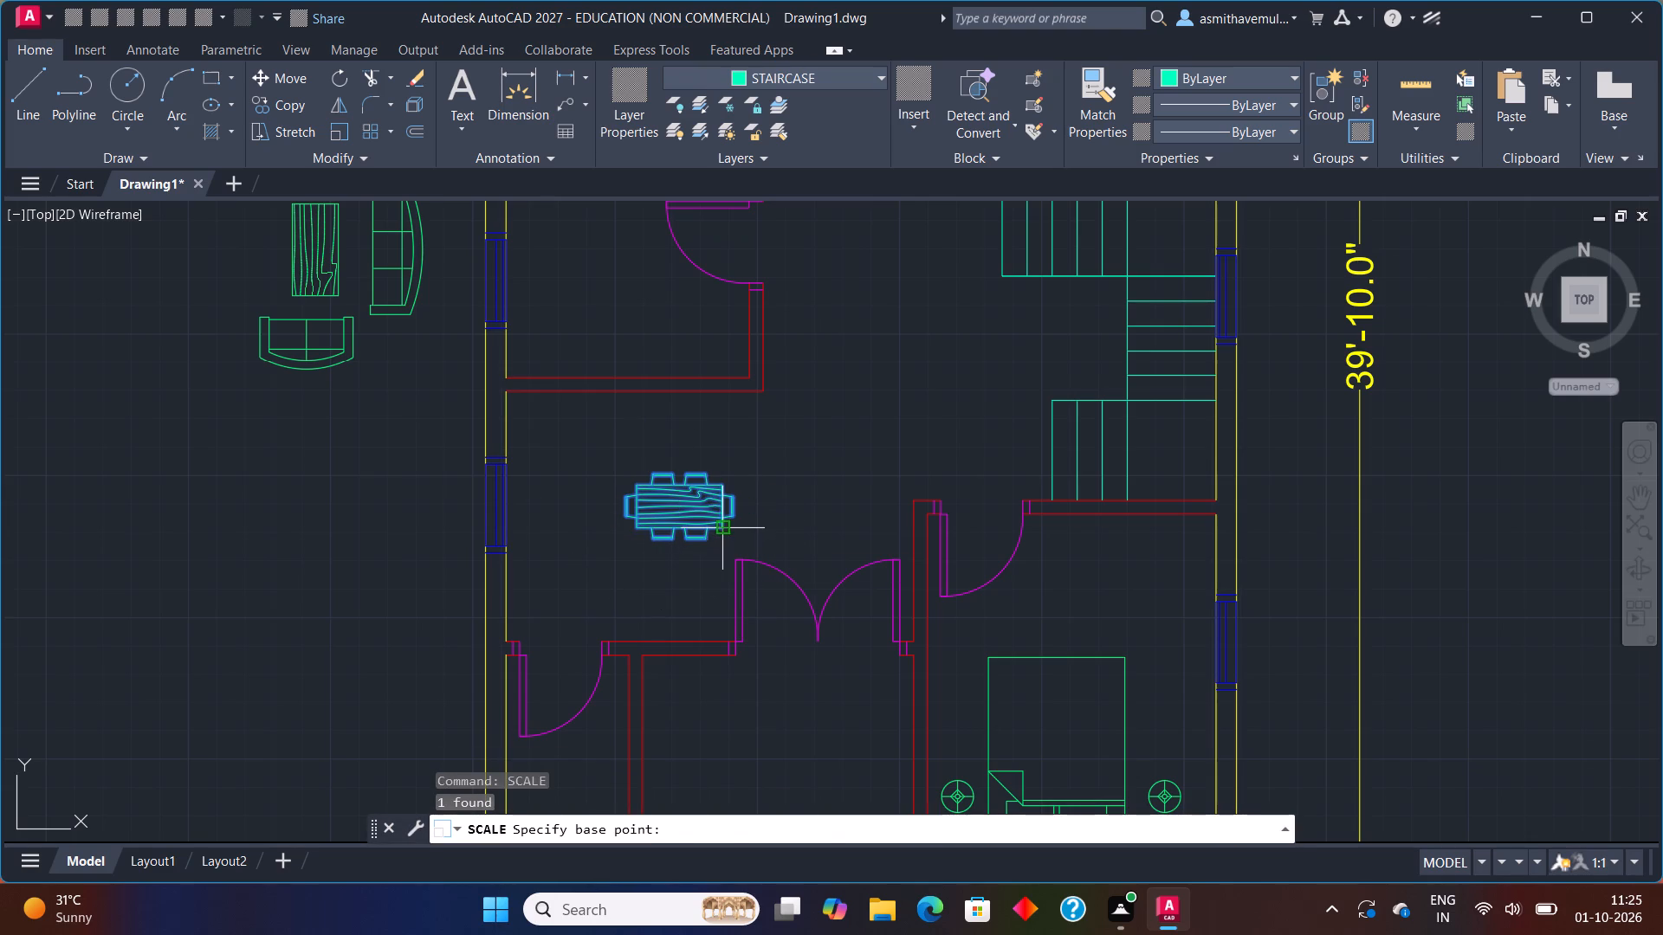
left_click(780, 570)
Scale the dining table set down to roughly three quarters of its size from the tabletop's southeast corner.
left_click_drag(743, 449, 689, 480)
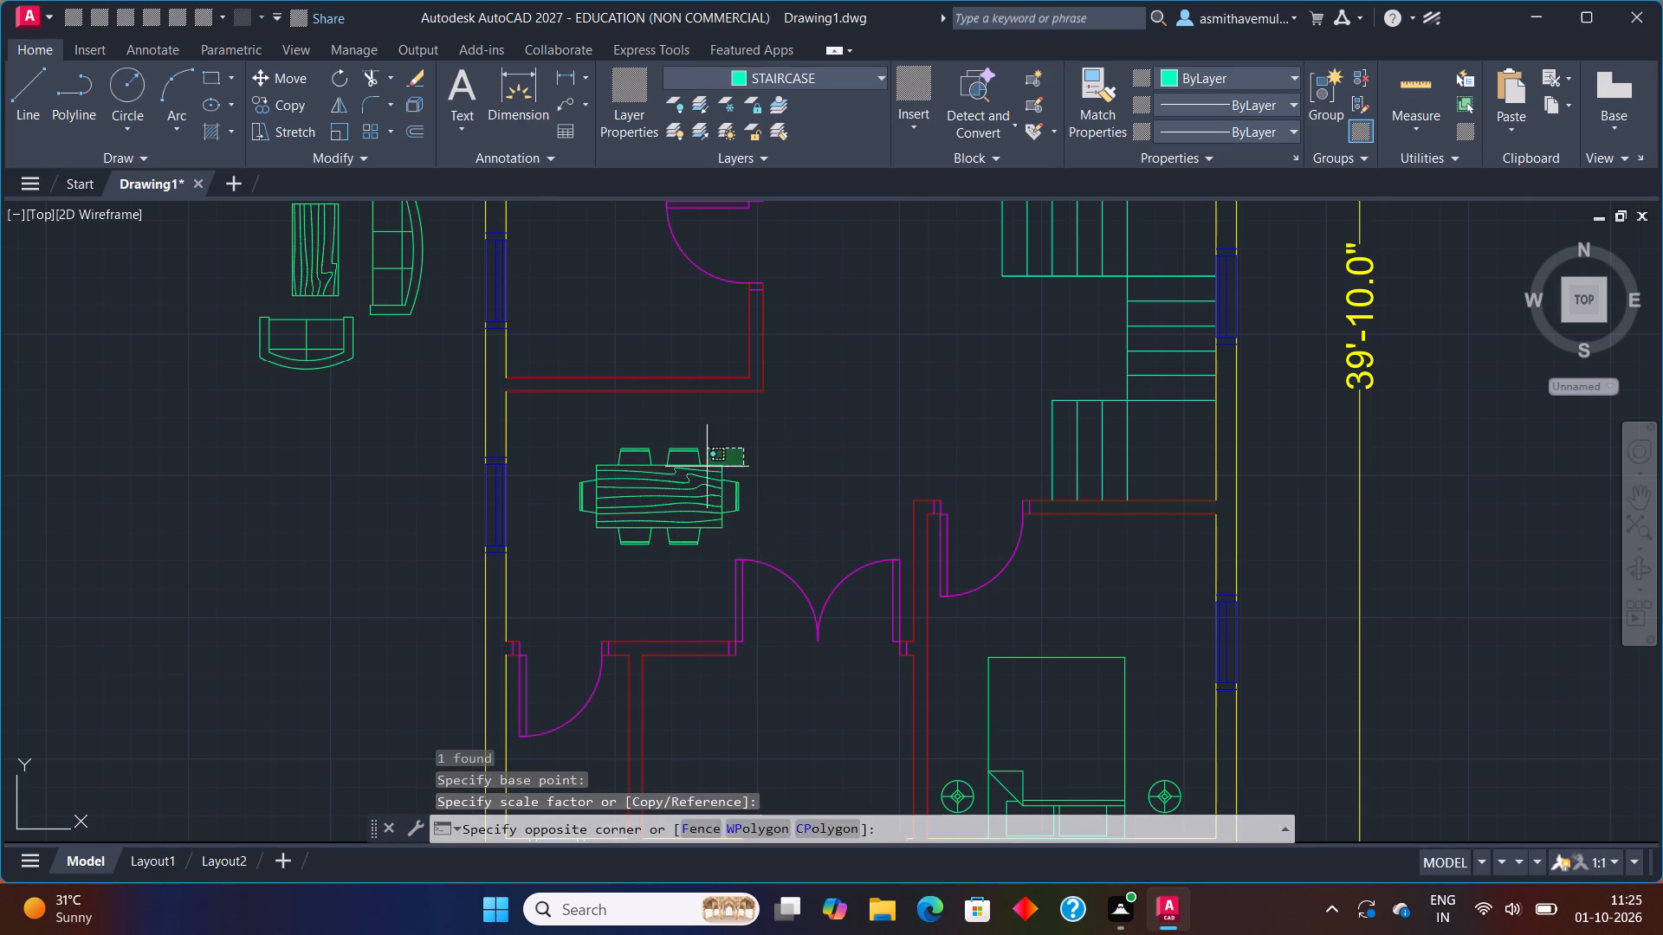
left_click_drag(689, 480, 631, 584)
type("SCA")
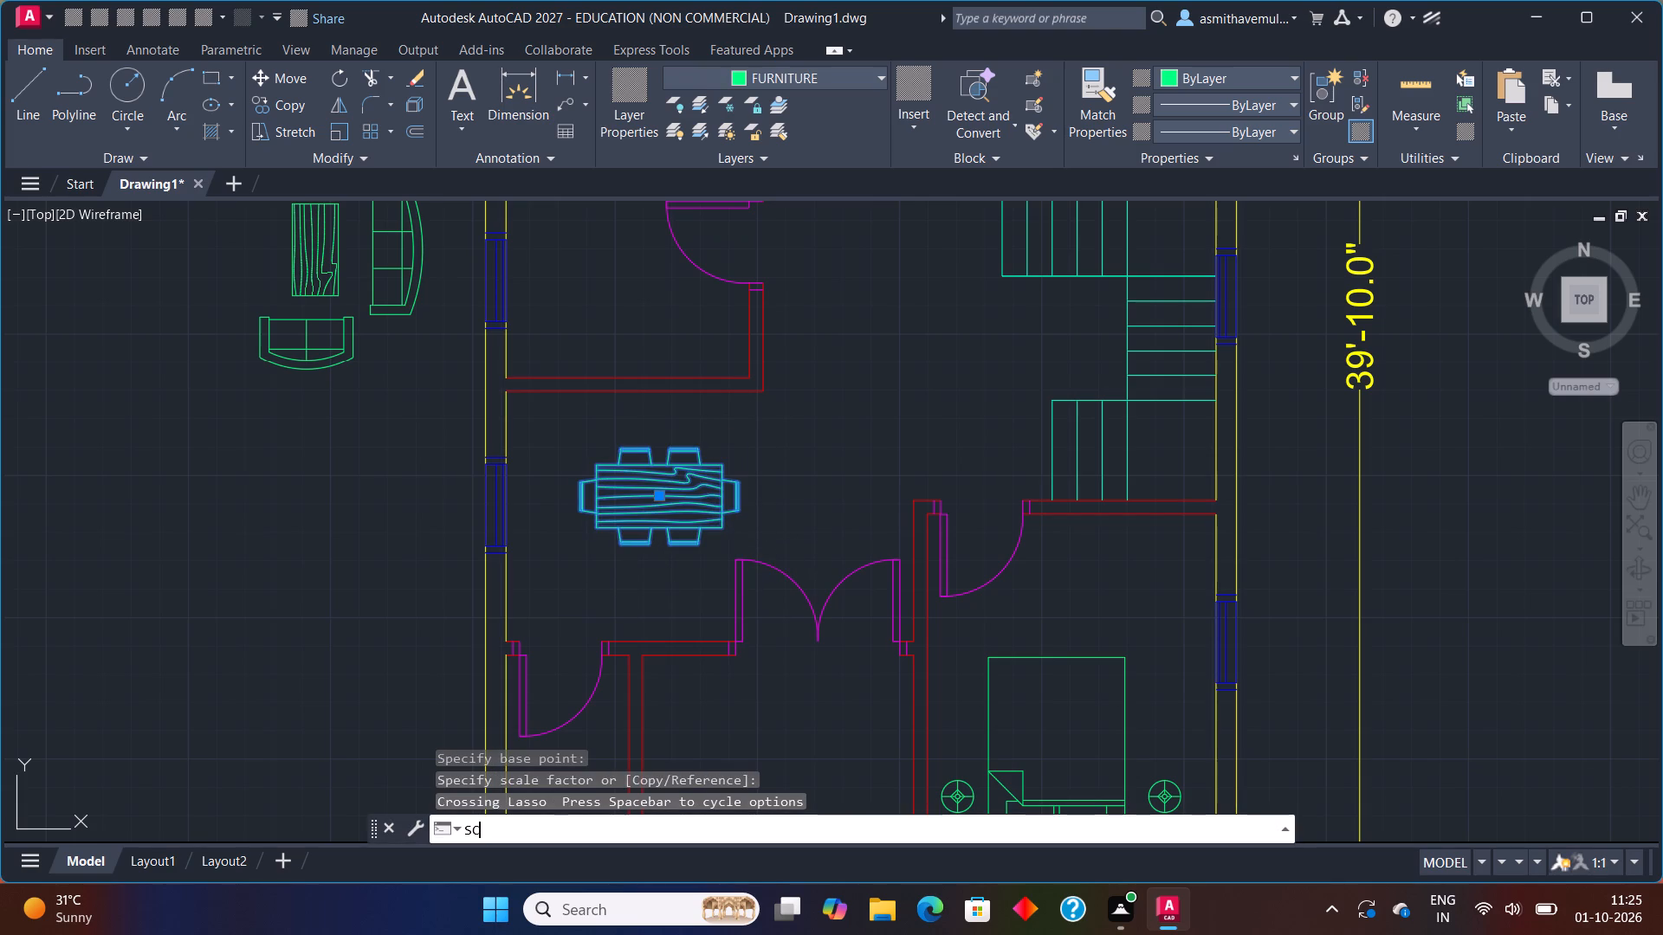
type("LE")
key("Return")
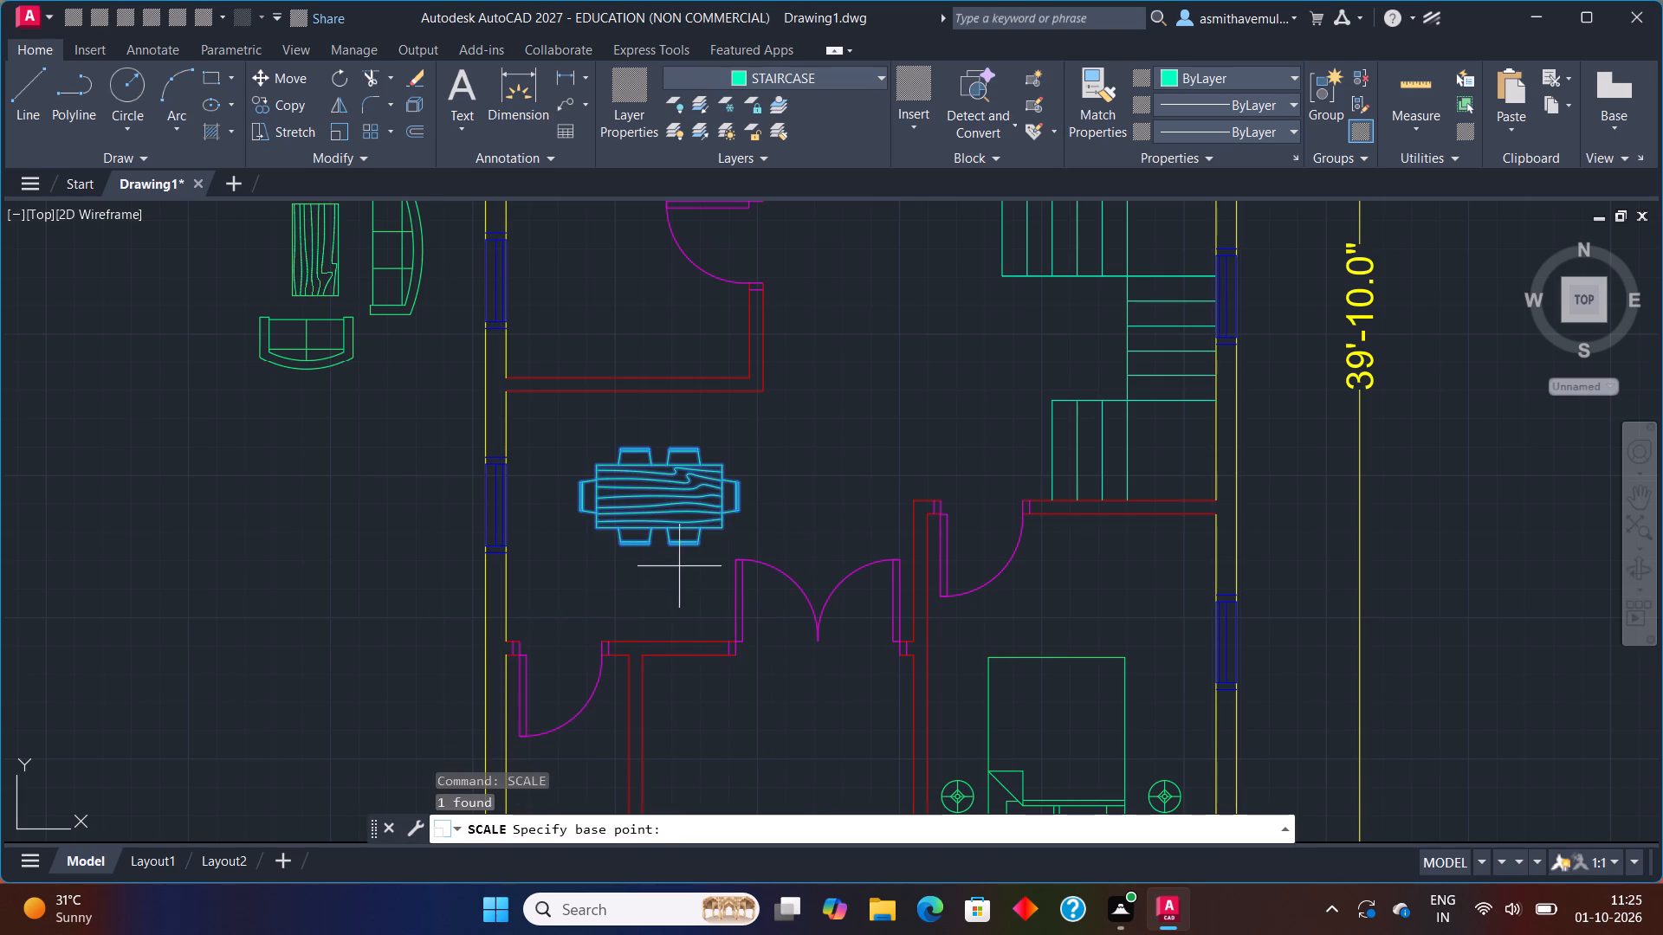
left_click(728, 528)
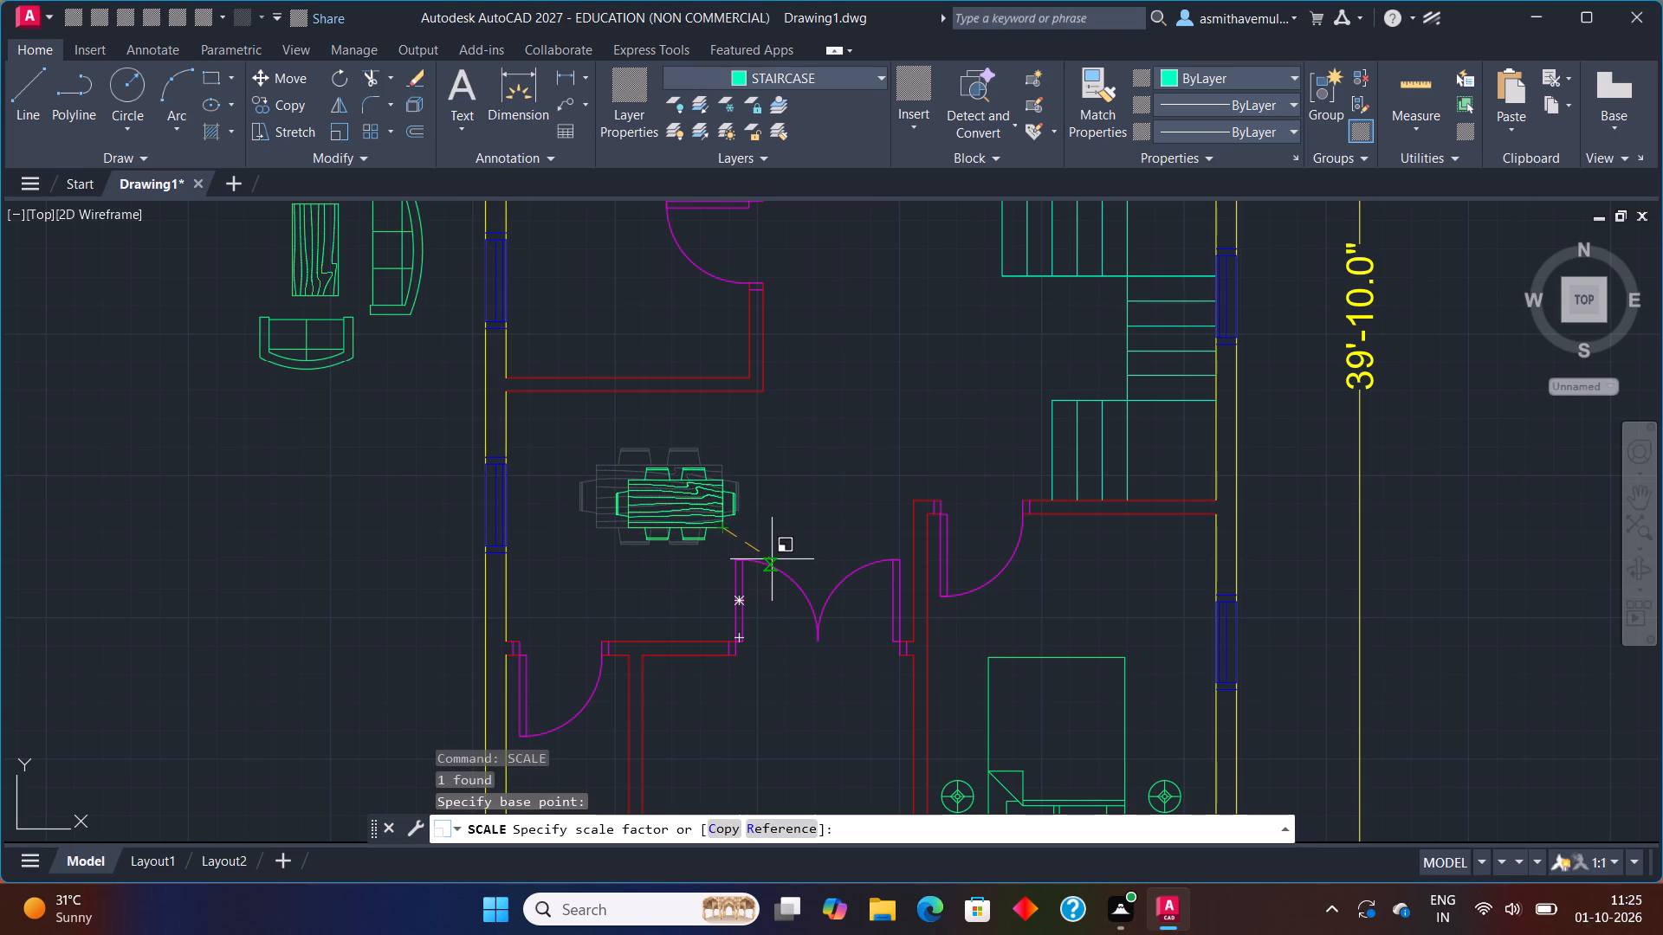
left_click(773, 561)
Move the dining table set a short distance straight west, closer to the dining area's window wall.
left_click_drag(757, 462, 592, 609)
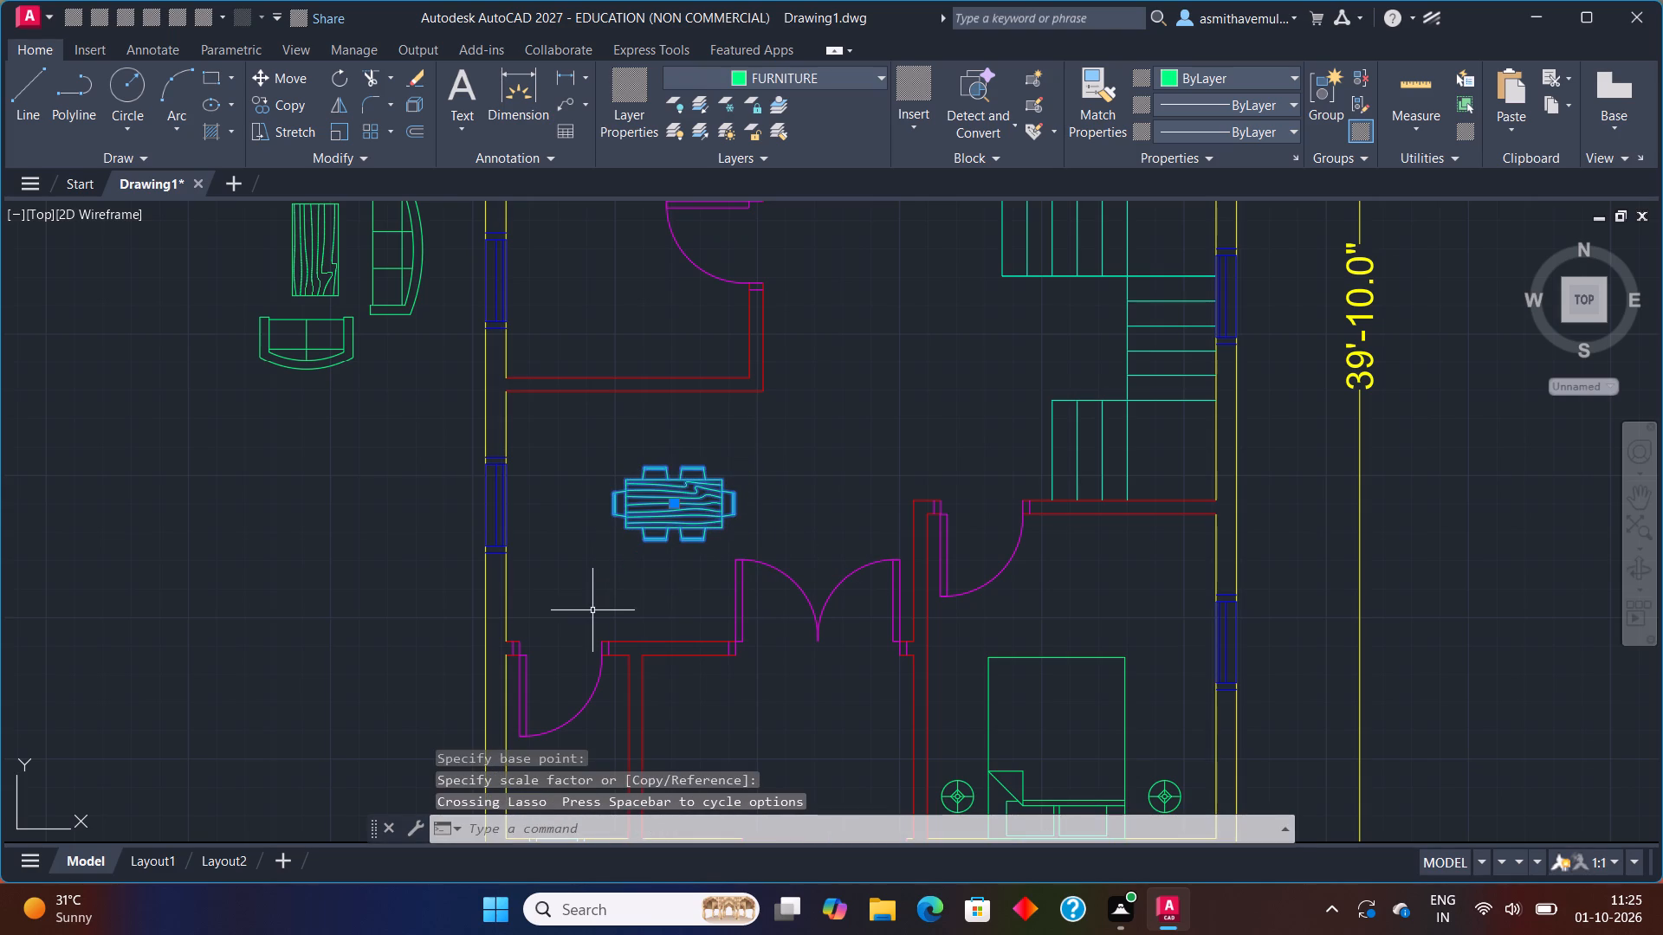
key("m")
key("Return")
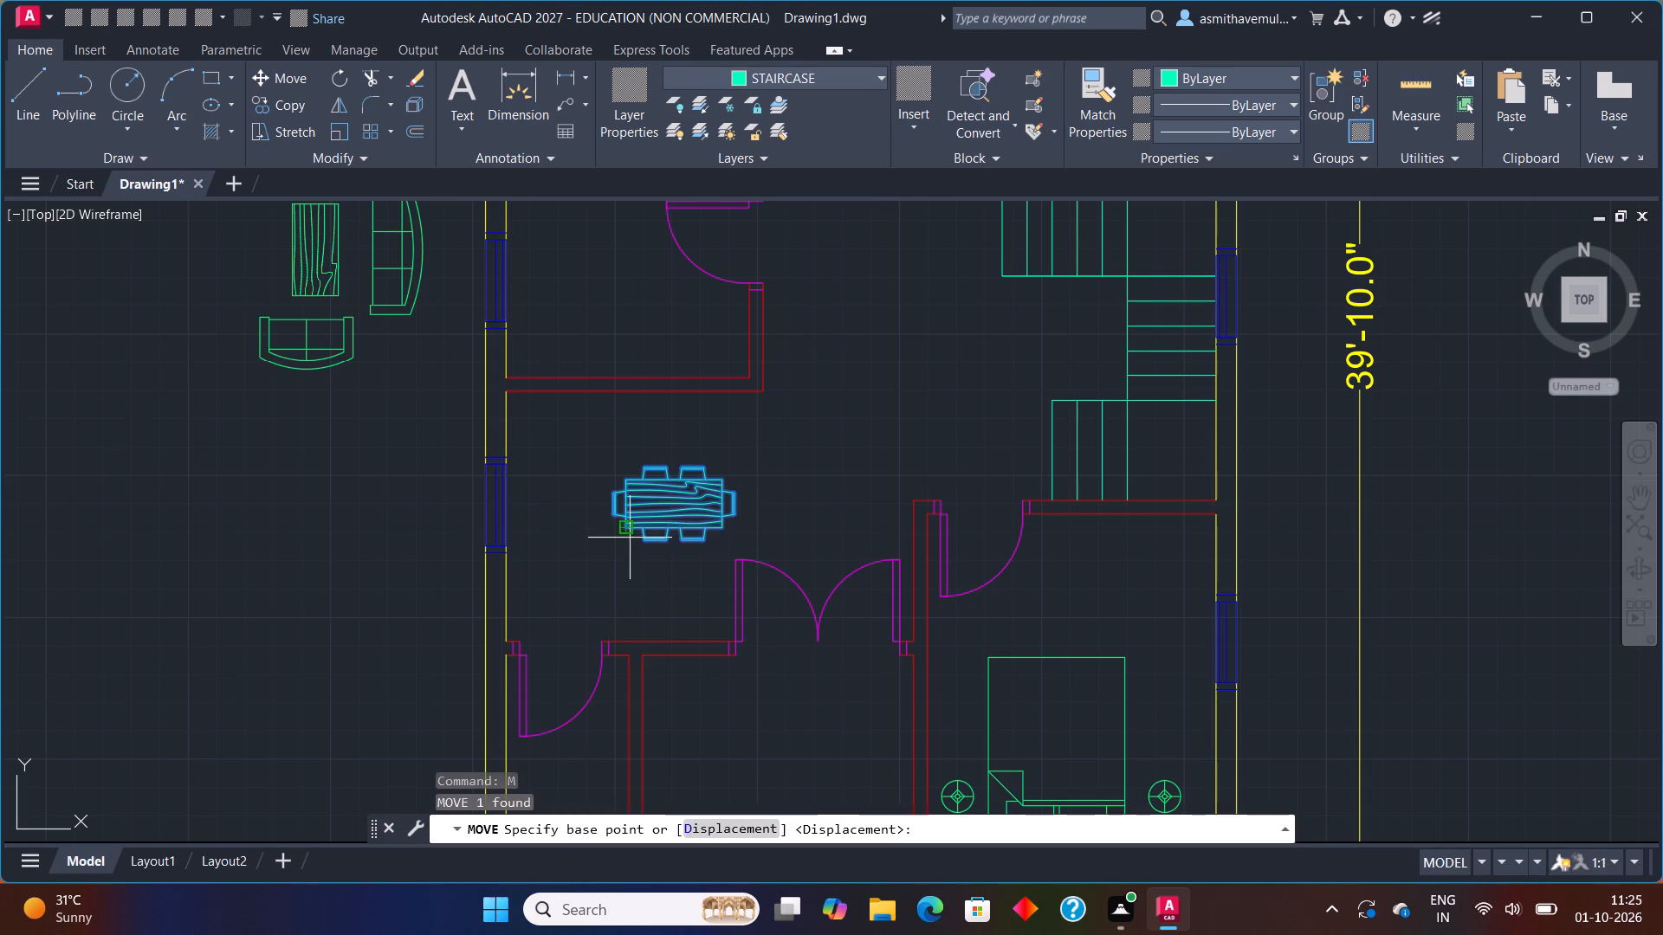
left_click(631, 532)
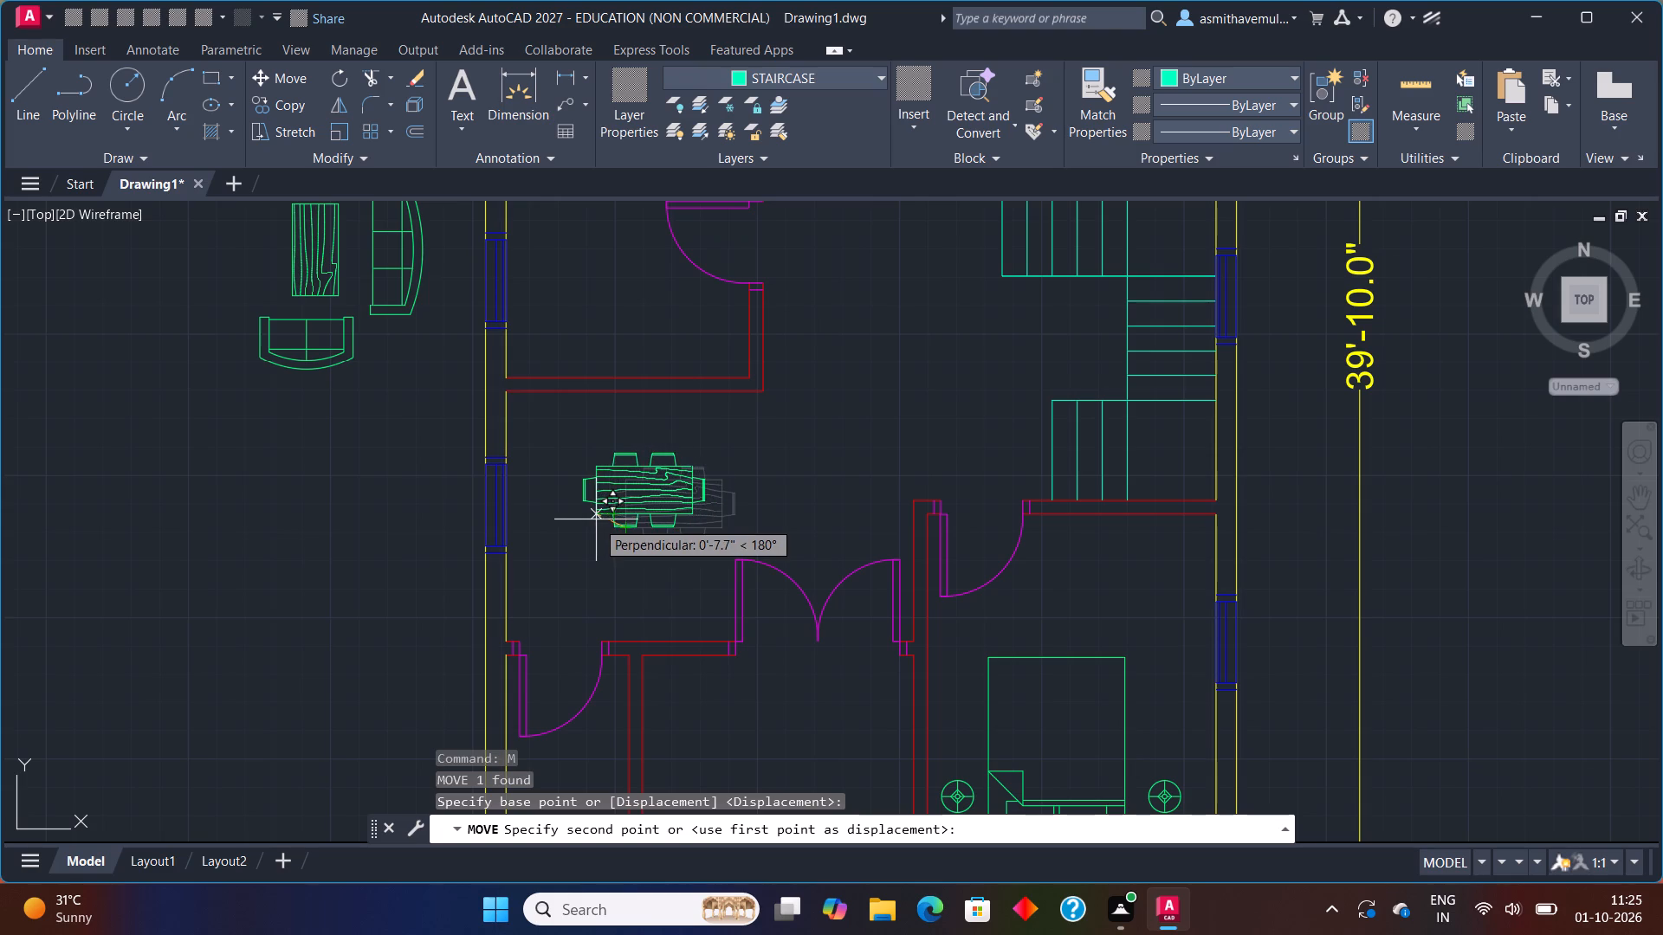
left_click(586, 531)
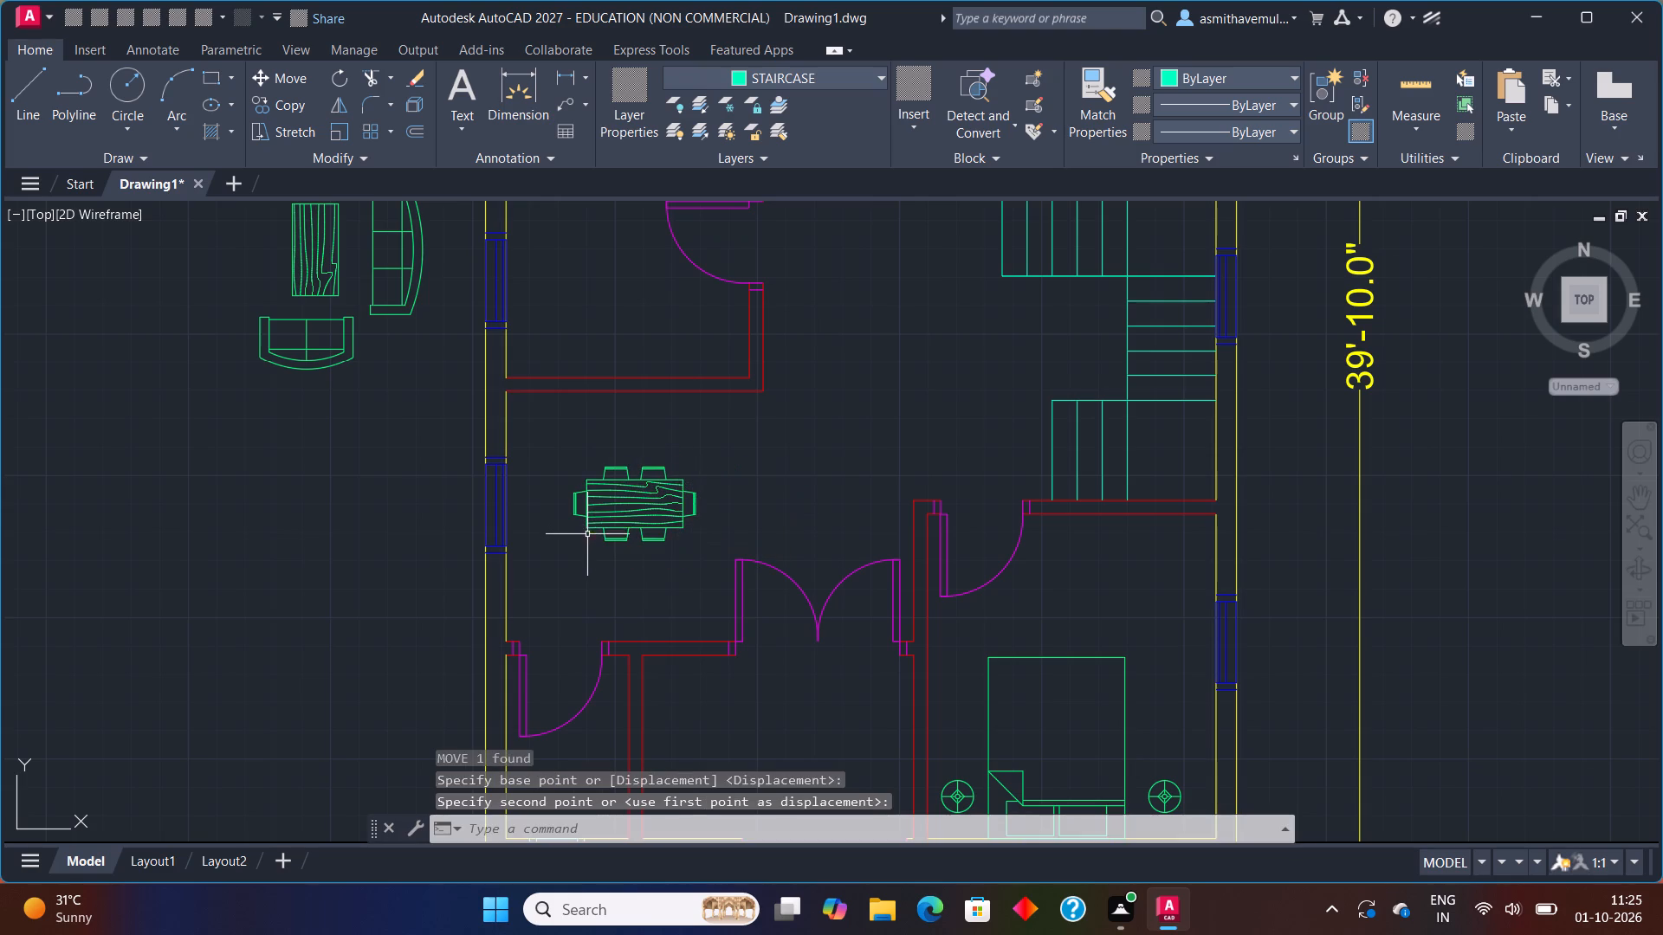
Move the washbasin block from east of the plan to the dining area's northwest corner, its back against the north partition wall.
scroll(1056, 467, "down", 2)
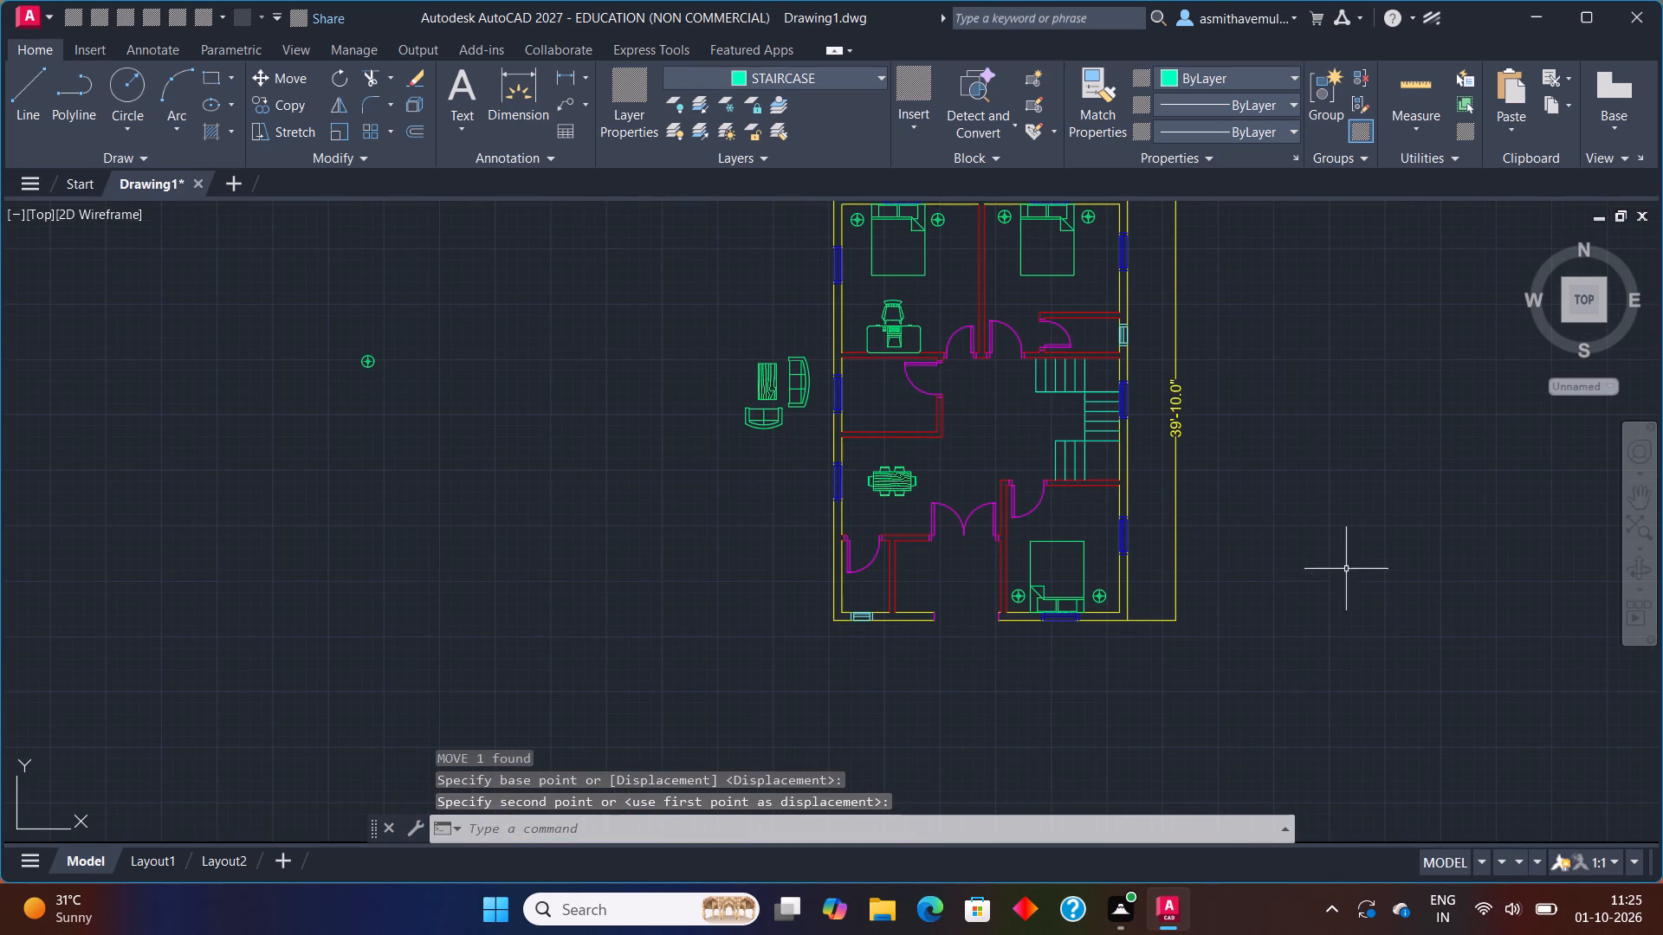
middle_click_drag(1195, 483, 760, 536)
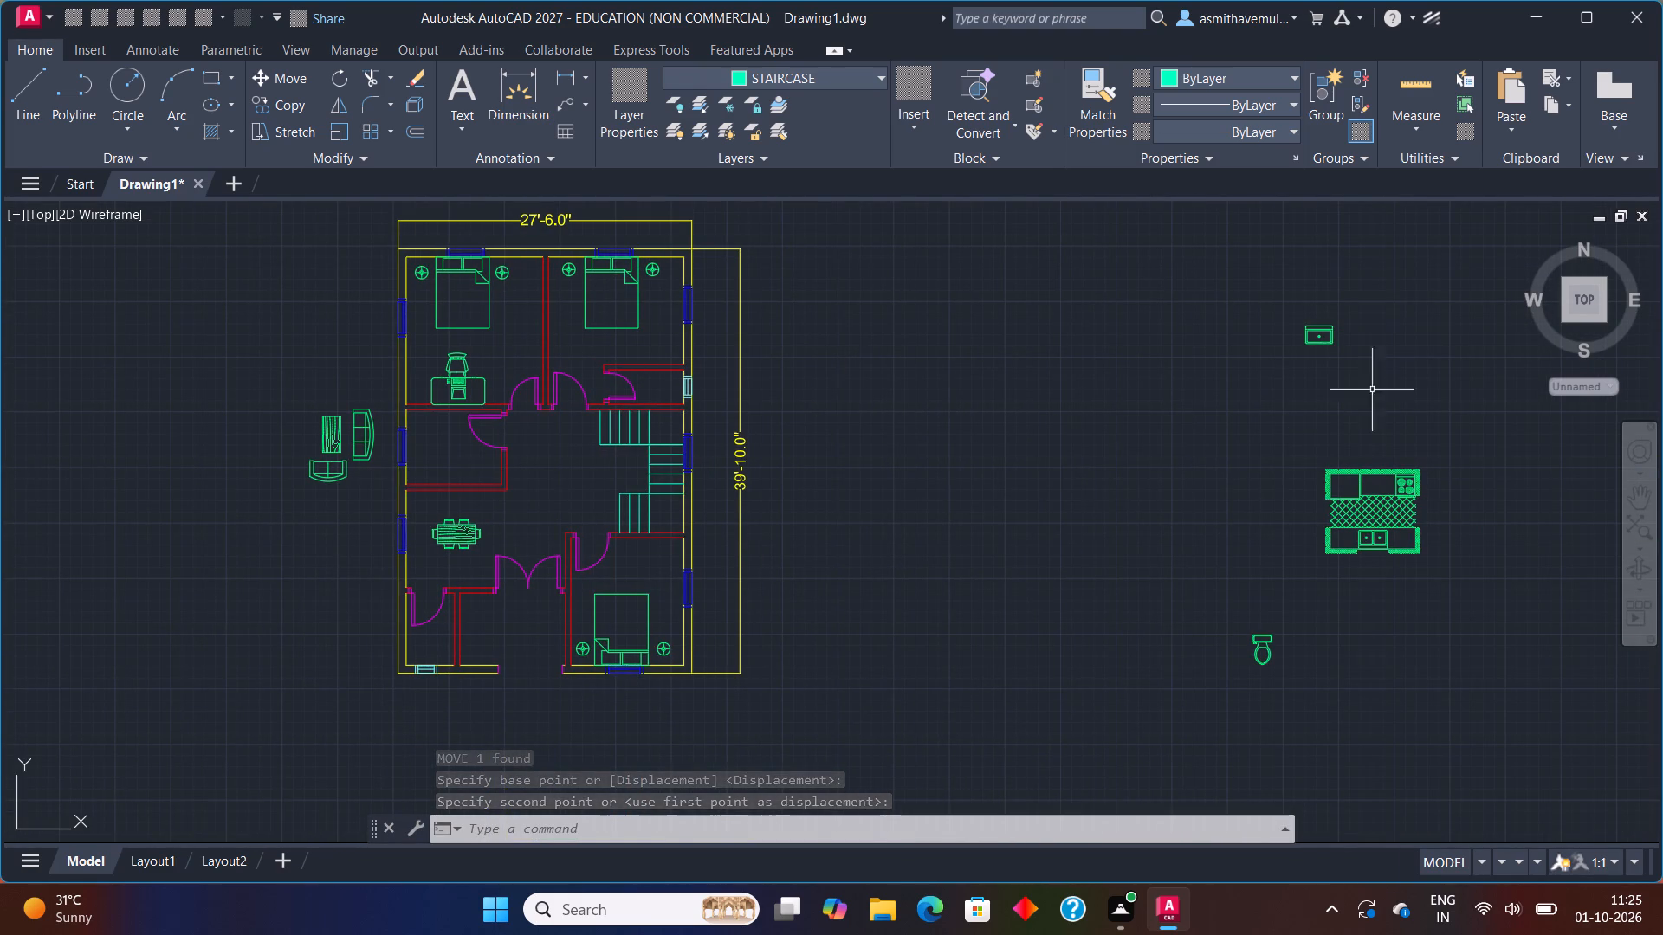
left_click_drag(1379, 335, 1280, 385)
key("m")
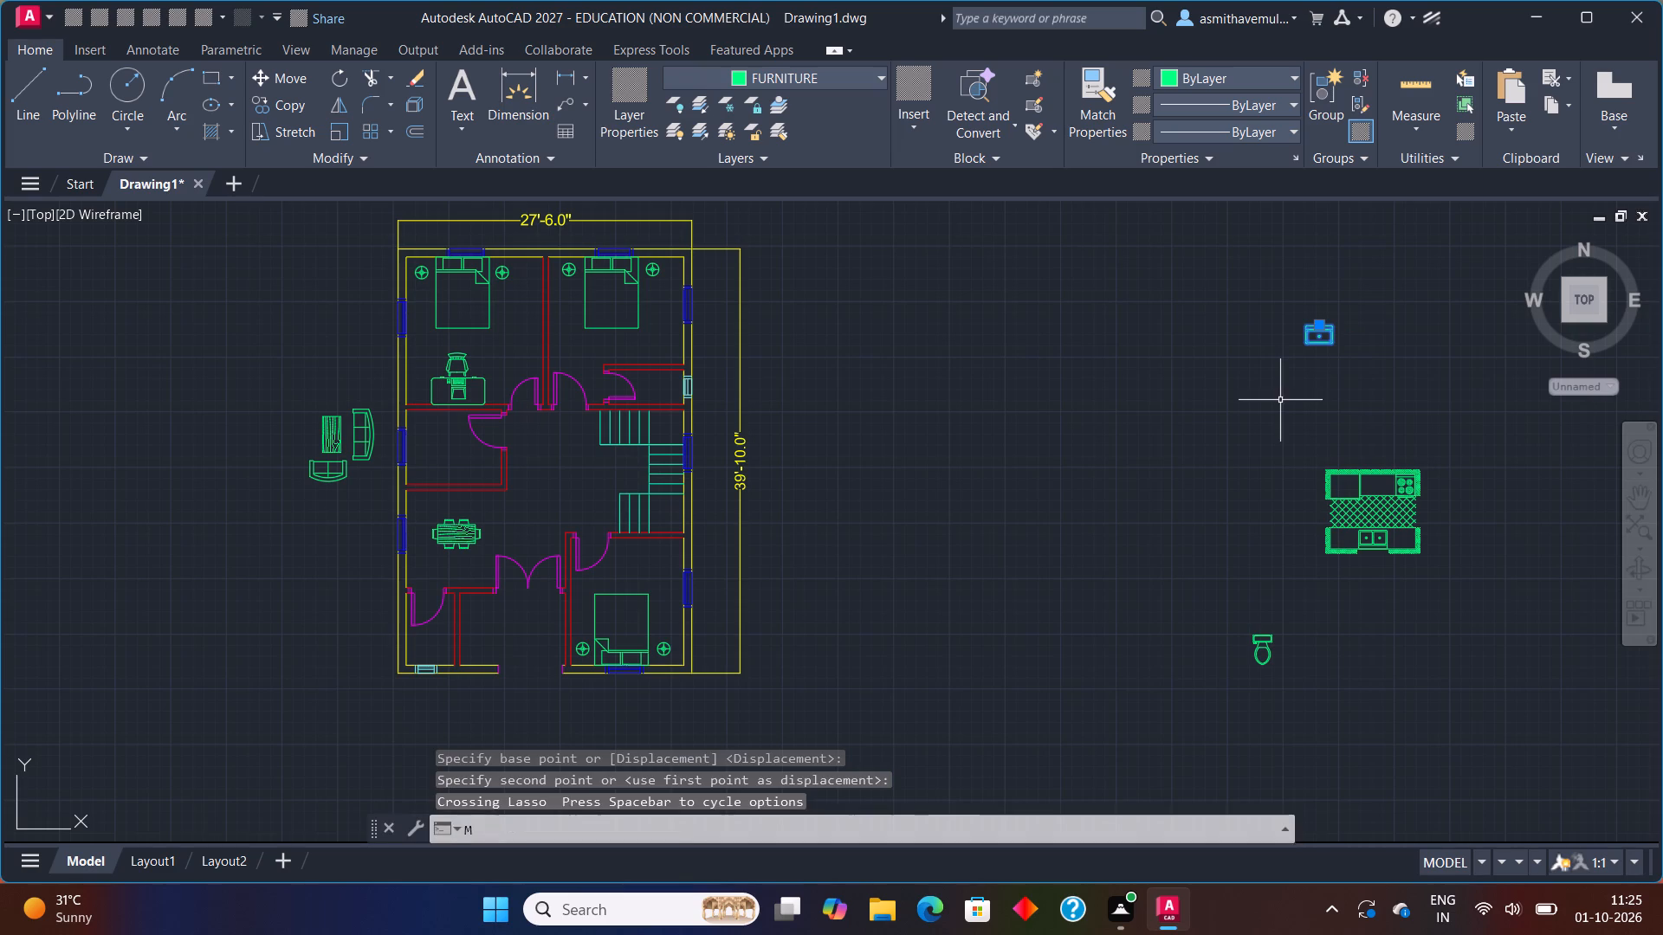
key("Return")
scroll(1286, 360, "up", 2)
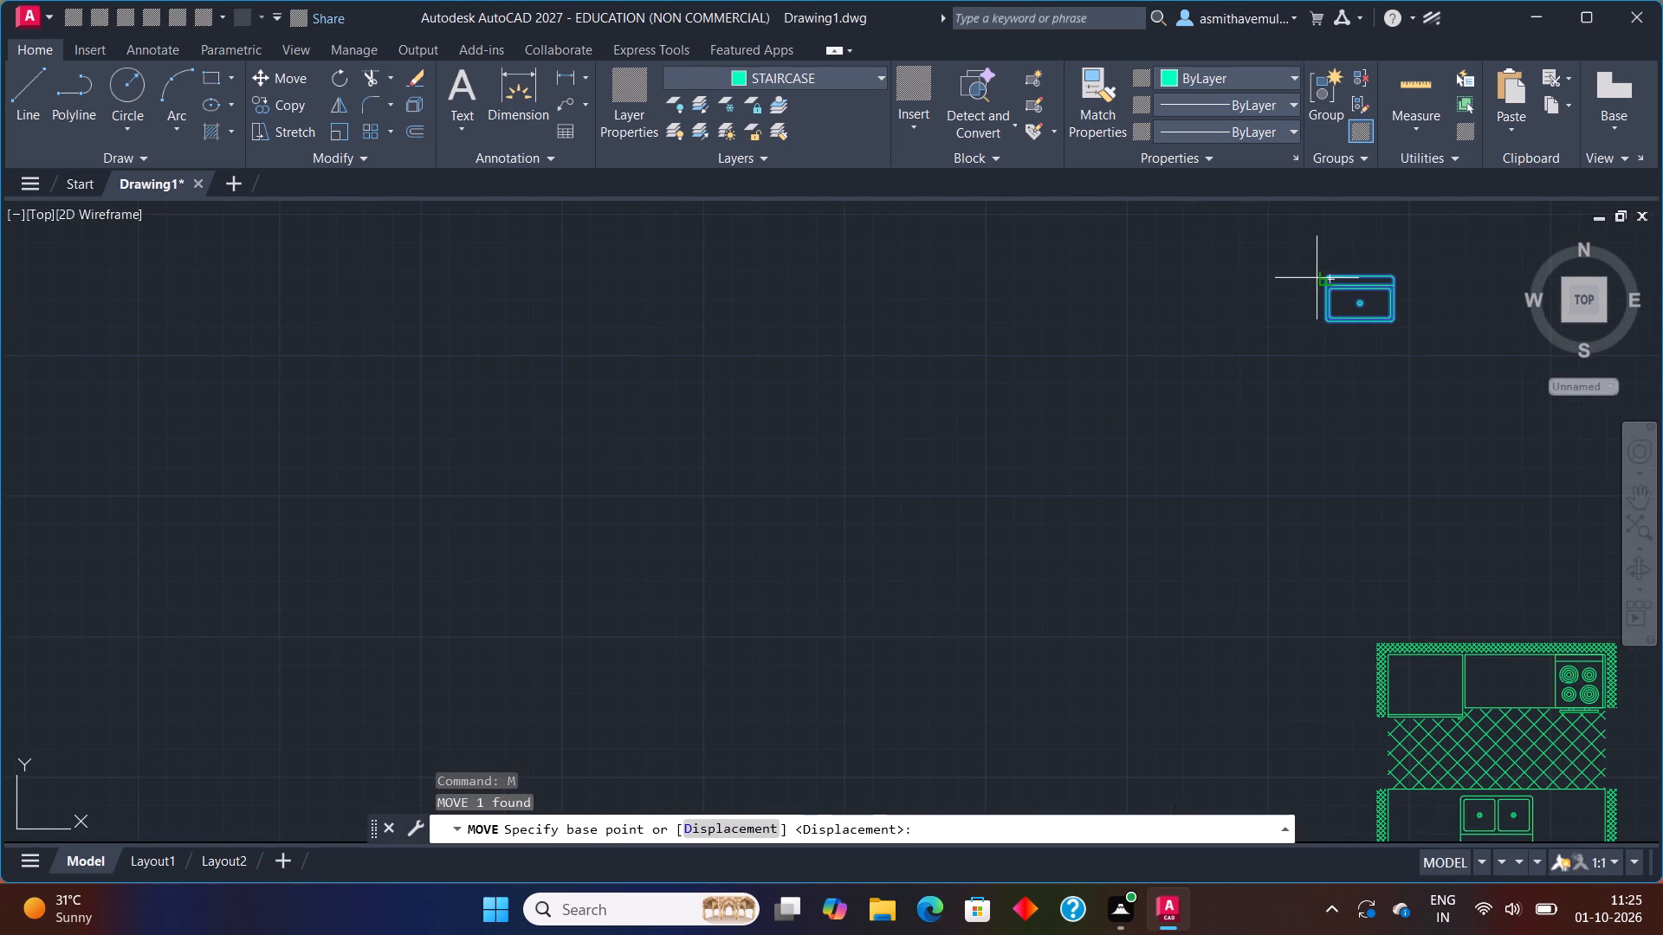
left_click(1326, 274)
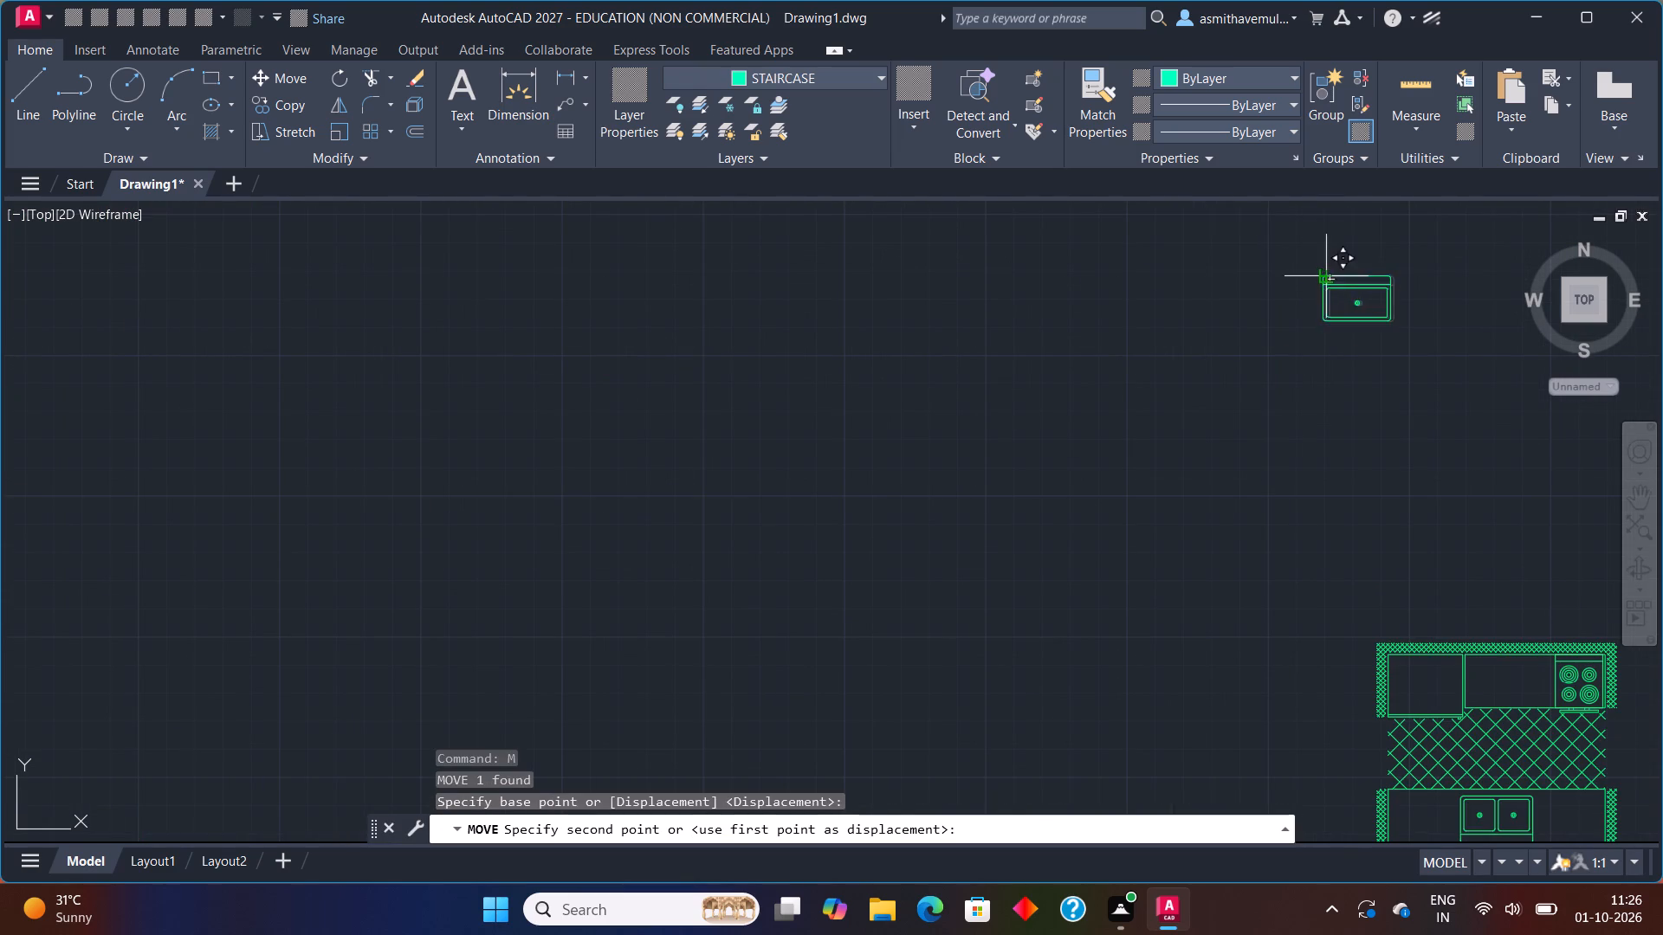
middle_click_drag(476, 413, 1168, 369)
middle_click_drag(258, 546, 421, 515)
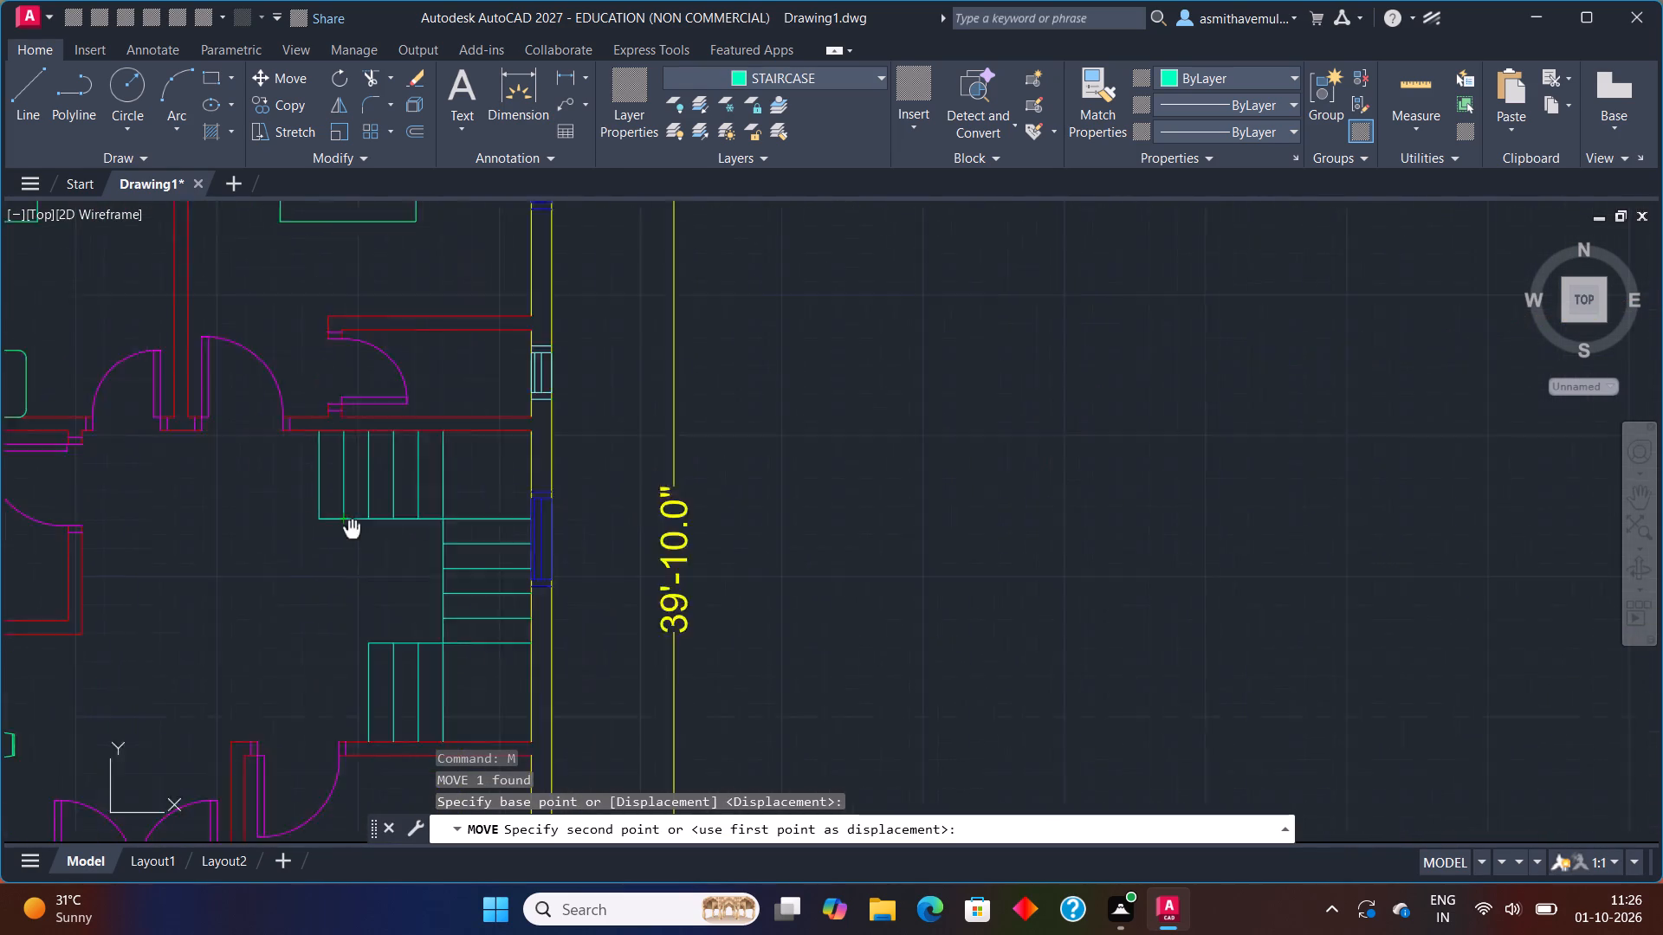
middle_click_drag(421, 515, 1052, 365)
scroll(606, 509, "up", 1)
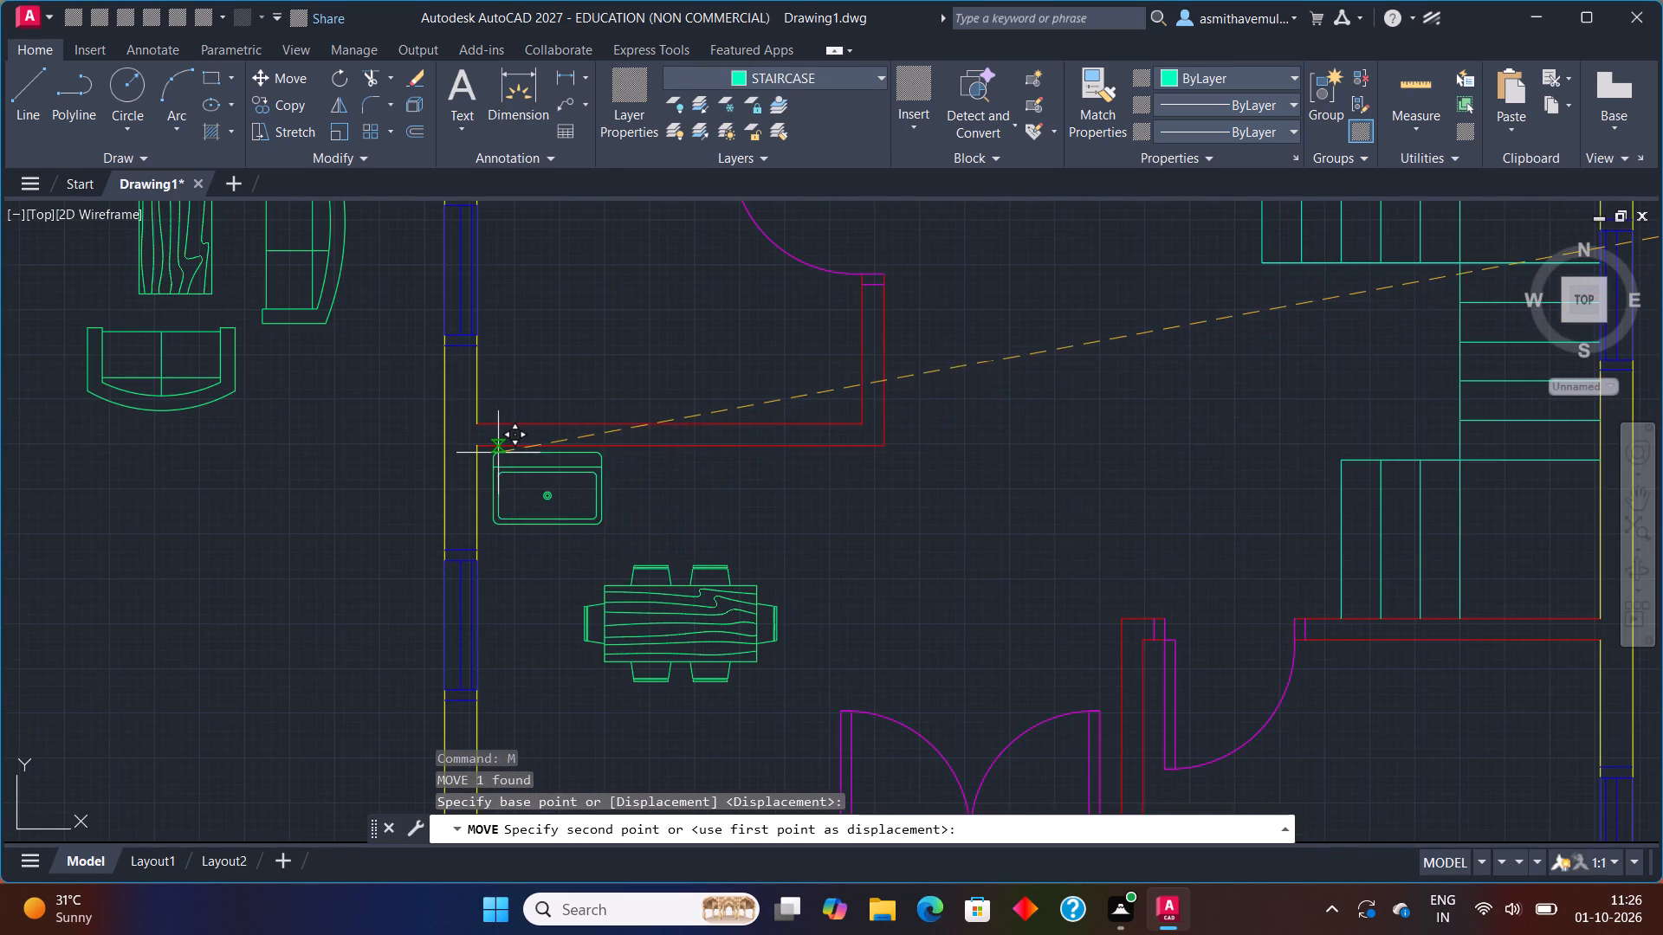
scroll(496, 454, "up", 1)
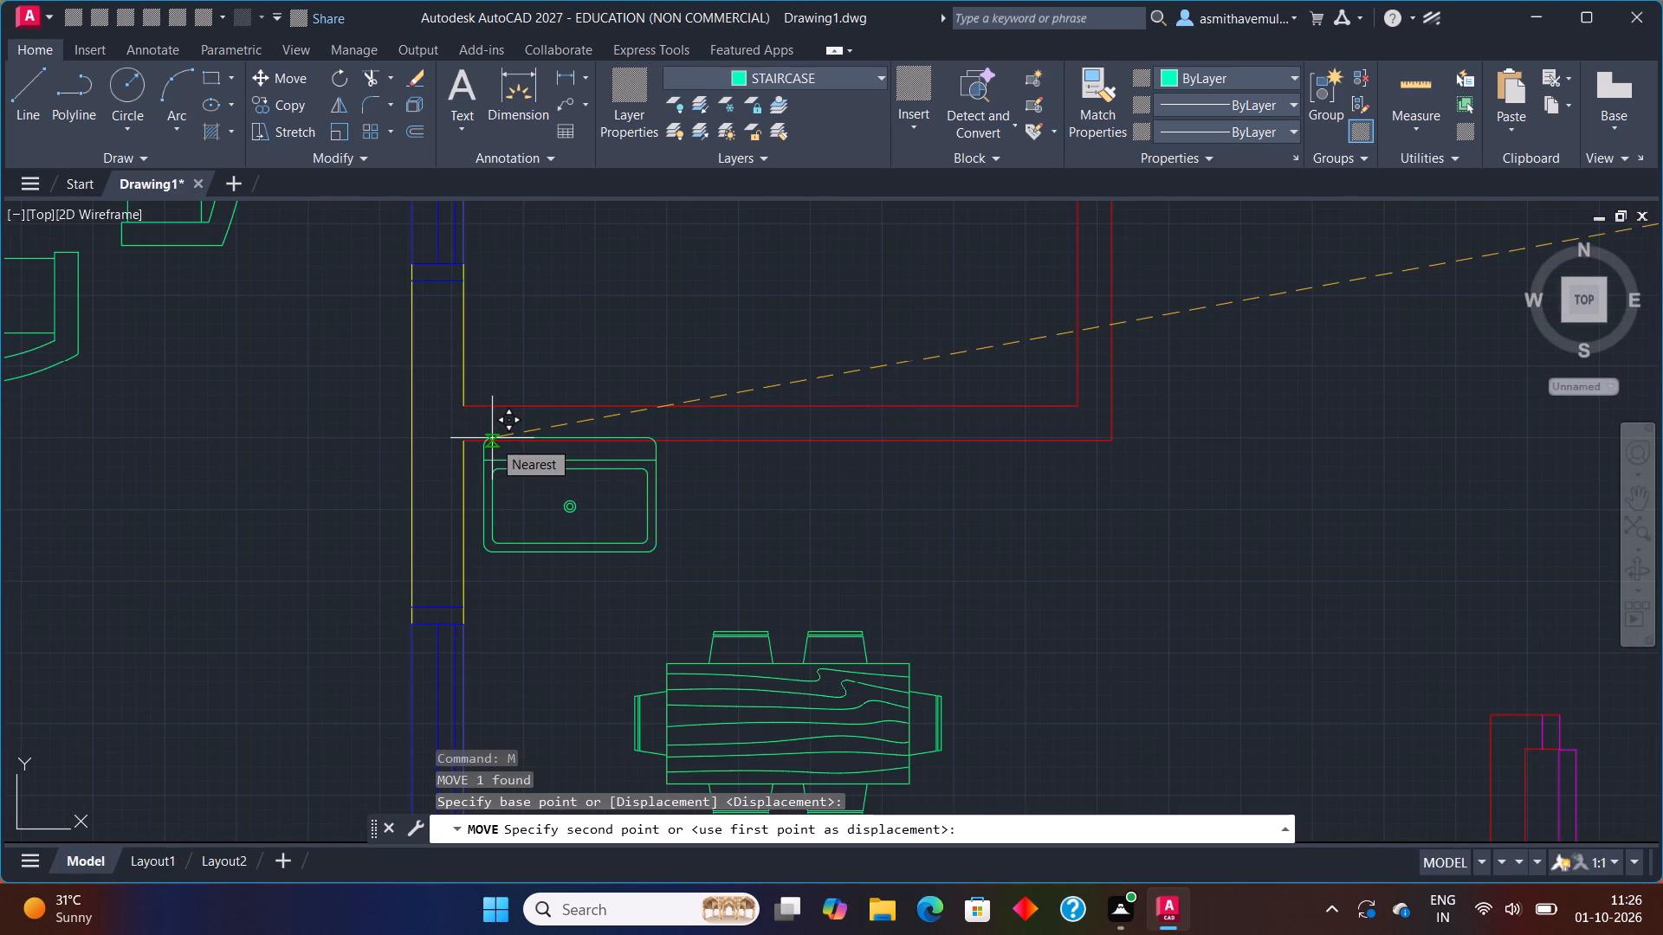
scroll(490, 445, "up", 2)
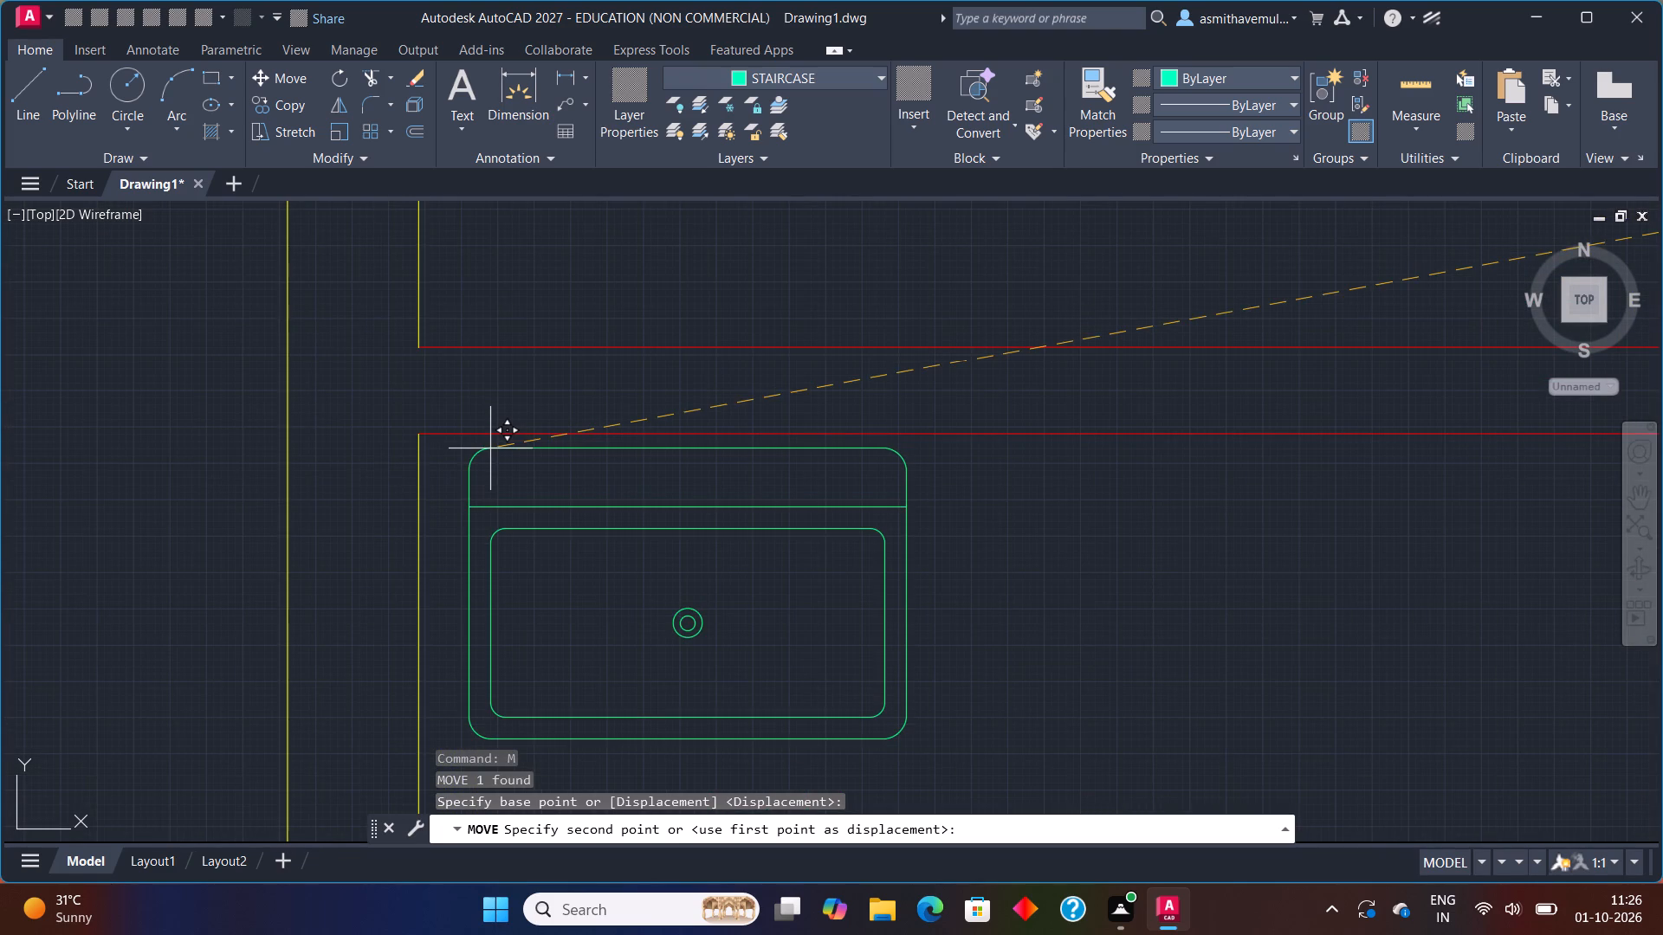
left_click(491, 438)
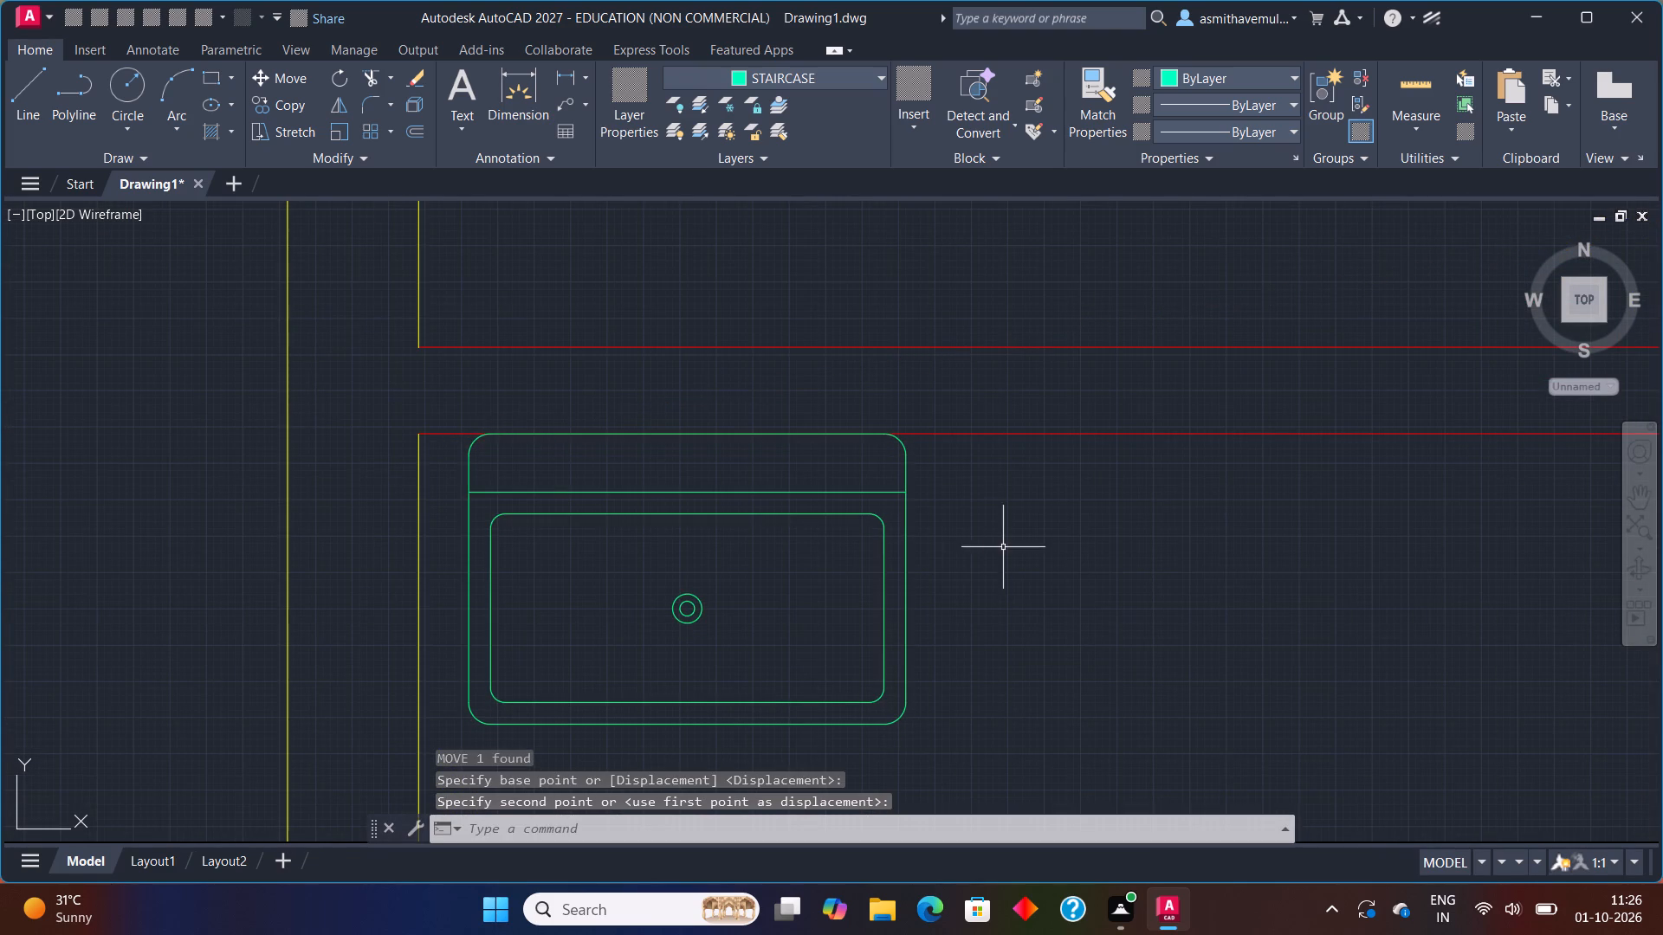
Scale the sofa and coffee table set west of the plan down to about three quarters, based at the smaller sofa's northwest corner.
scroll(1006, 548, "down", 4)
middle_click_drag(1090, 730, 829, 627)
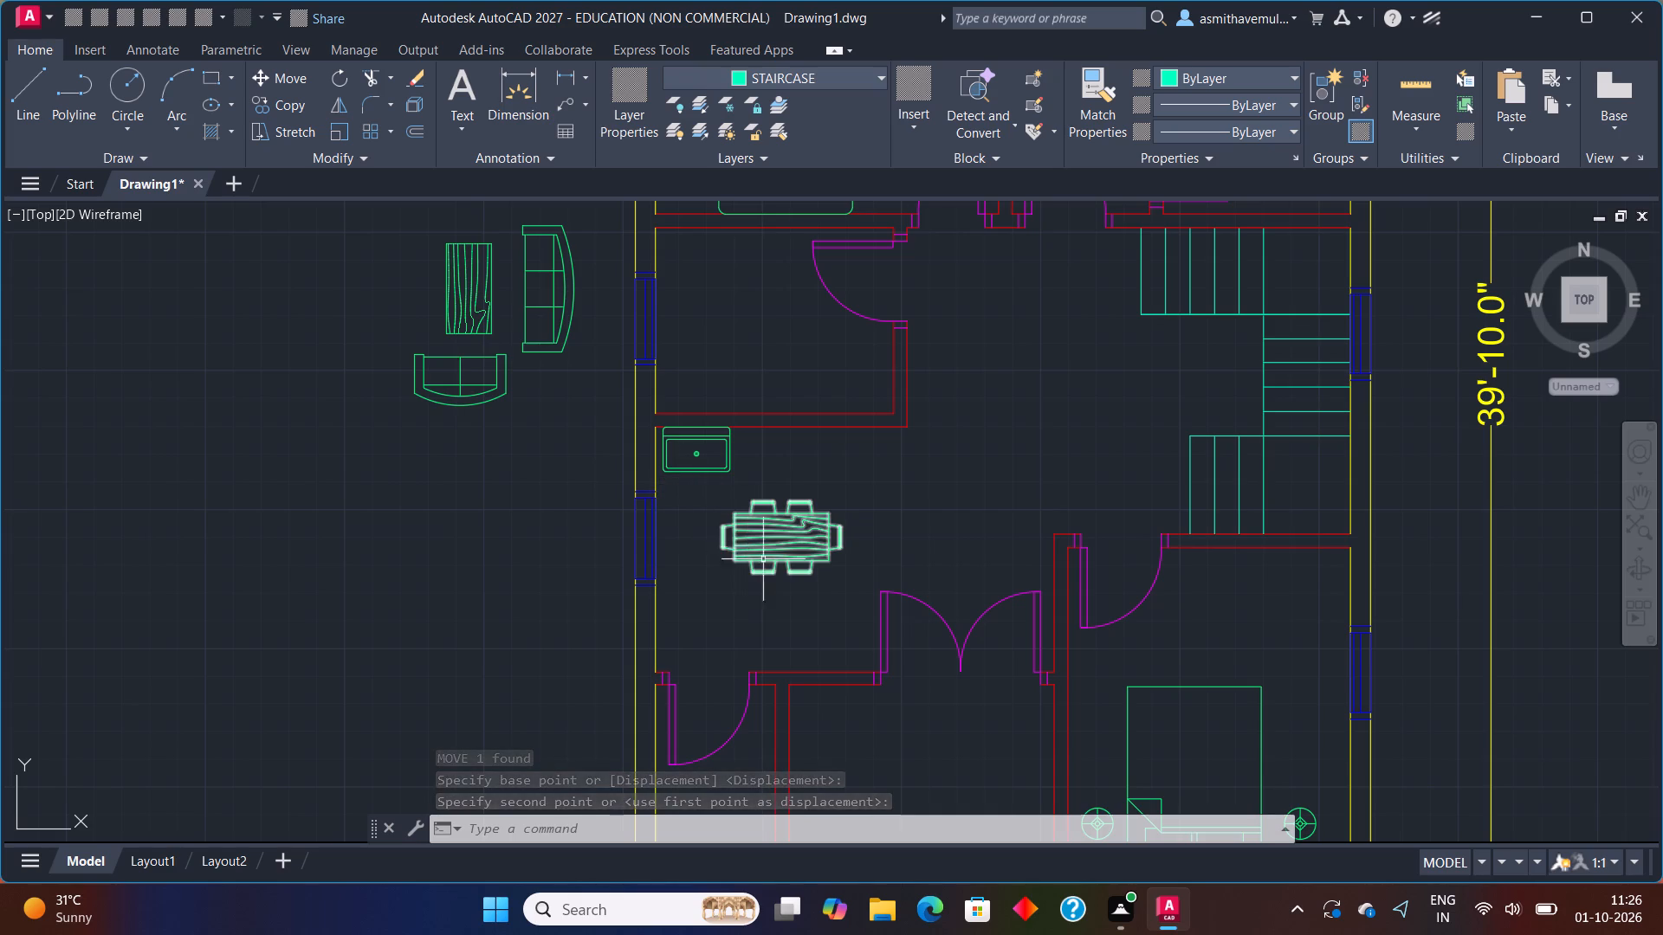
scroll(806, 568, "down", 3)
middle_click_drag(837, 593, 823, 551)
scroll(783, 467, "up", 3)
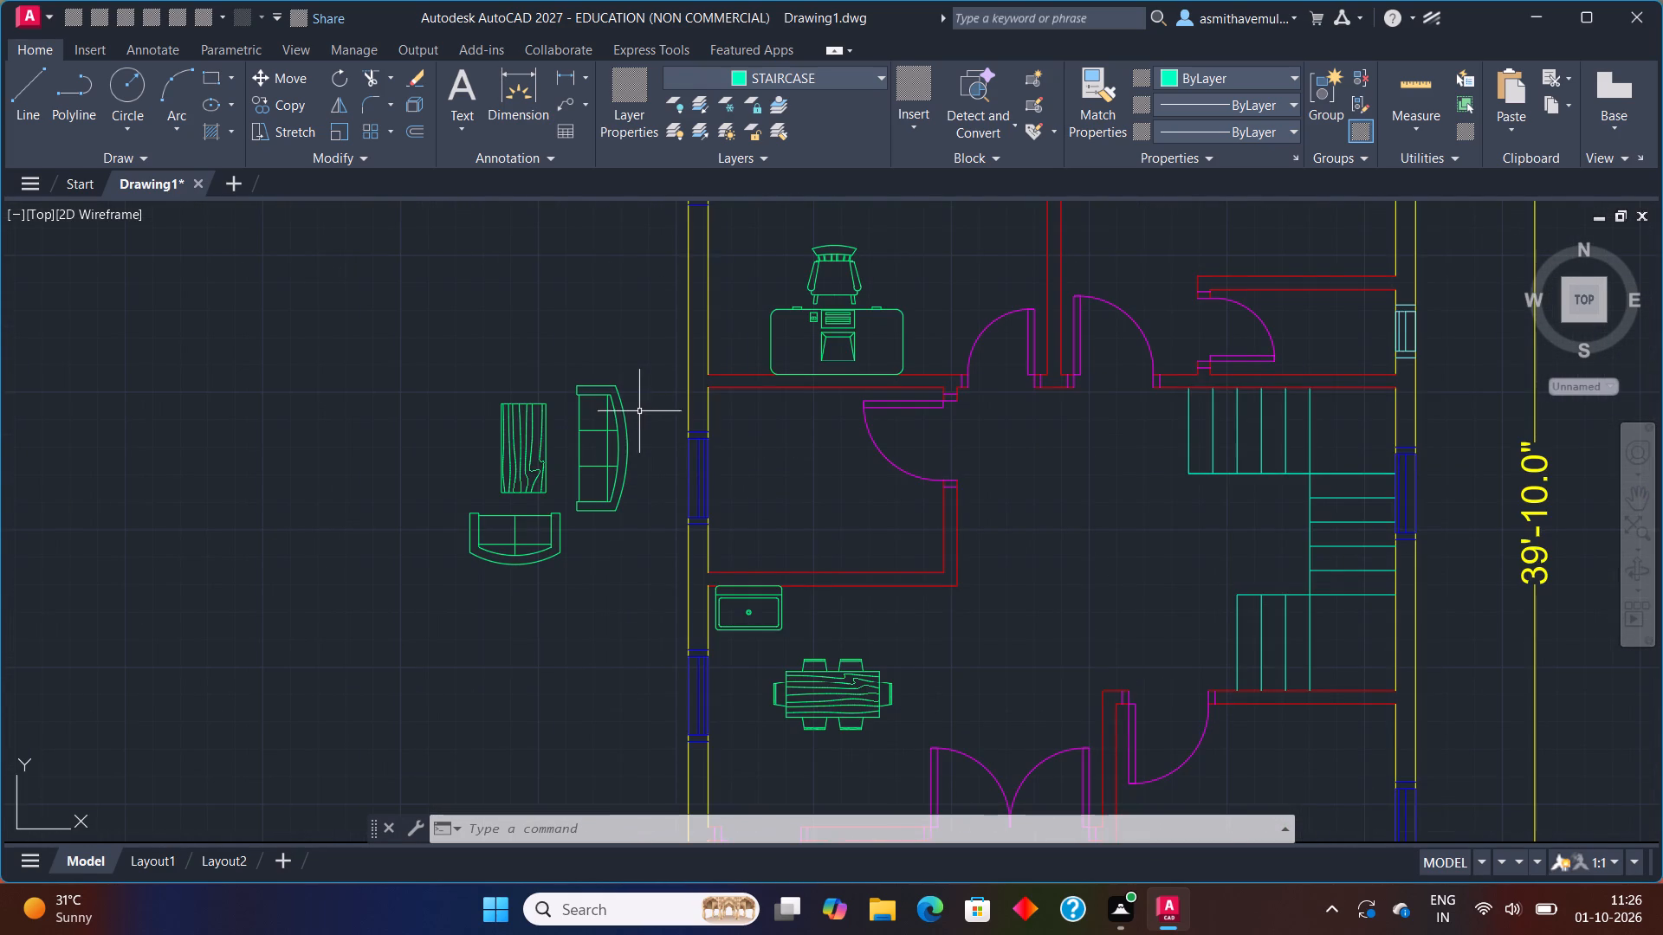
left_click_drag(627, 403, 575, 697)
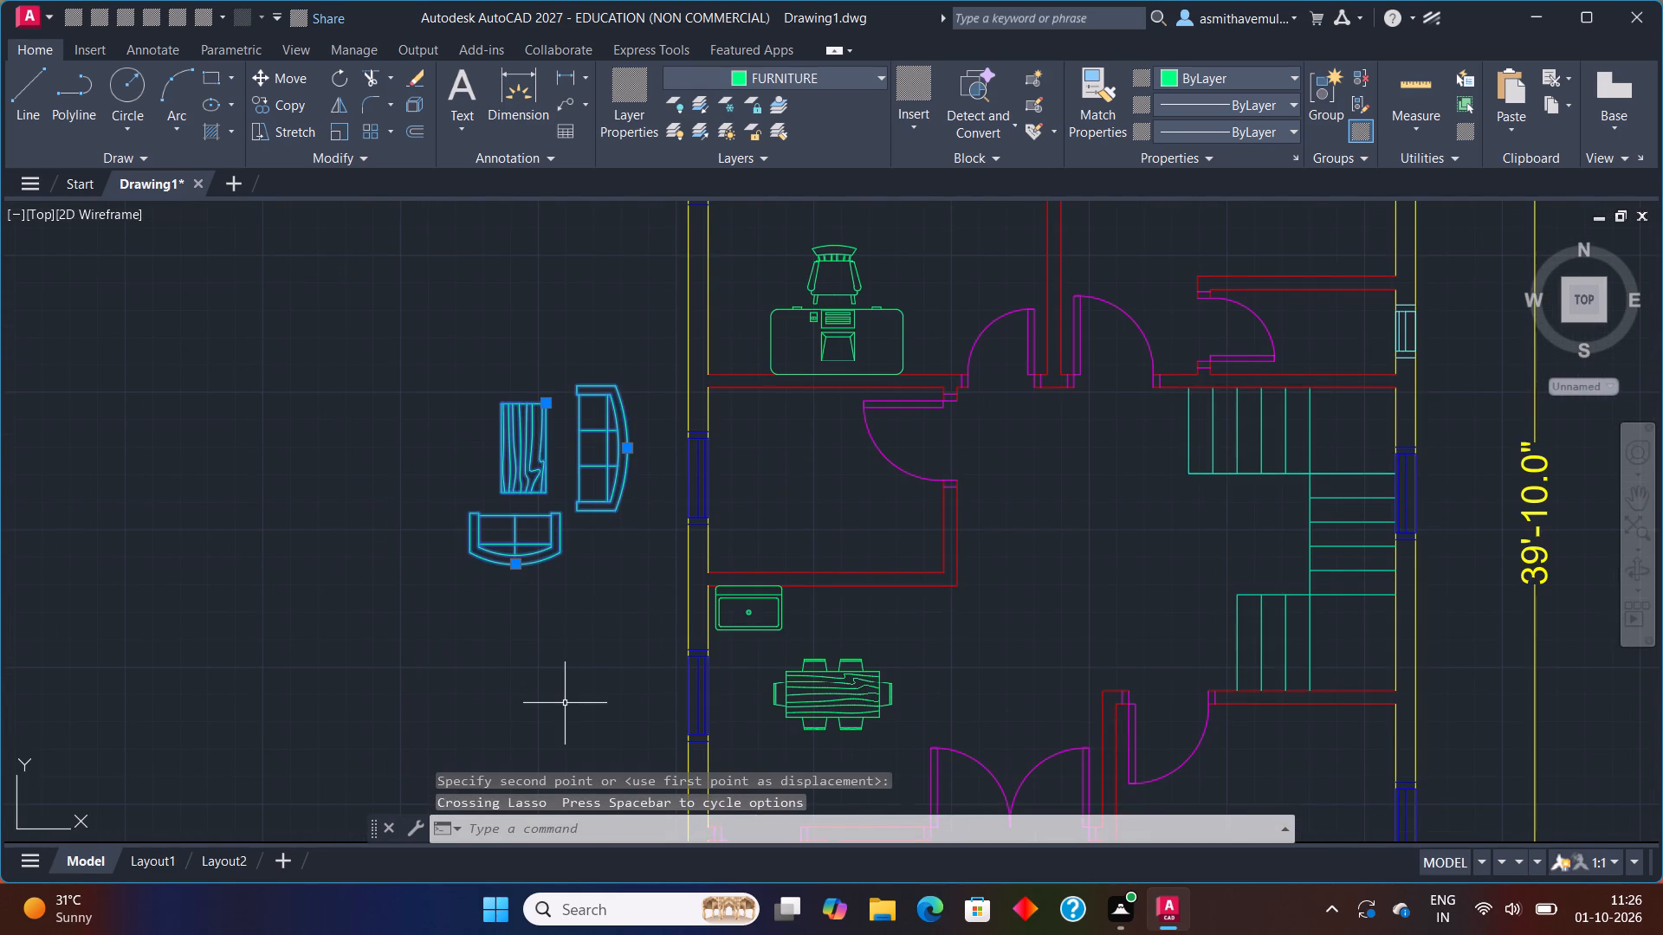
type("SCALE")
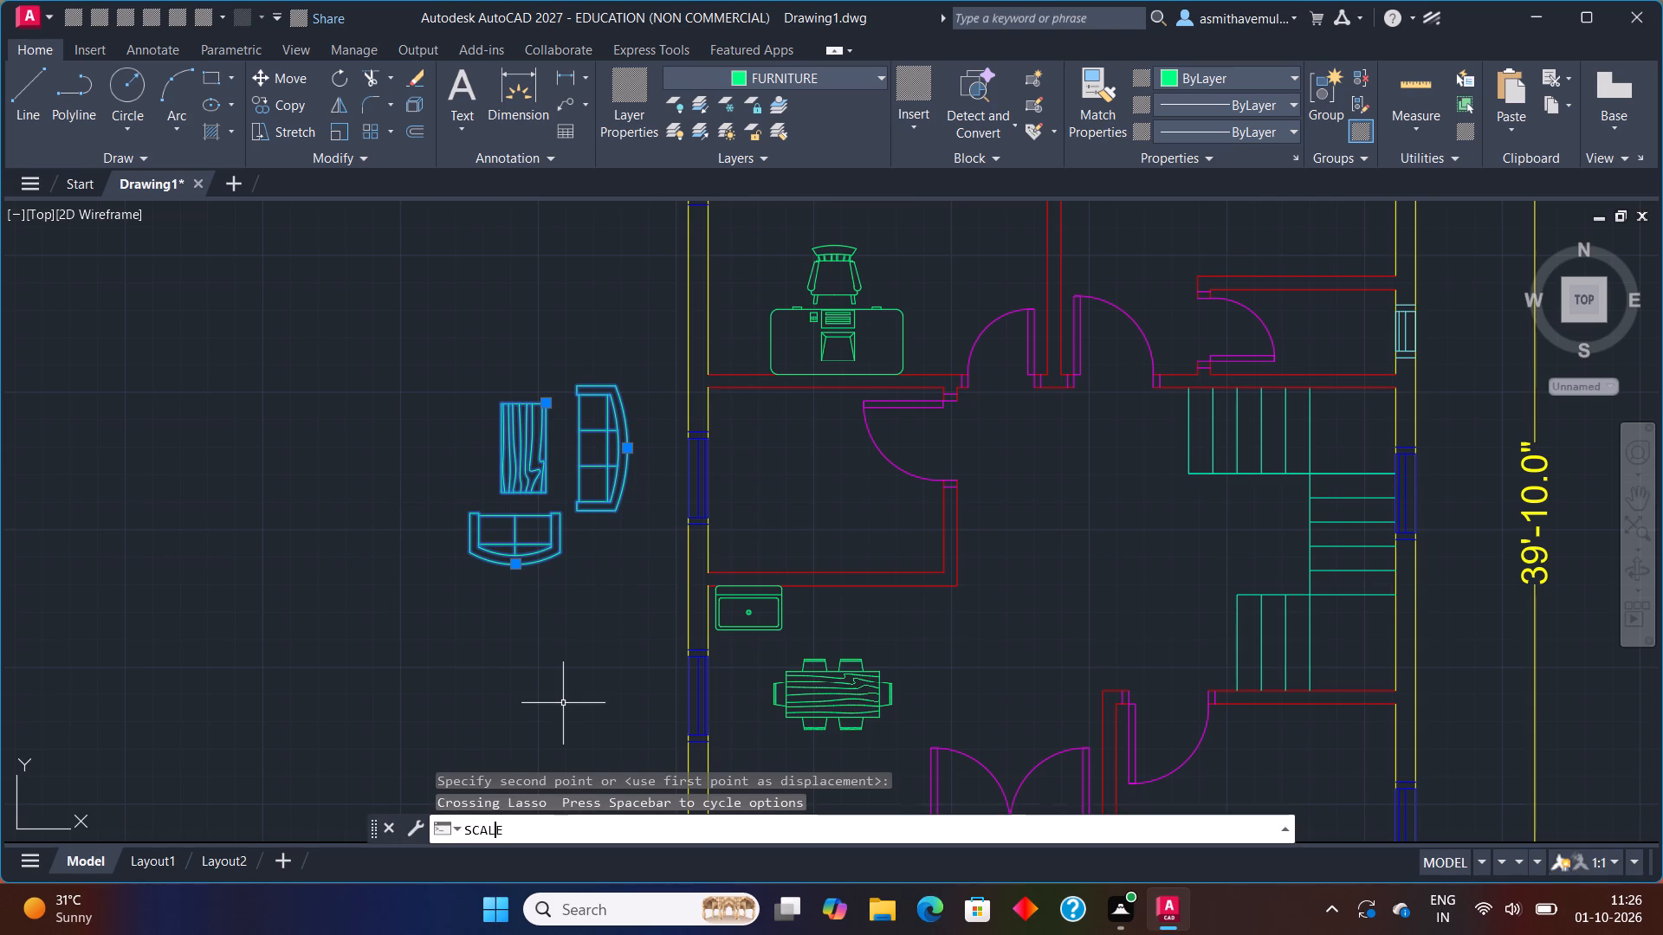
key("Return")
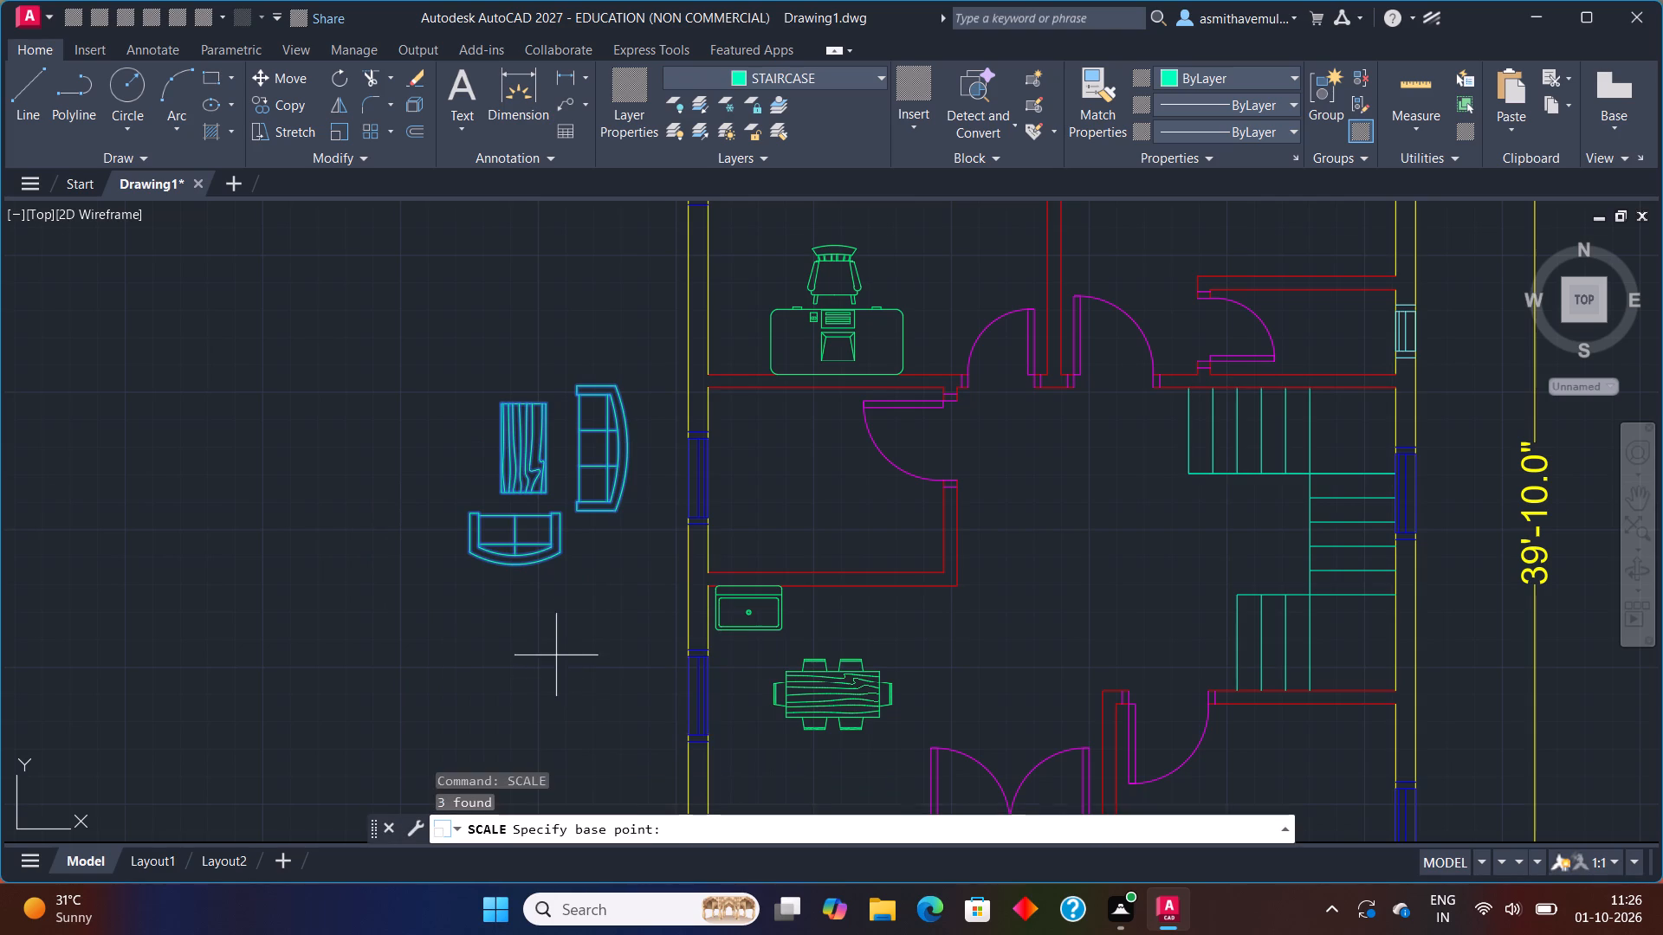
left_click(463, 514)
left_click(416, 555)
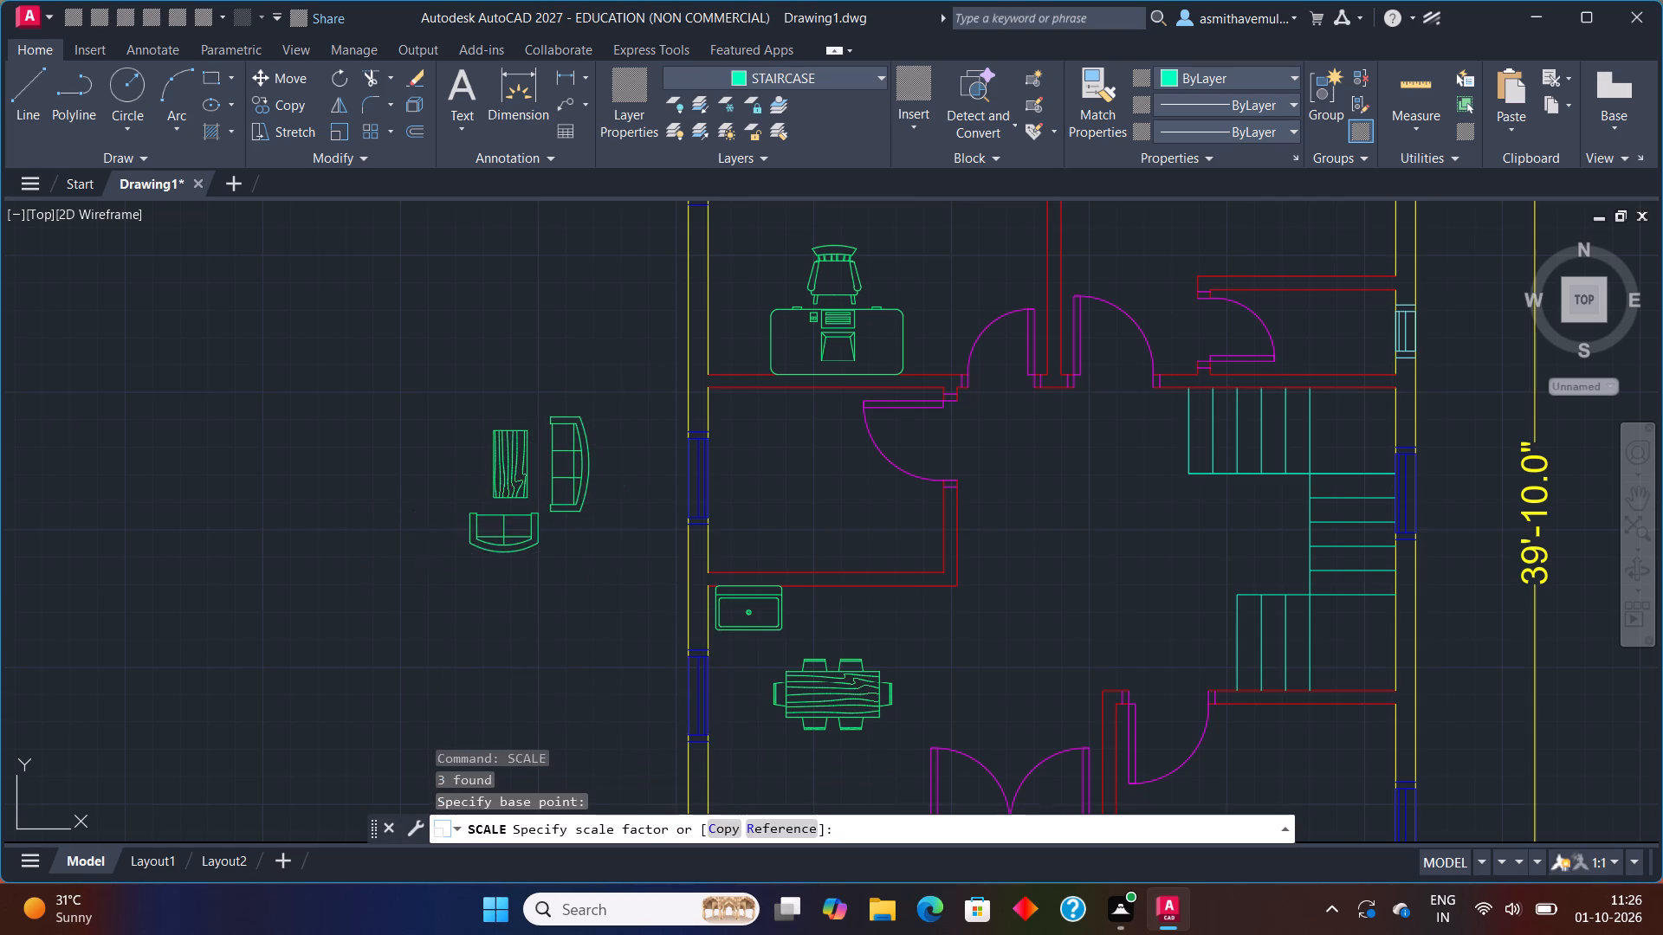
Rotate the sofa and coffee table set 180° about the longer sofa's northwest corner.
scroll(885, 558, "down", 1)
middle_click_drag(944, 651, 929, 521)
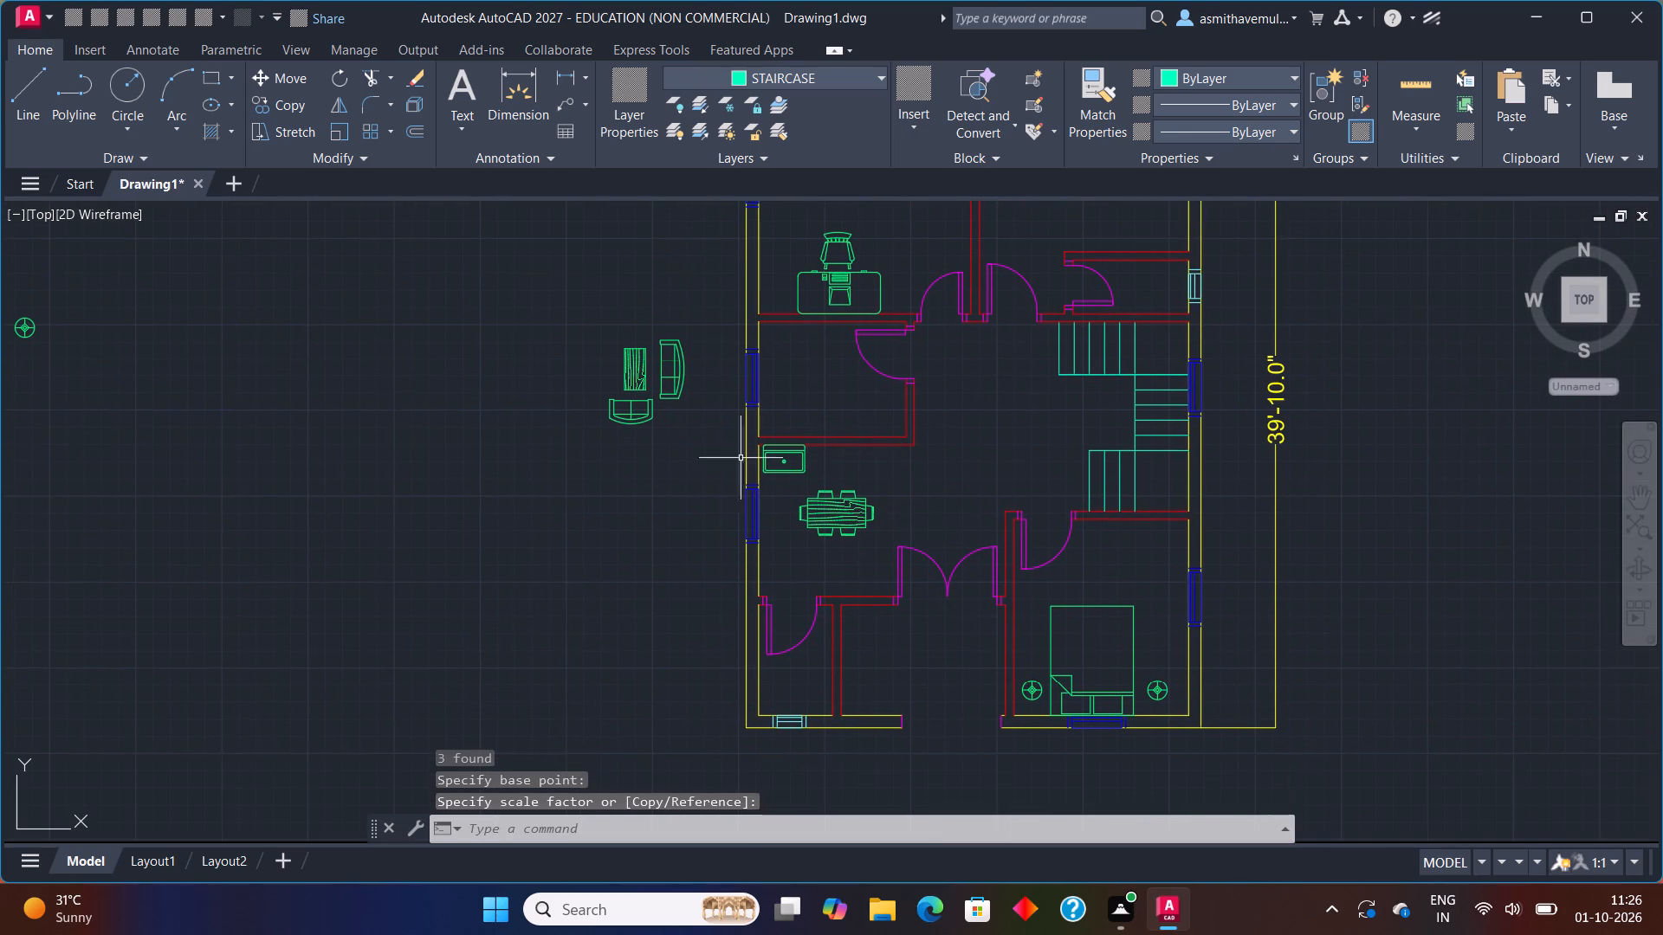
left_click_drag(705, 319, 600, 508)
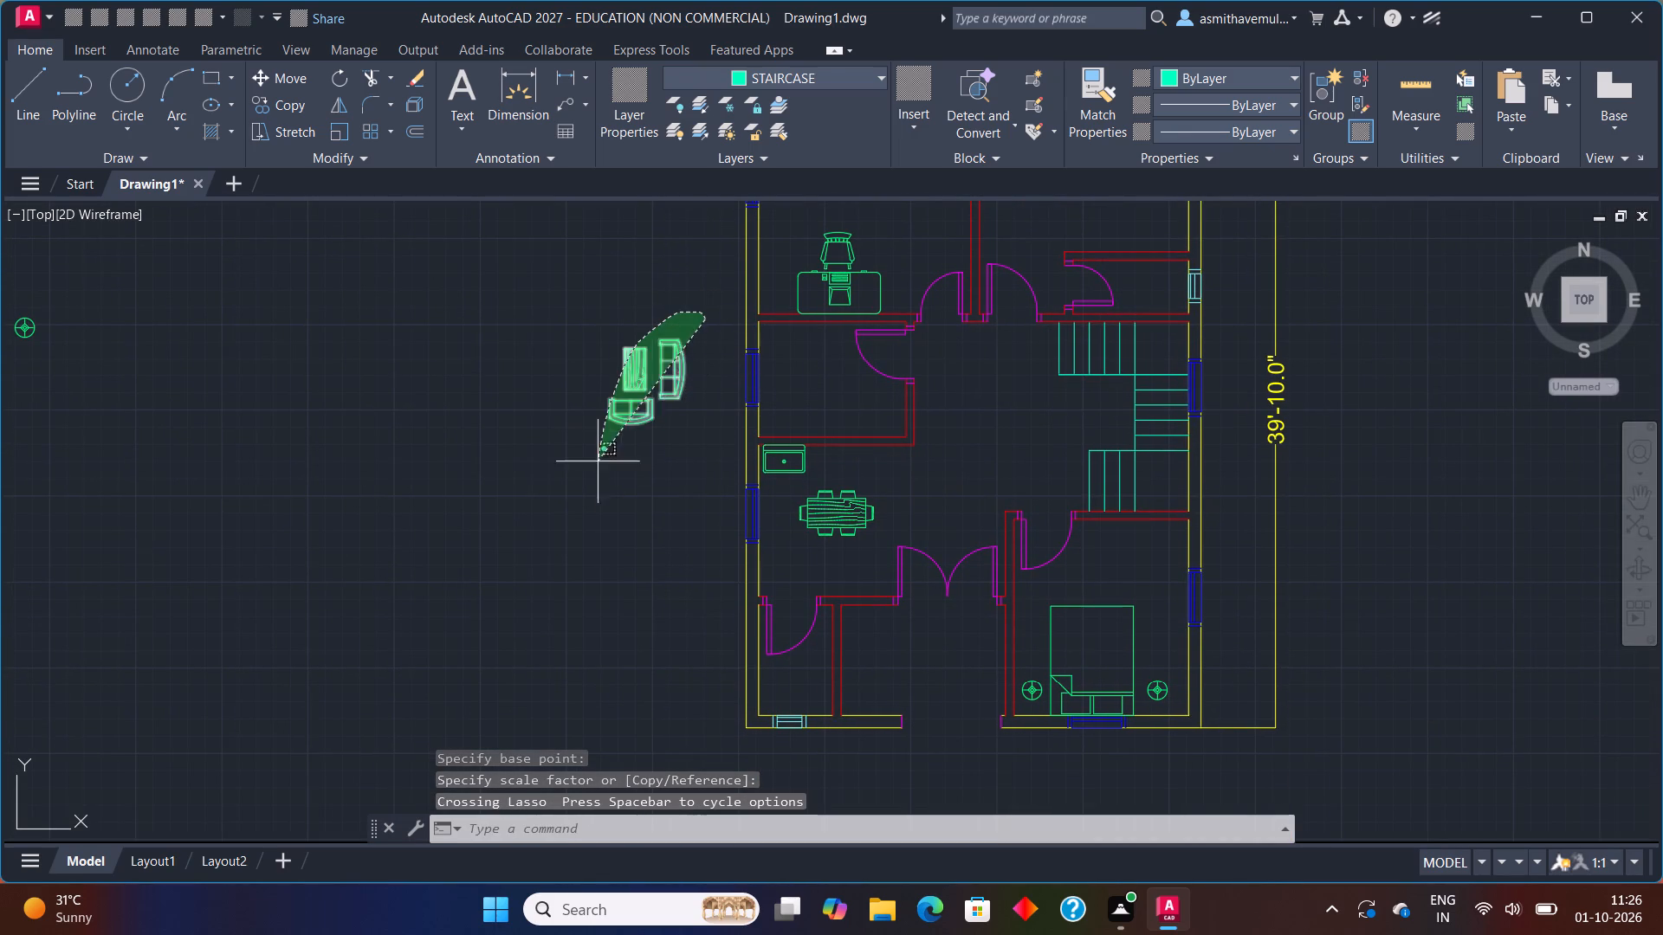
left_click_drag(600, 508, 675, 619)
key("r")
key("o")
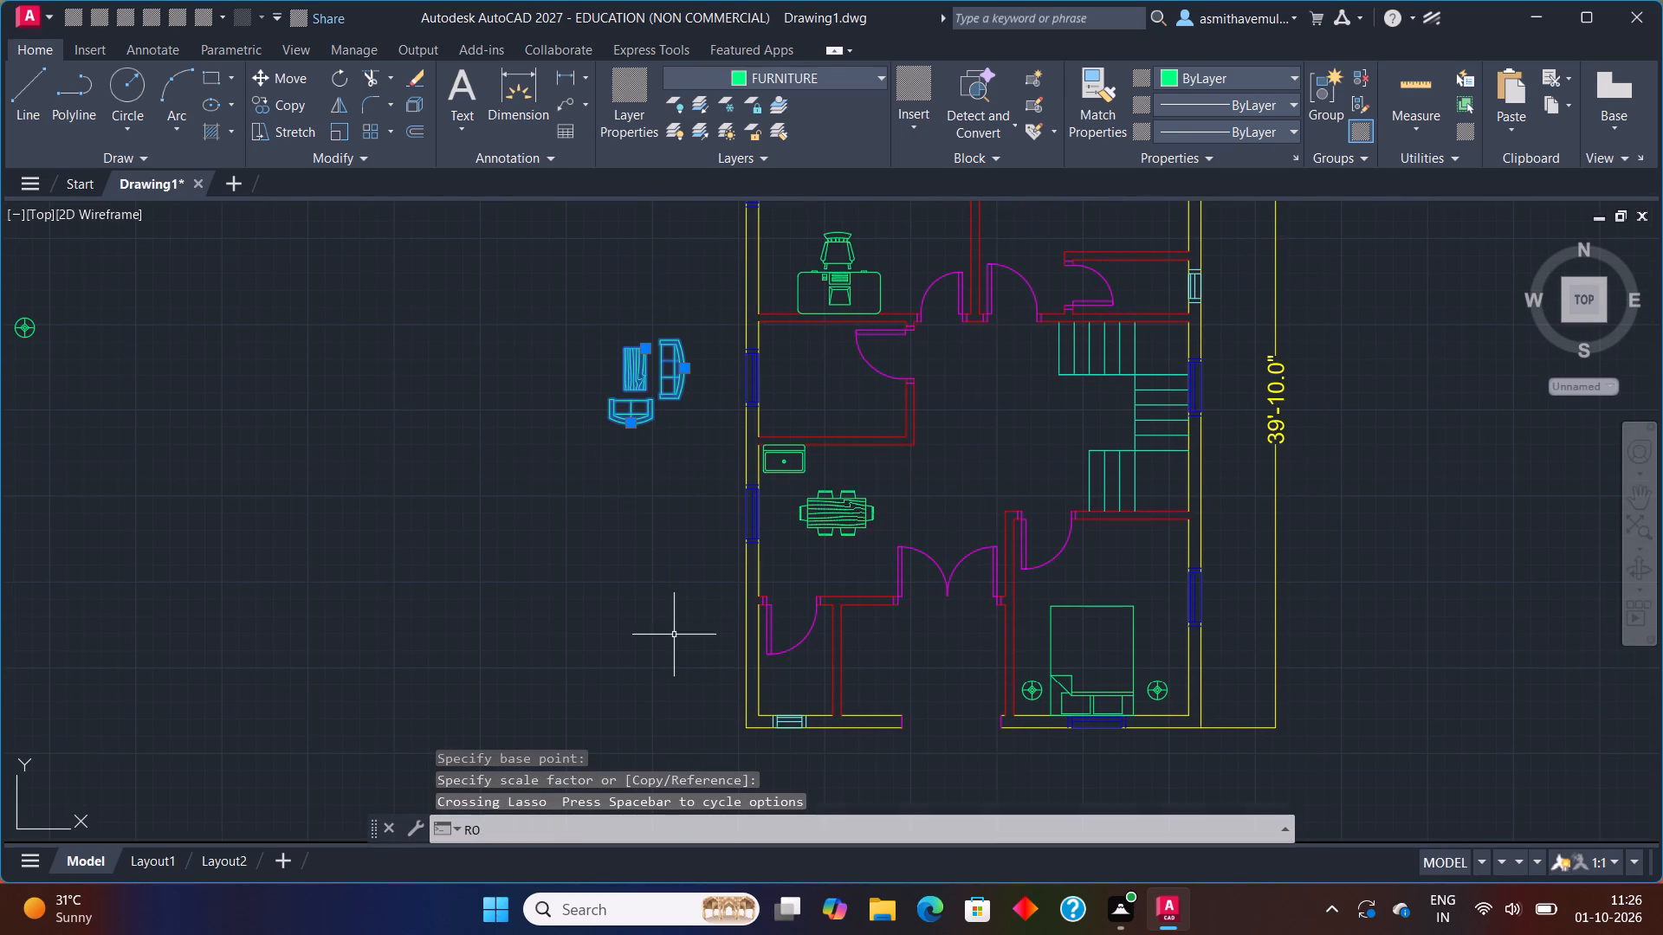
key("Return")
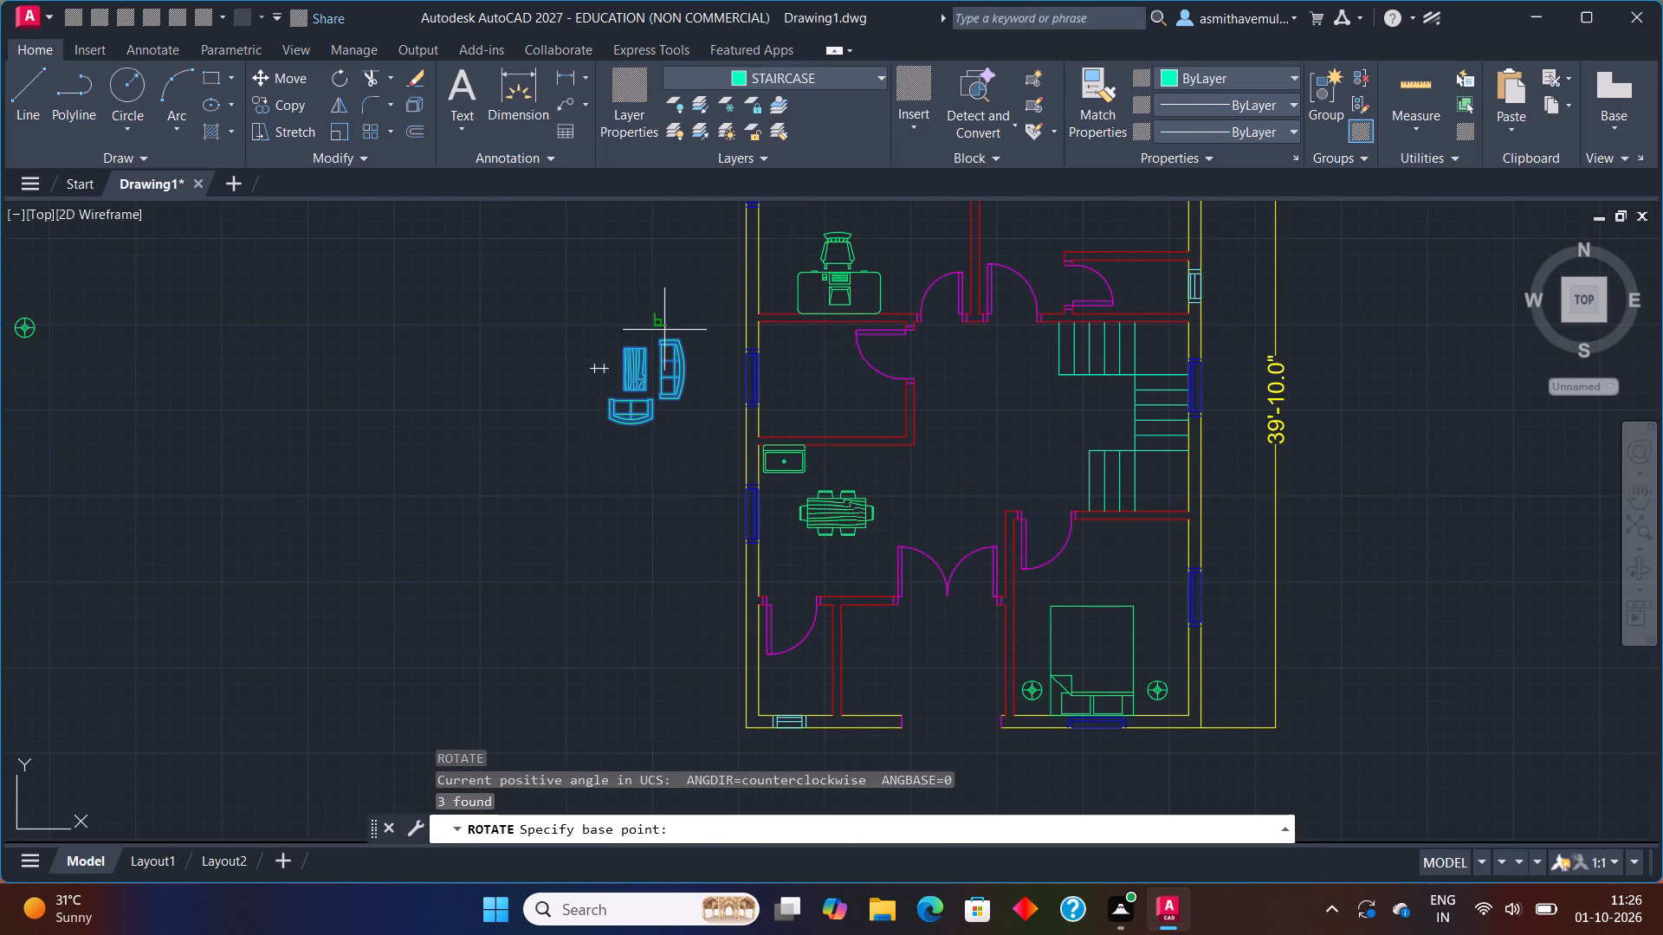
left_click(660, 344)
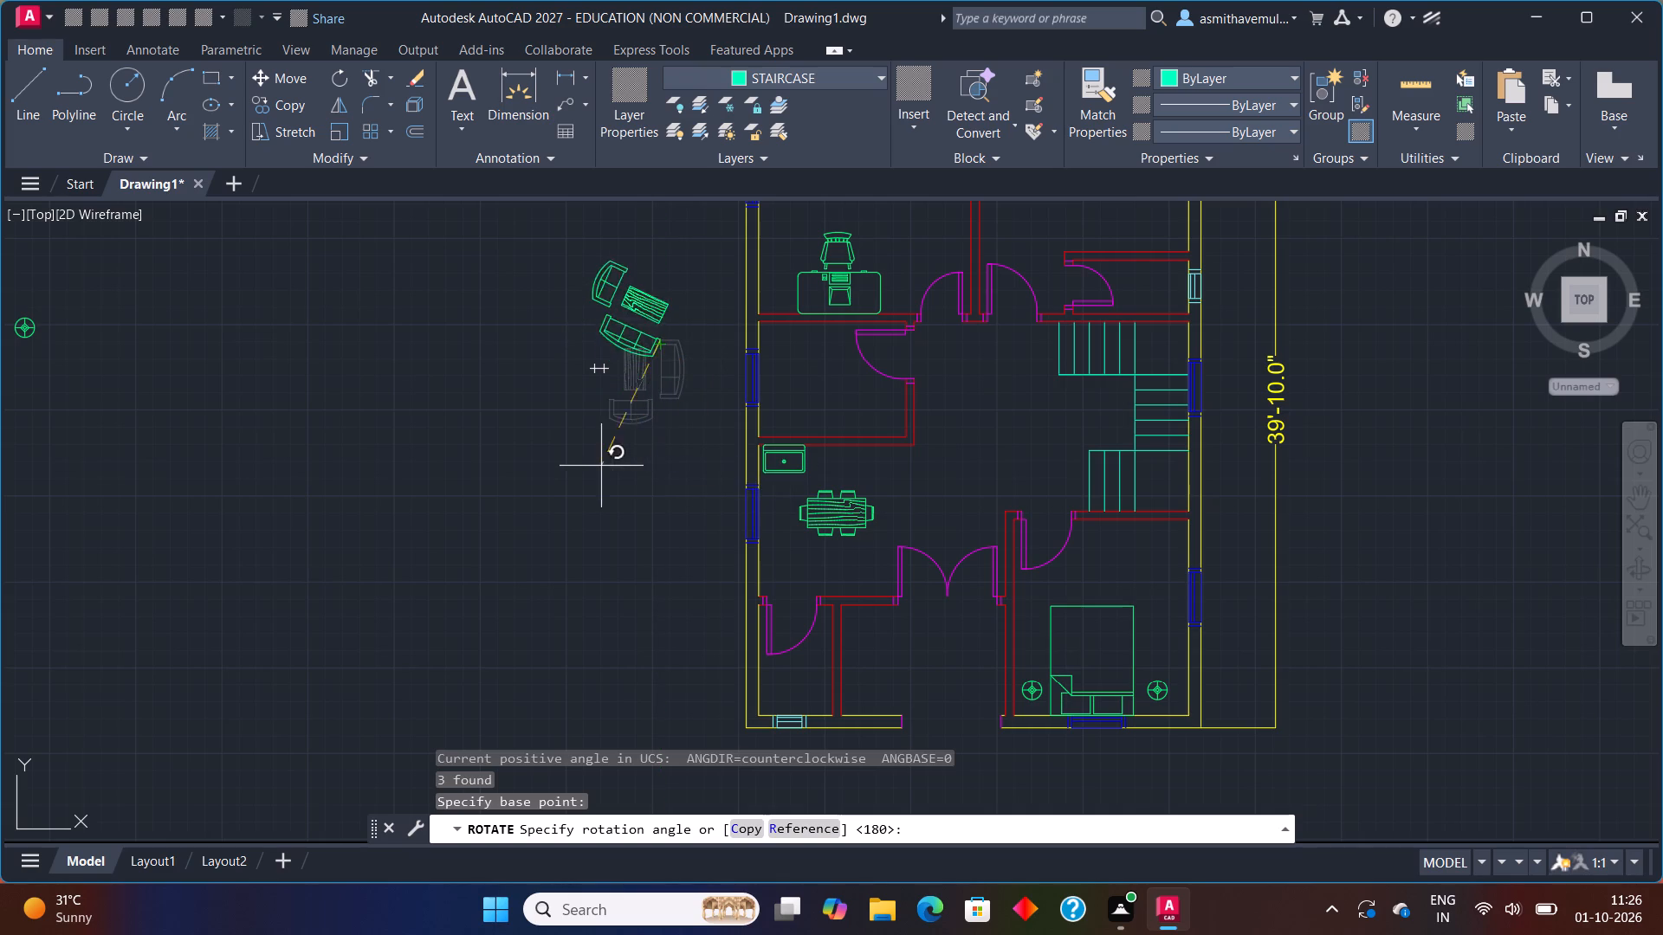
key("F8")
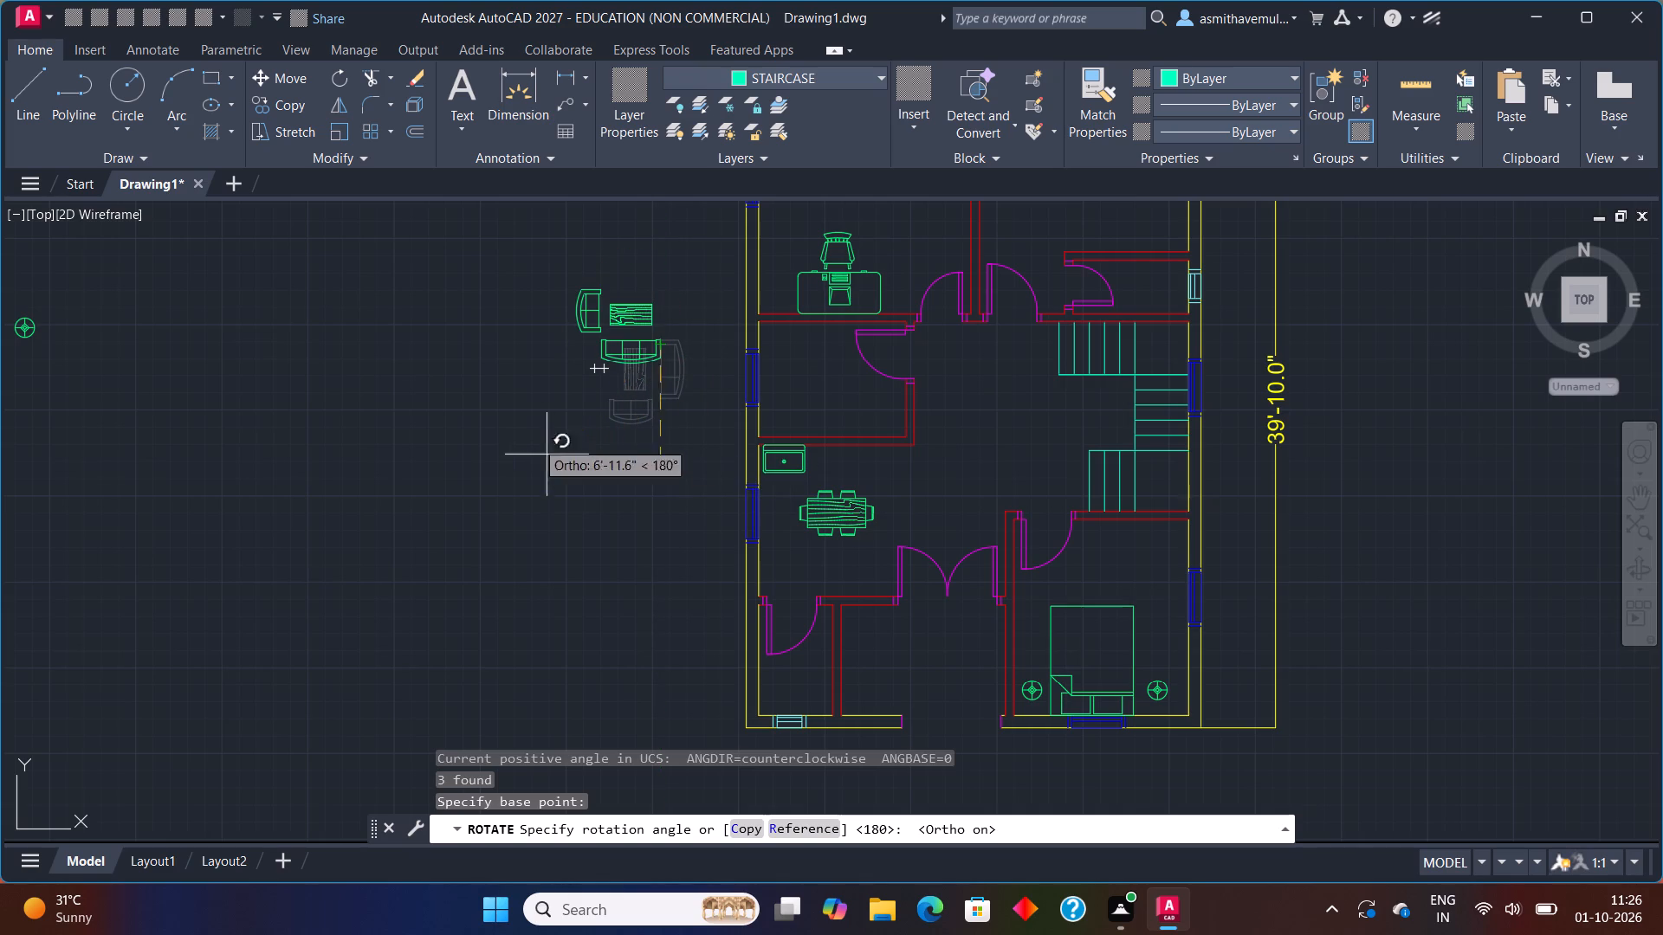
left_click(541, 371)
Move the sofa and coffee table set into the space south of the double door, with the longer sofa against its west wall.
left_click_drag(726, 248, 657, 261)
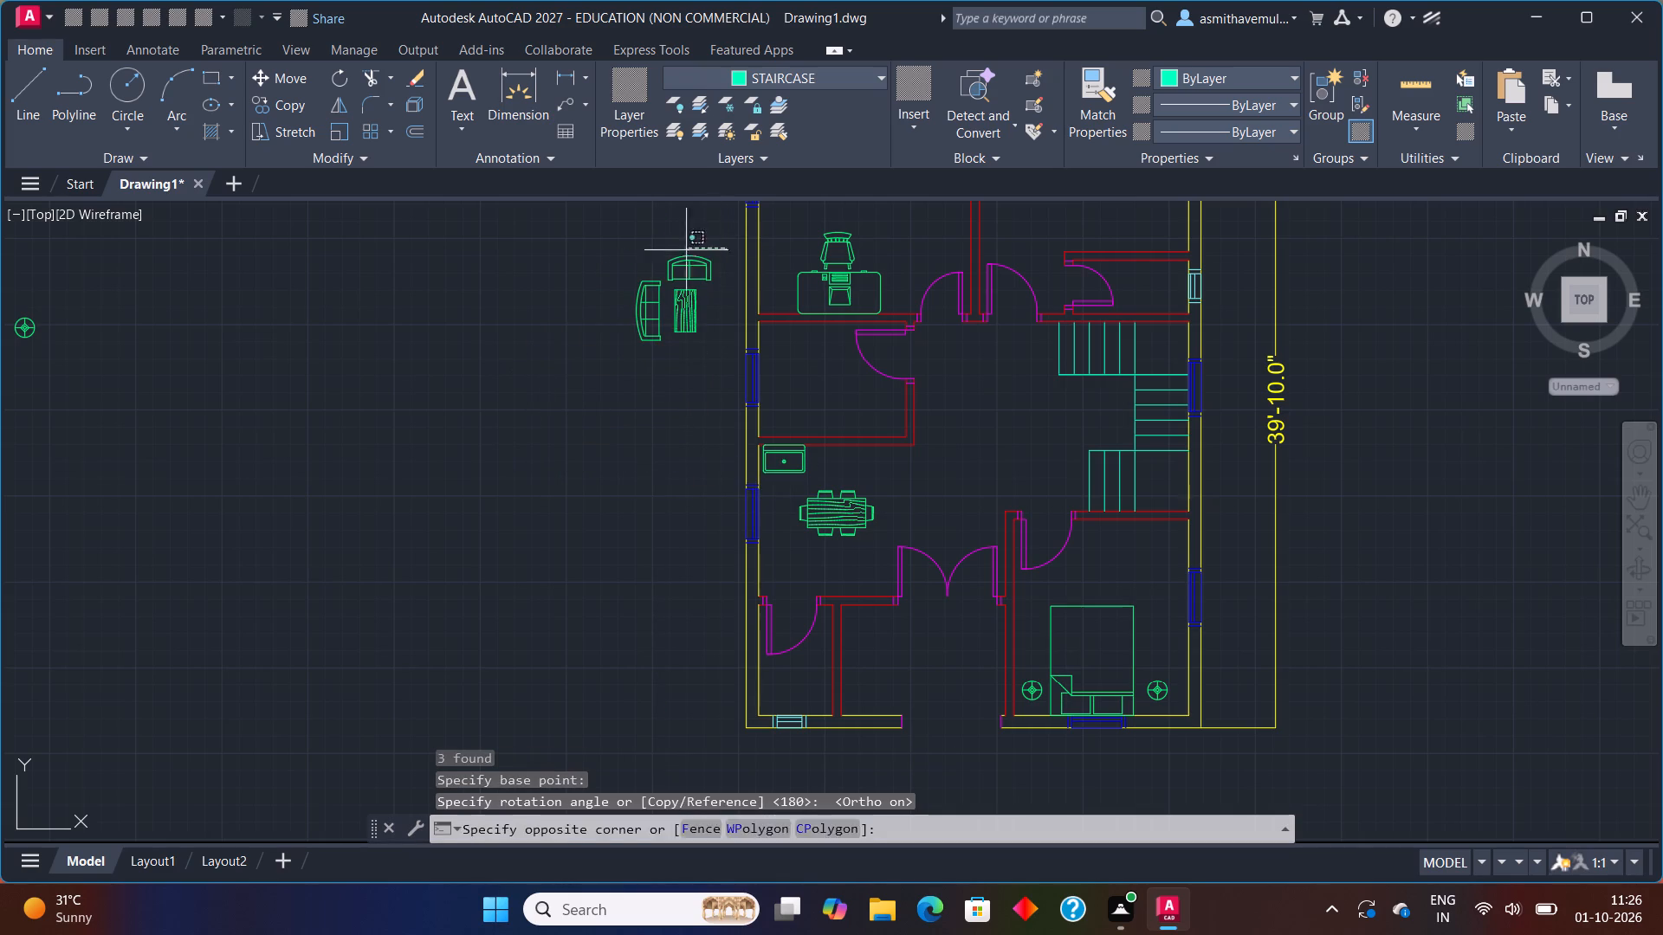
left_click_drag(657, 261, 590, 371)
key("m")
key("Return")
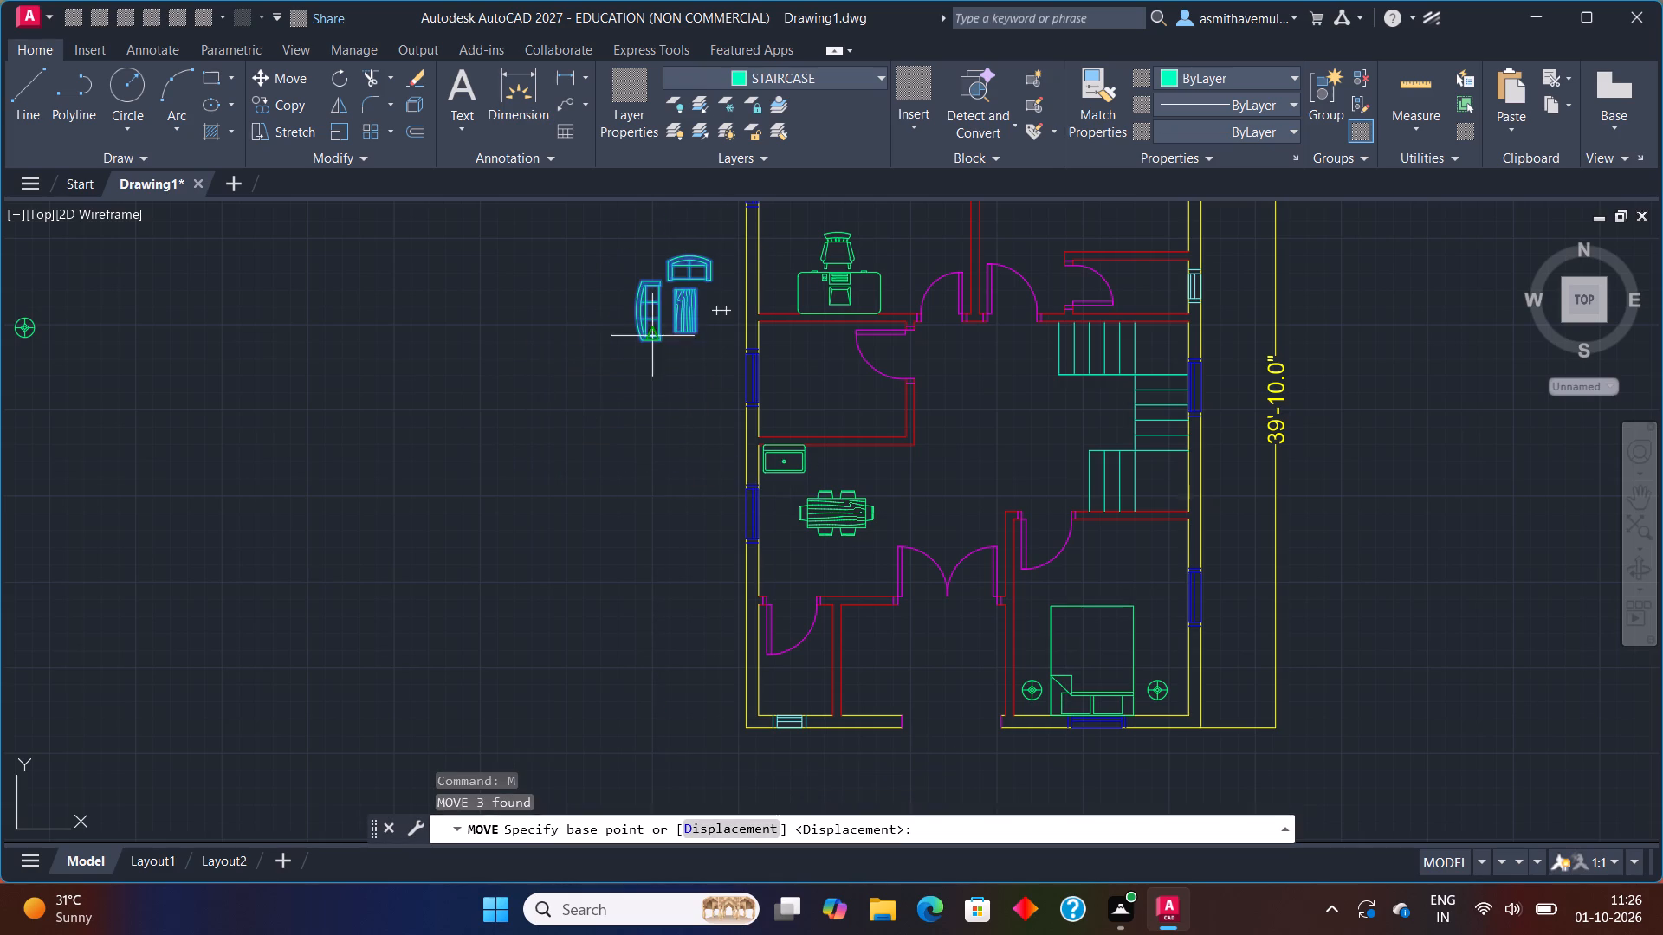
left_click(702, 270)
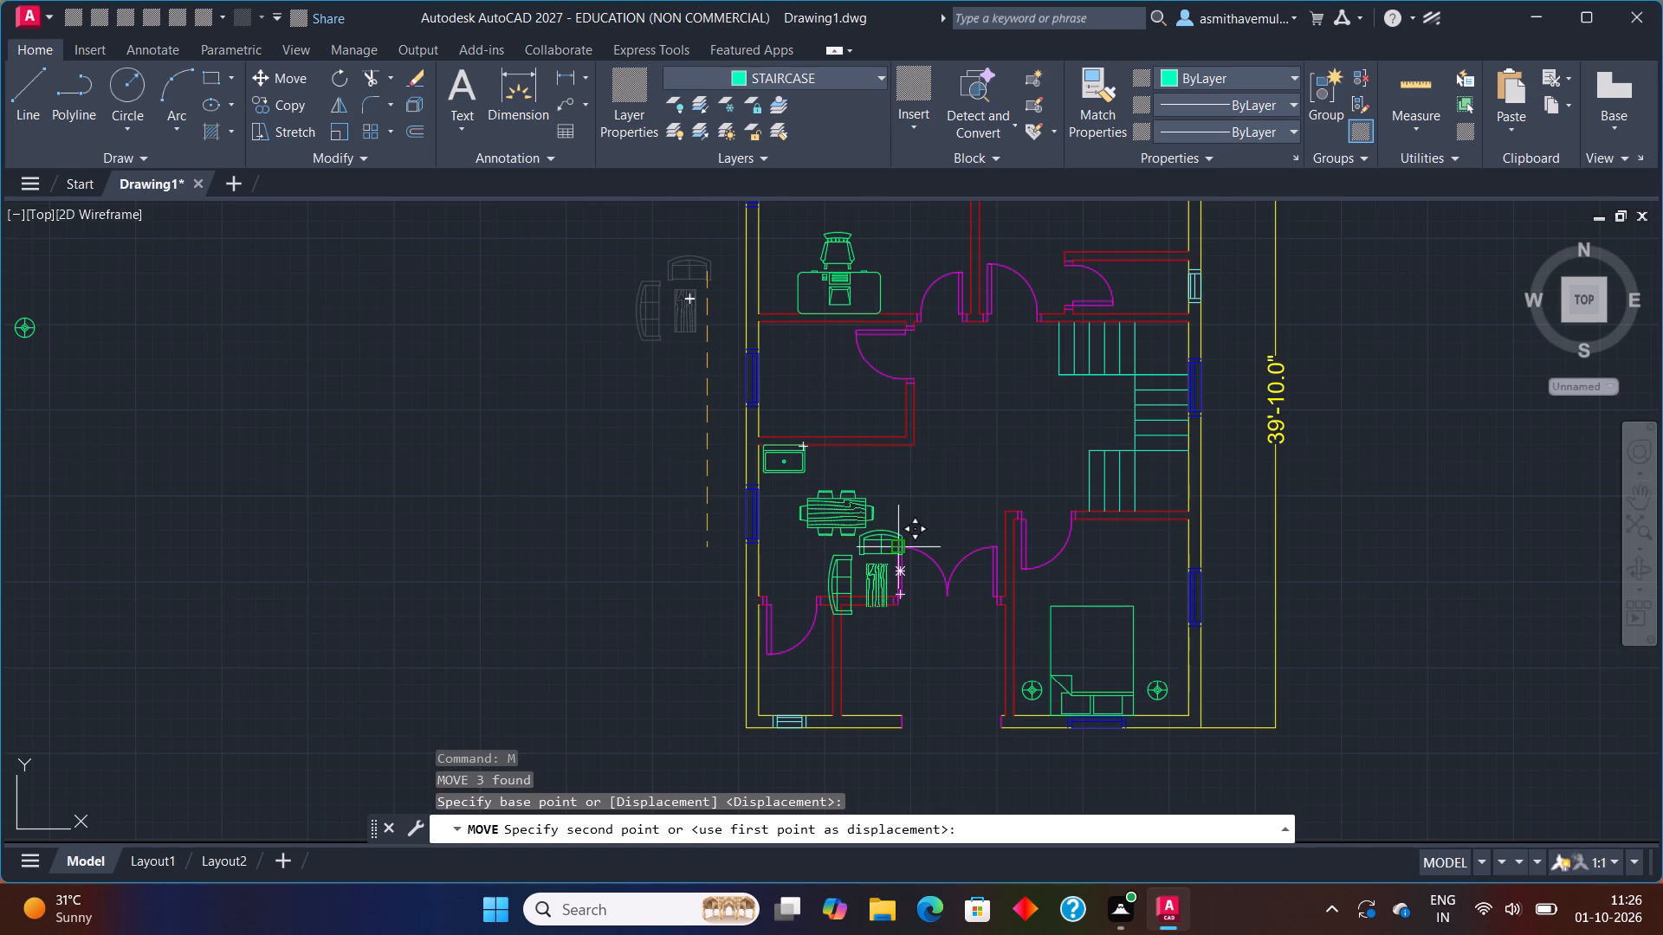
key("F8")
scroll(936, 661, "up", 2)
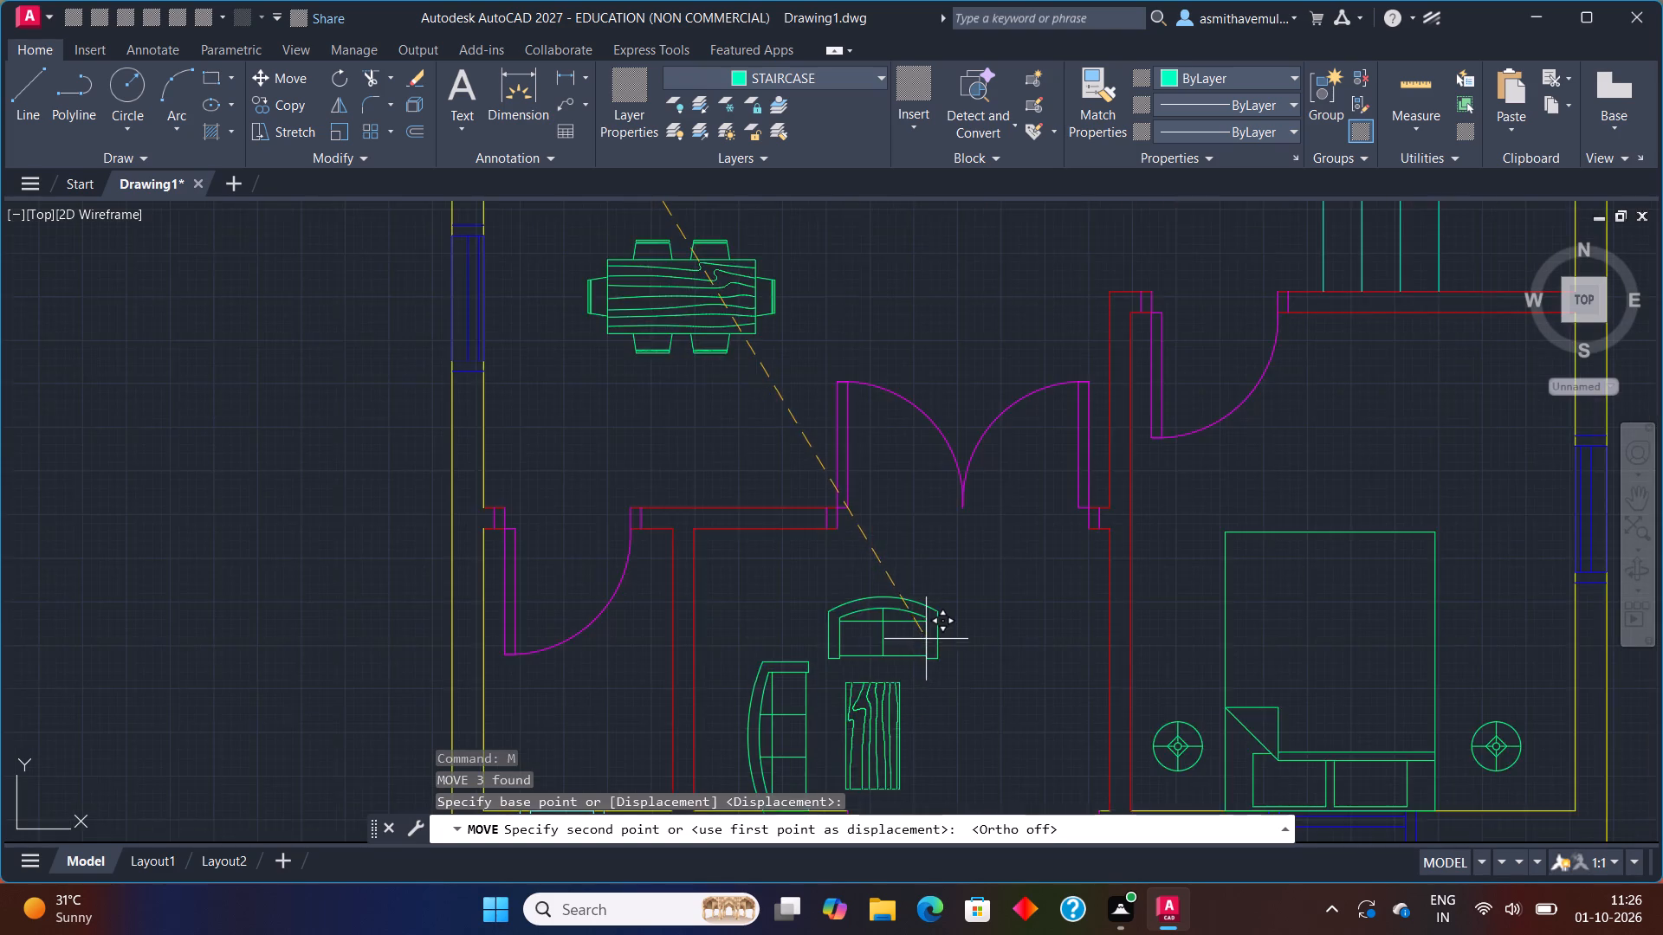
scroll(923, 629, "up", 1)
scroll(915, 596, "down", 2)
middle_click_drag(915, 596, 877, 463)
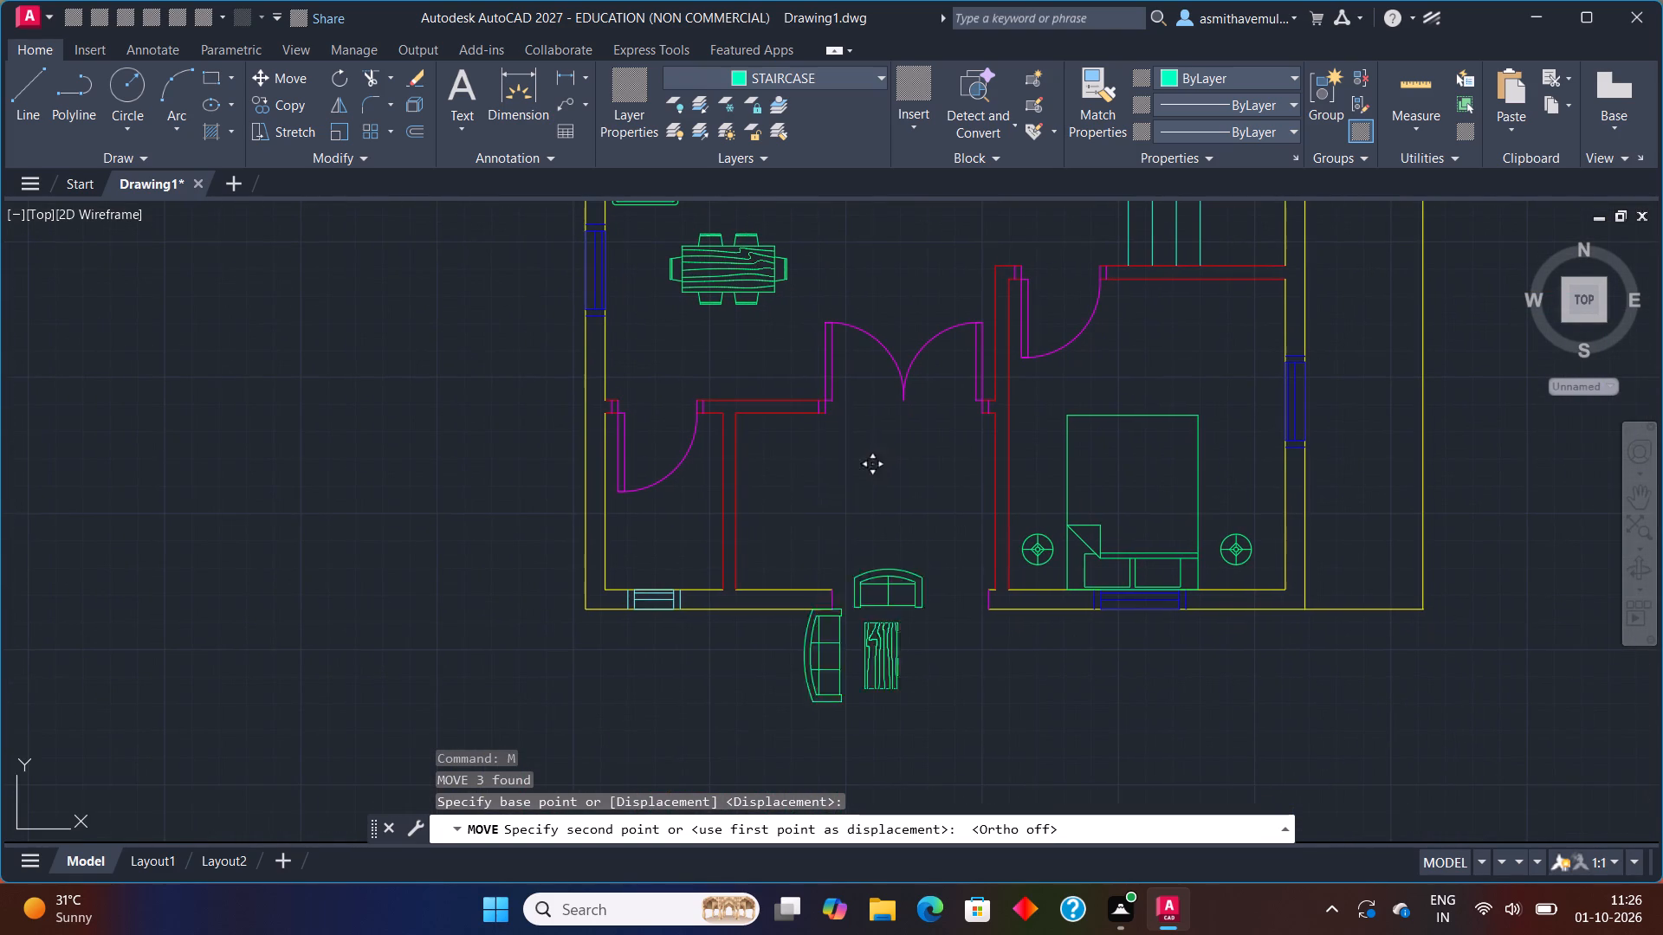
scroll(850, 455, "up", 2)
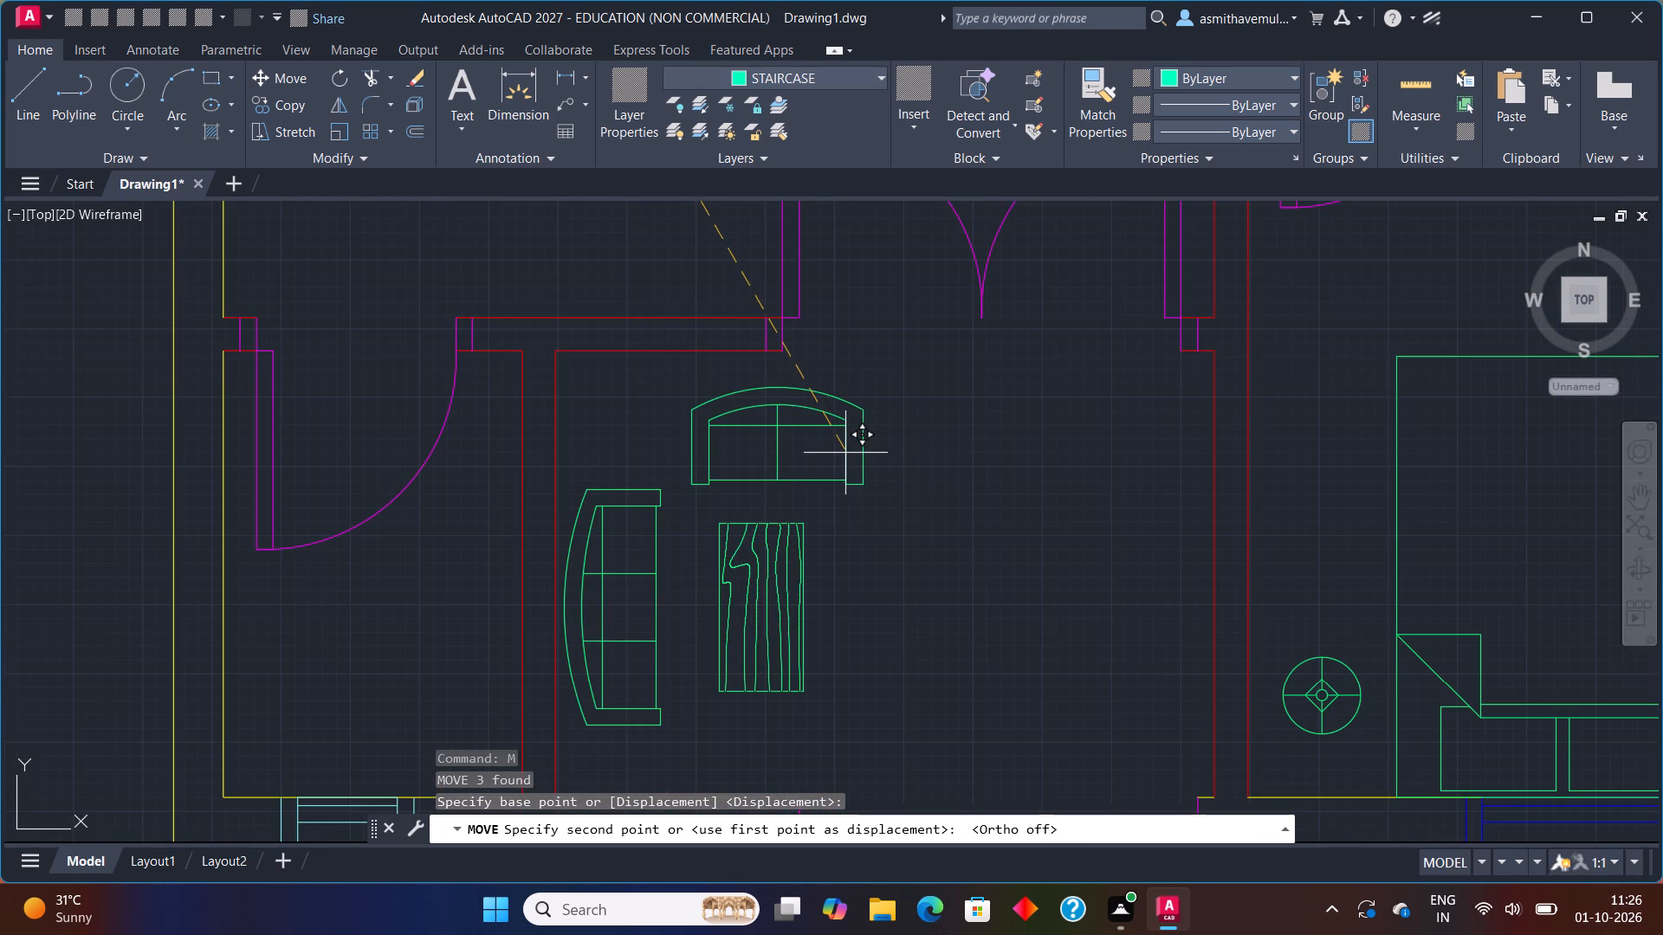
left_click(838, 452)
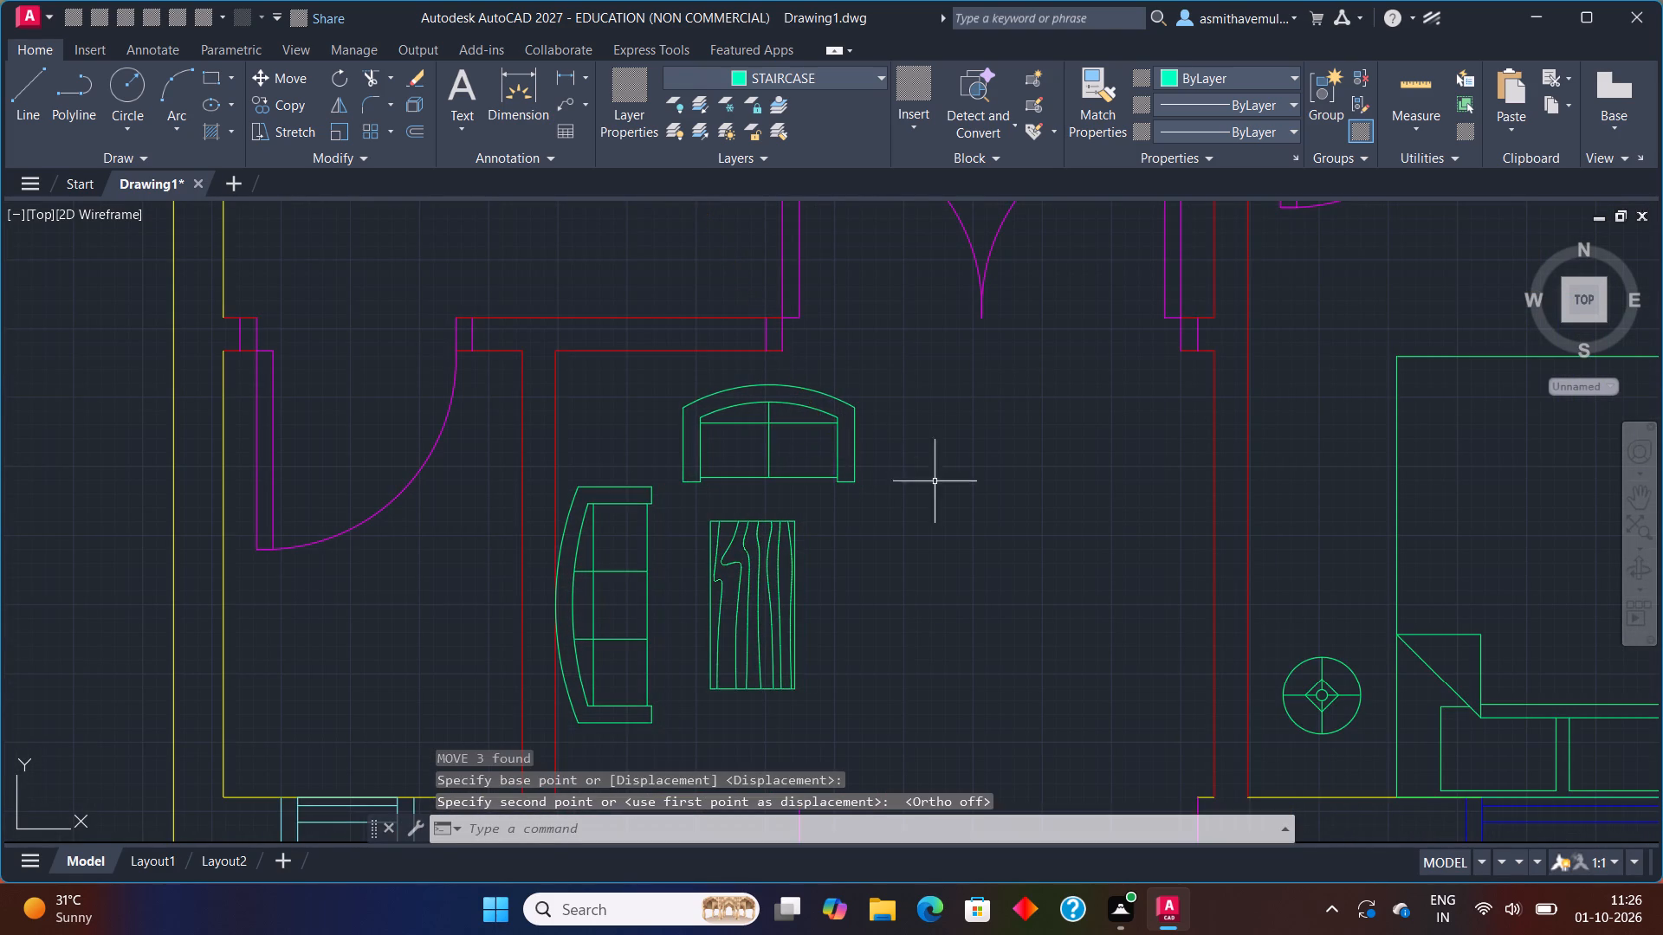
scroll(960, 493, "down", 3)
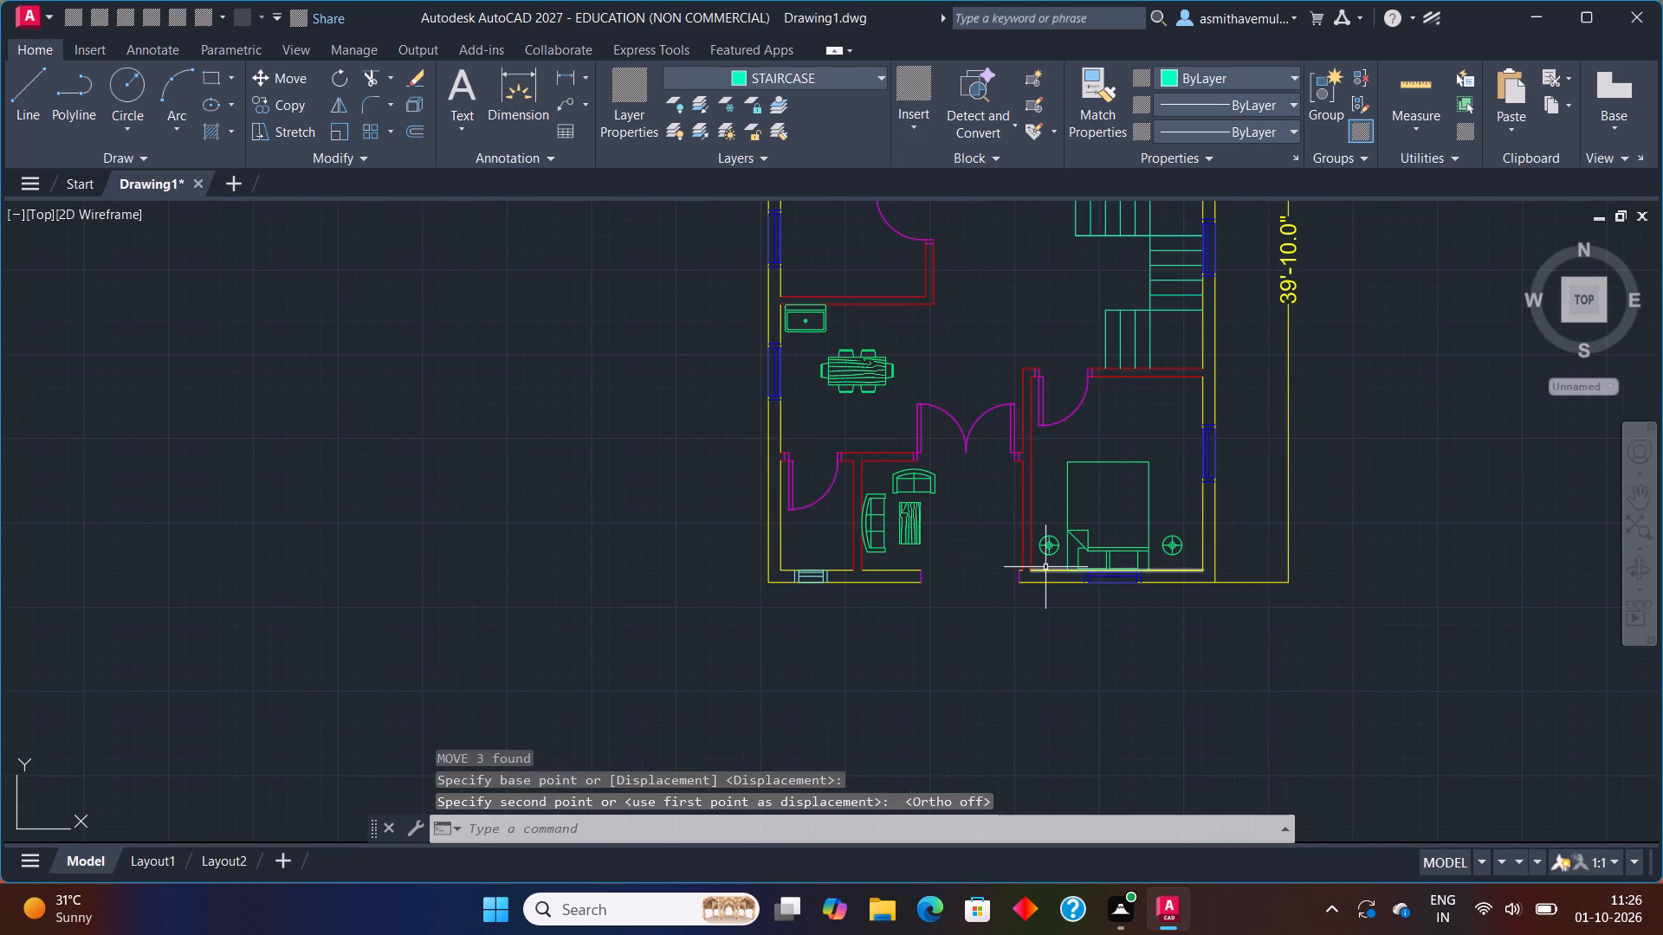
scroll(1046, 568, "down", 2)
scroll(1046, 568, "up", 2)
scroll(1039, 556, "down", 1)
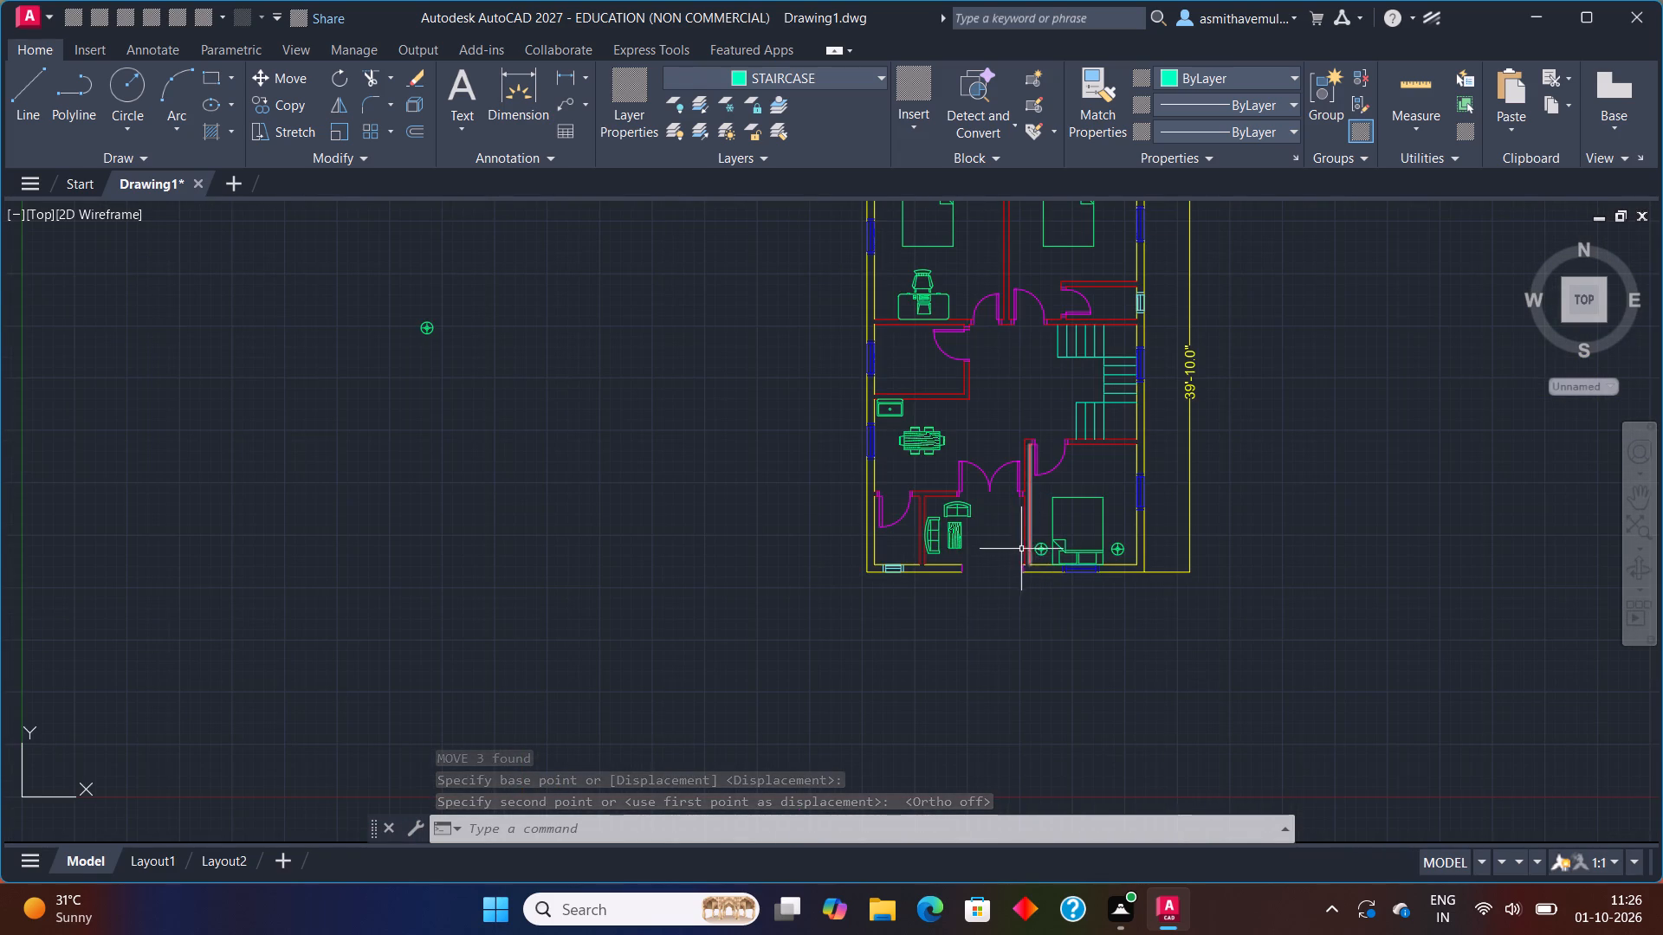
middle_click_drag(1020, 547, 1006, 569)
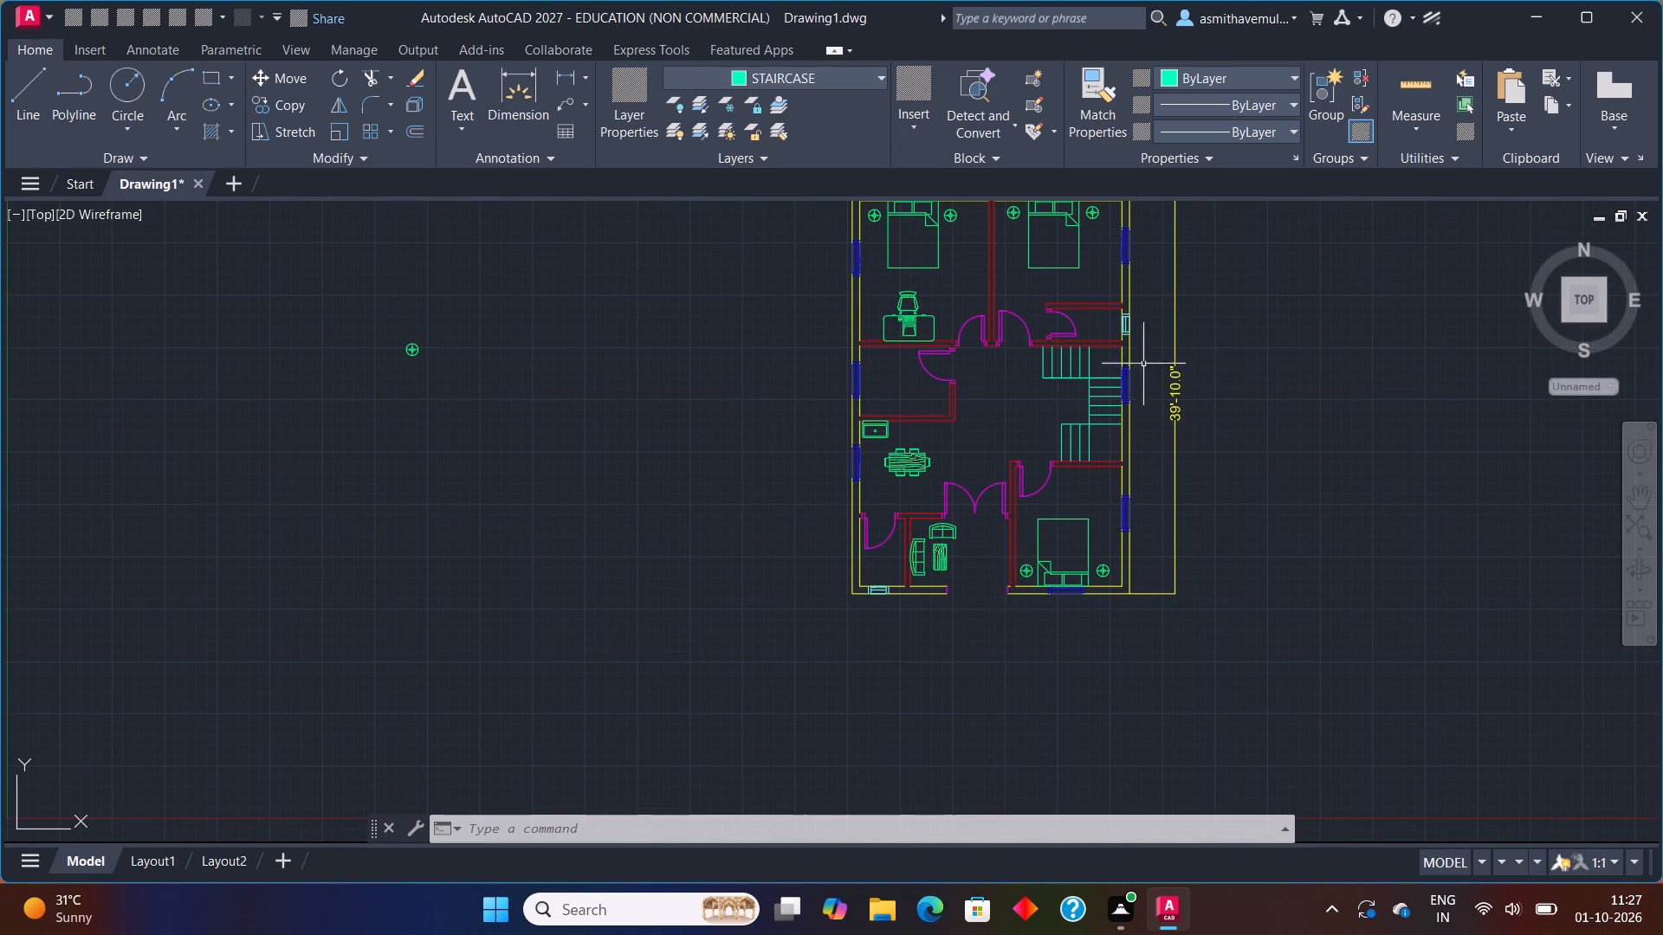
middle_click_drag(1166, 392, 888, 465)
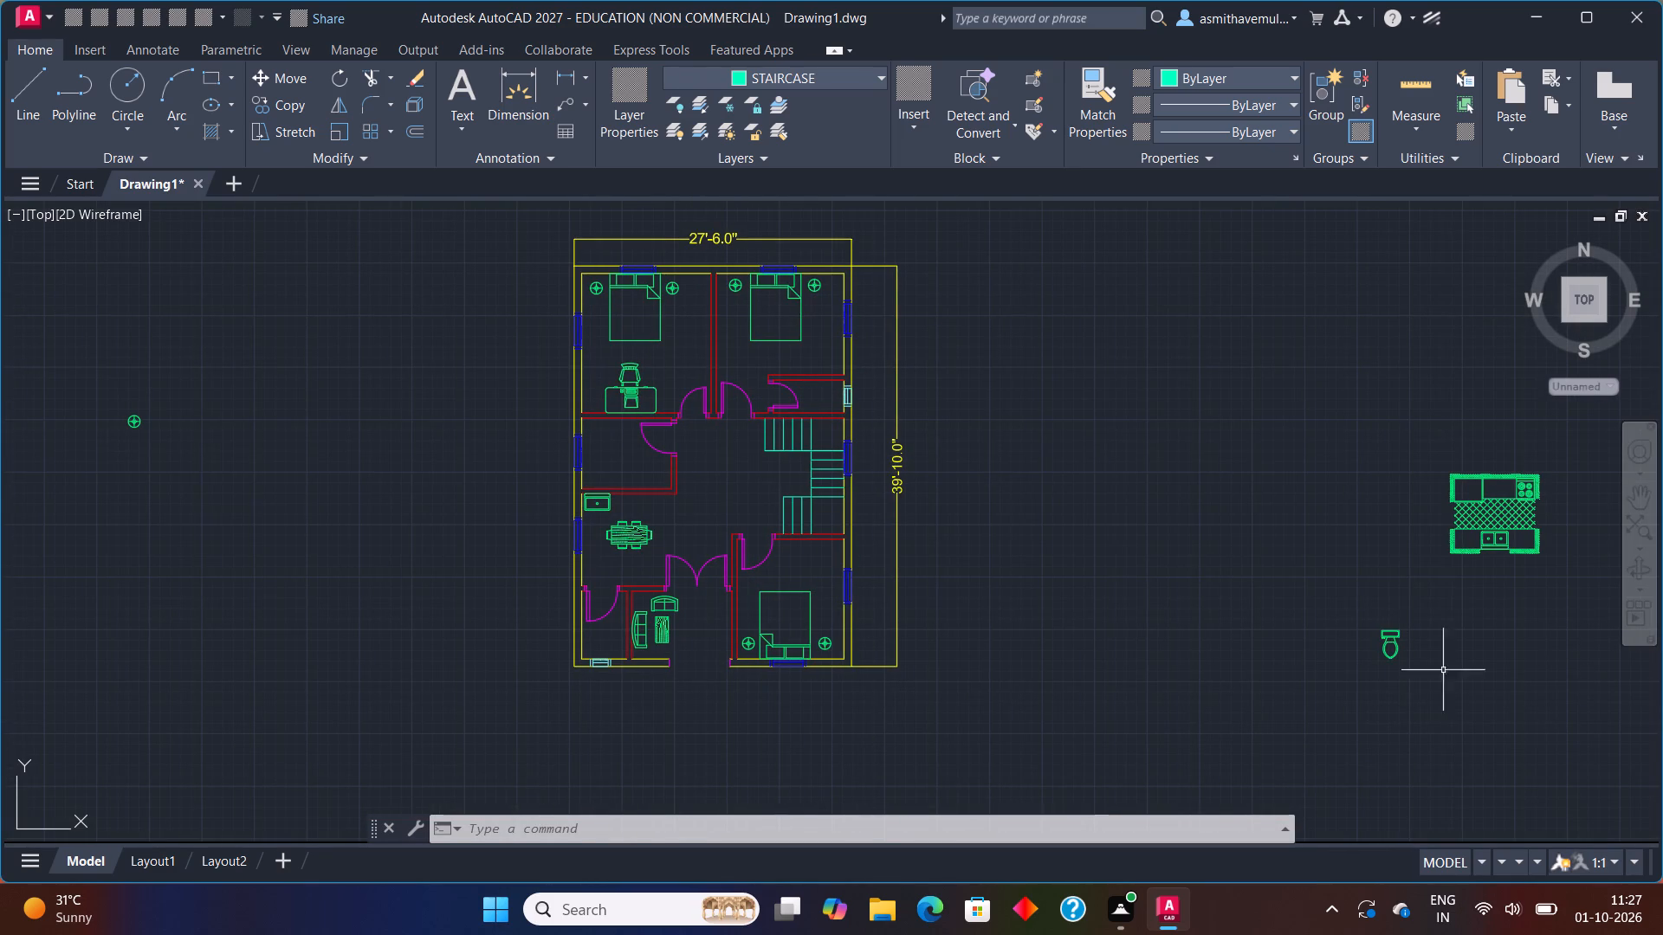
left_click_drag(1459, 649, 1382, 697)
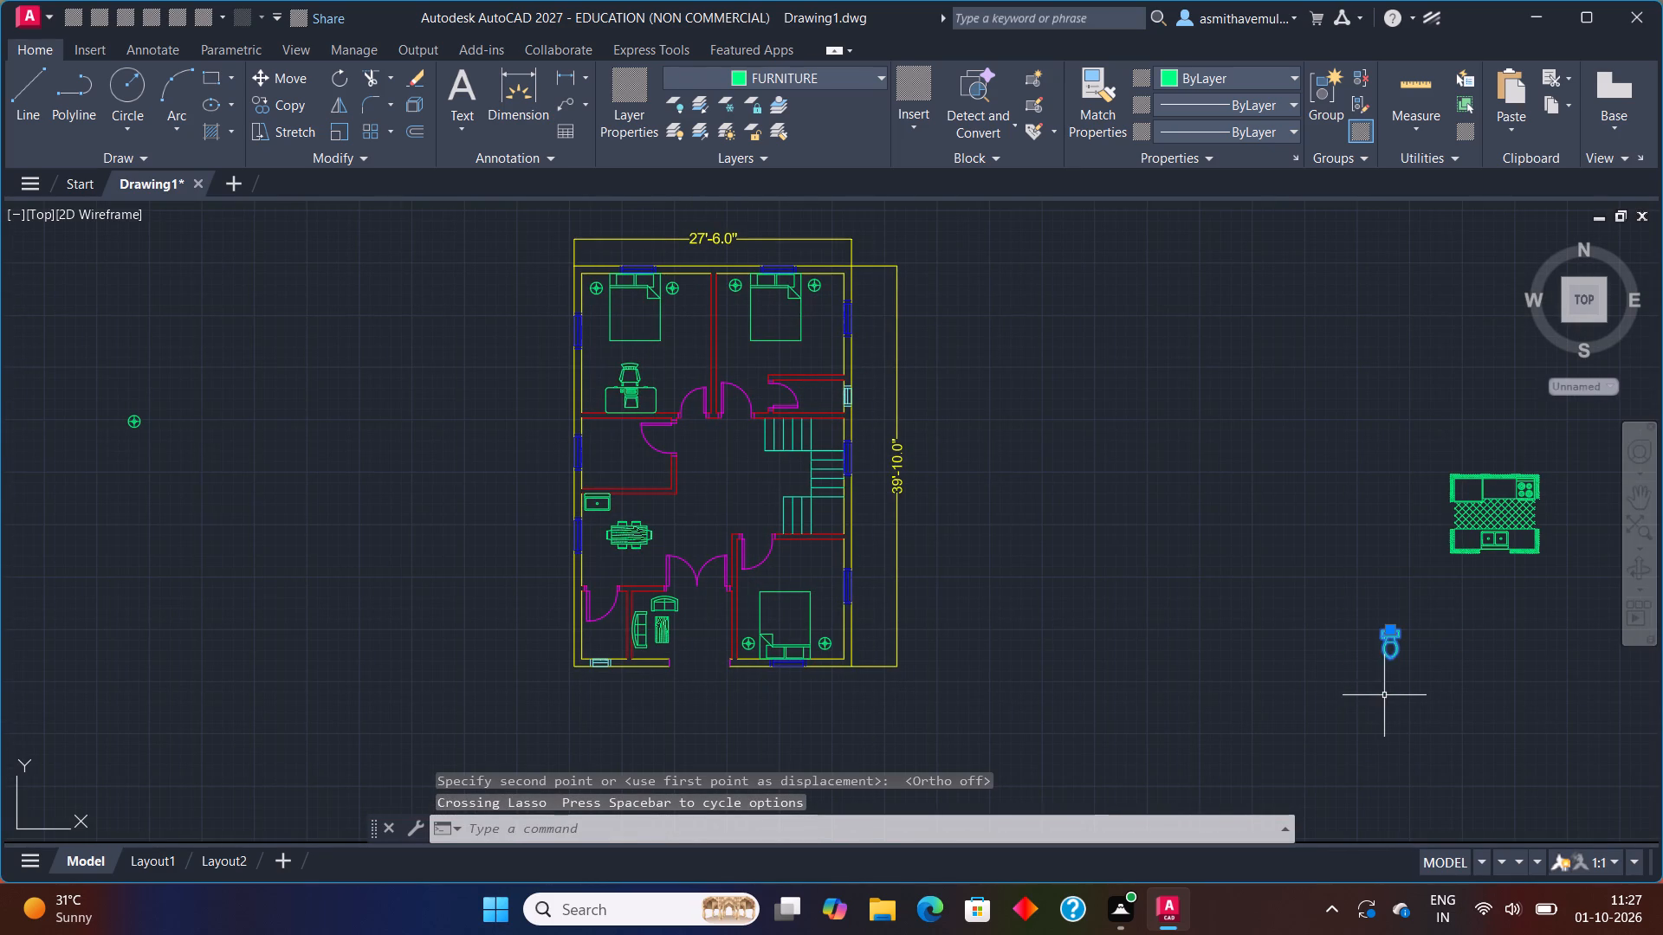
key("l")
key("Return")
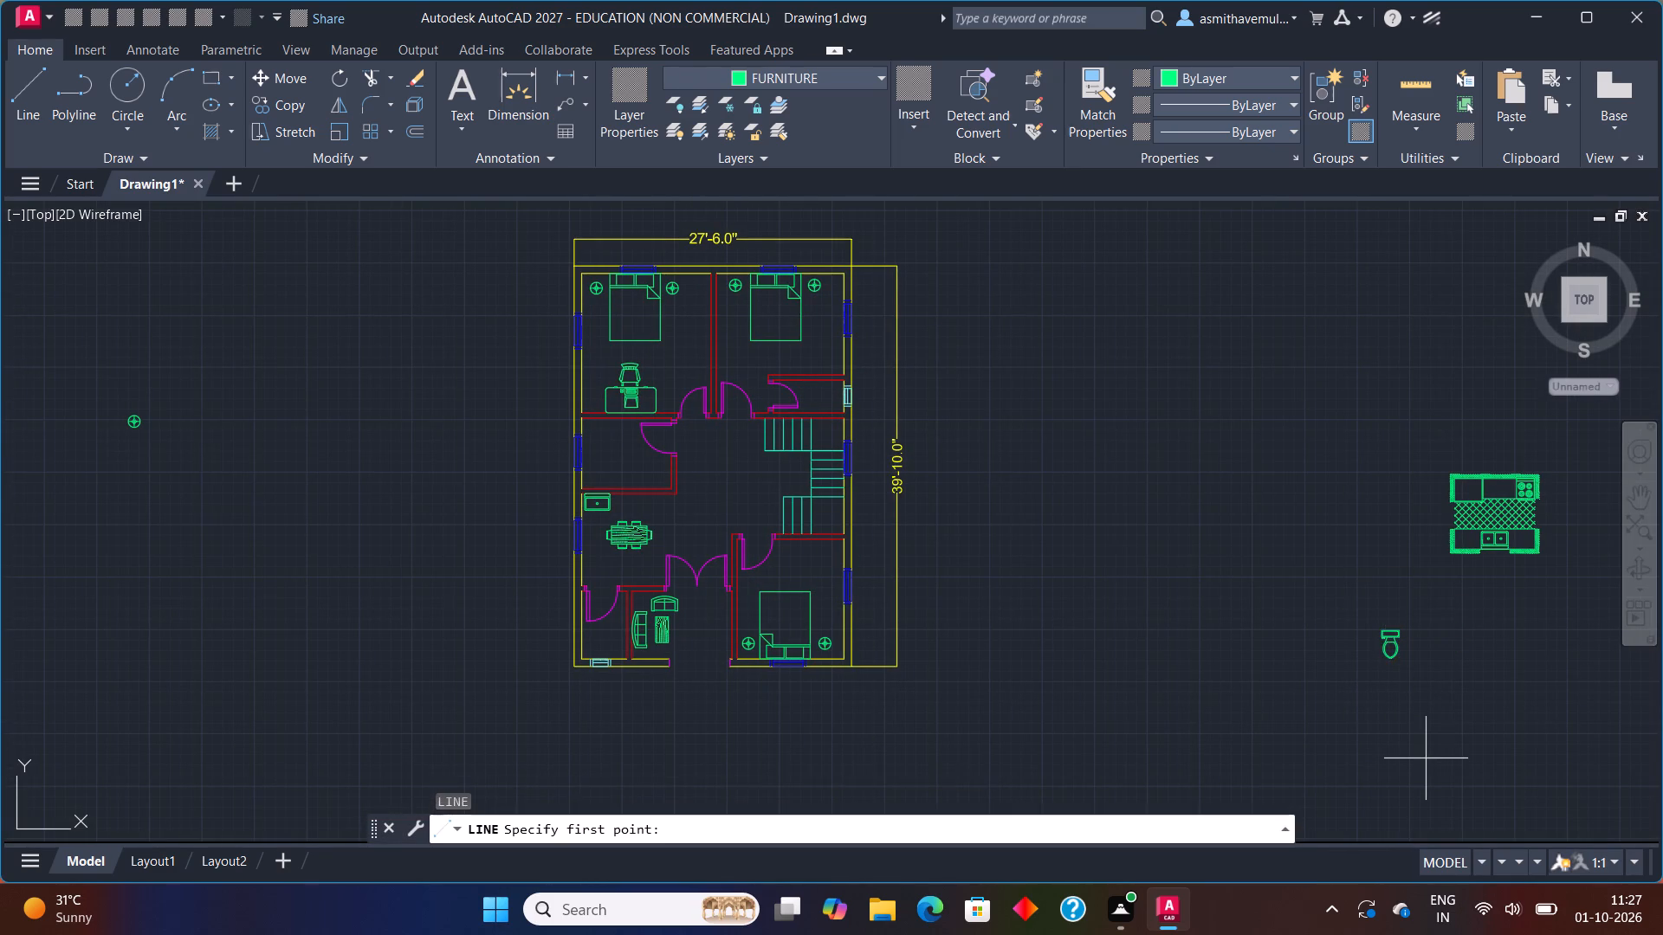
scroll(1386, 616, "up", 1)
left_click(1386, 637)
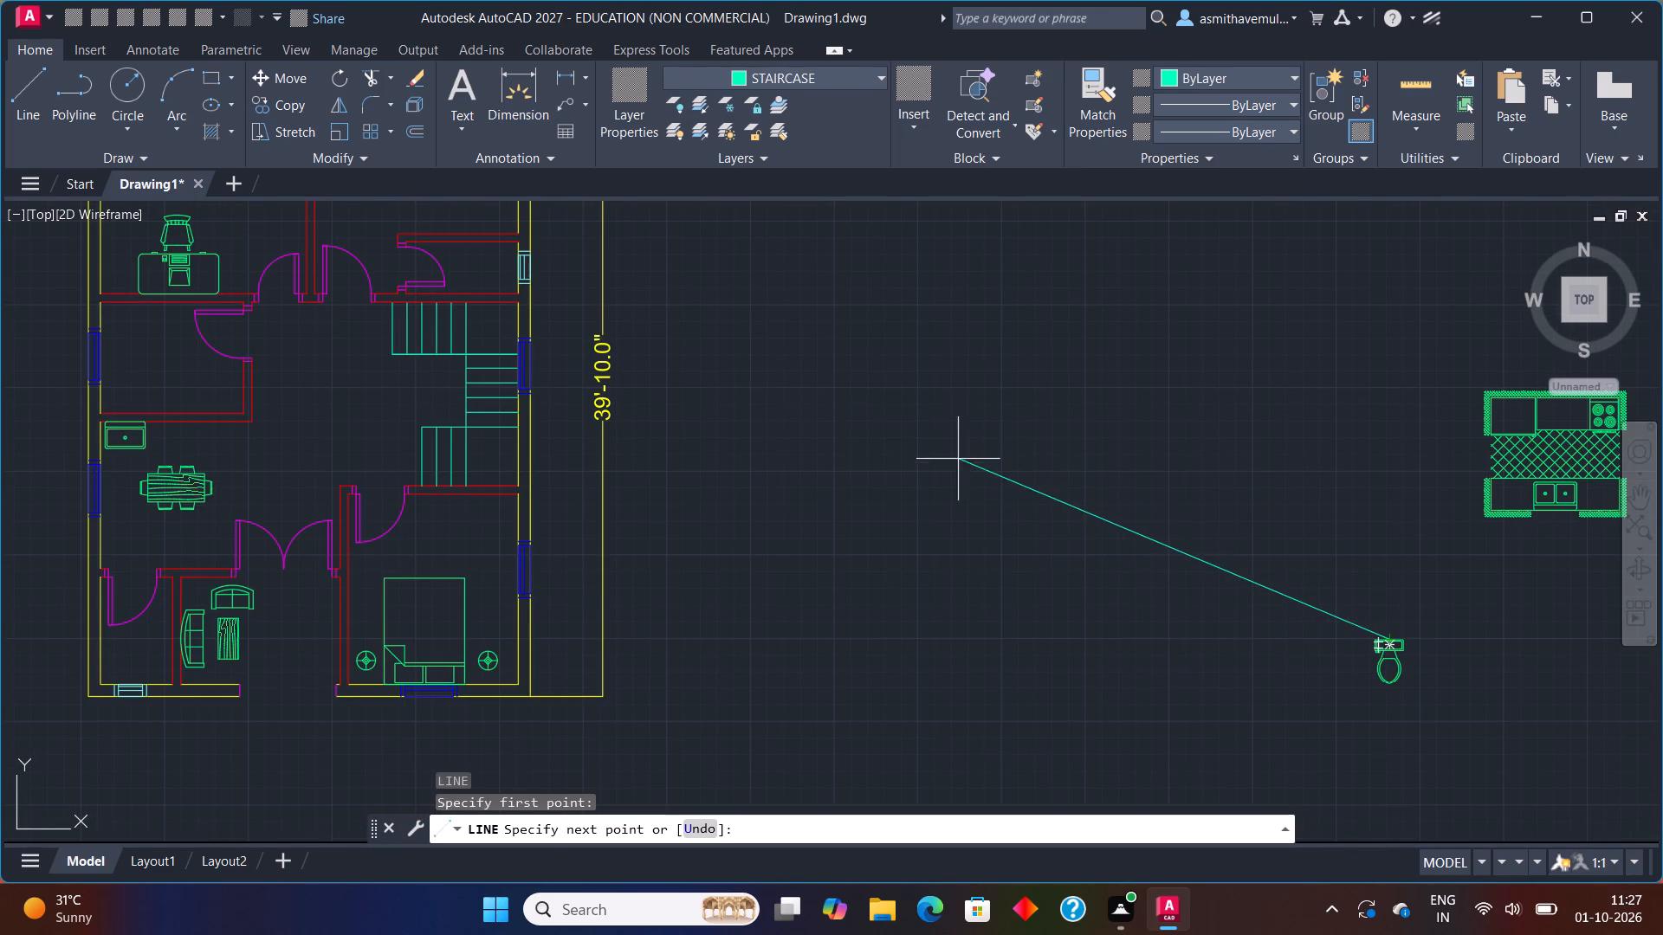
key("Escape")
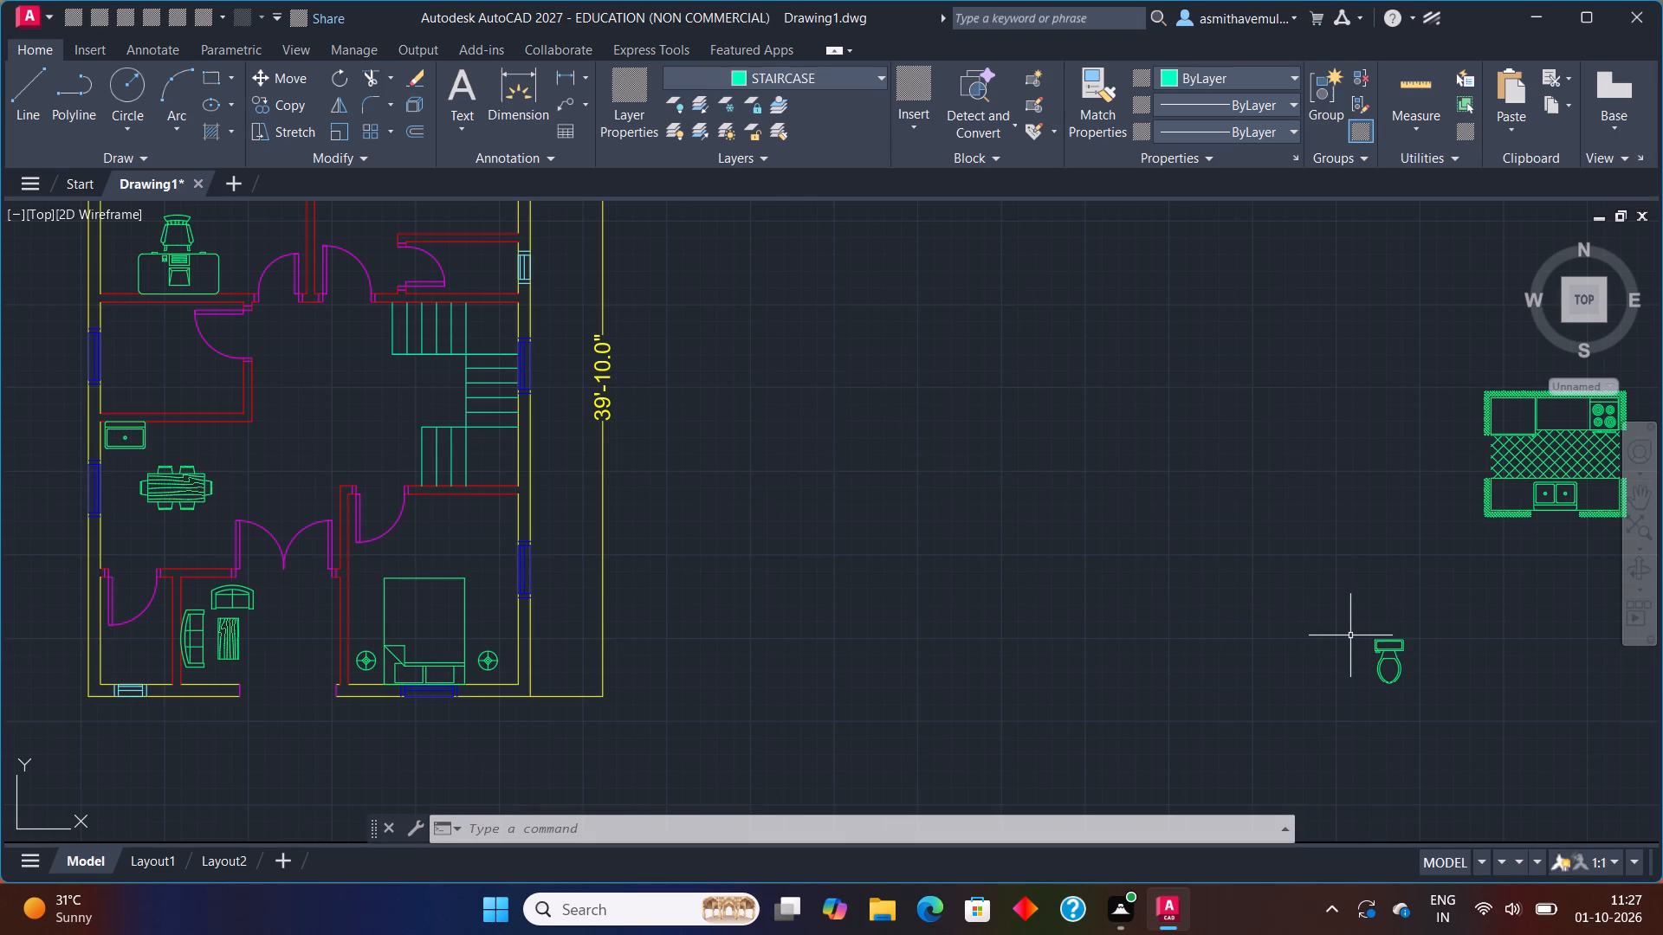
Move the toilet block from the far east to just east of the 39'-10.0" dimension line, level with the northeast bedroom's bathroom.
left_click_drag(1427, 615, 1391, 622)
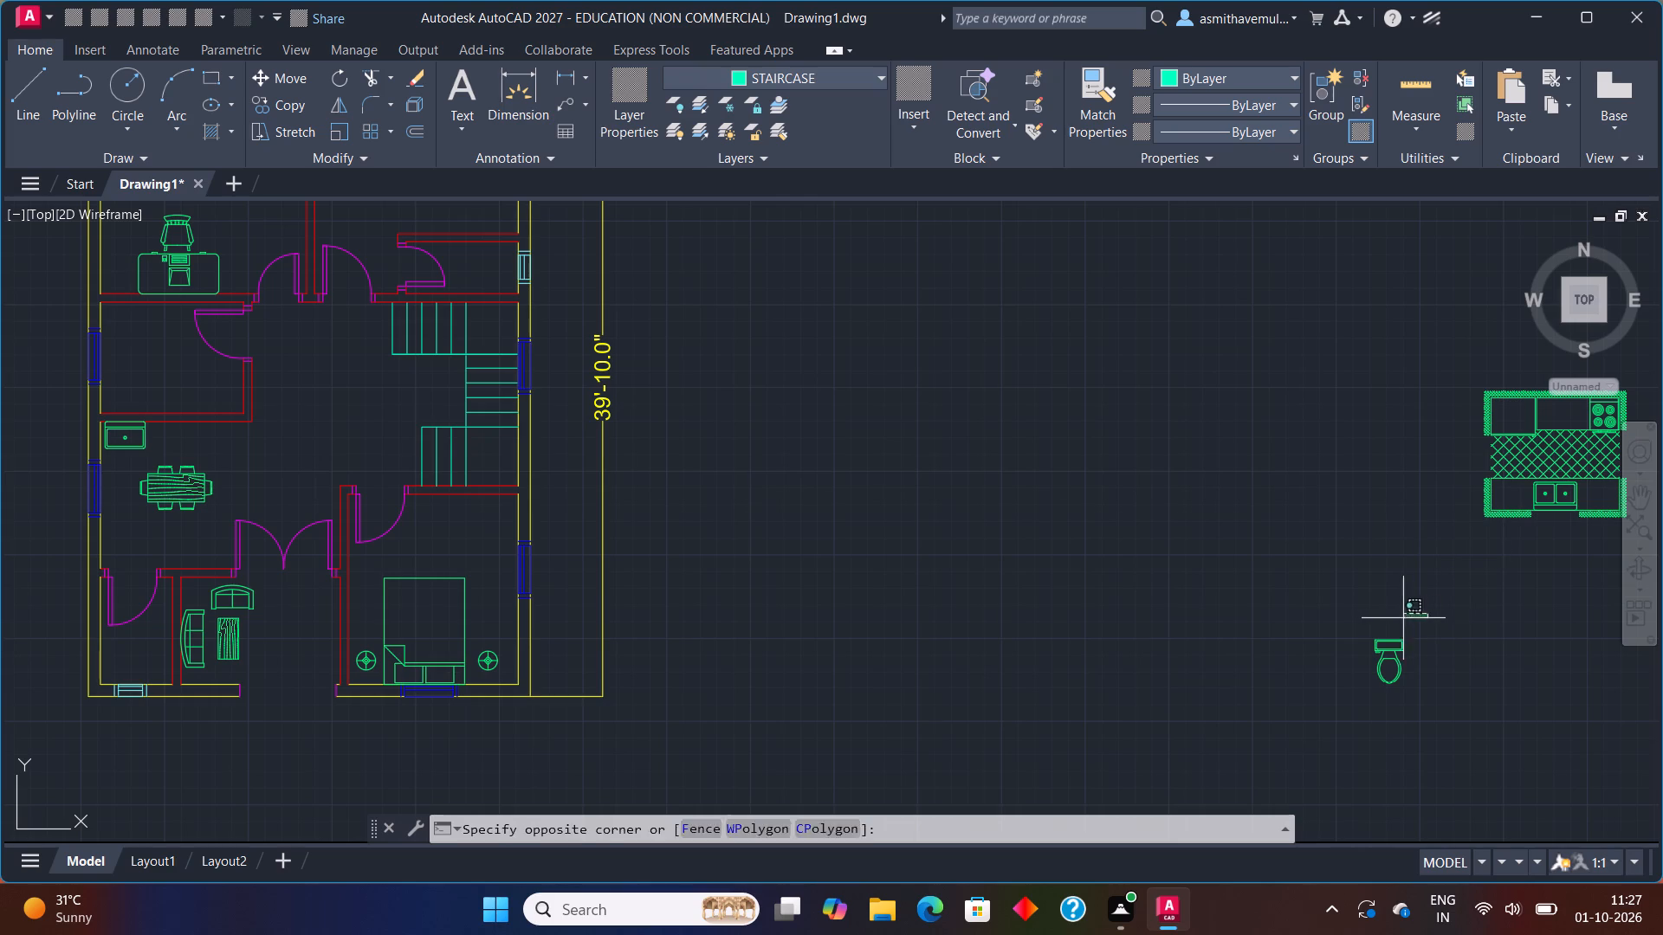
left_click_drag(1391, 622, 1366, 796)
key("m")
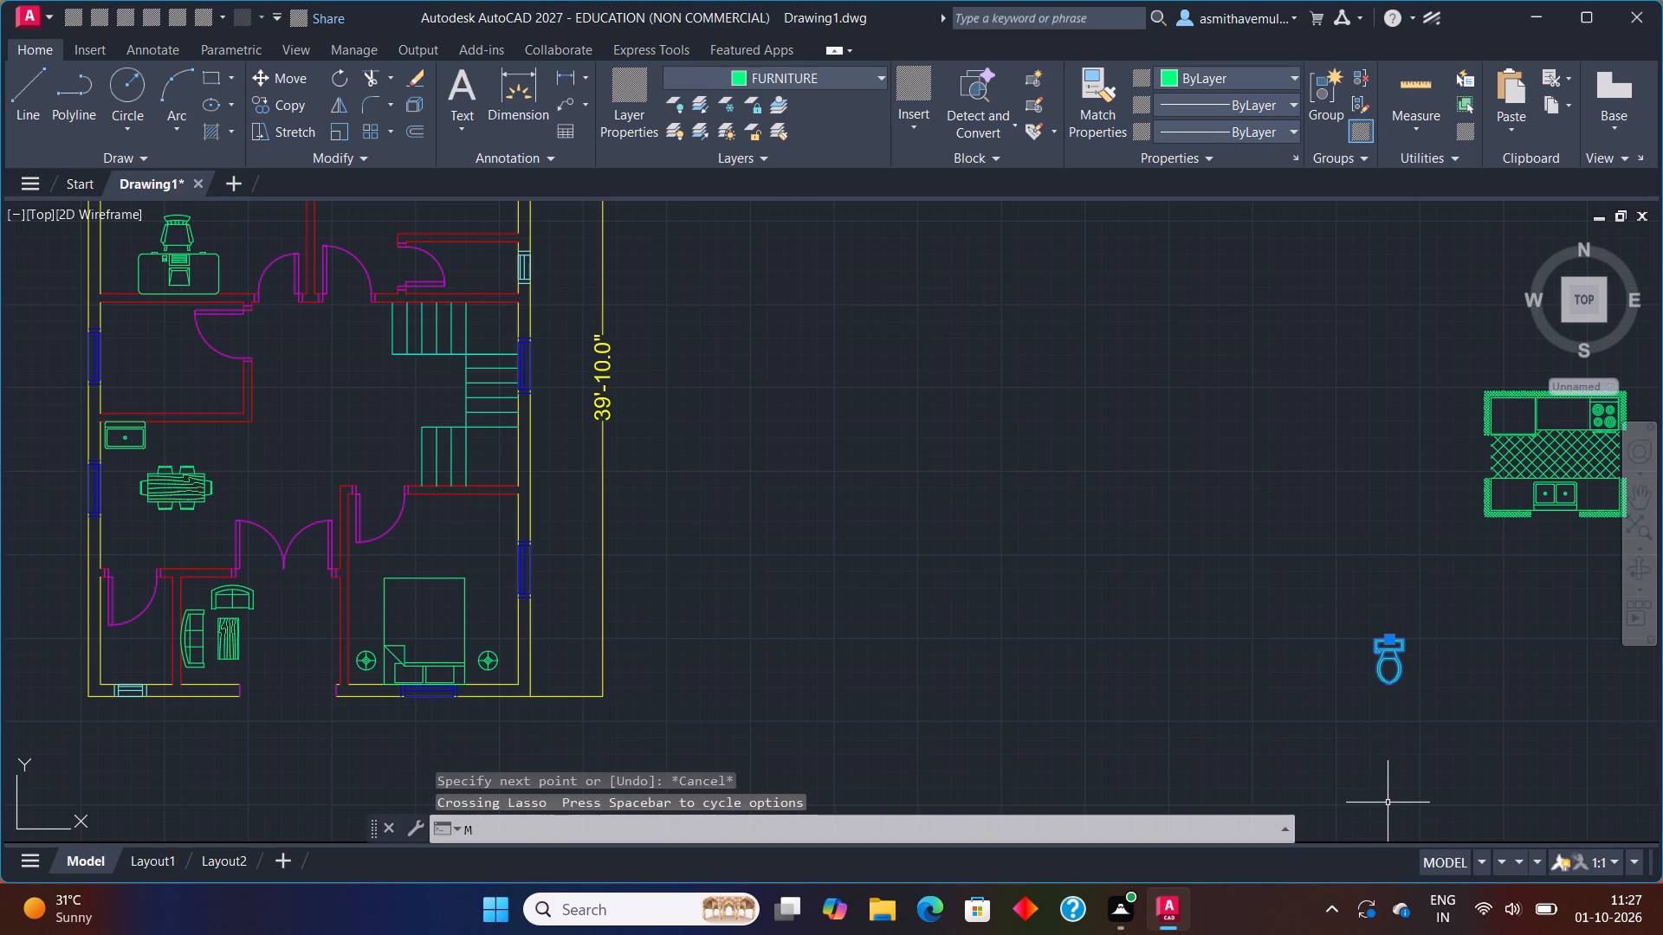
key("Return")
scroll(1424, 746, "up", 2)
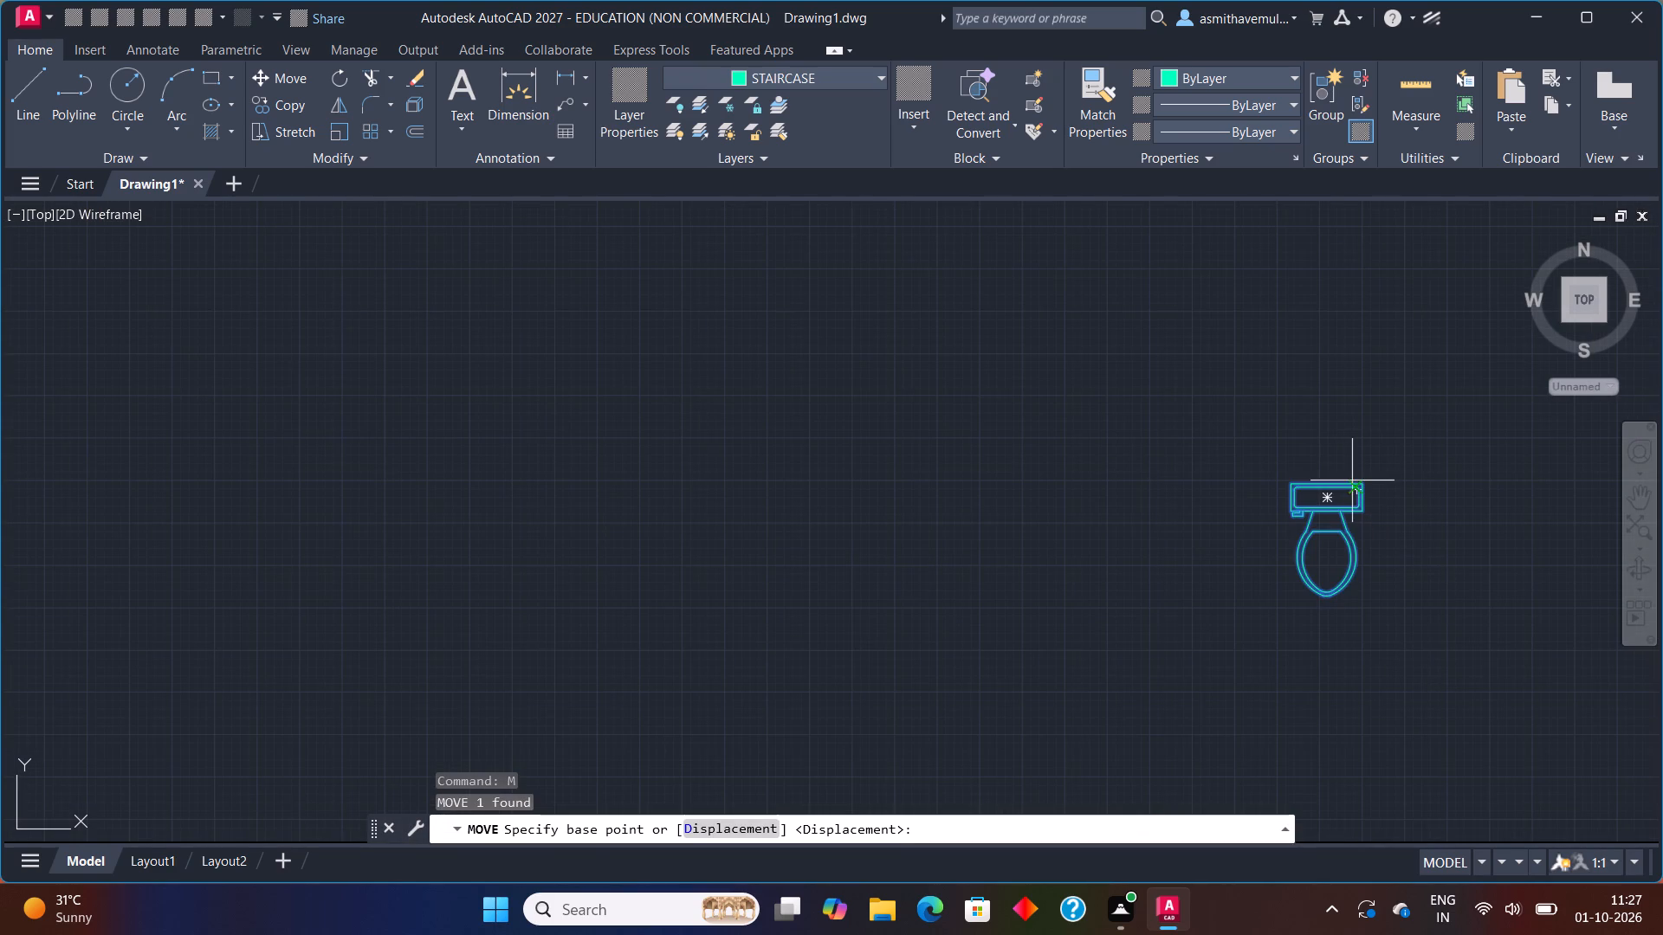
left_click(1348, 479)
middle_click_drag(285, 229, 1027, 555)
scroll(1032, 546, "down", 1)
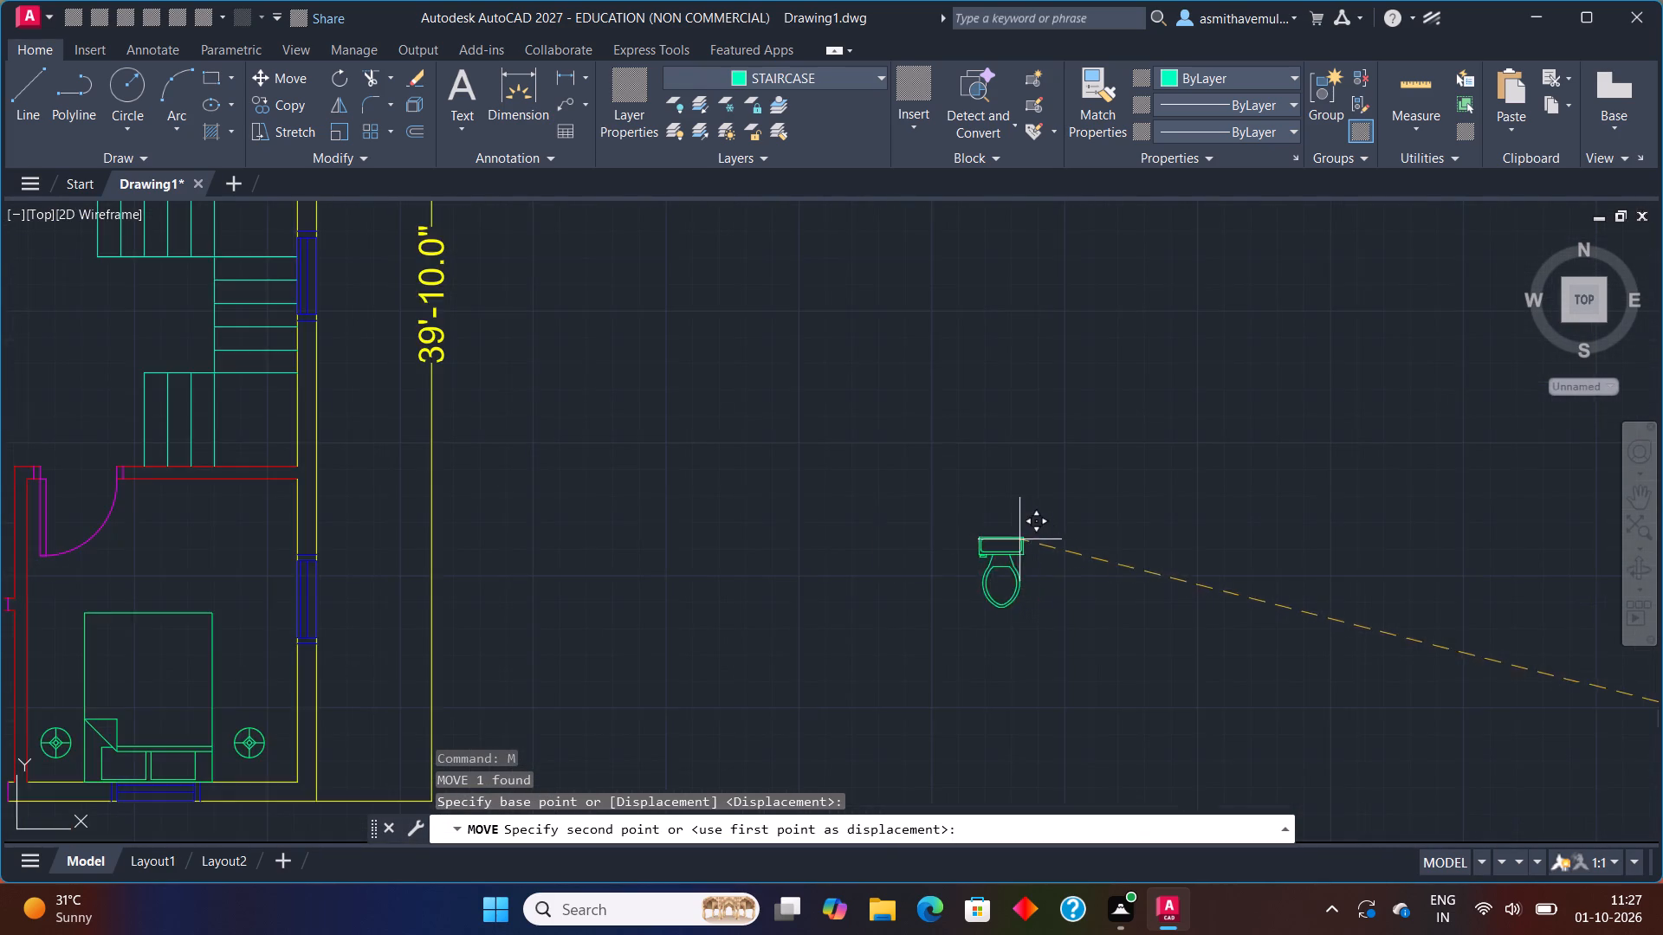
scroll(848, 487, "down", 2)
middle_click_drag(716, 453, 732, 448)
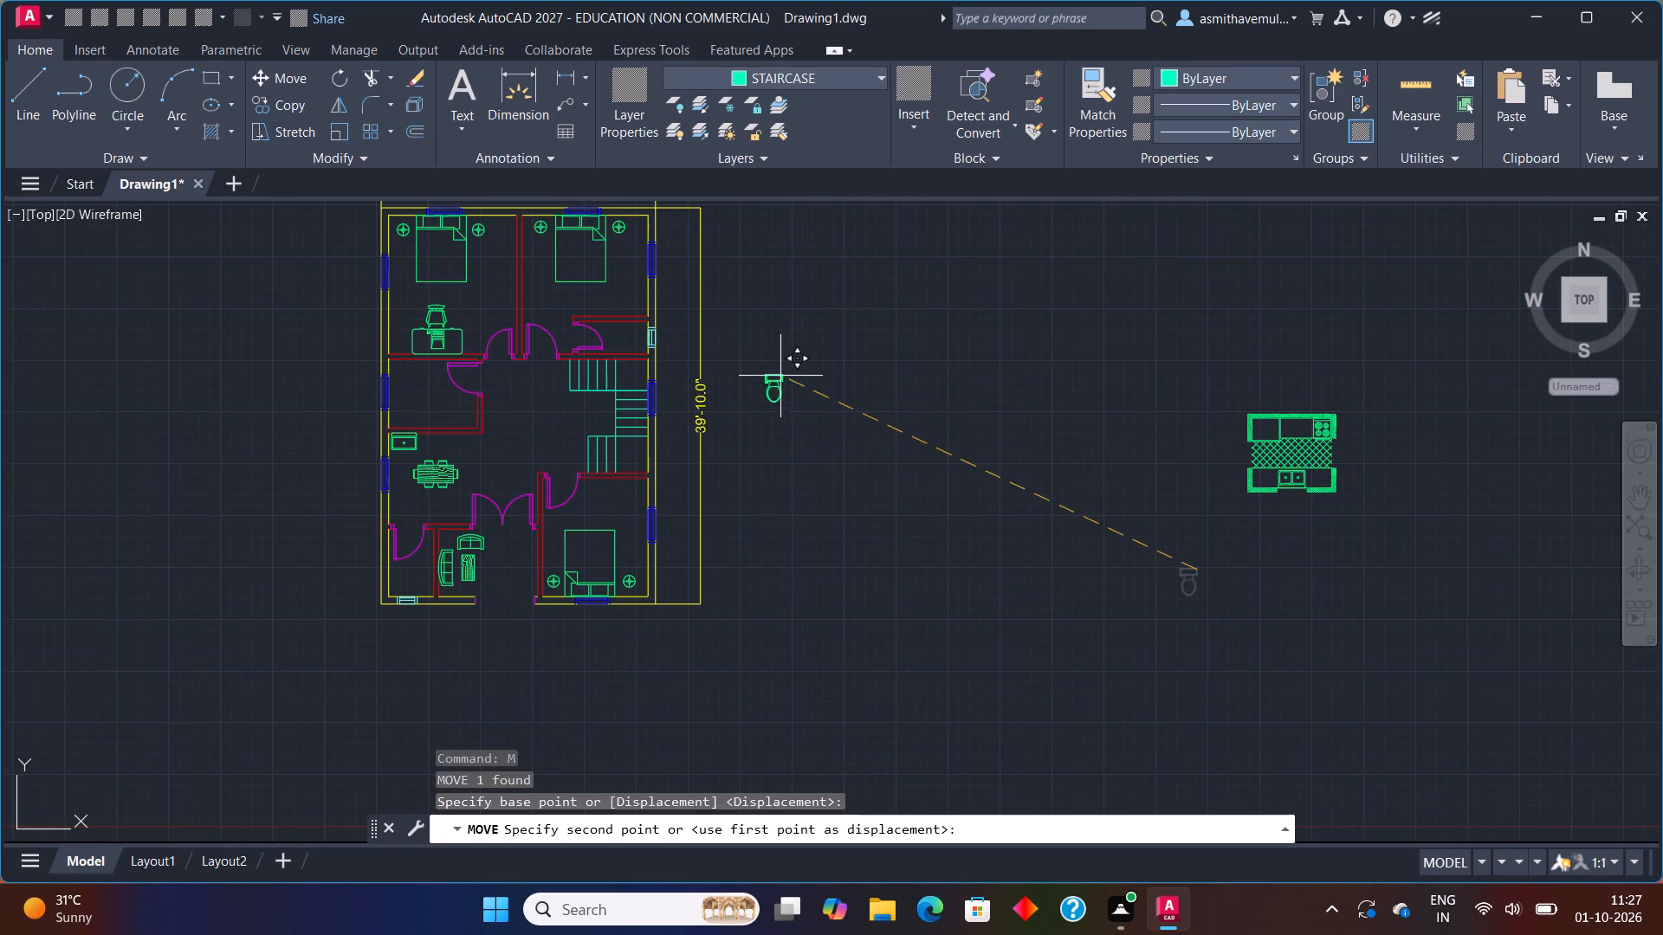
scroll(780, 377, "up", 1)
scroll(734, 313, "up", 1)
left_click(731, 316)
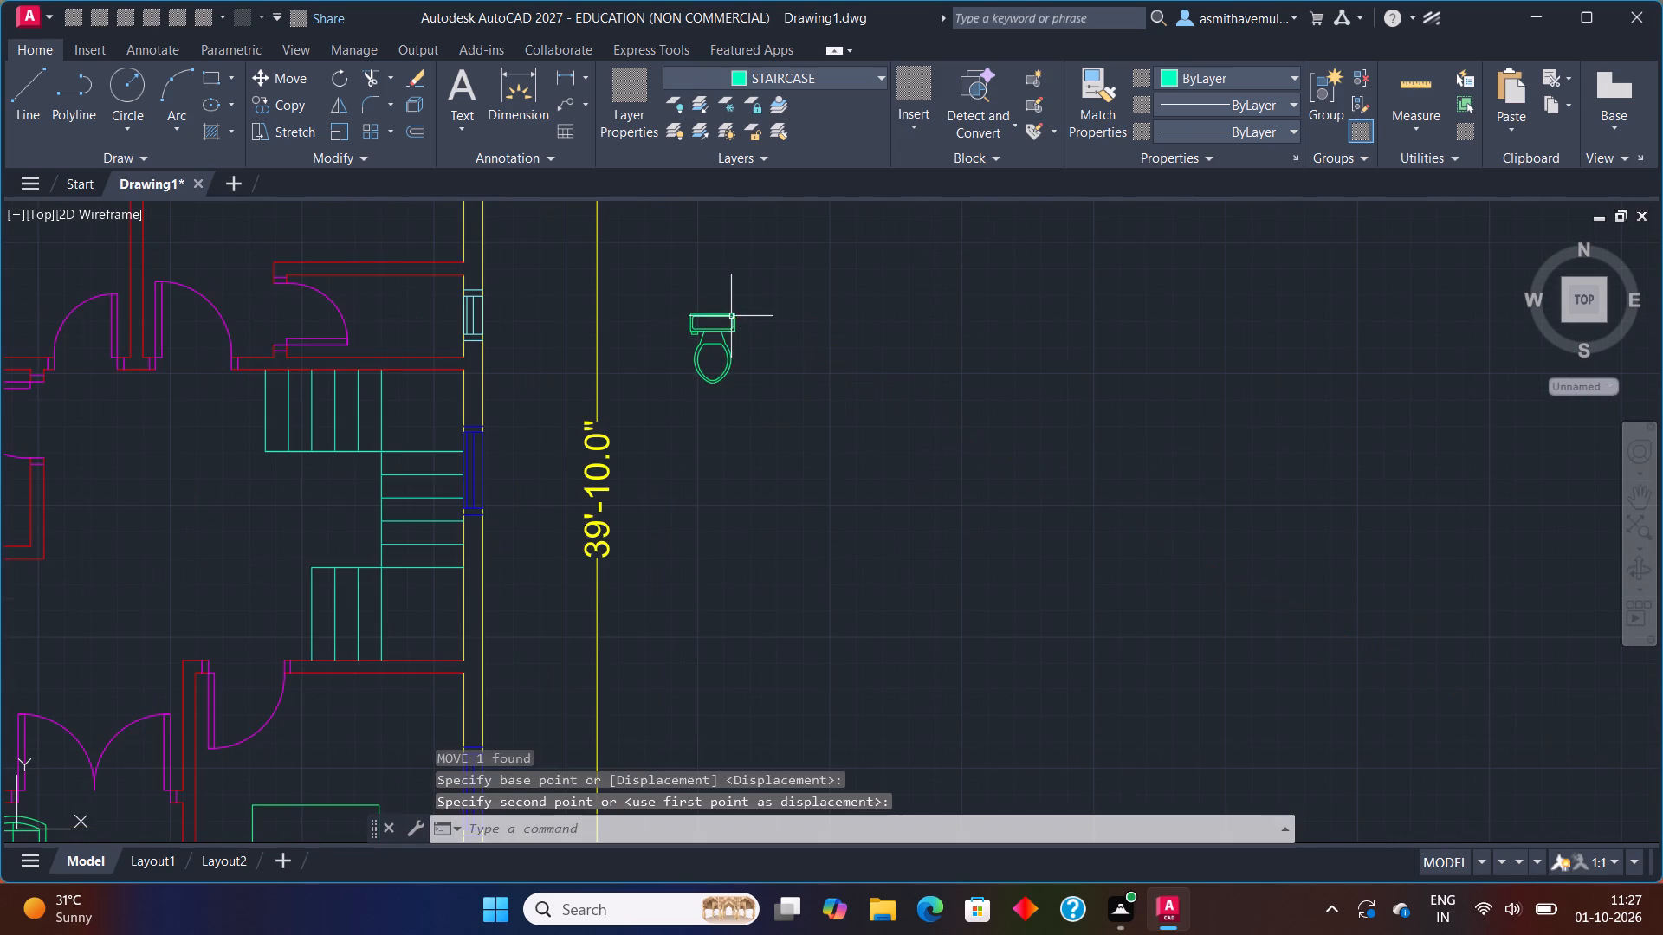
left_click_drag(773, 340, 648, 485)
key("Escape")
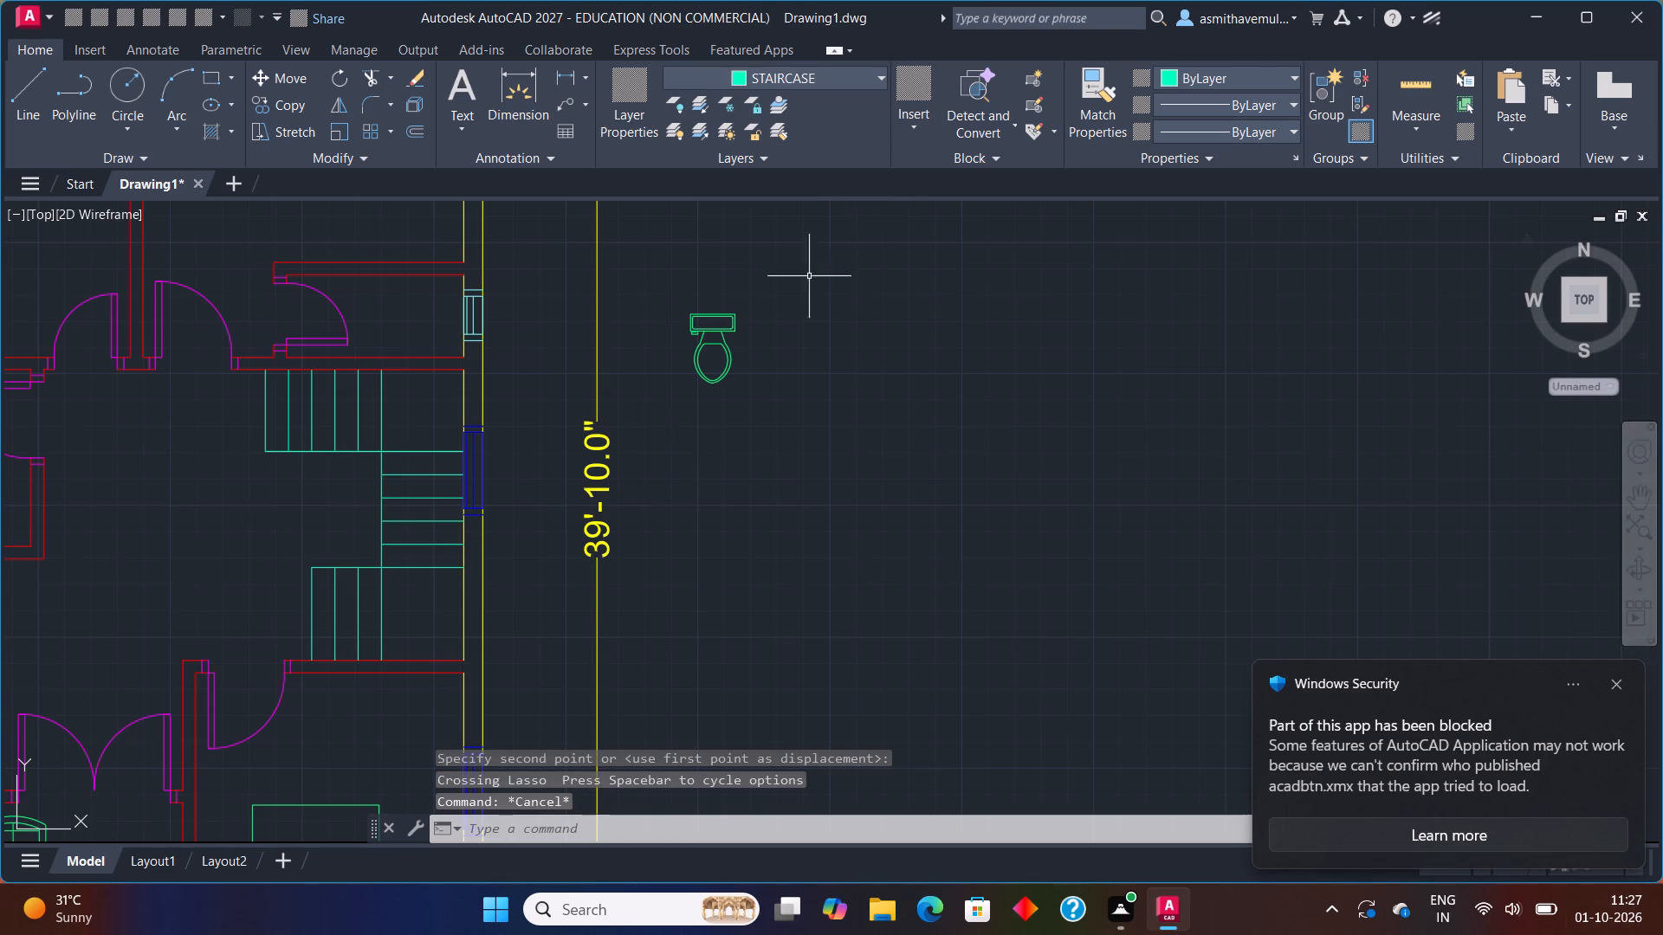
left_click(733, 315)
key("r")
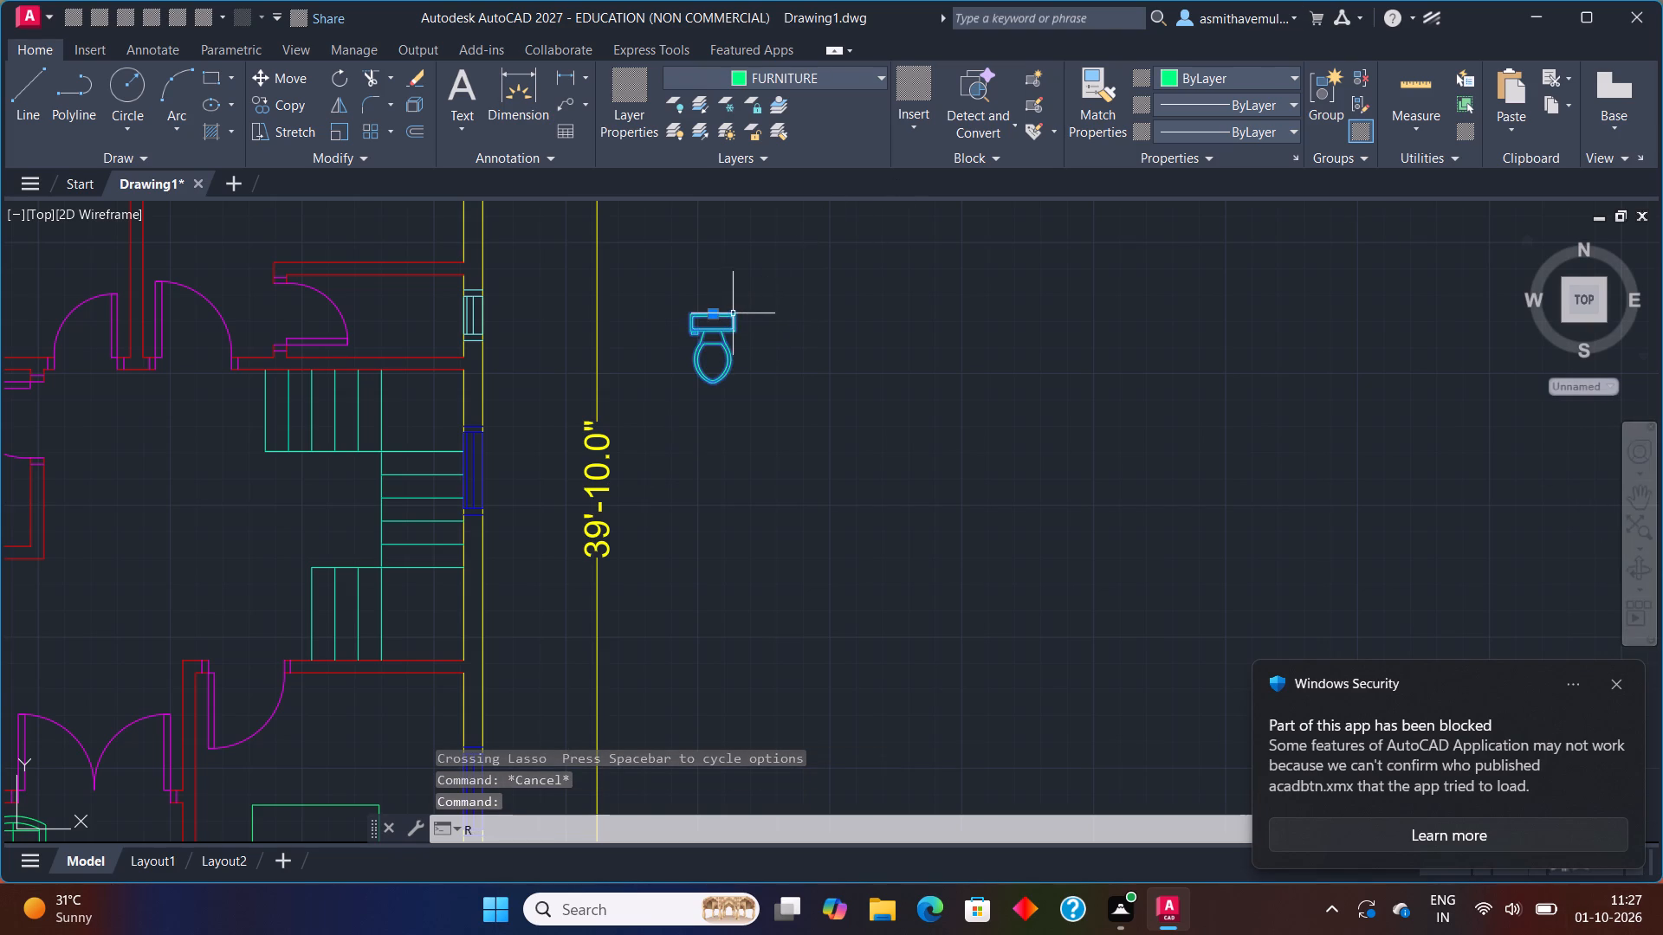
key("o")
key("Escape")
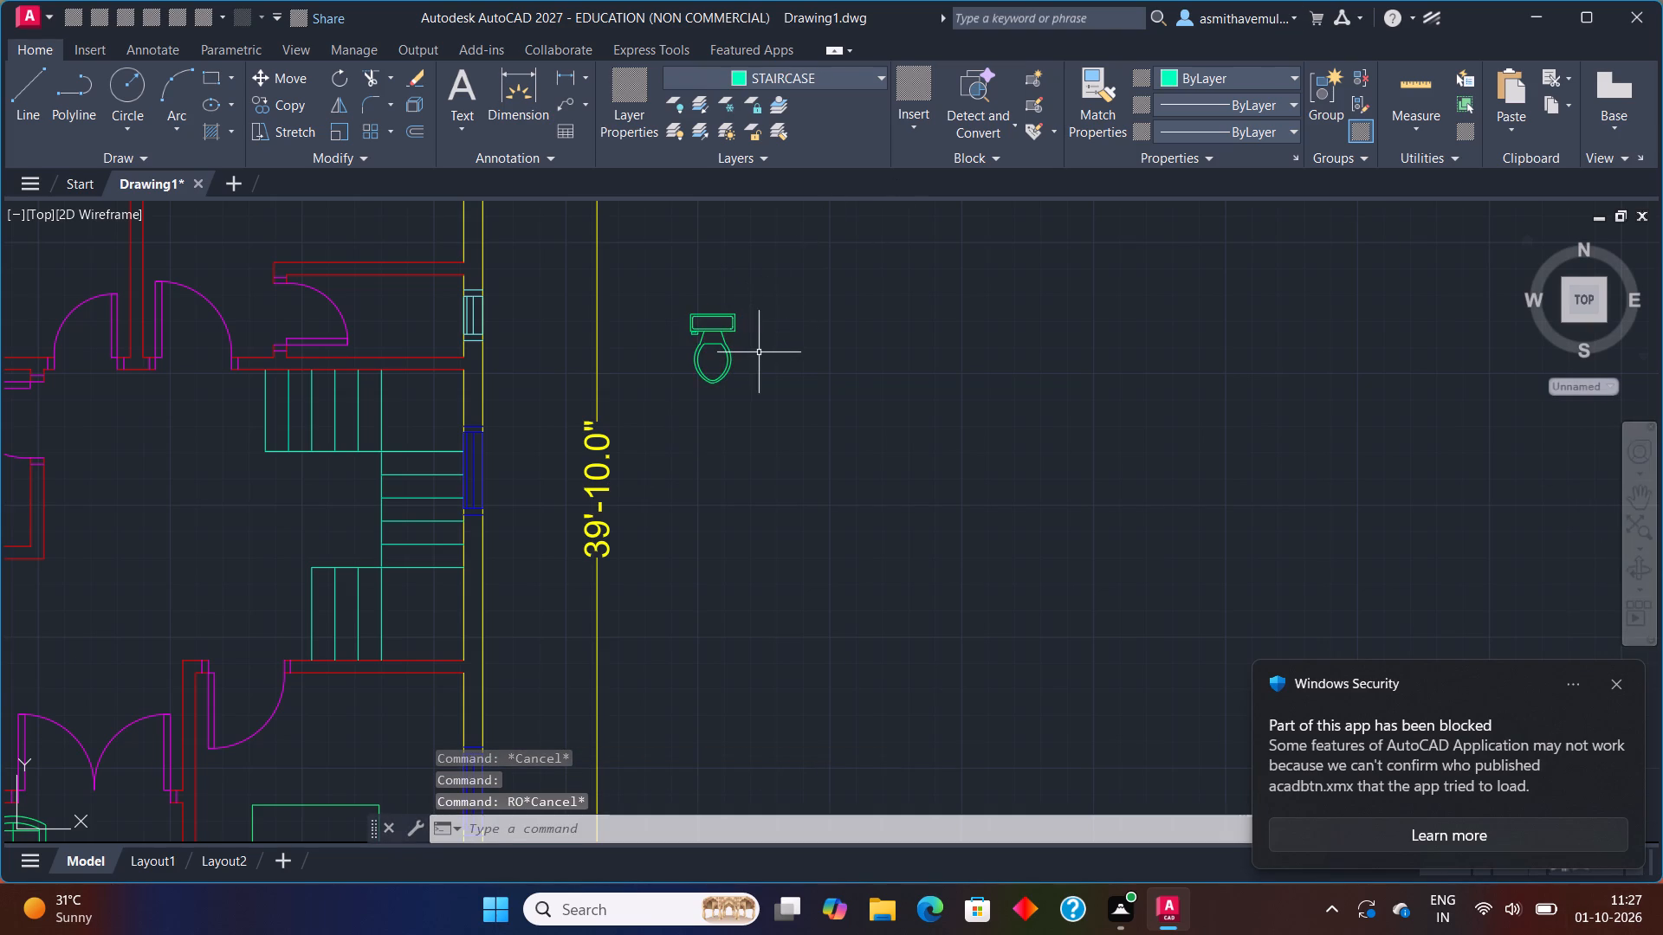
Copy the toilet block once to the open space a short distance east of the original.
key("c")
key("o")
key("p")
key("y")
key("Return")
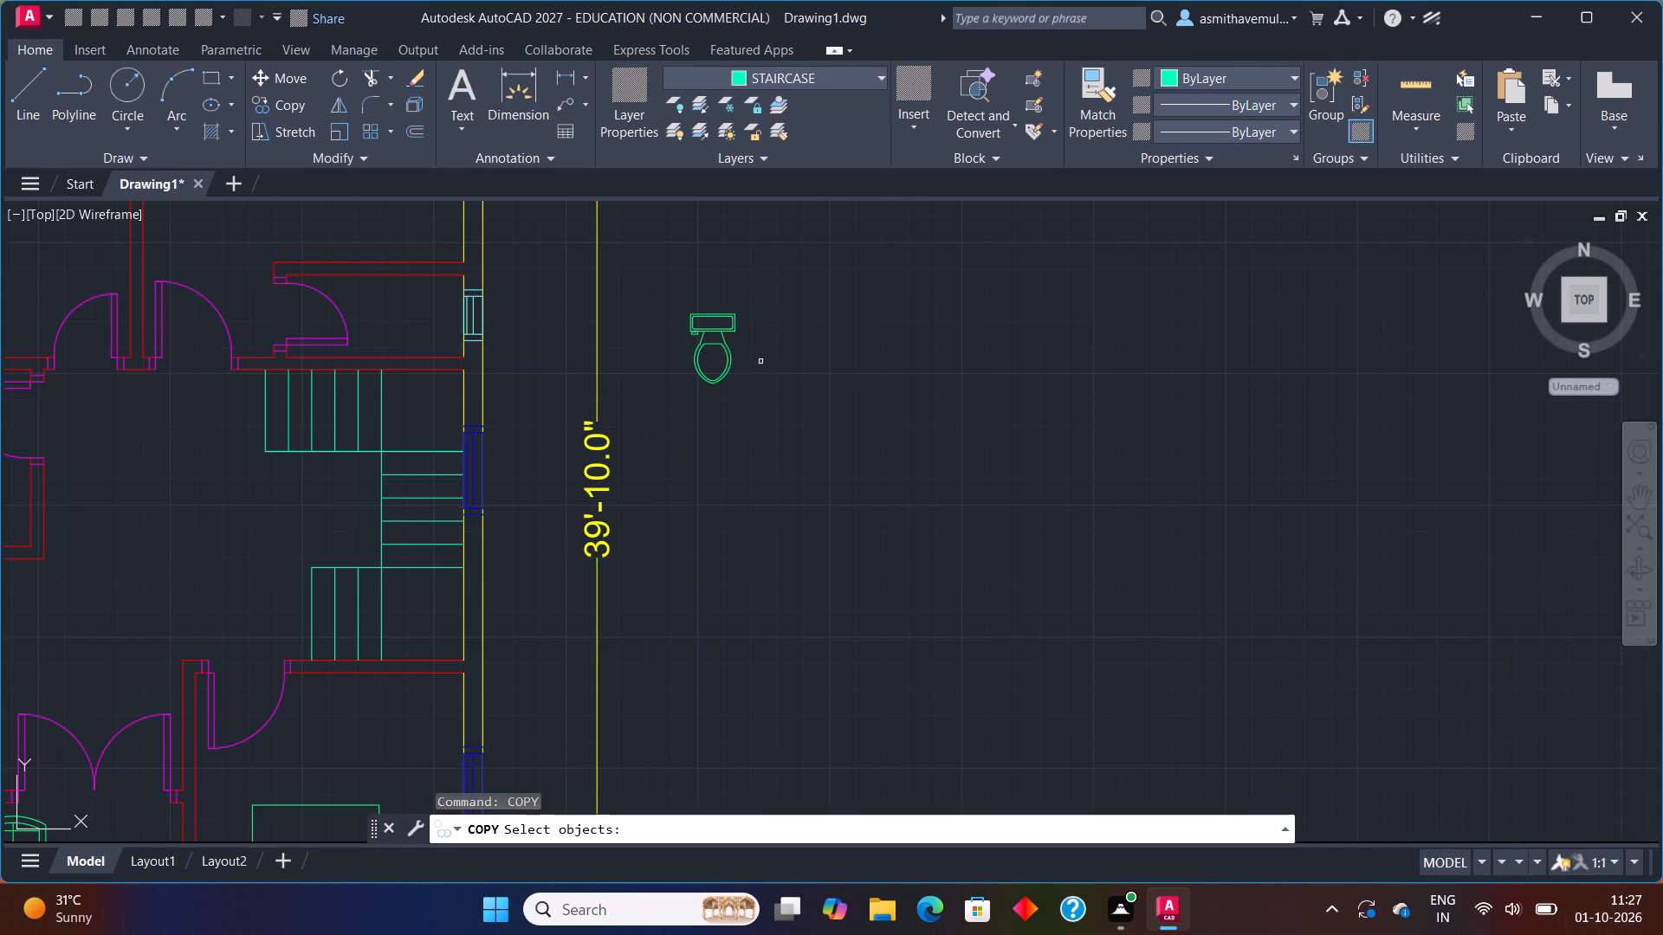
left_click_drag(754, 275, 757, 516)
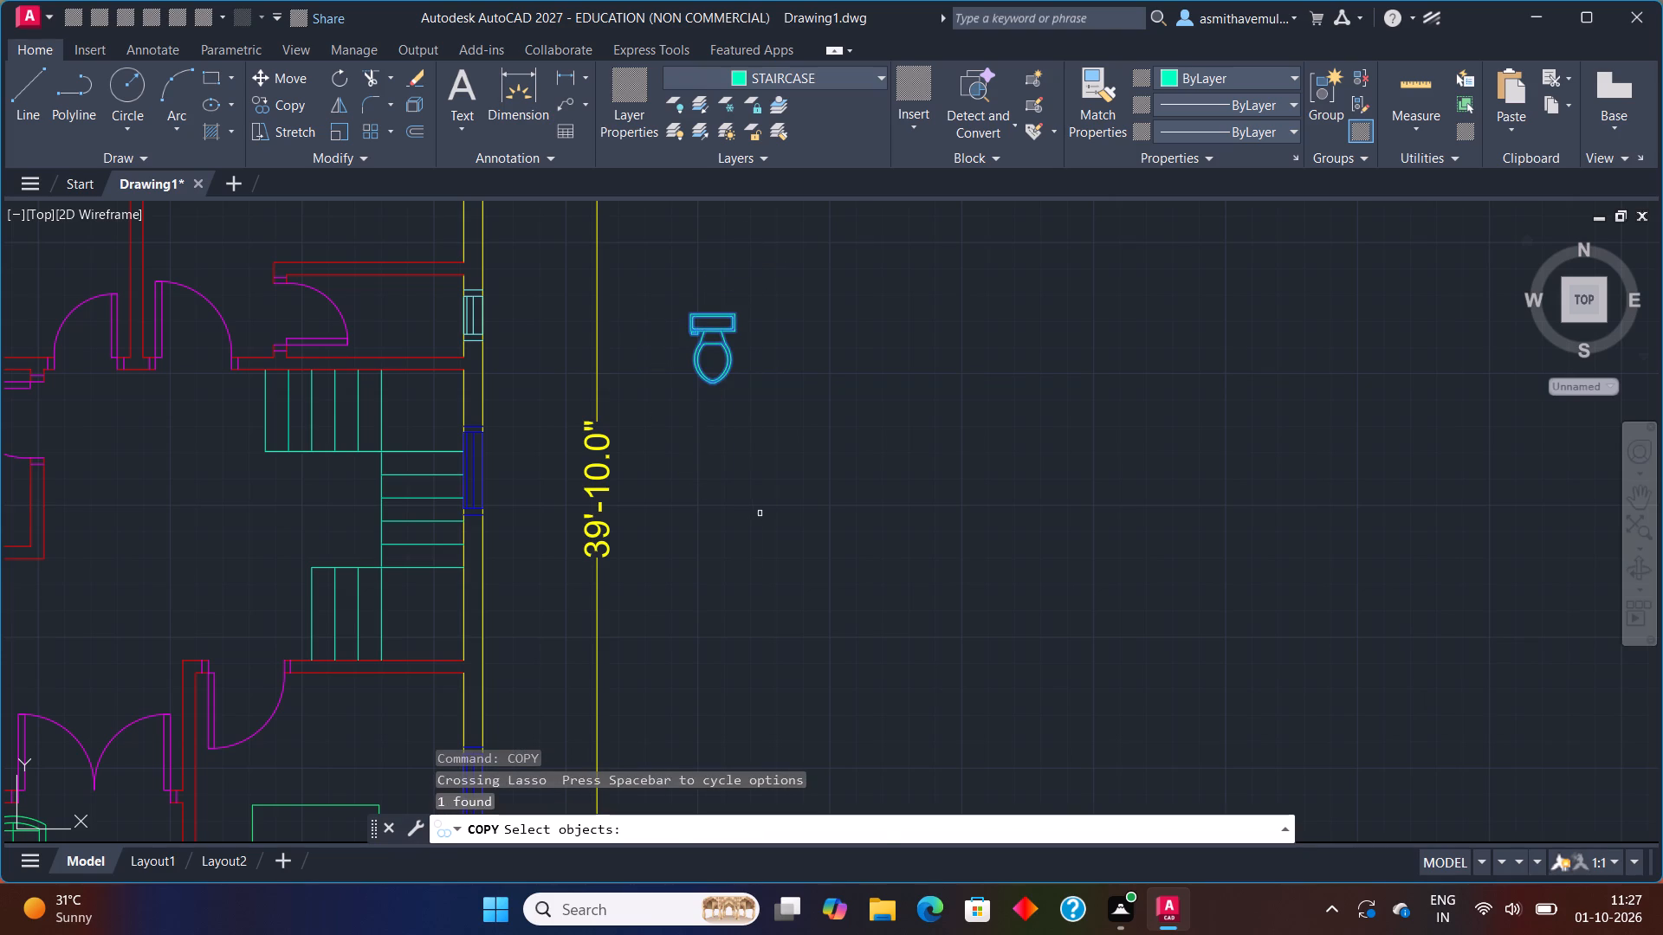
key("Return")
left_click(744, 311)
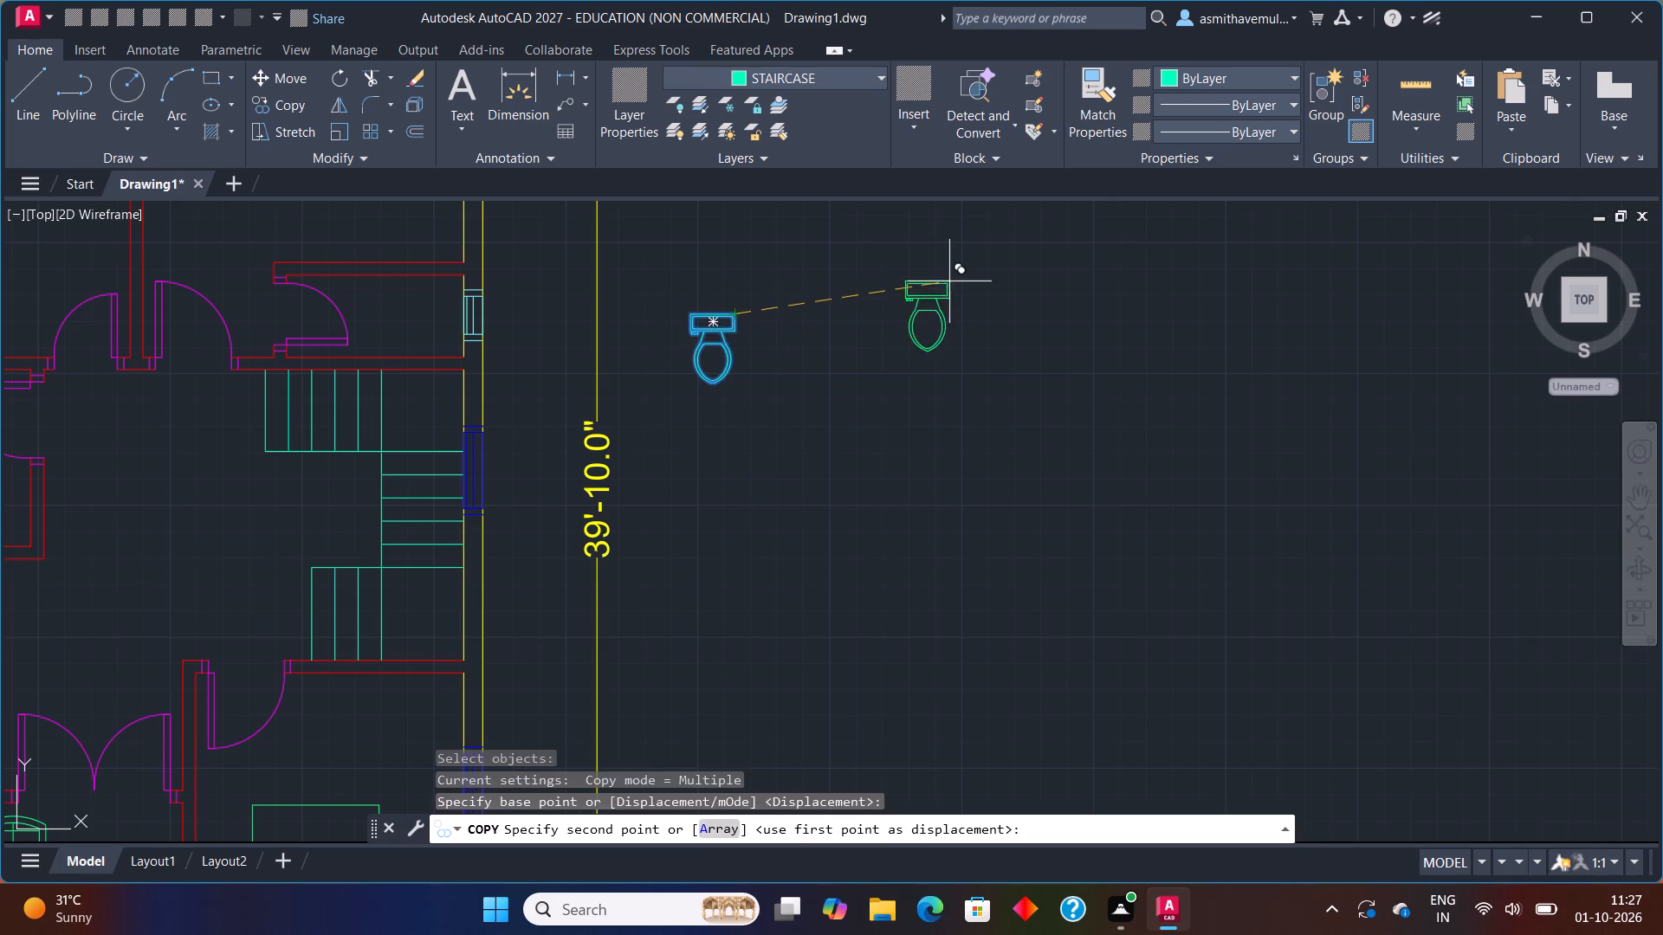
left_click(954, 285)
key("Escape")
Rotate the original toilet 270° about its tank's northeast corner, so the tank faces east.
left_click_drag(809, 331, 749, 300)
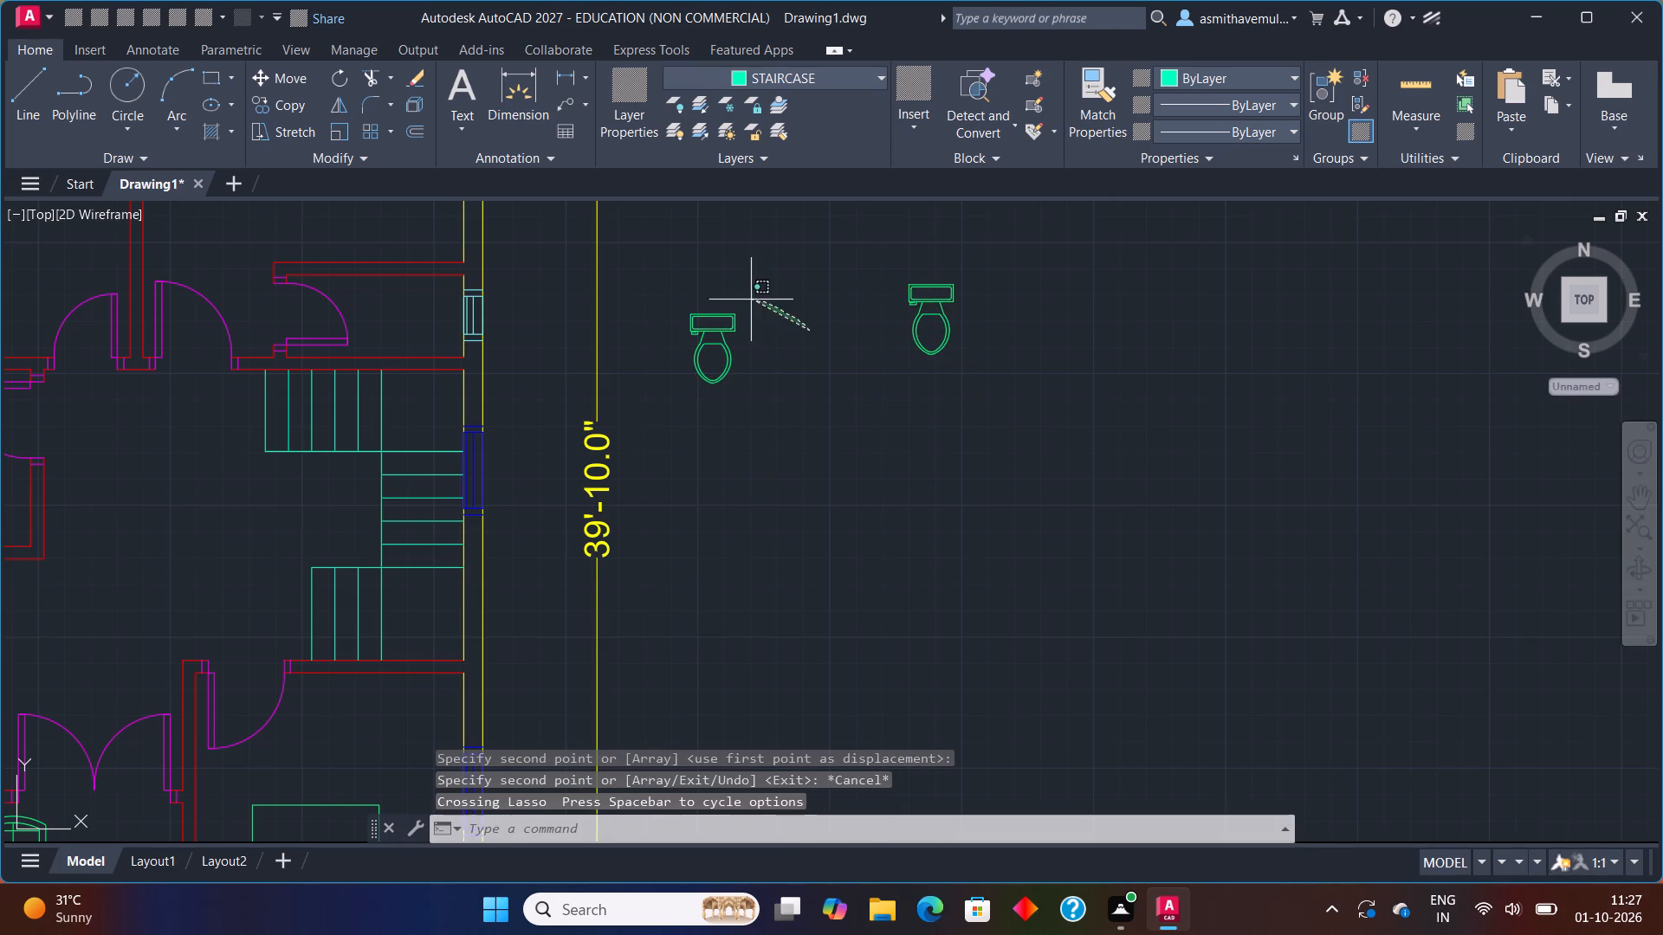
left_click_drag(749, 300, 694, 405)
key("r")
key("o")
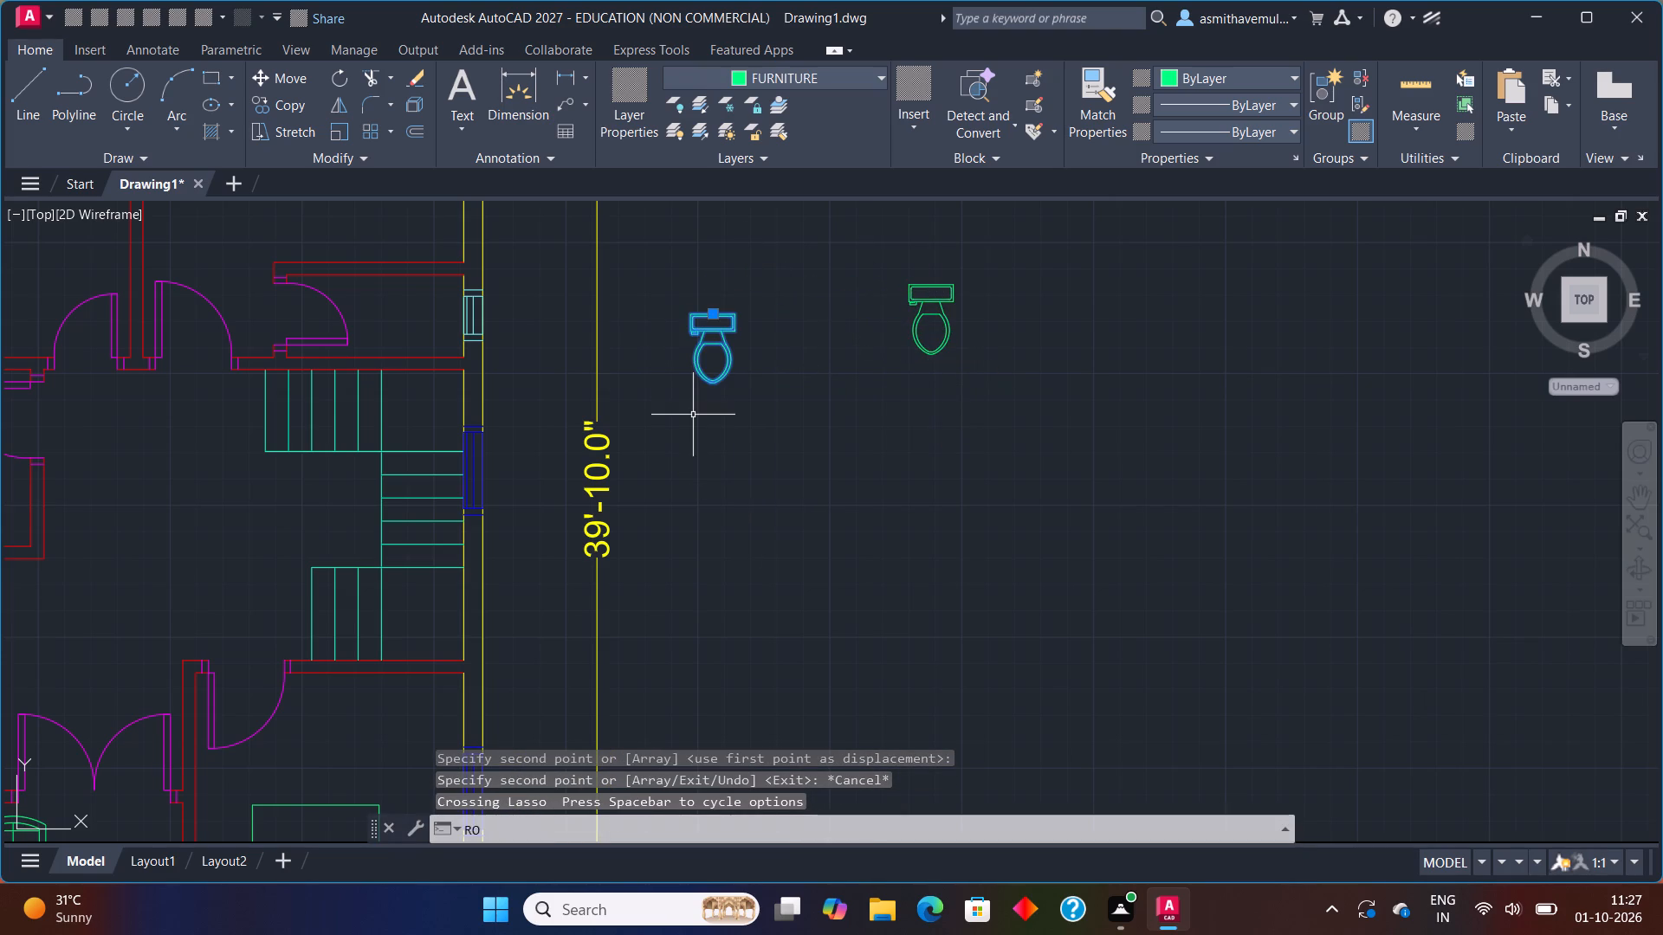
key("Return")
left_click(732, 314)
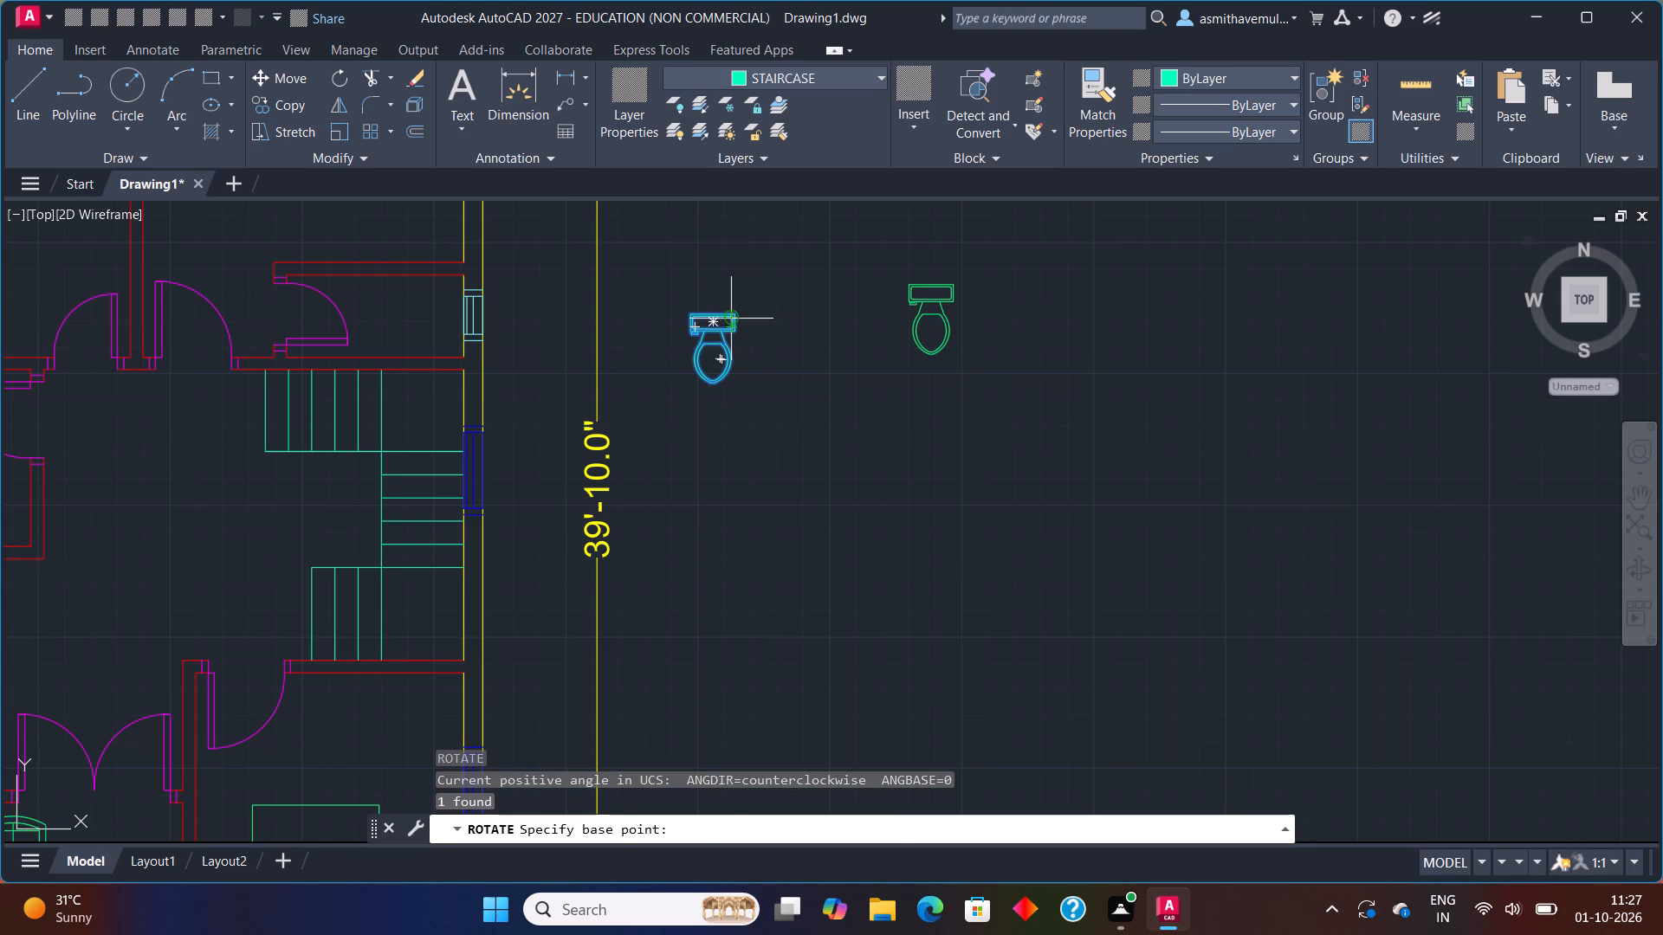
key("F8")
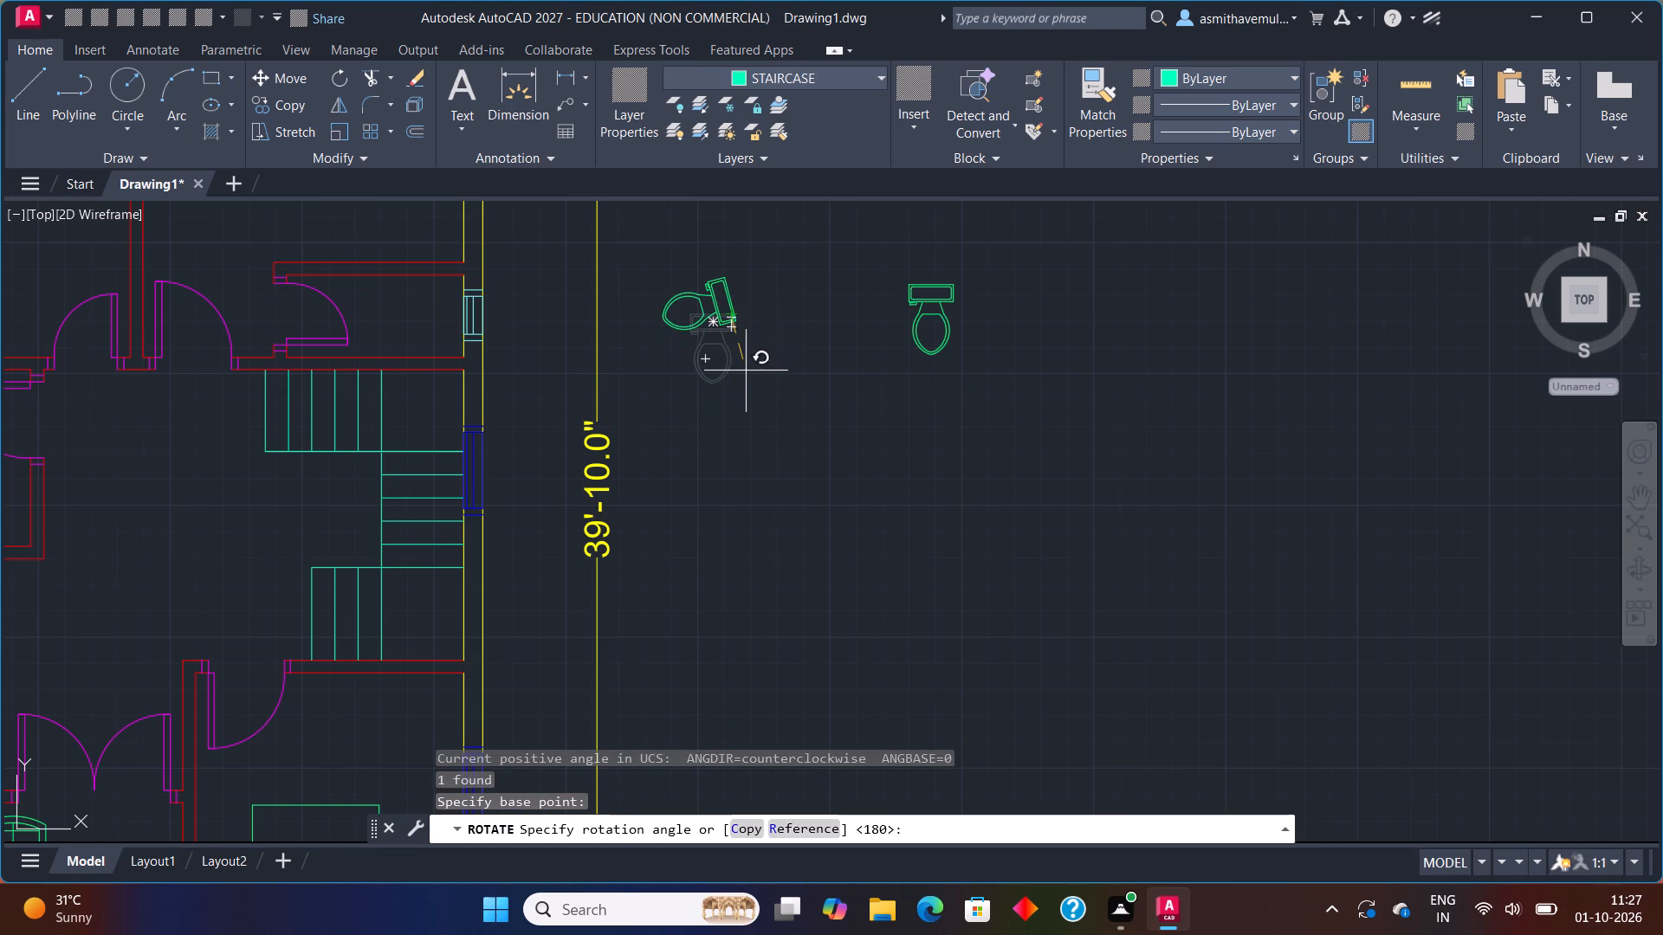
left_click(757, 373)
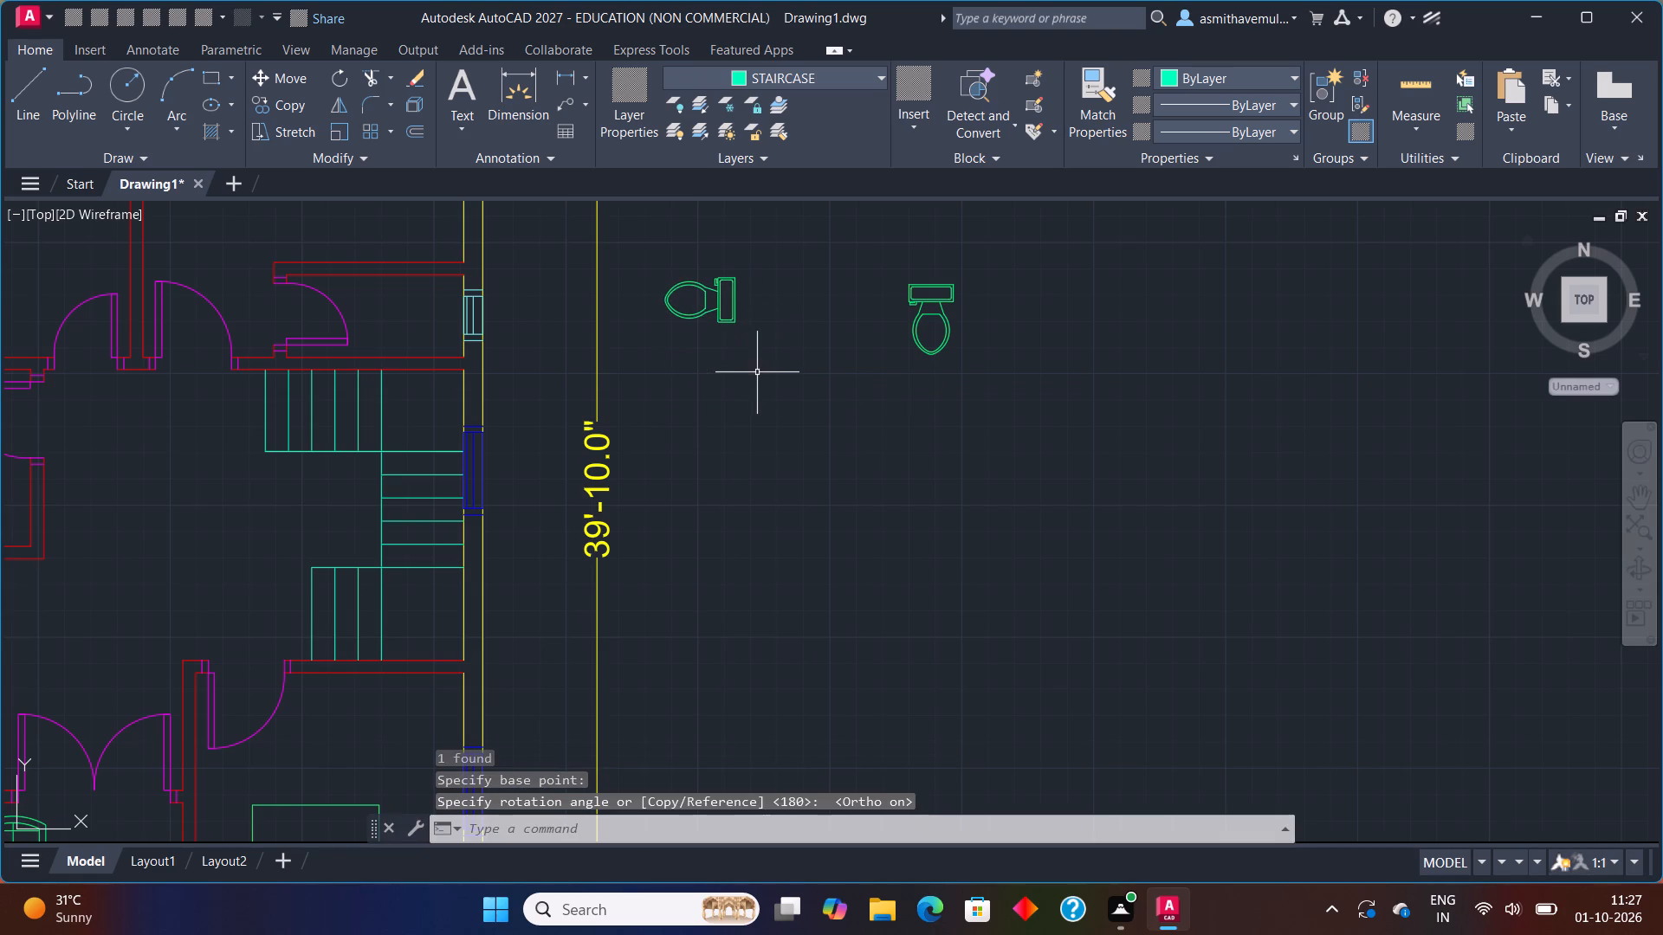
Move the rotated toilet into the northeast bedroom's bathroom, with its tank against the east wall at the window.
left_click_drag(767, 312, 666, 328)
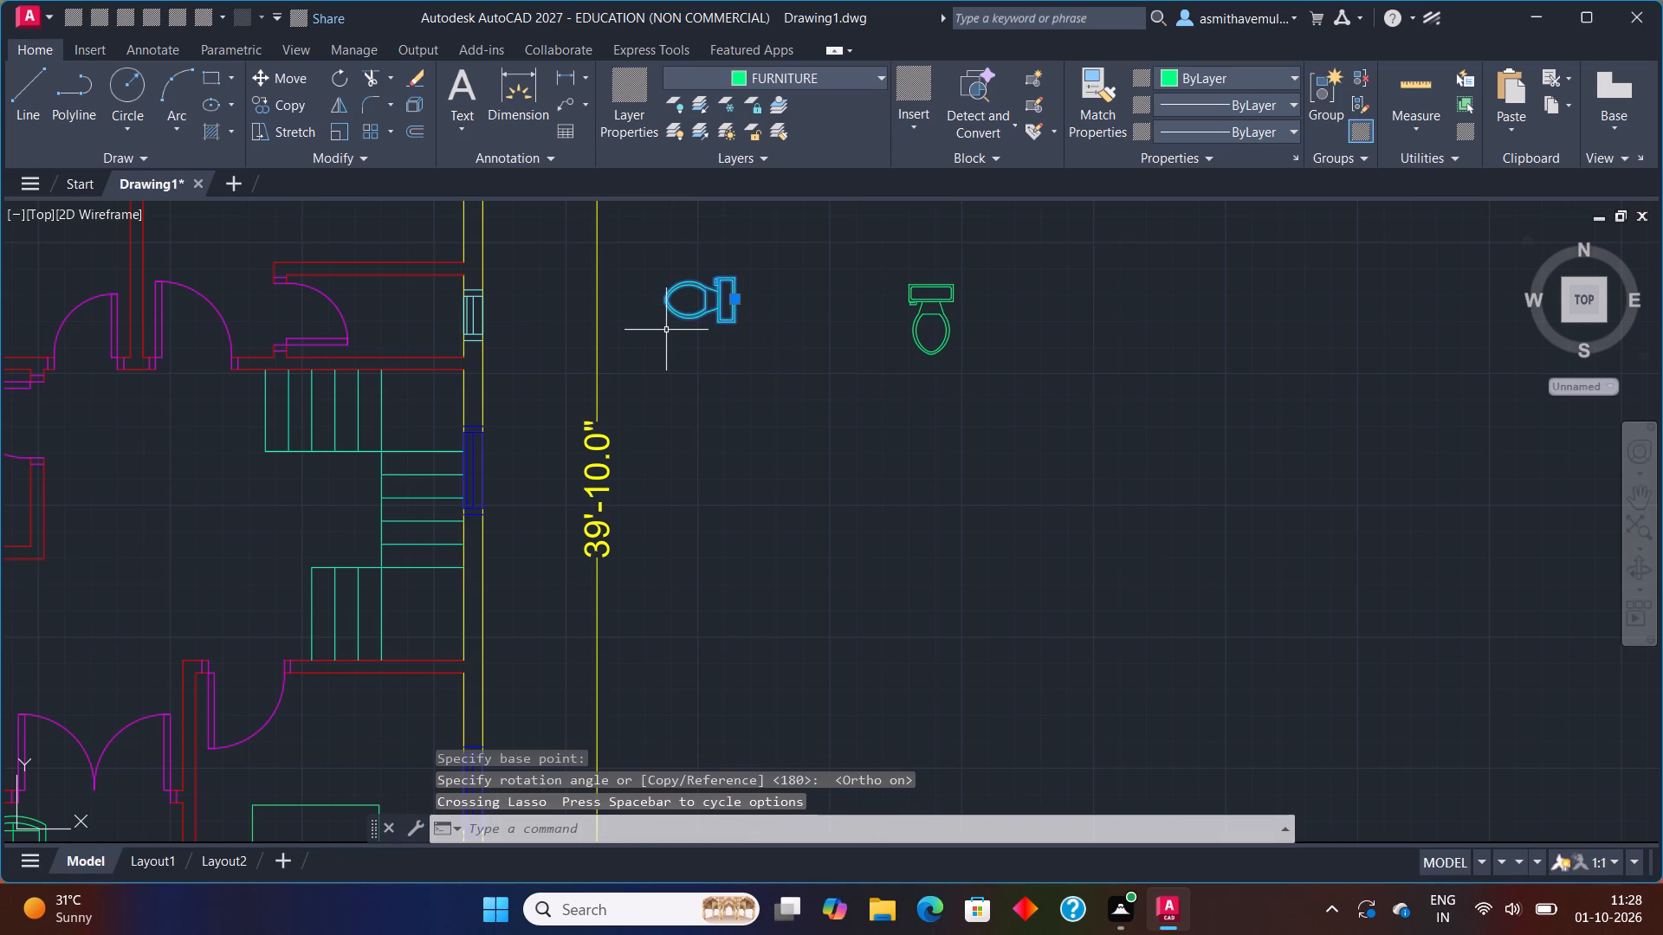
key("m")
key("Return")
left_click(740, 277)
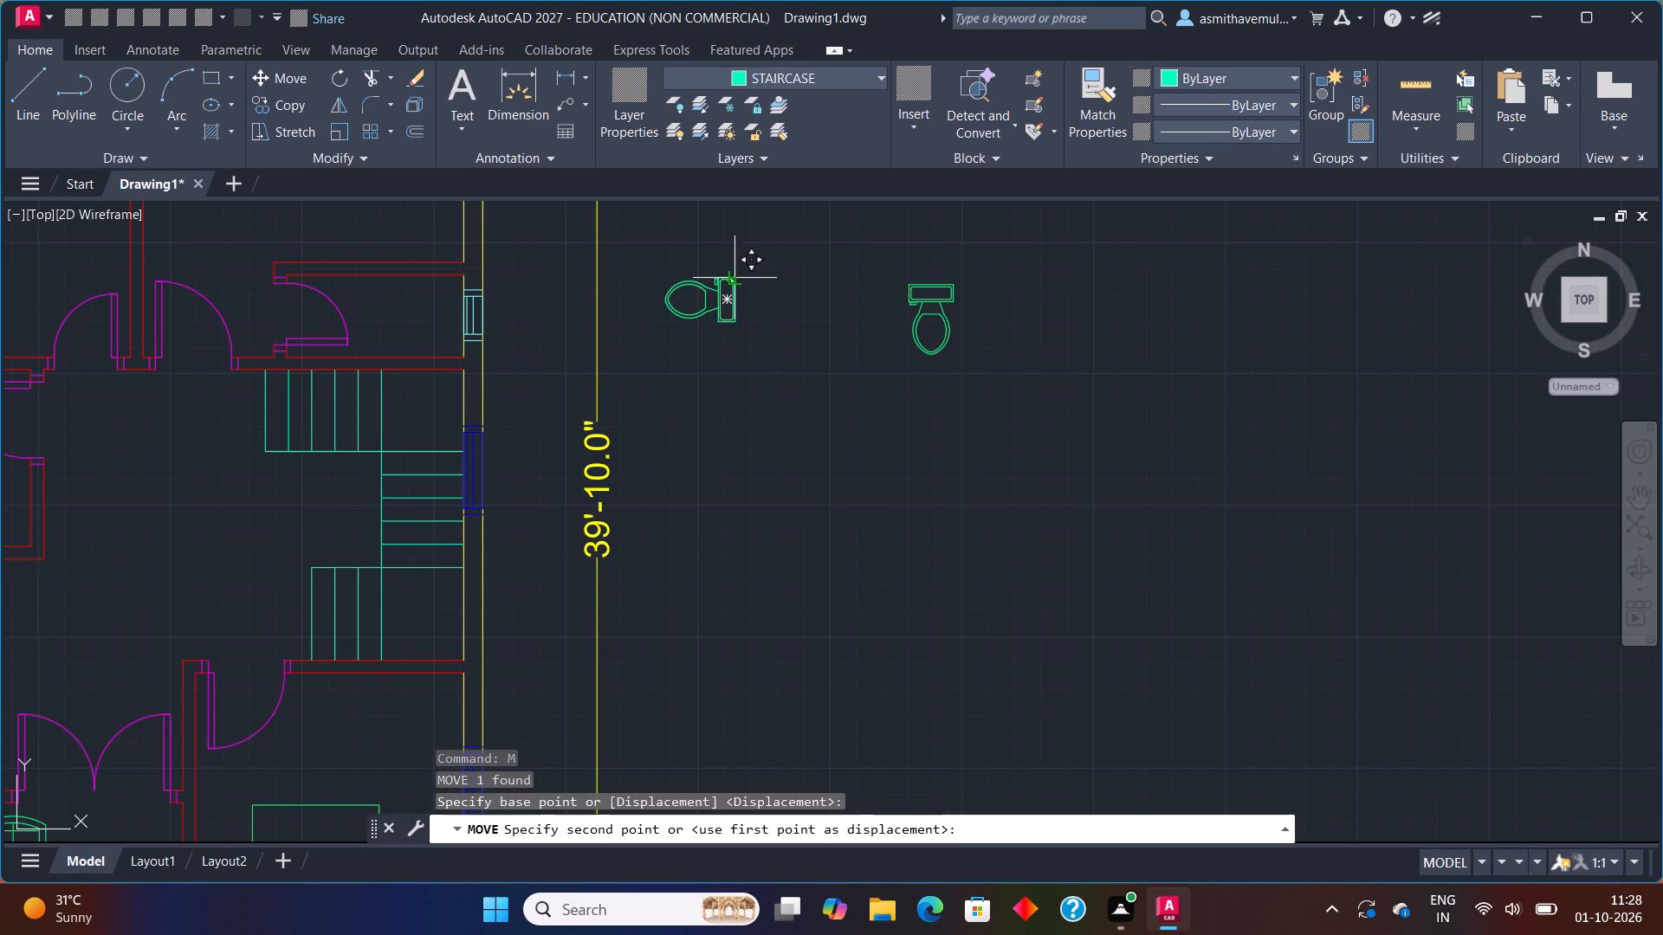
scroll(516, 274, "up", 3)
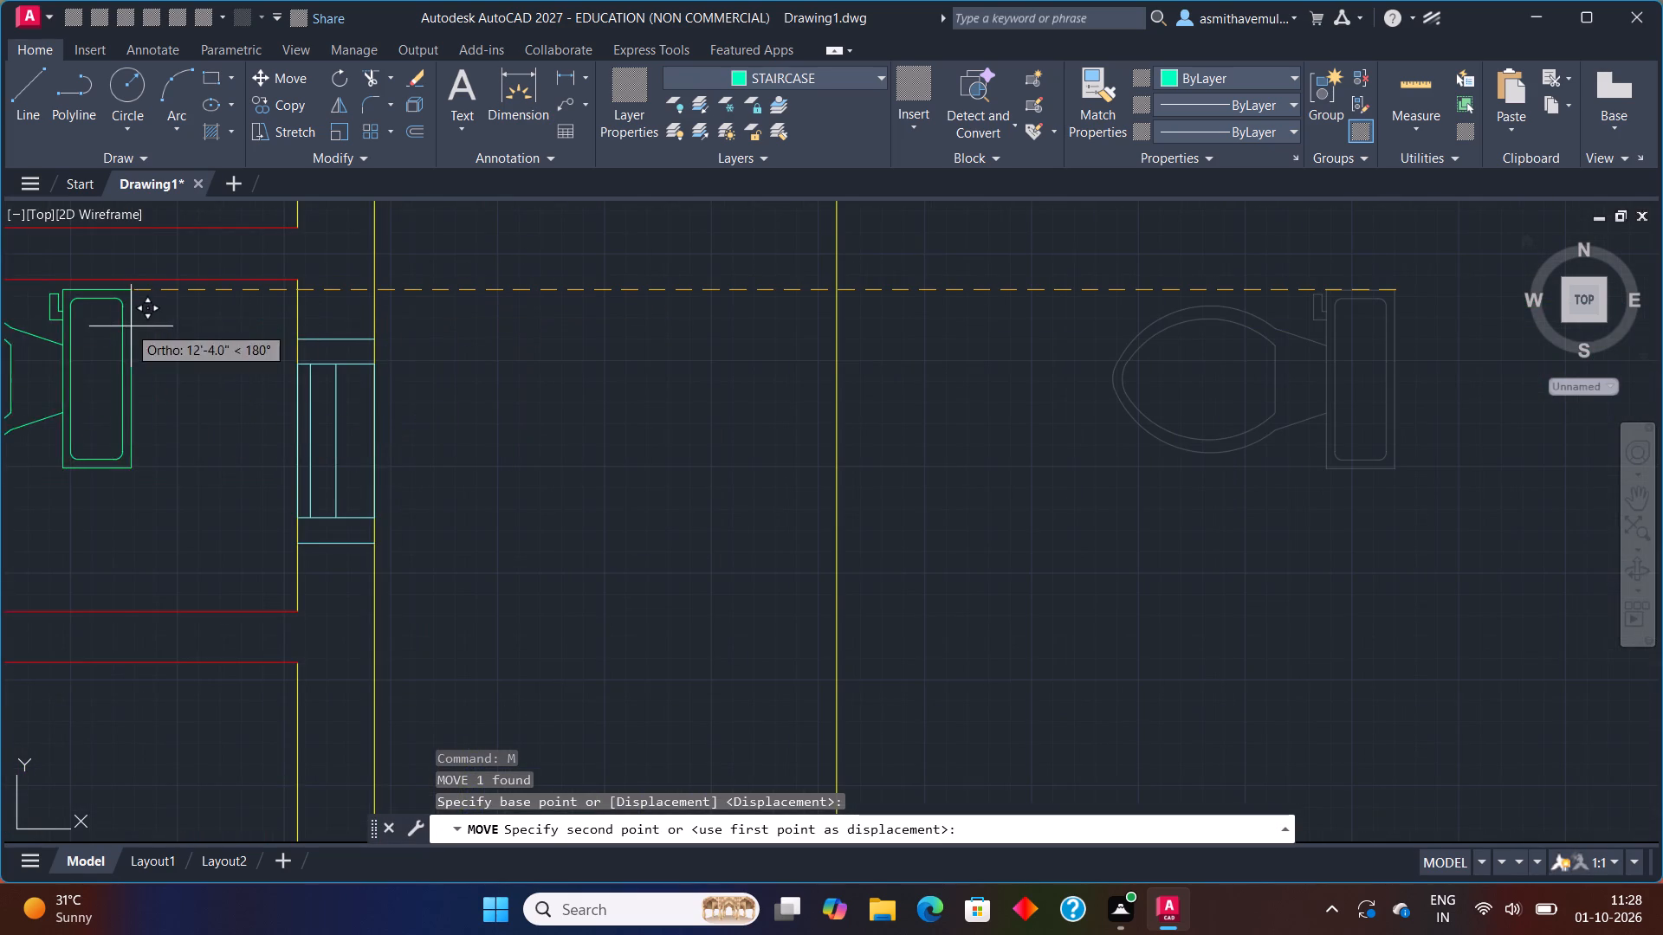
key("F8")
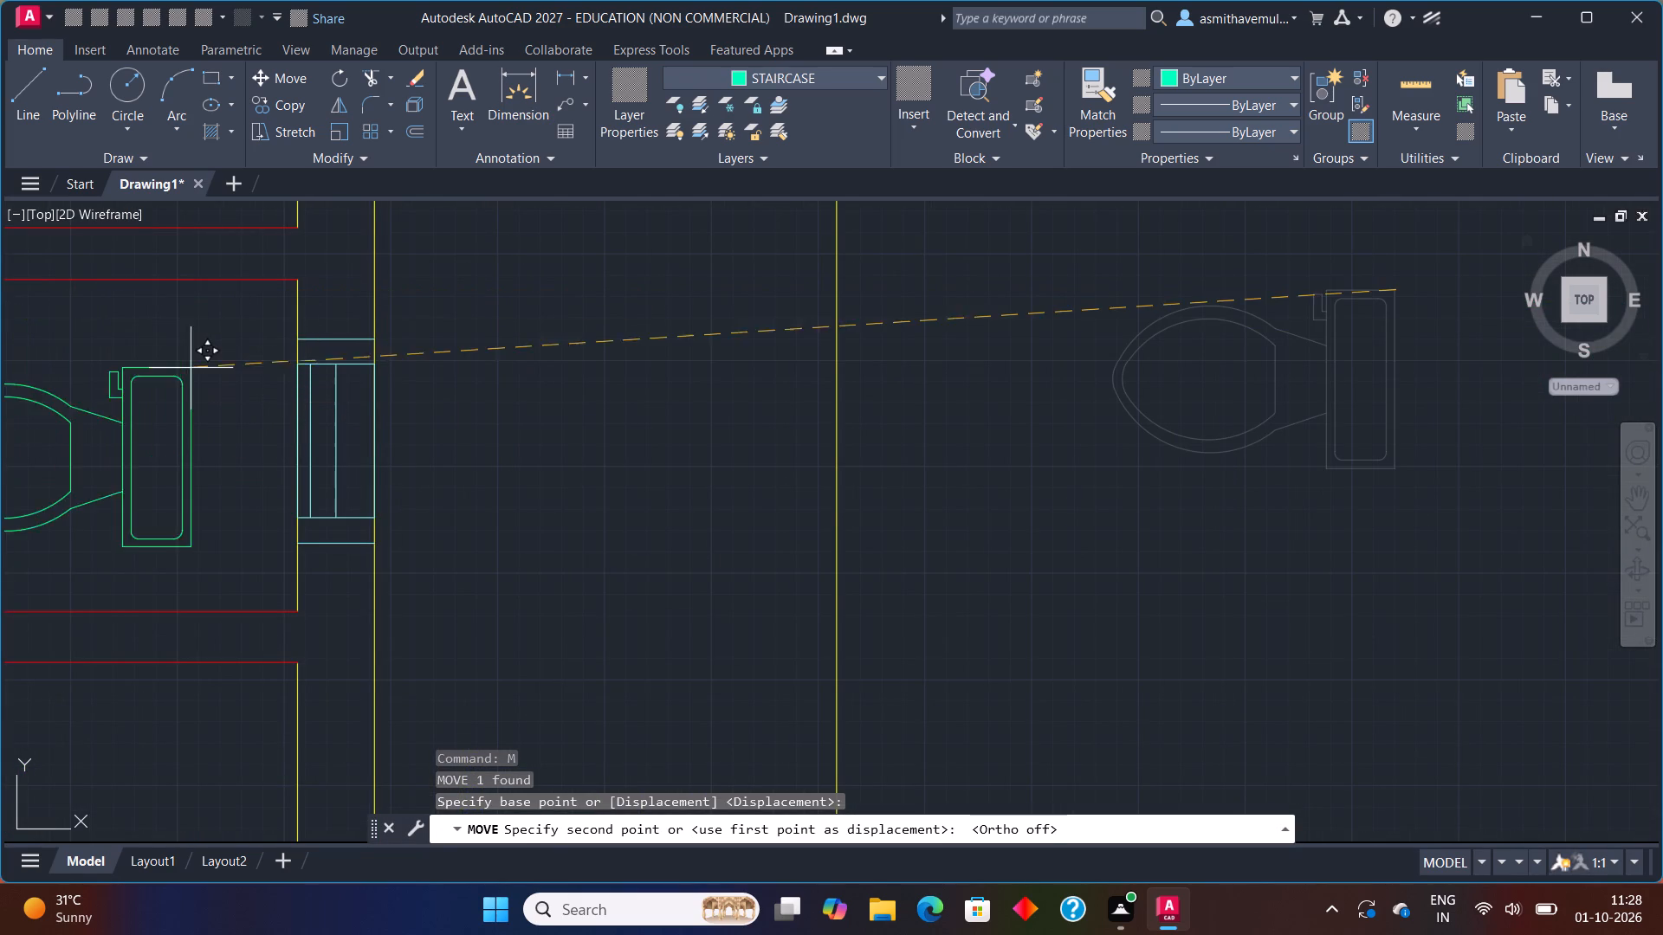
scroll(301, 352, "up", 2)
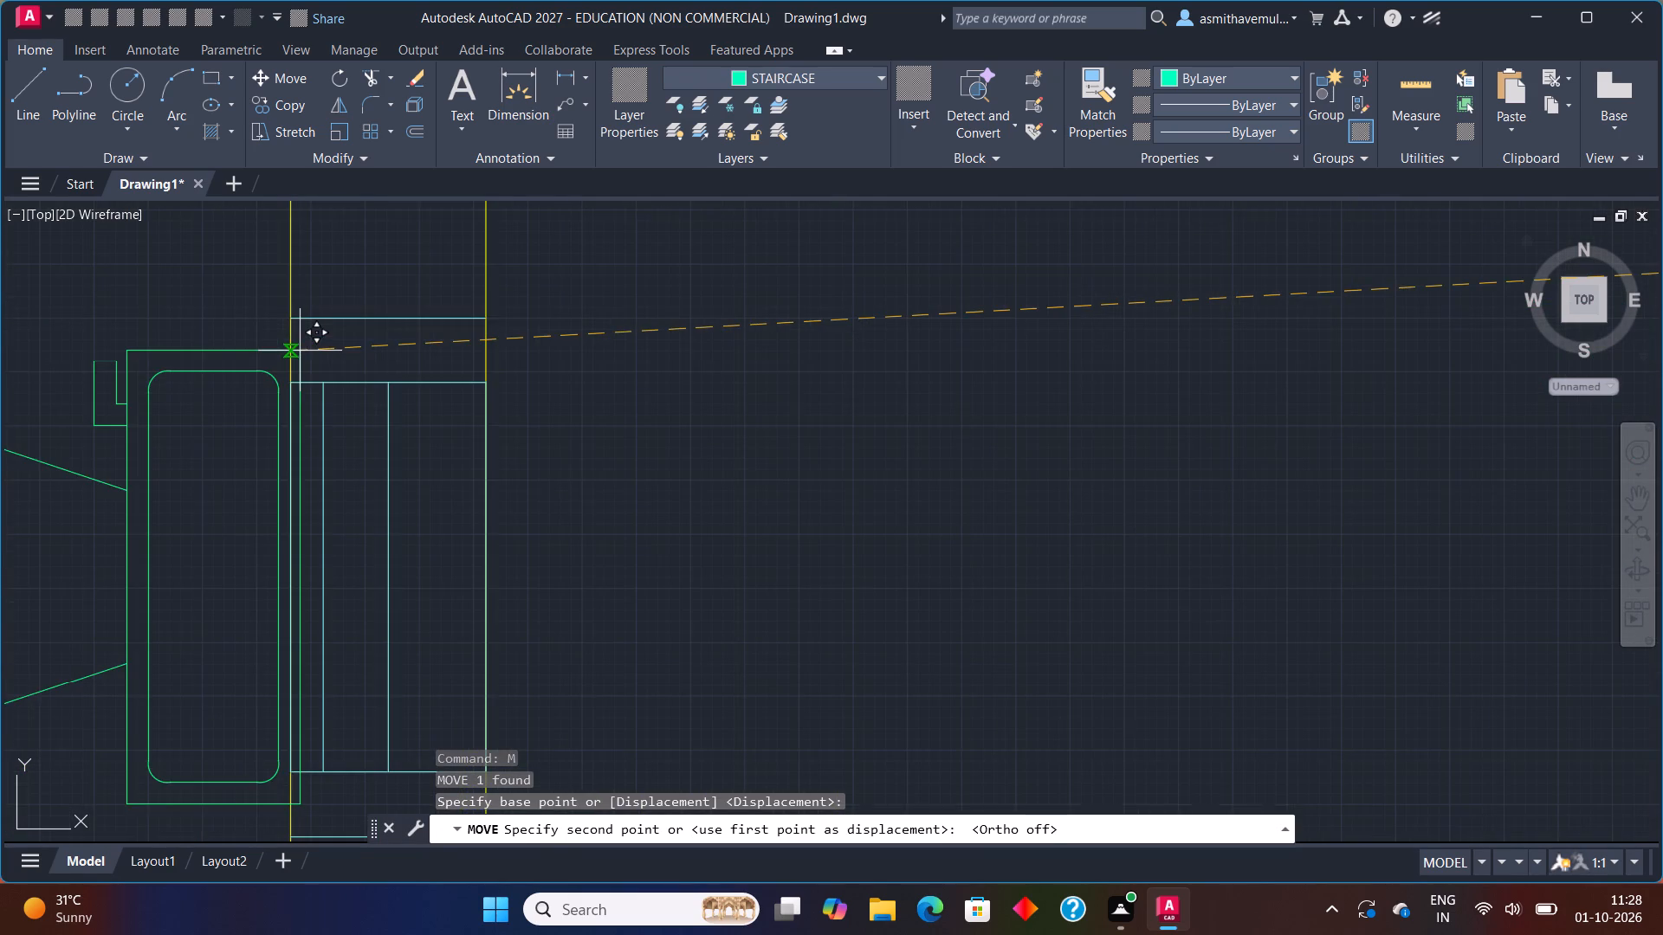
left_click(285, 362)
Move the copied toilet from east of the plan to just outside the west wall, level with the southwest bathroom.
scroll(911, 357, "down", 3)
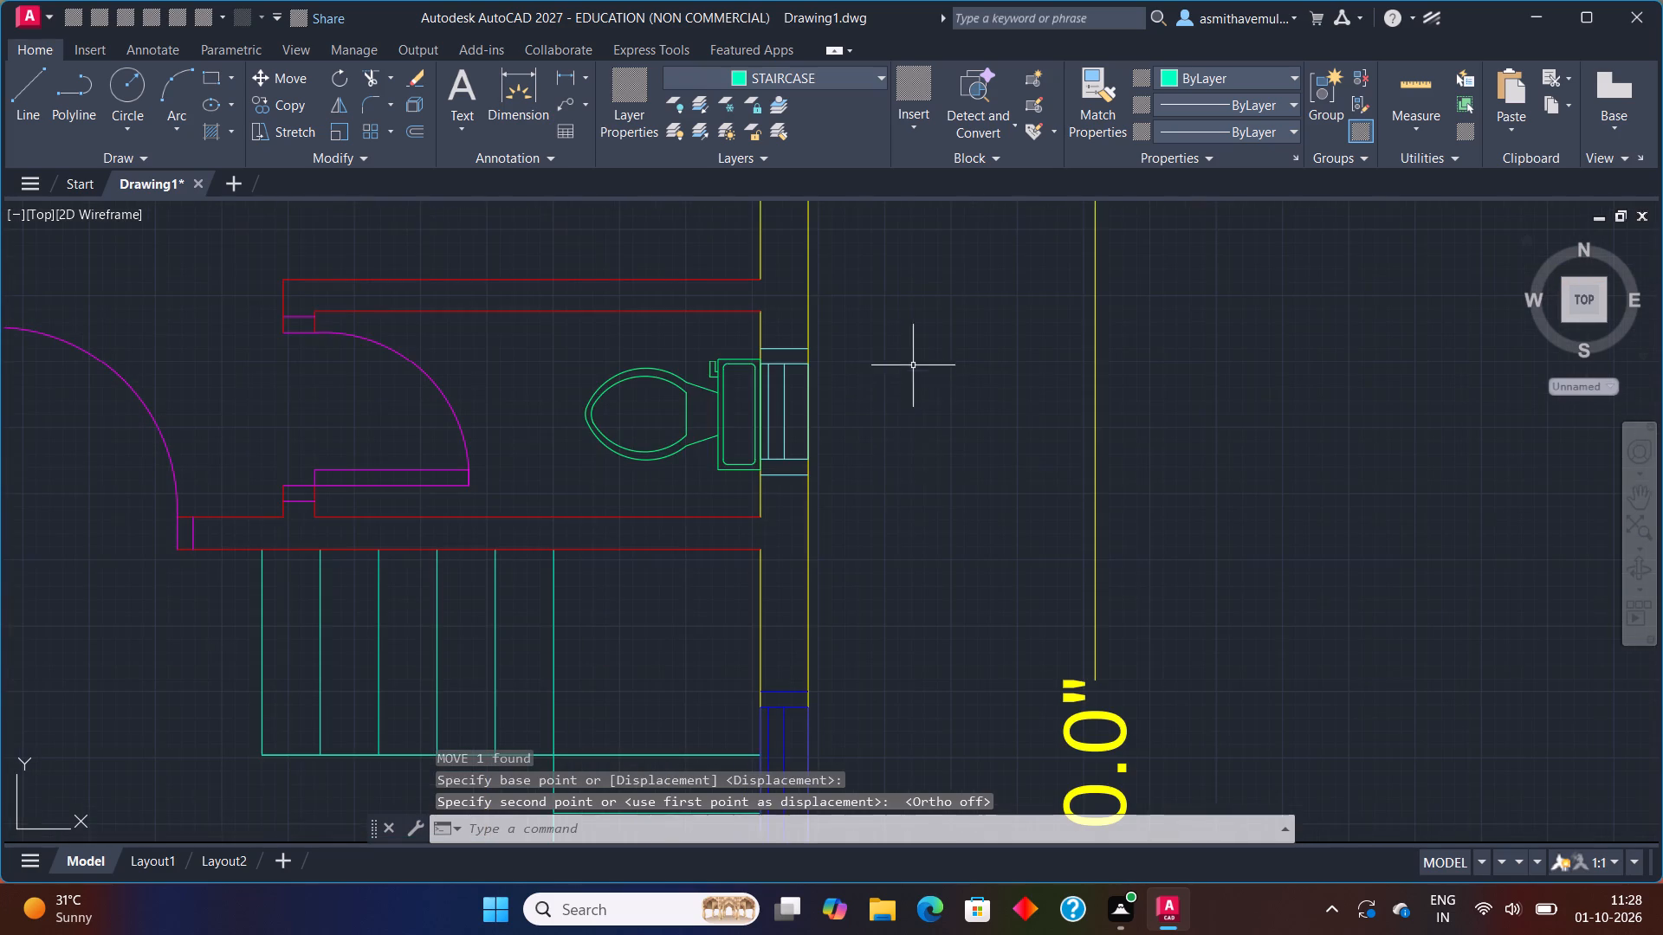
middle_click_drag(922, 545, 709, 428)
scroll(713, 405, "down", 2)
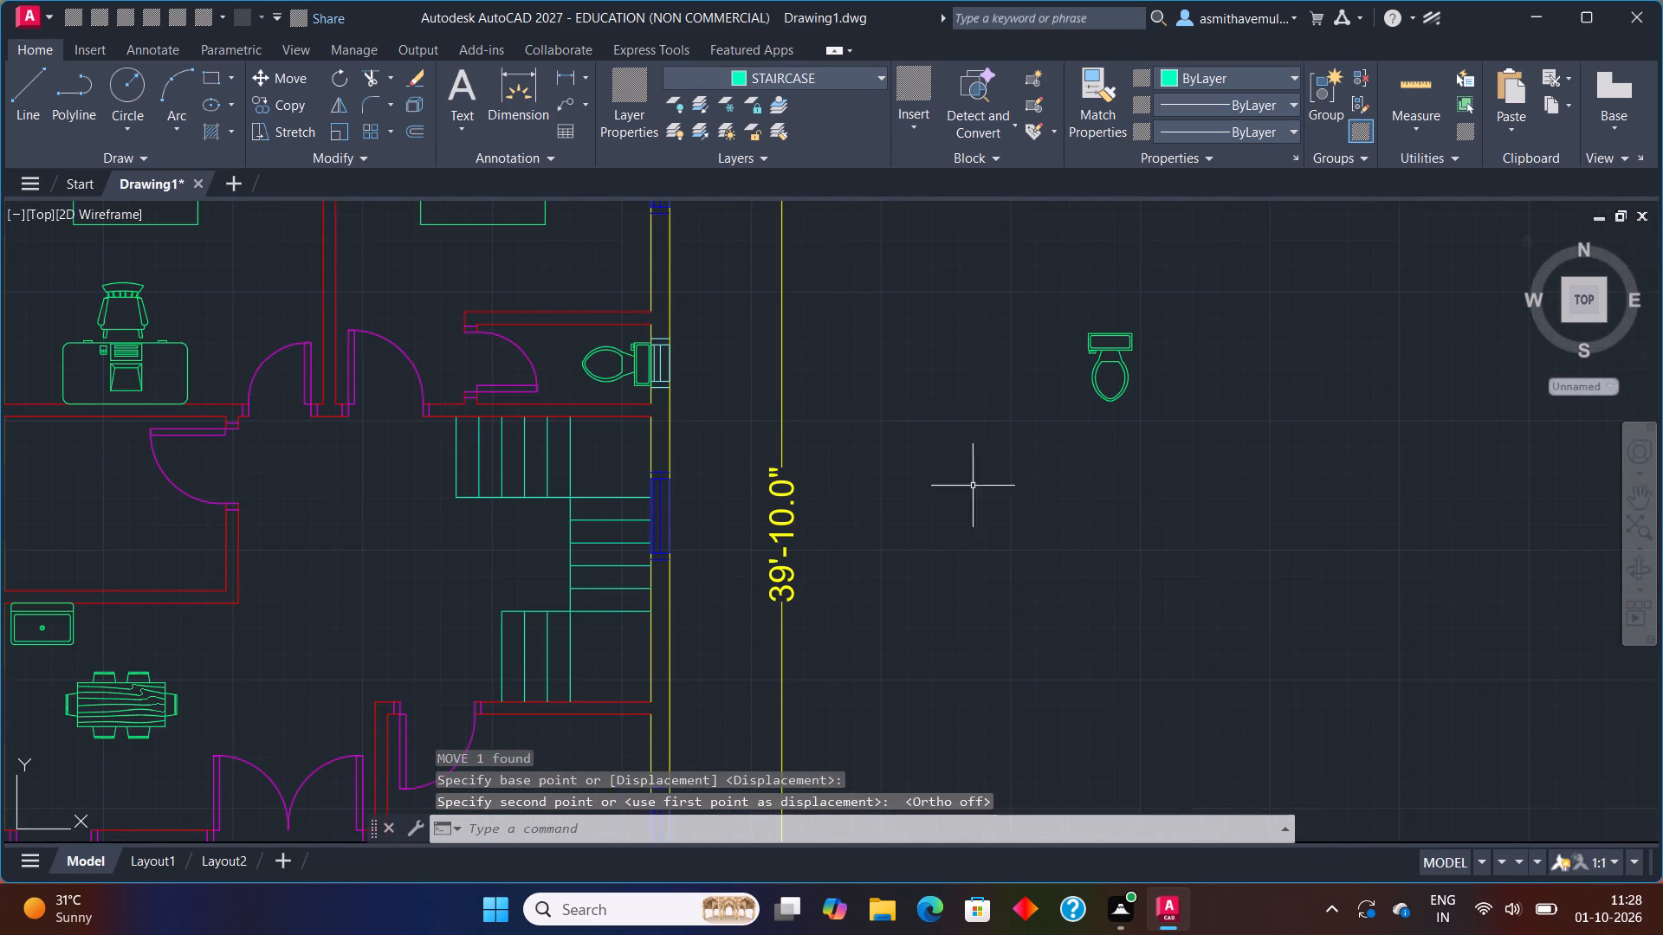
left_click_drag(1225, 361, 1064, 468)
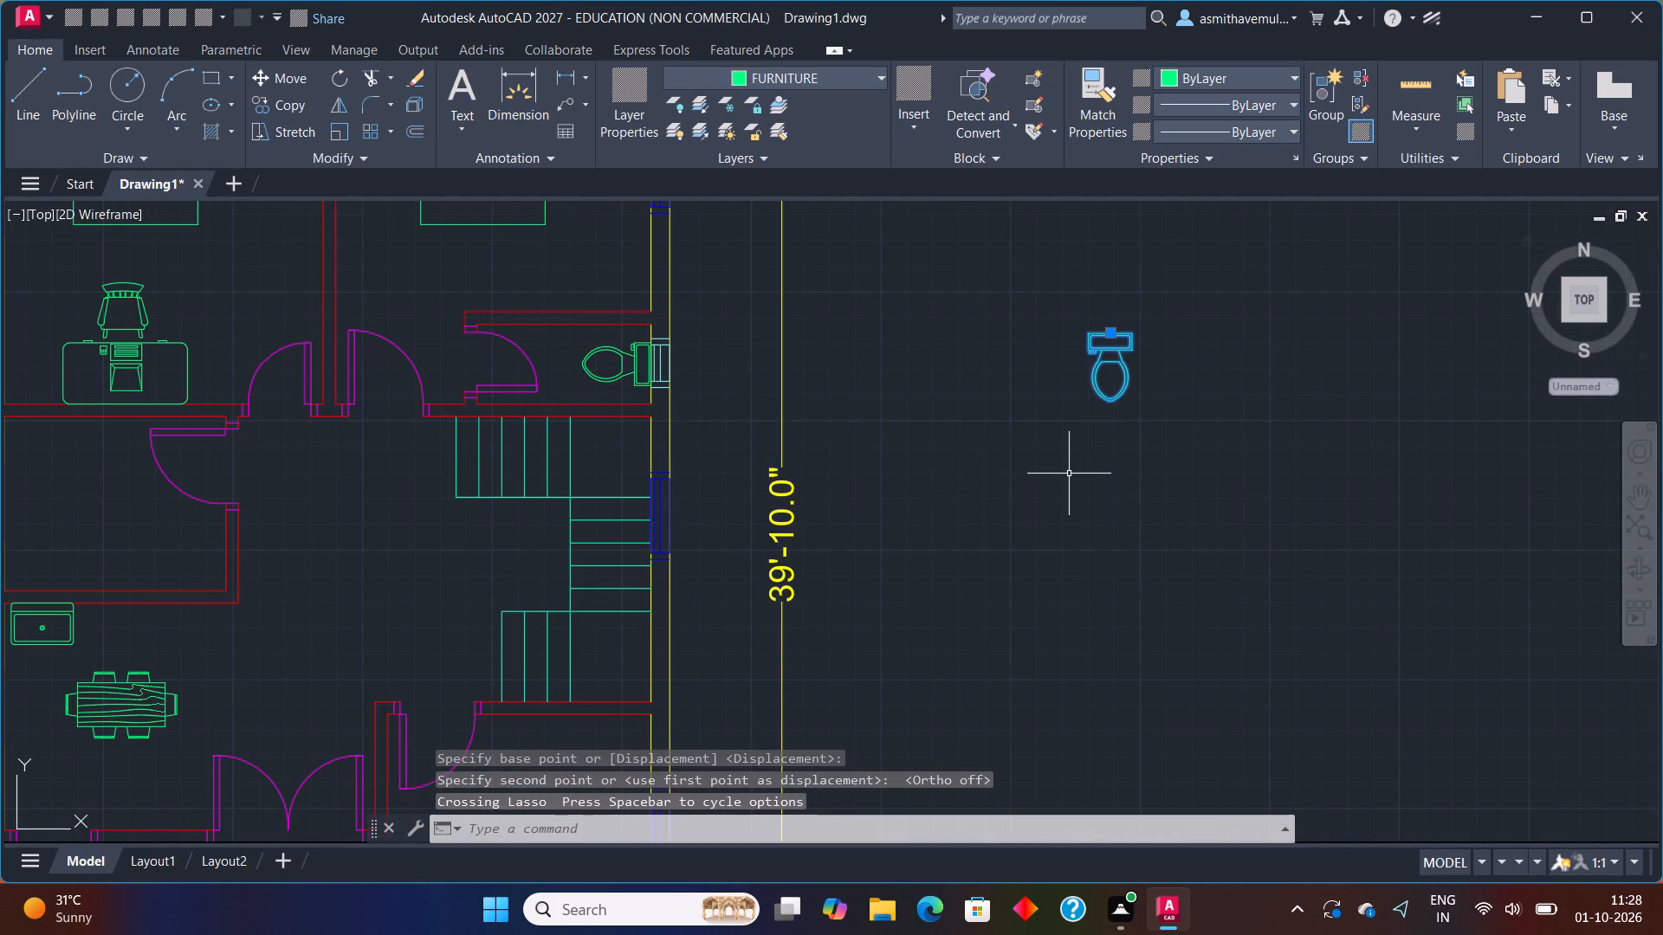
key("m")
key("Return")
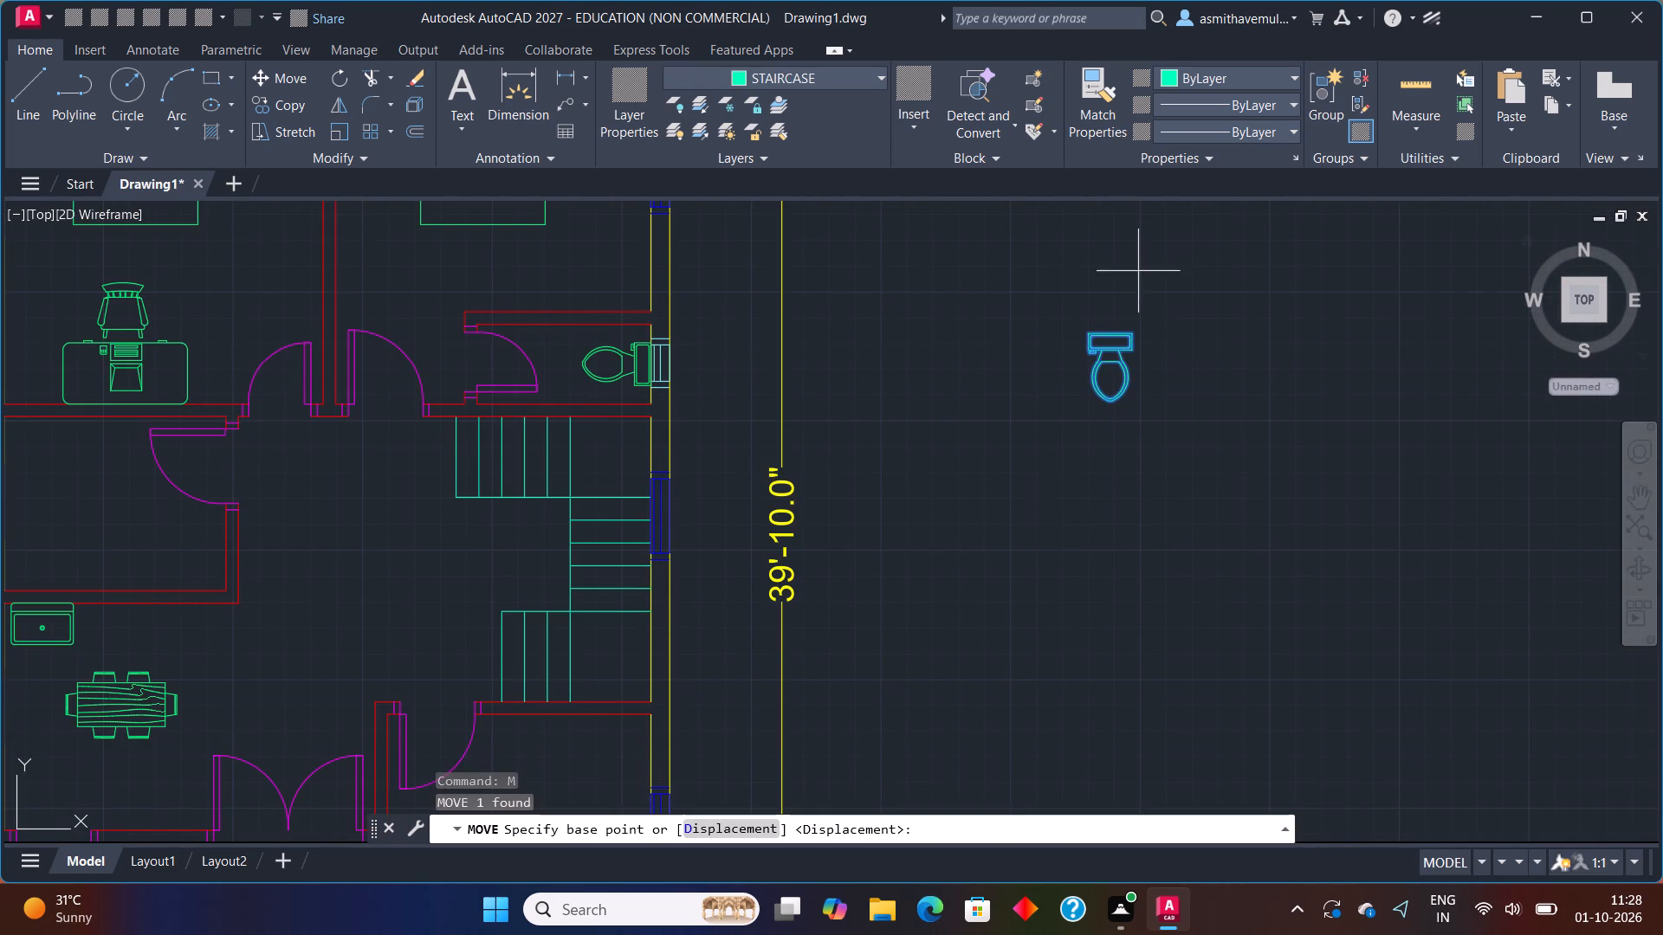
left_click(1128, 336)
middle_click_drag(578, 536, 871, 376)
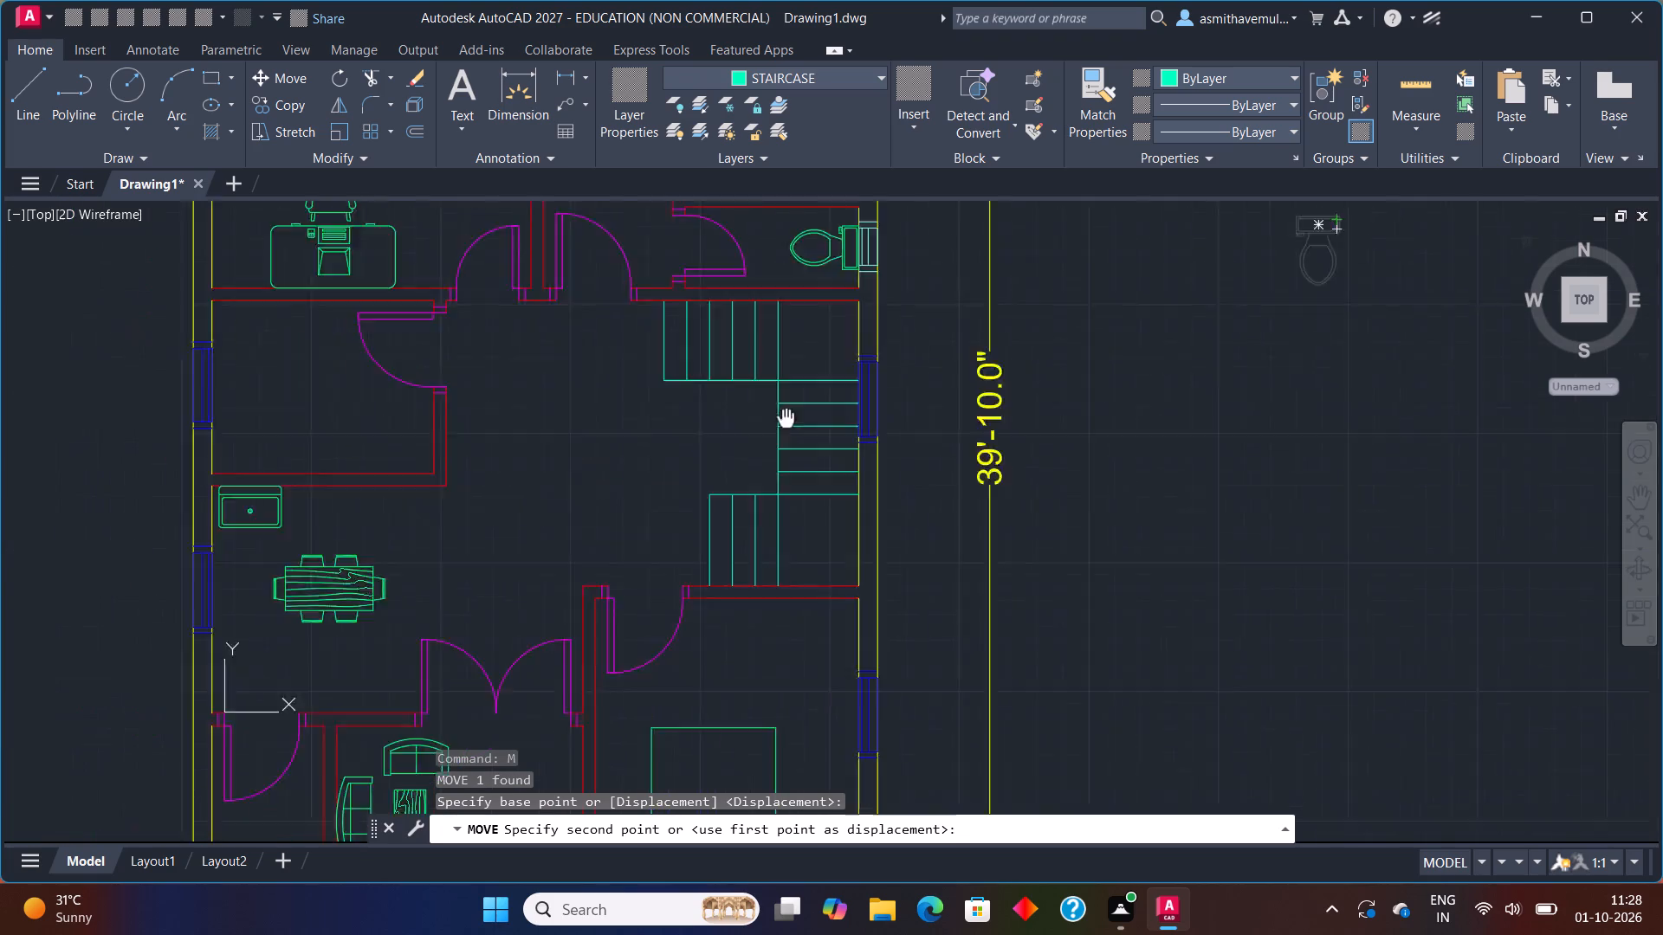
middle_click_drag(871, 376, 1346, 190)
scroll(637, 599, "up", 1)
left_click(637, 596)
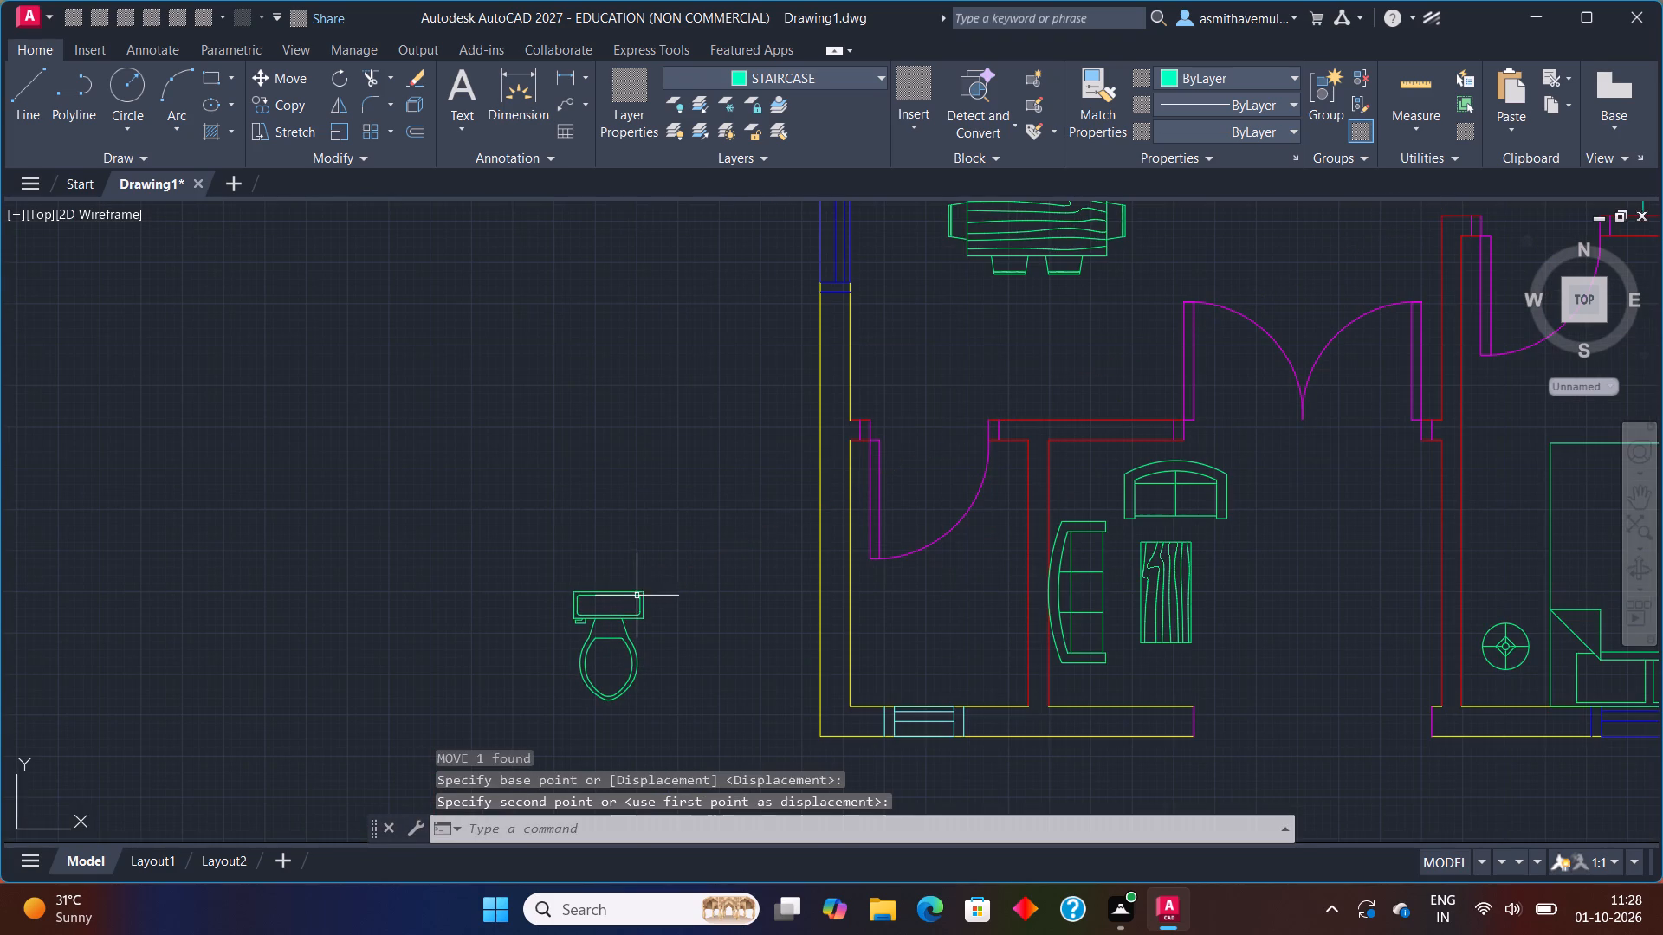
Rotate the toilet west of the plan 270° about its tank's northeast corner, so the tank faces east.
left_click_drag(730, 532, 651, 741)
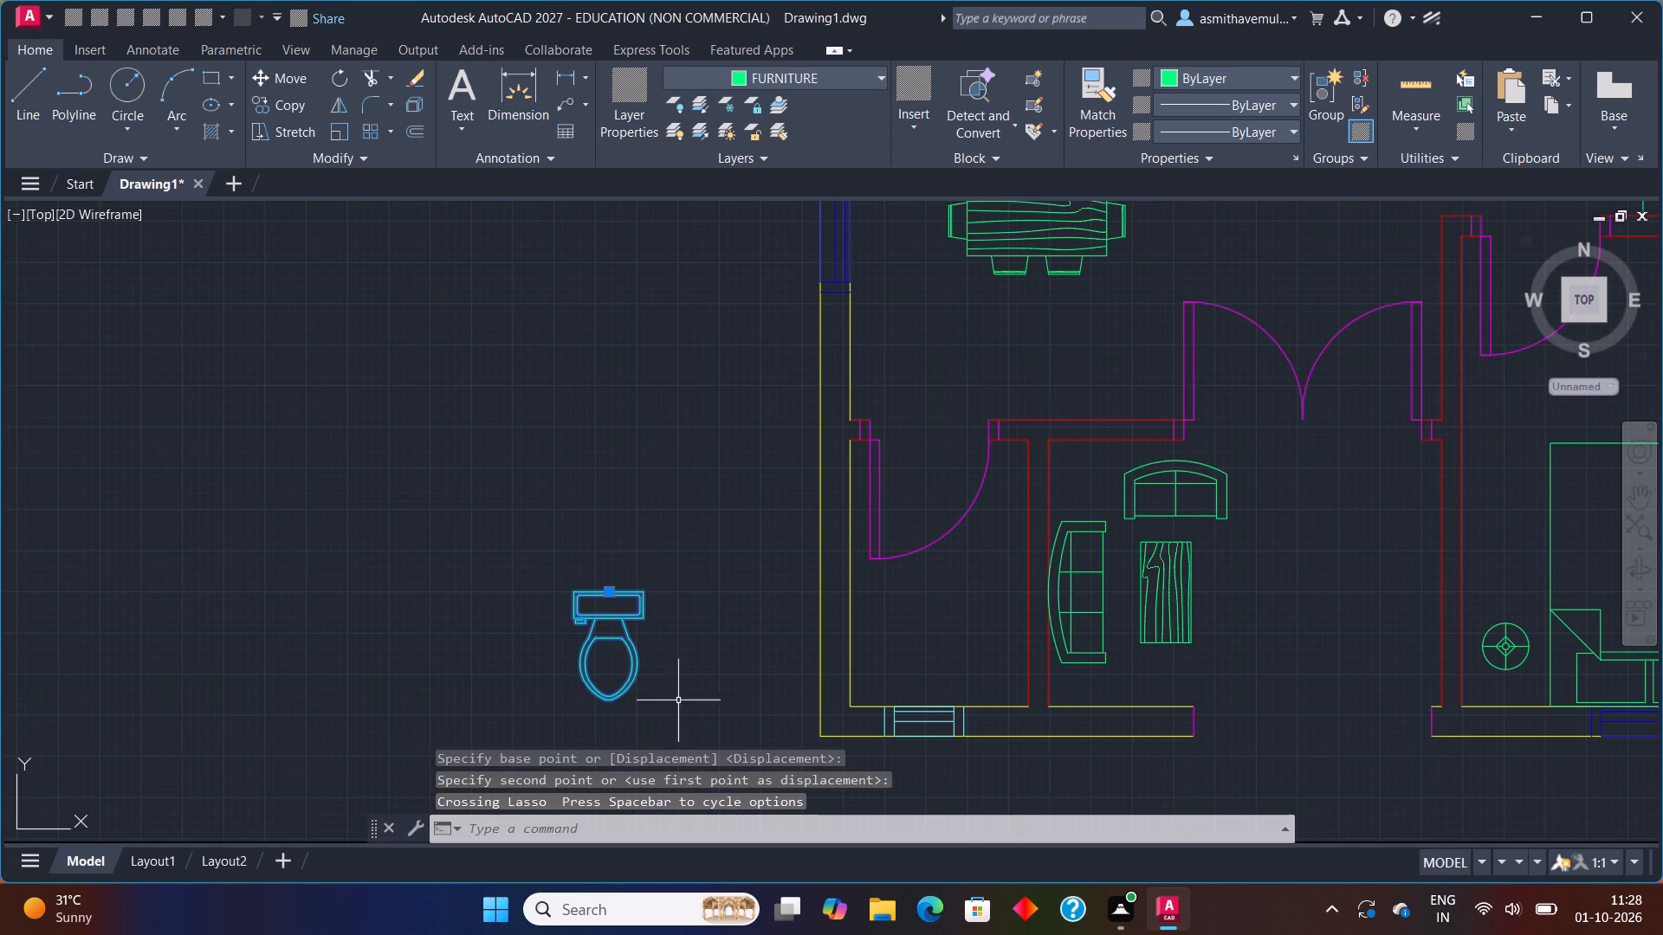
key("r")
key("o")
key("Return")
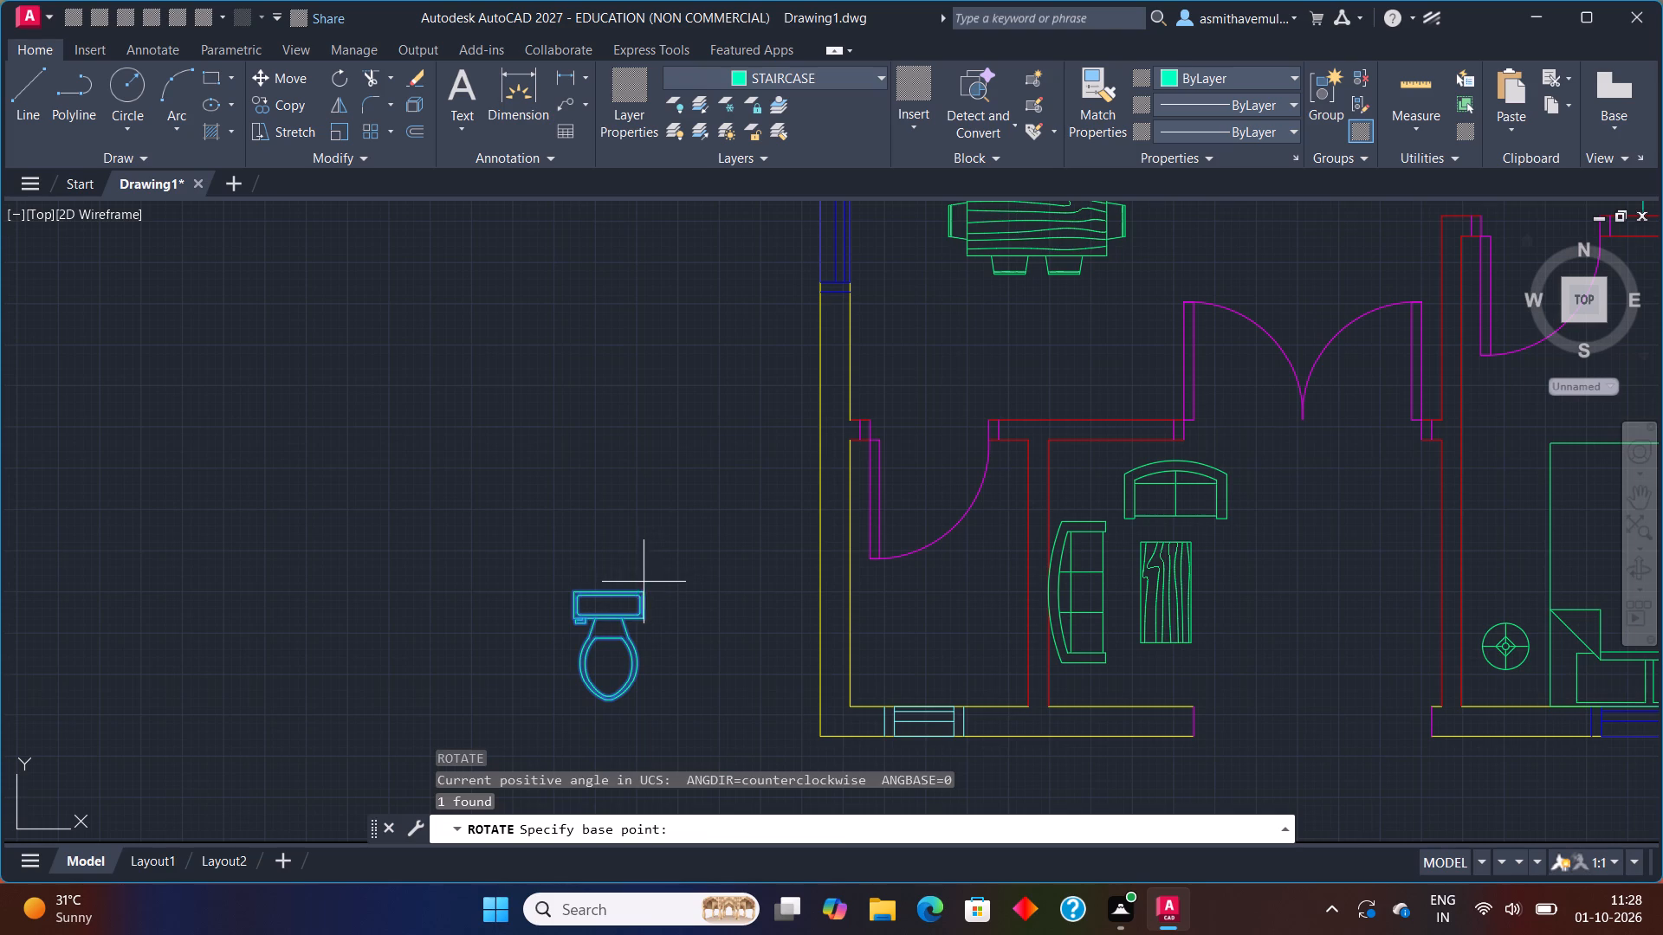
left_click(640, 586)
key("F8")
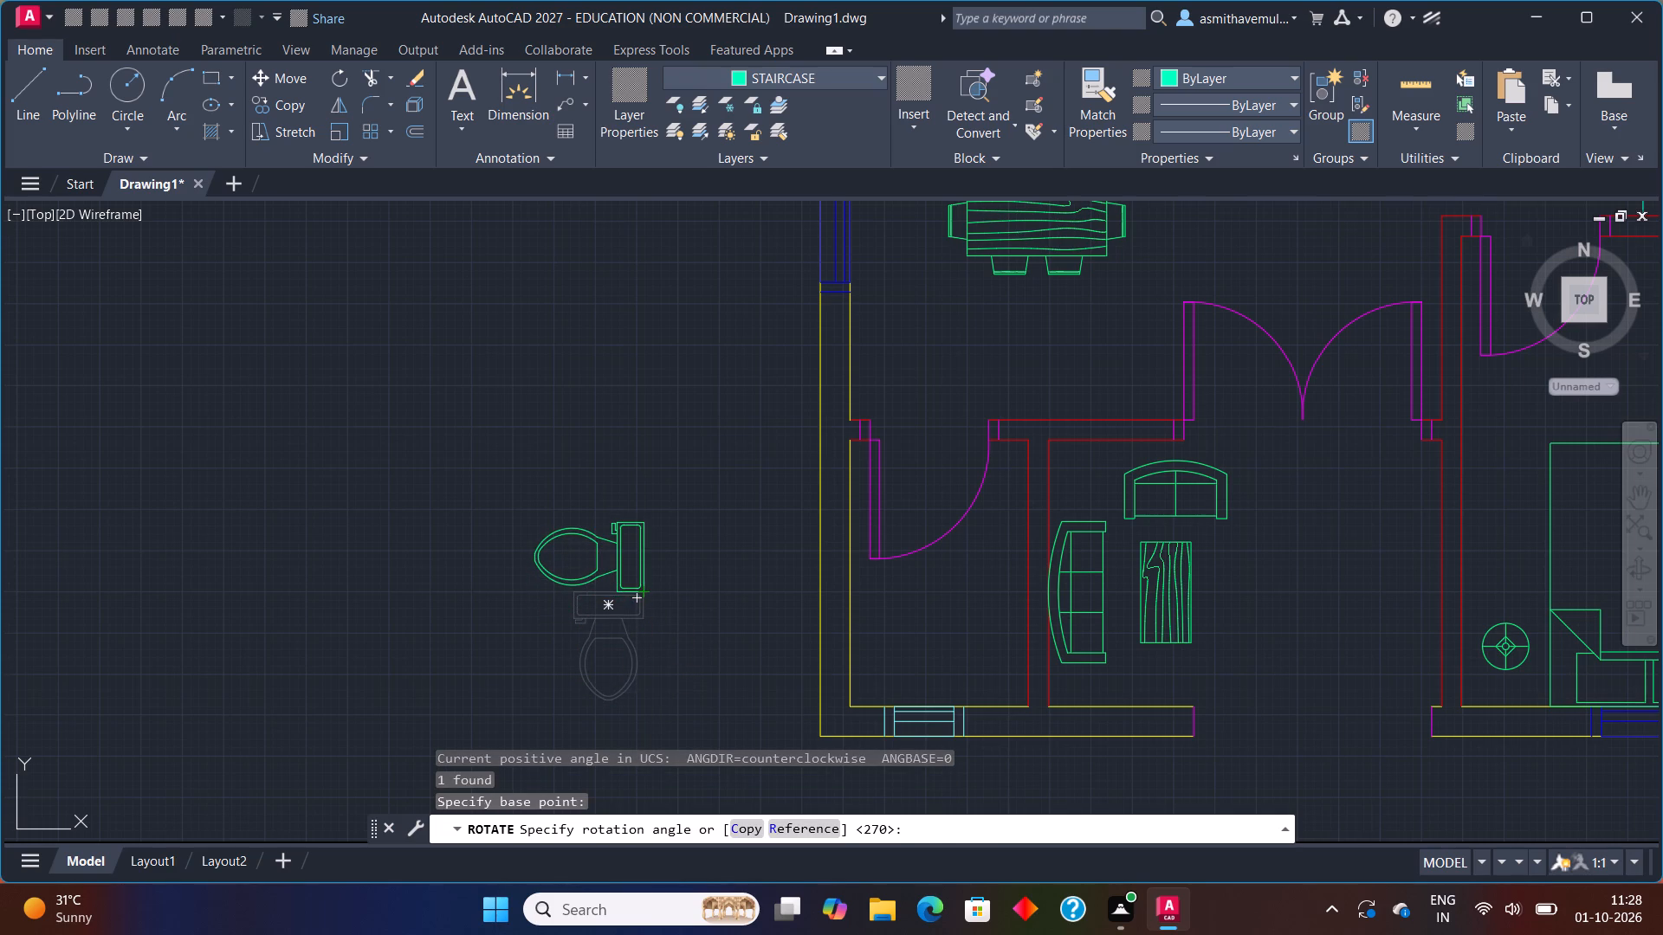
left_click(661, 695)
Move the toilet by the midpoint of its tank's east edge into the southwest bathroom, against that room's east wall.
left_click_drag(714, 545, 418, 632)
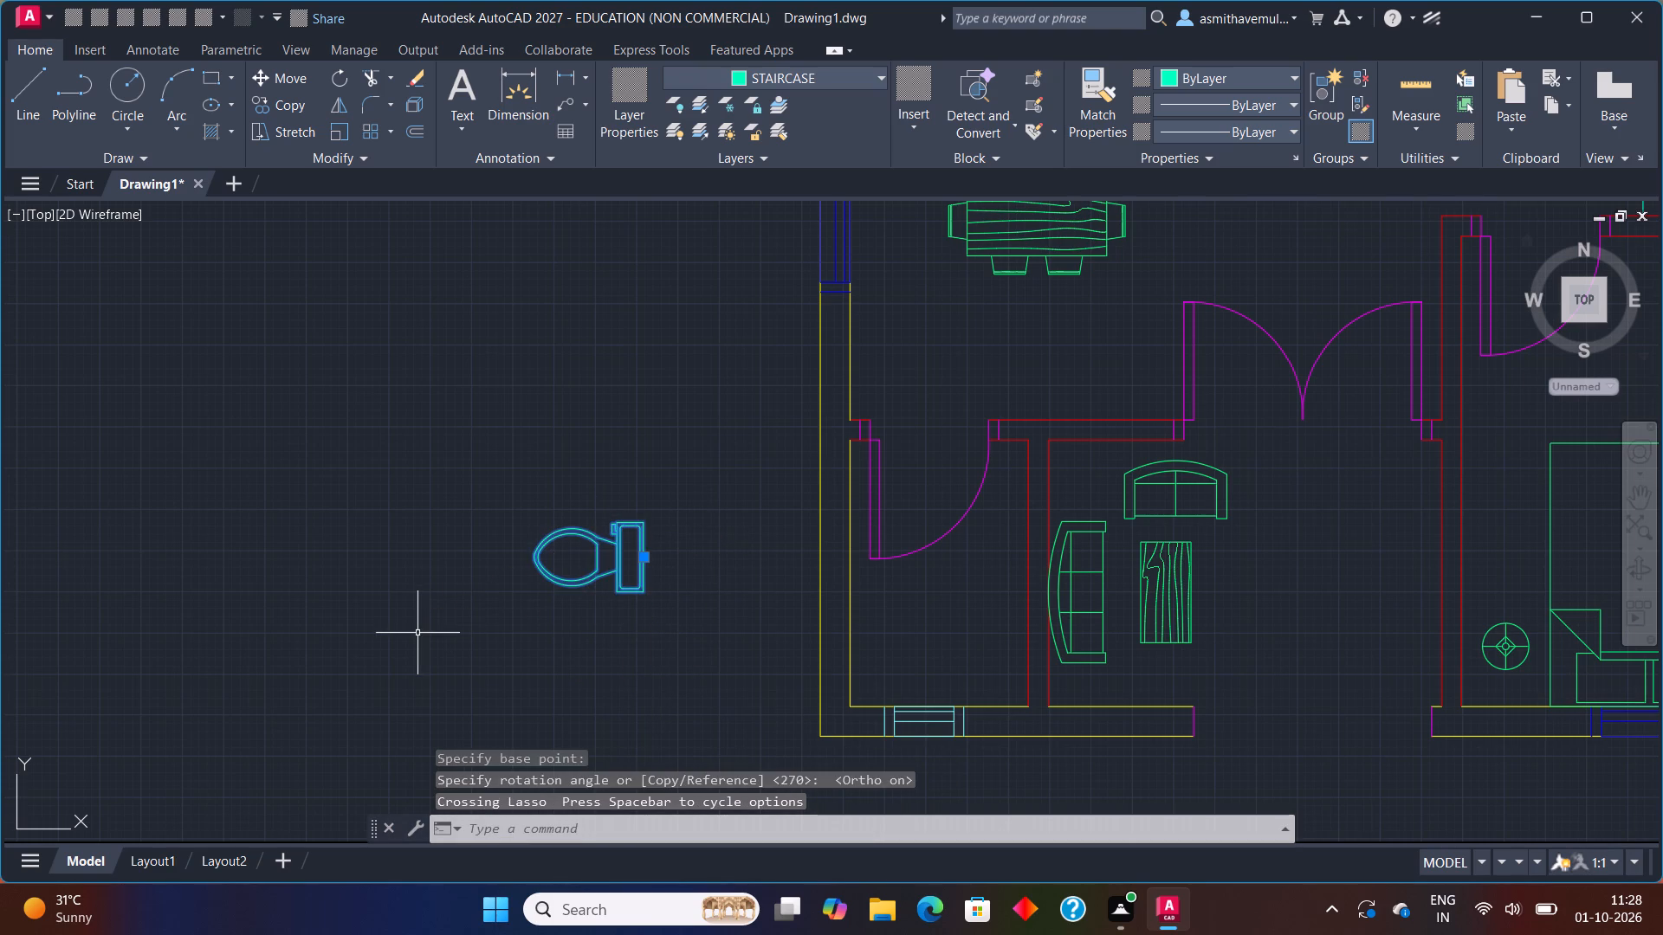
key("m")
key("Return")
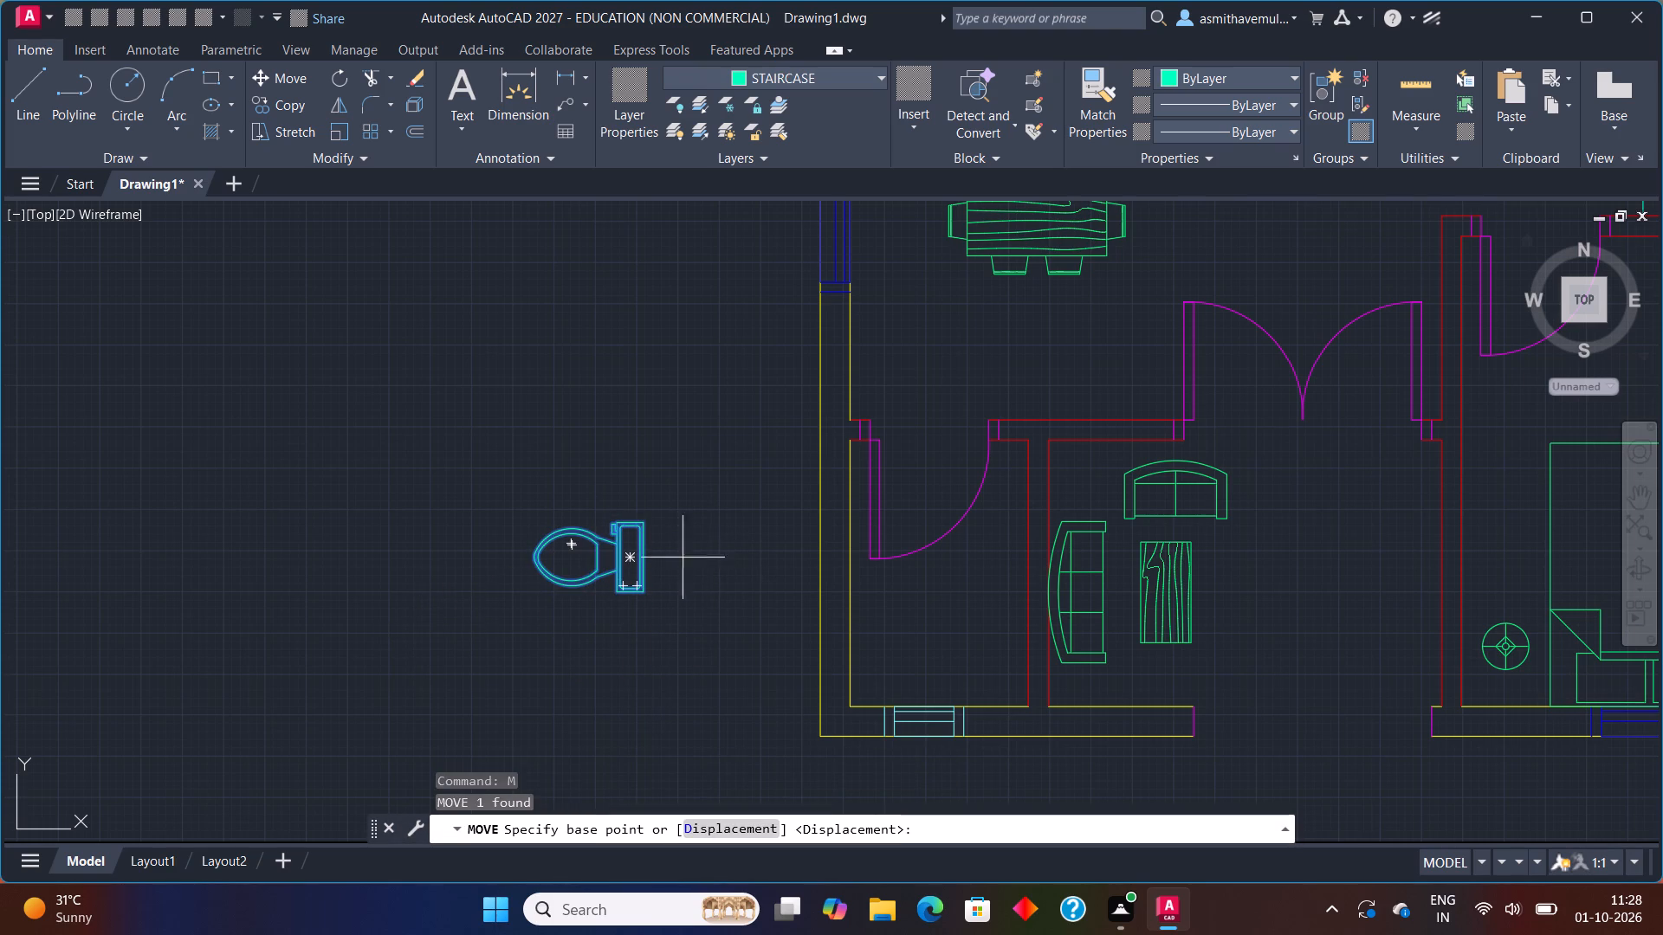
scroll(675, 553, "up", 2)
left_click(590, 555)
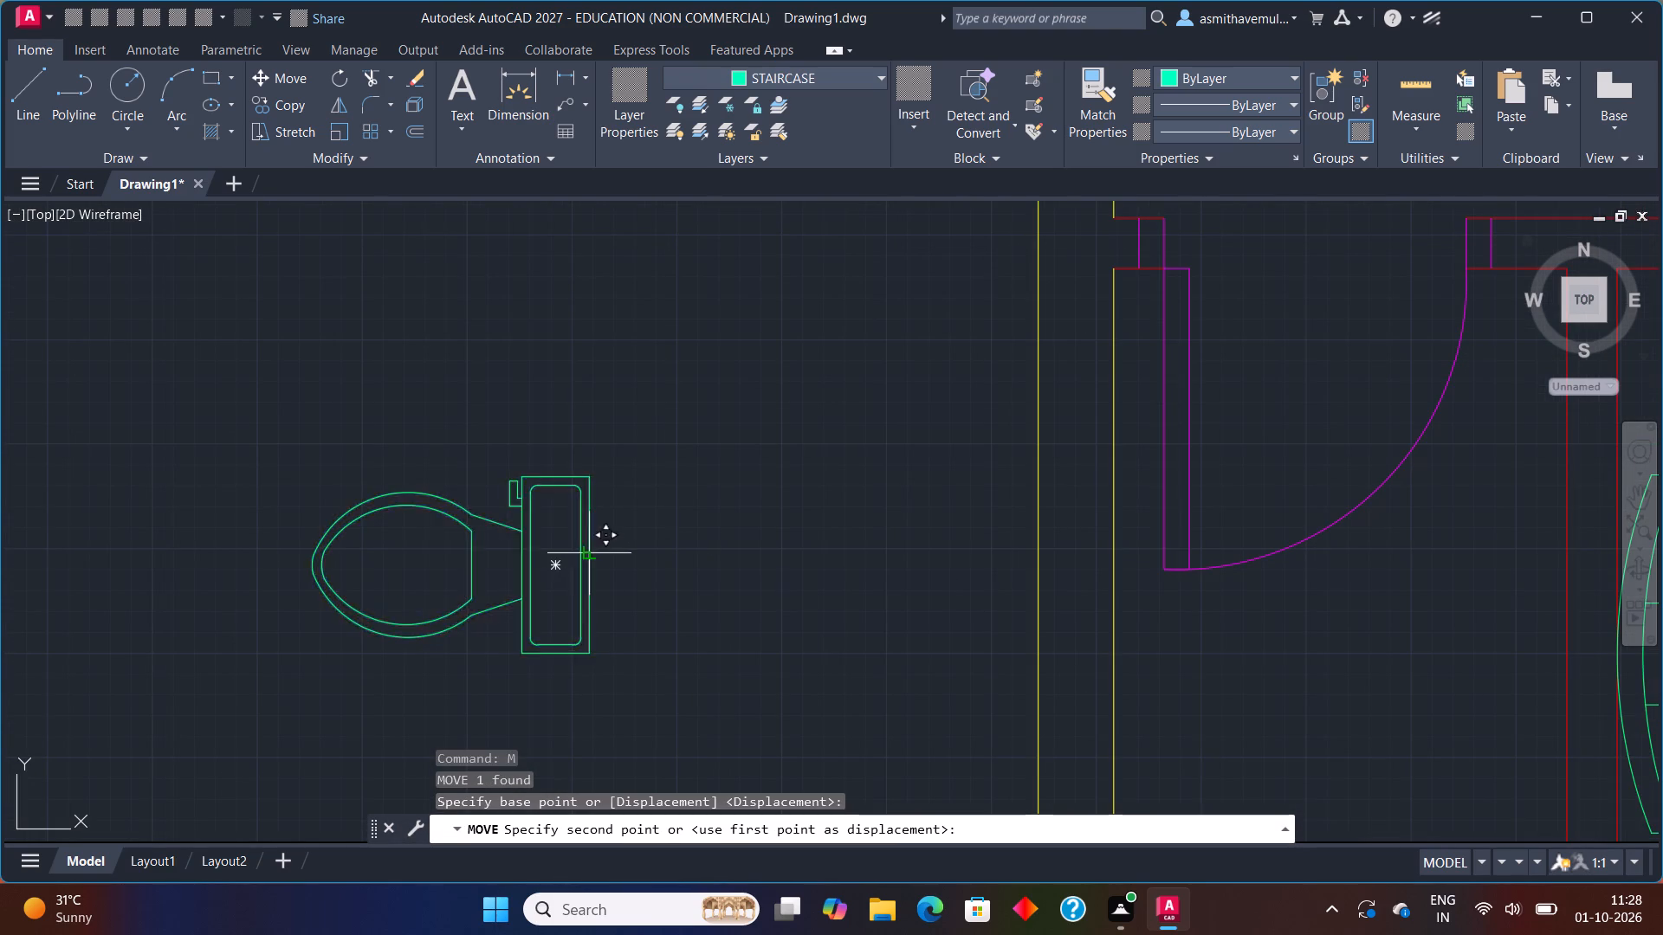
scroll(1272, 601, "down", 3)
middle_click_drag(1313, 628, 1111, 523)
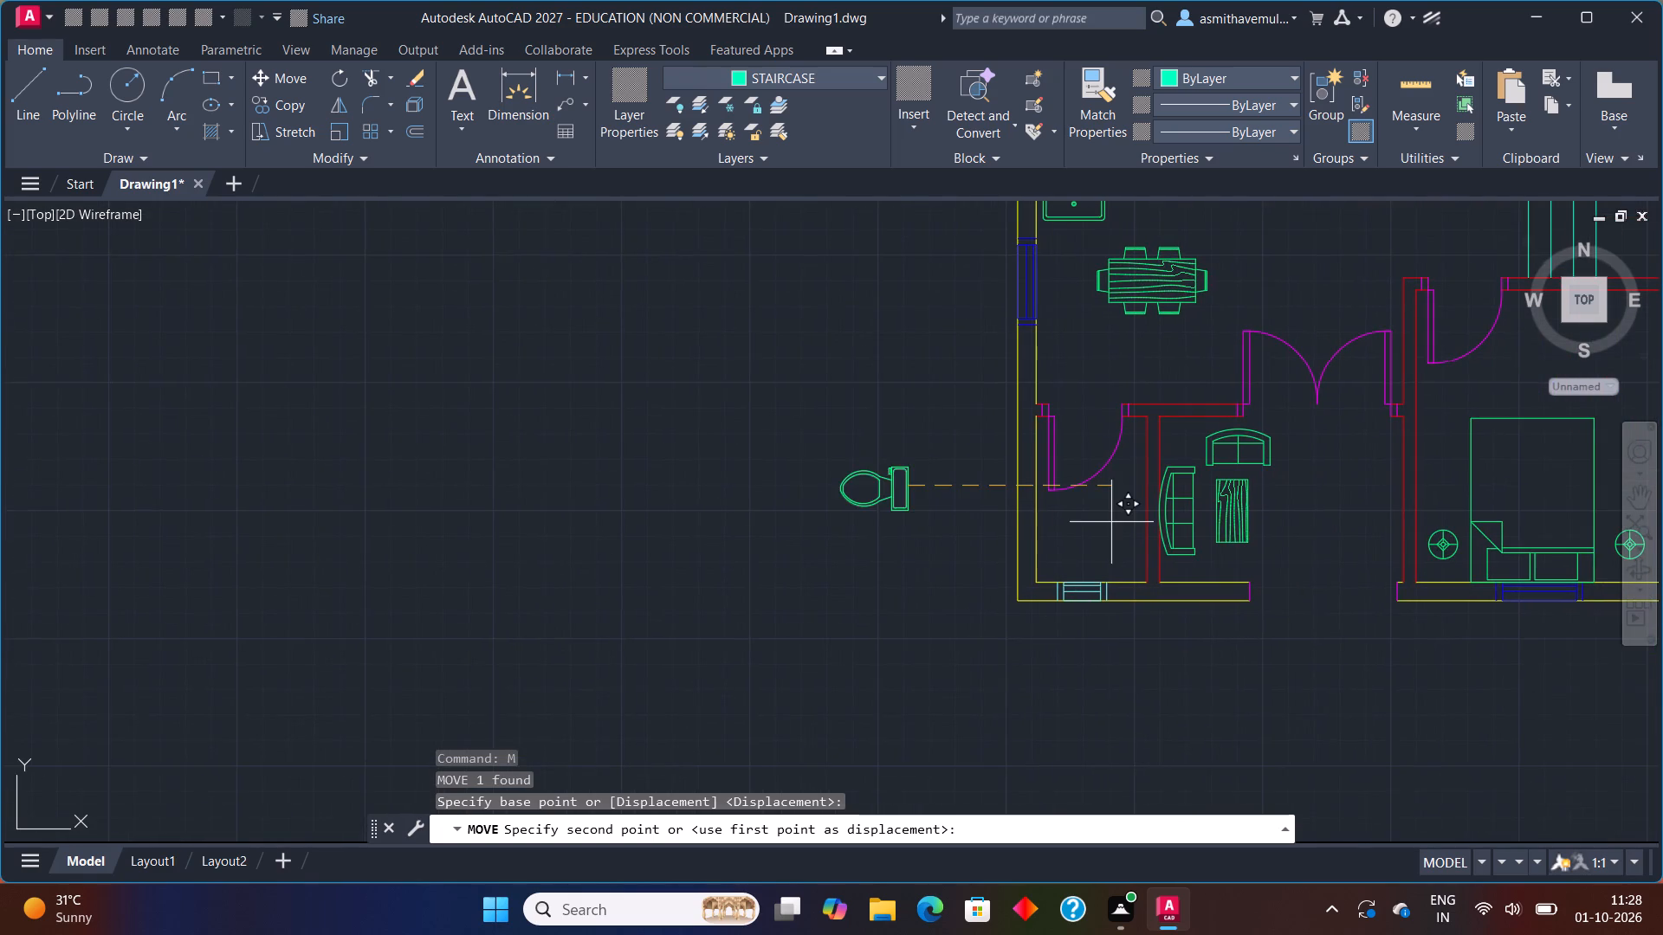
key("F8")
scroll(1126, 508, "up", 2)
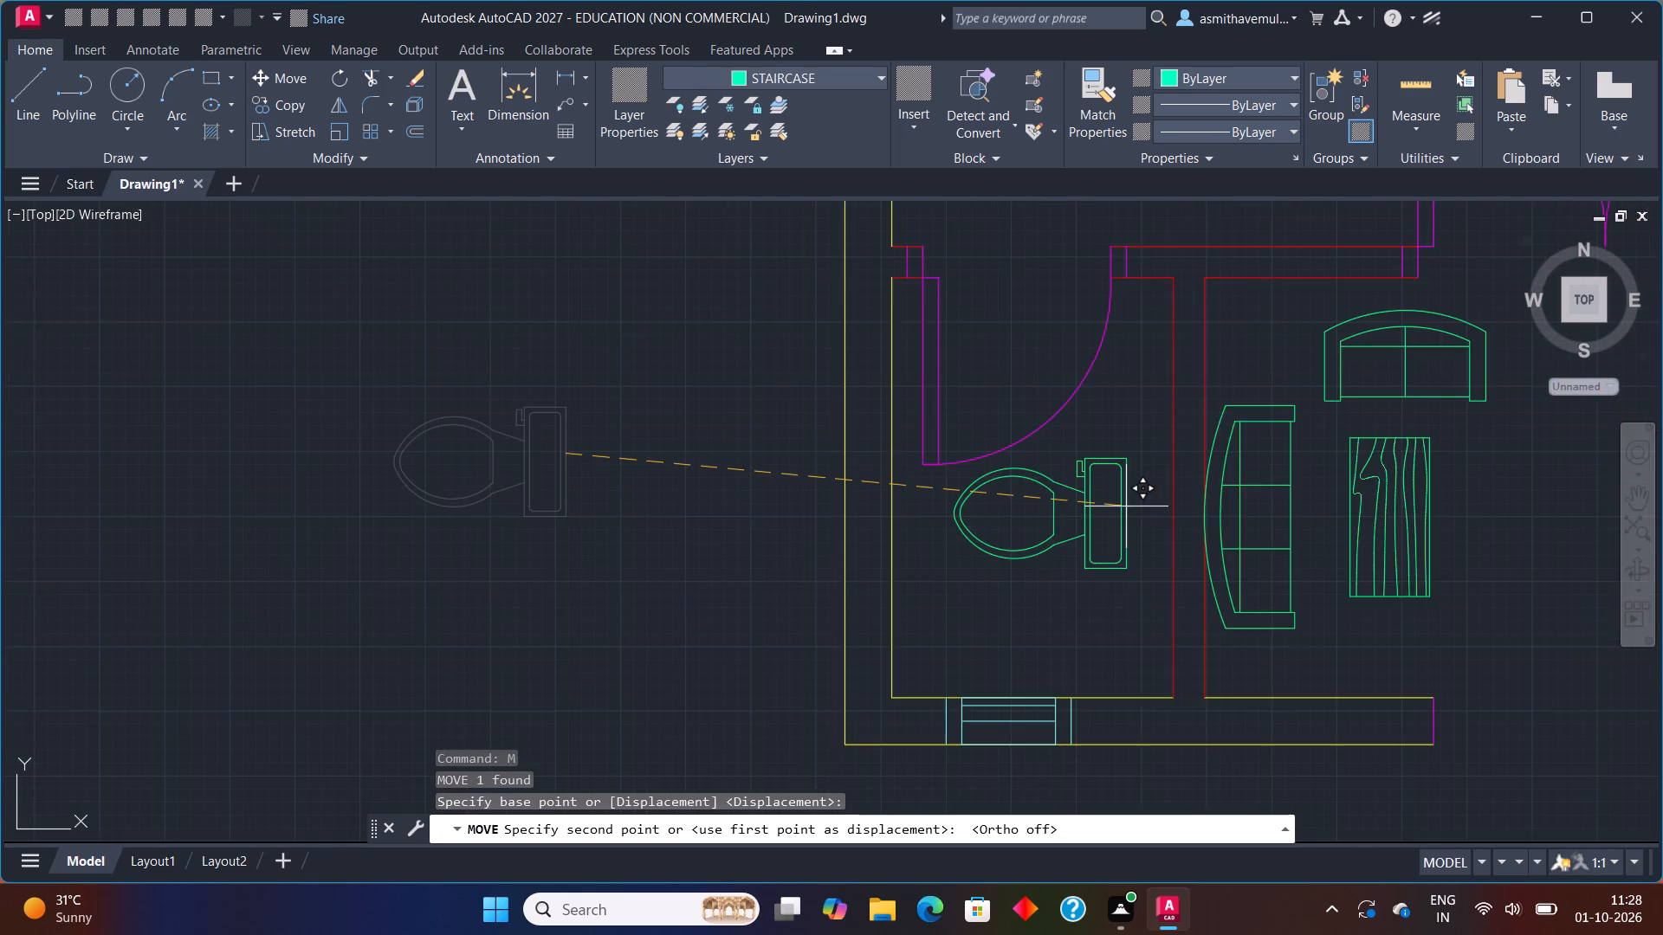
scroll(1124, 505, "up", 1)
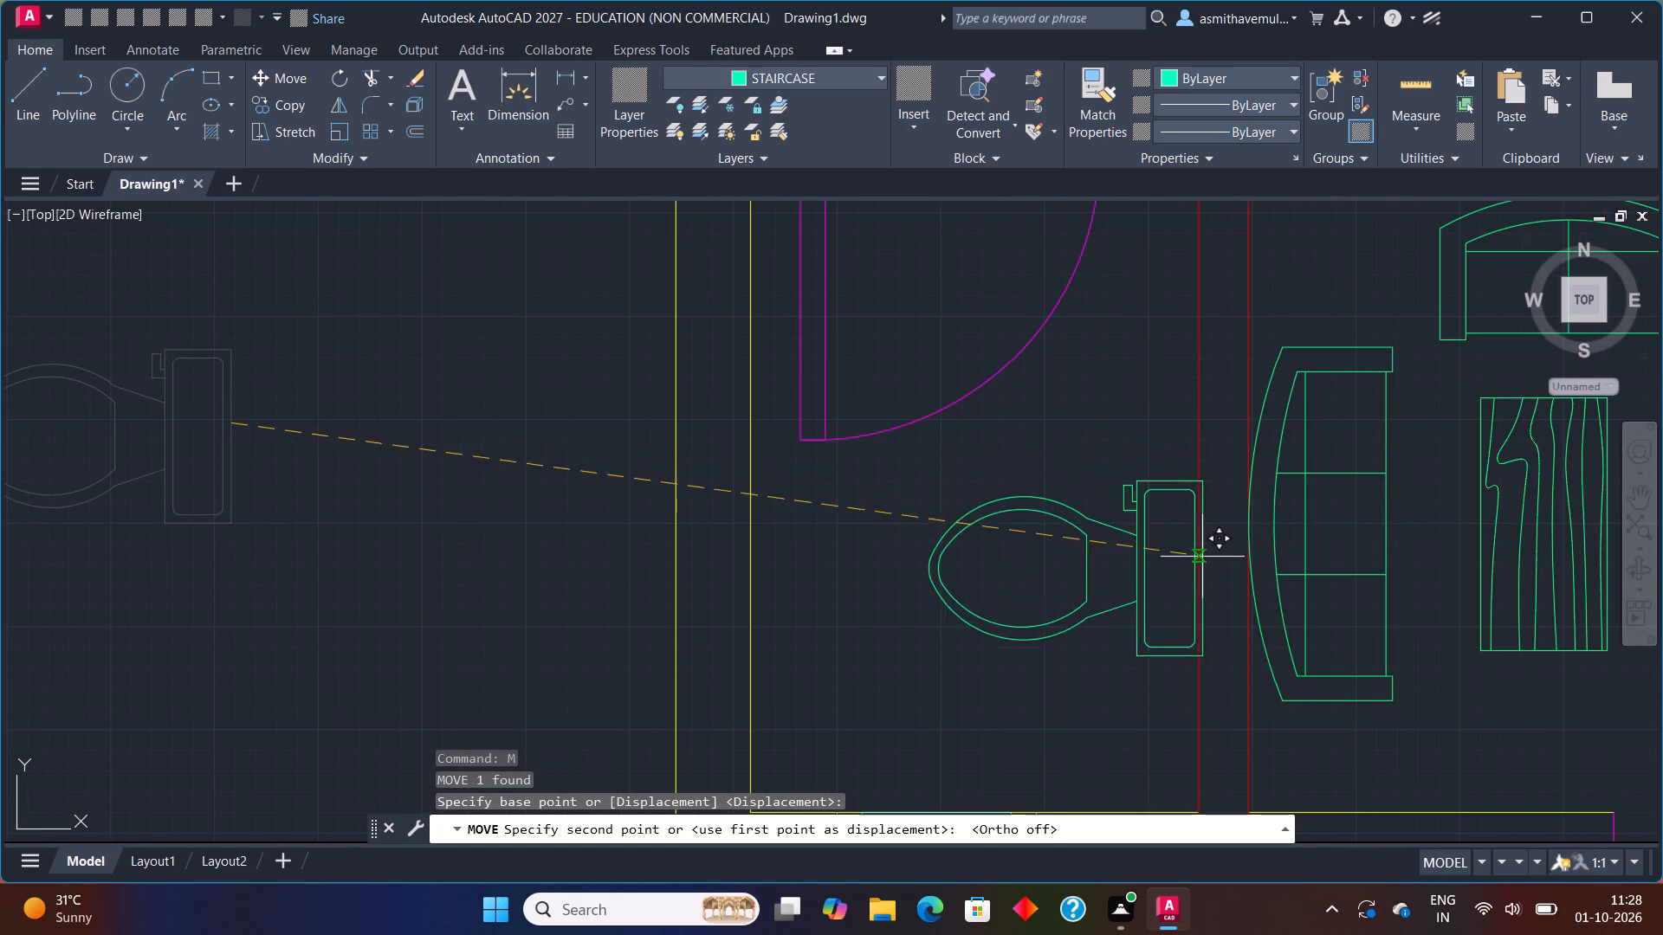
scroll(1202, 569, "down", 1)
middle_click_drag(1180, 549, 1066, 462)
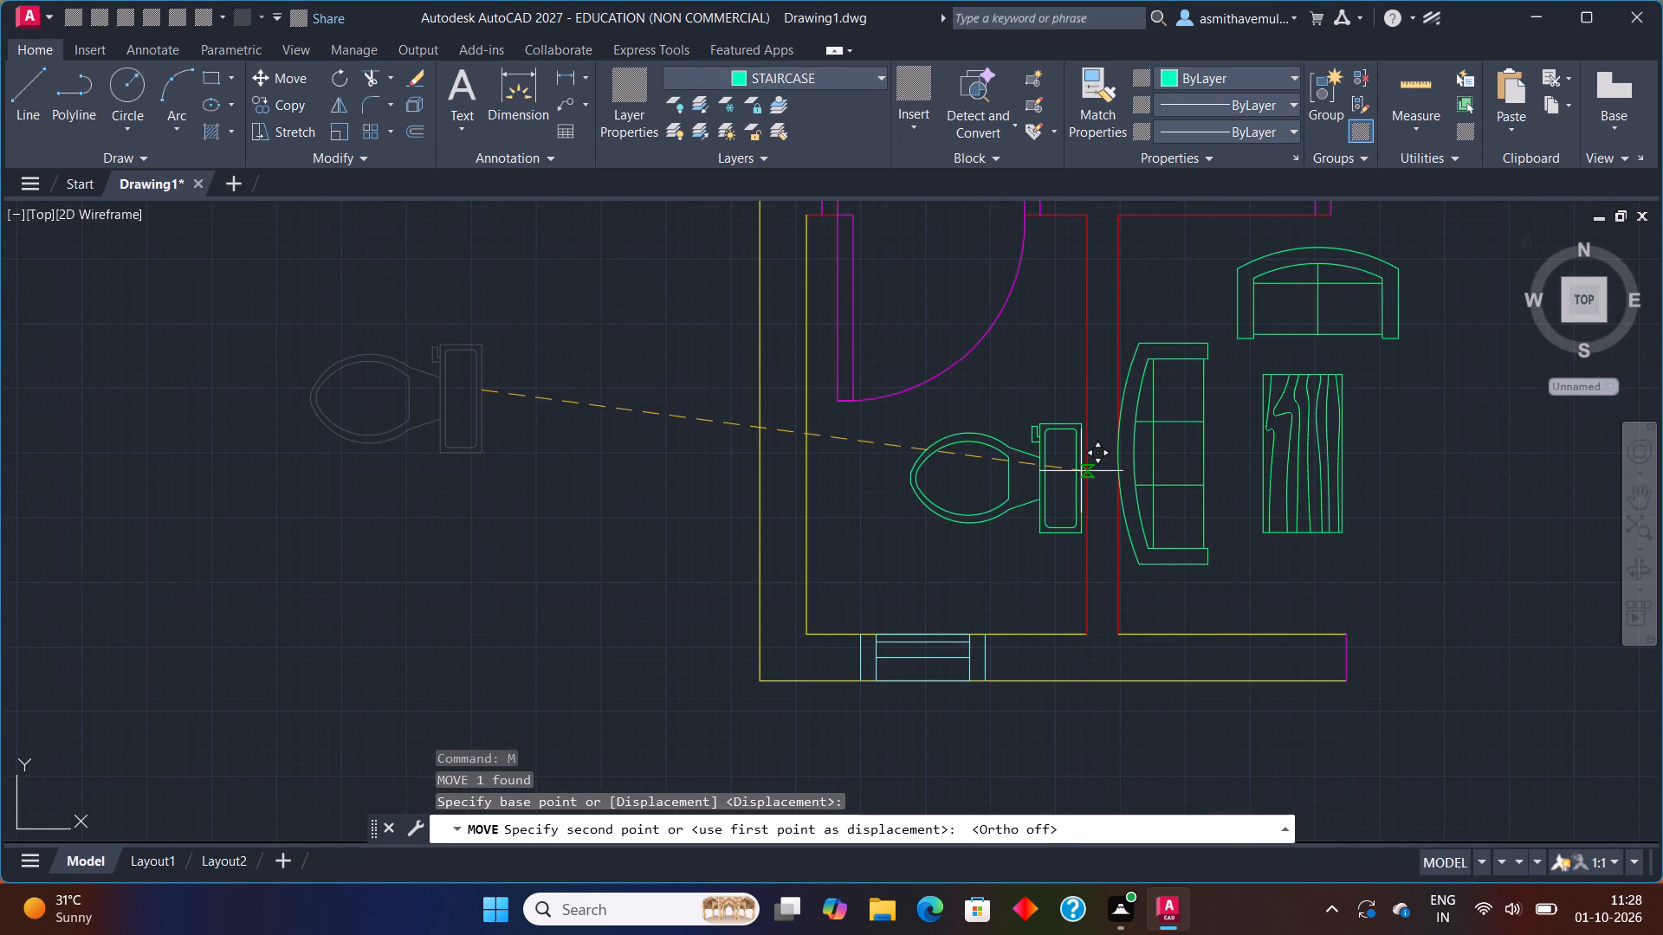
scroll(1086, 474, "up", 2)
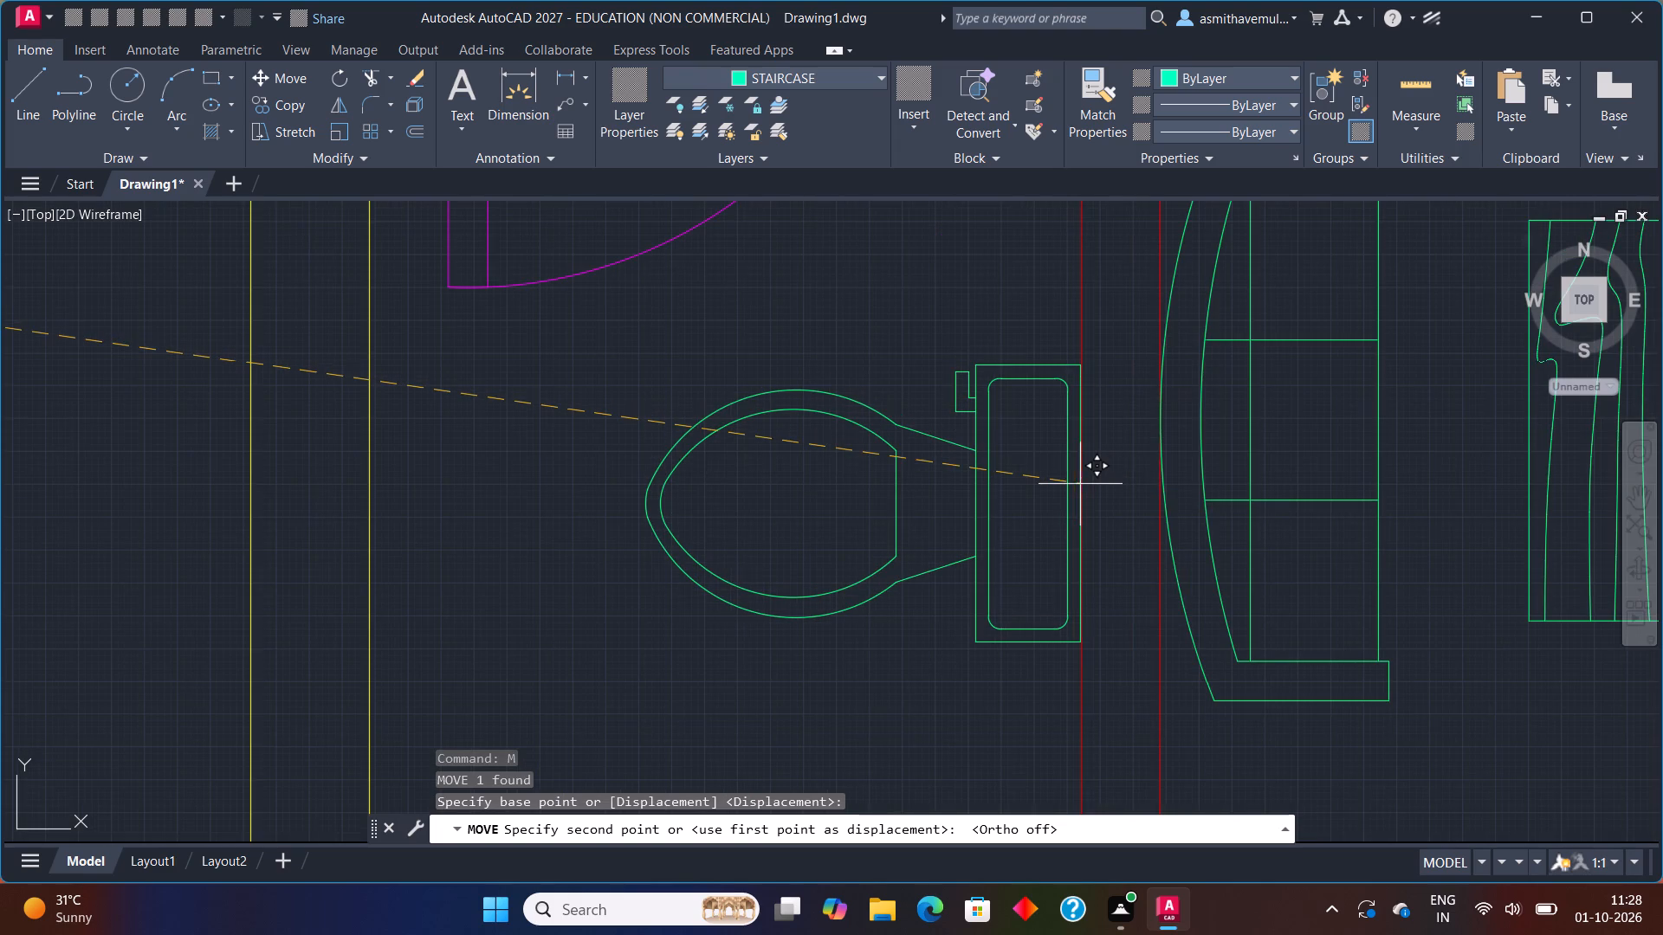
left_click(1077, 488)
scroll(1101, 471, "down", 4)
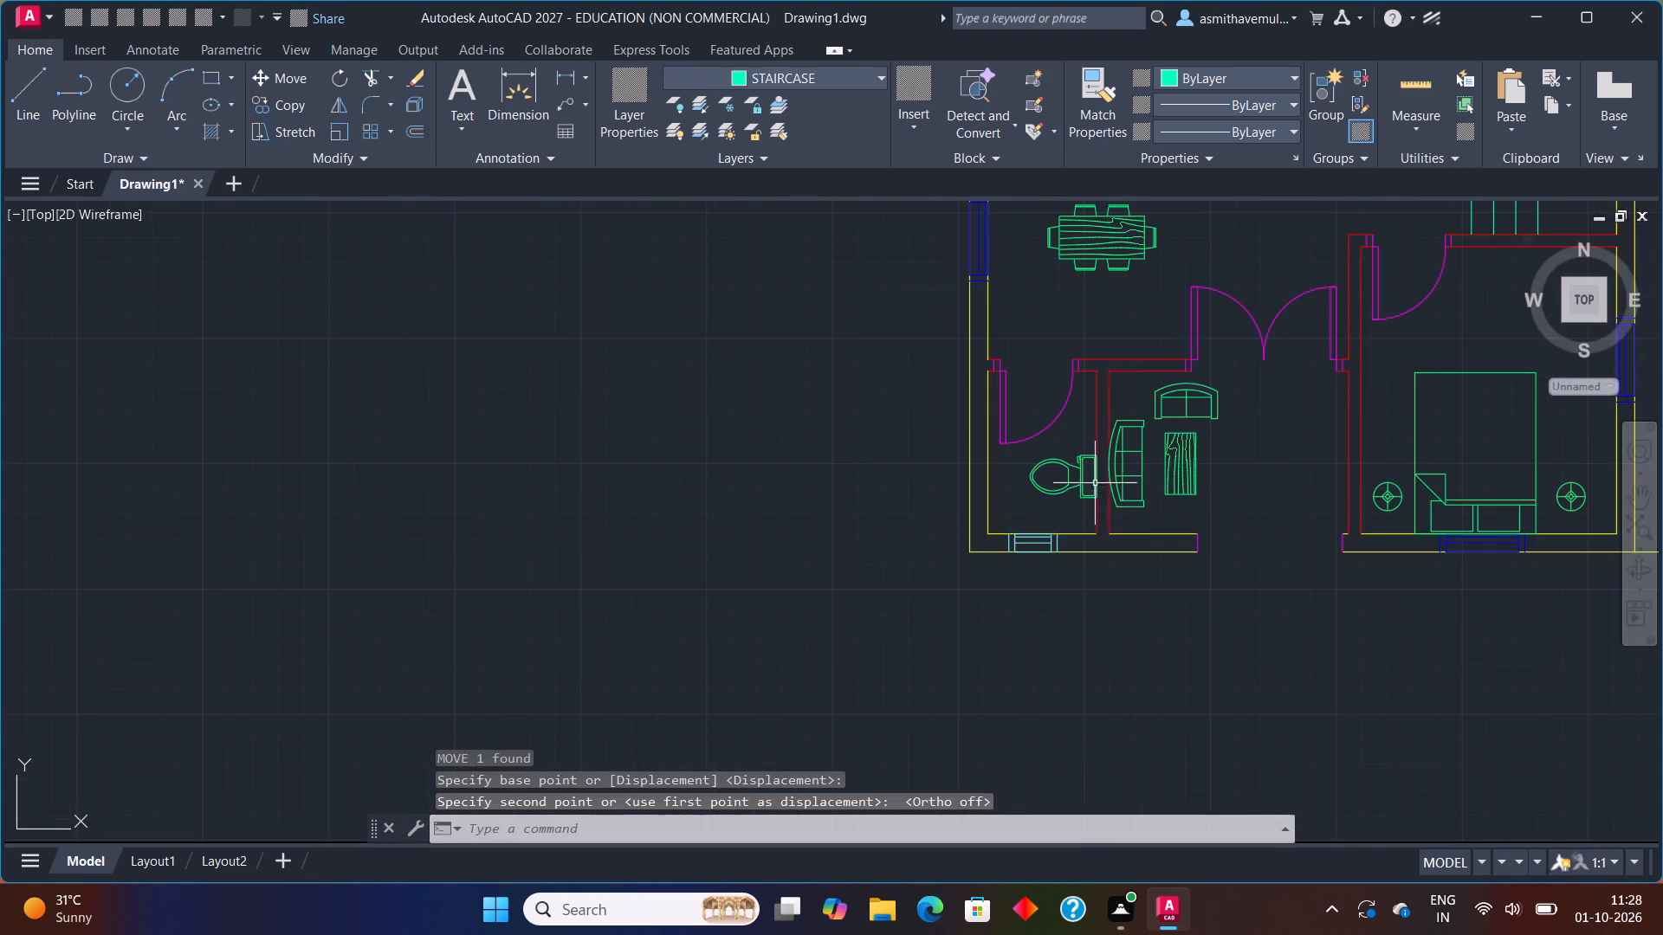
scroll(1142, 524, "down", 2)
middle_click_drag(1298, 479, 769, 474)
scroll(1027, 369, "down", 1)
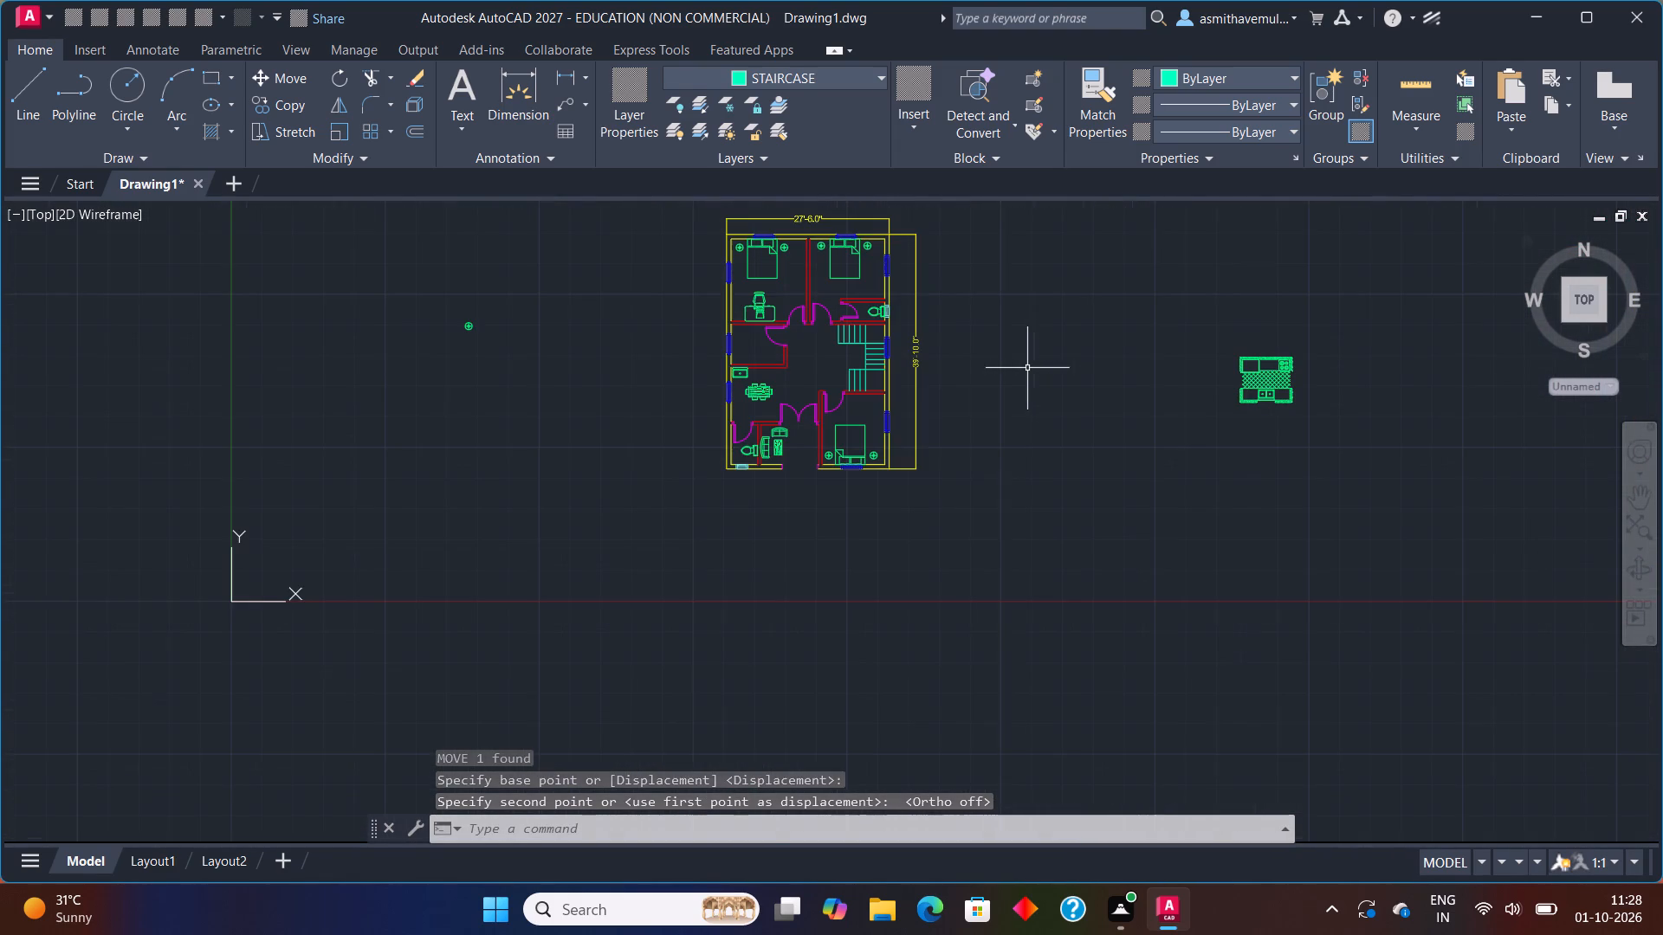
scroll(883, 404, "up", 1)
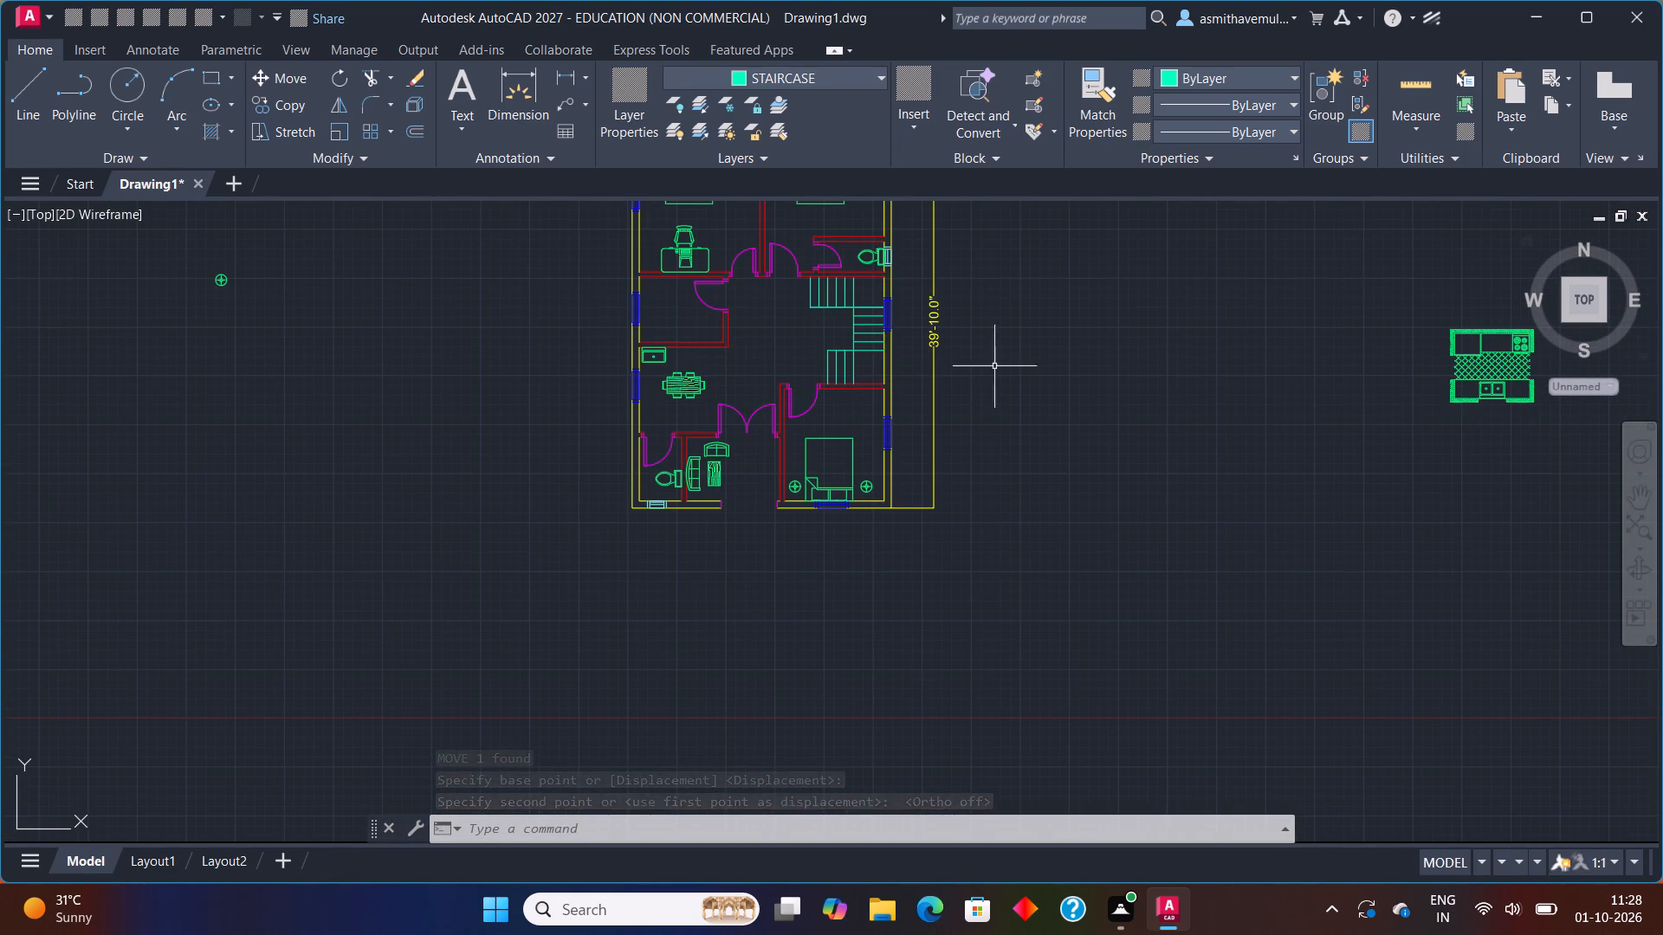
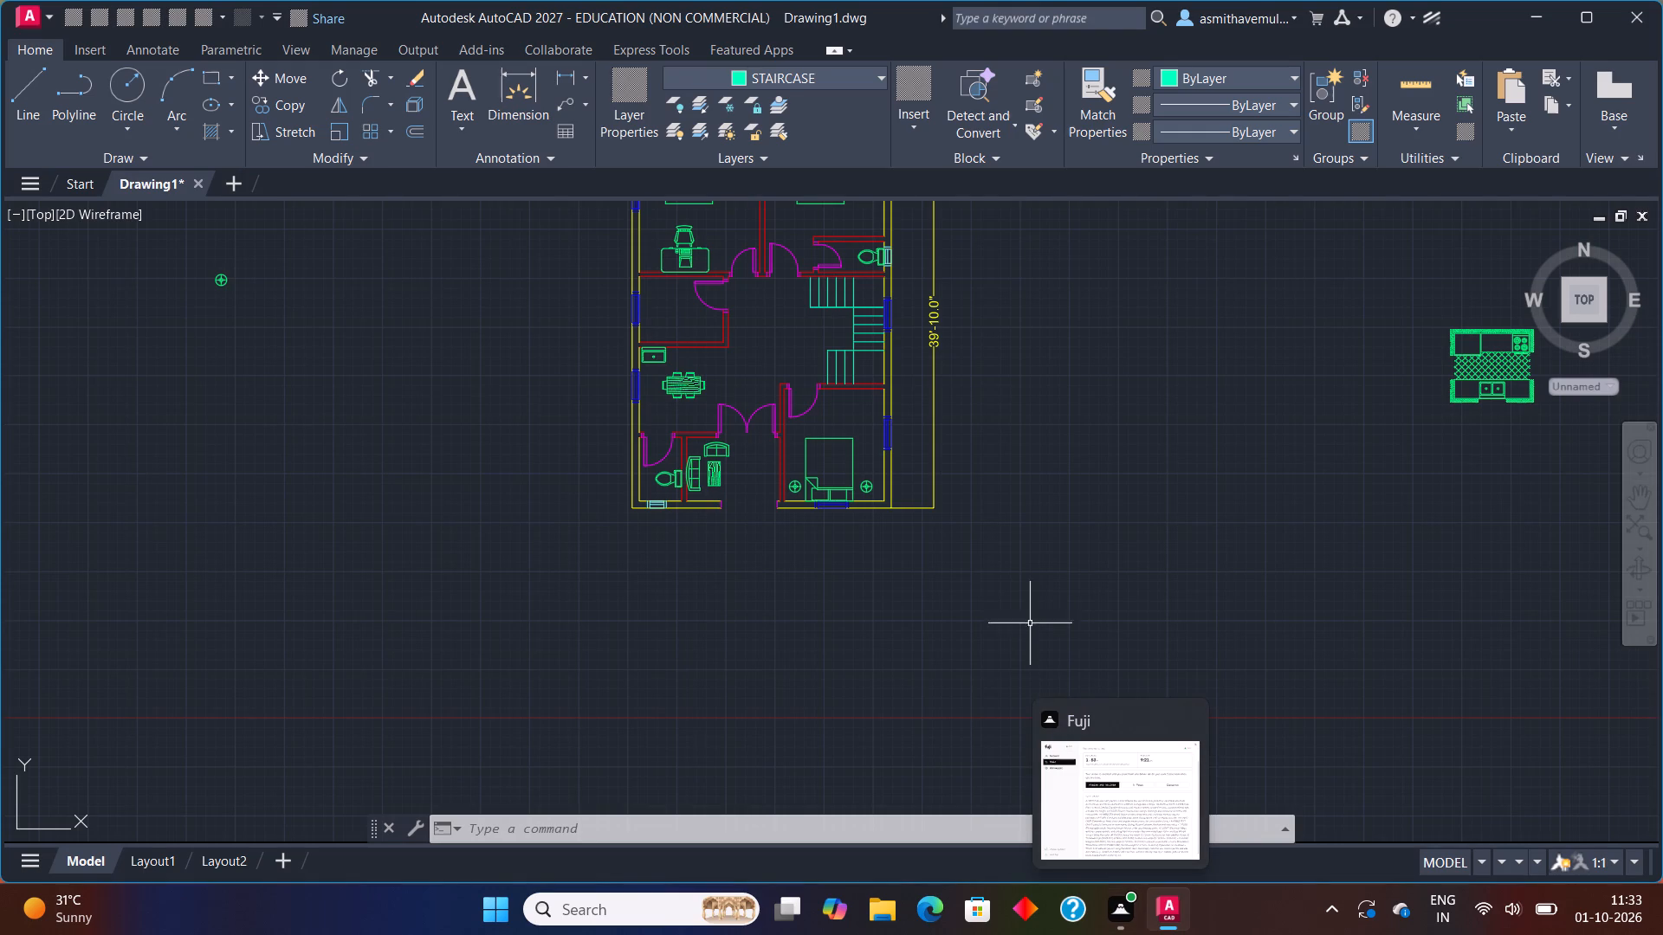
Move the detached kitchen block and the small round symbol together eastward, placing the symbol just east of the floor plan.
scroll(1030, 488, "down", 1)
middle_click_drag(1031, 487, 935, 608)
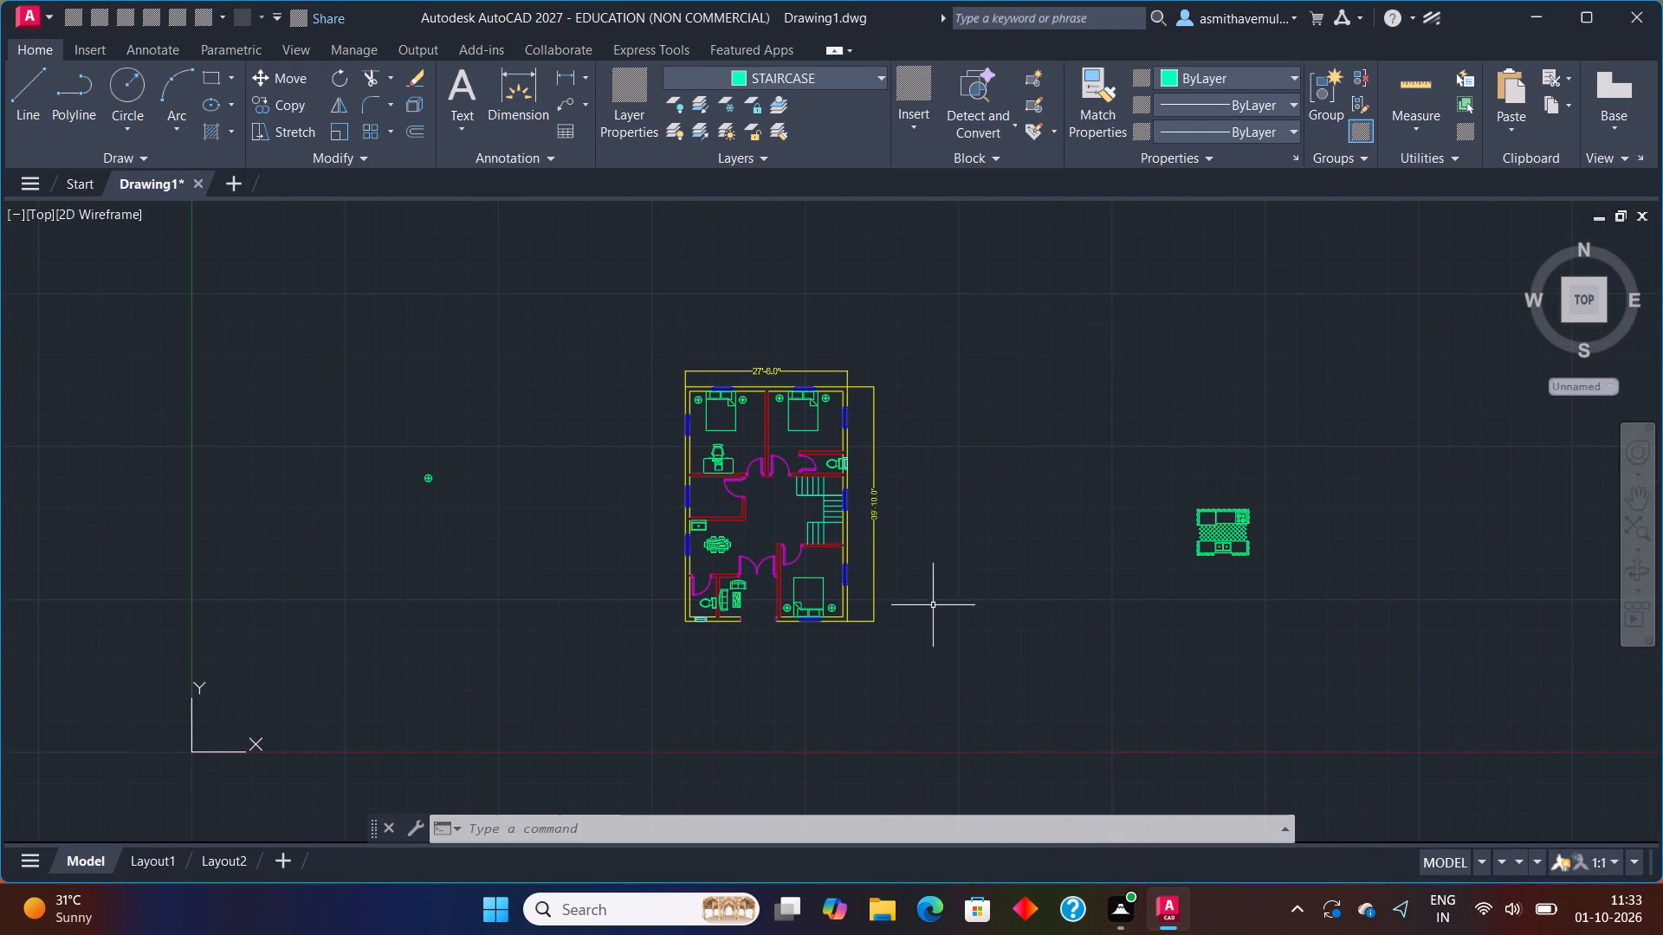
scroll(949, 566, "up", 1)
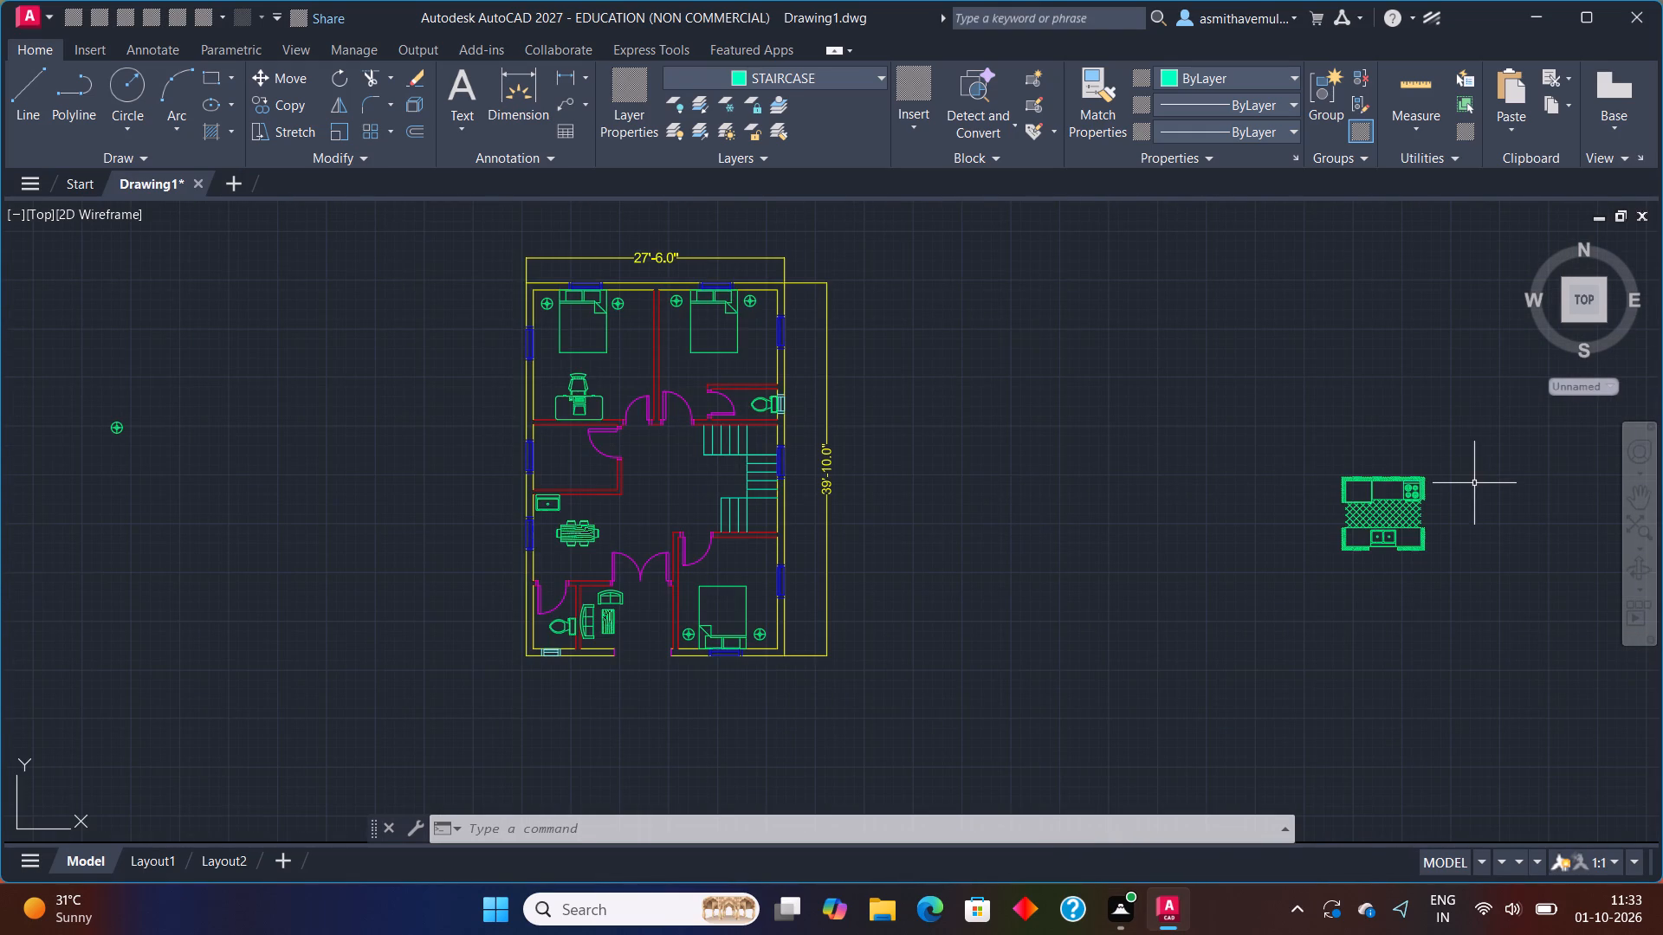
left_click_drag(1476, 486, 1265, 626)
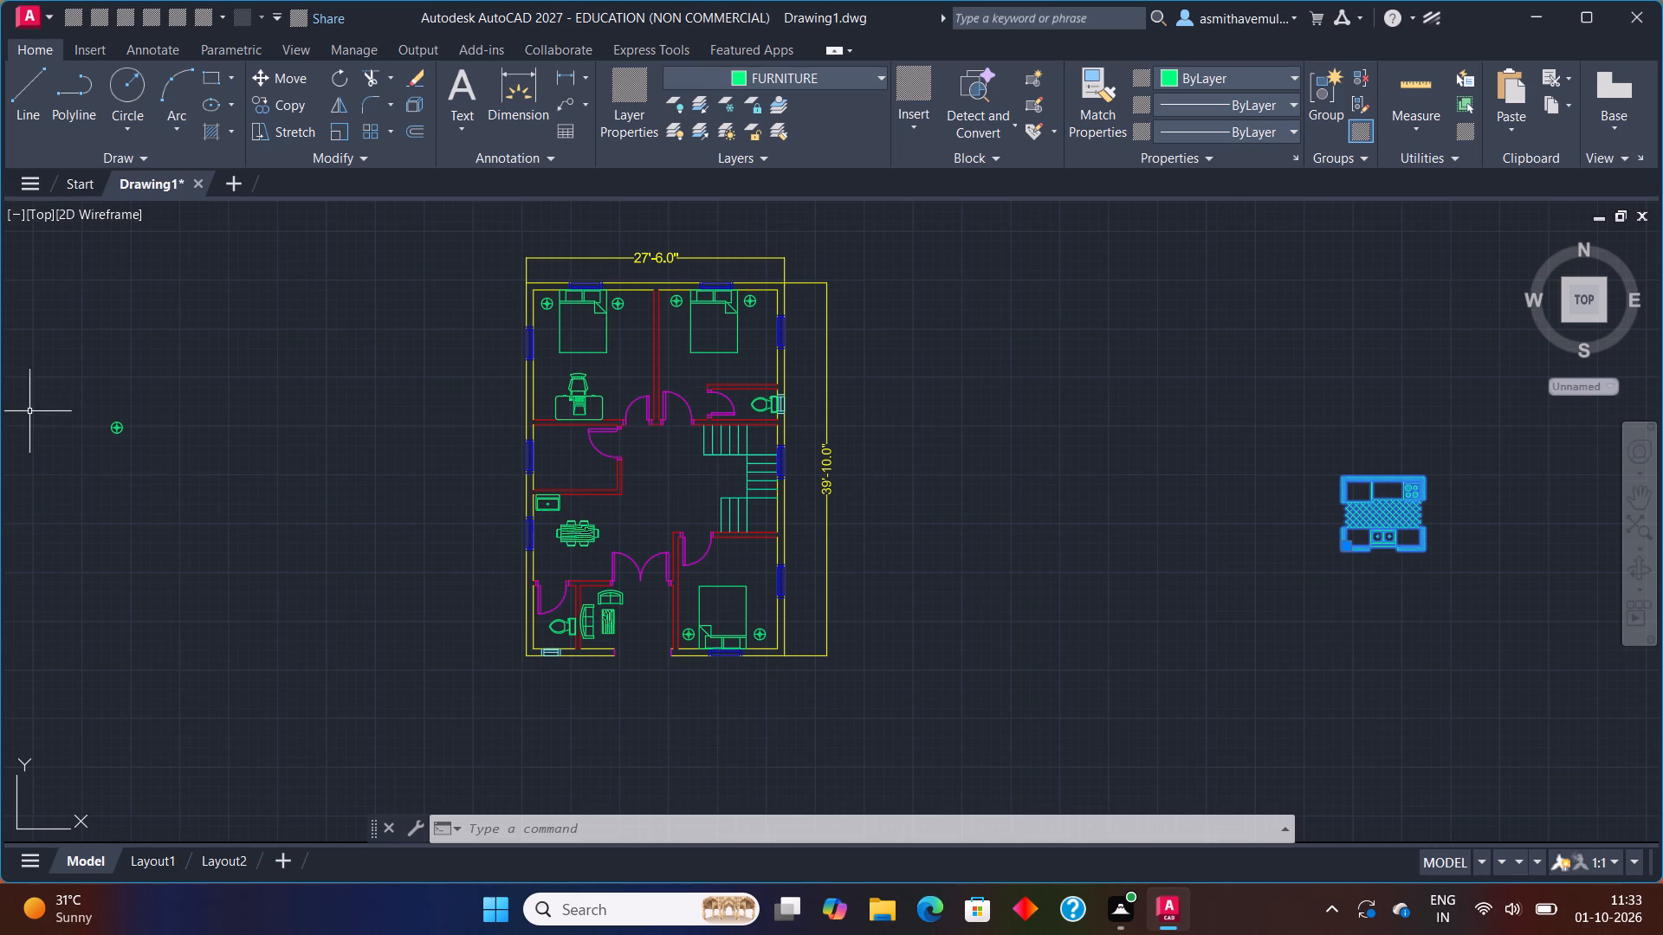
left_click(112, 422)
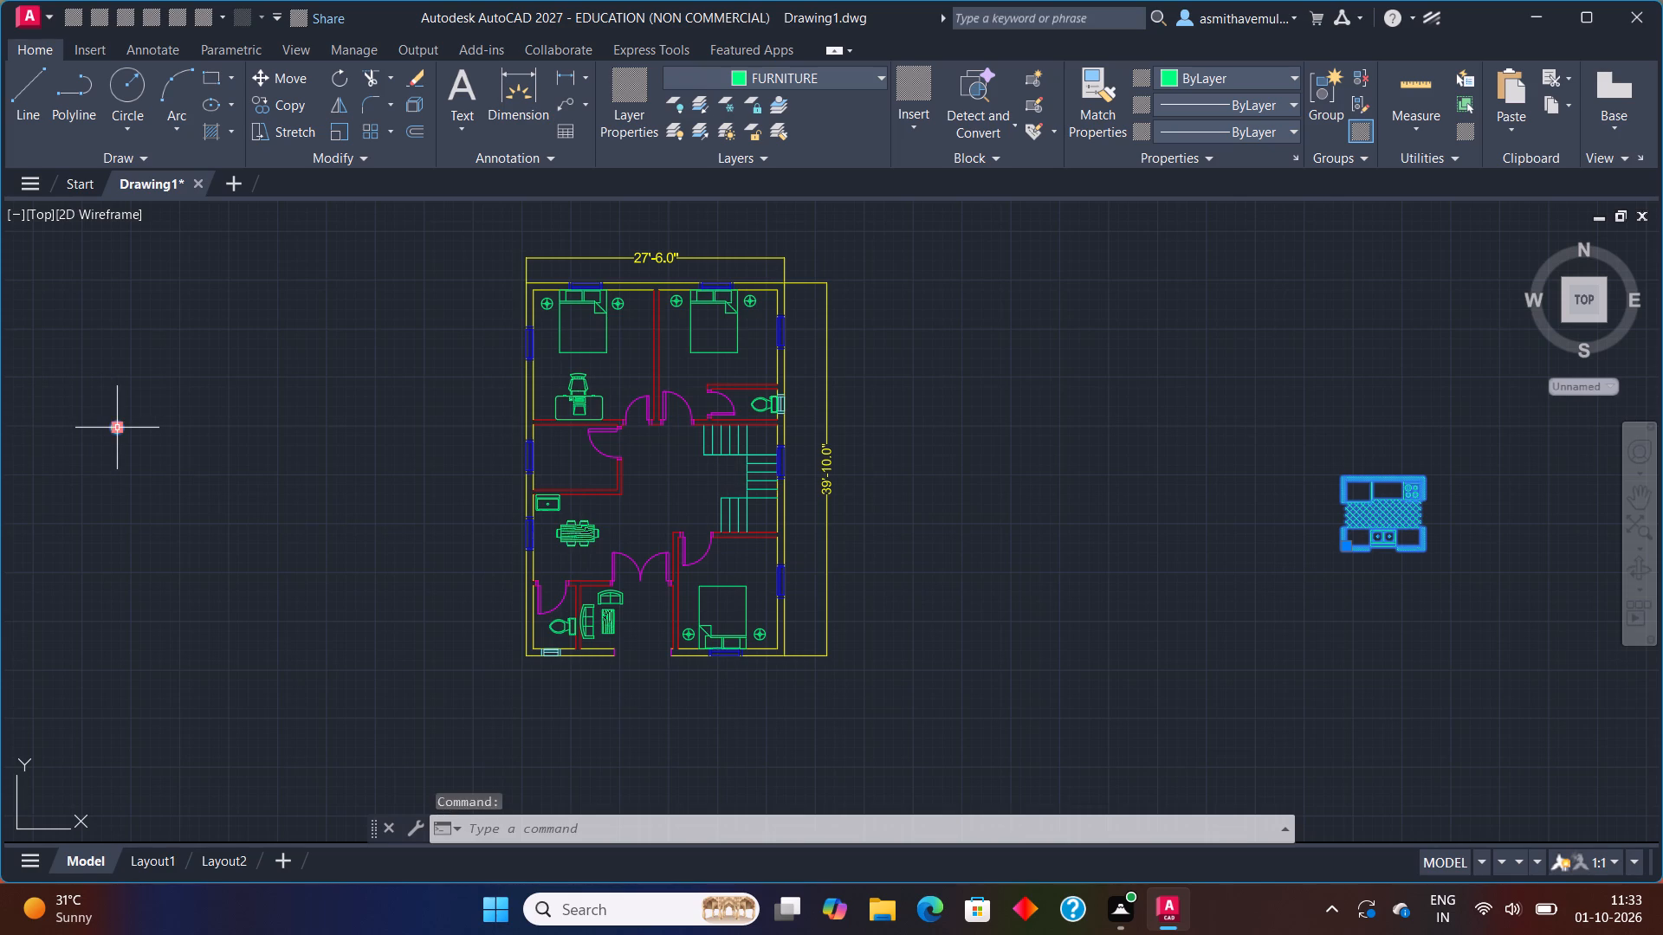
key("m")
key("Return")
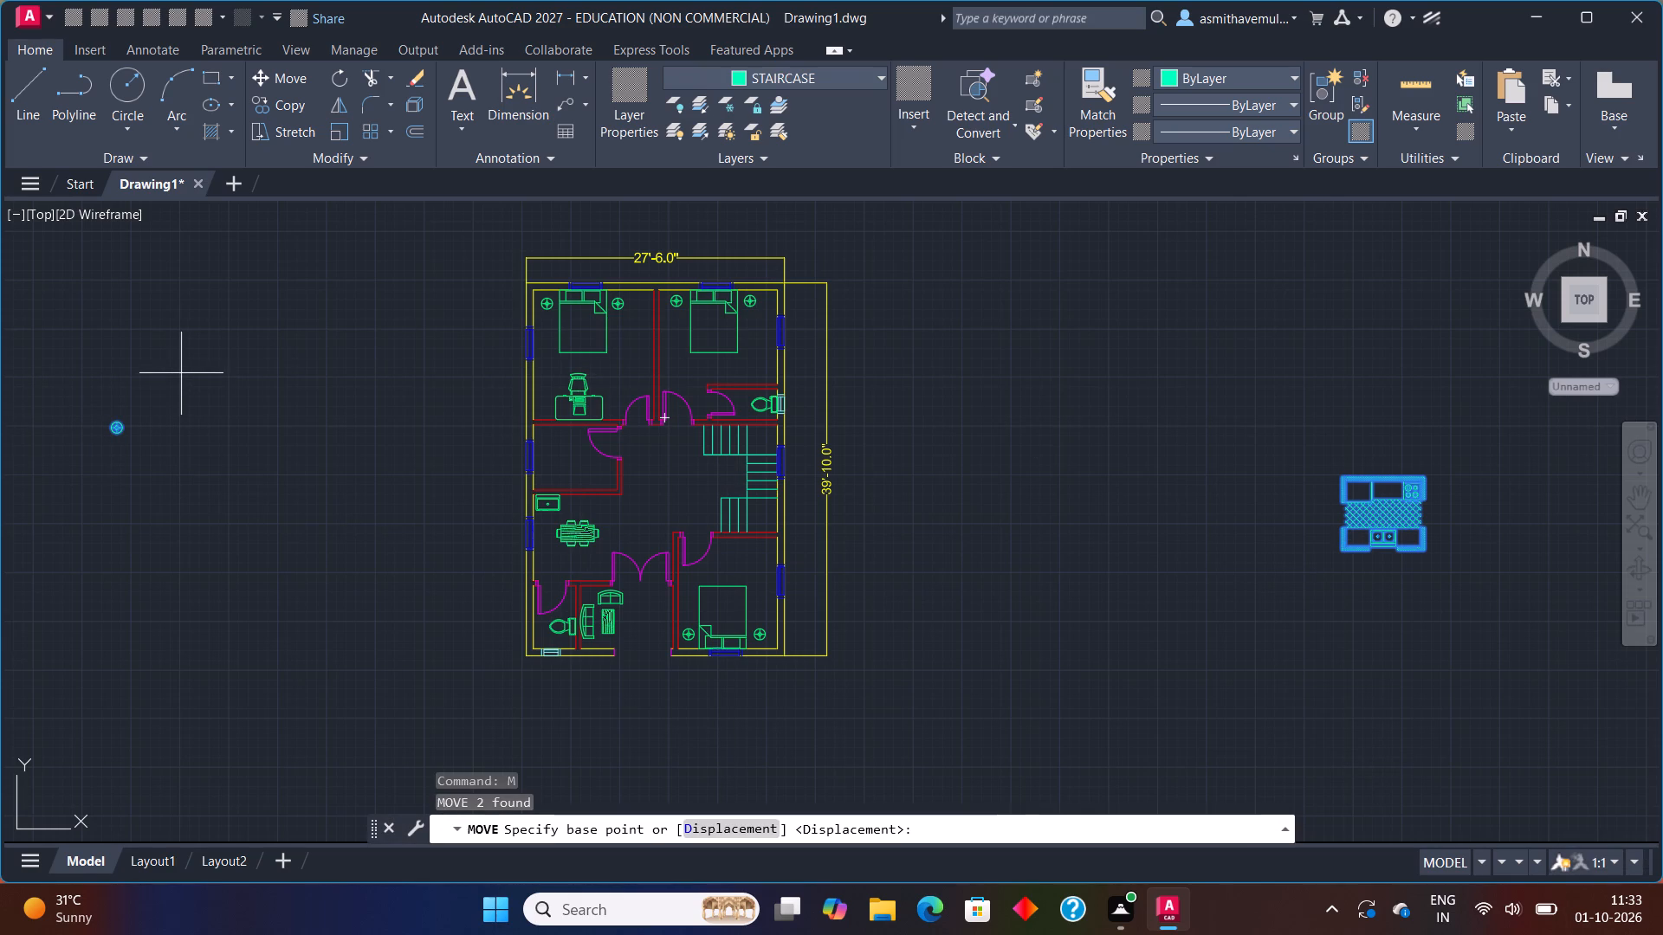
left_click(121, 418)
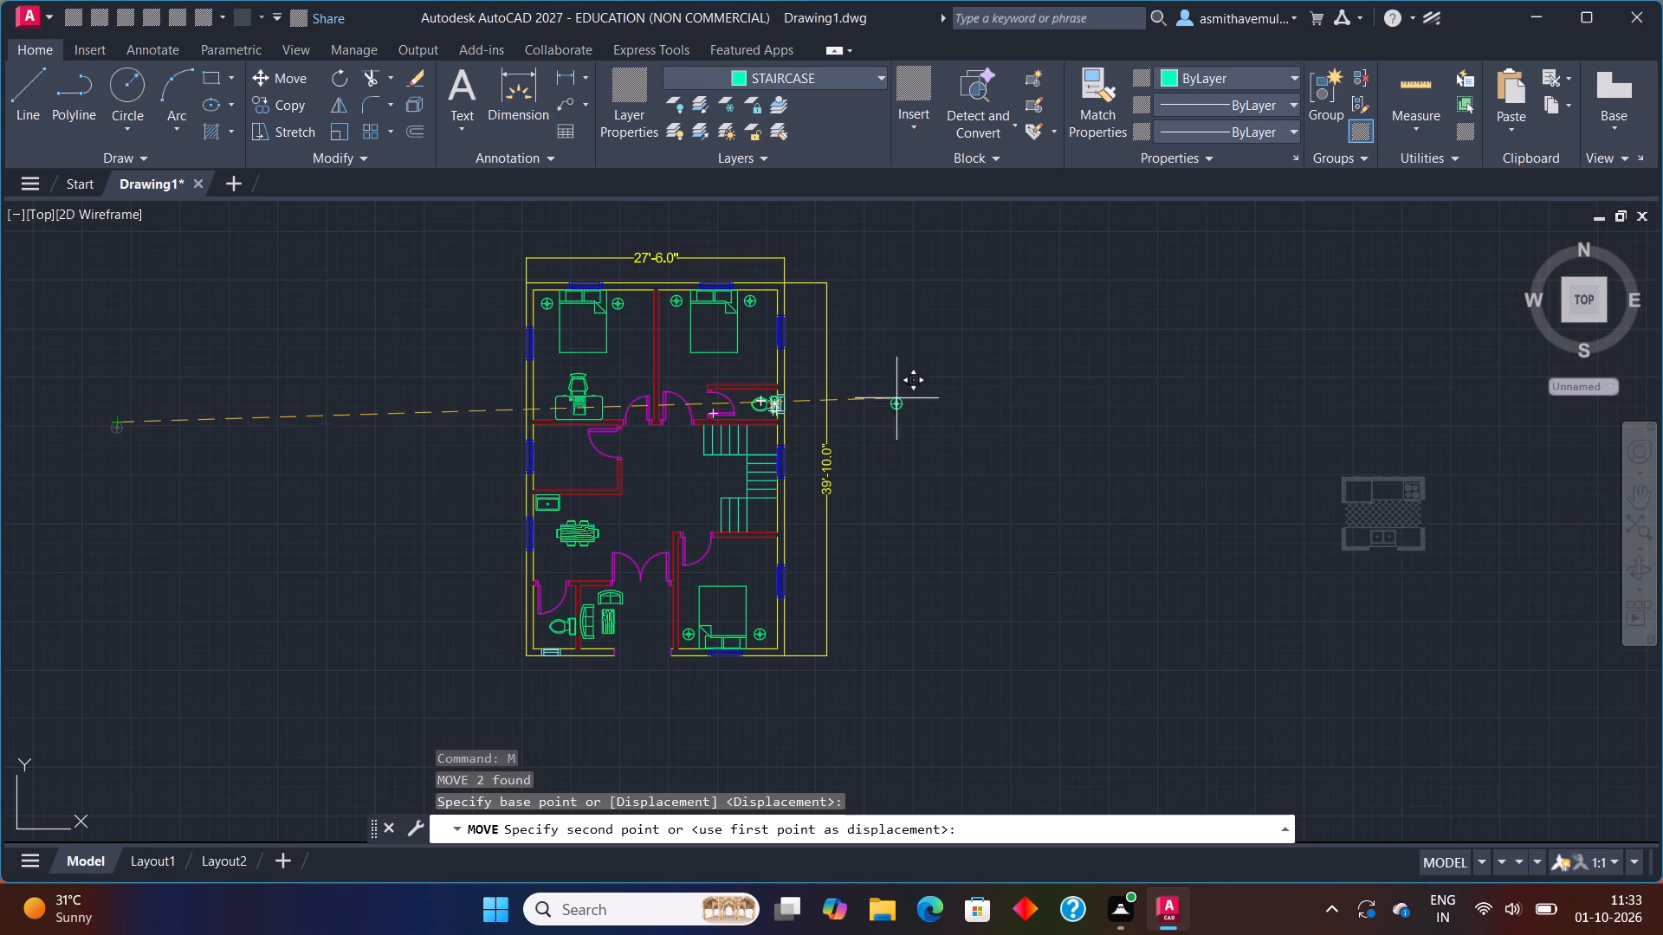
left_click(985, 393)
Move the kitchen block close to the floor plan, just east of the small round symbol.
scroll(985, 443, "down", 2)
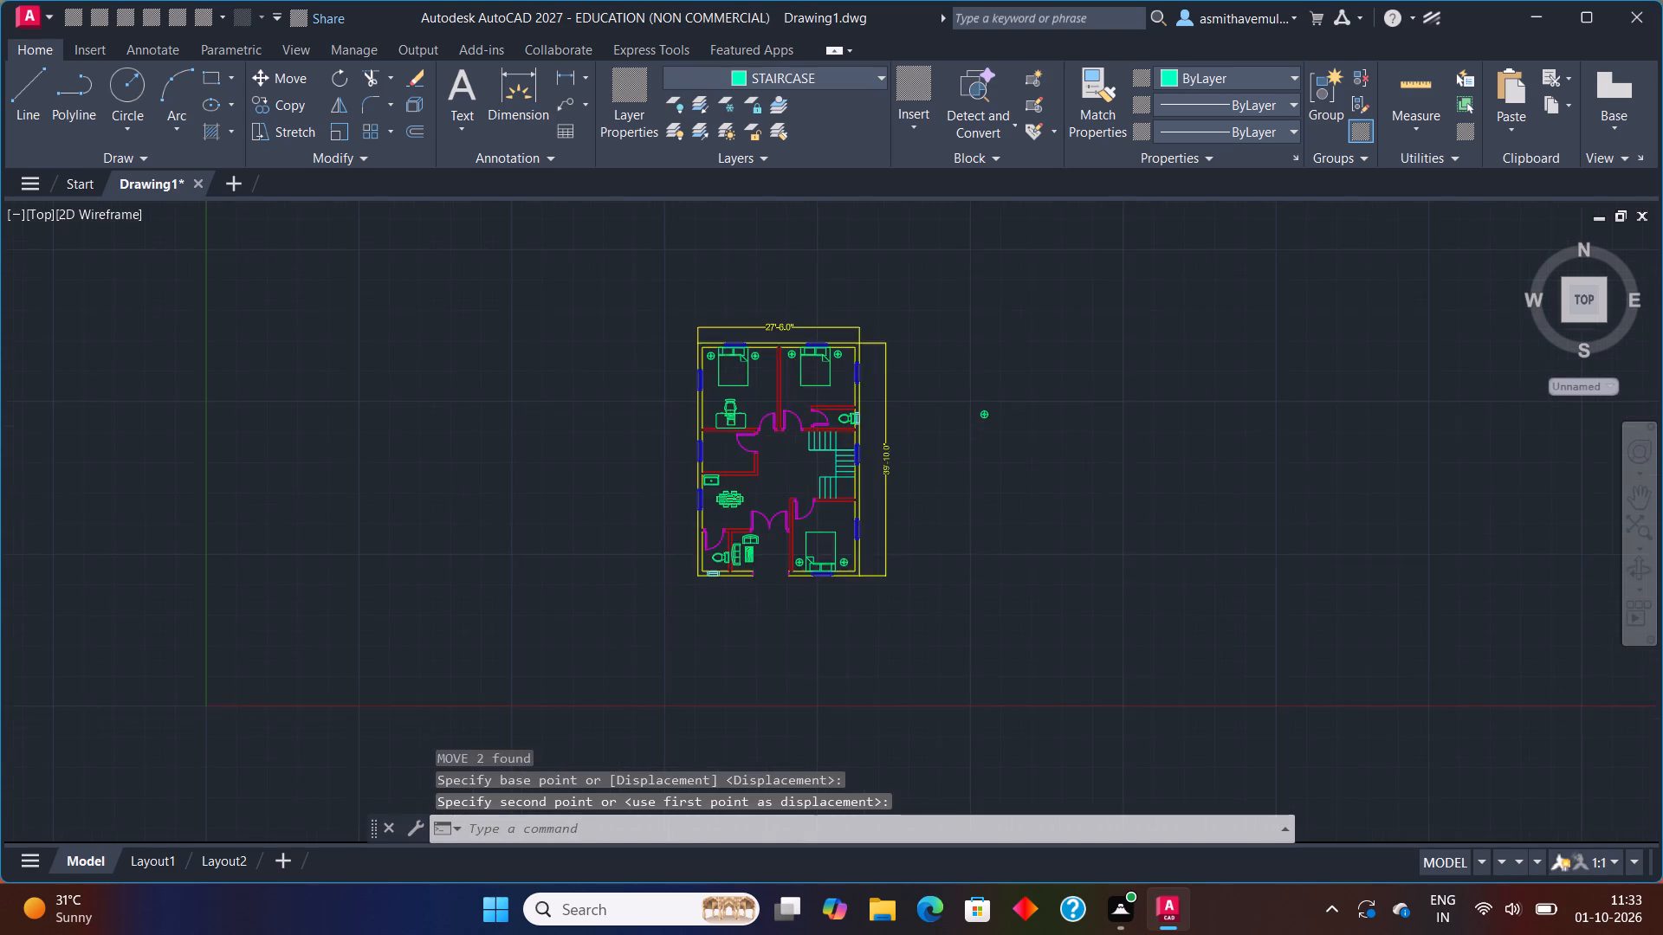
left_click(1475, 451)
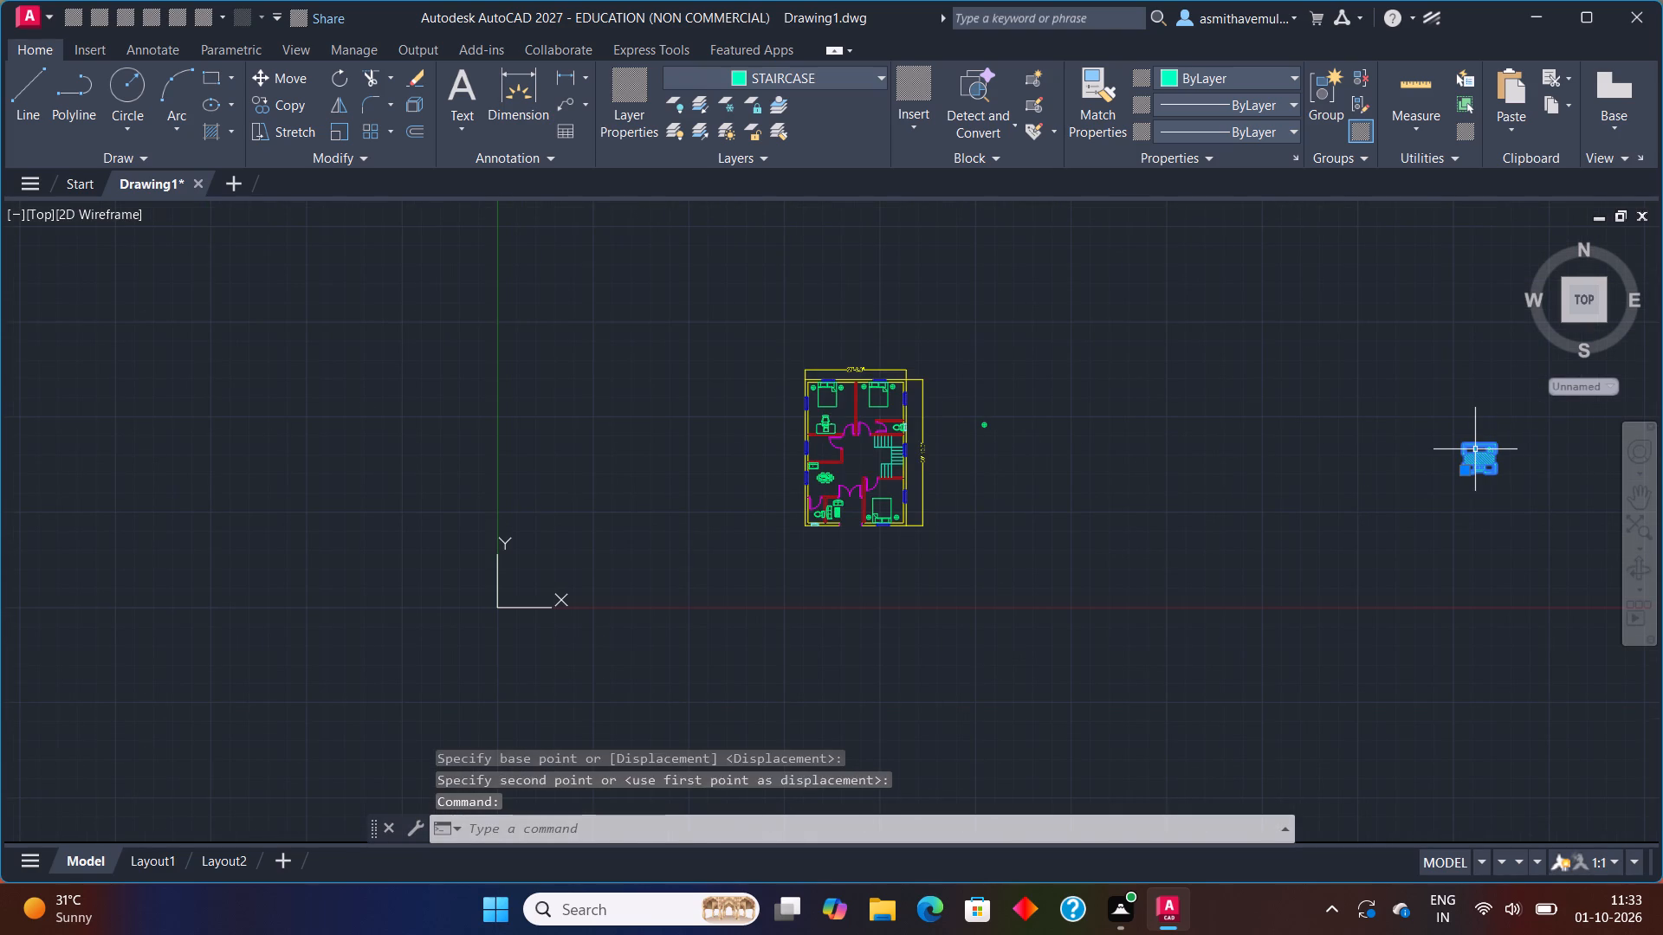
key("m")
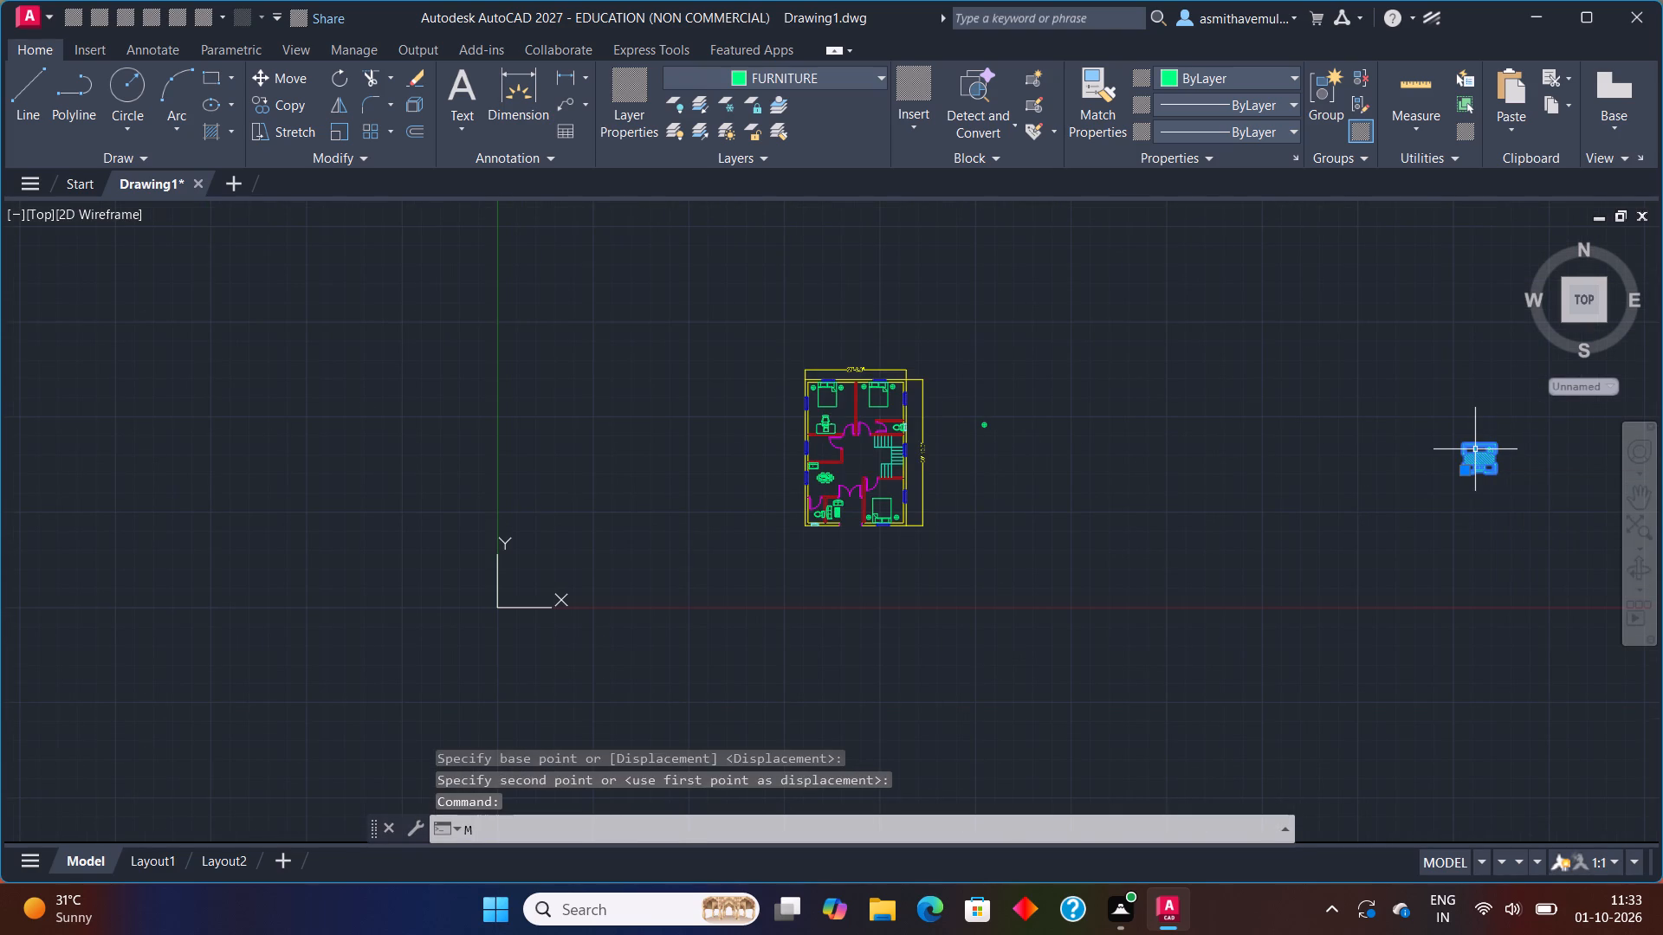
key("Return")
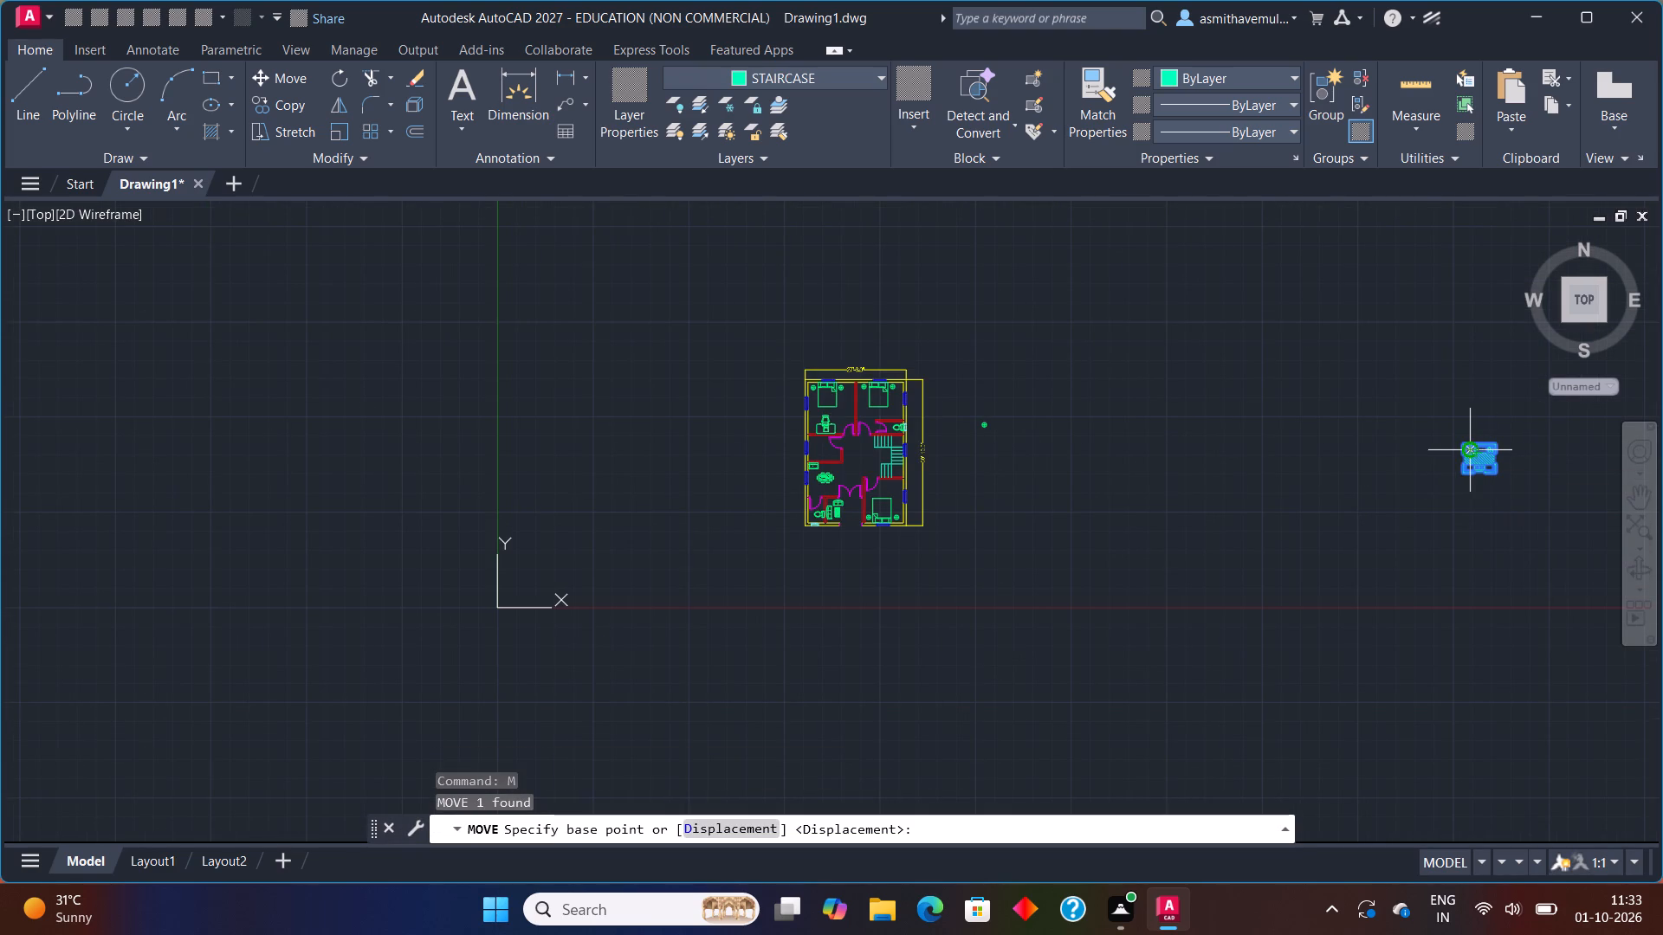
left_click(1472, 448)
left_click(1065, 409)
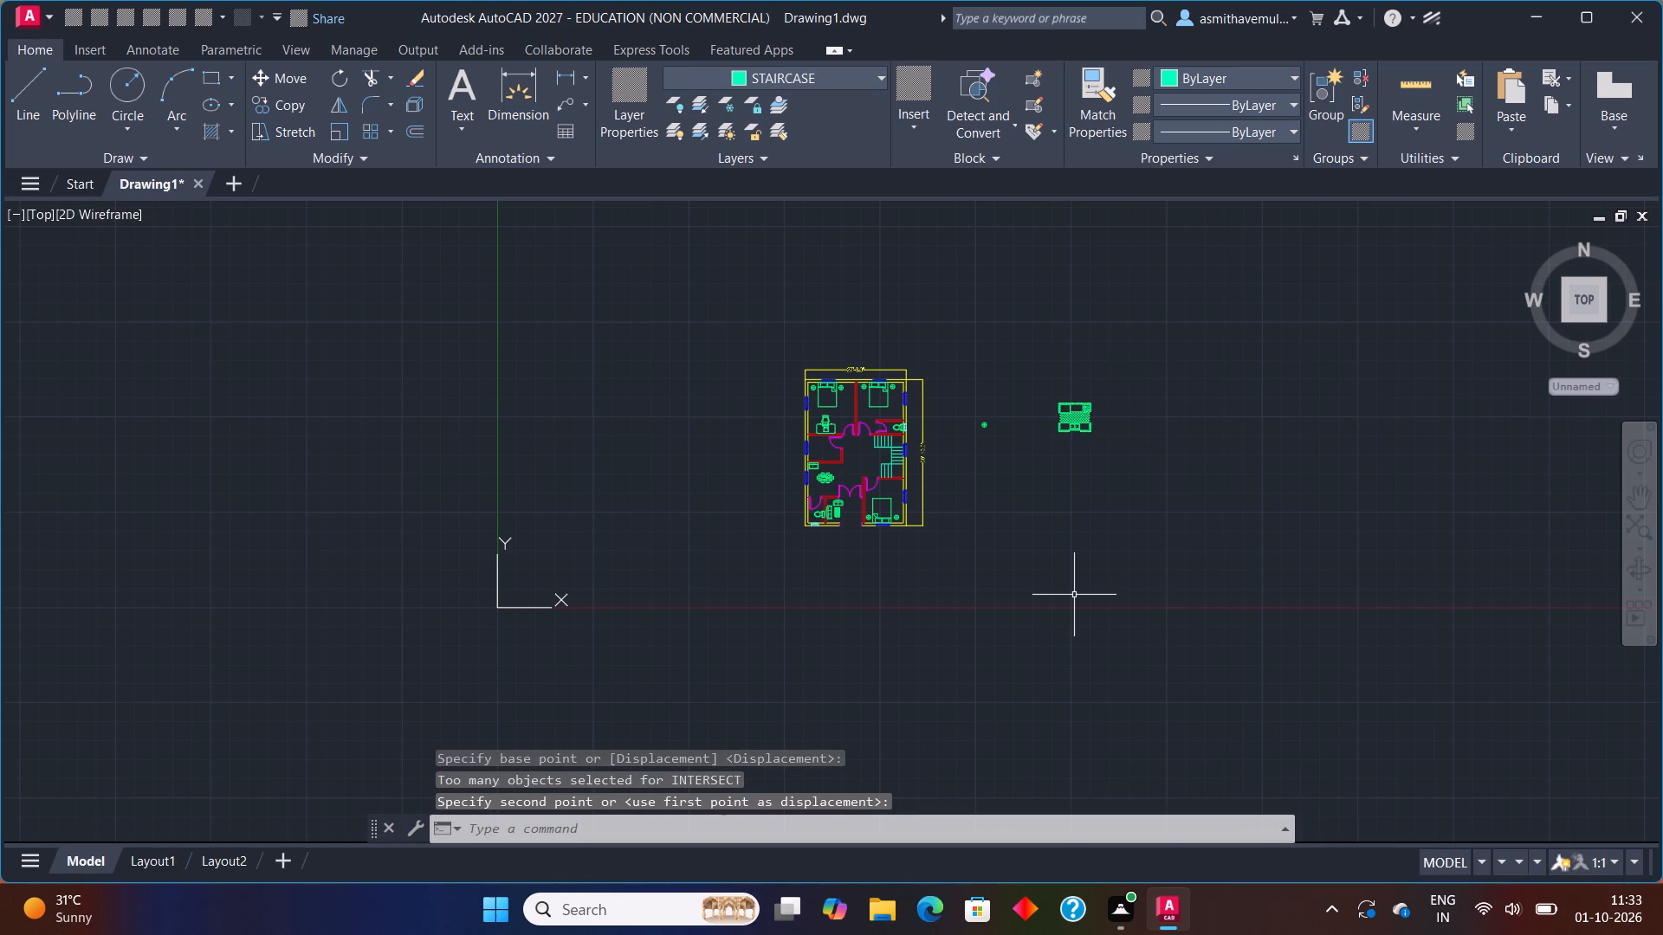
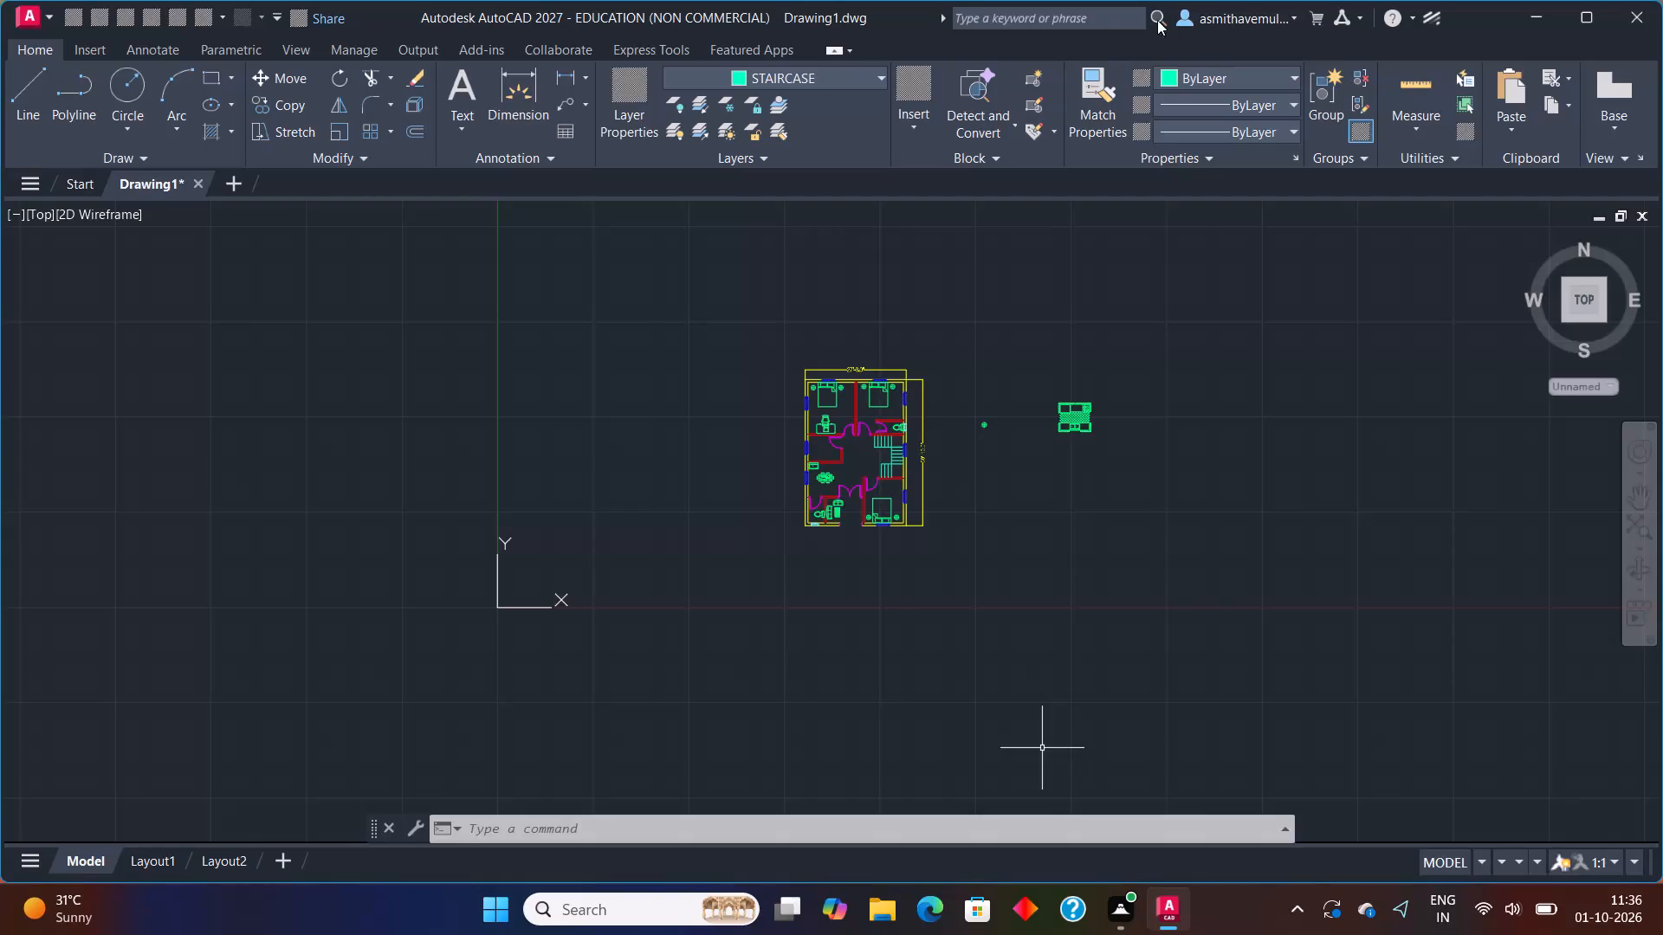
Erase the small round symbol lying just east of the floor plan.
scroll(1048, 330, "up", 1)
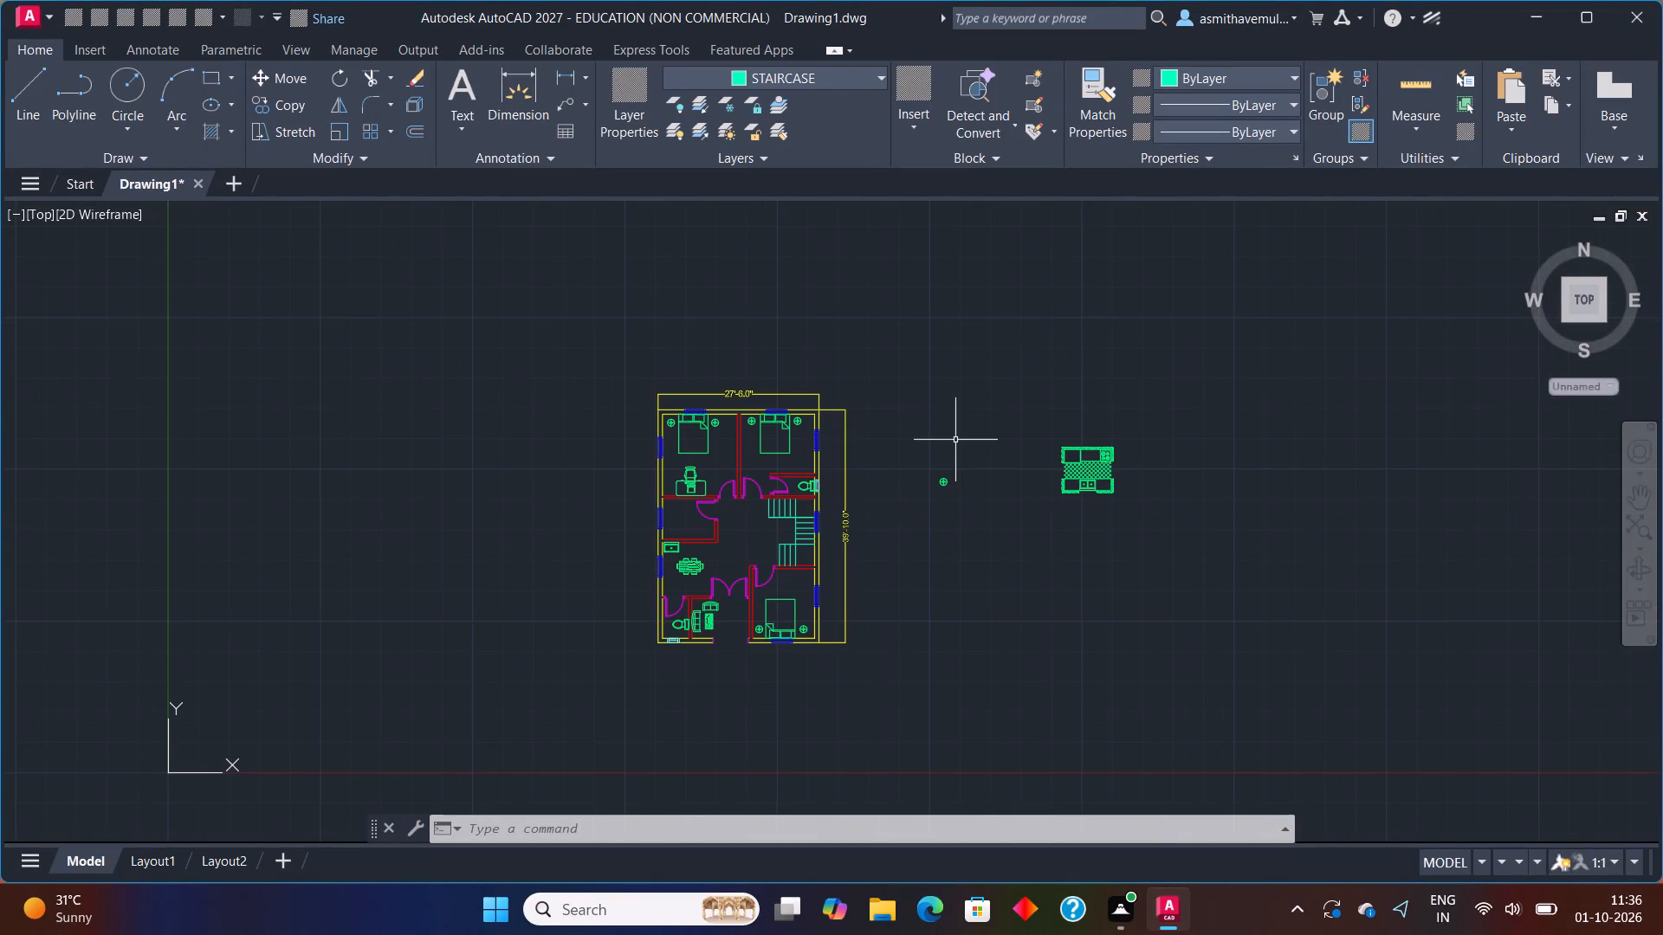
left_click_drag(954, 442, 940, 542)
key("Delete")
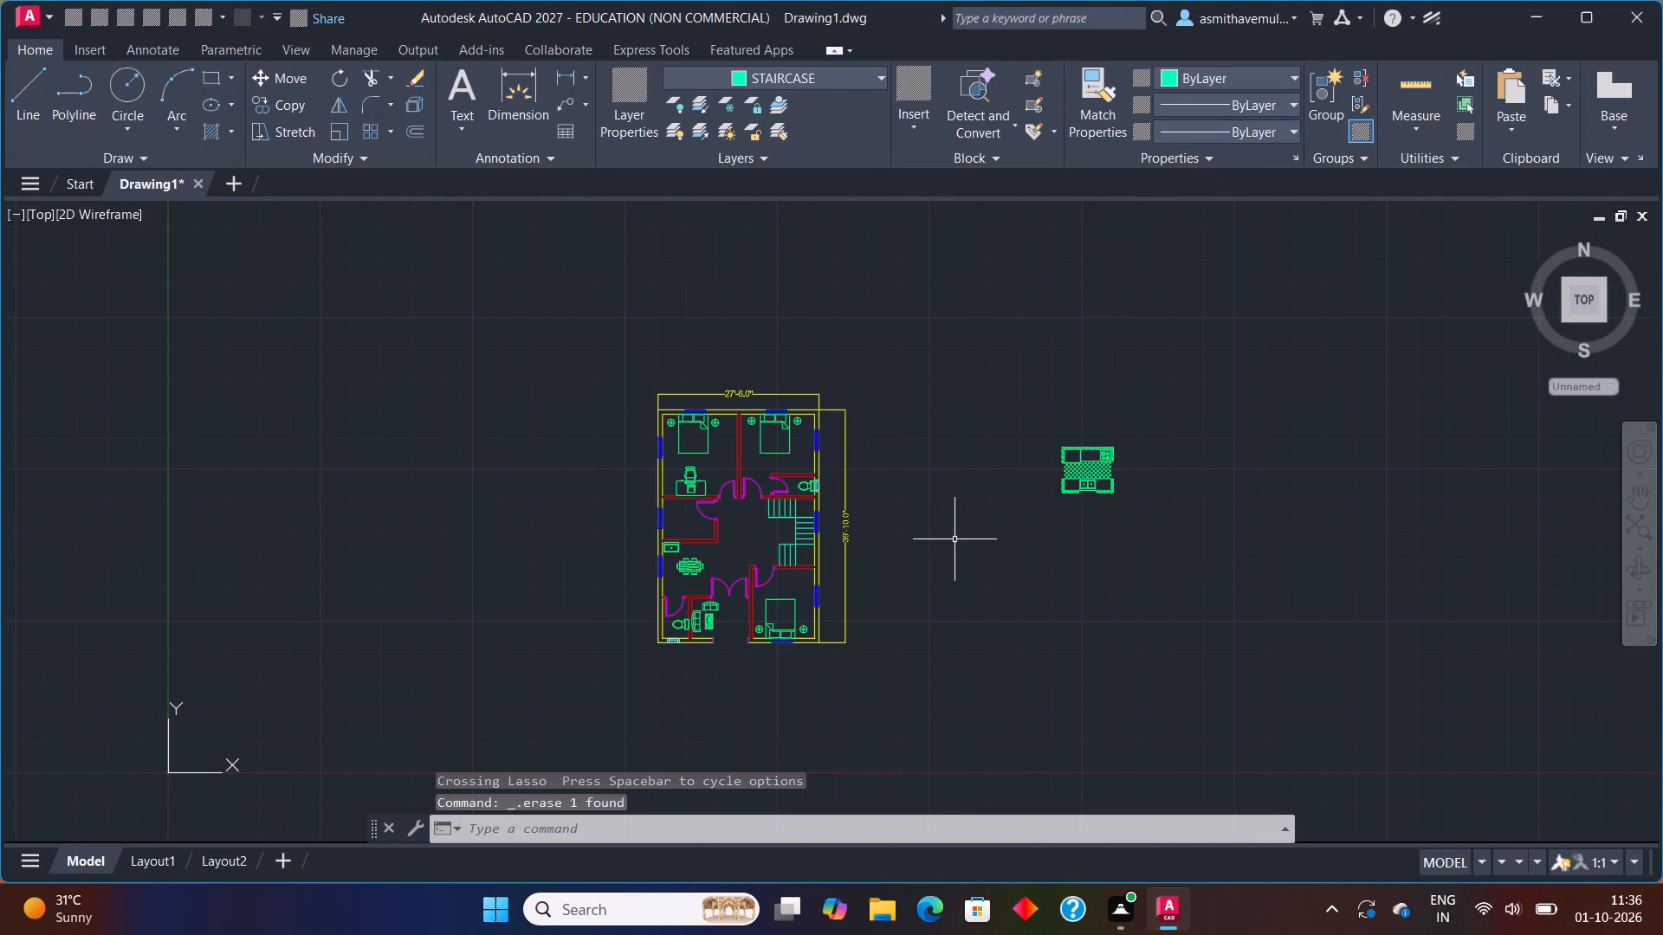
Rotate the detached kitchen block 90° counterclockwise about its upper-right corner, using Ortho to keep the angle square.
scroll(954, 540, "up", 2)
left_click_drag(1390, 348, 1204, 369)
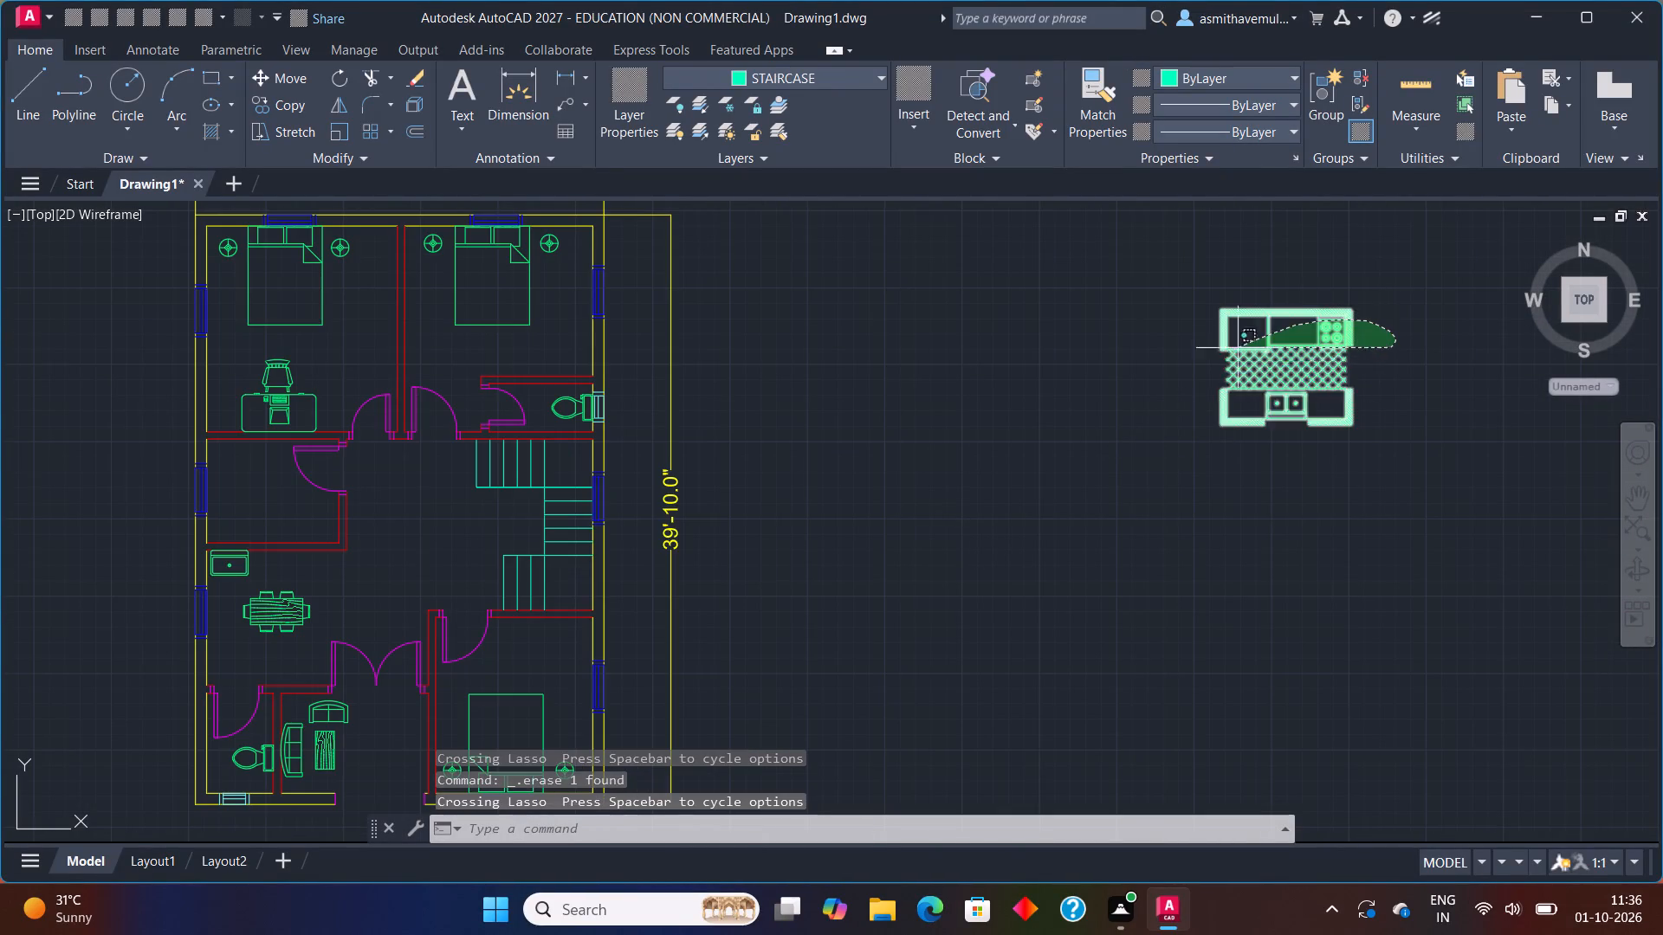
left_click_drag(1204, 369, 1146, 454)
key("r")
key("o")
key("Return")
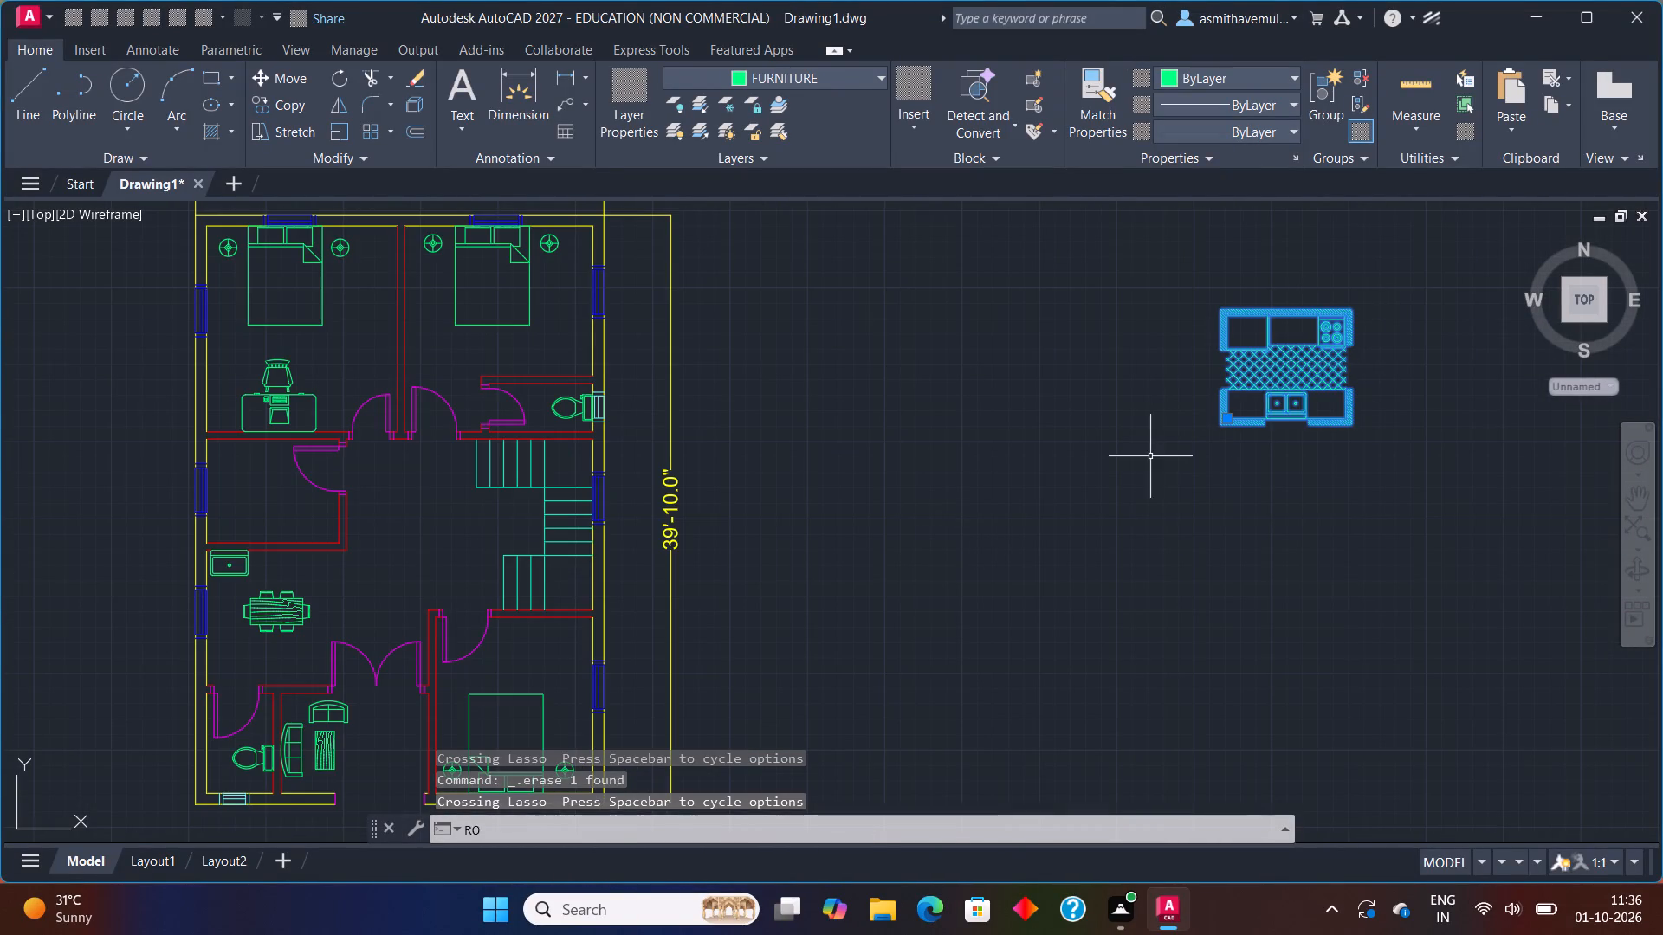
left_click(1364, 307)
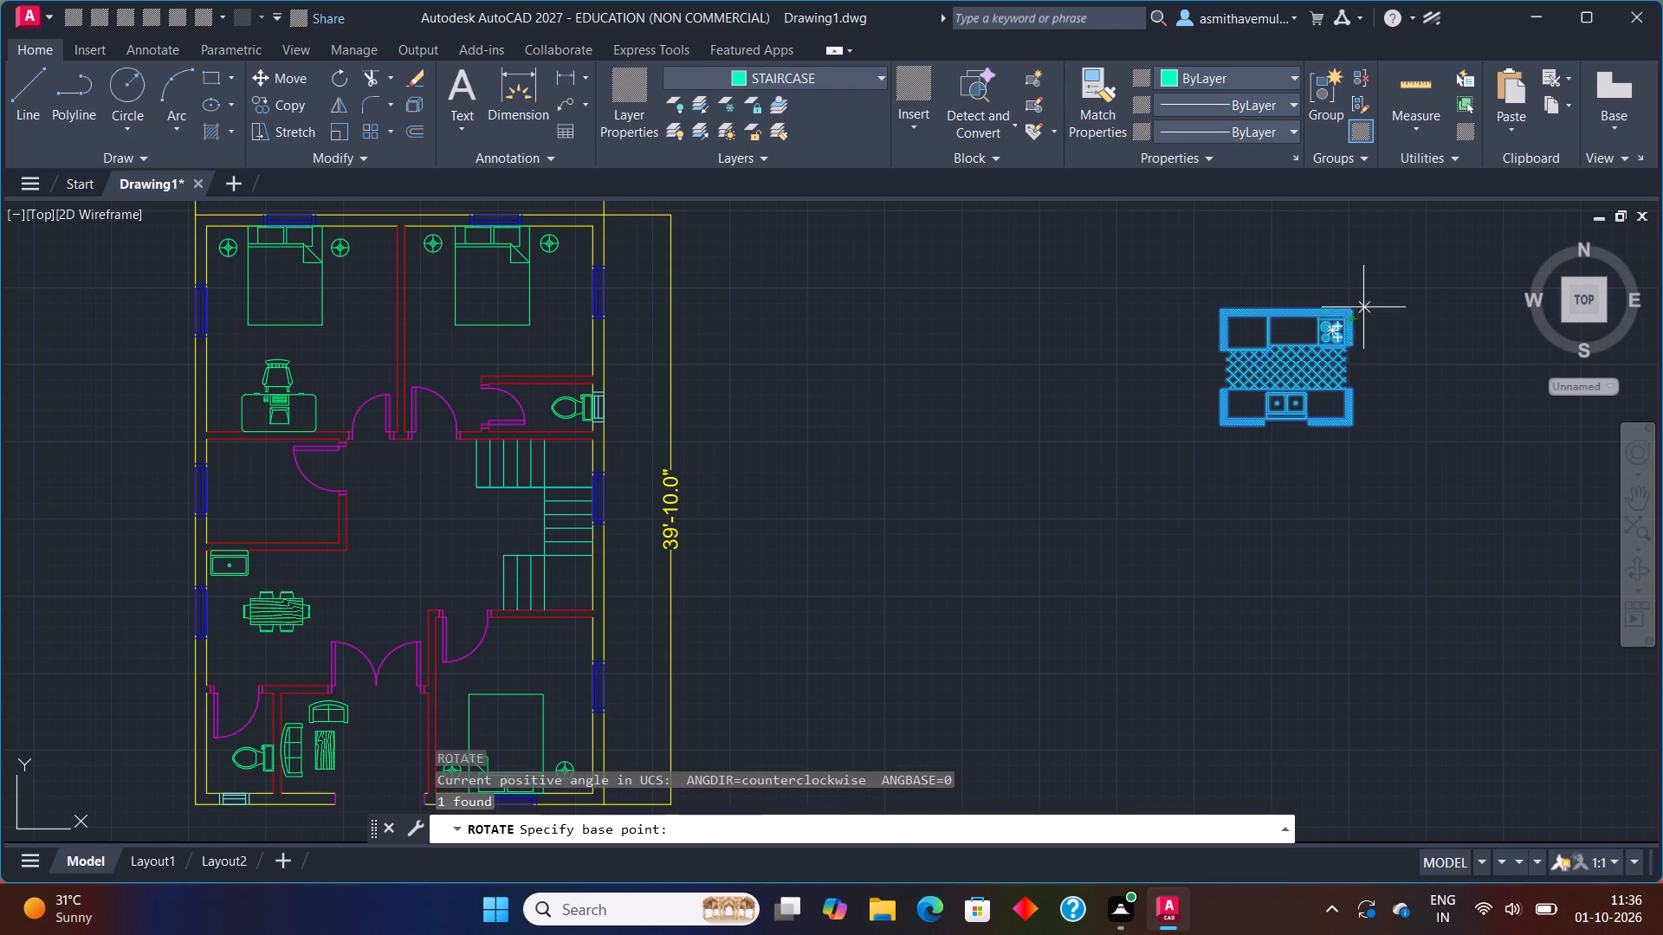
key("F8")
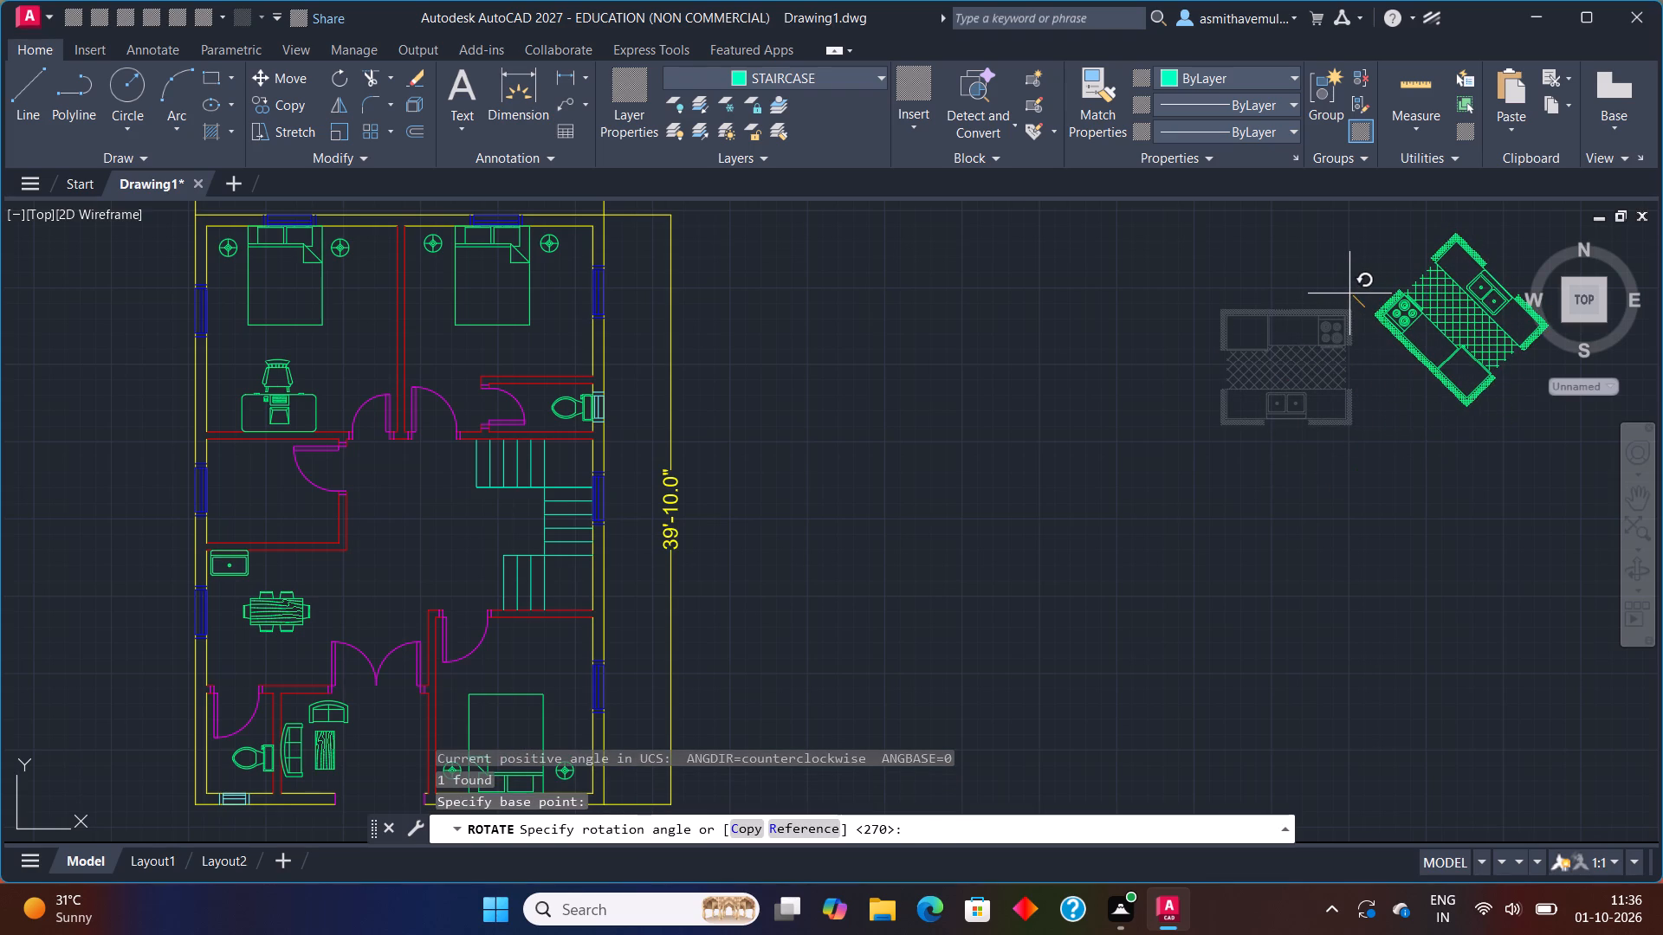
left_click(1350, 298)
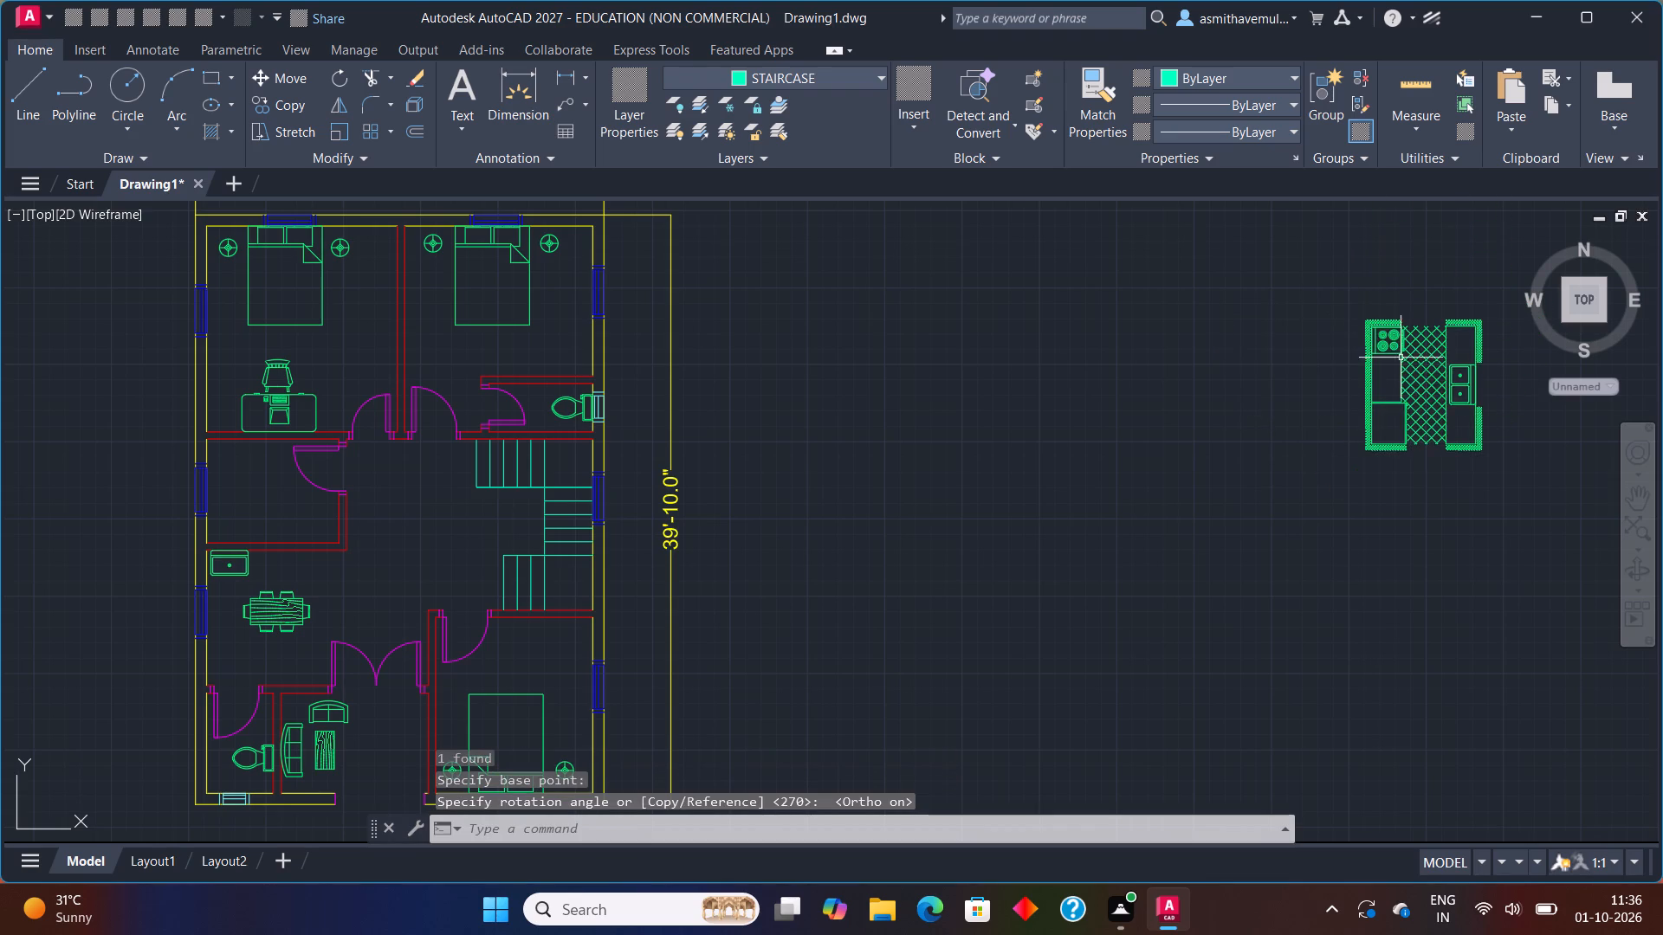
Move the rotated kitchen block straight west, closer to the floor plan.
left_click_drag(1480, 380, 1246, 412)
key("m")
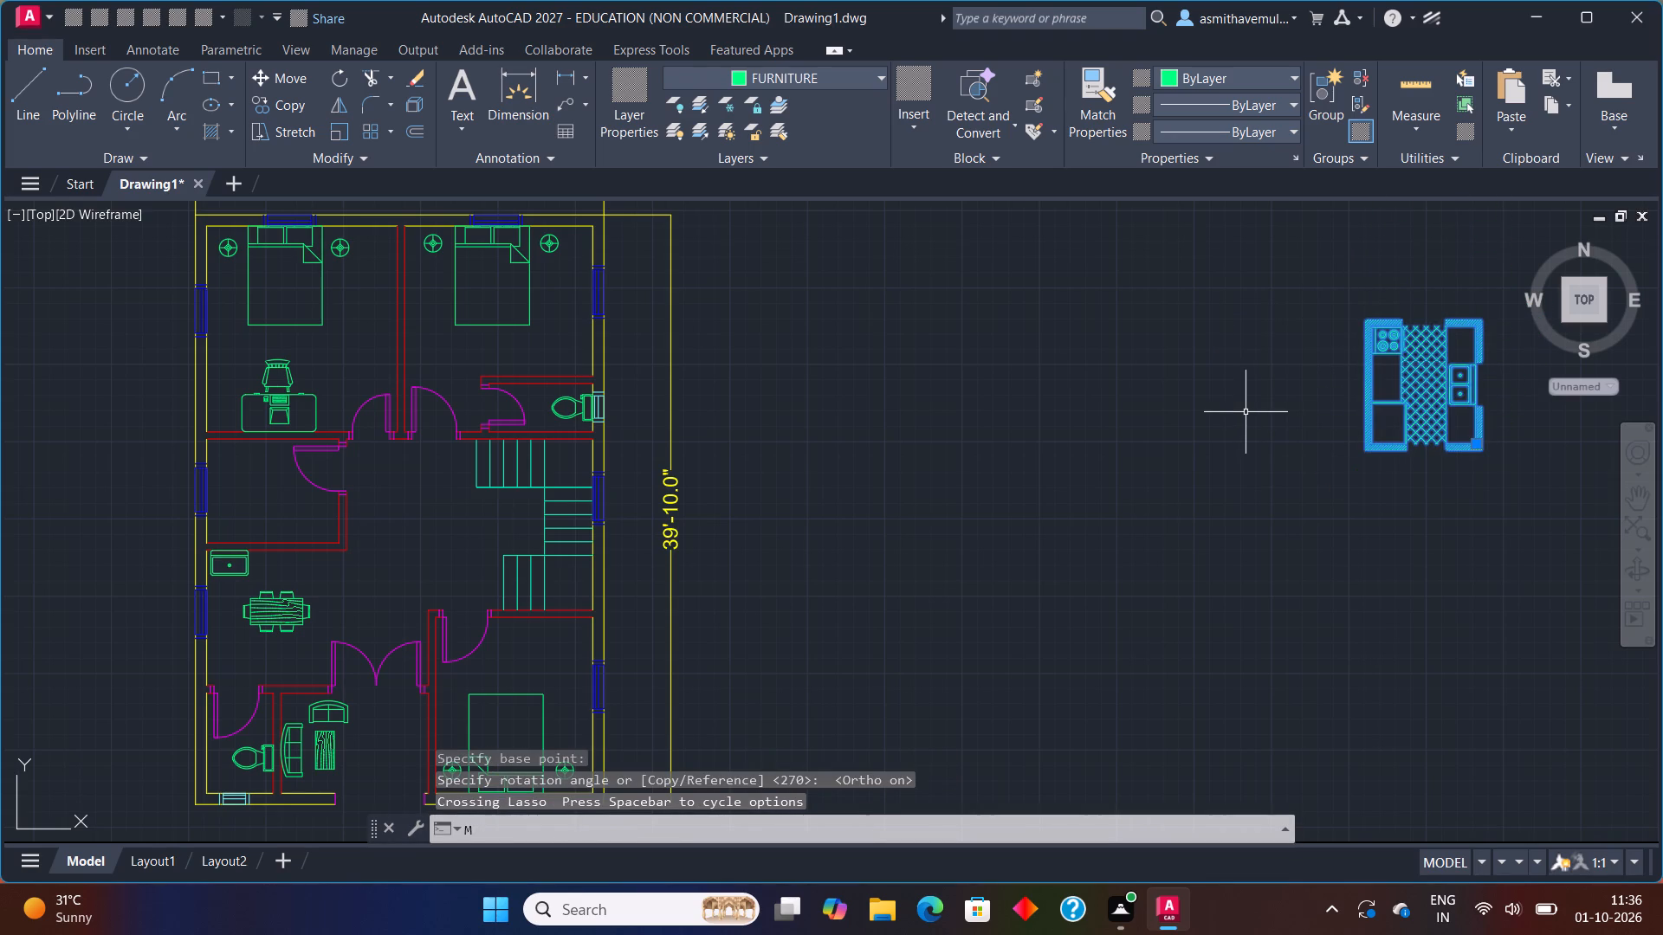
key("Return")
left_click(1364, 314)
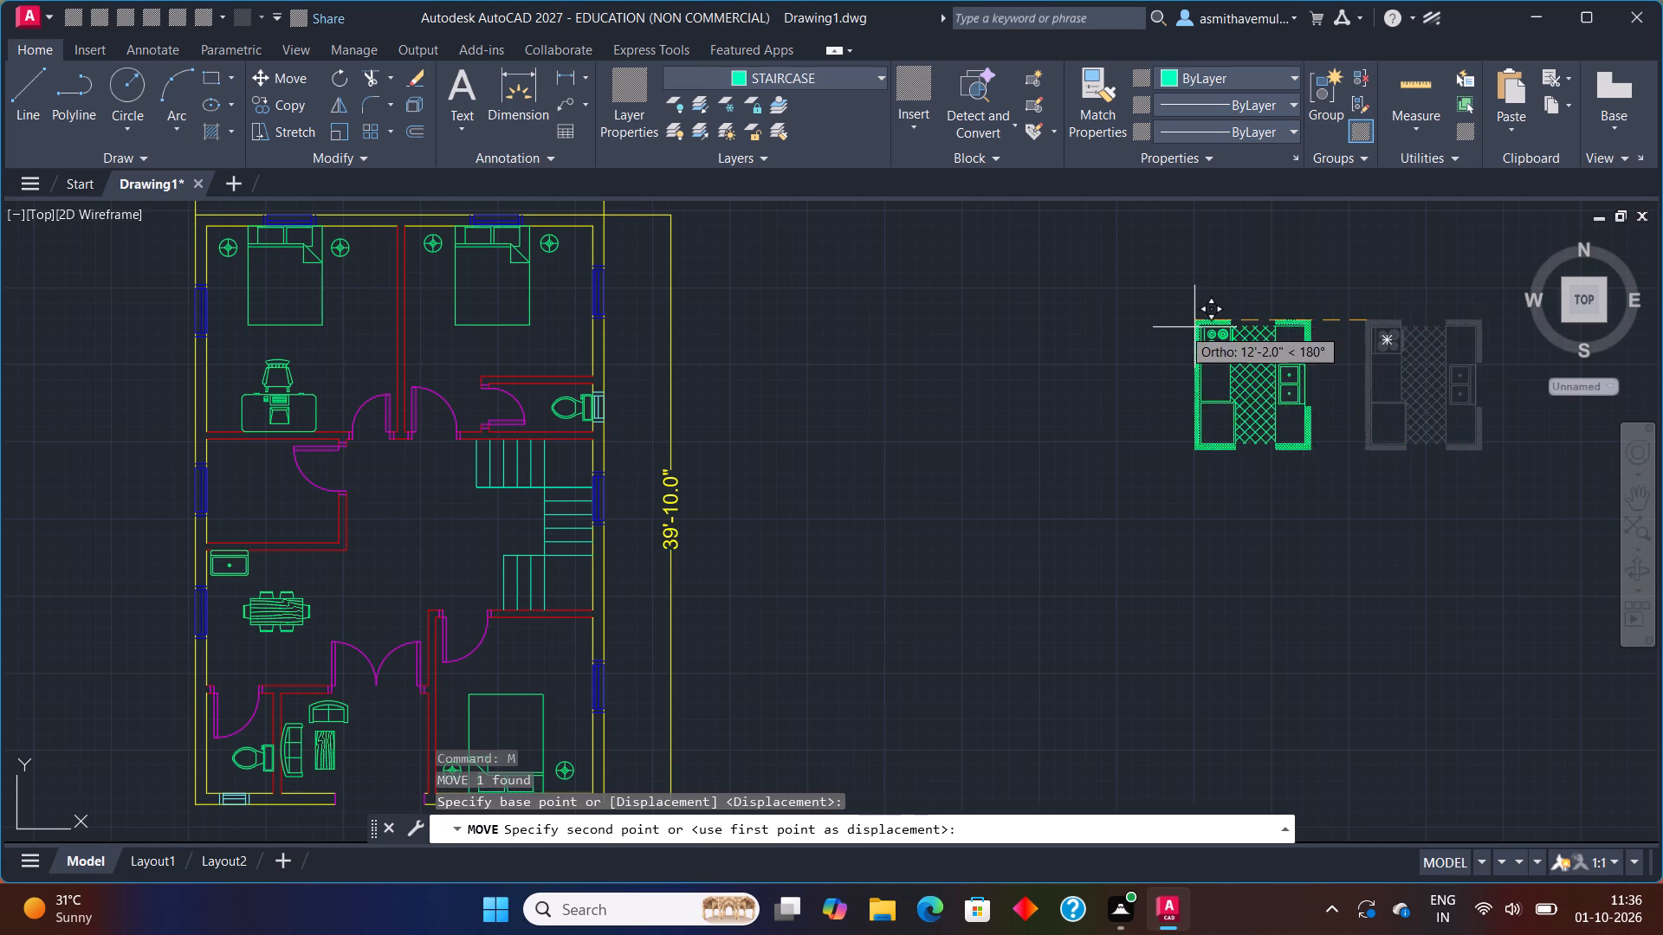
left_click(1067, 327)
Scale the kitchen block down to slightly over half its size, using its lower-right corner as the base point.
left_click_drag(1249, 330, 882, 511)
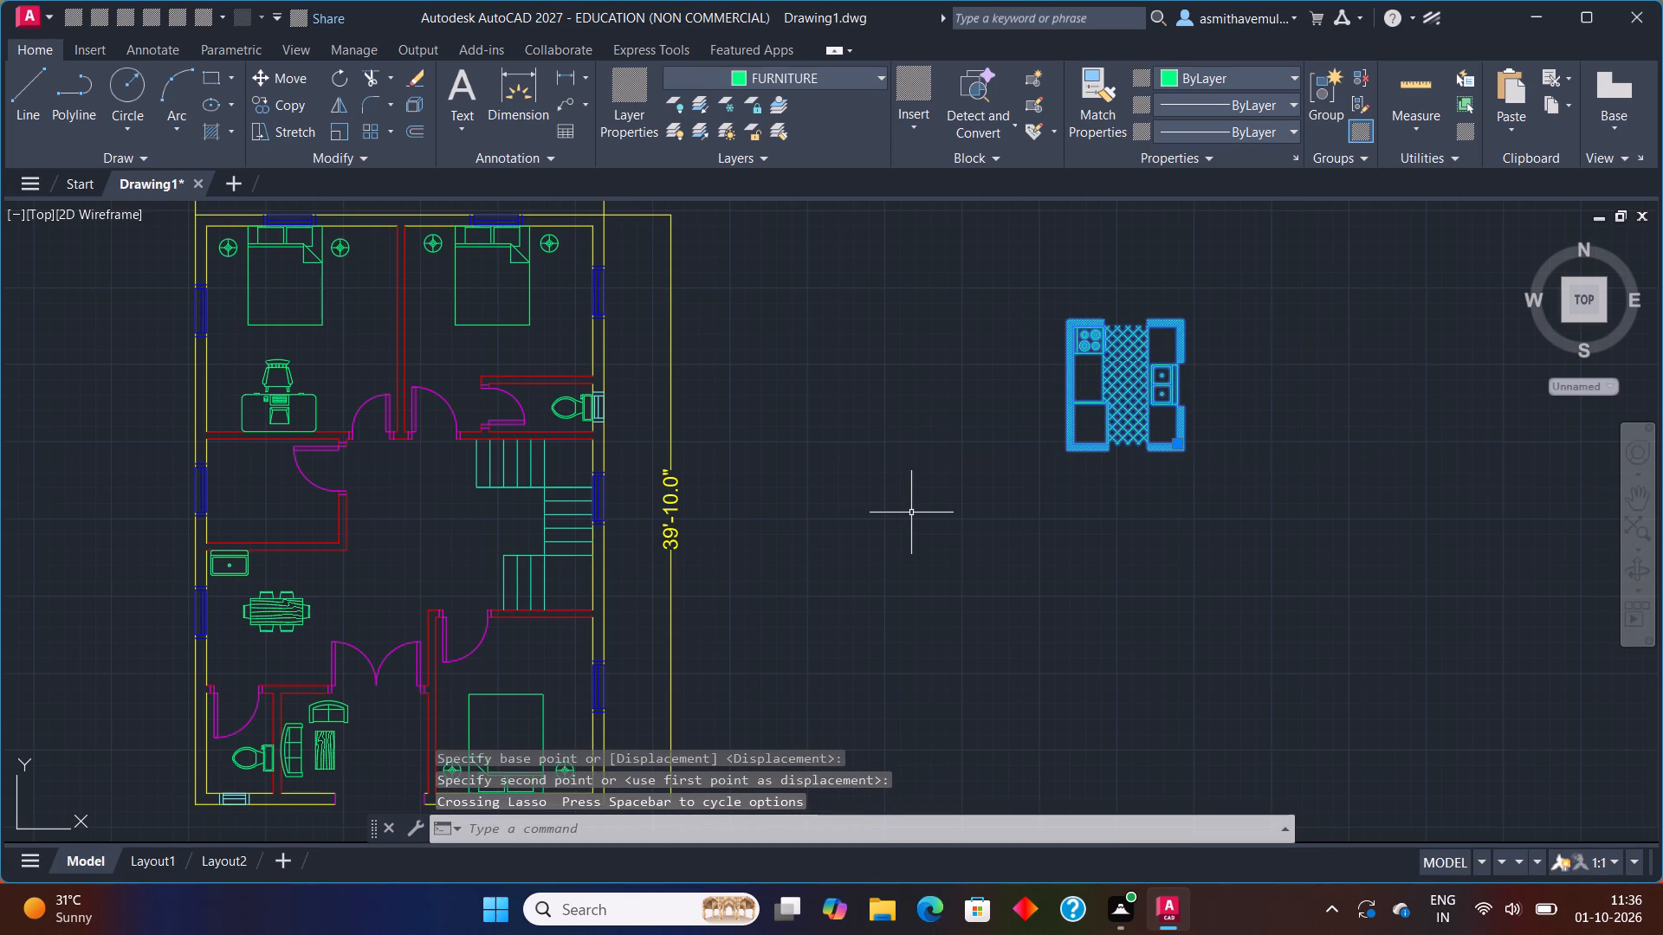
type("SCA")
key("l")
key("e")
key("Return")
left_click(1190, 449)
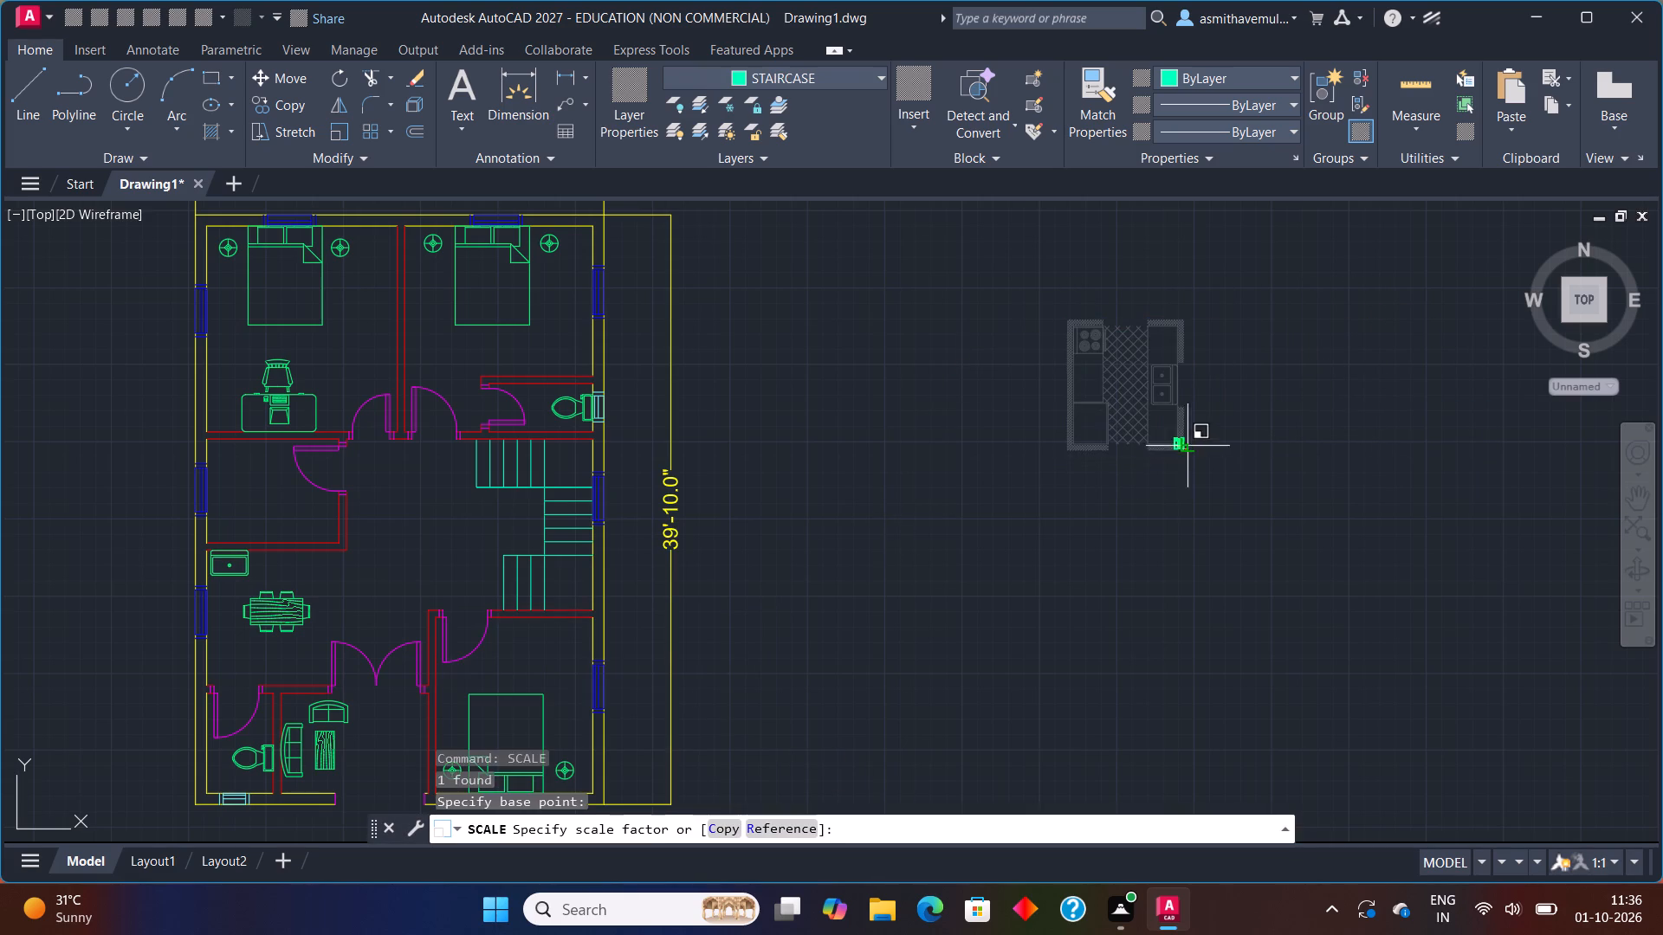
left_click(1221, 476)
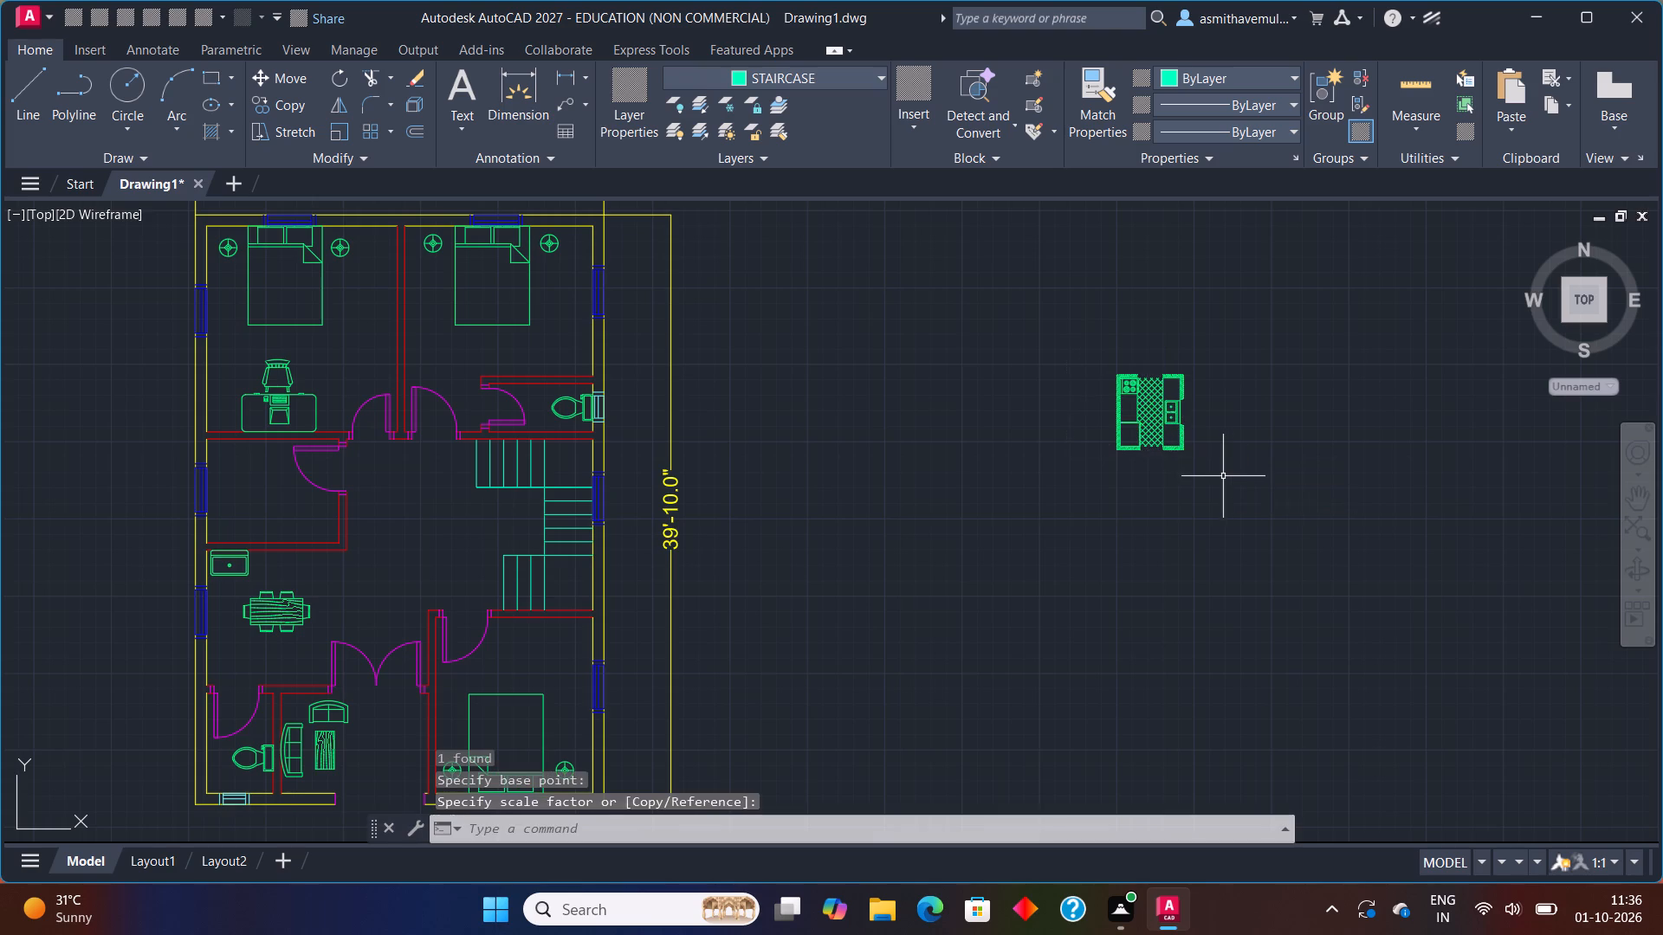
Move the kitchen block into the small room above the dining area, placing its stove side against the west outer wall.
left_click_drag(1220, 429, 1001, 416)
key("m")
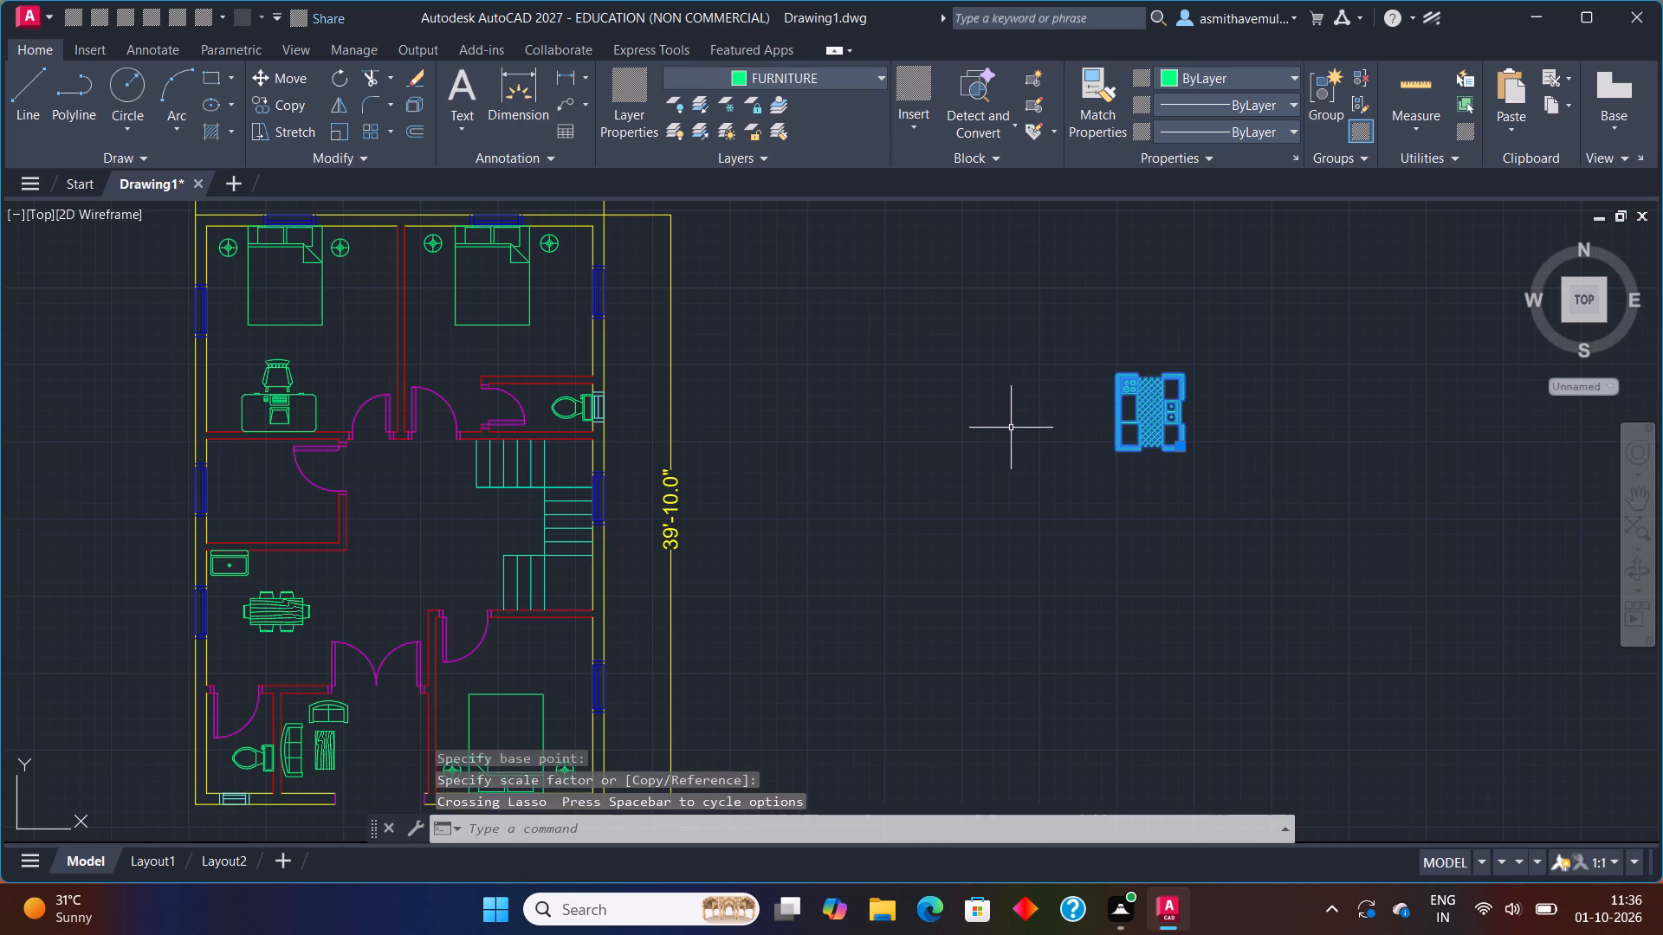
key("Return")
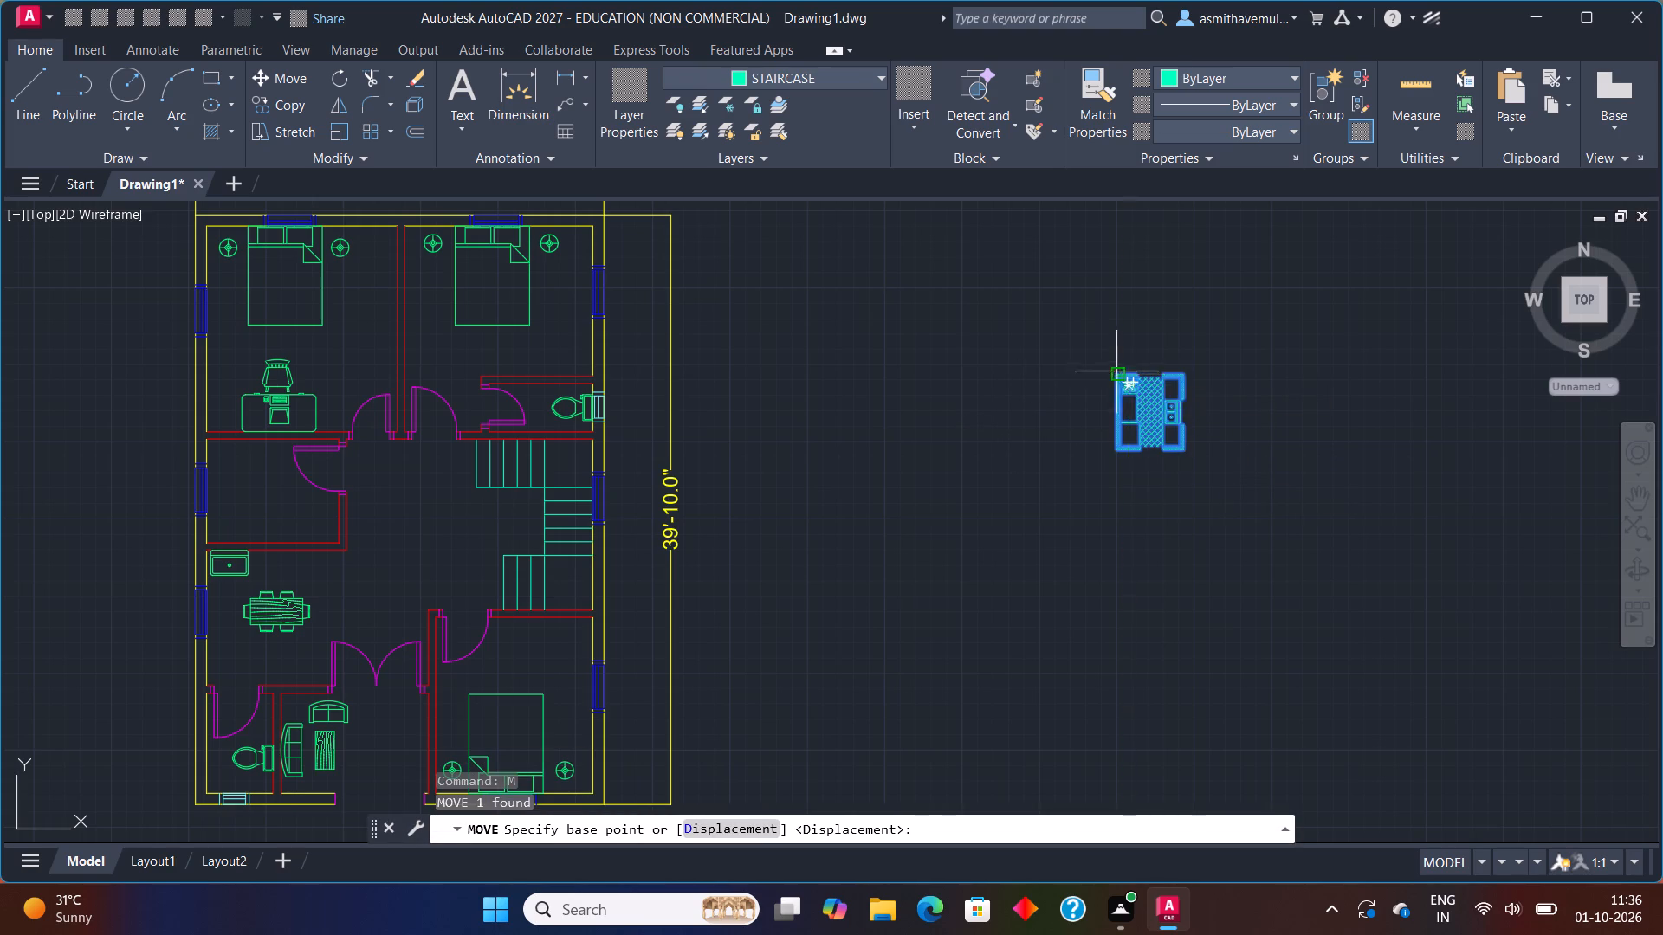
left_click(1116, 372)
scroll(216, 397, "down", 1)
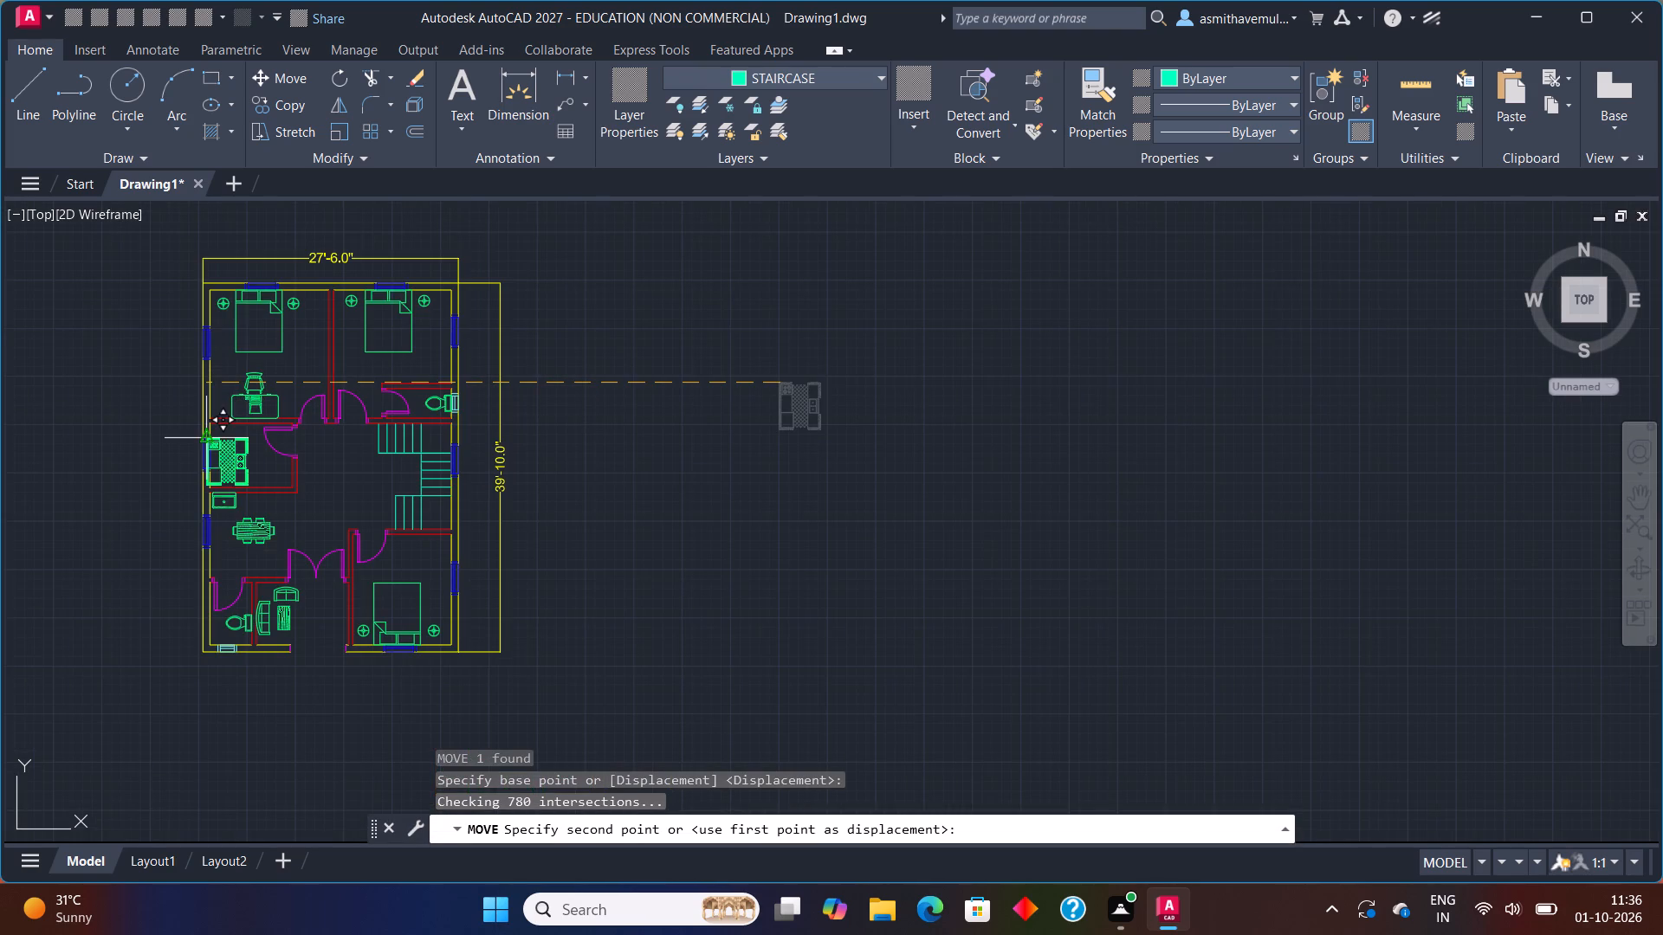
scroll(208, 436, "up", 2)
middle_click_drag(221, 429, 495, 370)
key("F8")
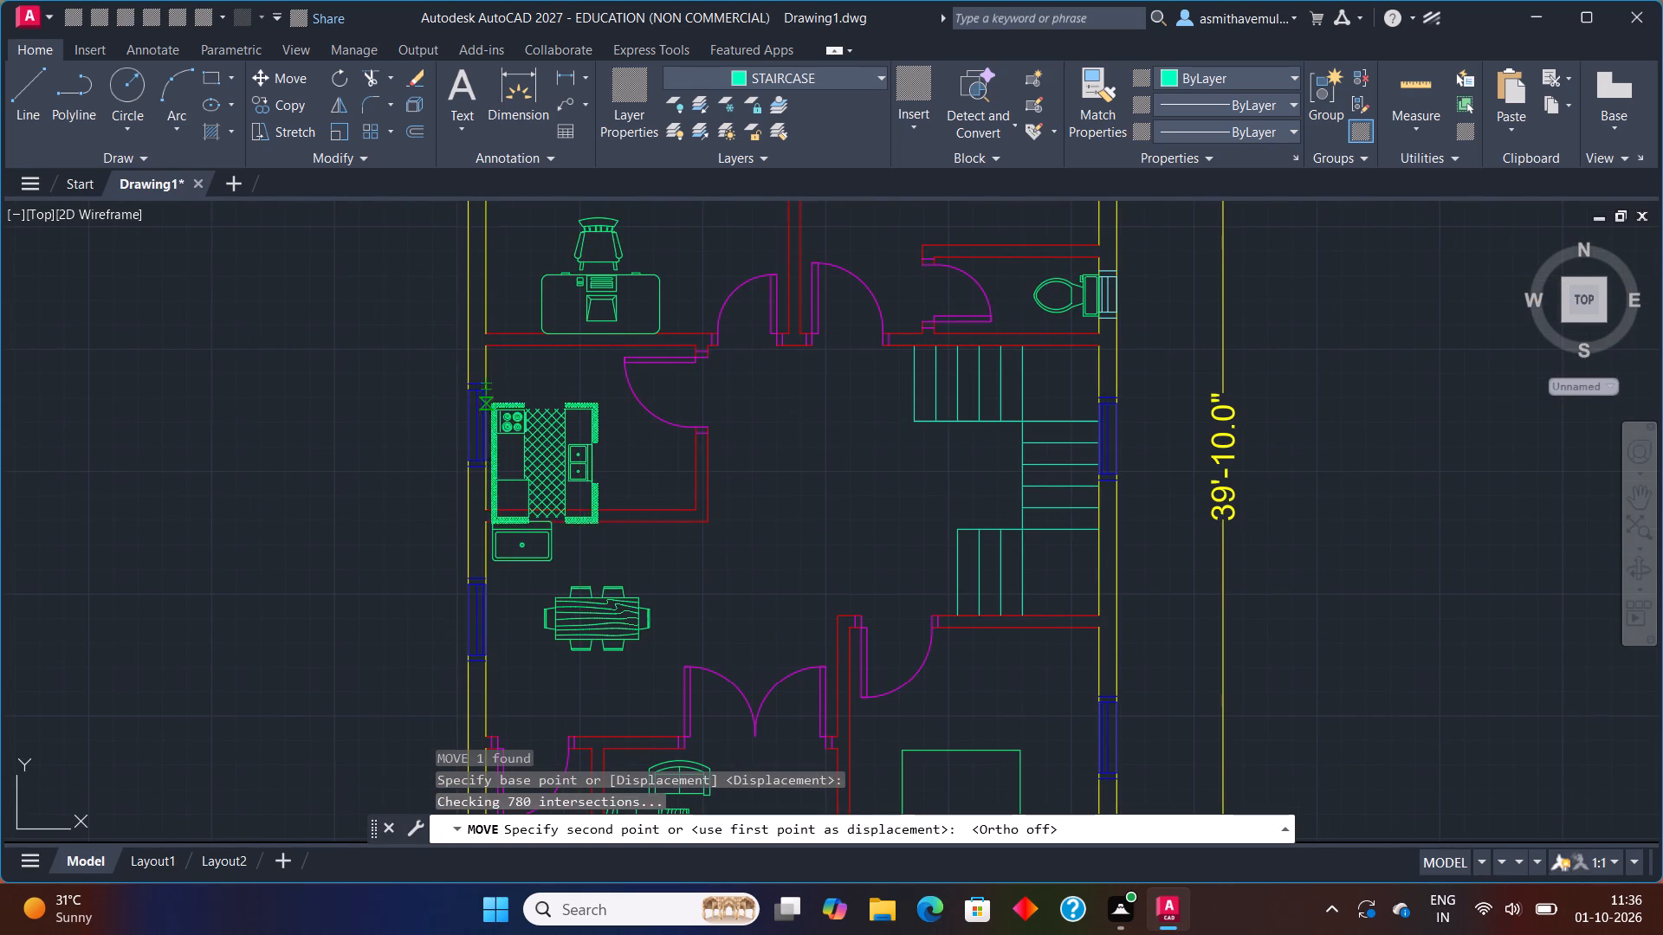
scroll(504, 384, "up", 2)
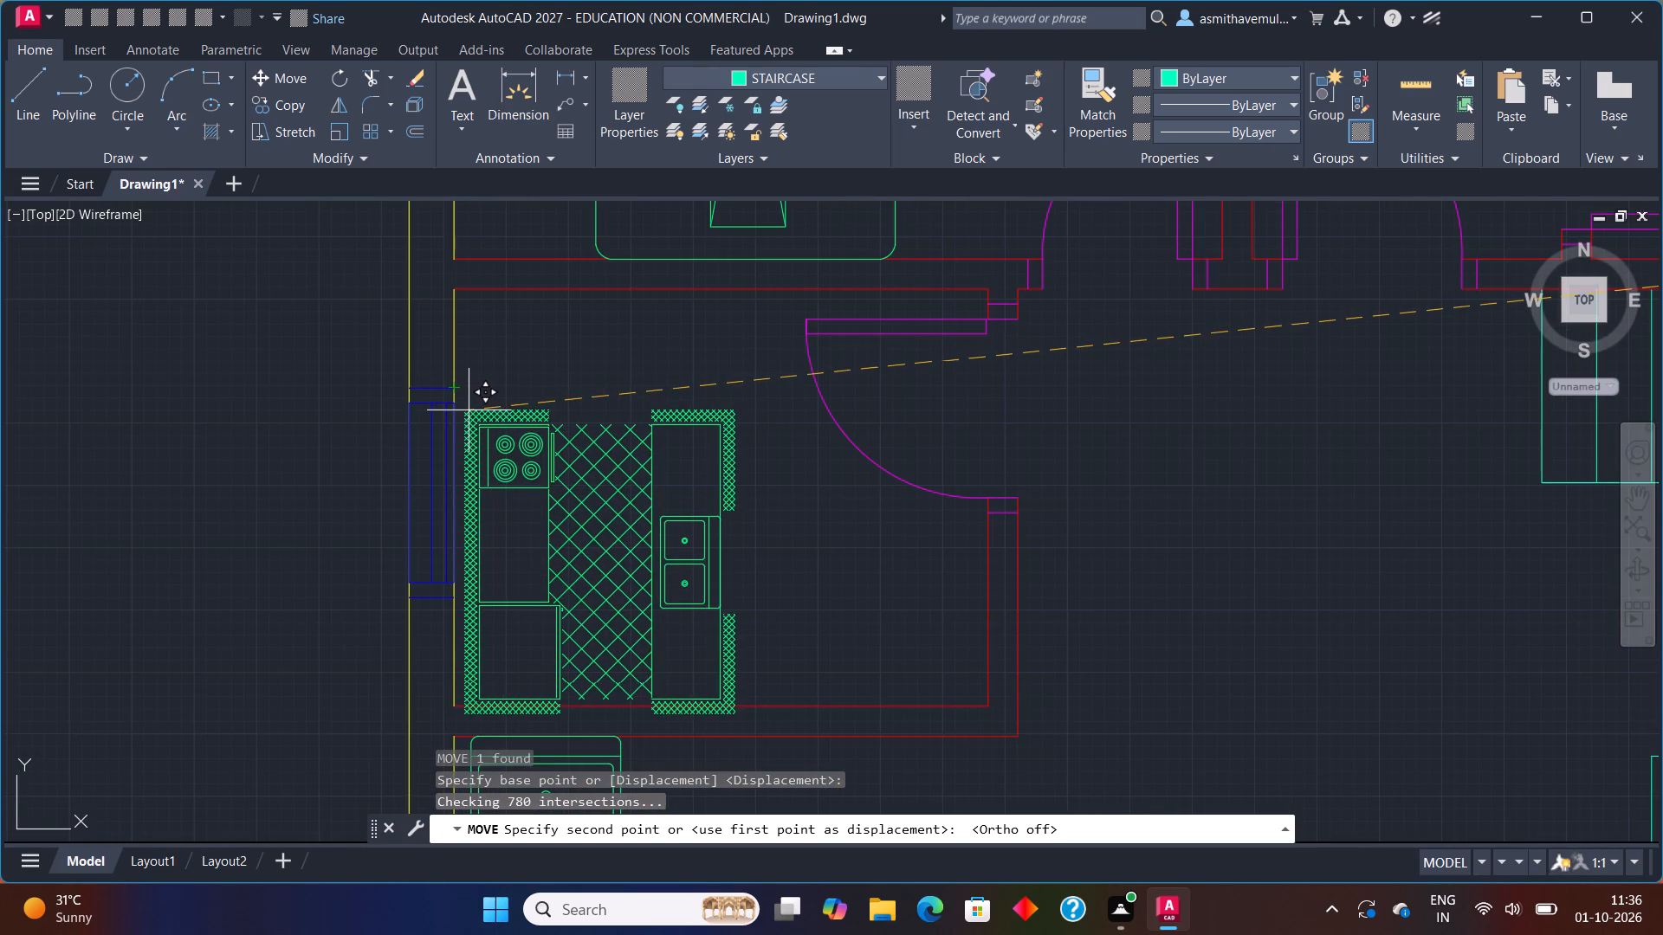
left_click(462, 400)
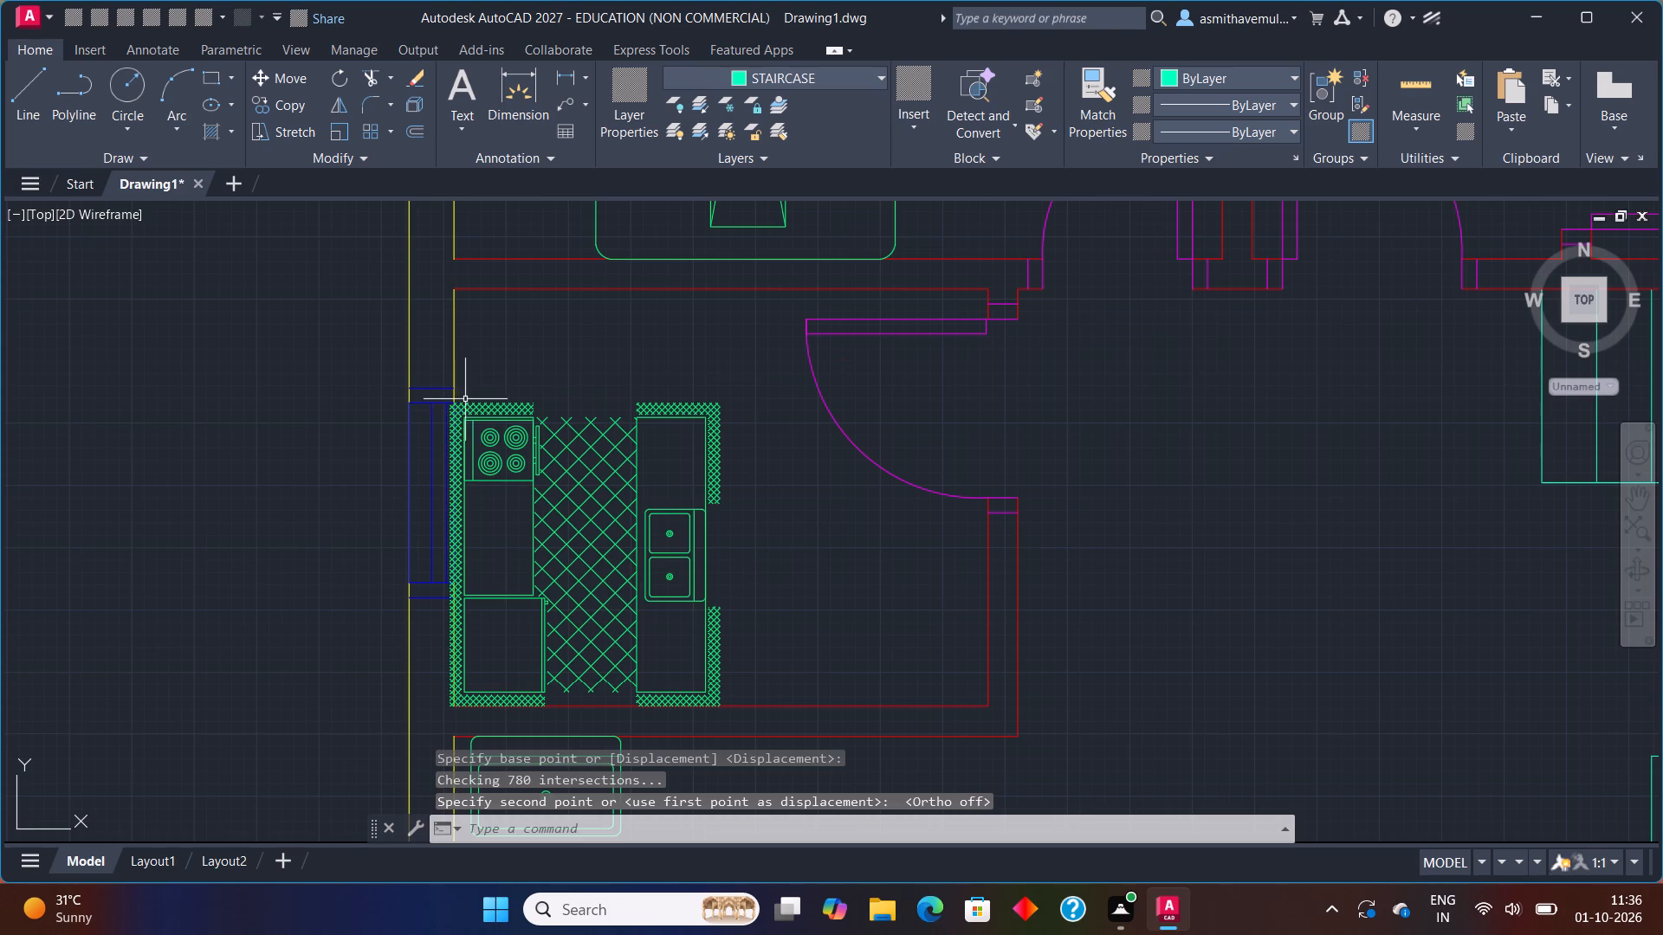
Nudge the kitchen block slightly up and east by its lower-left corner, off the room's south and west wall lines.
left_click(463, 603)
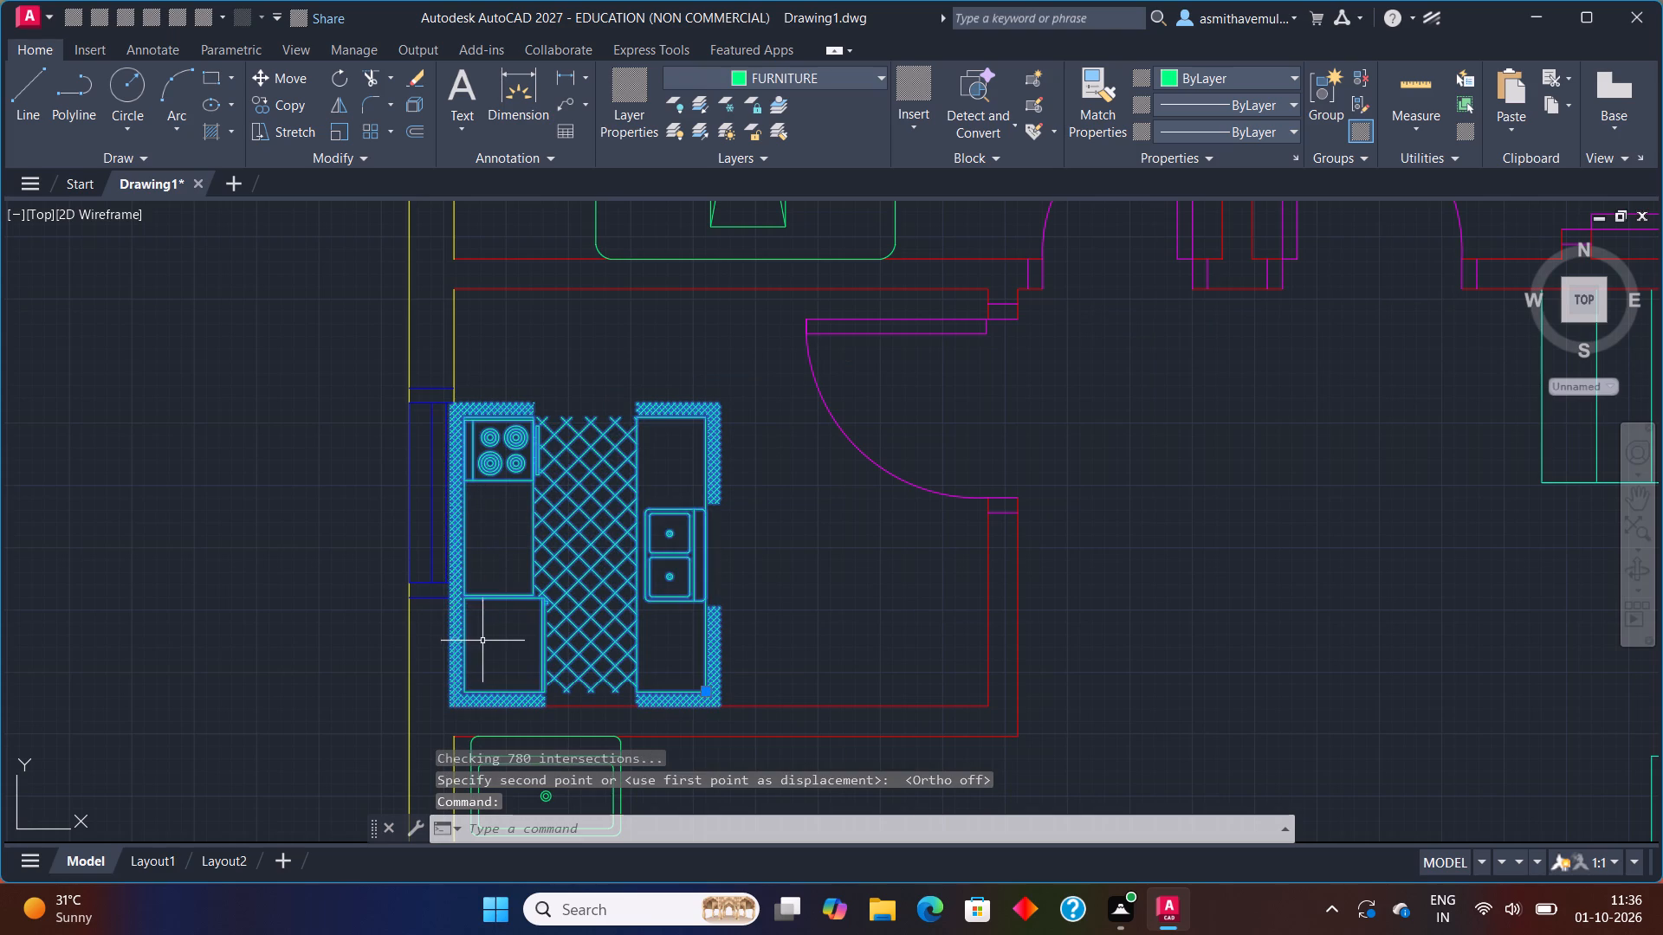
key("m")
key("Return")
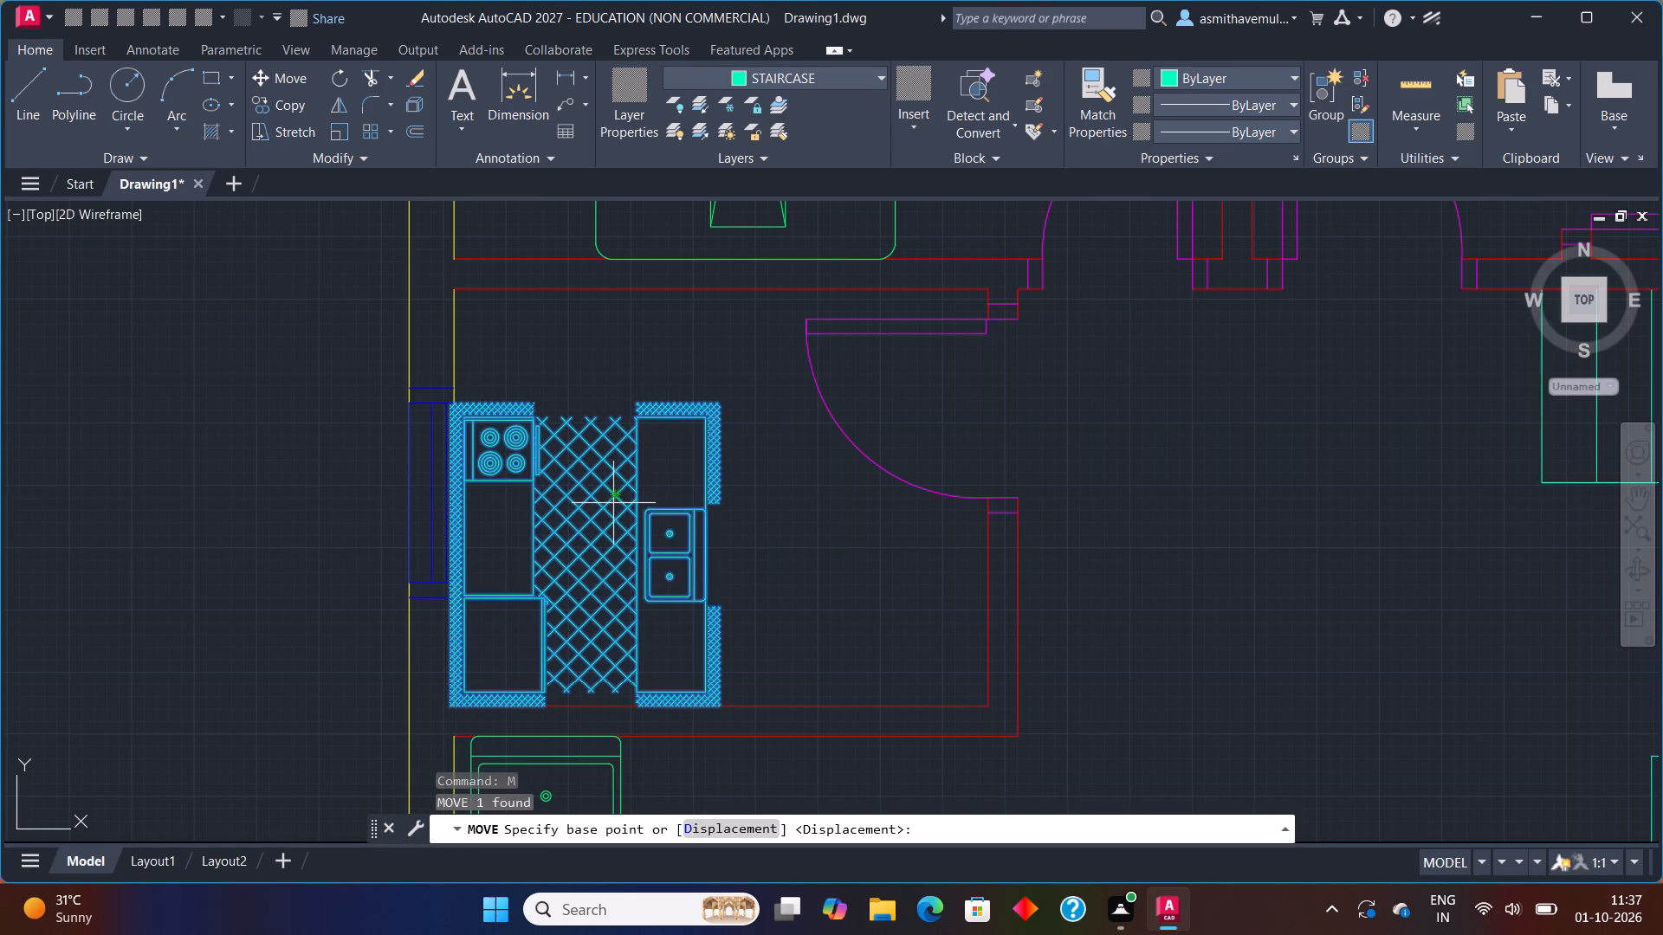
middle_click_drag(556, 542, 683, 350)
scroll(620, 438, "up", 1)
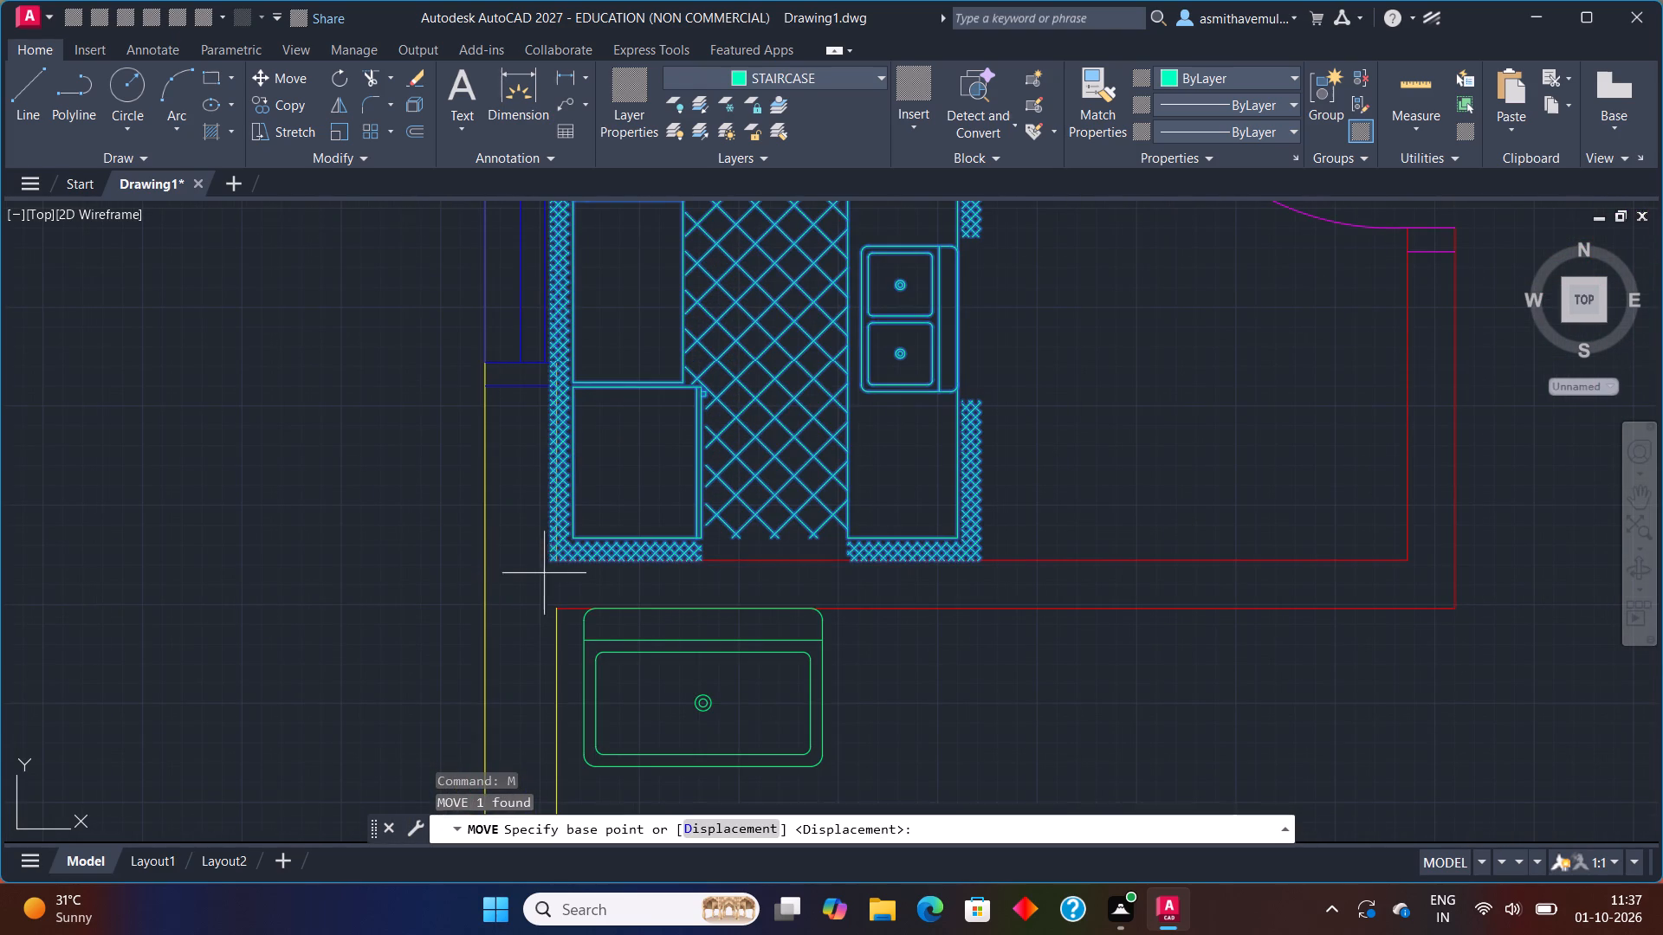
left_click(558, 564)
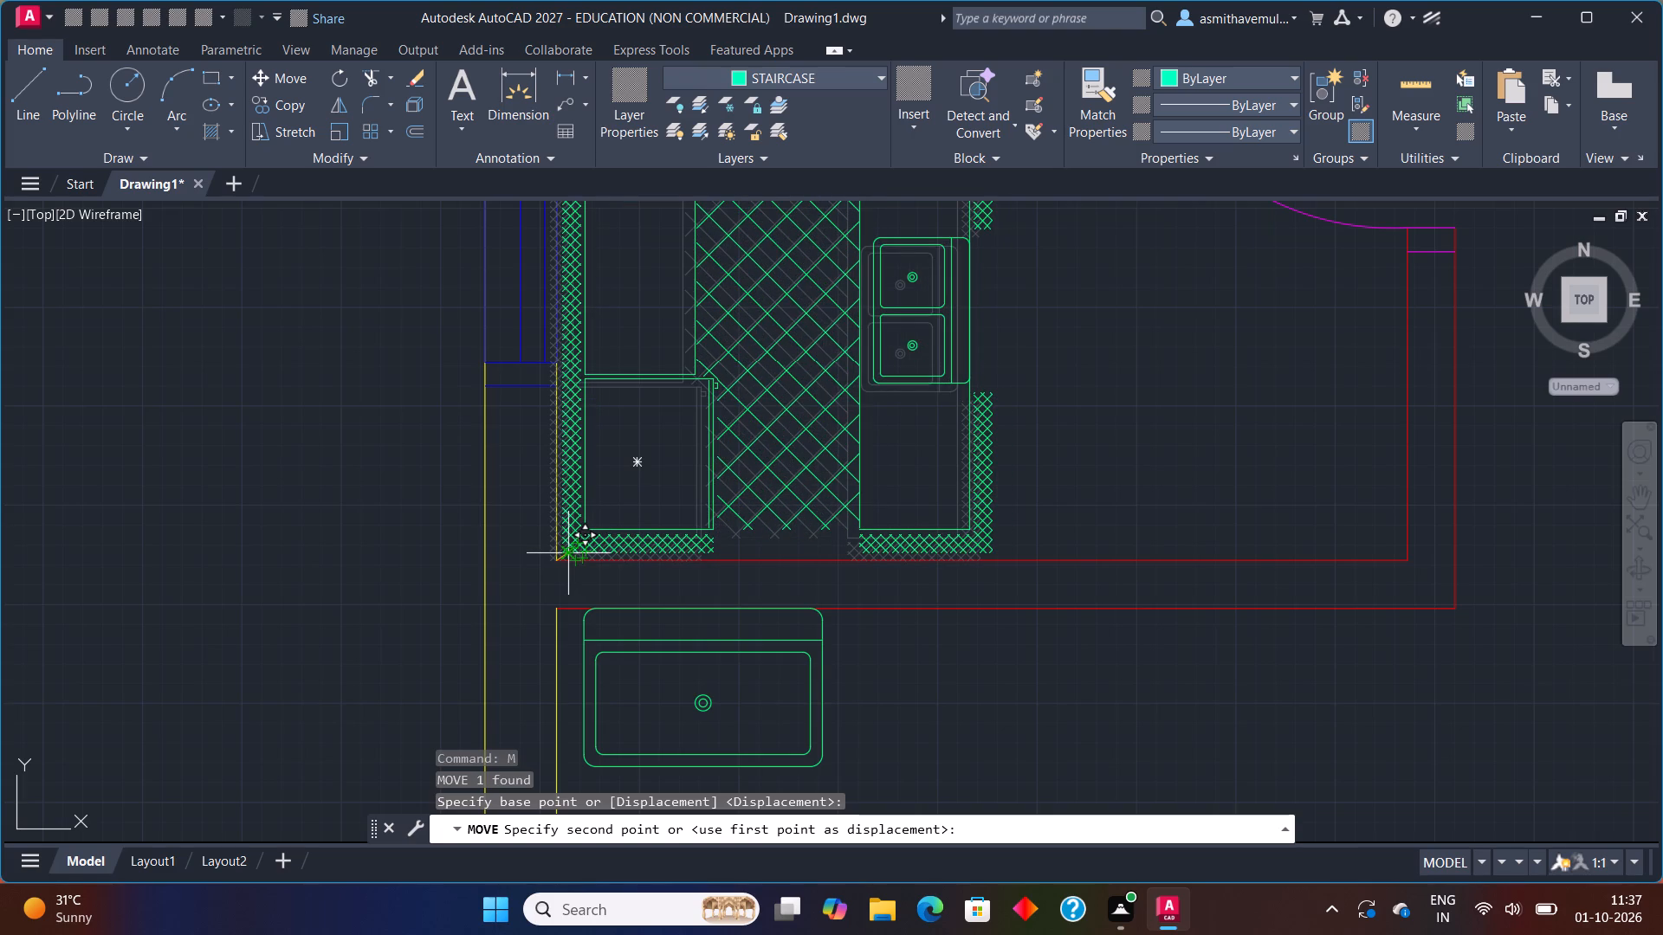
left_click(563, 551)
Examine the whole floor plan with the kitchen block in place and check the furniture layout.
scroll(723, 473, "down", 2)
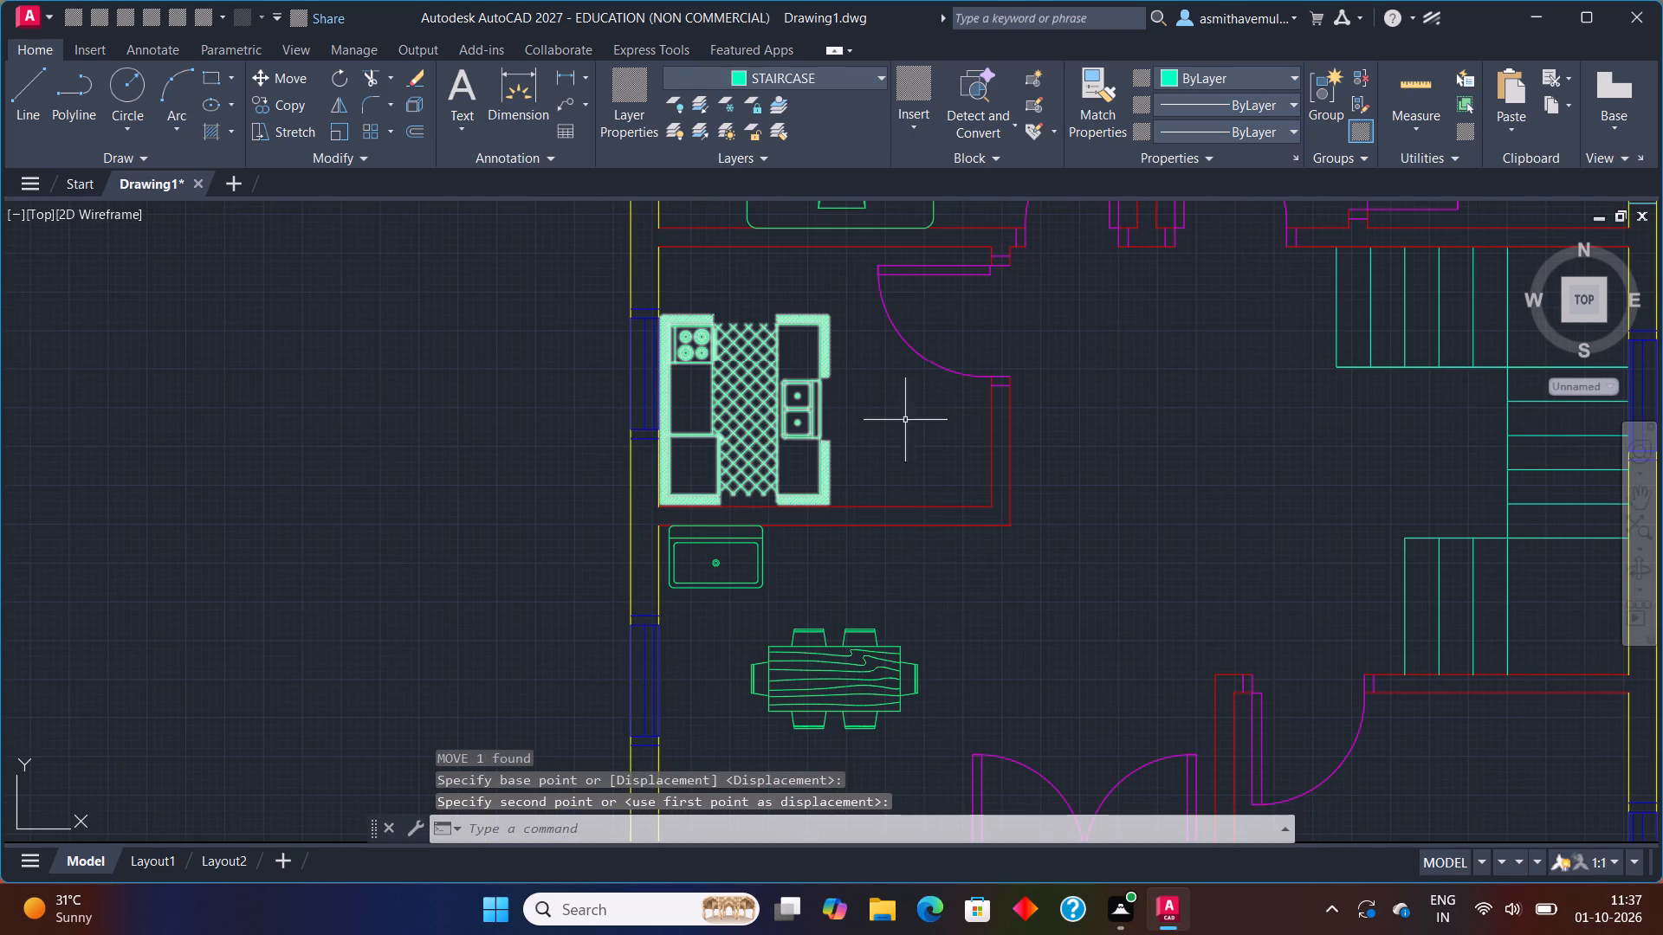
middle_click_drag(951, 426, 719, 320)
scroll(711, 322, "down", 3)
scroll(789, 380, "down", 1)
scroll(814, 377, "up", 1)
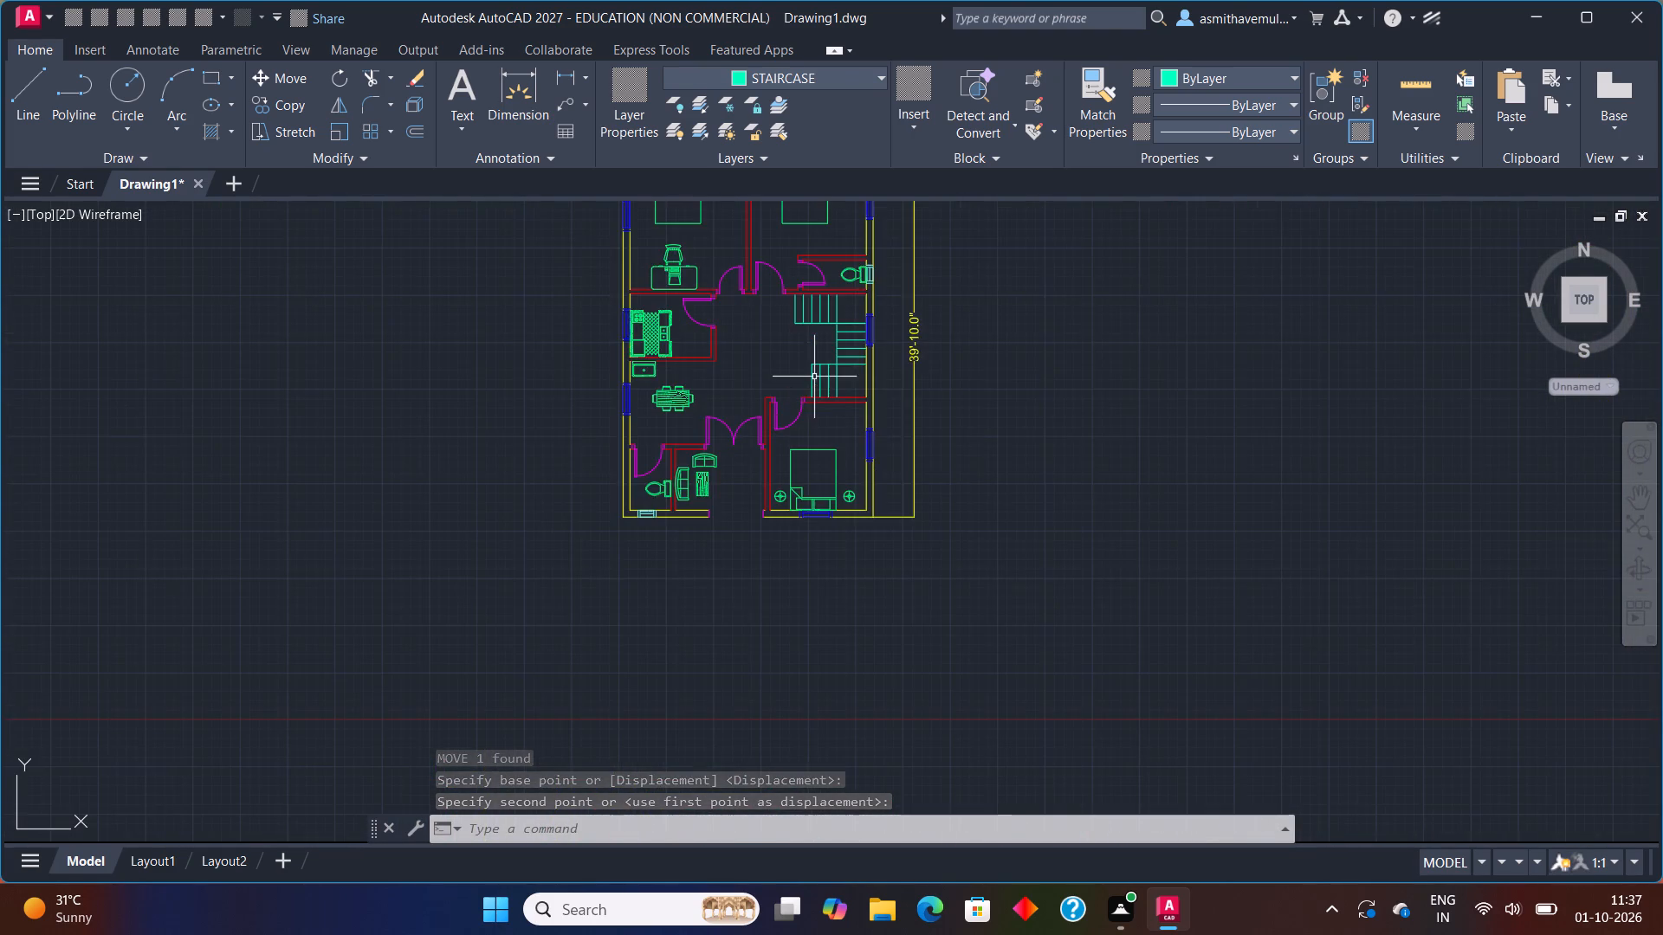
scroll(847, 357, "up", 2)
middle_click_drag(926, 333, 894, 512)
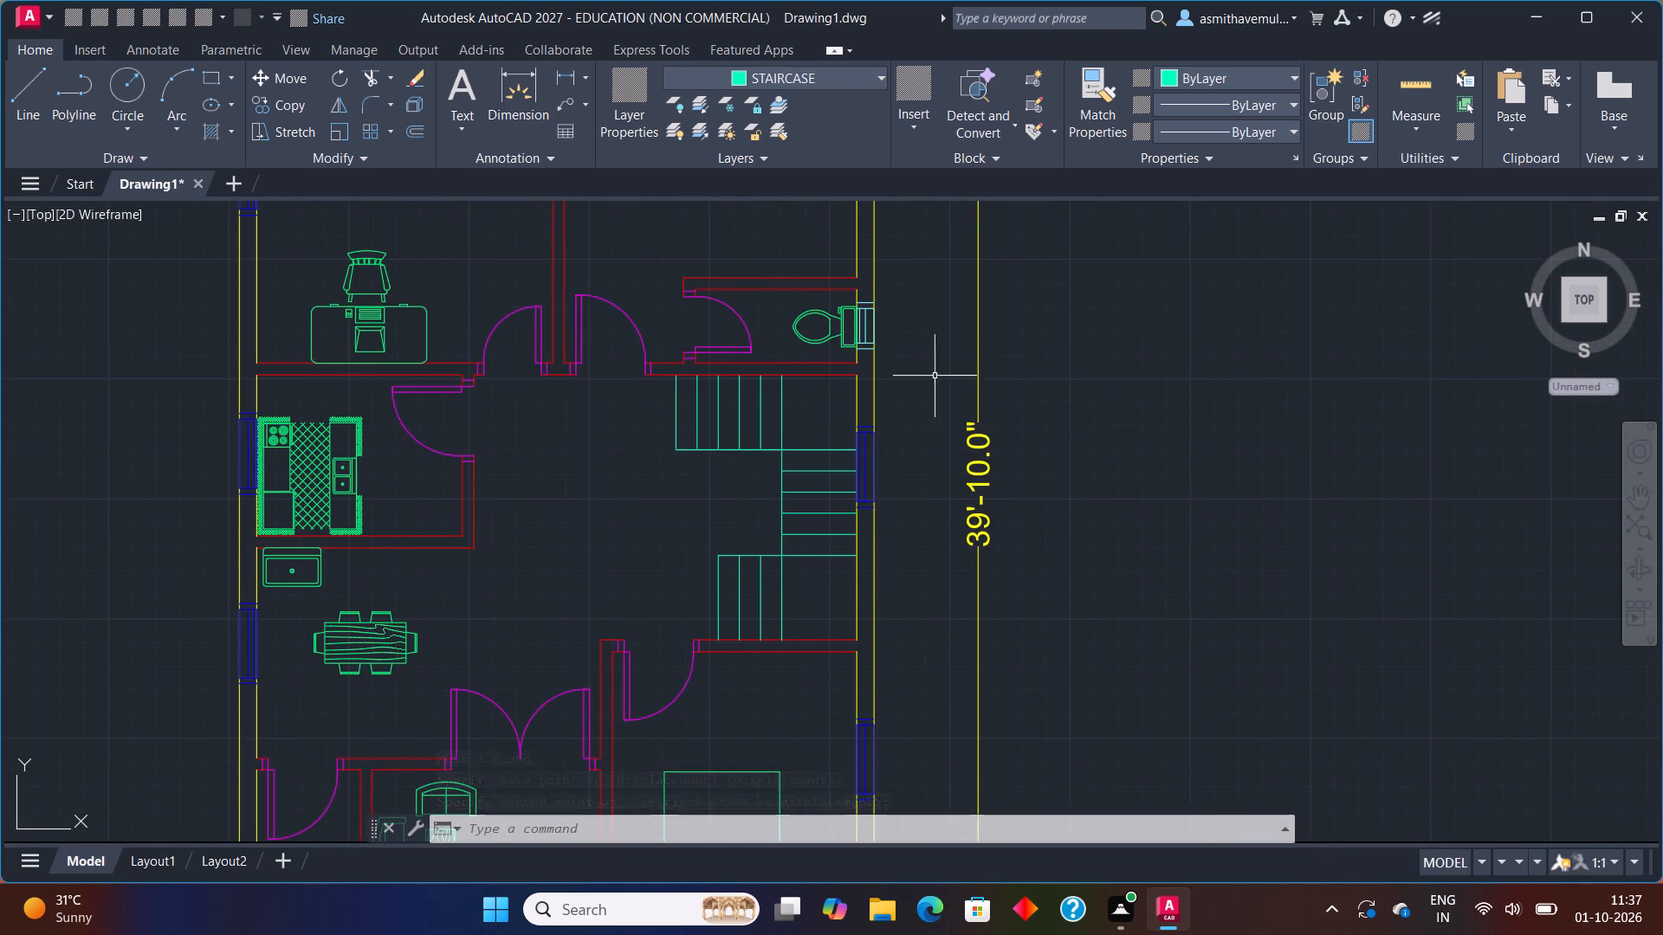
scroll(953, 370, "down", 3)
scroll(1020, 378, "up", 2)
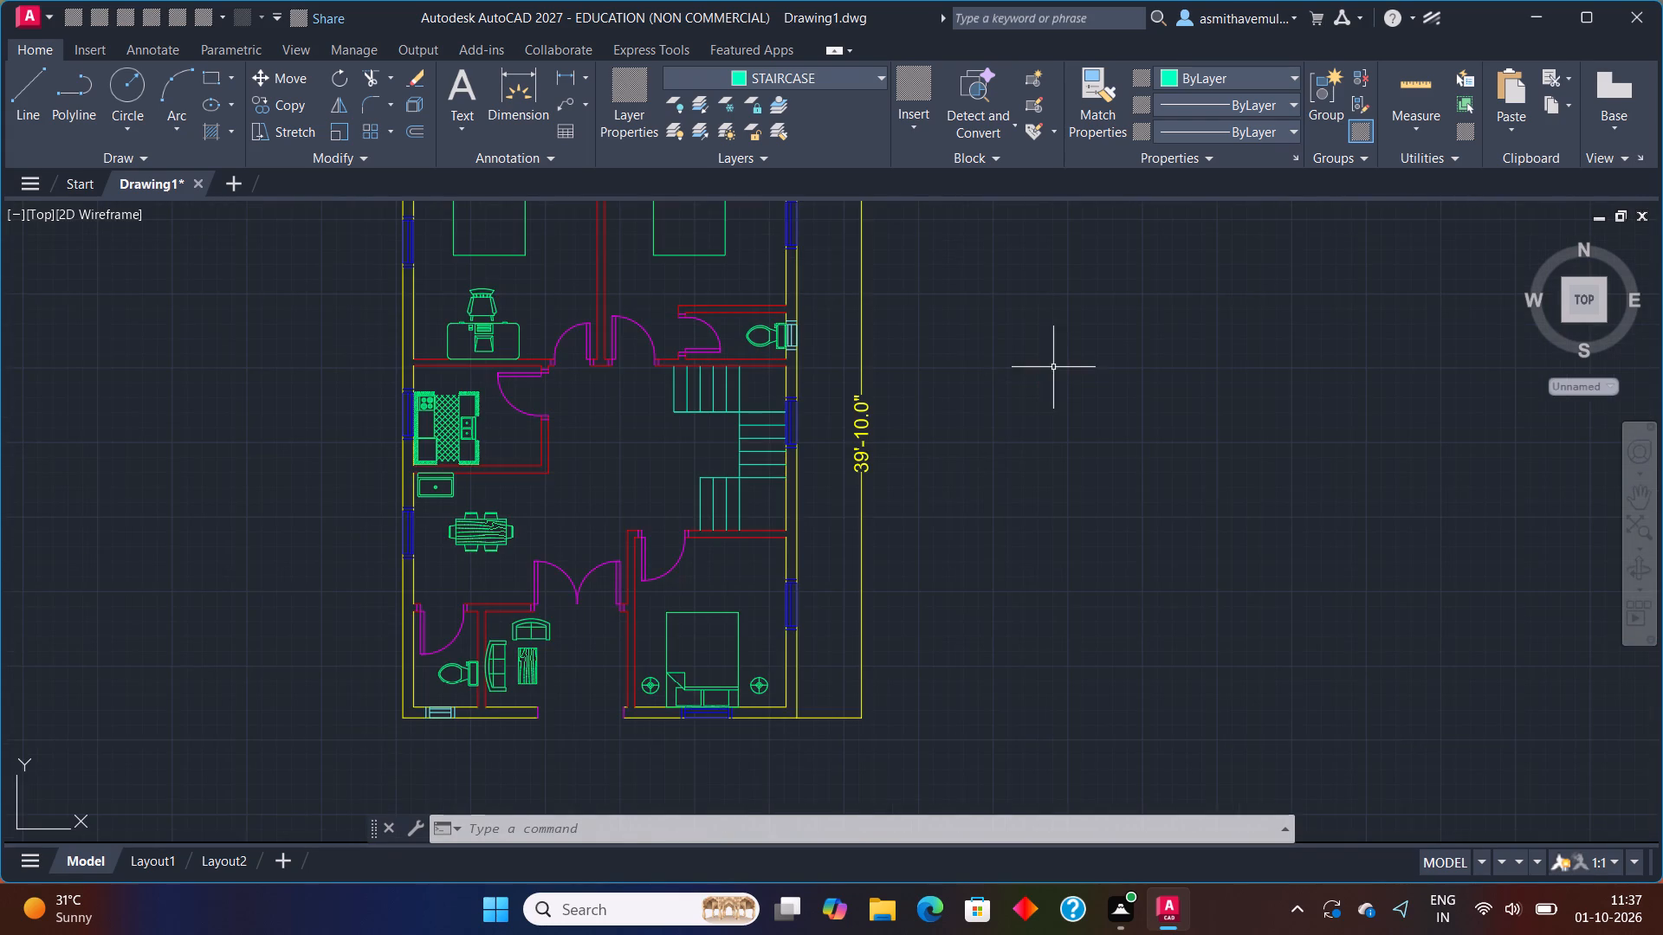
middle_click_drag(1058, 367, 891, 480)
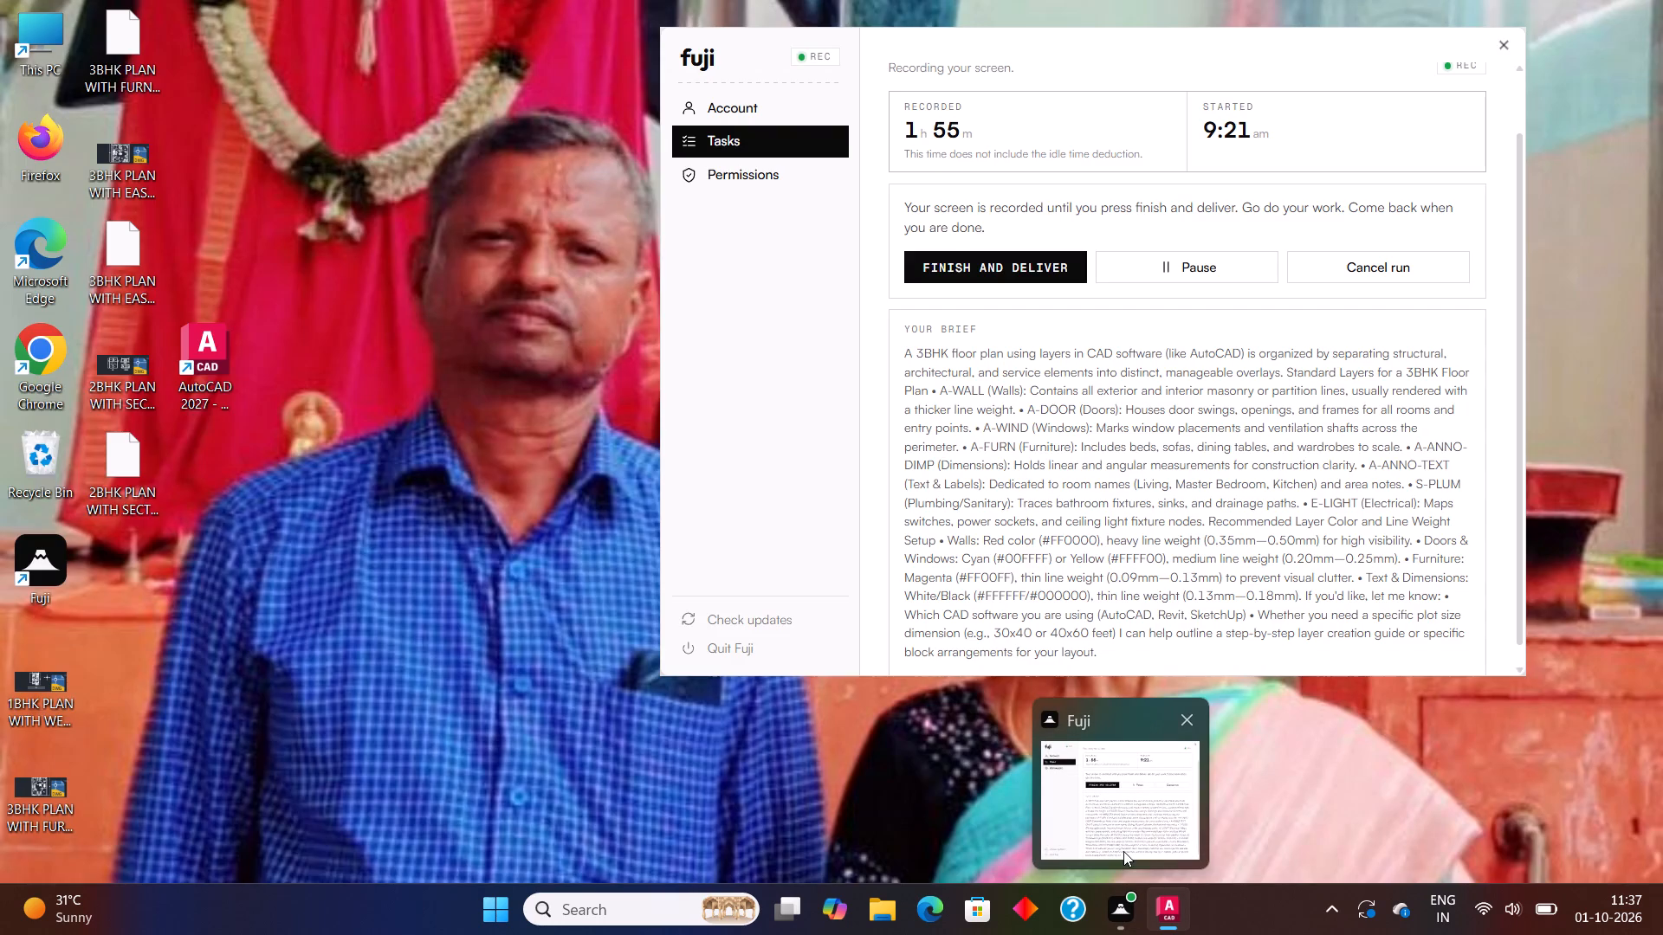
middle_click_drag(789, 605, 789, 603)
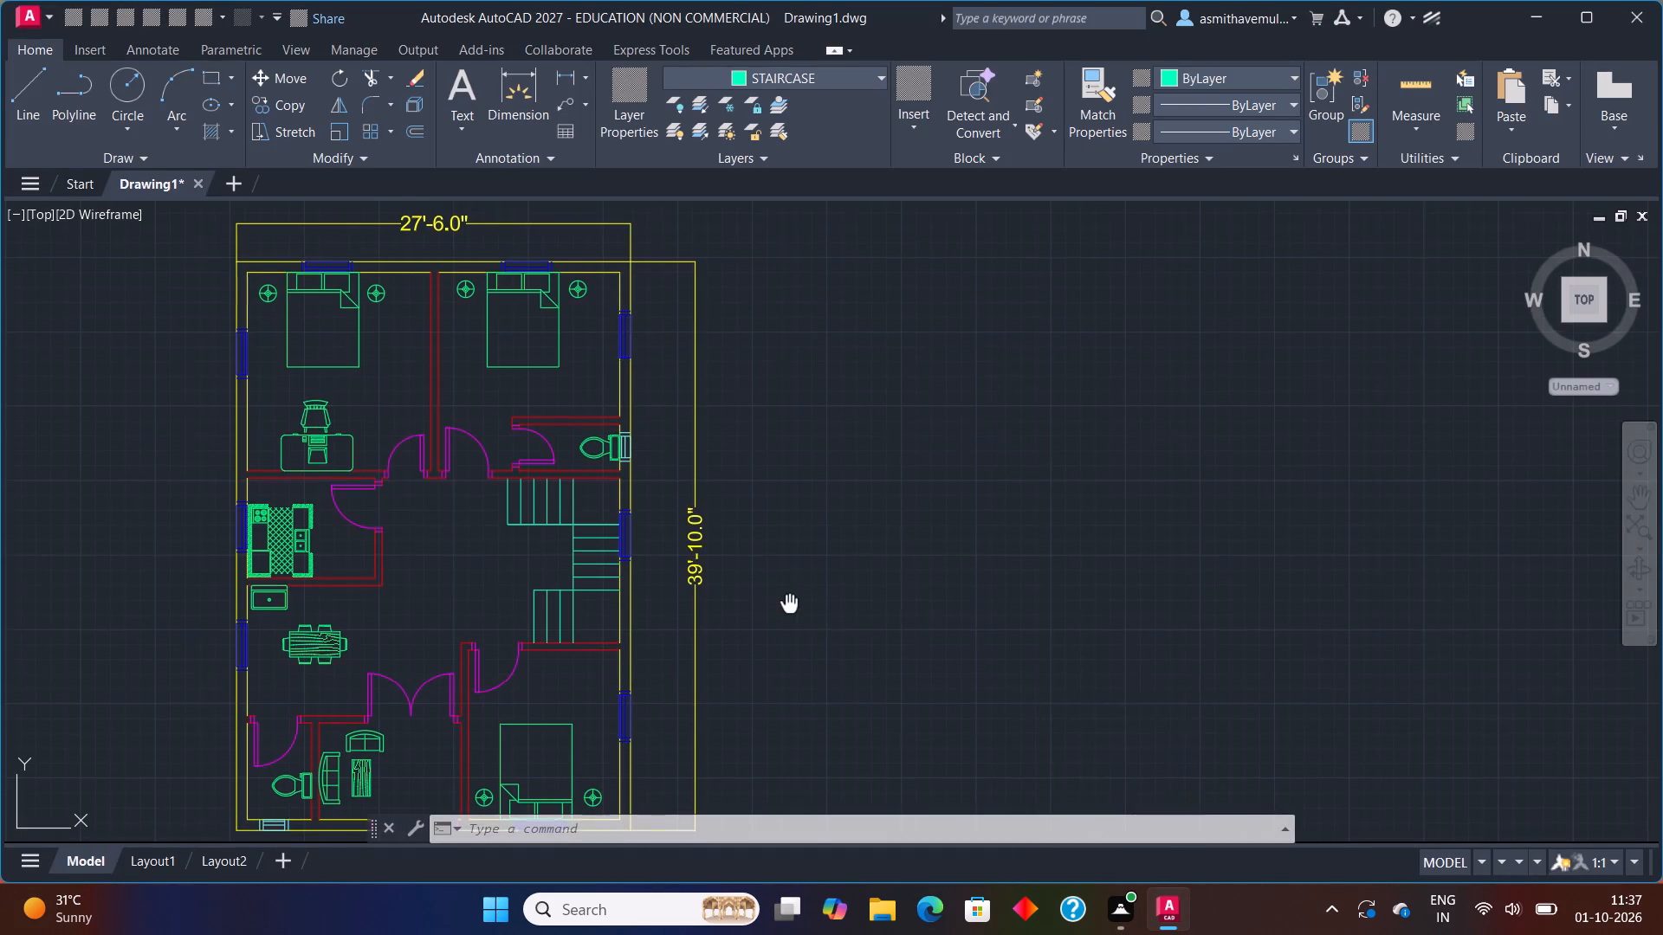
middle_click_drag(789, 603, 917, 482)
scroll(896, 491, "down", 2)
scroll(628, 490, "up", 2)
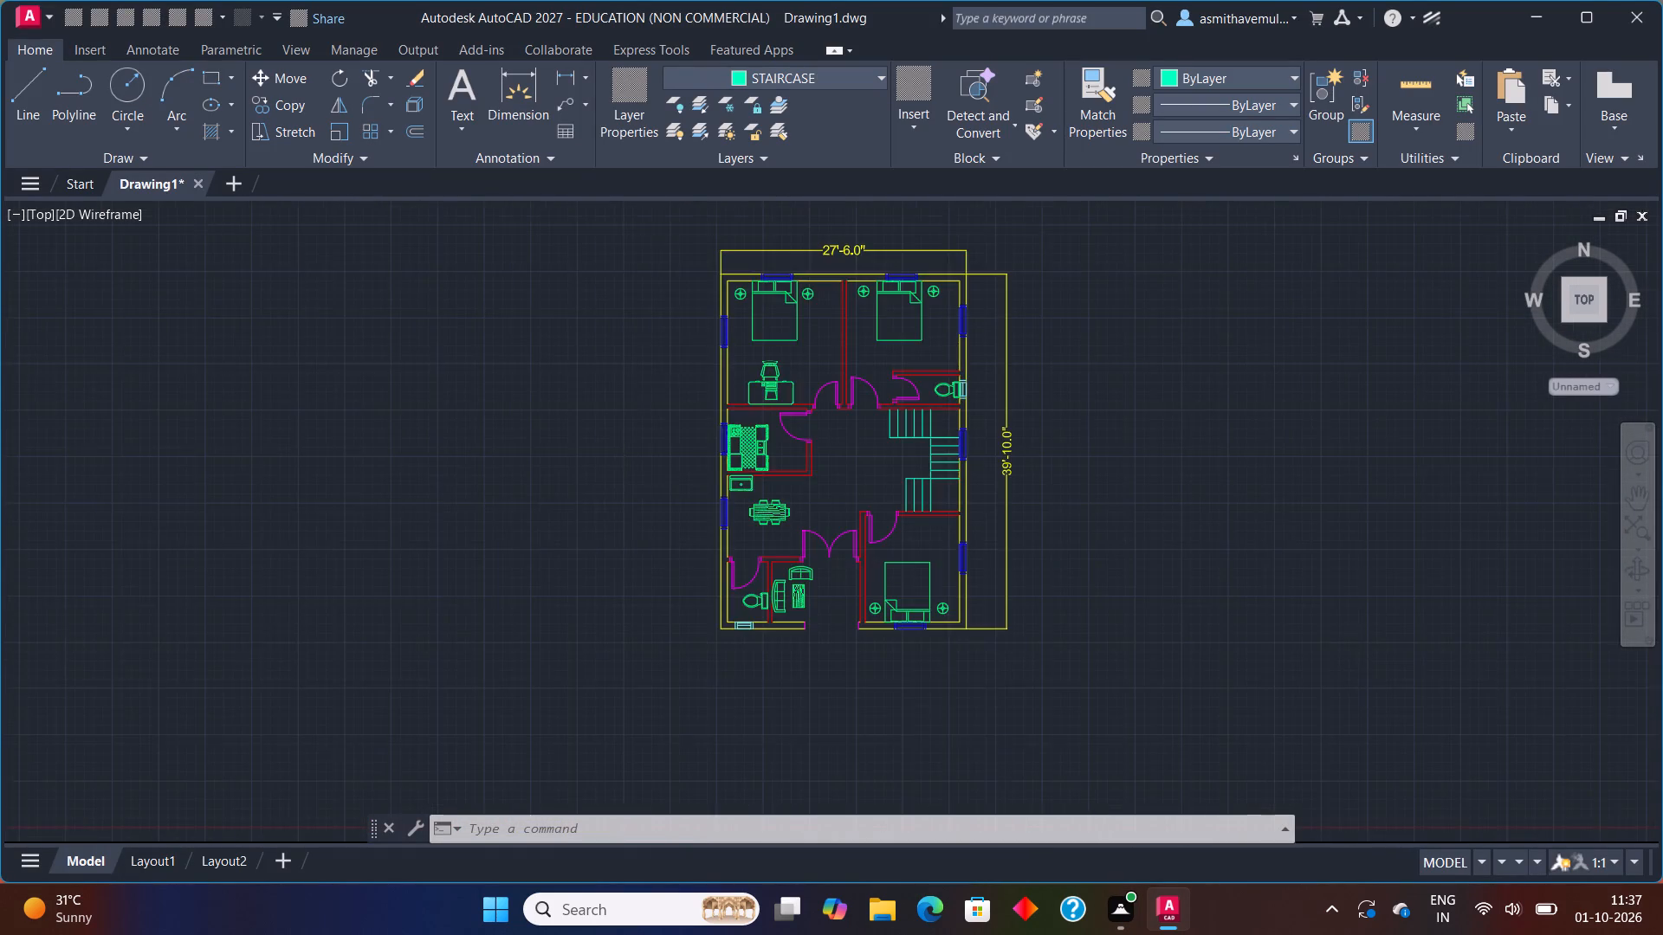
middle_click_drag(937, 483, 827, 571)
middle_click_drag(1173, 461, 1014, 448)
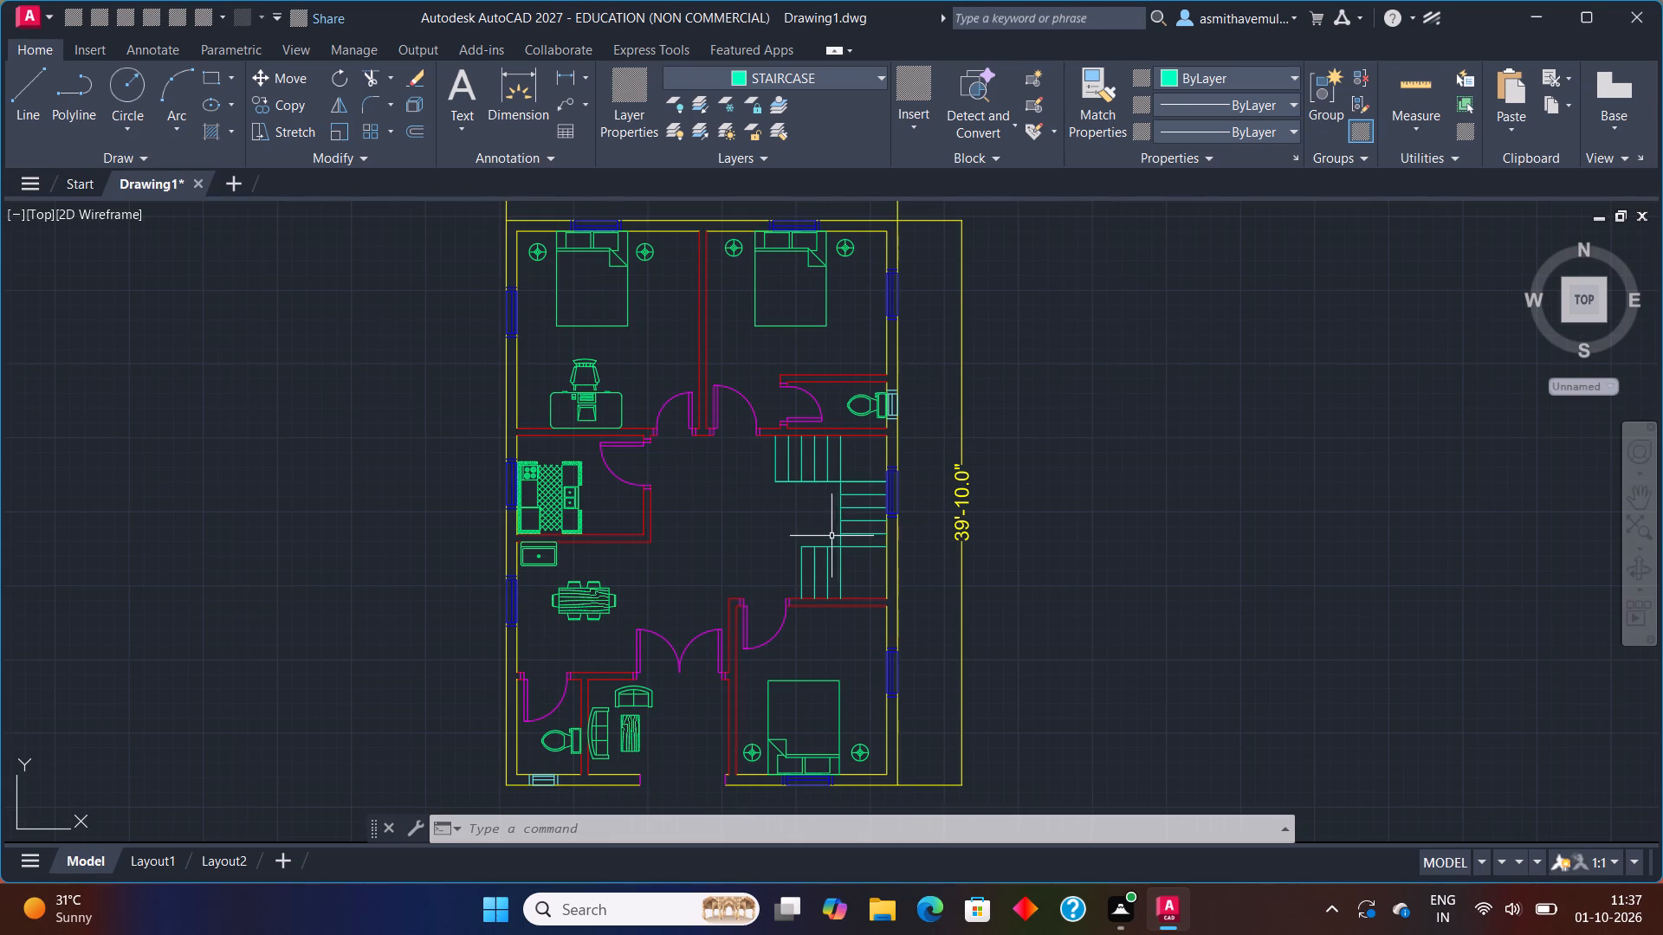
Make layer 0 the current layer in the Layer Properties Manager.
scroll(780, 462, "up", 1)
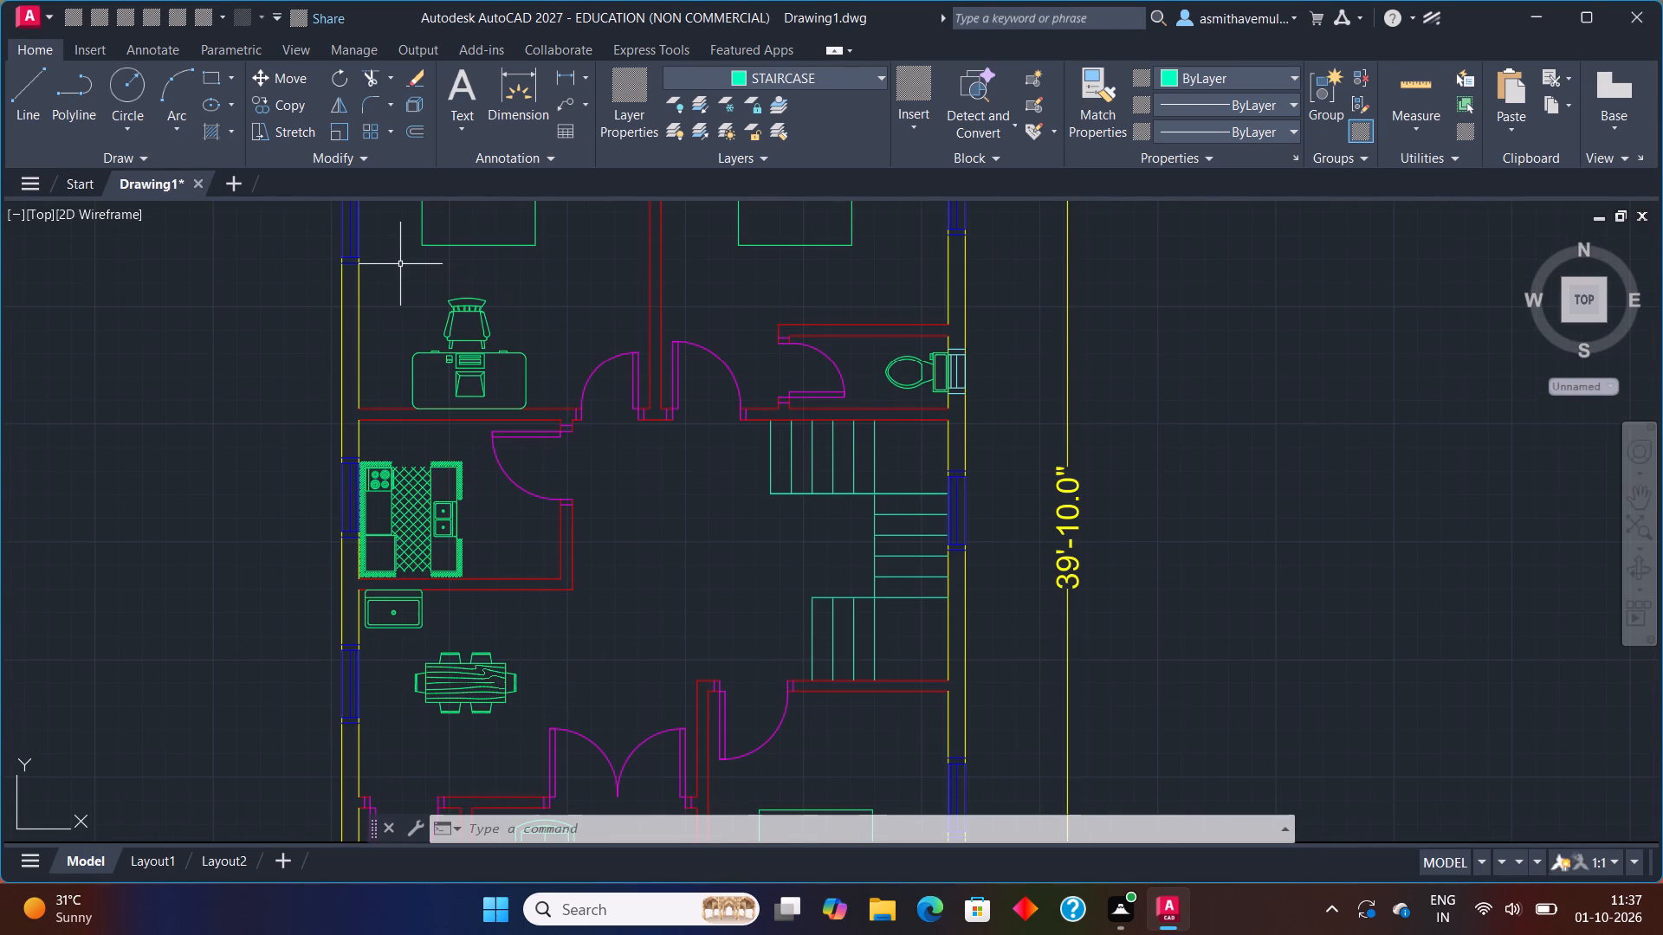
type("LA")
key("Return")
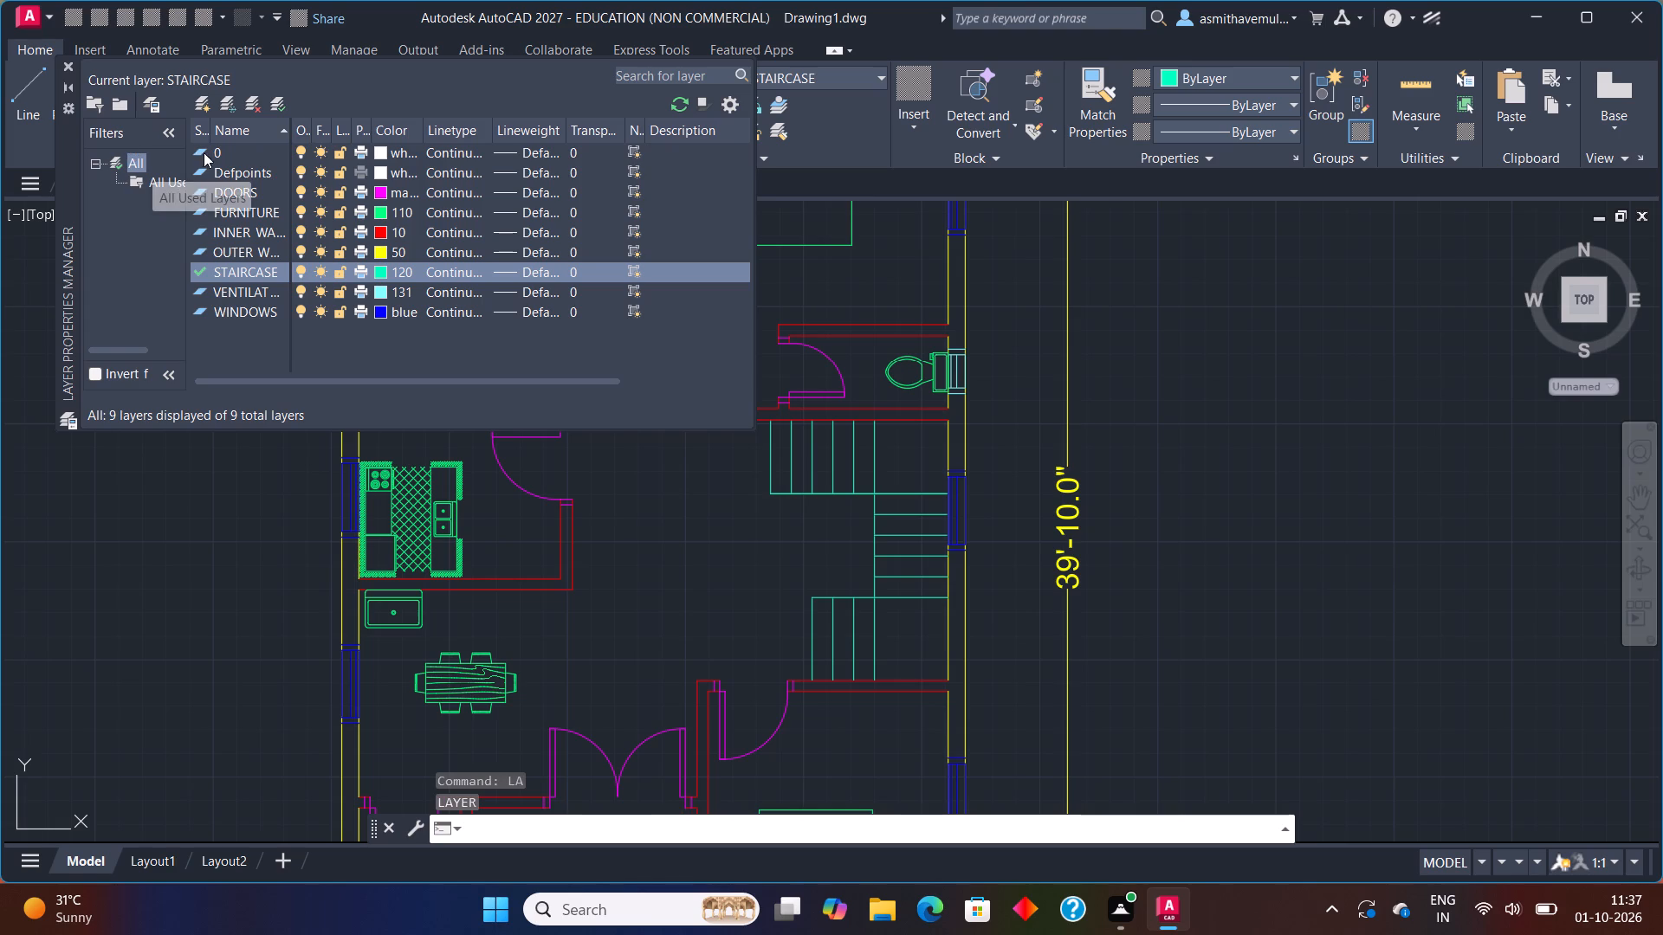
left_click(205, 150)
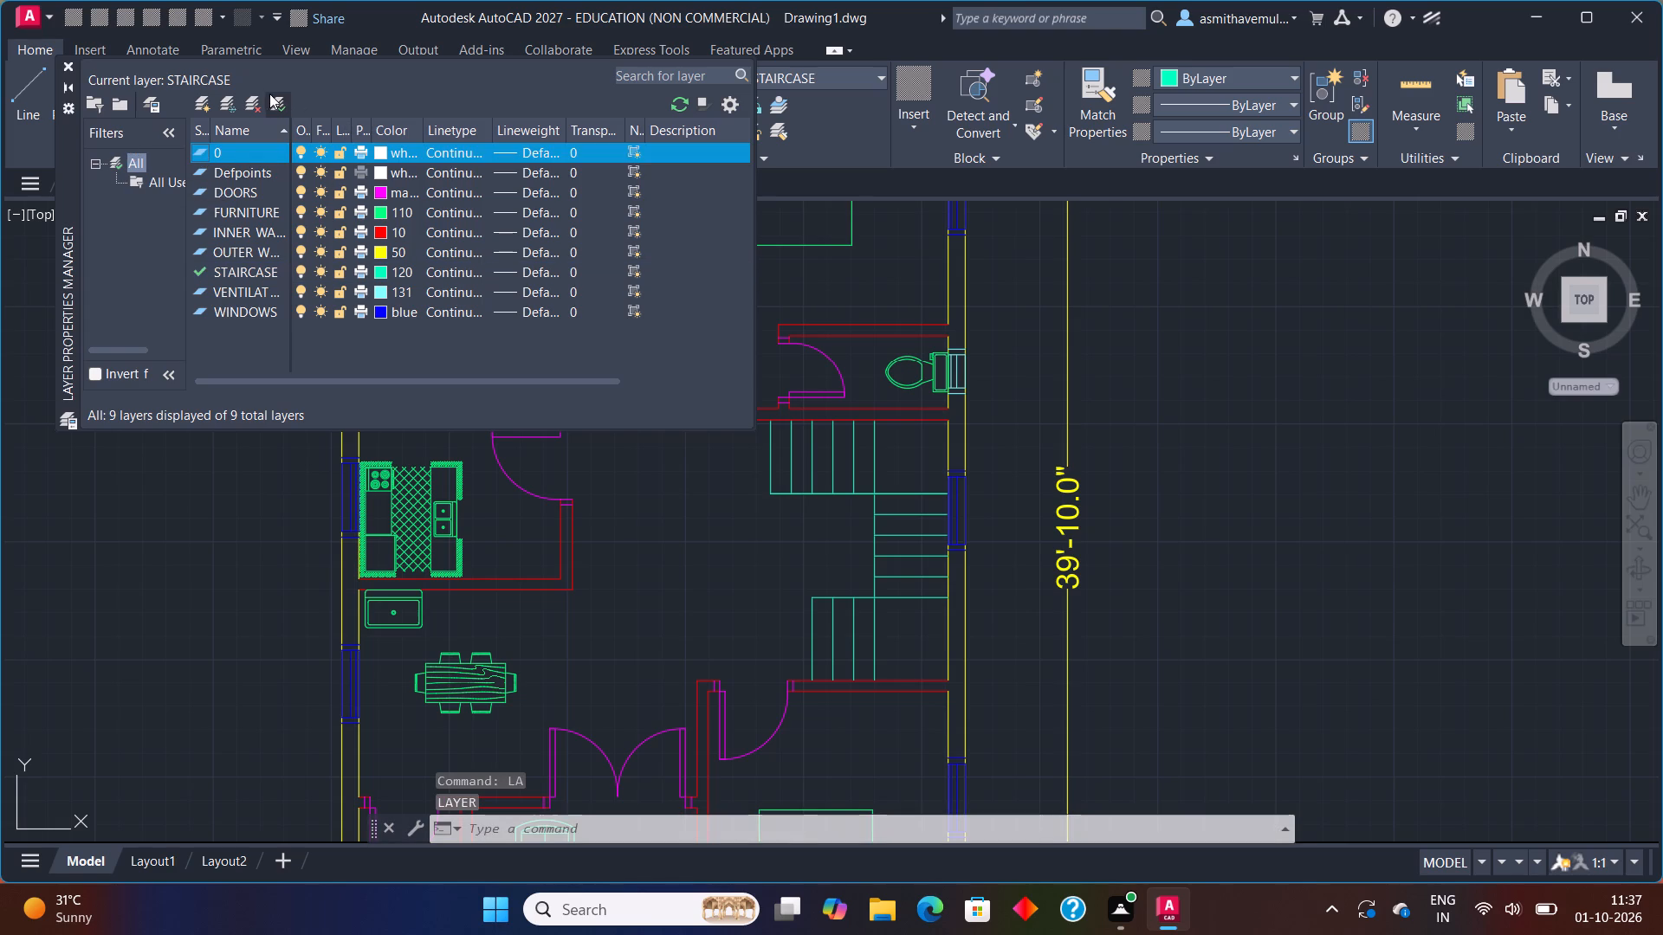
left_click(281, 100)
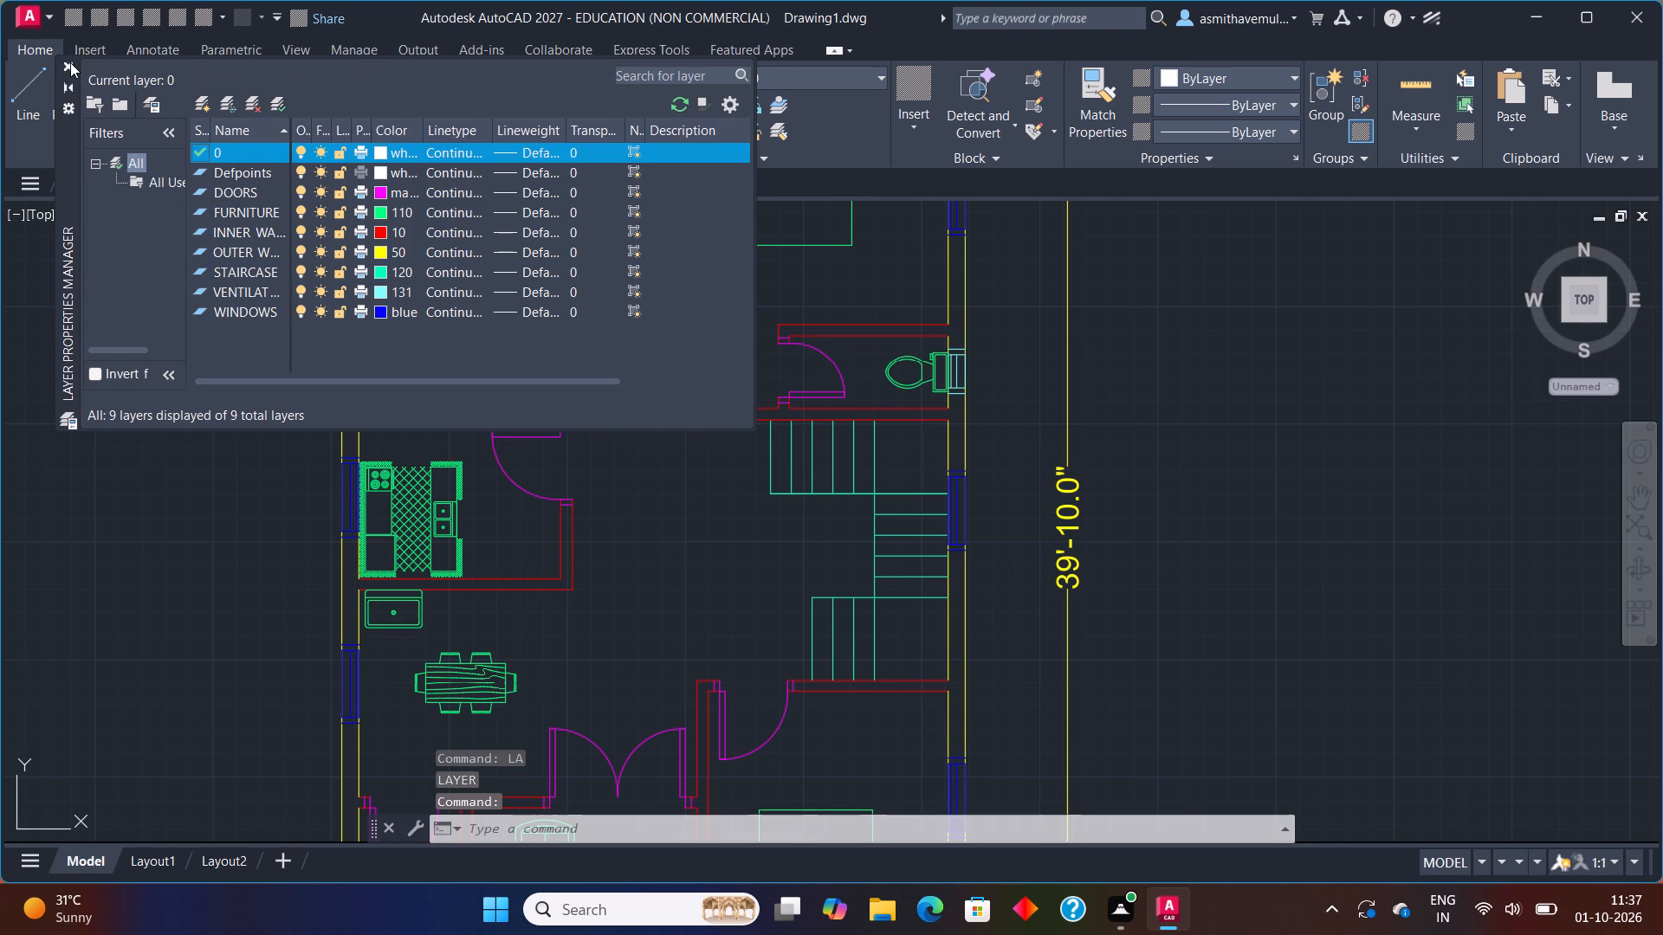
Draw an orthogonal walking-line polyline along the staircase, from the upper flight's west riser, around both landings, to the lower flight's second riser.
left_click(70, 62)
key("p")
key("l")
key("Return")
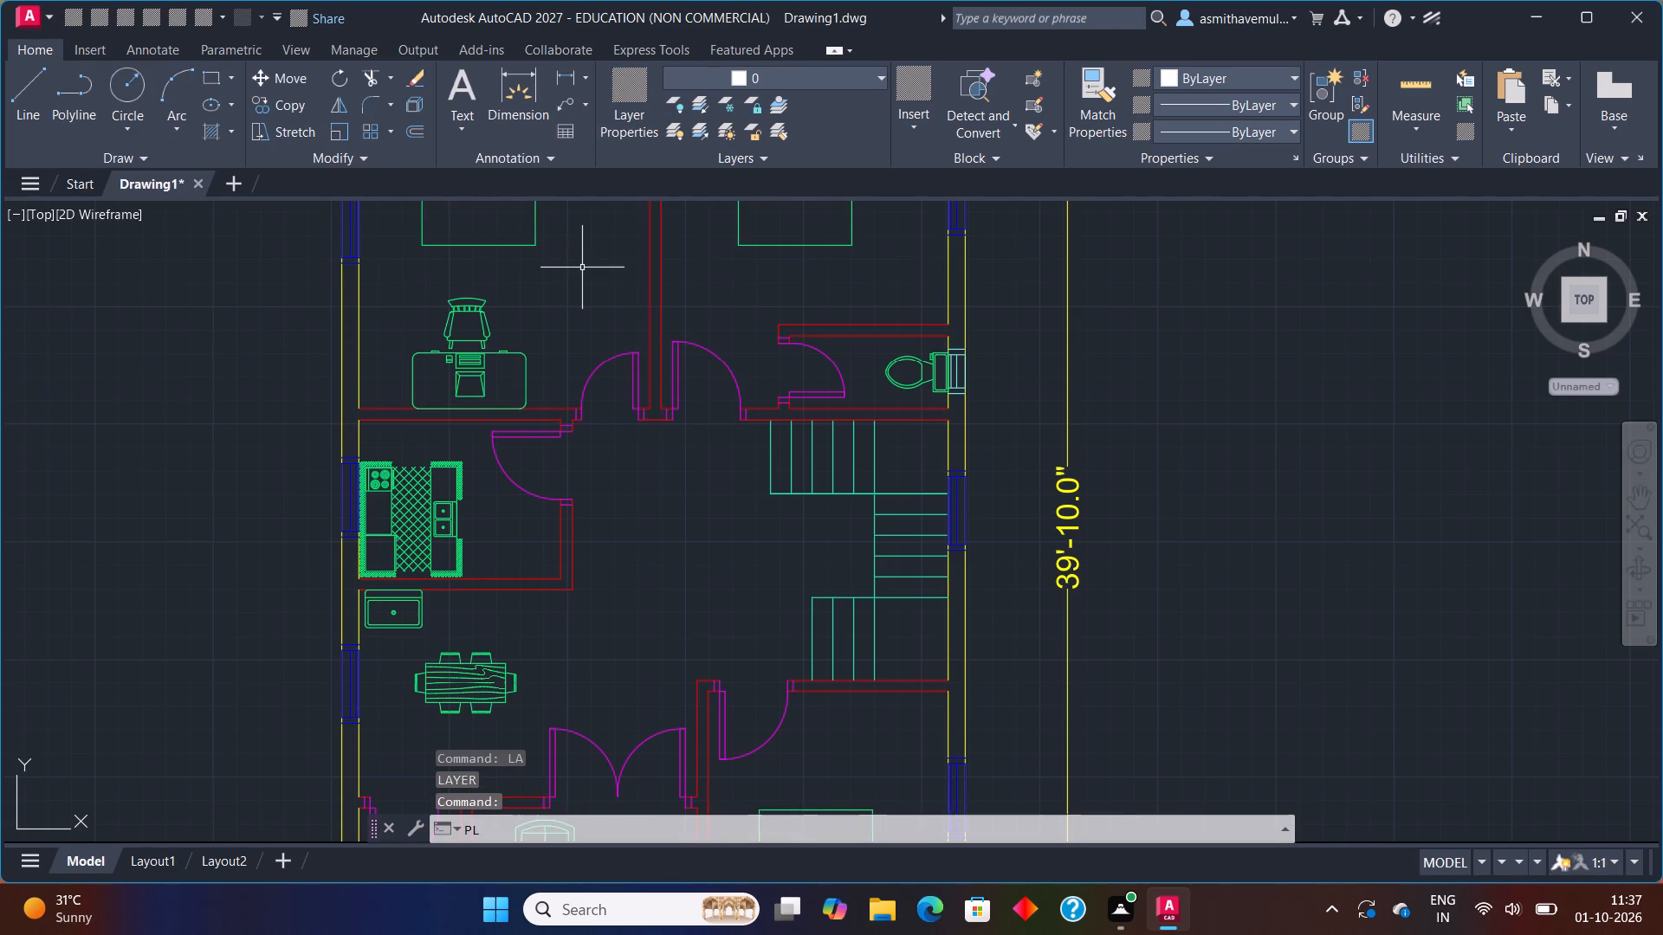
left_click(775, 457)
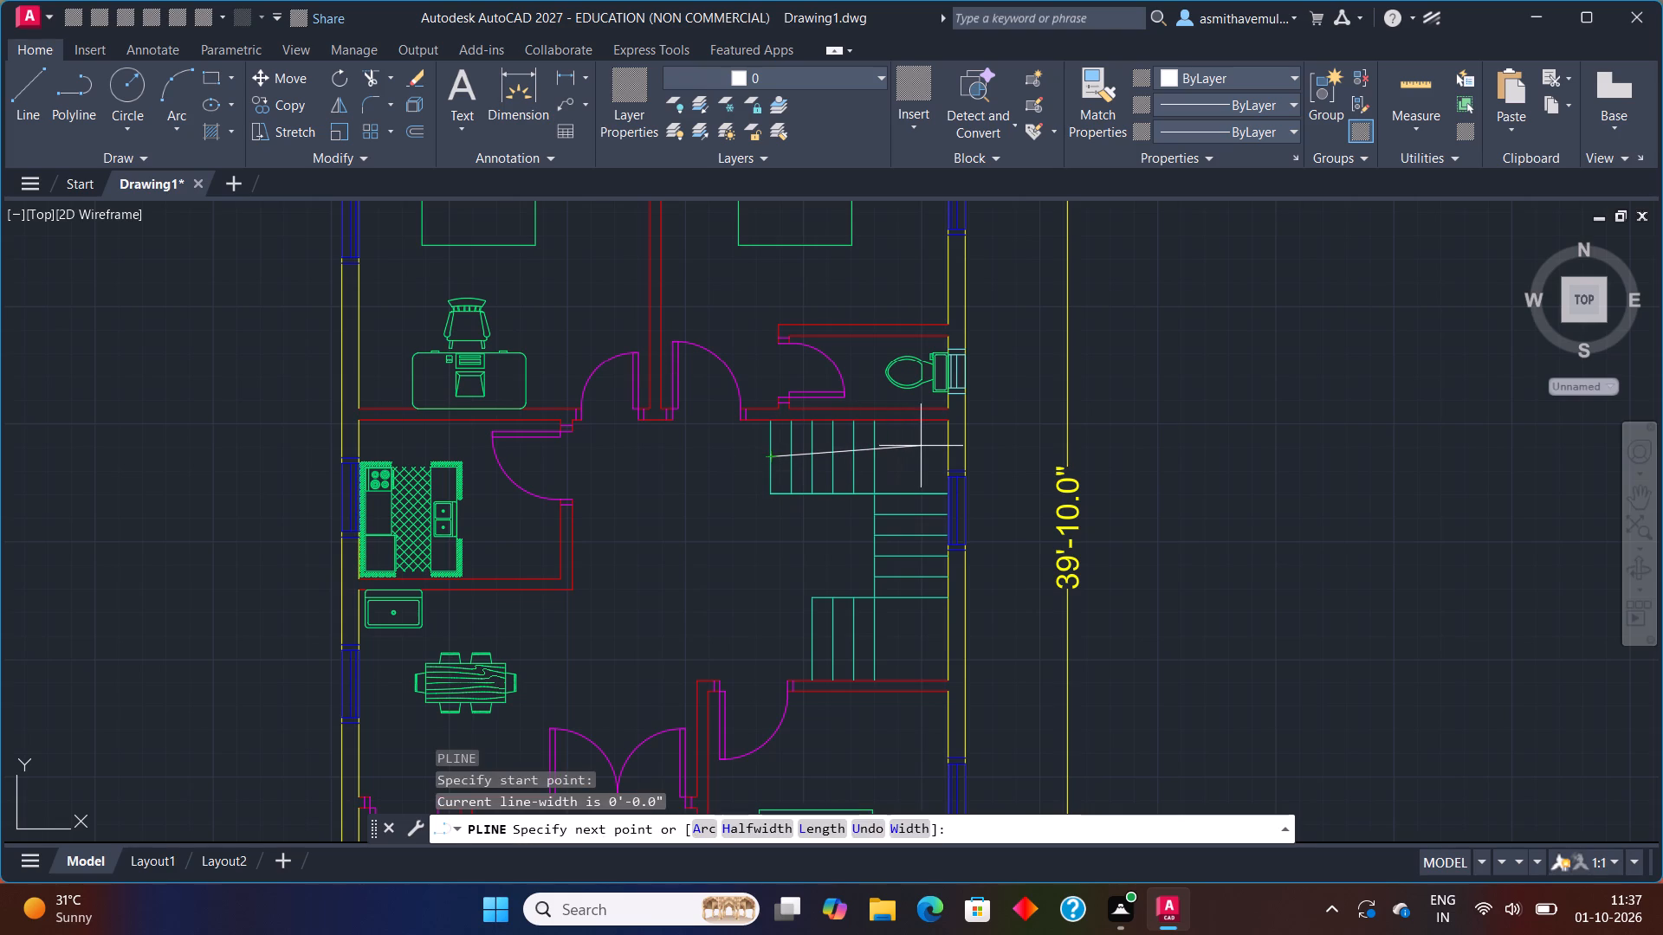
key("F8")
left_click(922, 446)
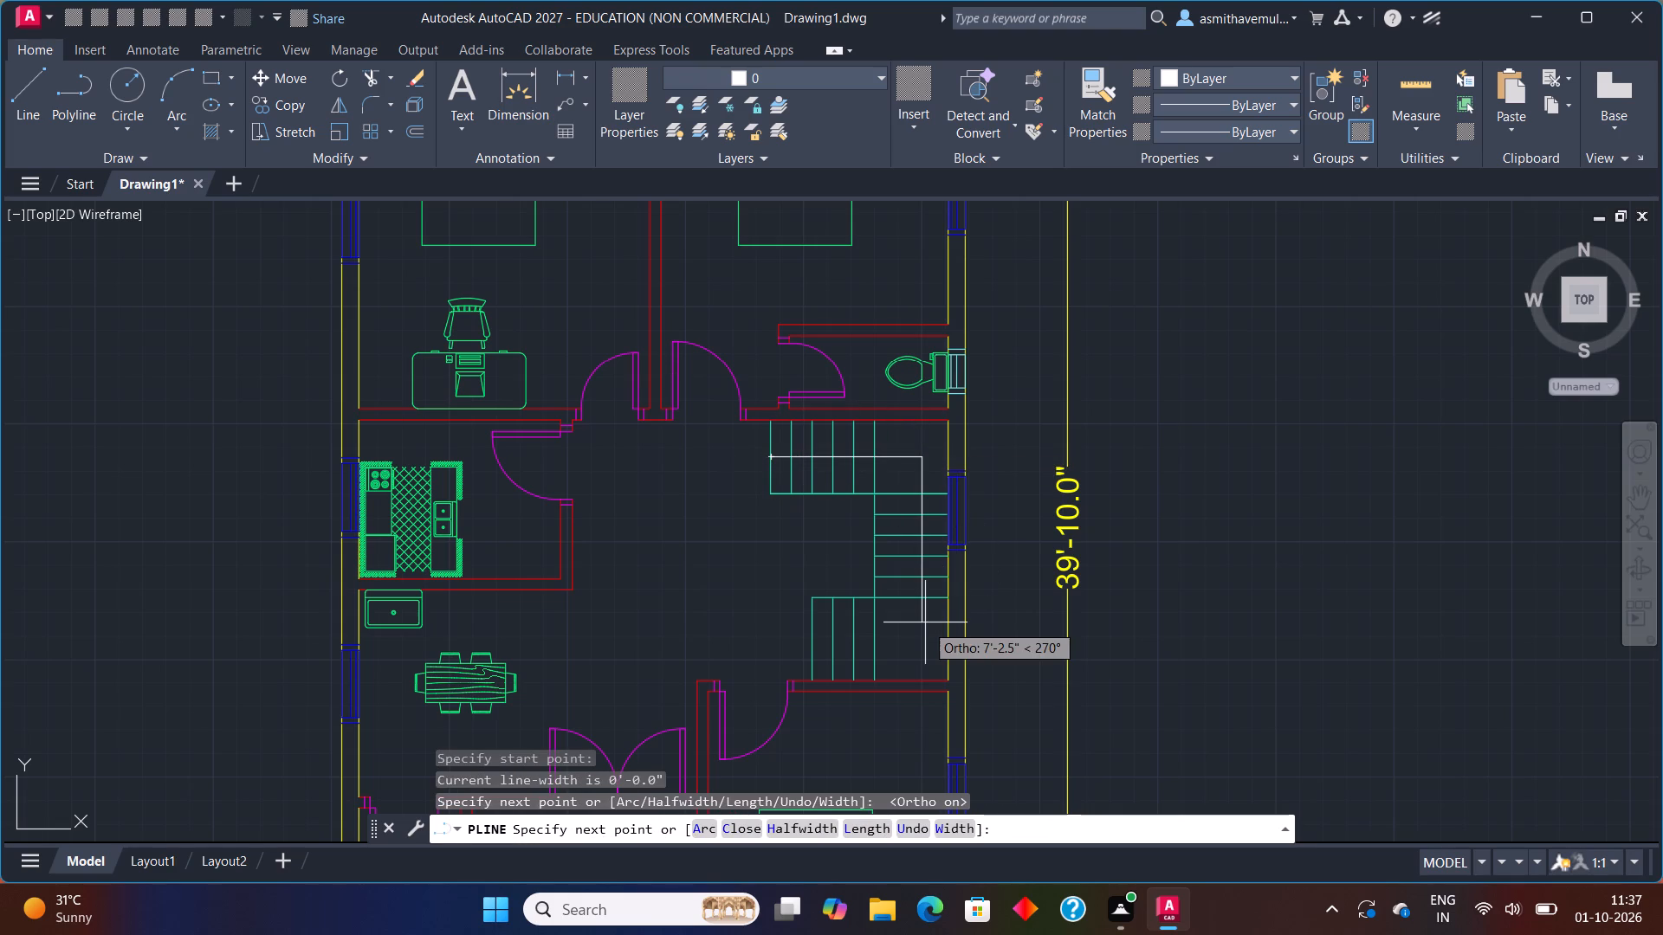
left_click(924, 642)
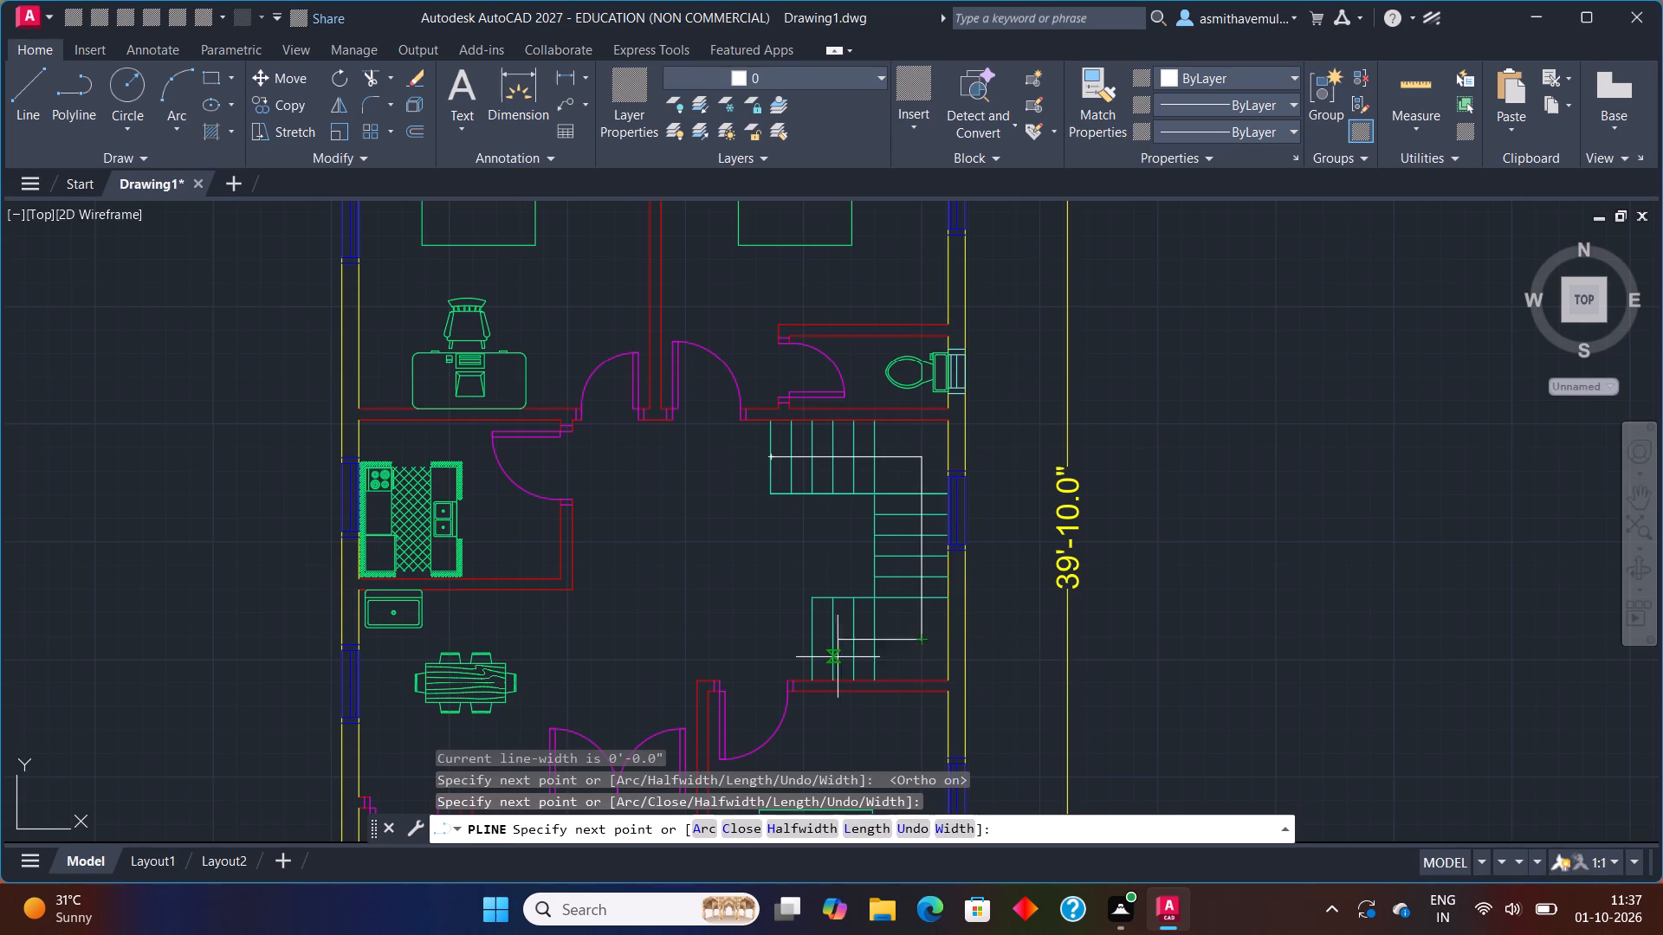
left_click(838, 644)
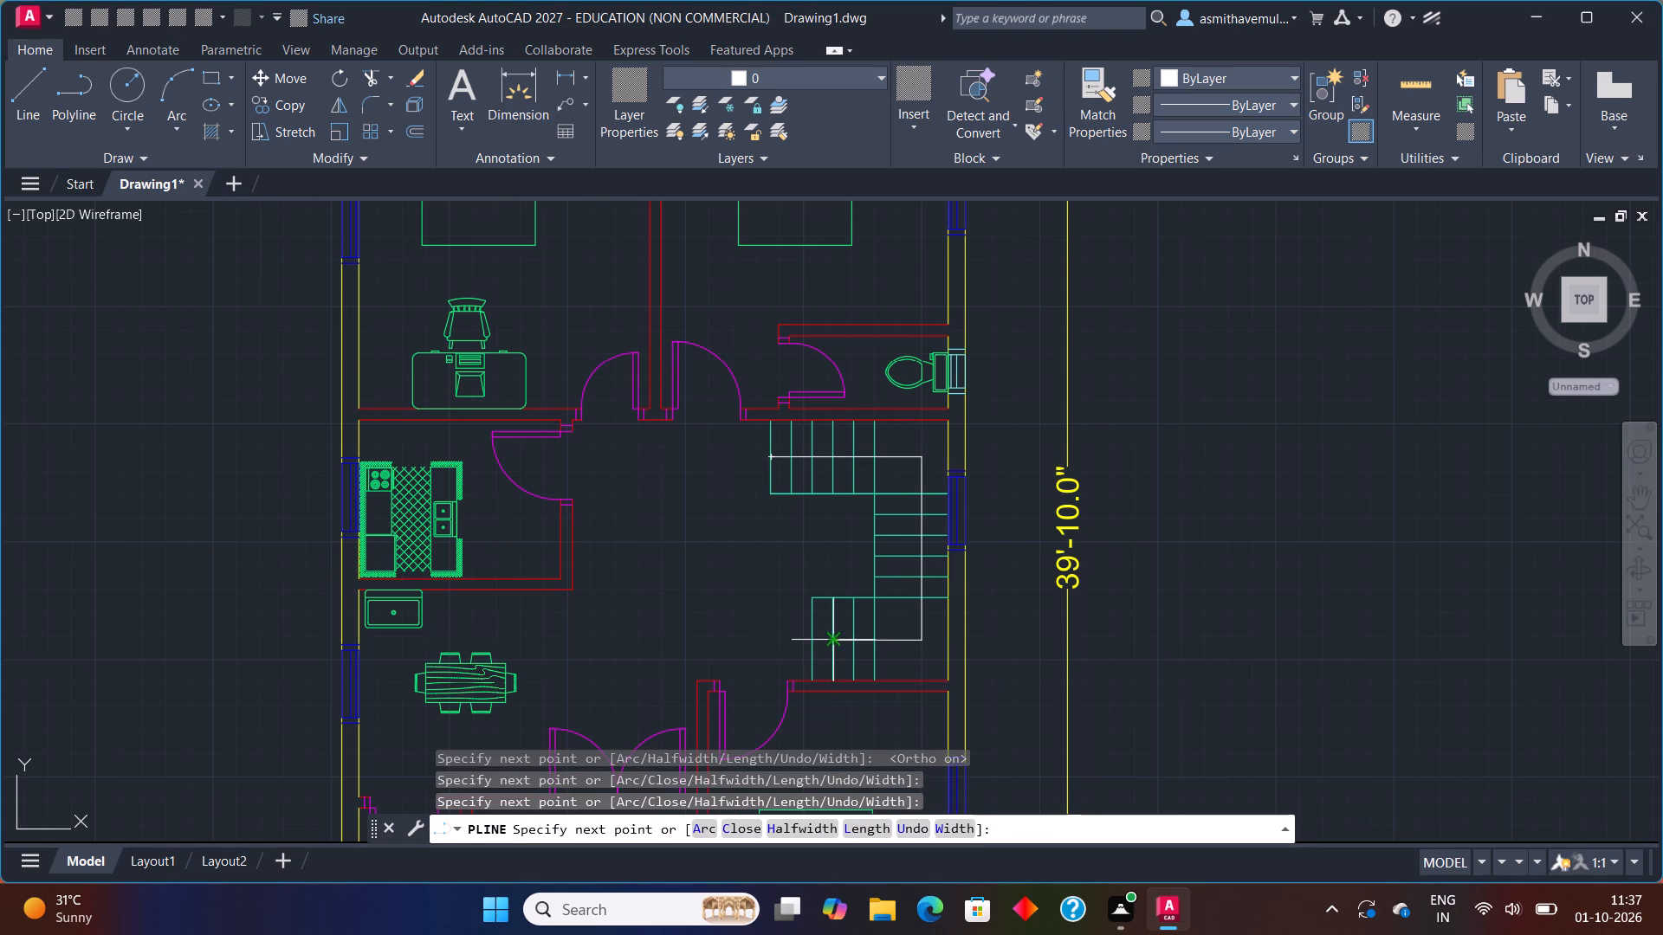
key("Escape")
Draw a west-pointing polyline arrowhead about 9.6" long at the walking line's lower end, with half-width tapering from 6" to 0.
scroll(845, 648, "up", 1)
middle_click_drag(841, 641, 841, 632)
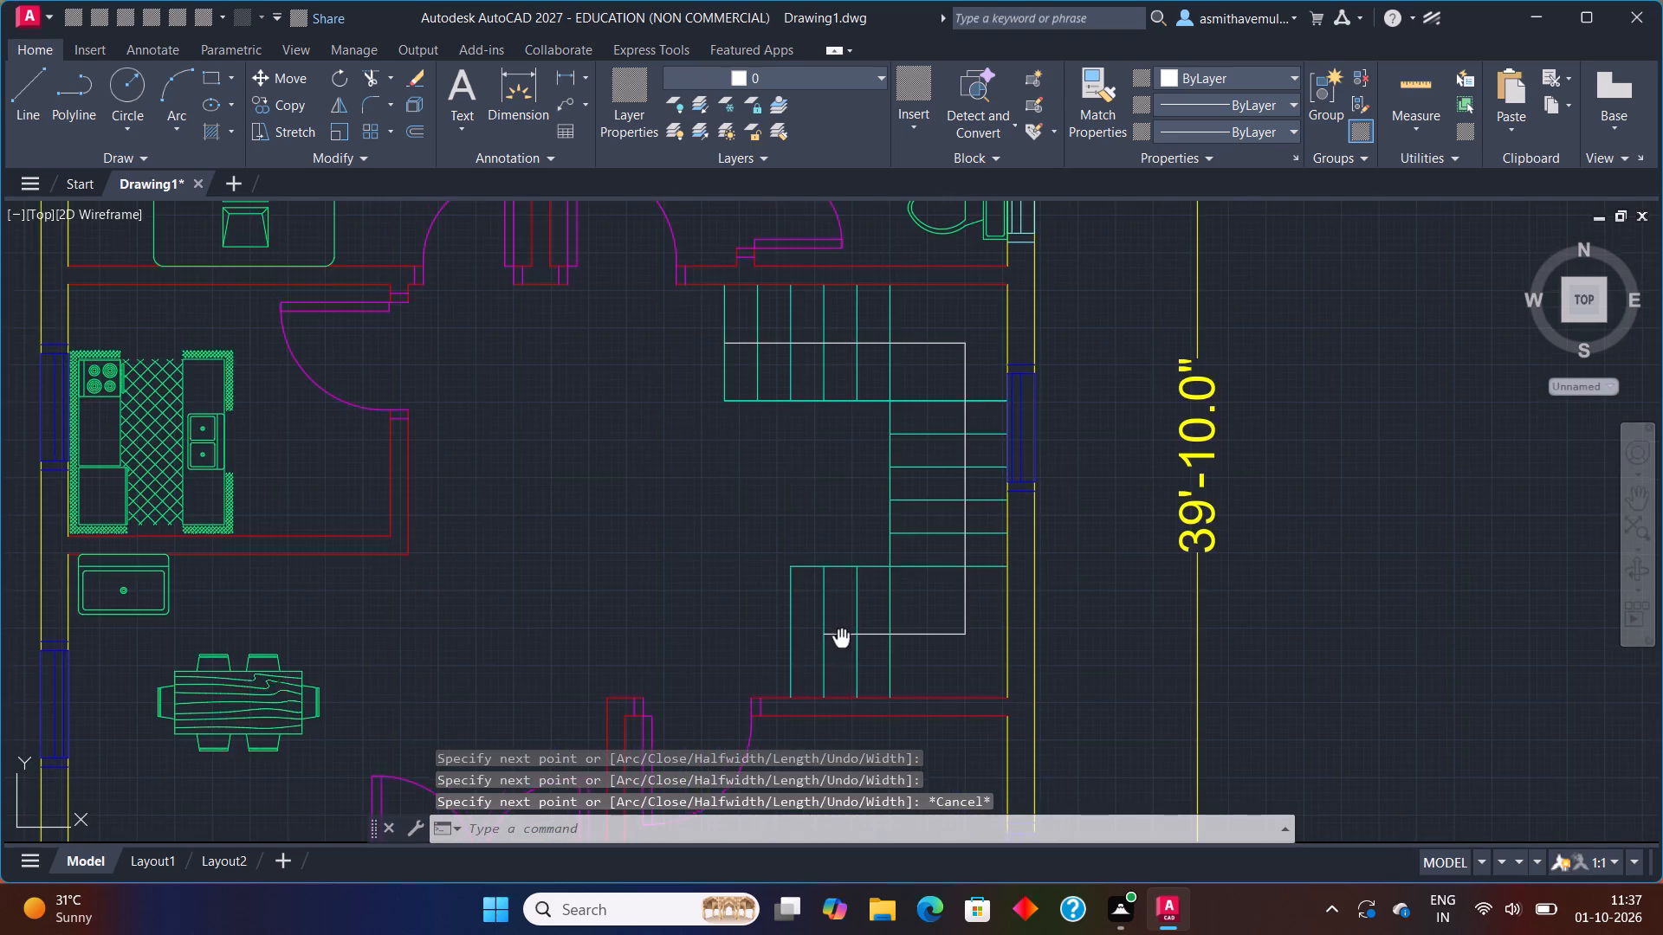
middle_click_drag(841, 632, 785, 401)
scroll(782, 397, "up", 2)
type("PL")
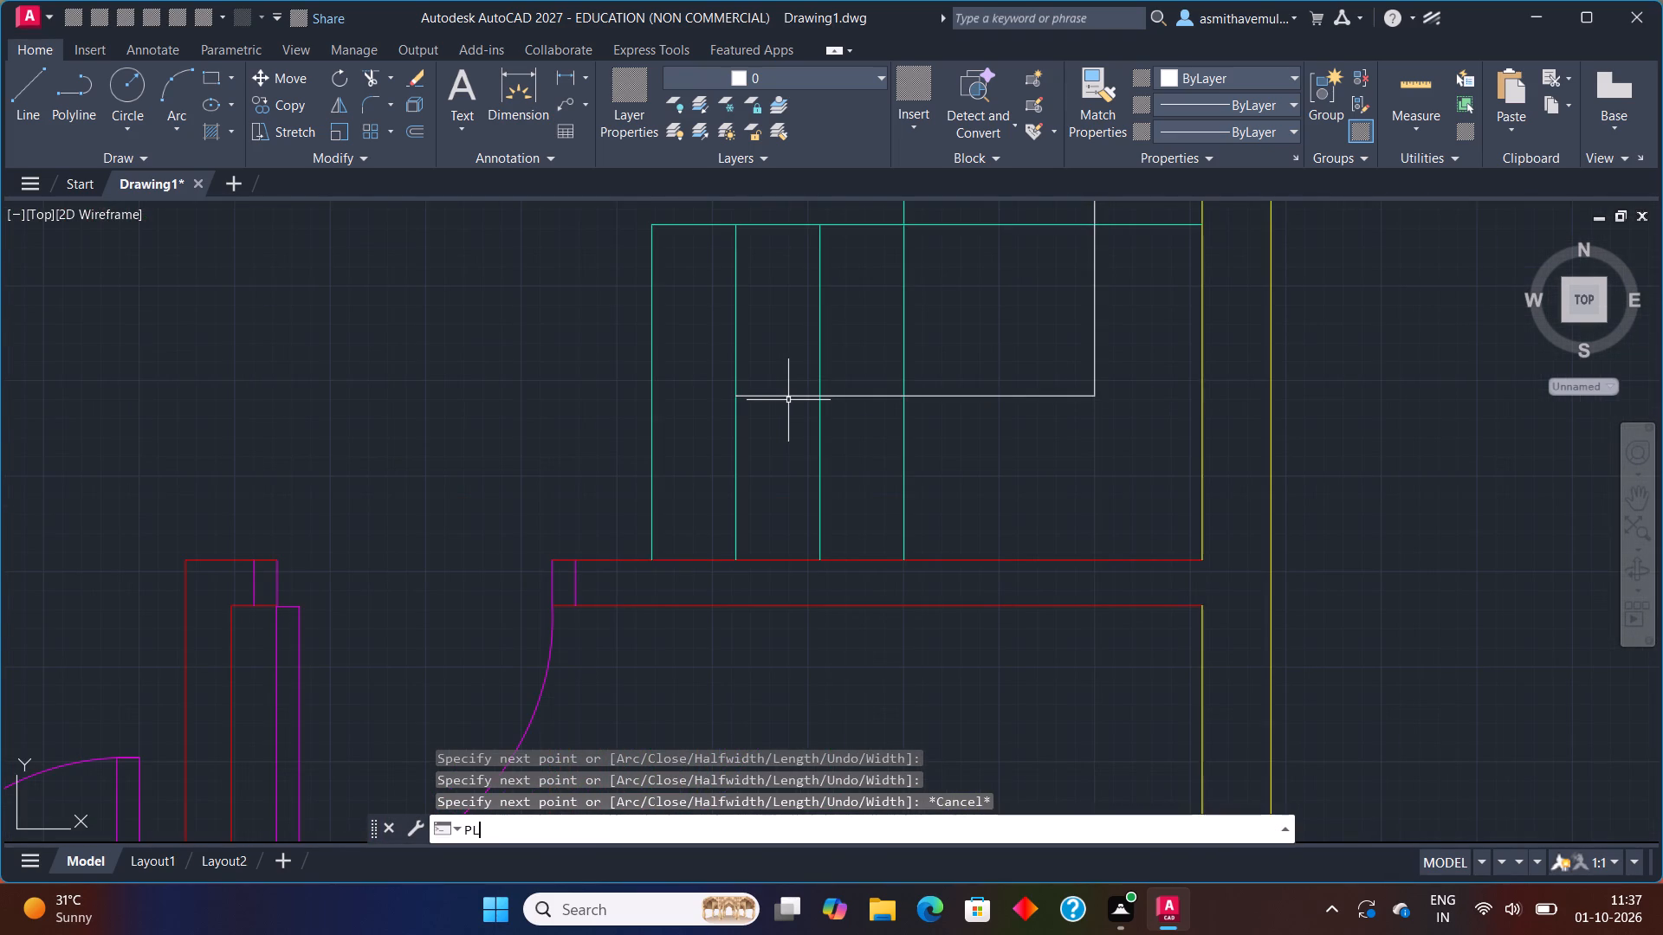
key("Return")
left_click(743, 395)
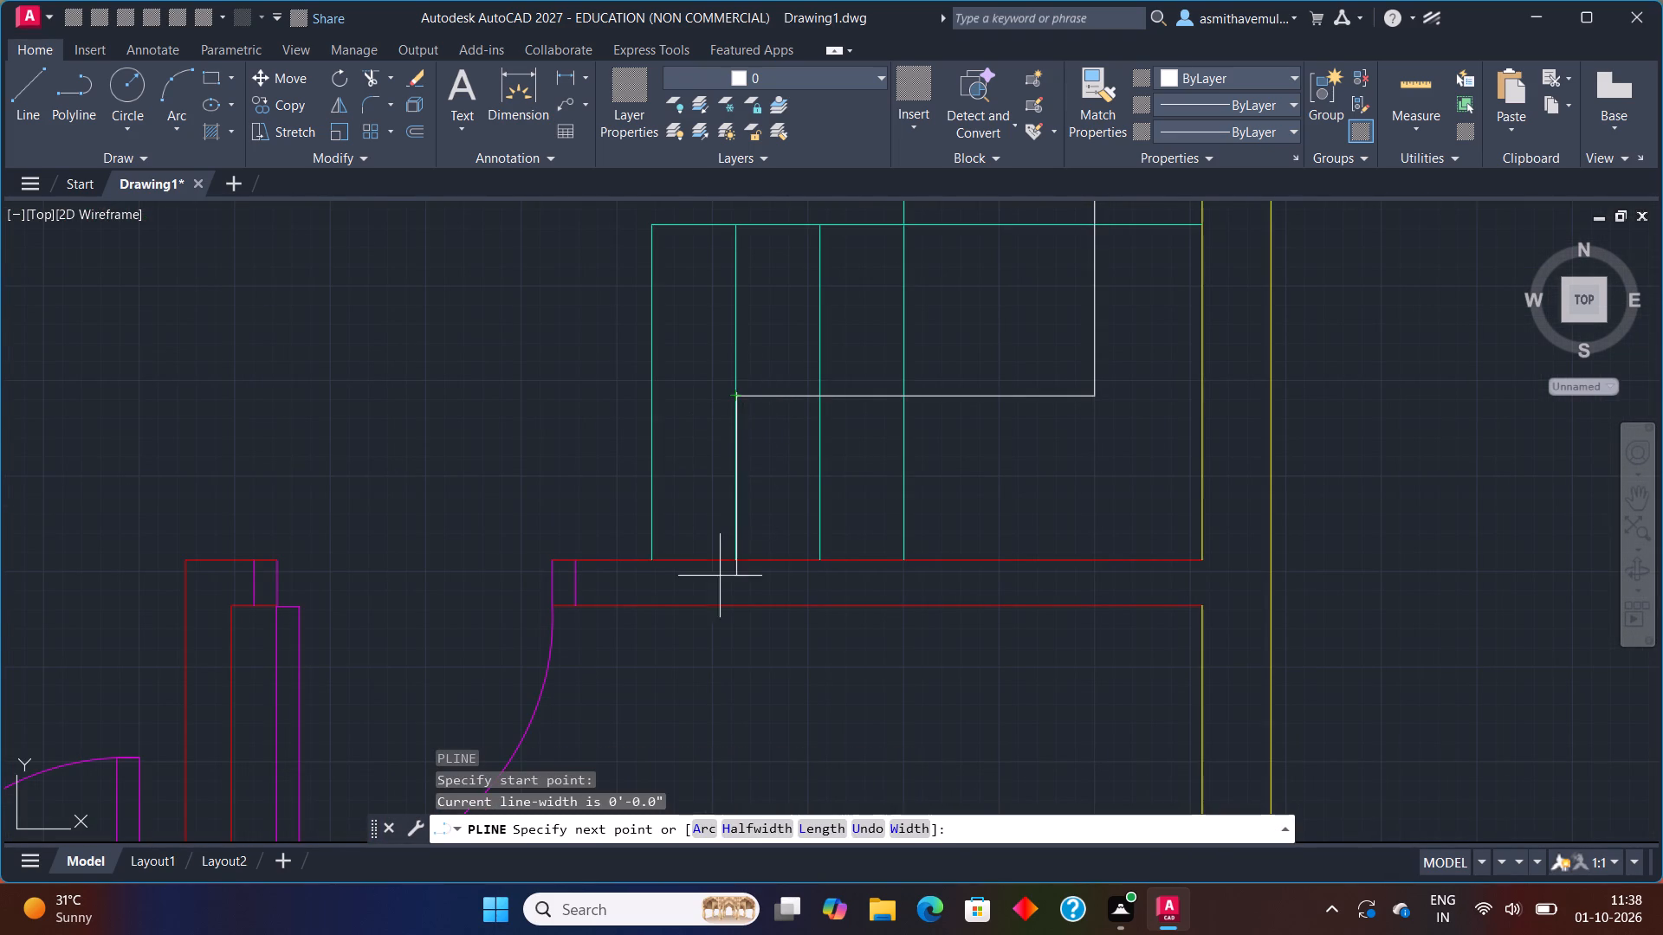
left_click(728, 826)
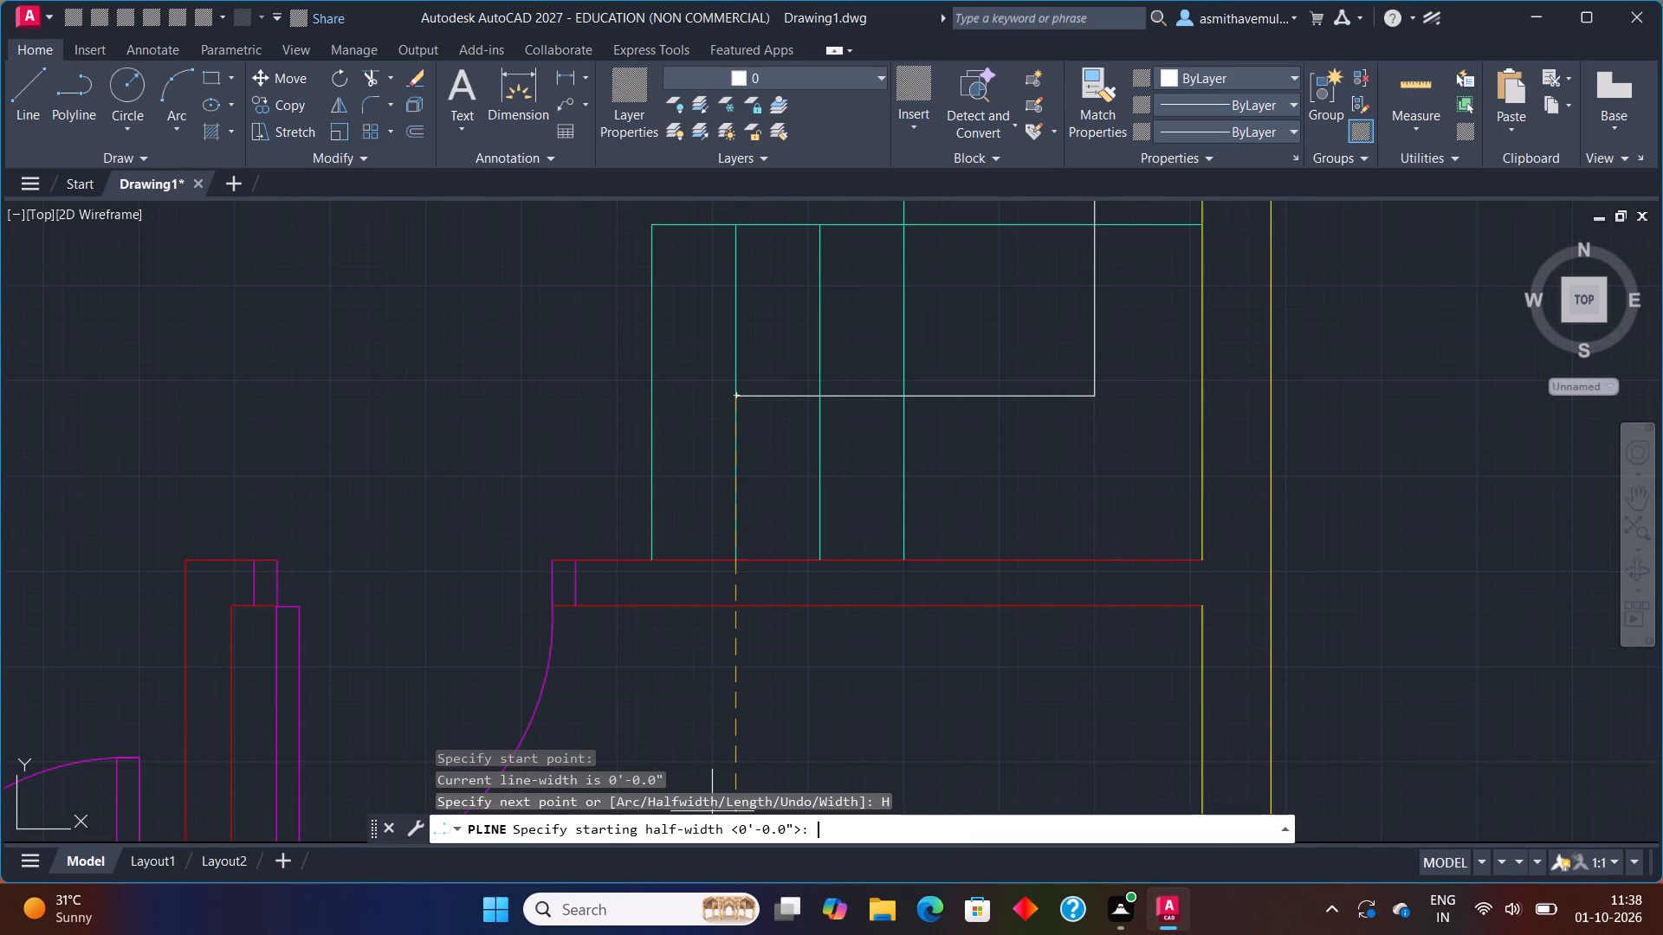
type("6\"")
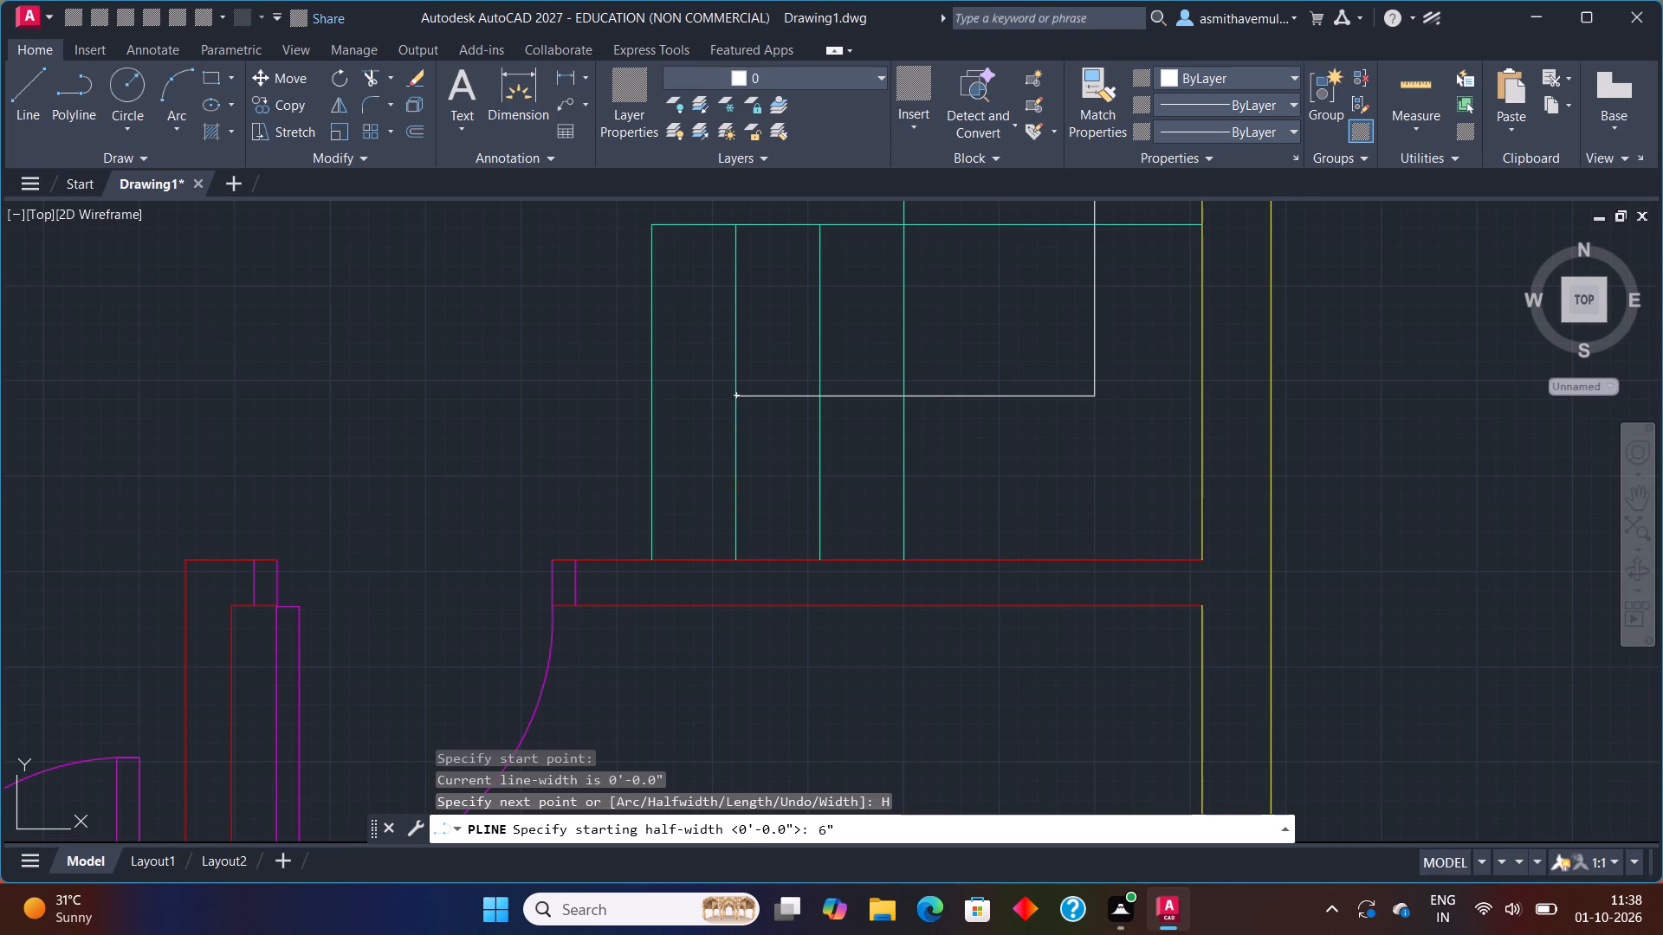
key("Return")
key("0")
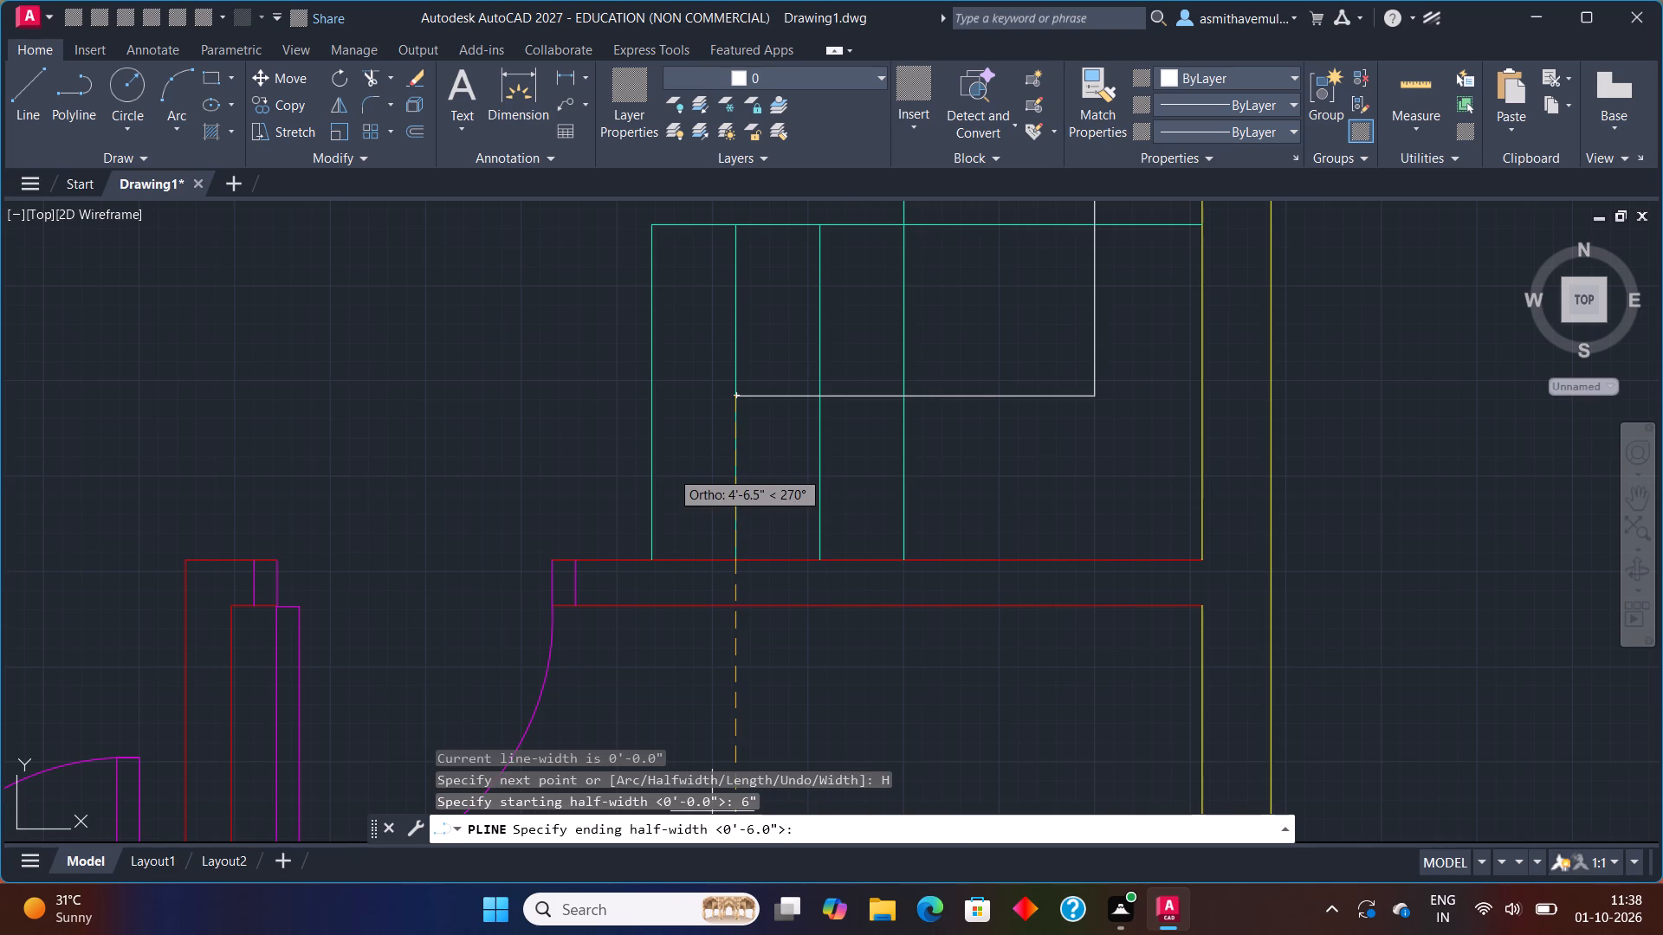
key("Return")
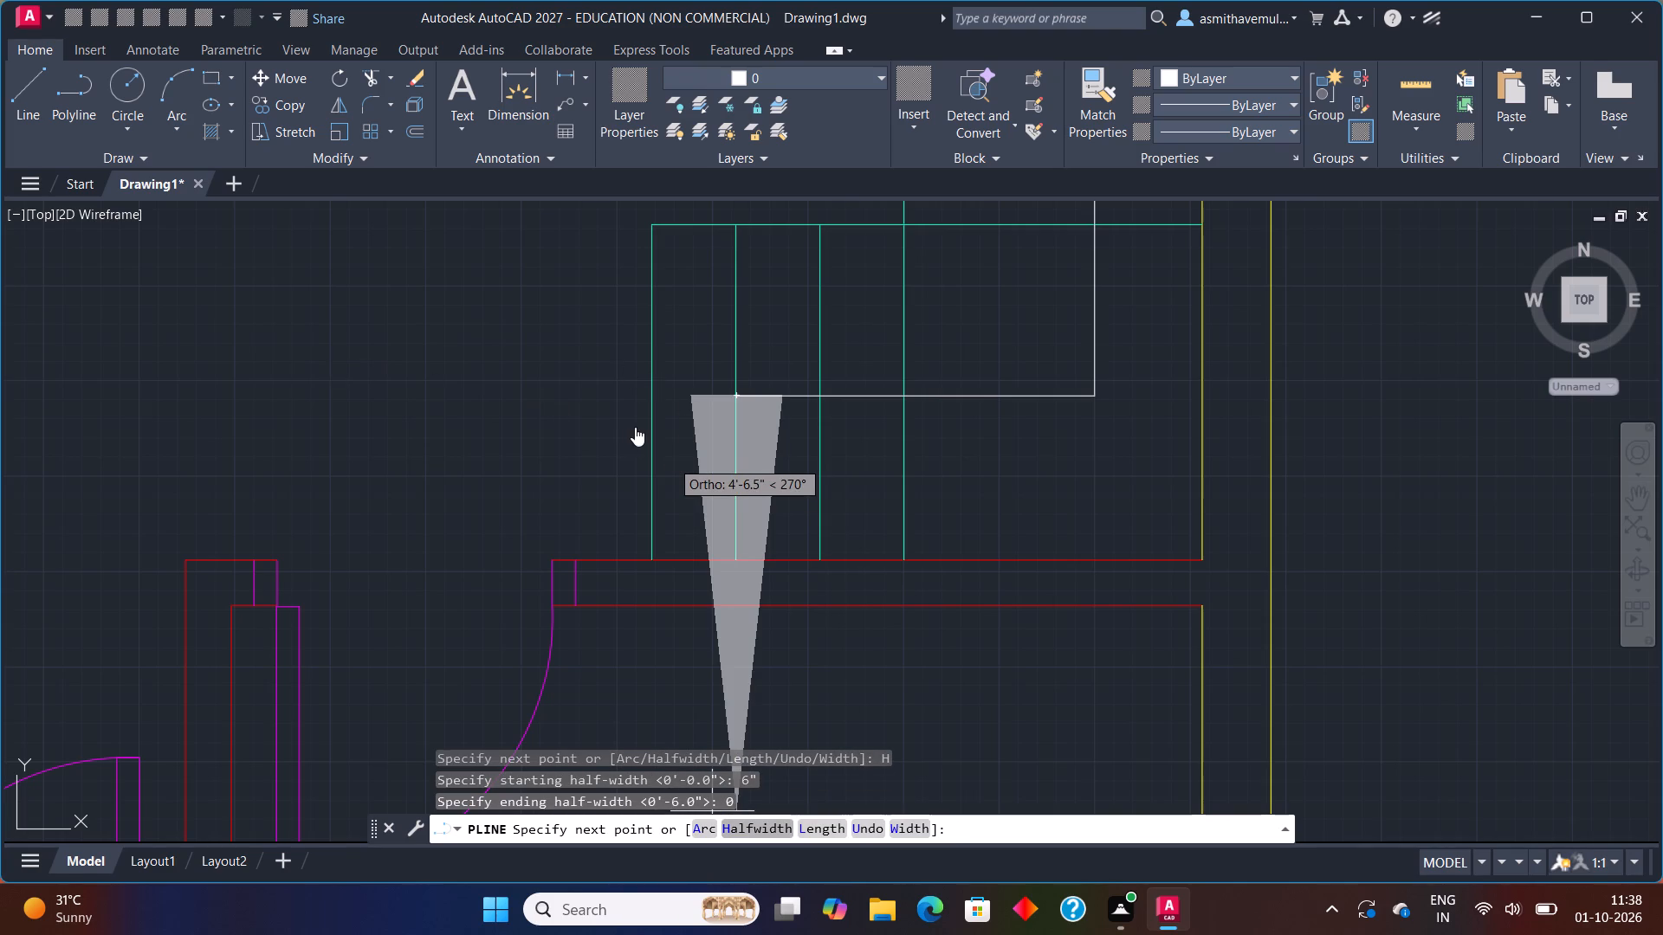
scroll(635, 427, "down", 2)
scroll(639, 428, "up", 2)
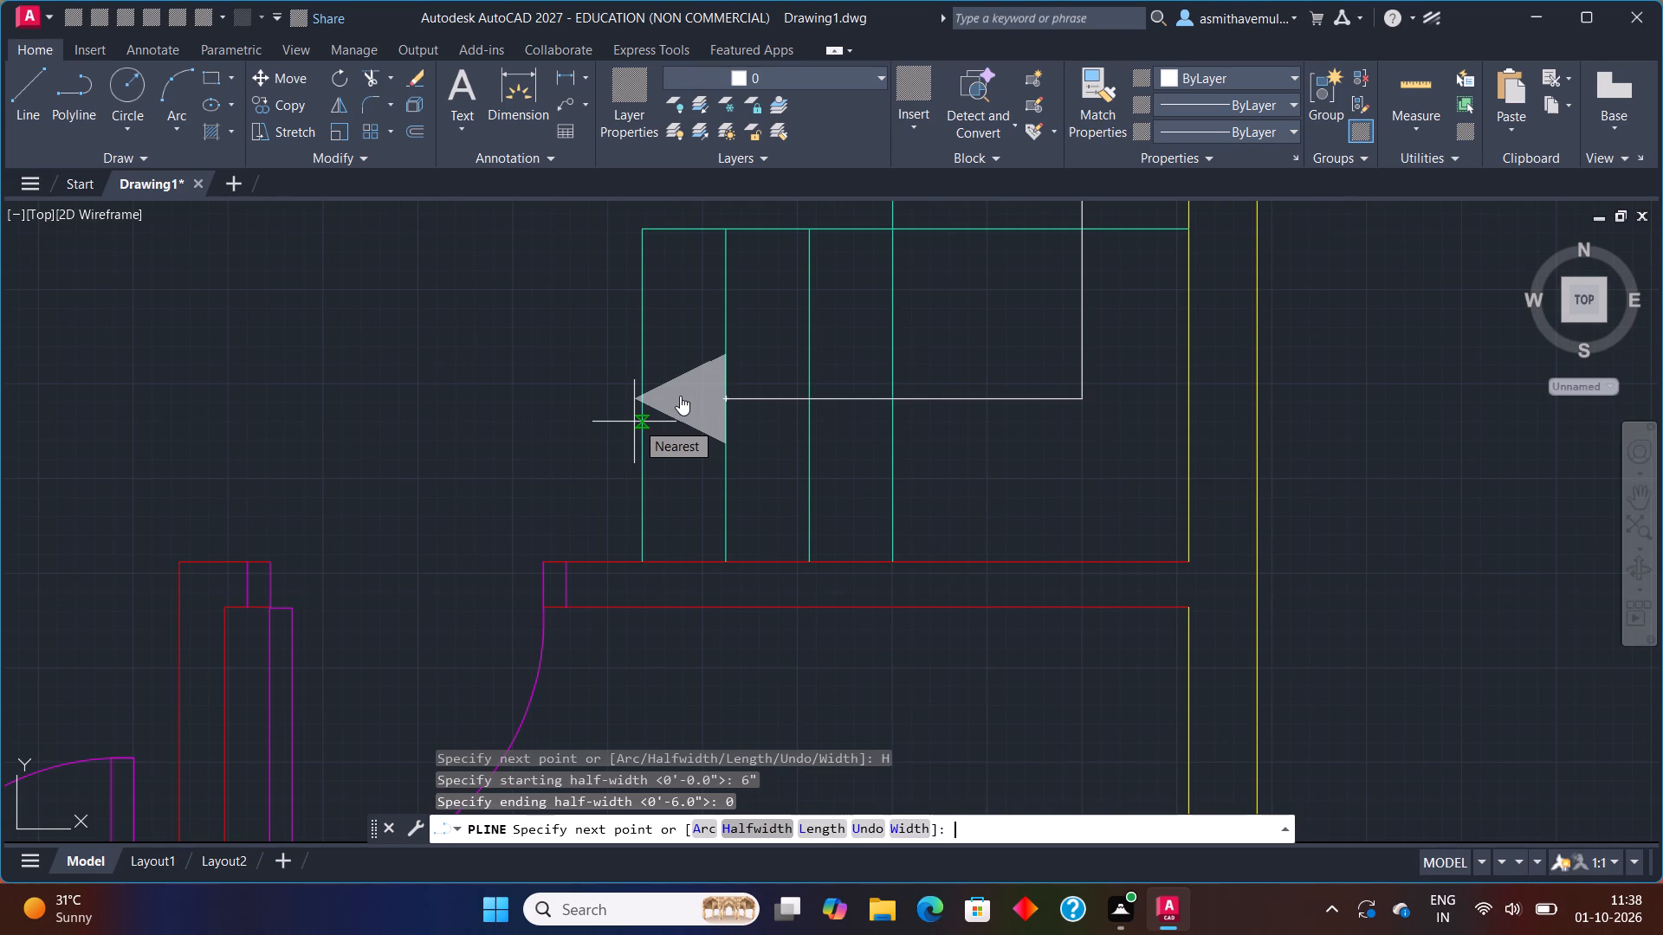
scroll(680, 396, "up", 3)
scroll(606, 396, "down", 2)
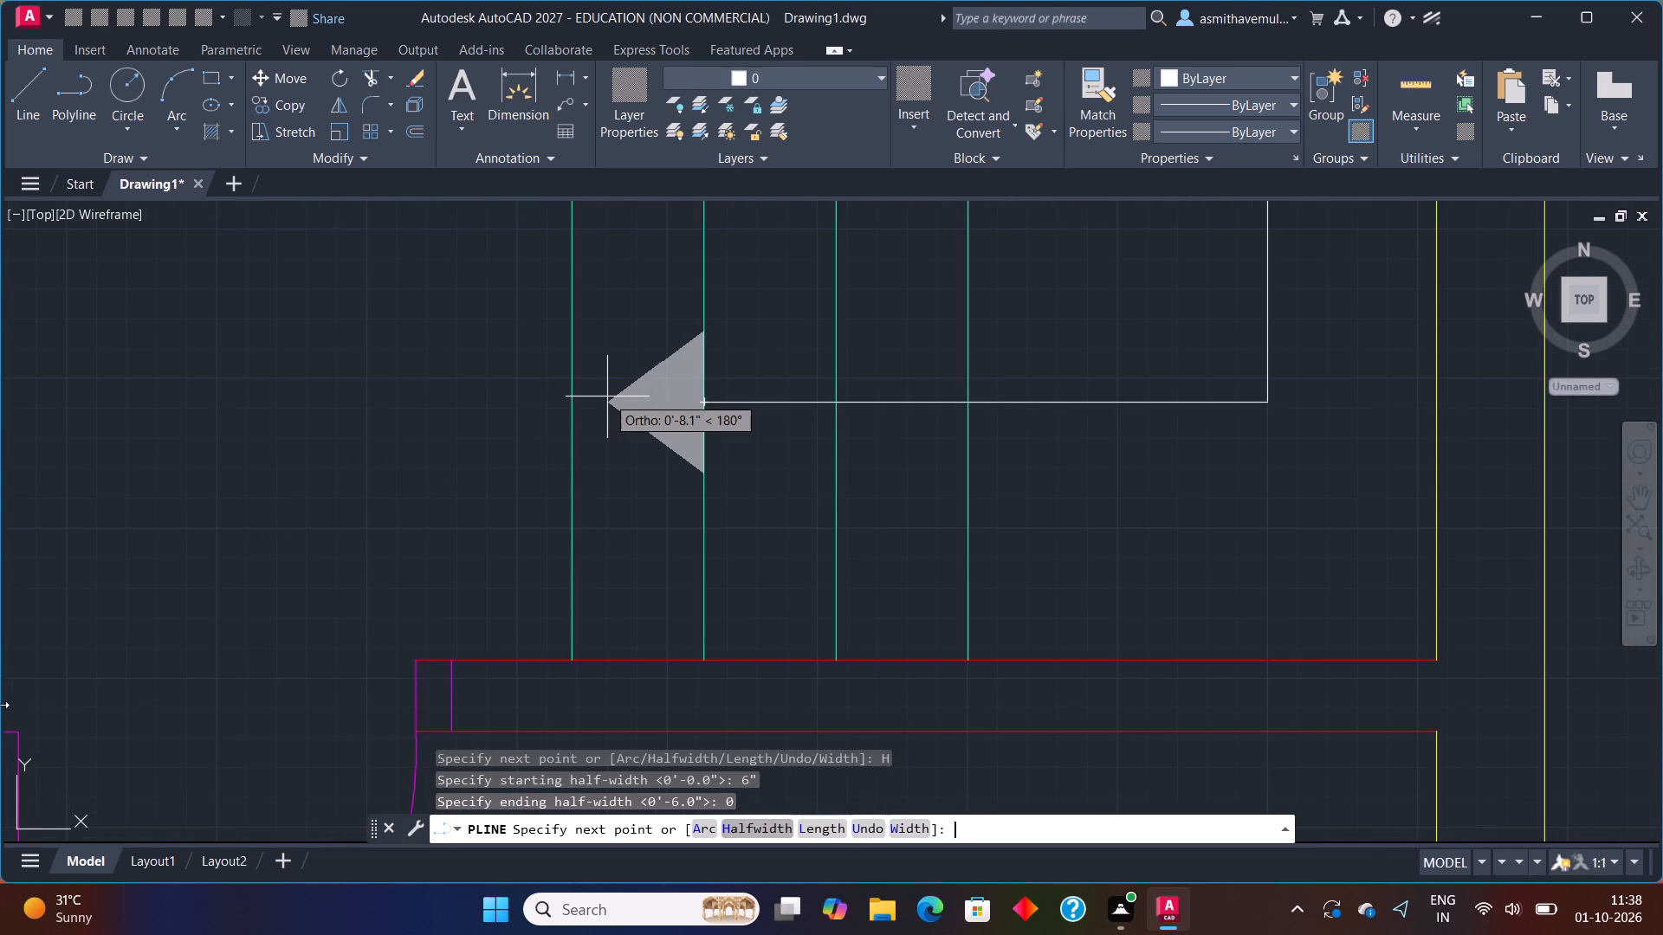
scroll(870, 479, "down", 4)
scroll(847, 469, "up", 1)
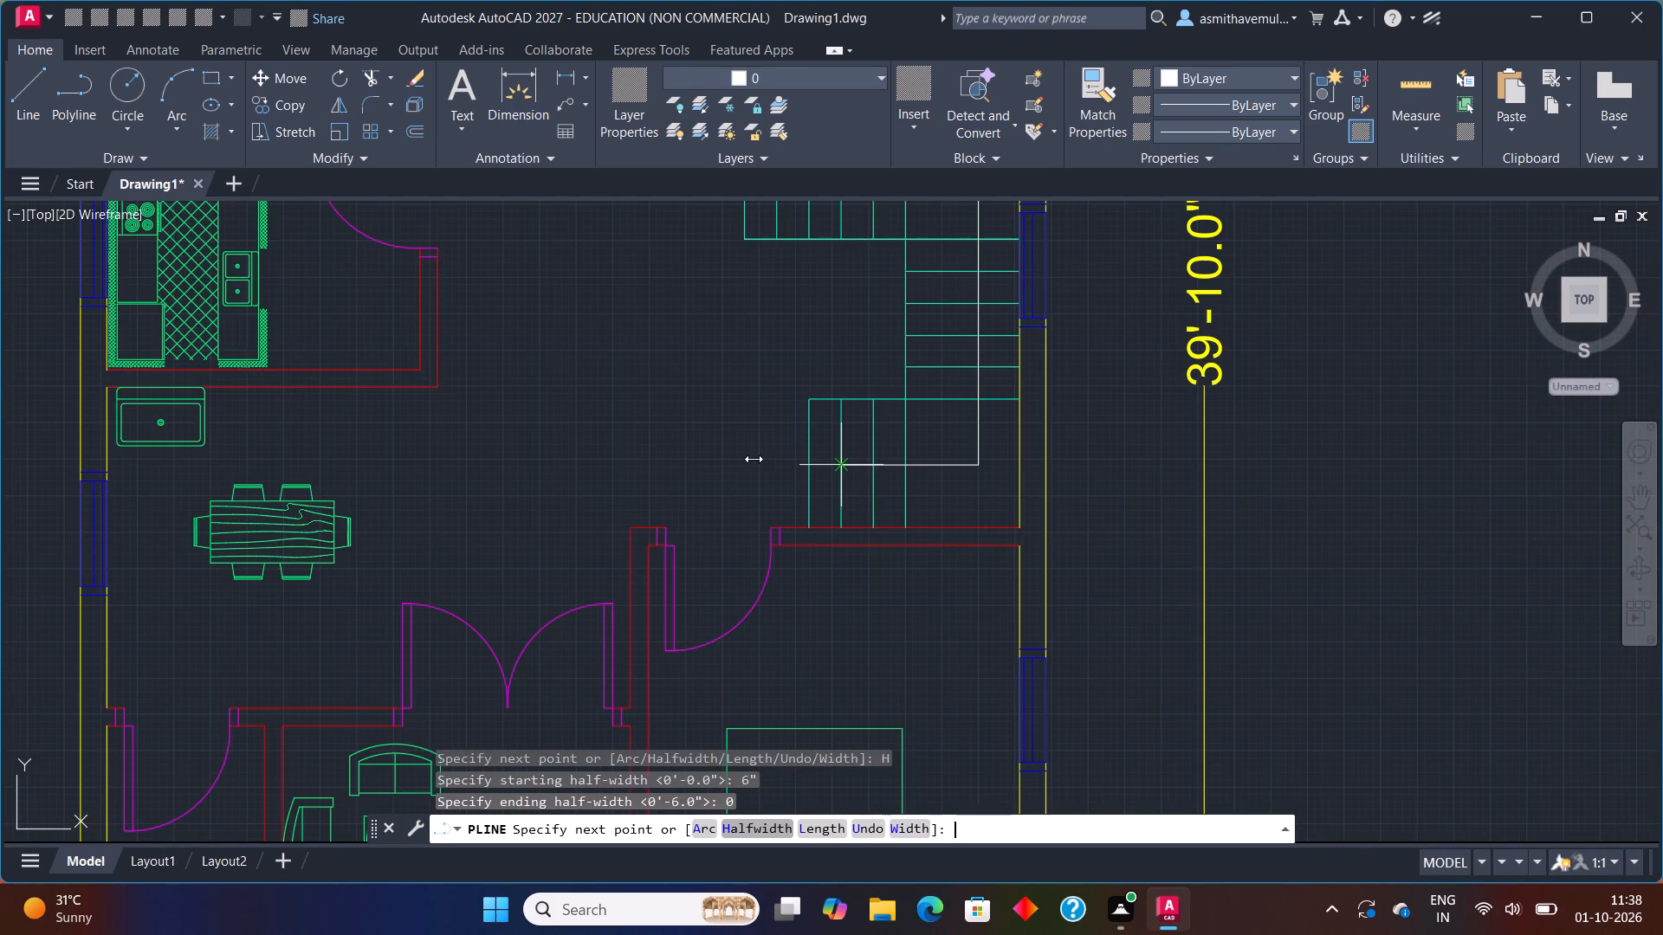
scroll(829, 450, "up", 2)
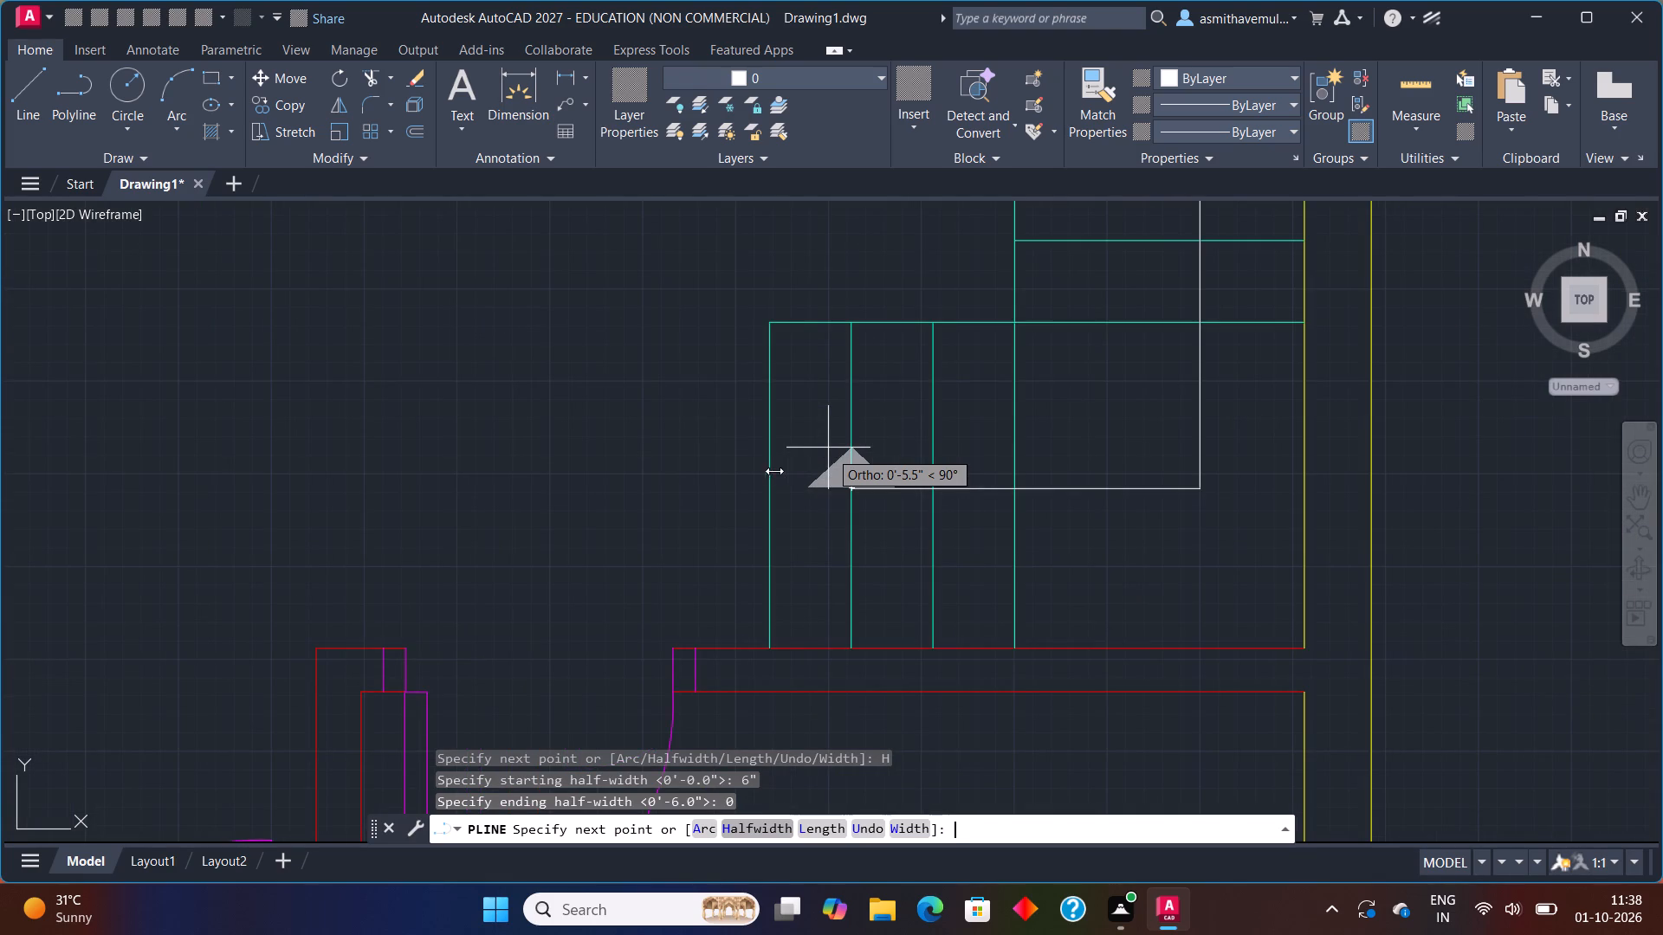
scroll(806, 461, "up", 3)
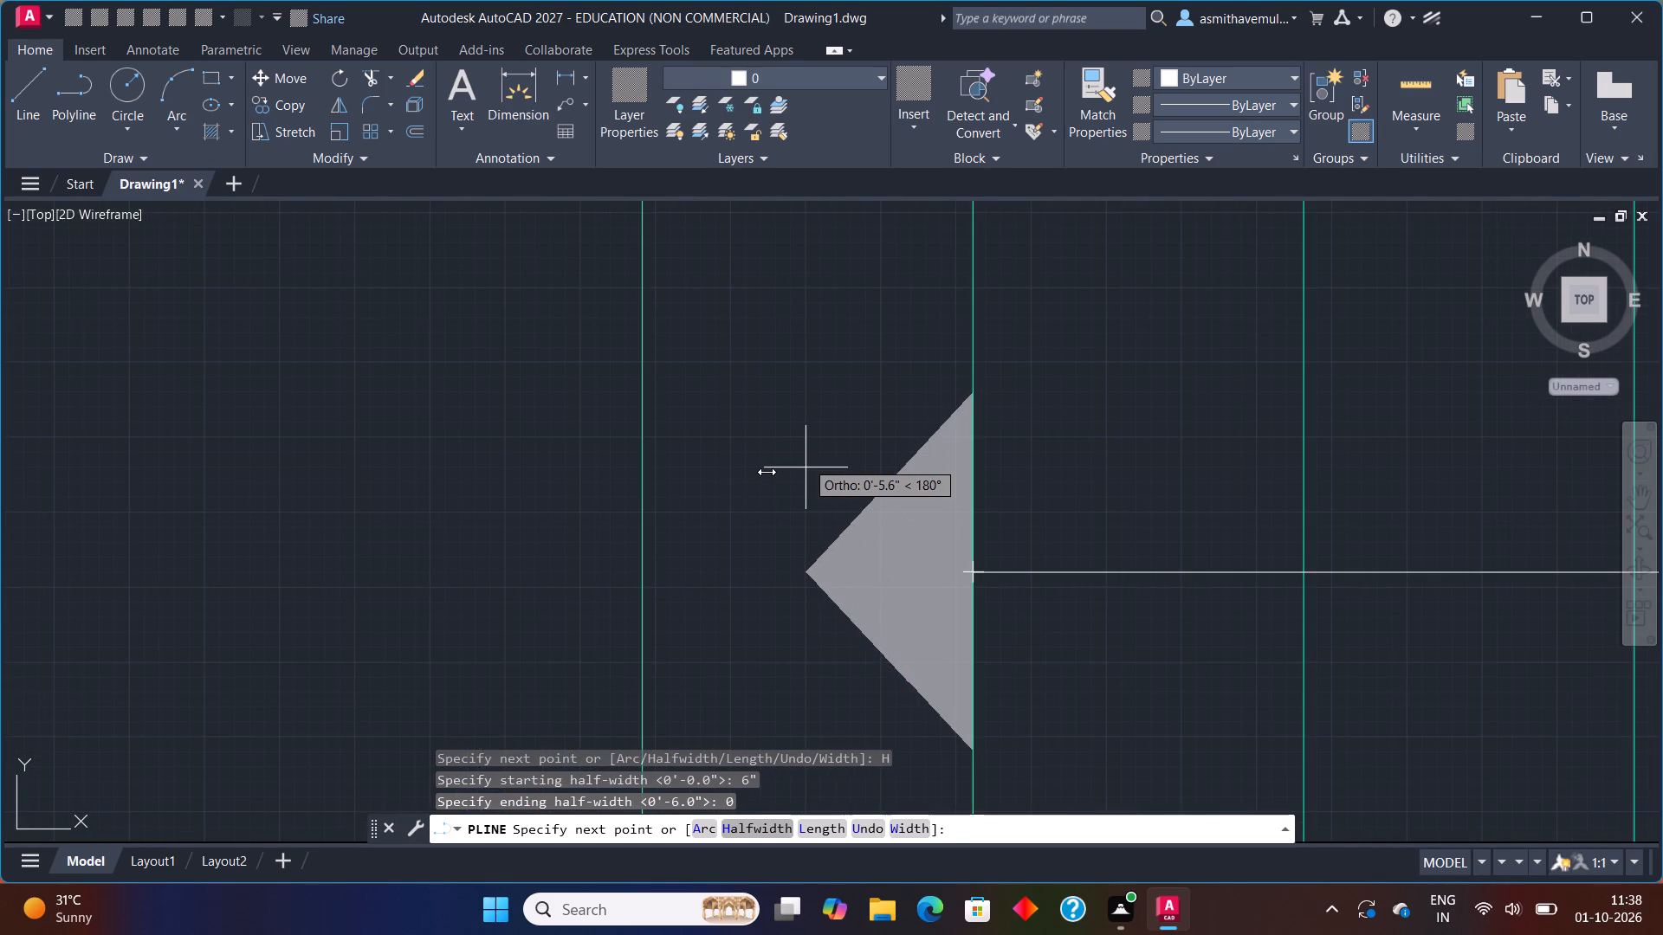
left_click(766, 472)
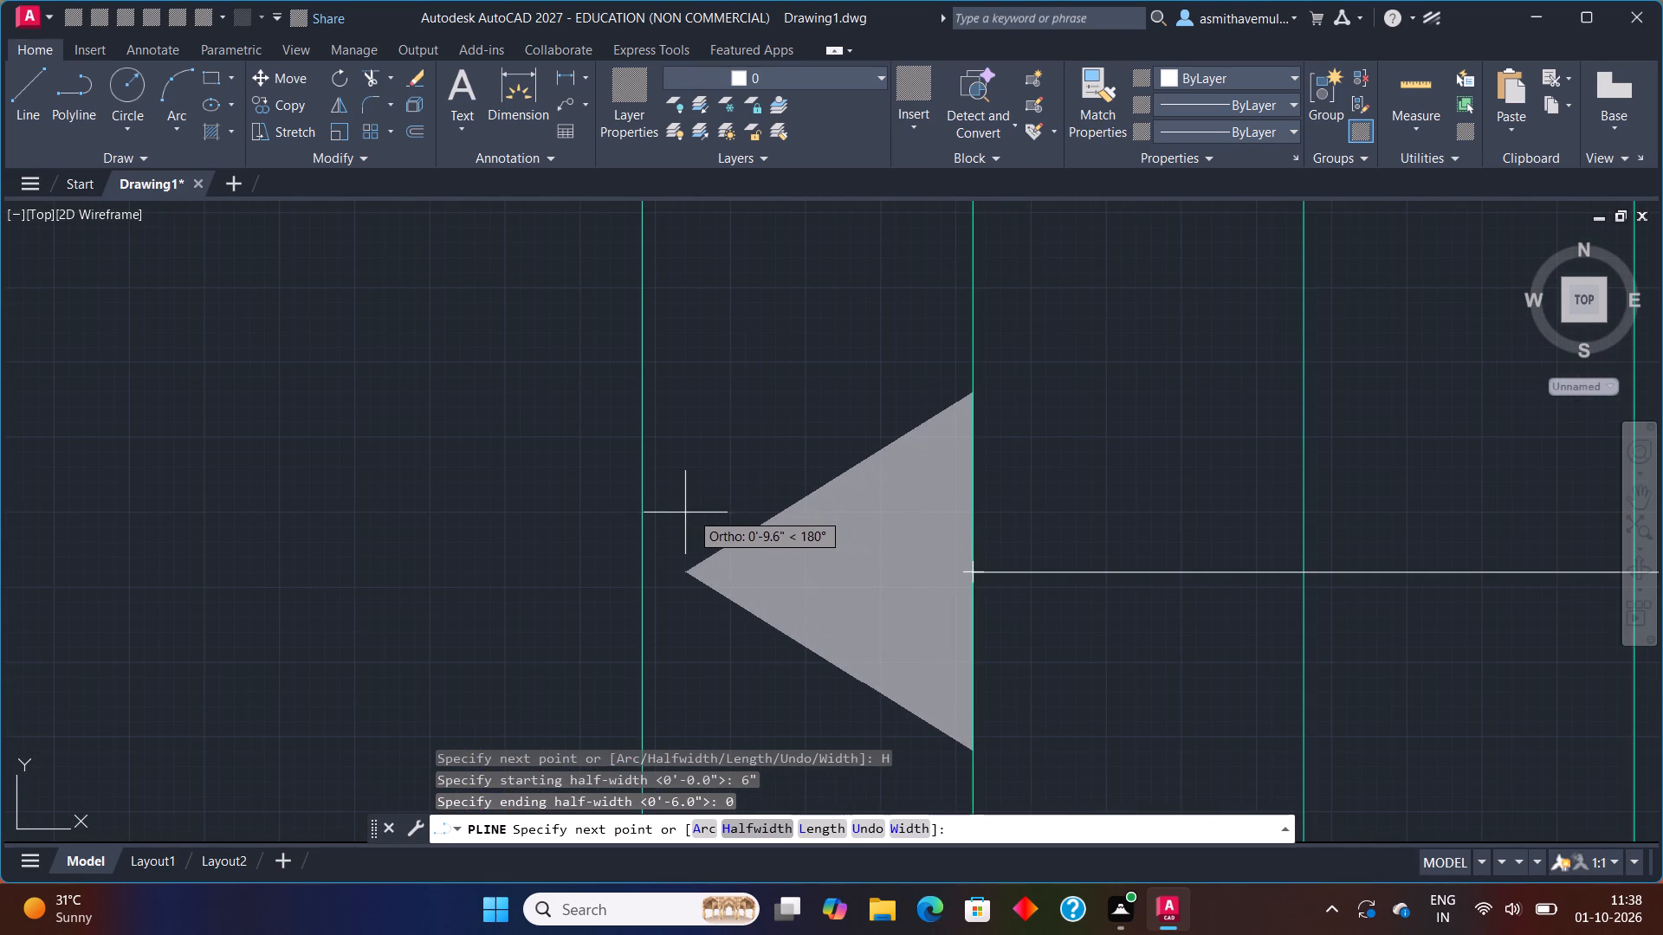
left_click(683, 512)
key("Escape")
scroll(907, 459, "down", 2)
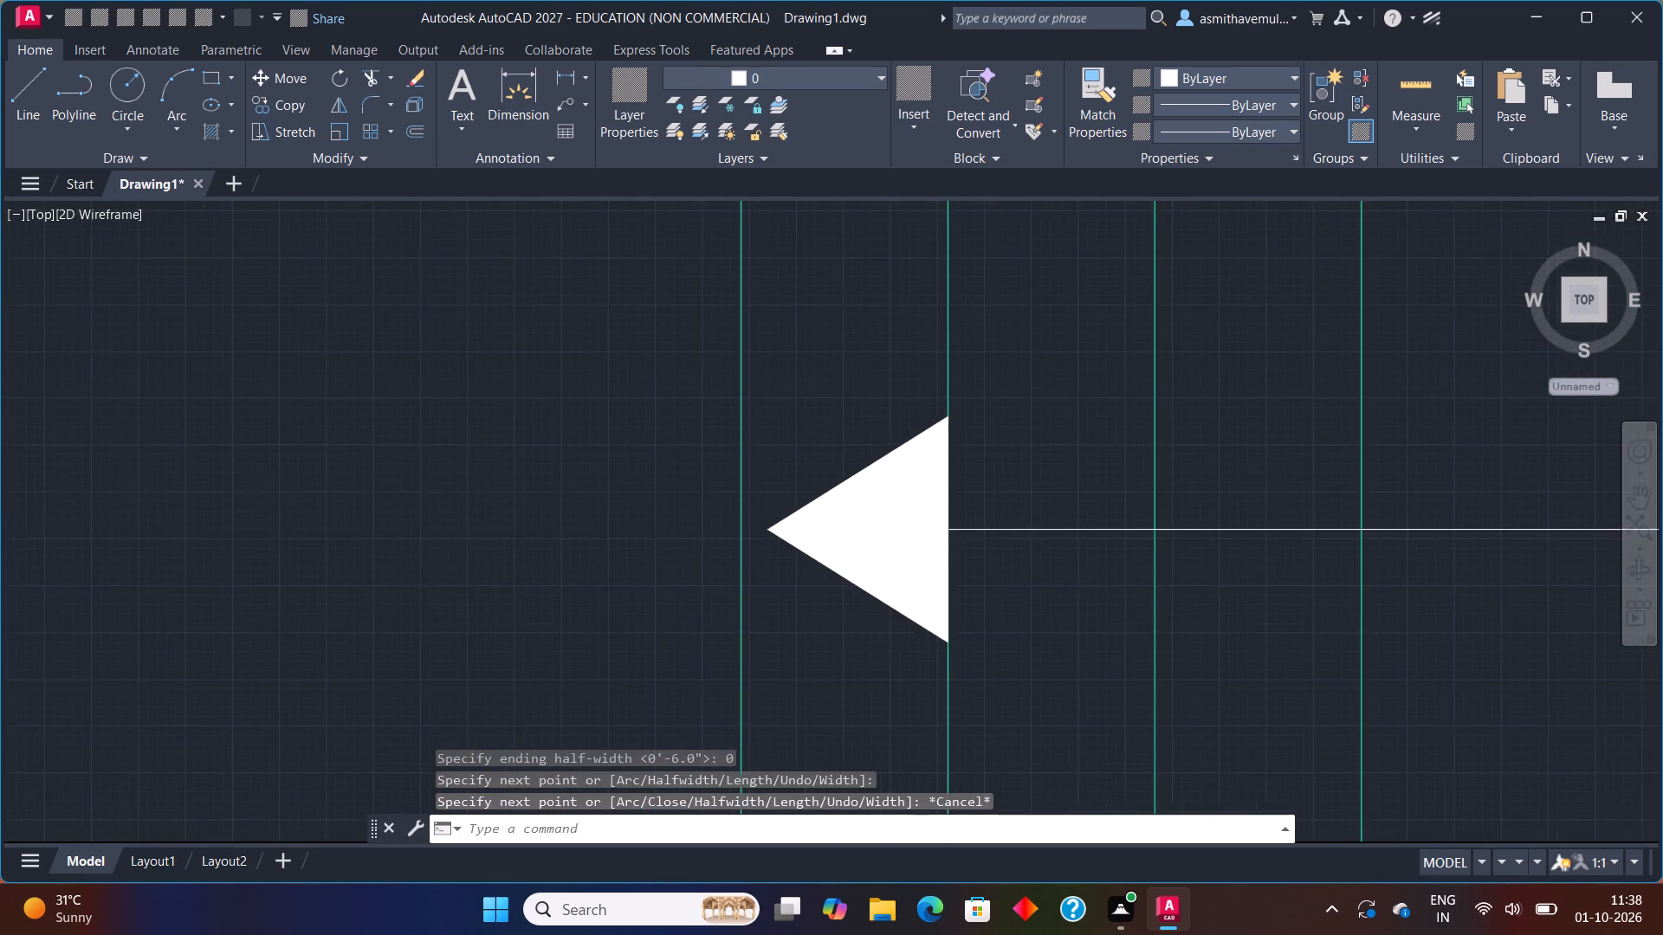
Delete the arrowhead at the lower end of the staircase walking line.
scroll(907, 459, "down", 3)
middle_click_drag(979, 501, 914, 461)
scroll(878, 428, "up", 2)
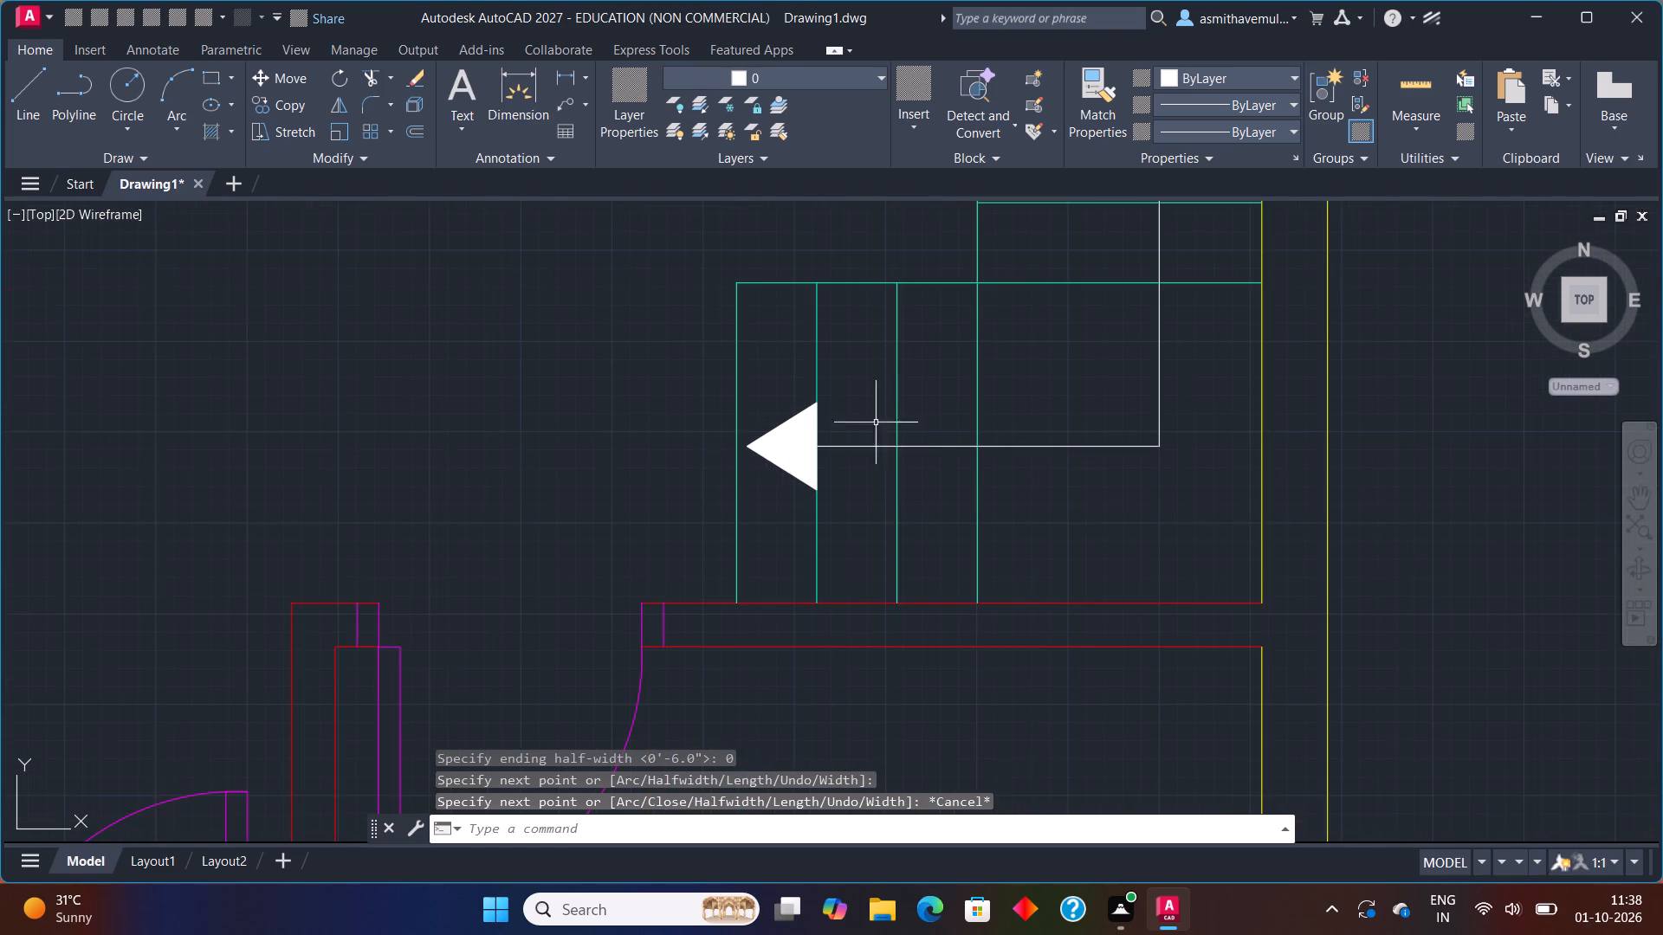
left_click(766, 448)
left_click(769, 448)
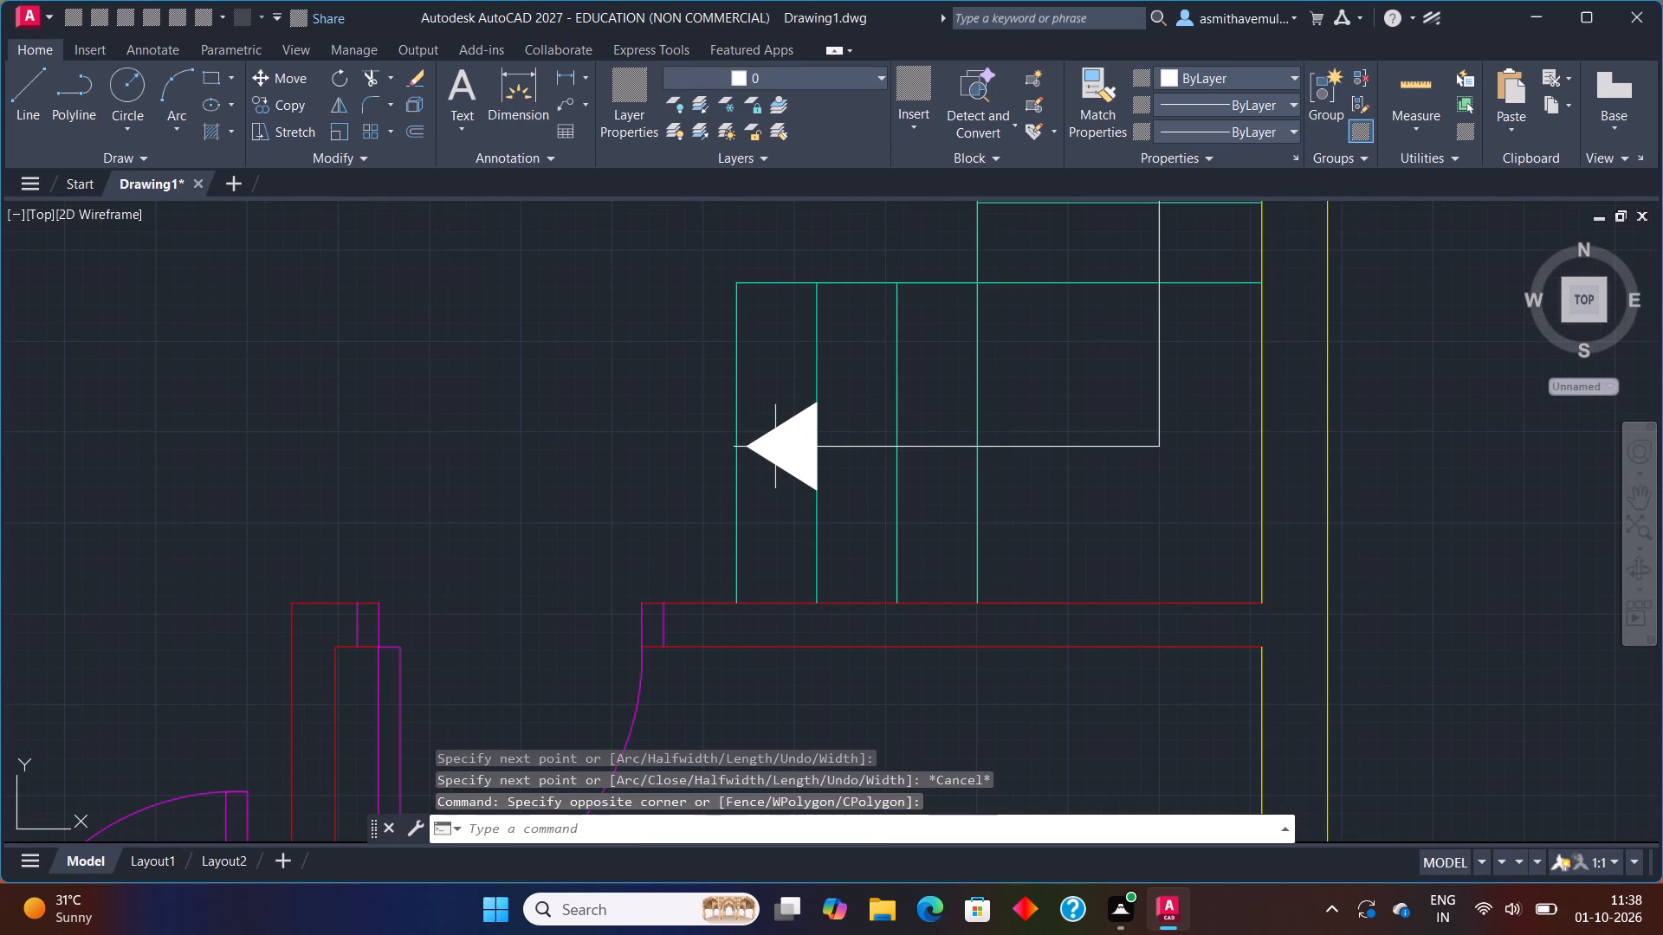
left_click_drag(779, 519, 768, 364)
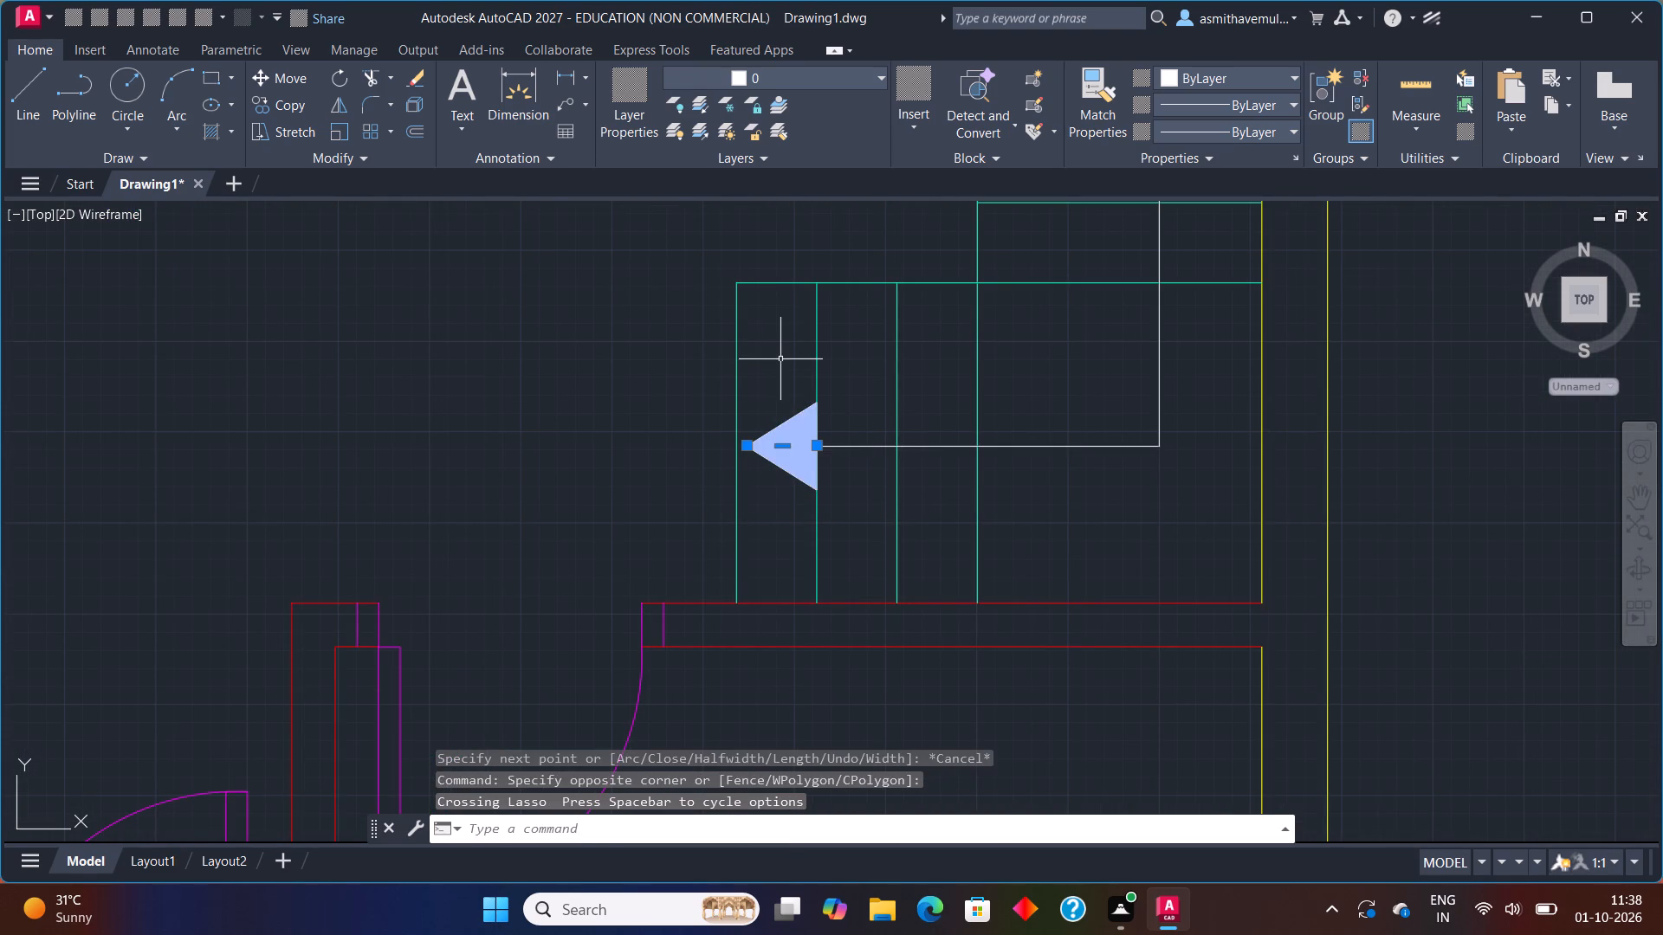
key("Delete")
Draw a polyline arrowhead at the walking line's lower end, half-width 6" tapering to 0, pointing west just past the flight's last riser.
type("PL")
key("Return")
key("F8")
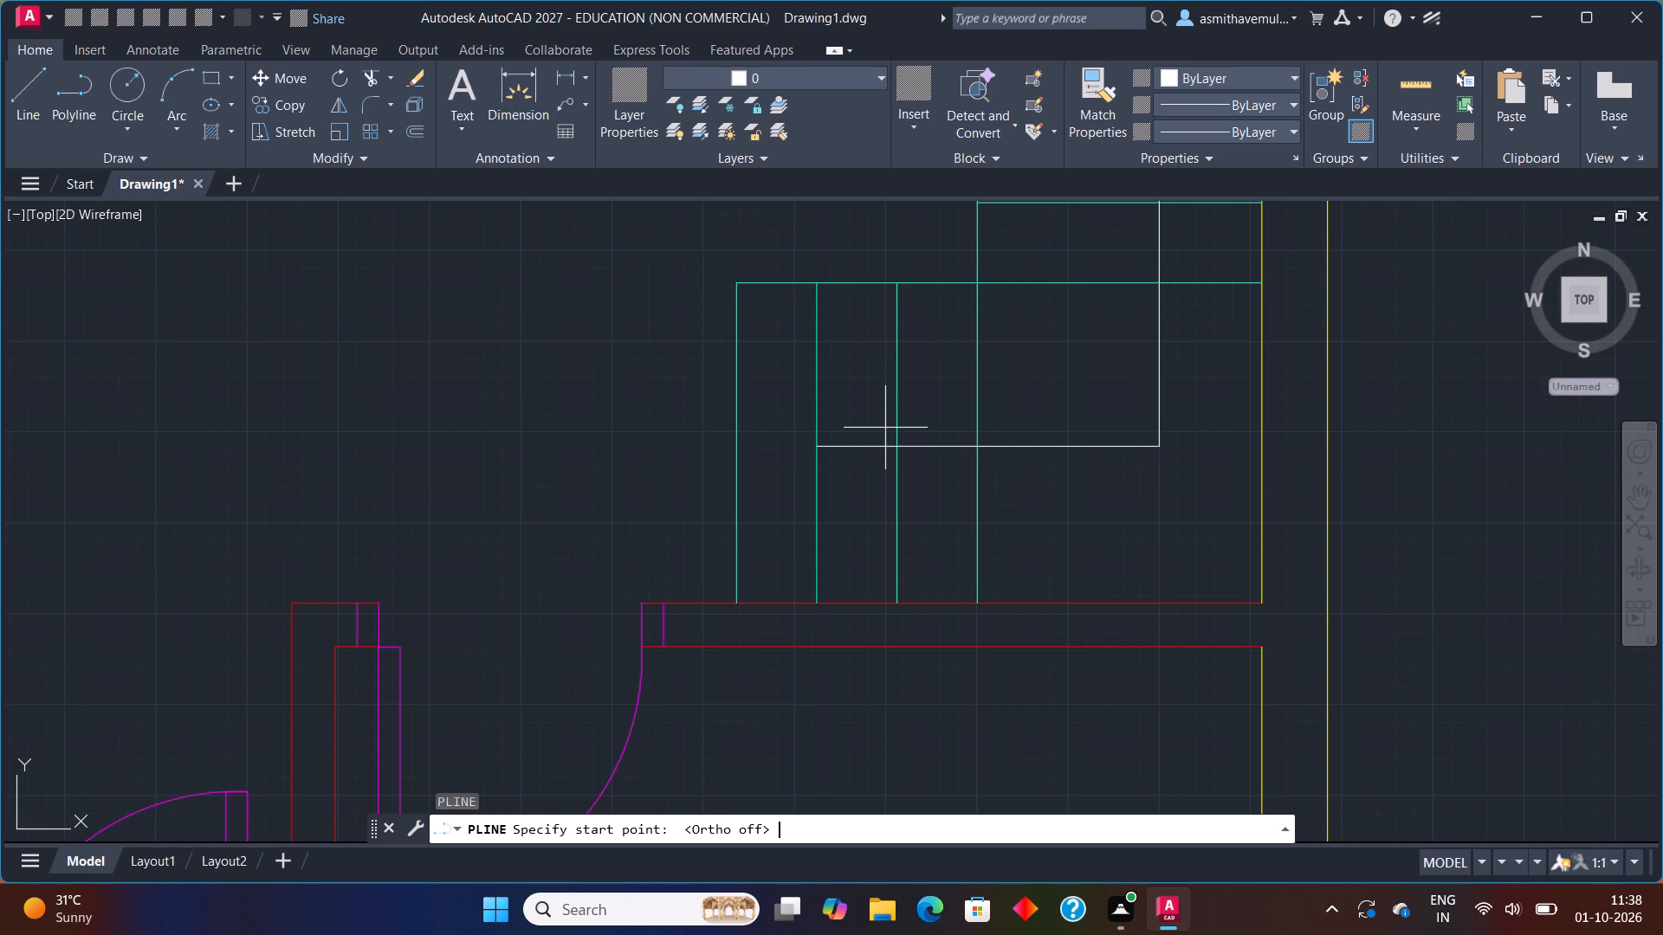
left_click(816, 449)
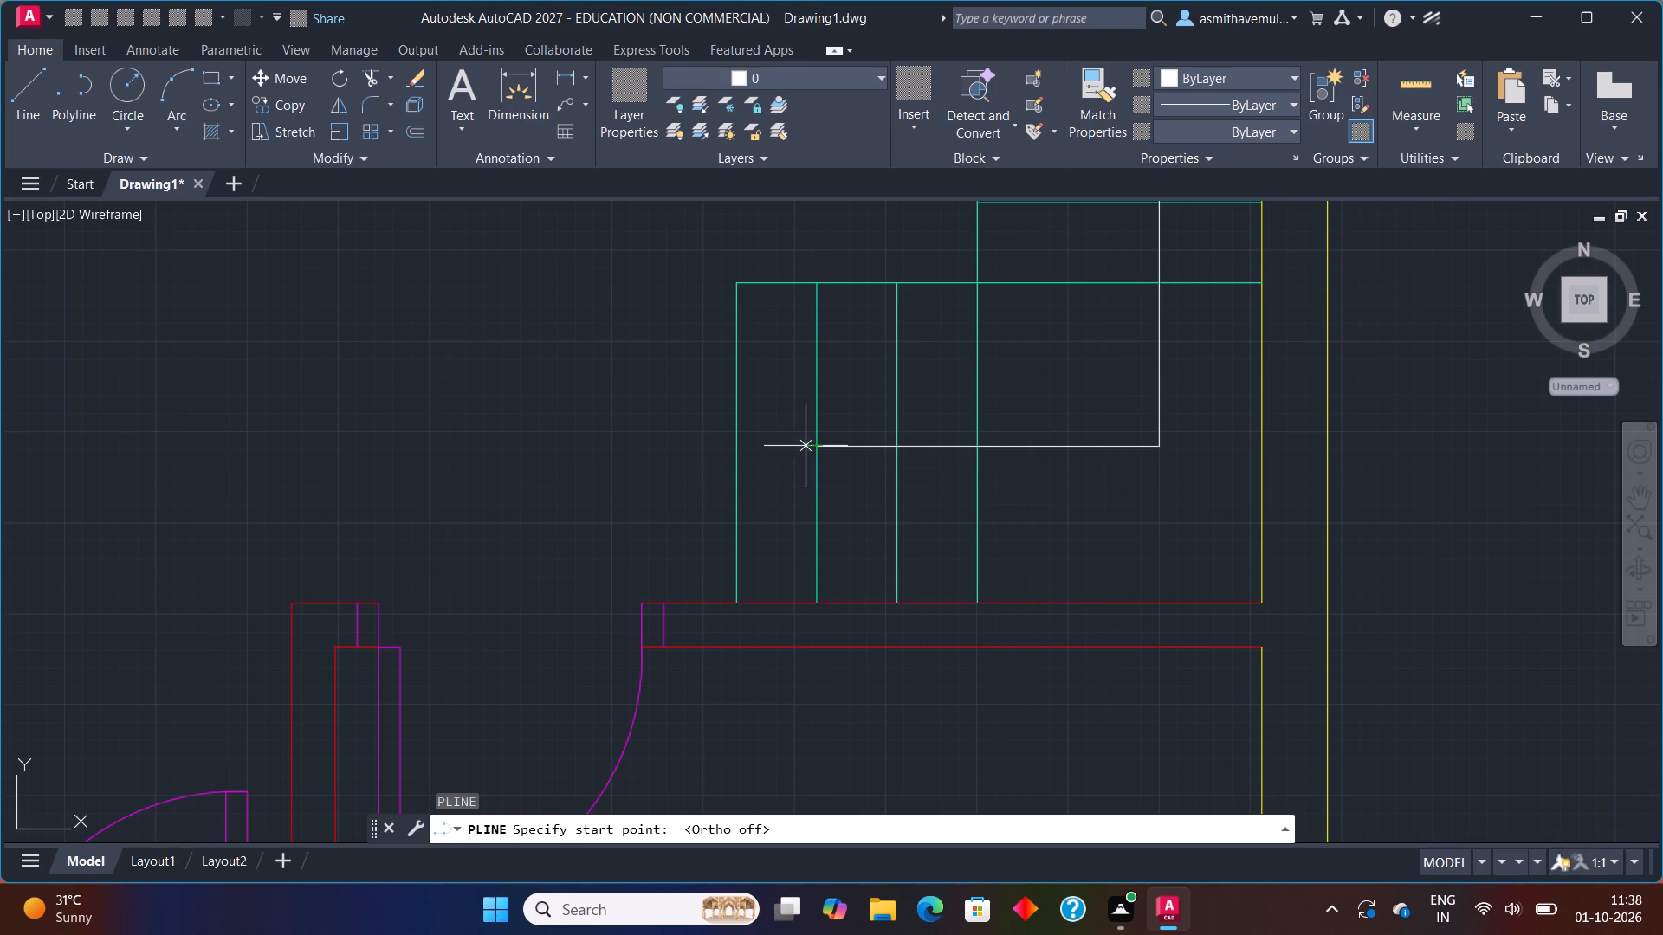
left_click(809, 446)
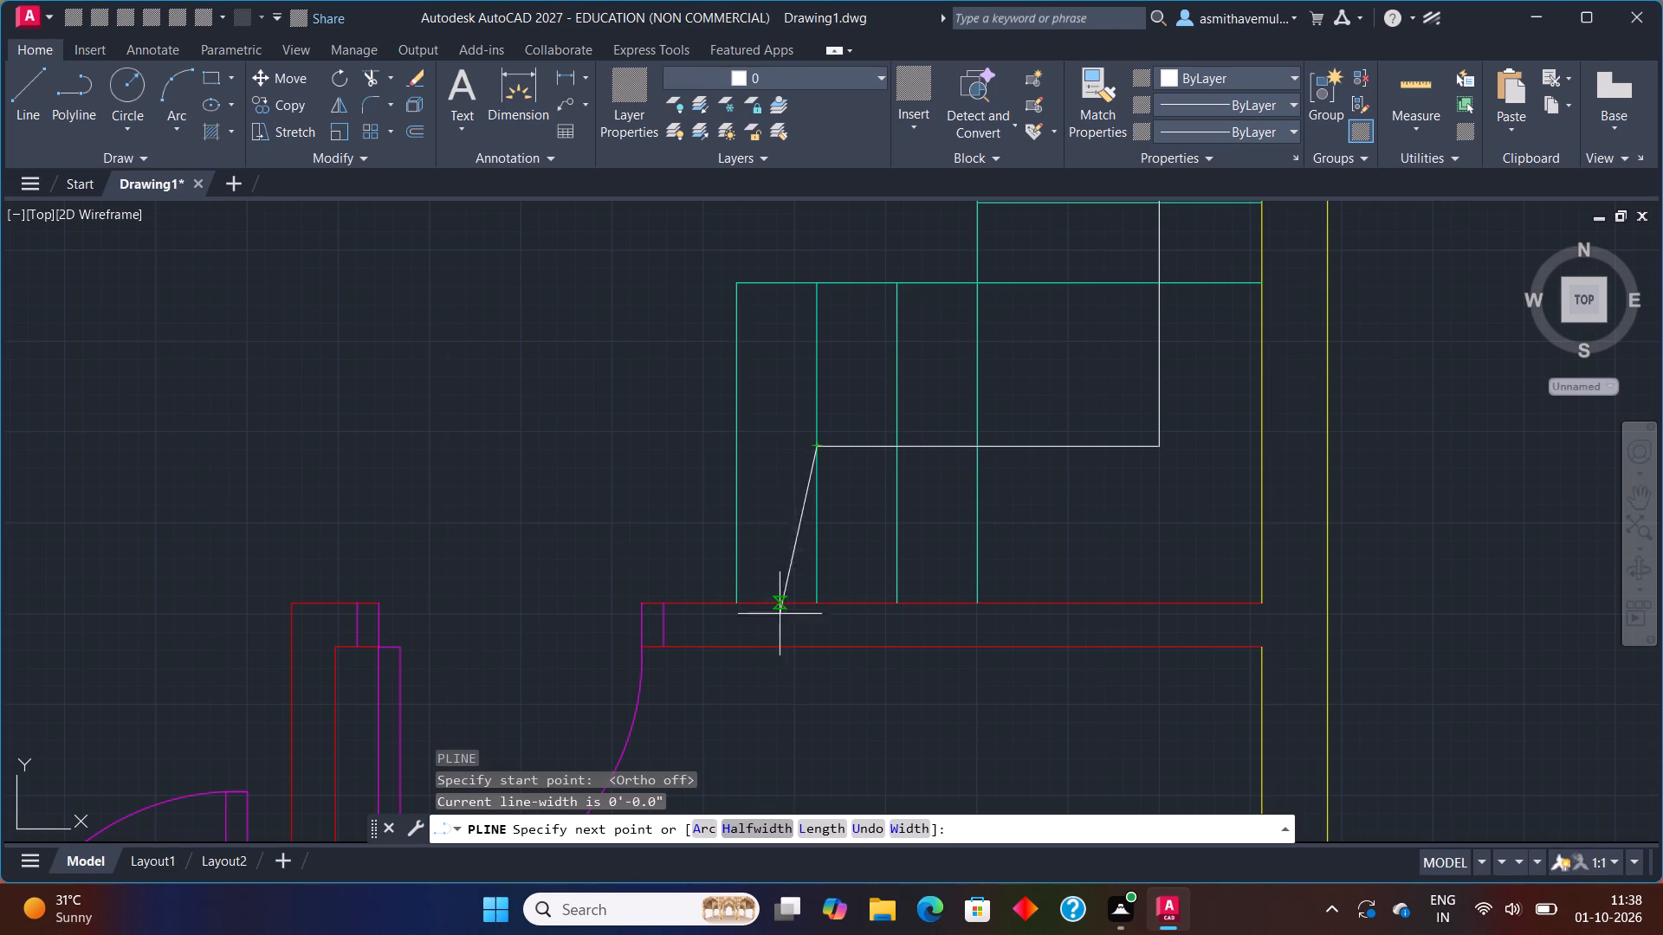
left_click(753, 820)
key("6")
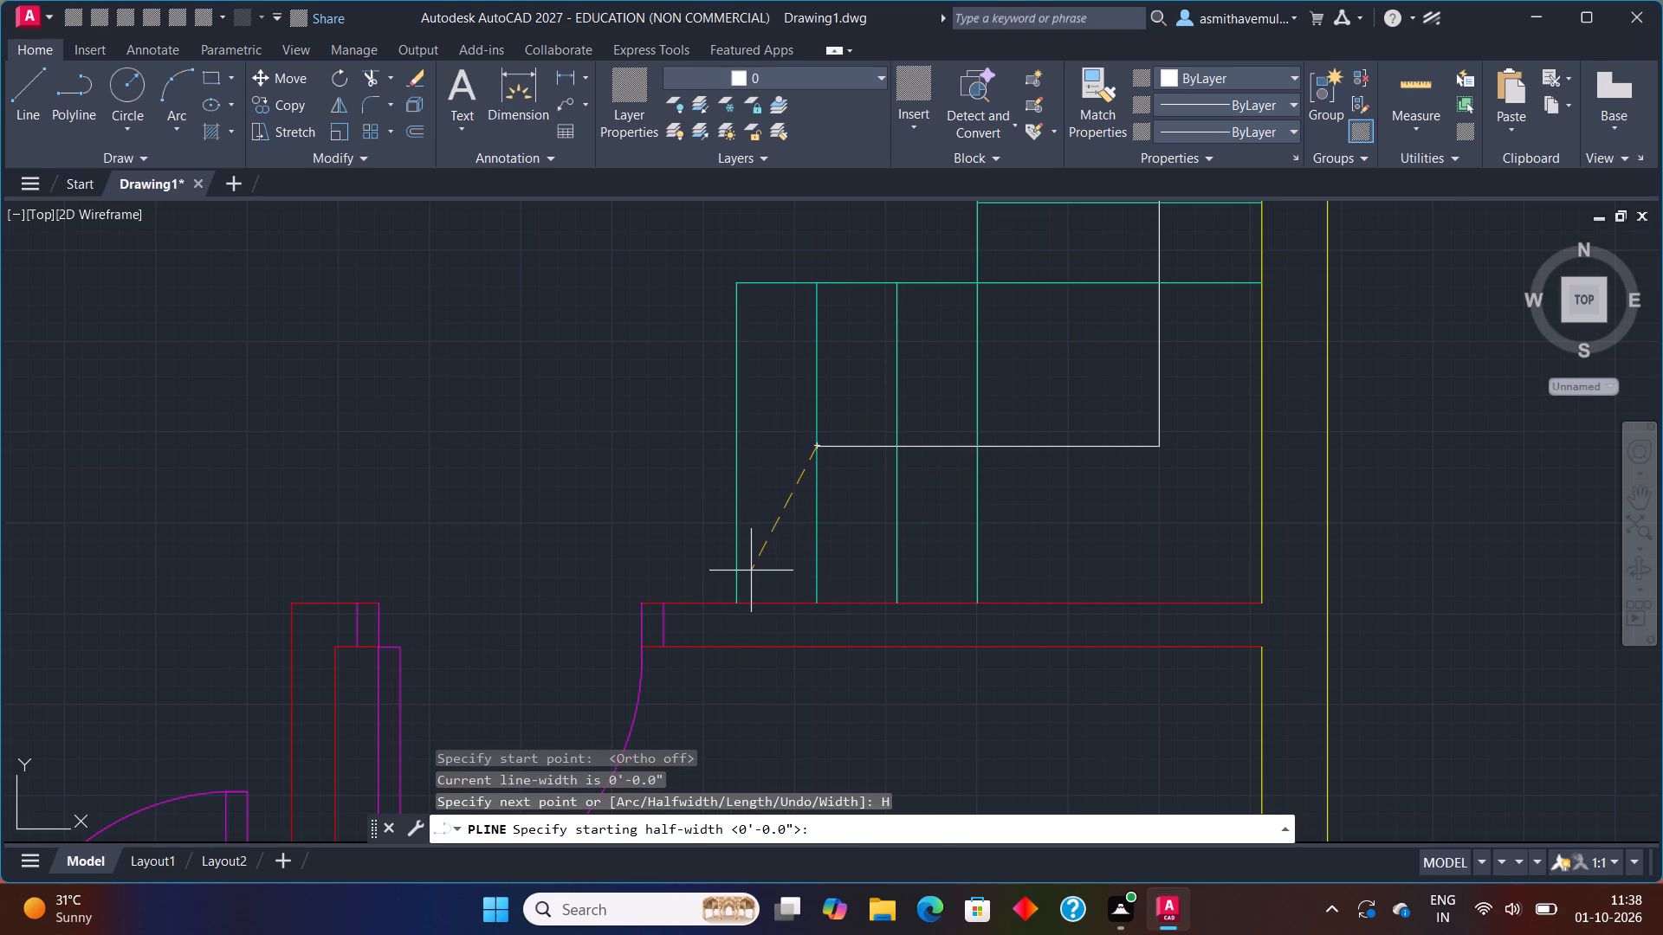
key("shift+quotedbl")
key("Return")
key("0")
key("Return")
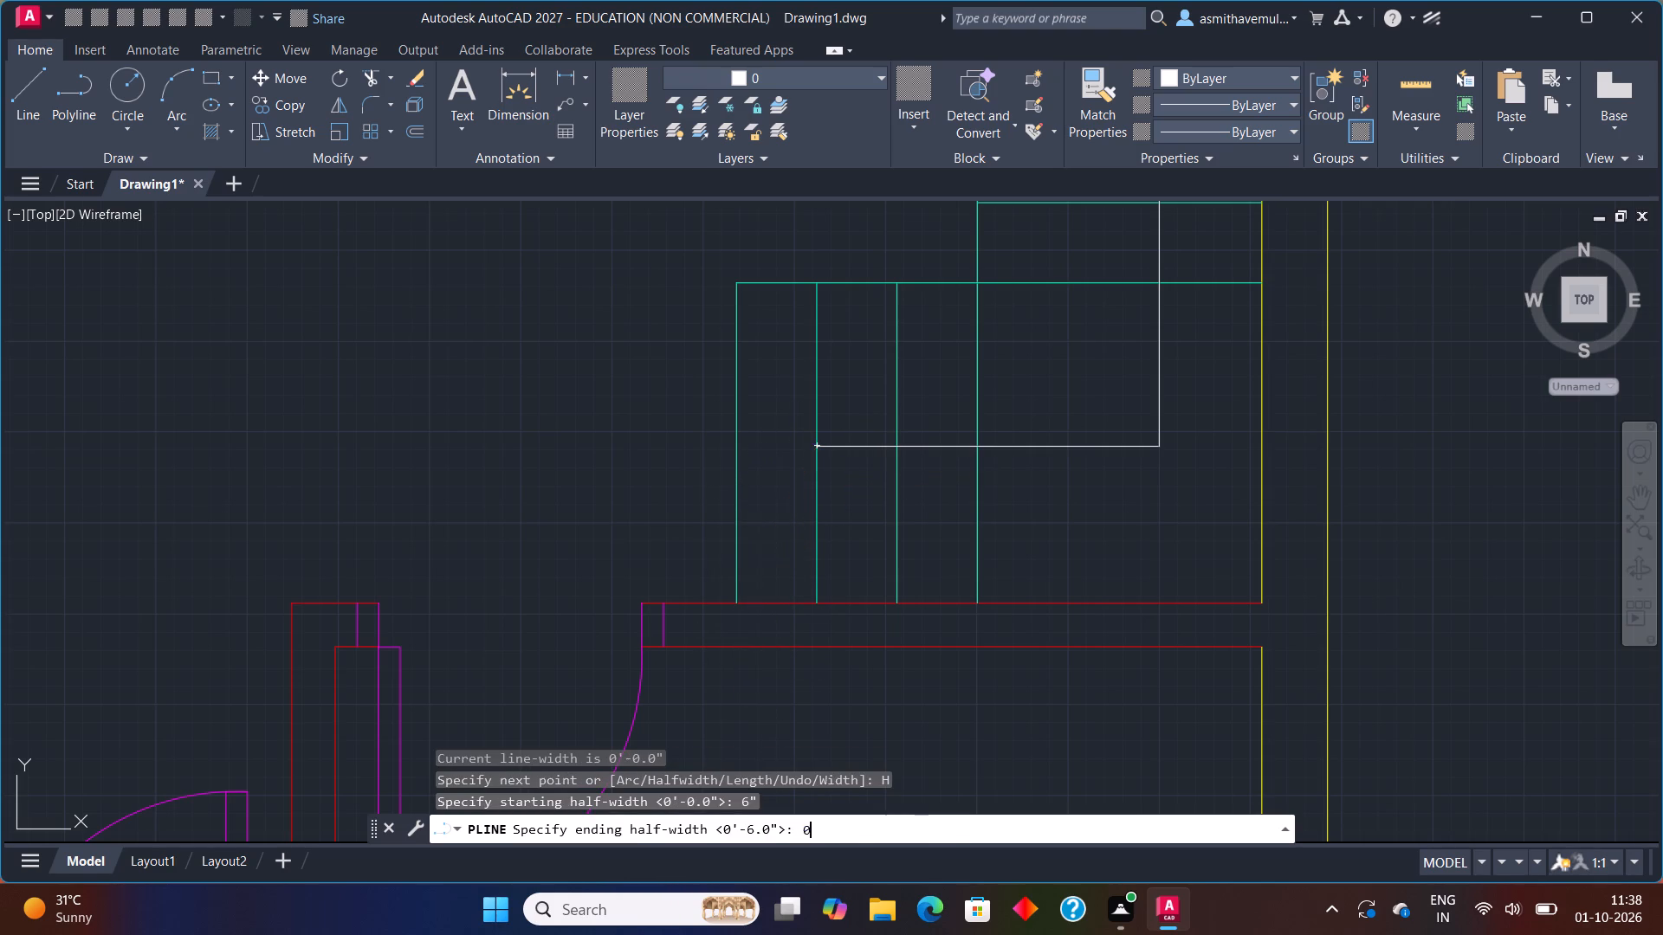
left_click(721, 447)
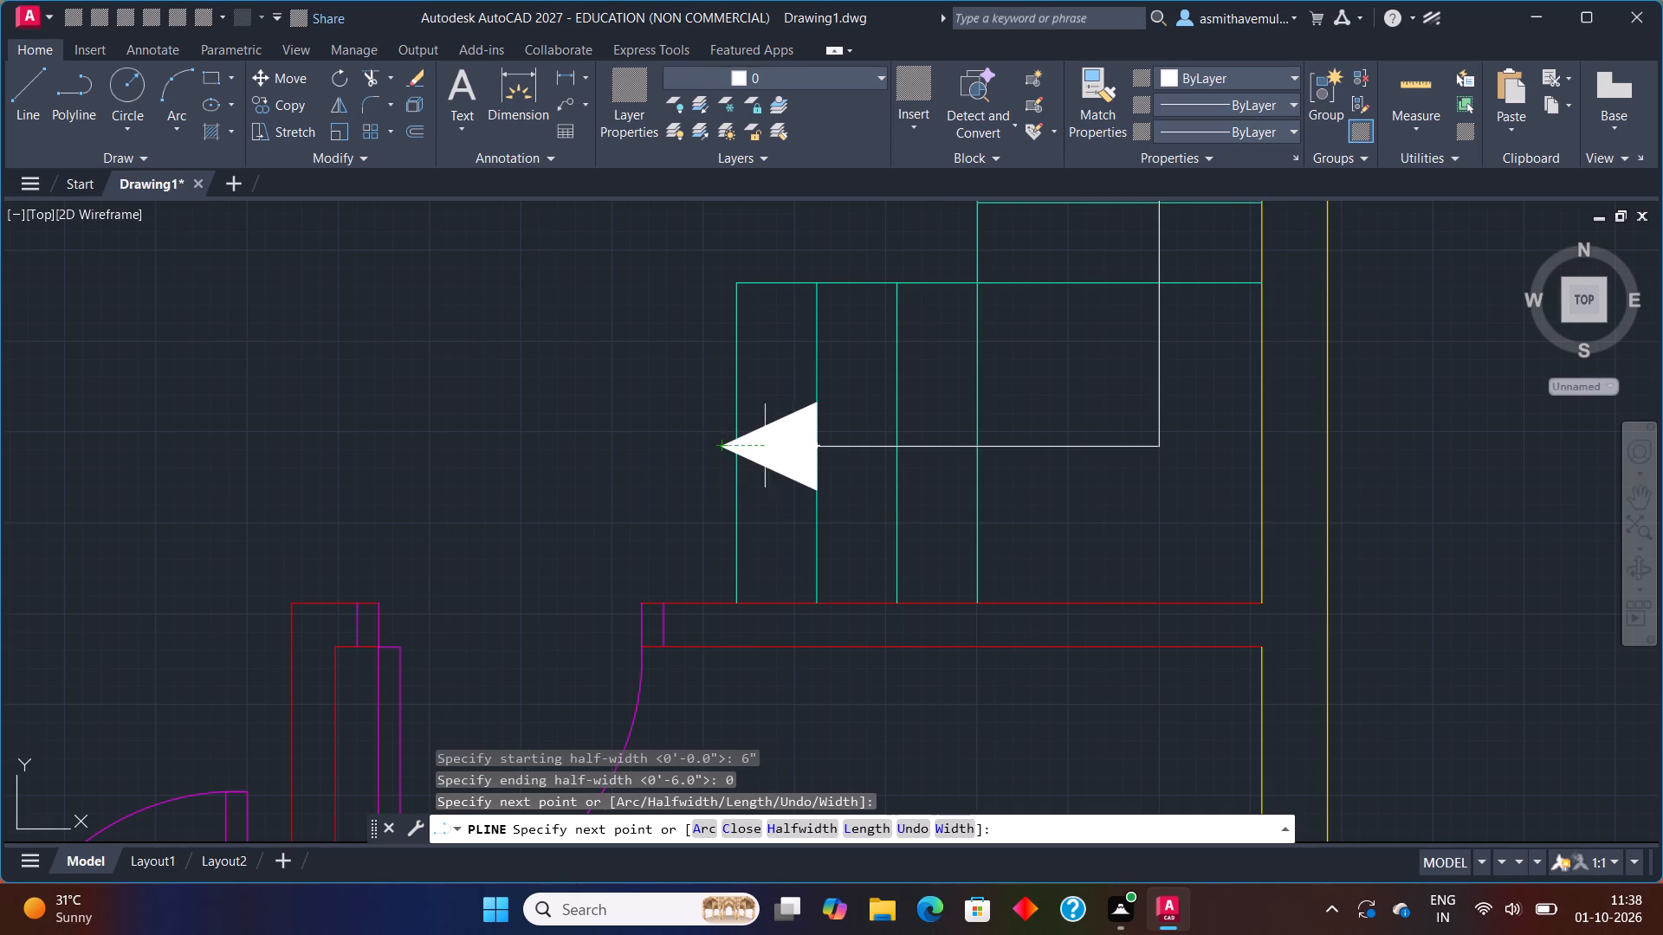
key("Escape")
Examine the floor plan with the staircase direction arrow in place and check the furniture layout.
scroll(945, 494, "down", 5)
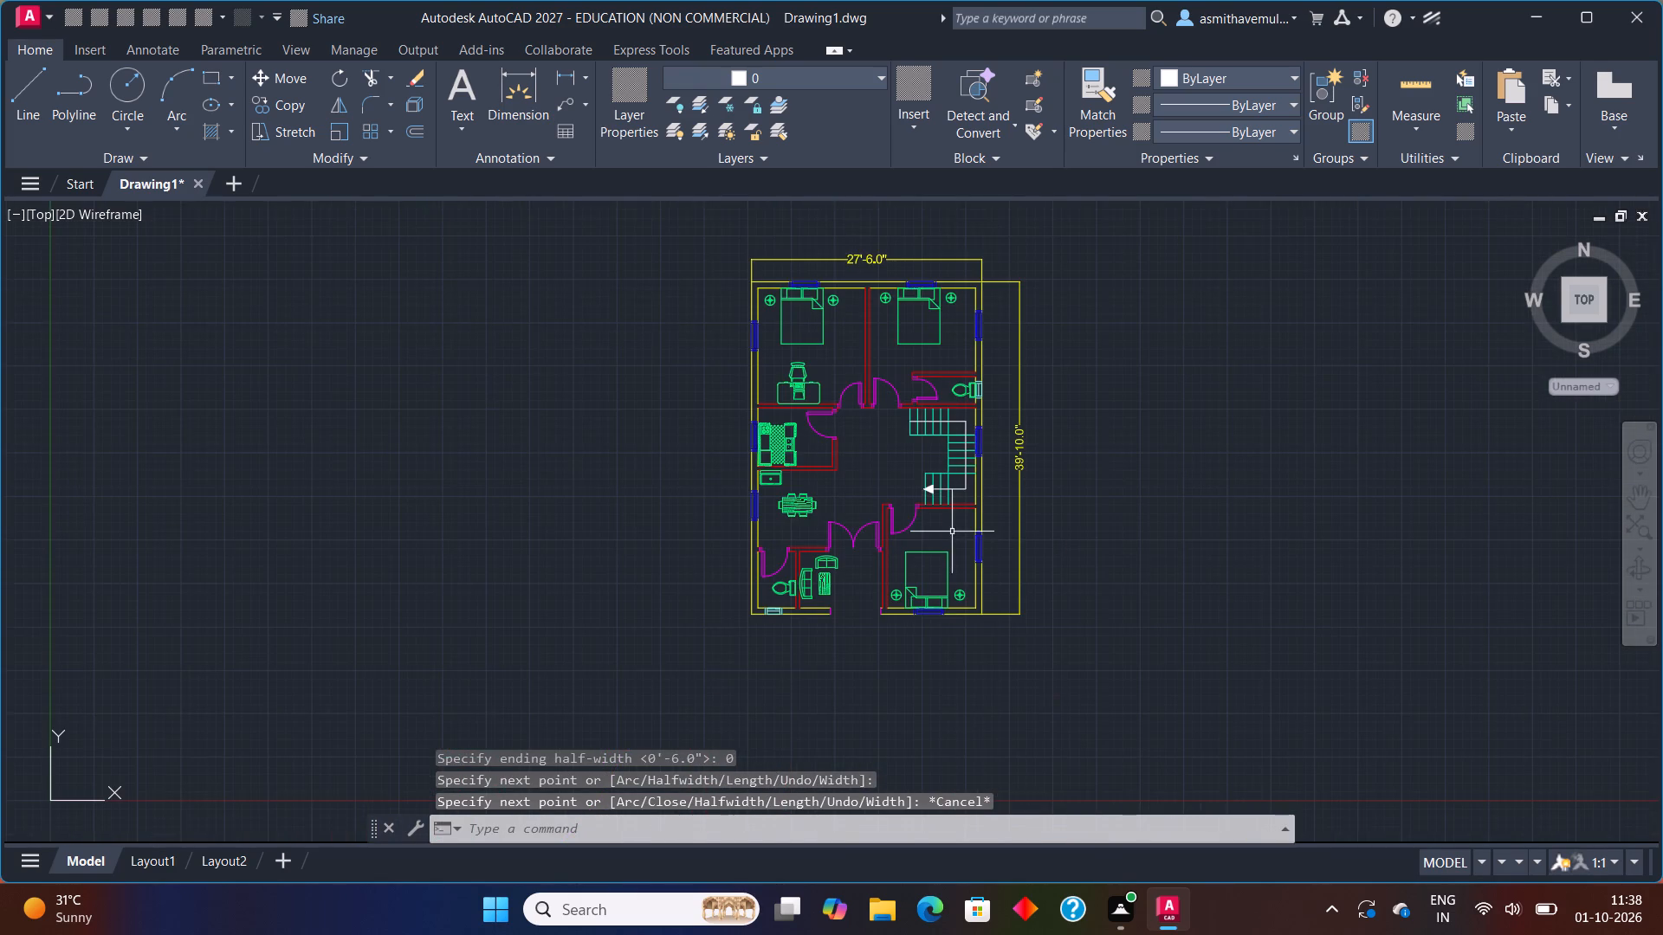
middle_click_drag(952, 532, 942, 497)
scroll(935, 487, "up", 2)
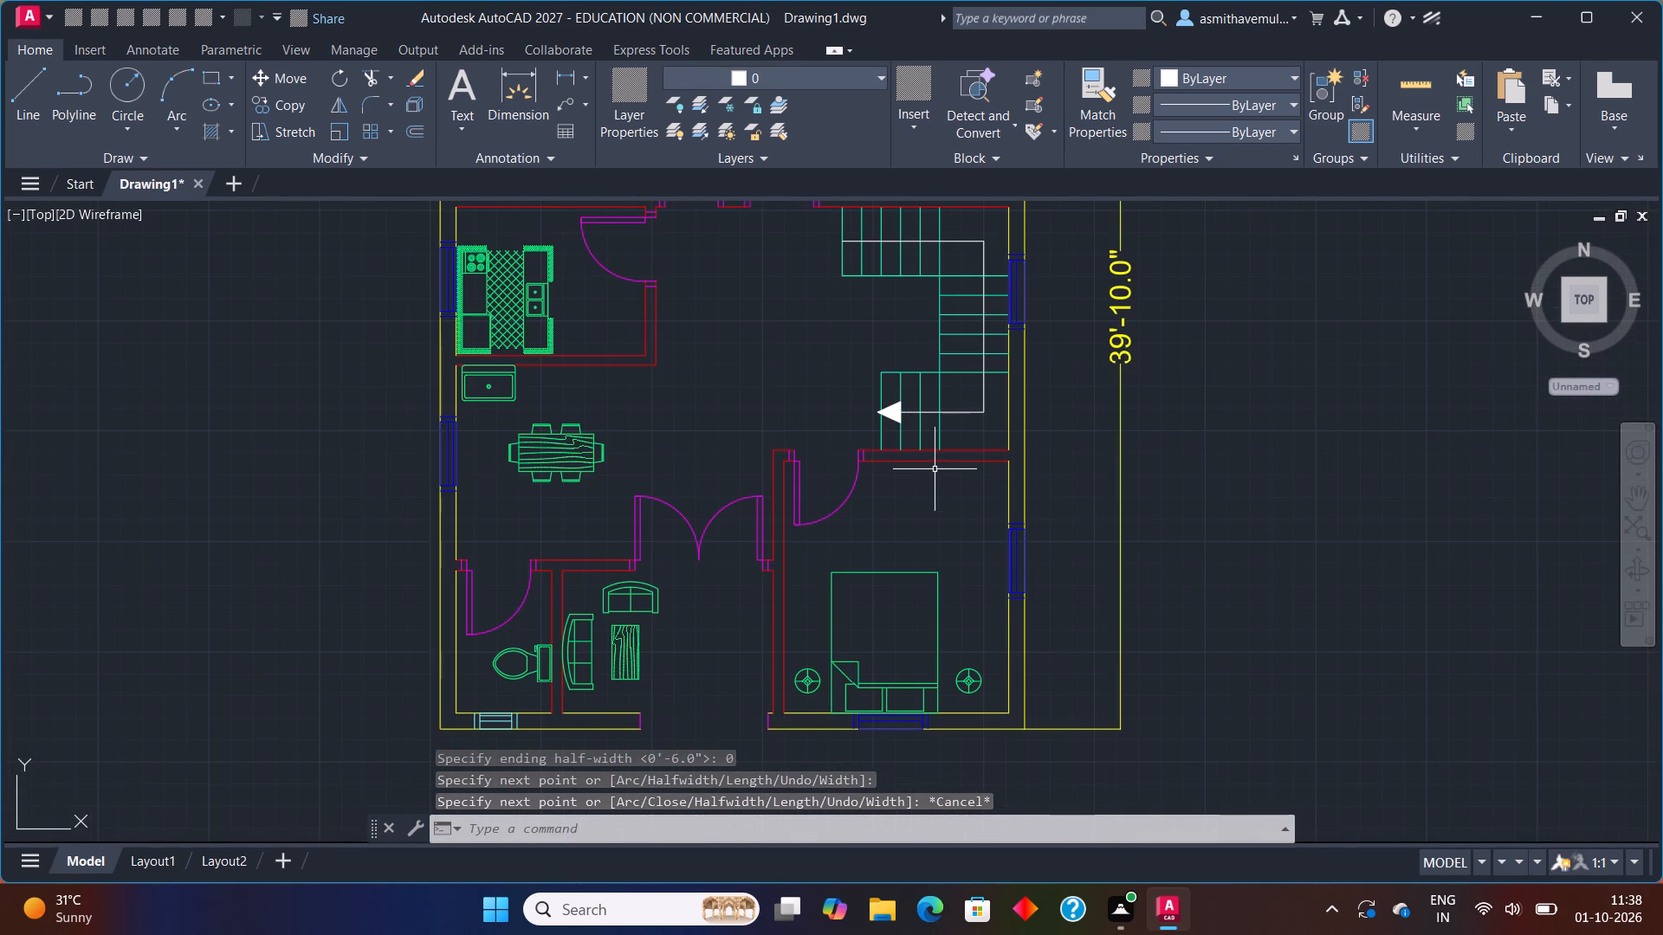
middle_click_drag(935, 466, 921, 490)
scroll(921, 490, "down", 2)
scroll(872, 586, "up", 1)
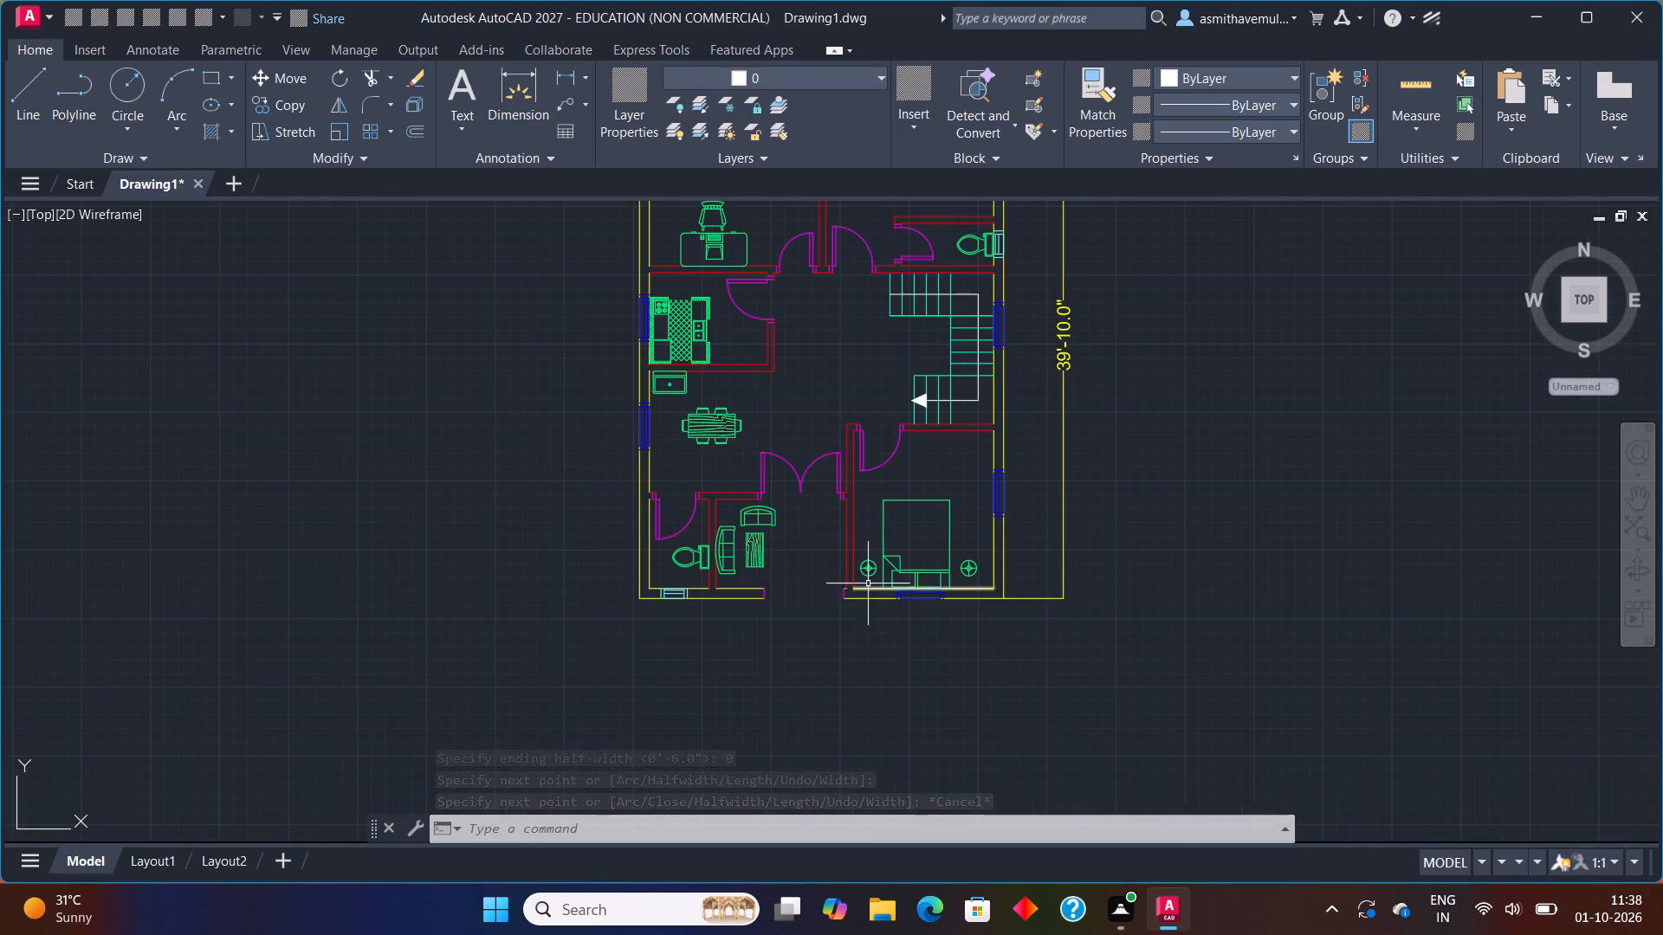
middle_click_drag(793, 458, 771, 526)
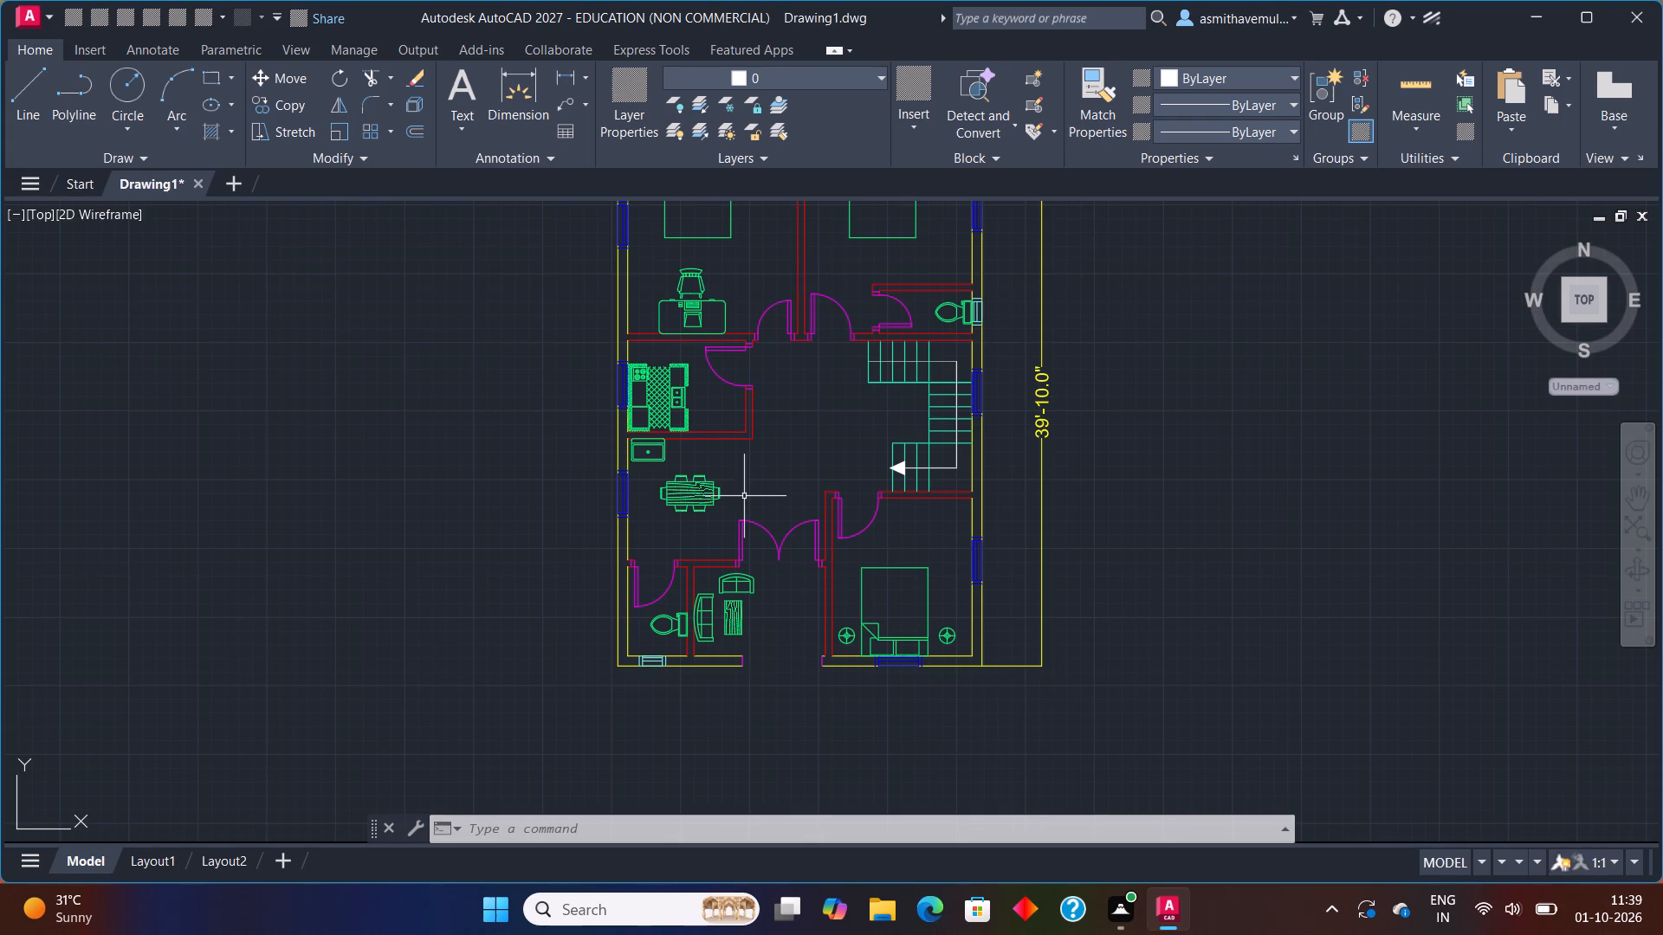
Move the dining table set from below the kitchen into the open hall between the kitchen and the staircase.
left_click(682, 496)
key("m")
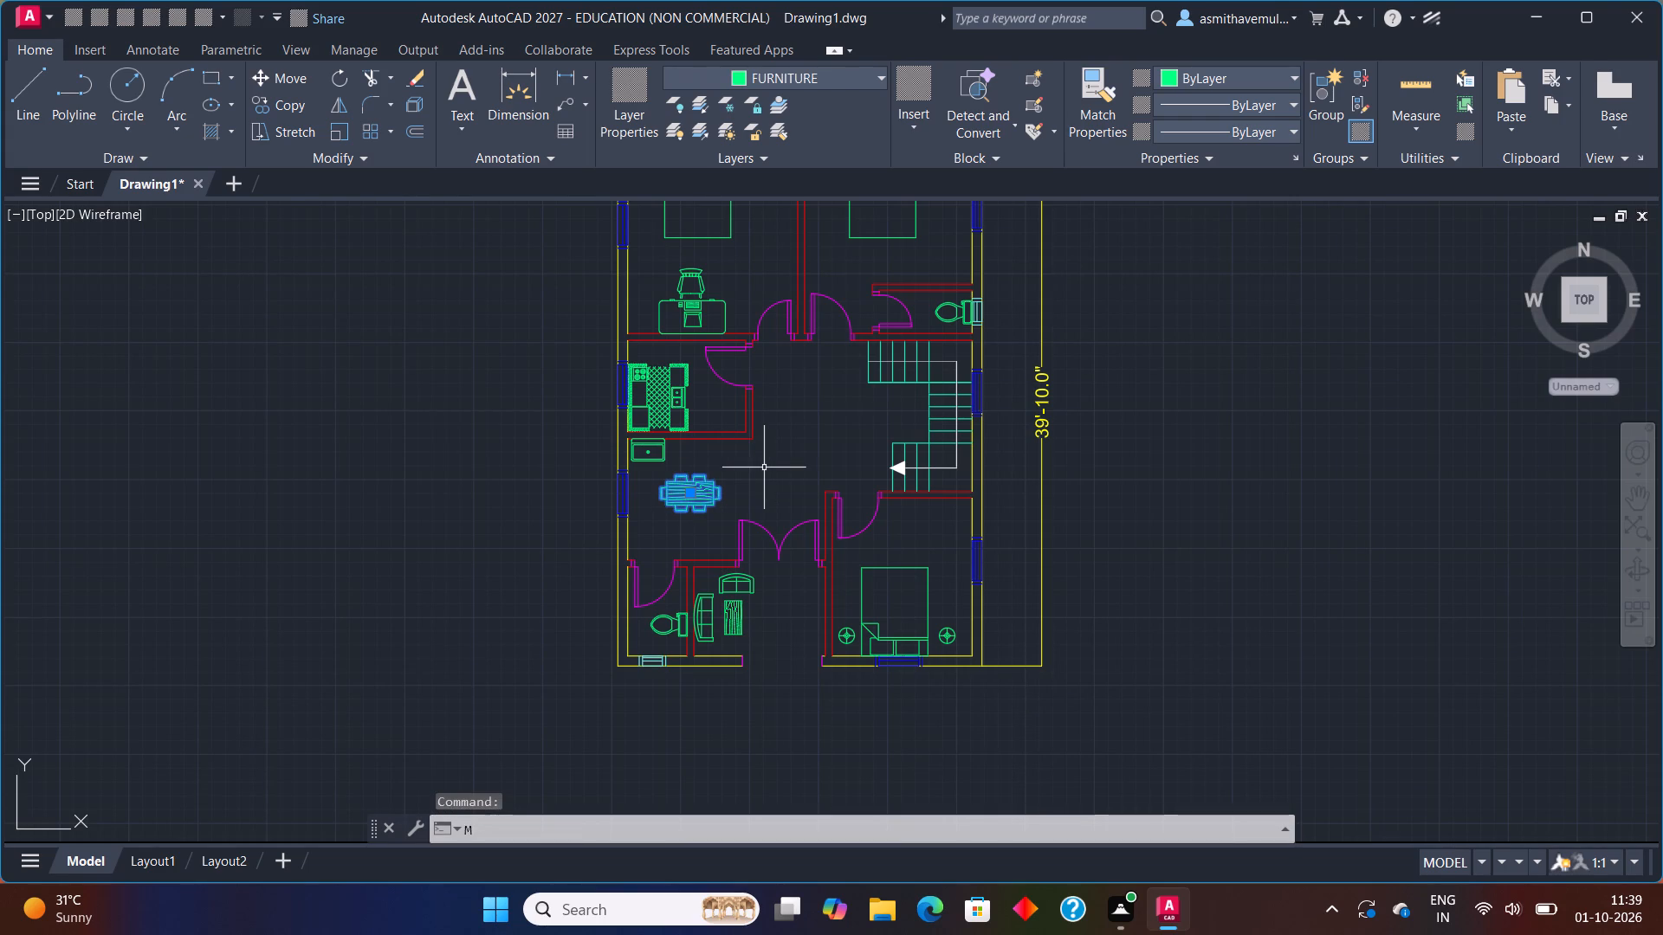
key("Return")
left_click(718, 494)
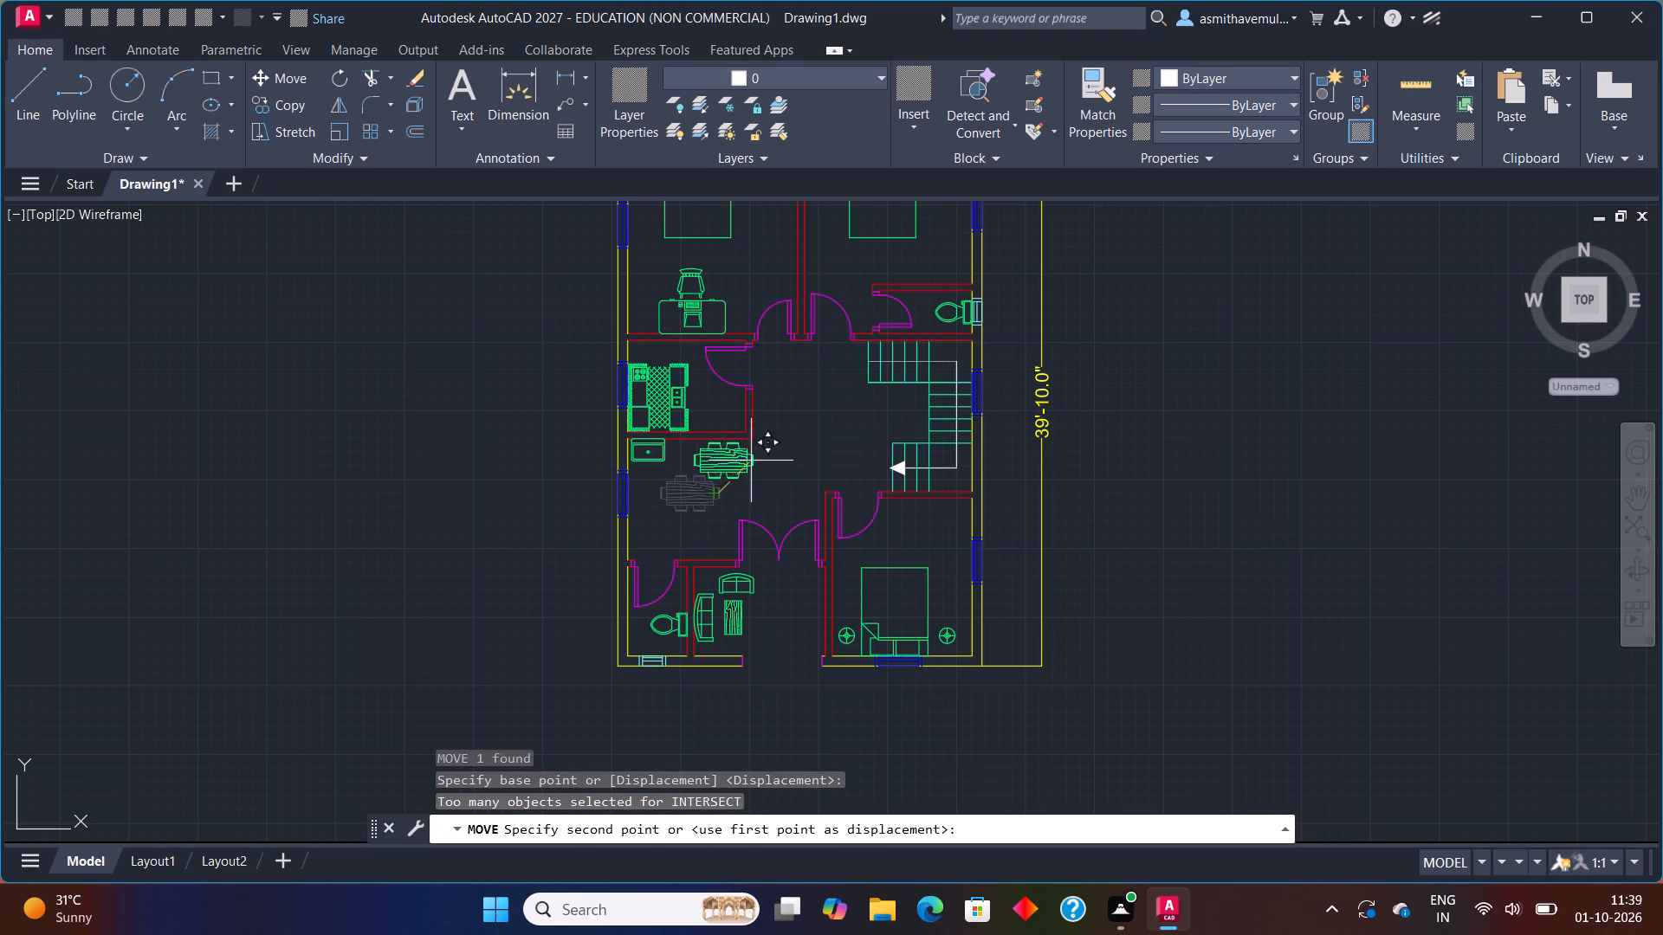
left_click(836, 421)
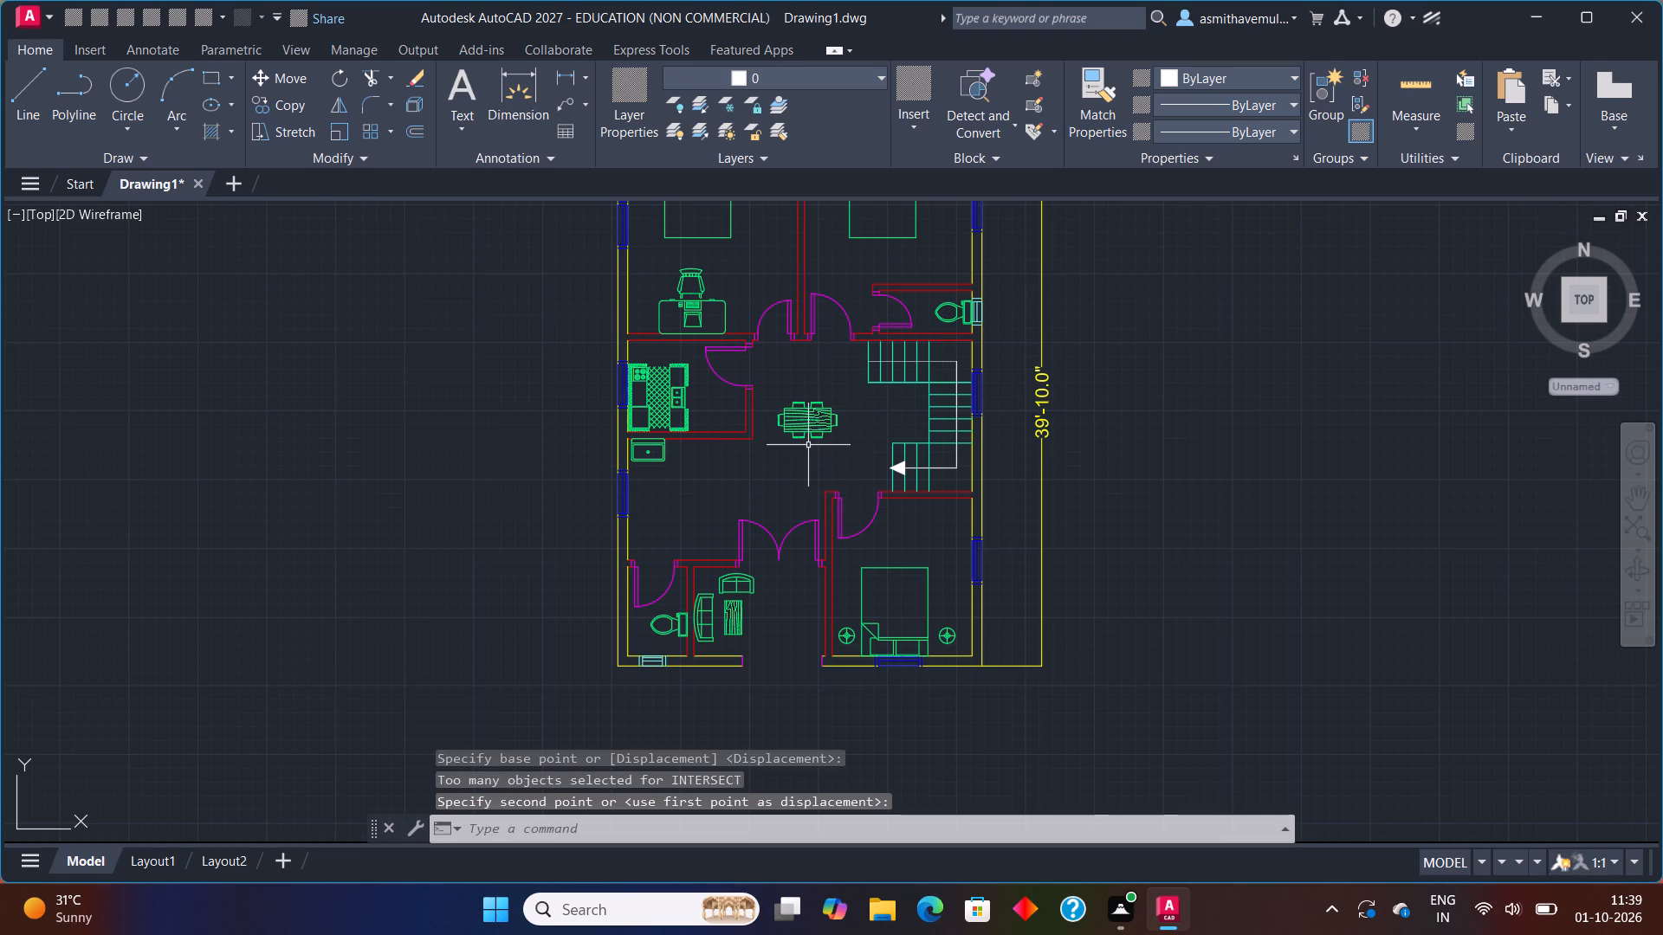
Move the dining table set slightly west and north, closer to the kitchen's east wall.
scroll(808, 446, "up", 2)
left_click(799, 405)
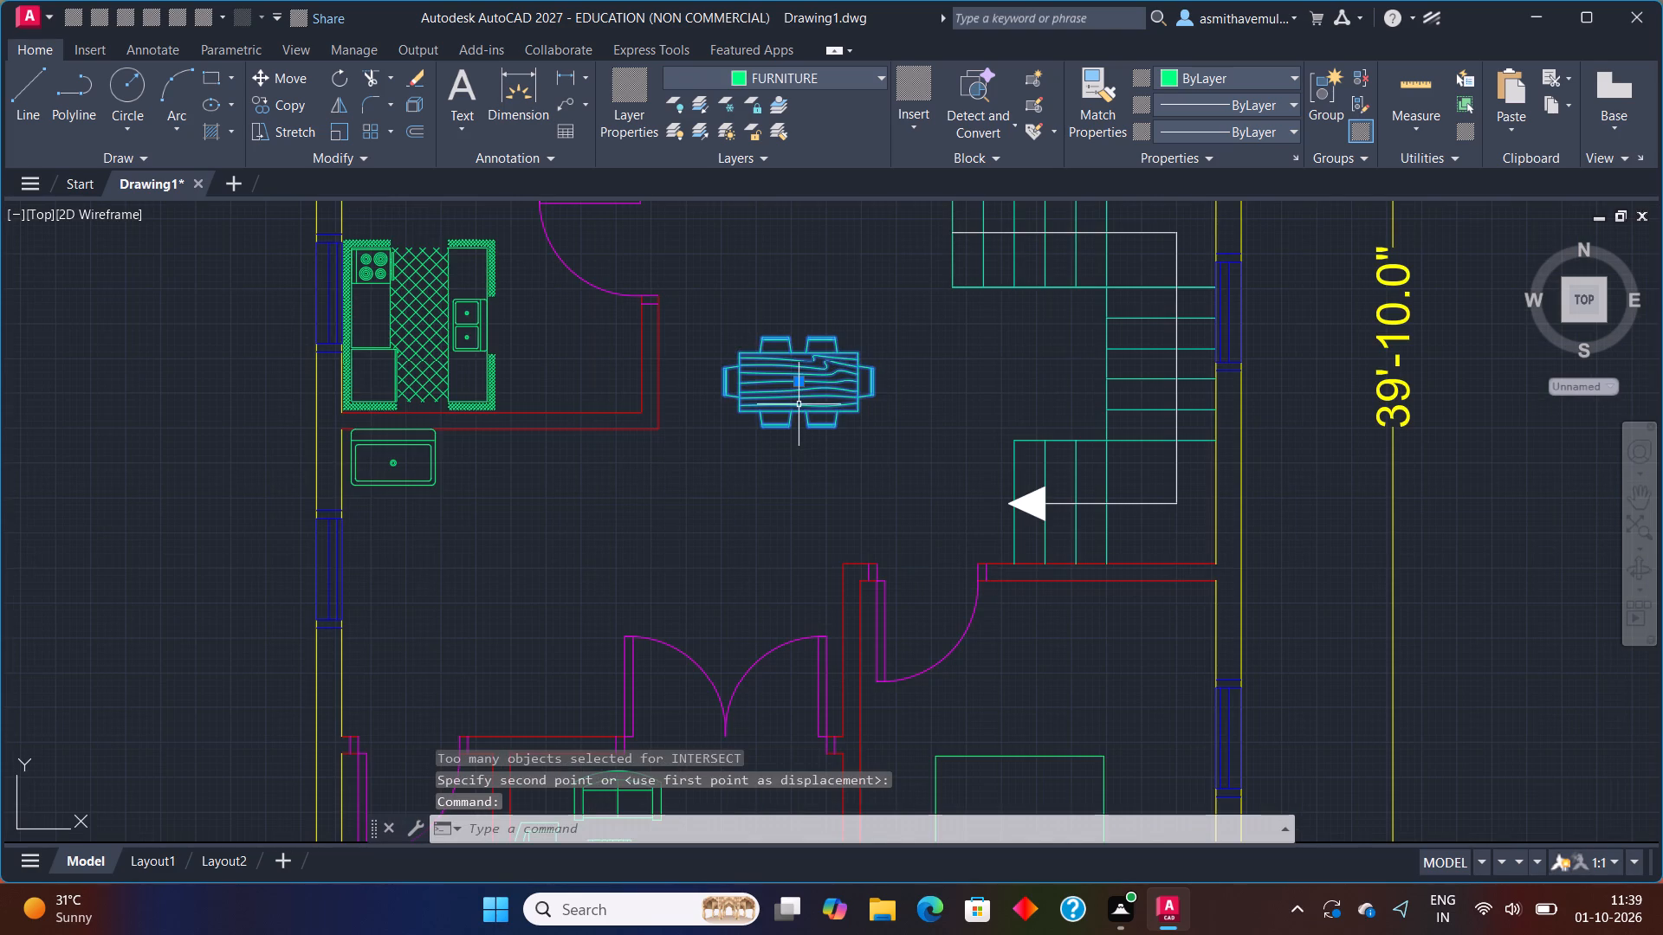
key("m")
key("Return")
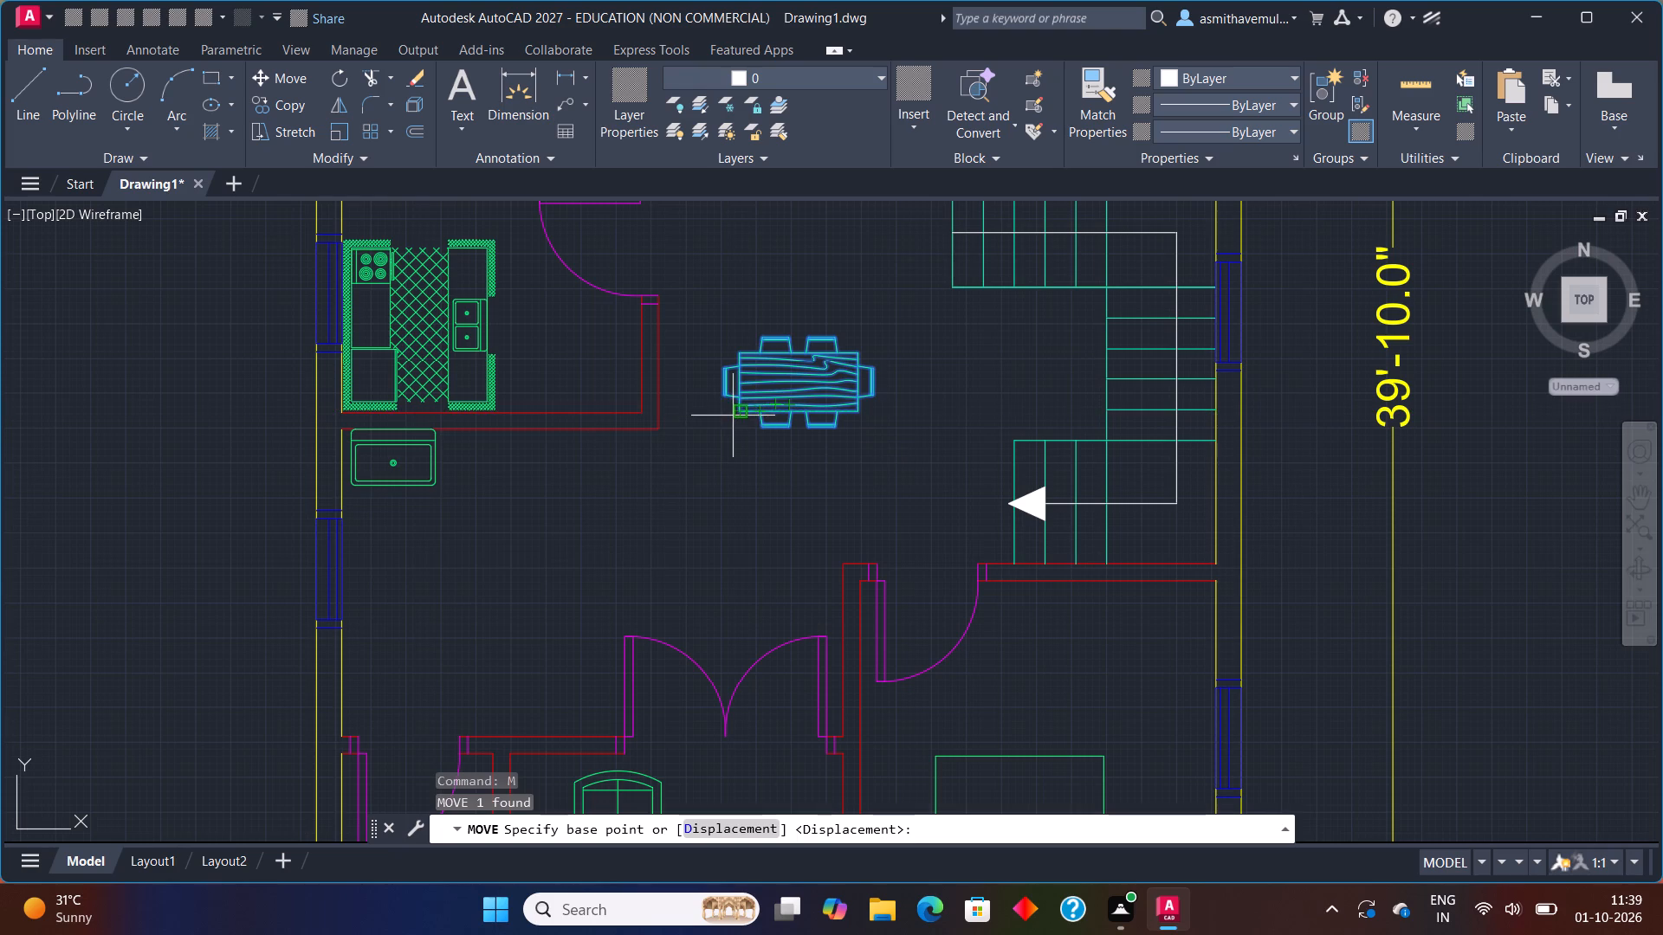
left_click(736, 415)
left_click(701, 403)
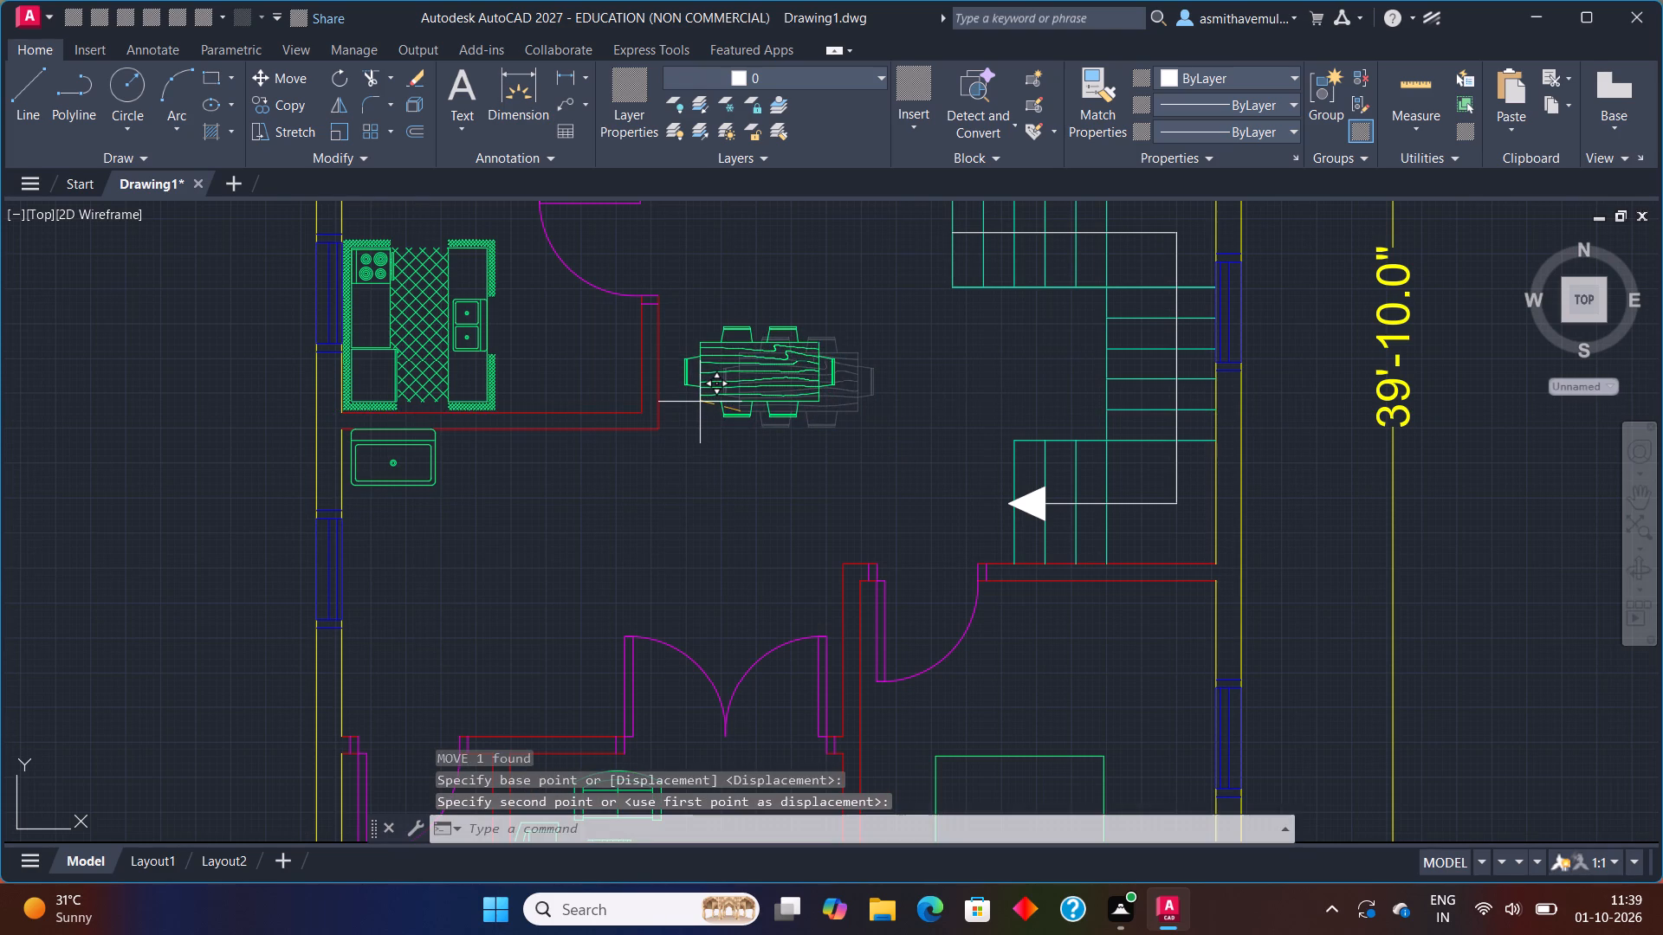
Move the washbasin from below the kitchen into the open hall and scale it down to about two-thirds size.
left_click(429, 462)
key("m")
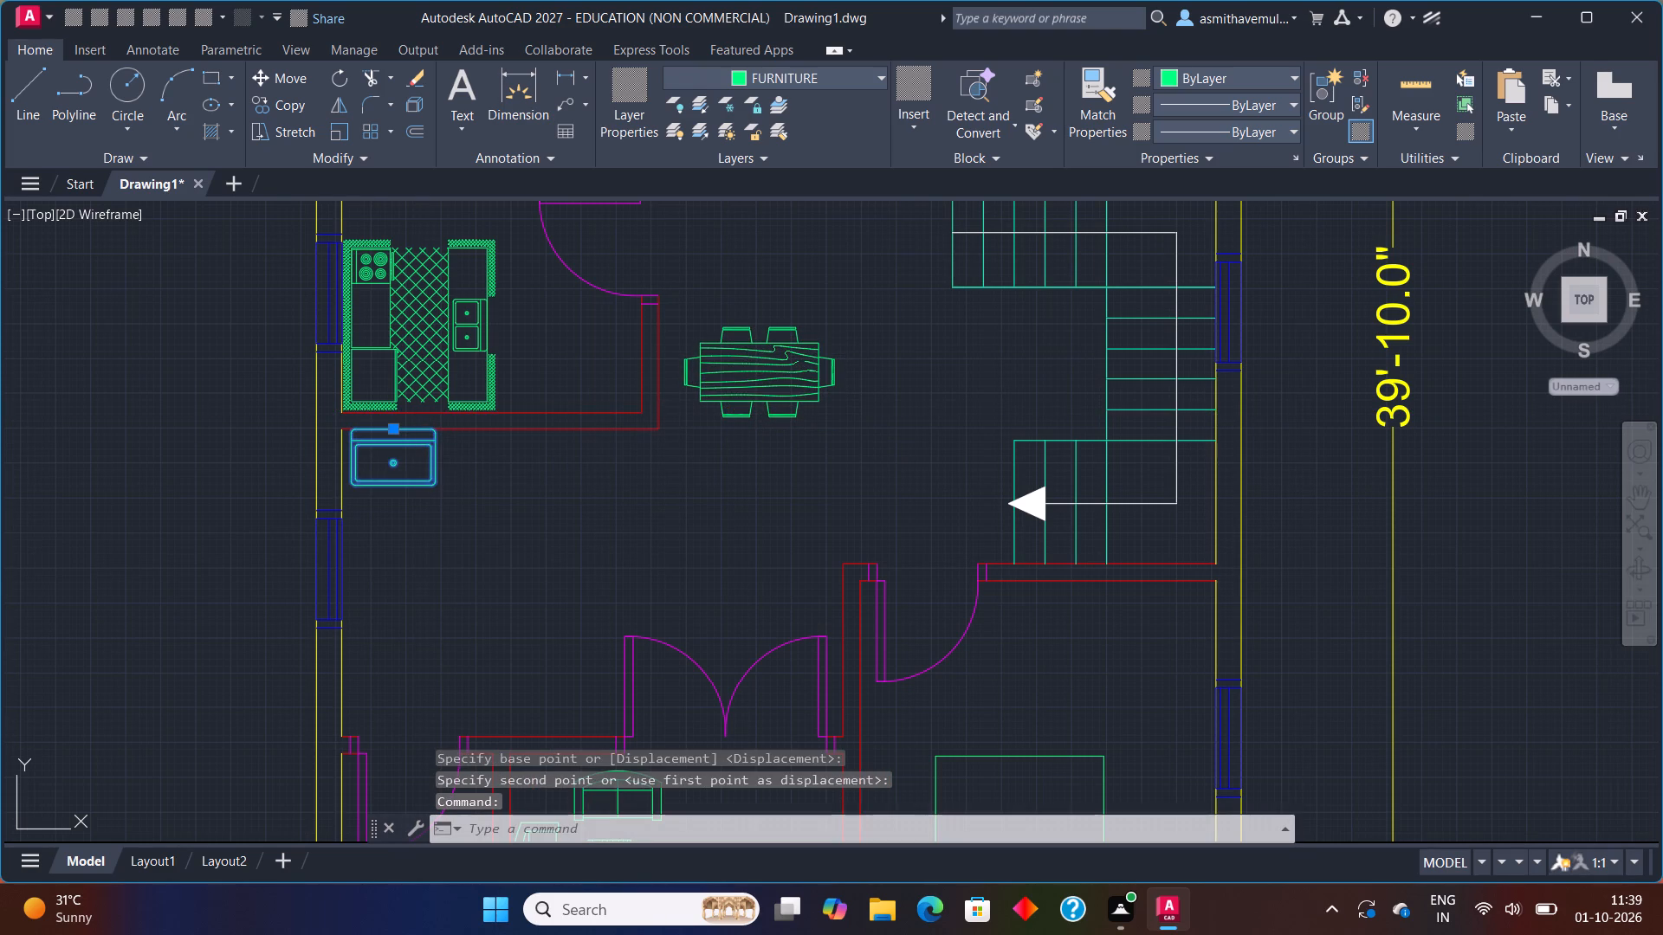
key("Return")
left_click(426, 467)
left_click(706, 544)
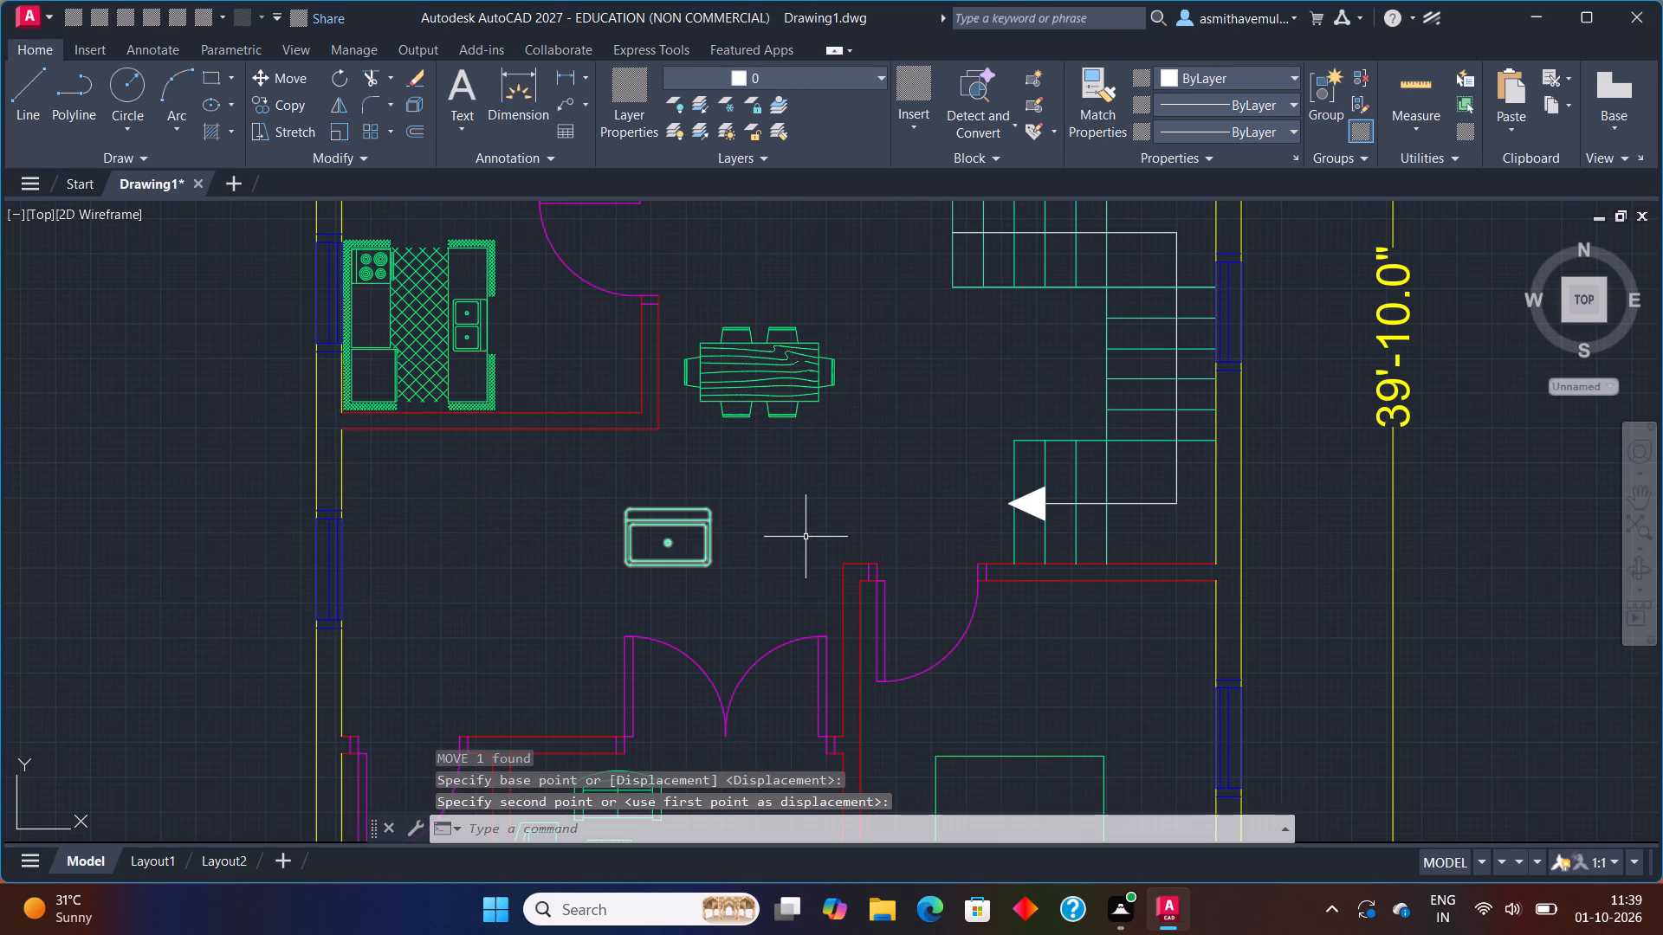
left_click_drag(806, 545, 618, 555)
type("SCAL")
key("e")
key("Return")
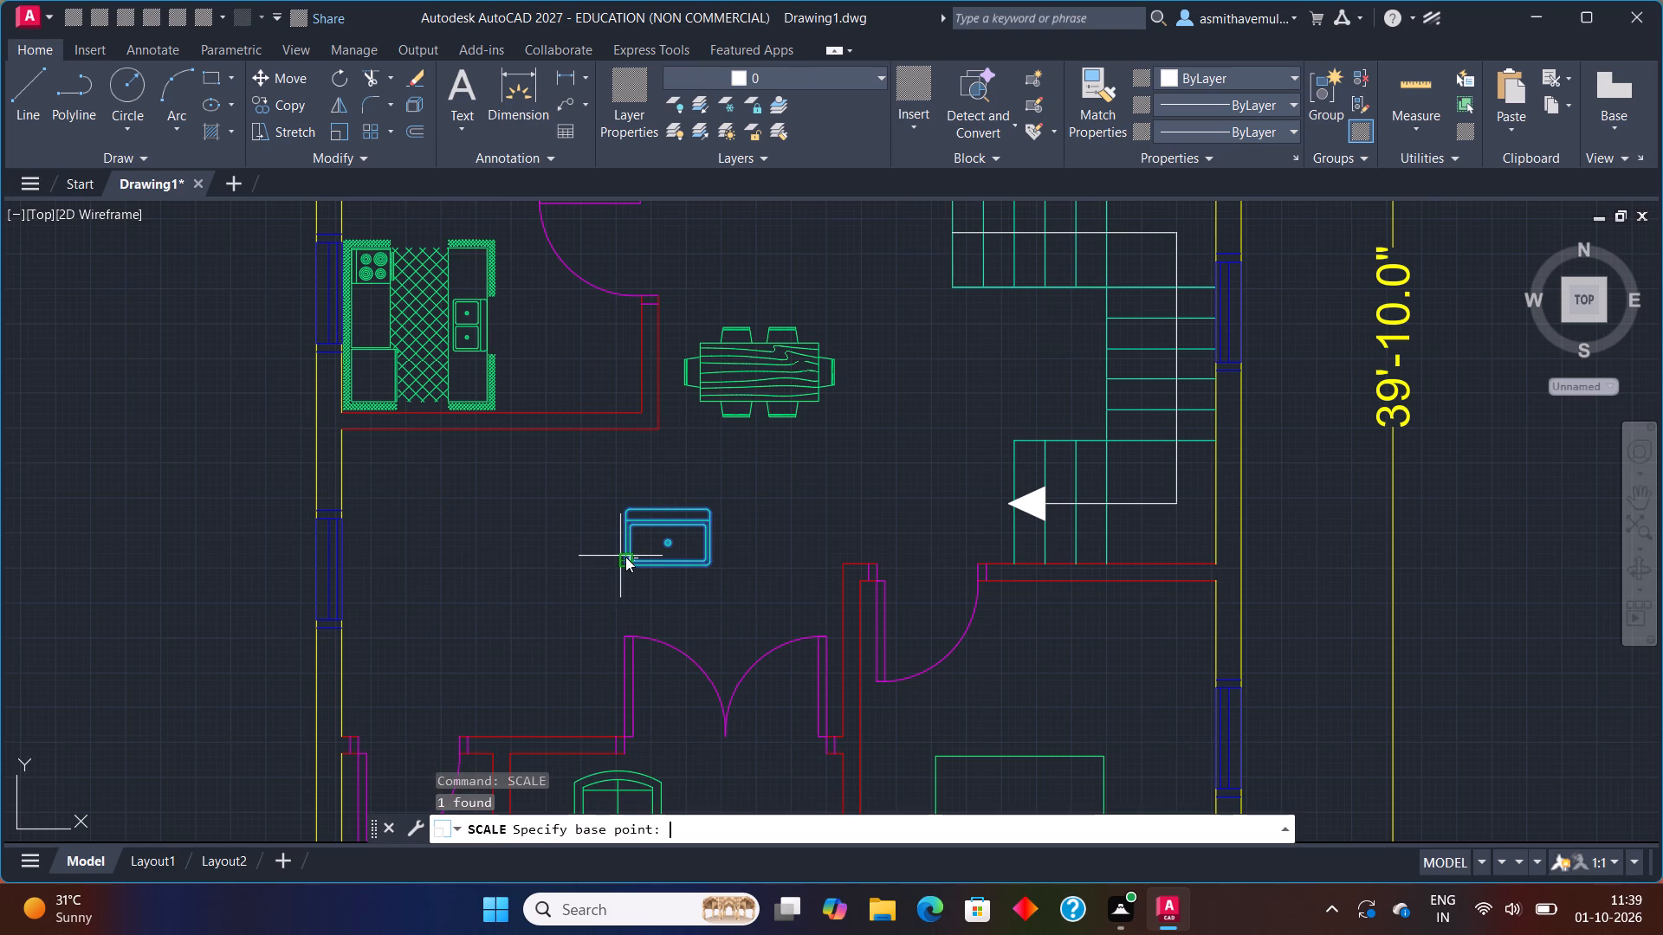
left_click(631, 561)
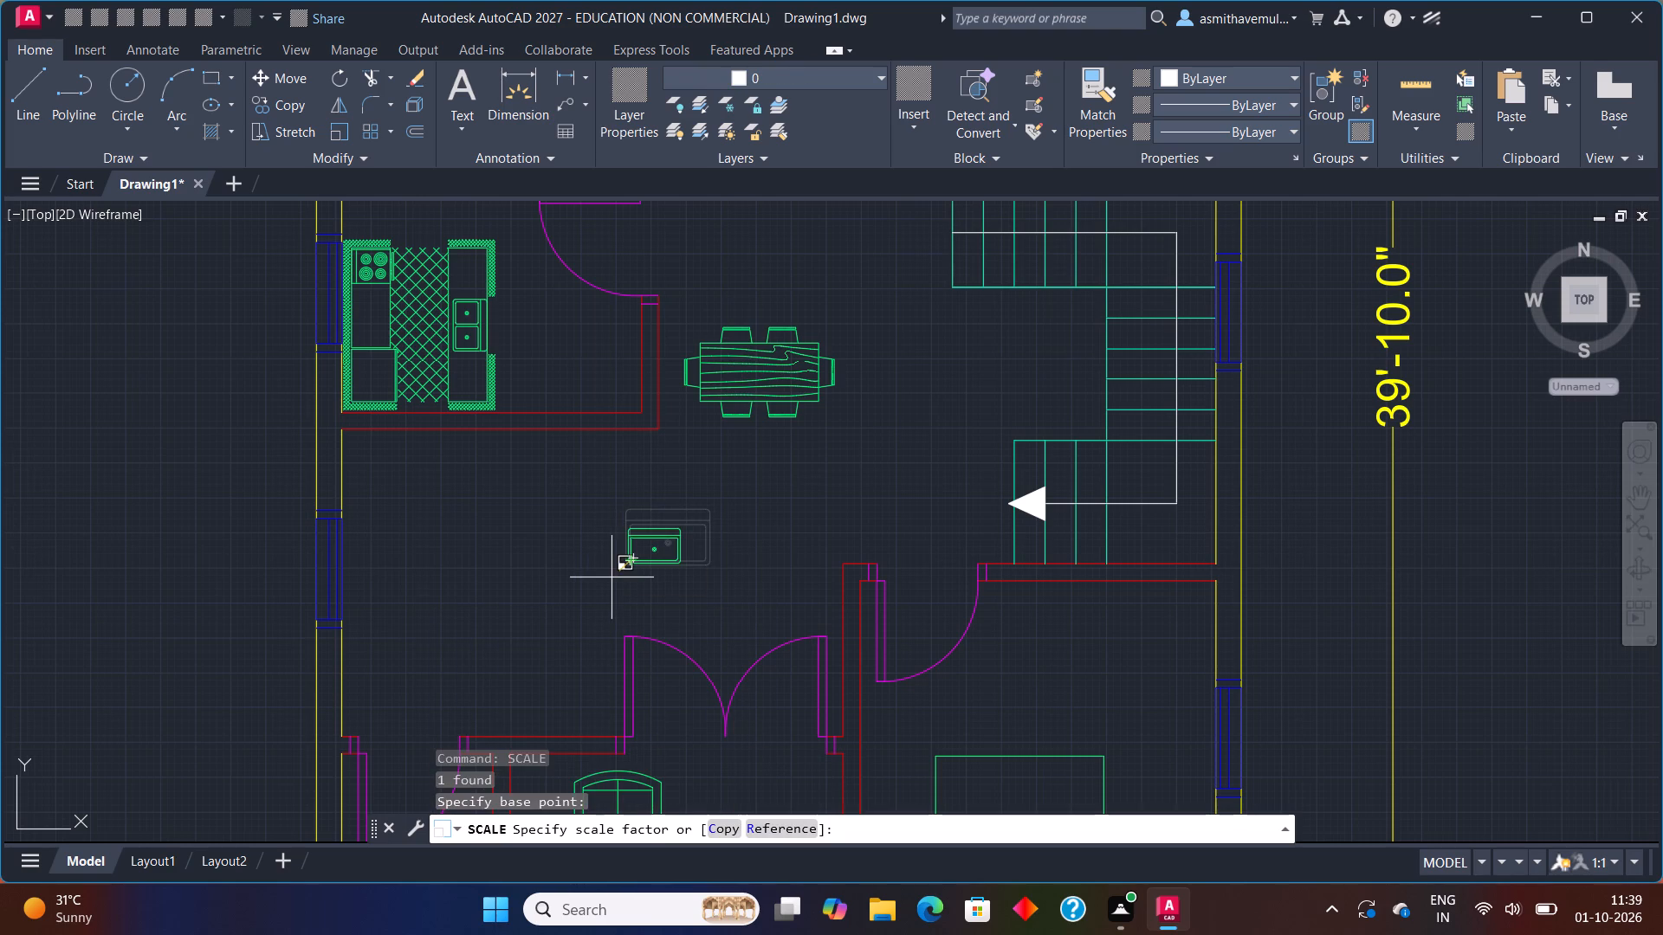
left_click(611, 581)
Move the washbasin by its back edge's midpoint against the kitchen's south wall, next to that wall's east corner.
left_click_drag(682, 561, 594, 558)
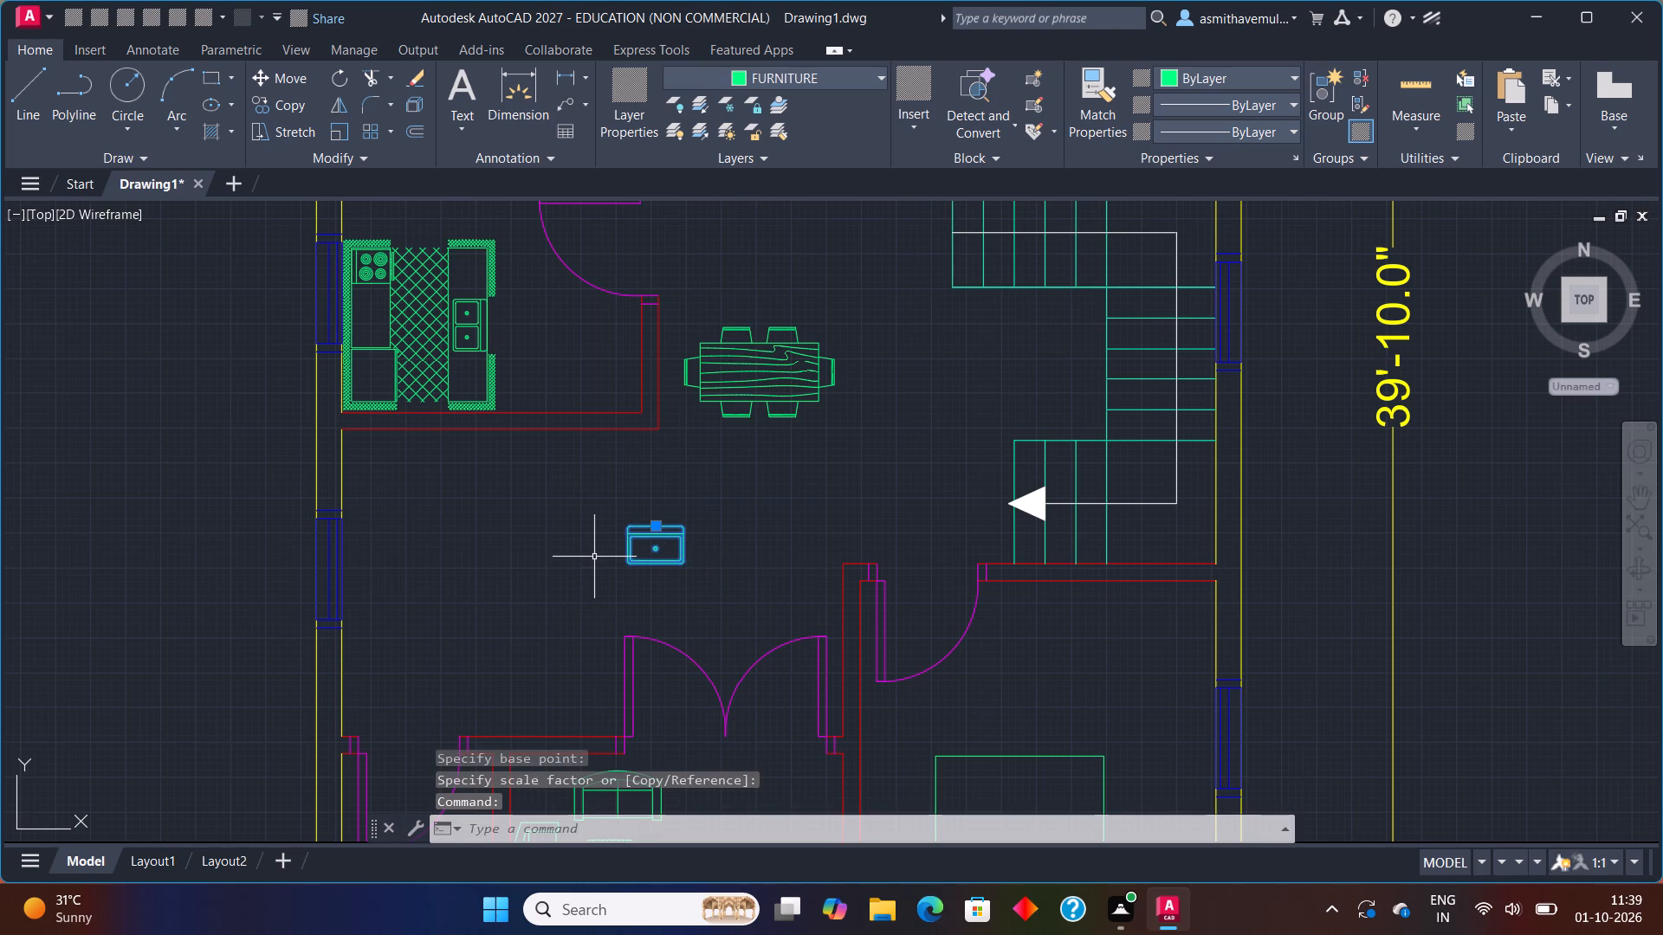
key("m")
key("Return")
scroll(617, 542, "up", 1)
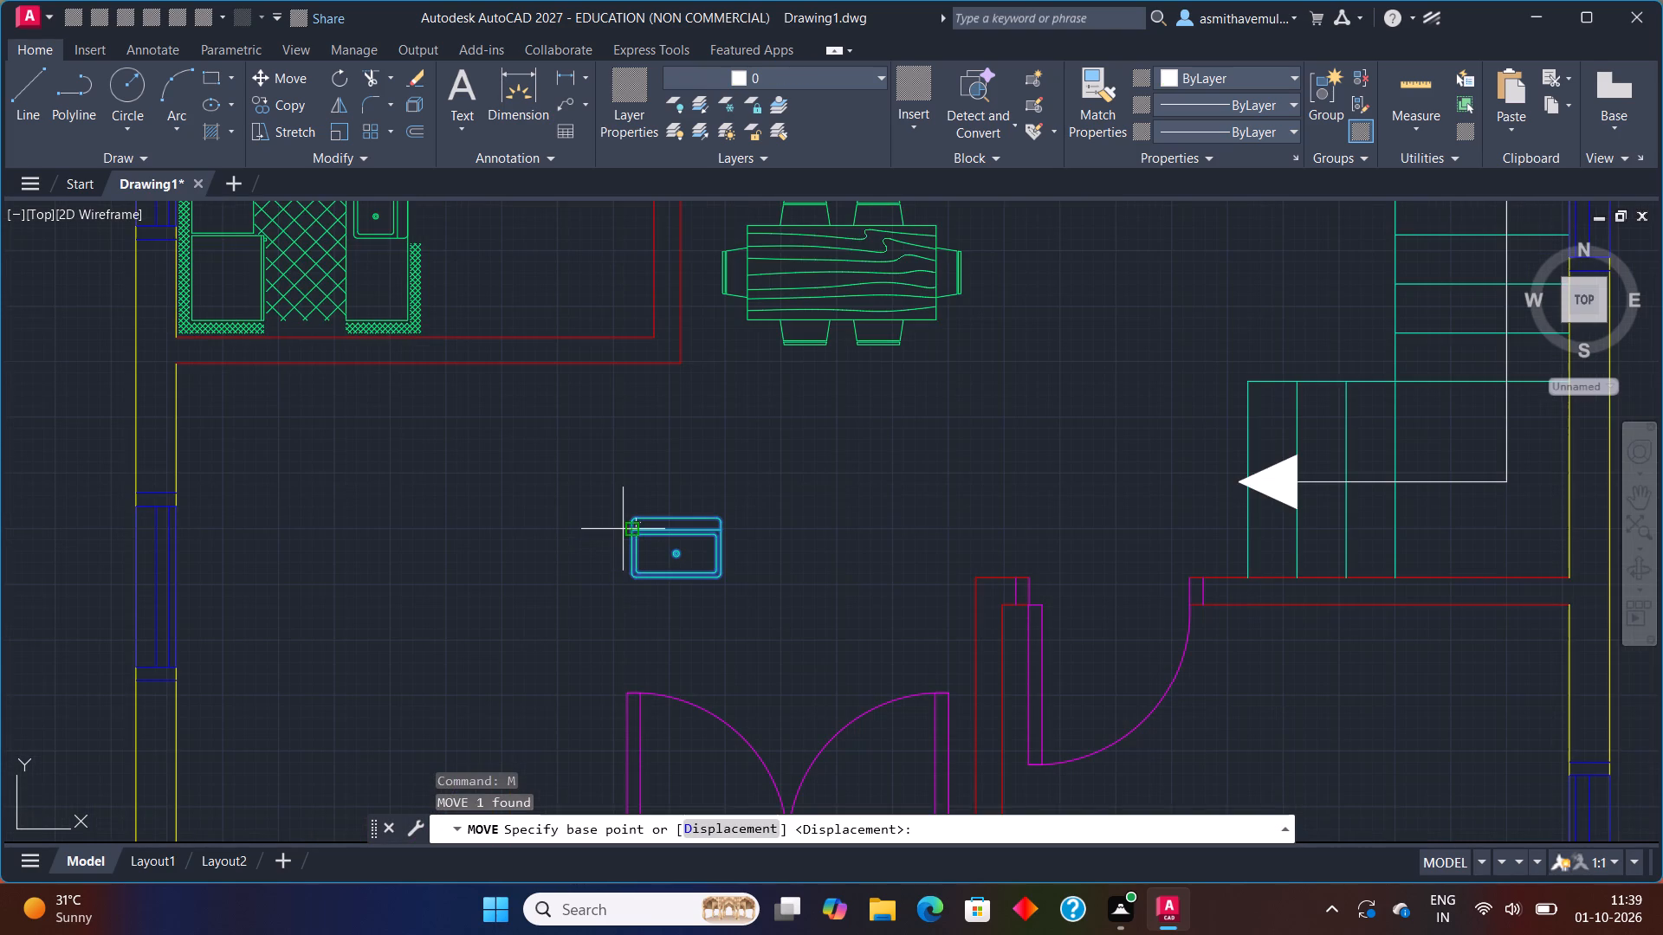
left_click(677, 514)
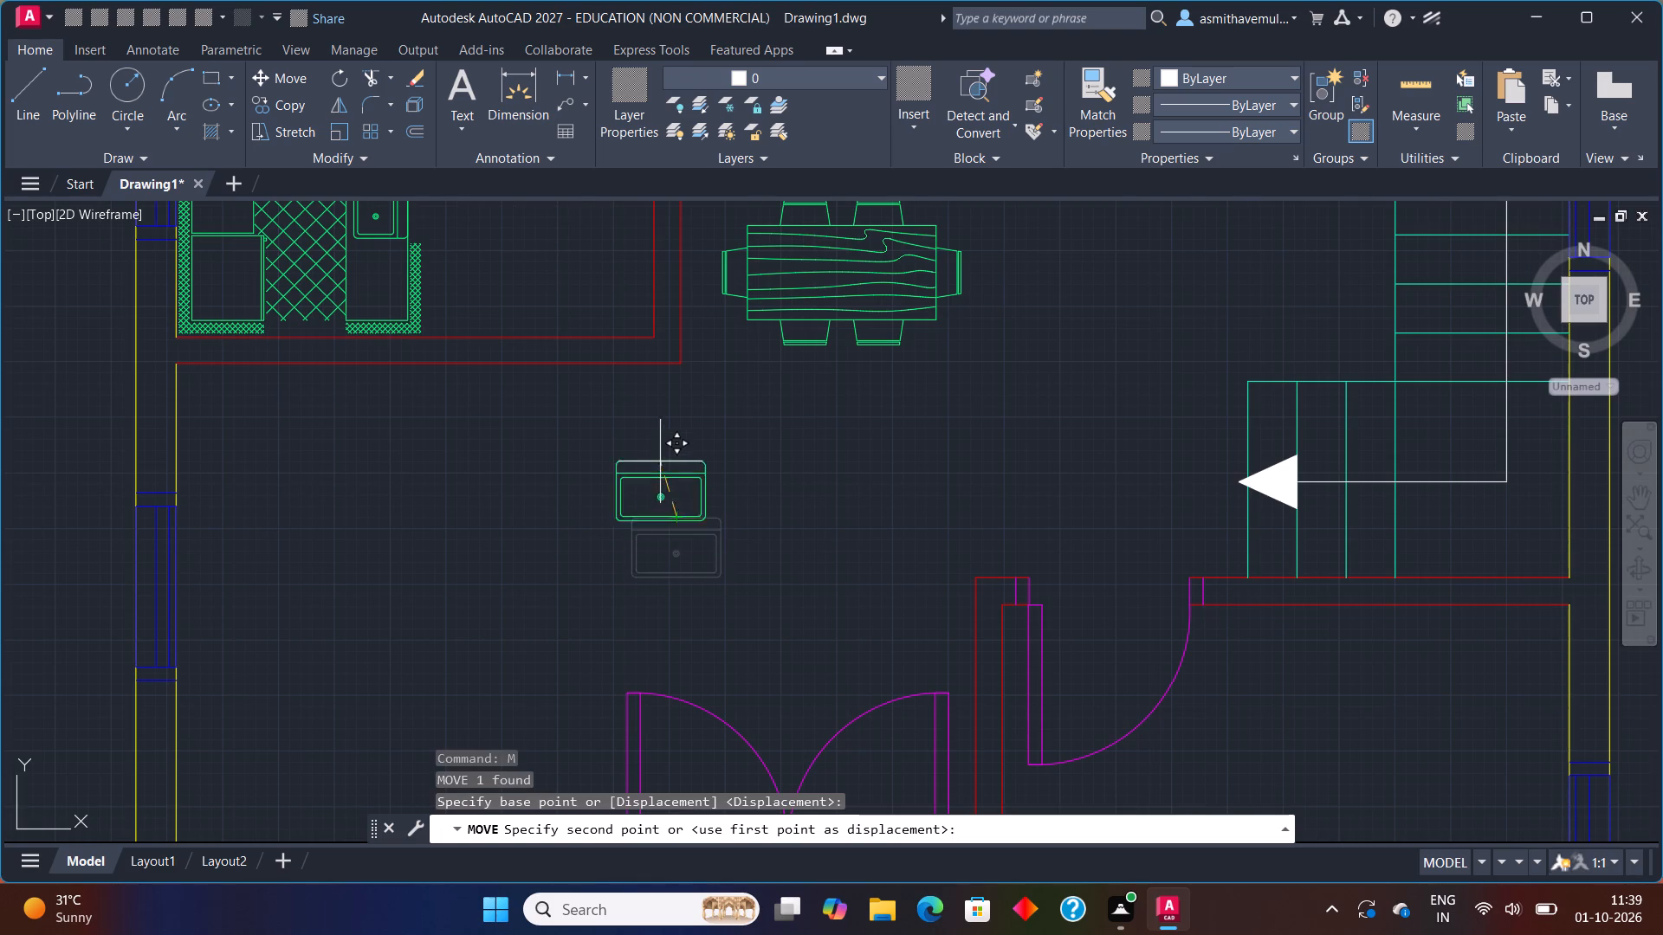
scroll(632, 411, "up", 2)
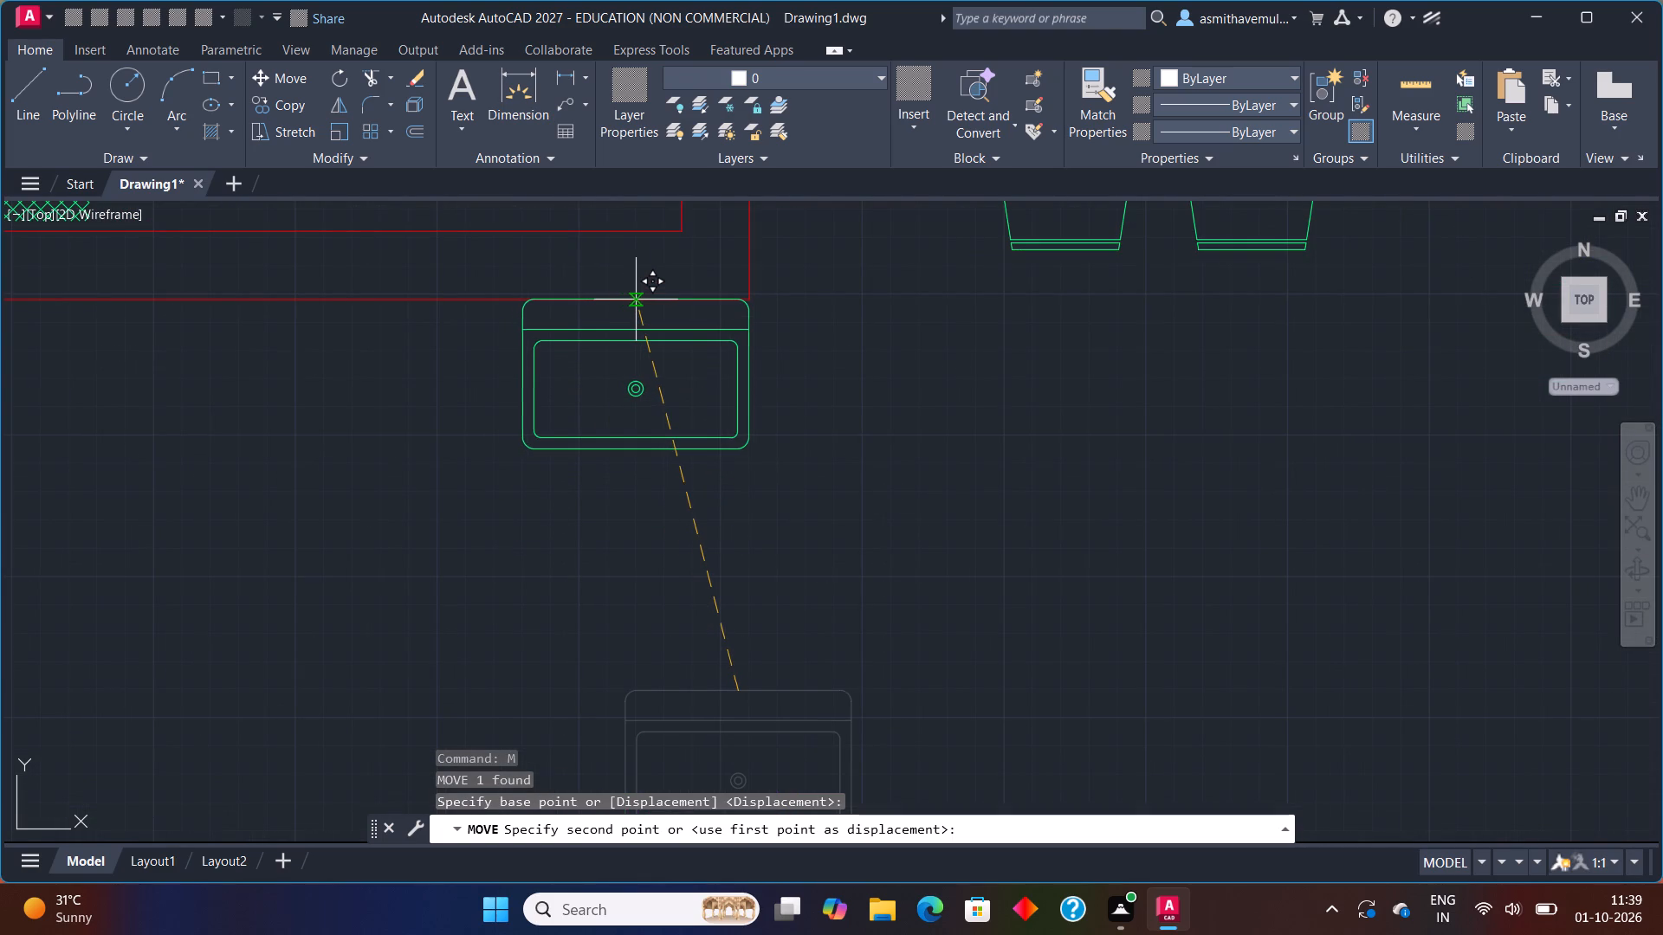
left_click(633, 300)
Copy the washbasin twice into the lower hall, once above the southwest toilet's door and once slightly northeast of it.
scroll(735, 360, "down", 3)
middle_click_drag(702, 546, 702, 445)
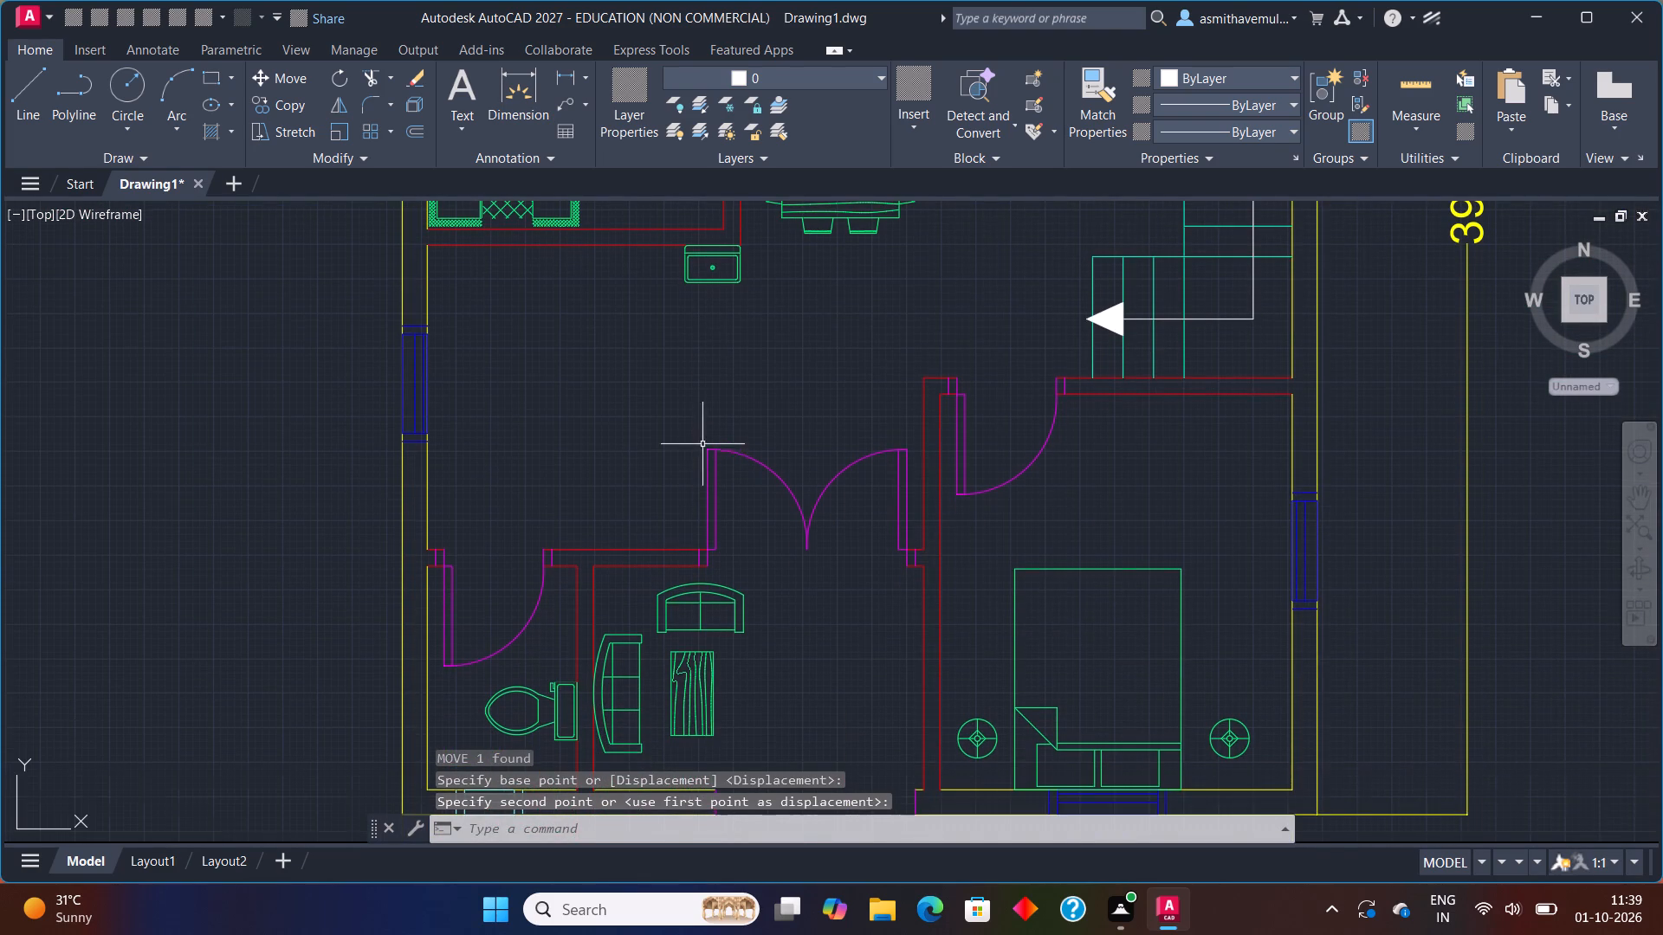
middle_click_drag(598, 684, 620, 558)
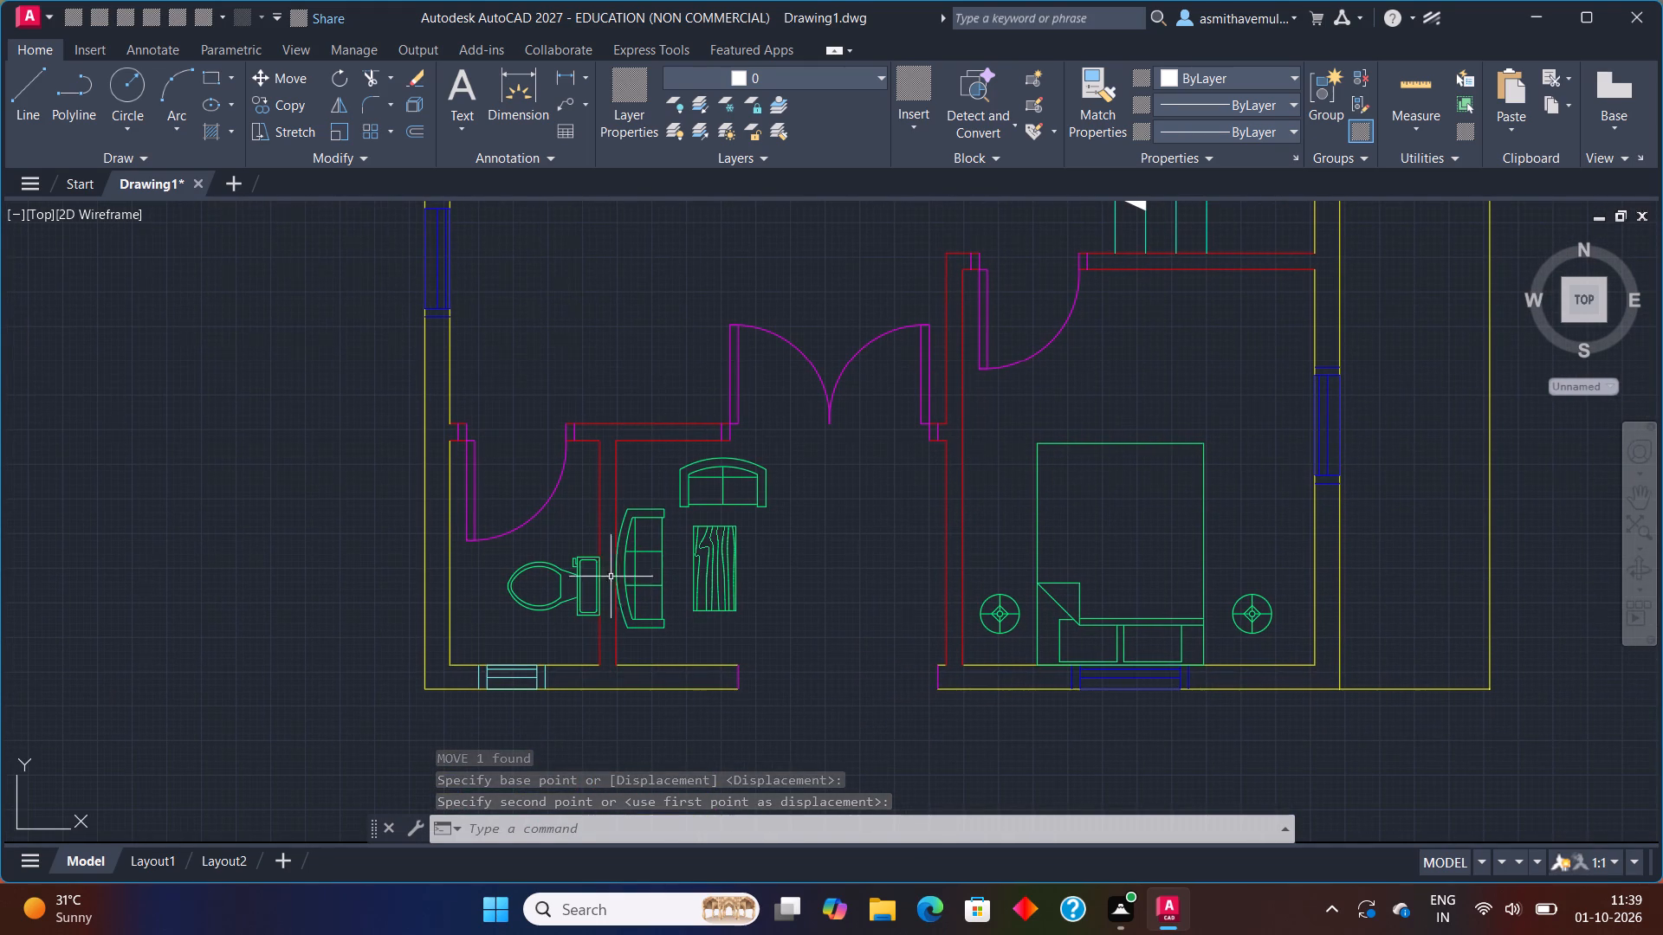
middle_click_drag(673, 357, 674, 536)
left_click_drag(772, 316, 699, 344)
type("CO")
type("PY")
key("Return")
left_click(715, 340)
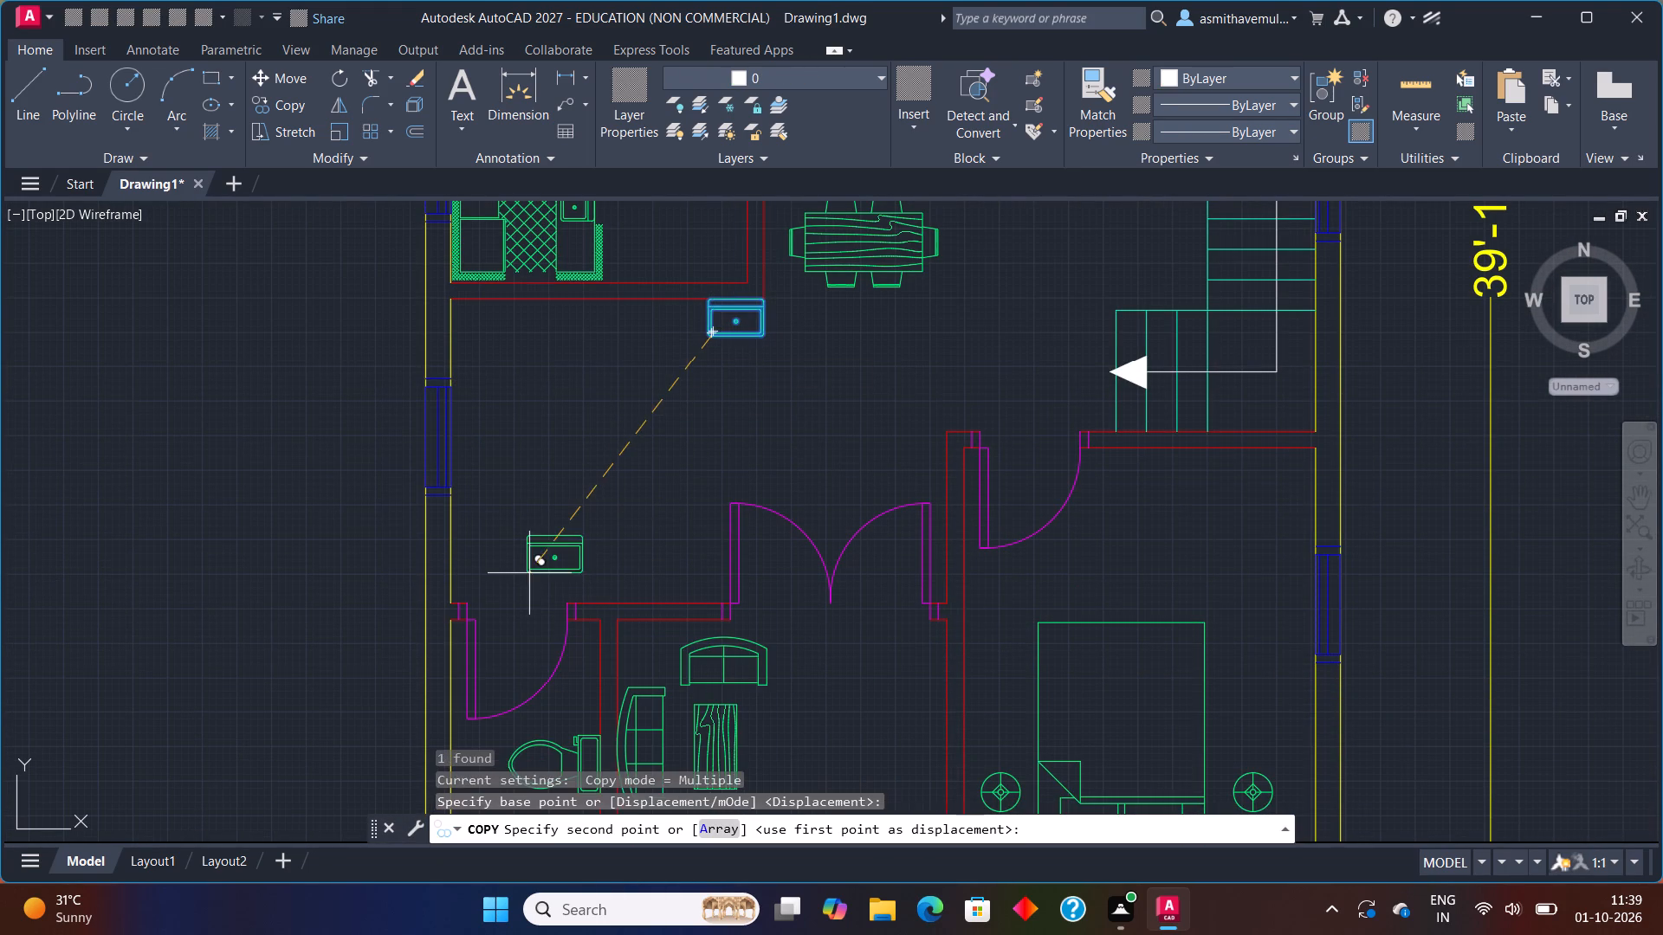
left_click(528, 572)
left_click(613, 508)
key("Escape")
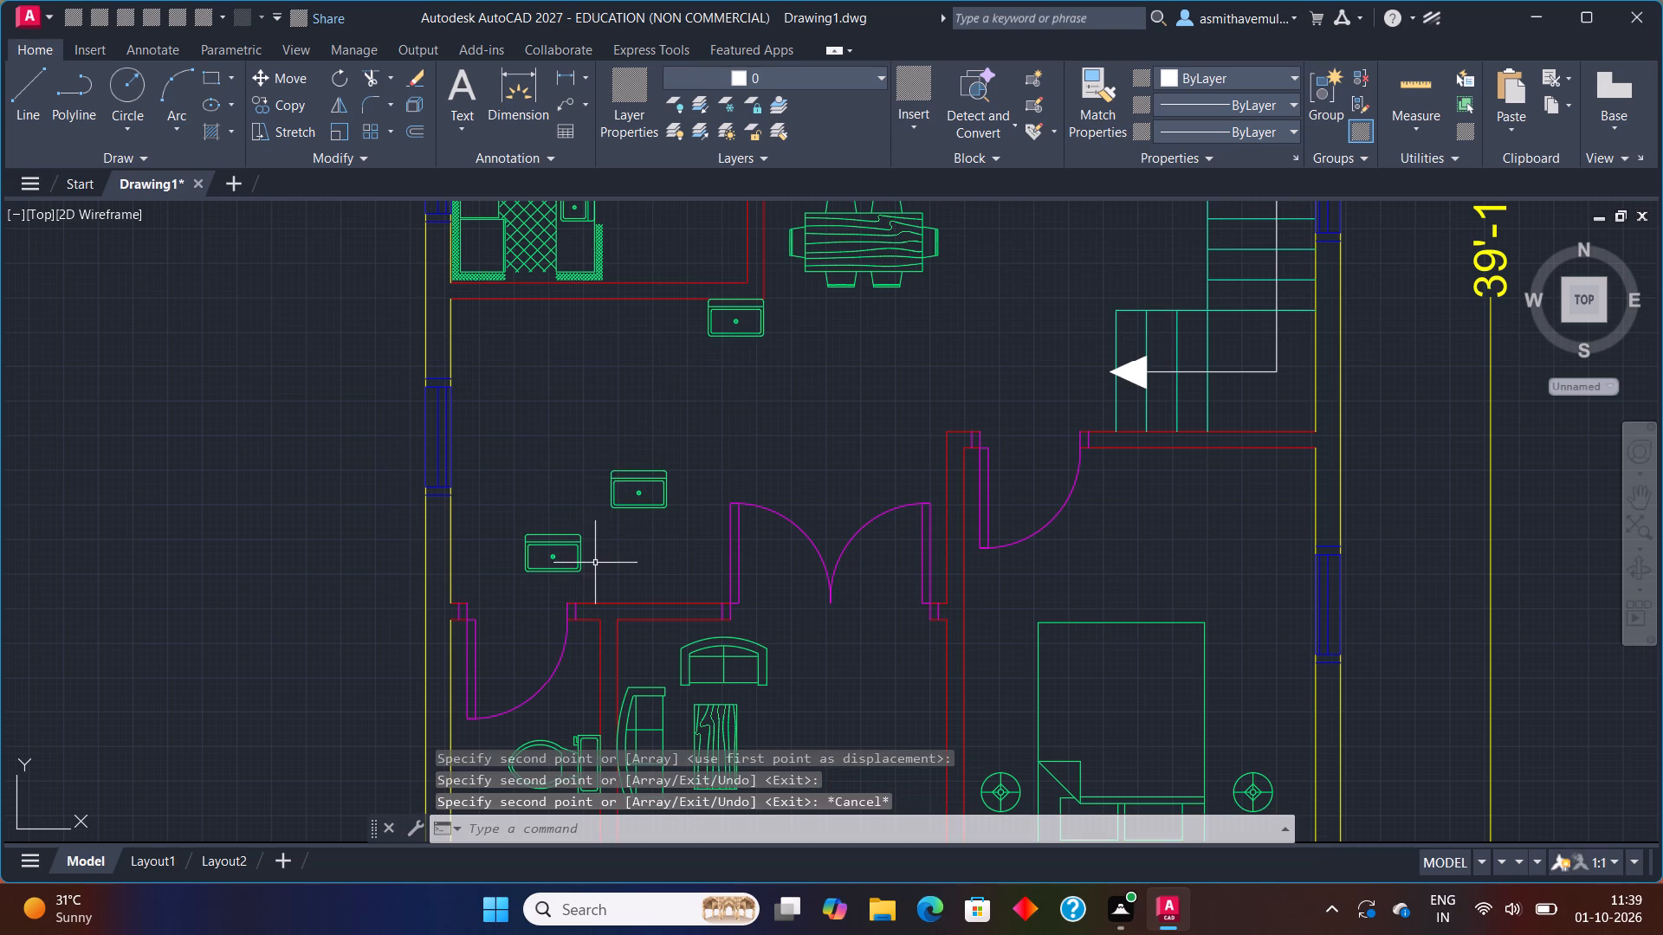
Rotate the washbasin copy above the toilet door by about 177° around its upper-right corner.
middle_click_drag(595, 563, 632, 373)
left_click_drag(633, 370, 566, 380)
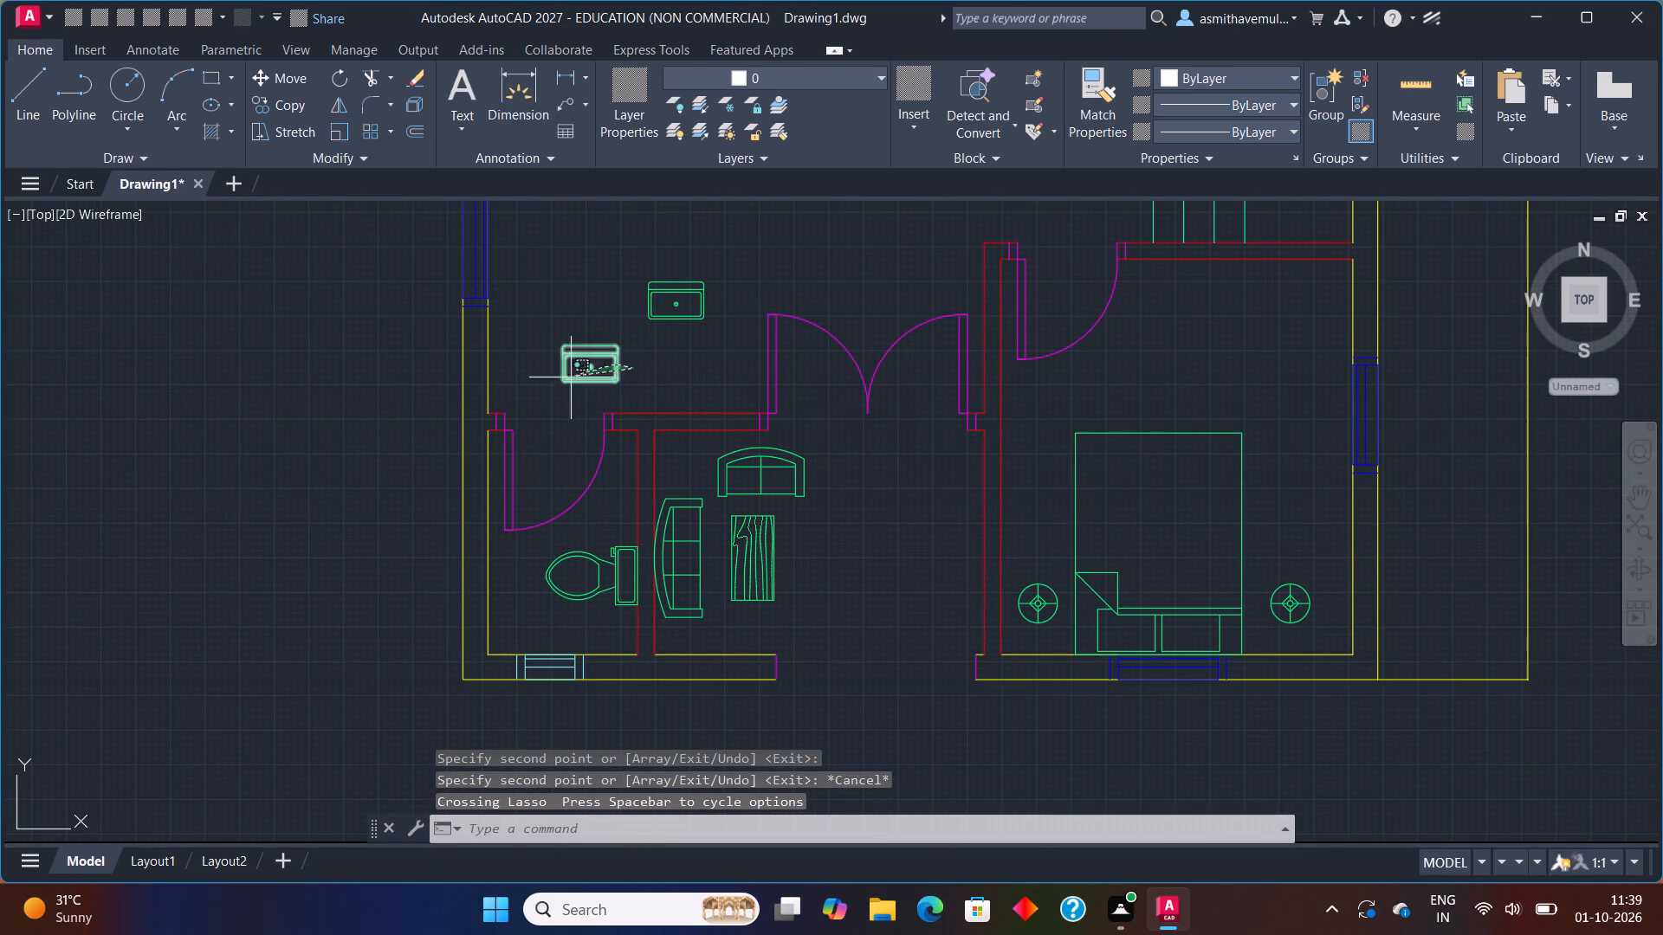
left_click_drag(566, 380, 553, 387)
type("RO")
key("Return")
left_click(620, 347)
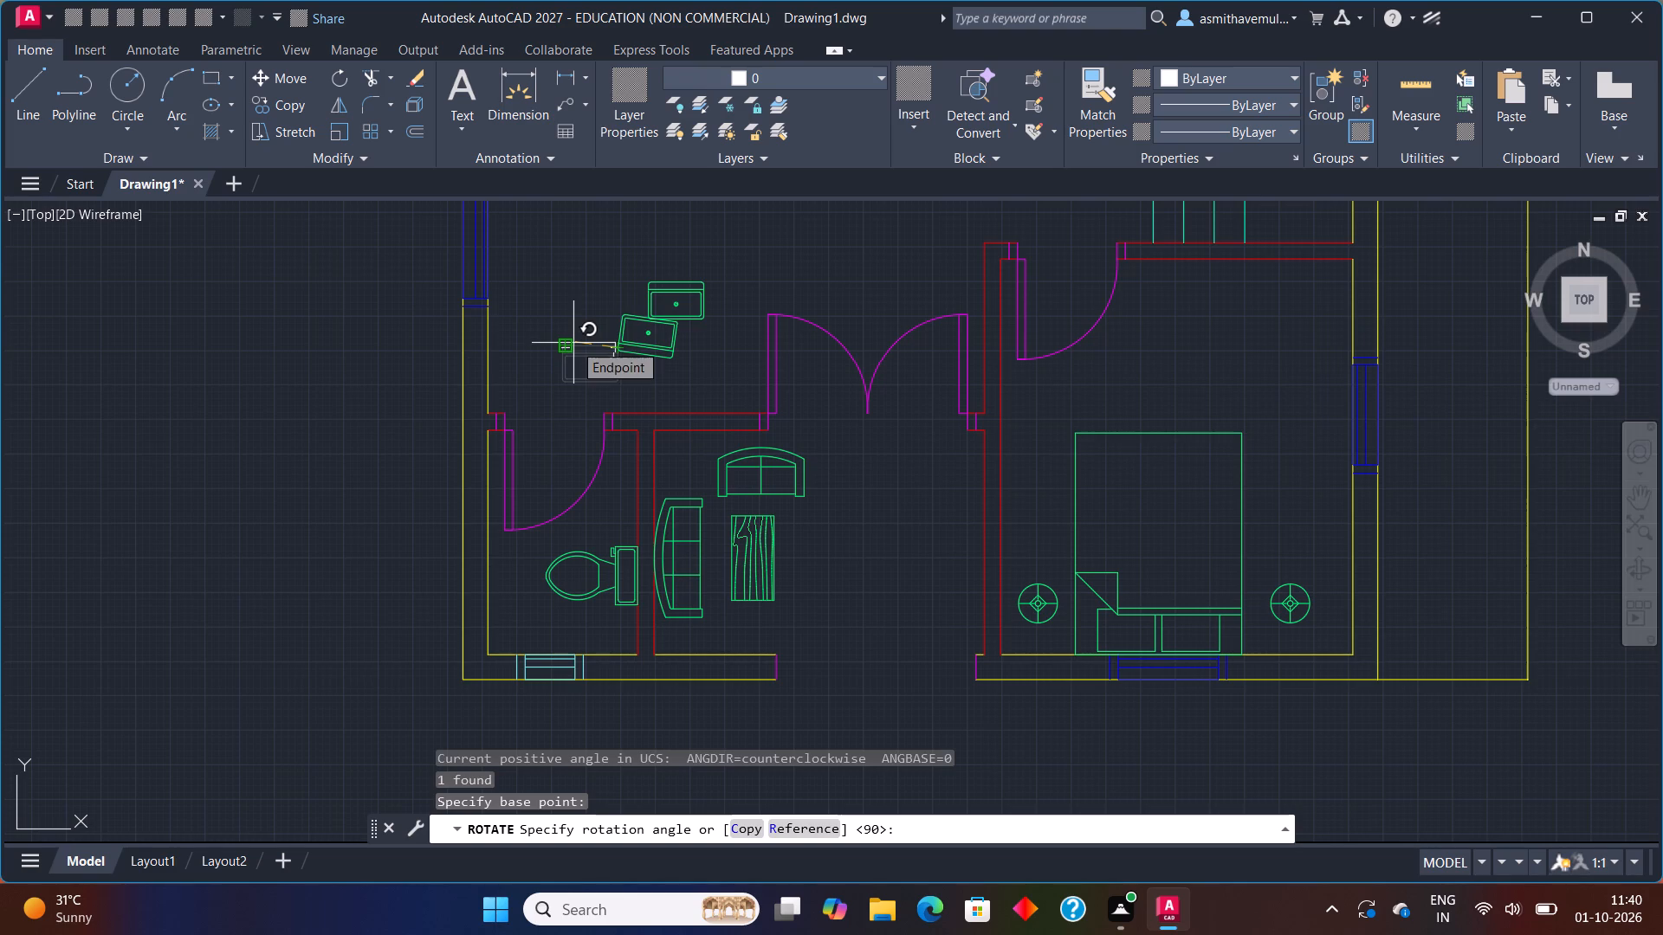
key("F8")
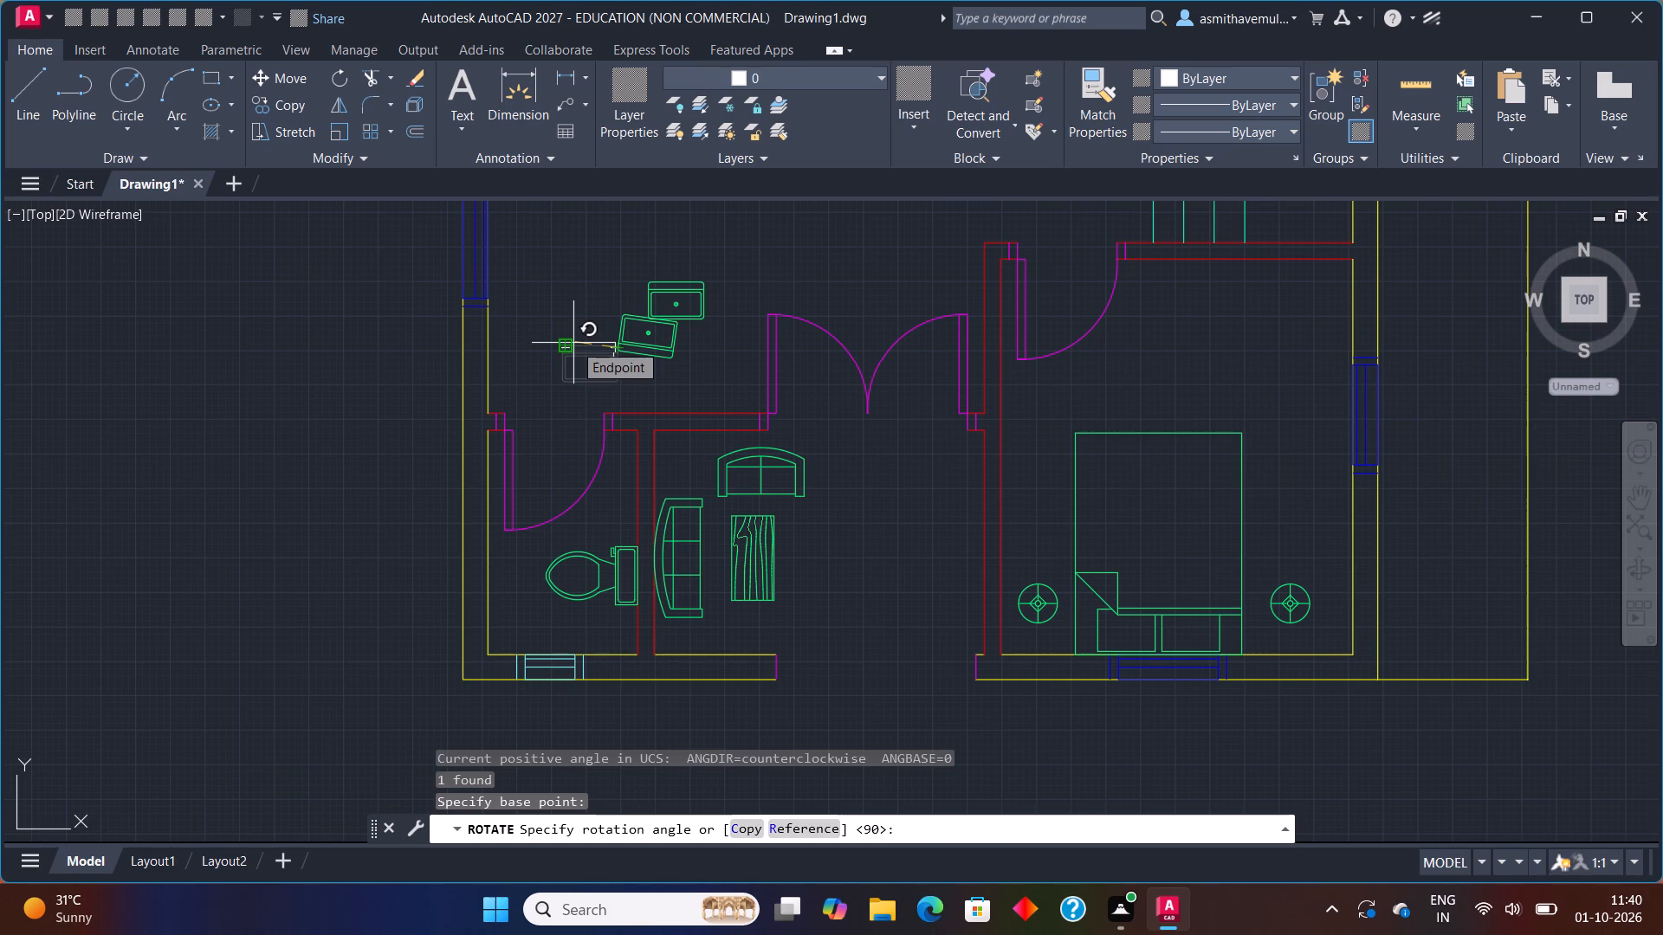
left_click(573, 343)
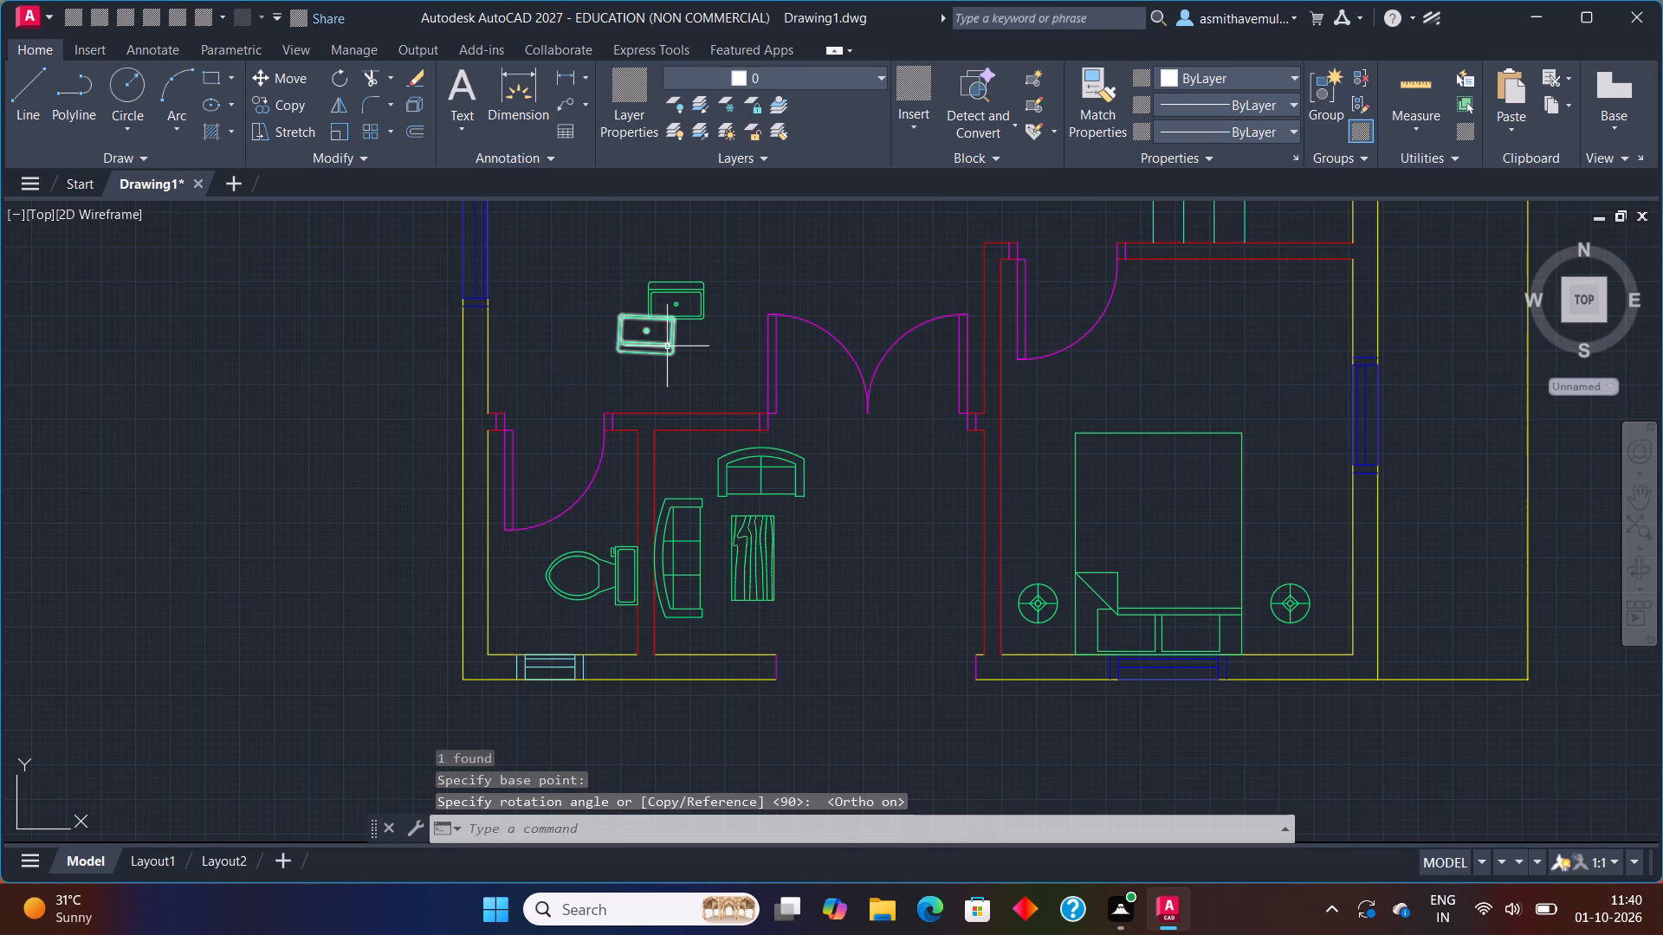
Move the upright washbasin copy a short distance straight east, clear of the tilted one.
scroll(667, 338, "up", 1)
middle_click_drag(675, 316, 645, 395)
left_click_drag(675, 397, 644, 332)
key("m")
key("Return")
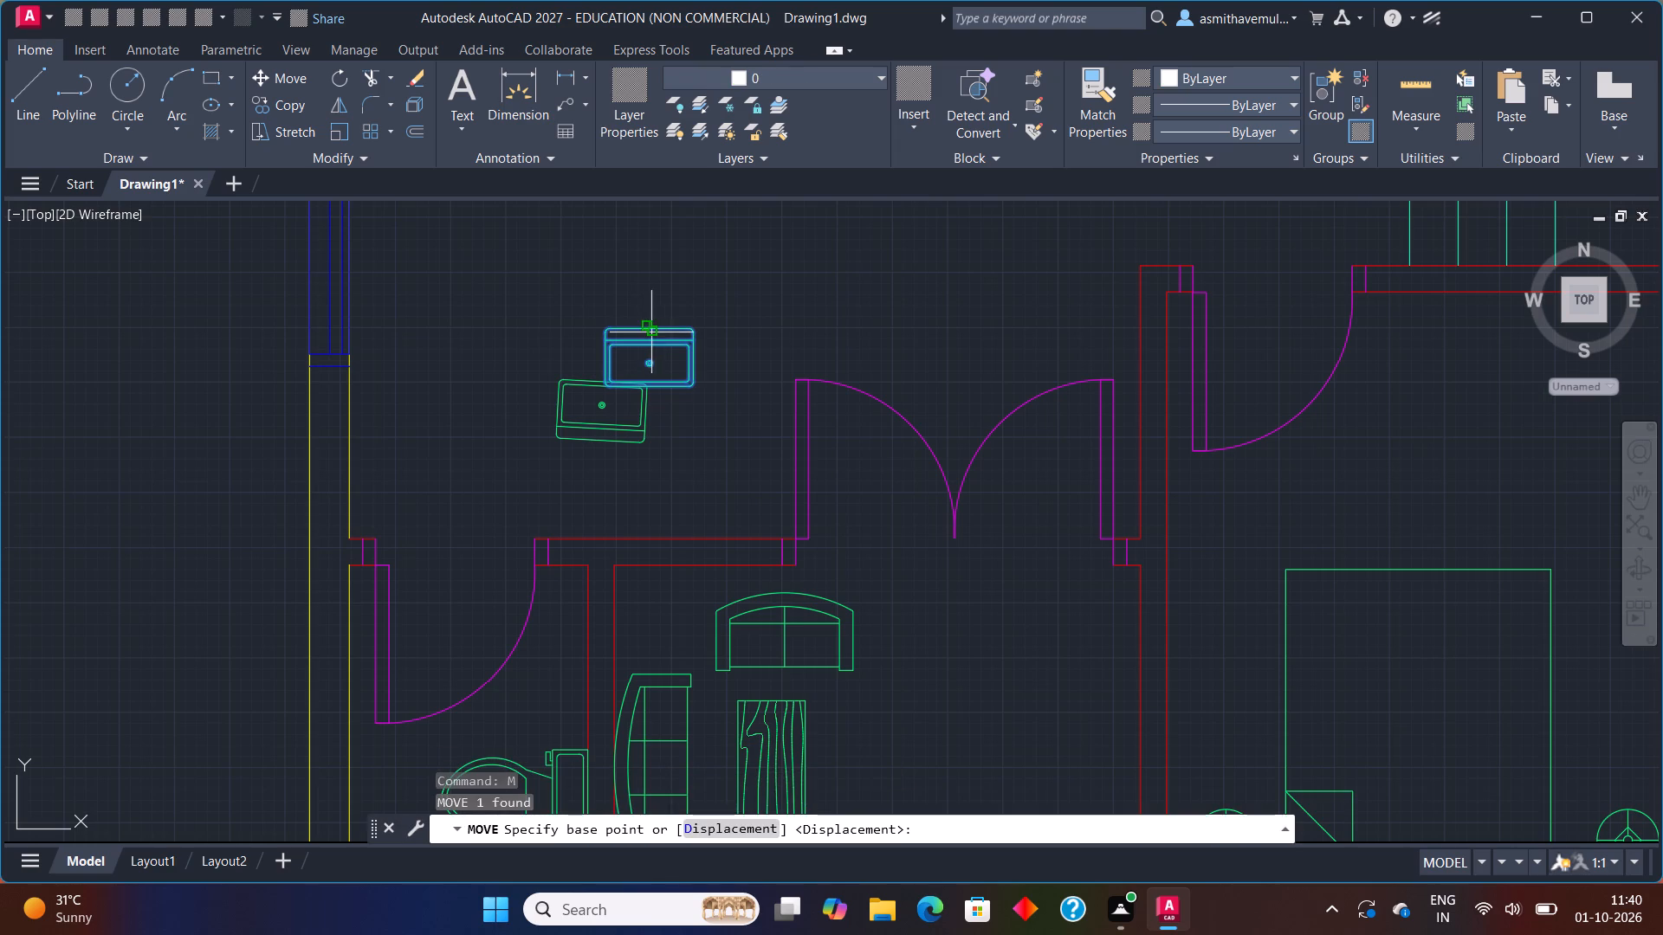
left_click(663, 323)
left_click(755, 262)
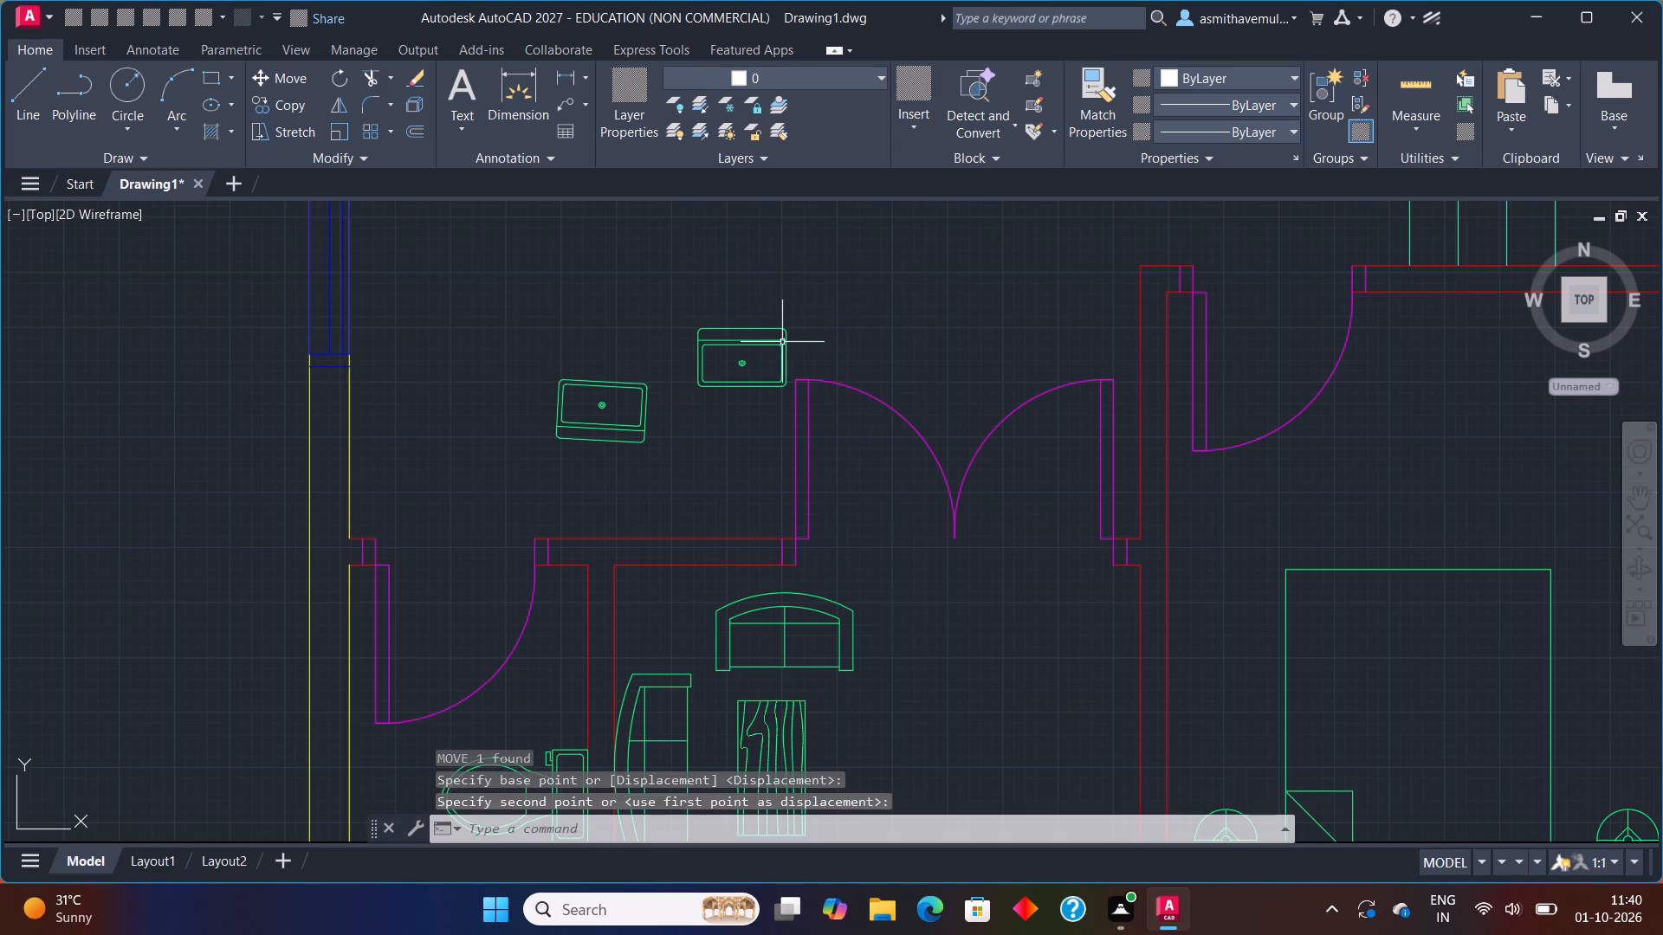
Rotate the upright washbasin copy 180° around its upper-left corner so its back edge faces south.
left_click_drag(783, 342, 741, 374)
type("RO")
key("Return")
left_click(706, 332)
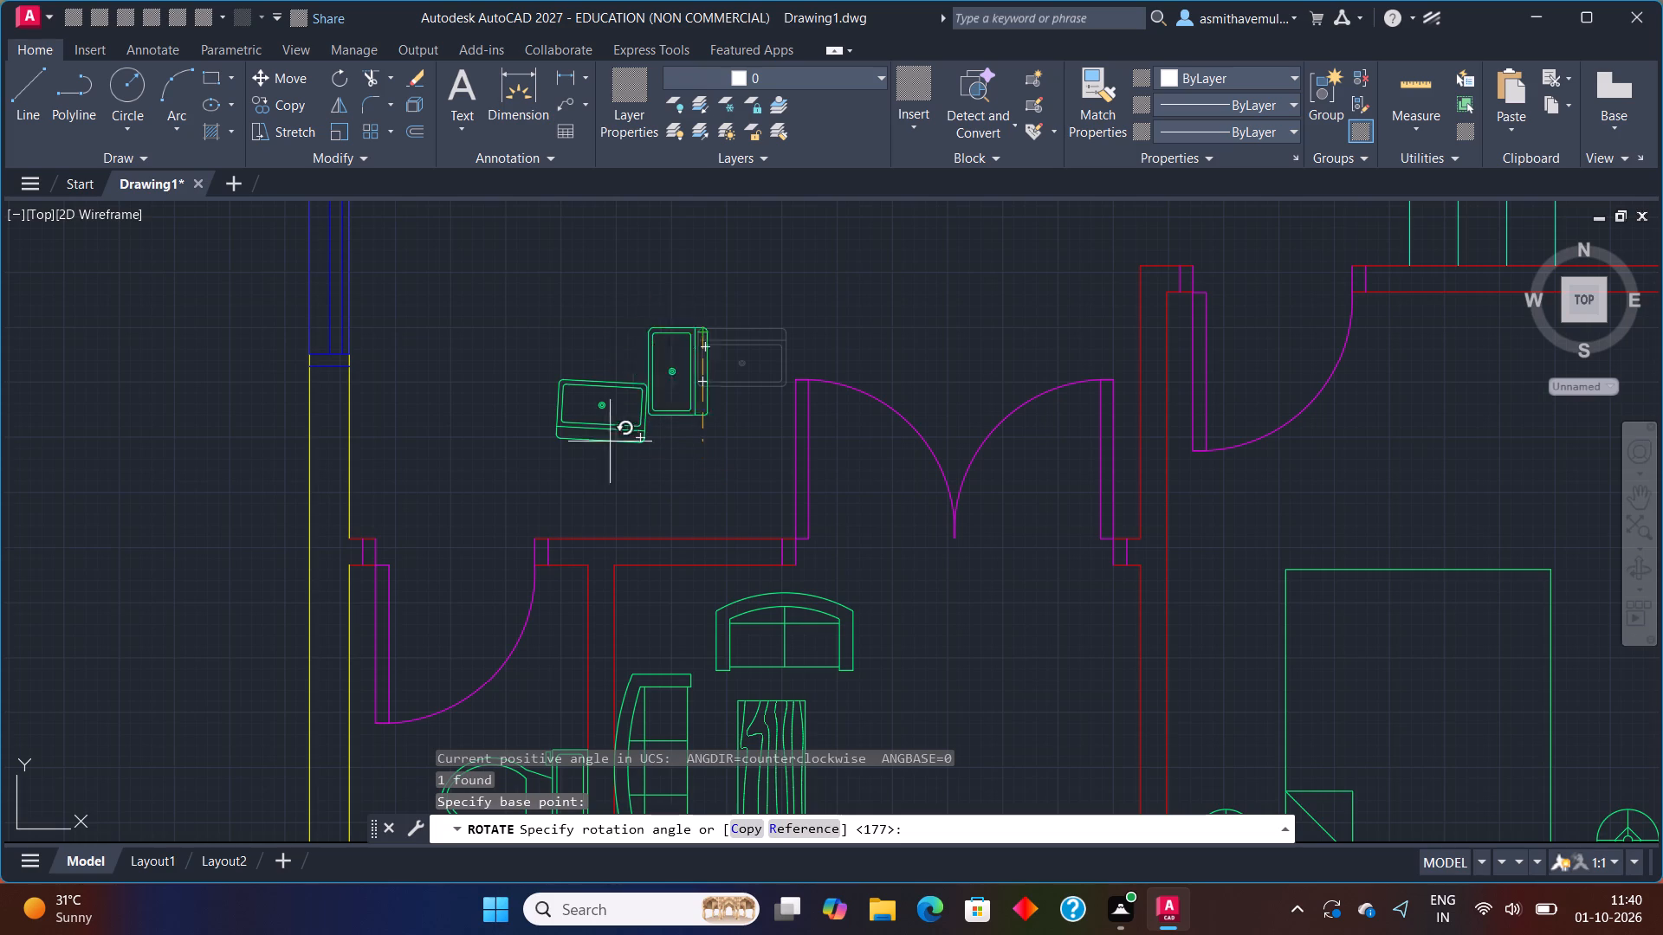
left_click(560, 324)
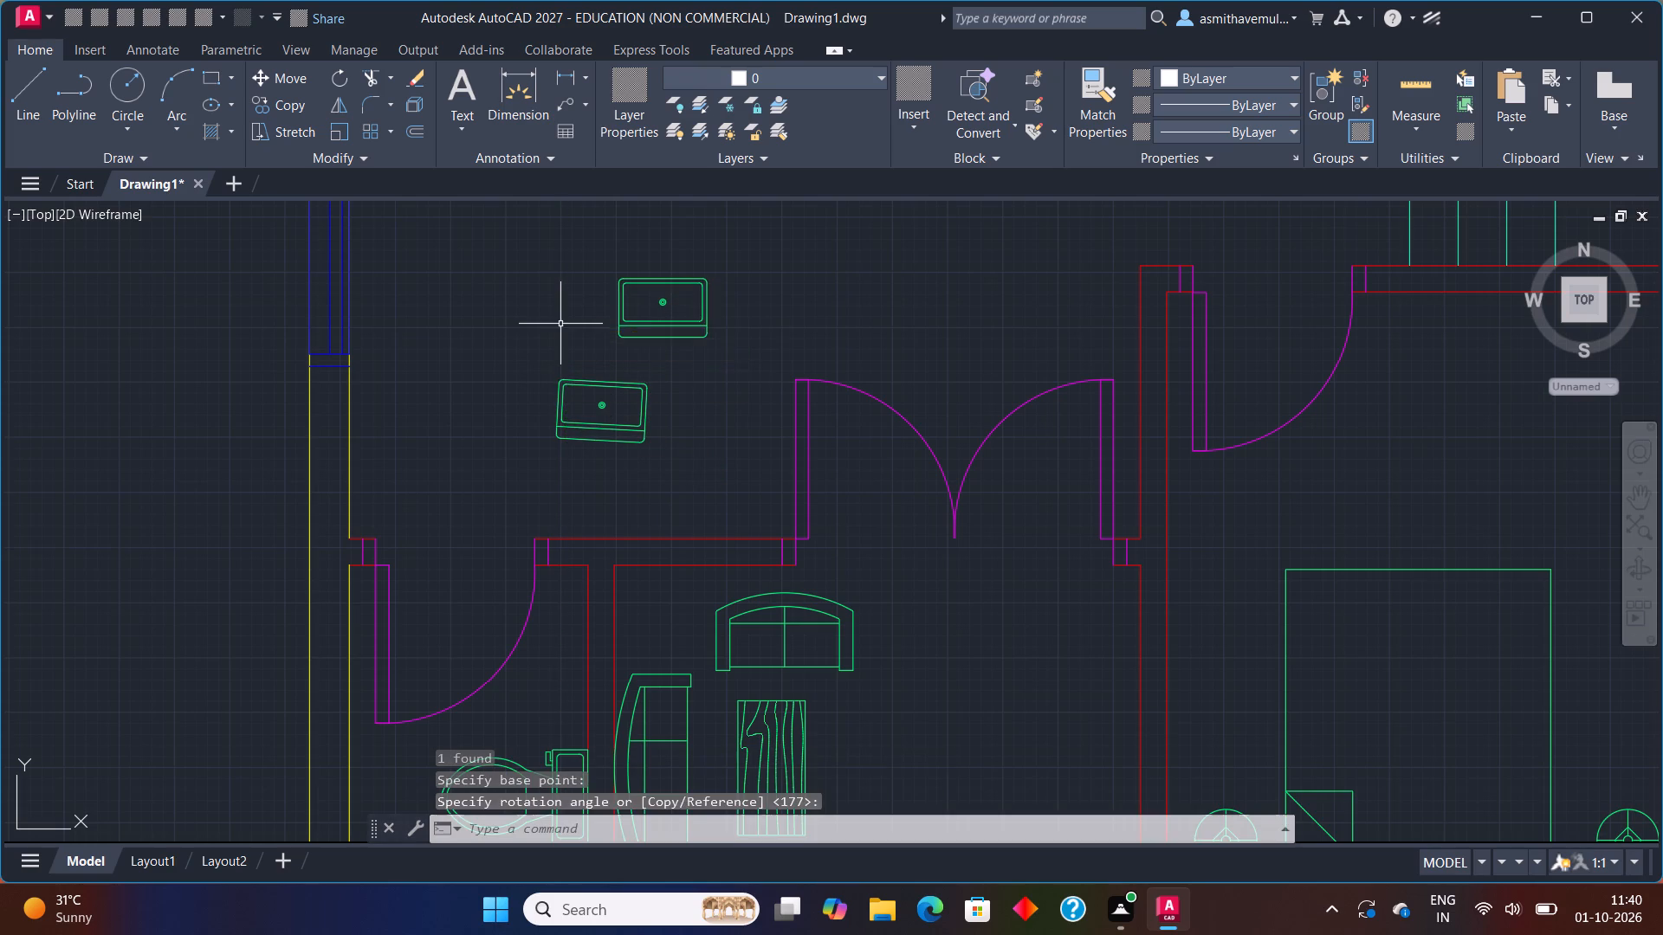
Copy the south-backed washbasin once horizontally to the east, above the double door.
left_click_drag(732, 323, 537, 353)
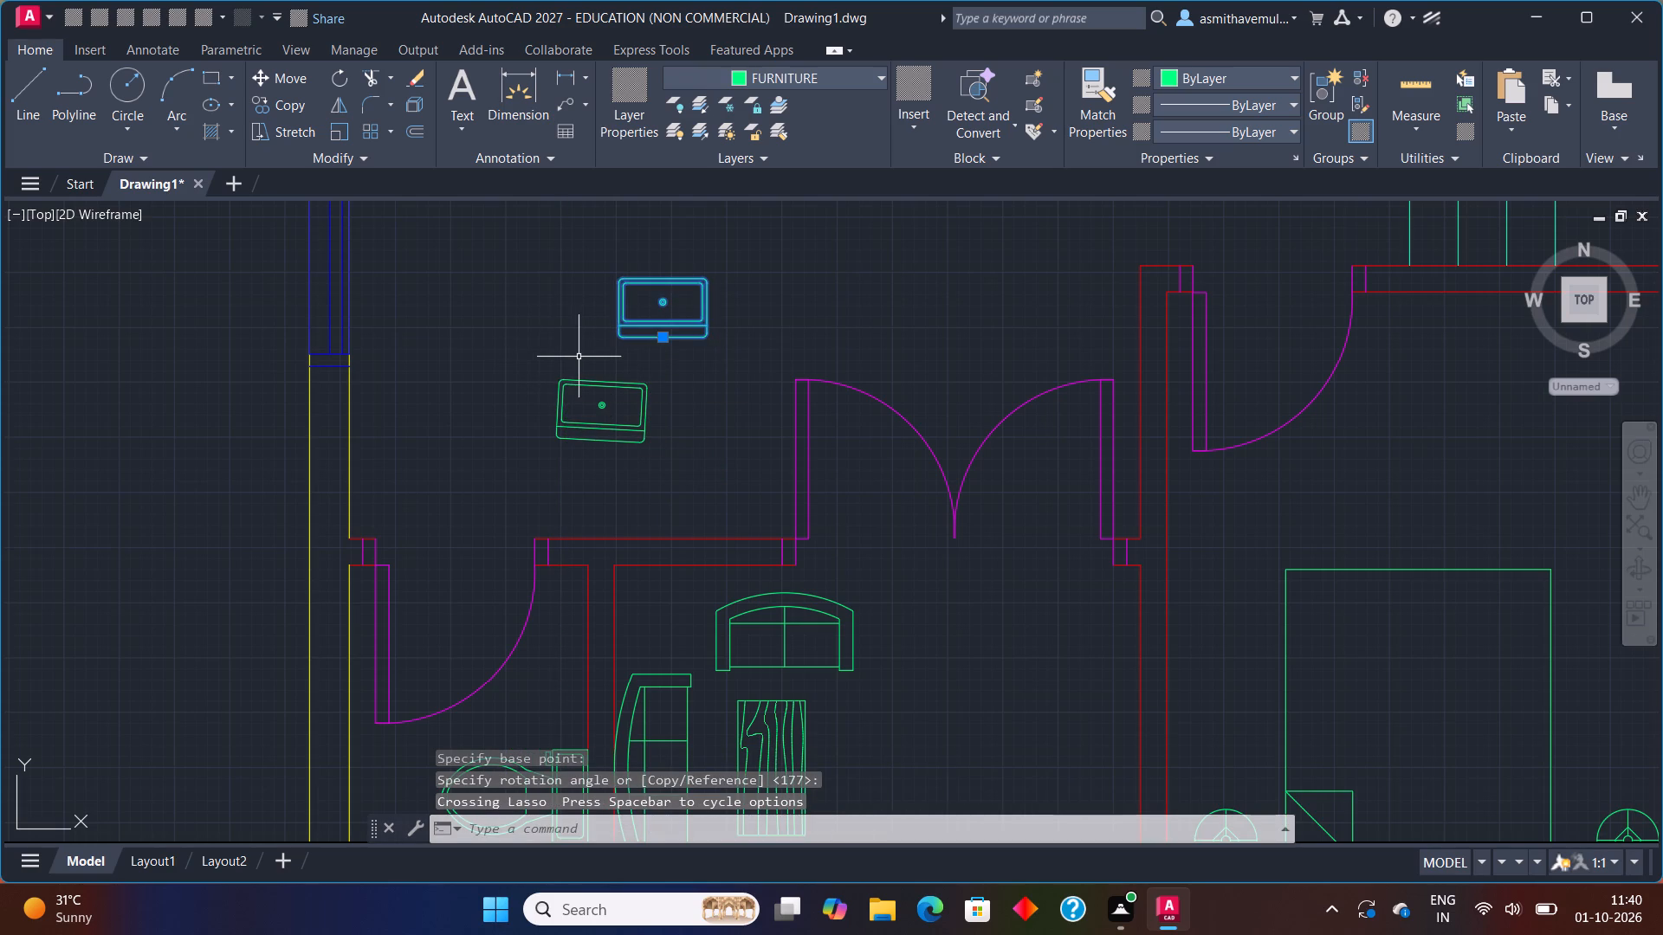
key("c")
key("o")
type("PY")
key("Return")
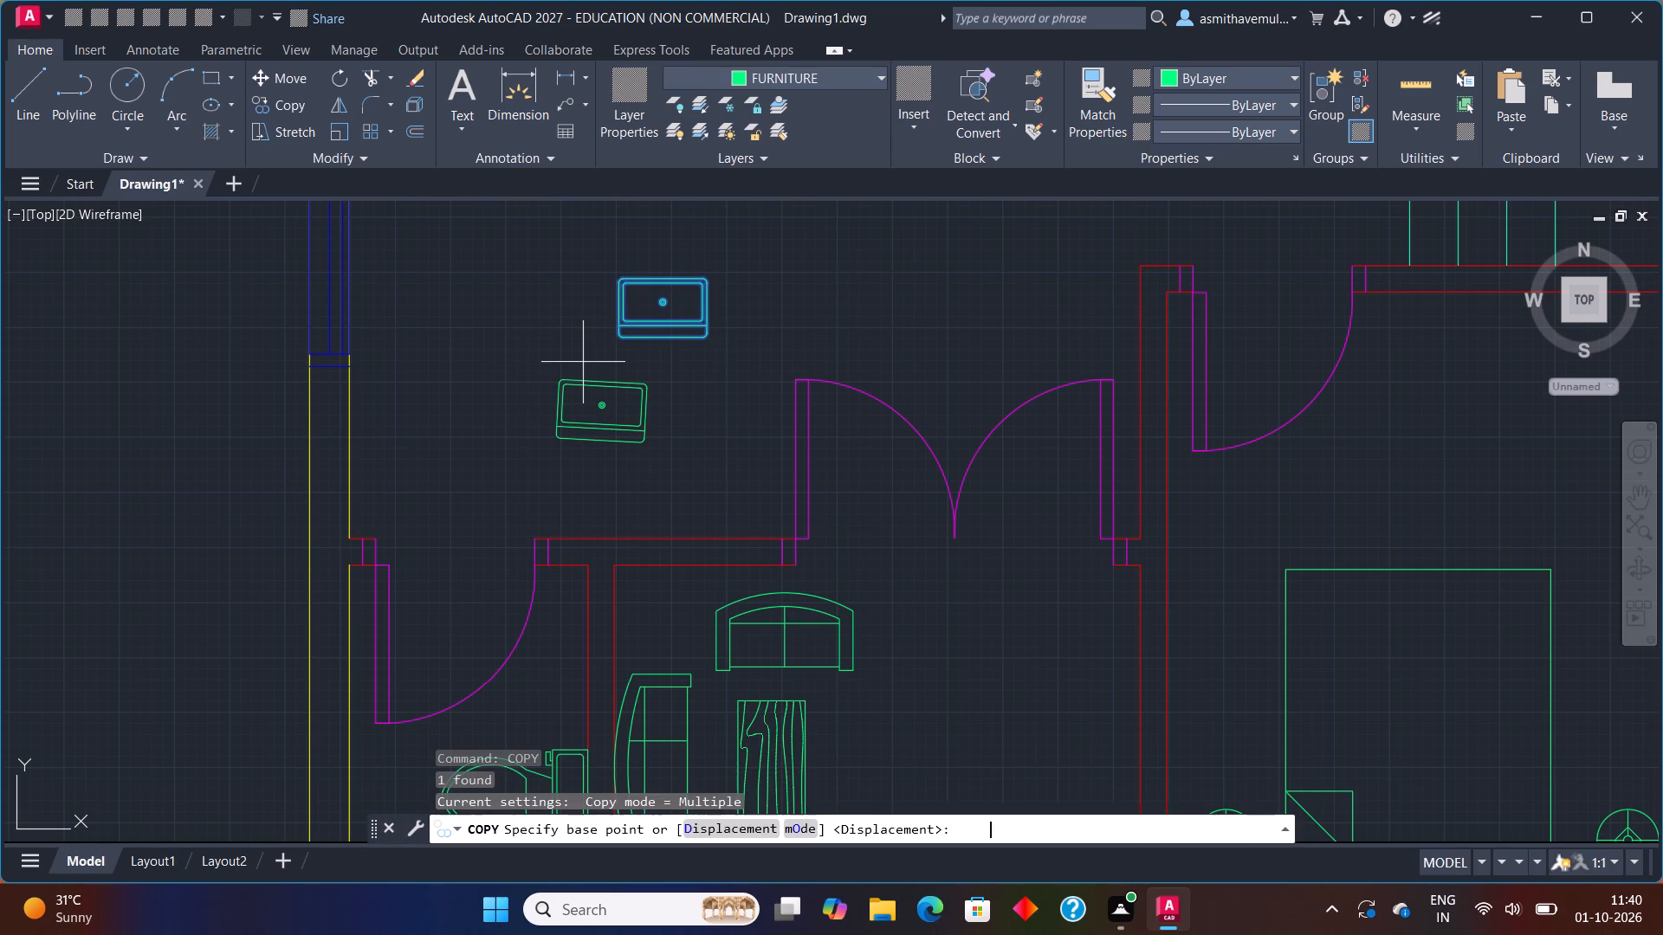
left_click(657, 345)
left_click(814, 315)
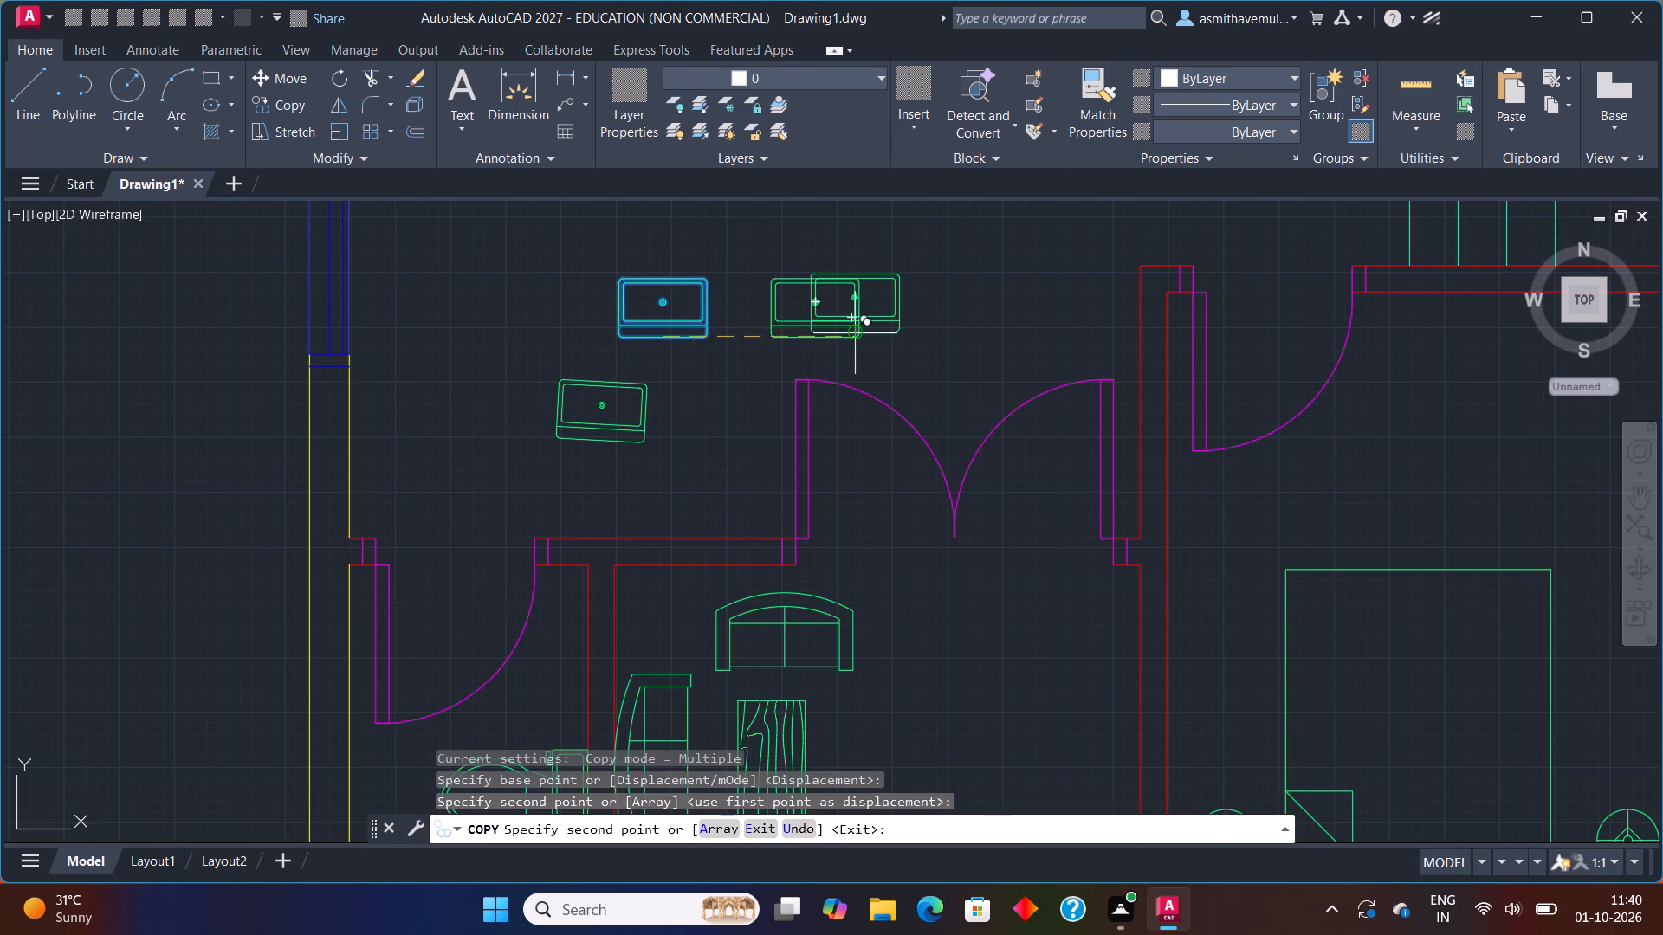
key("Escape")
Move the western south-backed washbasin into the southwest toilet, with its back edge on the south wall beside the outer corner.
left_click_drag(728, 353, 519, 313)
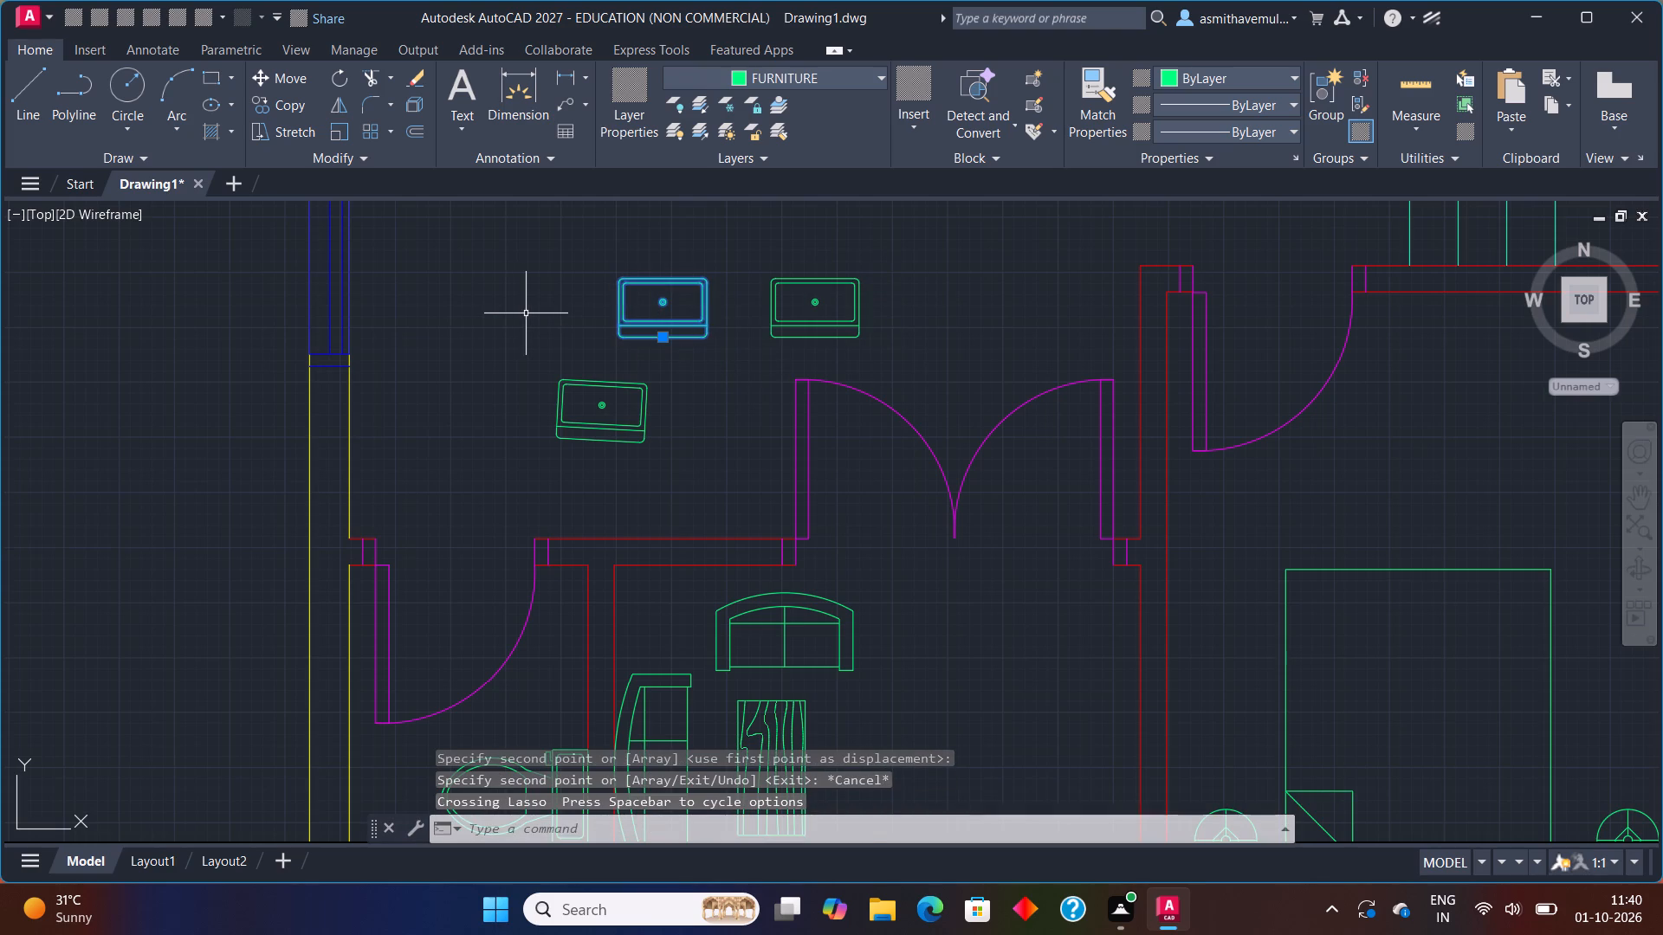
key("c")
key("BackSpace")
key("m")
key("Return")
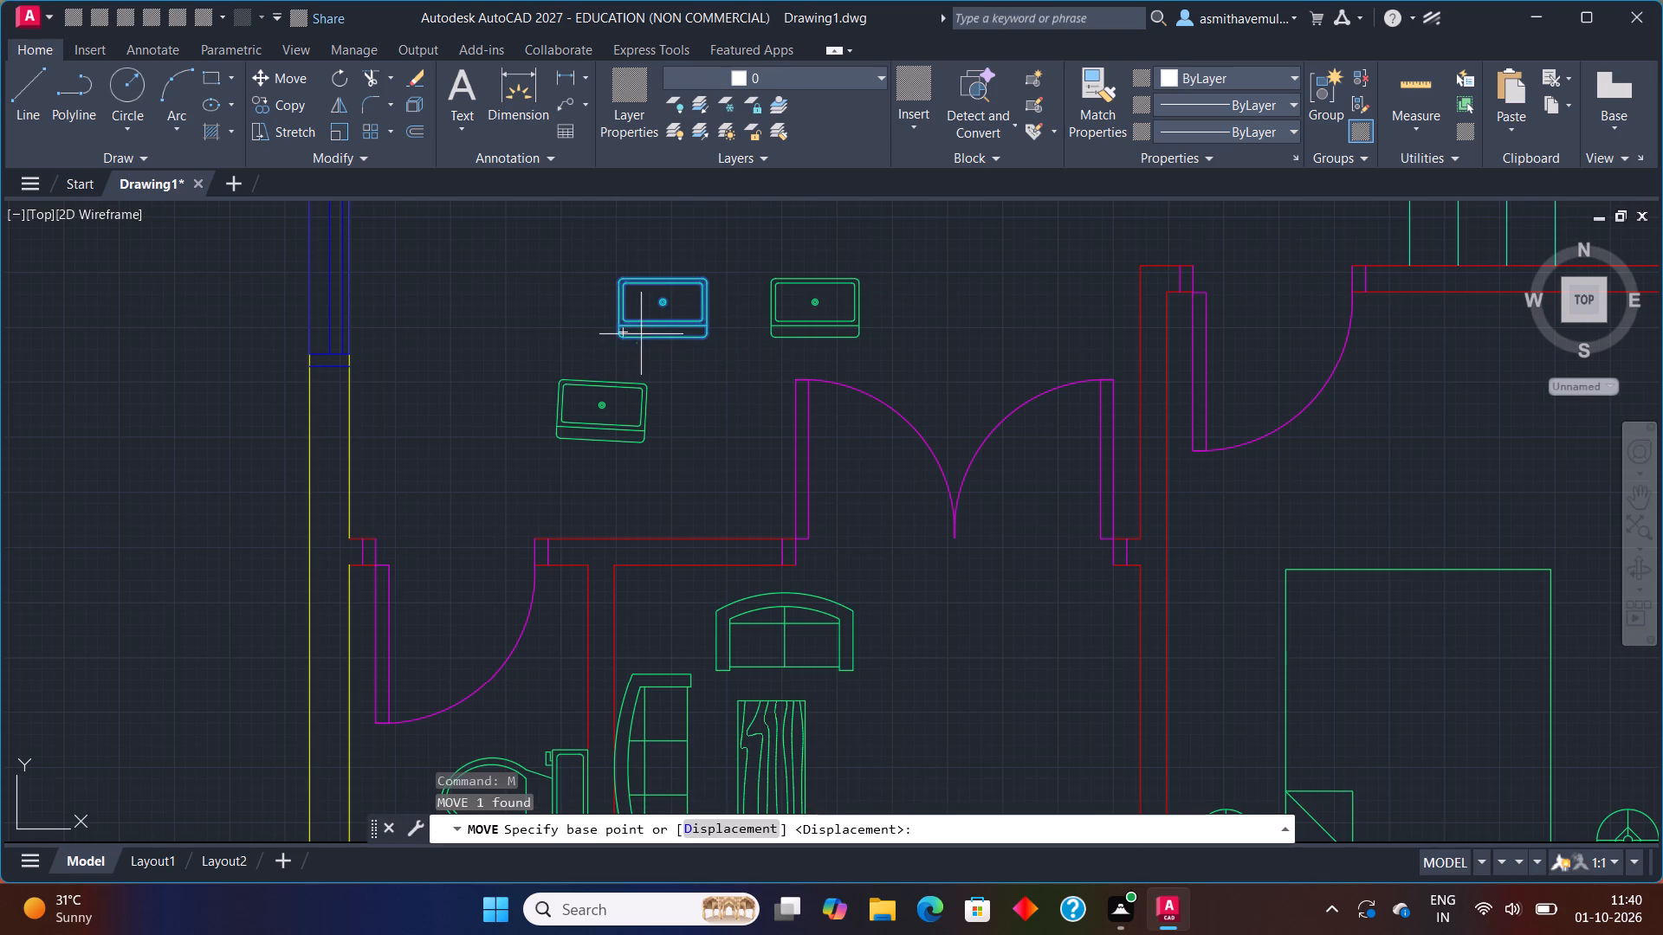
left_click(669, 339)
middle_click_drag(572, 647, 604, 480)
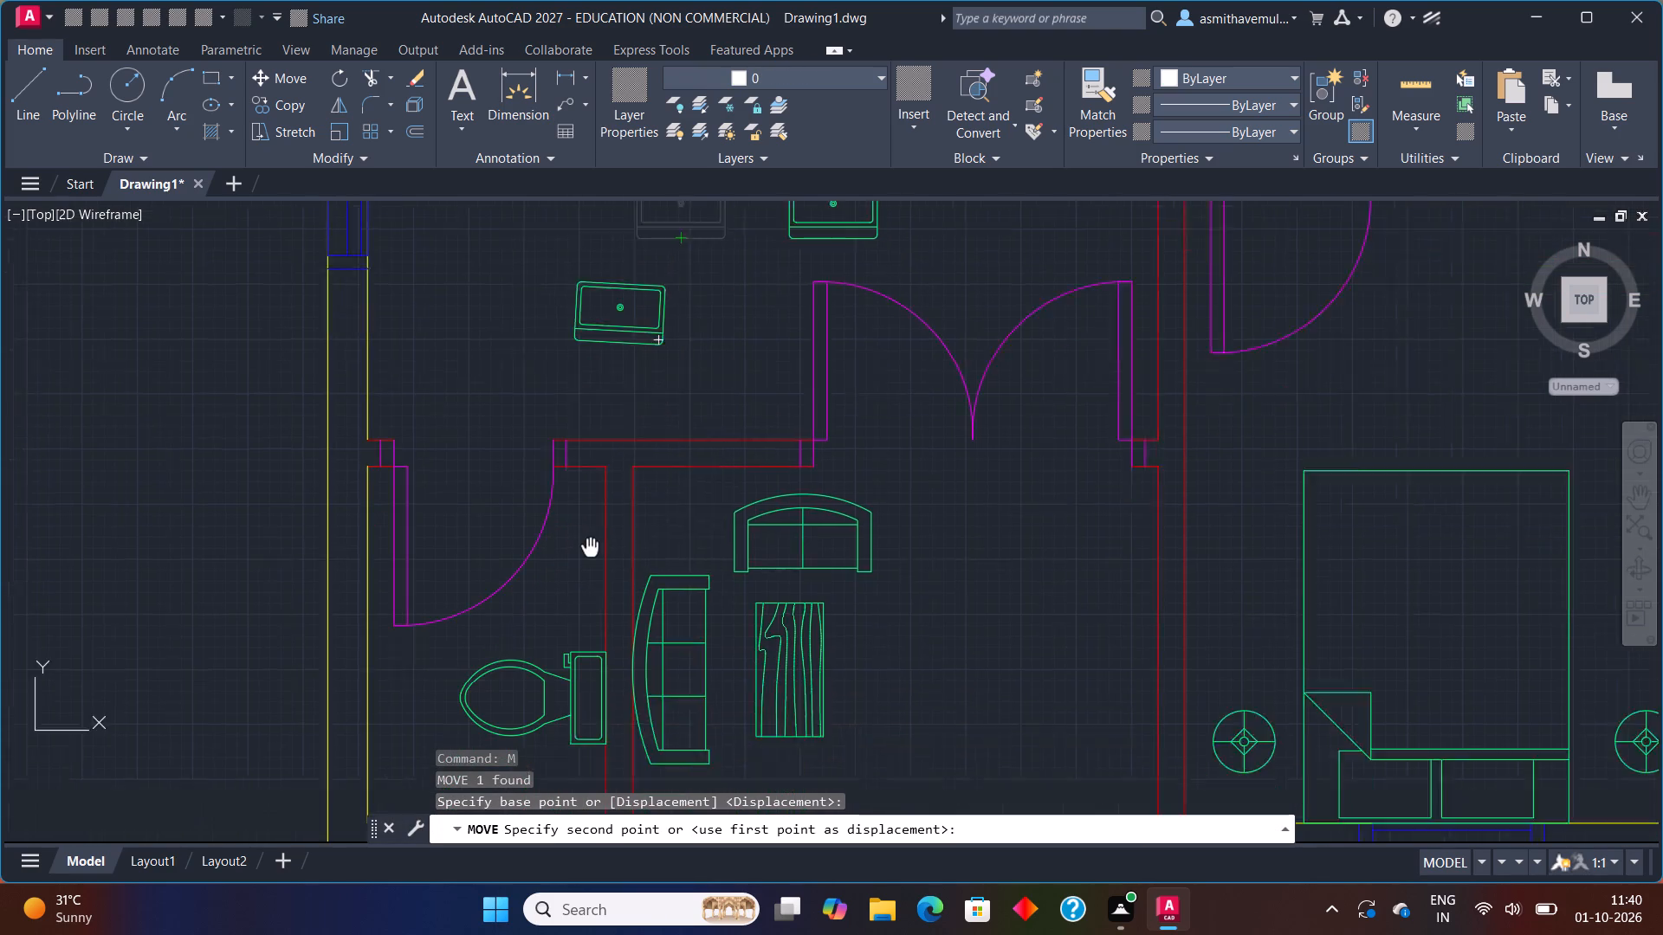
middle_click_drag(604, 480, 611, 365)
key("F8")
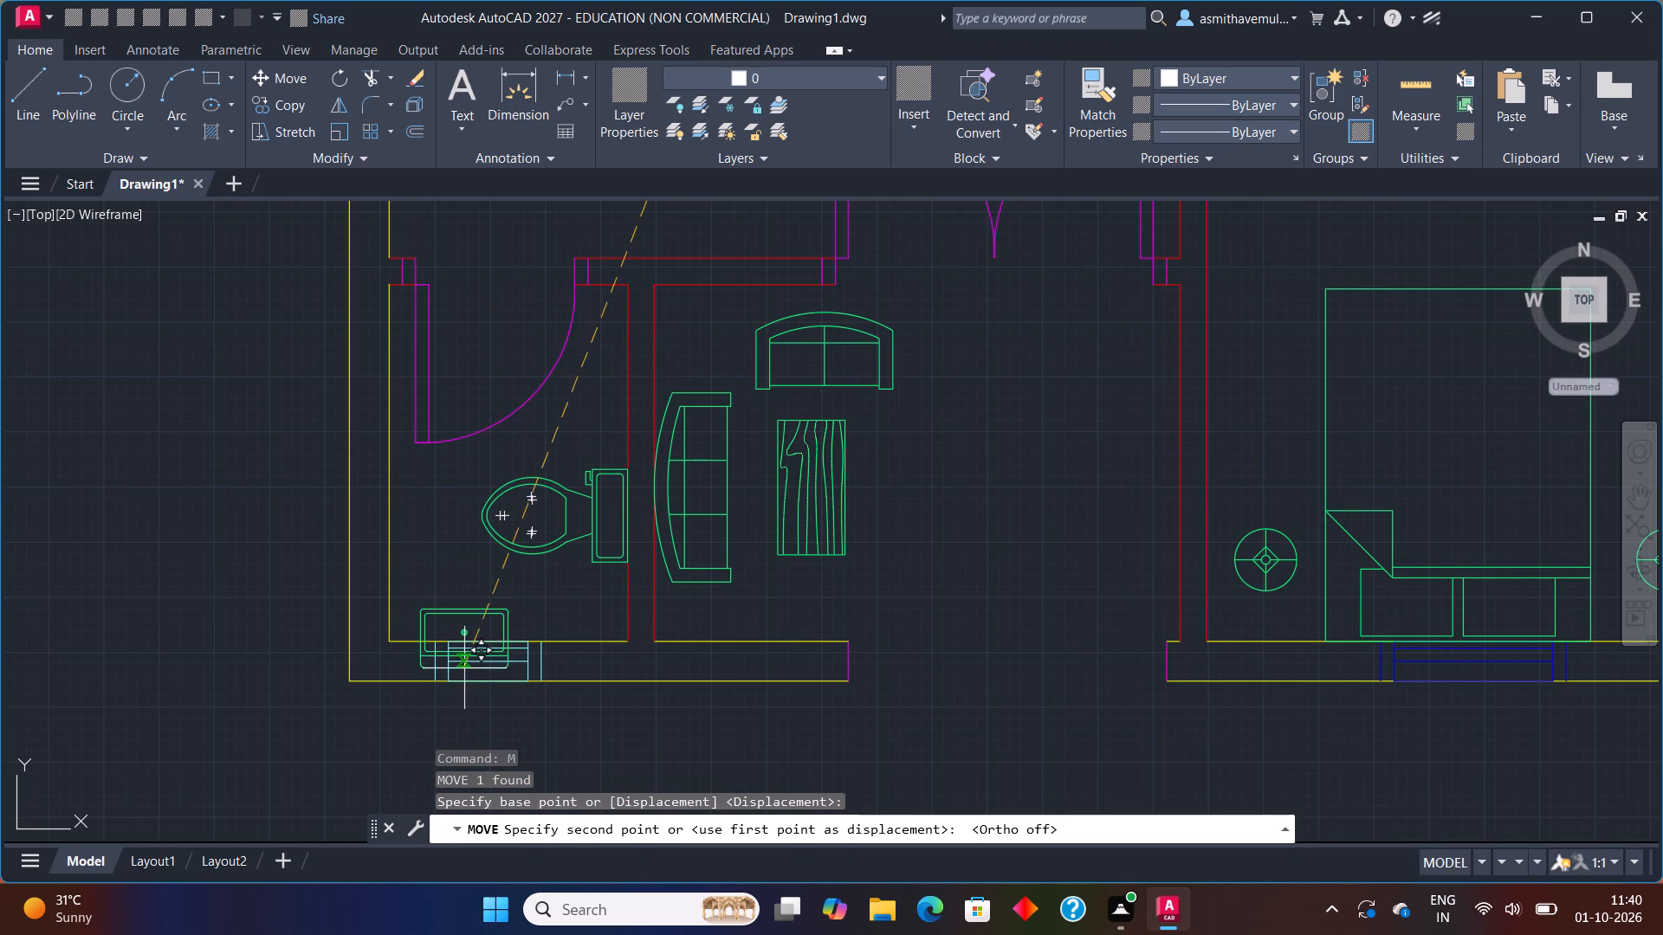
scroll(465, 667, "up", 2)
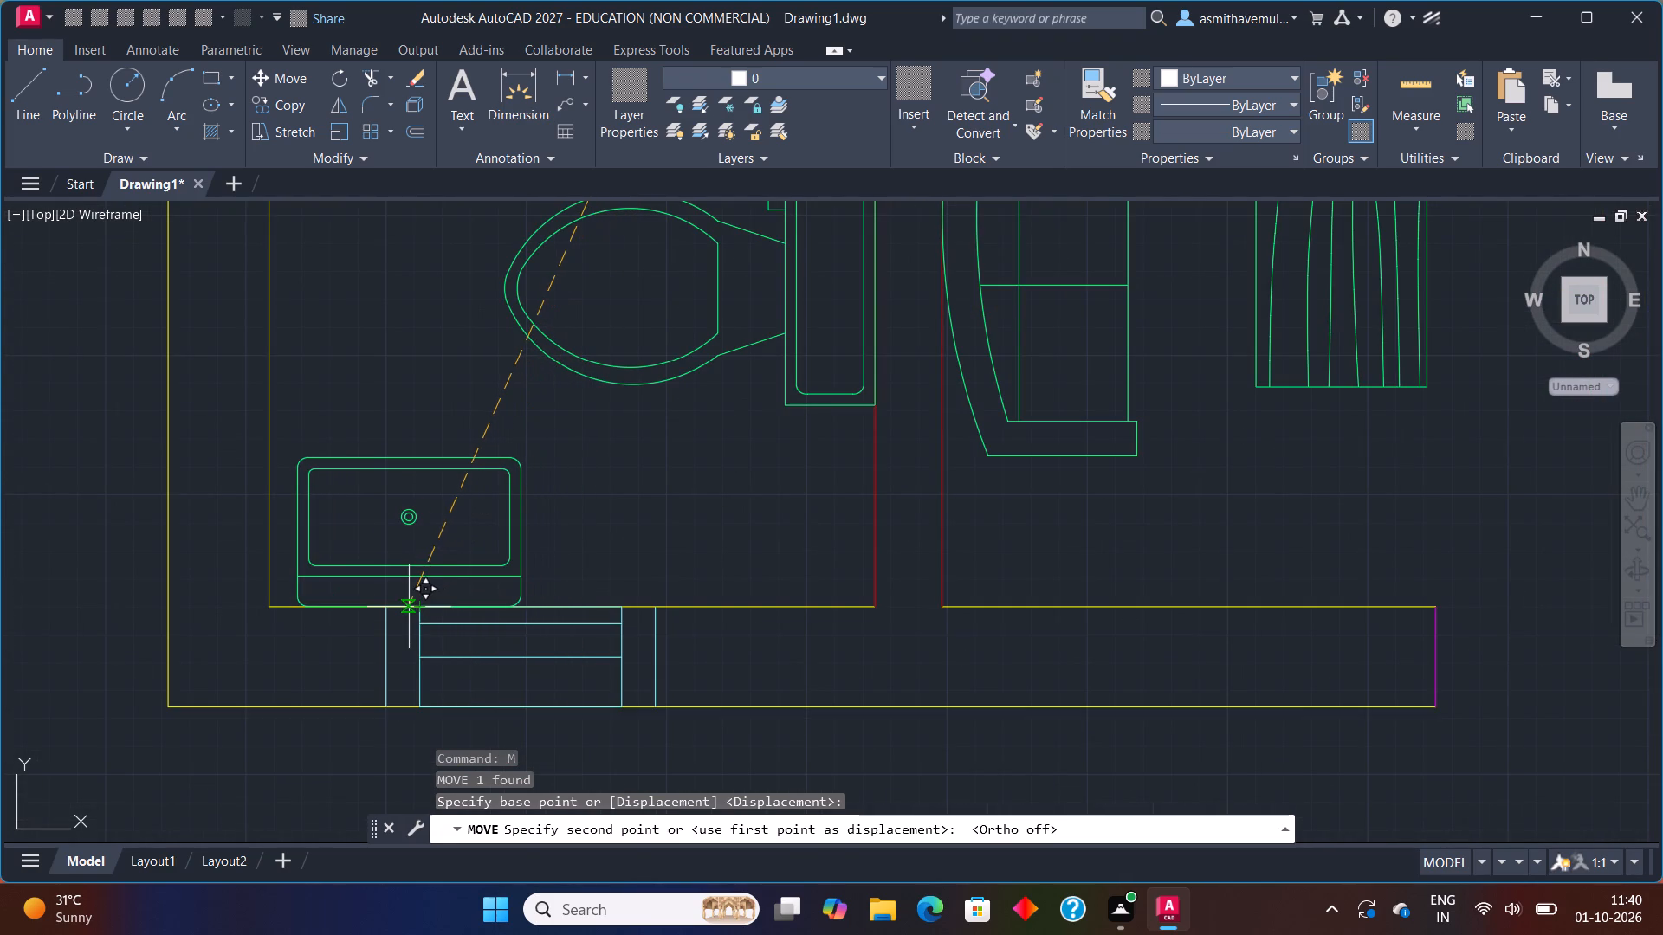
left_click(407, 608)
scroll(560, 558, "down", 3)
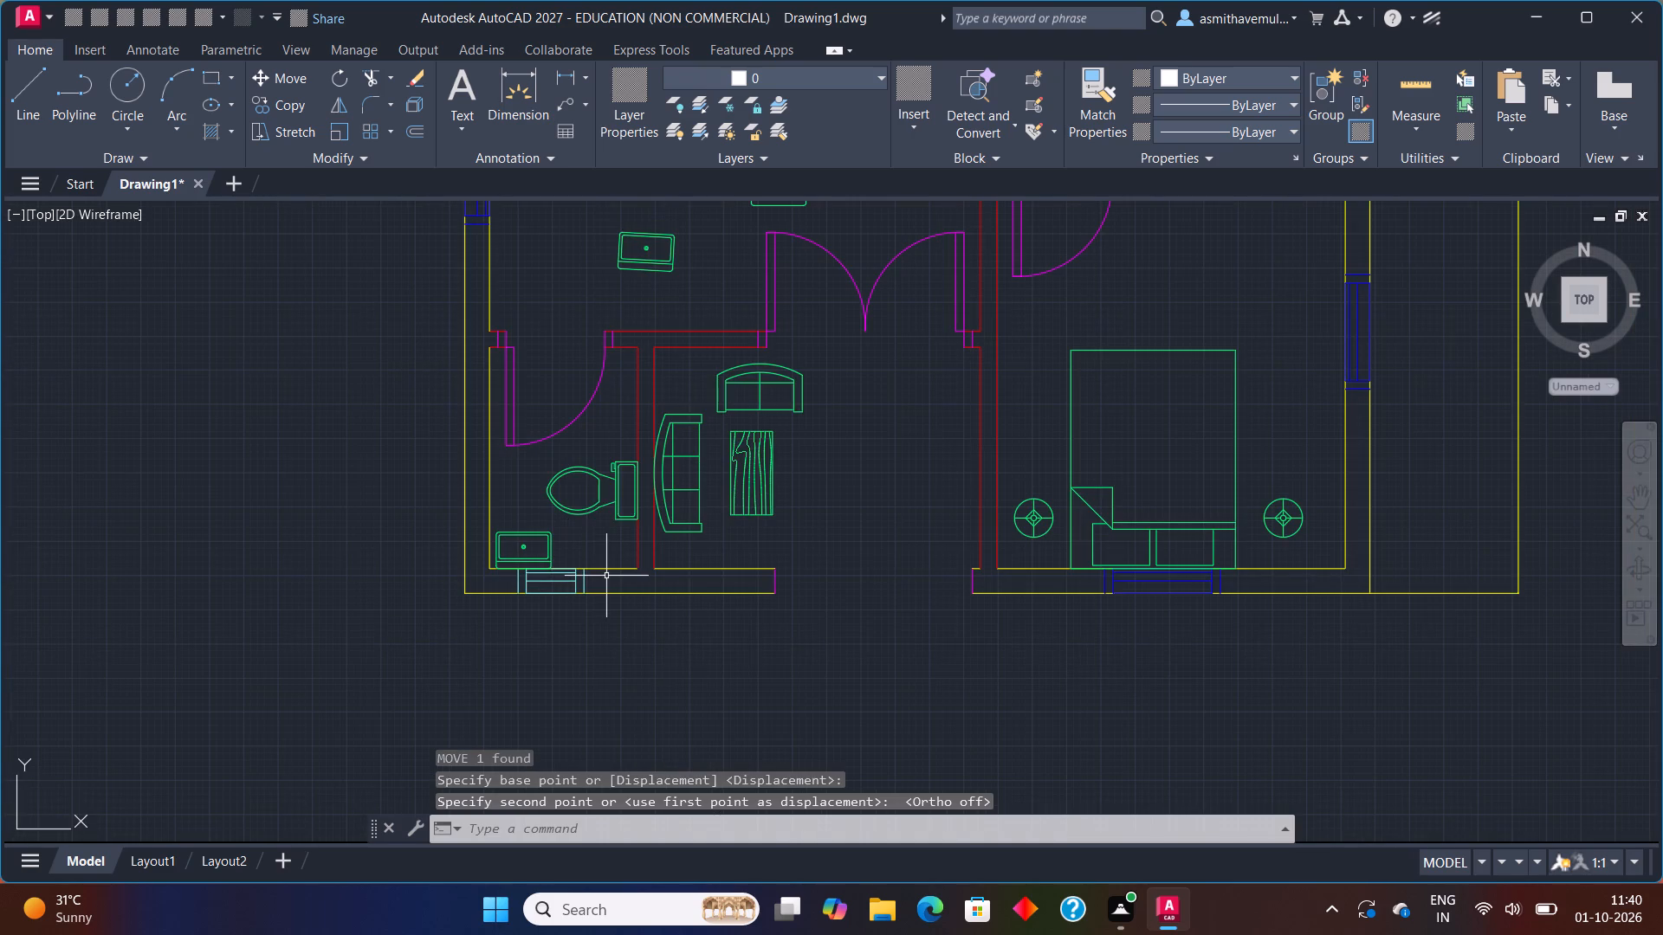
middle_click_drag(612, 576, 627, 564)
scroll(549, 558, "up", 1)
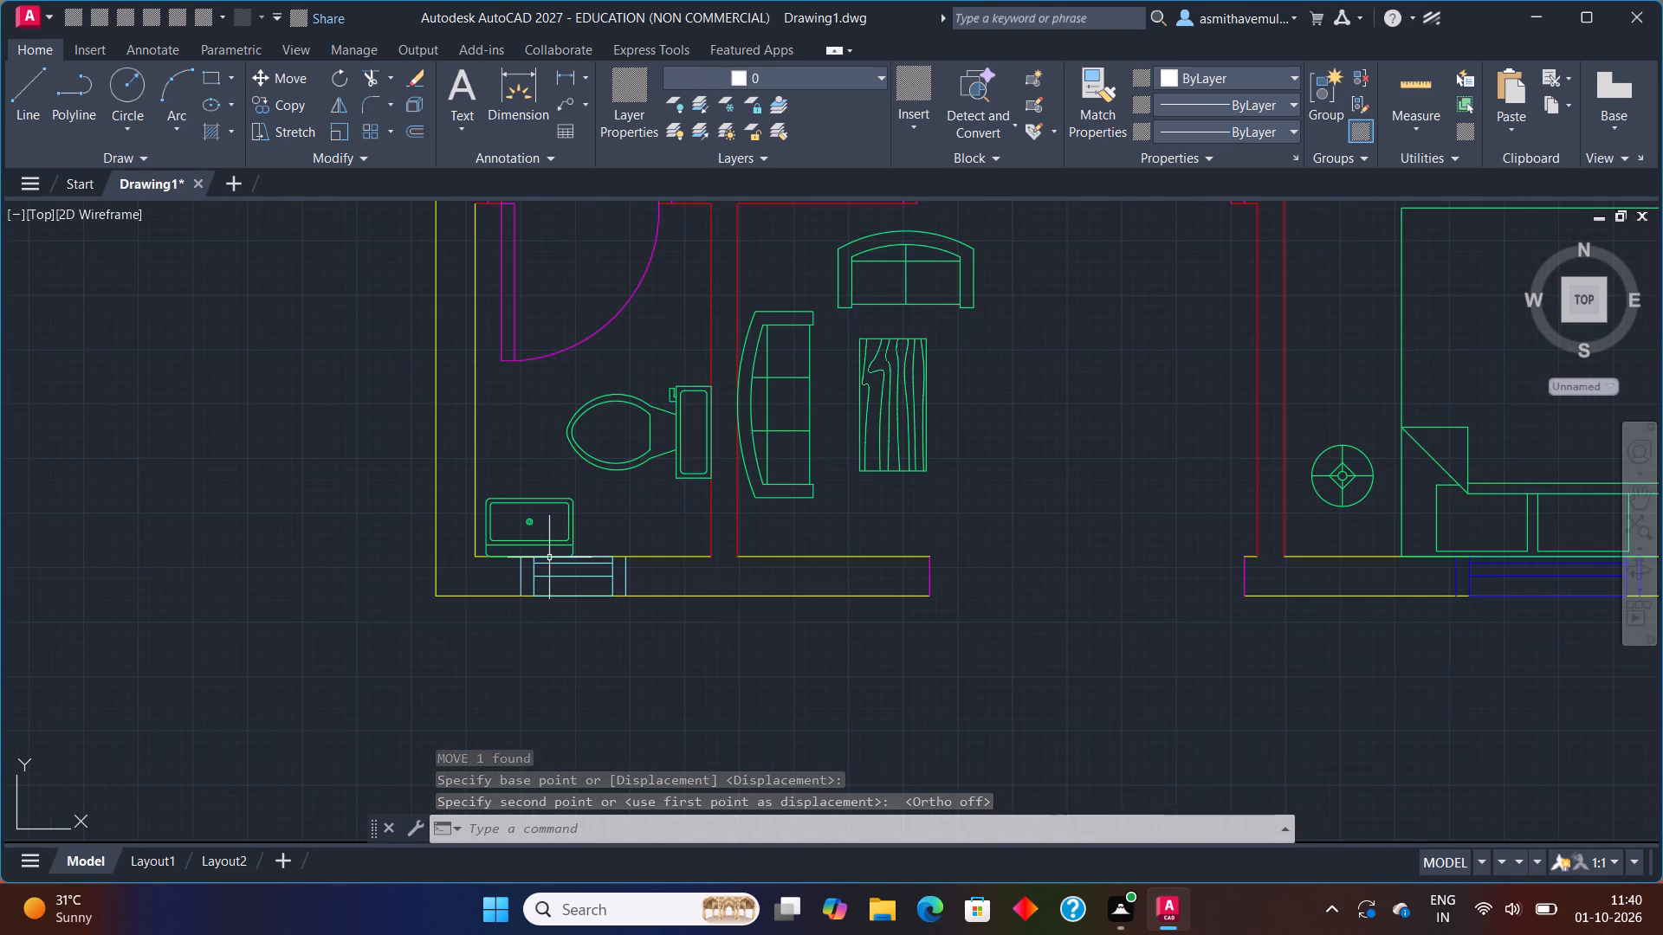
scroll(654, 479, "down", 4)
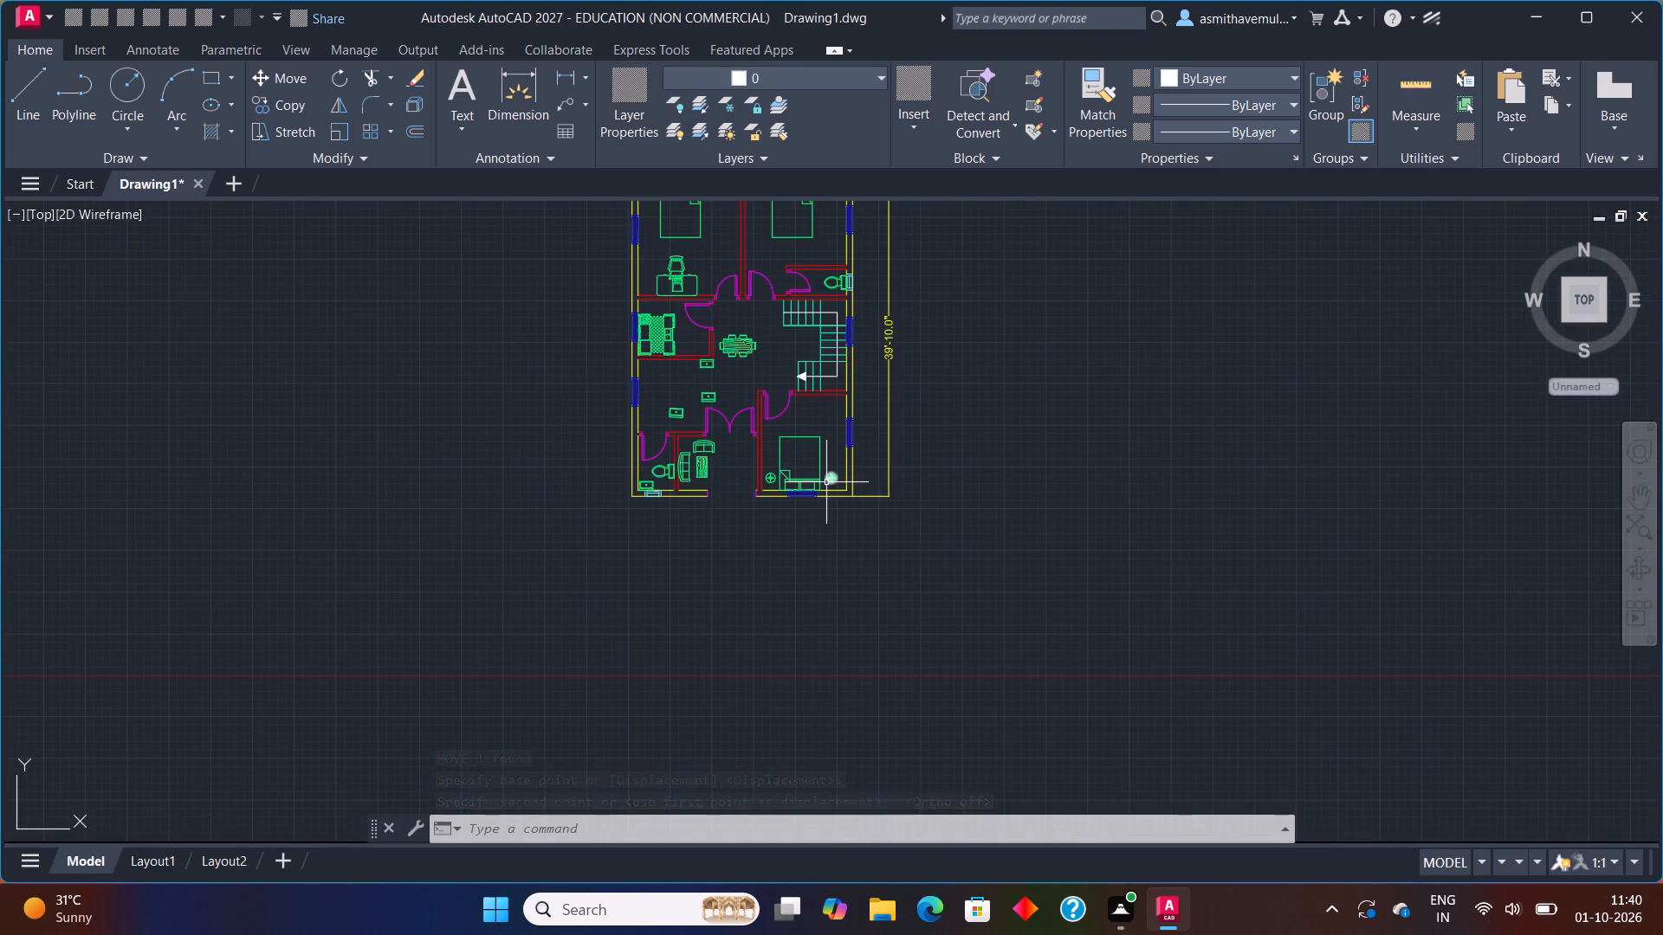
Delete the two spare washbasins near the double door: the south-backed copy and the tilted one.
middle_click_drag(826, 483, 794, 500)
scroll(628, 527, "up", 1)
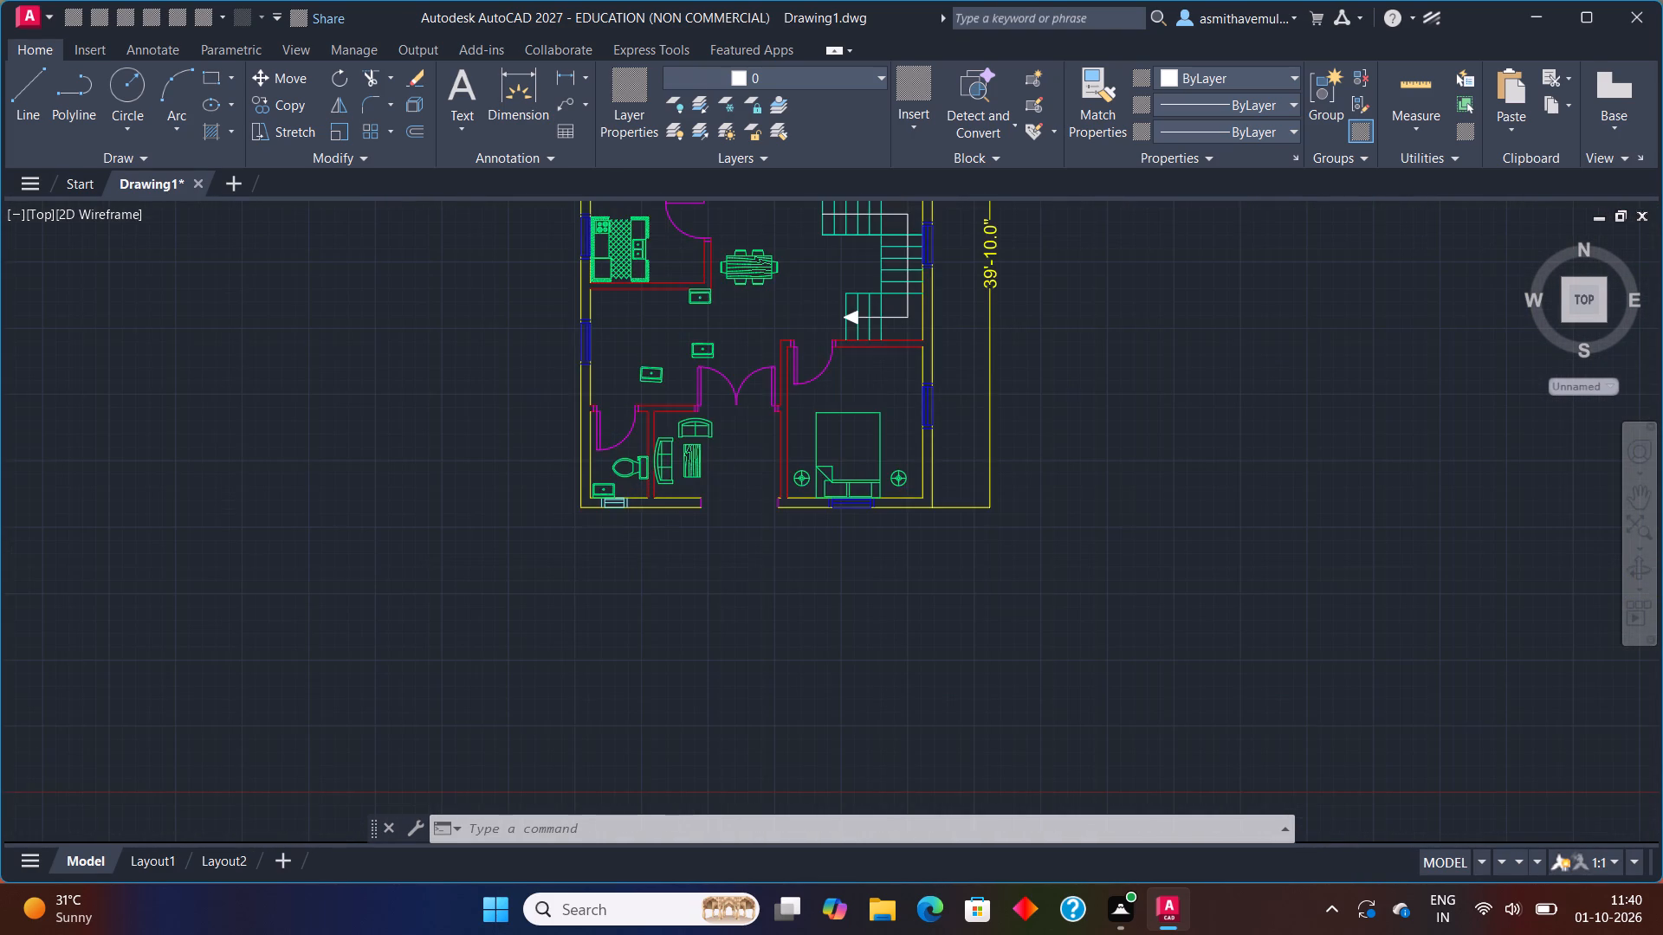
scroll(628, 524, "up", 2)
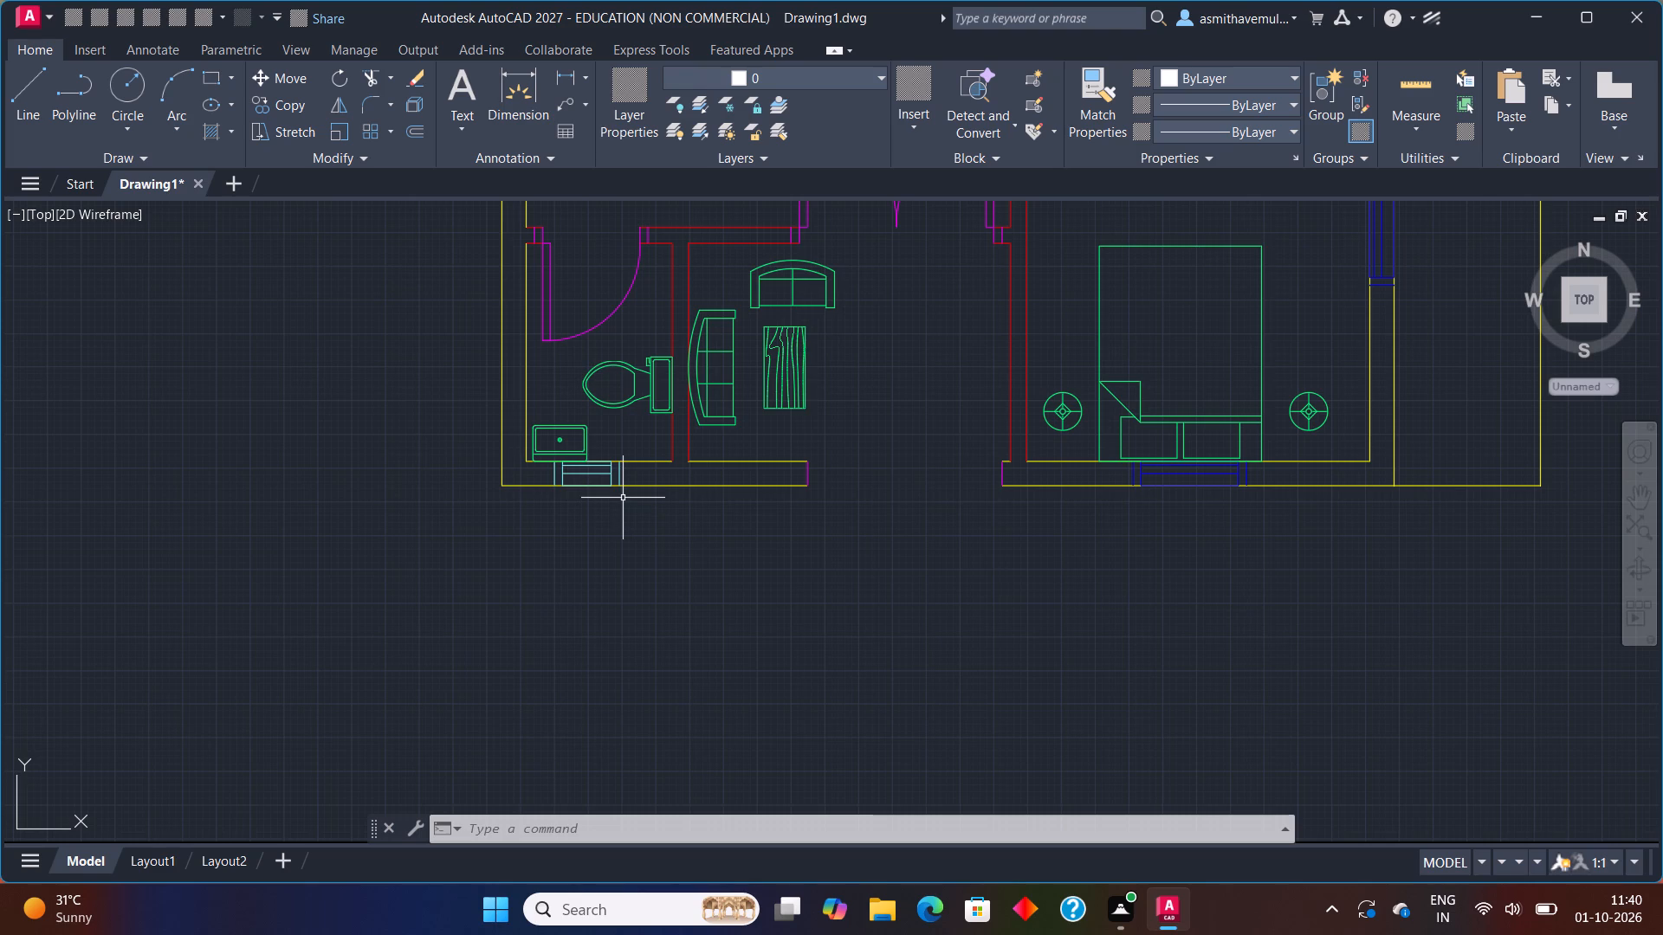
scroll(778, 391, "down", 3)
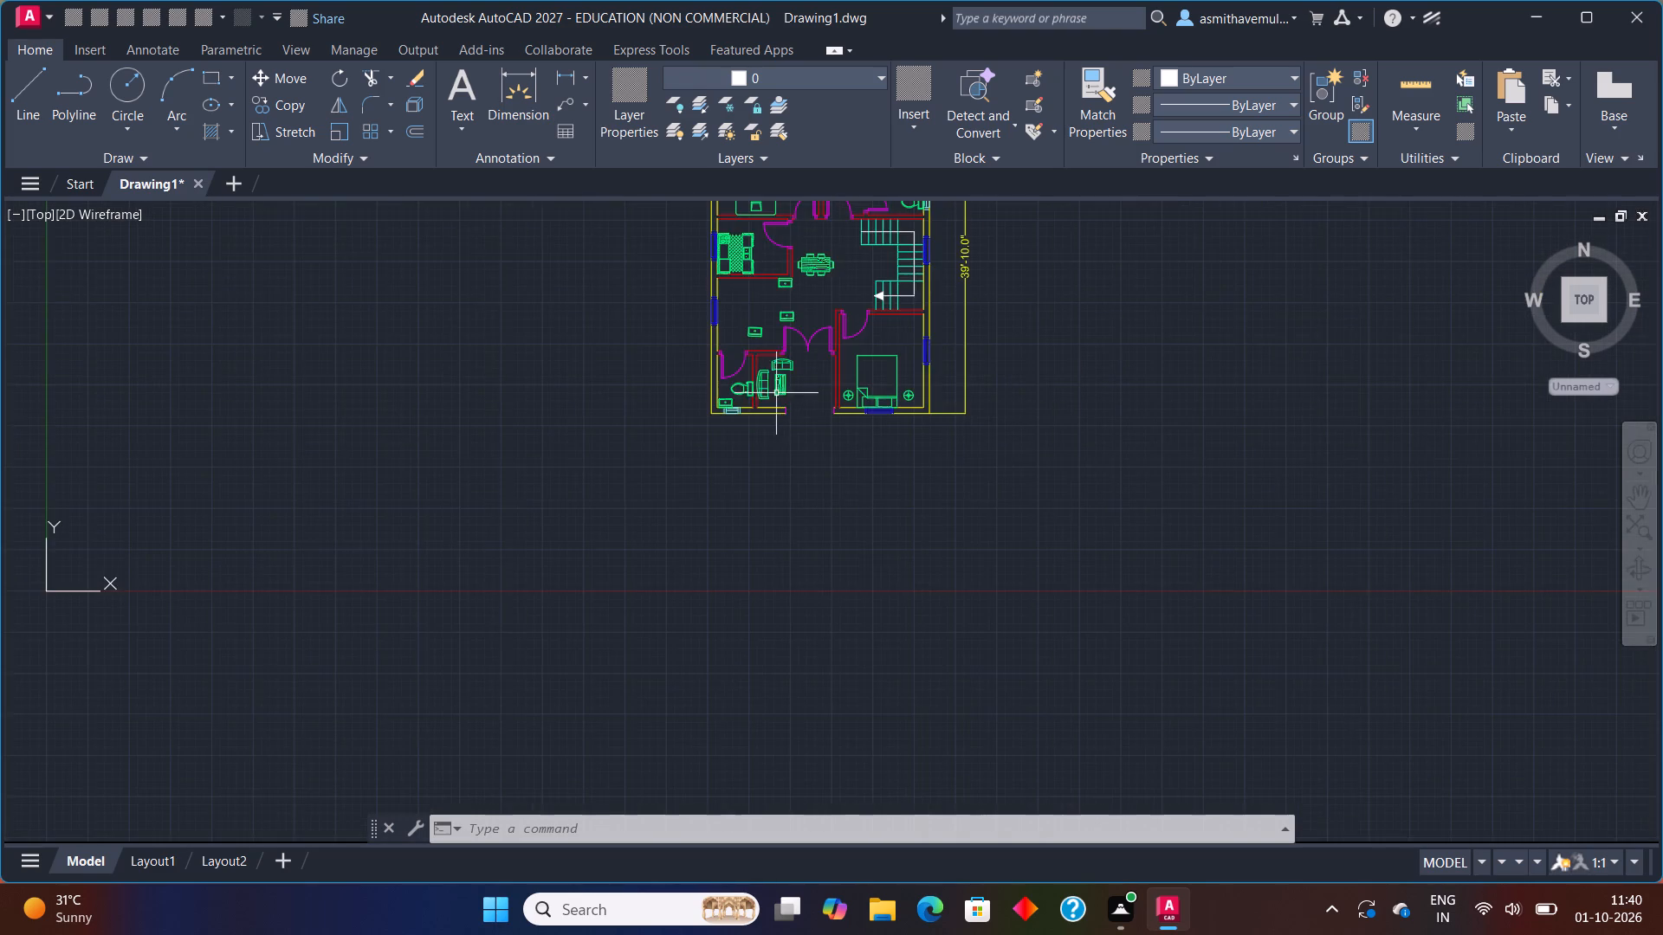
scroll(730, 432, "up", 2)
middle_click_drag(730, 430, 422, 705)
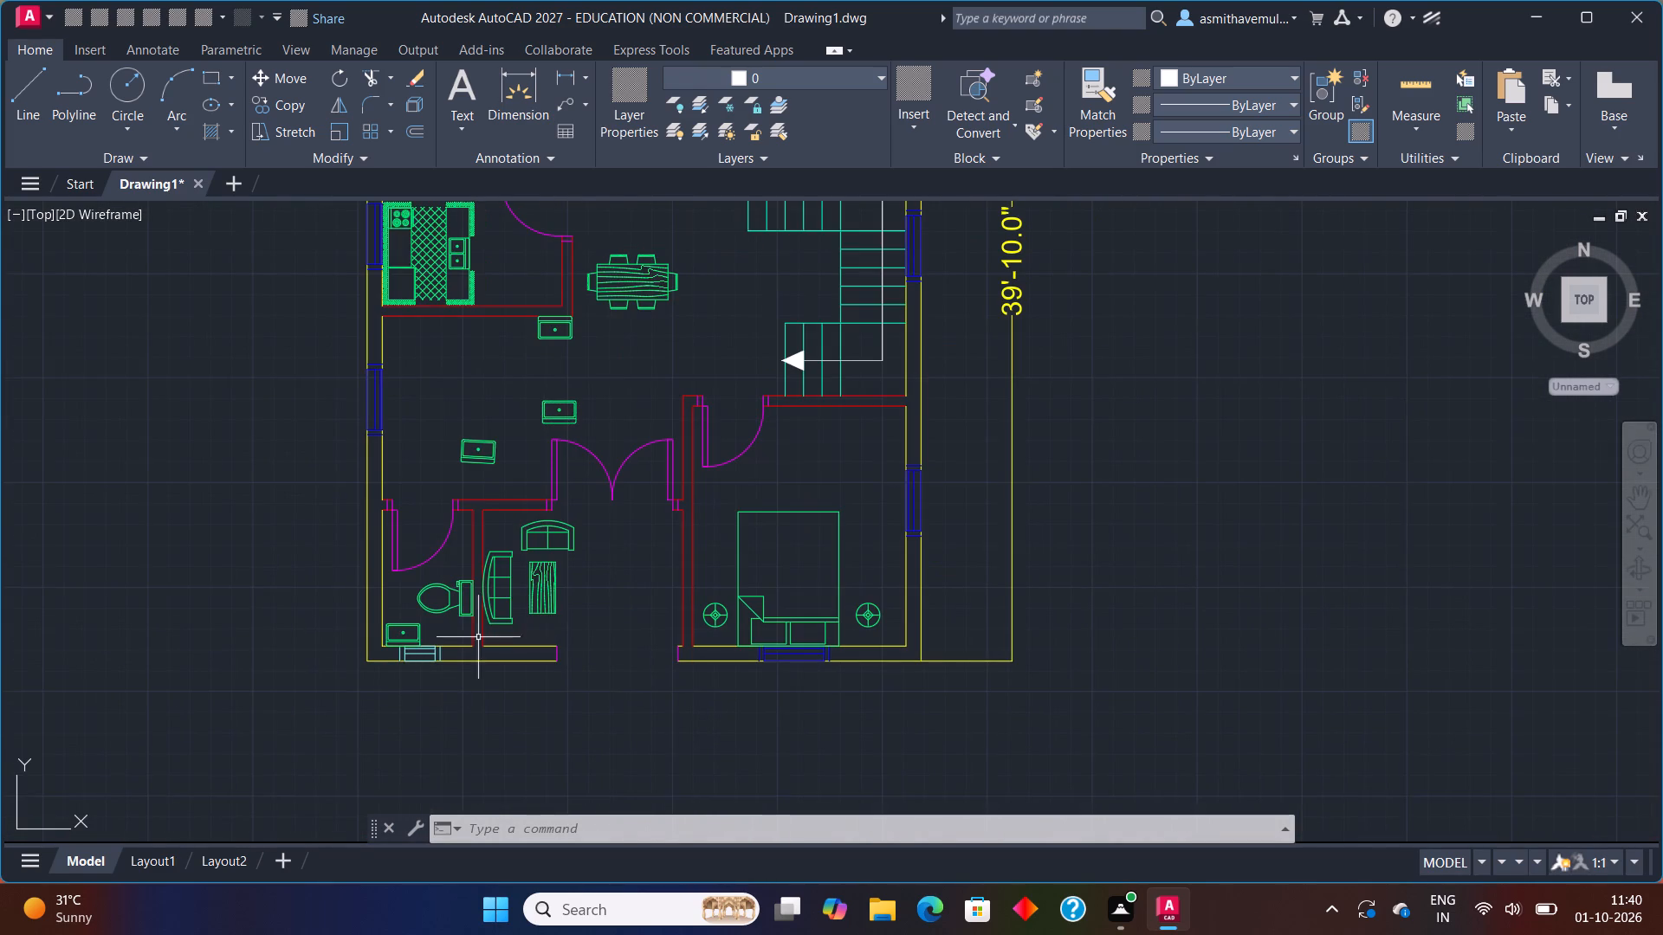
middle_click_drag(797, 461, 551, 773)
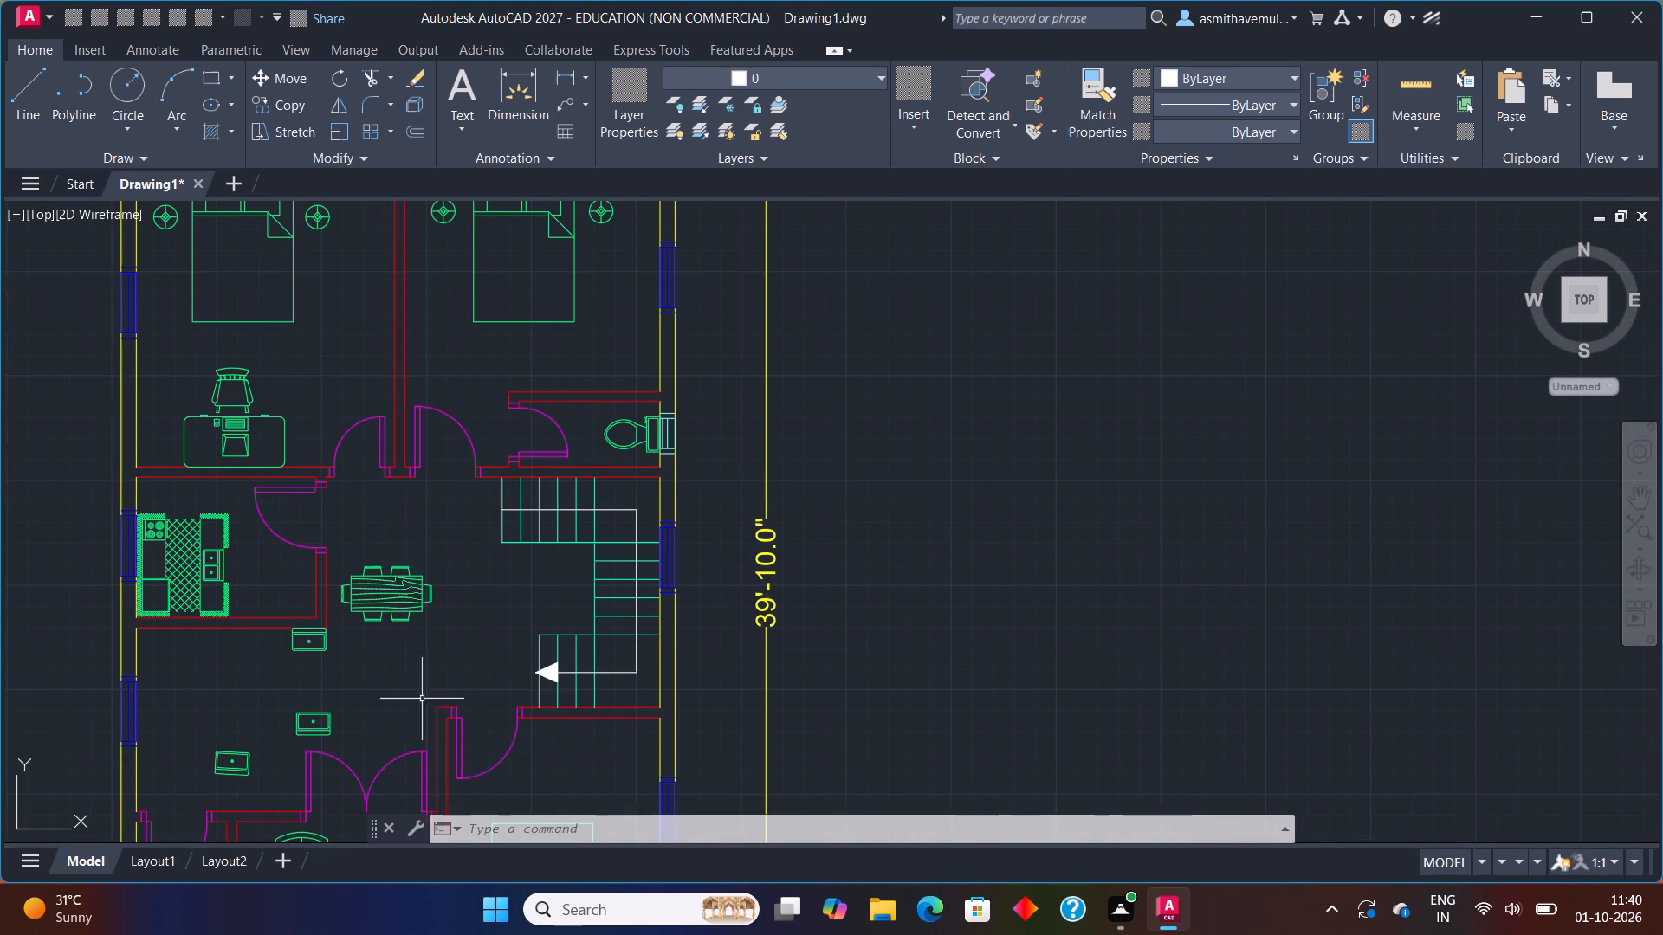
left_click(321, 736)
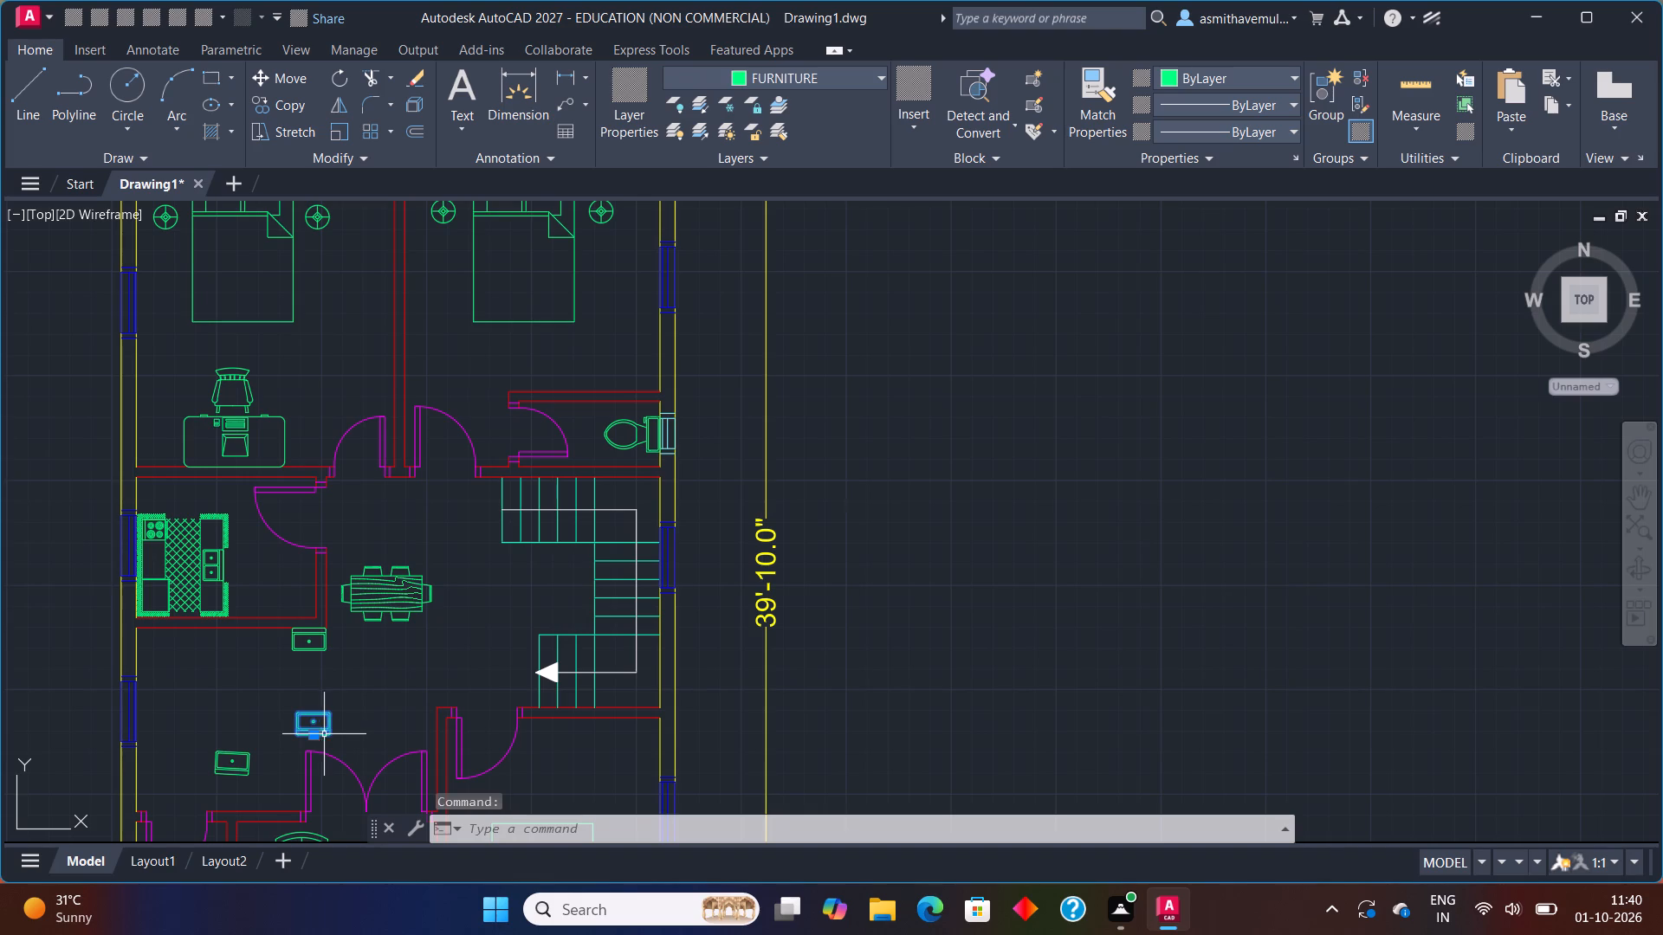
left_click(231, 756)
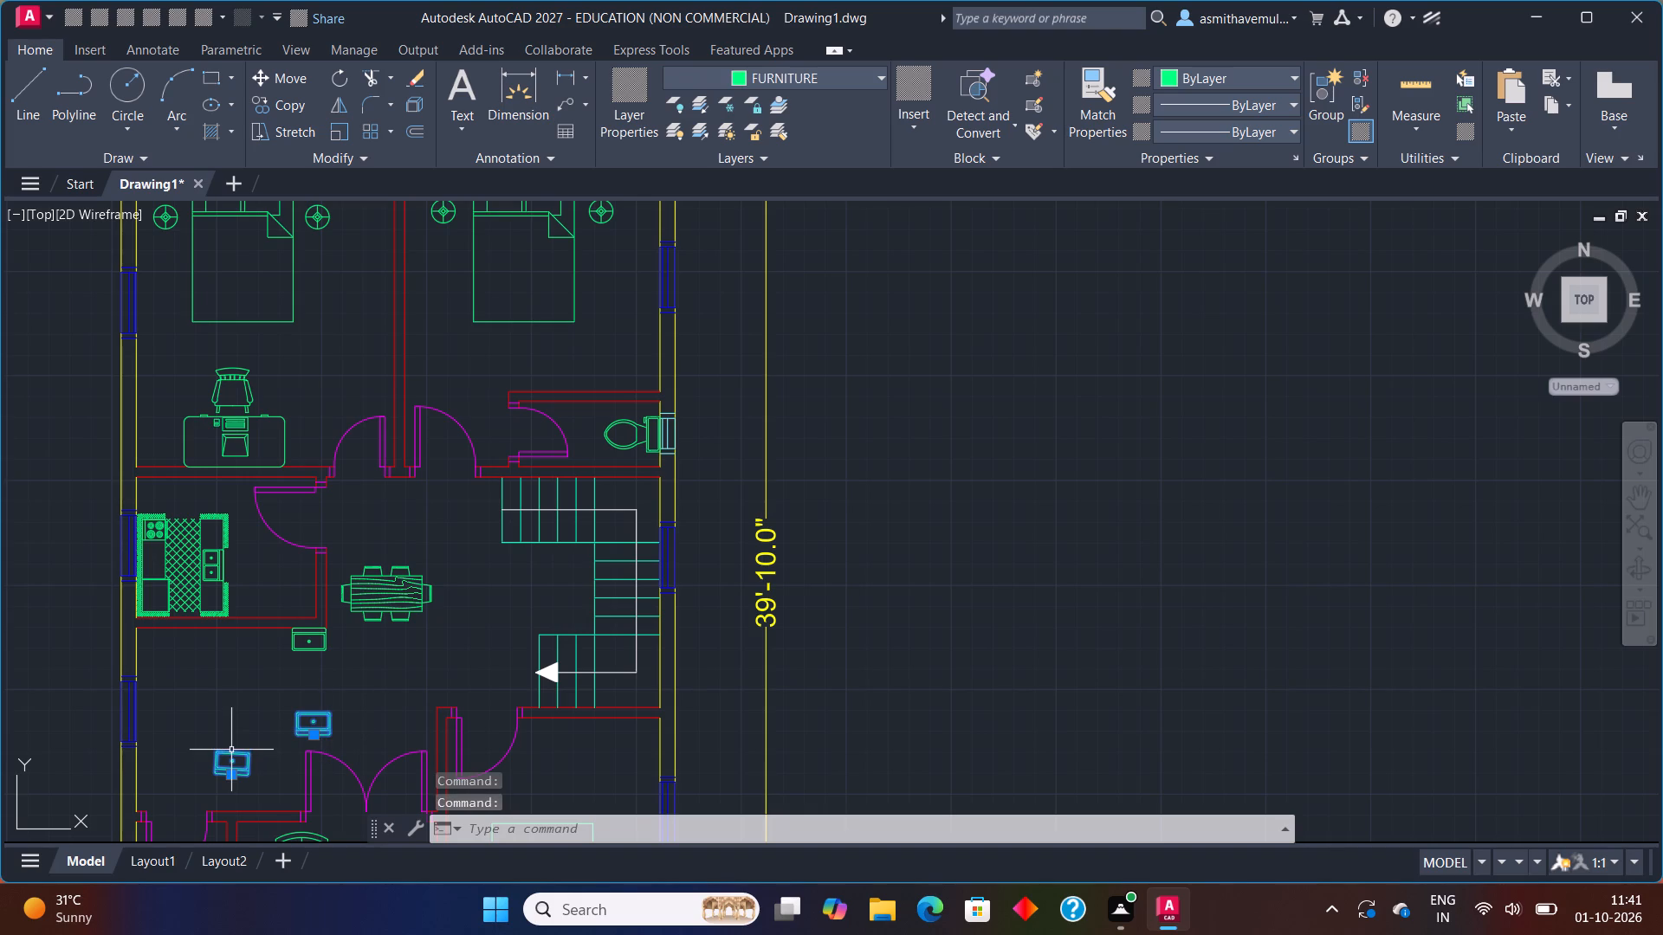
key("Delete")
Copy the washbasin below the kitchen wall into the east toilet north of the stairs, with its back edge along the north wall.
left_click(318, 645)
left_click(336, 645)
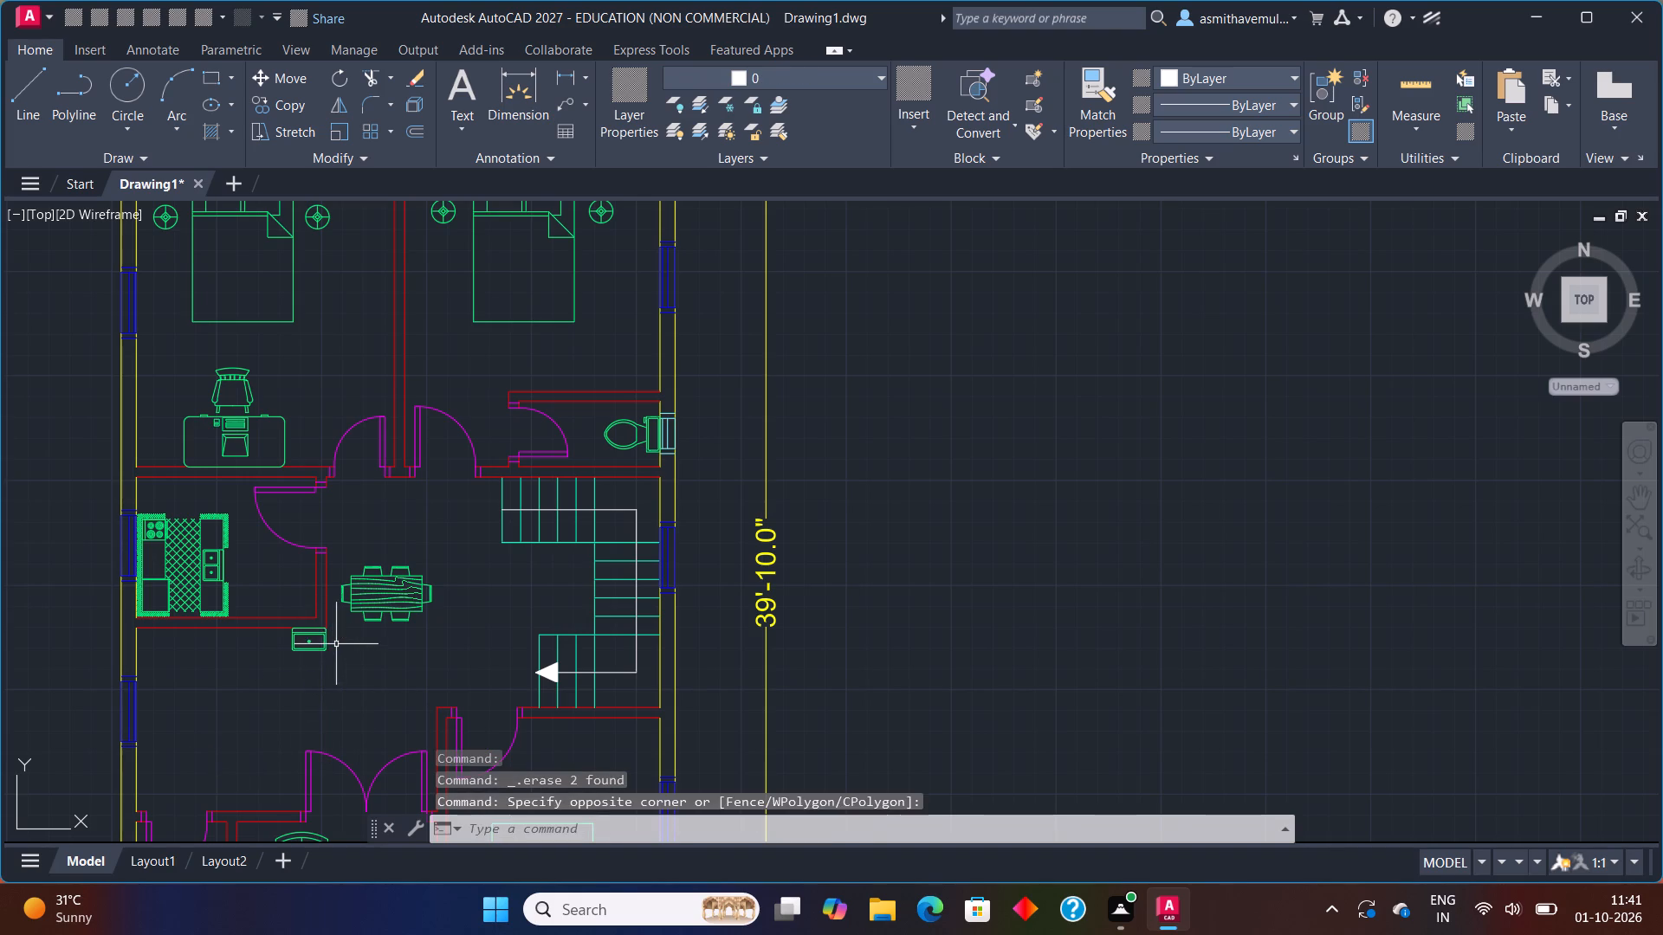
left_click_drag(339, 644, 286, 654)
type("CO")
type("PT")
key("BackSpace")
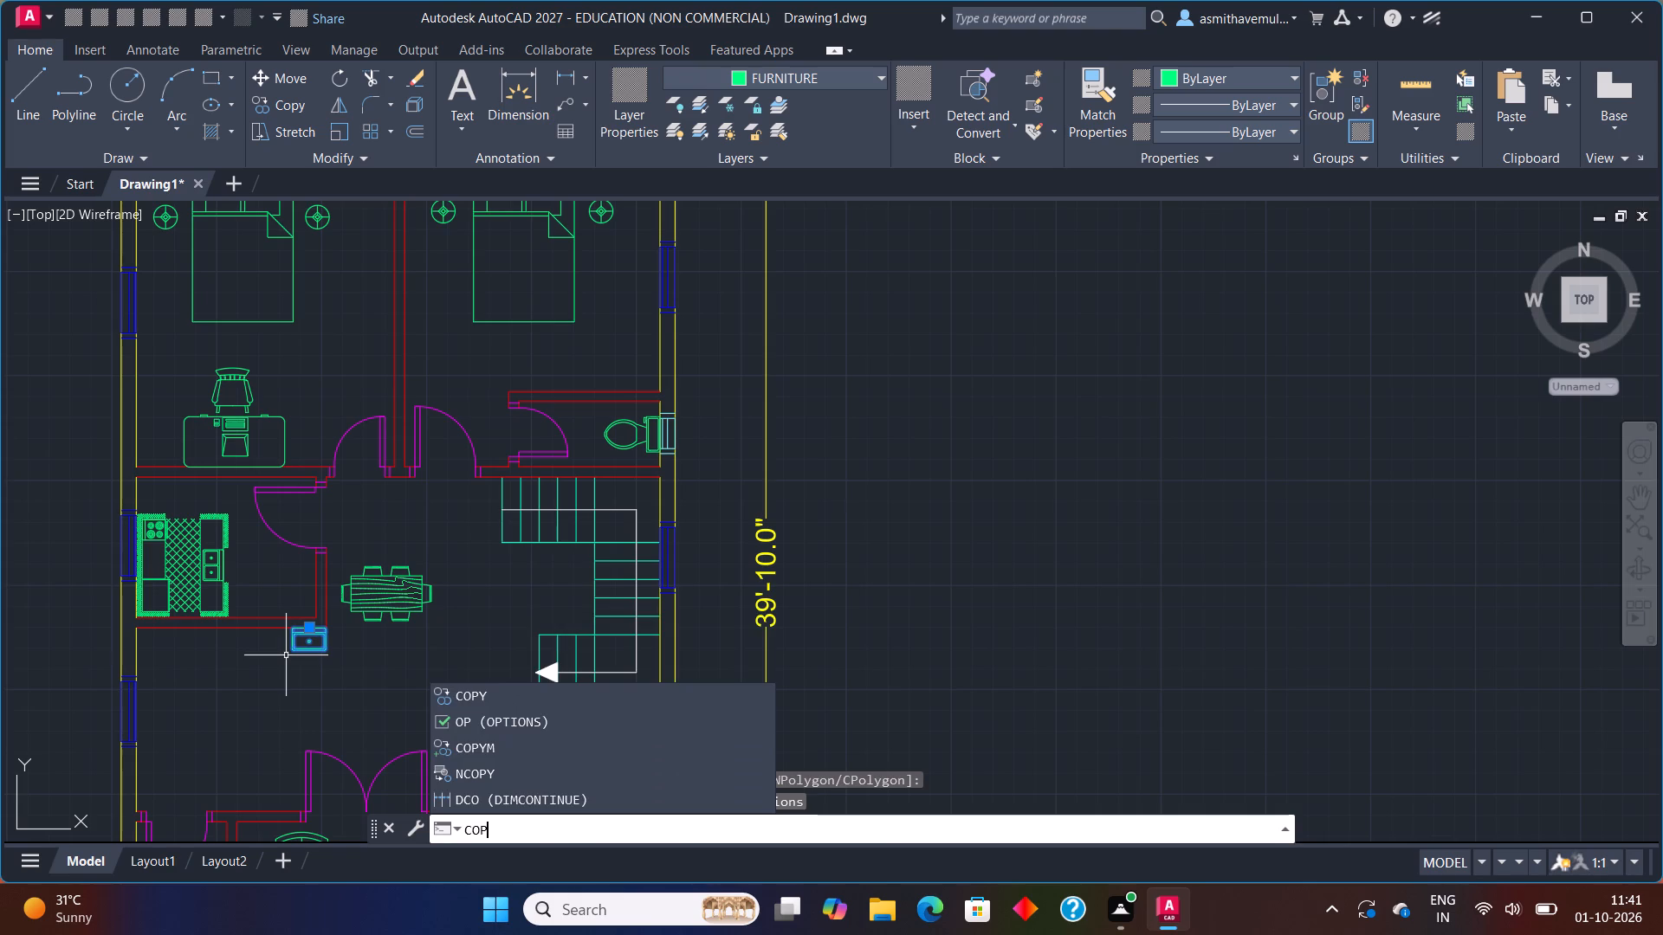
key("y")
key("Return")
left_click(299, 631)
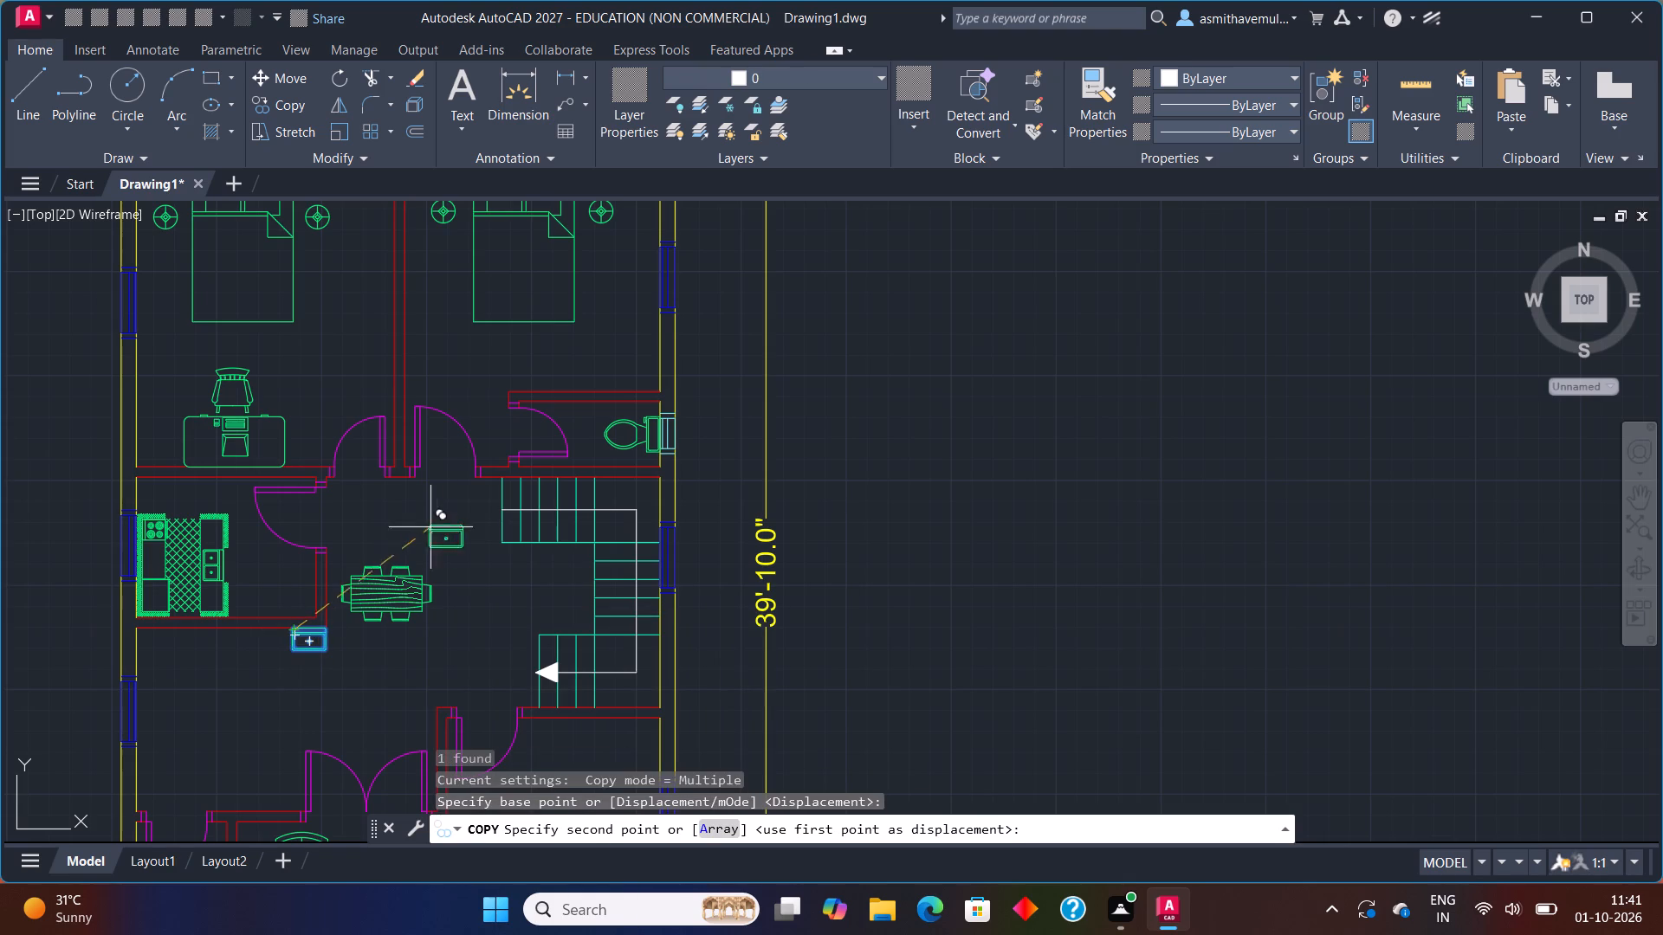
scroll(547, 407, "up", 2)
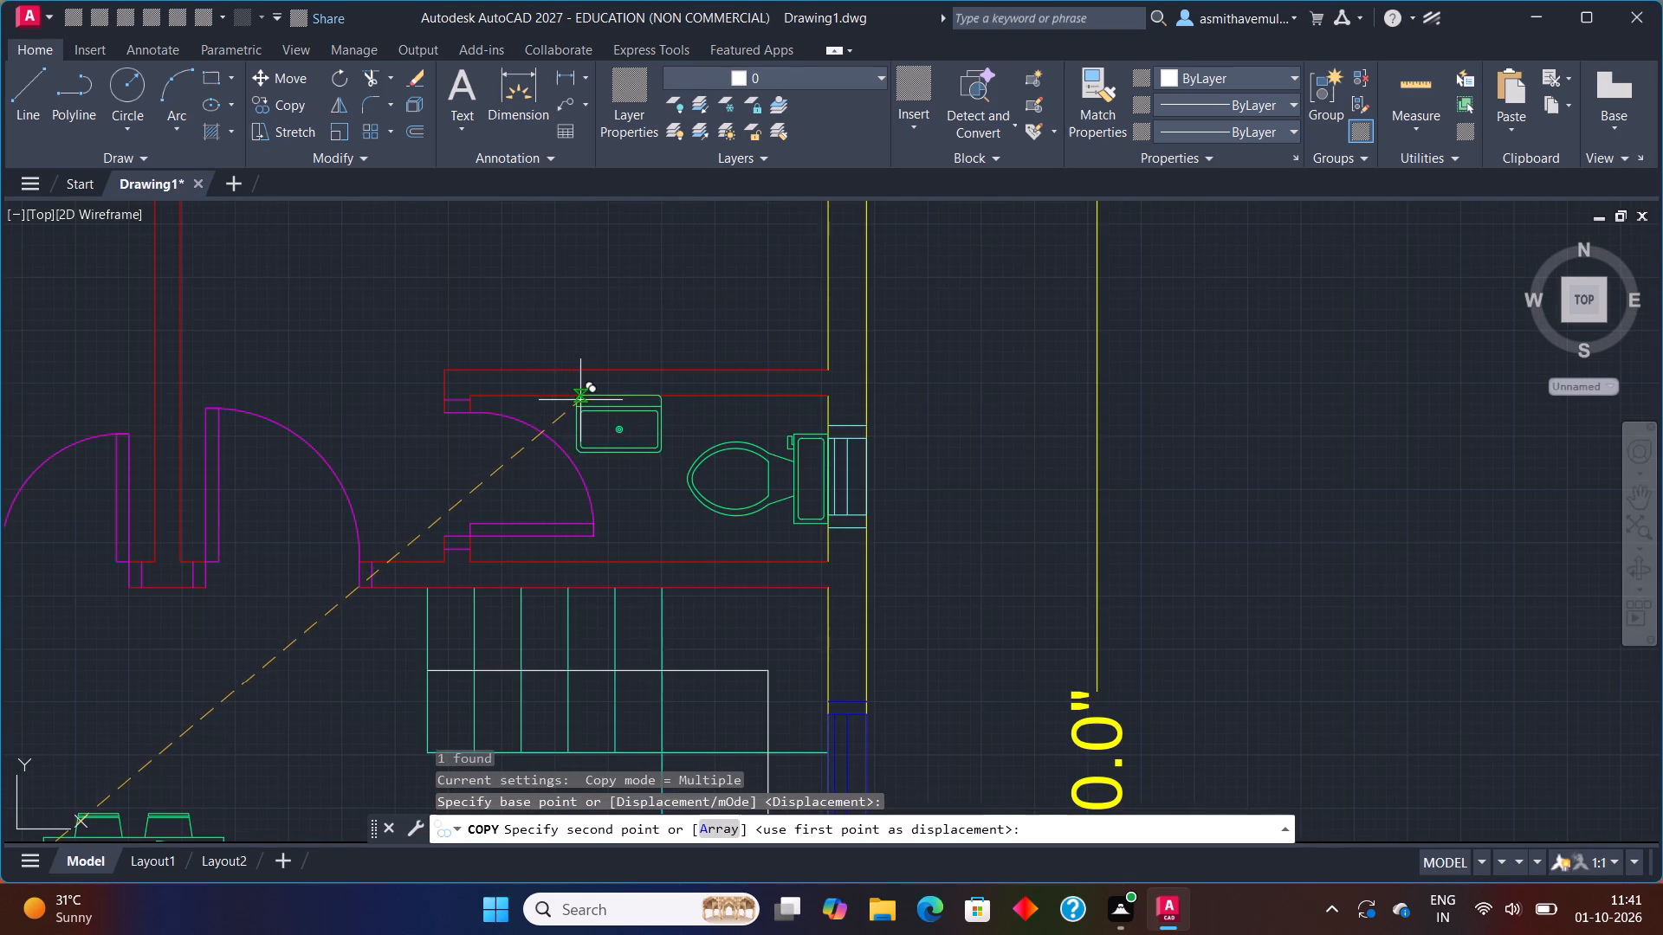
scroll(586, 399, "up", 2)
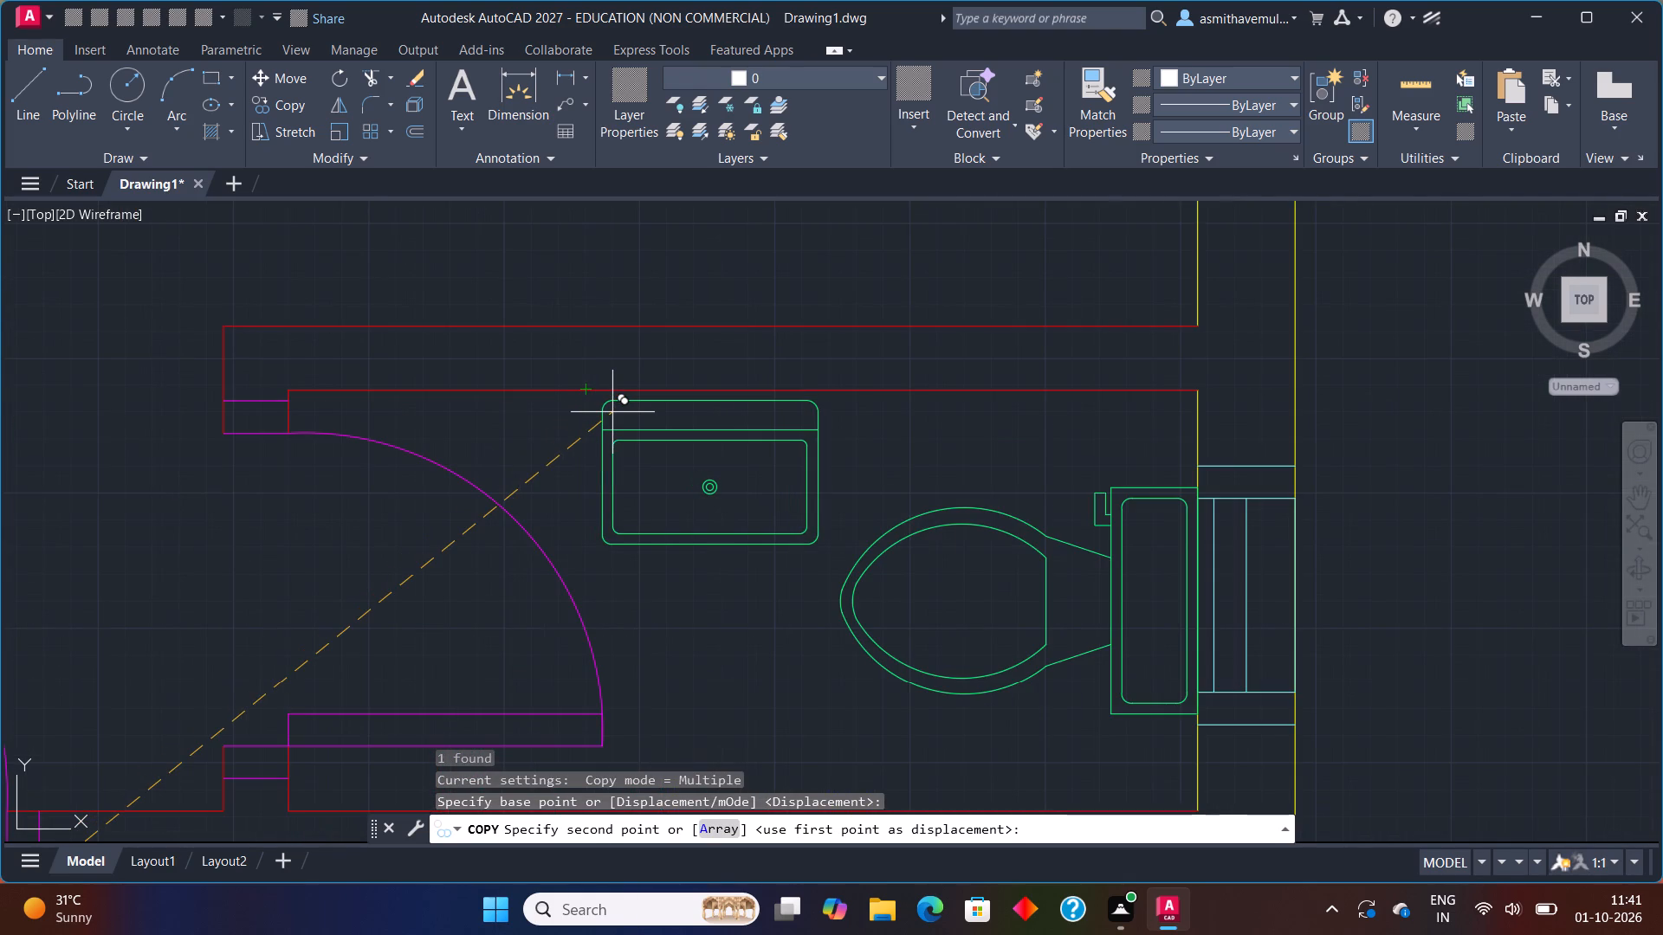
left_click(613, 402)
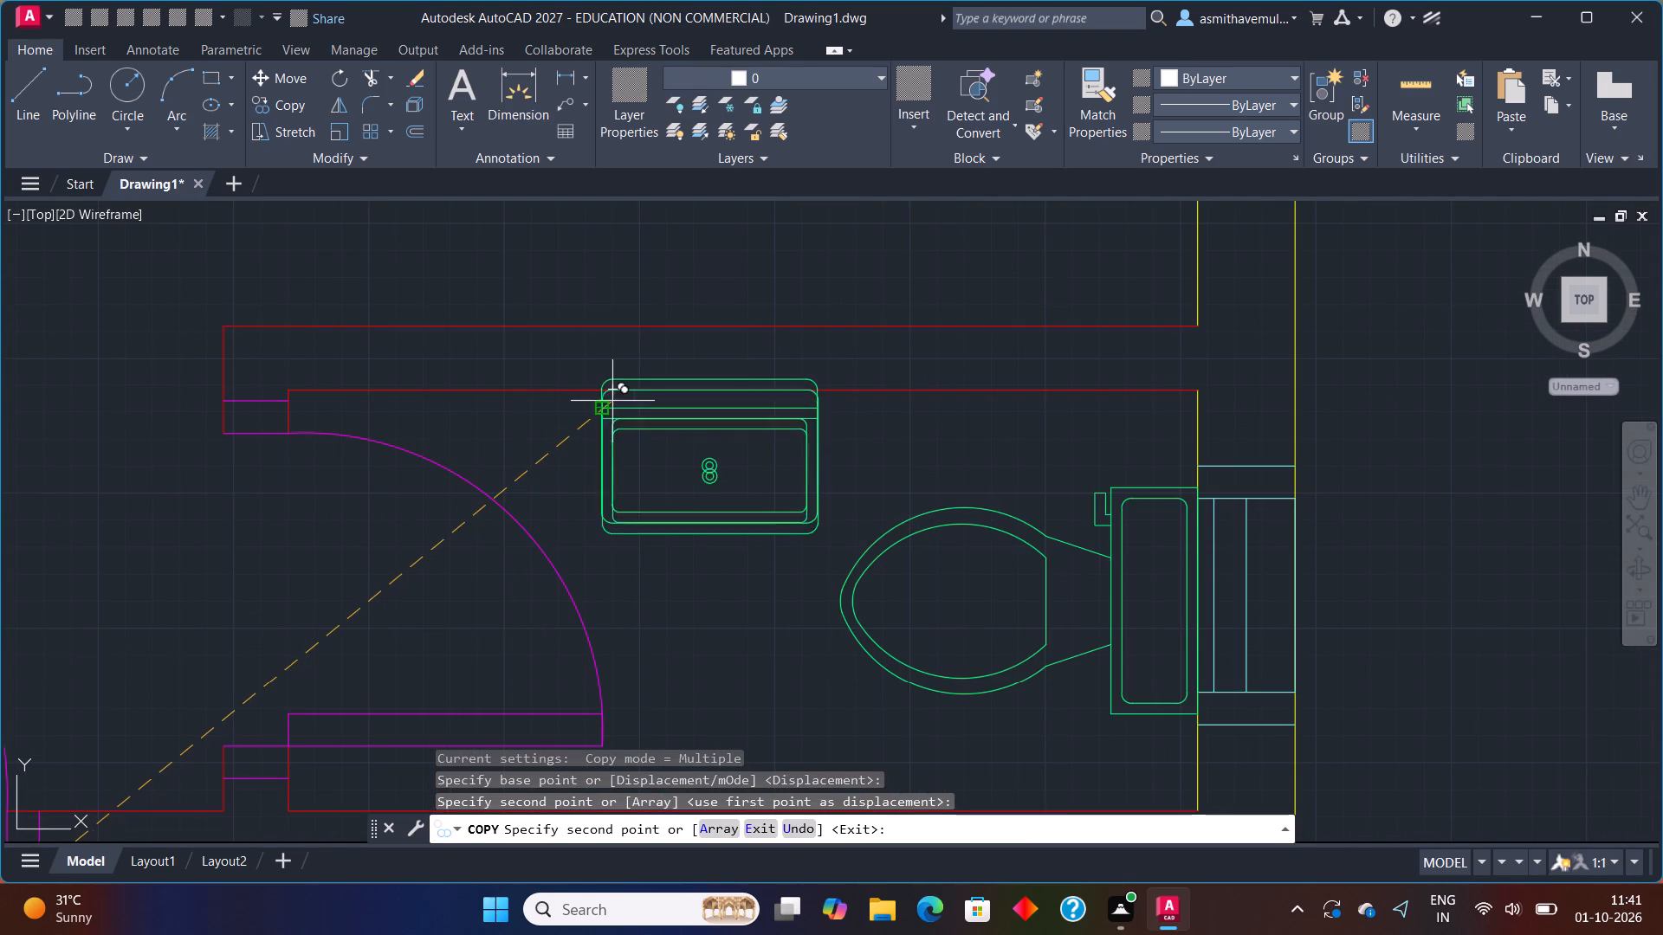
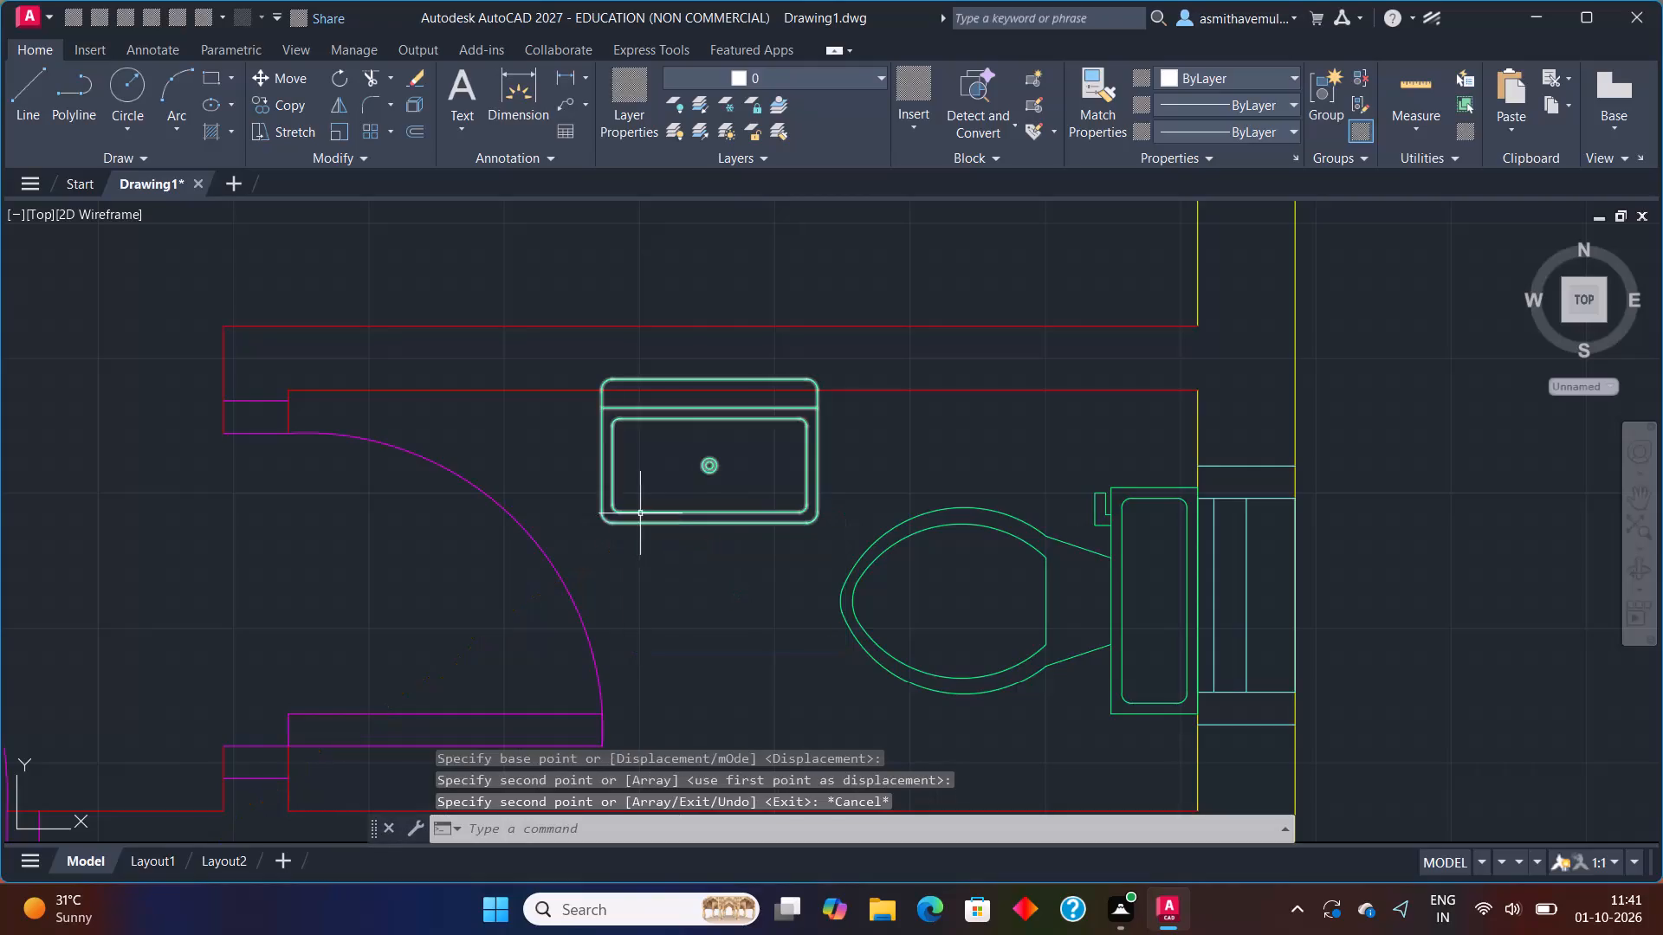
Move the east toilet's washbasin down so its back edge sits on the inner face of the north wall.
left_click(657, 418)
key("m")
key("Return")
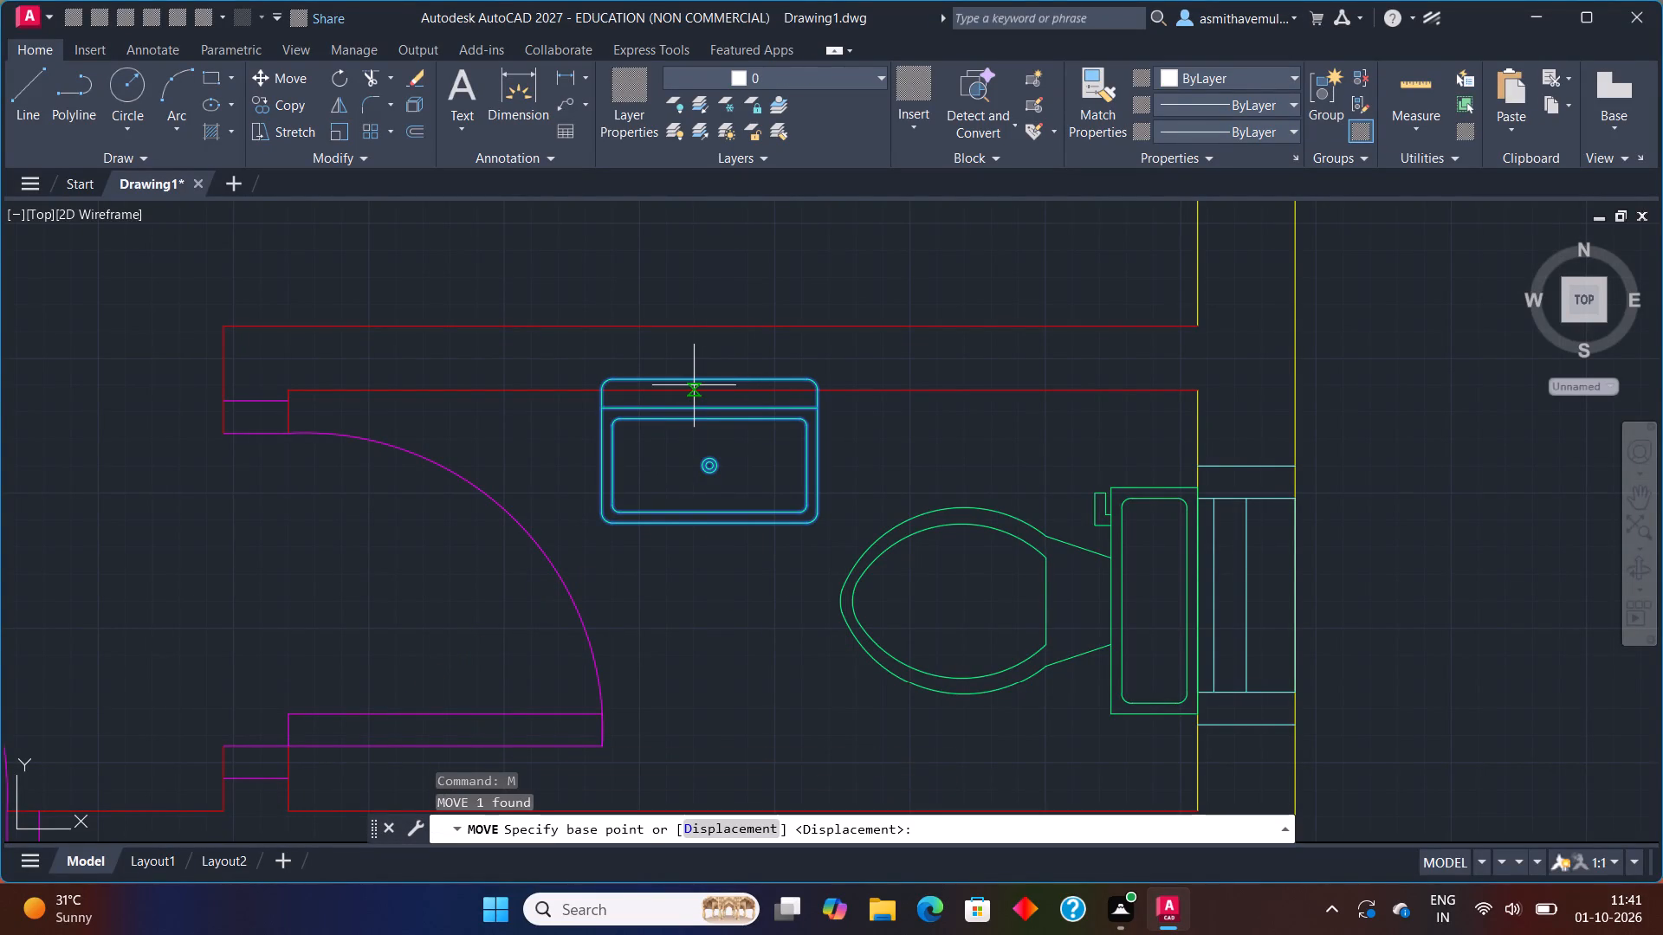
left_click(695, 379)
left_click(696, 393)
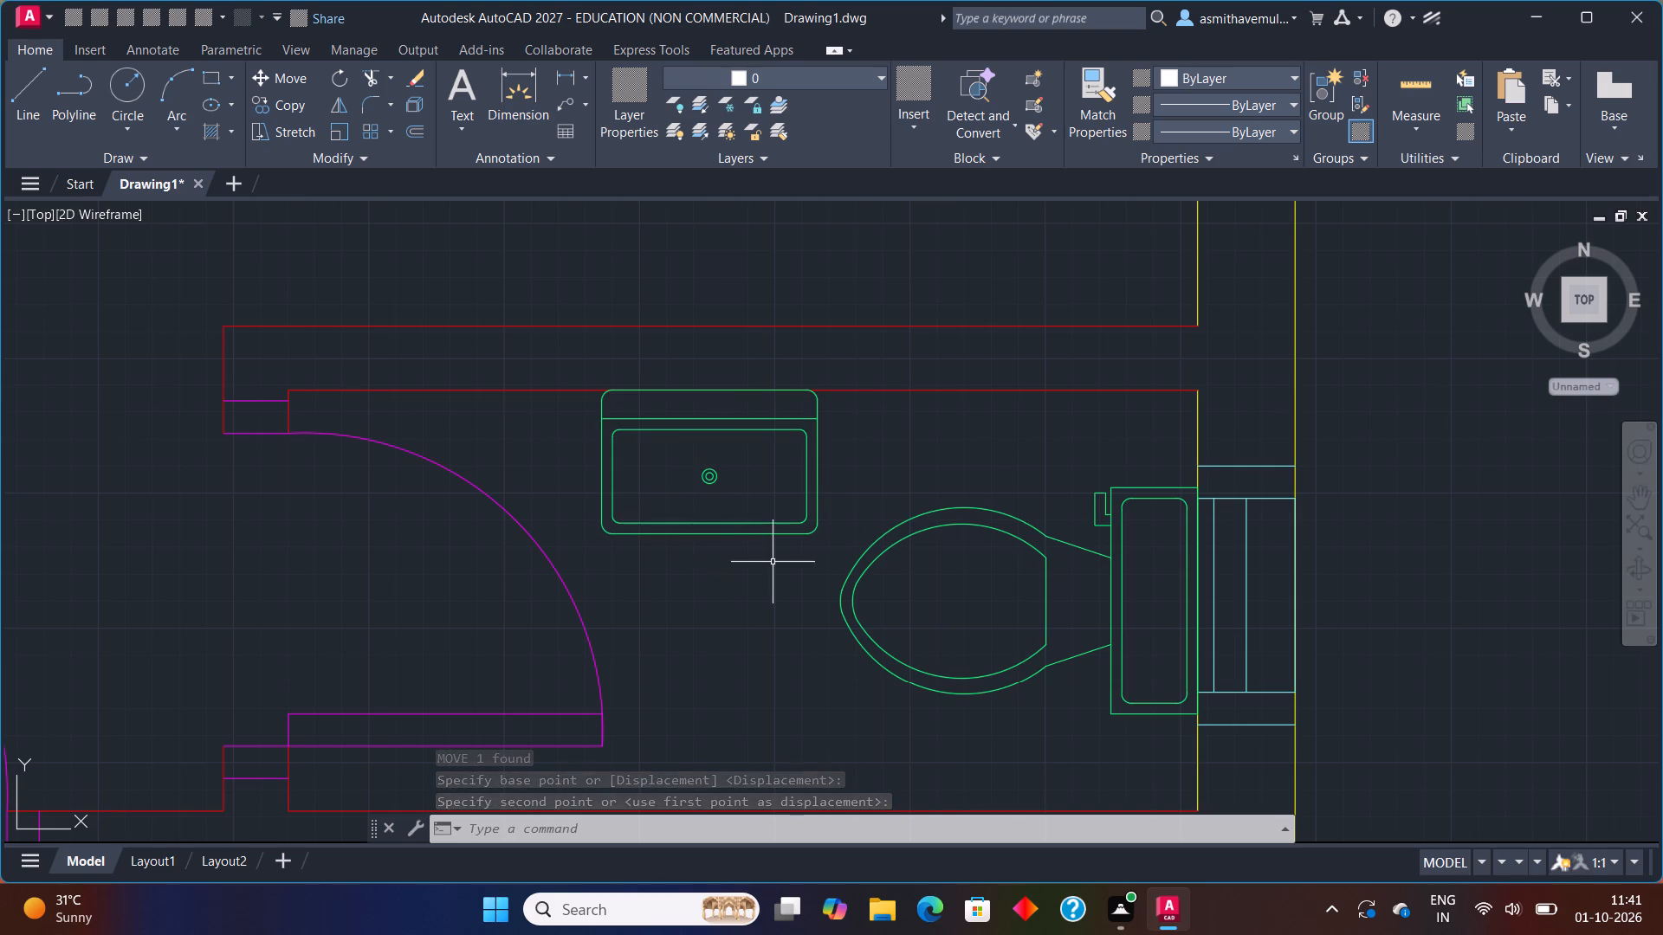
Create a new layer named TEXT.
scroll(767, 542, "down", 3)
middle_click_drag(723, 696, 882, 157)
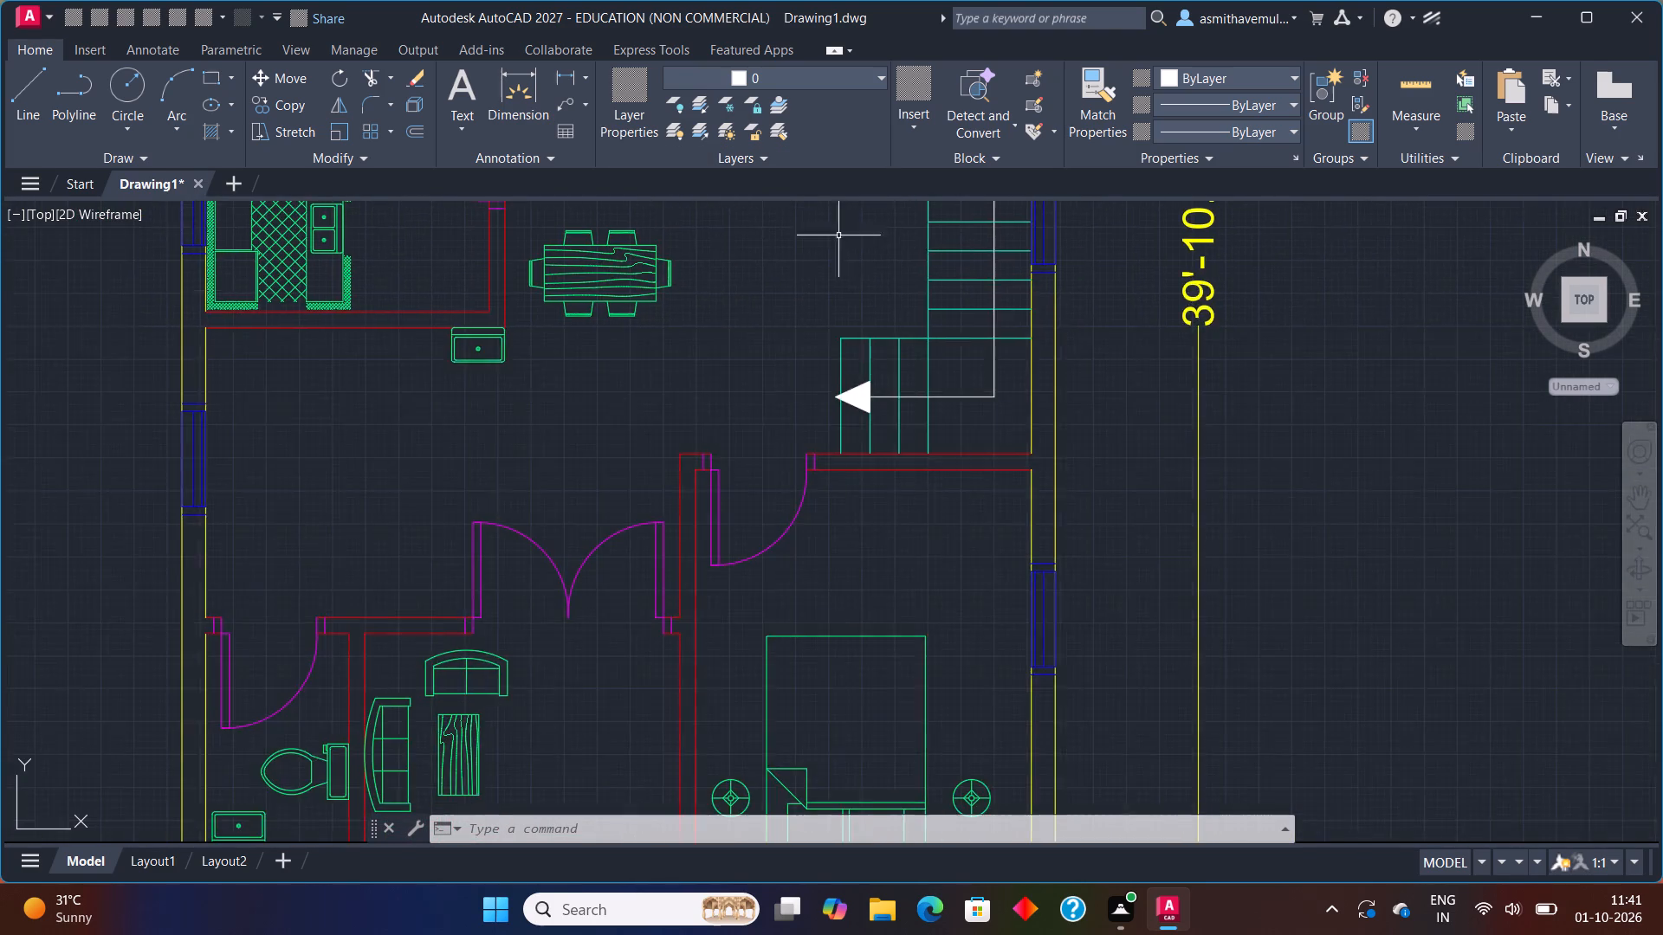
scroll(800, 331, "down", 1)
scroll(759, 422, "down", 1)
scroll(747, 435, "up", 1)
middle_click_drag(741, 391, 651, 631)
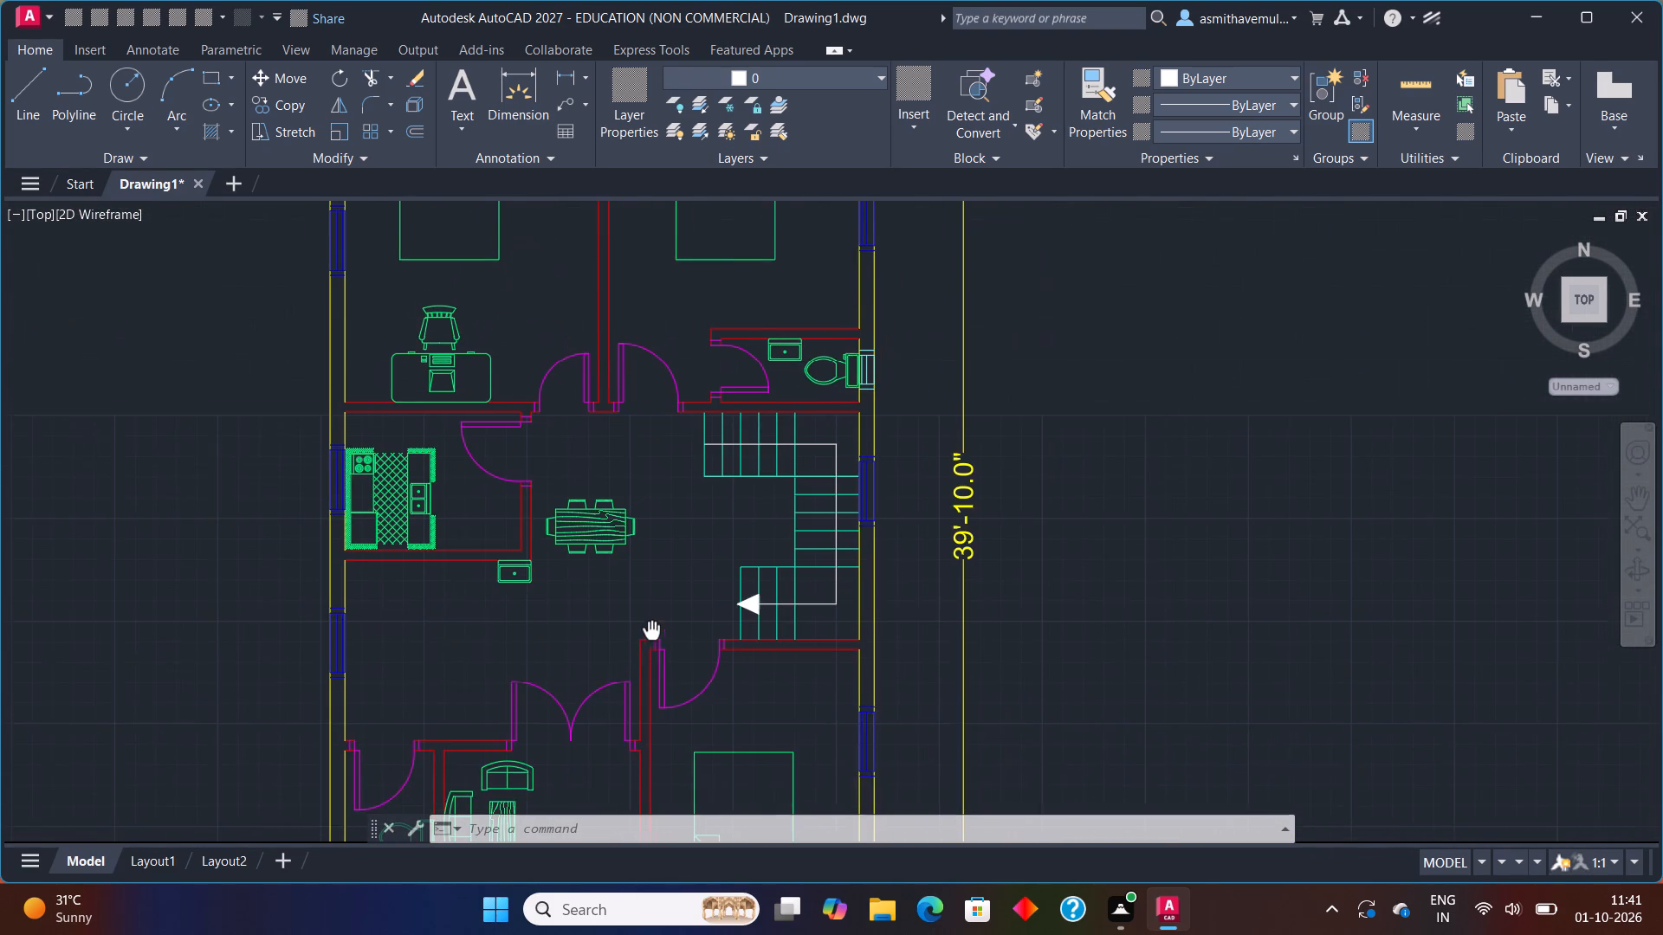
middle_click_drag(651, 631, 651, 632)
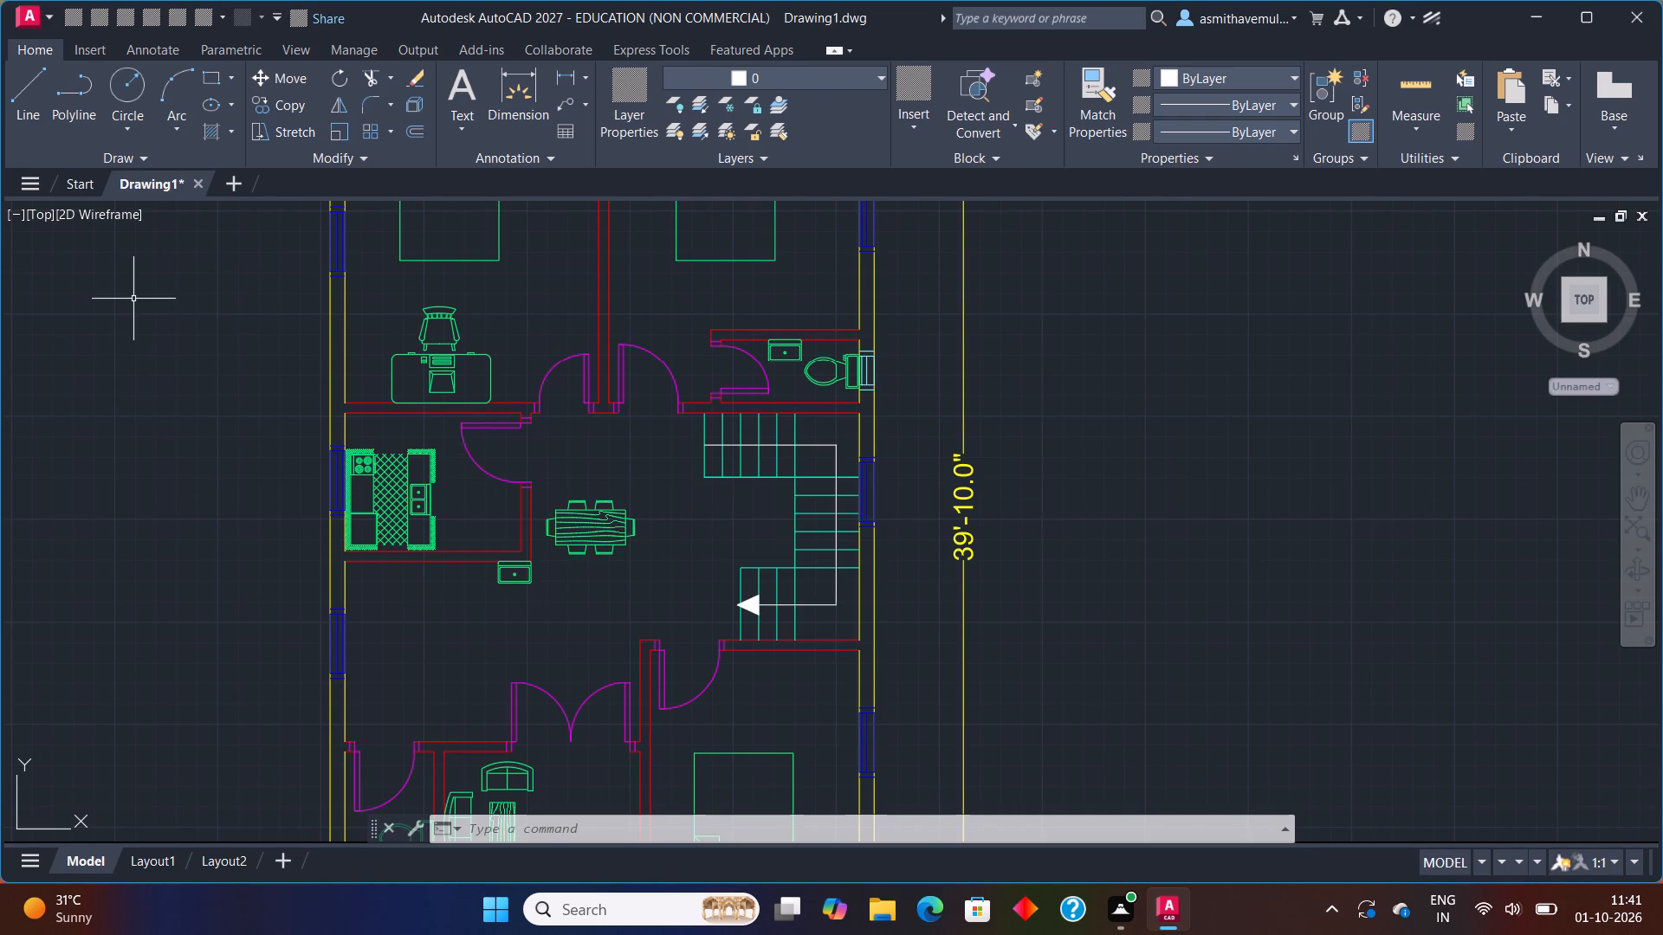
type("LA")
key("Return")
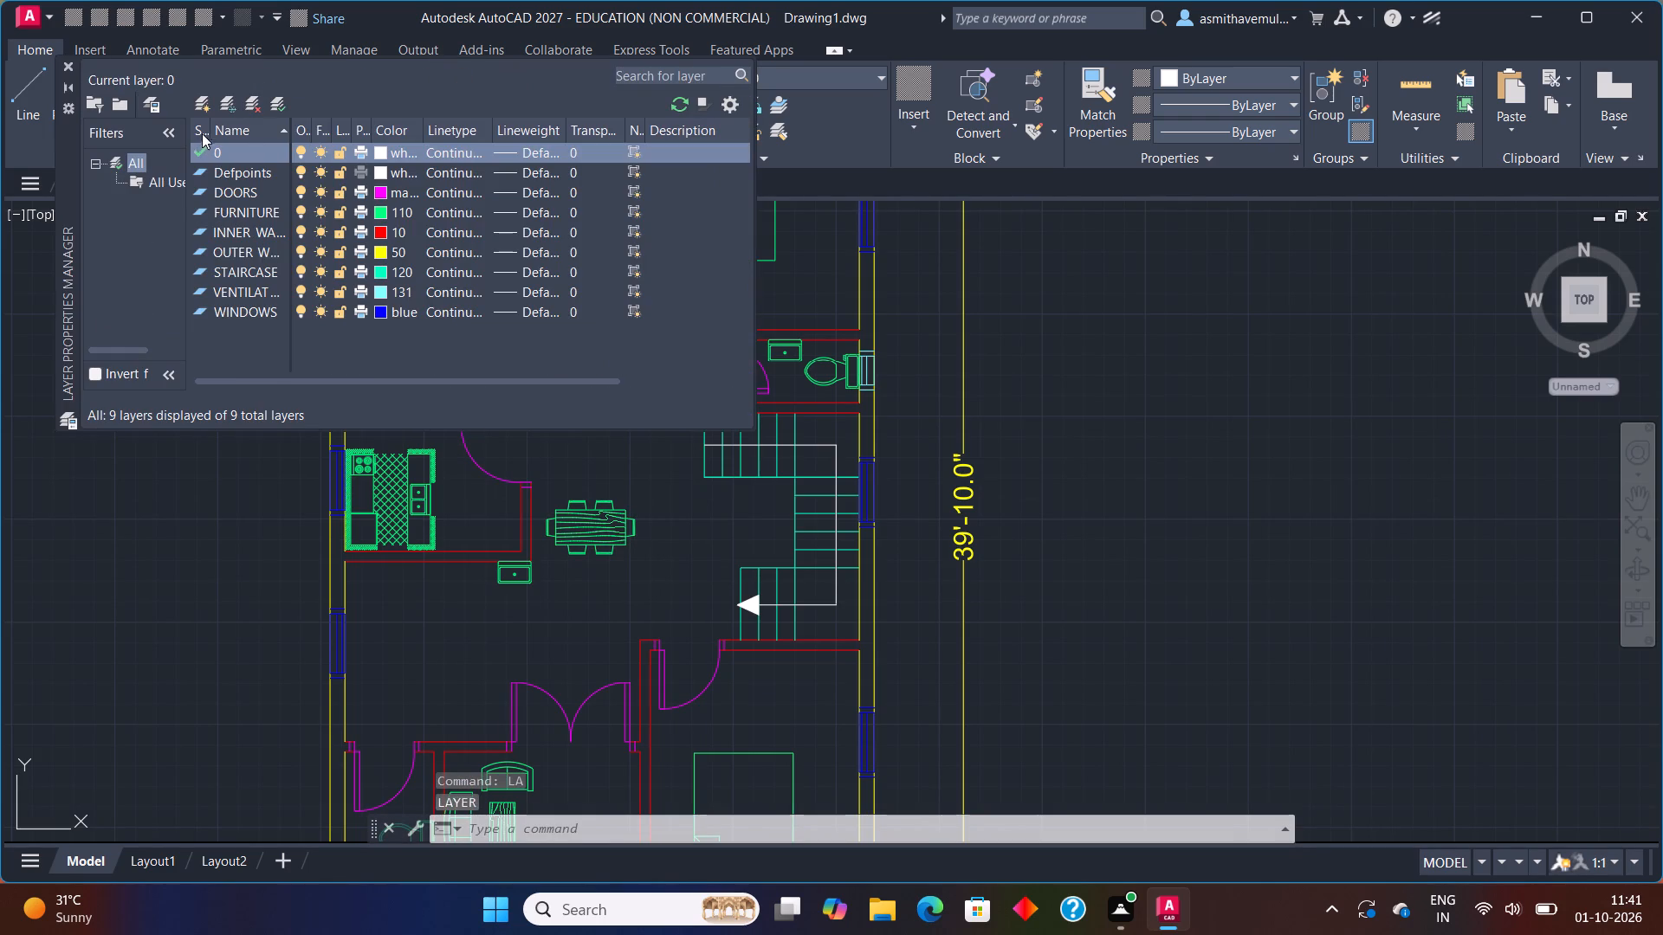
left_click(197, 110)
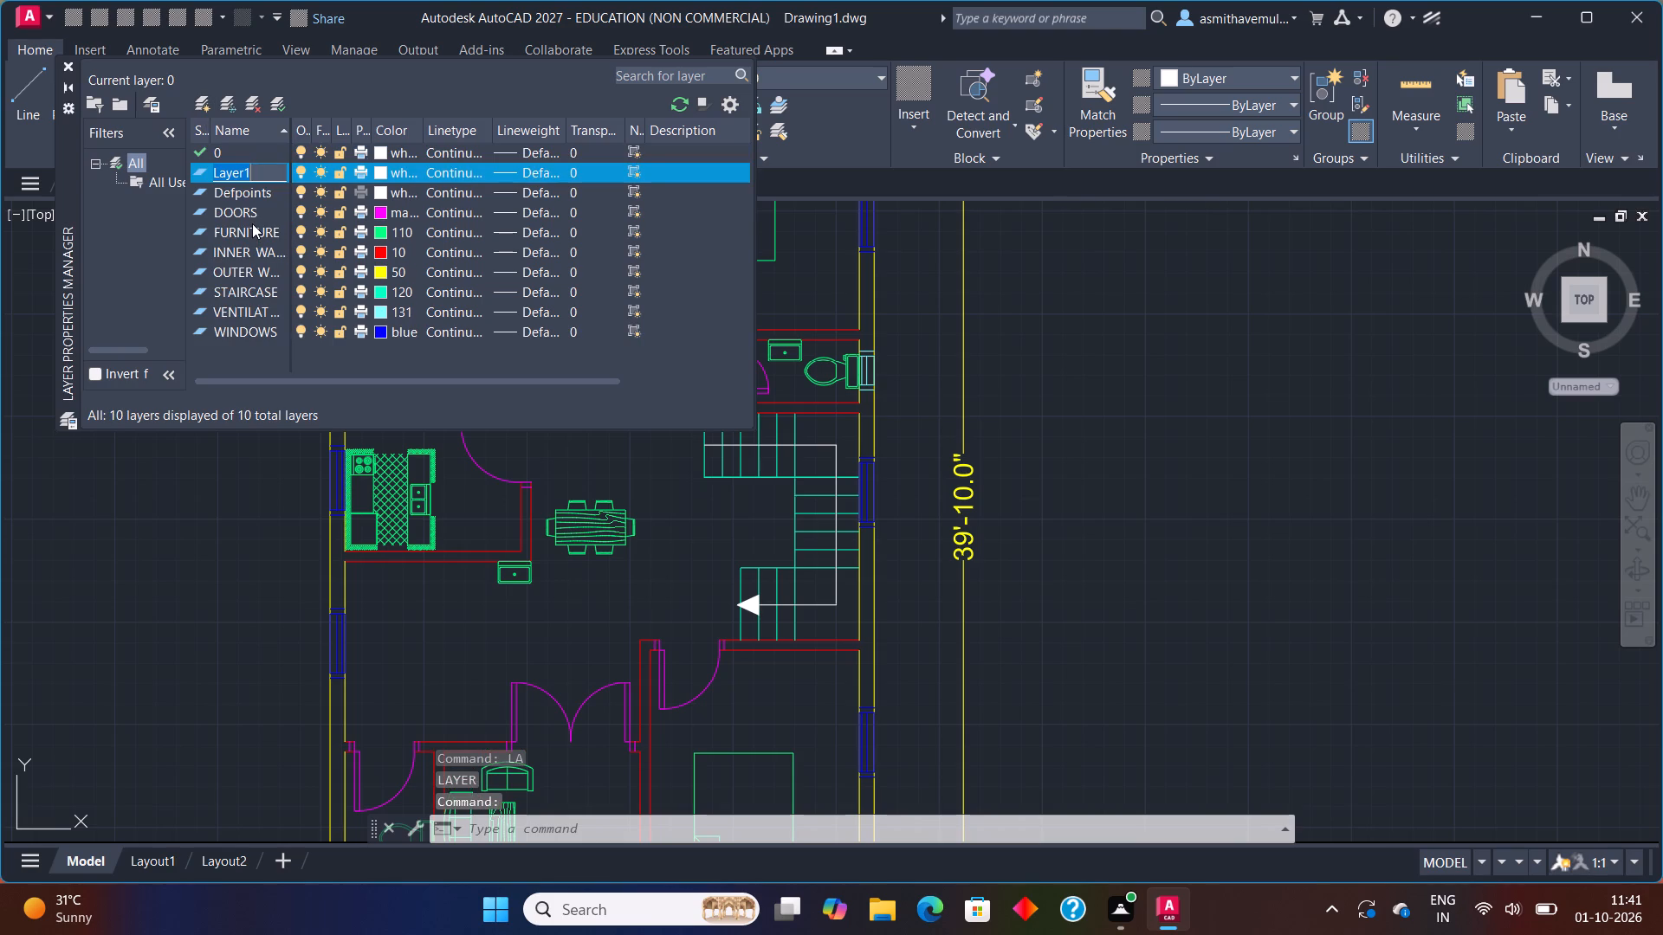
key("BackSpace")
key("BackSpace")
type("TEXT")
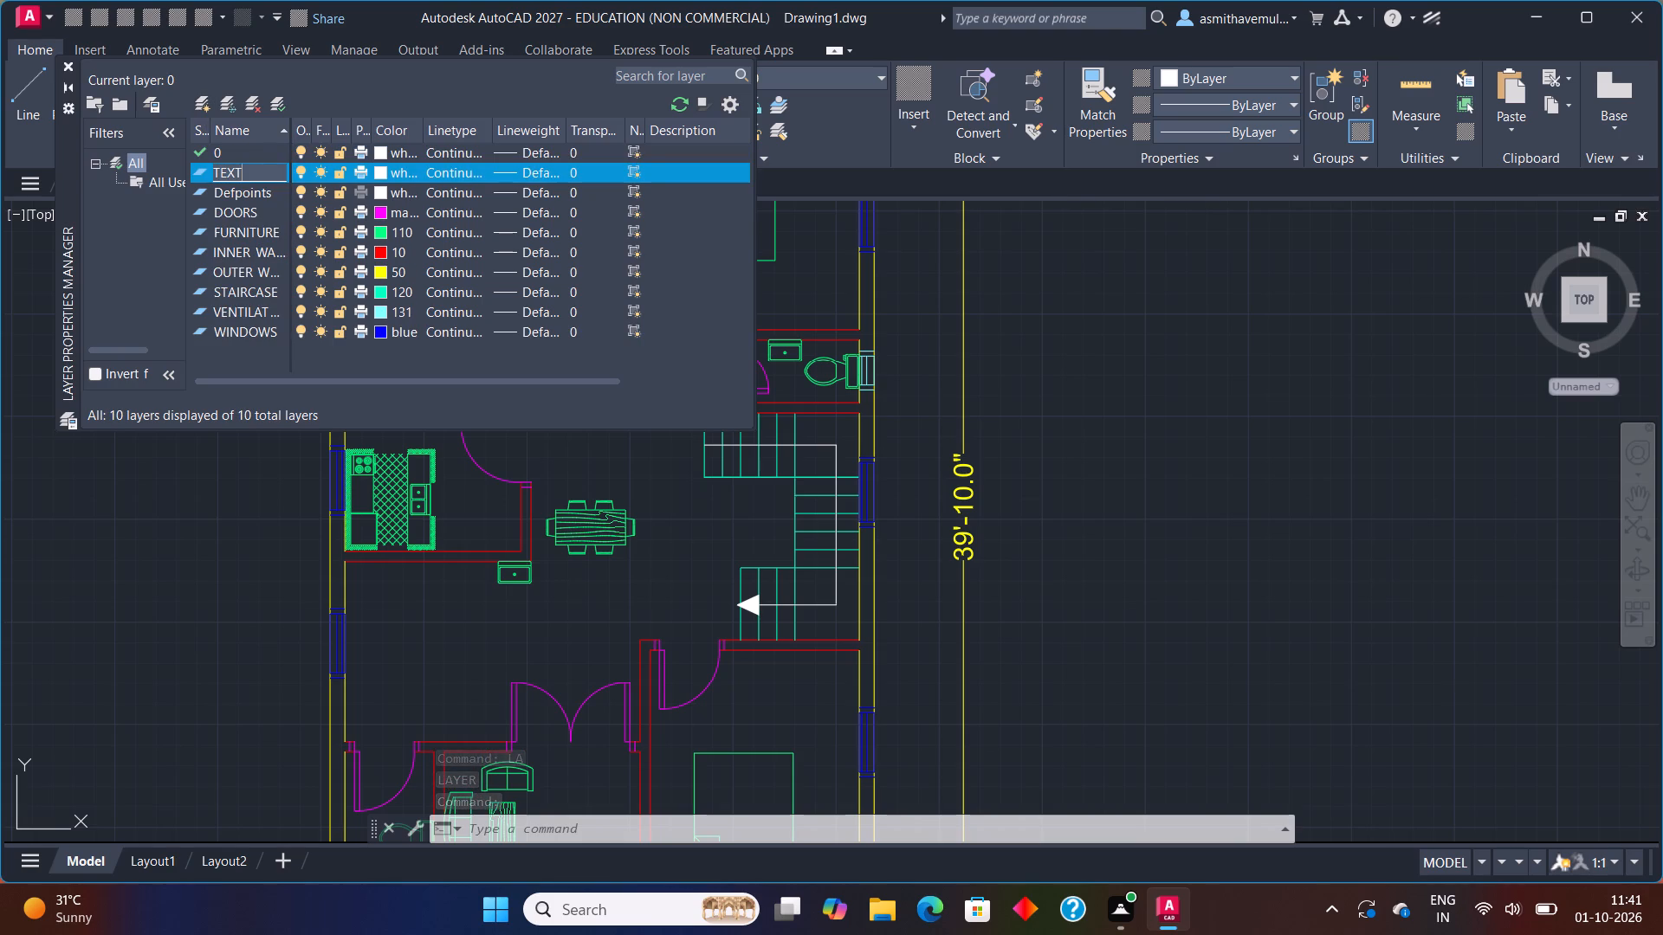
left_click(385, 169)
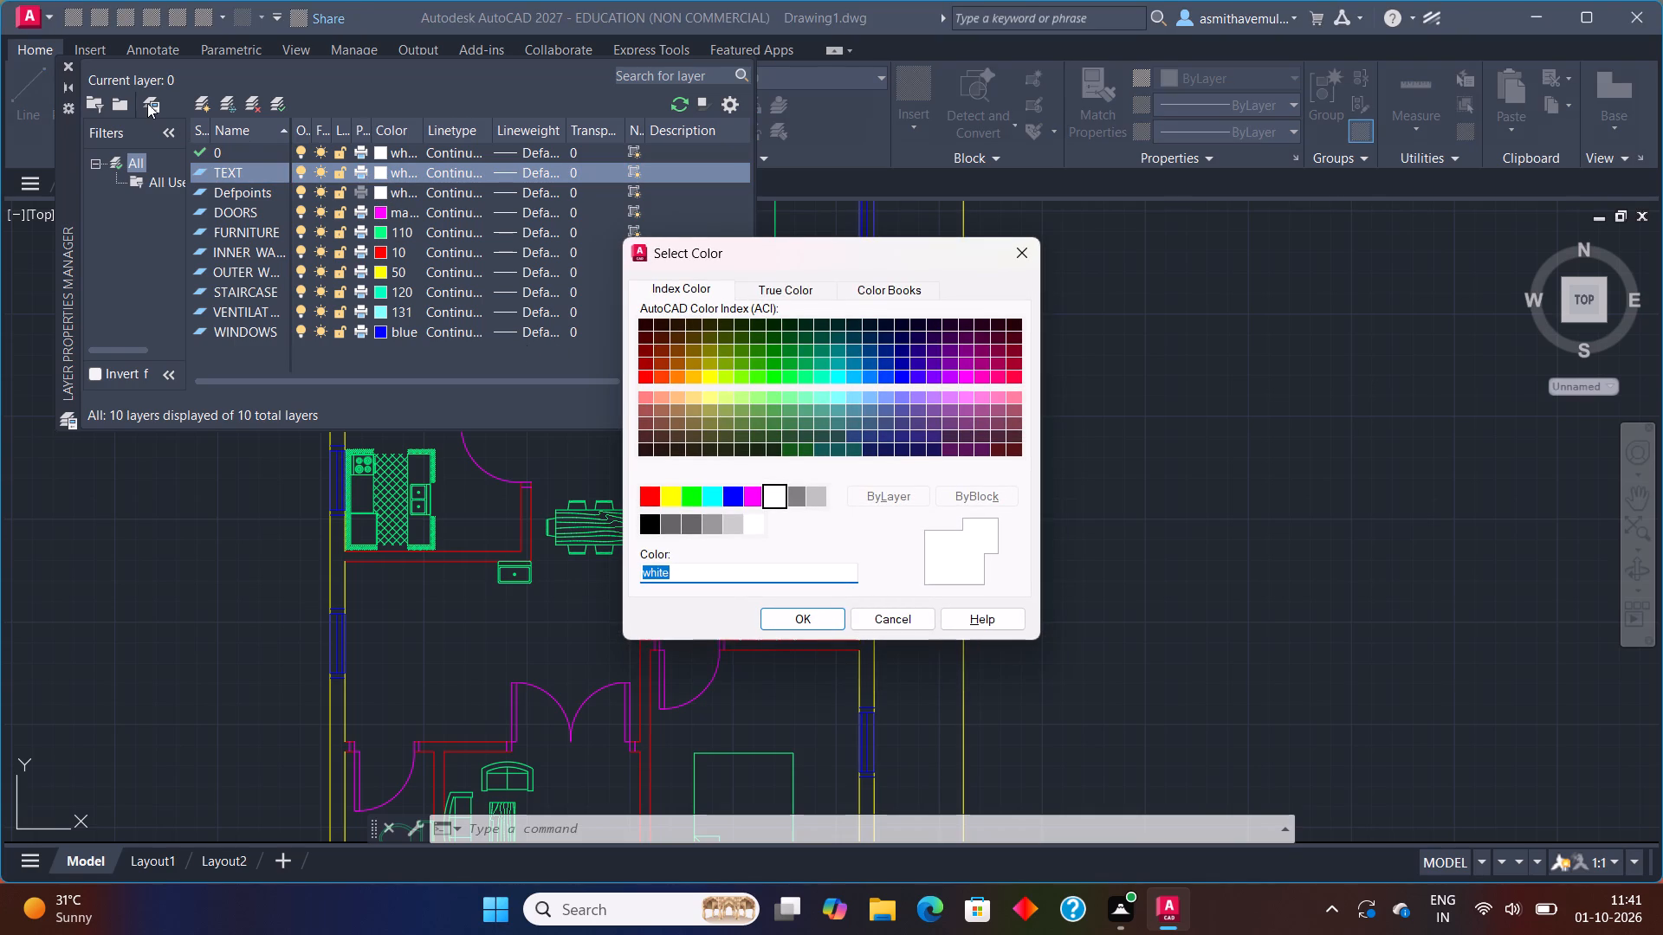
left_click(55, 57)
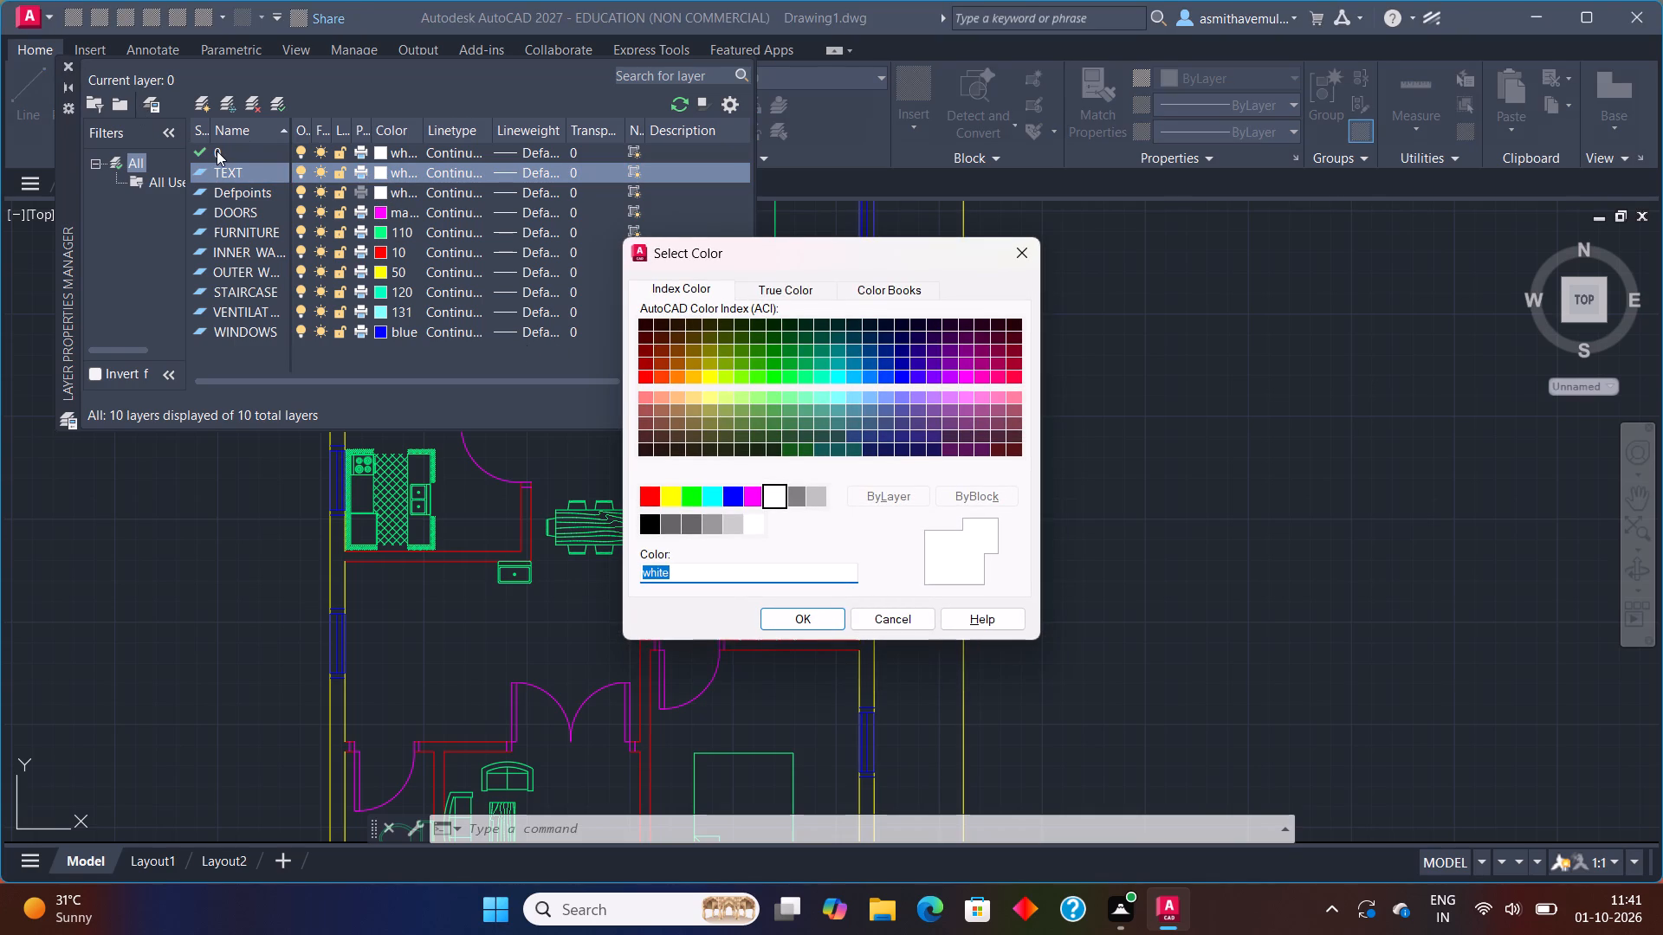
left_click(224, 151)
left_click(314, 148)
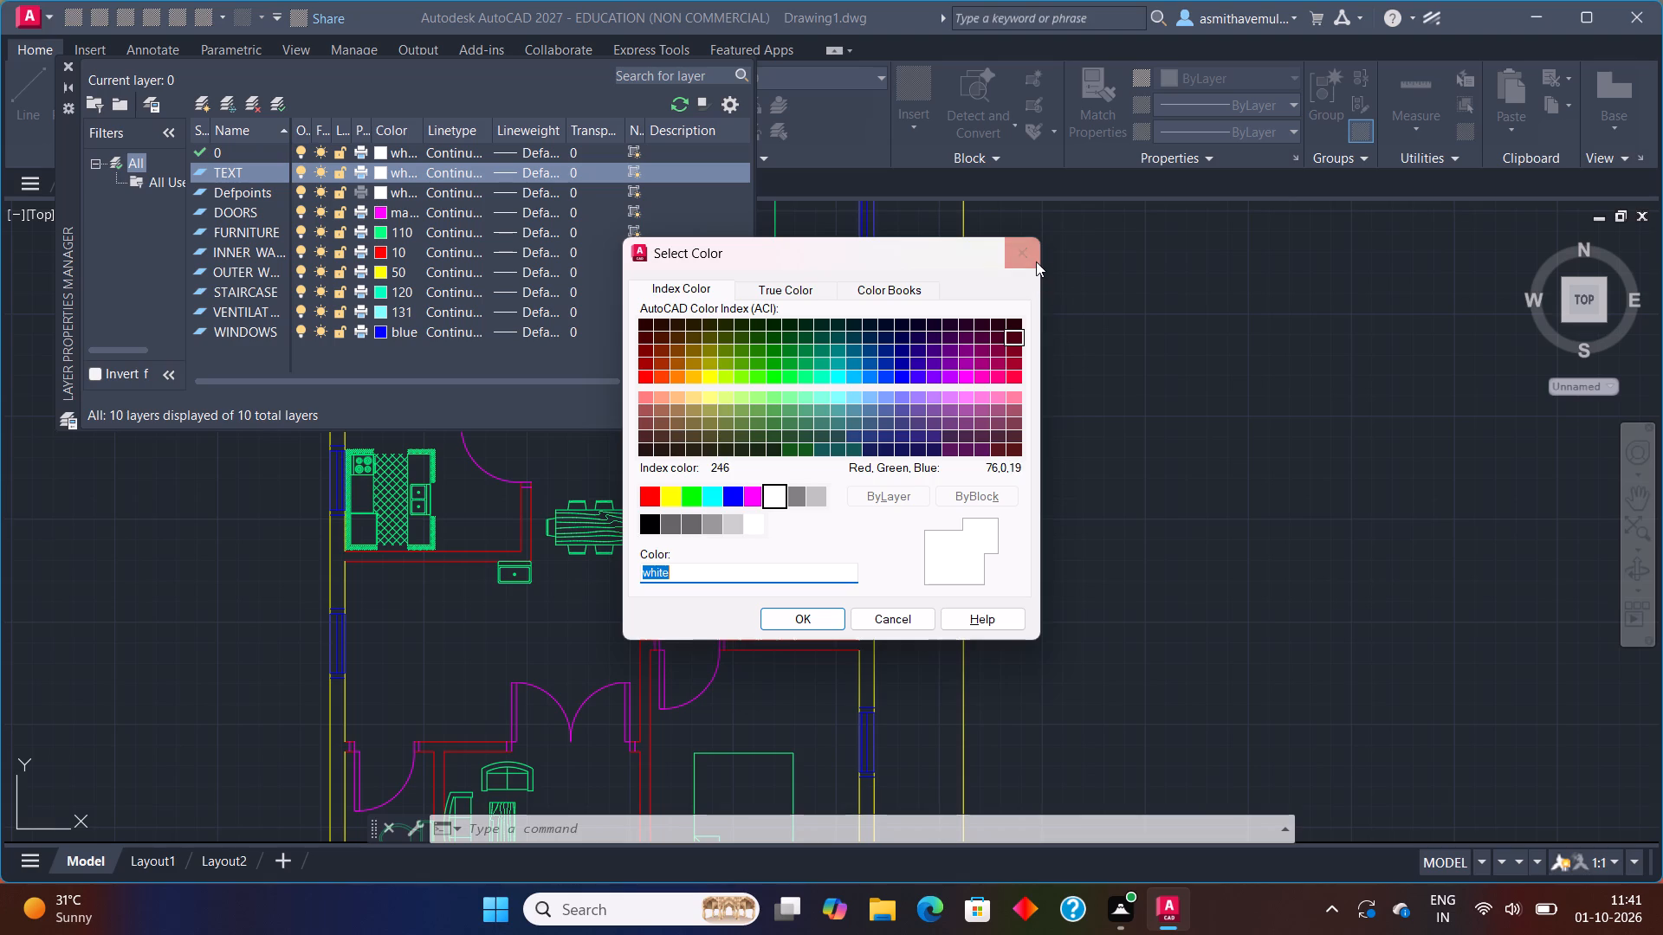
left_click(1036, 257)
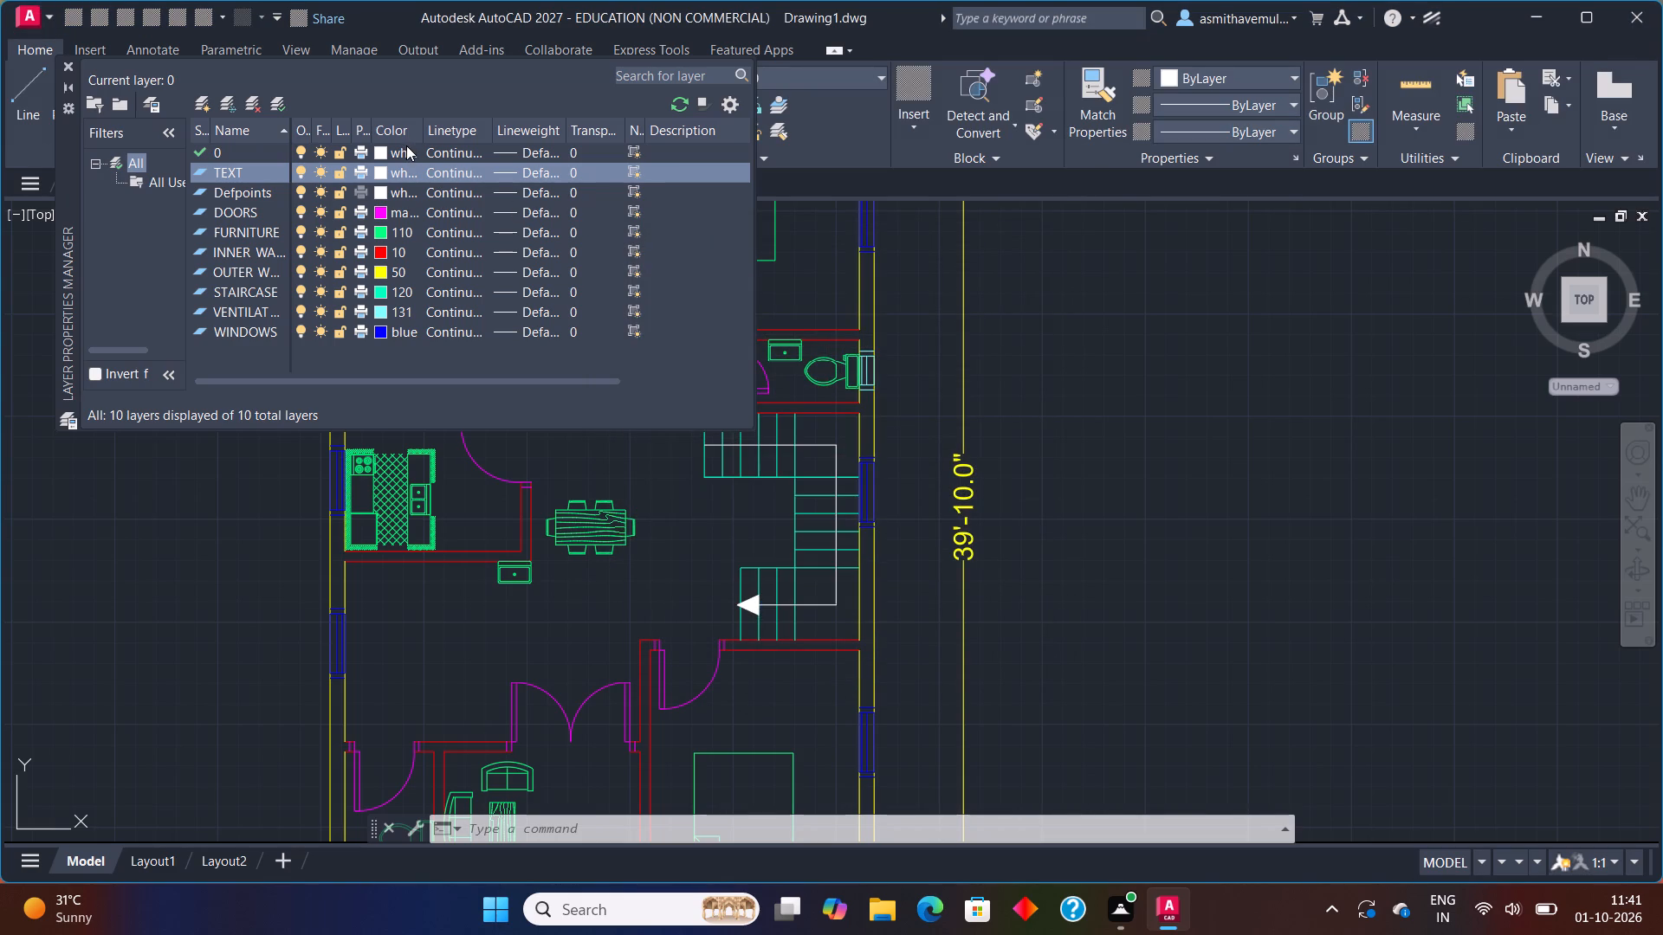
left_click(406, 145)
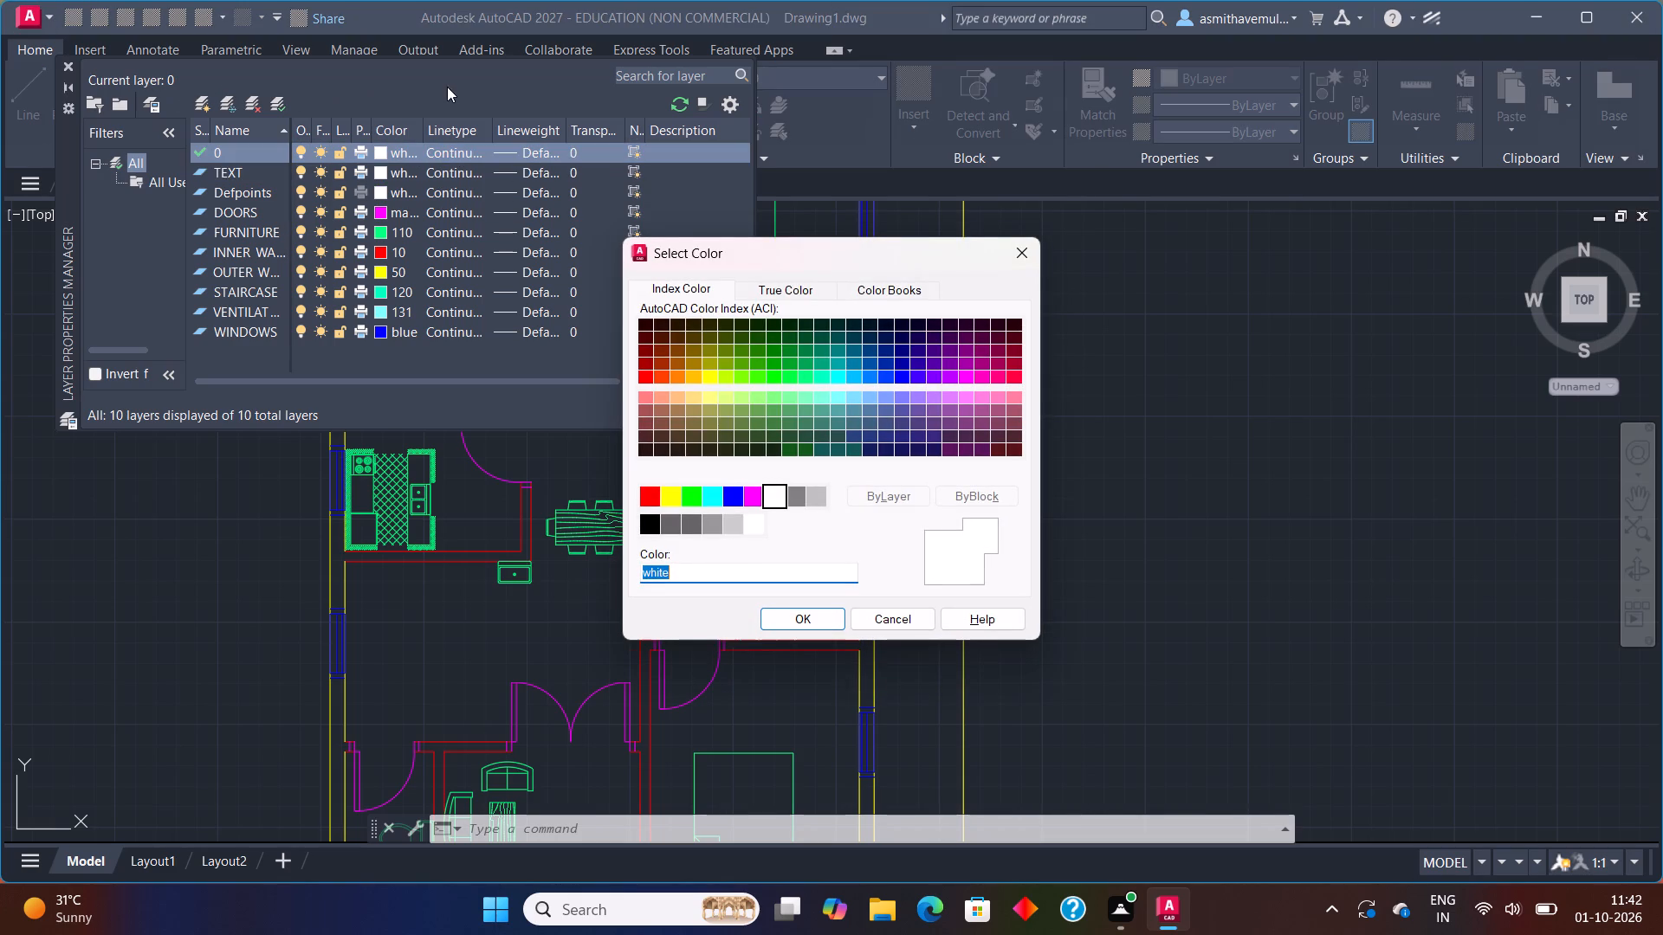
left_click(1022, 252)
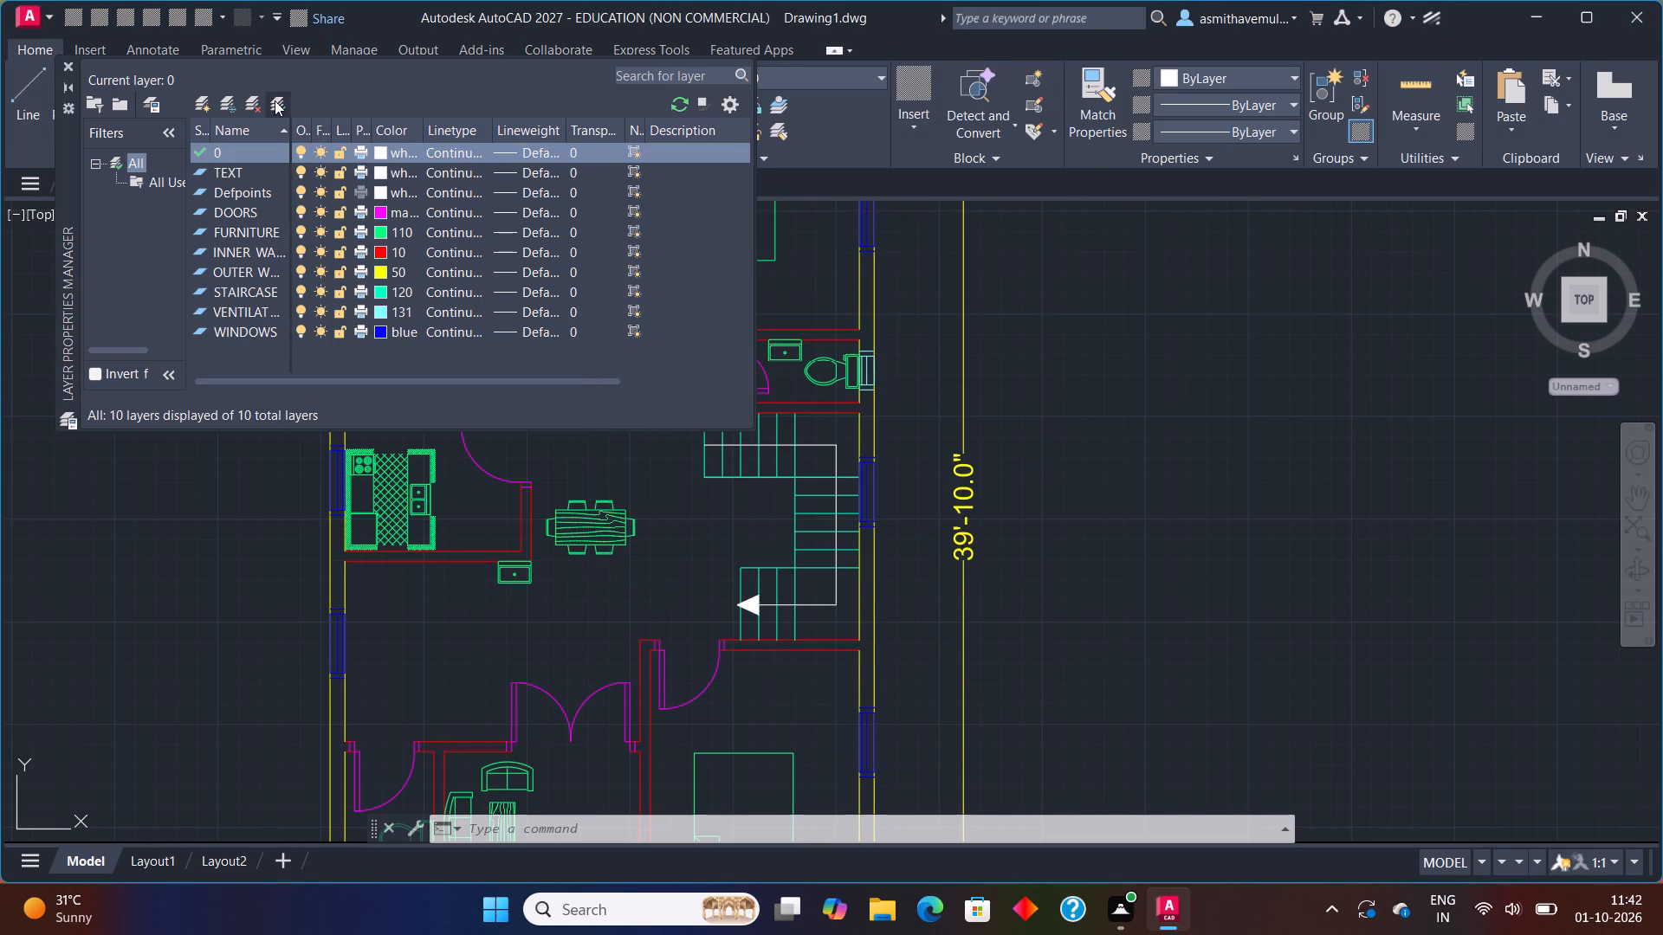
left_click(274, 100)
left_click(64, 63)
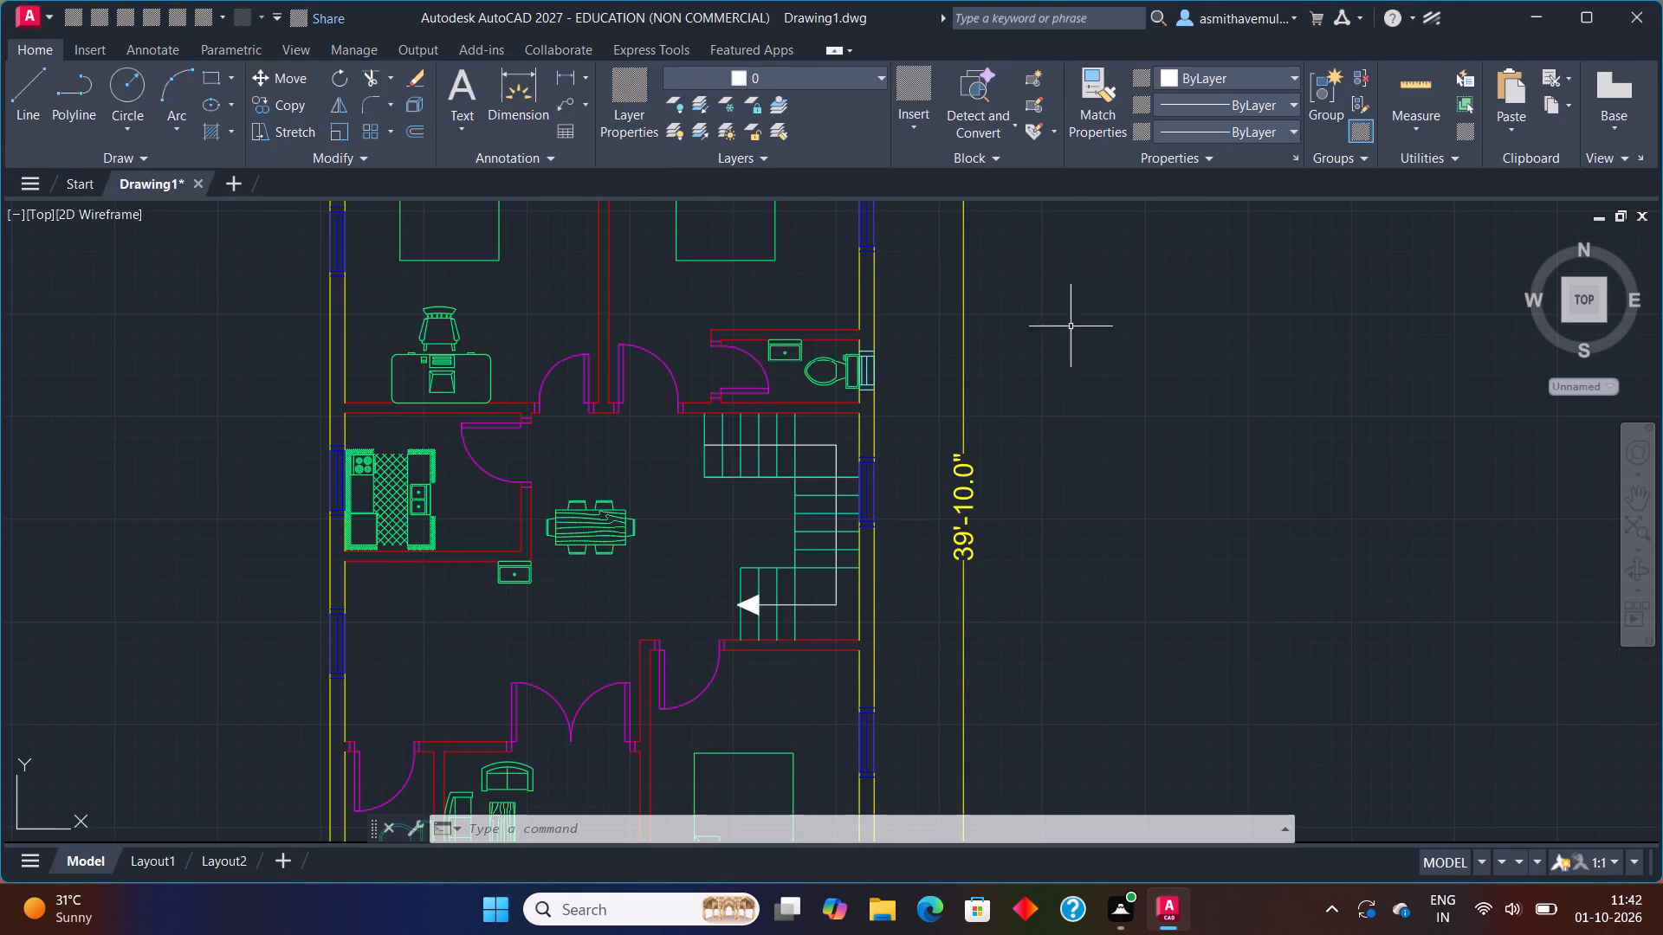
Add single-line text with 6" height and 0 rotation reading BED ROOM in the northwest bedroom, beside the desk chair.
scroll(972, 383, "down", 2)
scroll(967, 389, "up", 1)
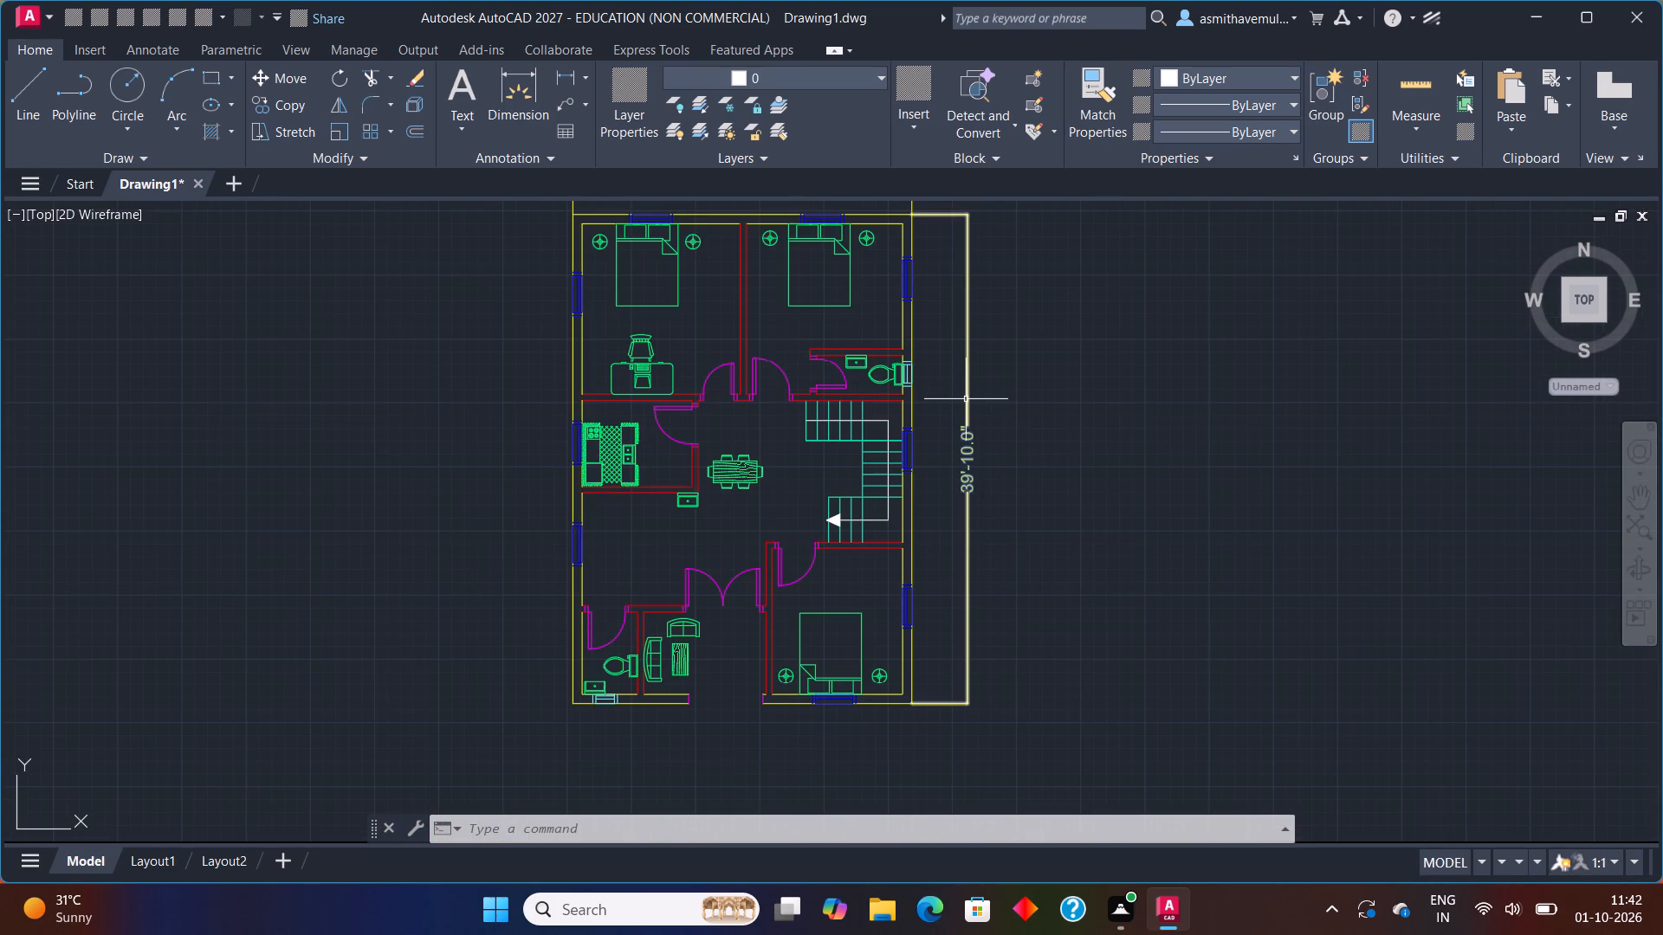
type("TEXT")
key("Return")
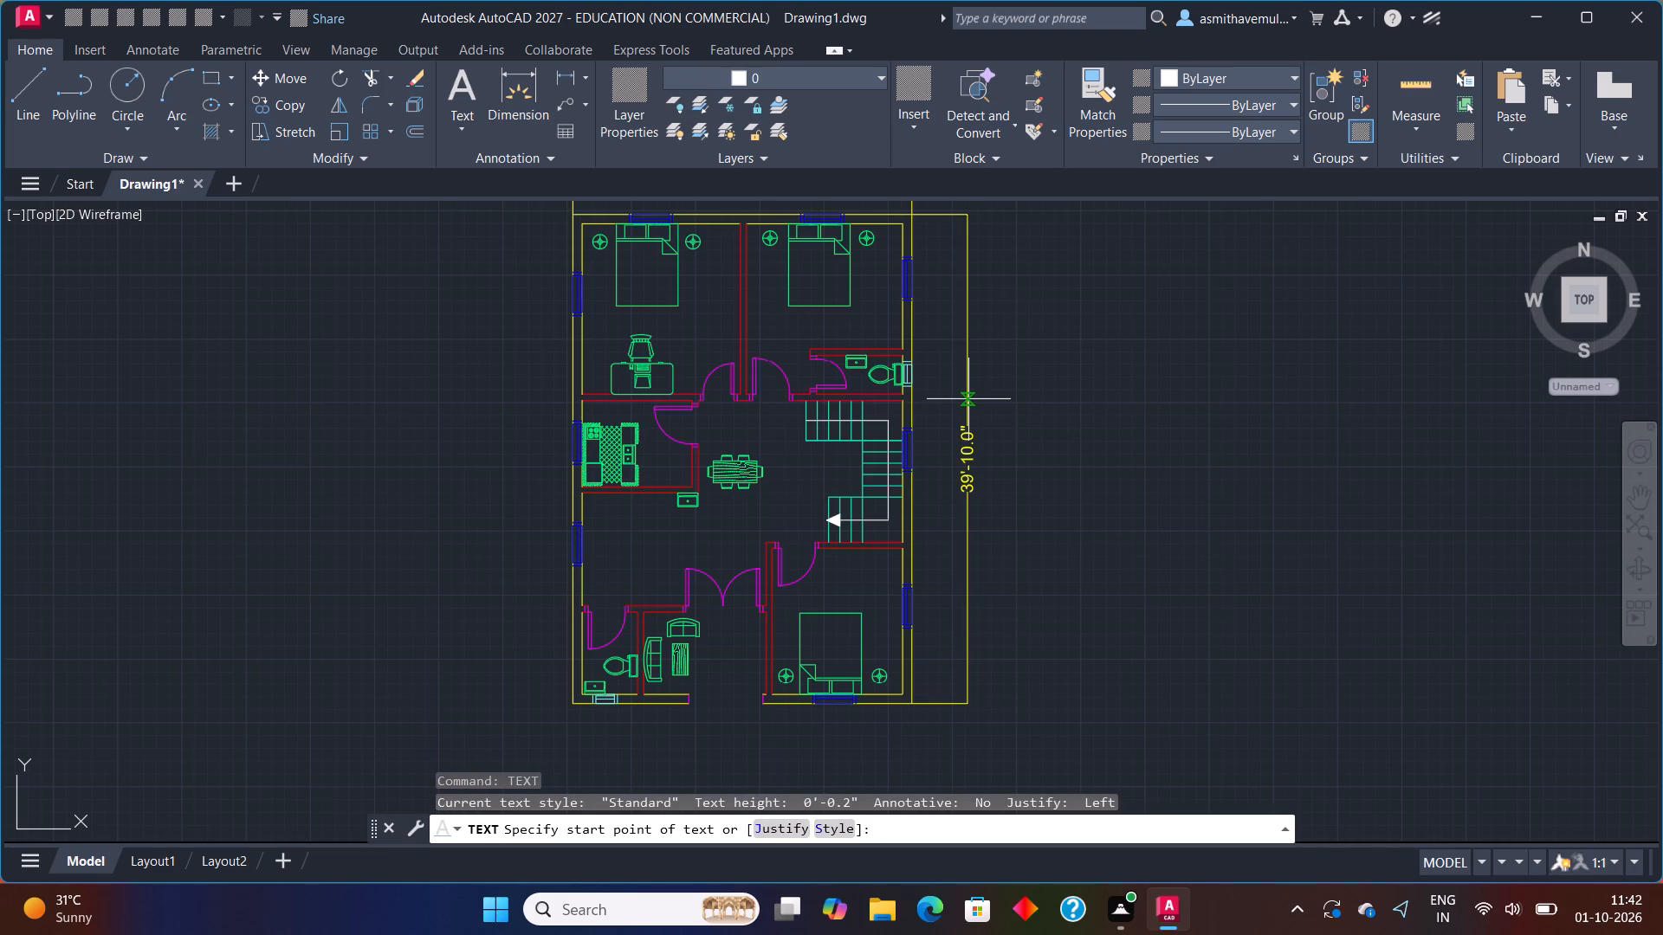
left_click(1092, 369)
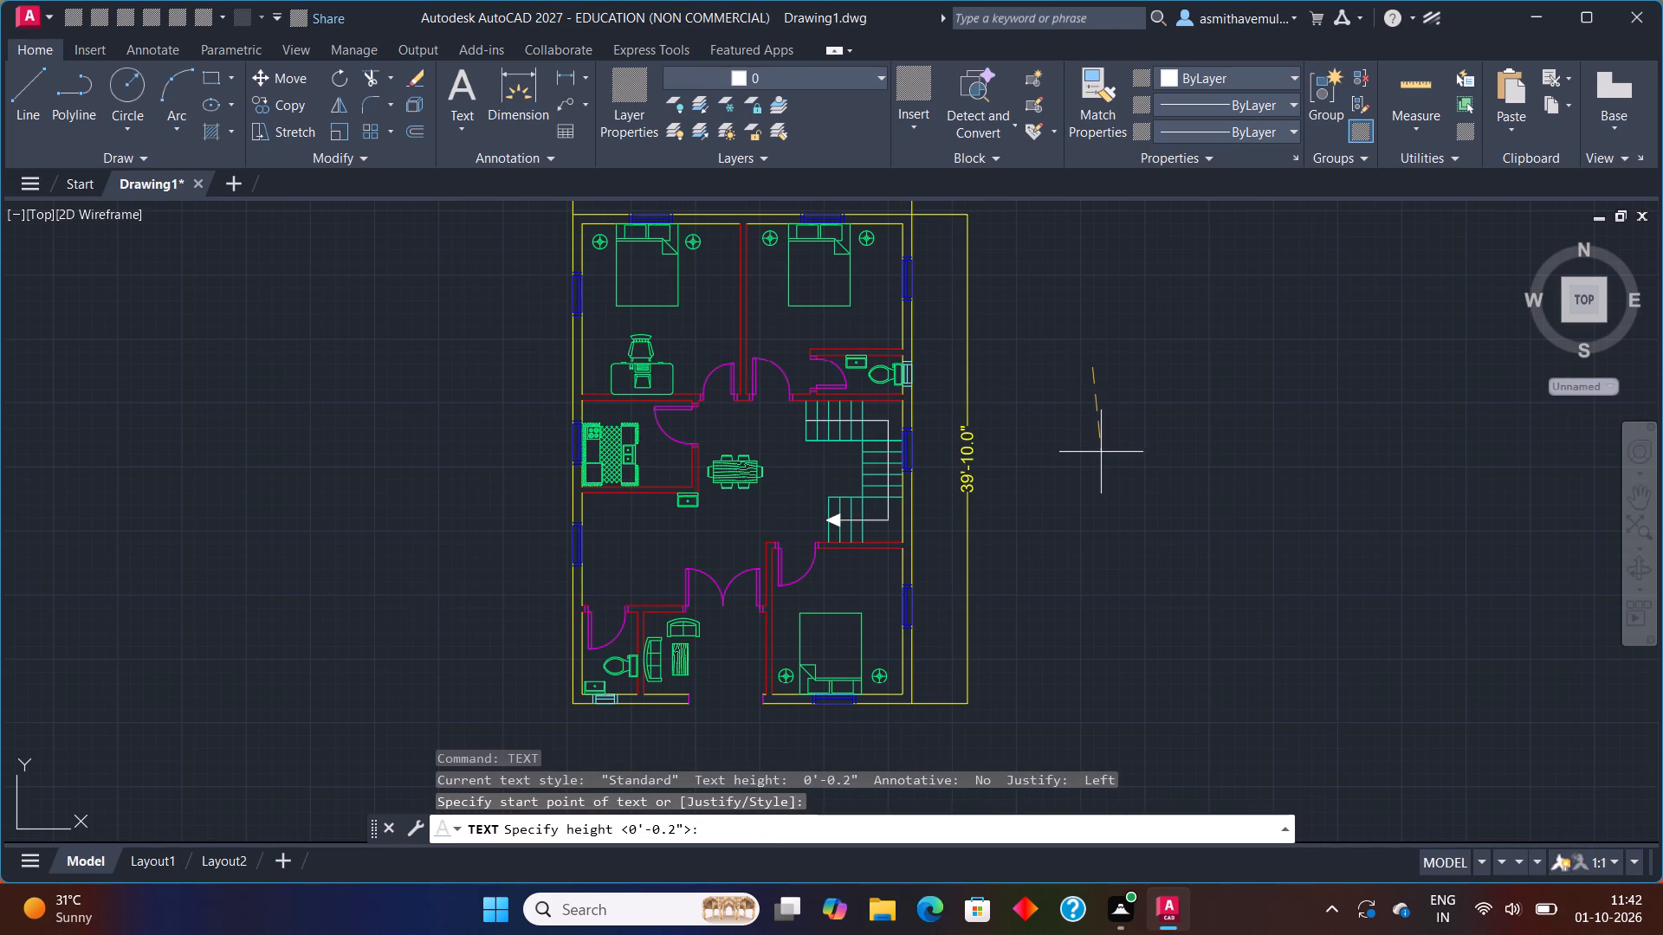
key("6")
key("shift+quotedbl")
key("Return")
key("0")
key("Return")
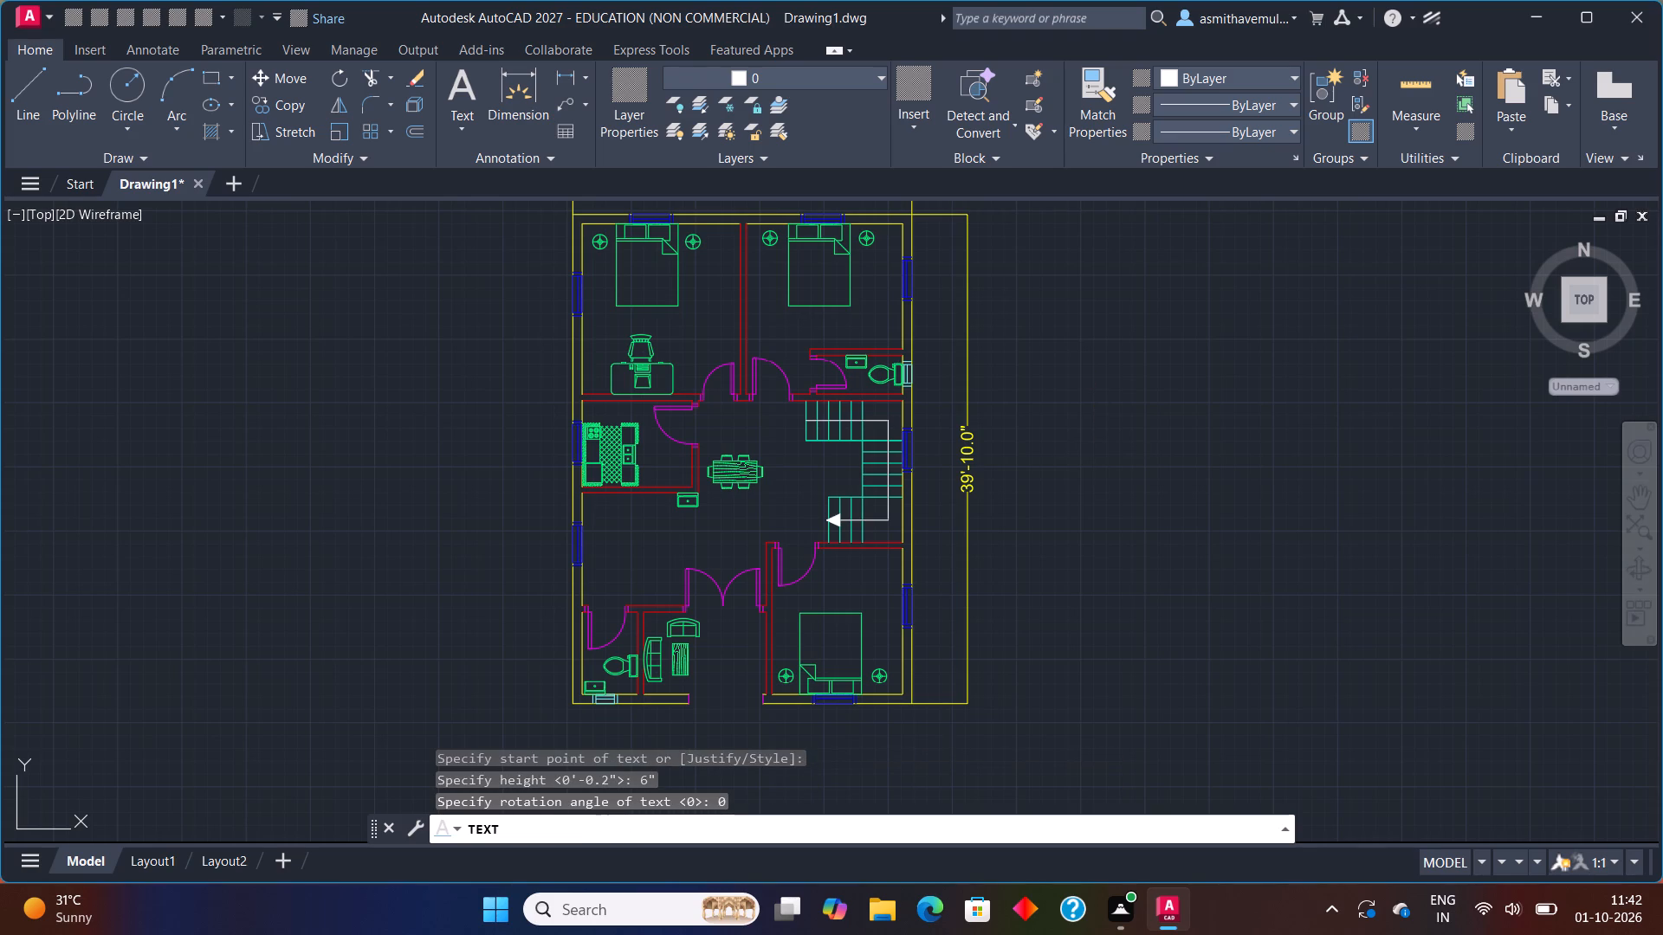
scroll(1081, 373, "up", 1)
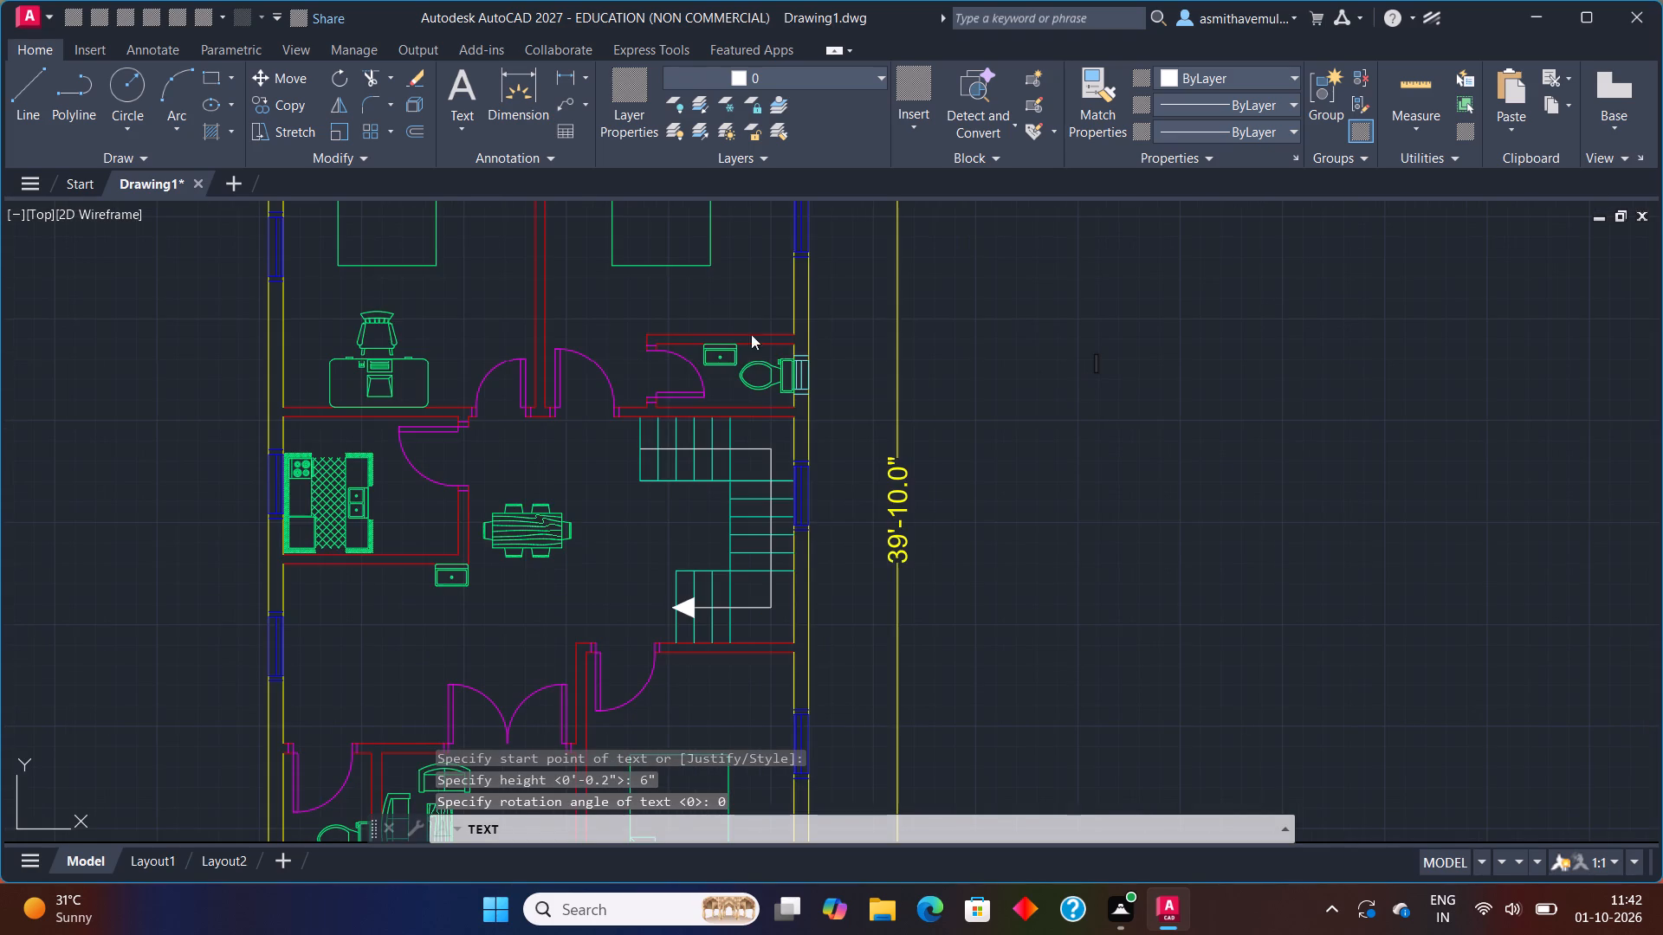
left_click(429, 310)
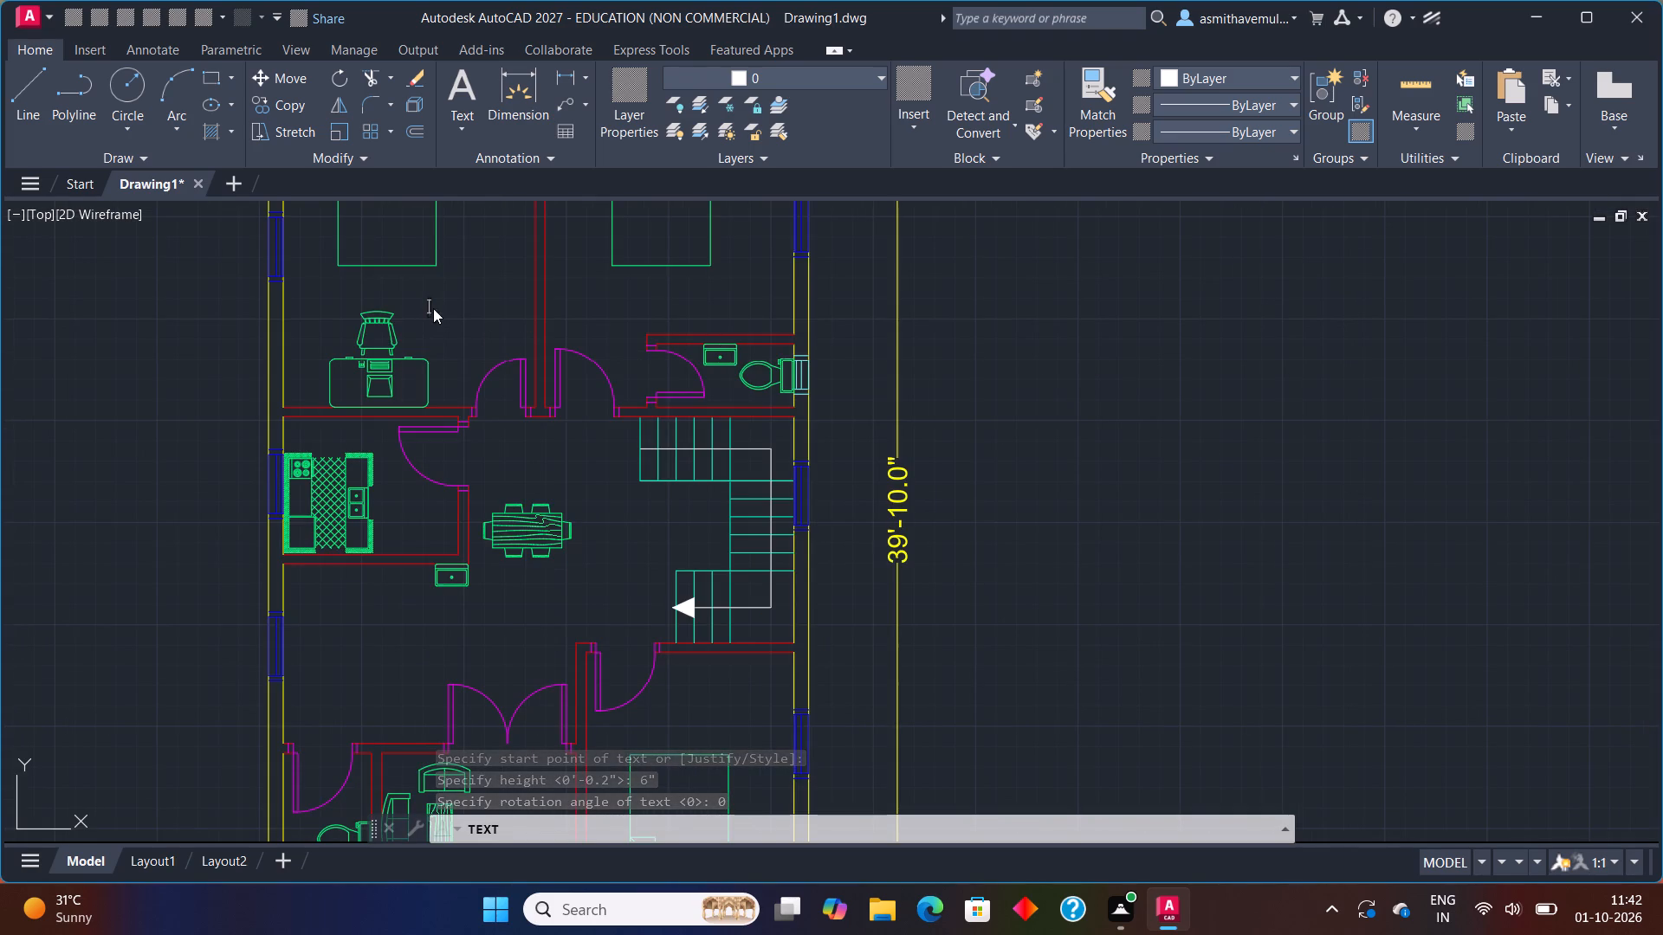
left_click(438, 308)
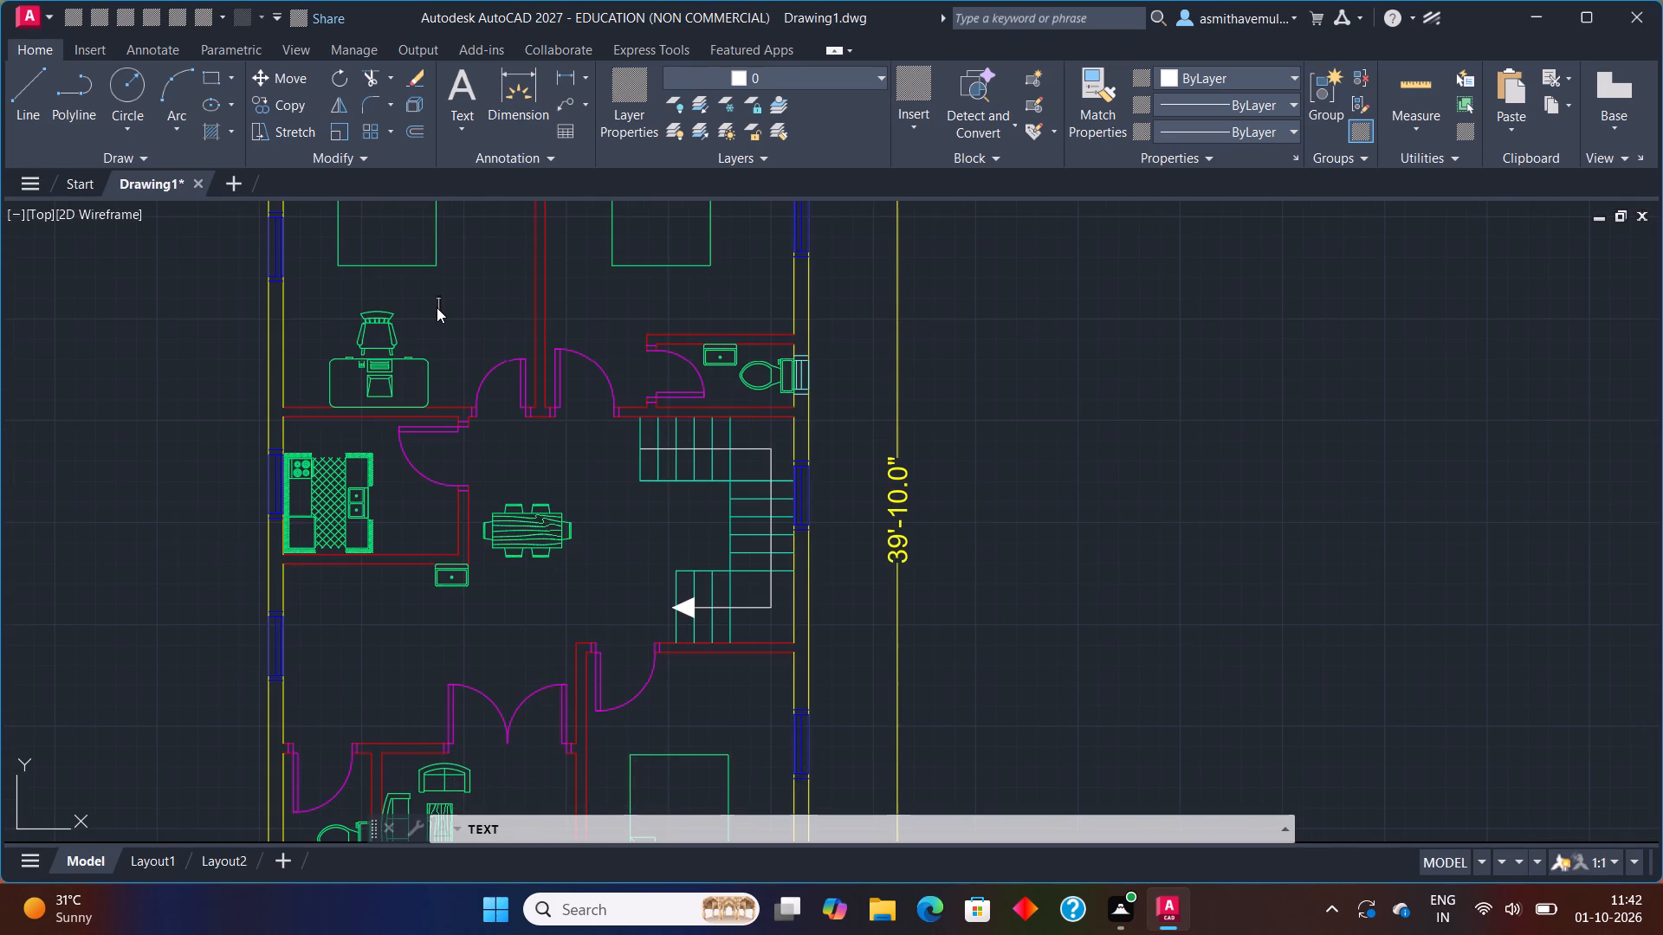
type("BED")
key("space")
type("ROOM")
key("Return")
Add the room size 12'10"X13'11" as a second line under the BED ROOM label.
type("13")
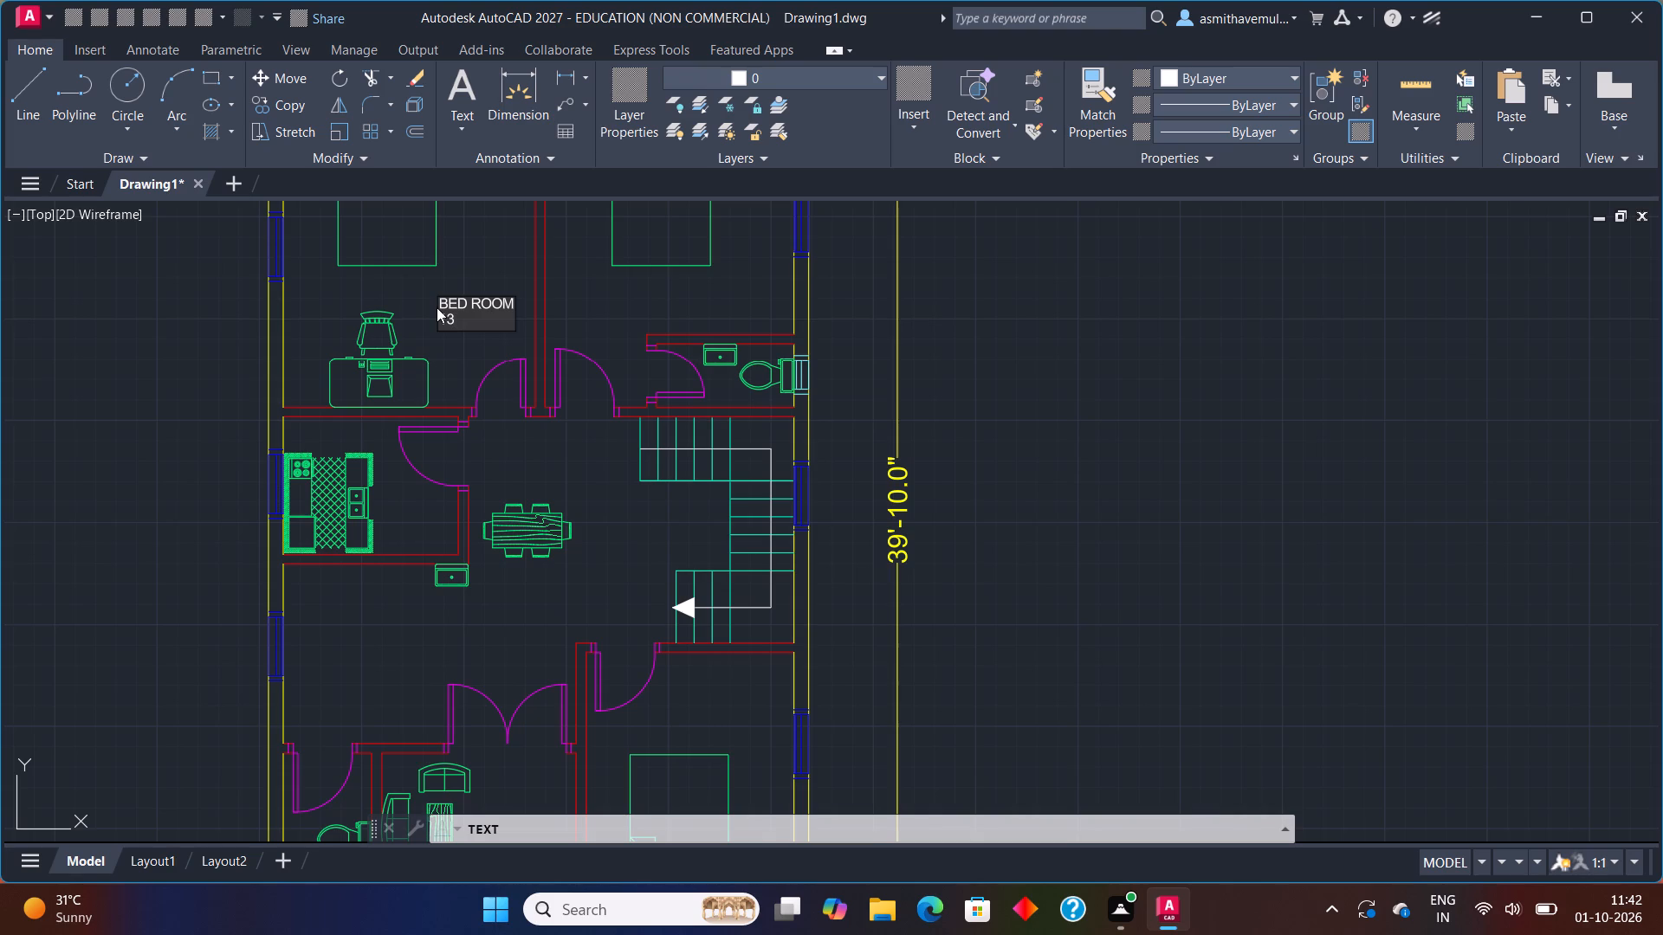
key("apostrophe")
key("BackSpace")
key("BackSpace")
type("2'")
key("1")
key("0")
key("shift+quotedbl")
key("x")
type("13'11")
key("shift+quotedbl")
scroll(443, 297, "up", 2)
middle_click_drag(443, 279, 402, 287)
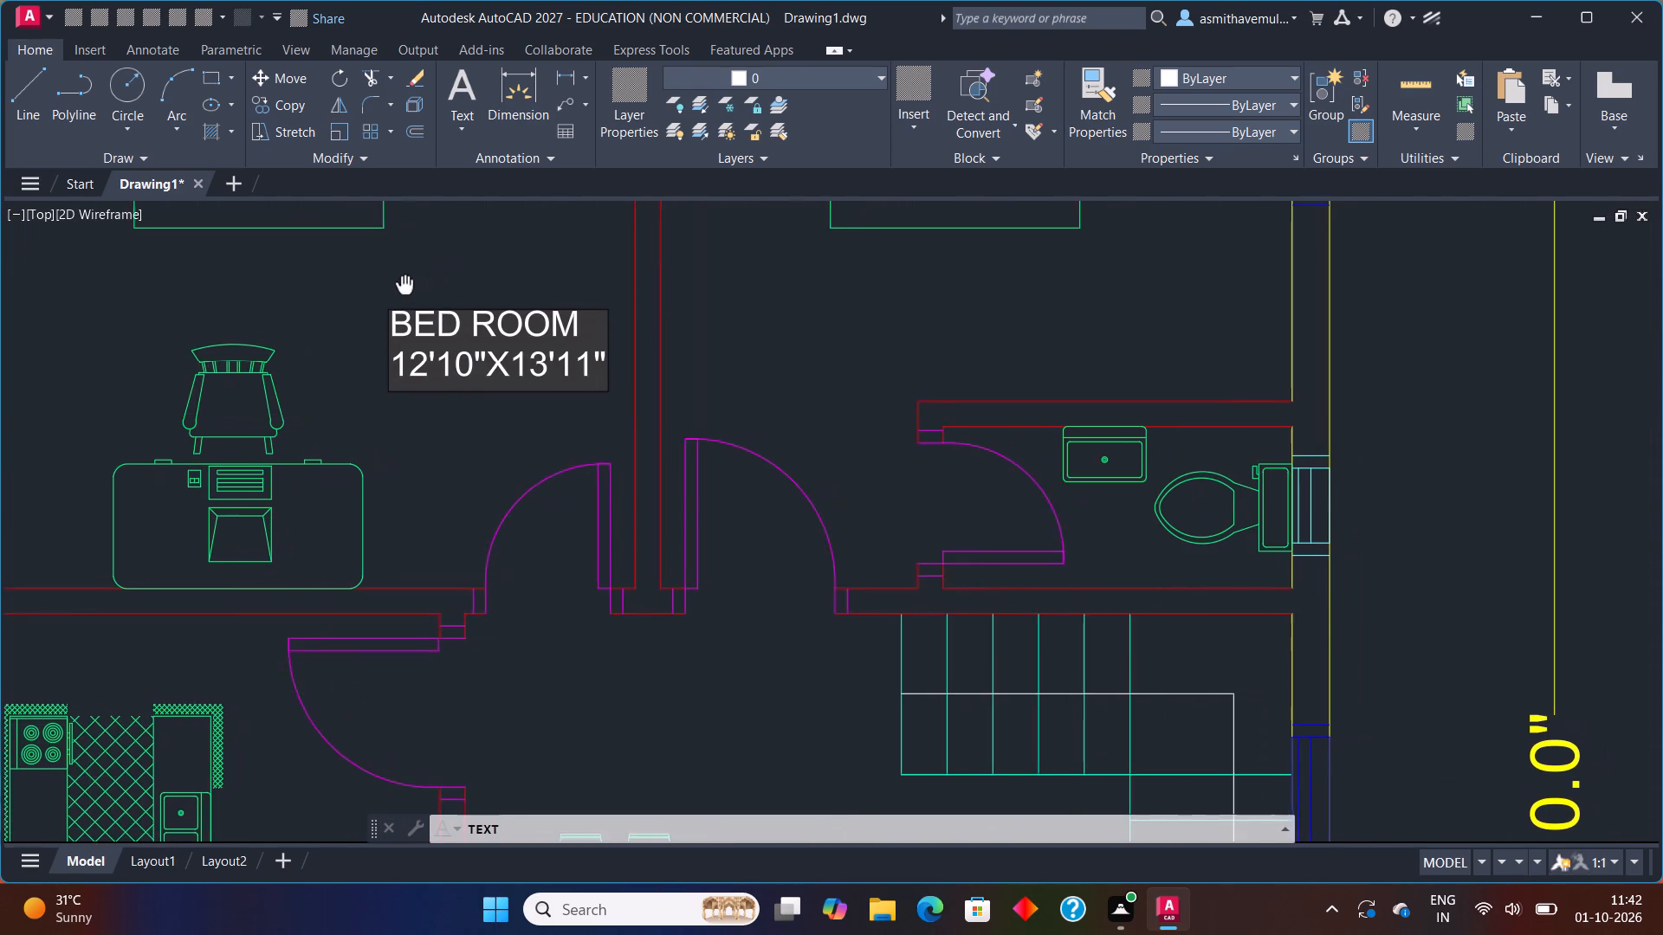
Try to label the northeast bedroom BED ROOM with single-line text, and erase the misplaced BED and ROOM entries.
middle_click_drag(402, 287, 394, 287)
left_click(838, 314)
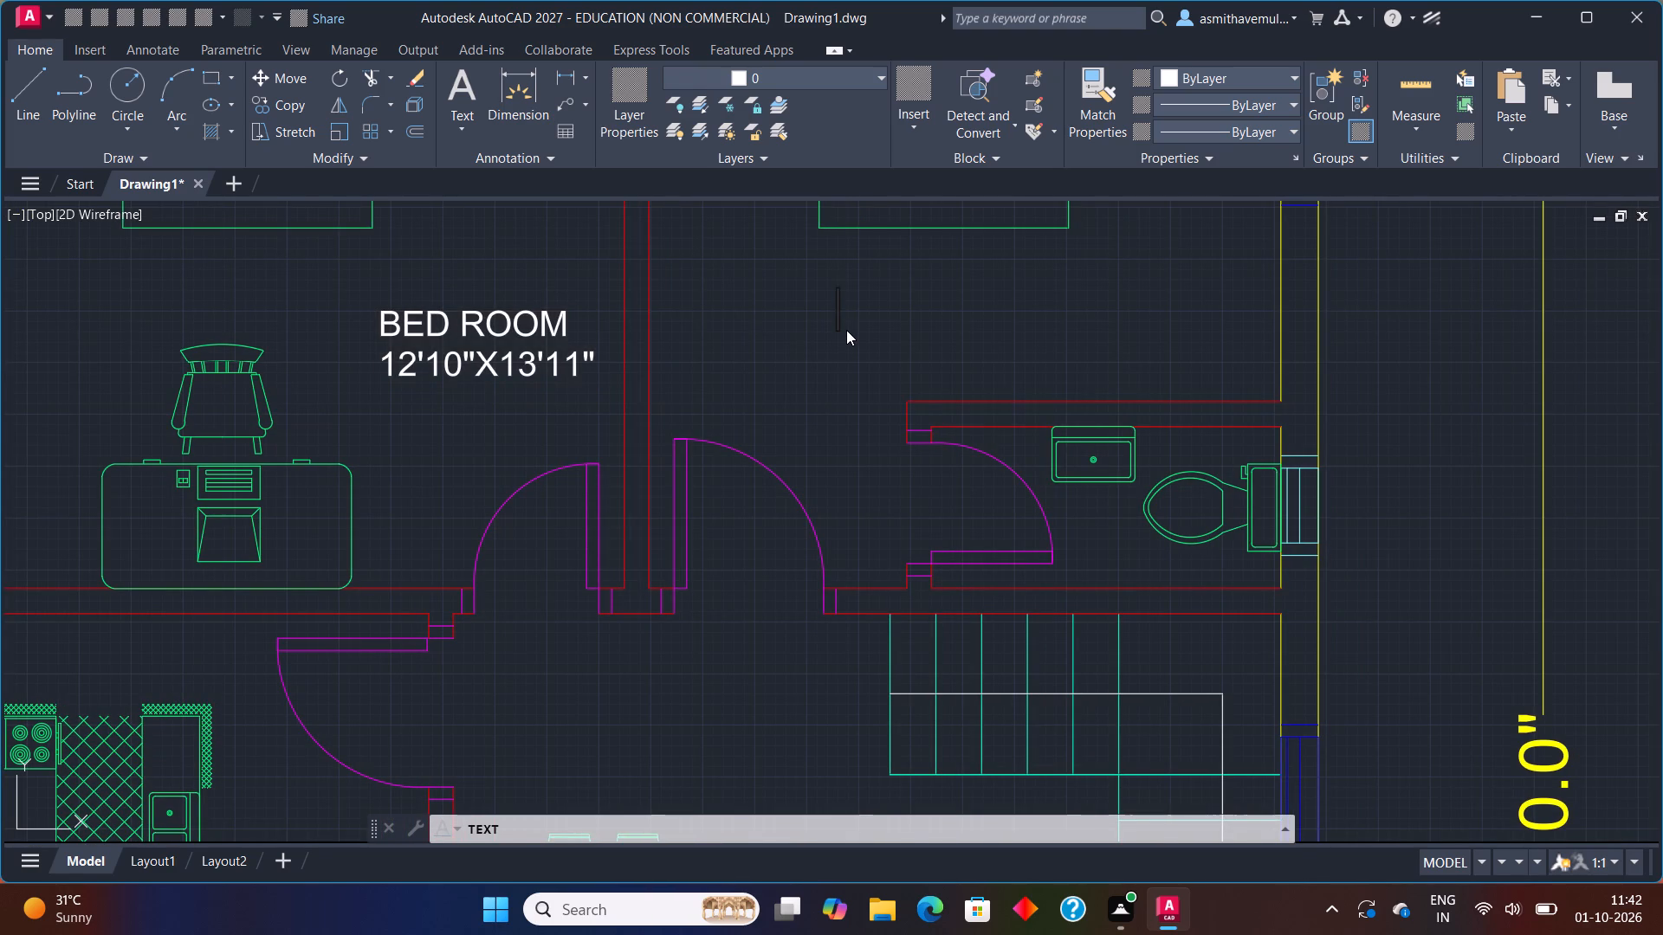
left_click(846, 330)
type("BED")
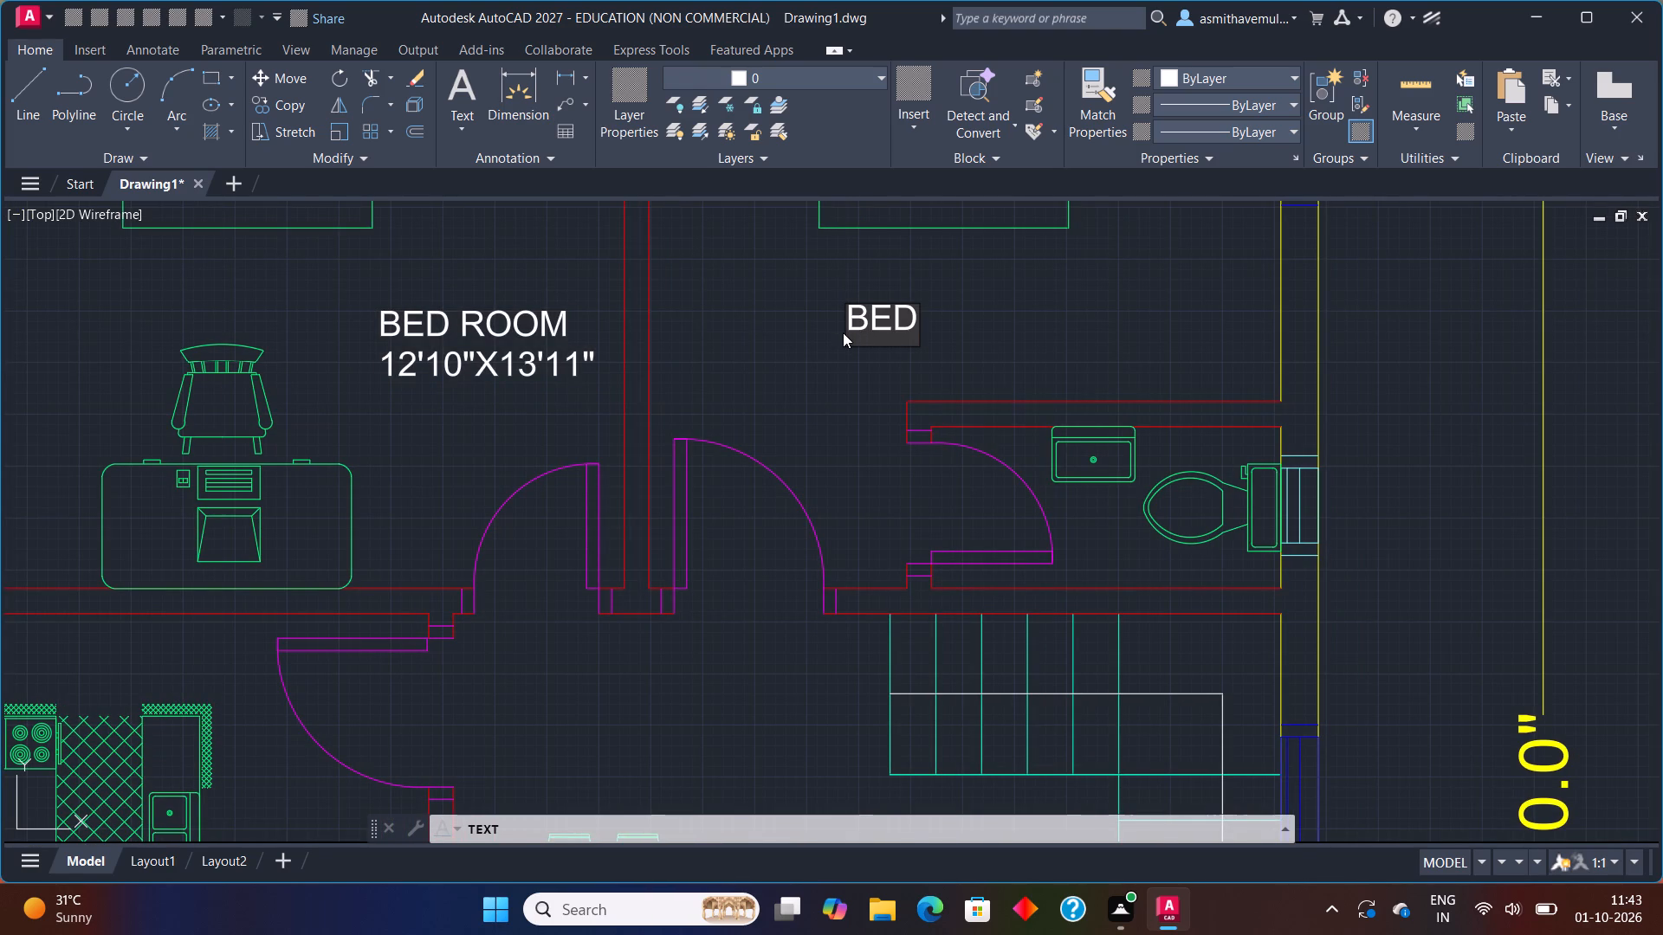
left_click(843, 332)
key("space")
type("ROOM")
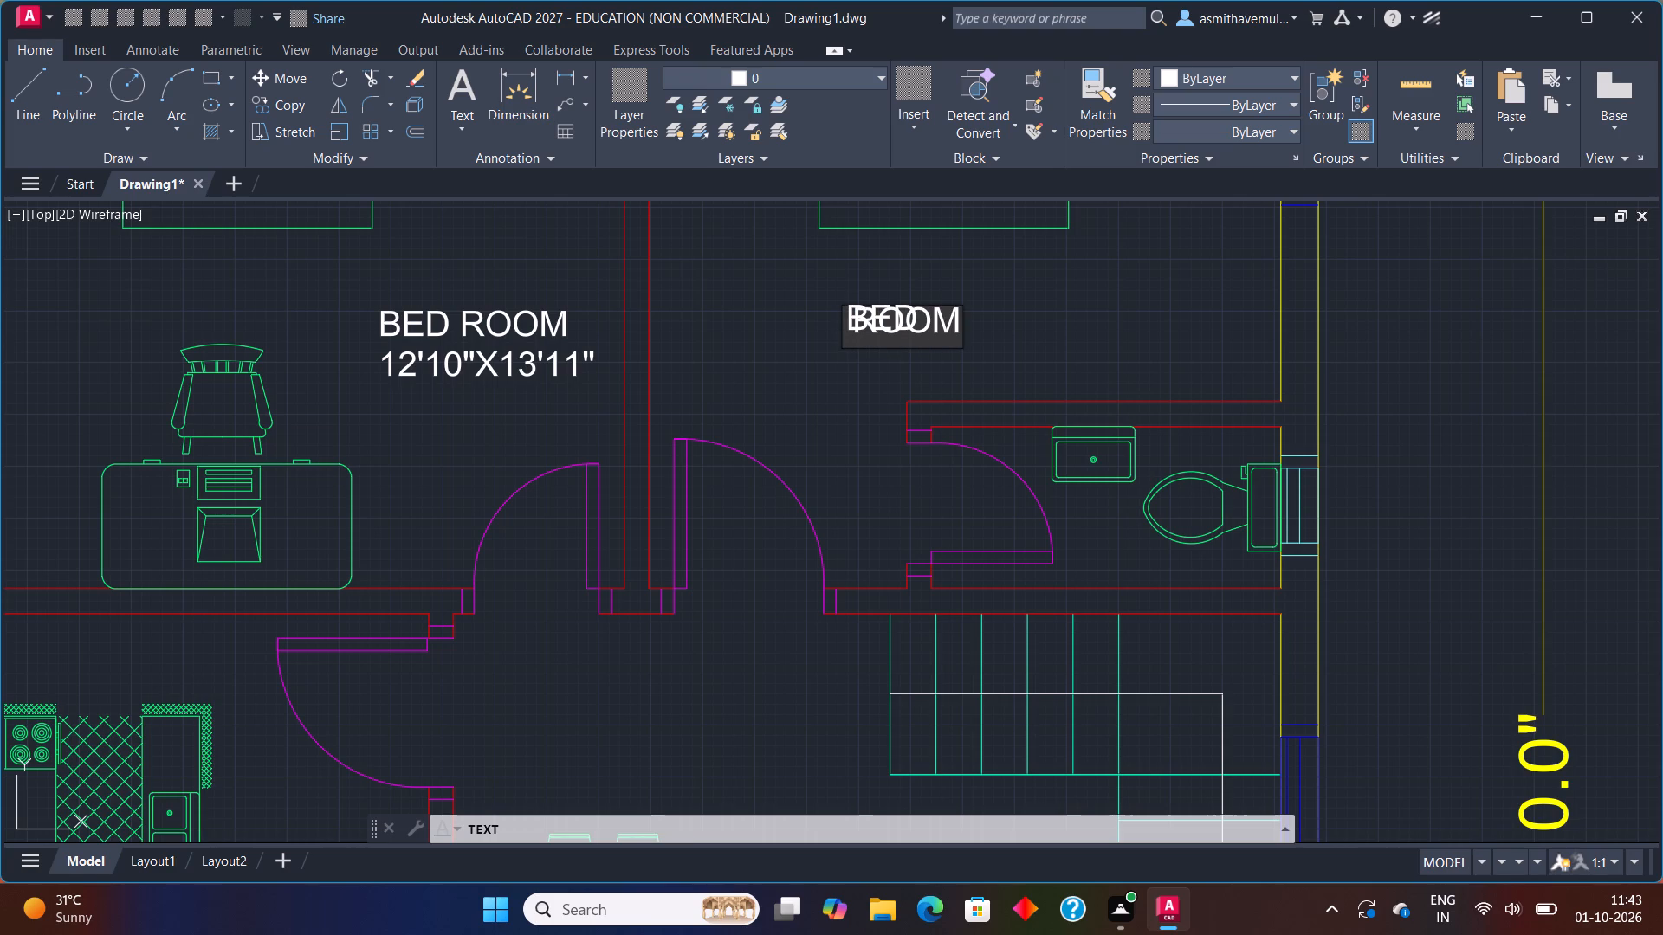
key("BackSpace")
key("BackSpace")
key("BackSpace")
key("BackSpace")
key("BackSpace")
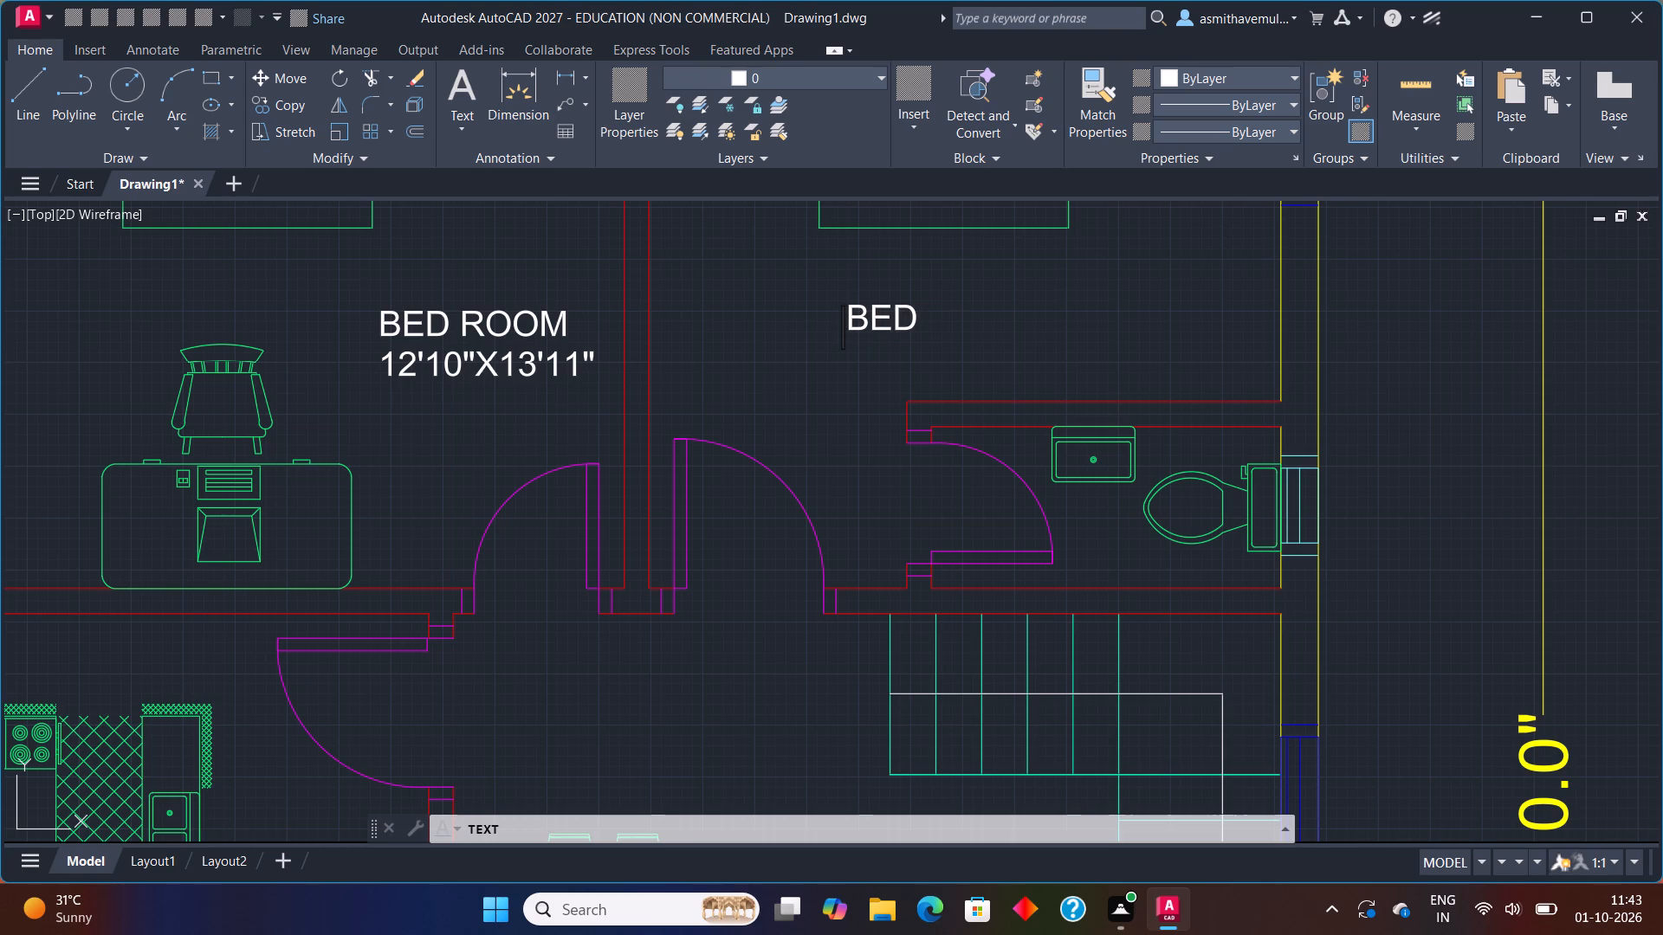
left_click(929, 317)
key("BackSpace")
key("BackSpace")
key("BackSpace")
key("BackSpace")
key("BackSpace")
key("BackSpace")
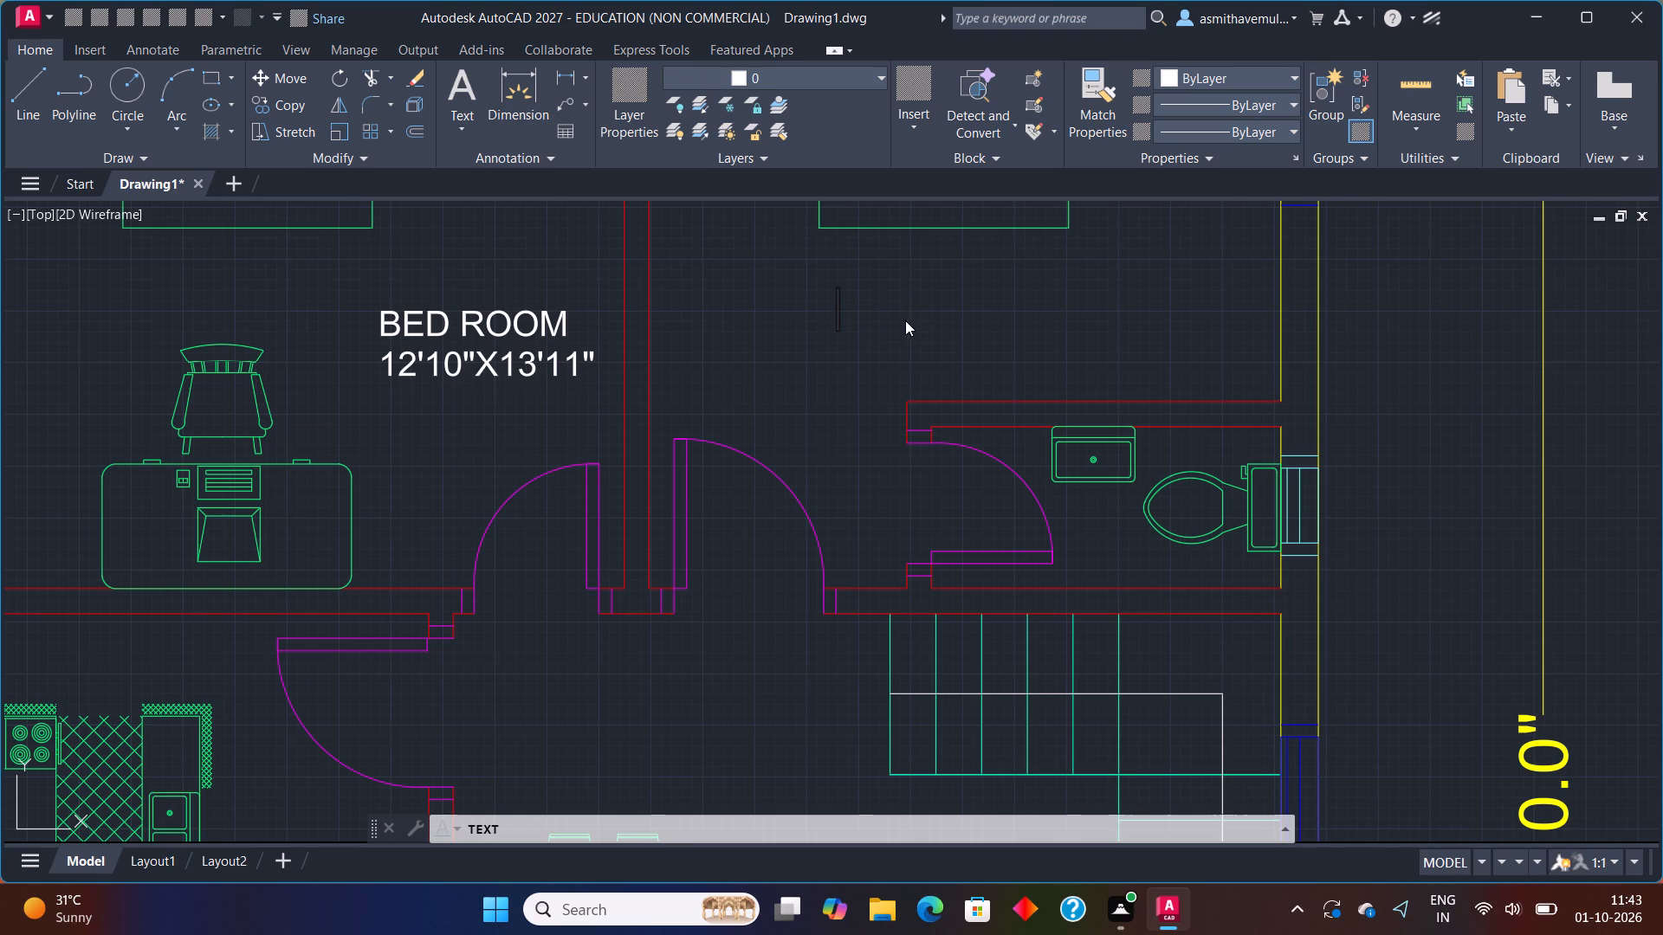
Start a single-line text label in the northeast bedroom, just north of the attached toilet's wall.
left_click(877, 323)
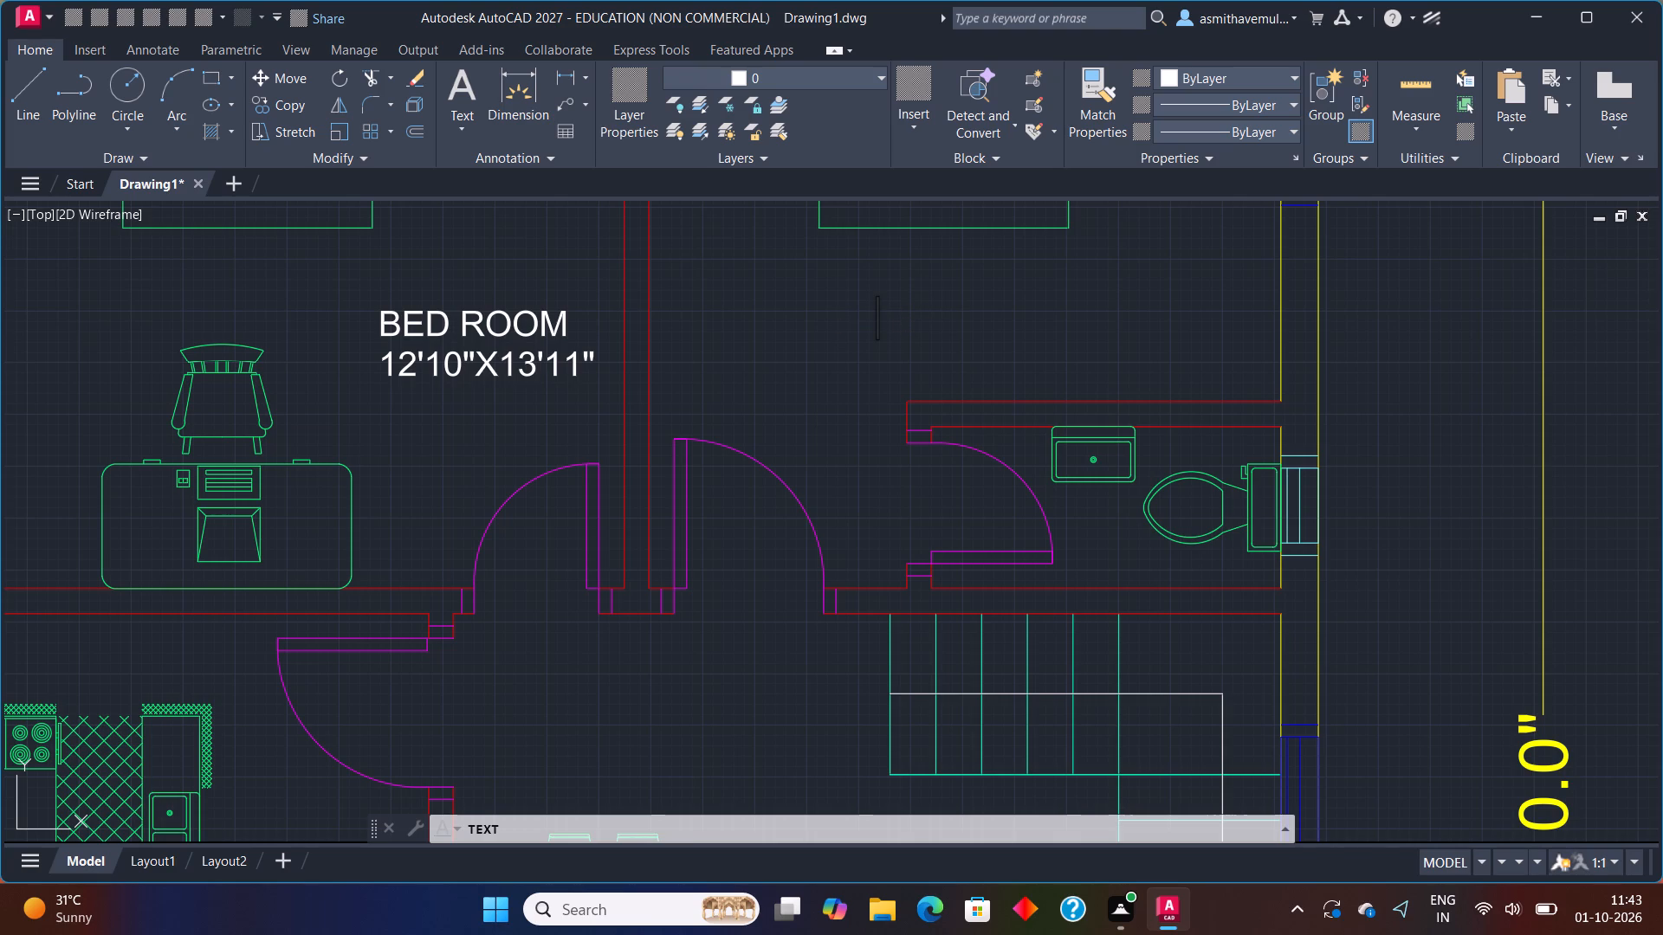
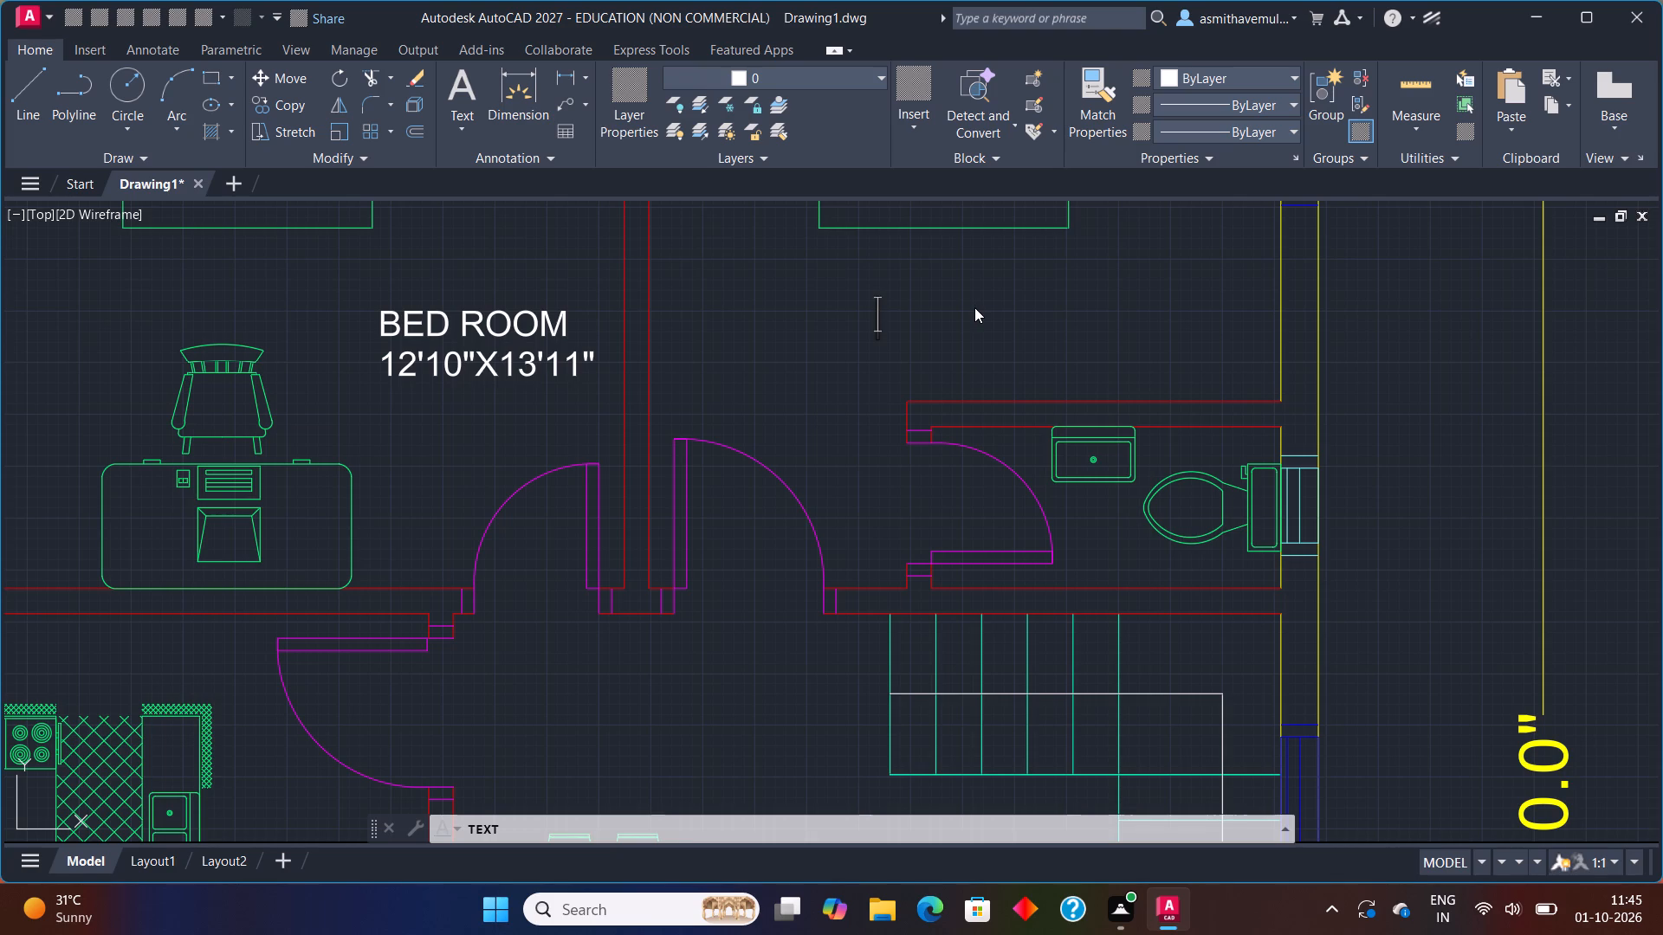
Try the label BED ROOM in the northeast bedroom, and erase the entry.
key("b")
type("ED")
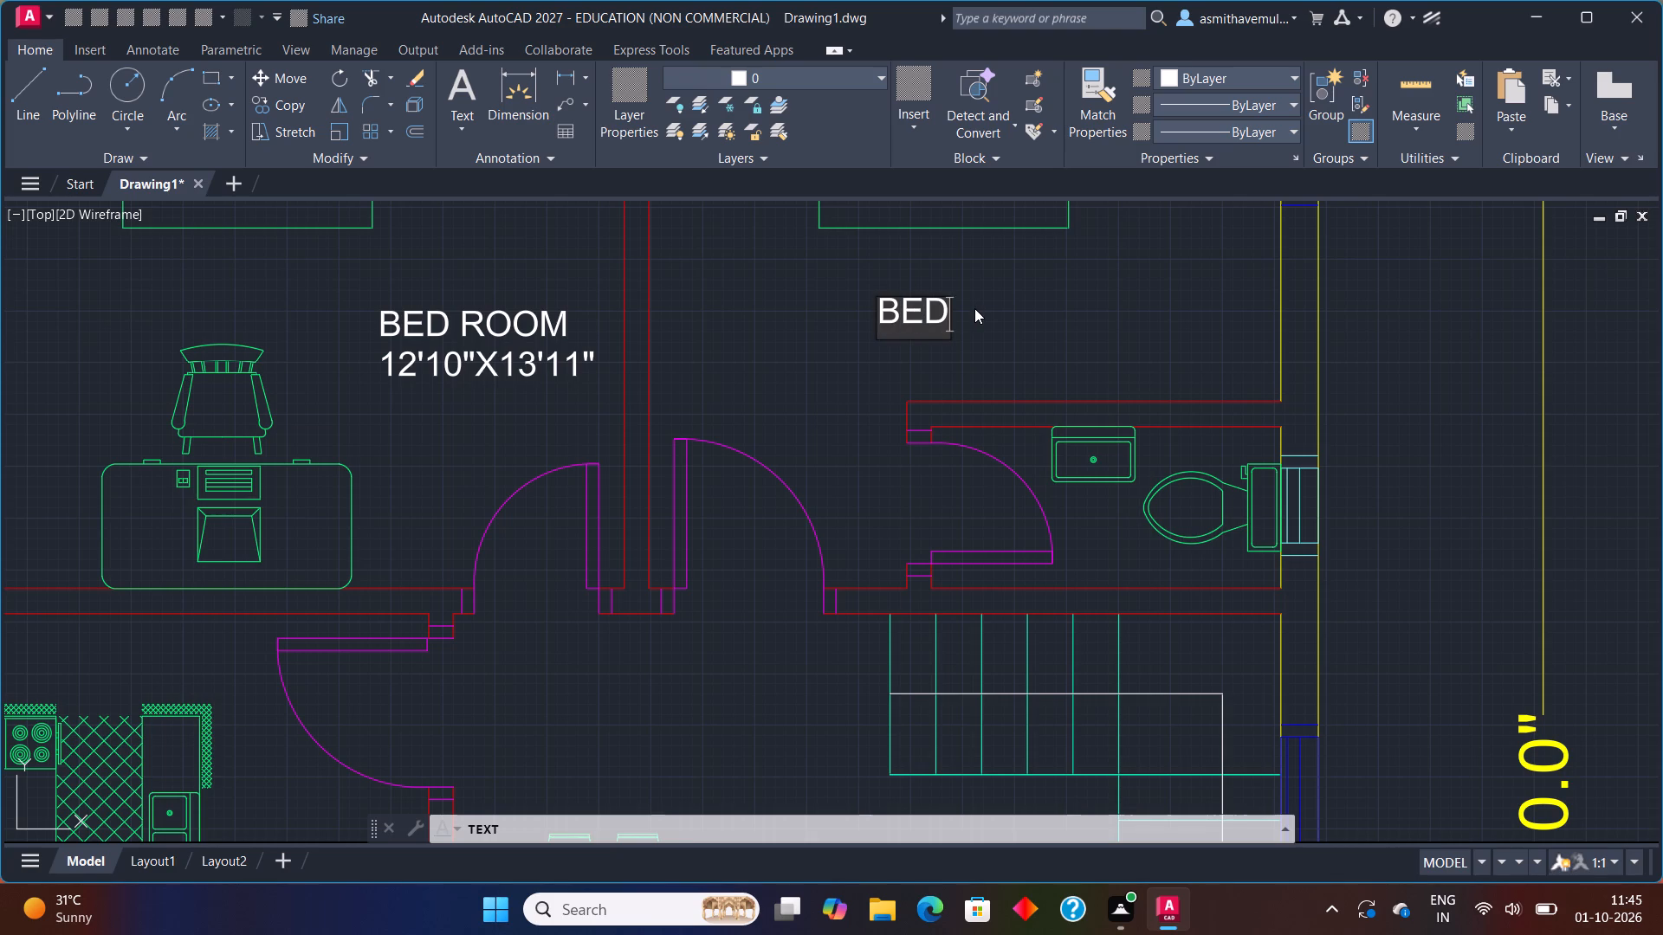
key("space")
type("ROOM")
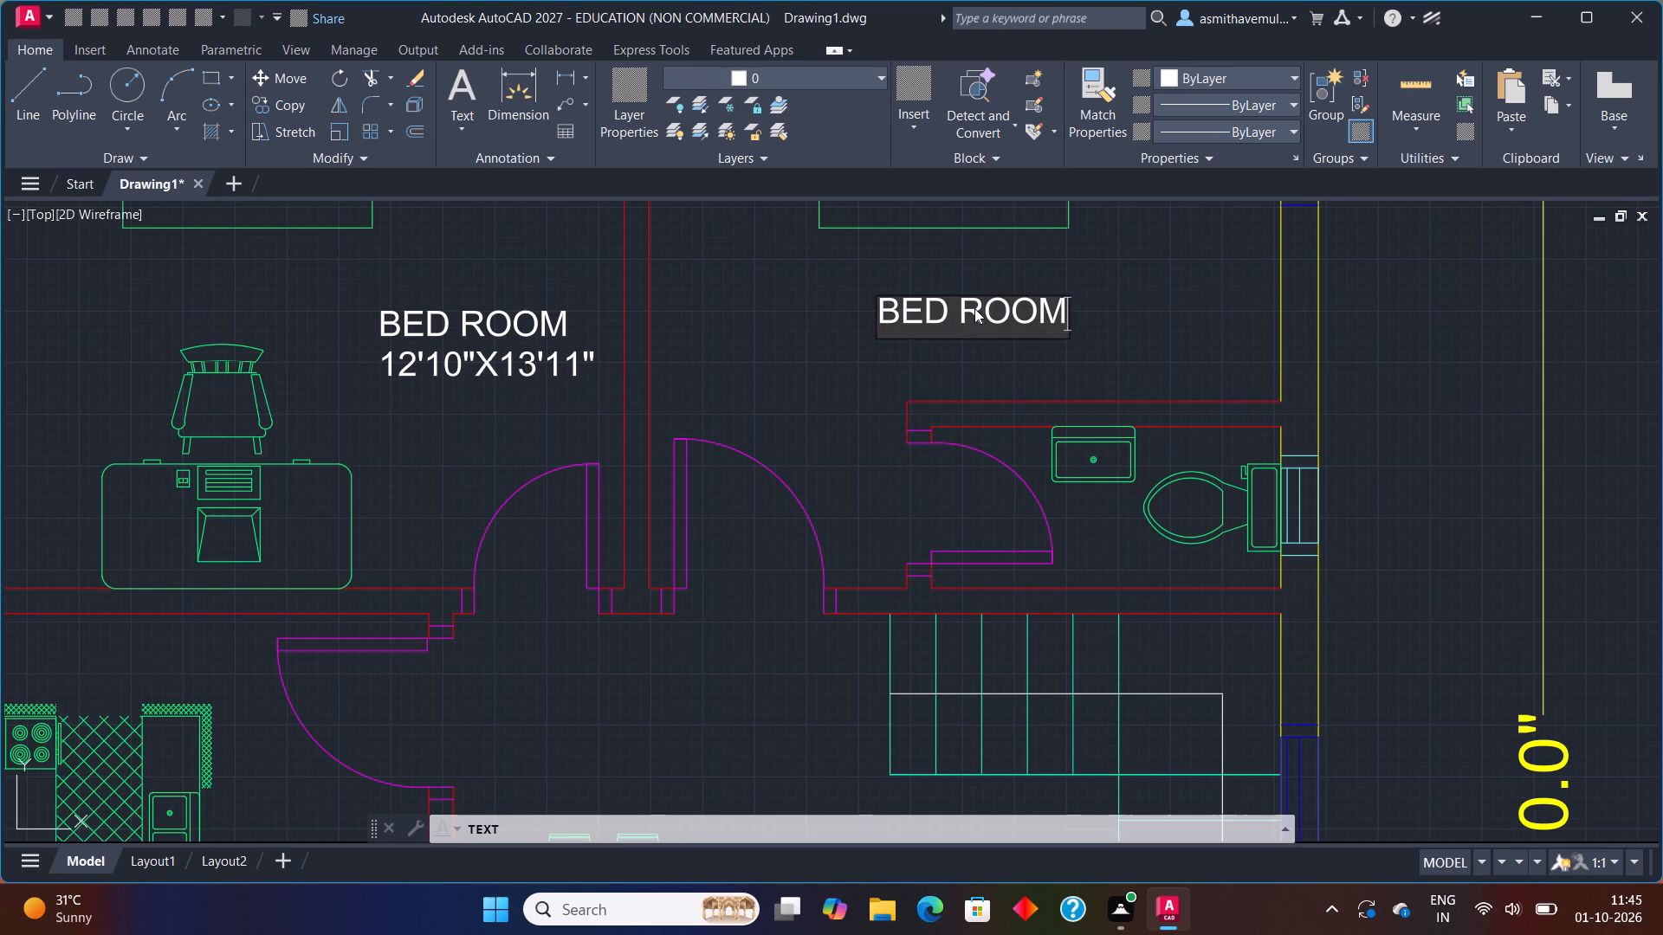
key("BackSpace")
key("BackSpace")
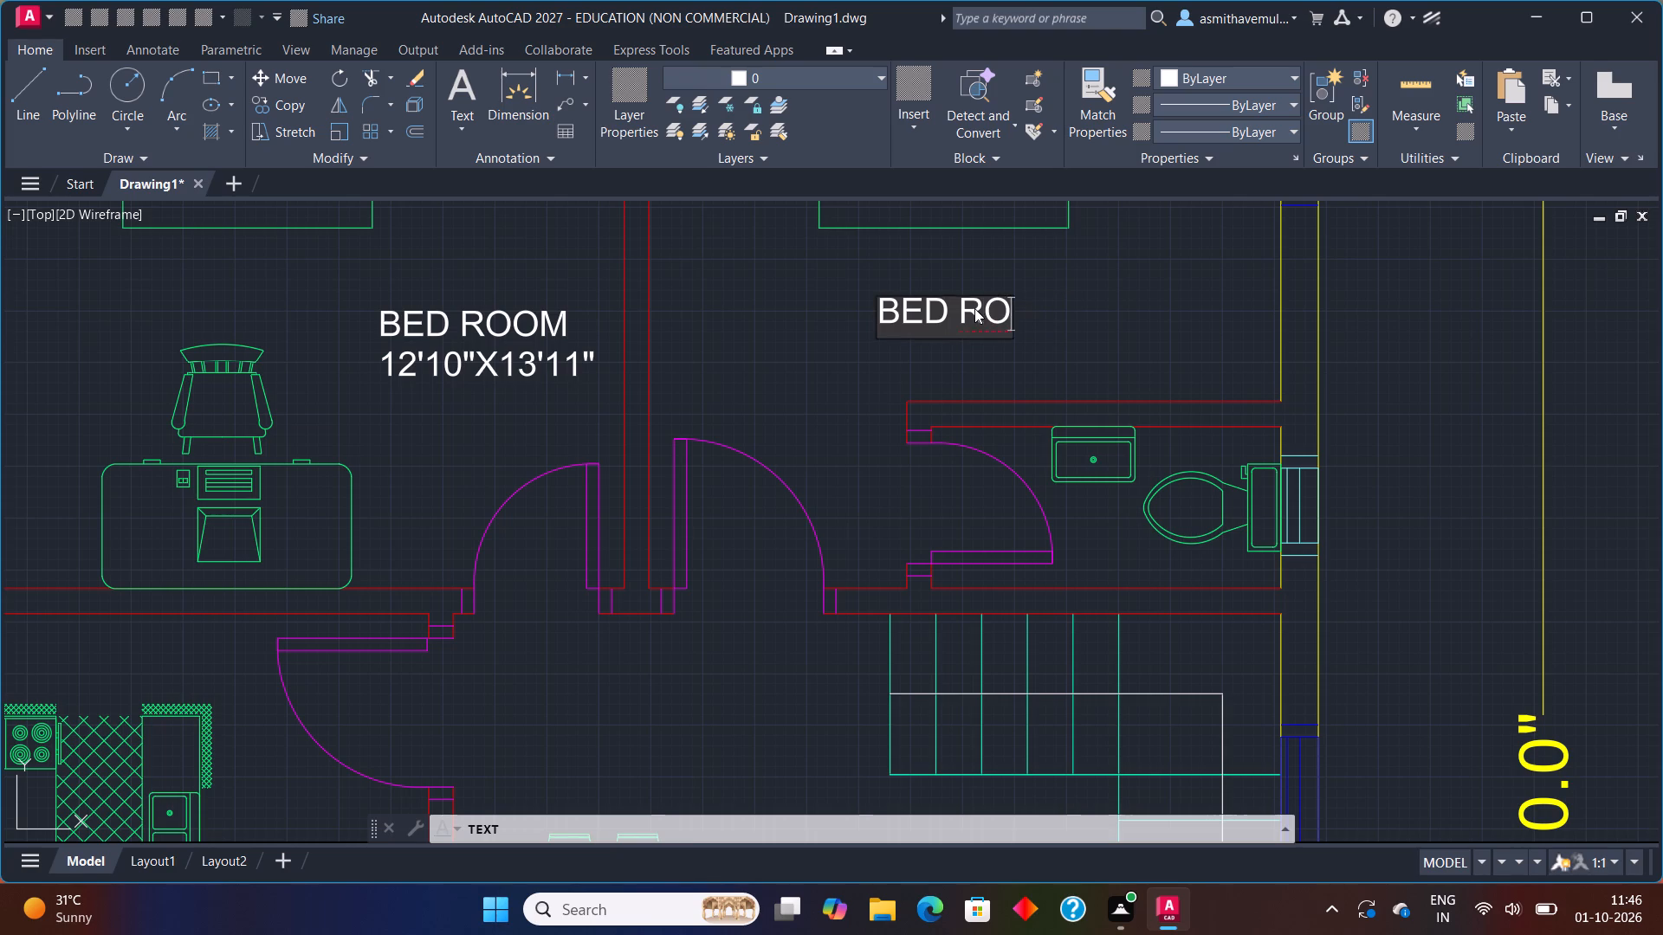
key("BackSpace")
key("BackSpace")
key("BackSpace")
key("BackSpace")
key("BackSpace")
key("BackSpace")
Erase both lines of the northwest bedroom's label, BED ROOM and 12'10"X13'11".
key("BackSpace")
key("BackSpace")
key("BackSpace")
key("BackSpace")
key("BackSpace")
key("BackSpace")
key("BackSpace")
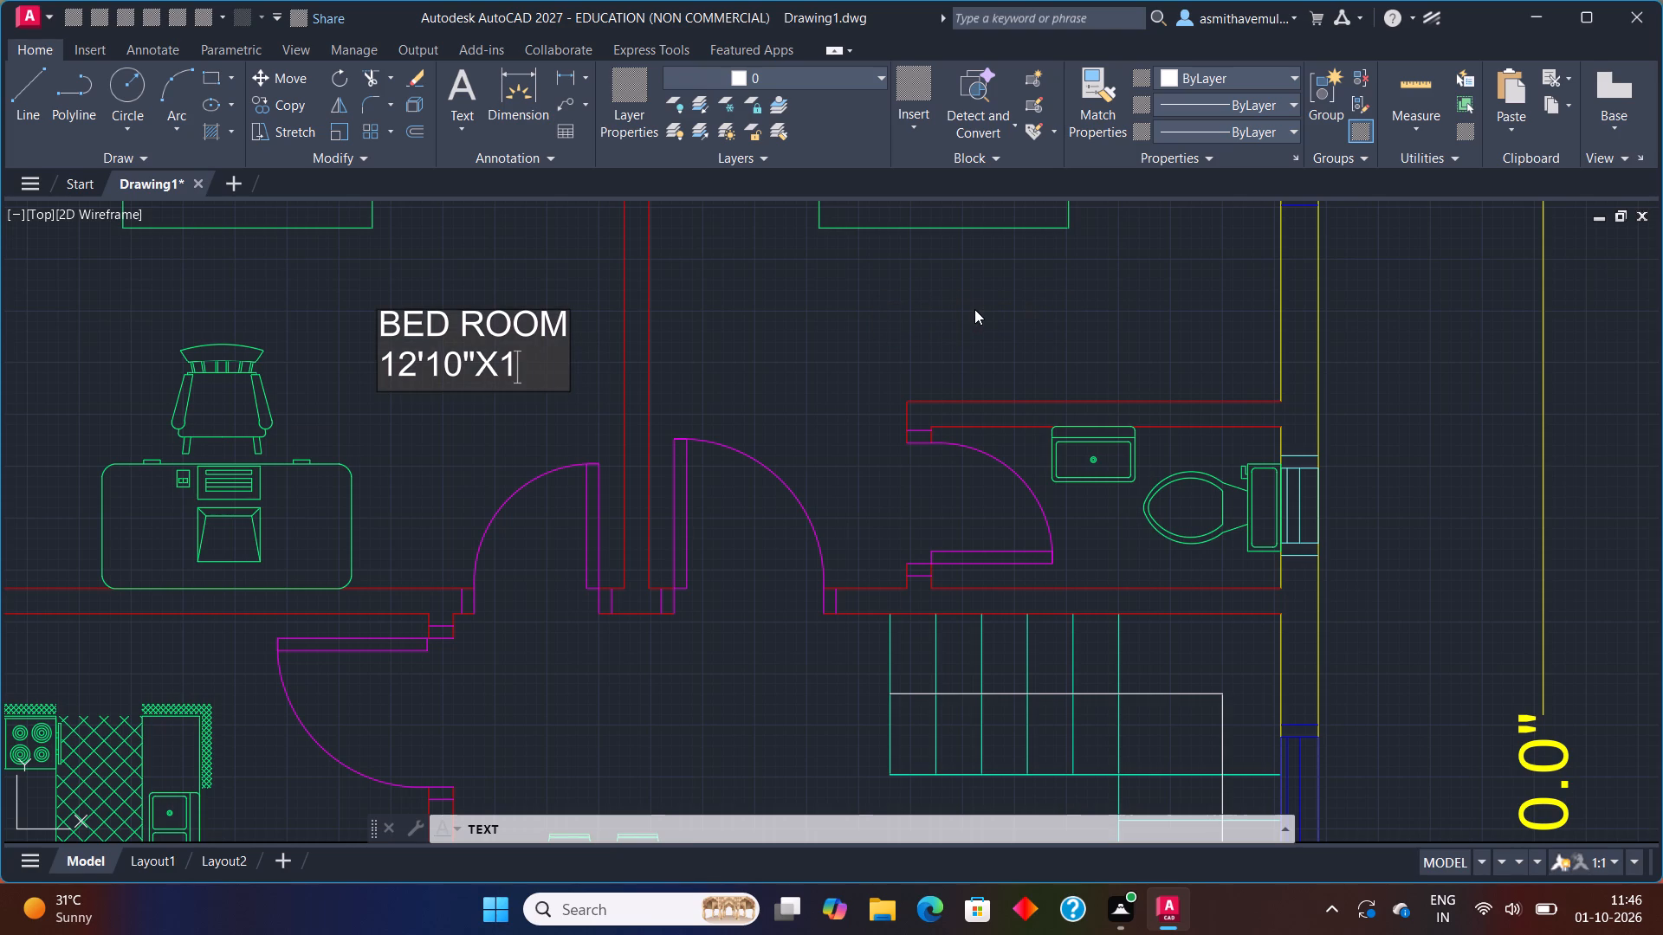
key("BackSpace")
key("BackSpace")
key("BackSpace")
key("BackSpace")
key("BackSpace")
key("BackSpace")
key("BackSpace")
key("BackSpace")
key("BackSpace")
key("BackSpace")
key("BackSpace")
key("BackSpace")
key("BackSpace")
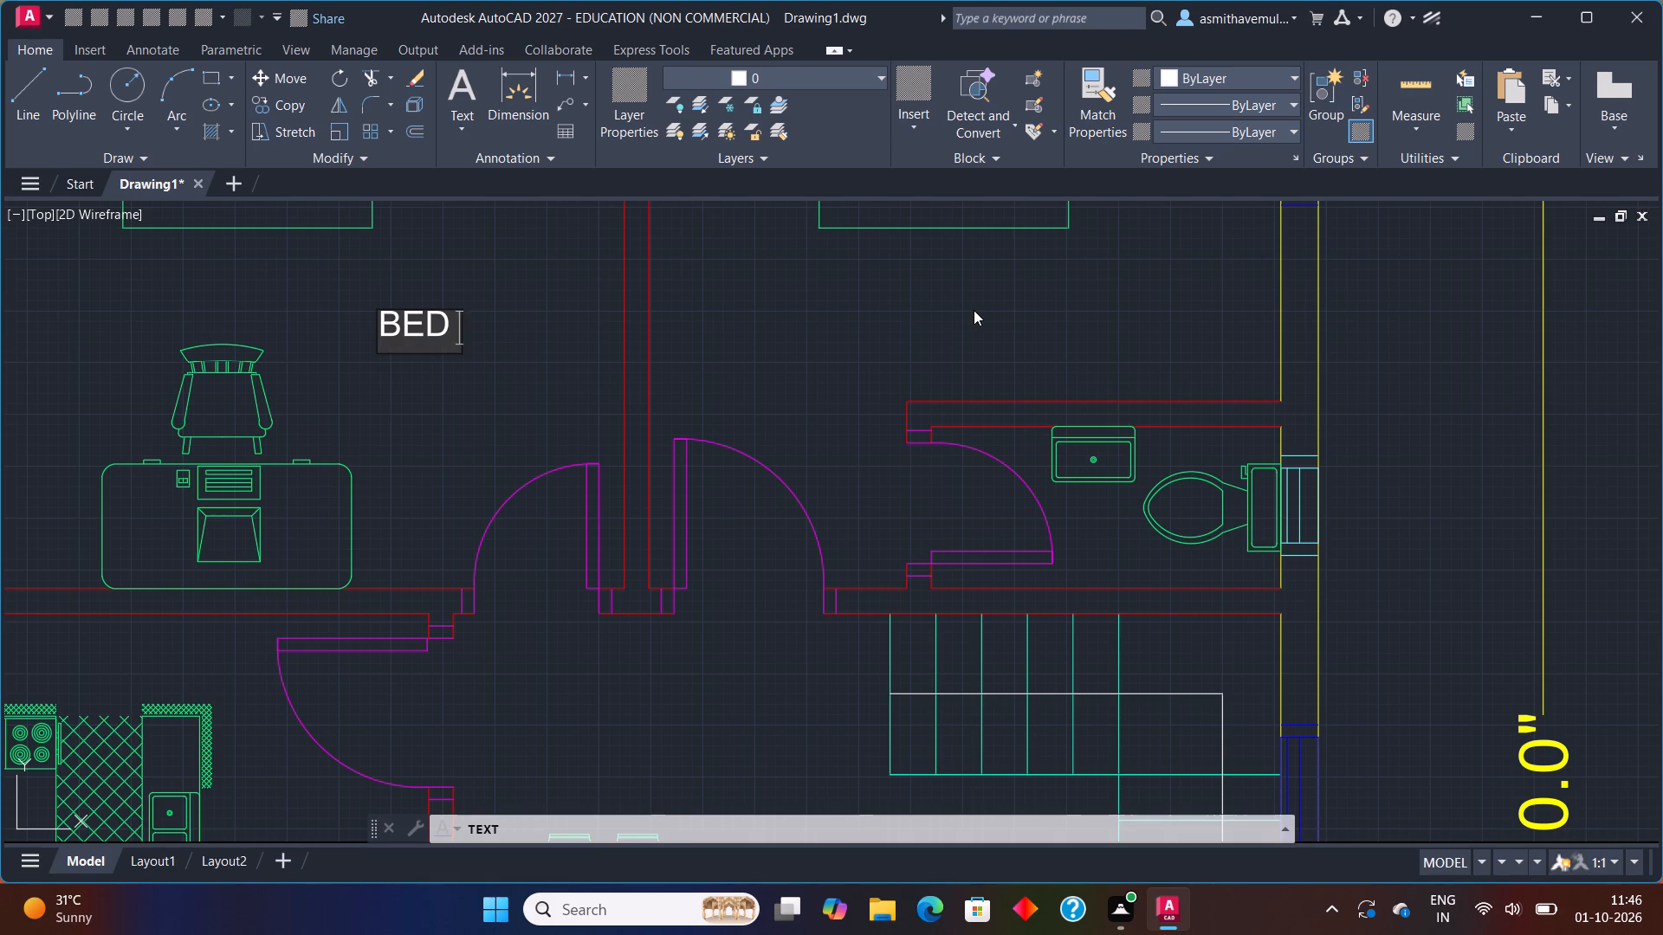
key("BackSpace")
key("BackSpace")
key("BackSpace")
key("BackSpace")
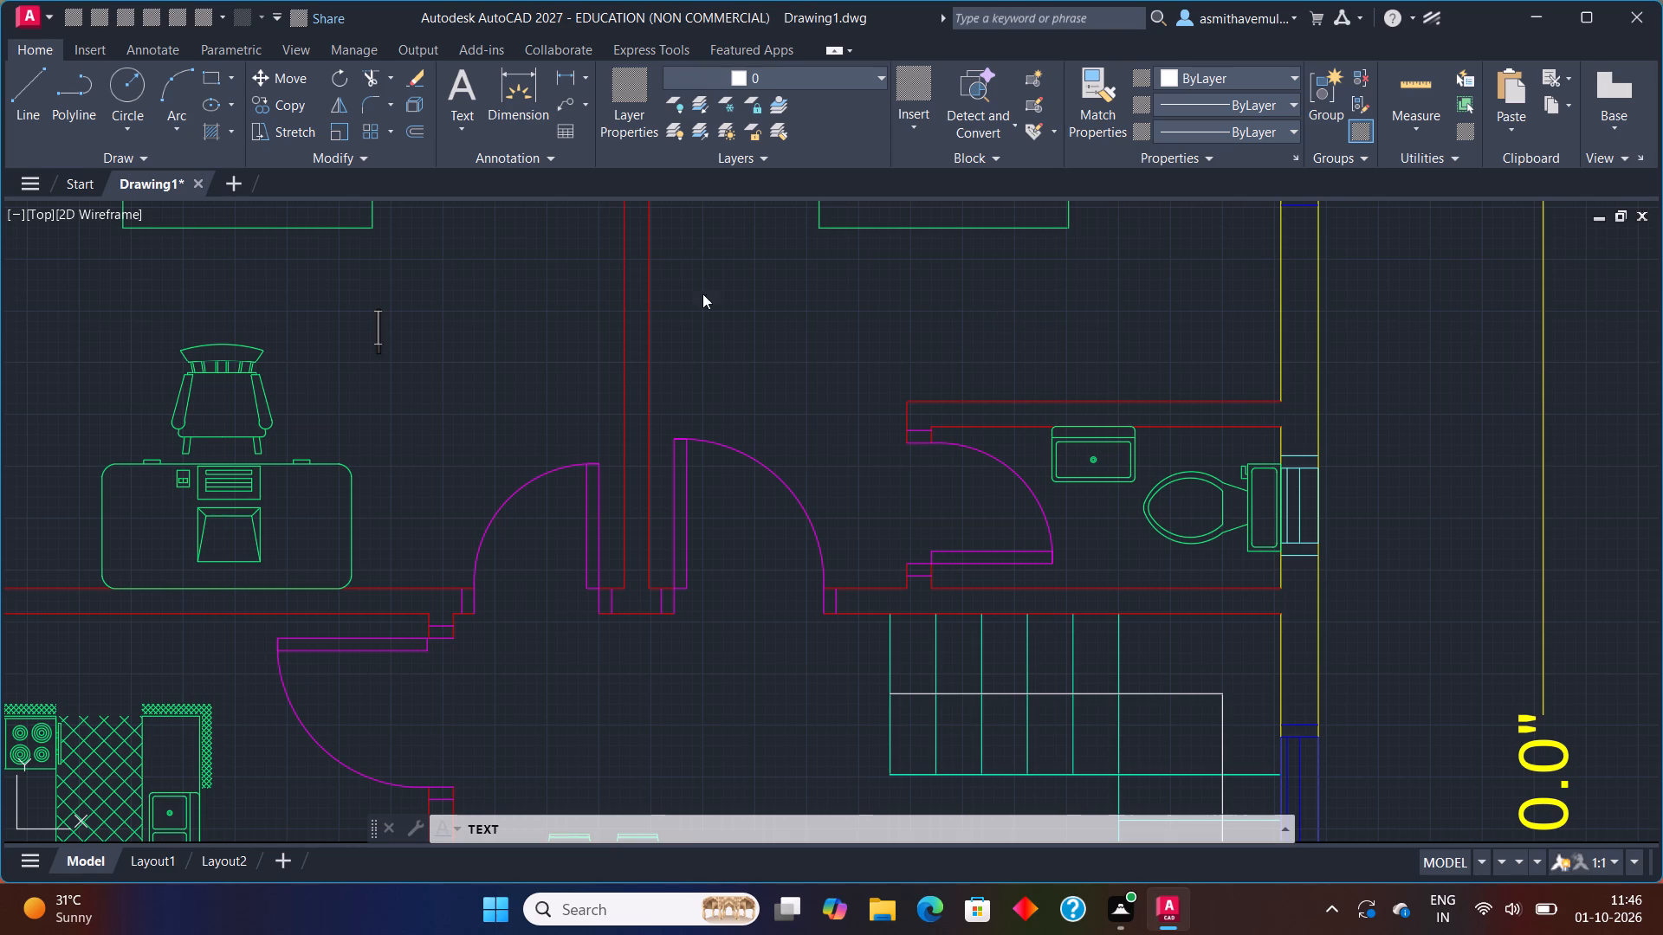
Place a new single-line text label reading BED ROOM - 1 in the northwest bedroom, beside the desk chair.
left_click(338, 319)
left_click(348, 287)
scroll(353, 298, "down", 4)
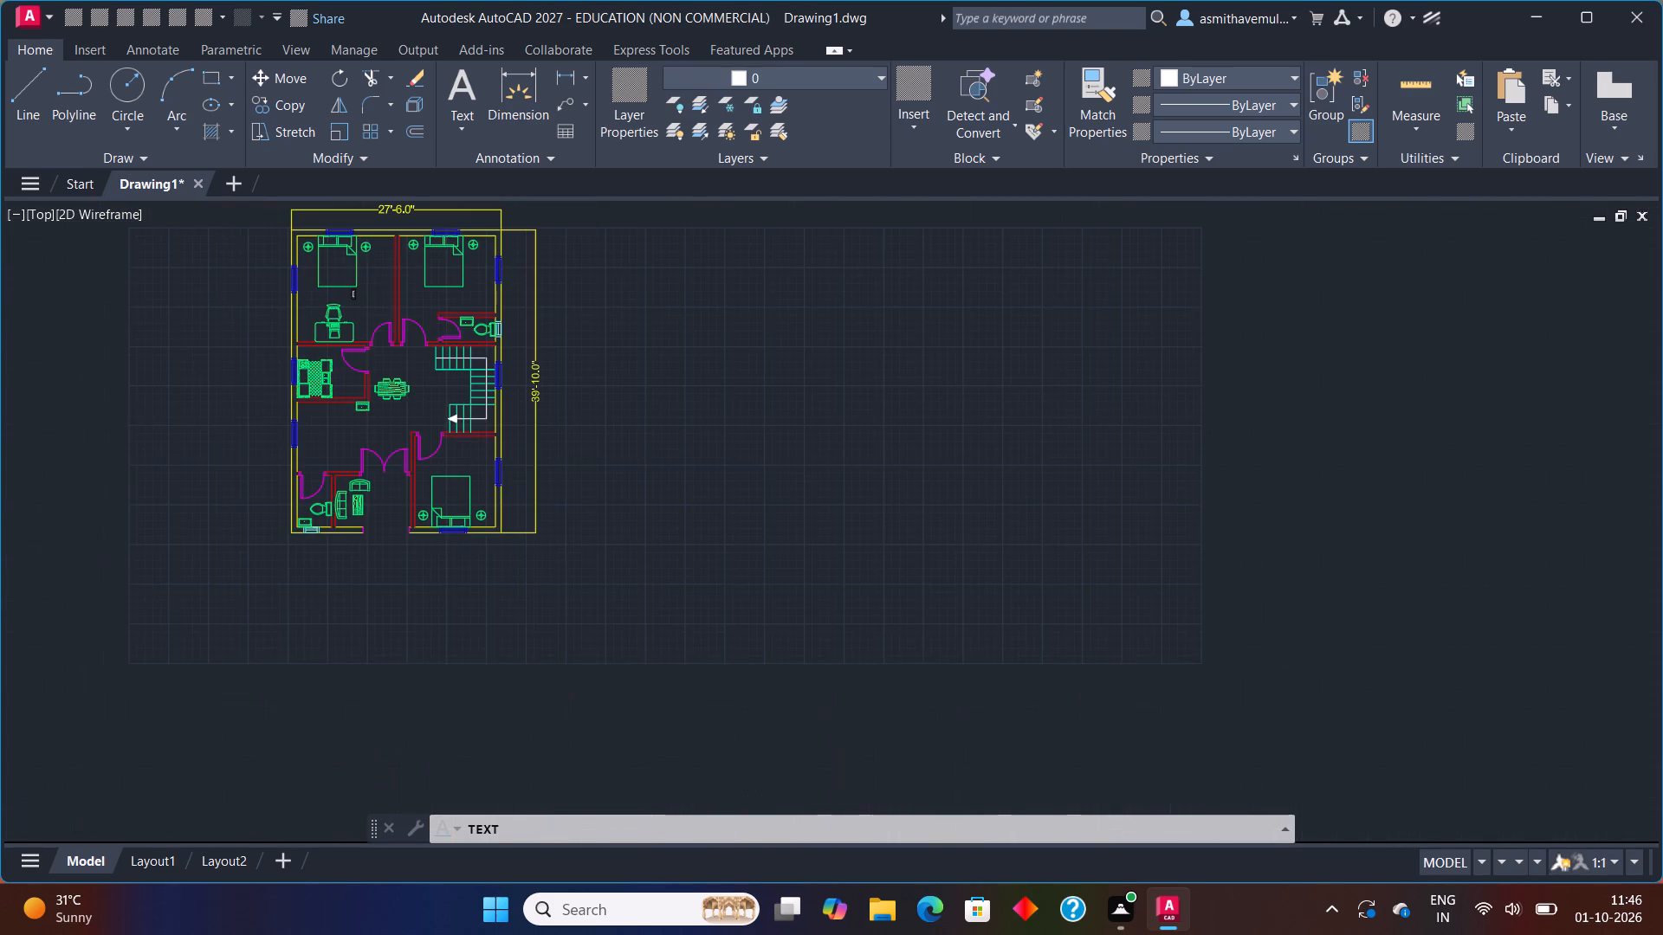
middle_click_drag(379, 281, 395, 331)
scroll(385, 350, "up", 2)
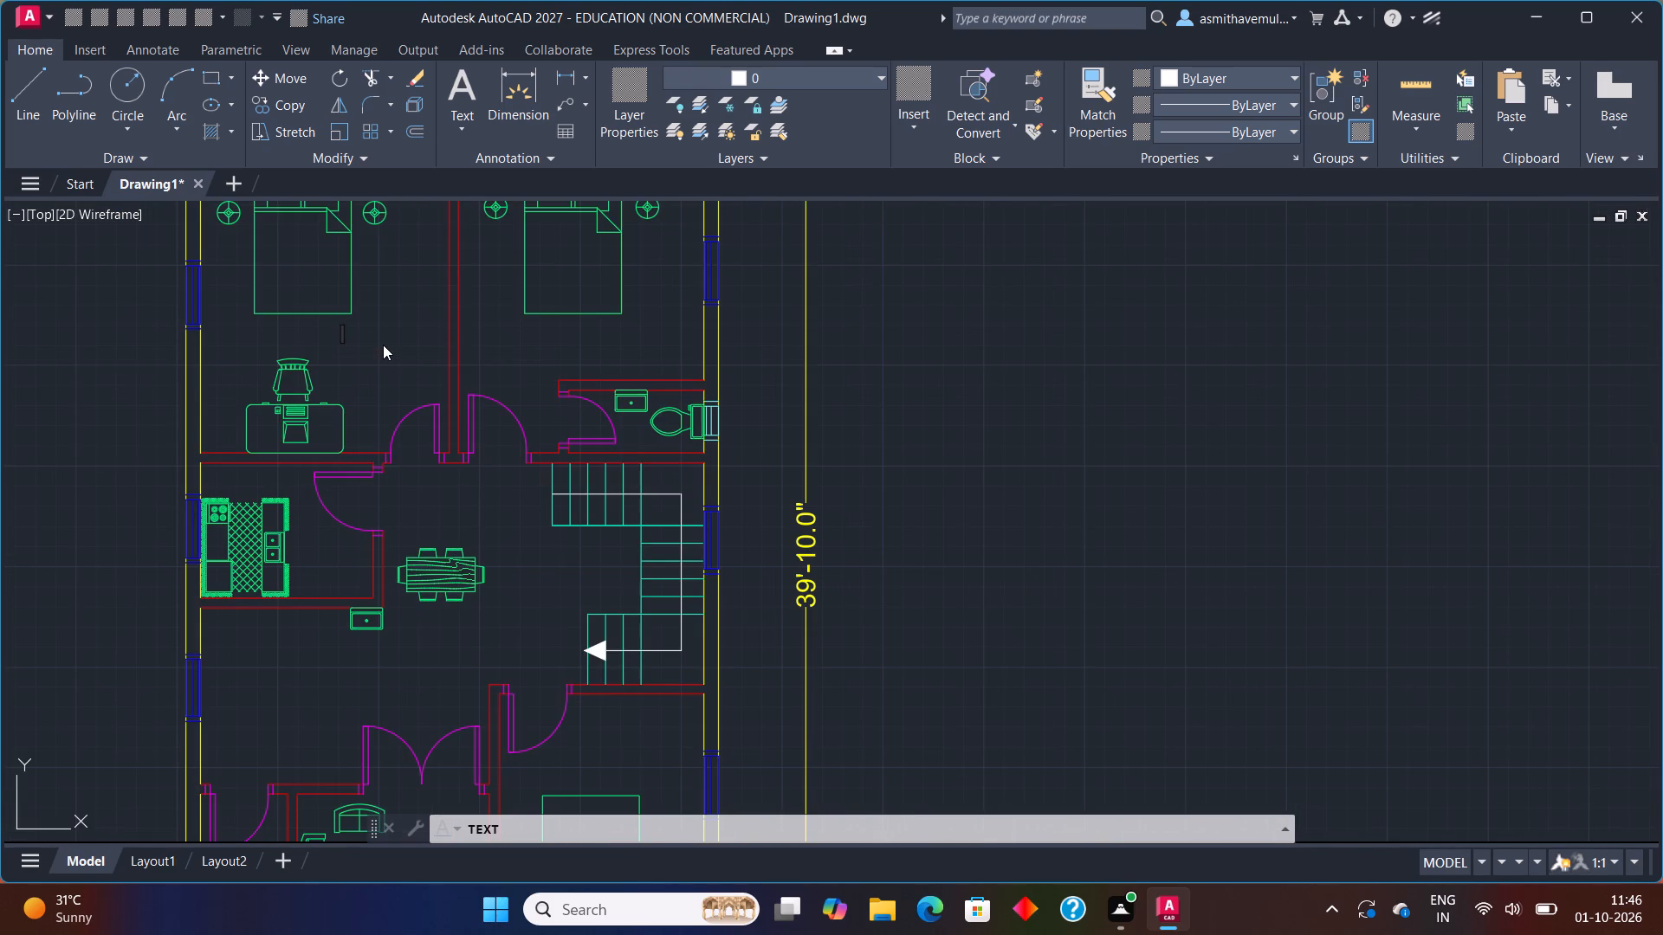
scroll(368, 345, "up", 3)
left_click(267, 361)
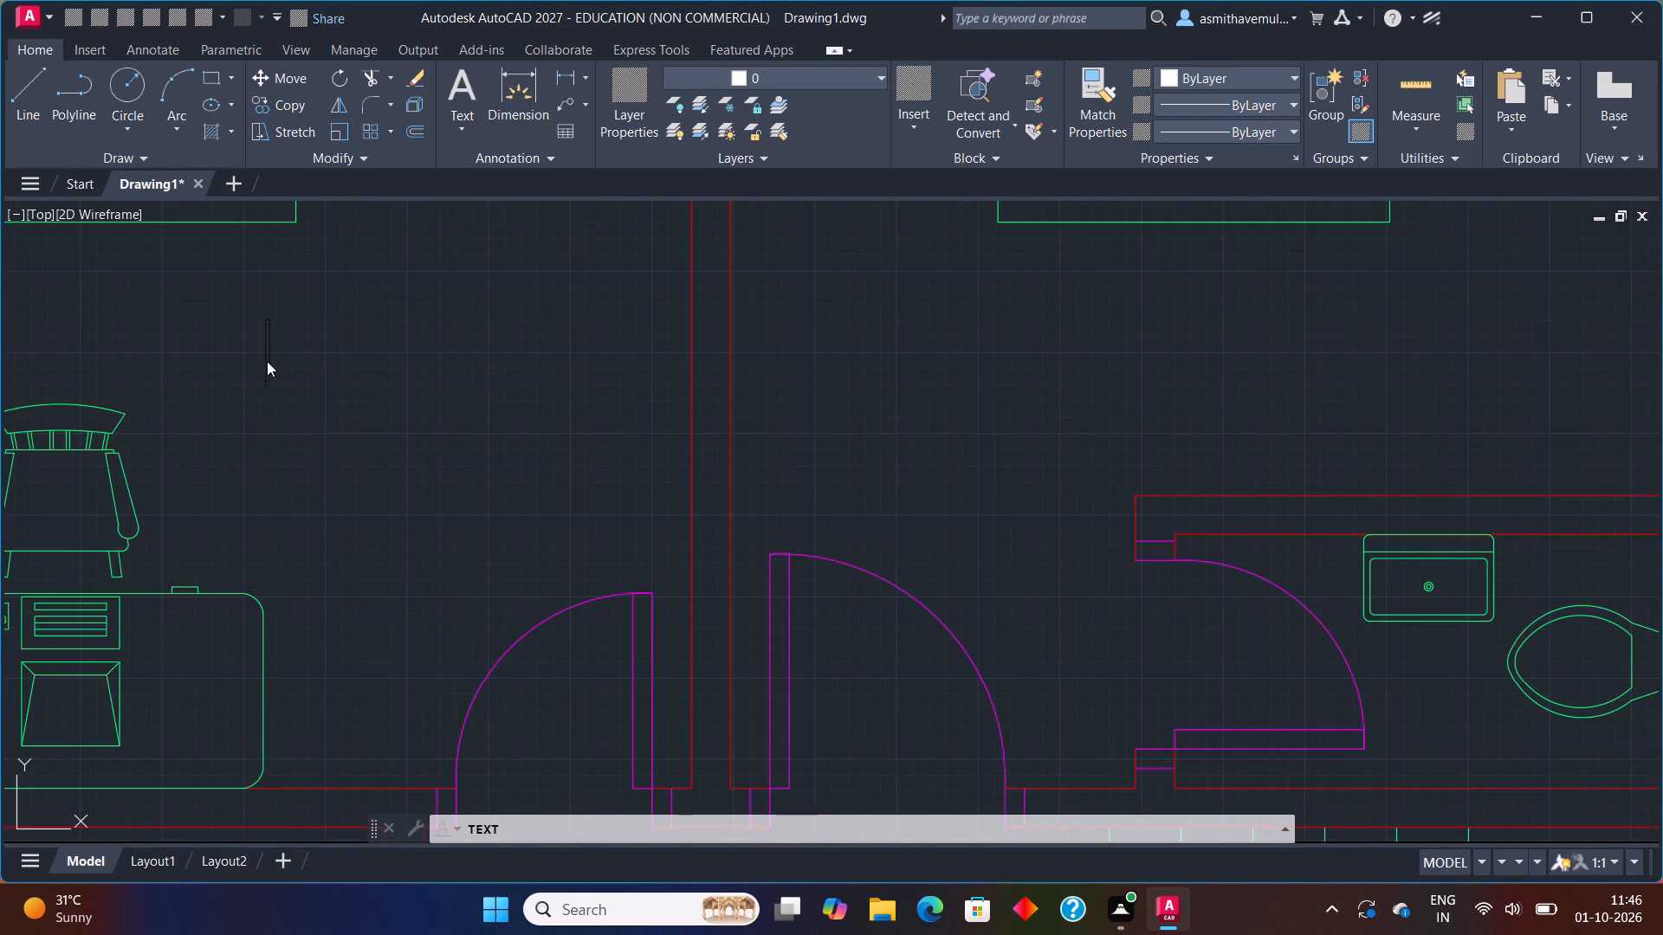
type("BED")
key("space")
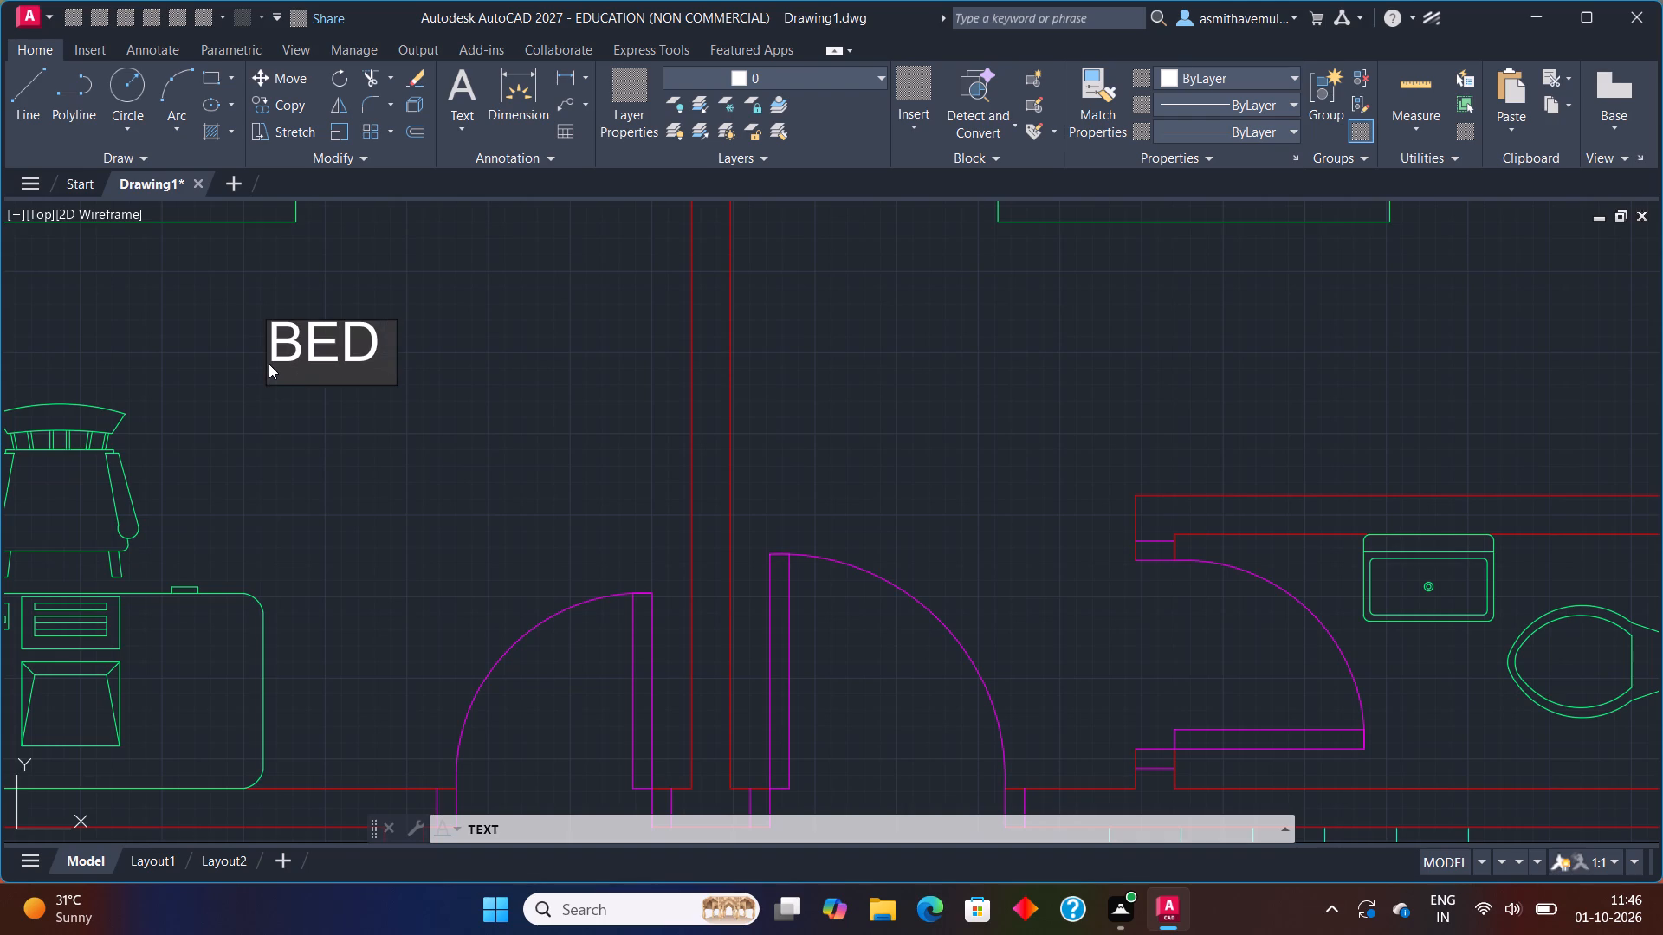
key("r")
type("OOM")
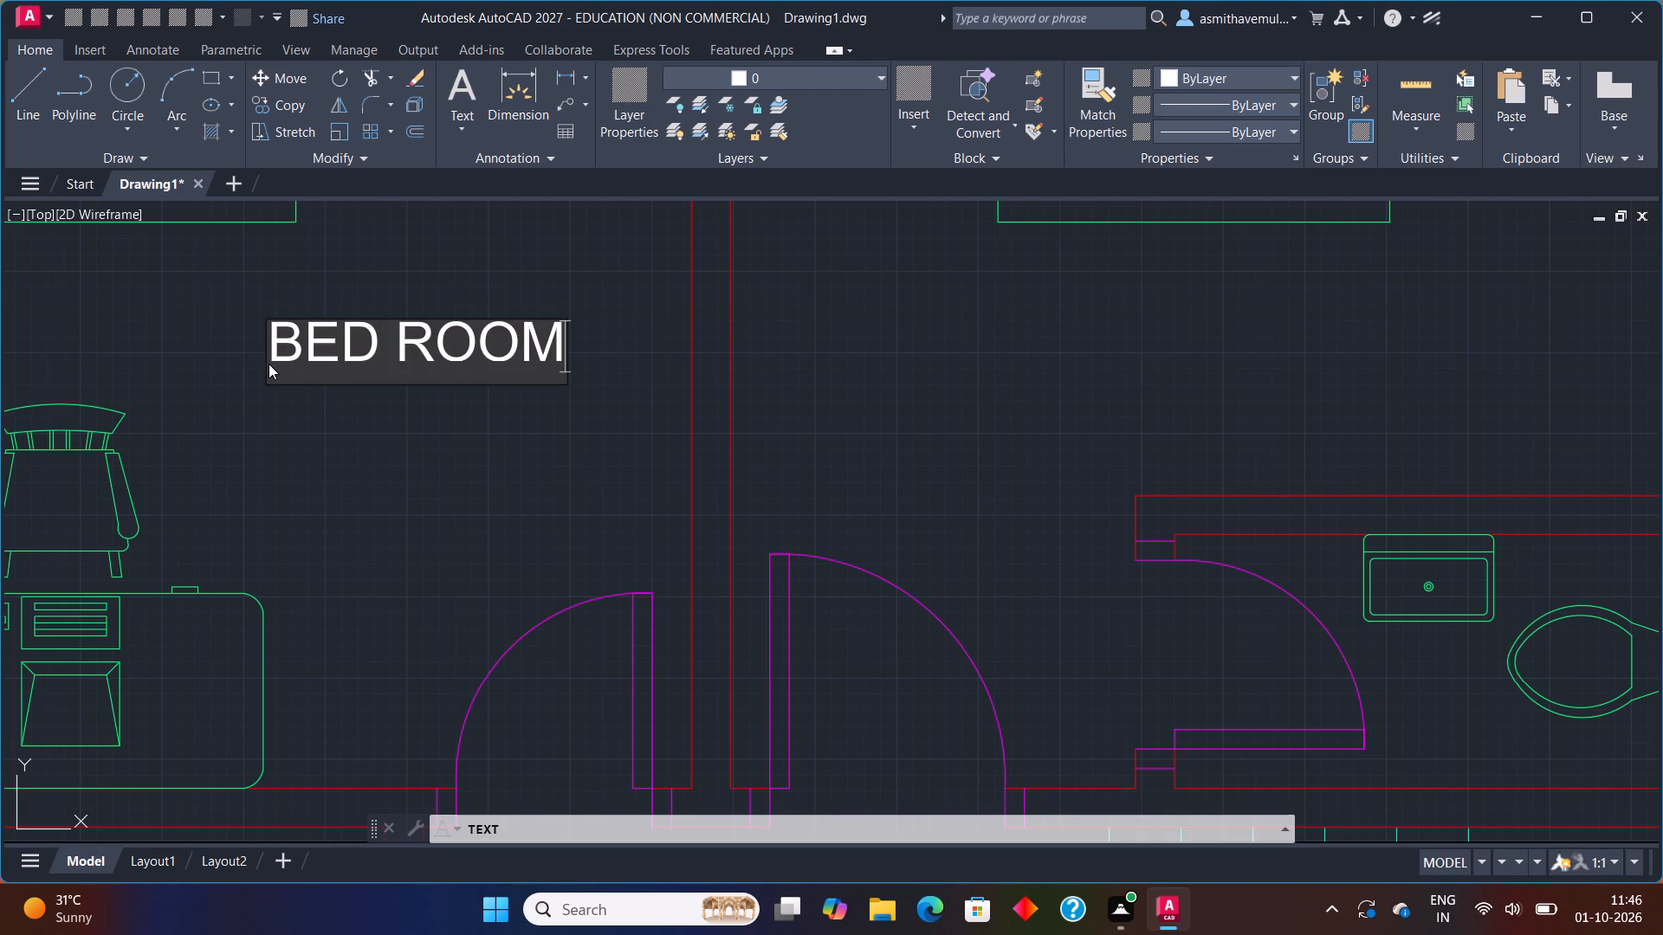
key("space")
key("minus")
key("space")
key("1")
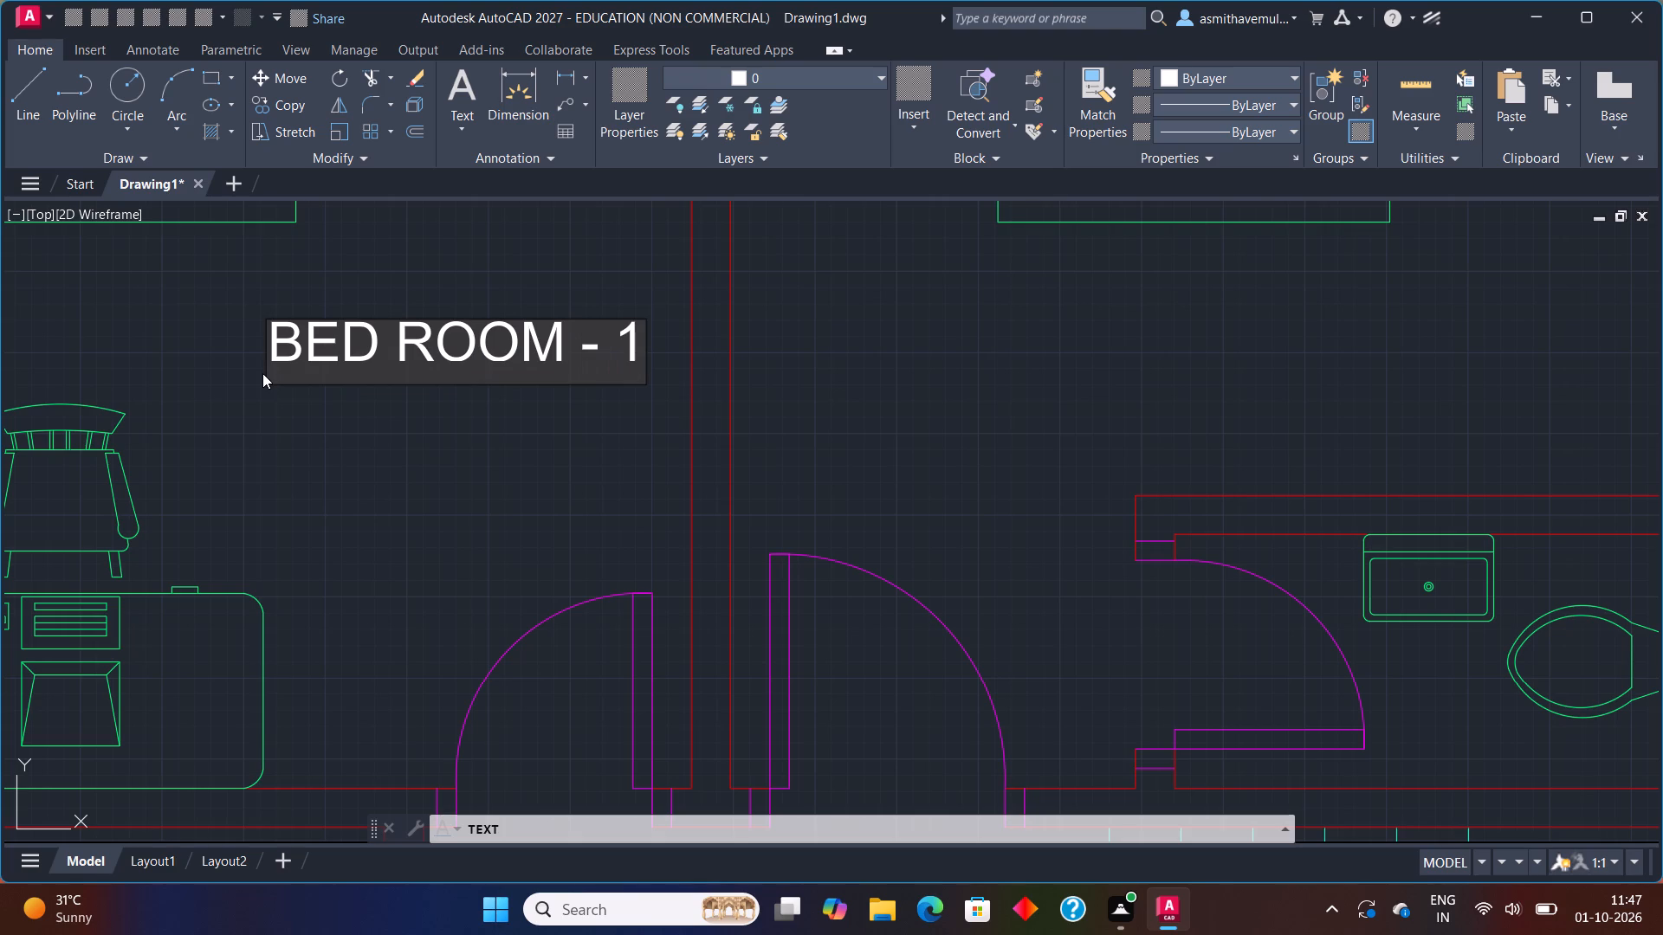
key("Return")
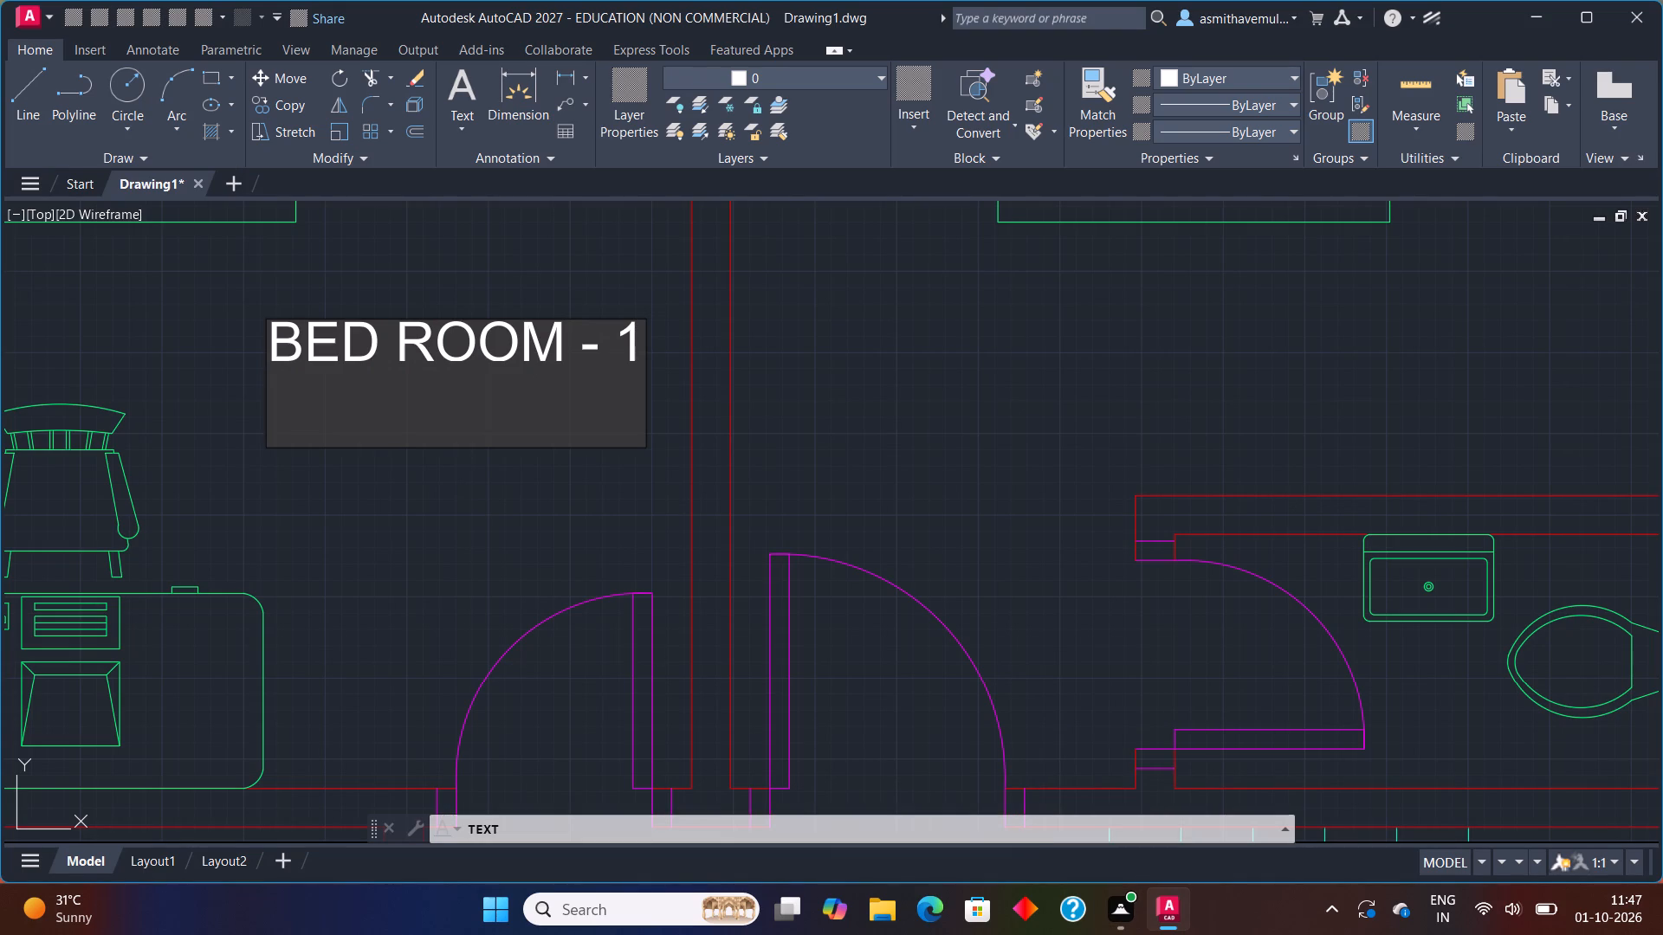
Add the room size 12'10"X13'11" as a second line under the BED ROOM - 1 label.
type("12")
key("apostrophe")
key("1")
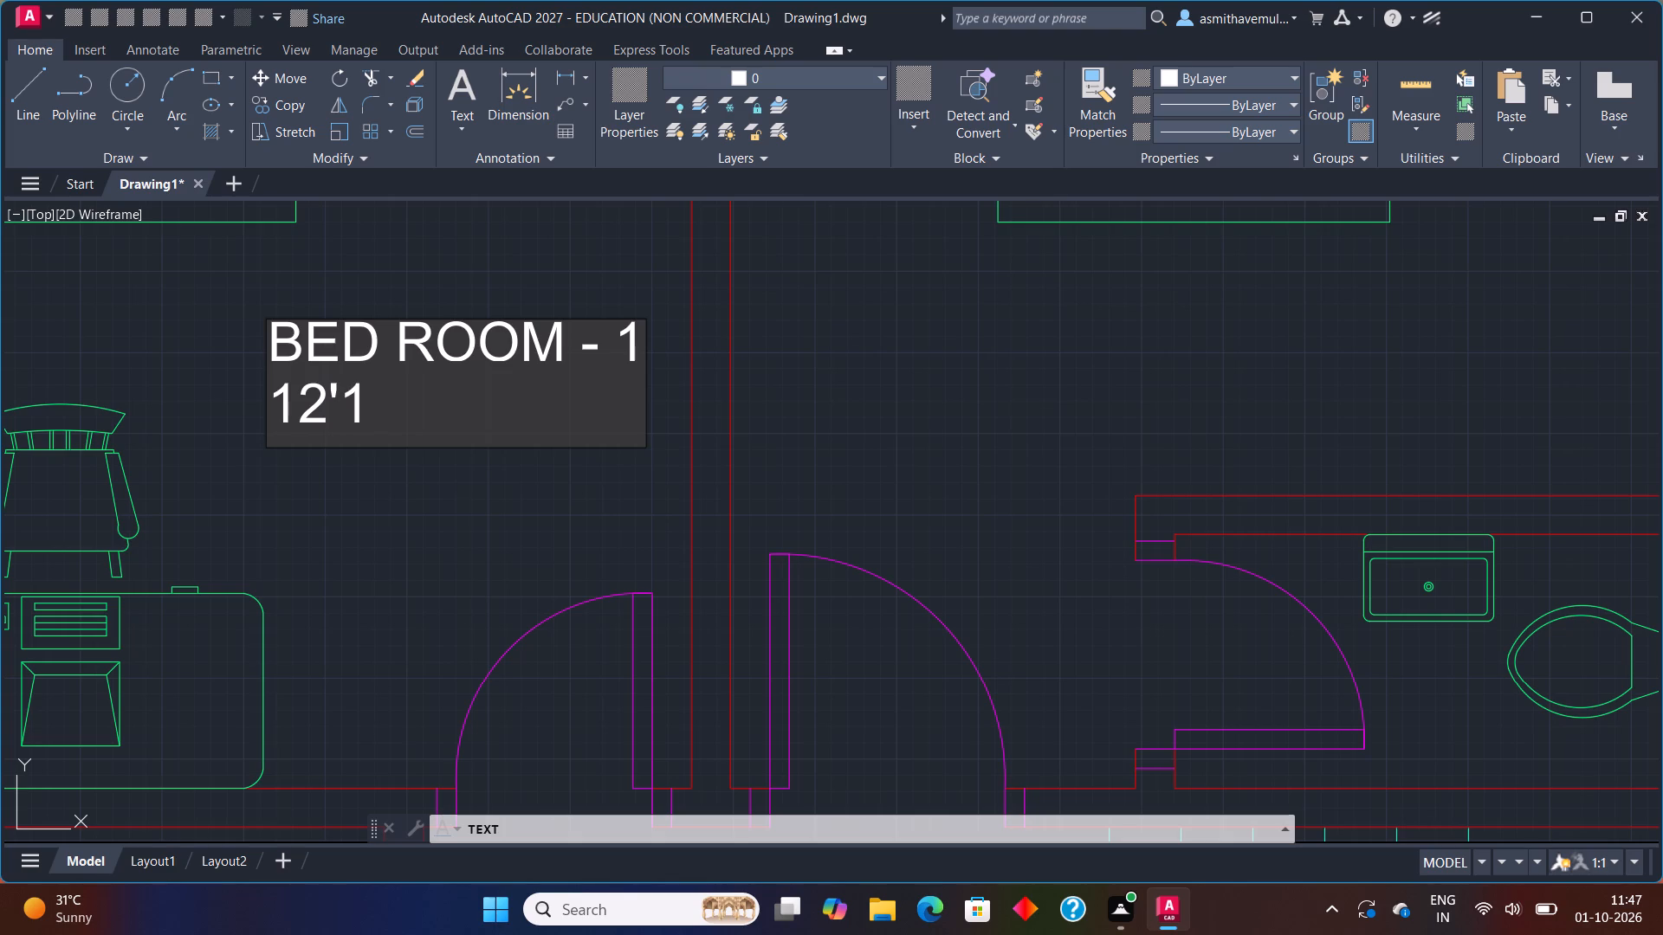
key("0")
key("shift+quotedbl")
key("x")
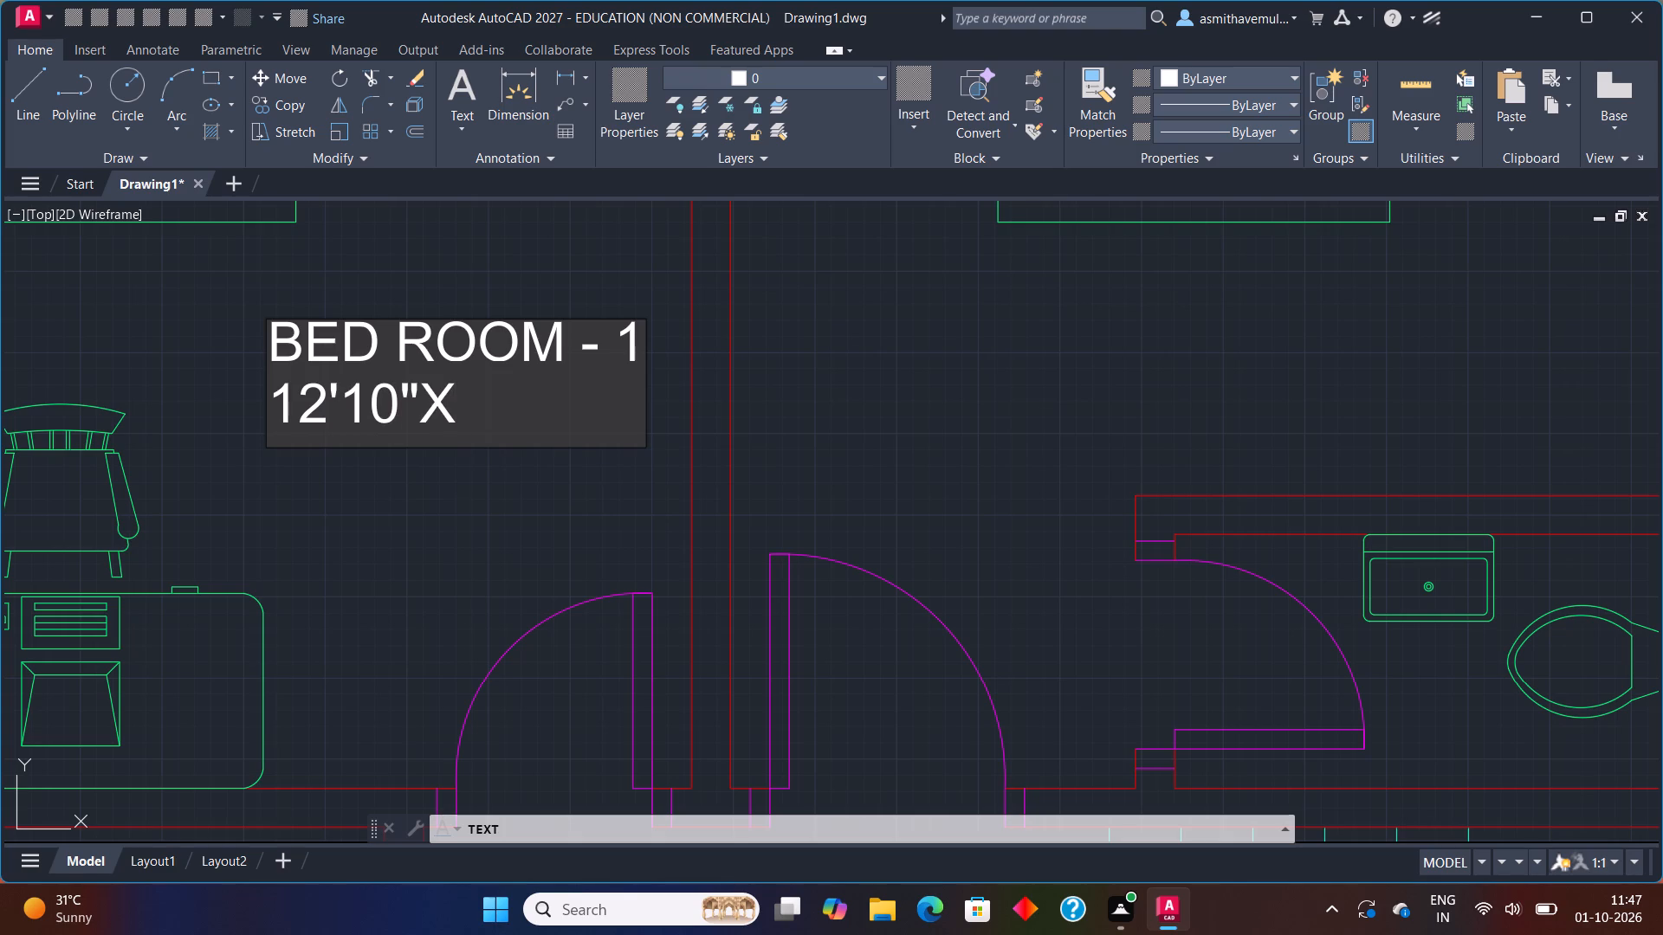
key("1")
key("3")
key("apostrophe")
type("11")
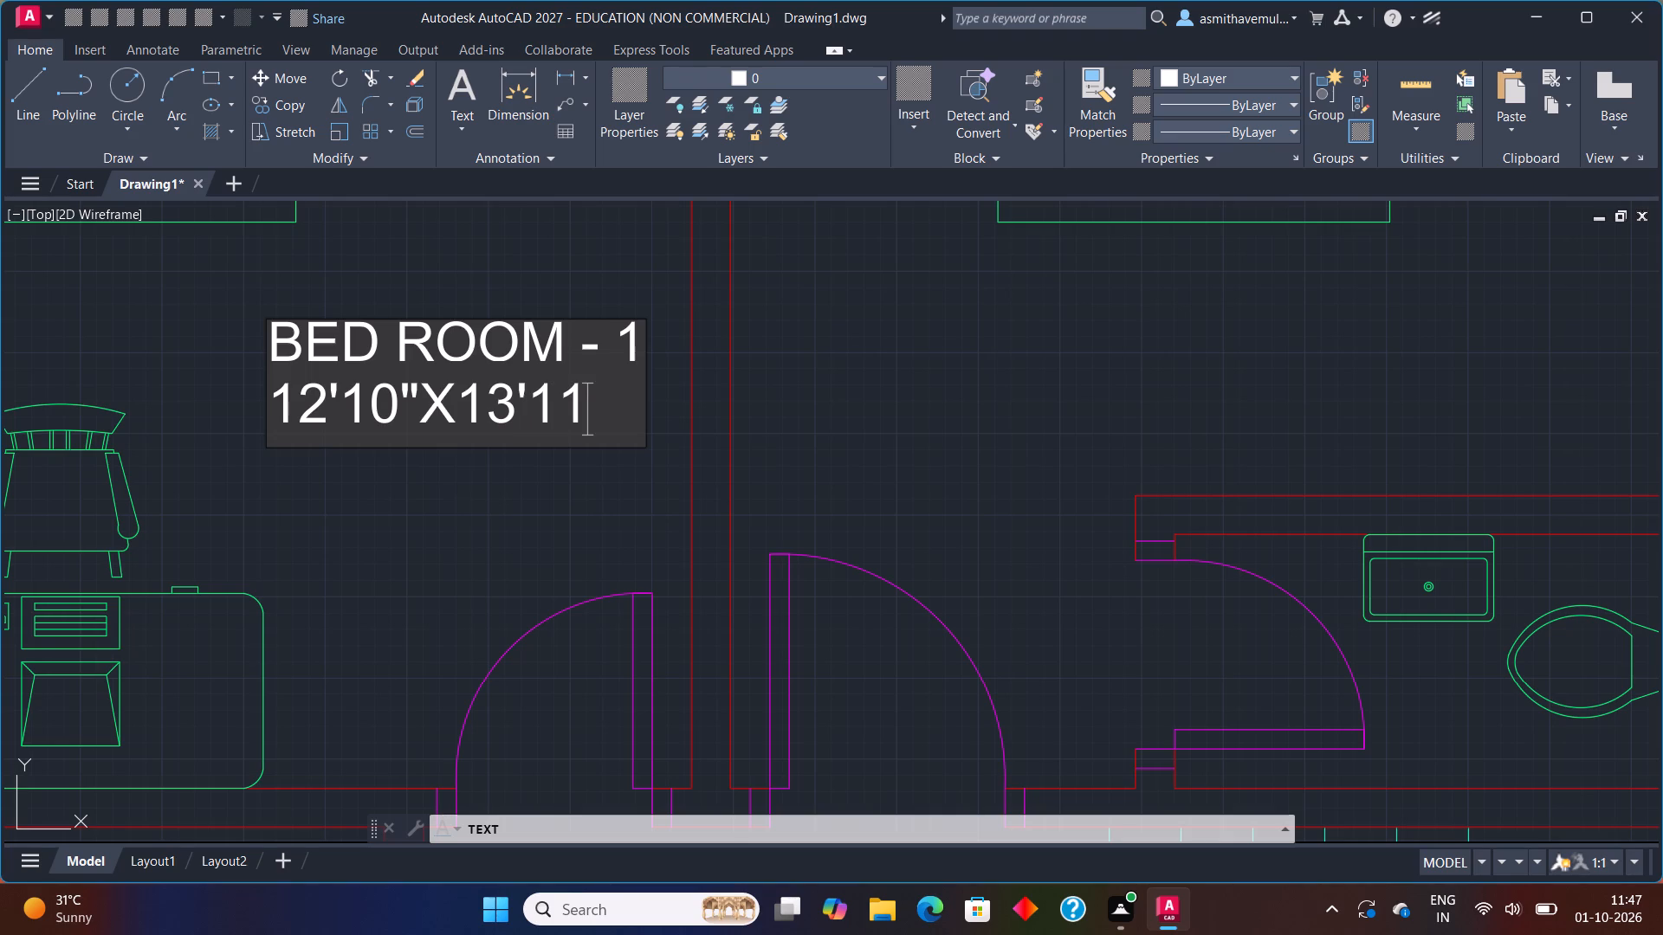
key("shift+quotedbl")
Label the northeast bedroom BED ROOM - 2, level with the BED ROOM - 1 label and north of the attached toilet.
left_click(950, 358)
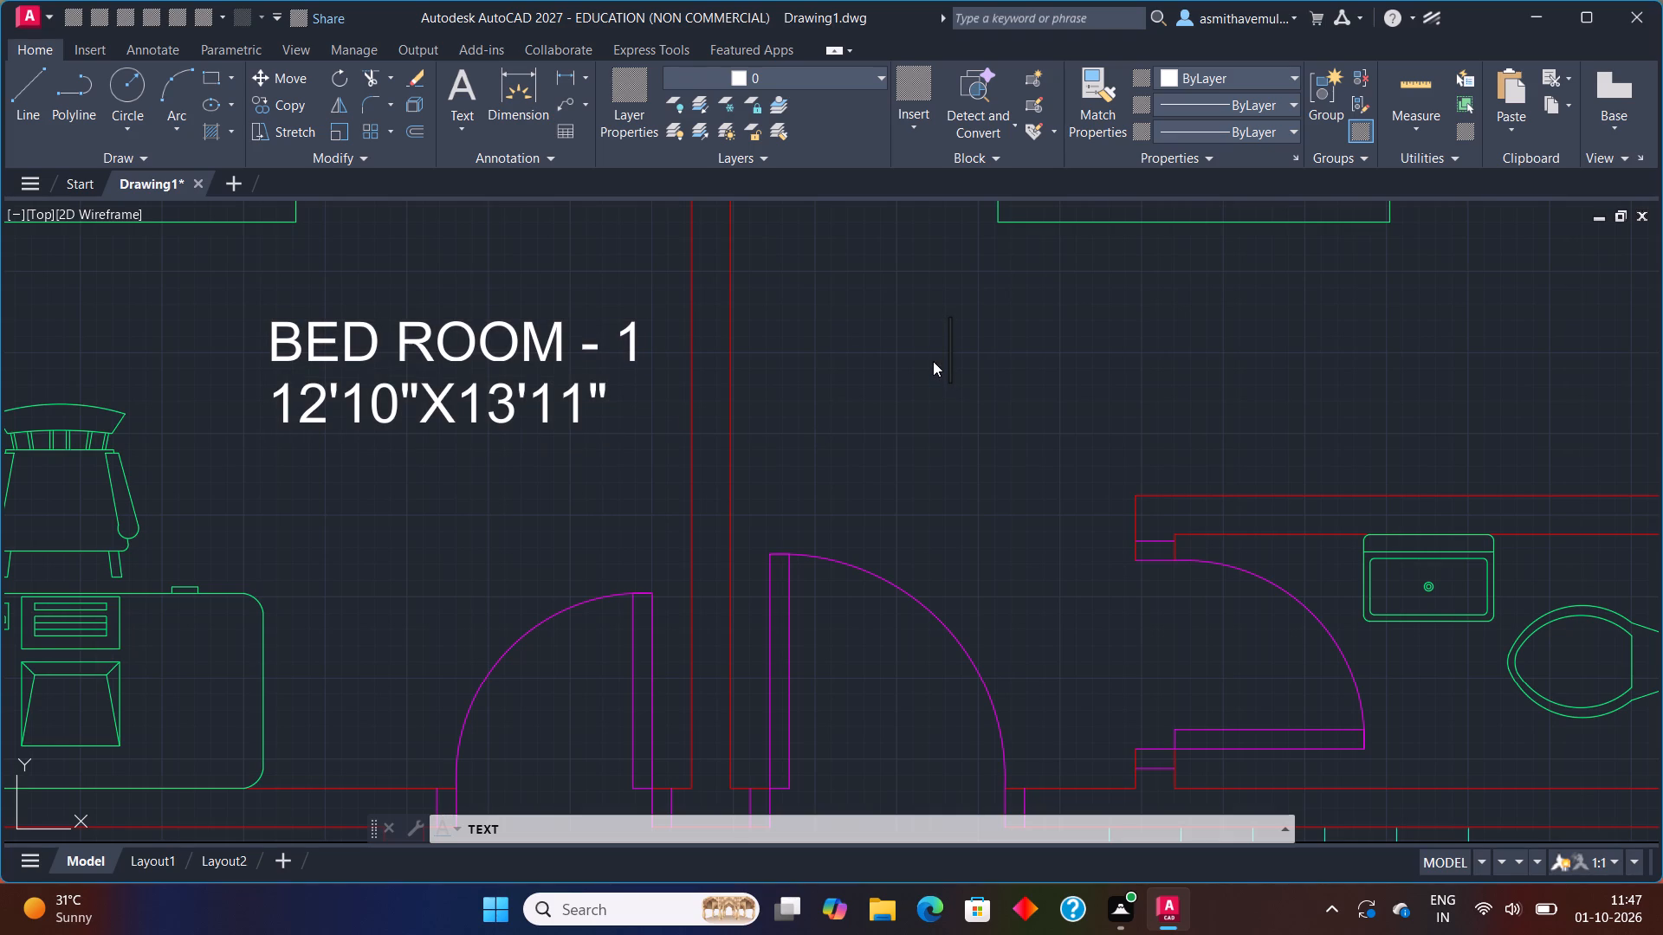
type("BED")
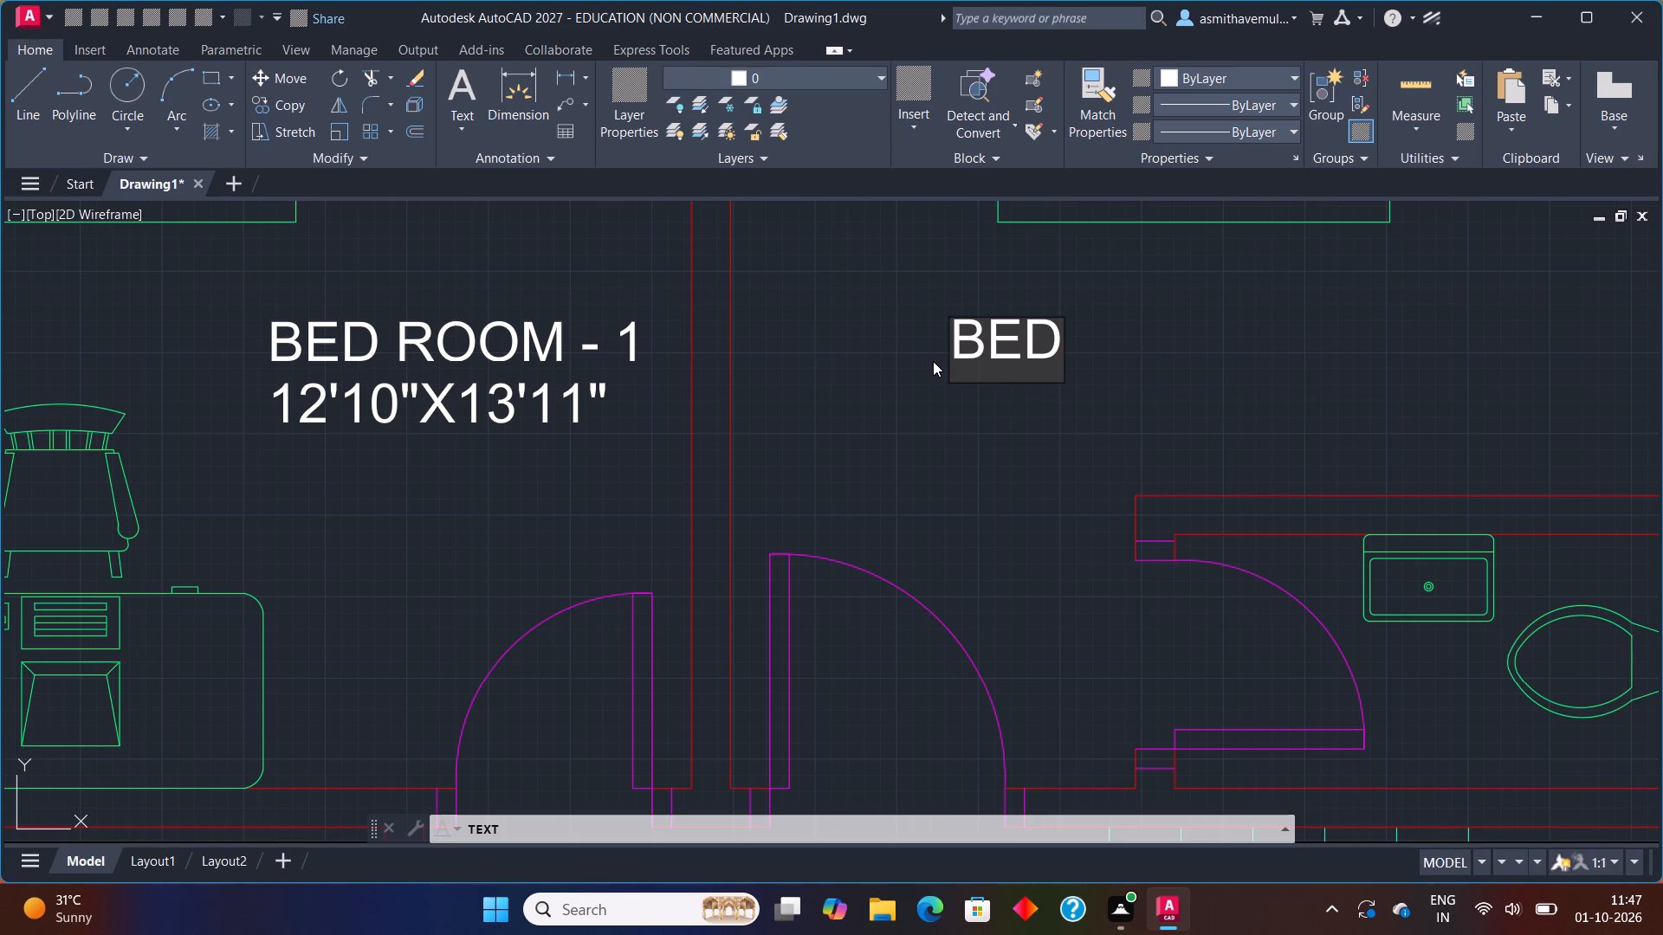
key("space")
type("ROOM")
key("space")
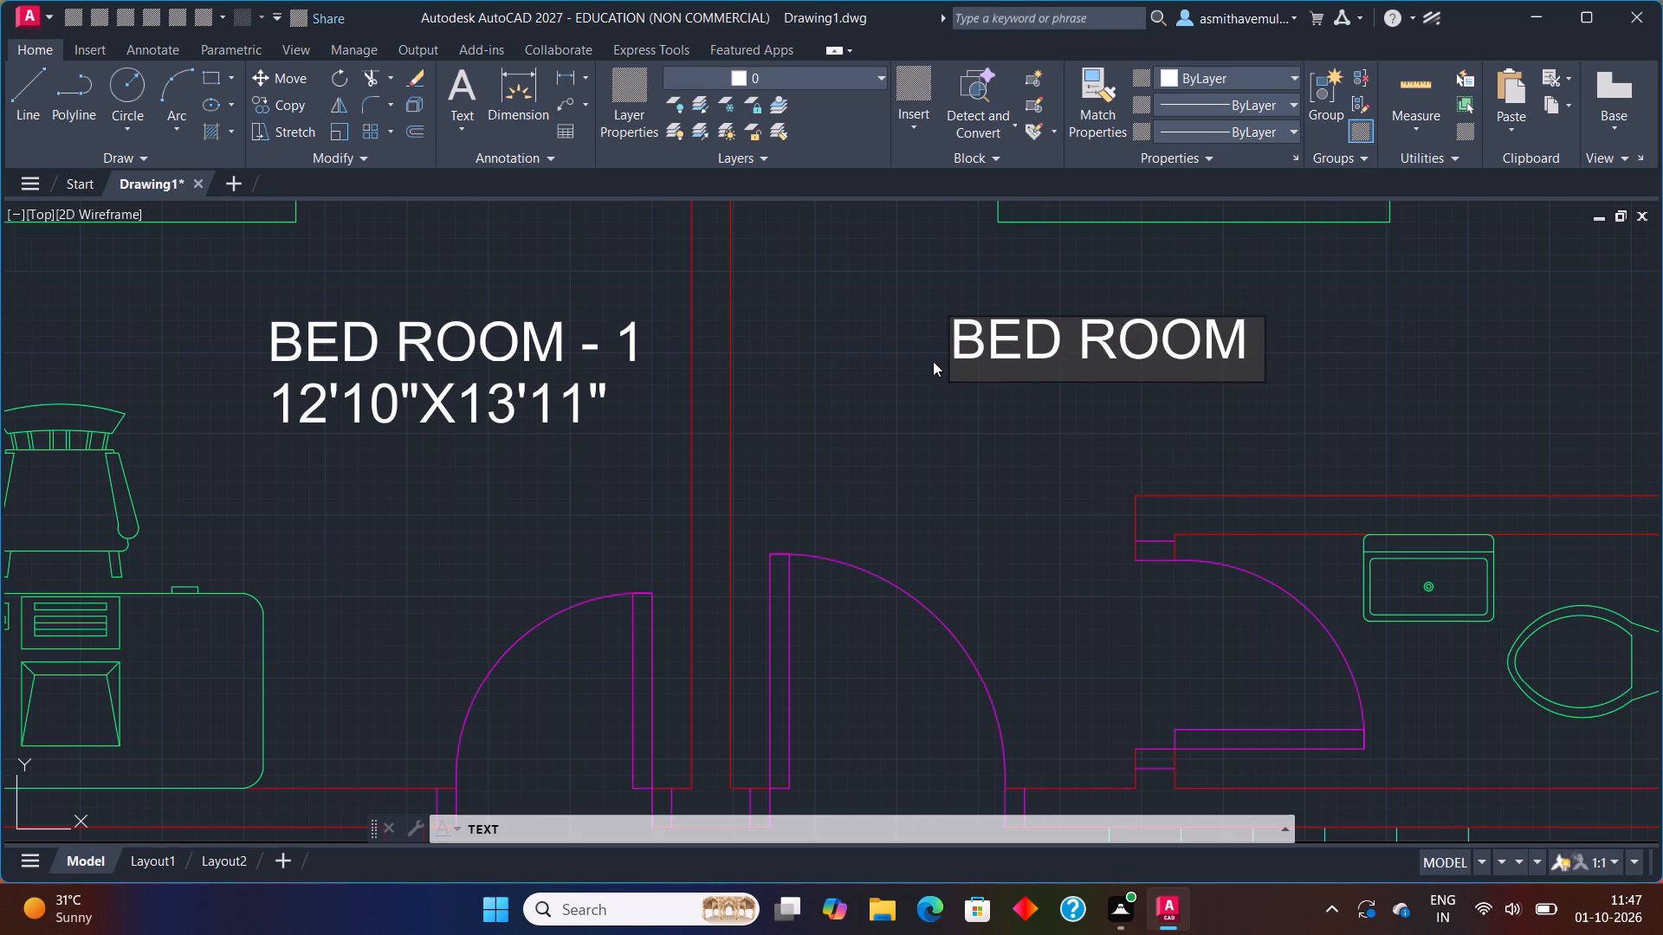
key("minus")
key("space")
type("2")
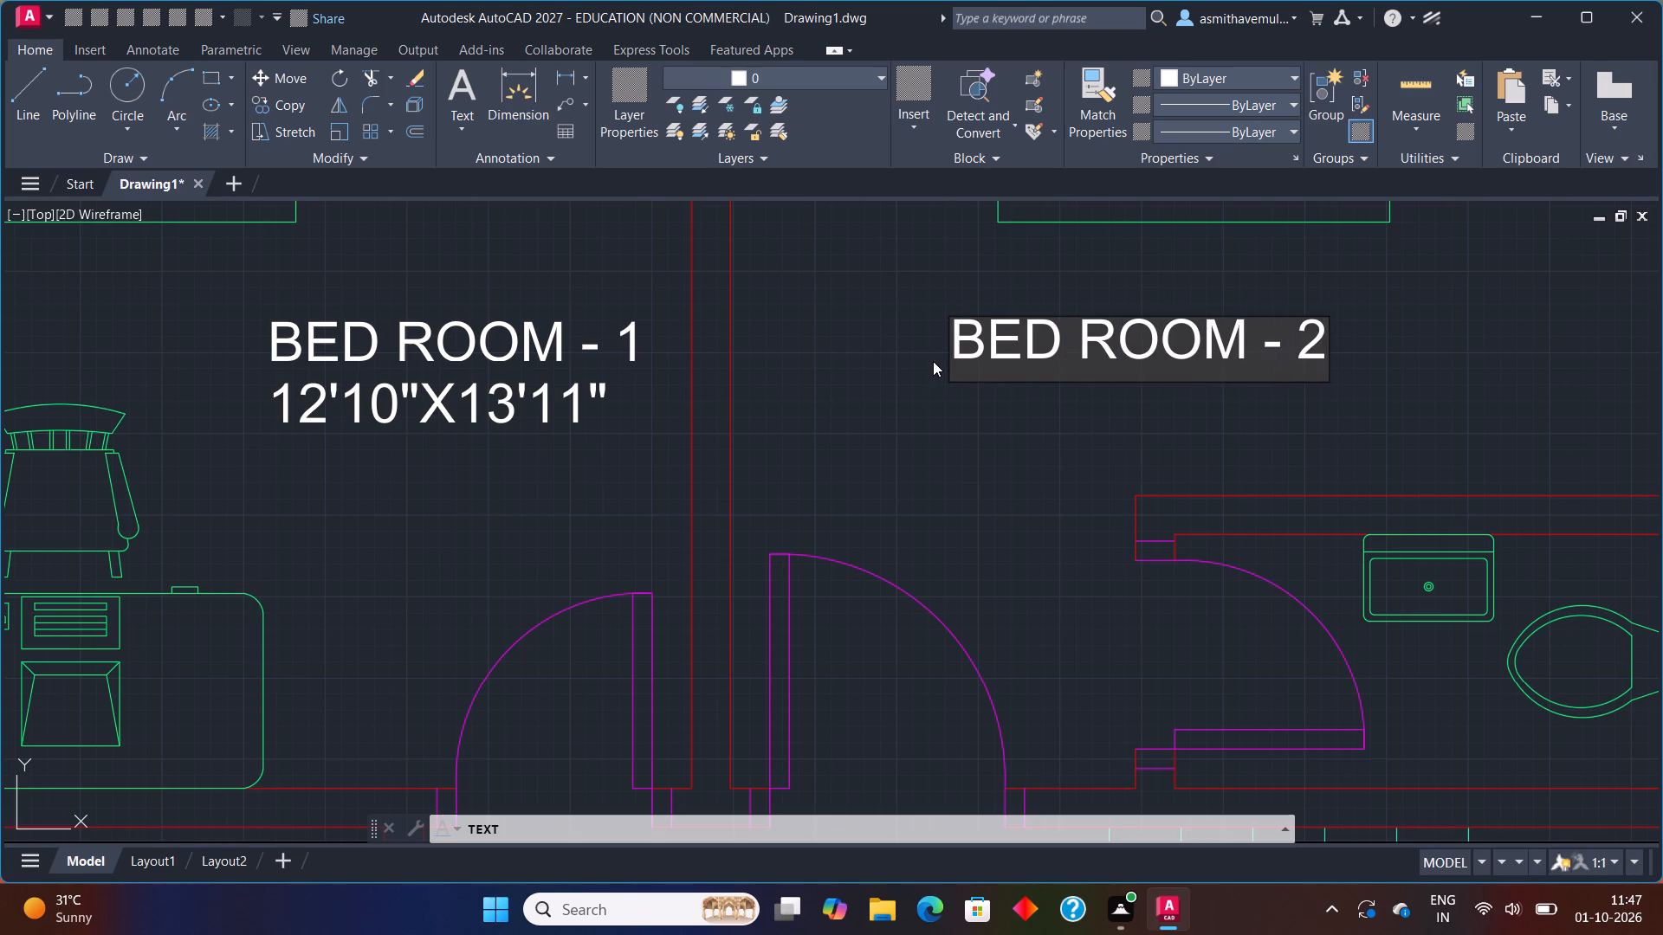
key("Return")
Add the room size 13'5"X10'3" as a second line under the BED ROOM - 2 label.
key("1")
key("3")
key("apostrophe")
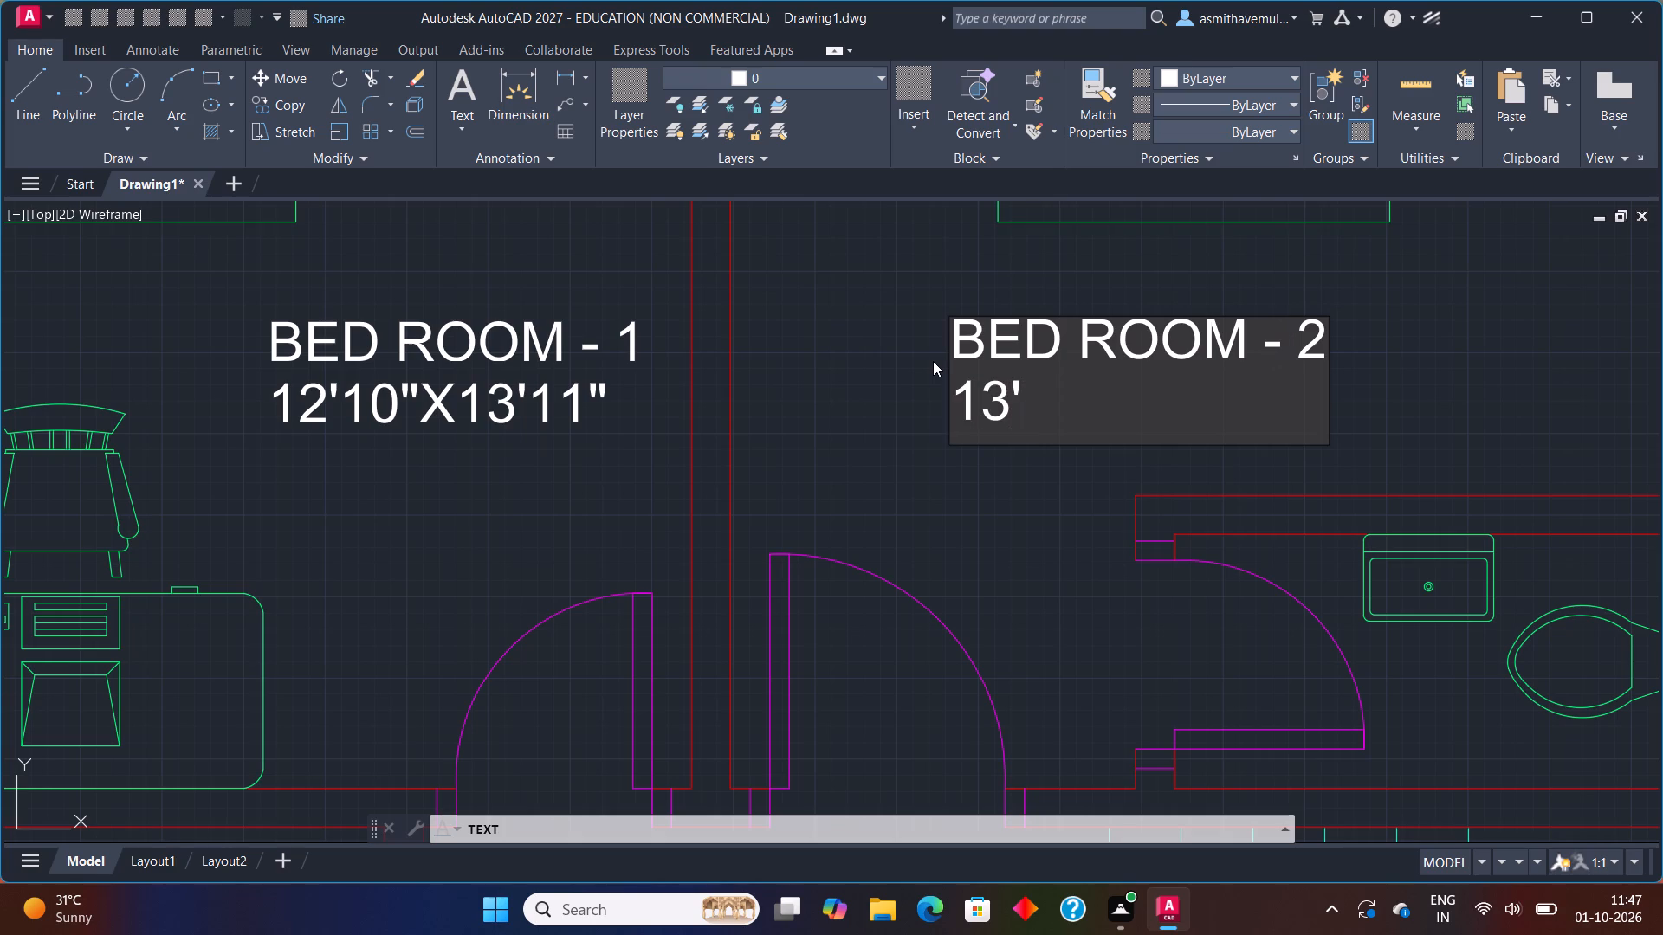
key("5")
key("shift+quotedbl")
key("x")
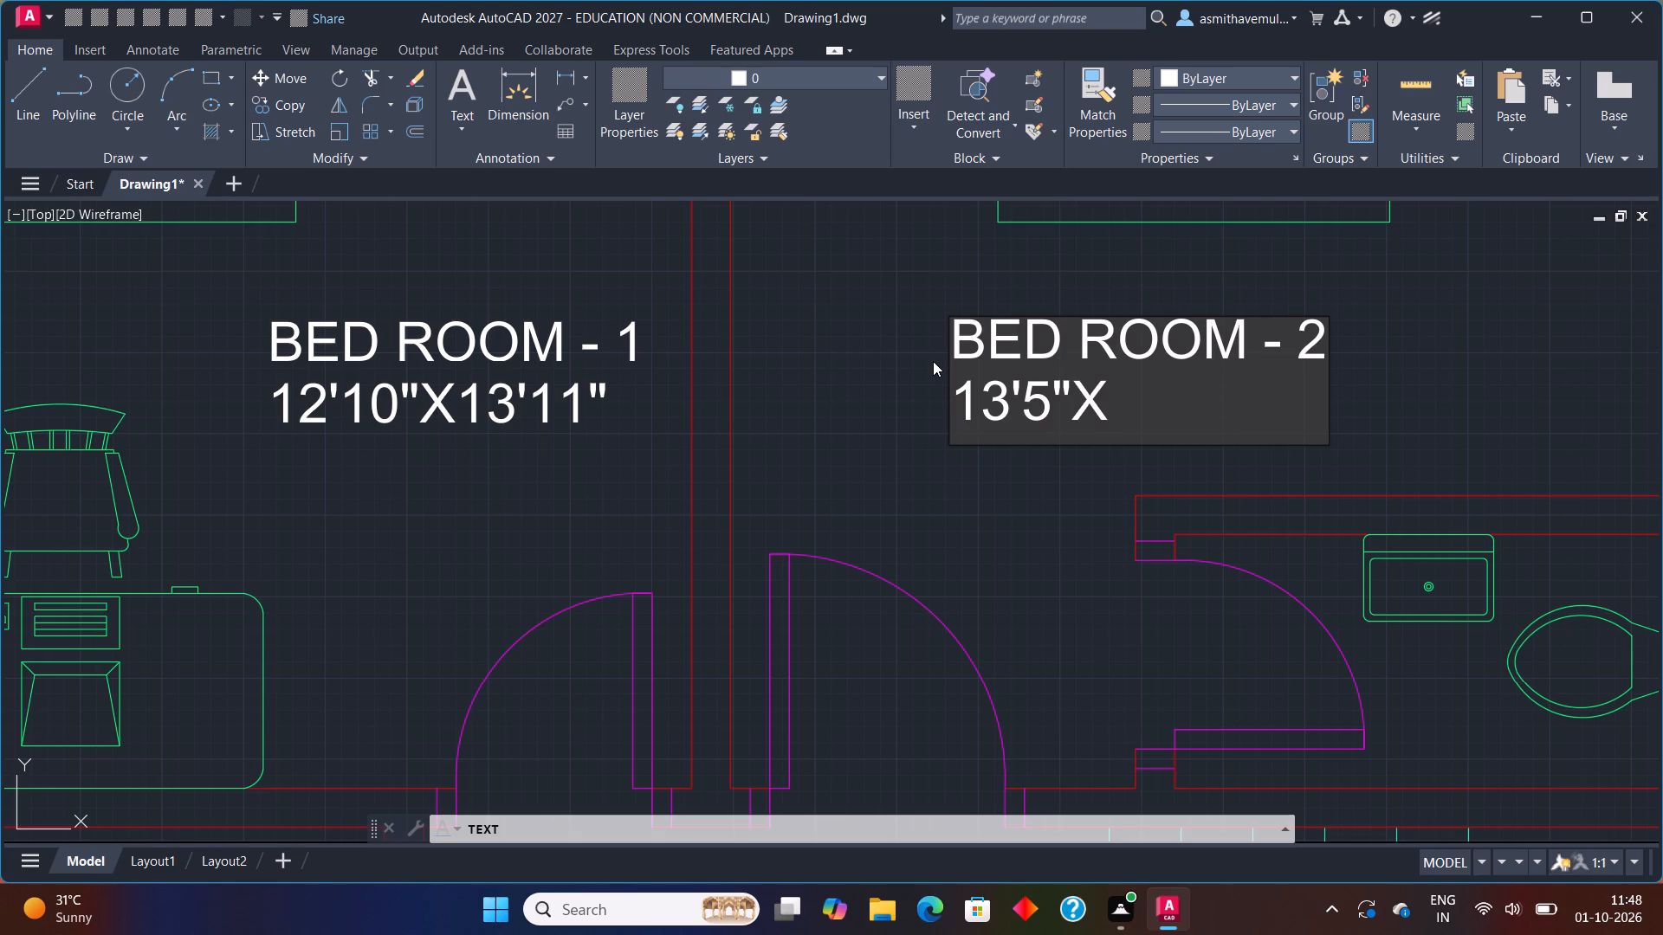
key("1")
key("0")
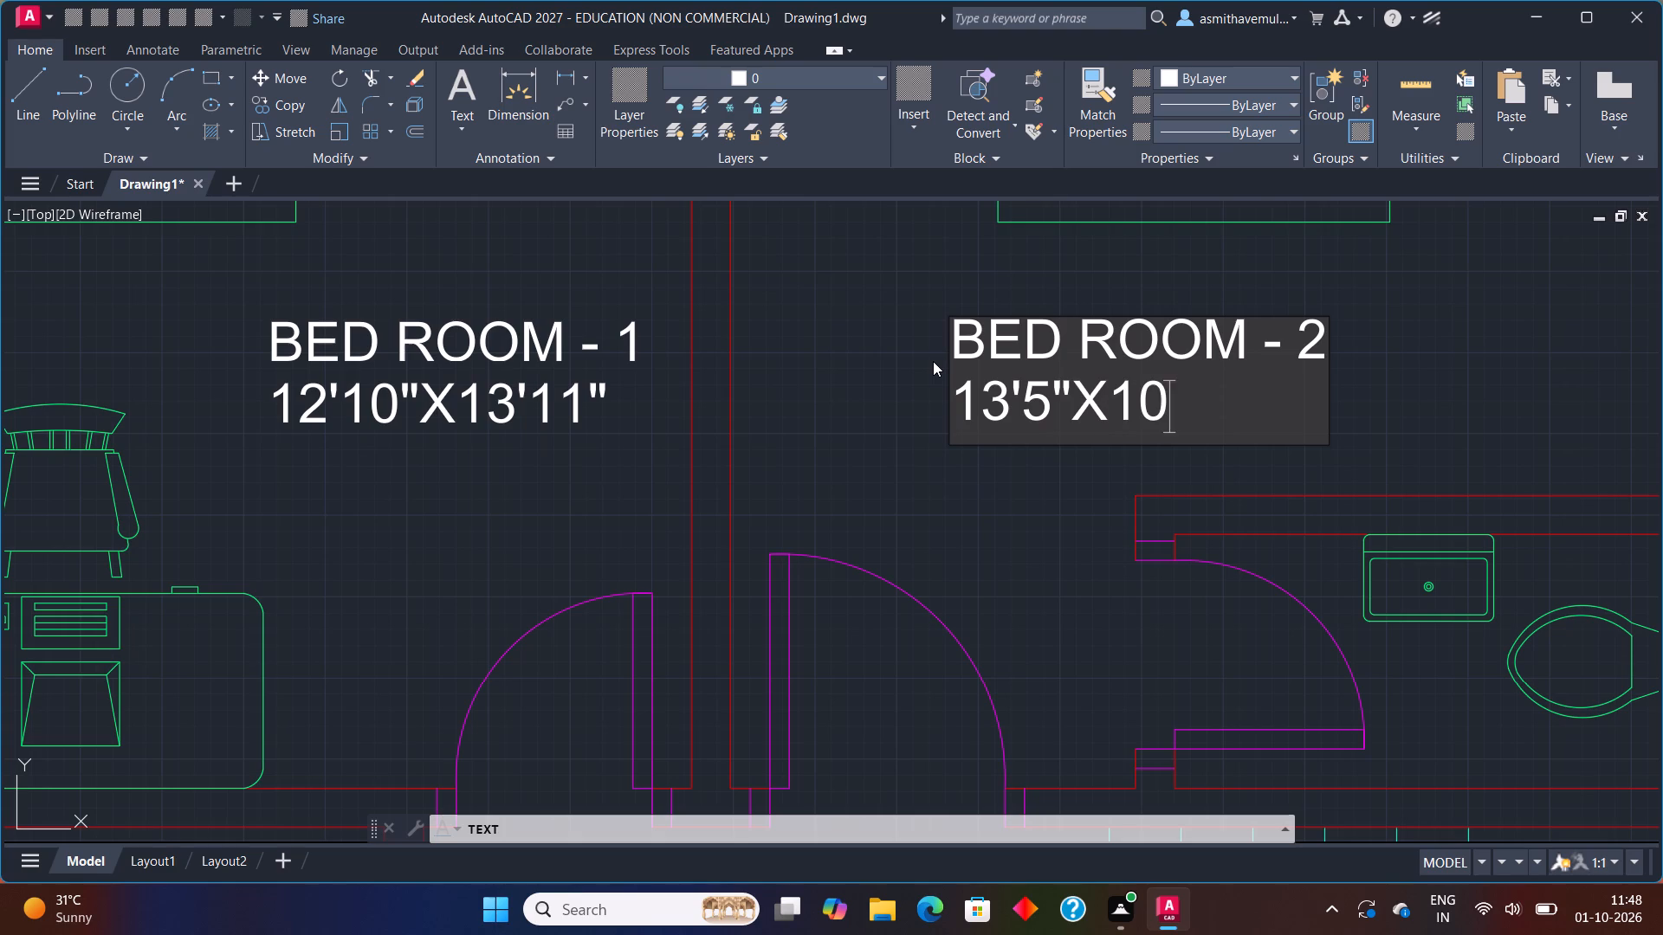
key("apostrophe")
key("3")
key("shift+quotedbl")
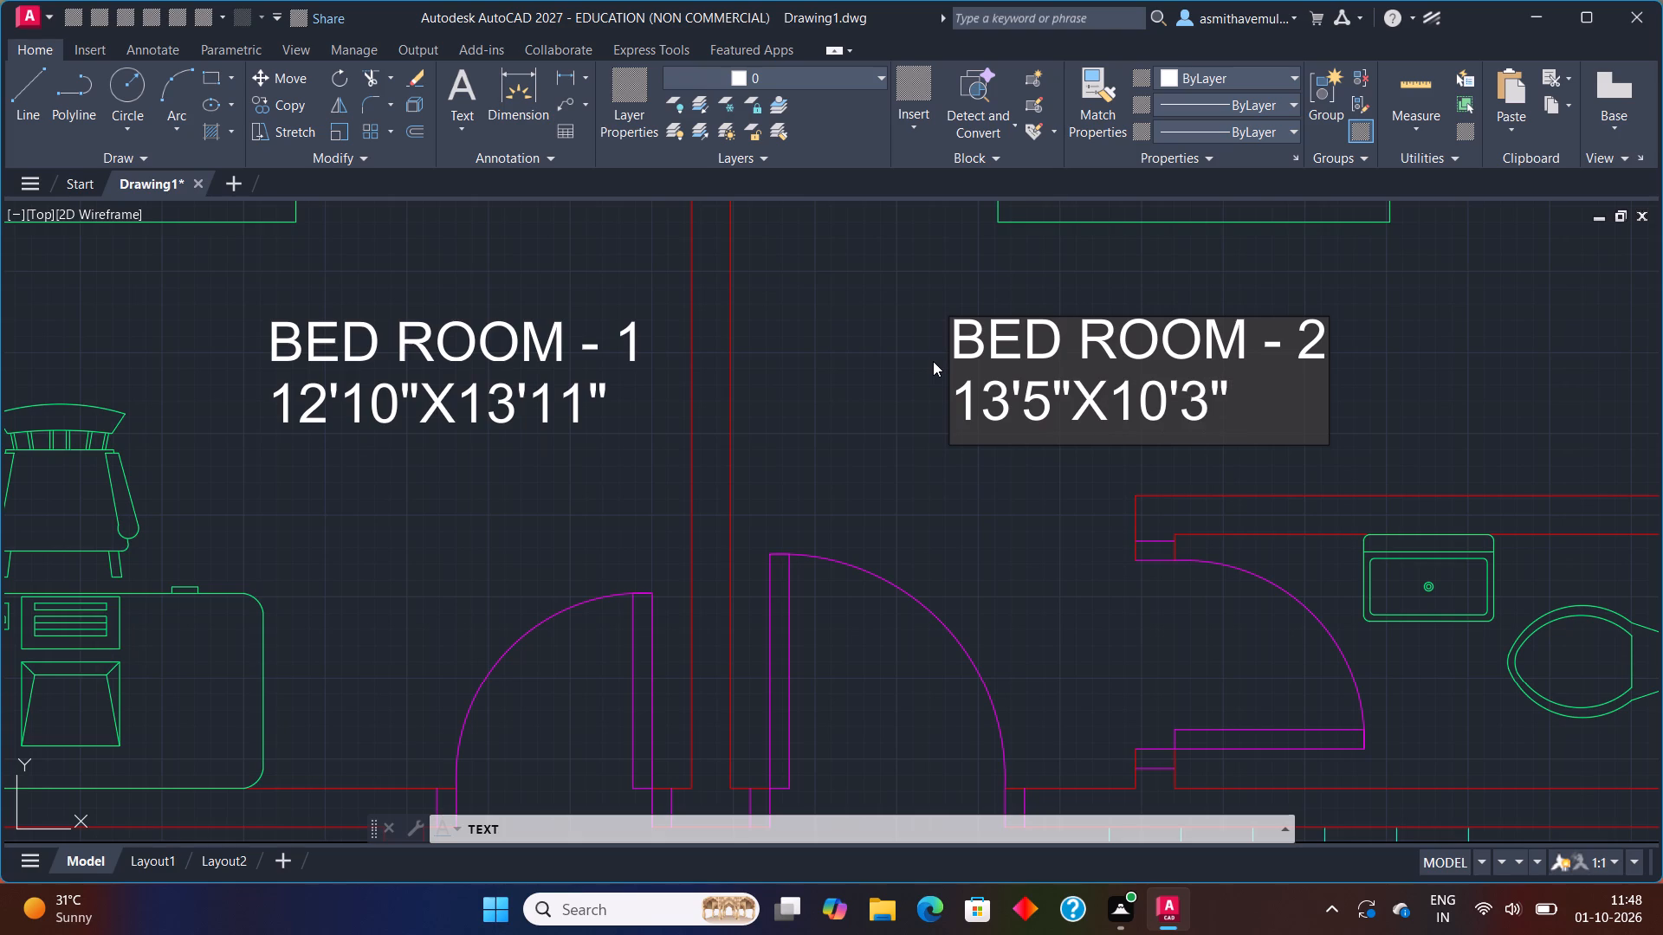
Label the kitchen KITCHEN in the open floor space east of the sink counter.
scroll(942, 370, "down", 2)
scroll(807, 665, "down", 1)
middle_click_drag(806, 666, 851, 460)
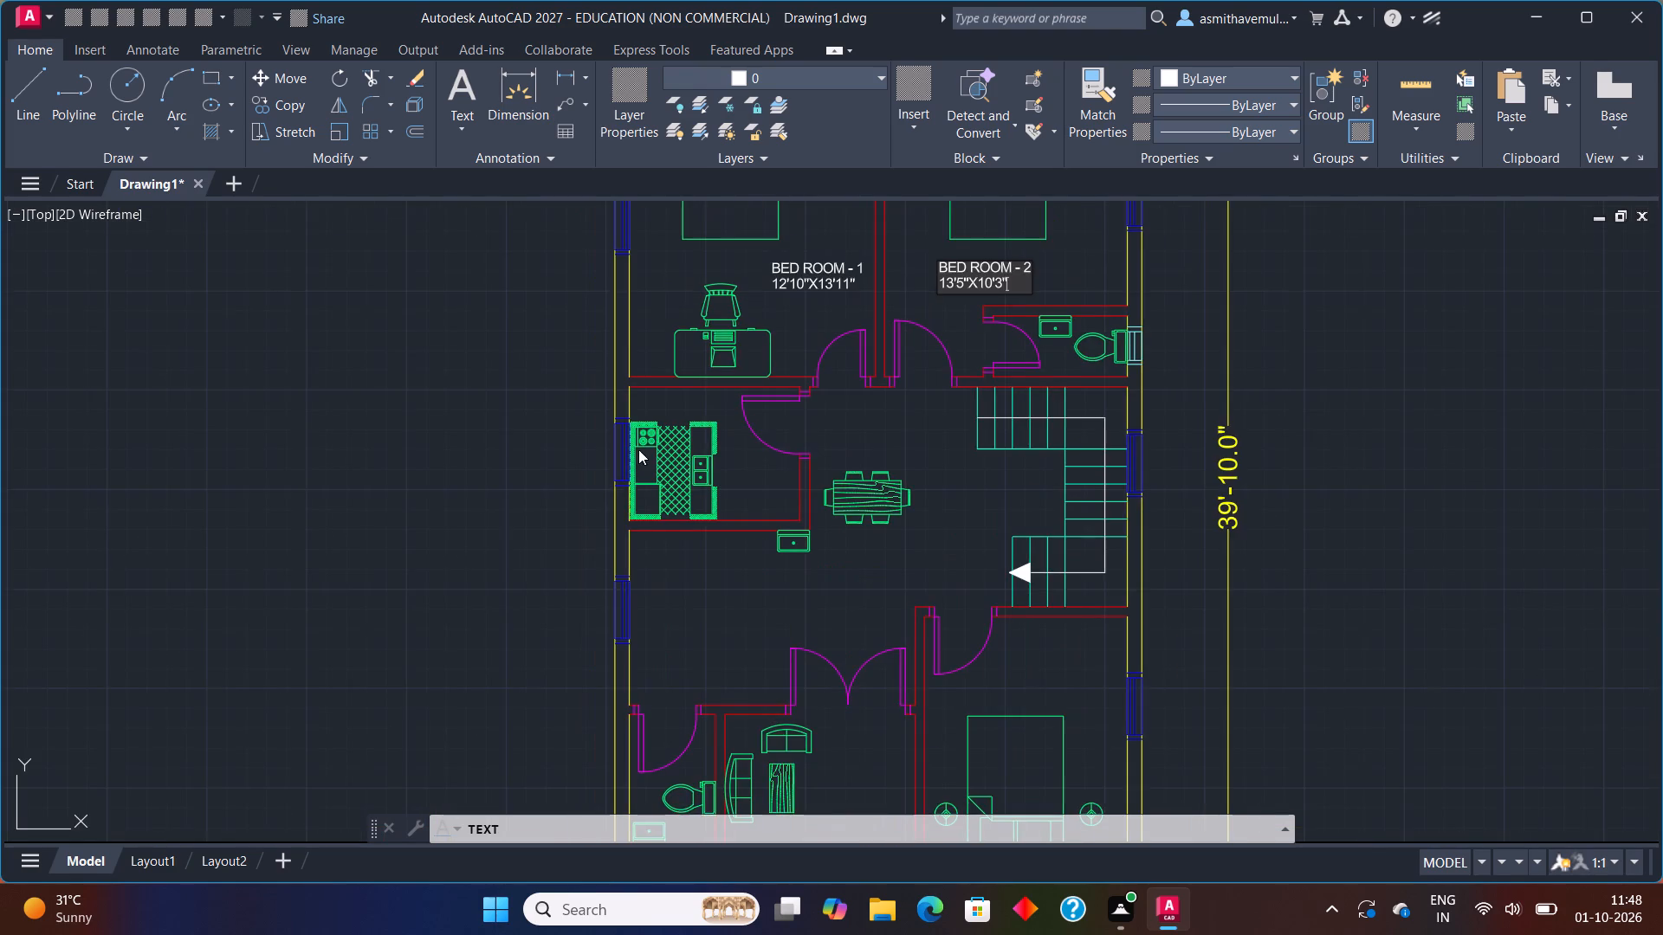
scroll(637, 434, "up", 2)
left_click(870, 540)
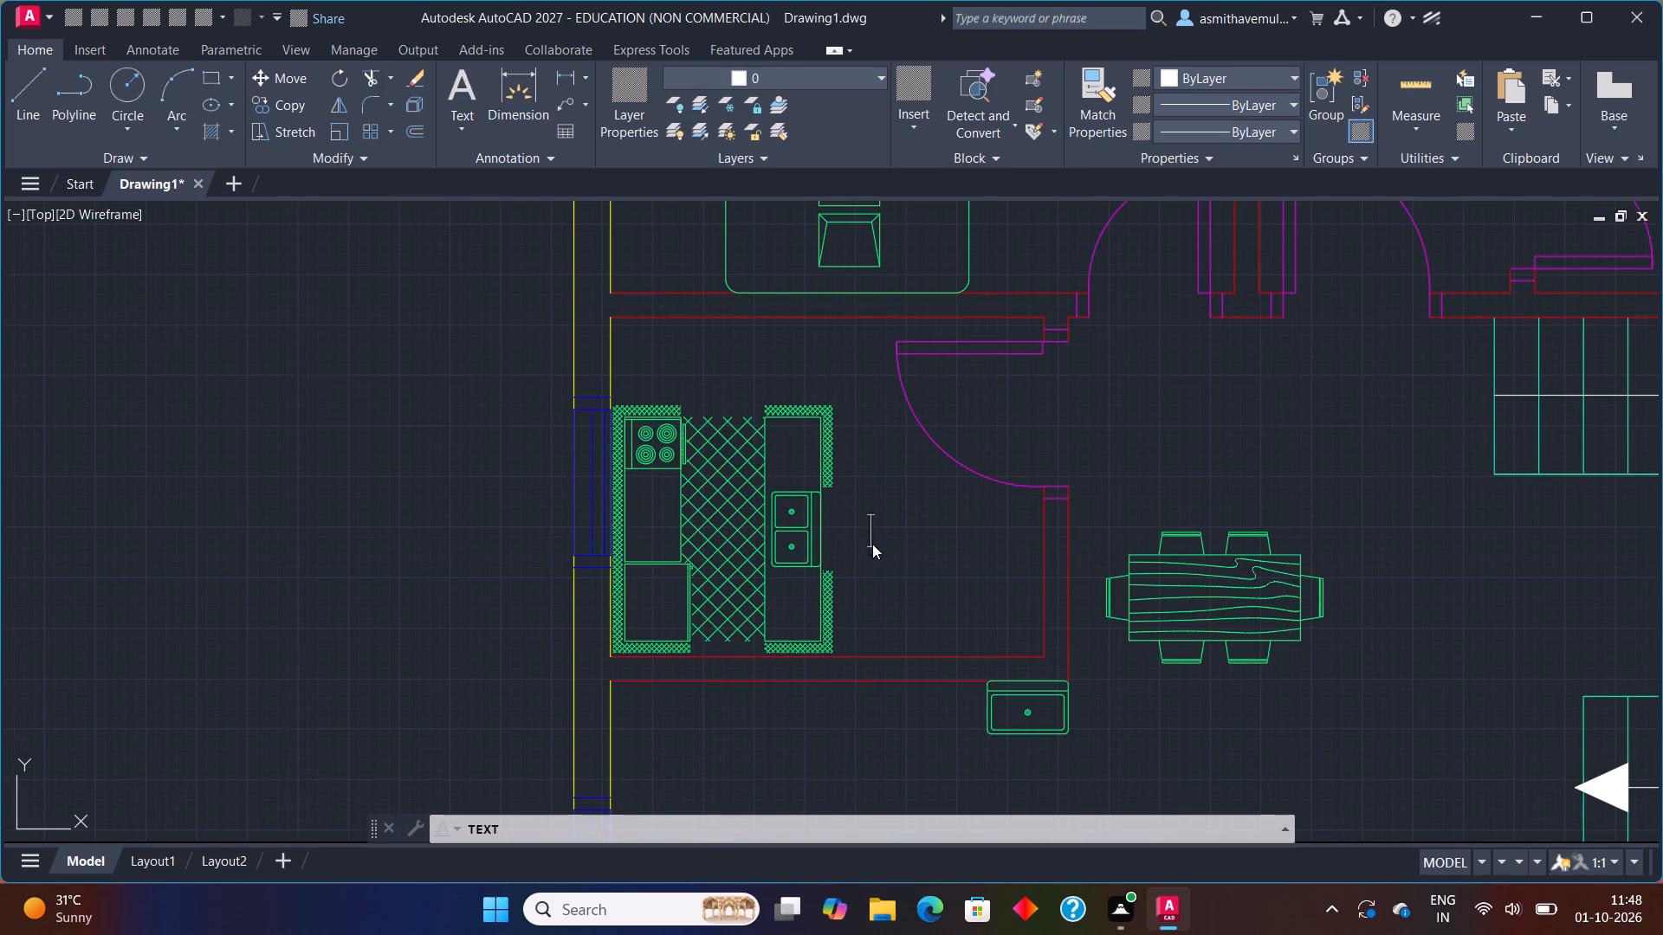
key("k")
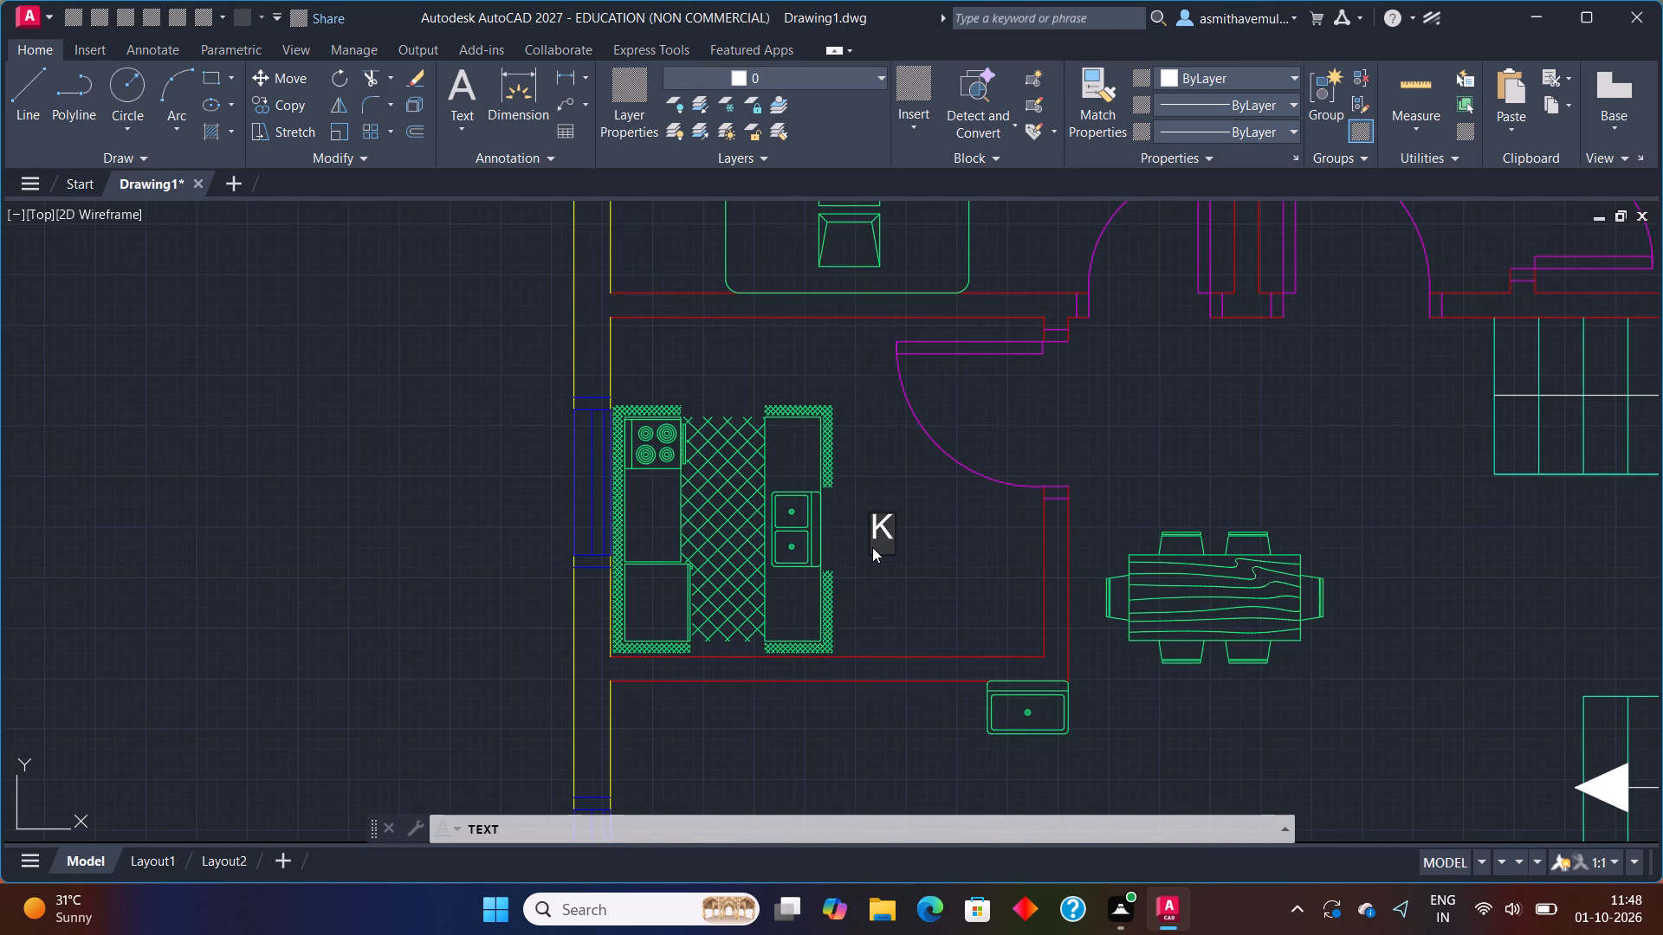
type("ITCHEN")
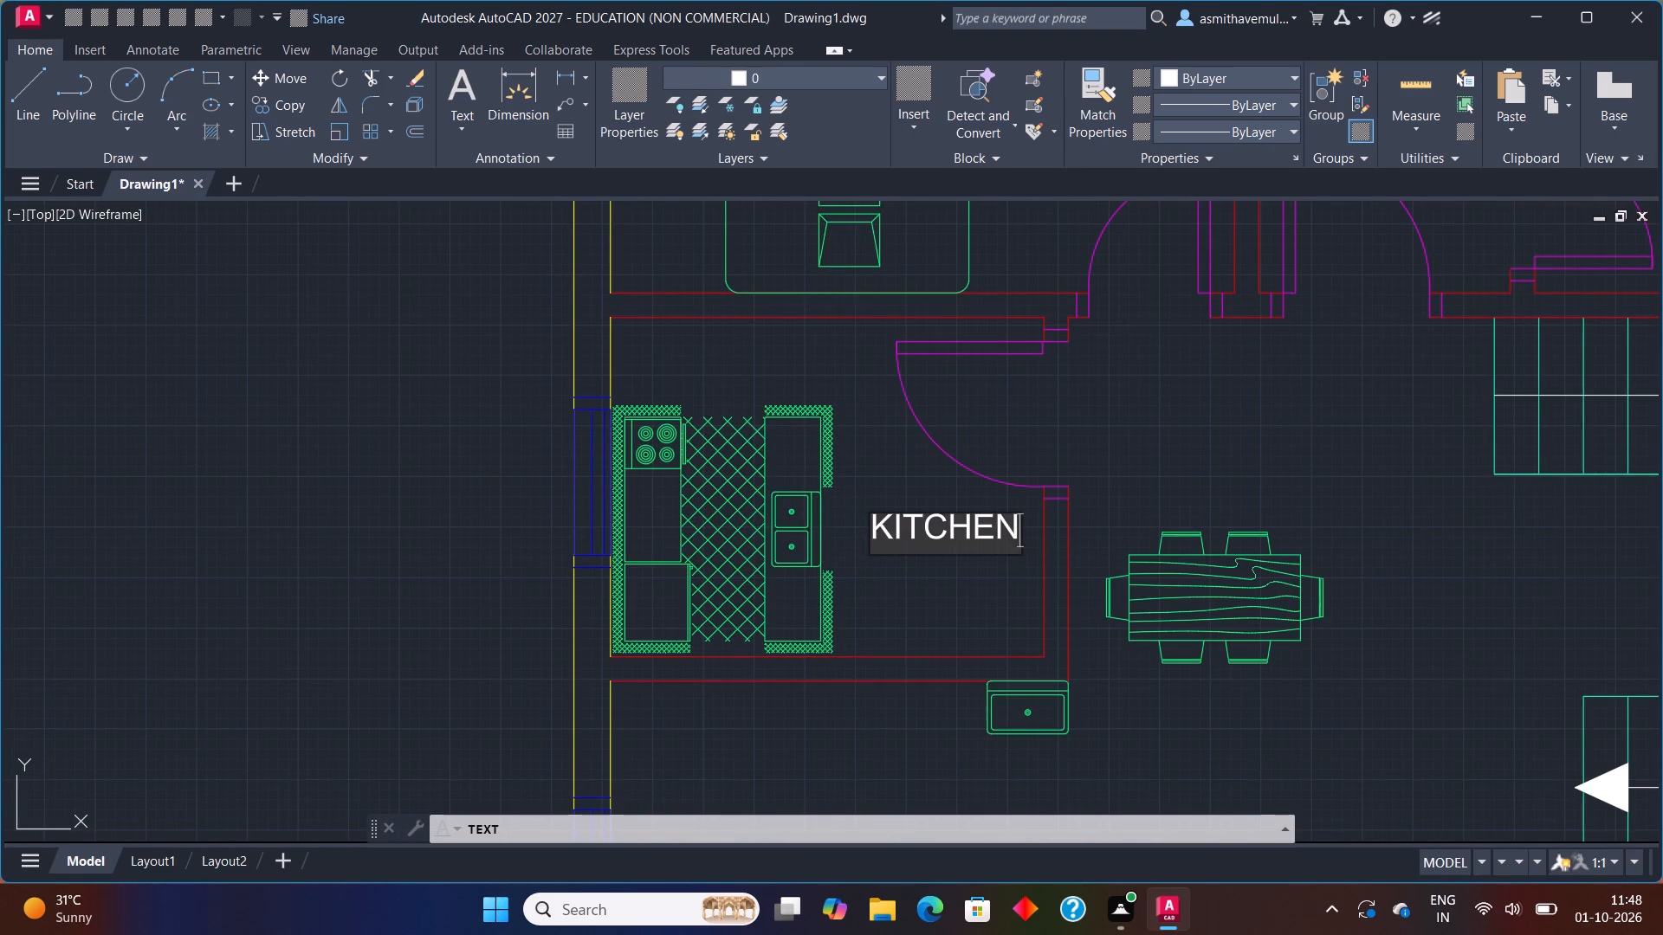
key("Return")
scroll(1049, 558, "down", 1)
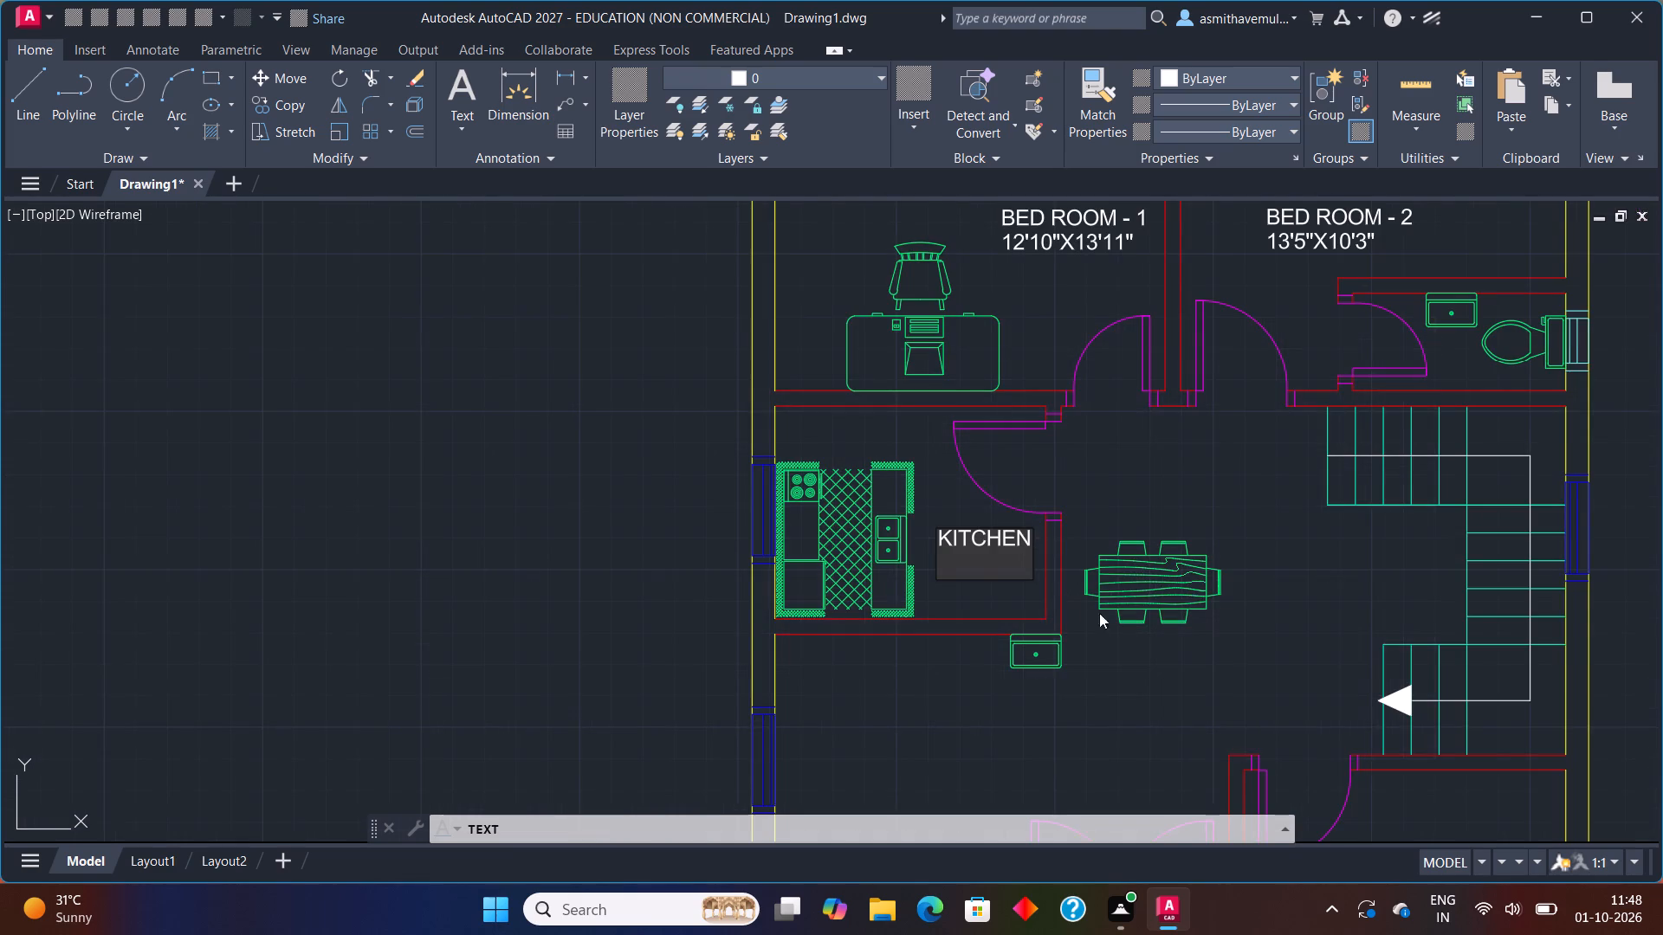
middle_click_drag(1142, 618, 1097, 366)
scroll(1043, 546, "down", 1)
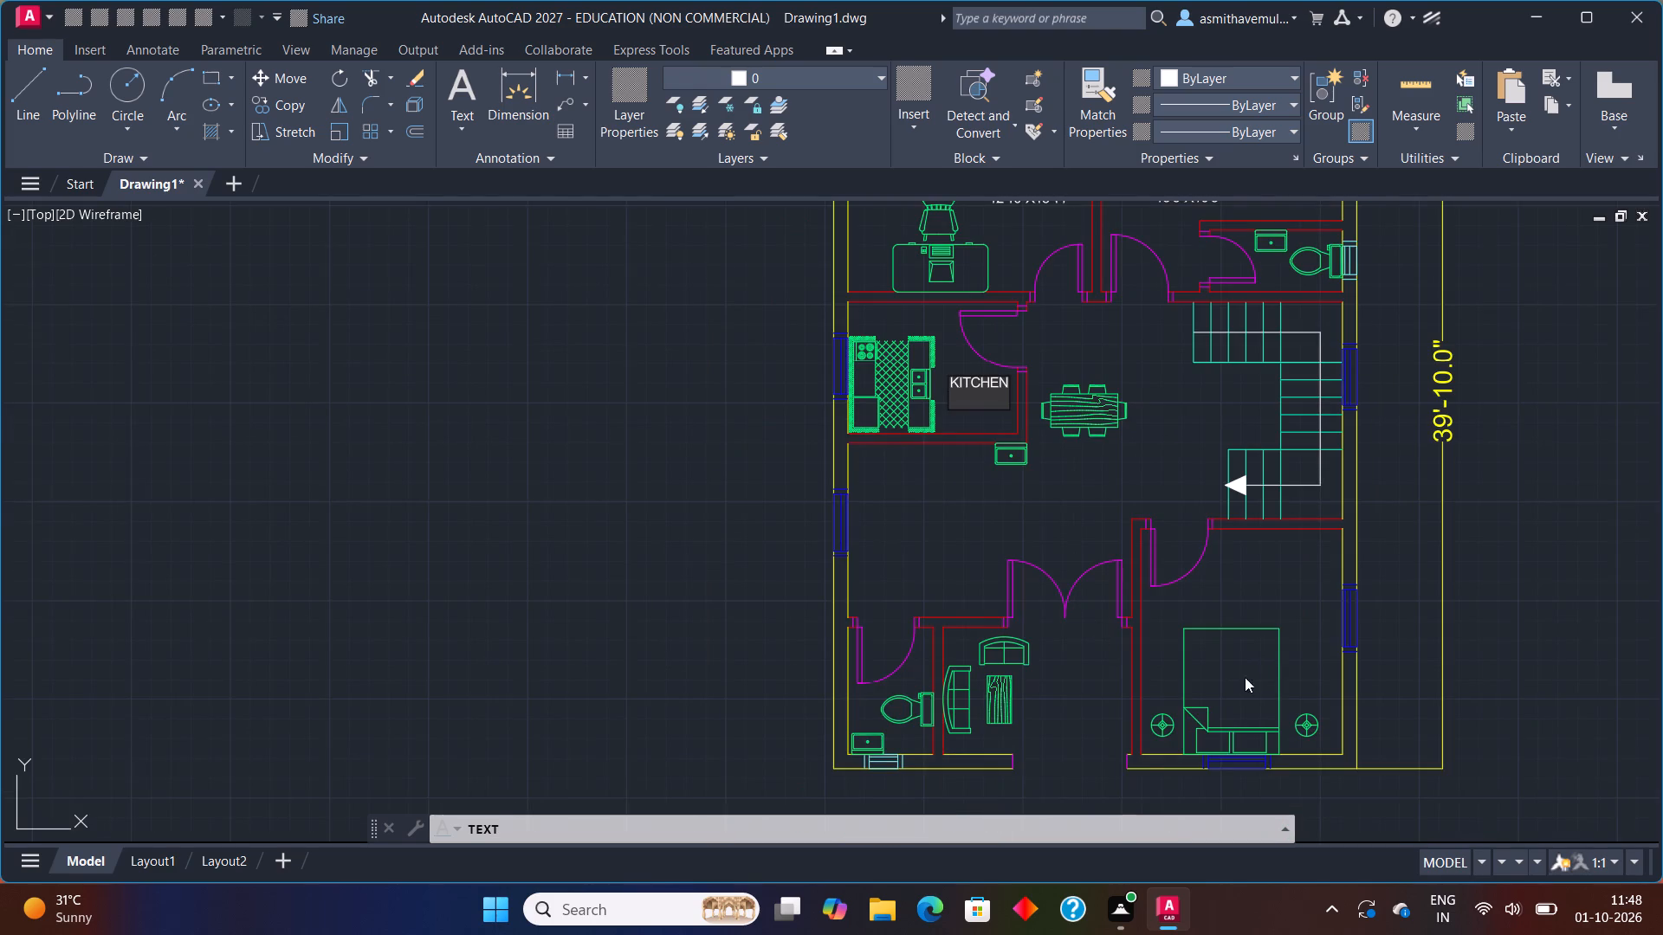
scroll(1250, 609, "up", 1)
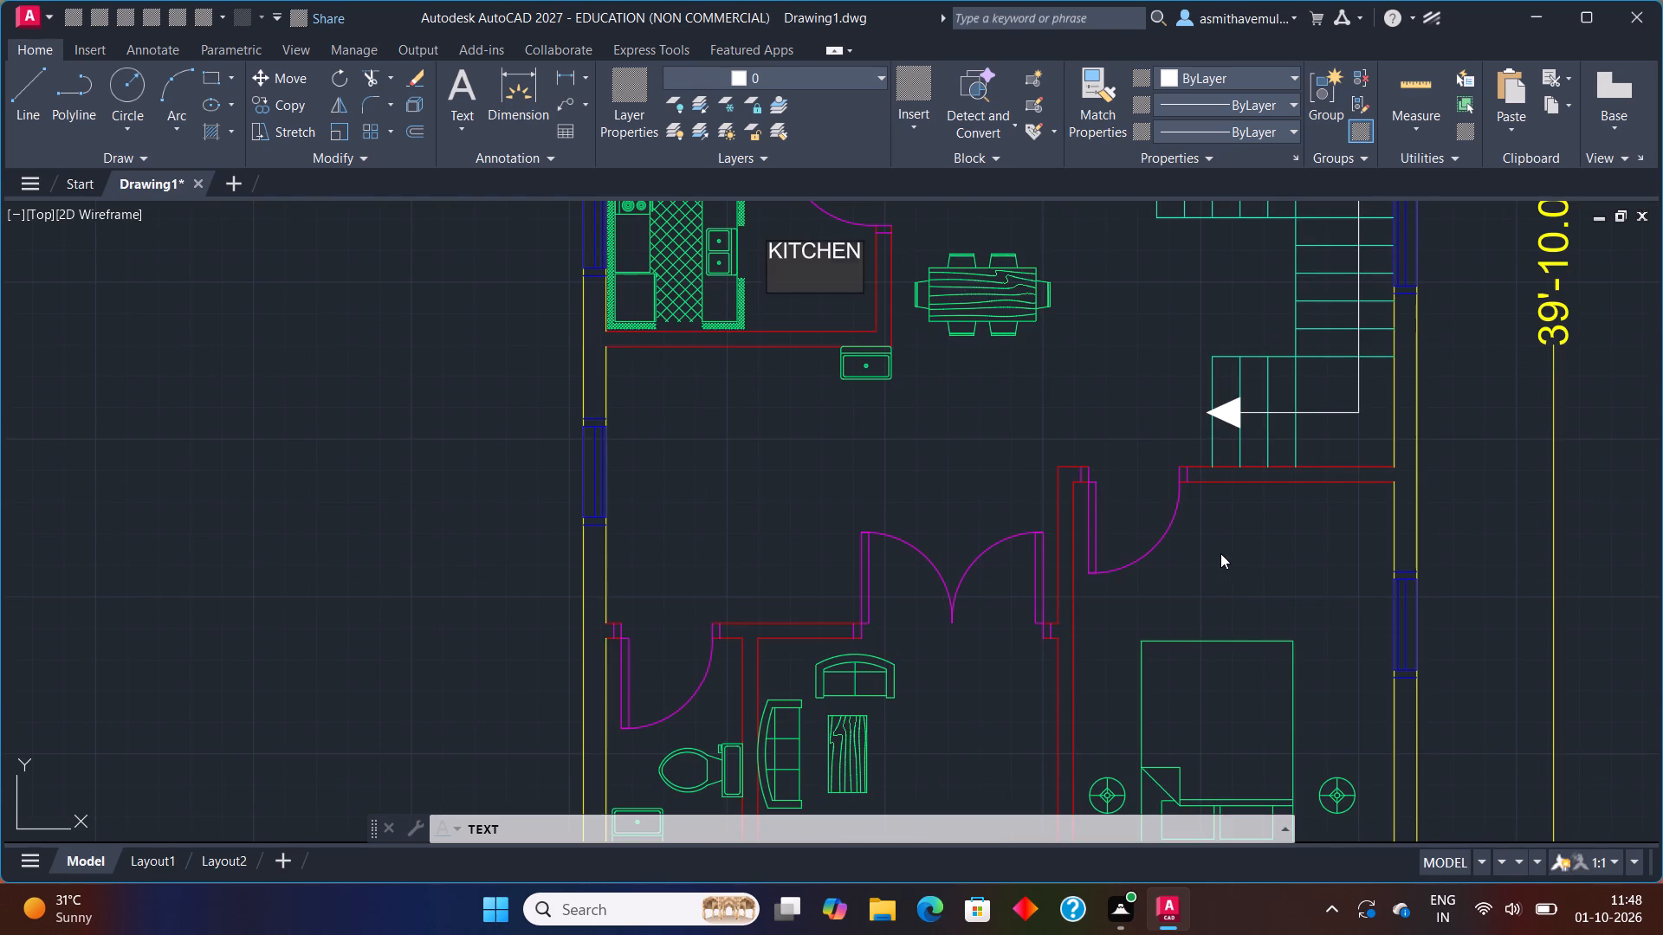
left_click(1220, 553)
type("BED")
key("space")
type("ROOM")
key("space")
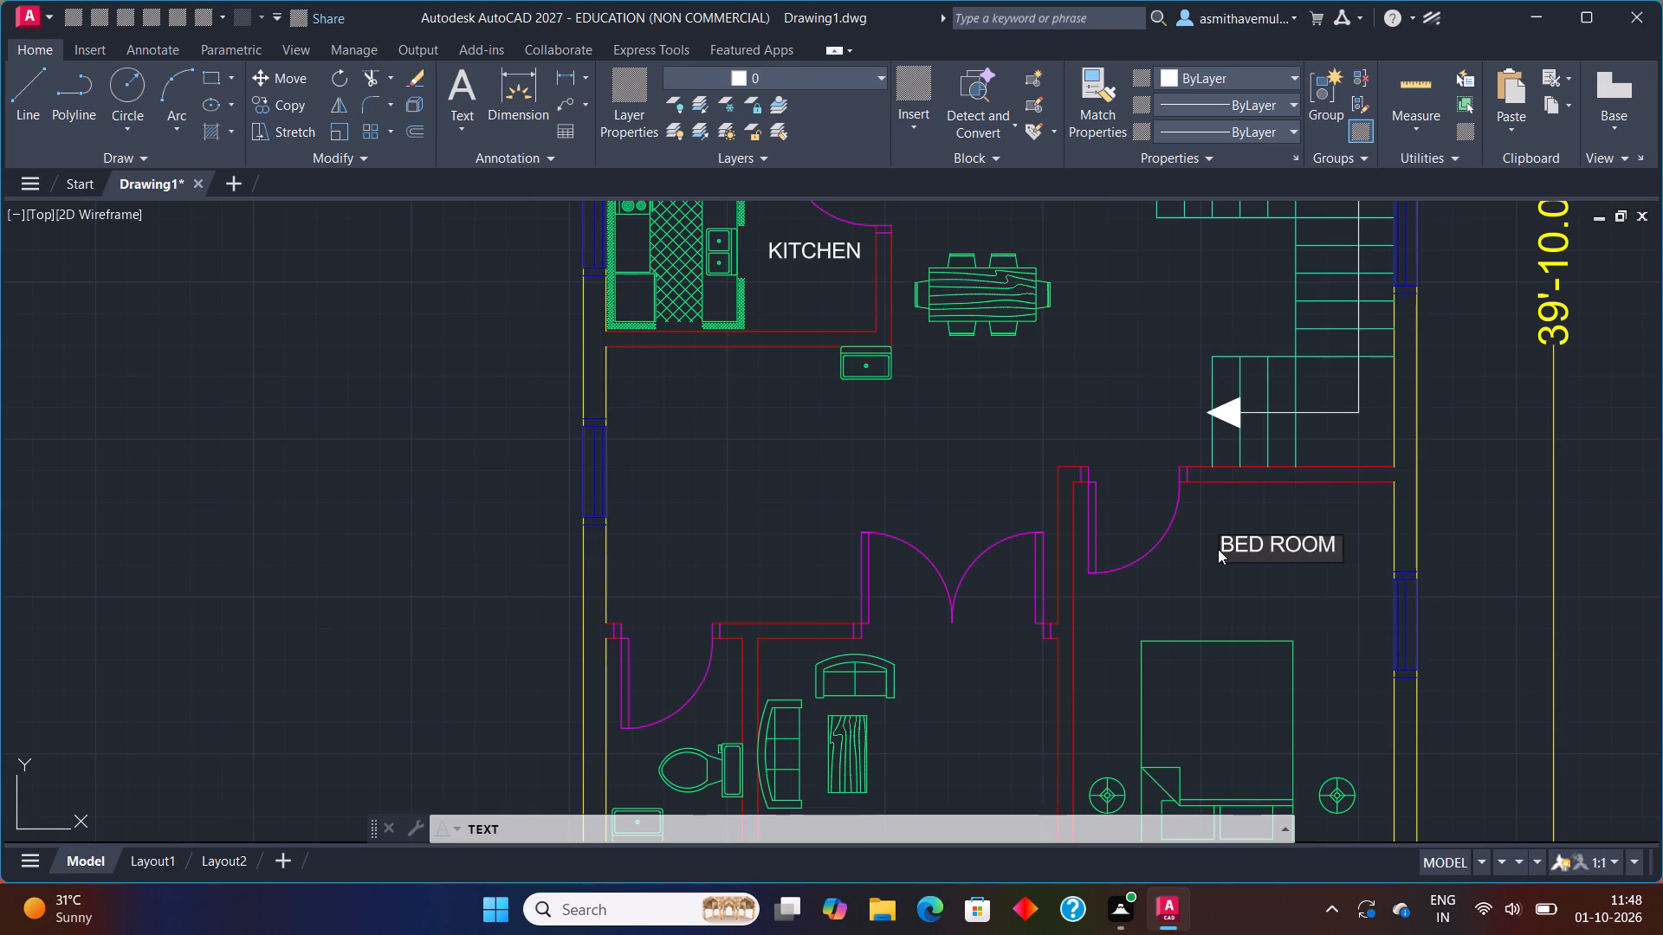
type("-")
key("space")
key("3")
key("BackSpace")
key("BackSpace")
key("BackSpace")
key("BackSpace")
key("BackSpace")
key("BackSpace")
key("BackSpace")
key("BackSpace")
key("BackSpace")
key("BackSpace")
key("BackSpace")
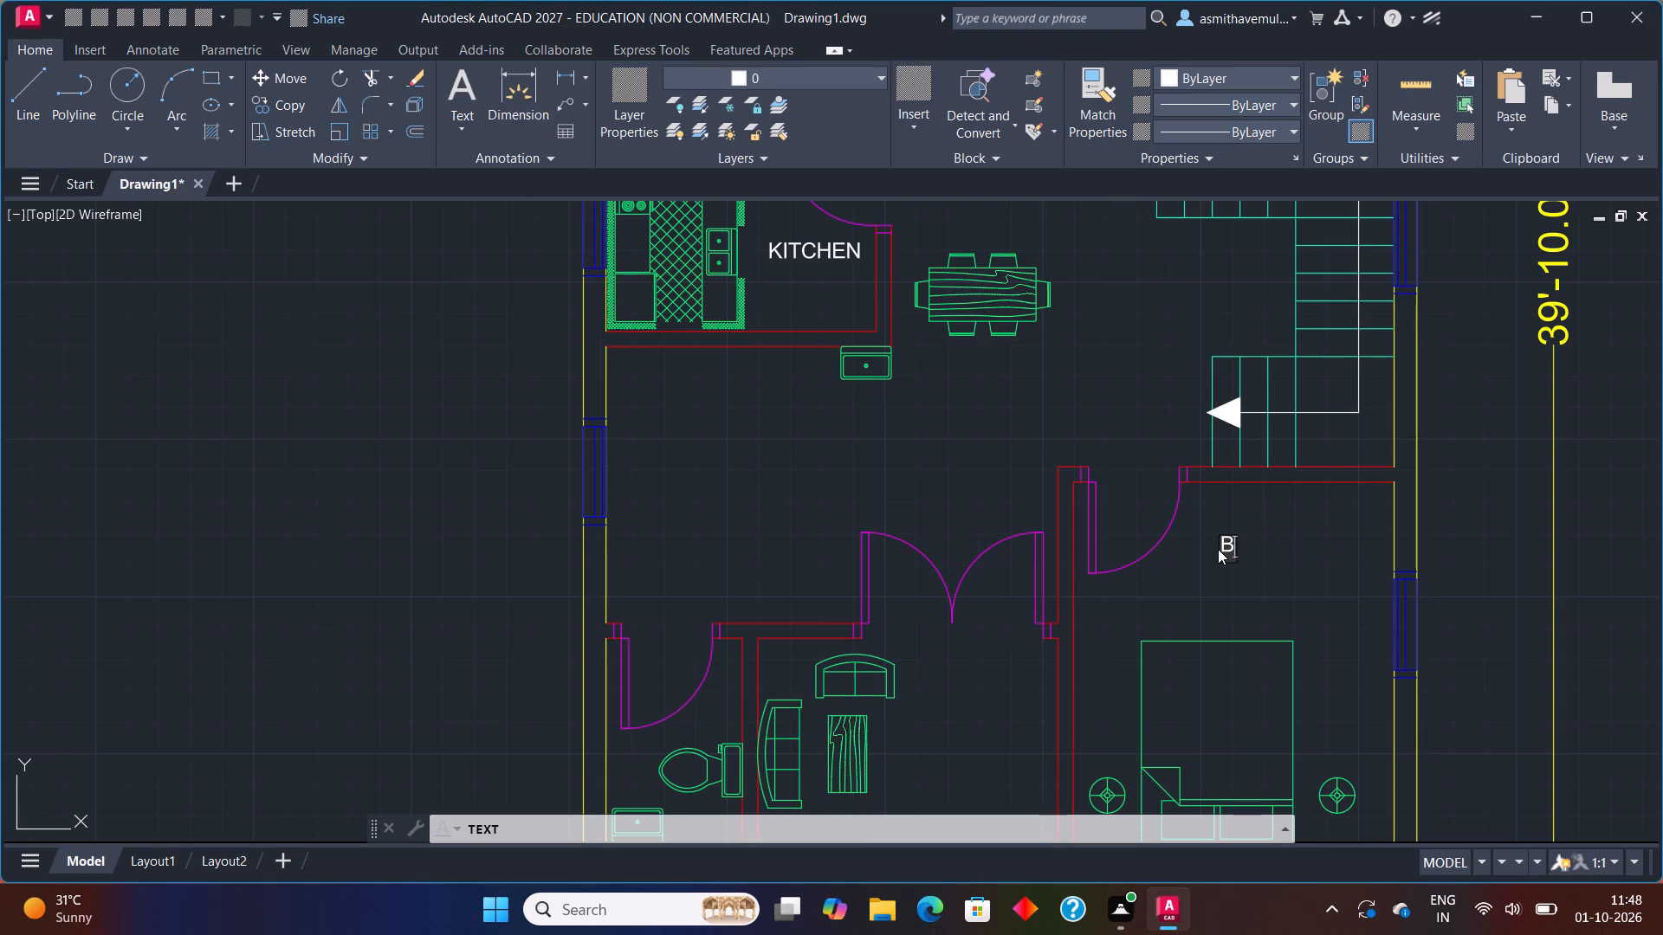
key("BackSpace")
Label the southeast bedroom BED ROOM - 3 in the space north of the bed, beside the door swing.
scroll(1210, 514, "up", 1)
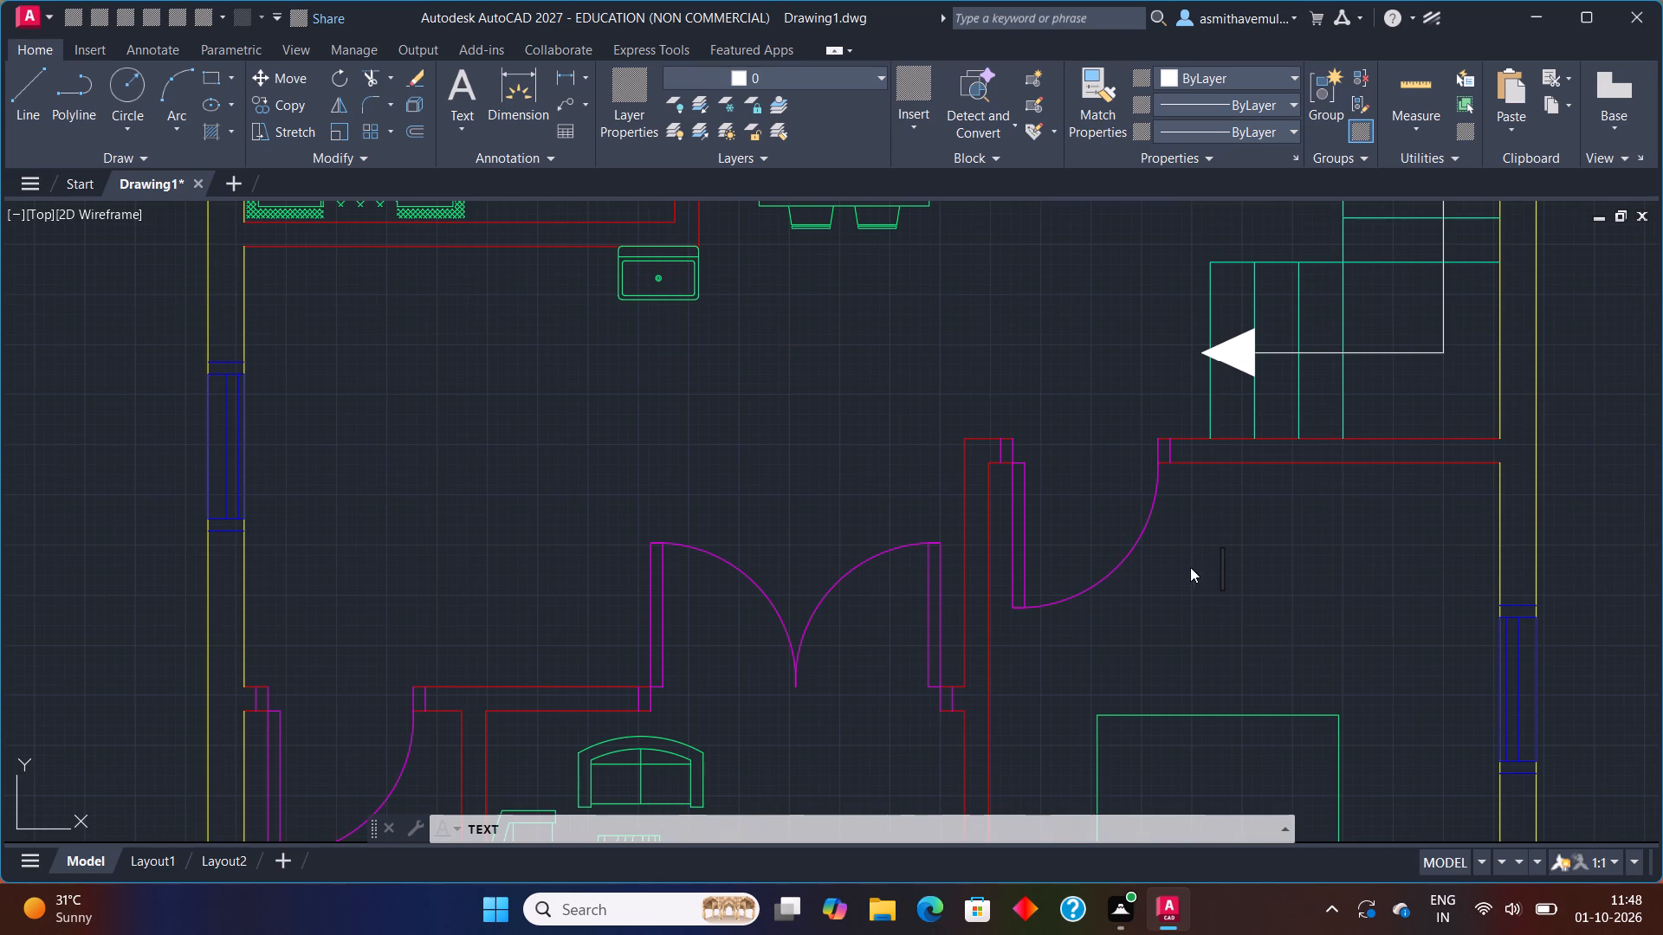
left_click(1187, 570)
type("BED ROOM")
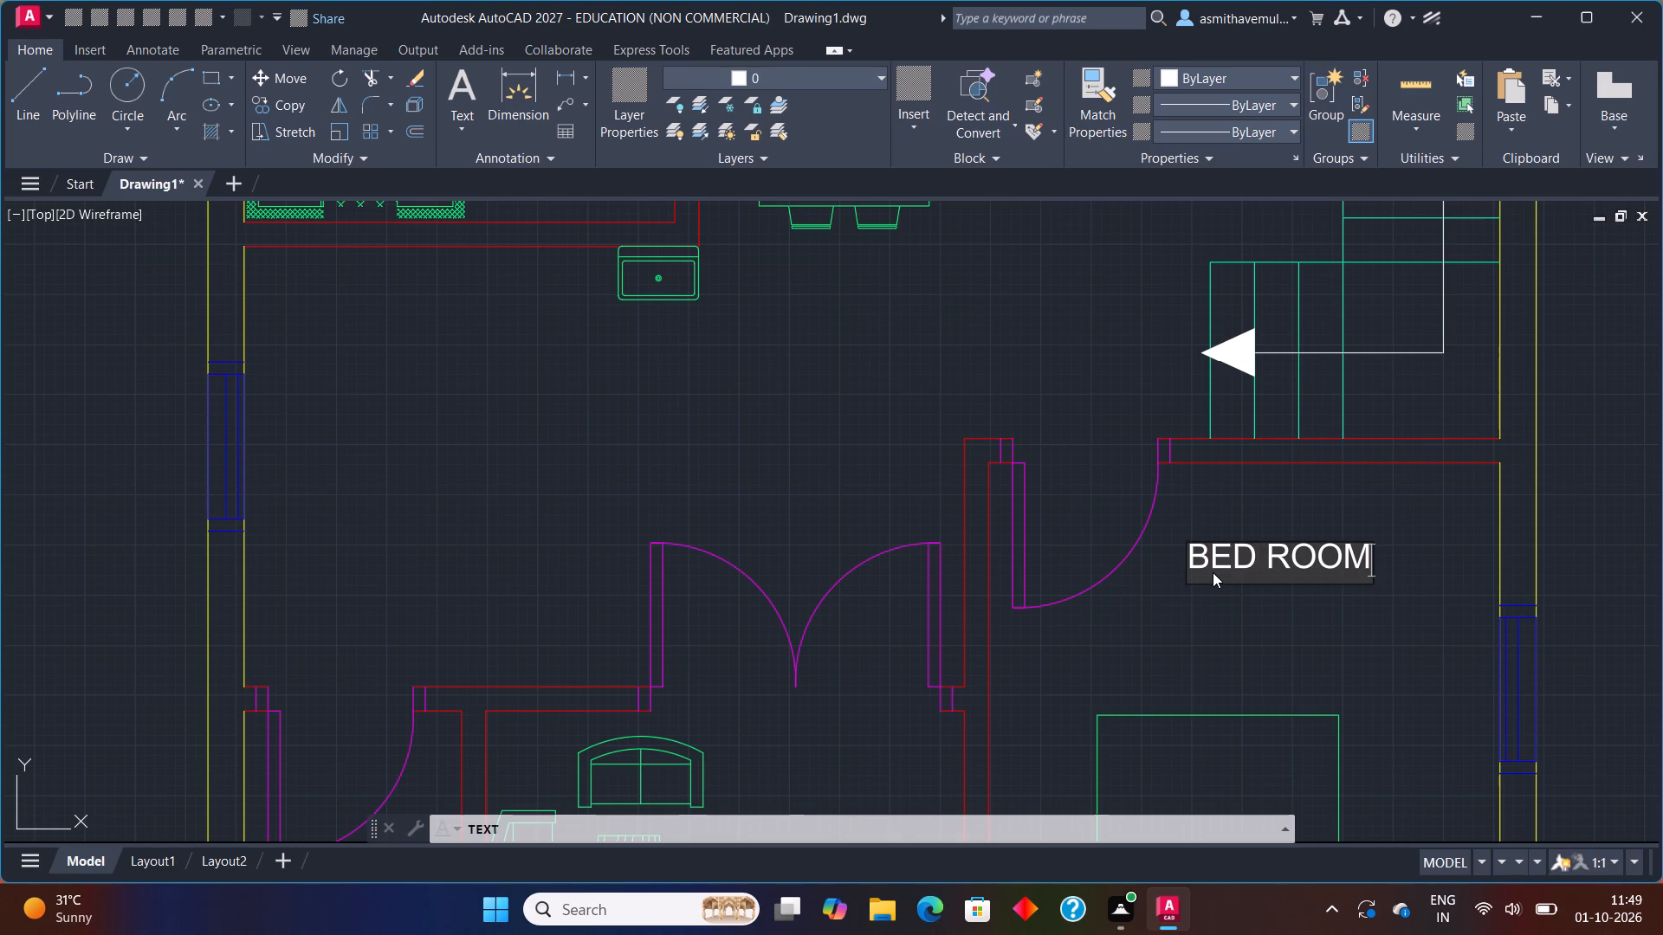
key("space")
type("- 3")
Add the room size 11'5"X11'11" as a second line under the BED ROOM - 3 label.
key("Return")
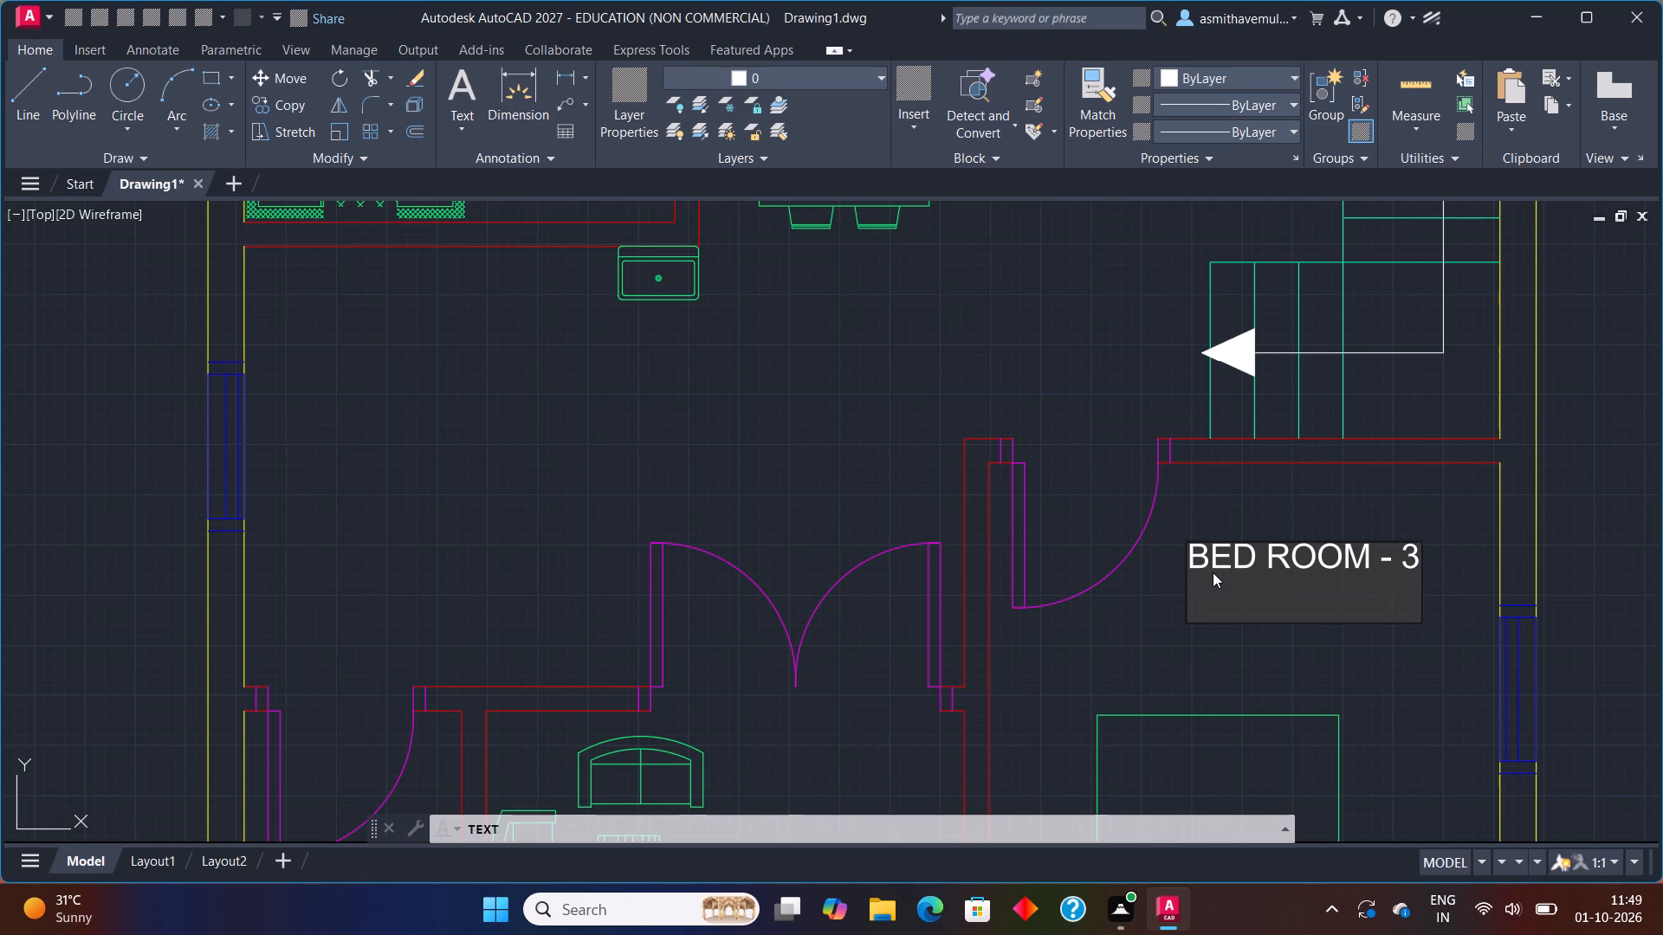
type("11")
type("'5")
key("shift+quotedbl")
key("x")
type("11'")
type("11")
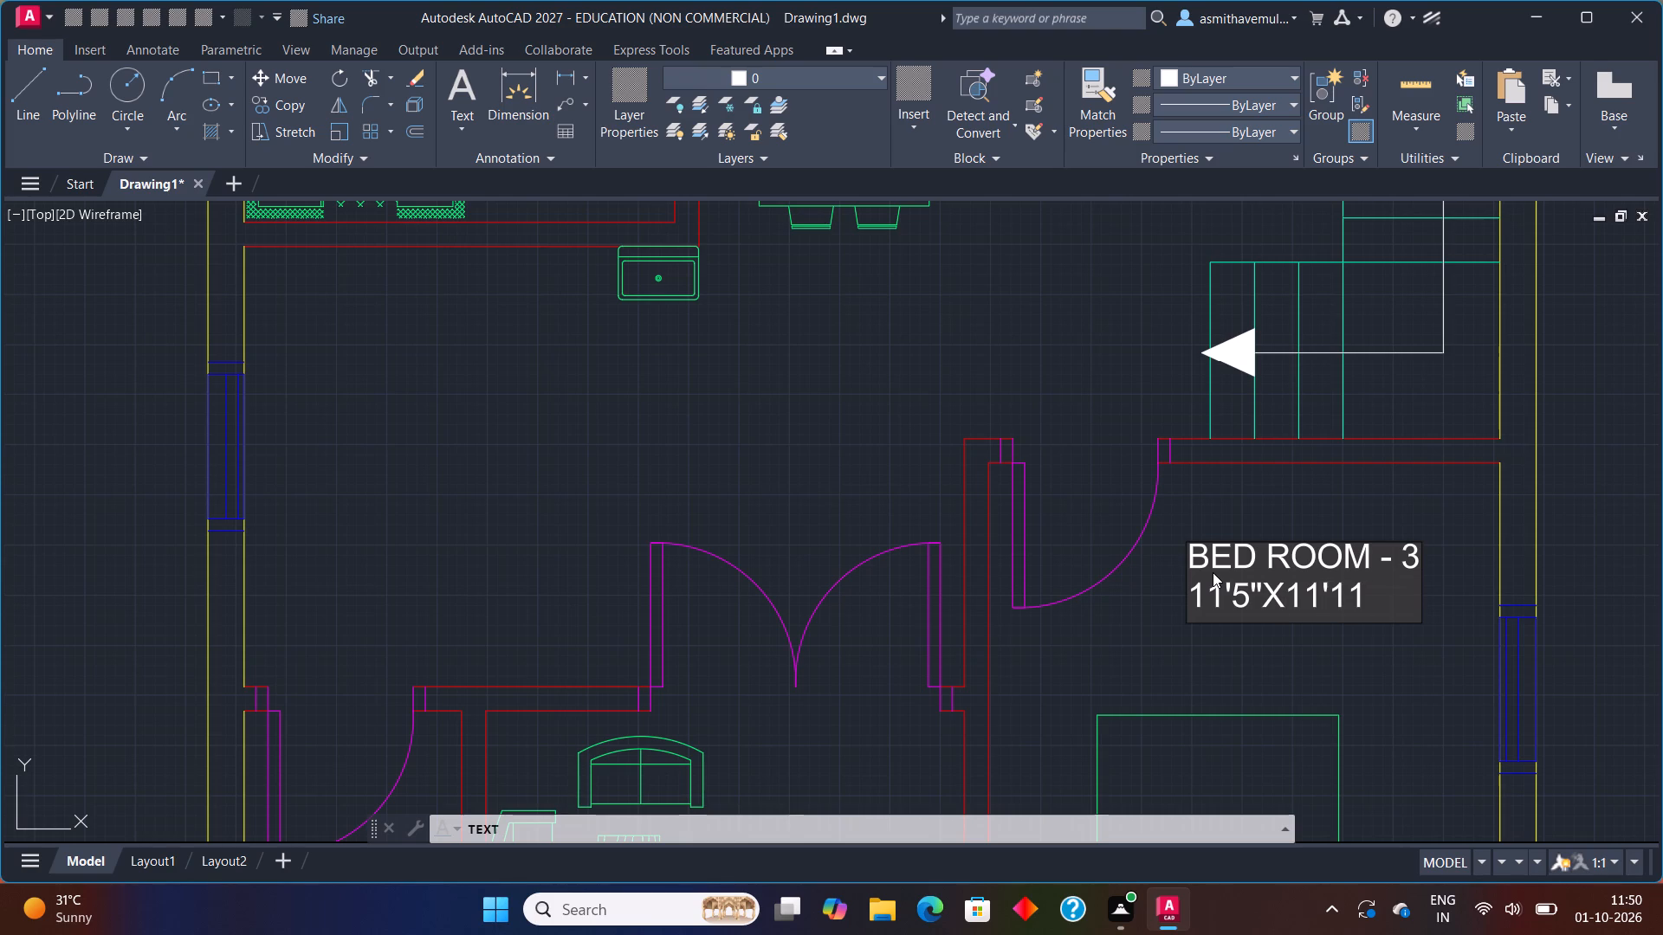
key("shift+quotedbl")
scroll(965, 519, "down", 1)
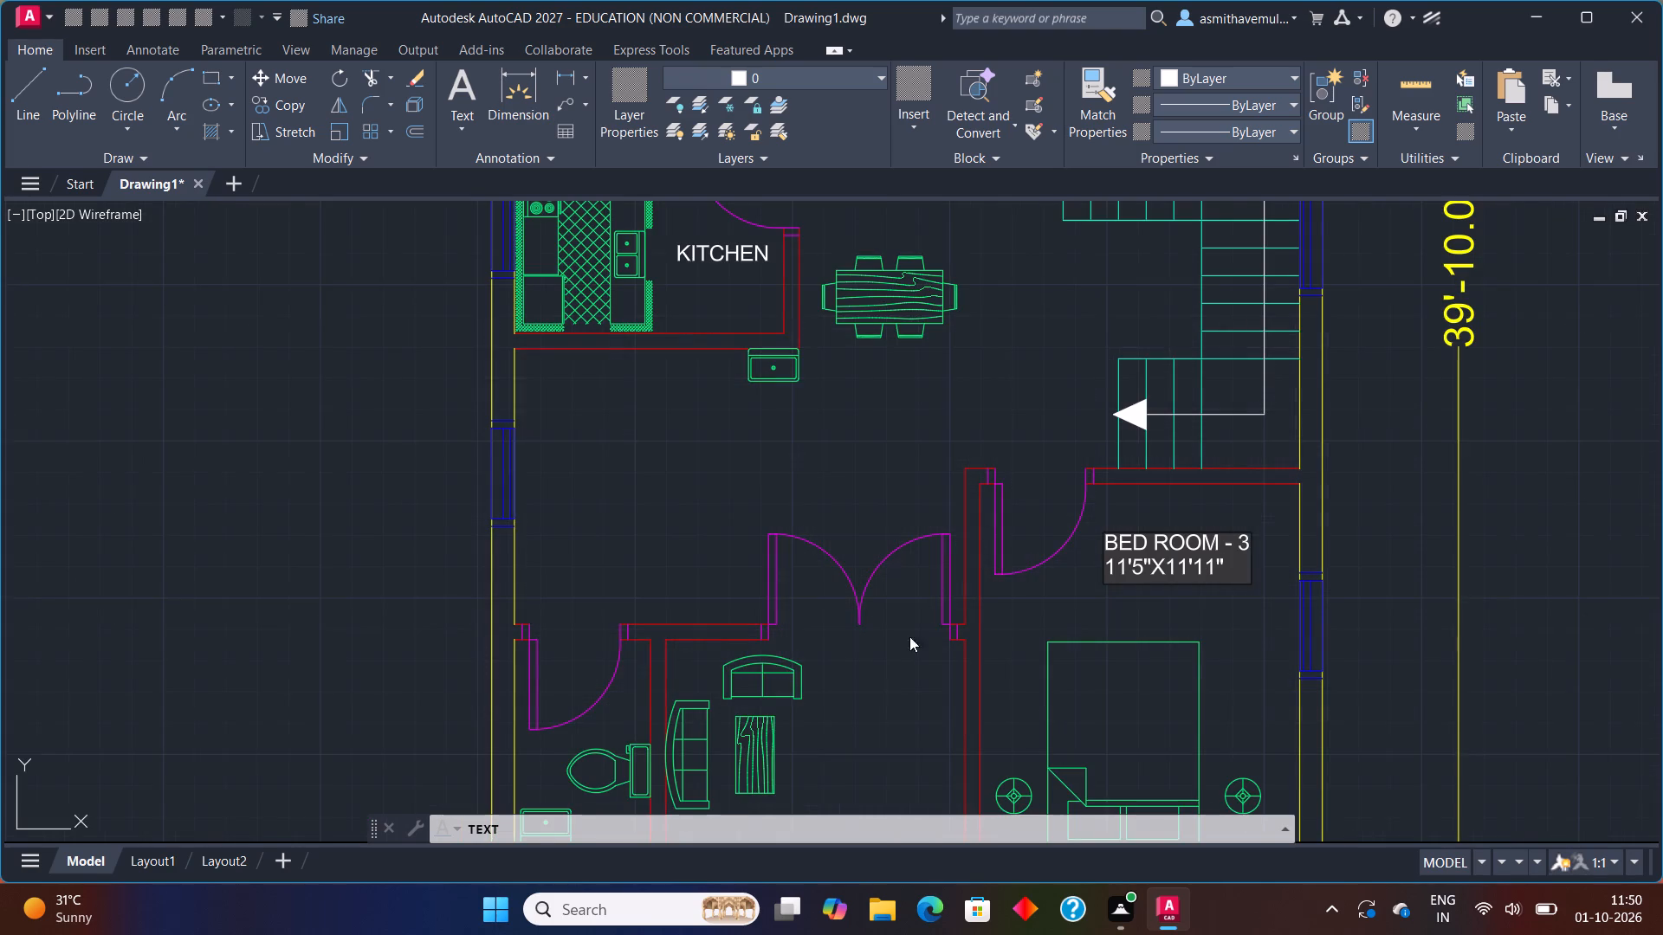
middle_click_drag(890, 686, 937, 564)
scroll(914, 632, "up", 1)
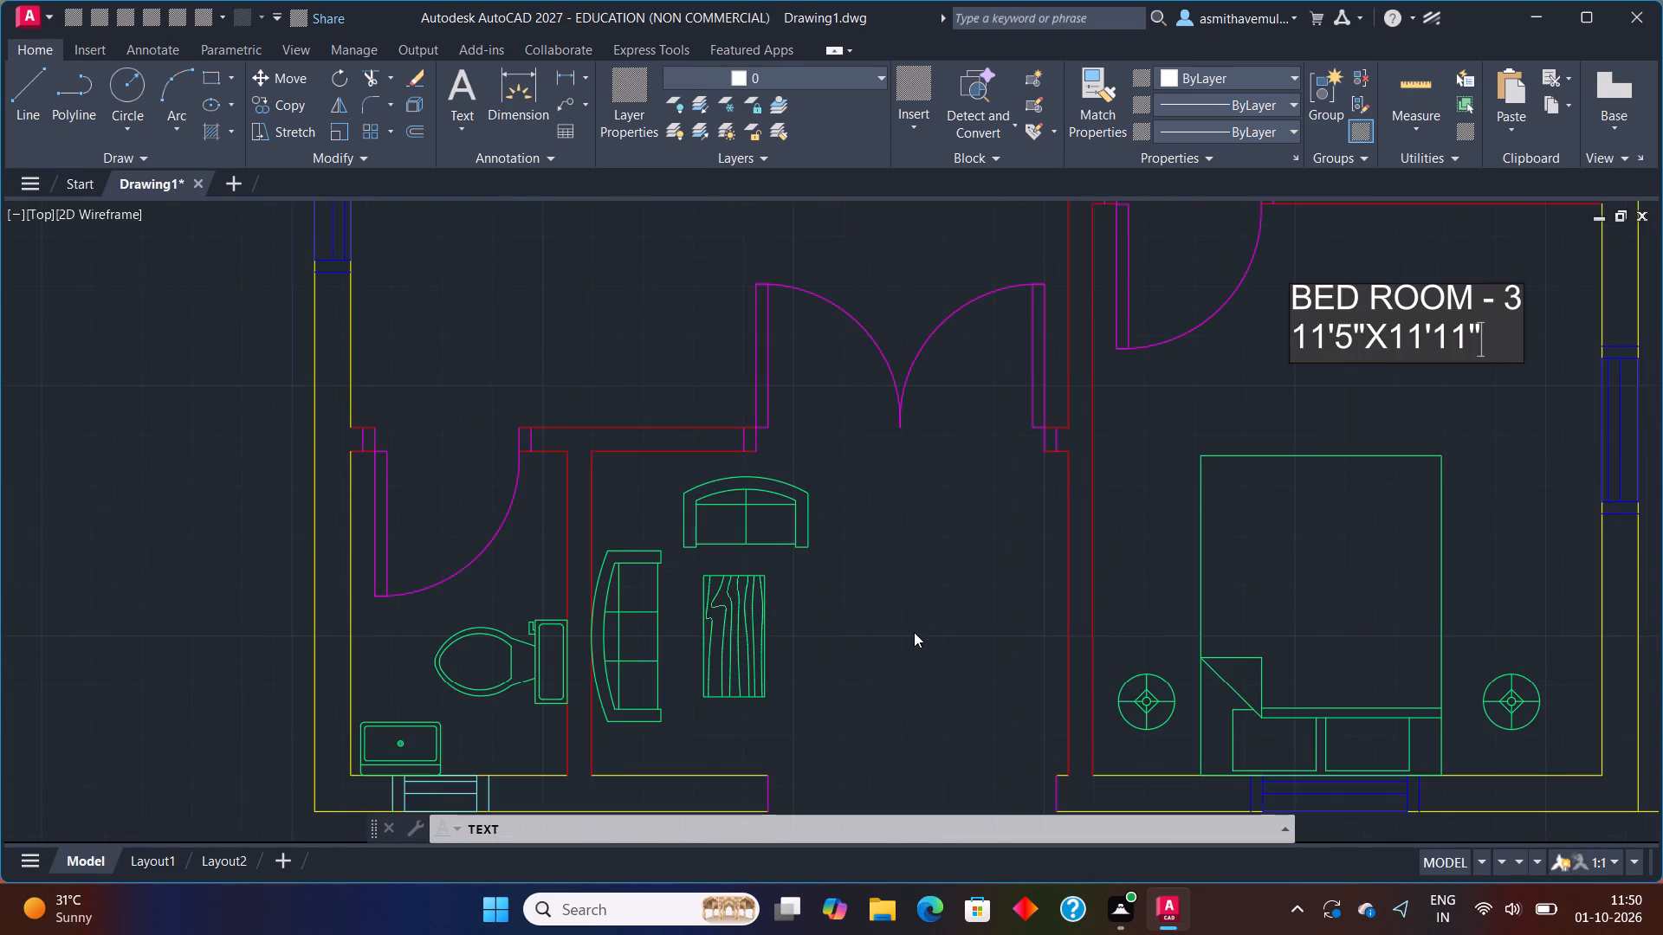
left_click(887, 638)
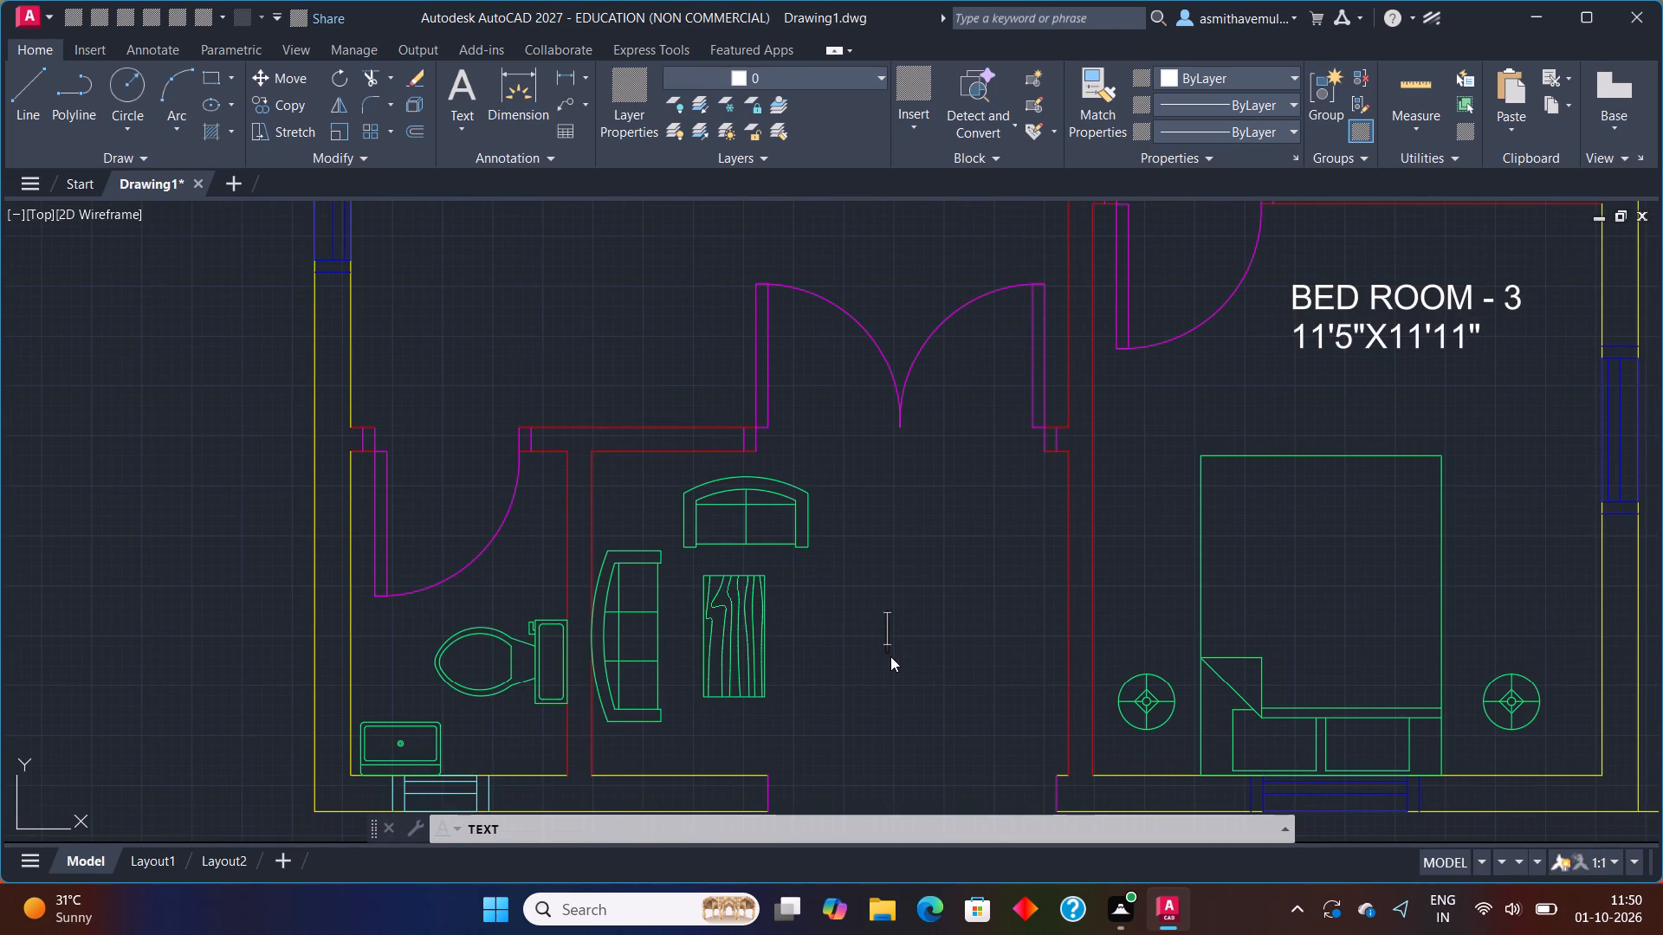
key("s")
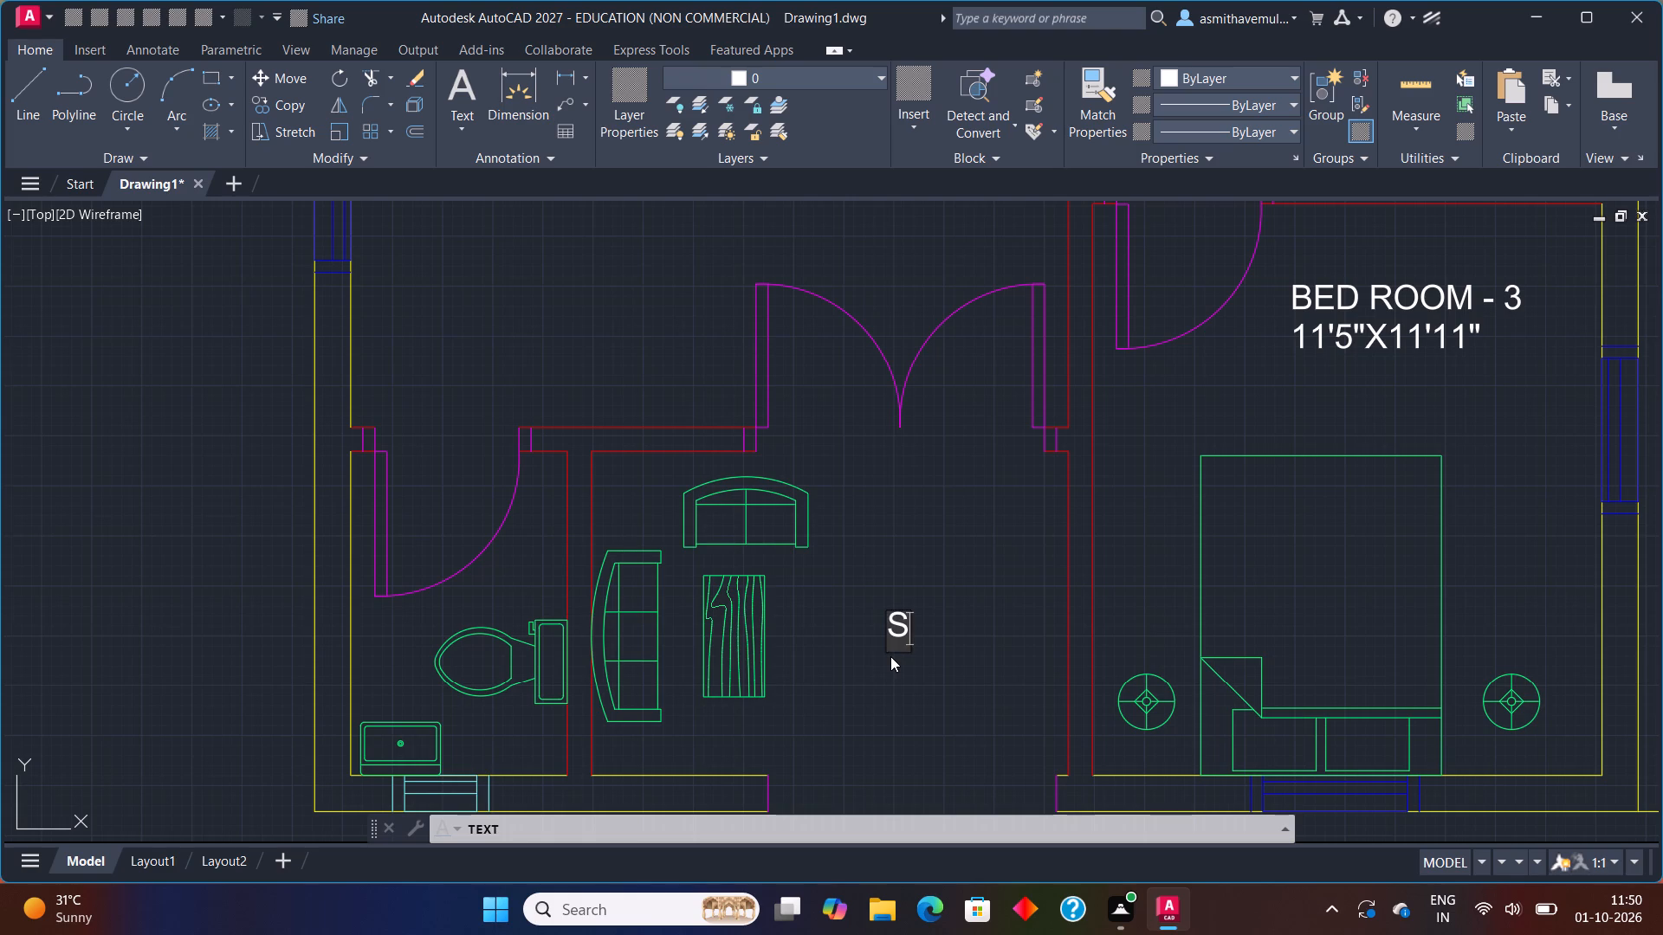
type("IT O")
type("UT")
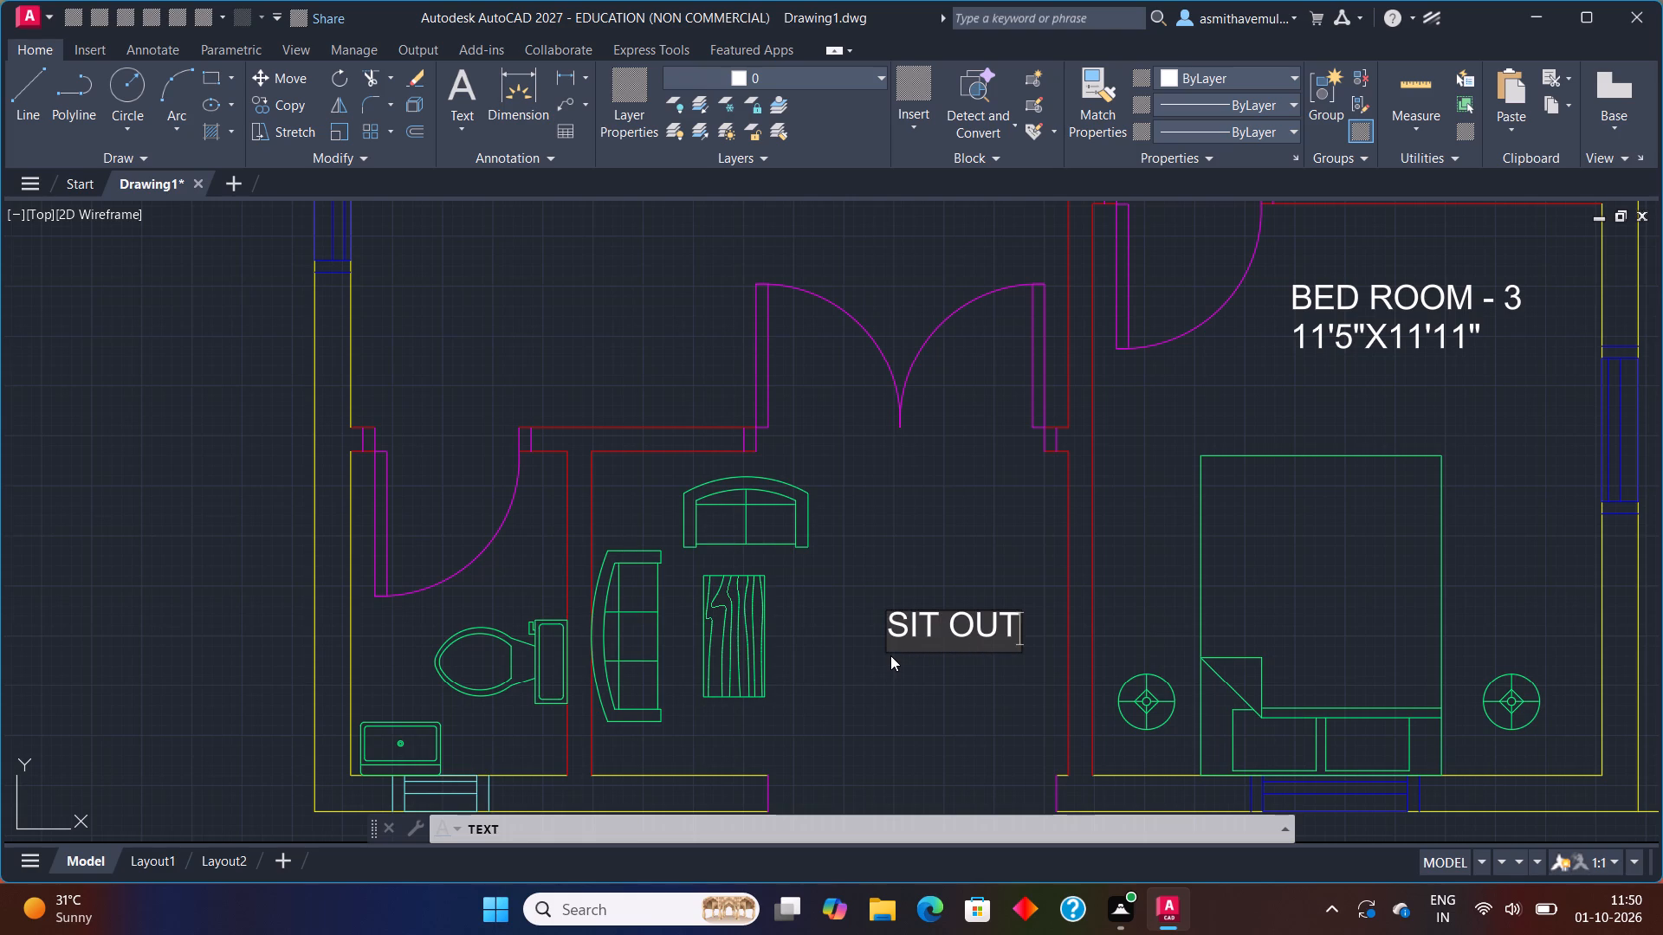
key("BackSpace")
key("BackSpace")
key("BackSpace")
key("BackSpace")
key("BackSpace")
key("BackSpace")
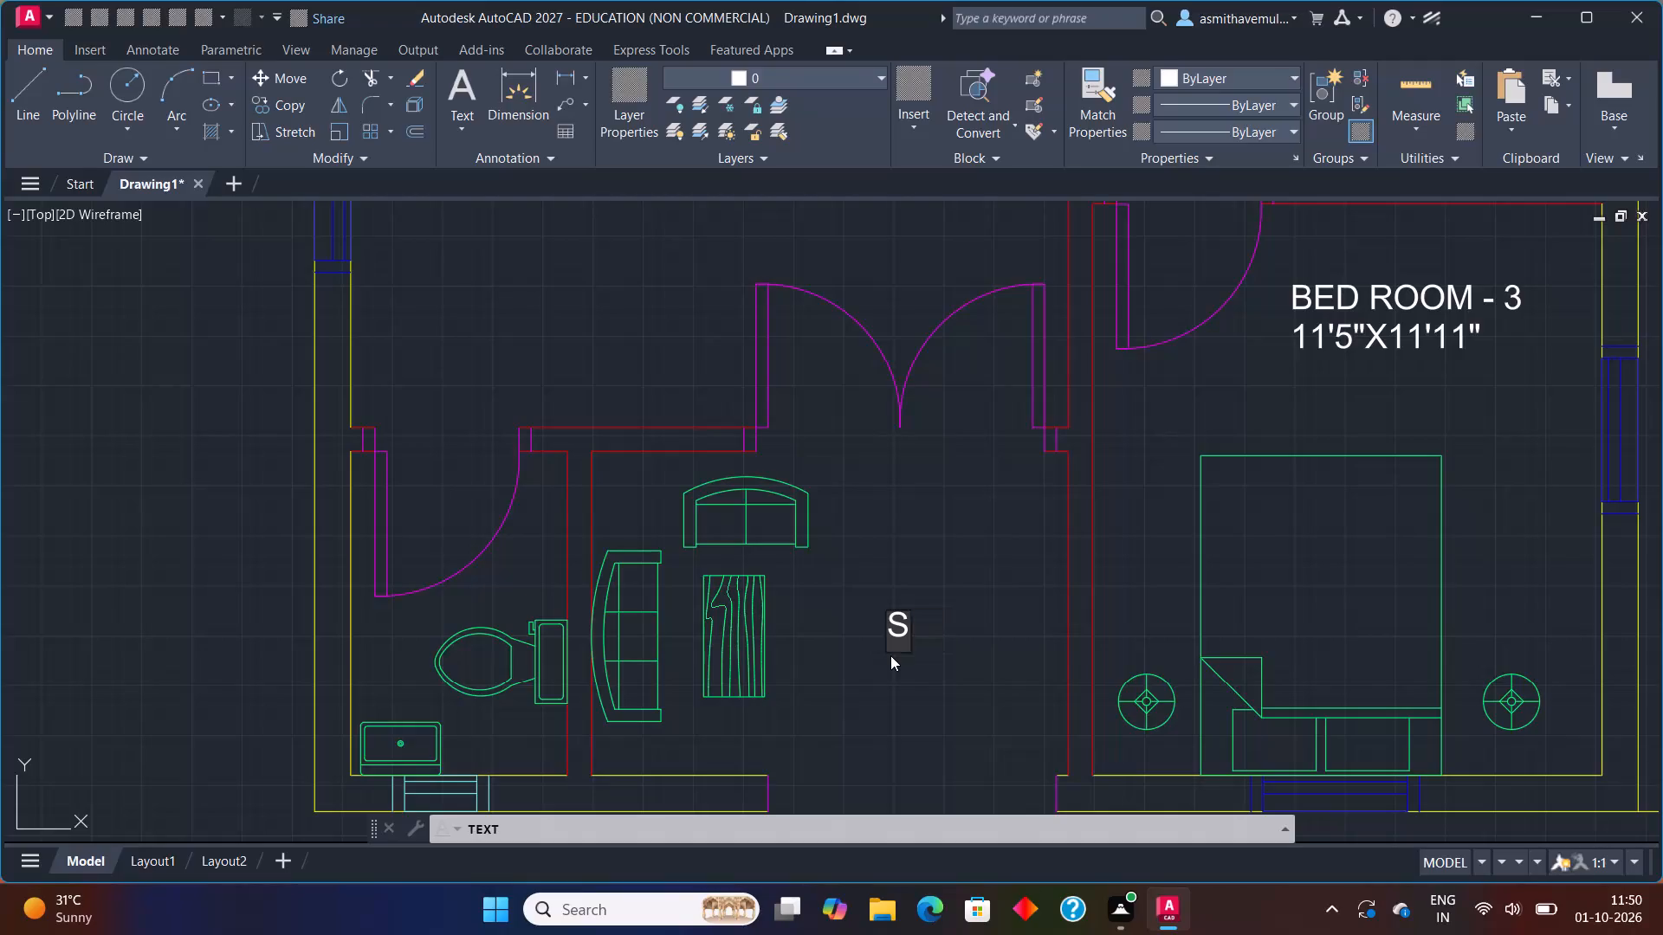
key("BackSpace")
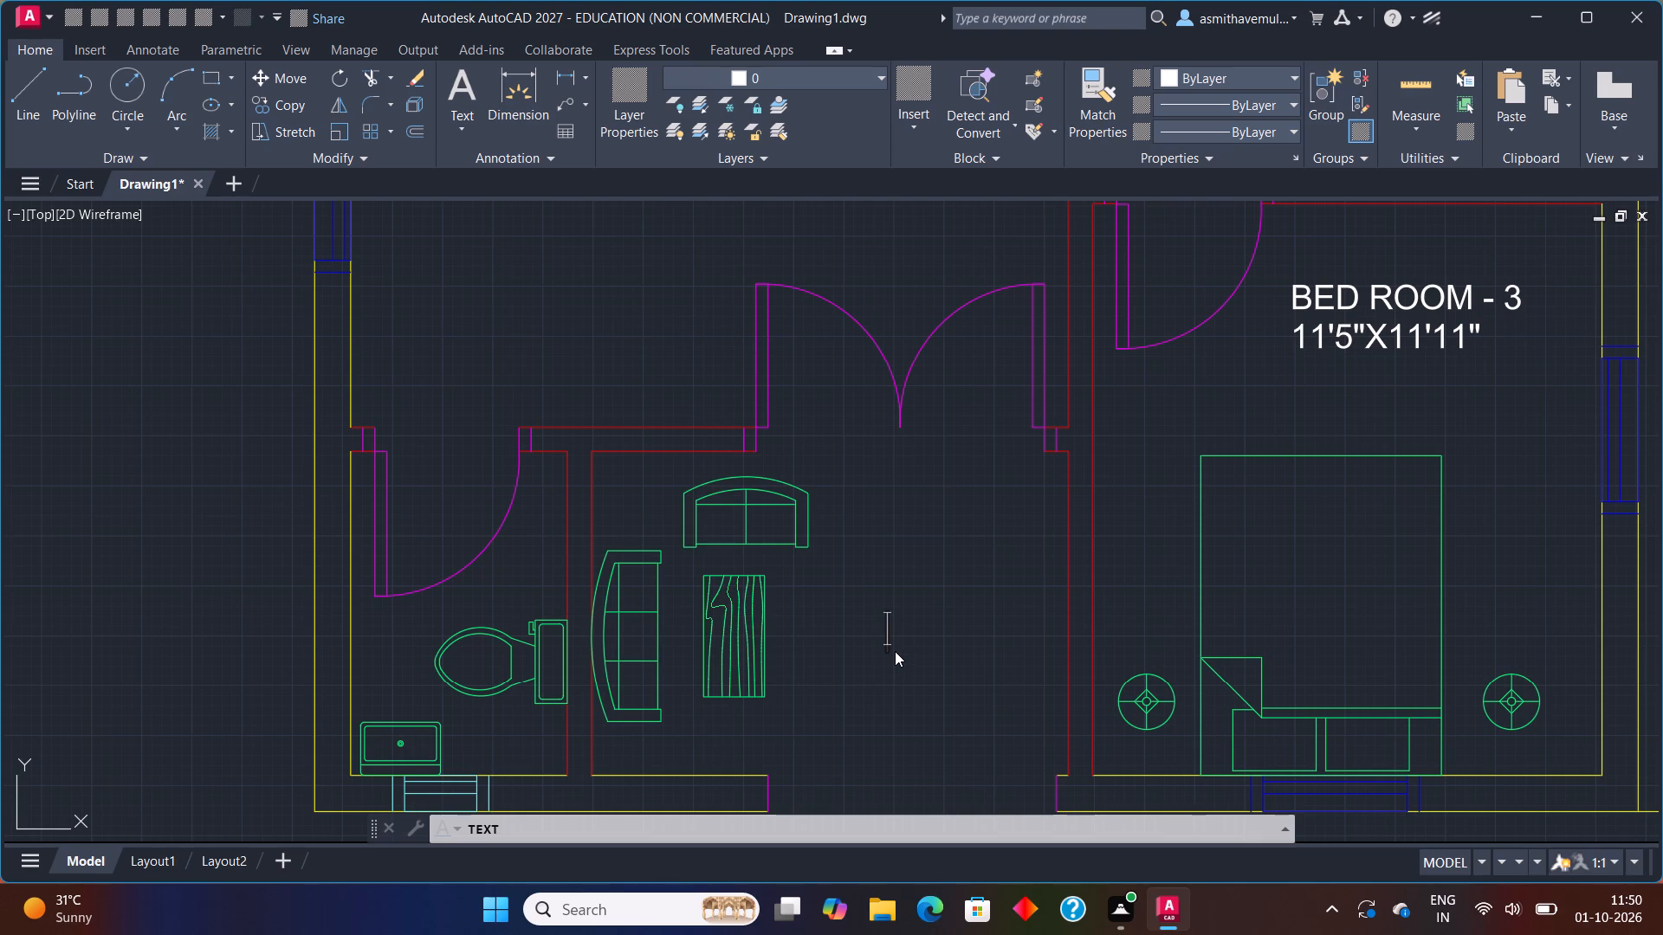
Label the space with the sofas SIT OUT, placing the text east of the coffee table.
left_click(864, 625)
key("s")
type("IT")
key("space")
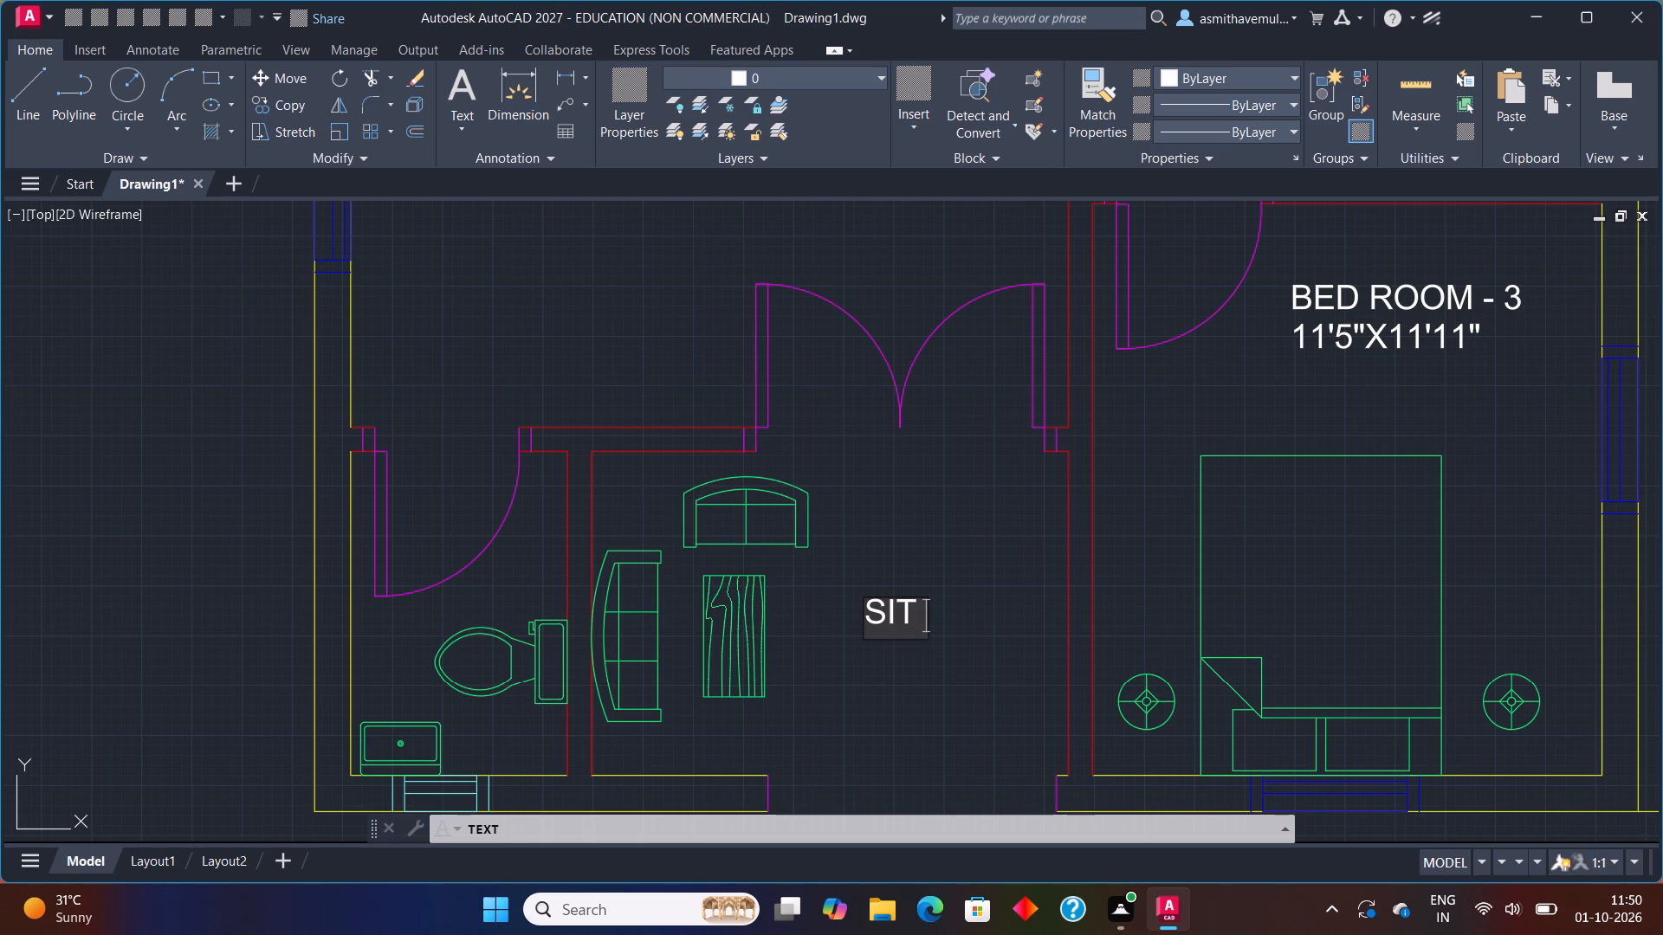
type("OUT")
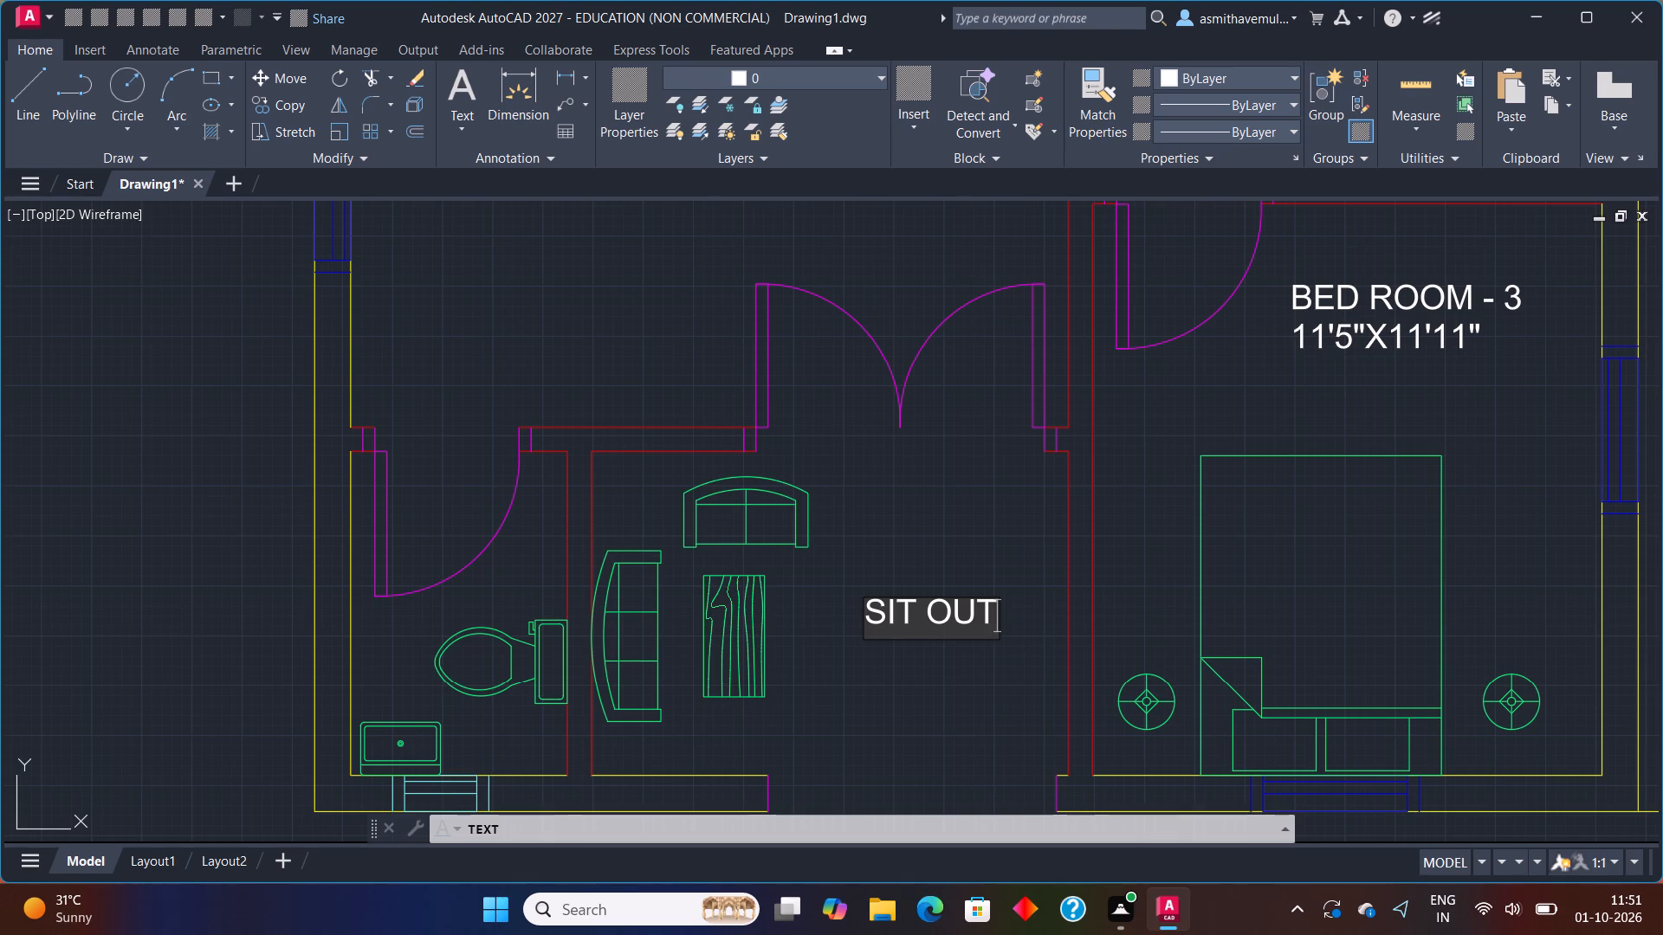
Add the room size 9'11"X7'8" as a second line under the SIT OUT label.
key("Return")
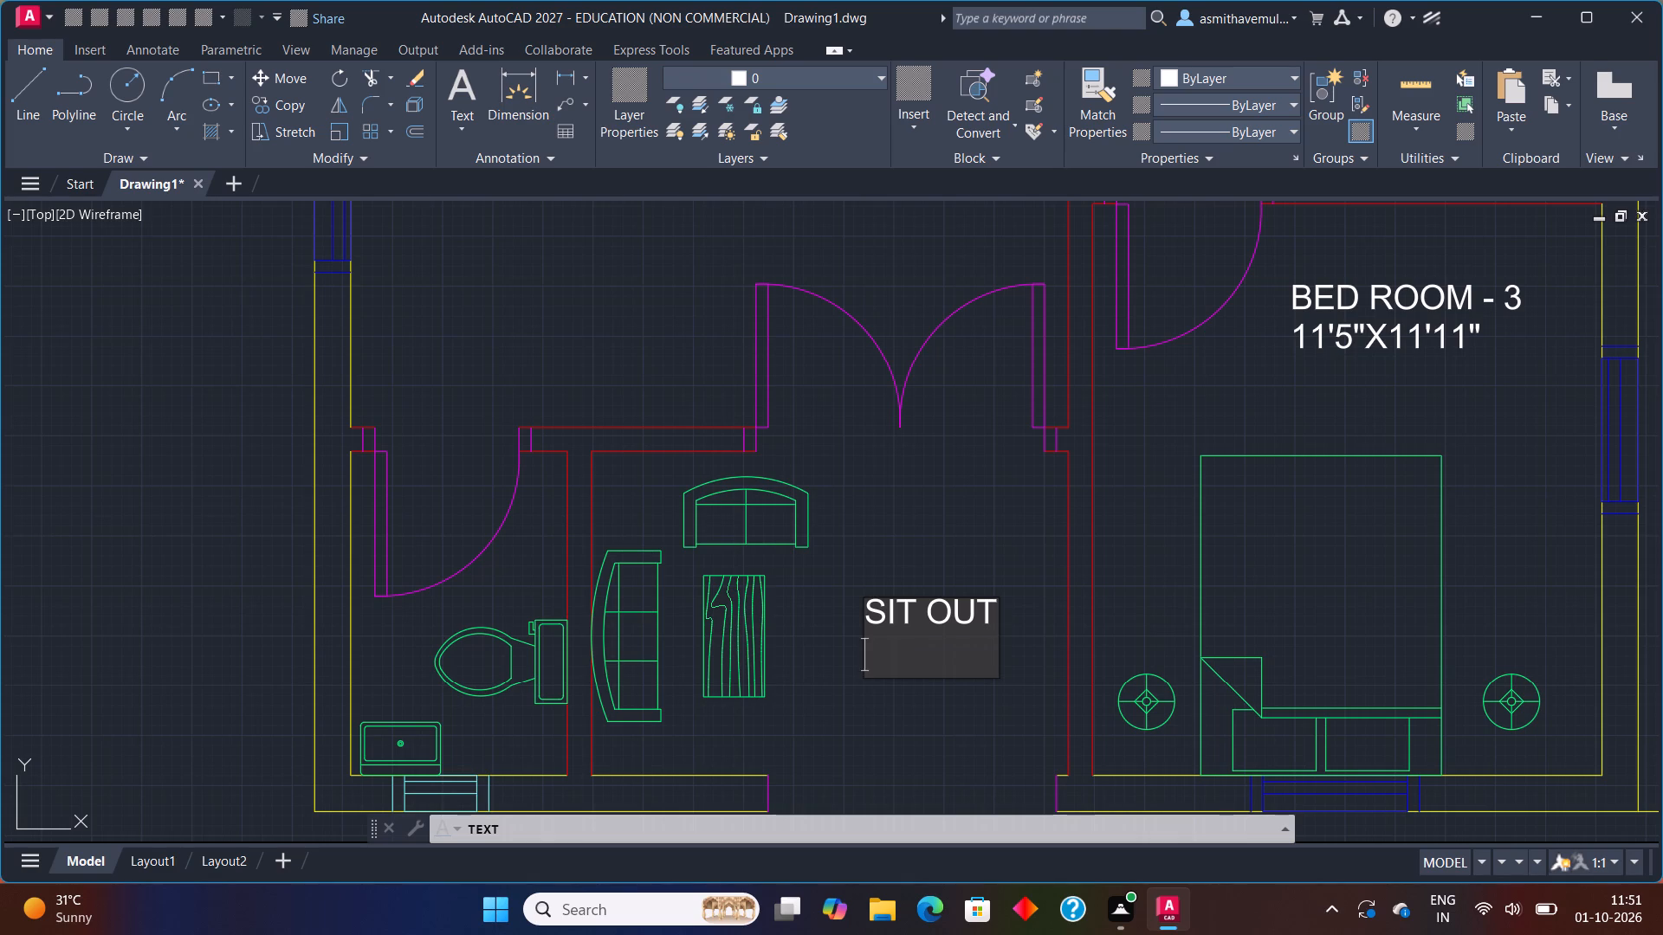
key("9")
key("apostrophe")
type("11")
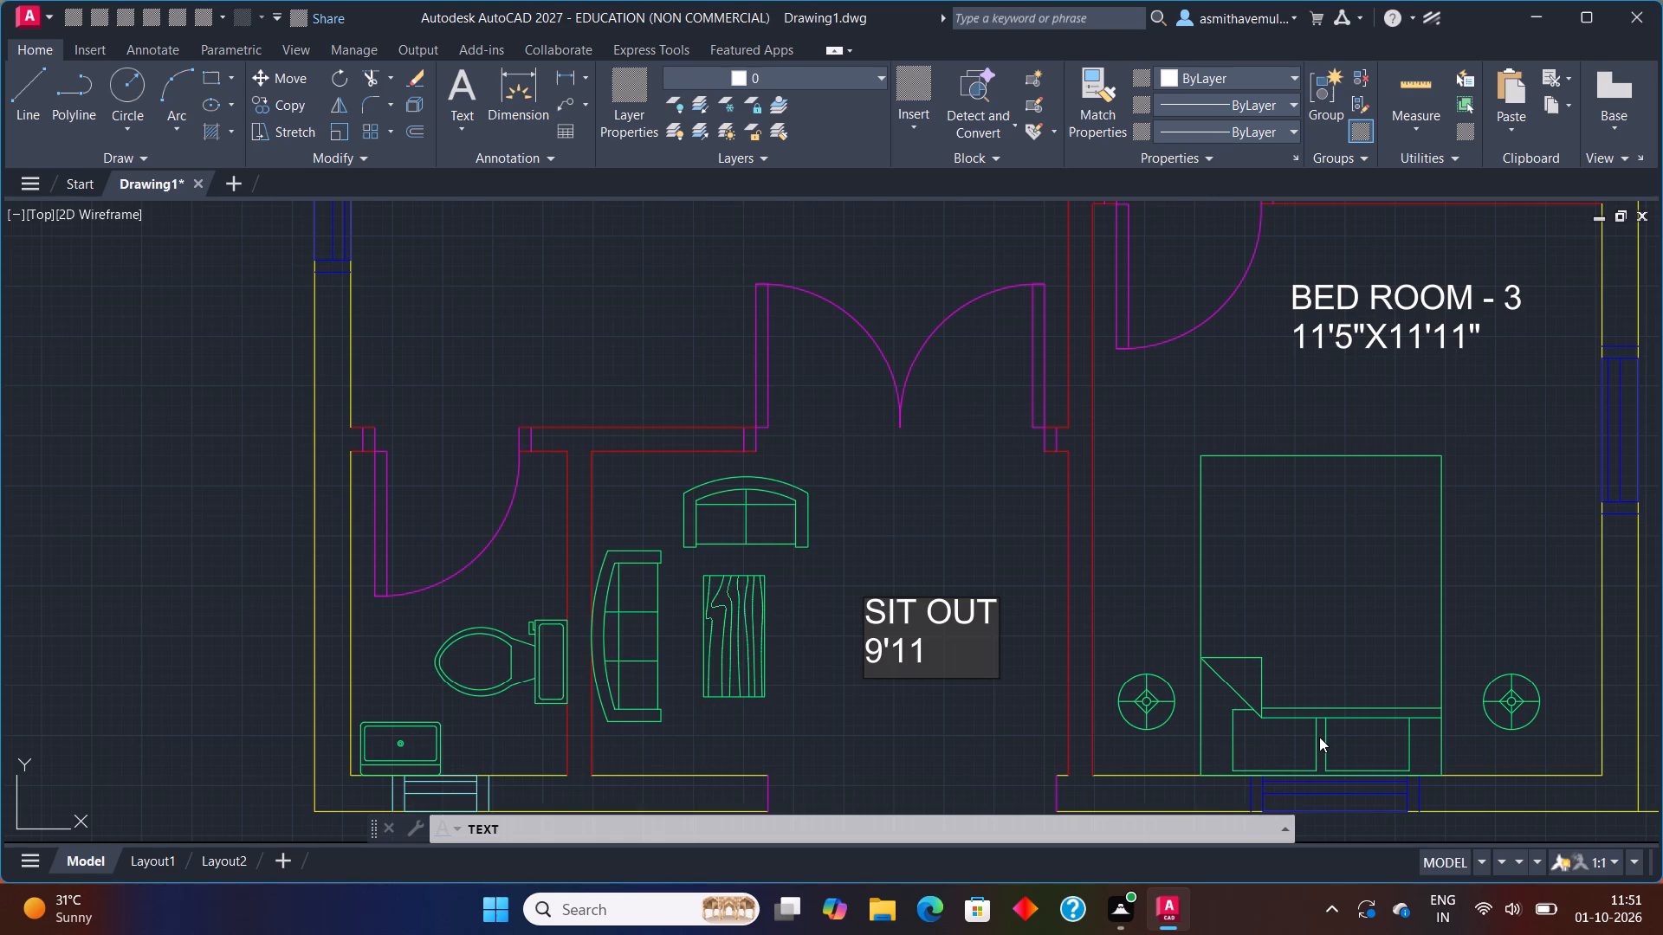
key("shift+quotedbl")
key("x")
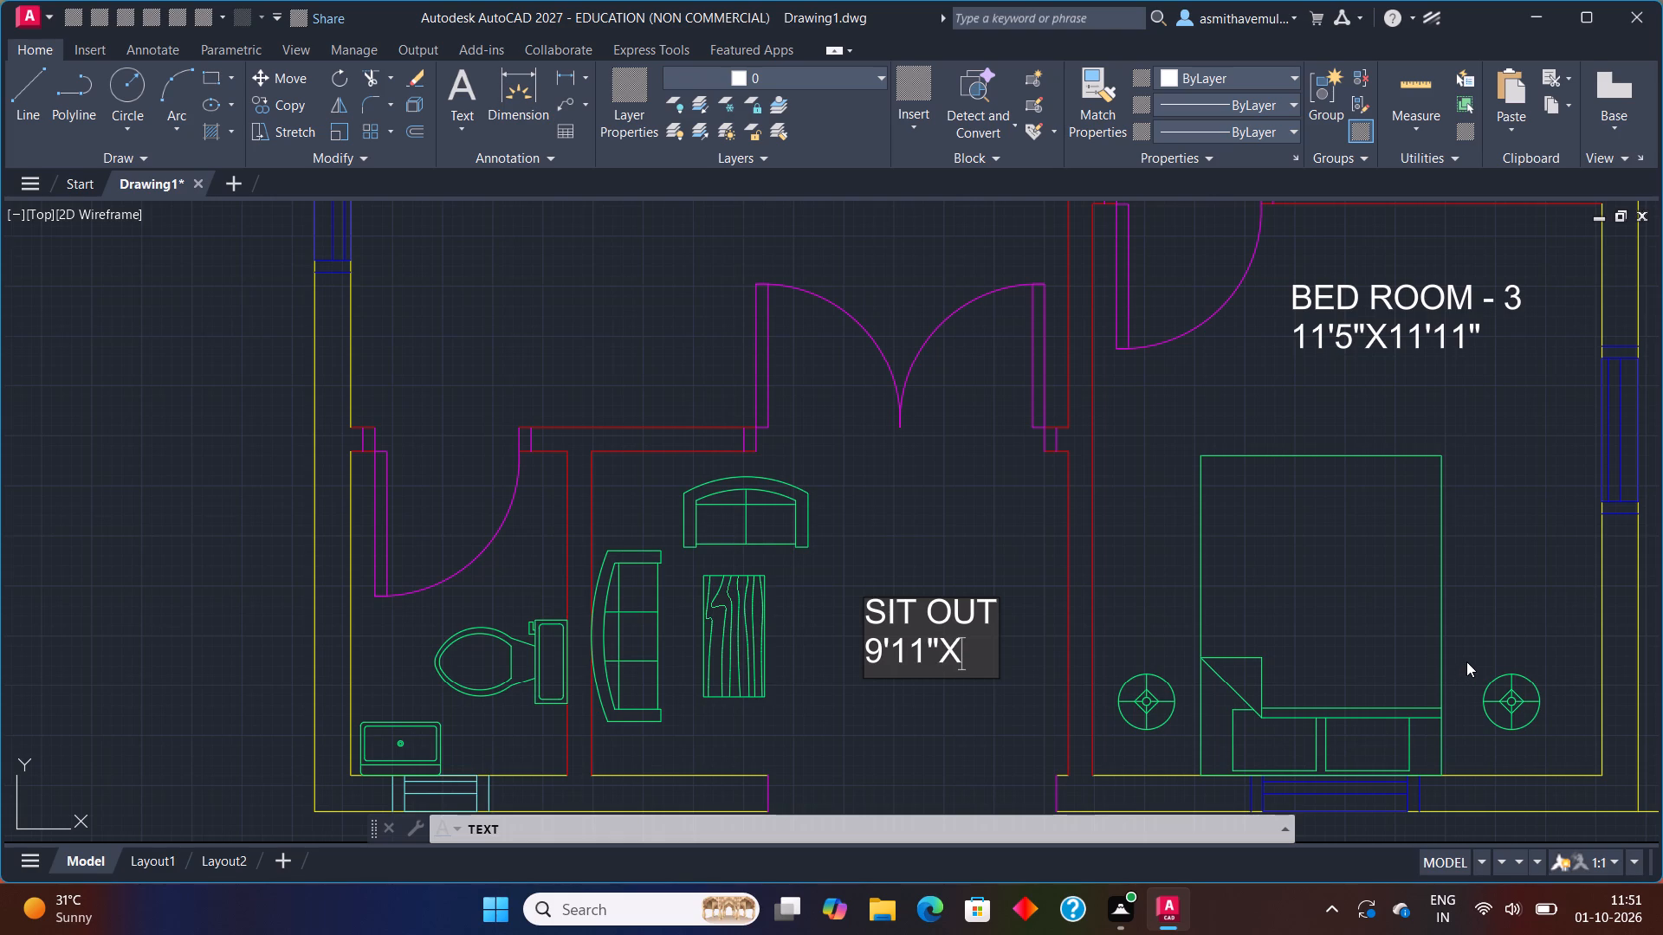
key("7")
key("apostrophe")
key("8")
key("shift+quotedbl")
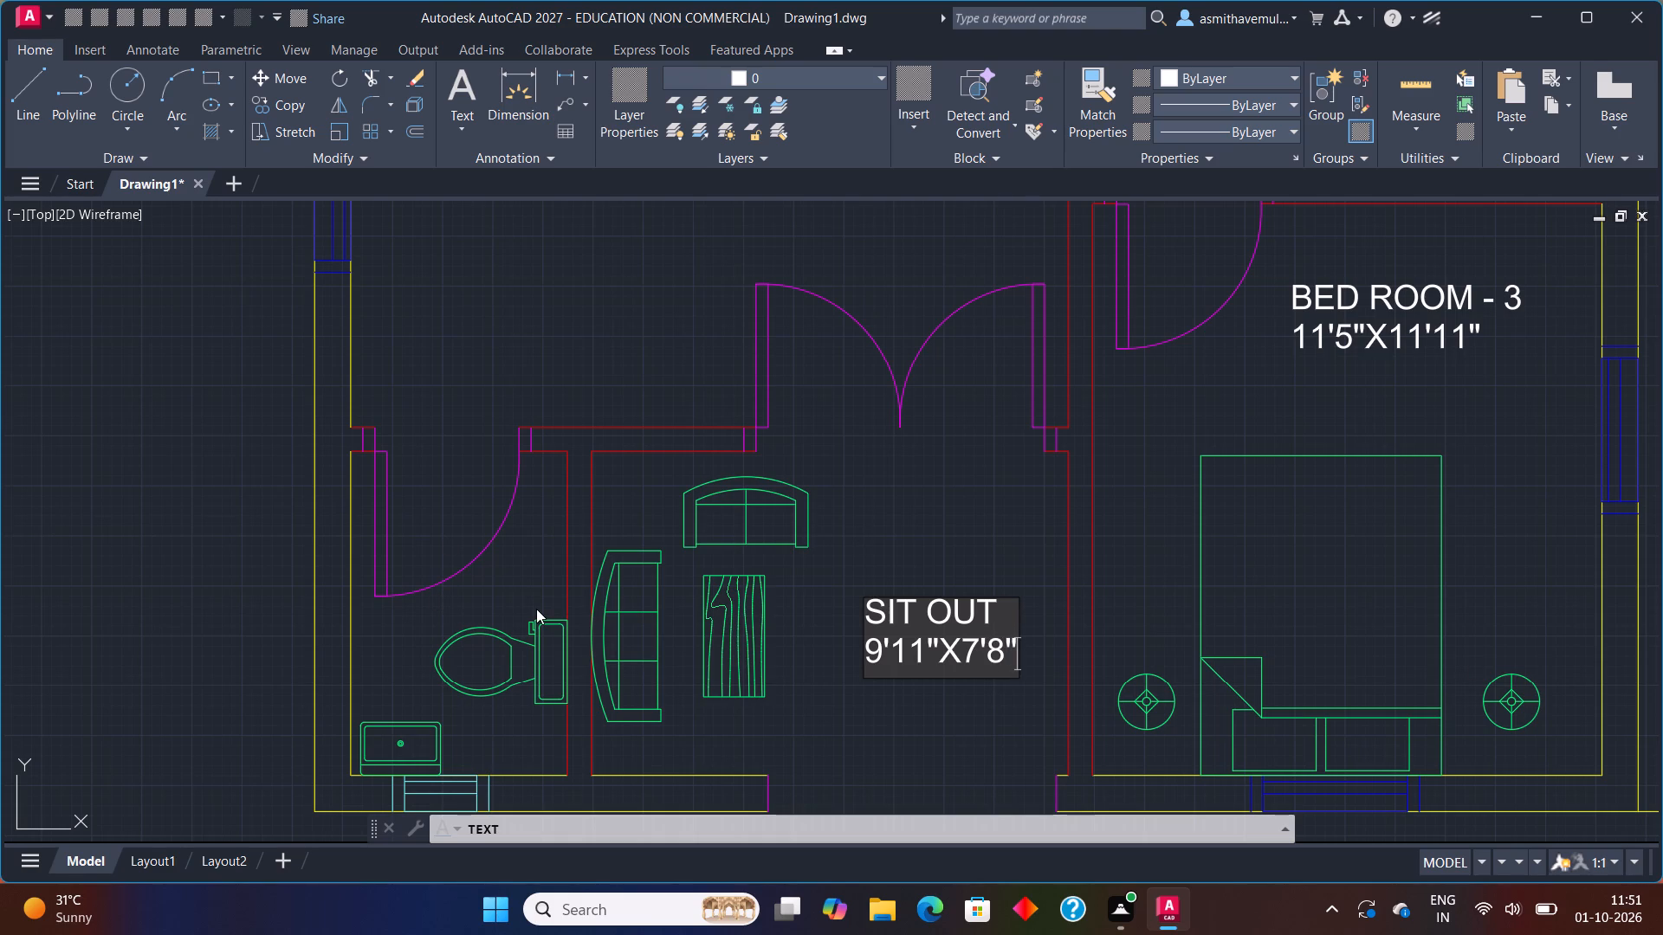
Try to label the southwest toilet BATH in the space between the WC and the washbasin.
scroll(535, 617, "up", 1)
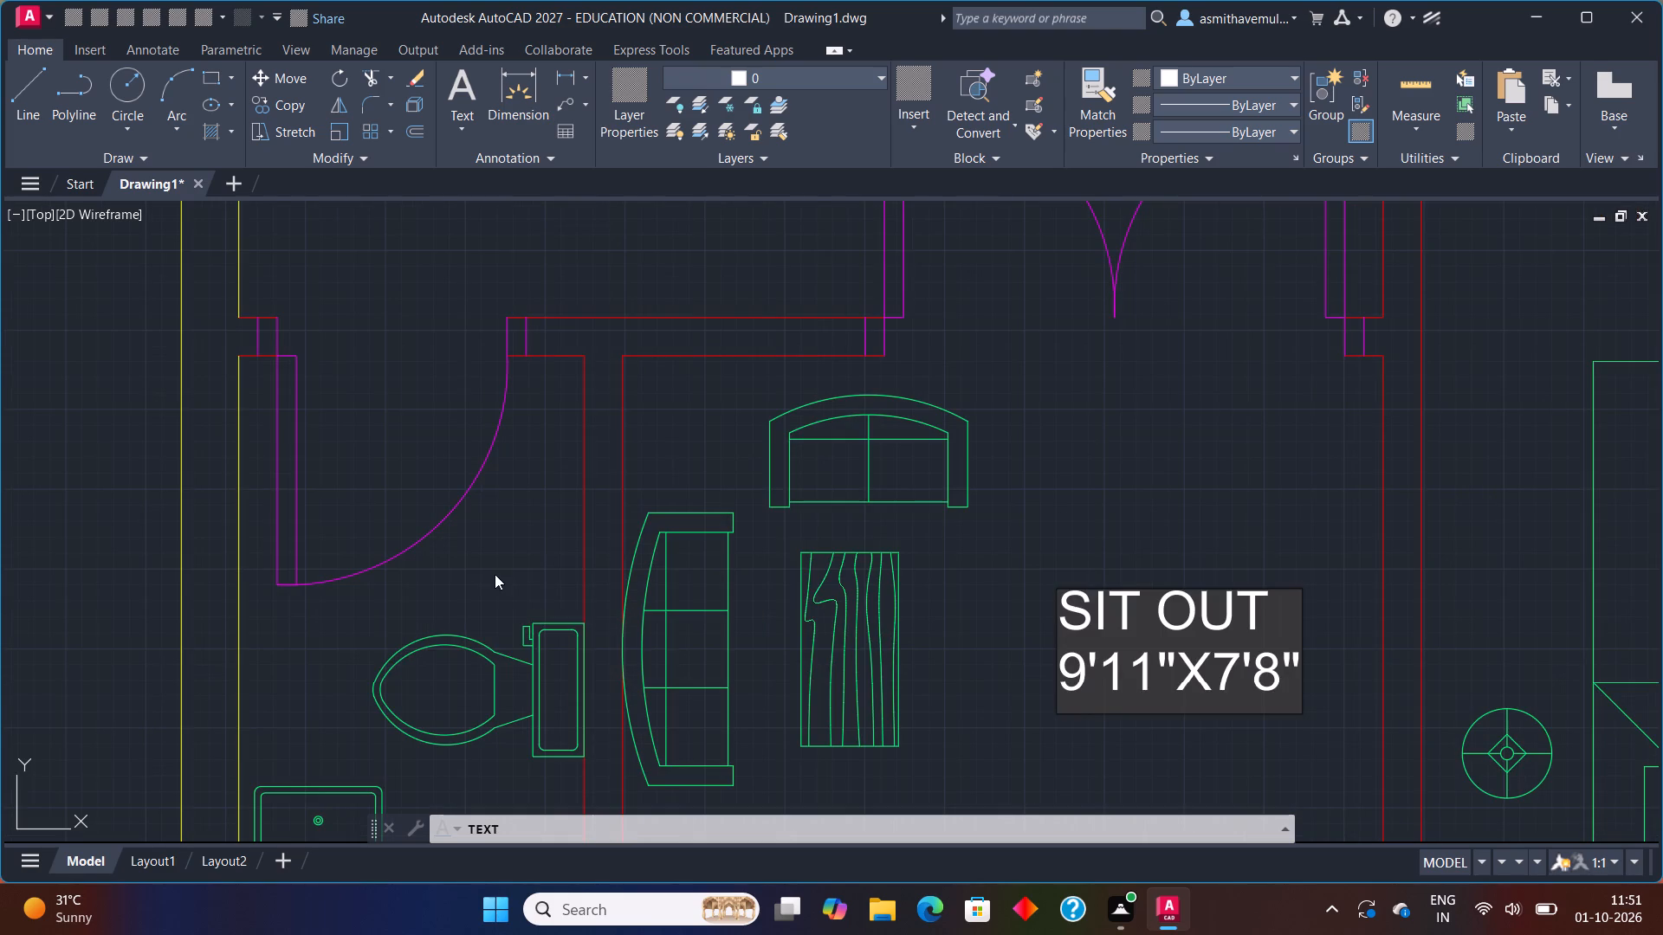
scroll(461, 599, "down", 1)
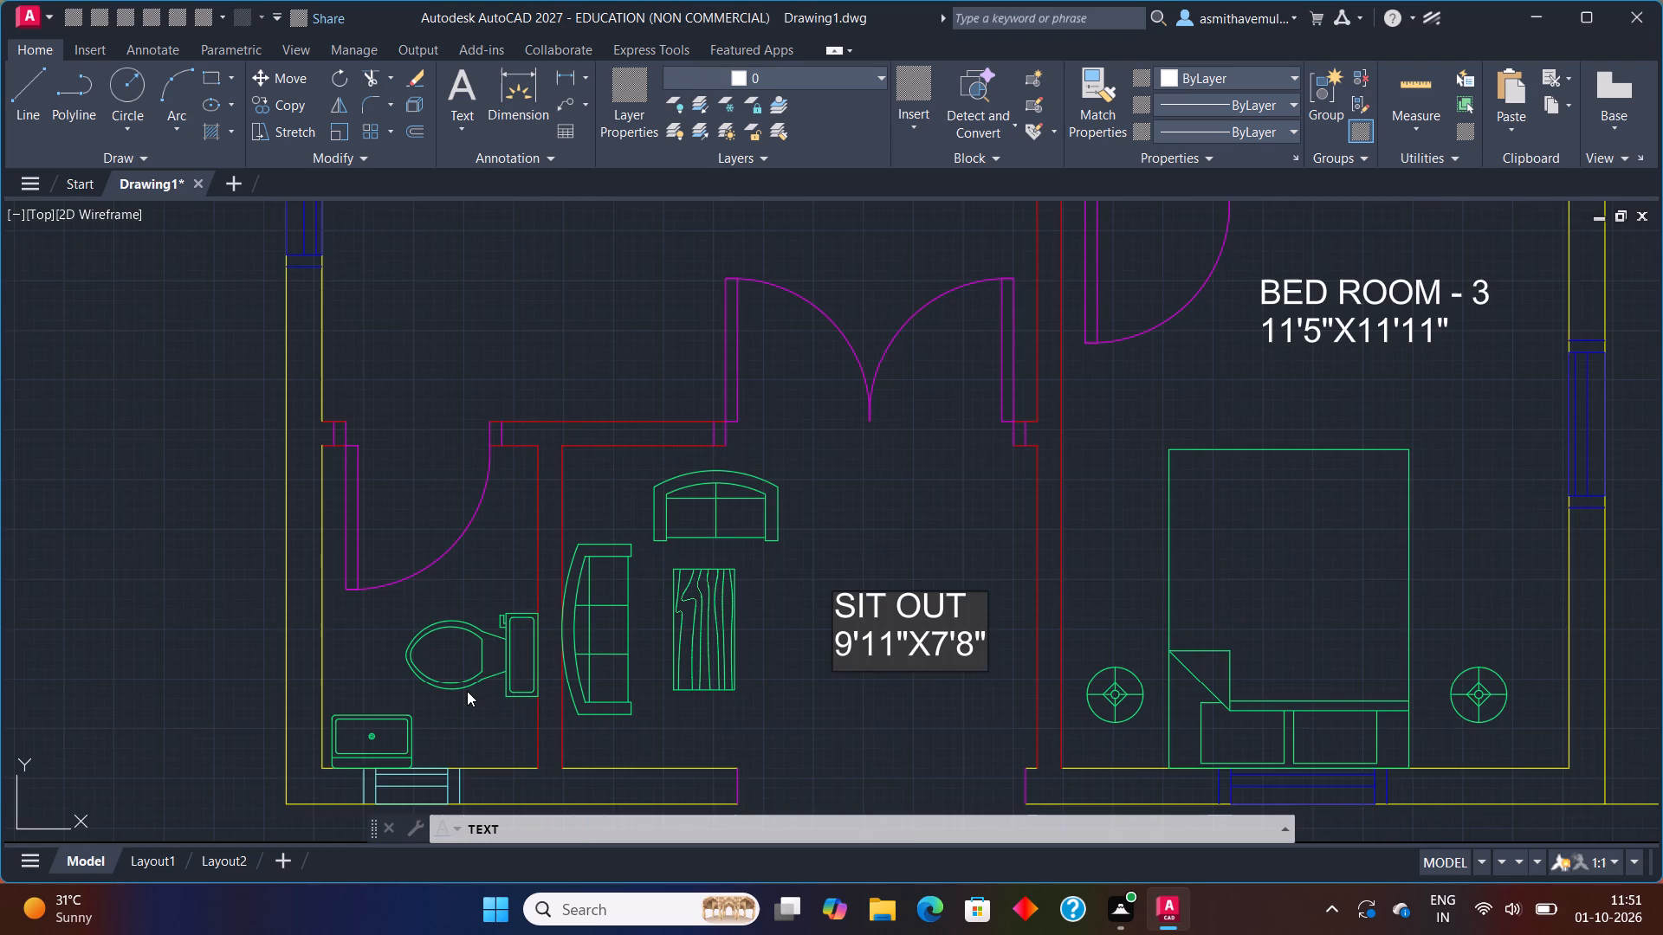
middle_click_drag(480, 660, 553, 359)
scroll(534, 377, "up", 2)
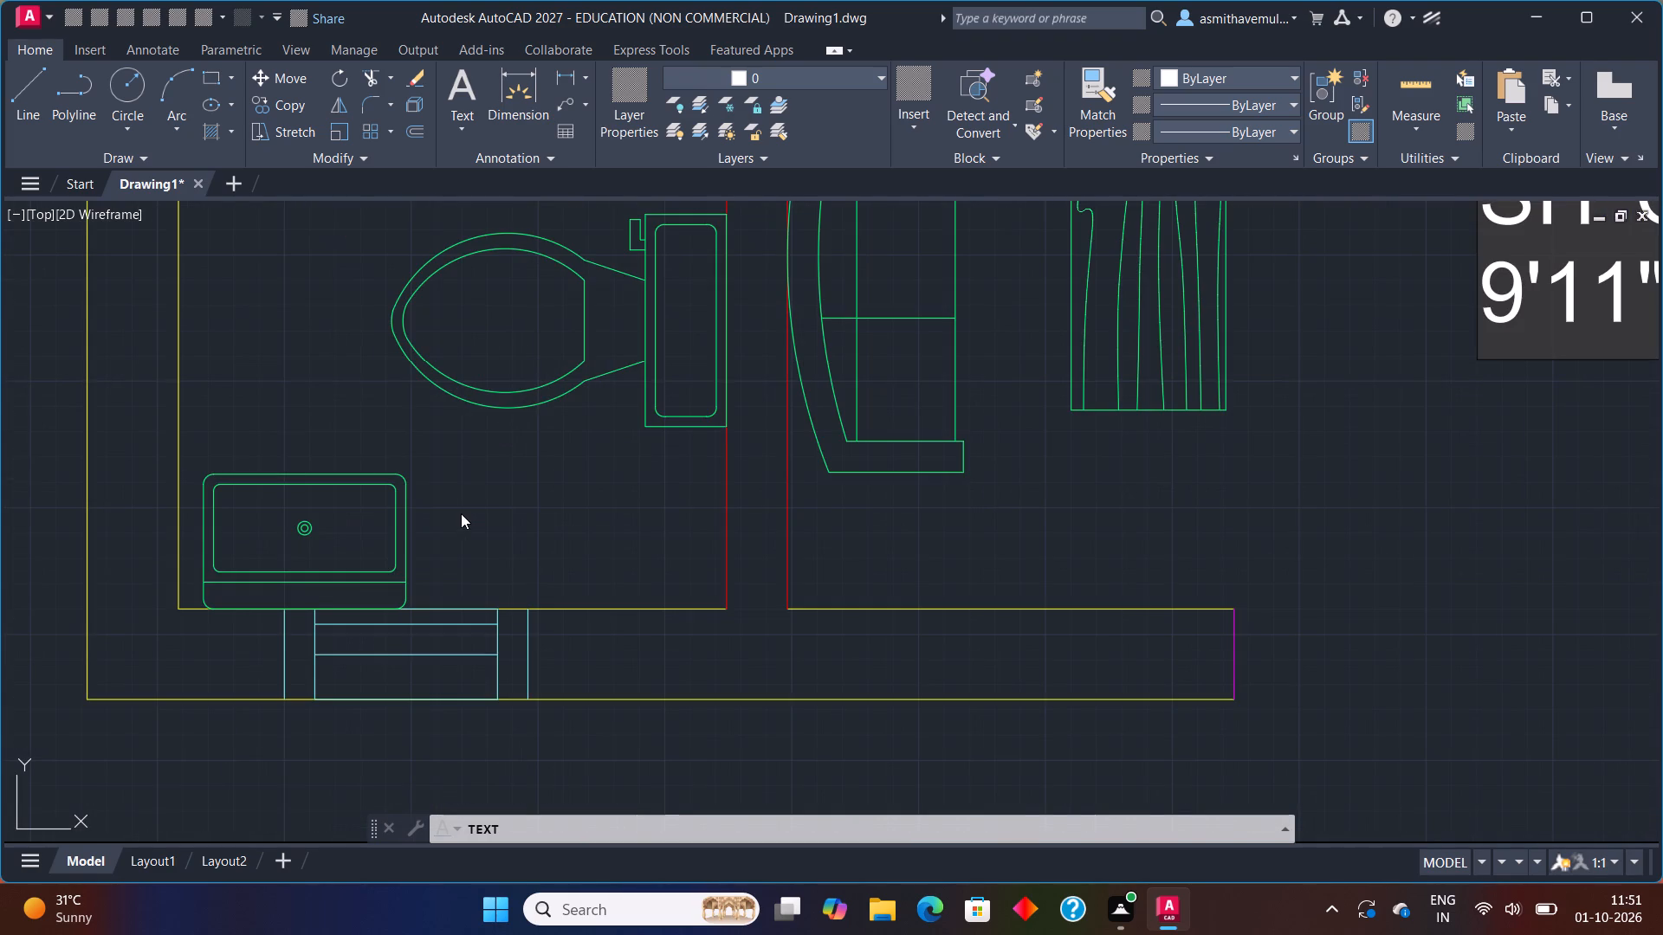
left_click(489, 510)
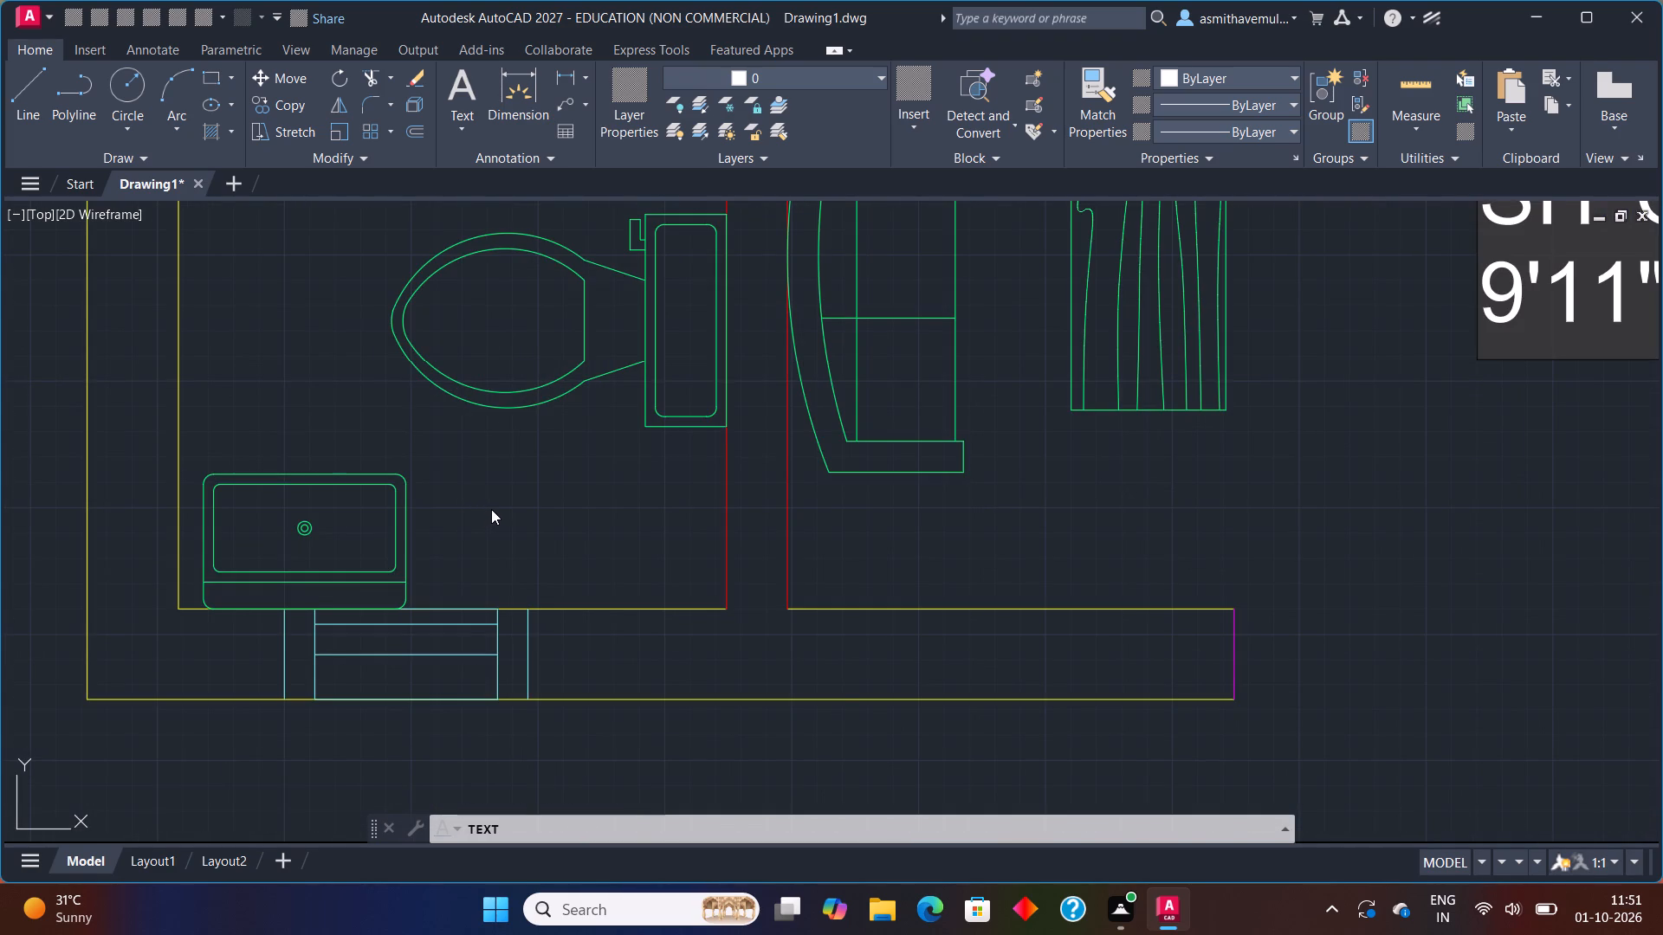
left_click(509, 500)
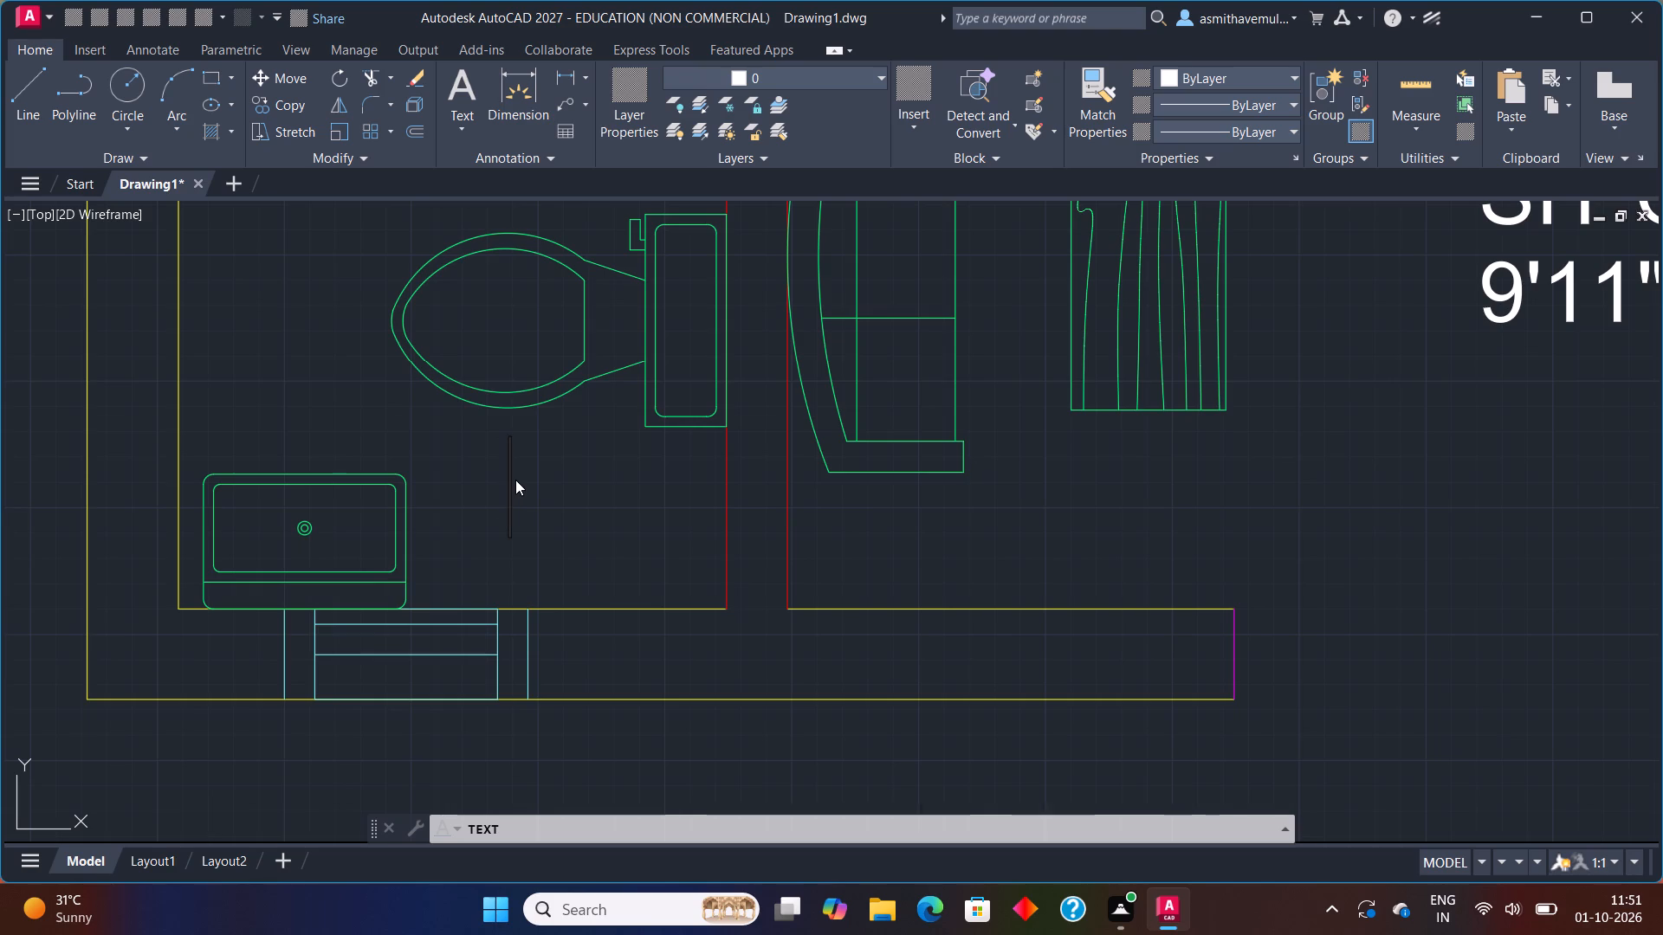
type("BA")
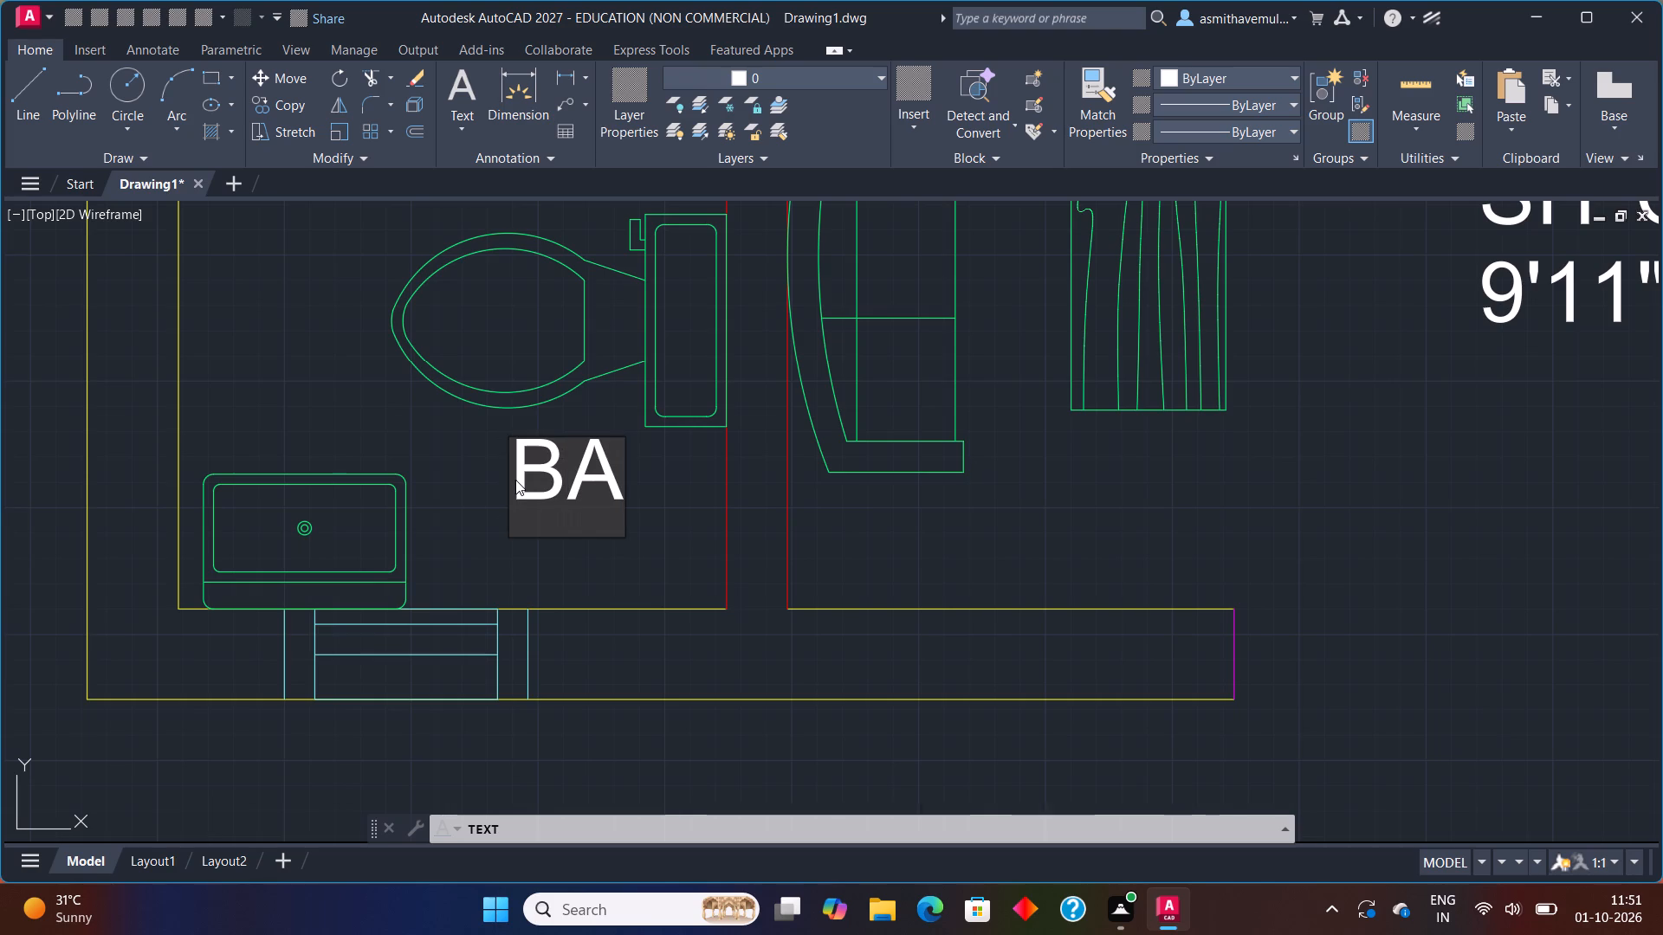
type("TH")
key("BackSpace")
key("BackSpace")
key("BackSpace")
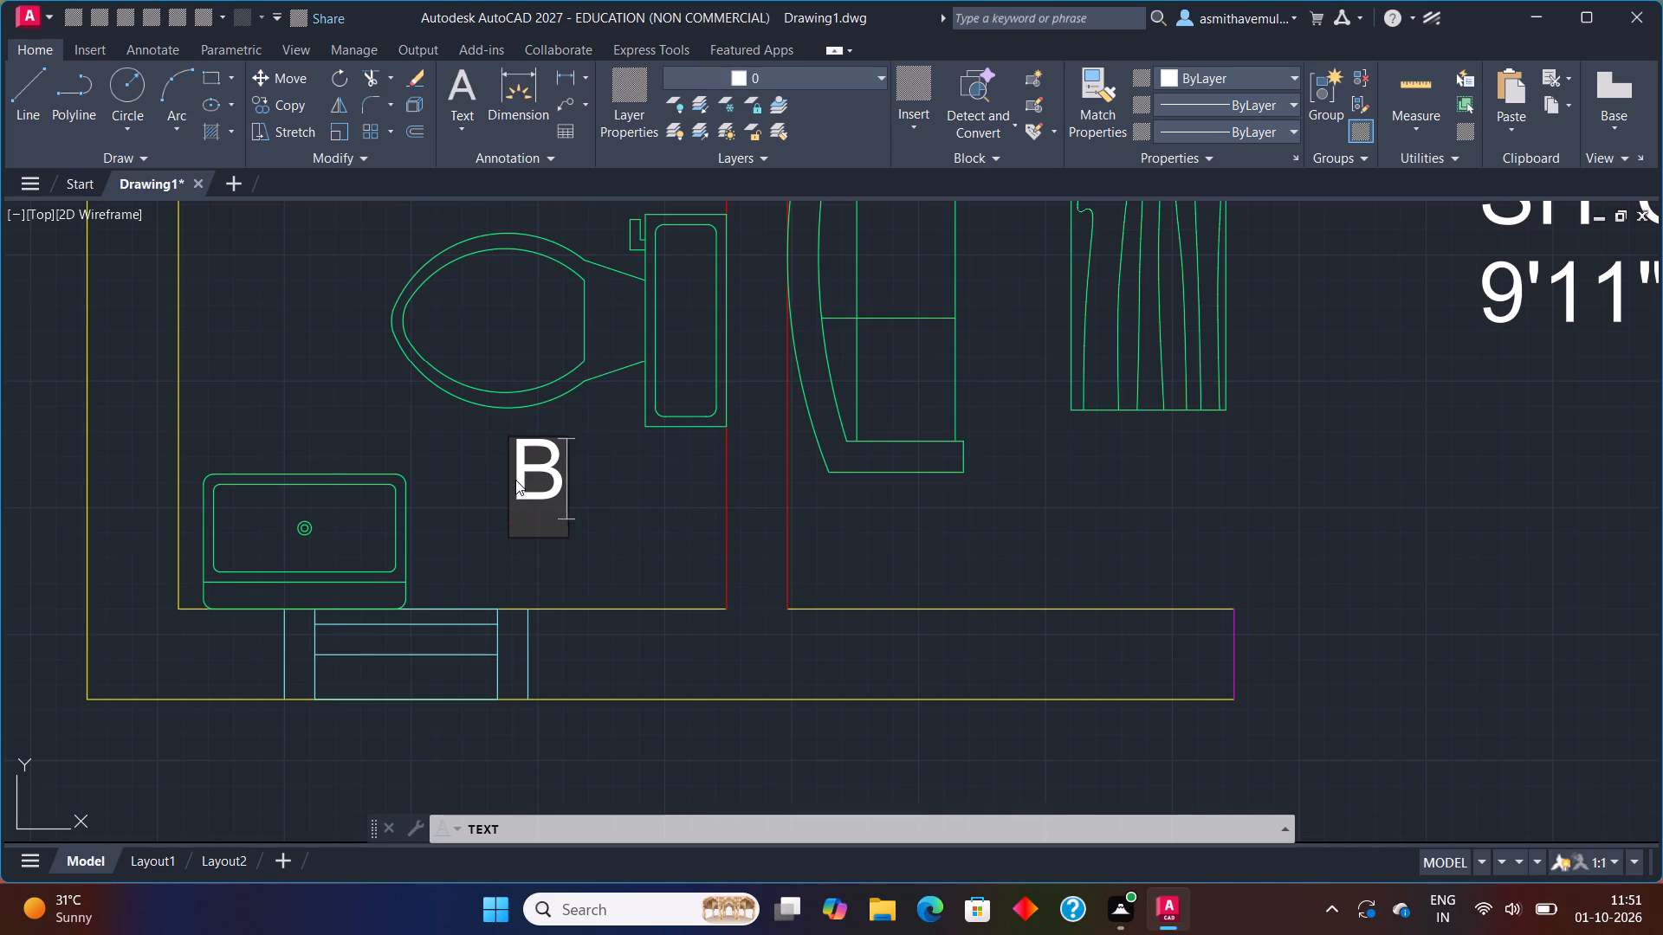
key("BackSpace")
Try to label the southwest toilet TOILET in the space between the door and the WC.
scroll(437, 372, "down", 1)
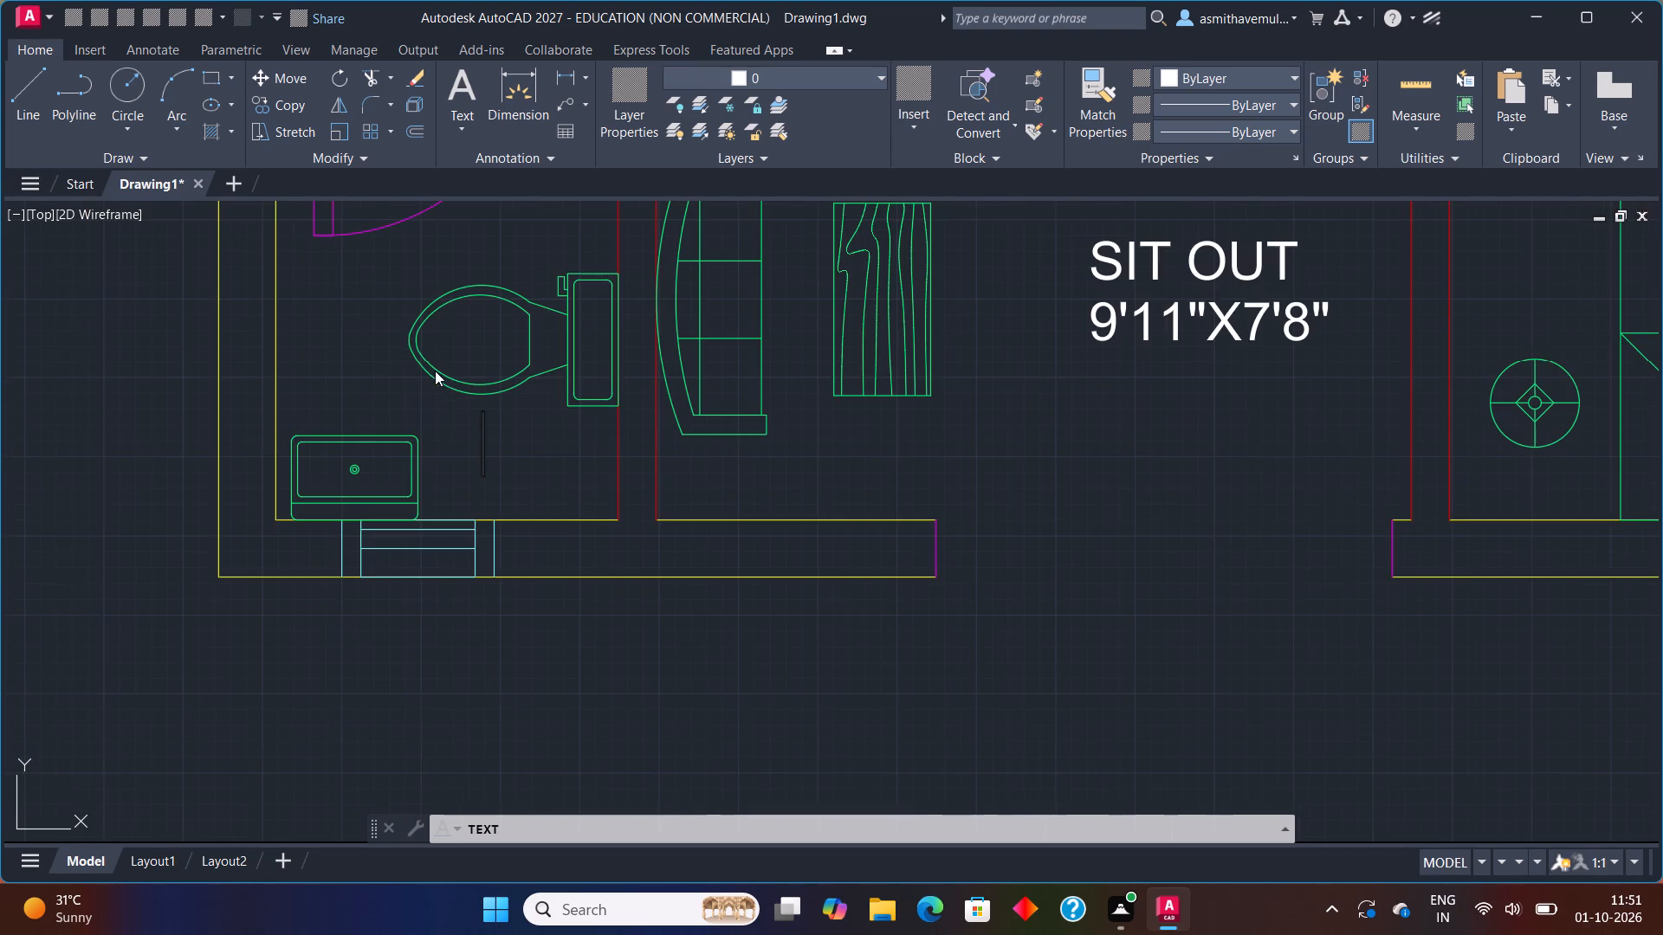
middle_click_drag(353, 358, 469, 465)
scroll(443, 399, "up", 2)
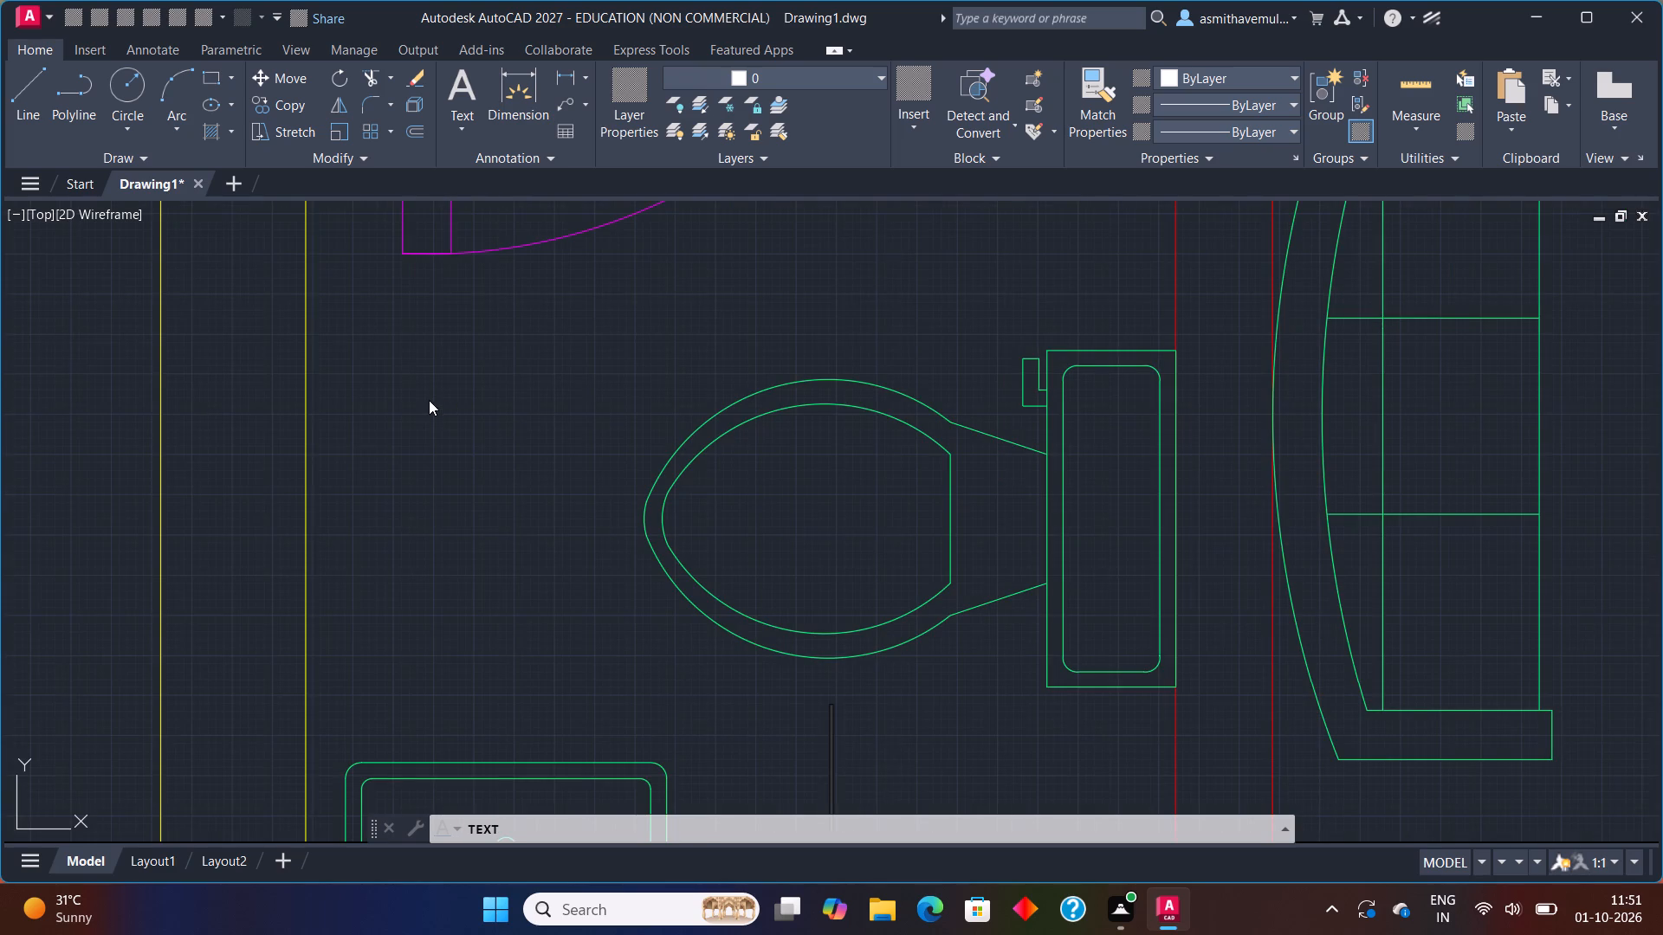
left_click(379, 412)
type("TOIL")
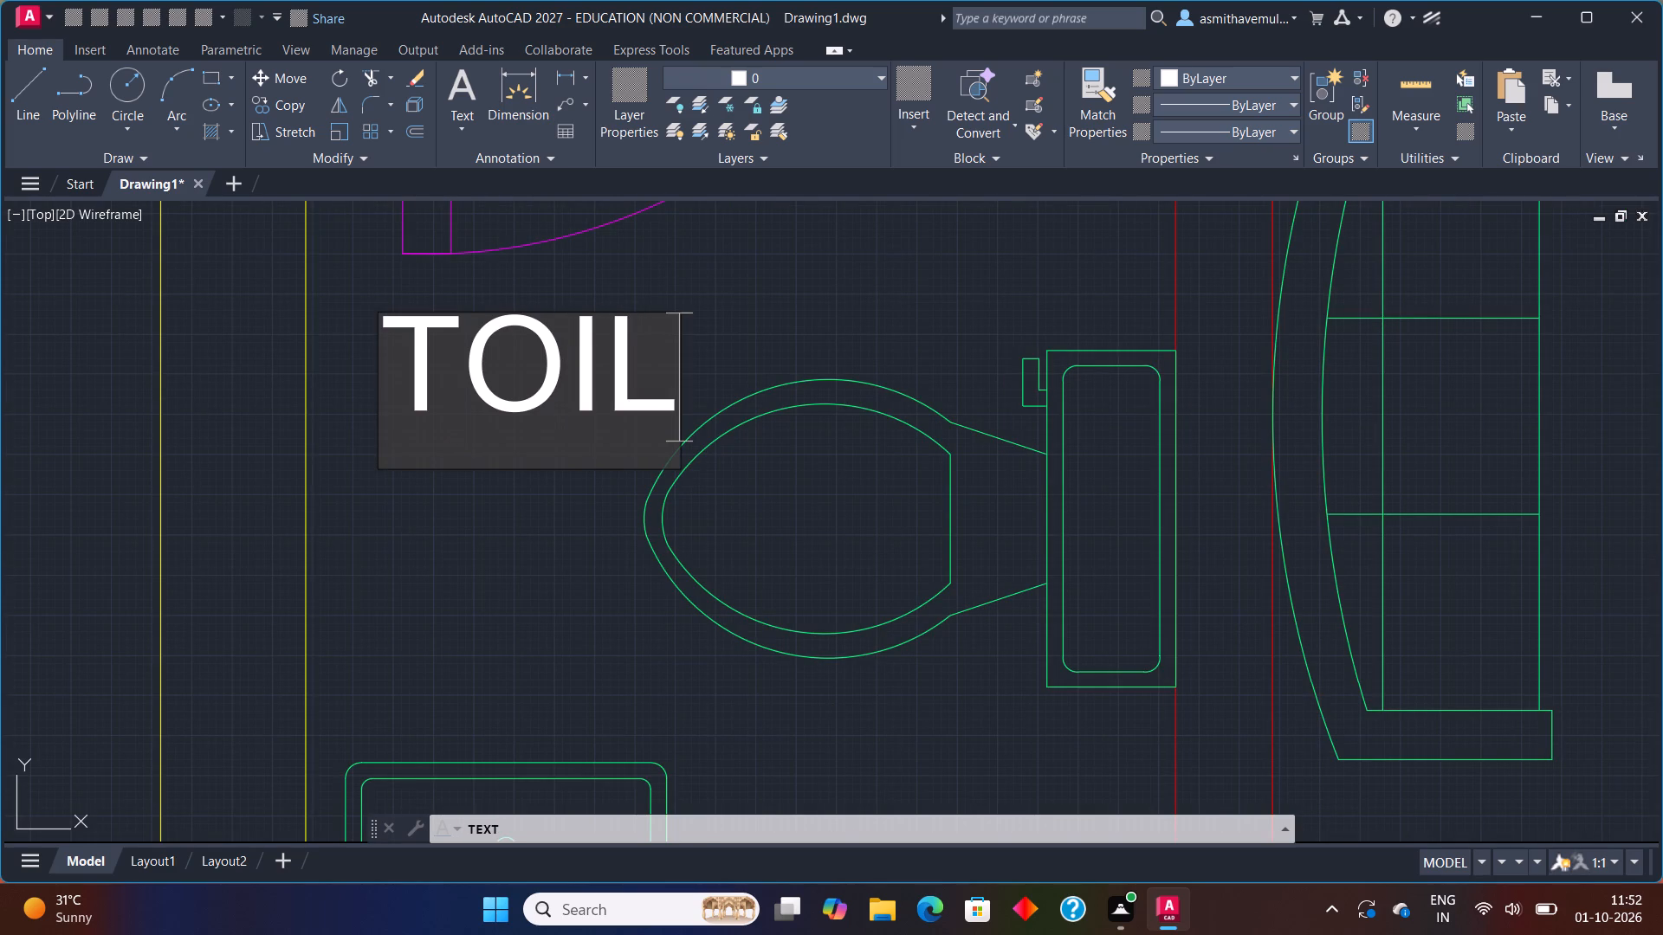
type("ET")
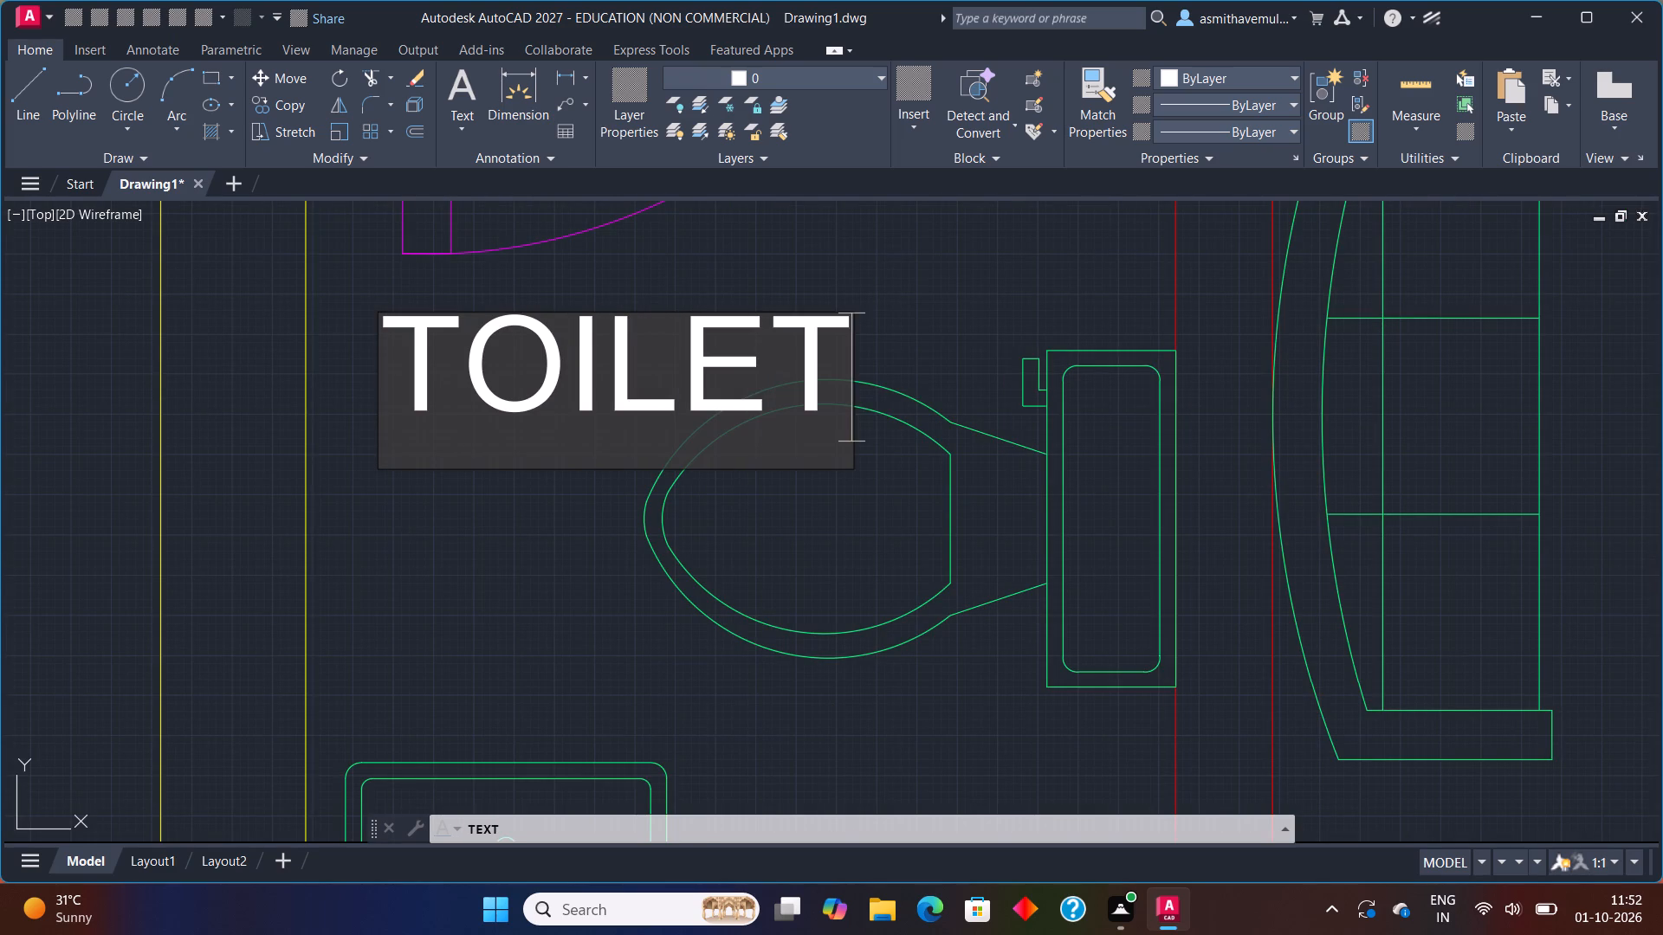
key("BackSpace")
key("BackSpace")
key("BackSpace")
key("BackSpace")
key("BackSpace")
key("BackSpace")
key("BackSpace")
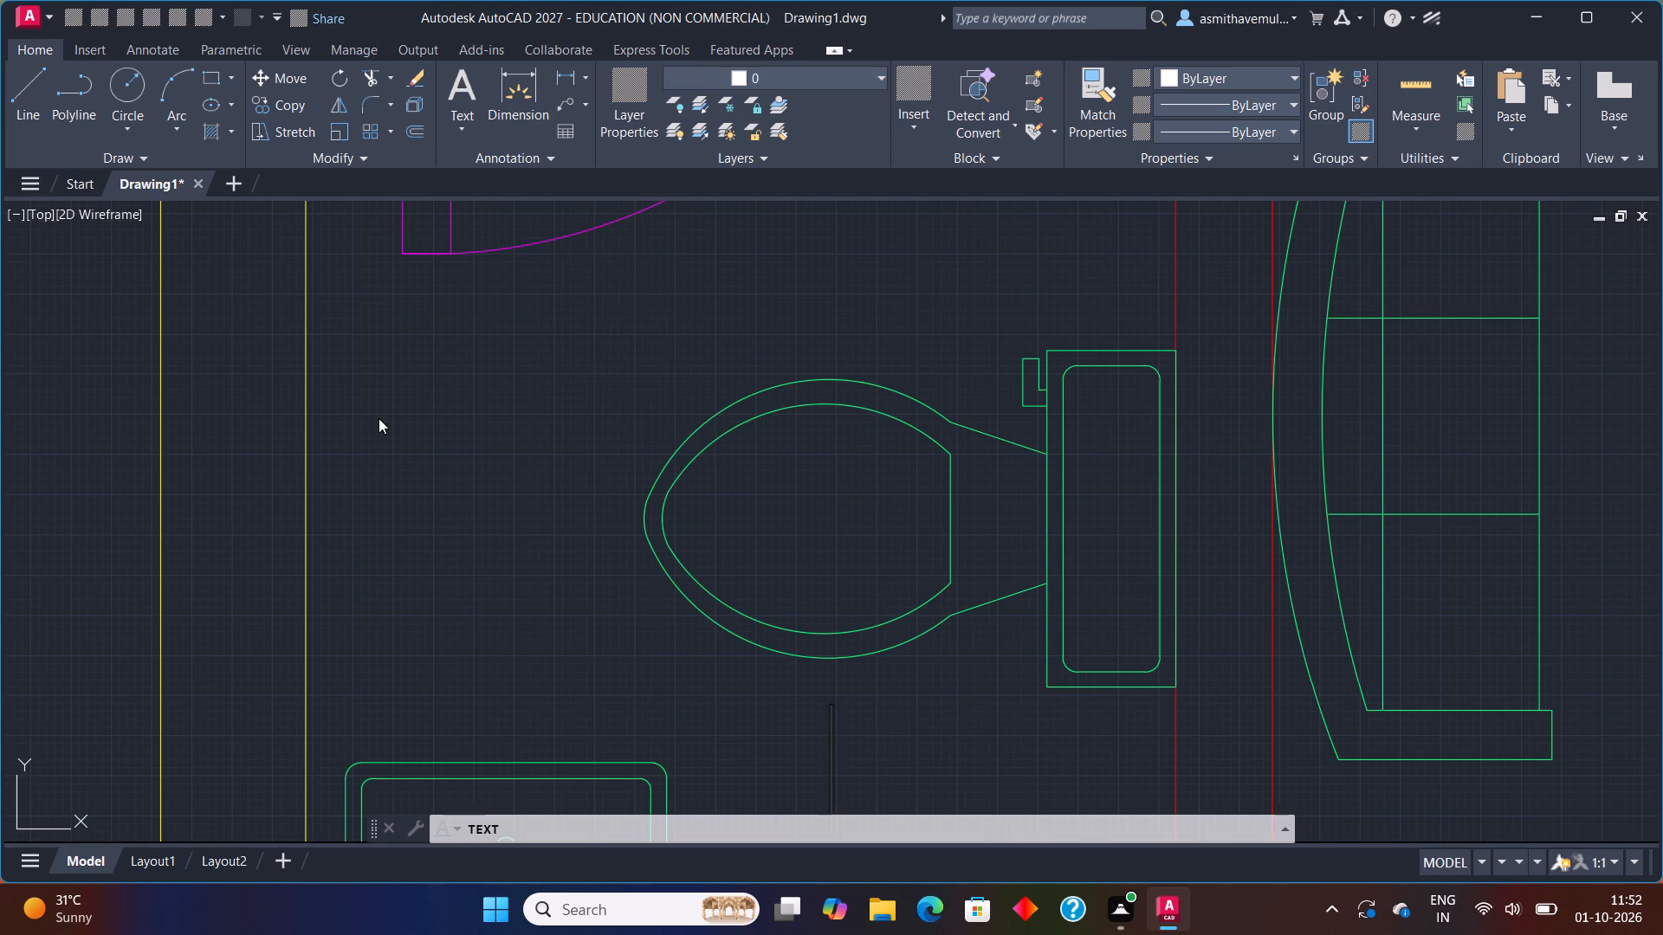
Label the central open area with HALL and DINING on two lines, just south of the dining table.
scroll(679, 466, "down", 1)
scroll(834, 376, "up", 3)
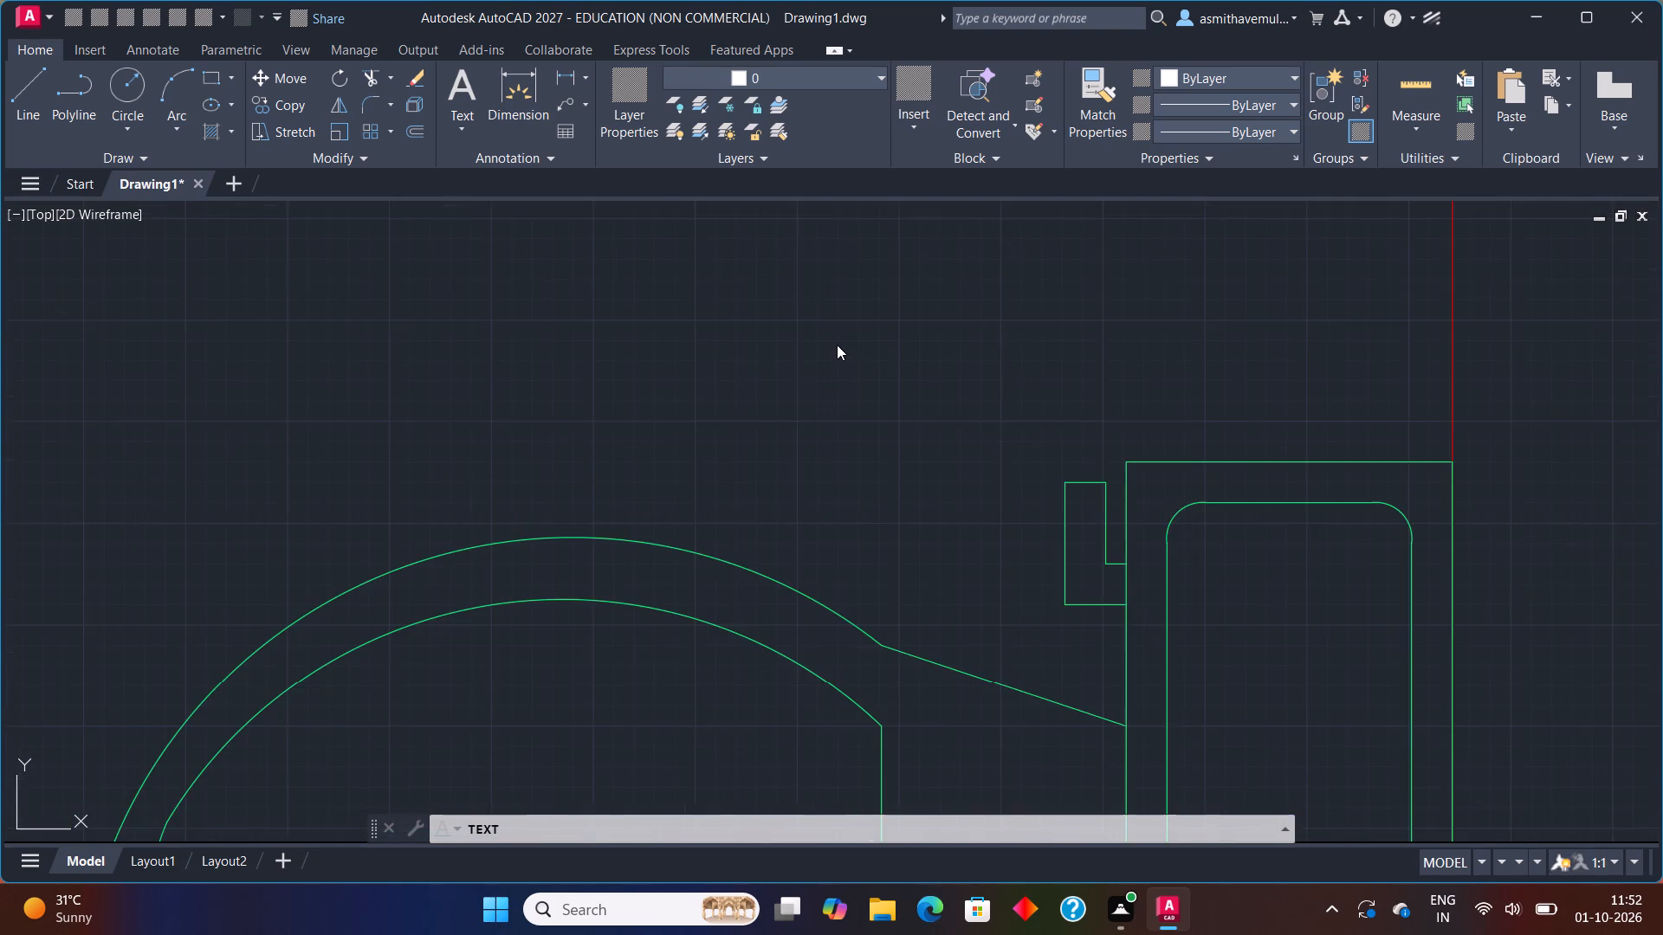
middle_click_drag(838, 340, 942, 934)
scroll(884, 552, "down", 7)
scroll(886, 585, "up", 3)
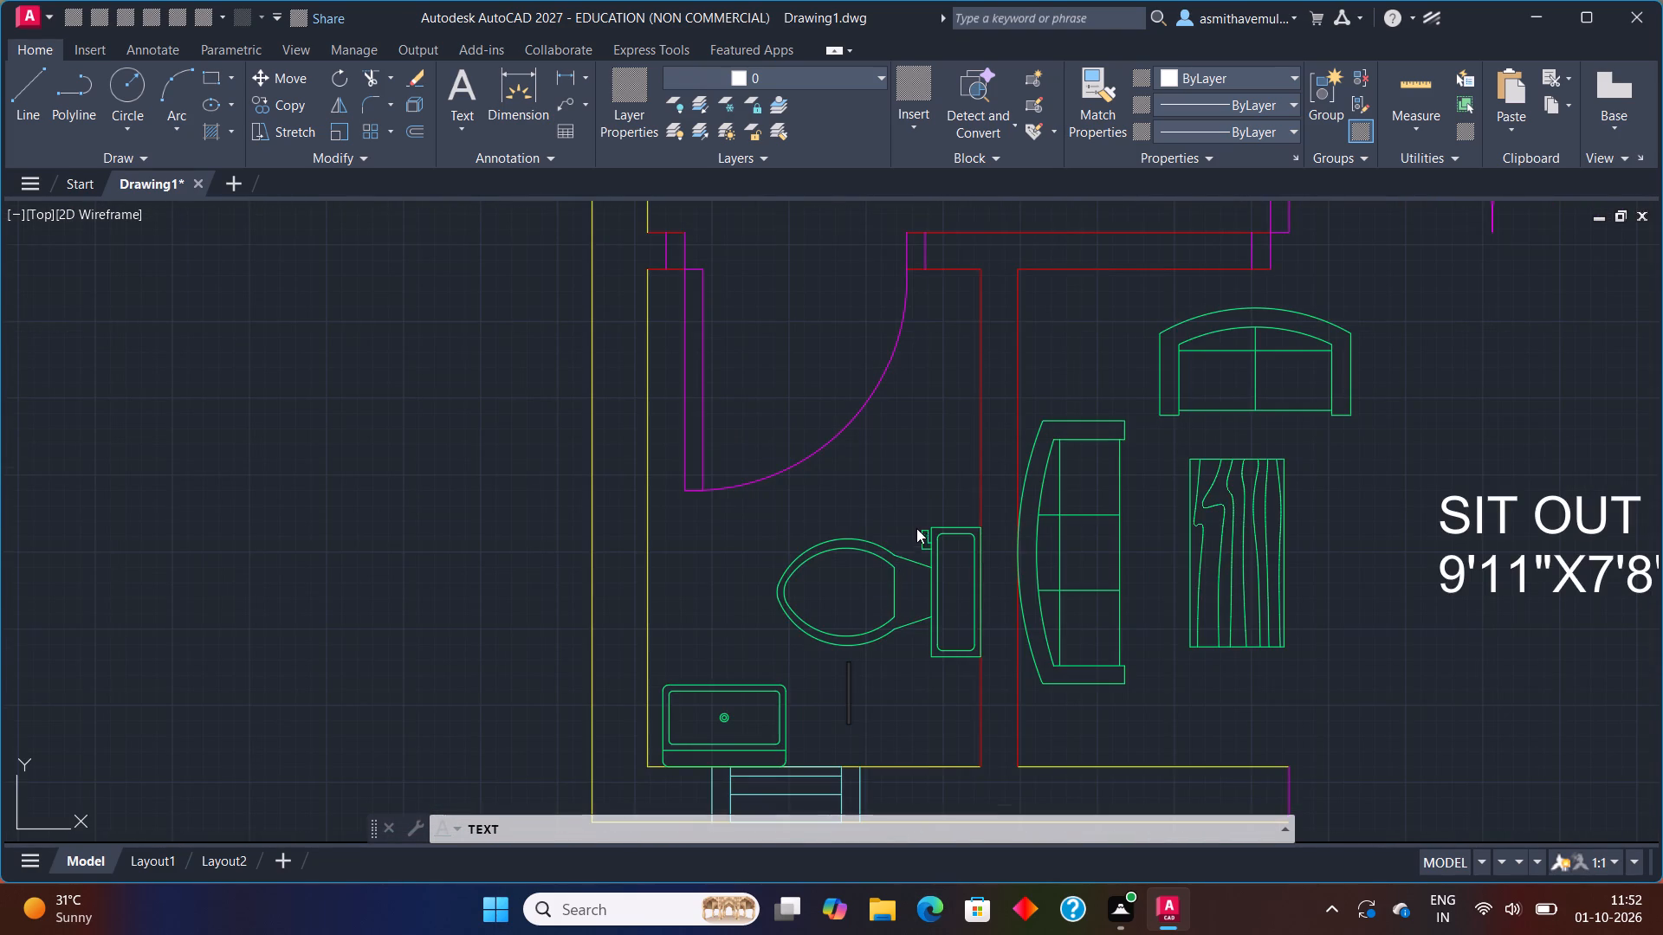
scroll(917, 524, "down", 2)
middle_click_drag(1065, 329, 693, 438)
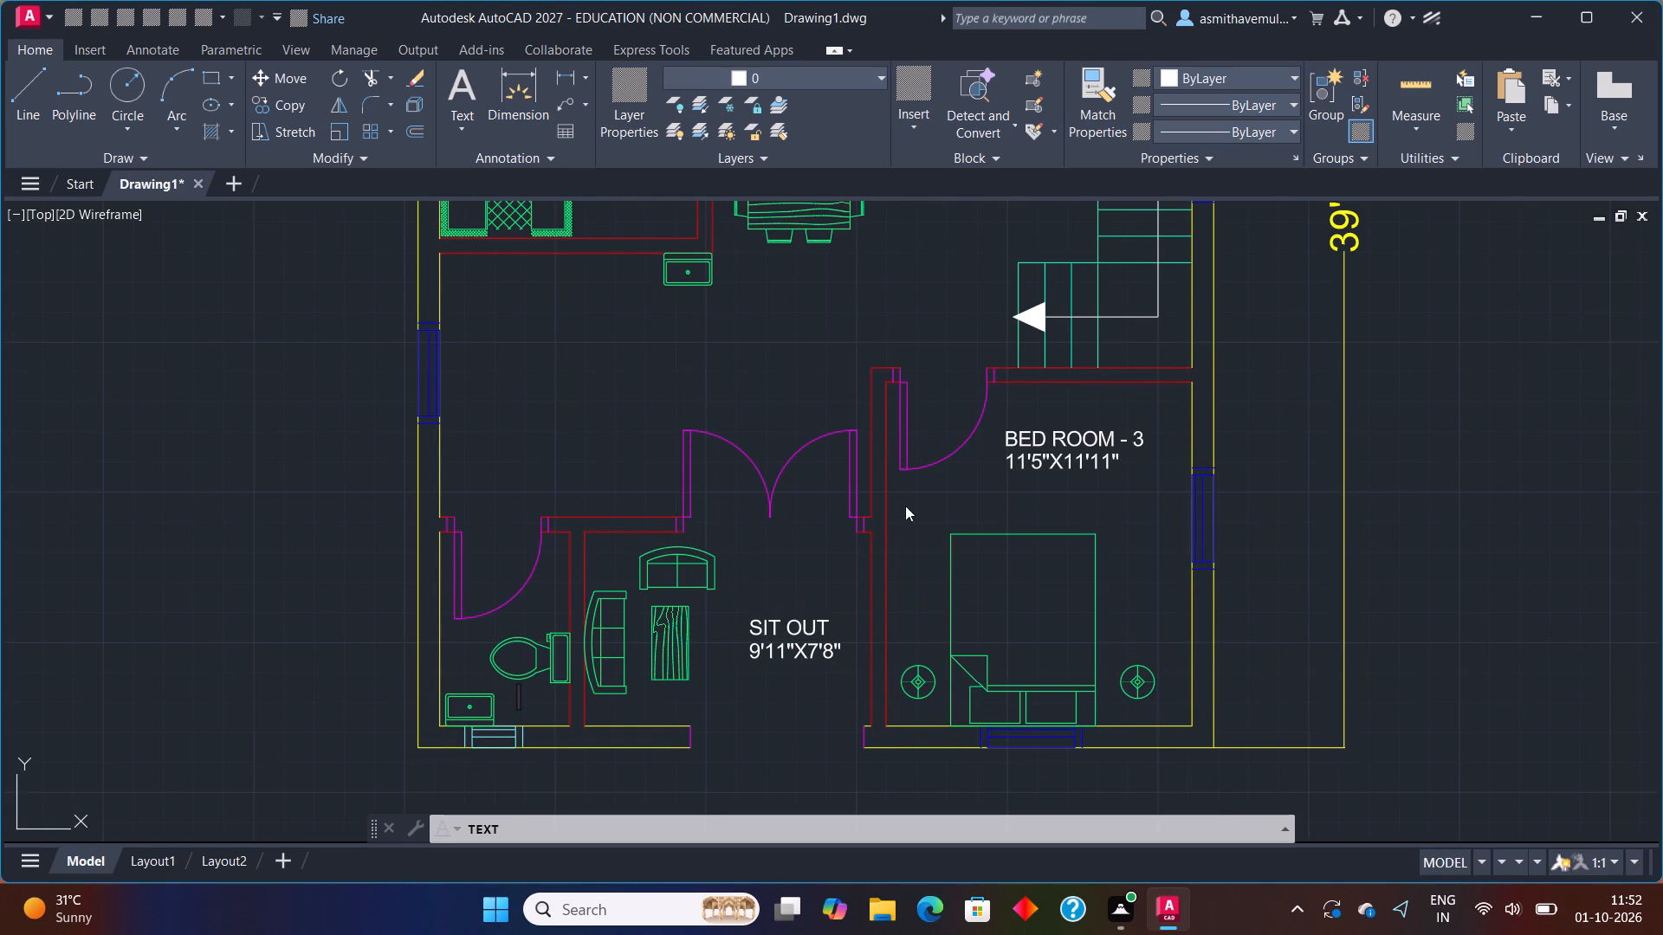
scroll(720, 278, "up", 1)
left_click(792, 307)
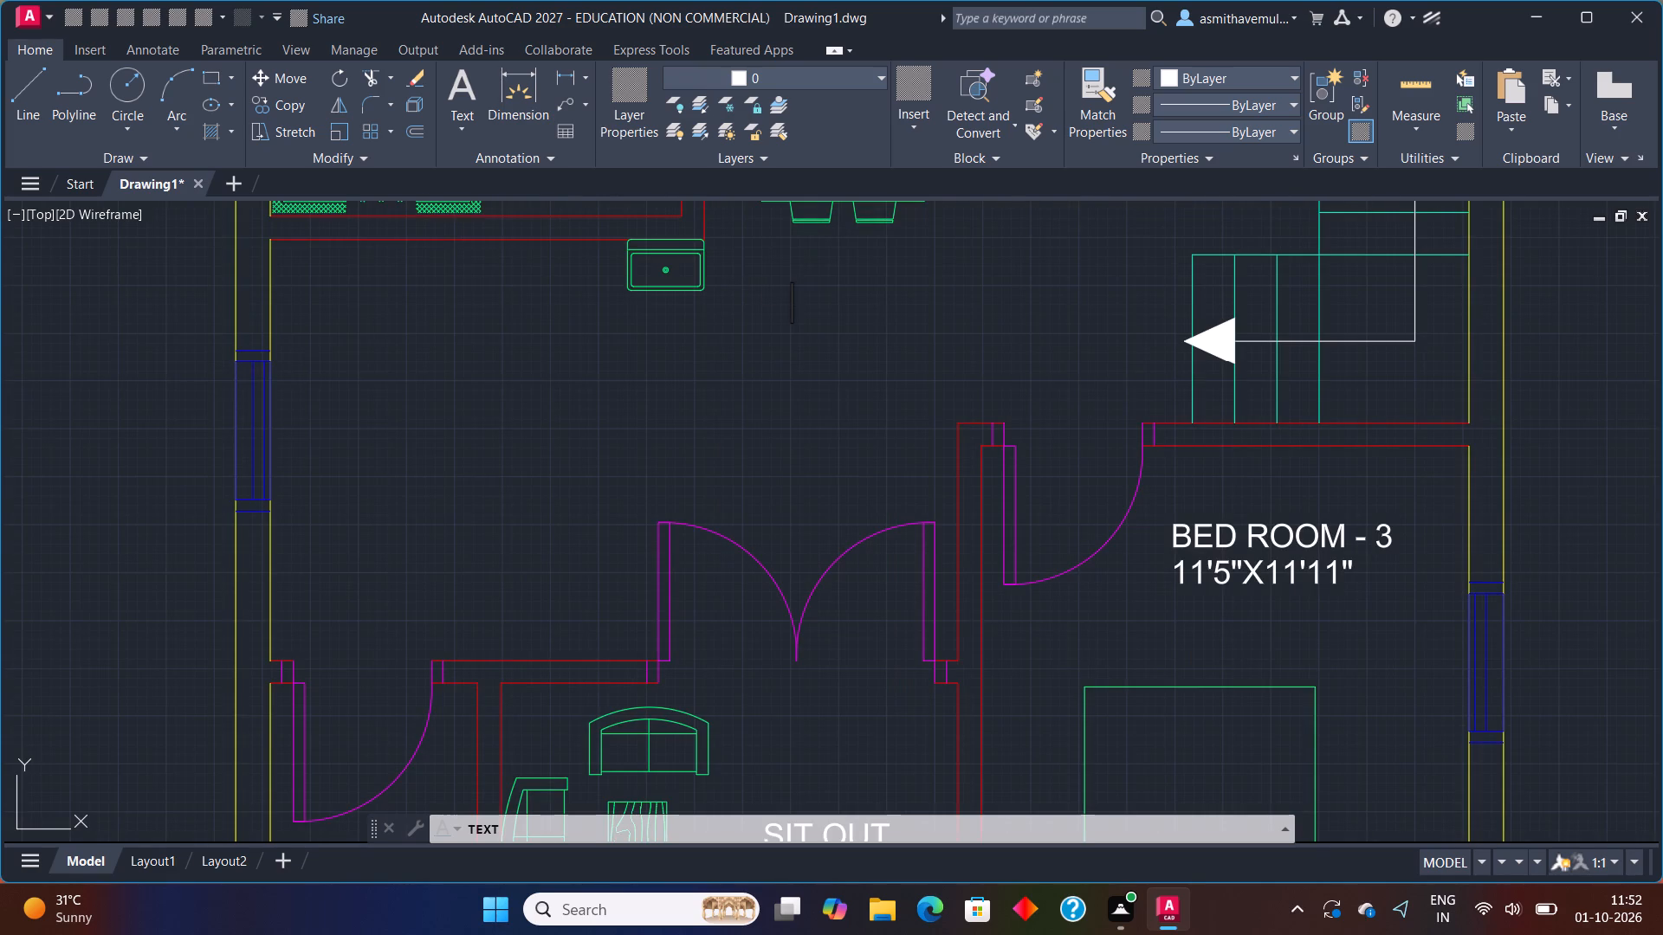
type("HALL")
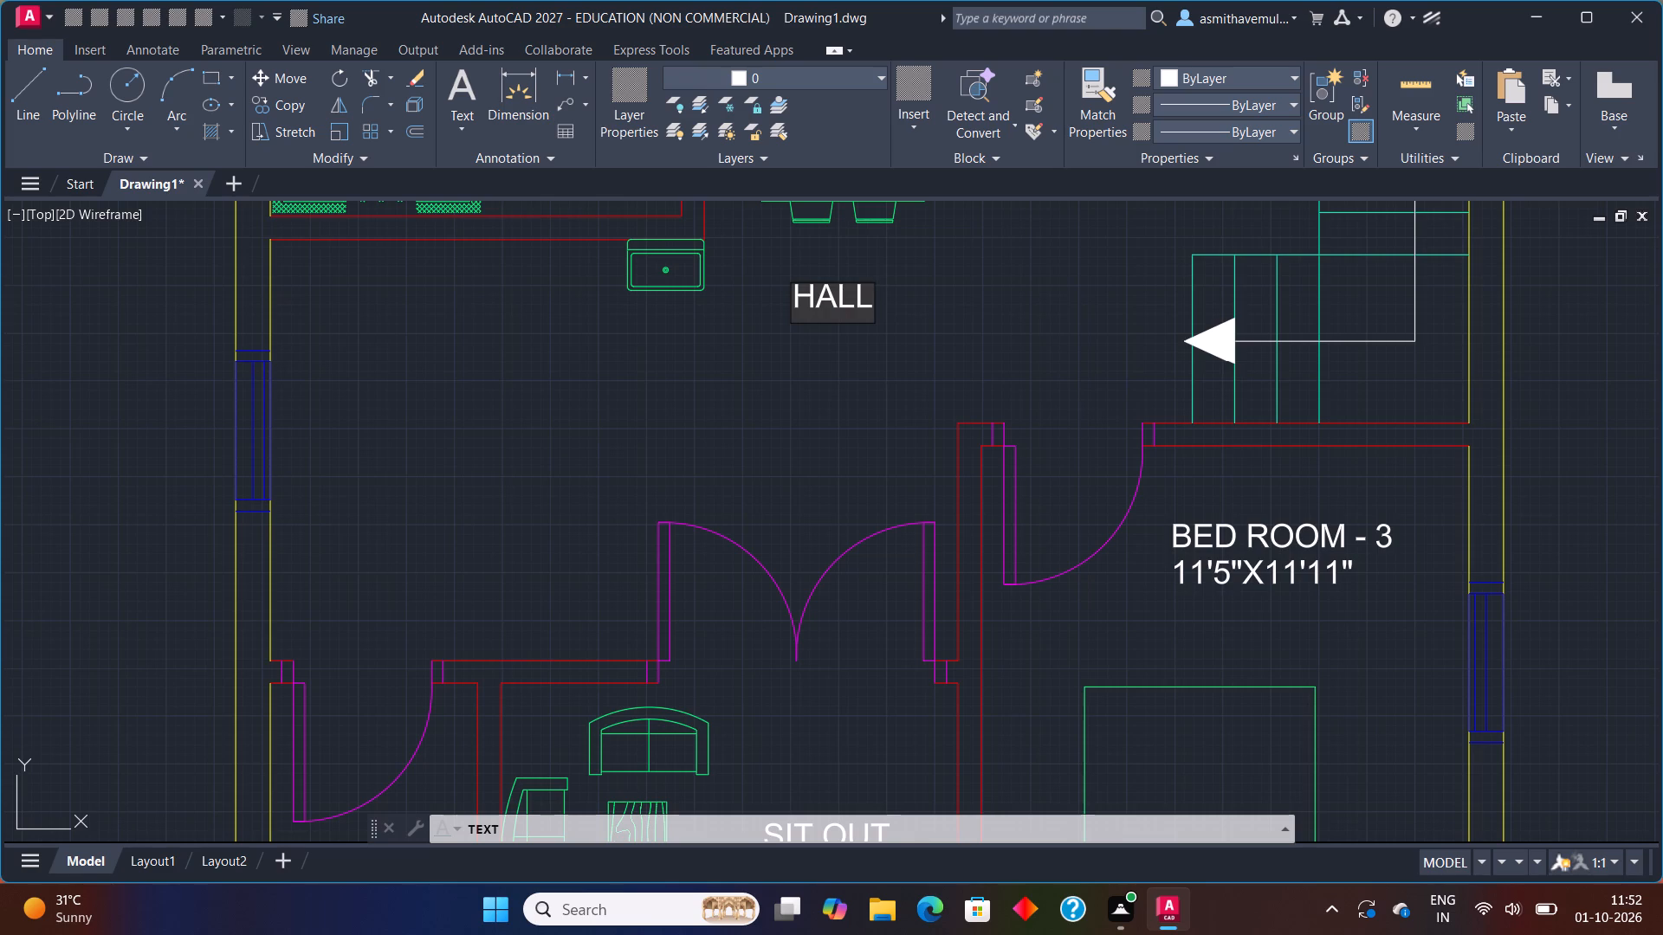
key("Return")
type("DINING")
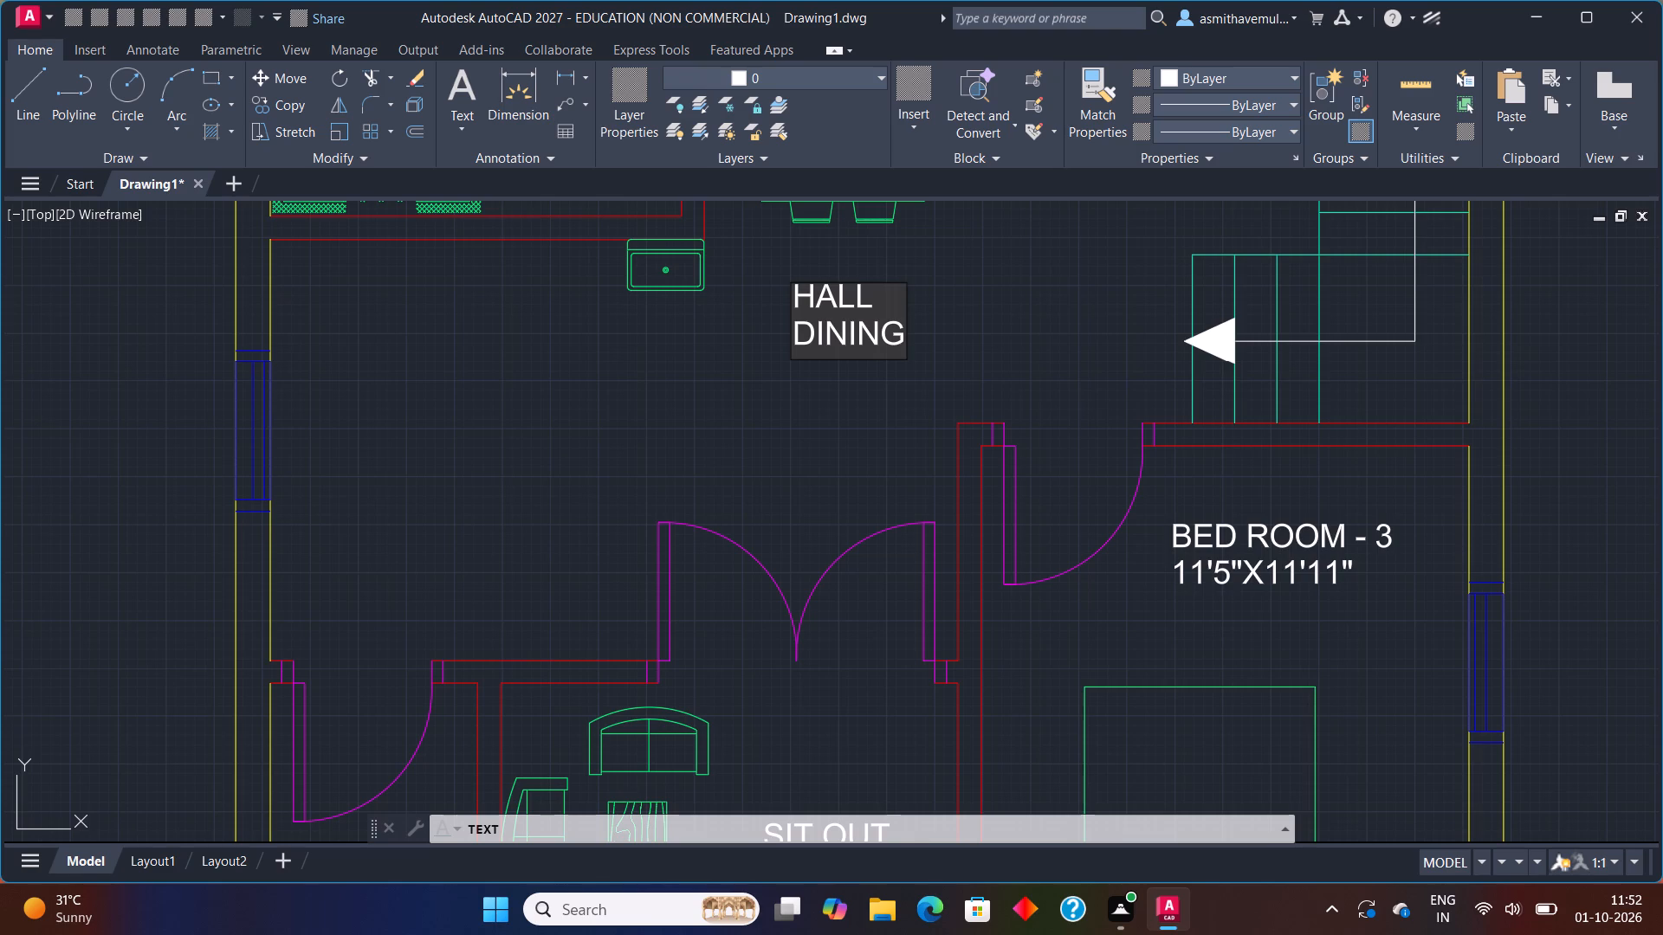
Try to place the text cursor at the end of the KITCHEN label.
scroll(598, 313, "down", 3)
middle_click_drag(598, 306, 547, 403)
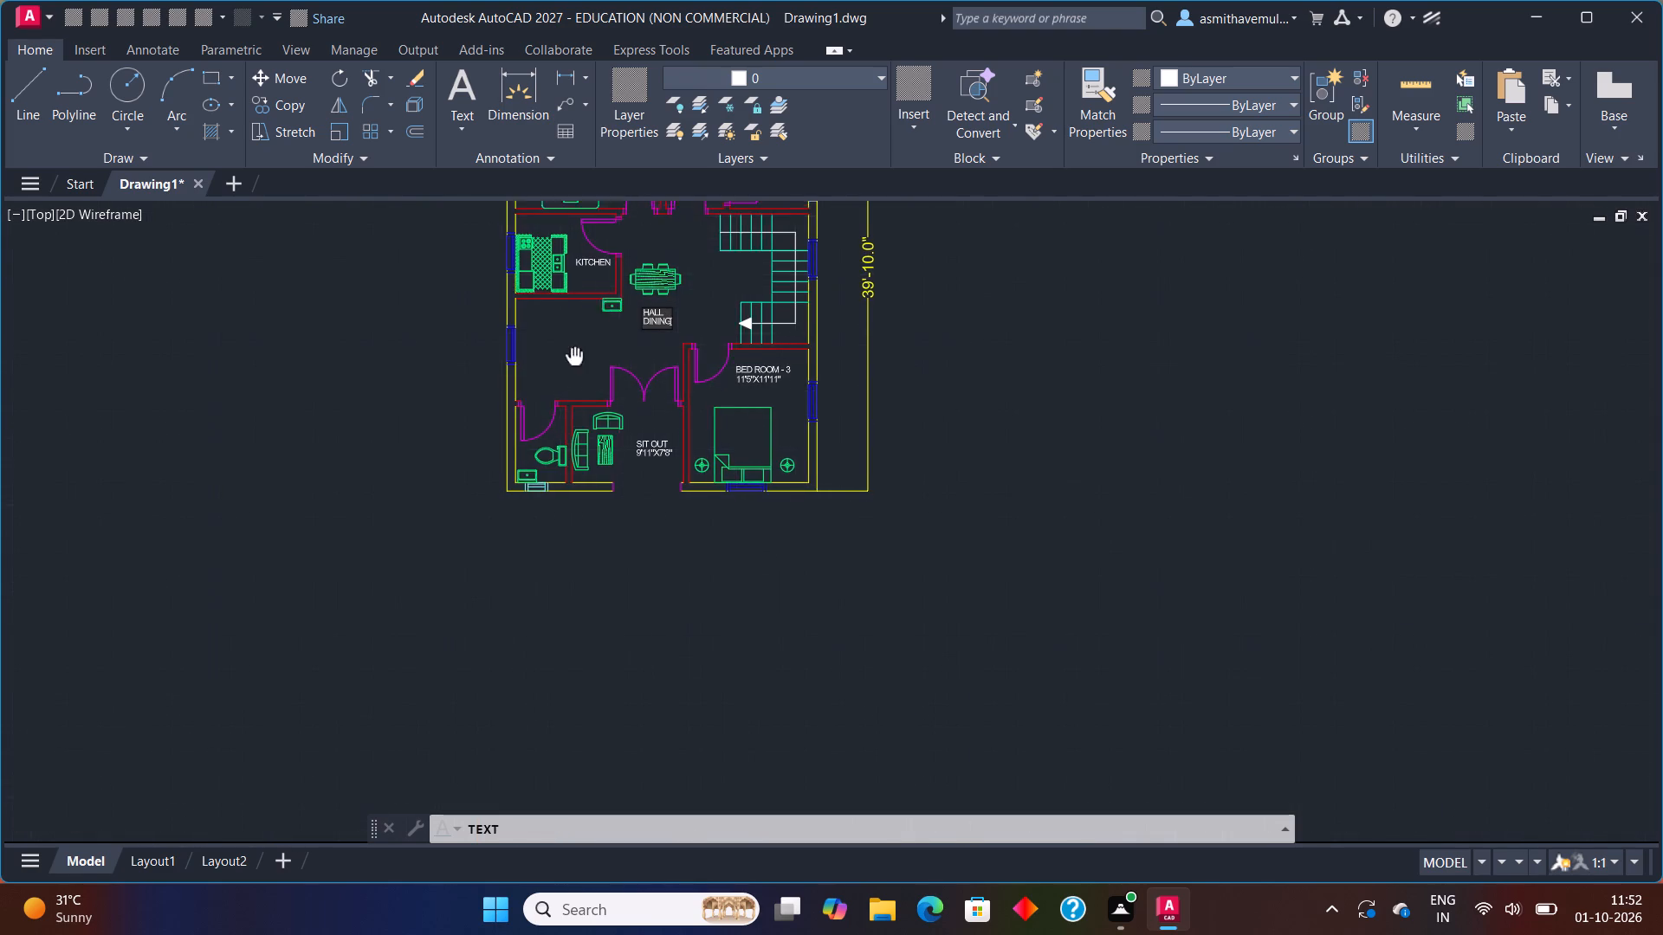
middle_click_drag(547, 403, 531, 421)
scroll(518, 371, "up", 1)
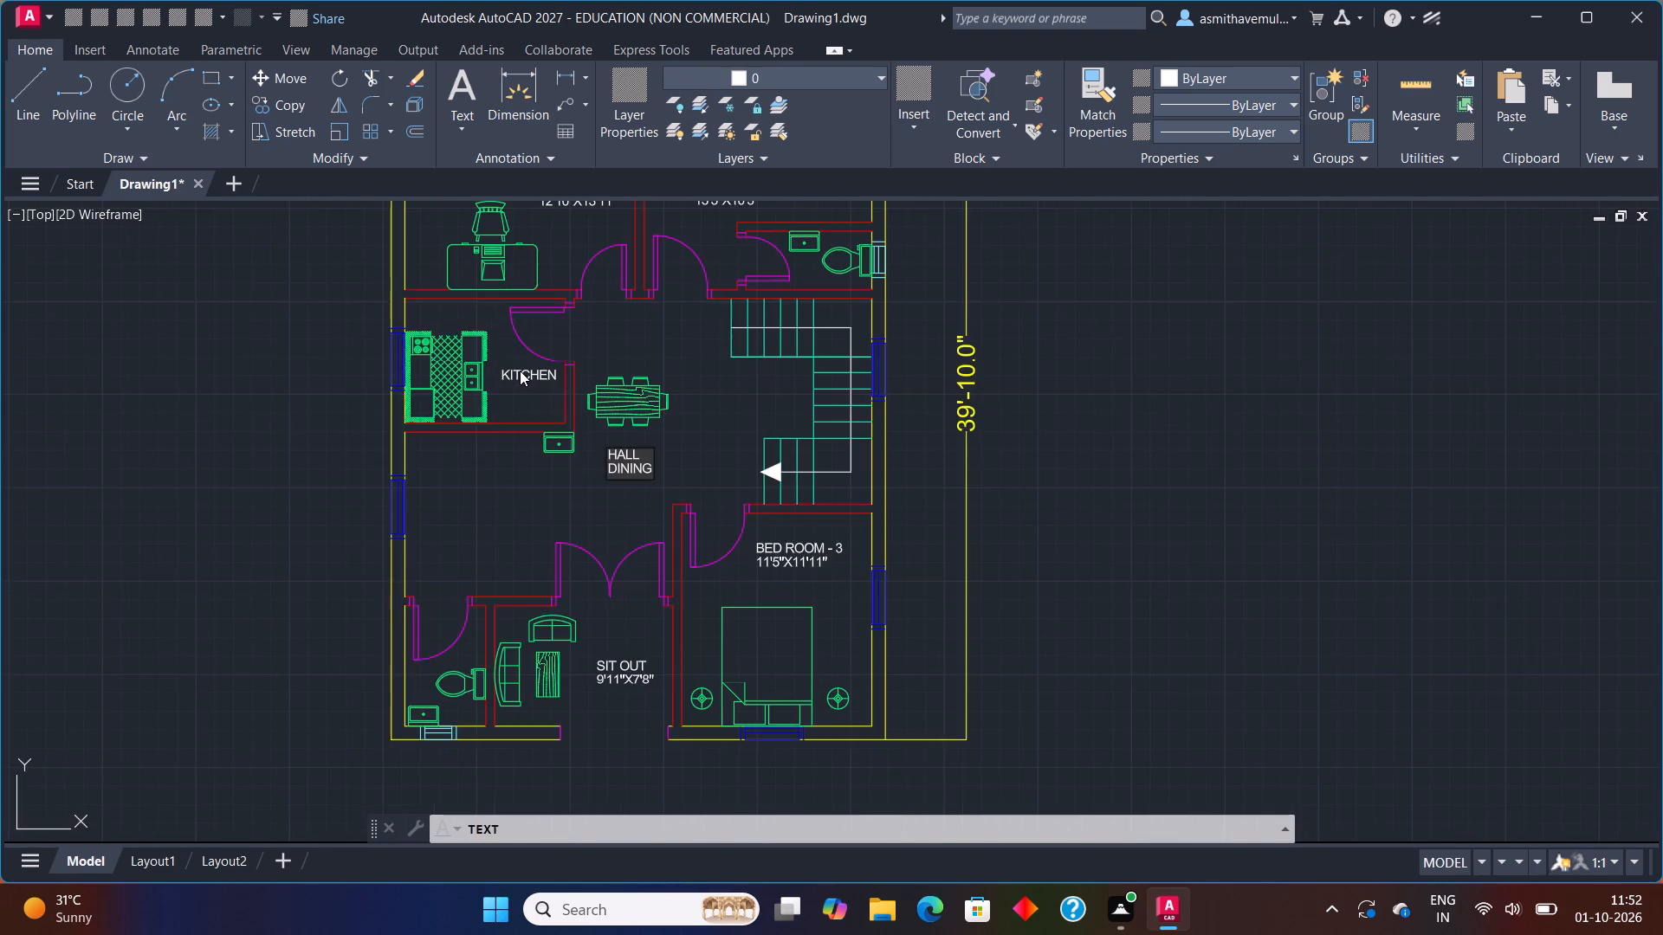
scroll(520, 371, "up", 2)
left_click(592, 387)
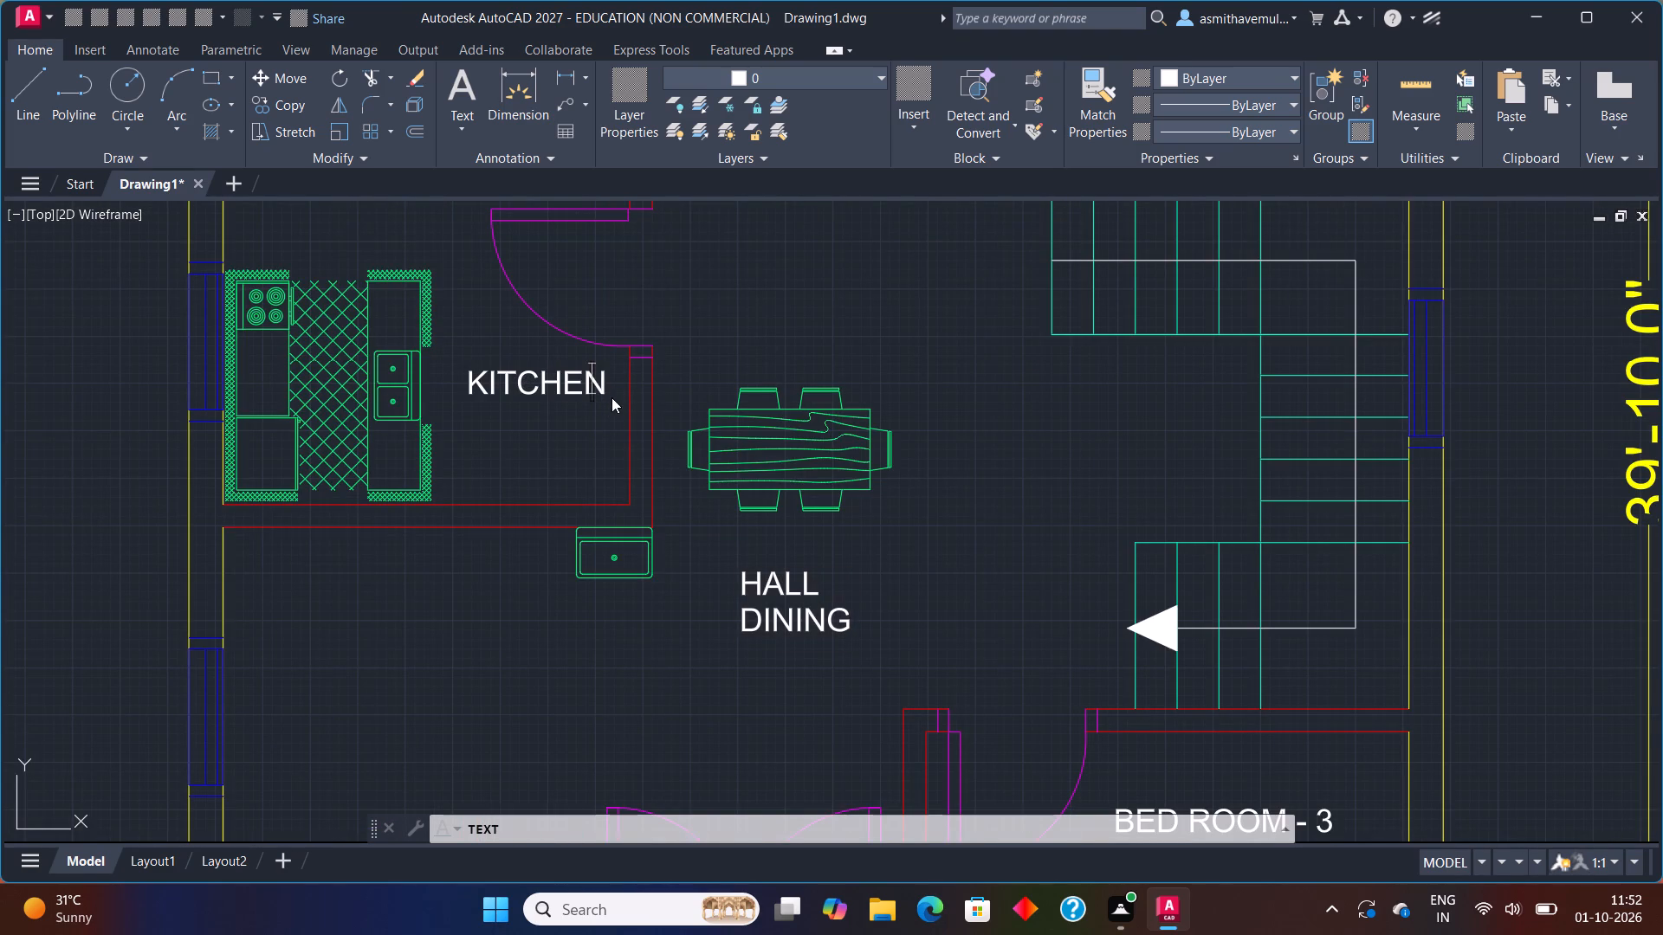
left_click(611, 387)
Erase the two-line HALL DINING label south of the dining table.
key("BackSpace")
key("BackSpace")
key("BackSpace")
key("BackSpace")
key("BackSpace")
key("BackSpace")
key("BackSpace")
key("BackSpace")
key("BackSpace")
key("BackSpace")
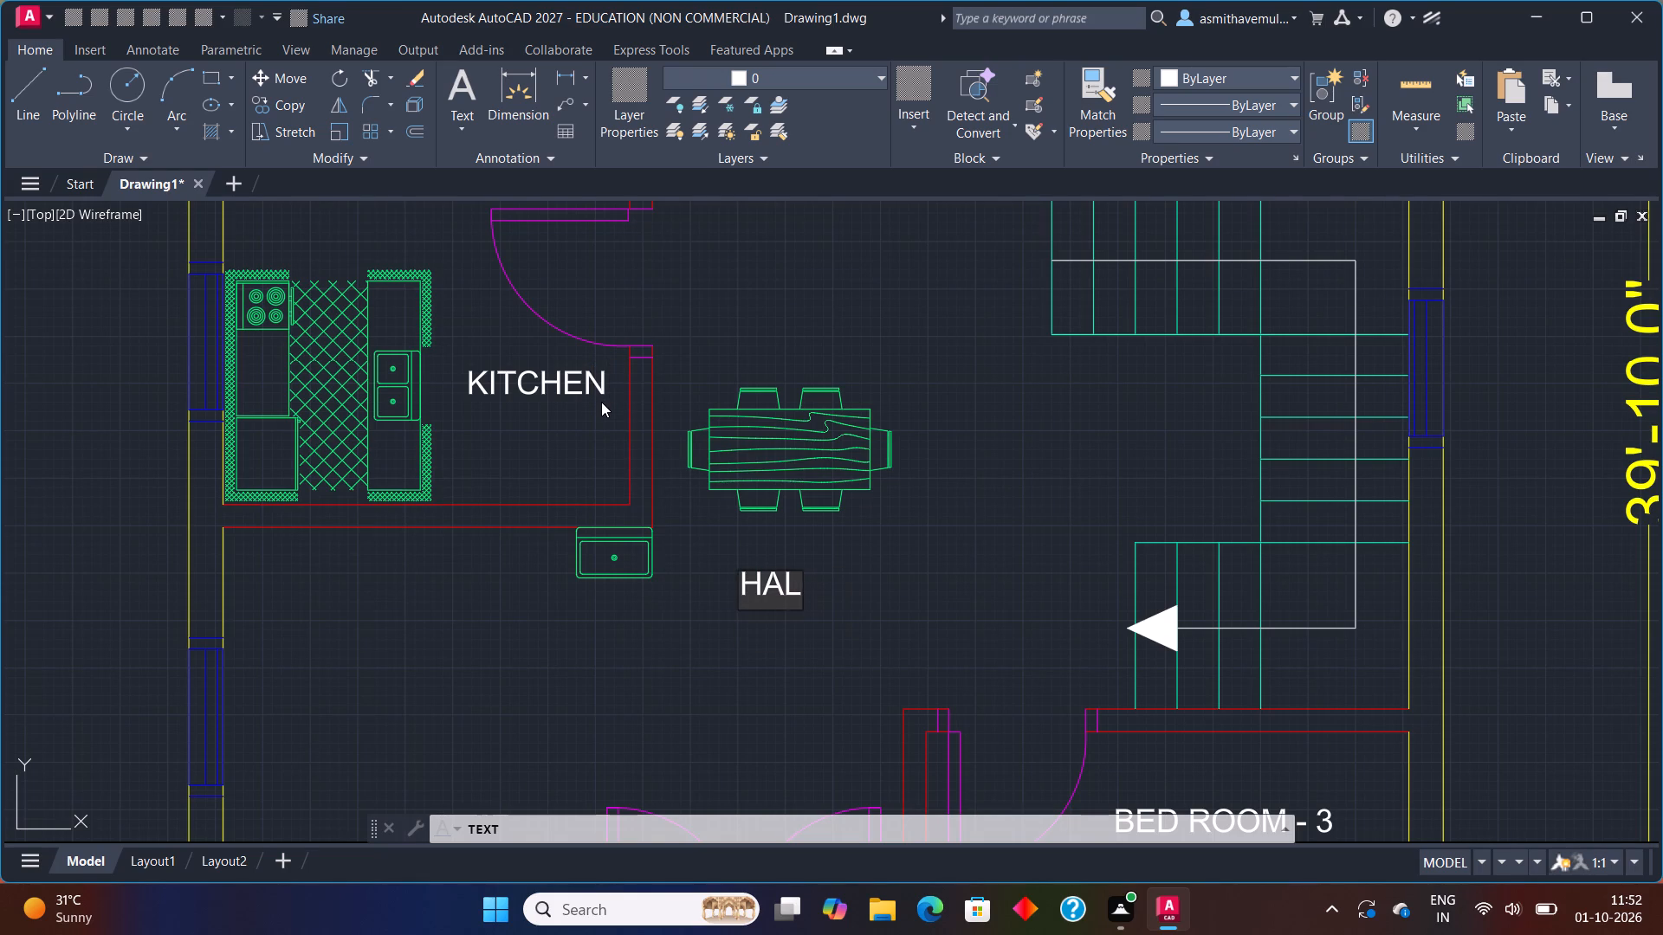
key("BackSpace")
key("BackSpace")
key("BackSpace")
Erase the SIT OUT label together with its room size line.
key("BackSpace")
key("BackSpace")
key("BackSpace")
key("BackSpace")
key("BackSpace")
key("BackSpace")
key("BackSpace")
key("BackSpace")
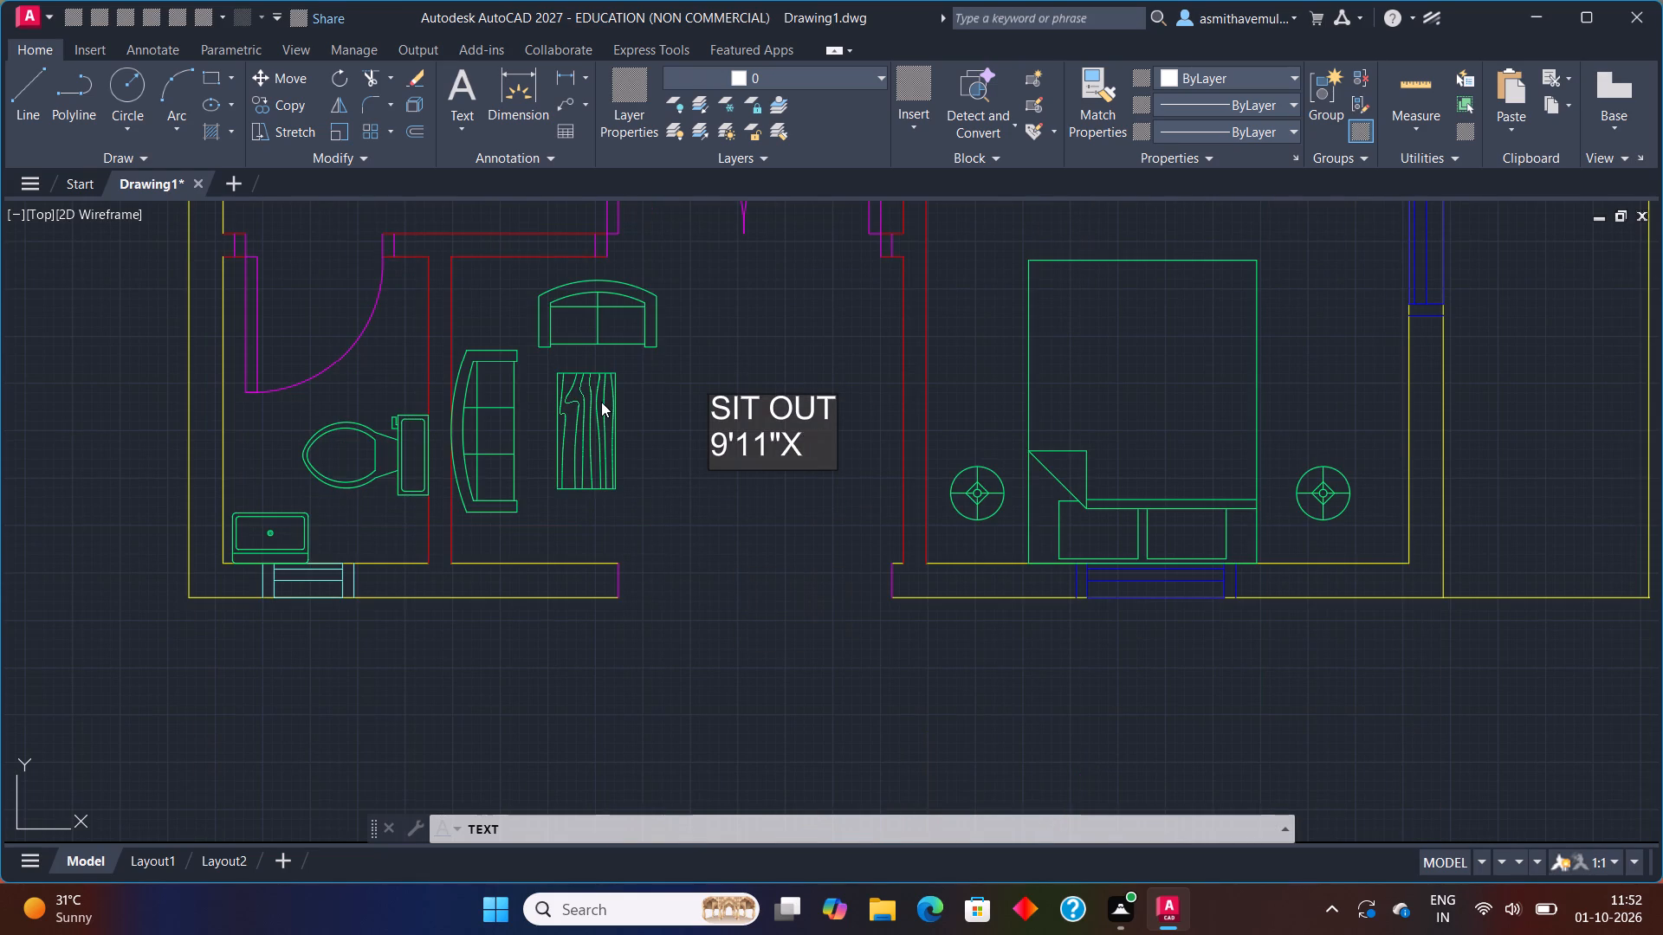
key("BackSpace")
key("BackSpace")
key("BackSpace")
key("BackSpace")
key("BackSpace")
key("BackSpace")
key("BackSpace")
key("BackSpace")
key("BackSpace")
key("BackSpace")
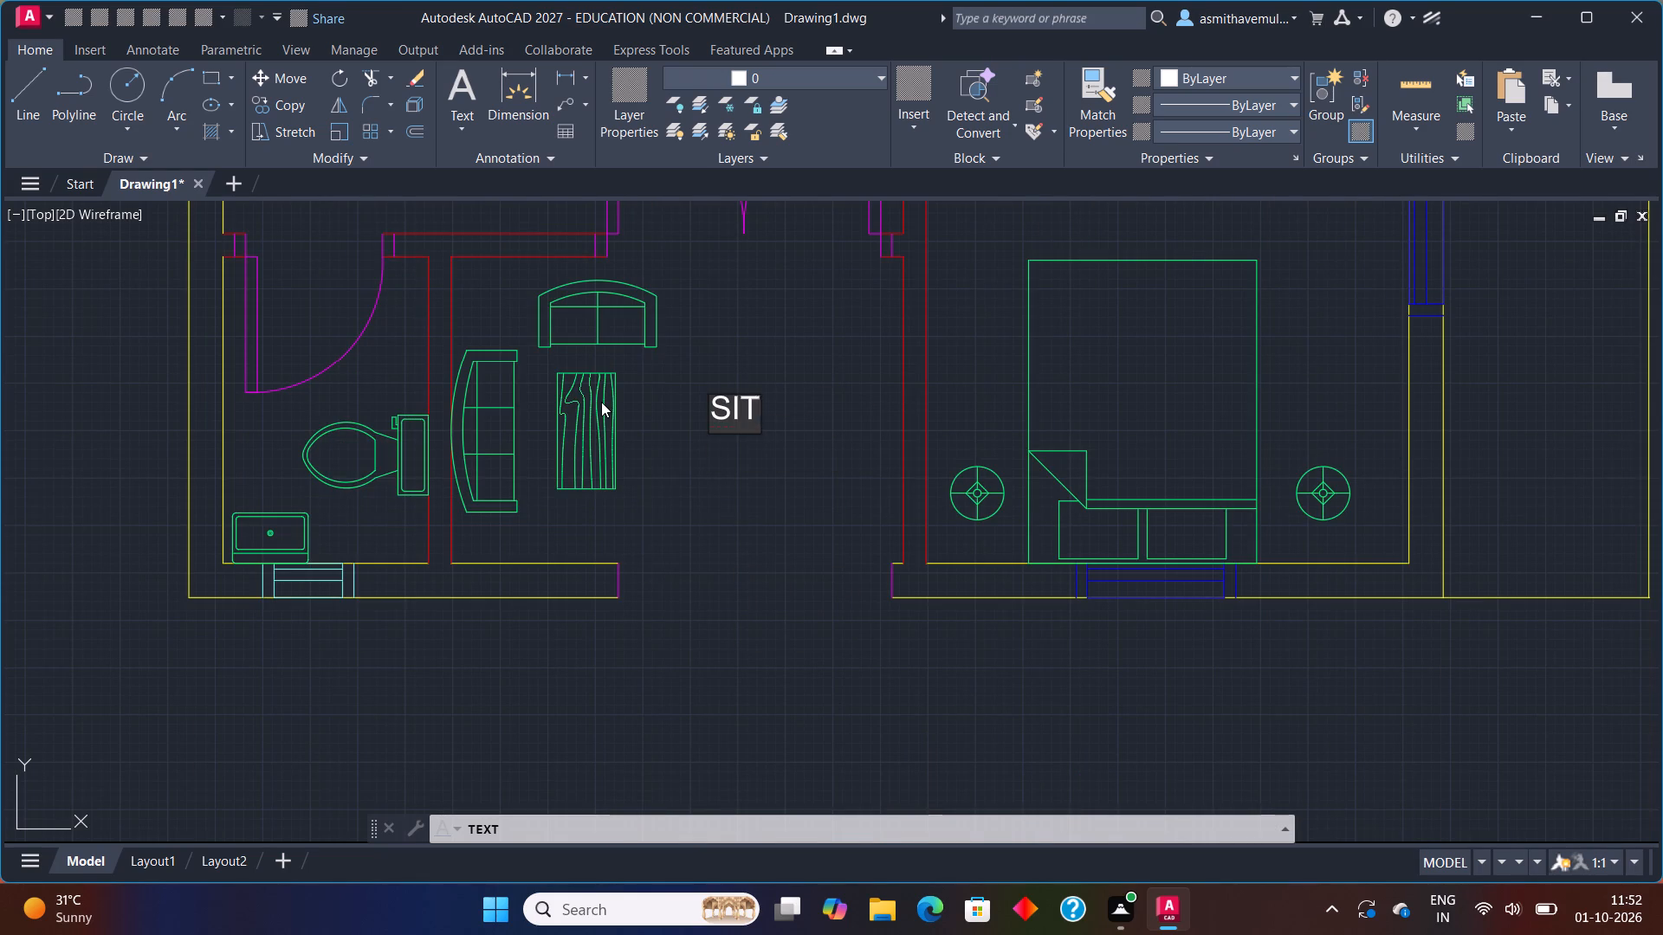
key("BackSpace")
key("BackSpace")
key("BackSpace")
key("BackSpace")
Erase the rest of the SIT OUT label and the two-line BED ROOM - 3 label, back to the line below KITCHEN.
key("BackSpace")
key("BackSpace")
key("BackSpace")
key("BackSpace")
key("BackSpace")
key("BackSpace")
key("BackSpace")
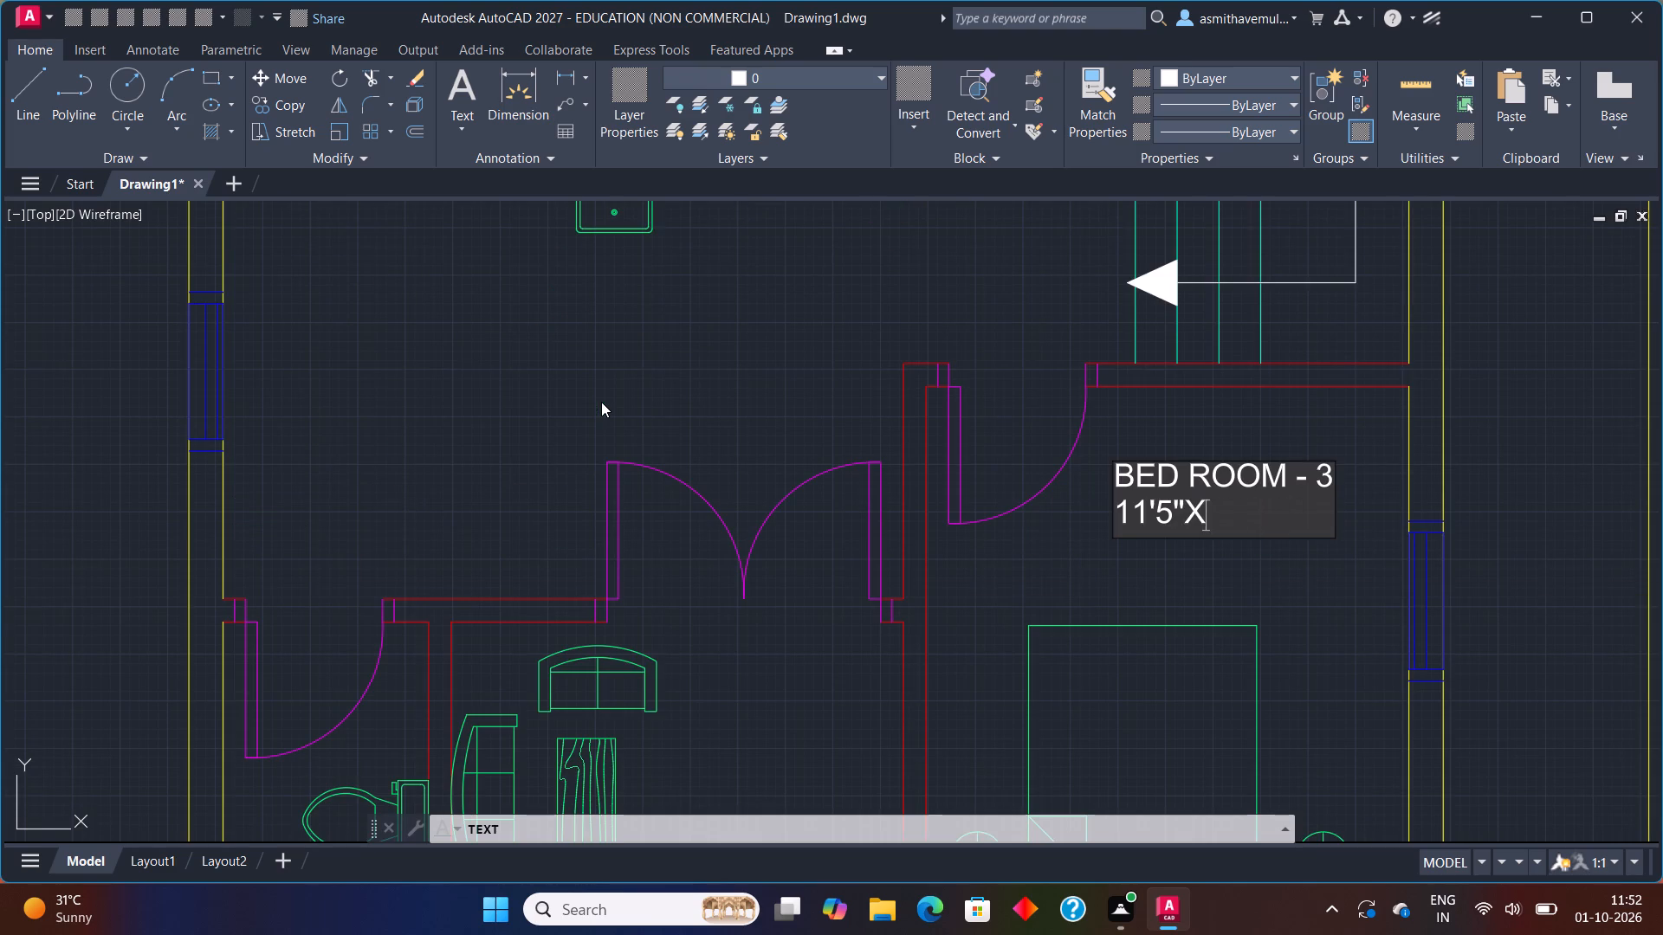
key("BackSpace")
key("BackSpace")
key("BackSpace")
key("BackSpace")
key("BackSpace")
key("BackSpace")
key("BackSpace")
key("BackSpace")
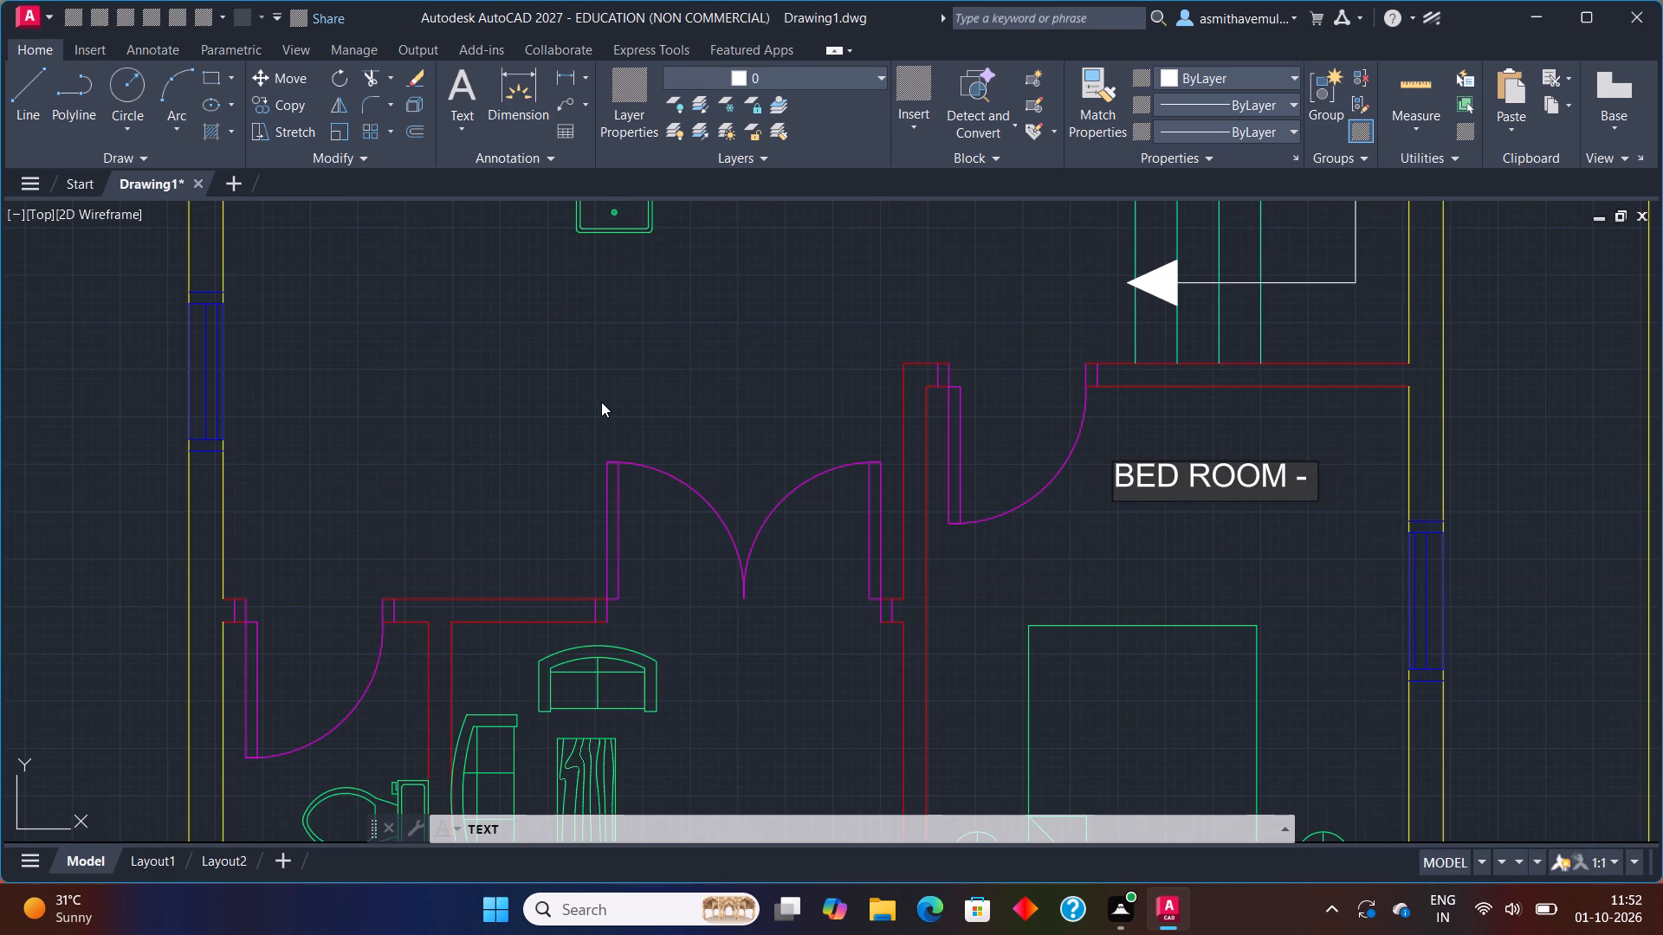
key("BackSpace")
key("BackSpace")
key("BackSpace")
key("BackSpace")
key("BackSpace")
key("BackSpace")
key("BackSpace")
key("BackSpace")
key("BackSpace")
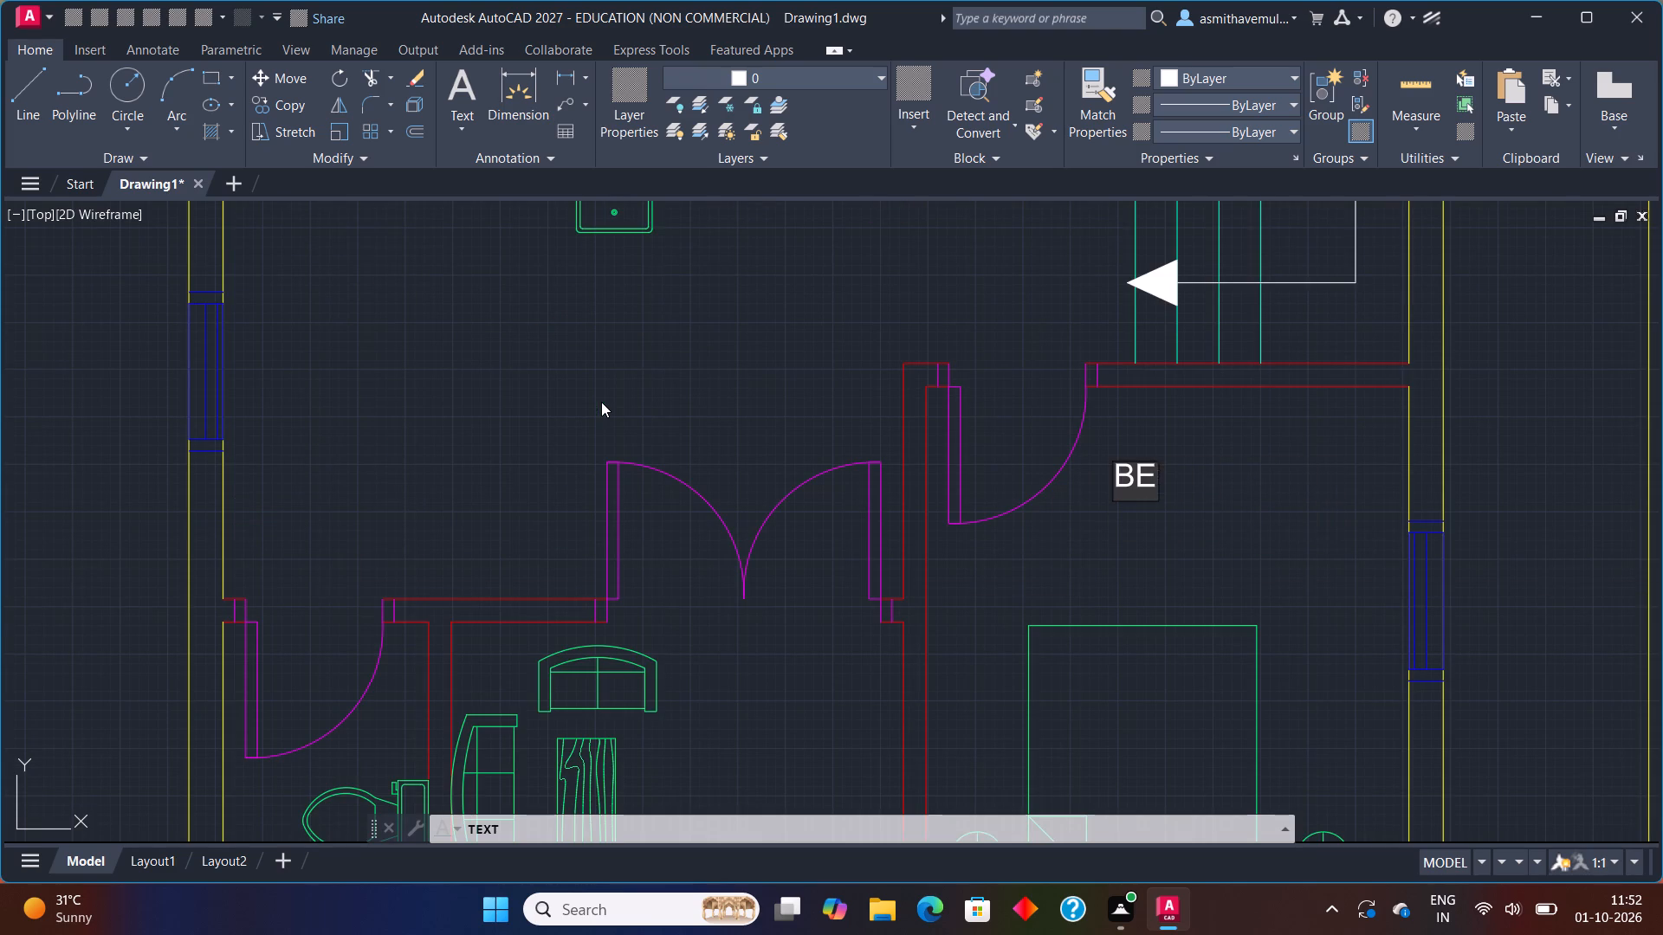
key("BackSpace")
key("BackSpace")
key("BackSpace")
key("BackSpace")
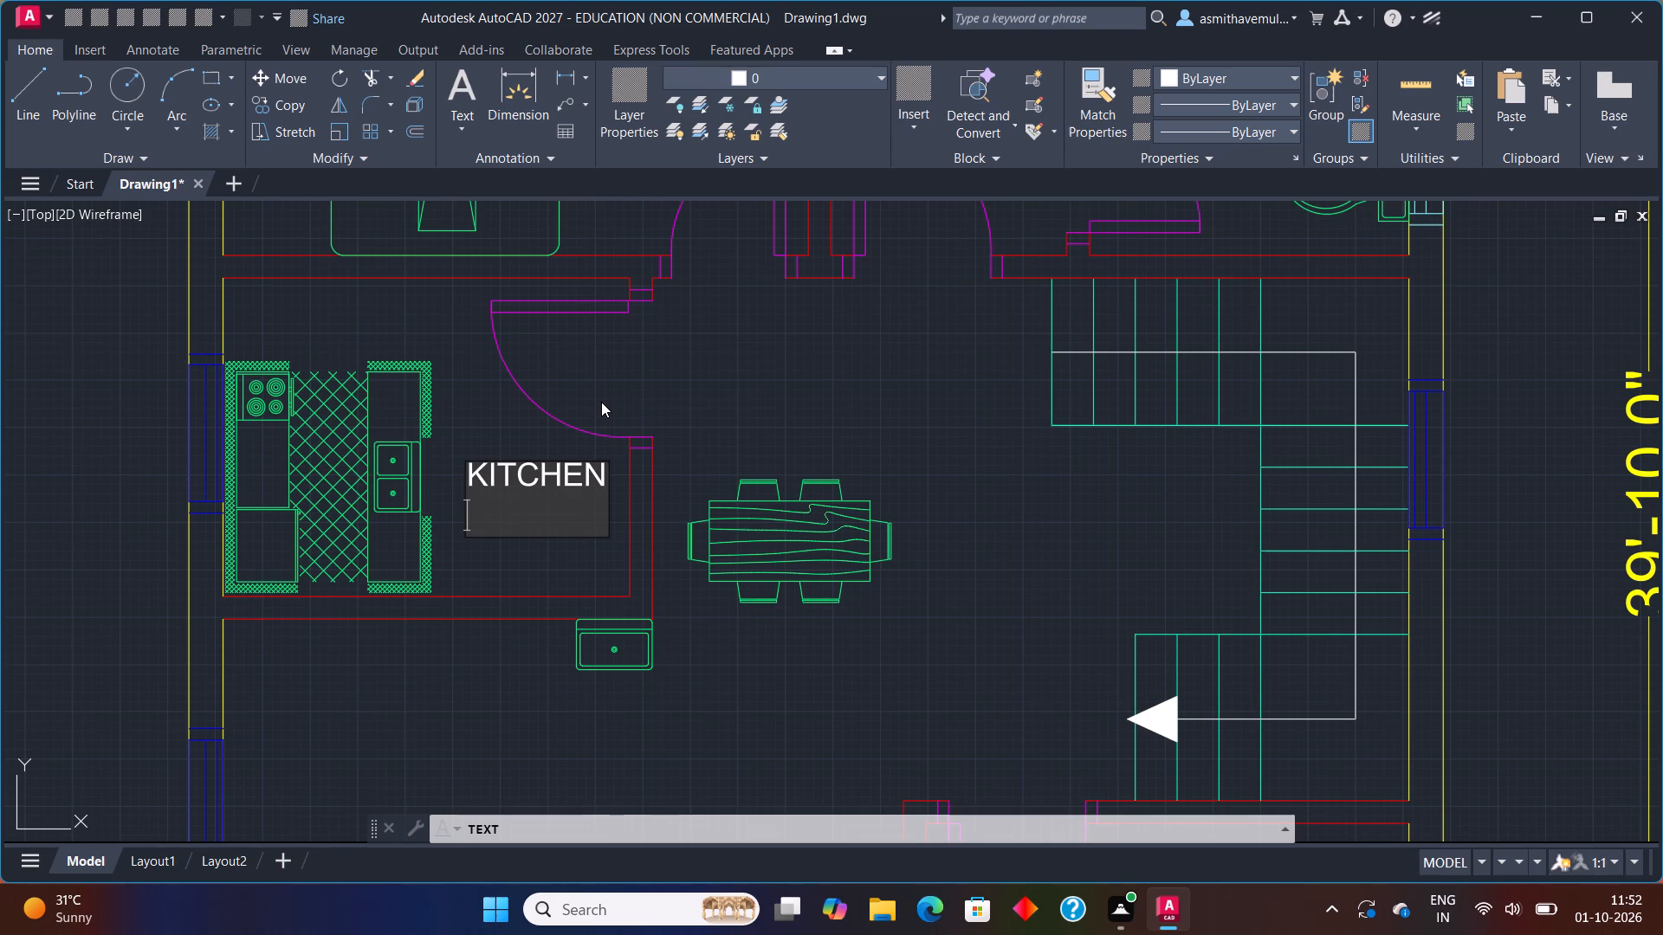
Enter the room size 8'11"X7' on the line below the KITCHEN label.
type("8'")
type("11")
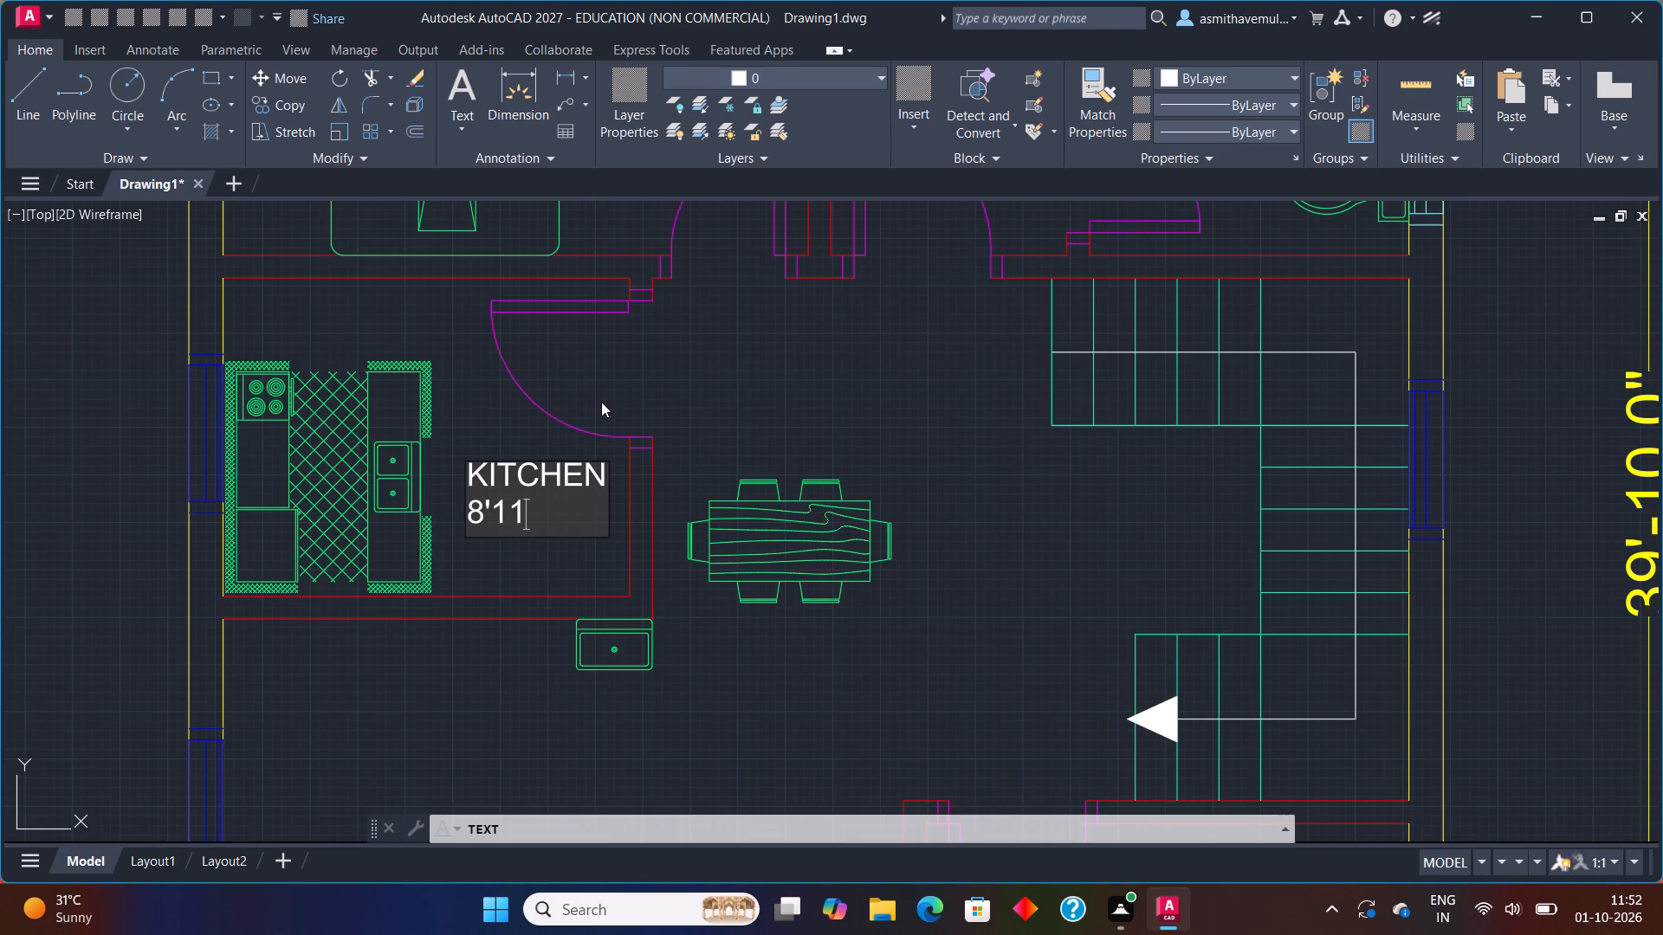
key("shift+quotedbl")
key("x")
key("7")
key("apostrophe")
Place the label BED ROOM - 3 in the southeast bedroom, between its door and the bed.
scroll(747, 678, "down", 1)
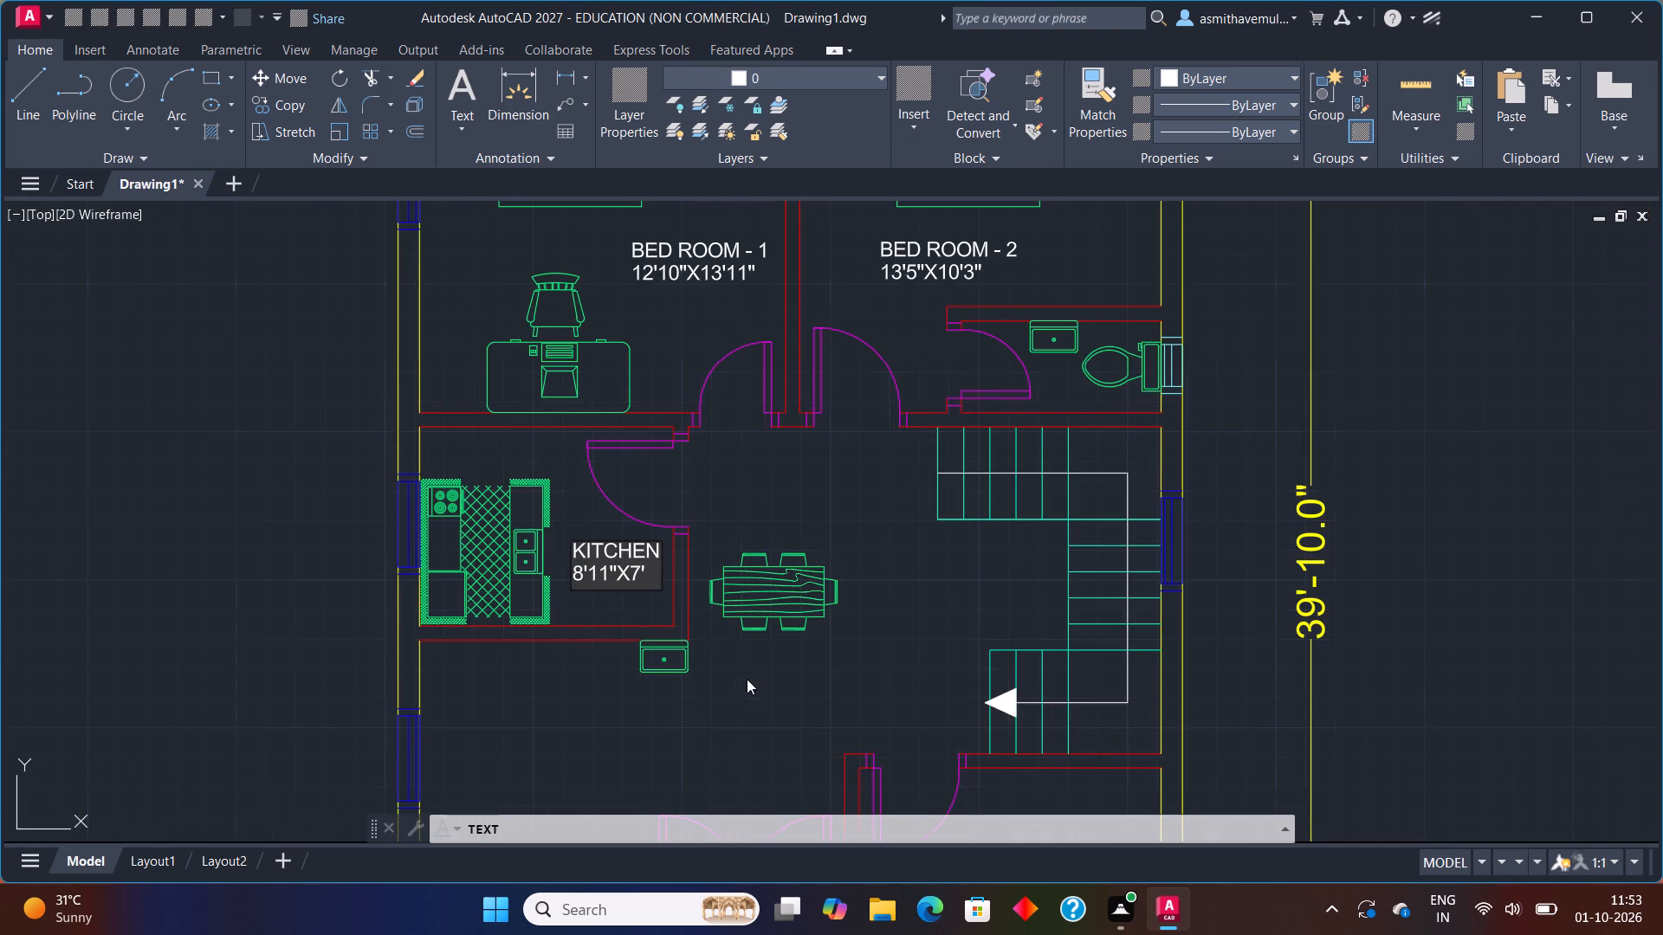
middle_click_drag(751, 675, 759, 415)
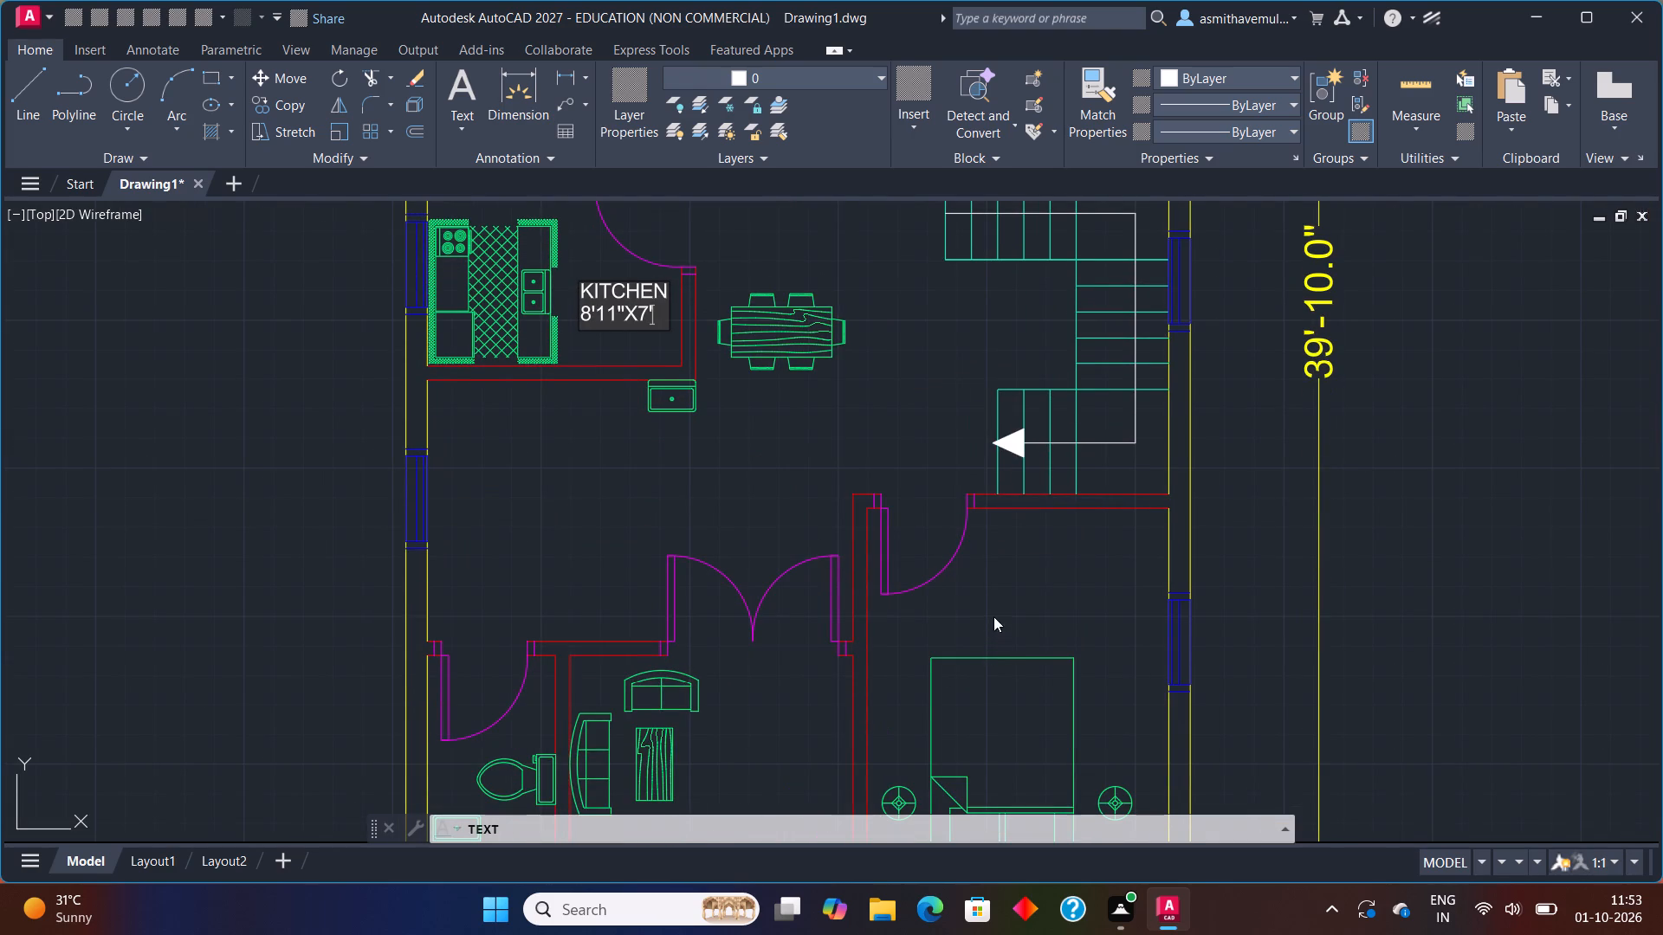
left_click(987, 582)
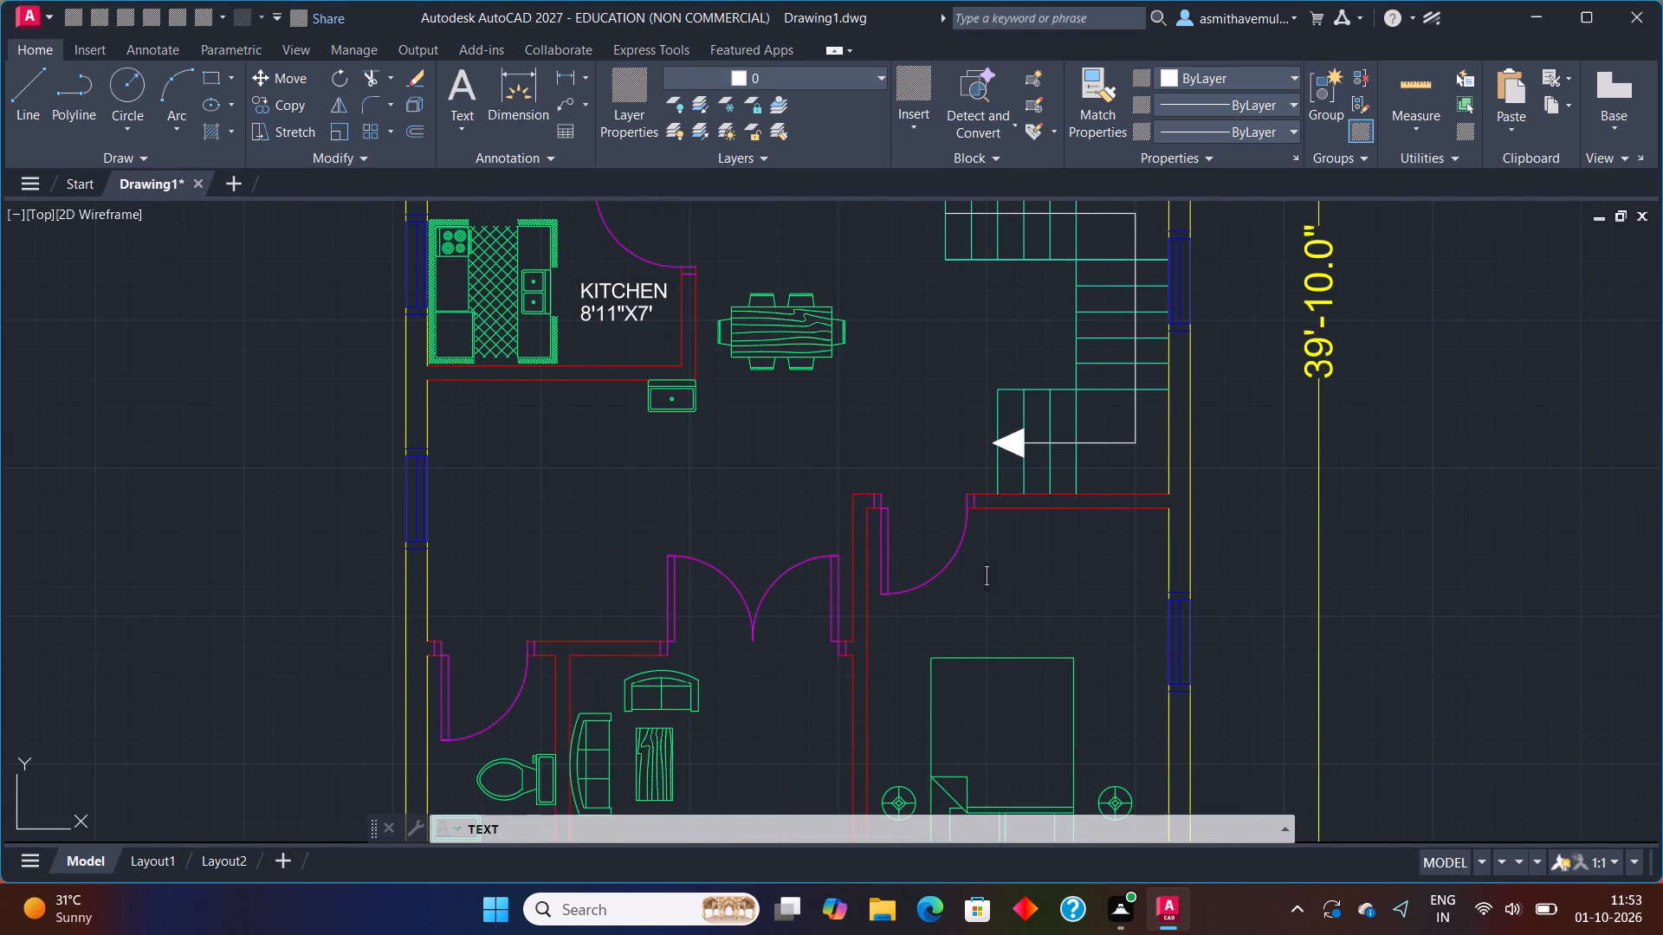
left_click(987, 568)
scroll(984, 576, "up", 2)
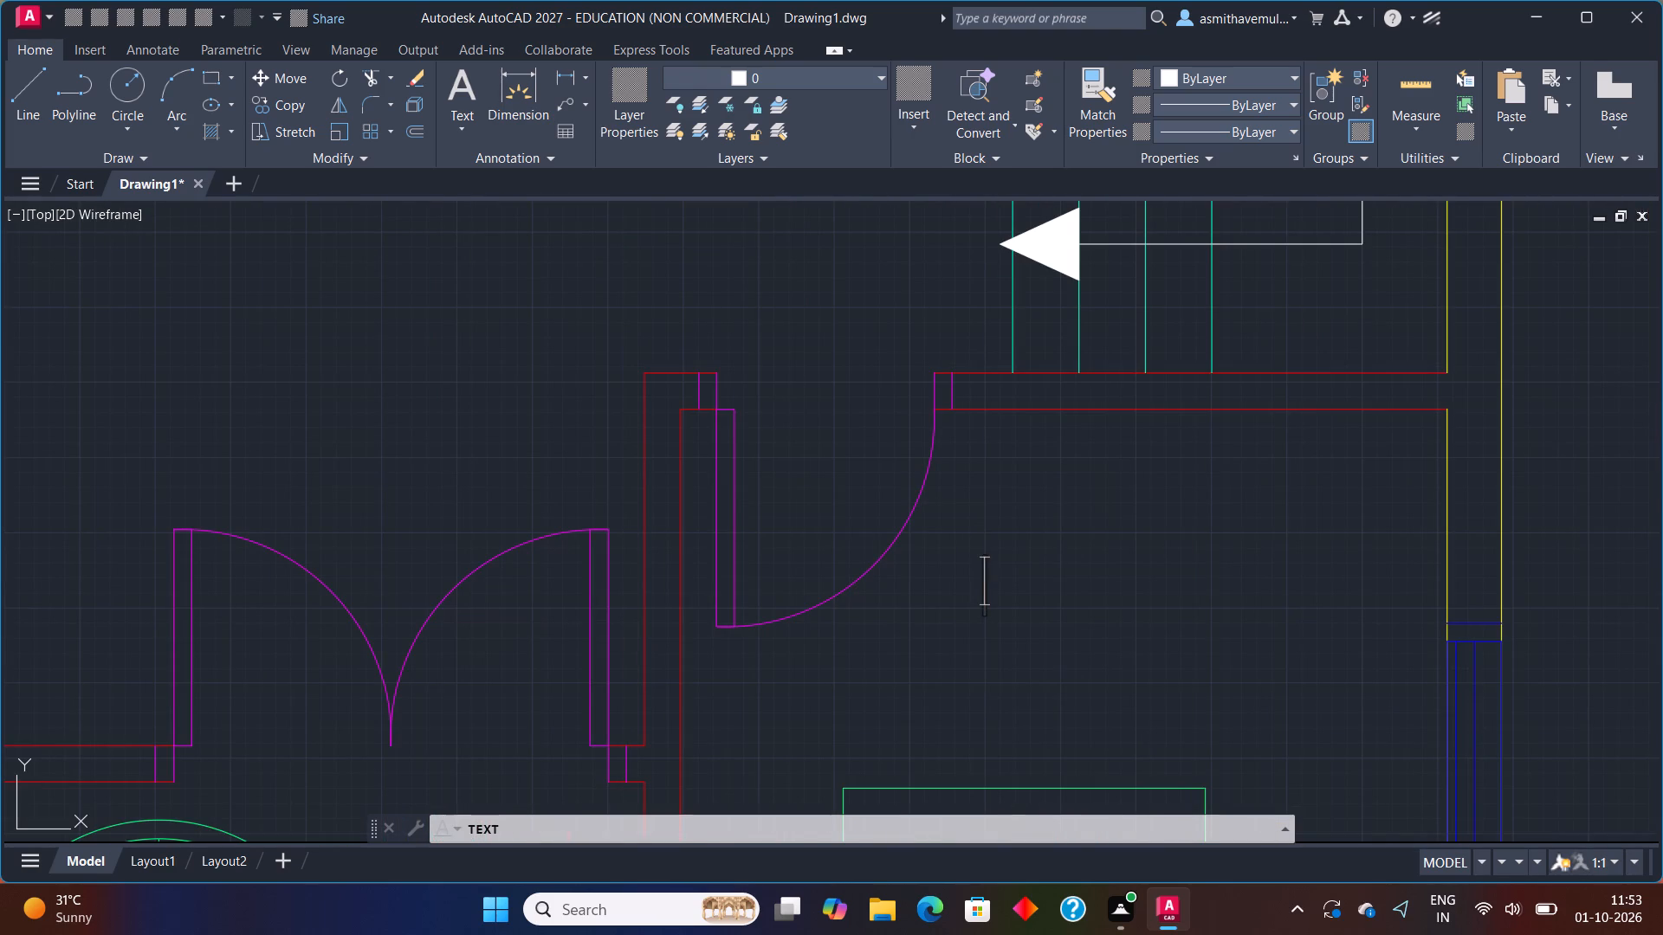
left_click(990, 556)
left_click(985, 578)
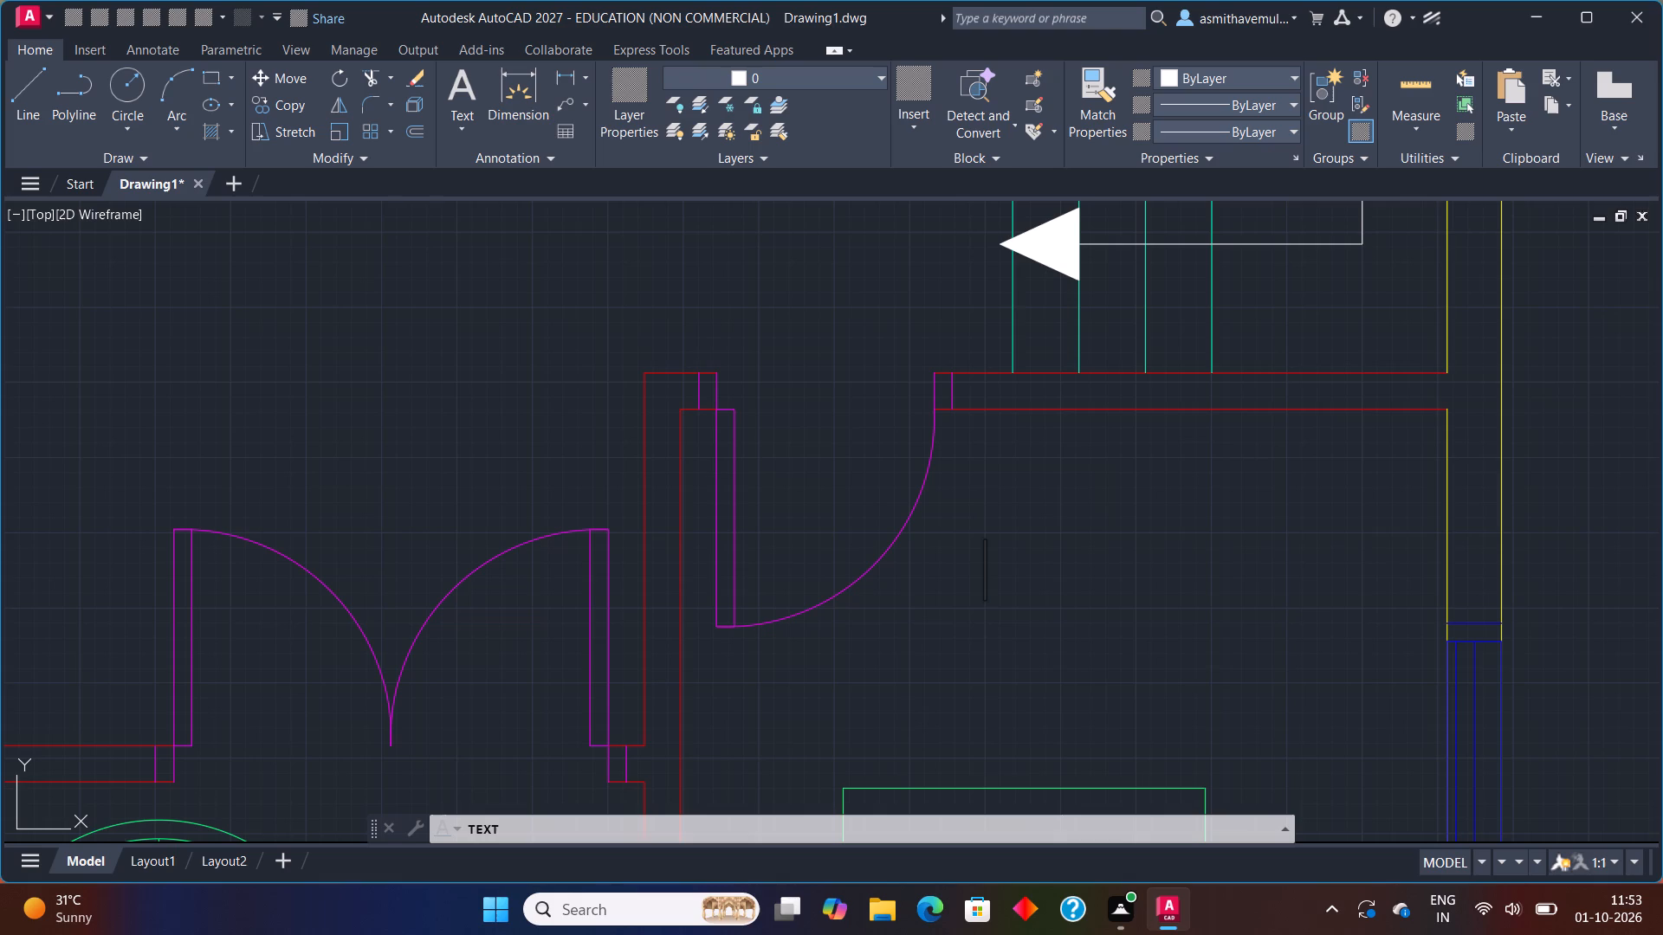
type("BED ROM")
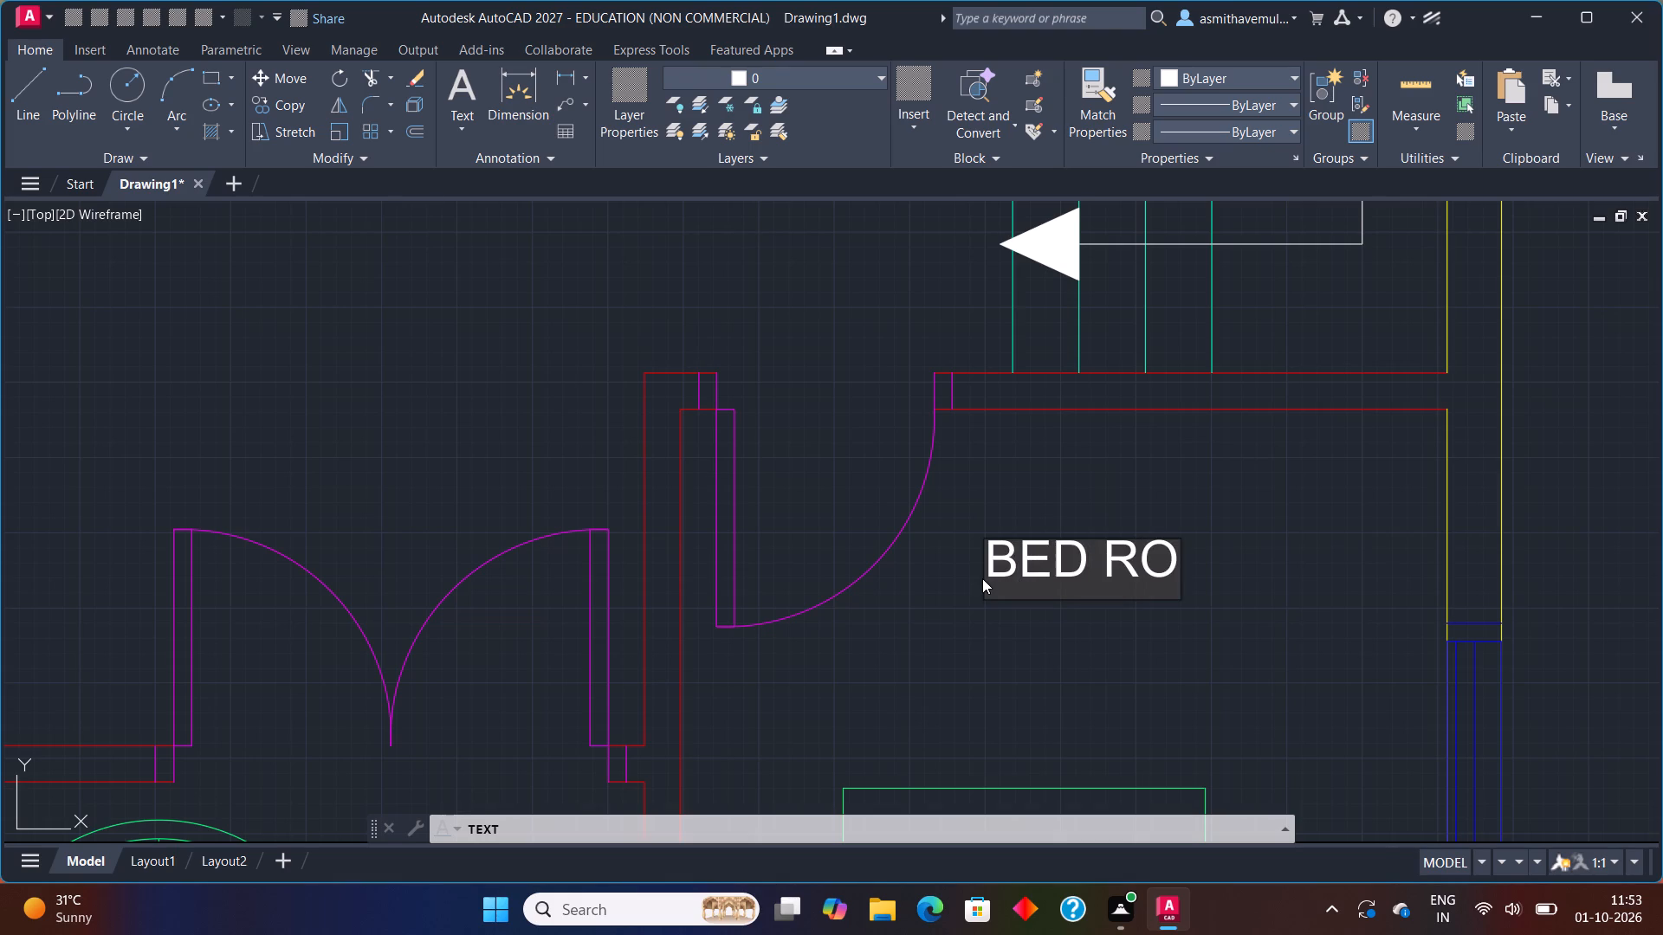
key("space")
key("BackSpace")
key("BackSpace")
type("OM")
key("space")
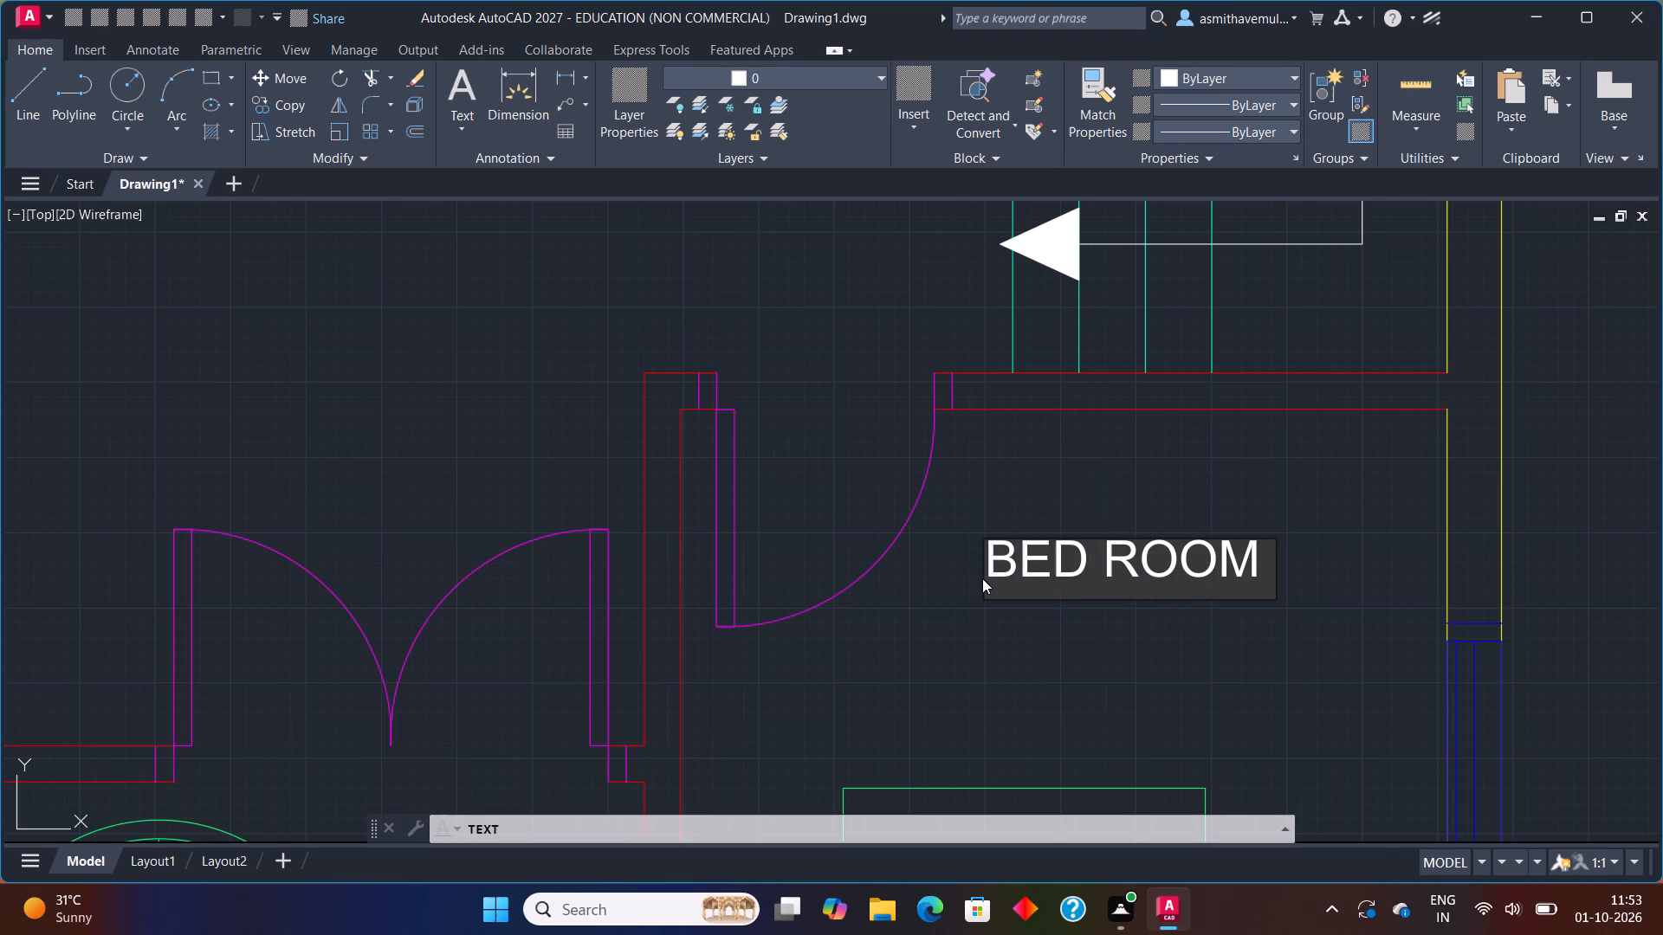
type("-")
key("space")
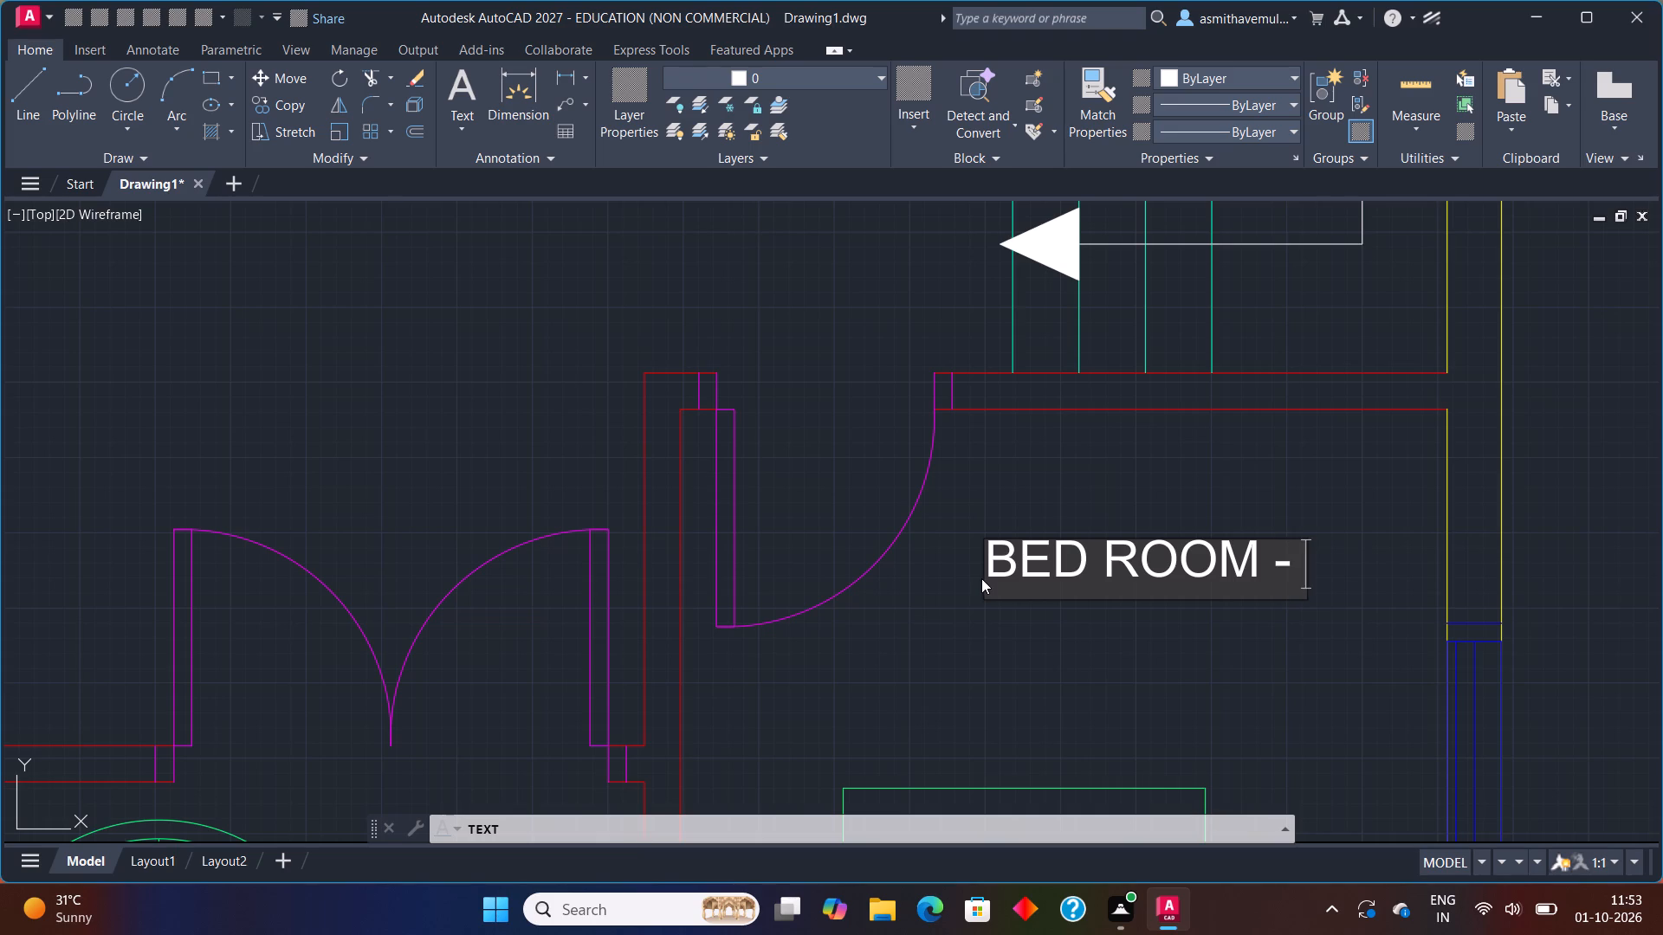
key("3")
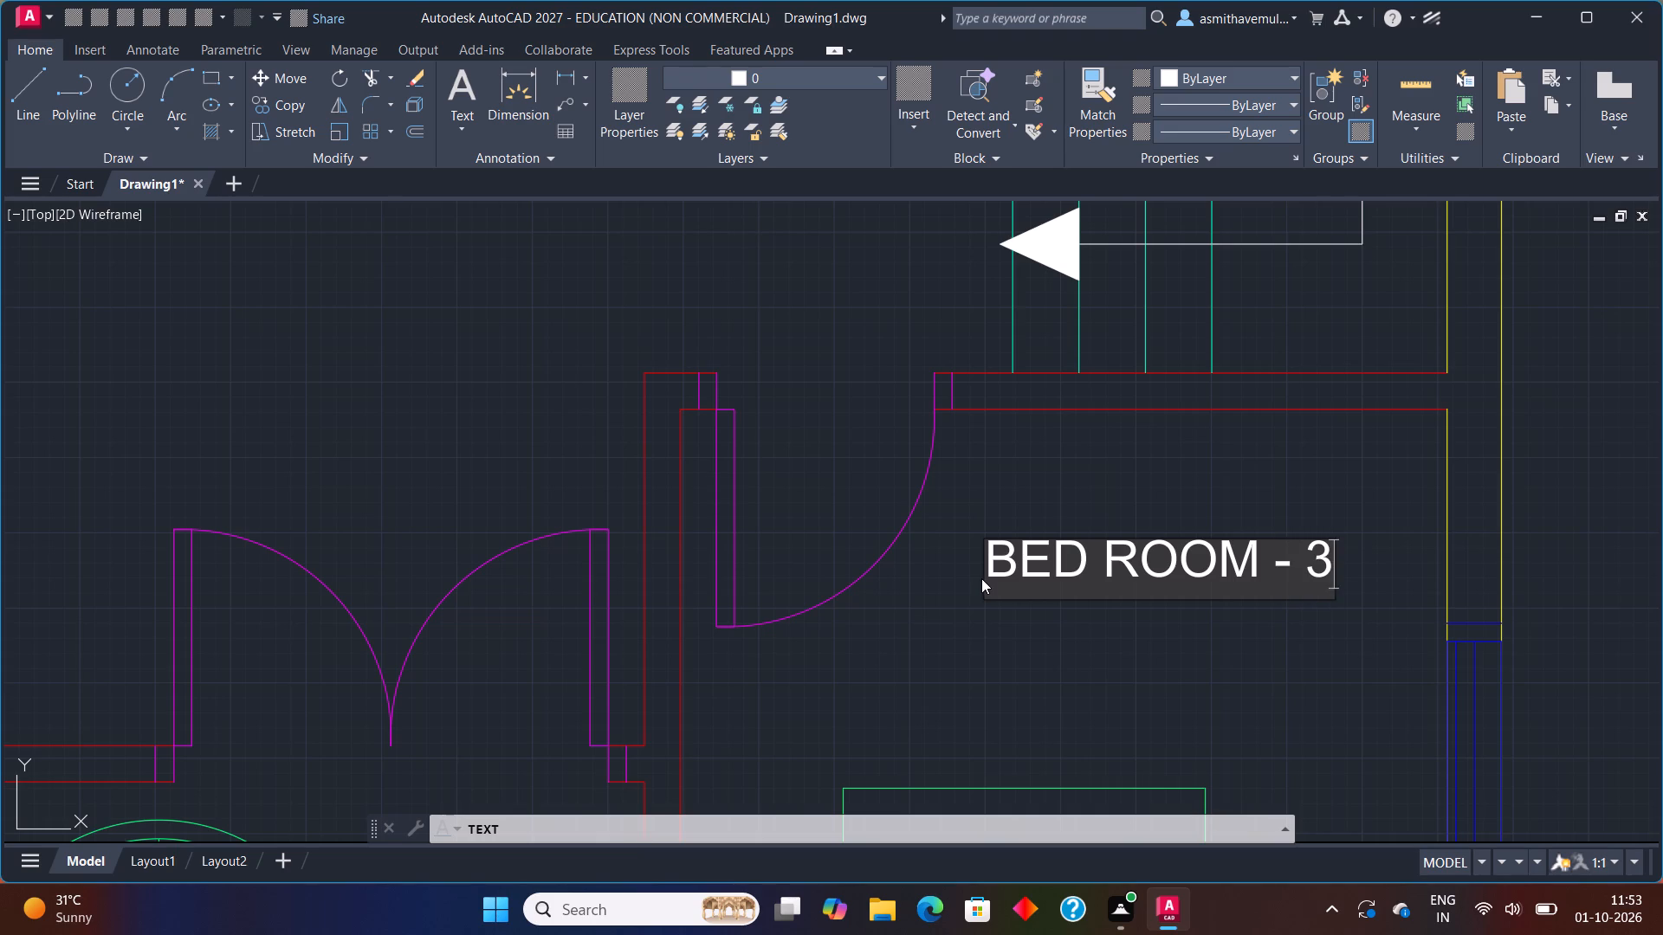
Add the room size 11'5"X11'11" on a second line under BED ROOM - 3.
key("Return")
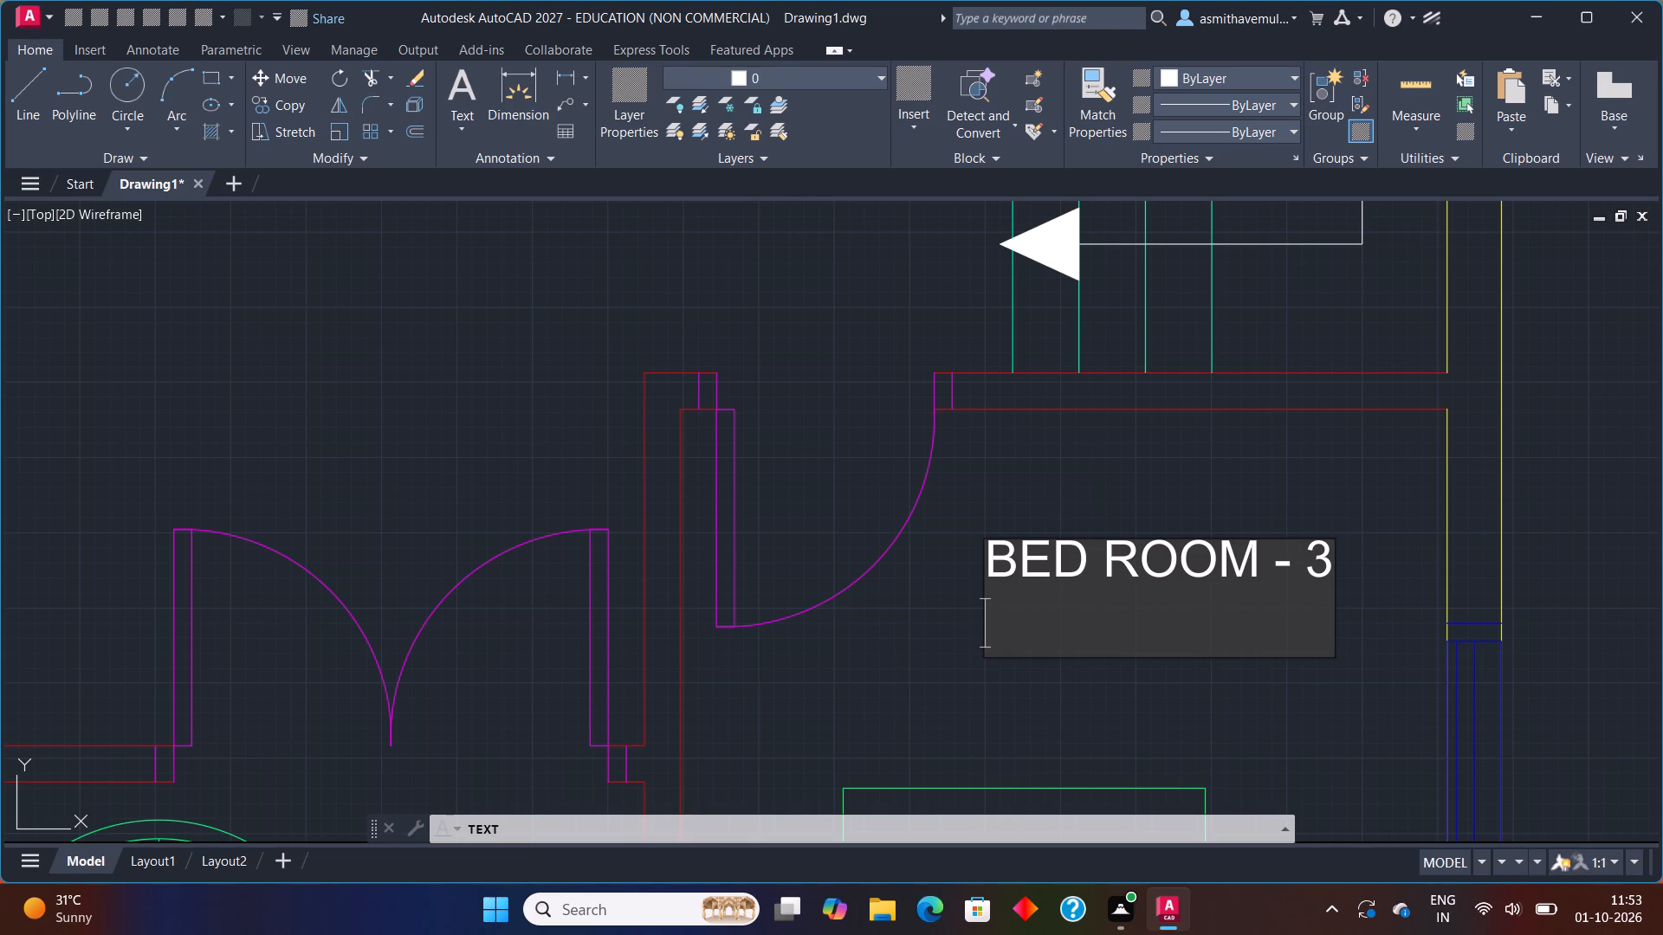
type("11")
key("apostrophe")
key("5")
key("shift+quotedbl")
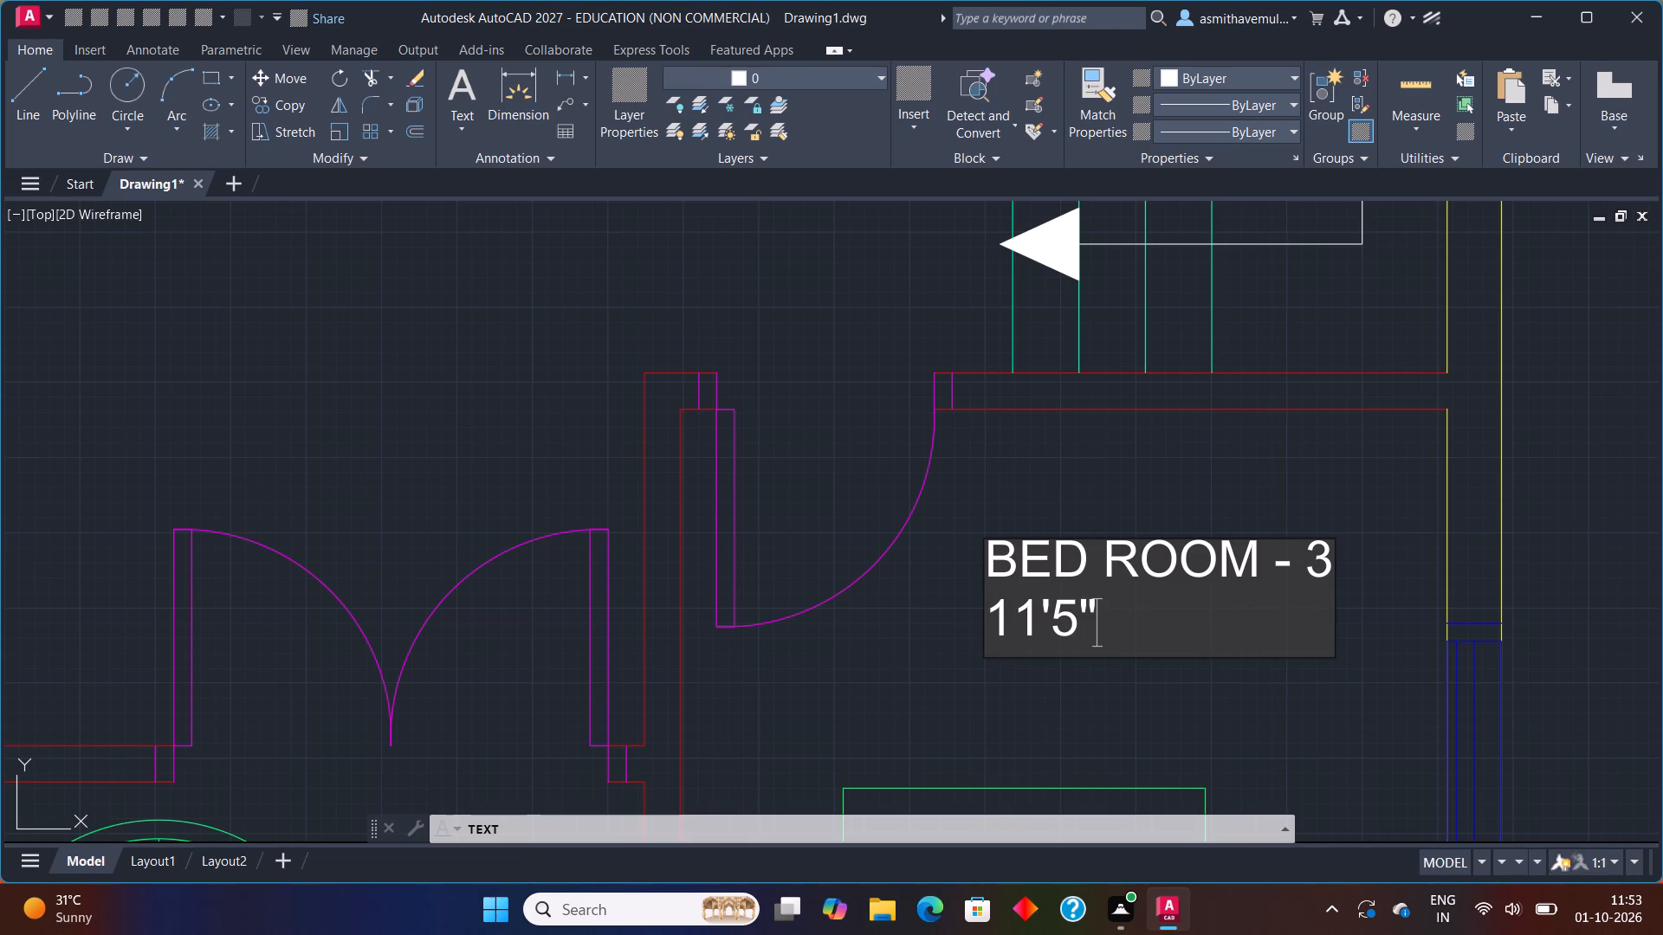
key("x")
type("11")
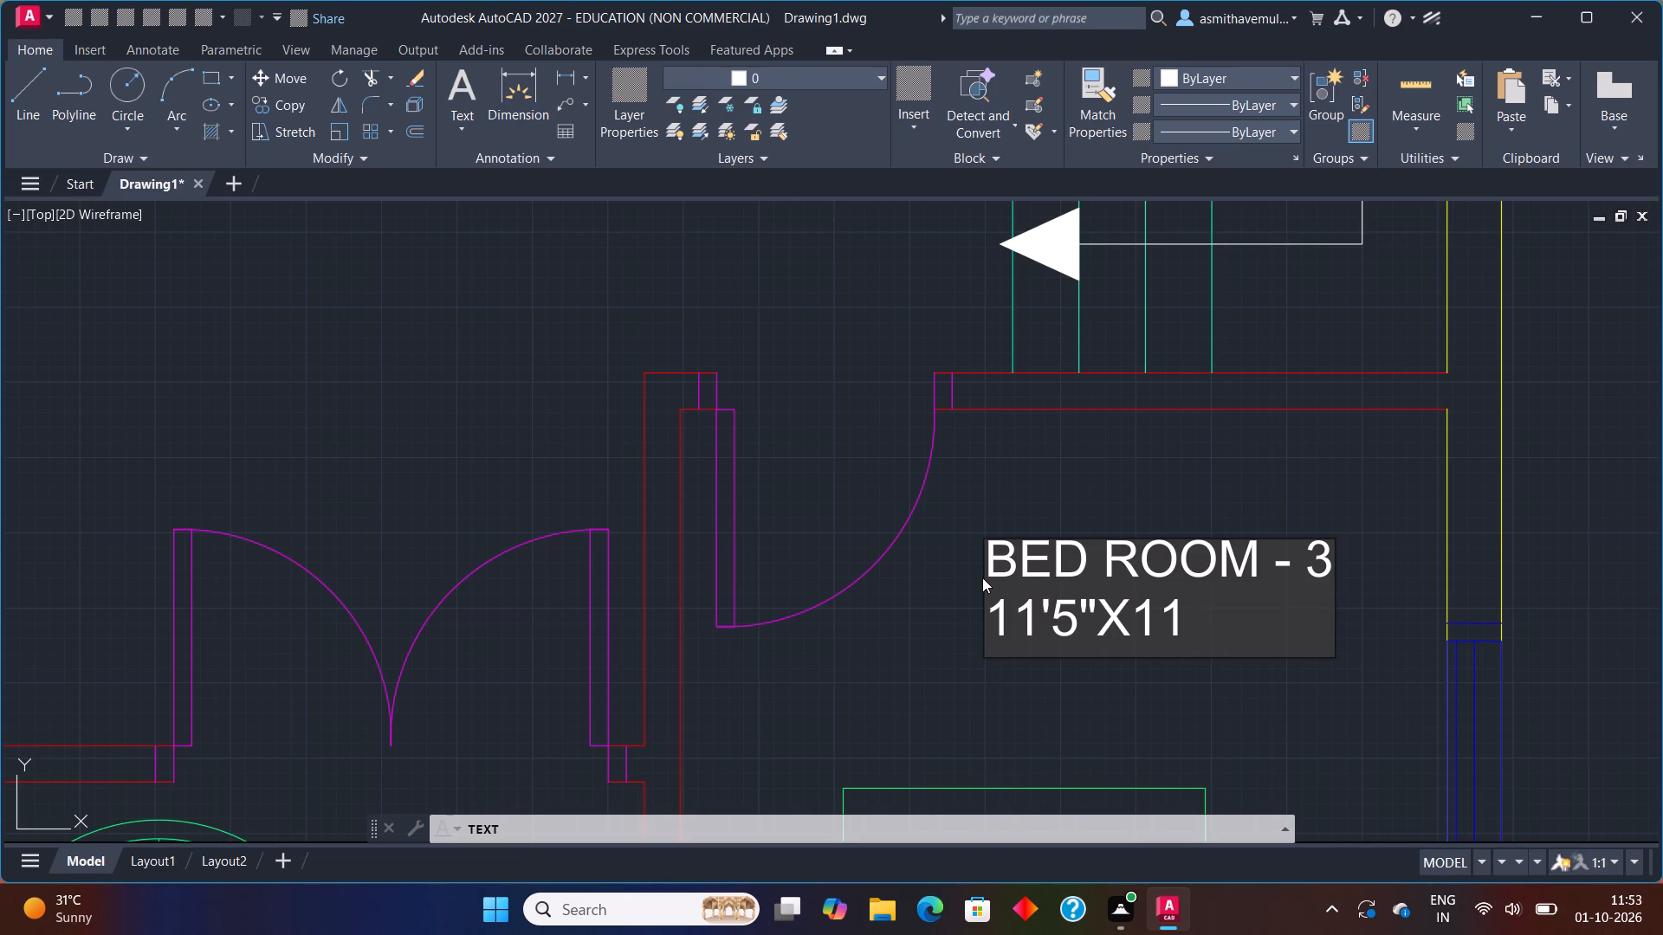
key("apostrophe")
type("11")
key("shift+quotedbl")
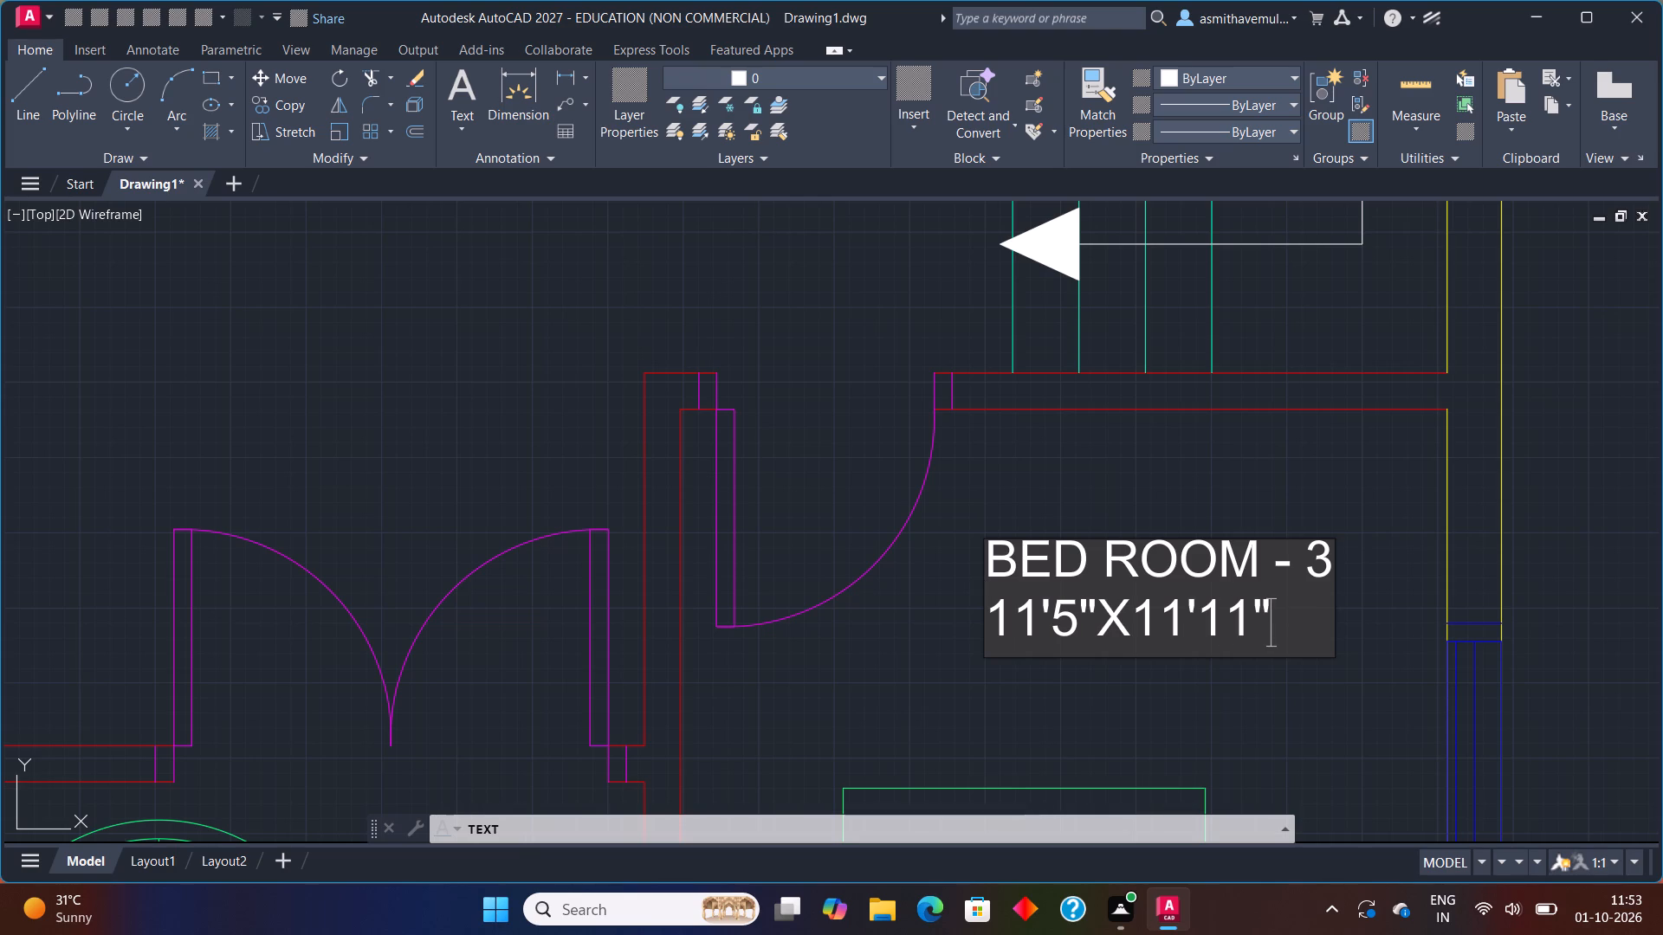
Place the label SIT OUT in the entrance seating area, just east of the wooden coffee table.
scroll(986, 581, "down", 1)
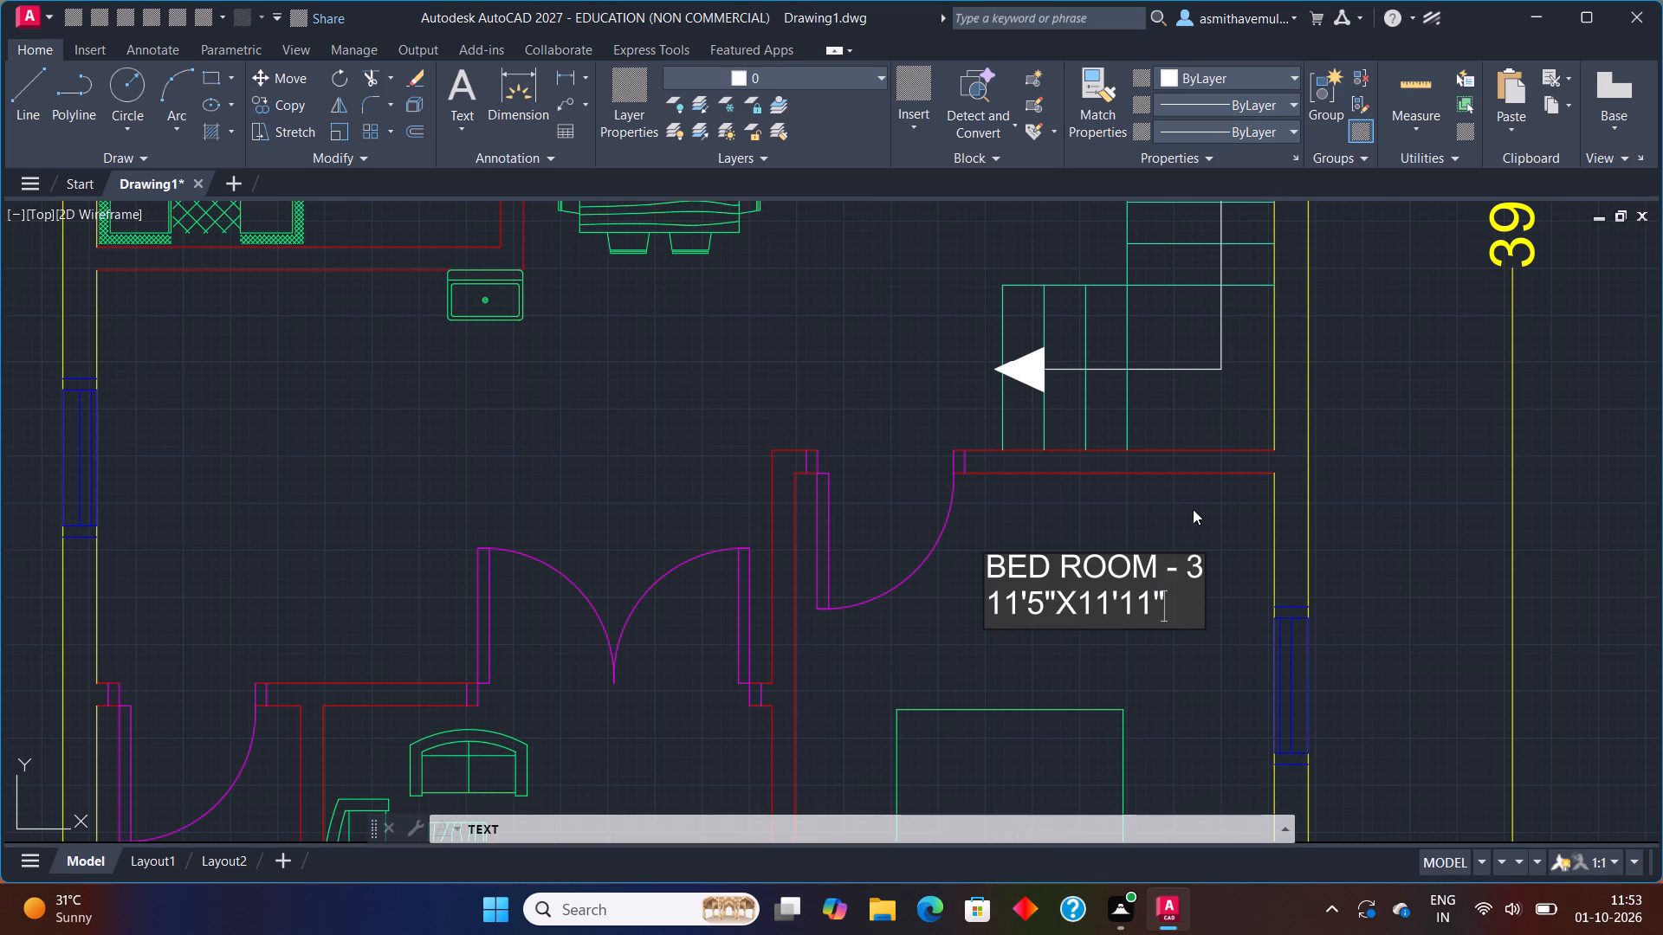
scroll(1118, 602, "down", 1)
scroll(1098, 654, "up", 1)
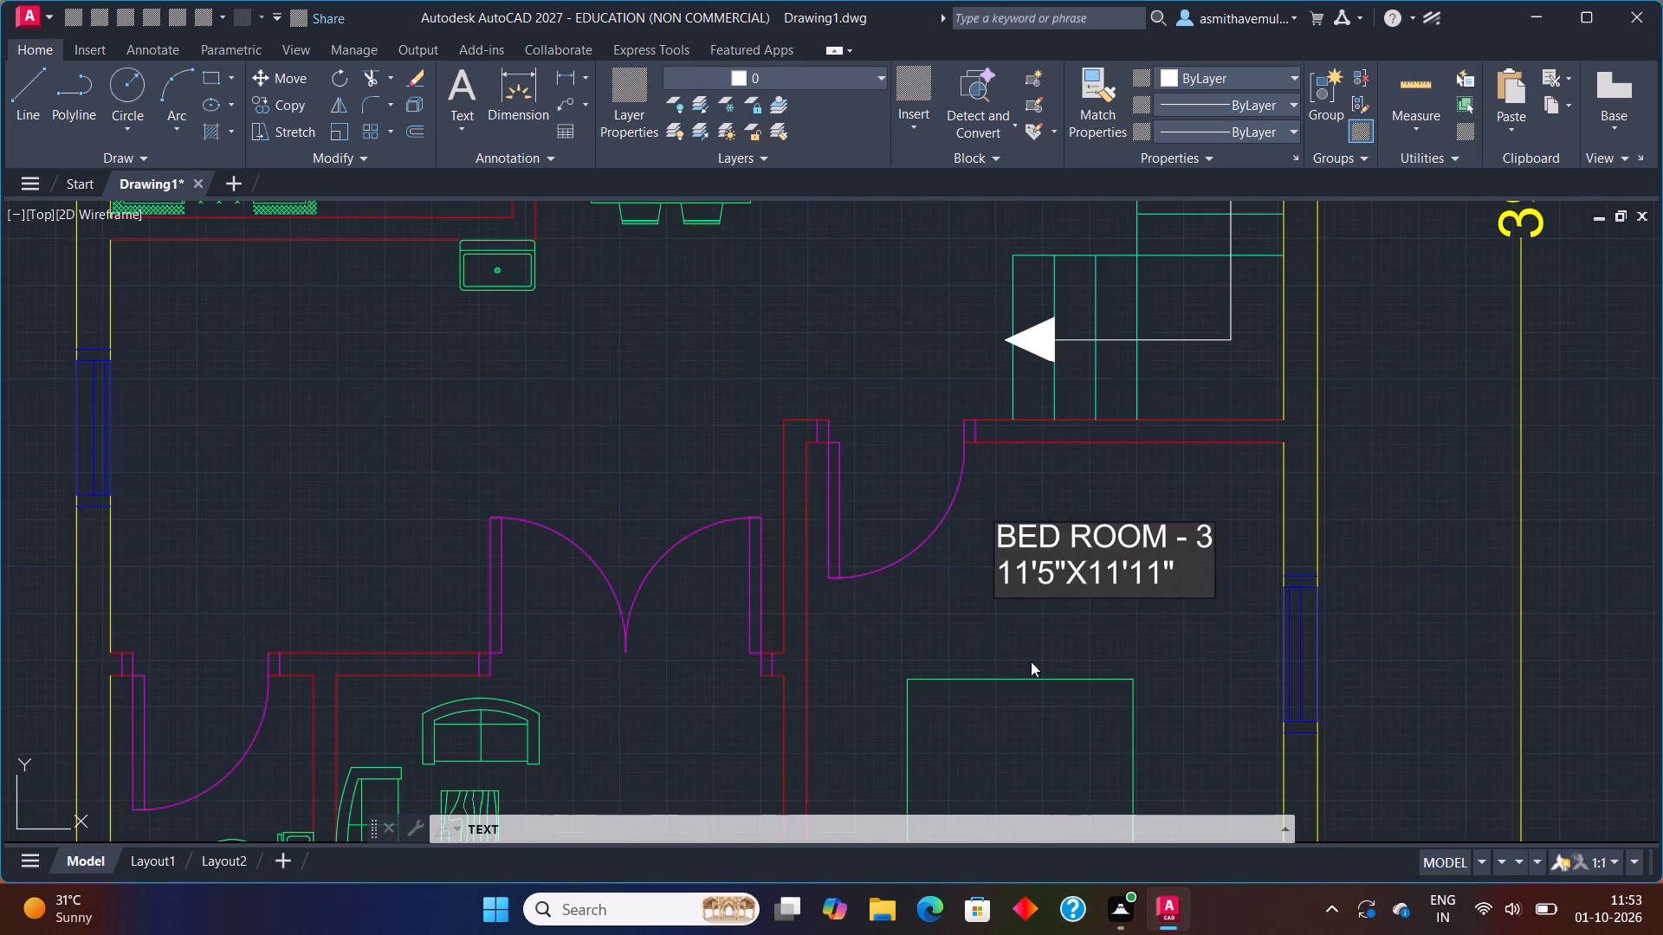
middle_click_drag(1000, 667, 1271, 442)
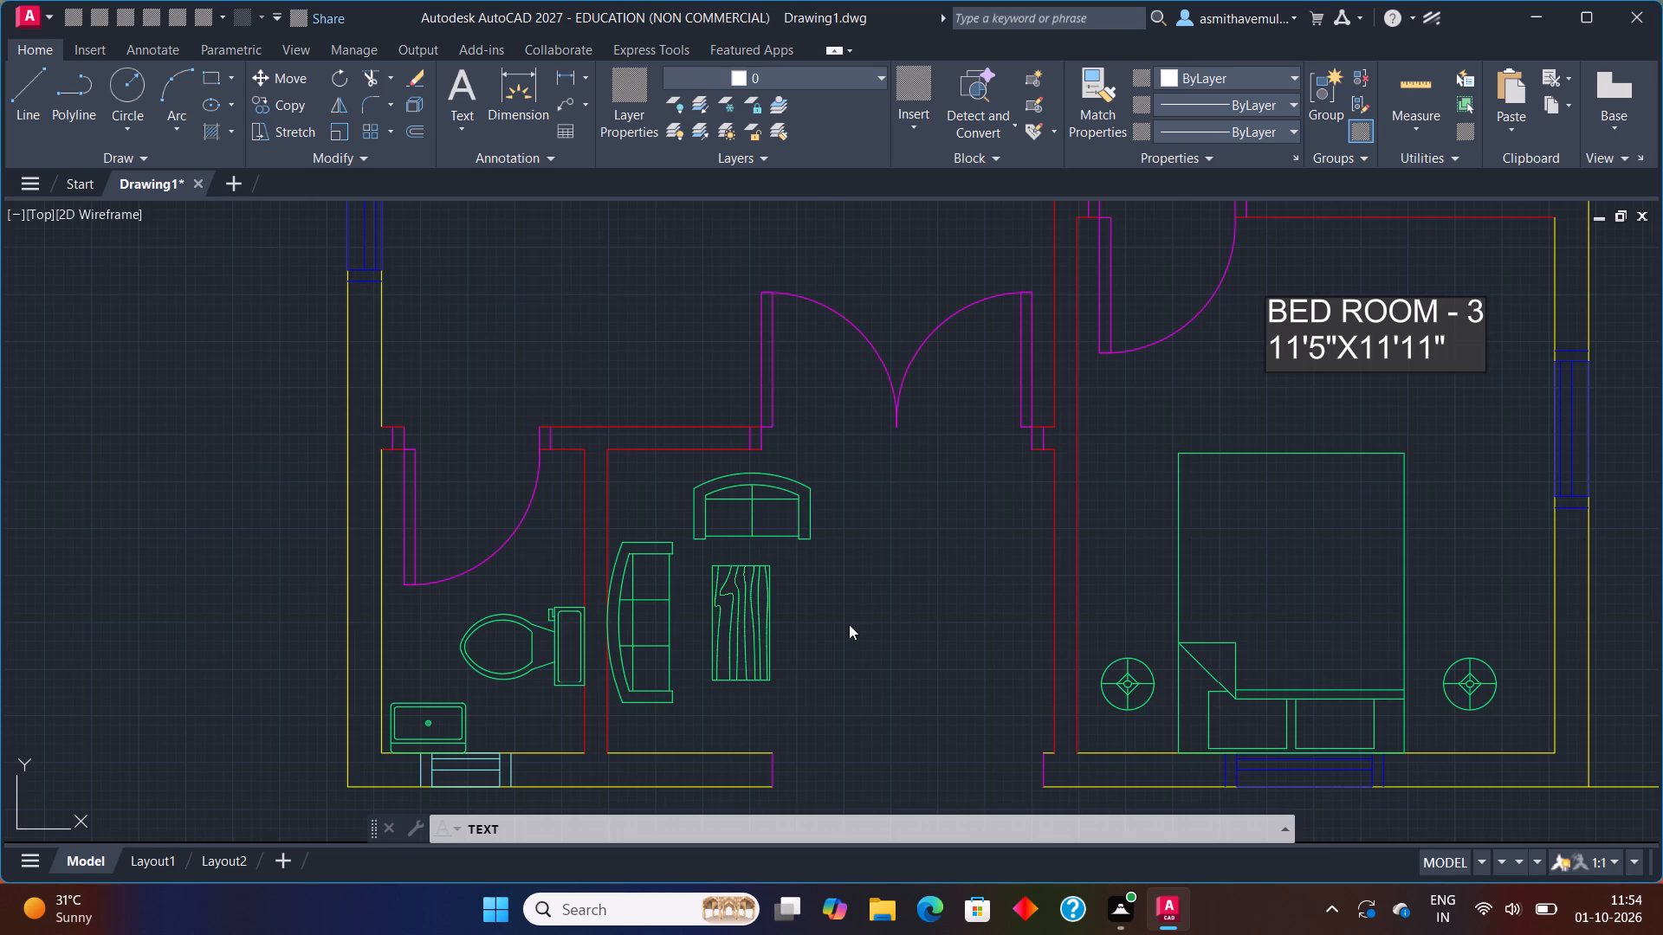
left_click(851, 622)
key("s")
type("IT OUT")
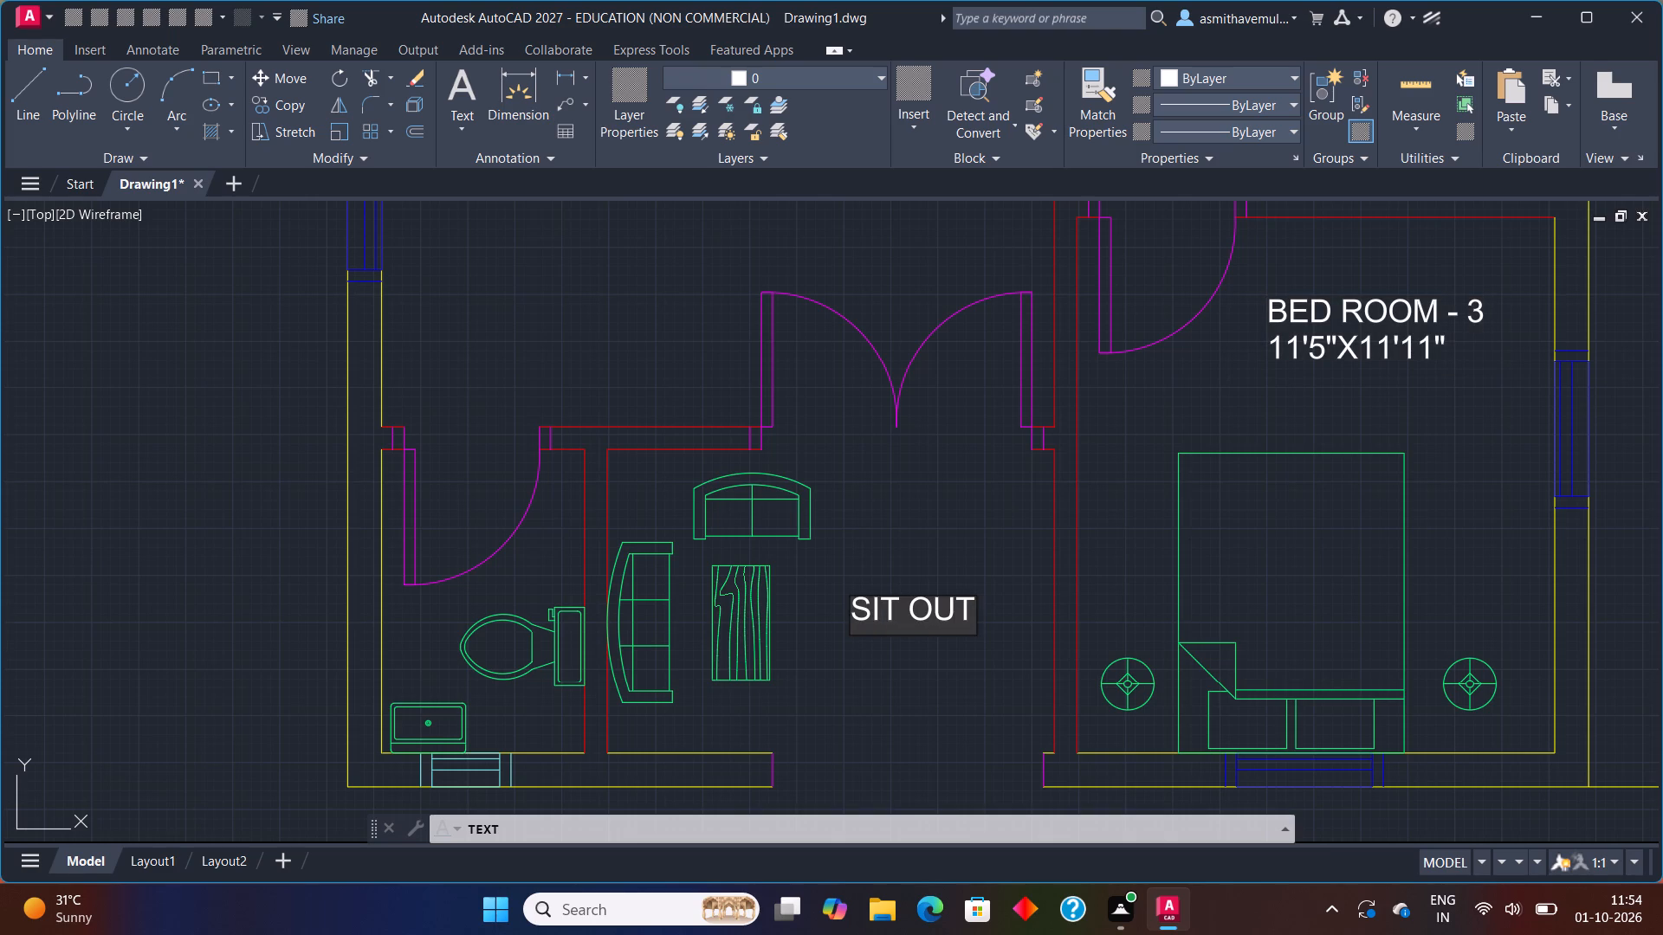
Enter the room size 9'11"X7'8" on the line below the SIT OUT label.
key("Return")
type("9'")
type("11")
key("shift+quotedbl")
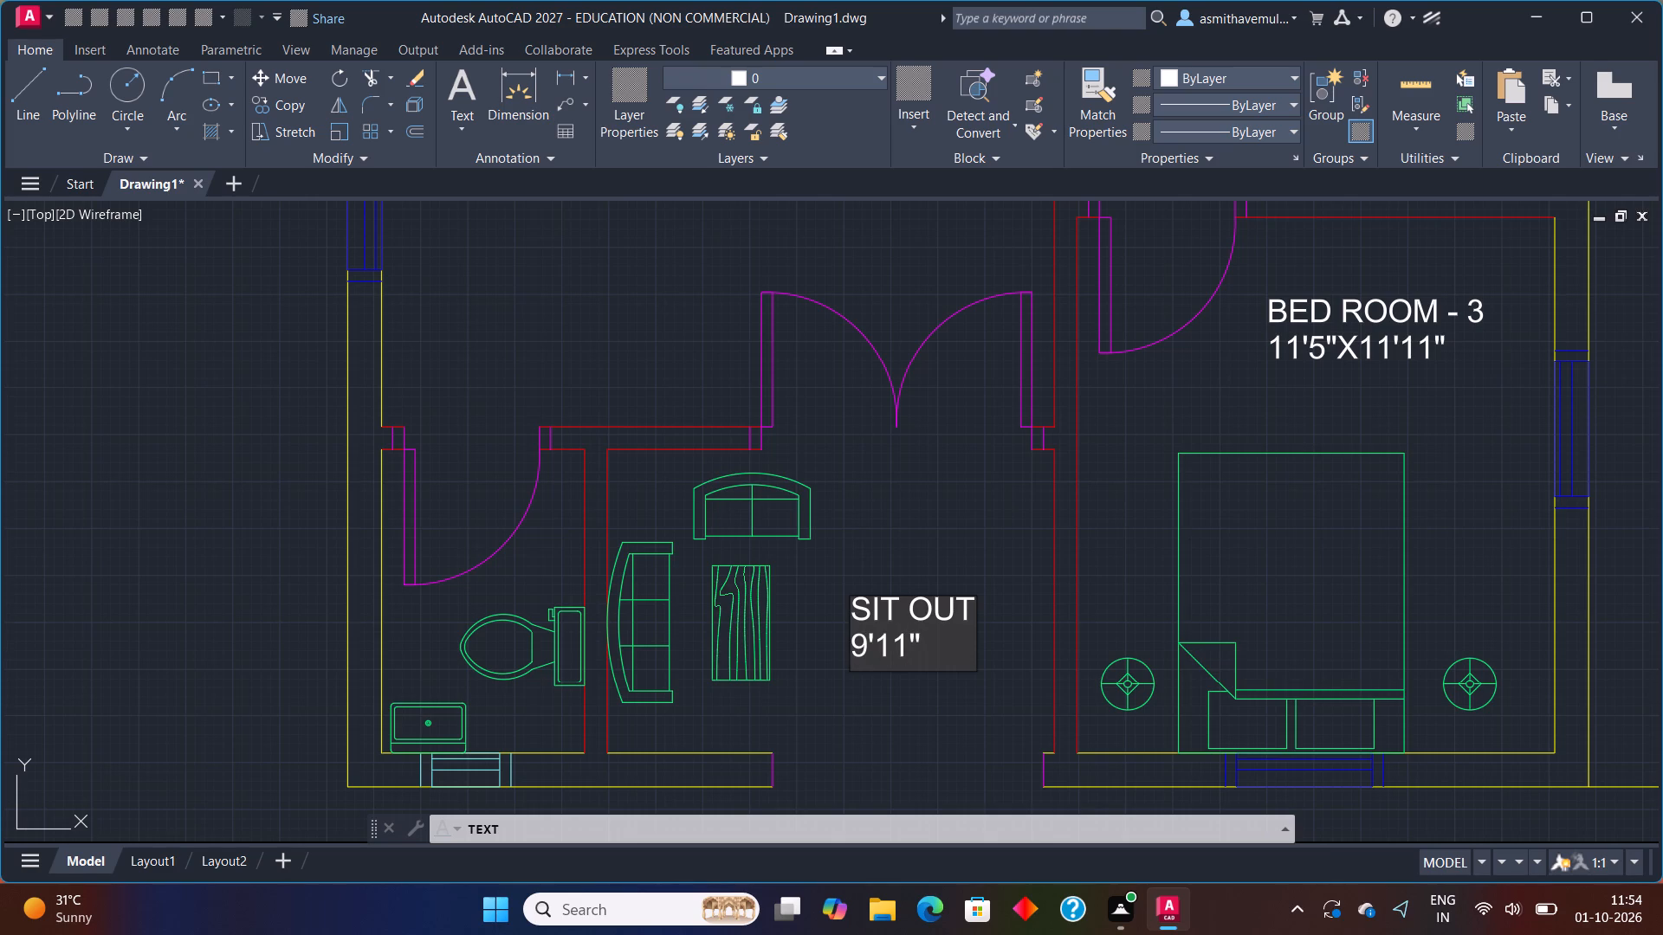
key("x")
key("7")
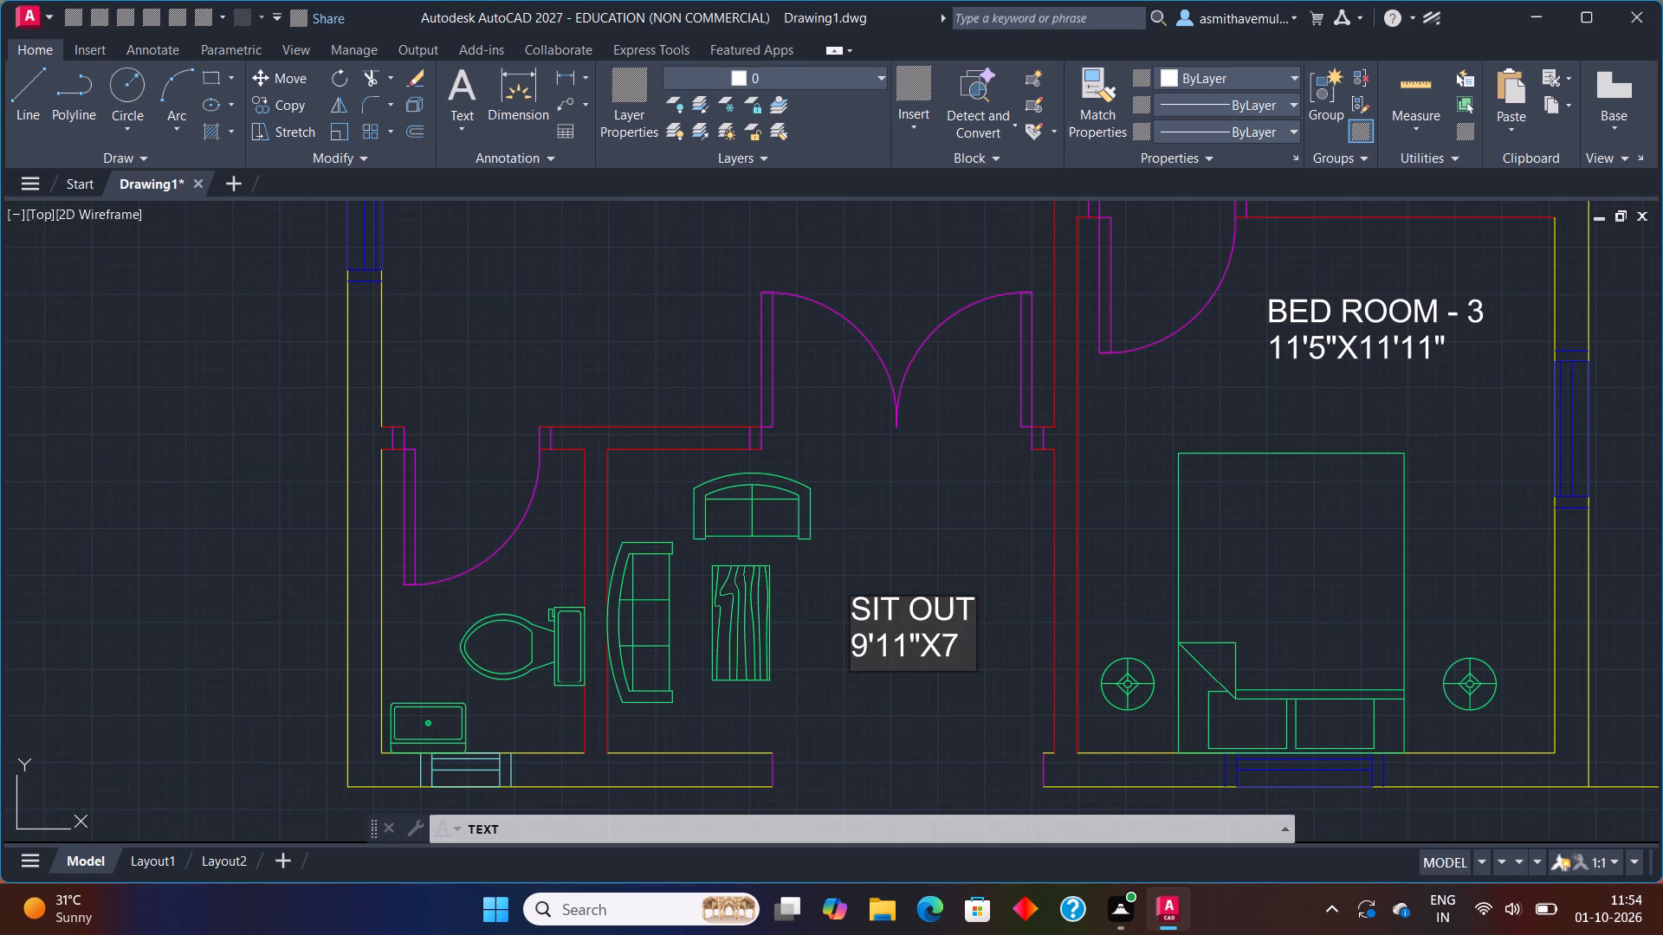
key("apostrophe")
key("8")
key("shift+quotedbl")
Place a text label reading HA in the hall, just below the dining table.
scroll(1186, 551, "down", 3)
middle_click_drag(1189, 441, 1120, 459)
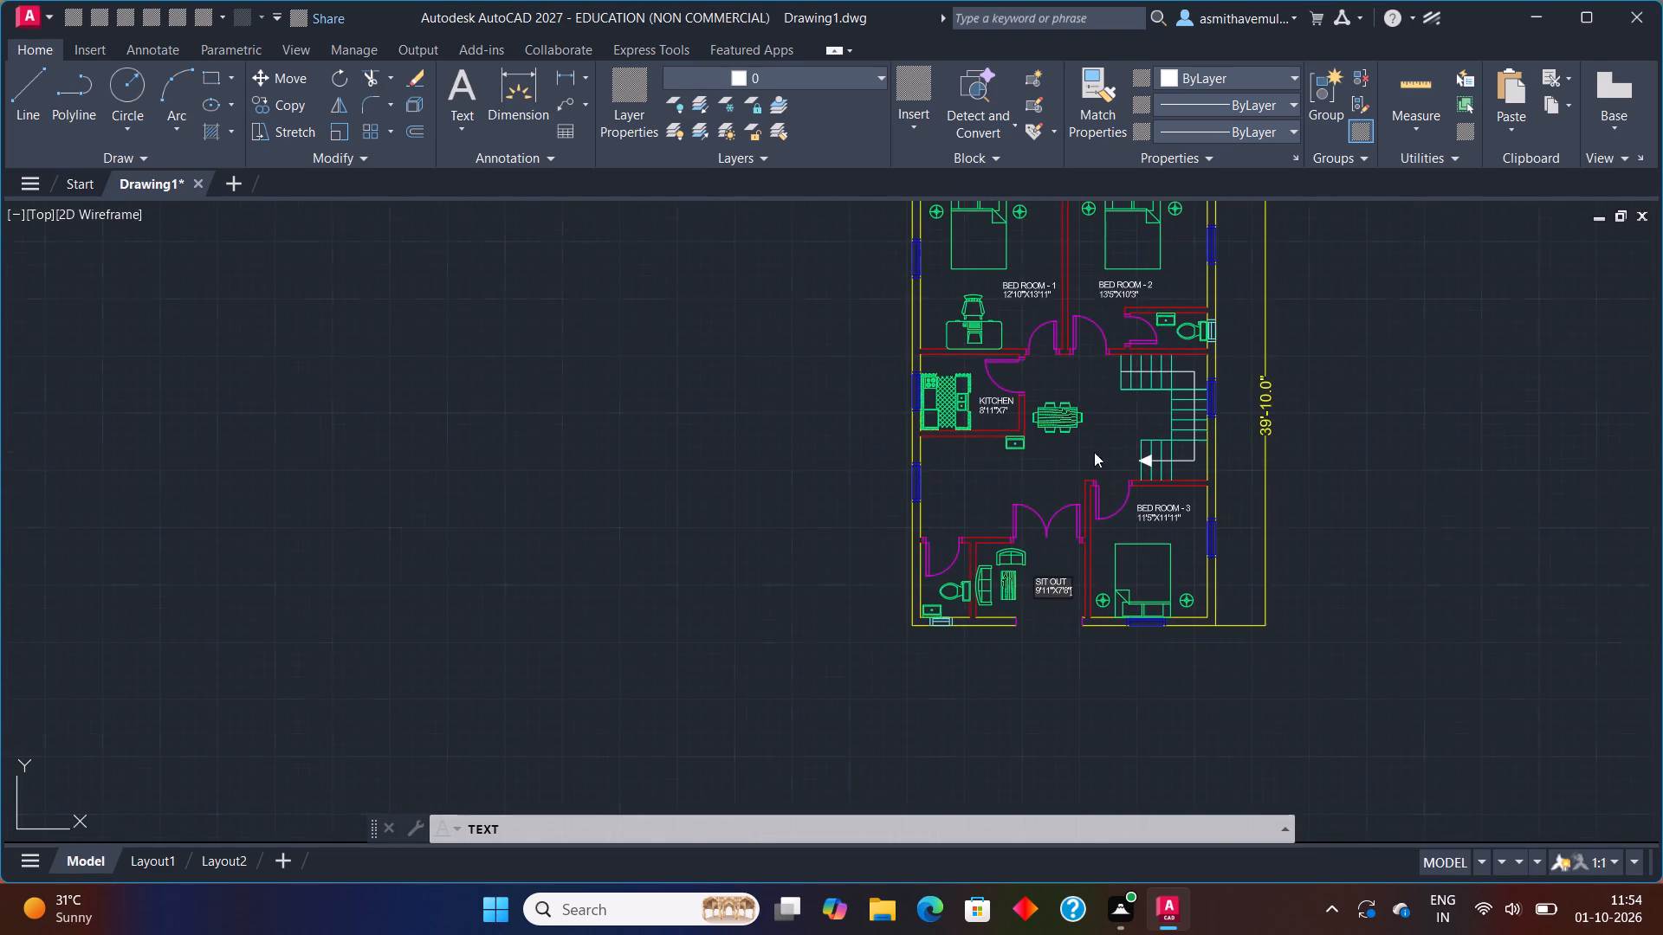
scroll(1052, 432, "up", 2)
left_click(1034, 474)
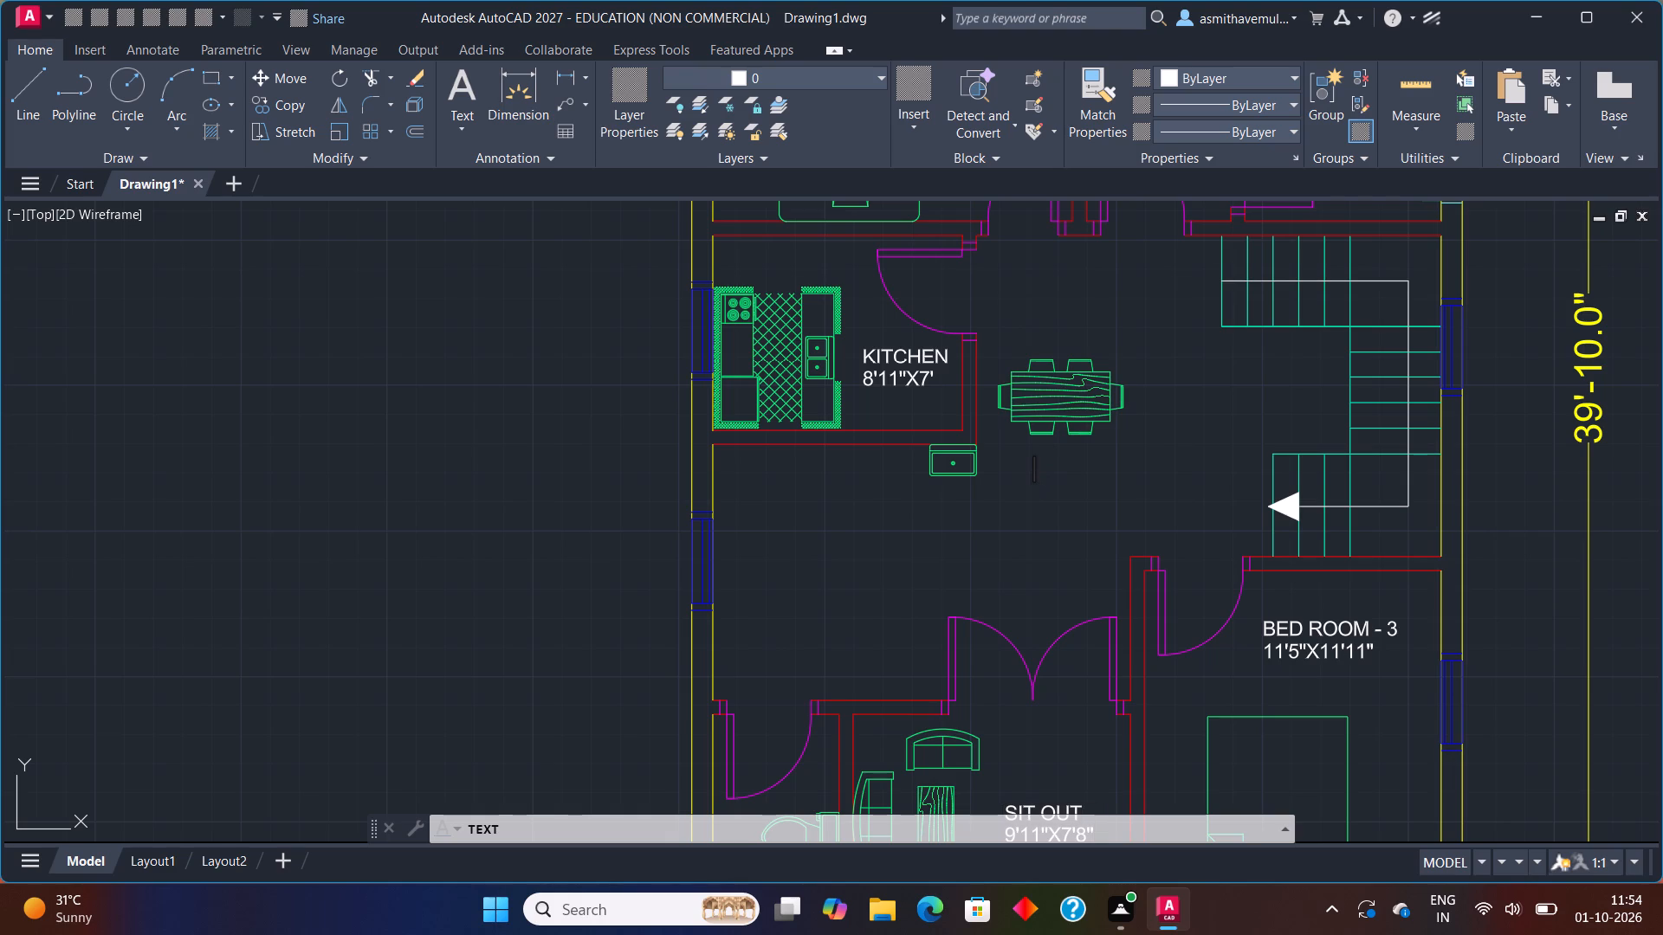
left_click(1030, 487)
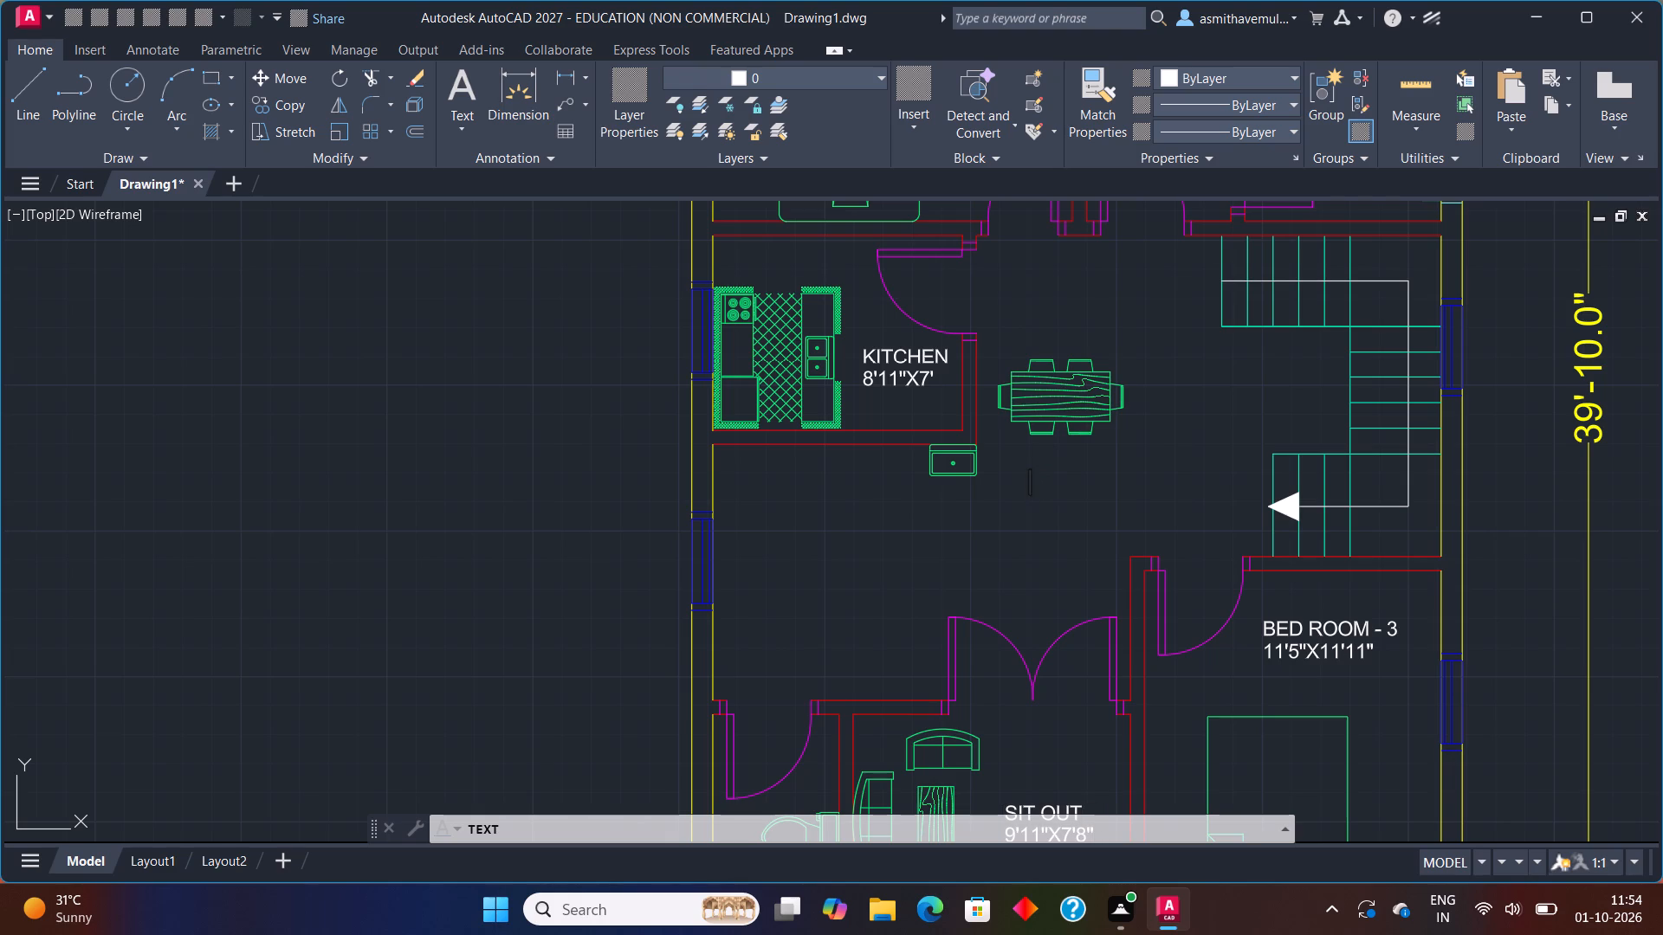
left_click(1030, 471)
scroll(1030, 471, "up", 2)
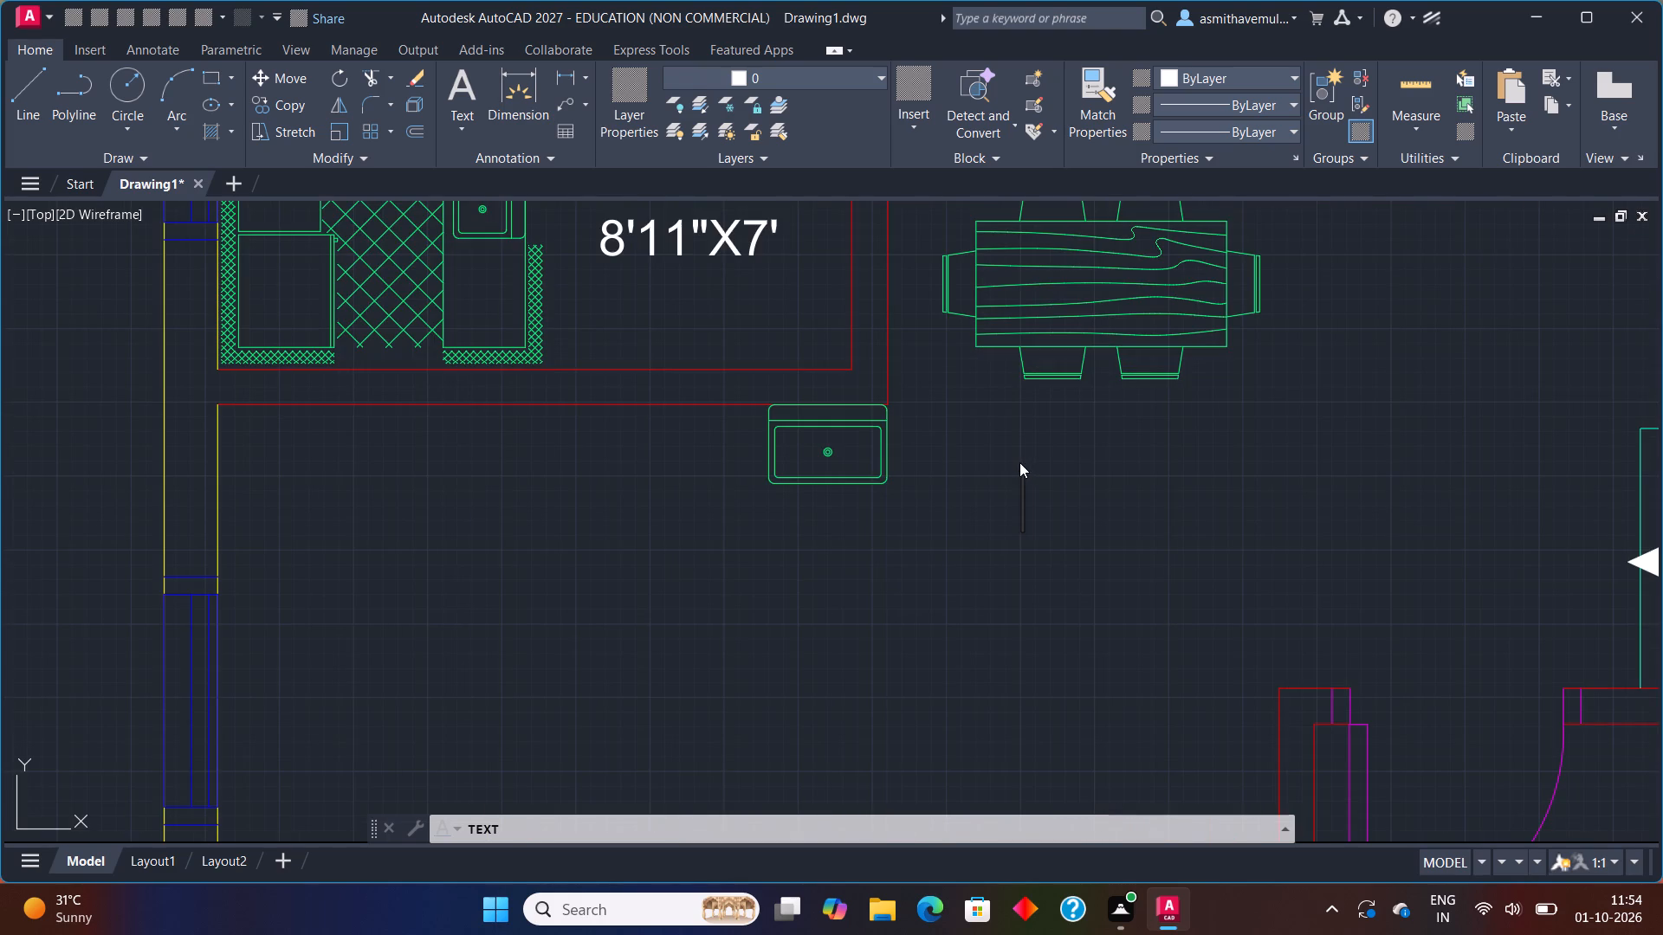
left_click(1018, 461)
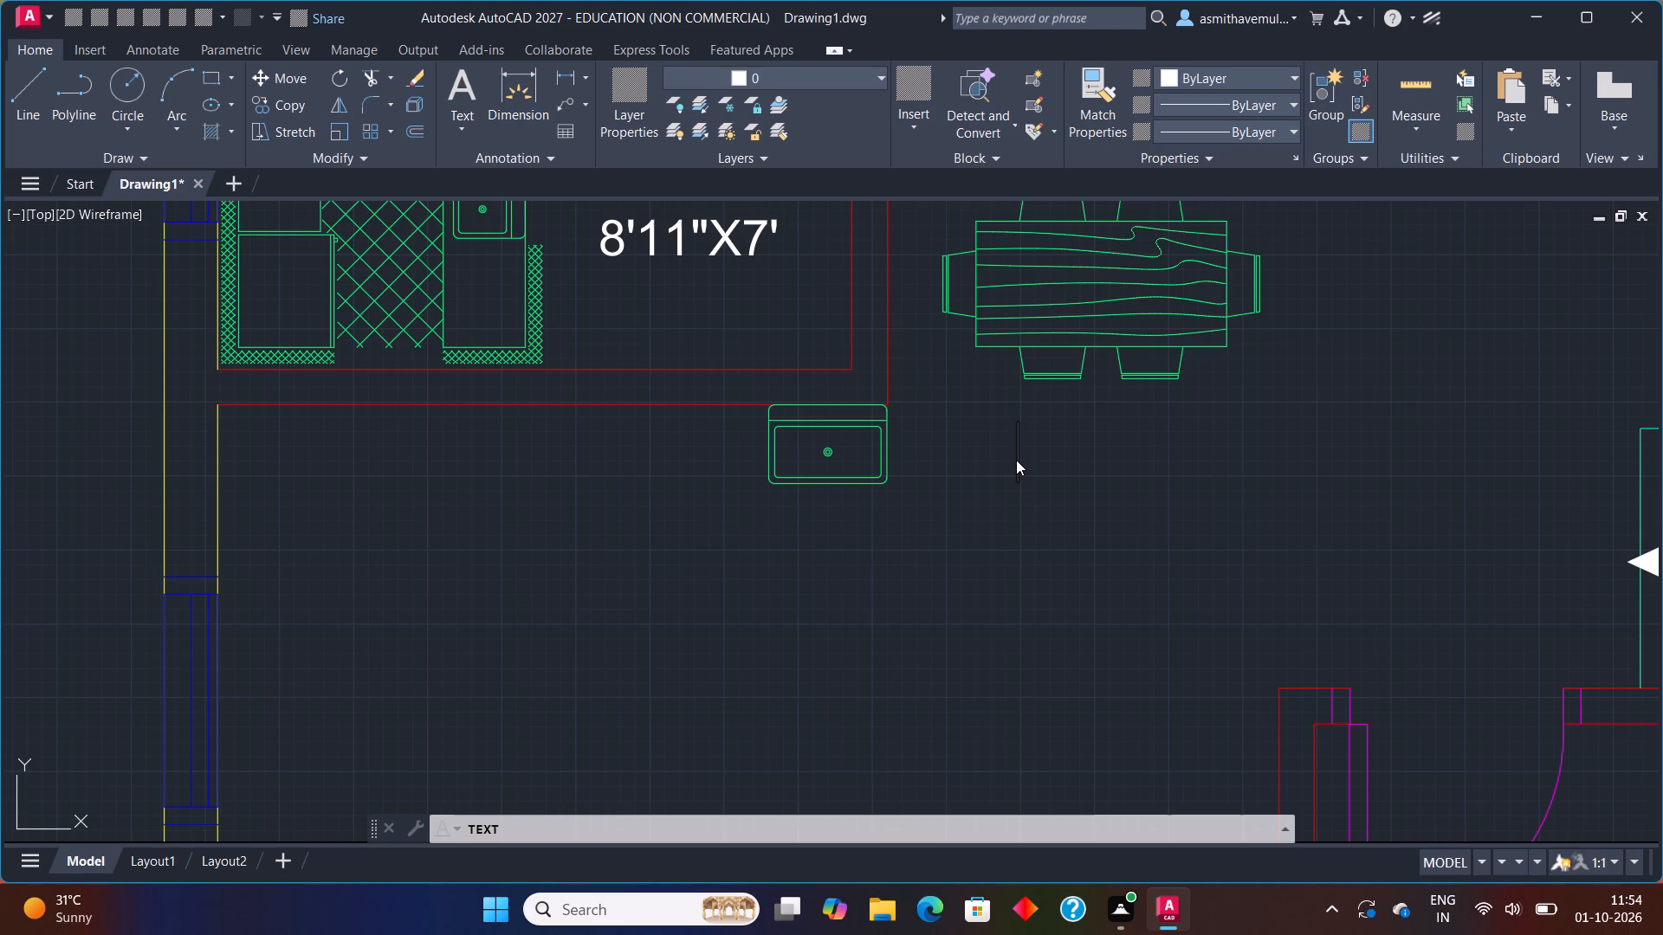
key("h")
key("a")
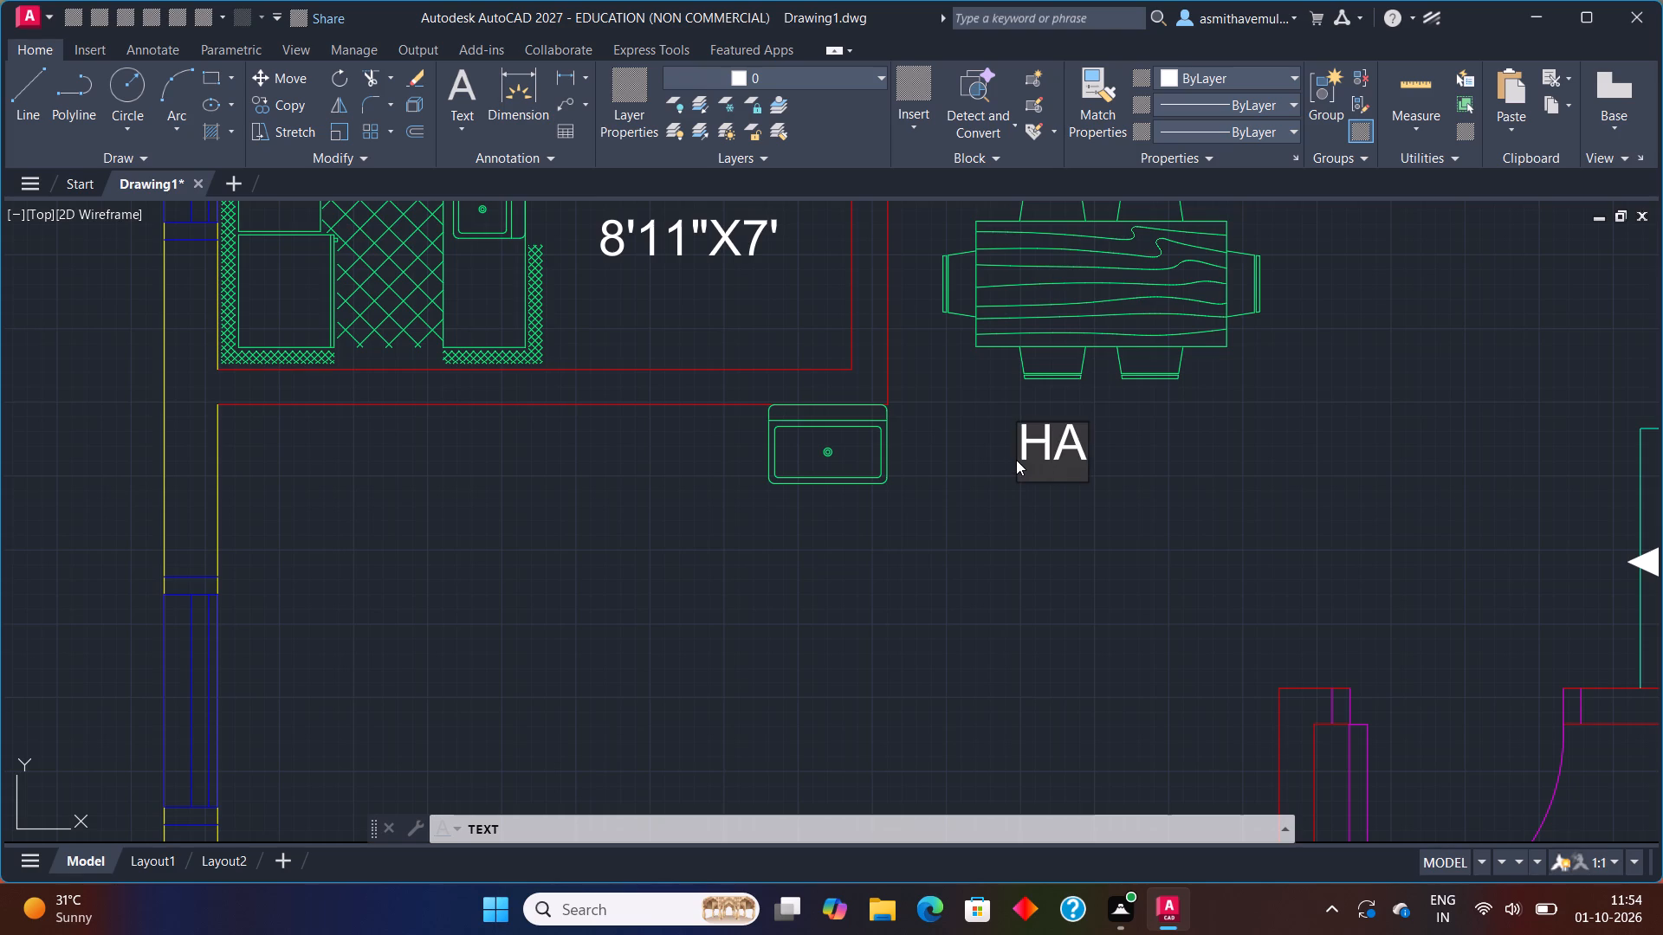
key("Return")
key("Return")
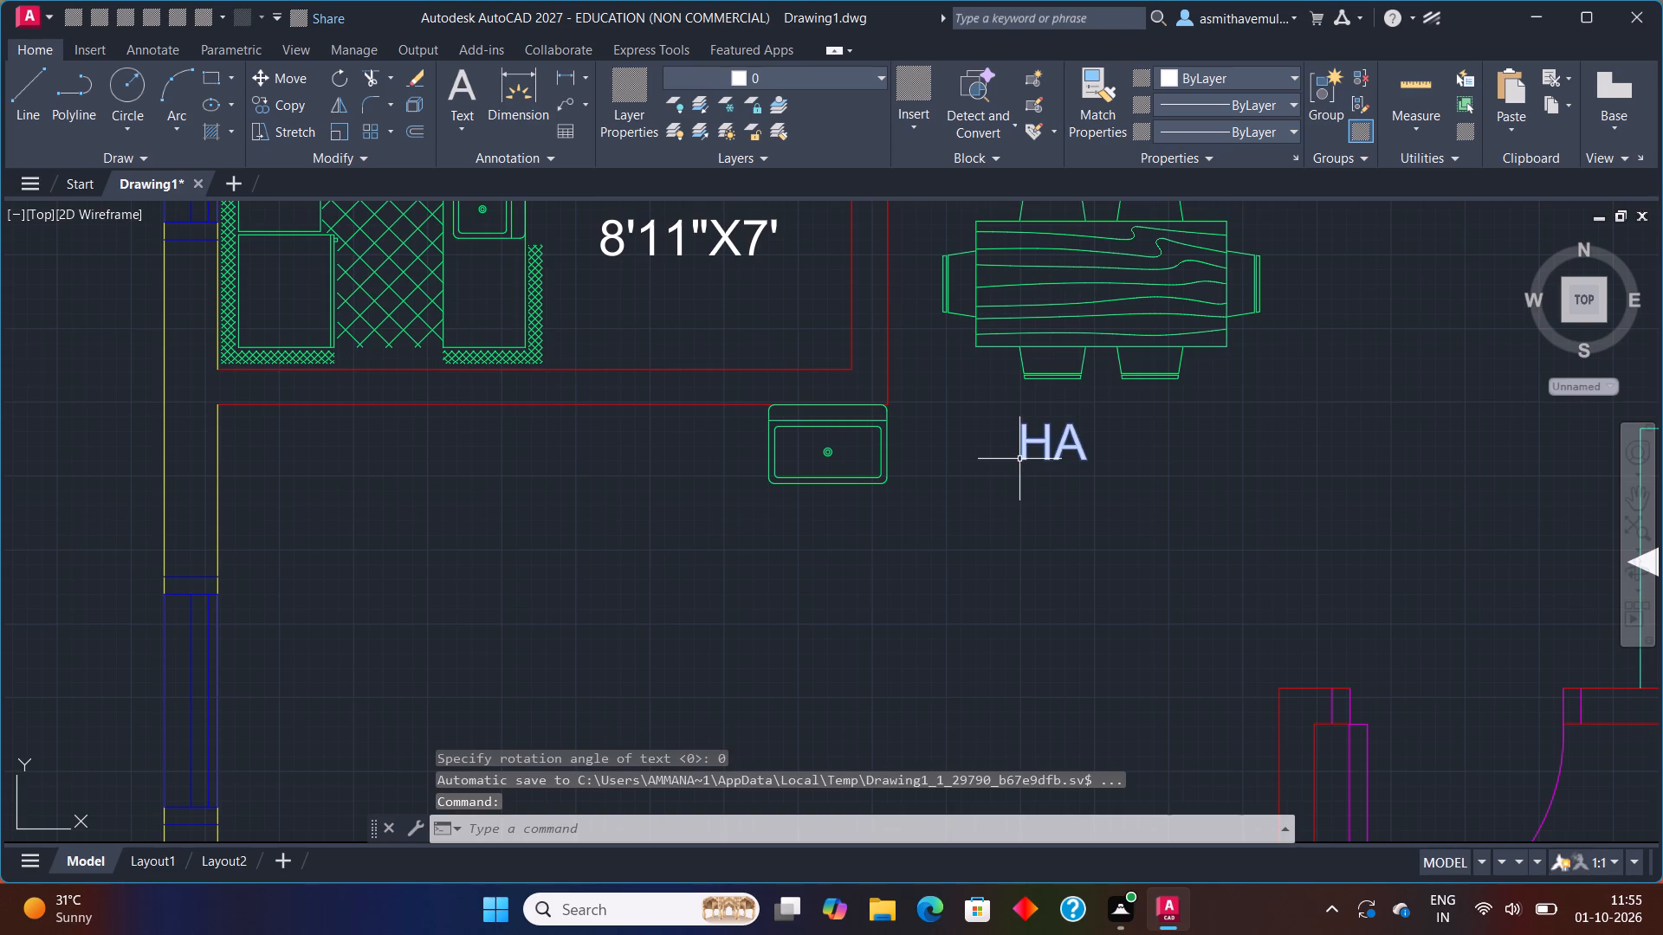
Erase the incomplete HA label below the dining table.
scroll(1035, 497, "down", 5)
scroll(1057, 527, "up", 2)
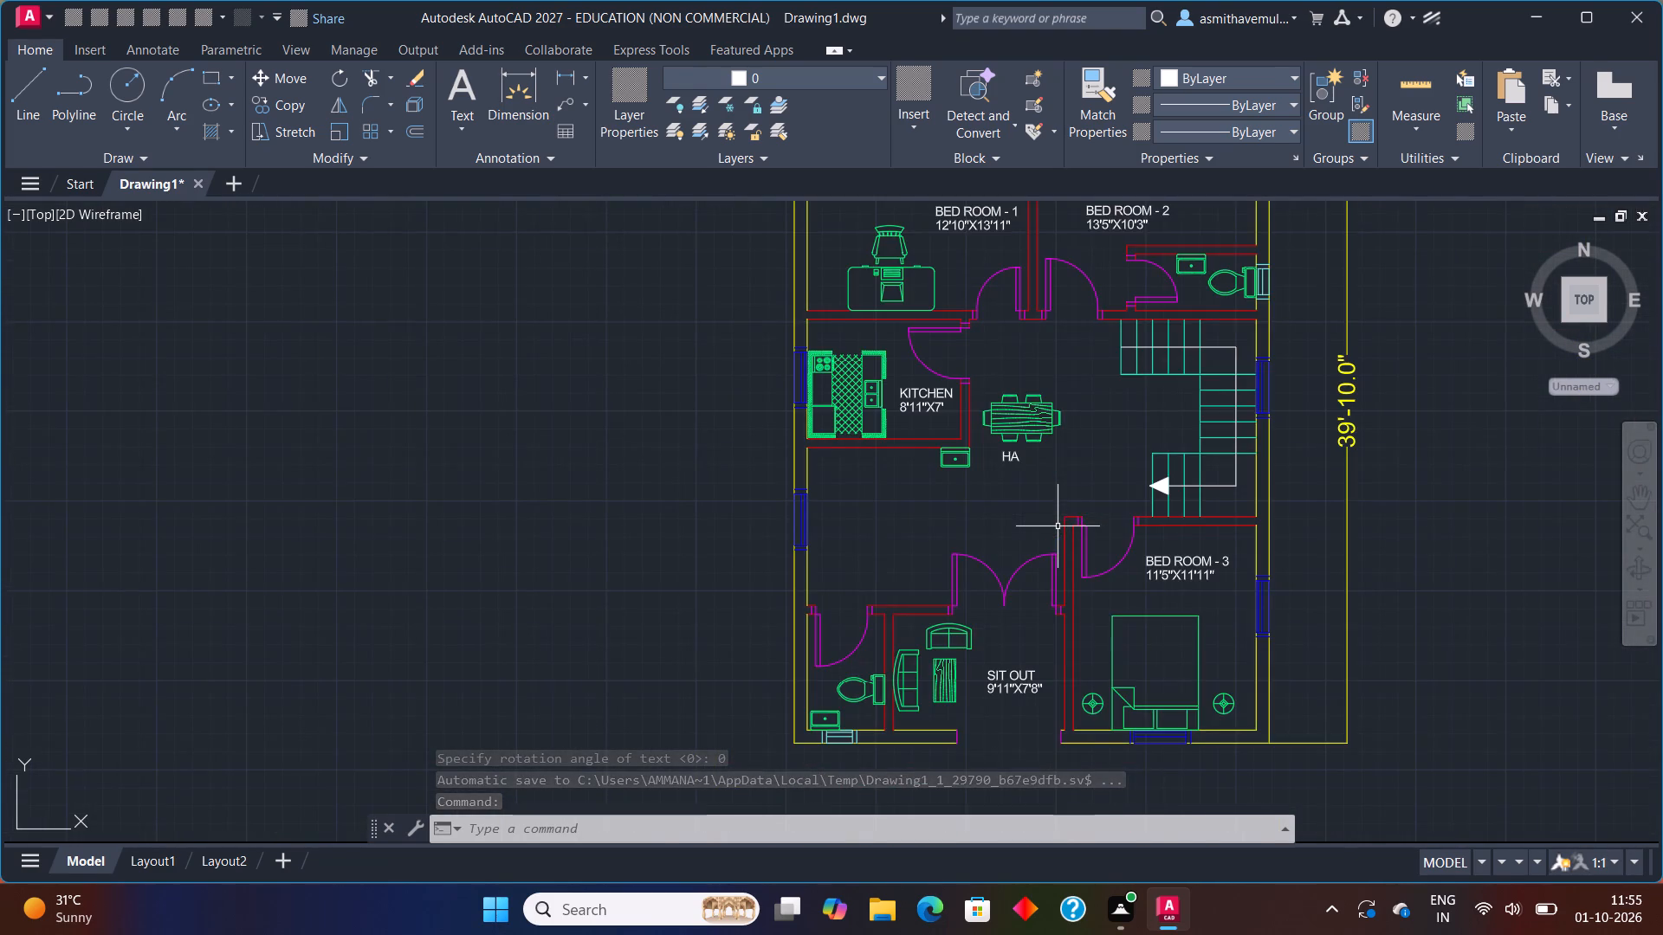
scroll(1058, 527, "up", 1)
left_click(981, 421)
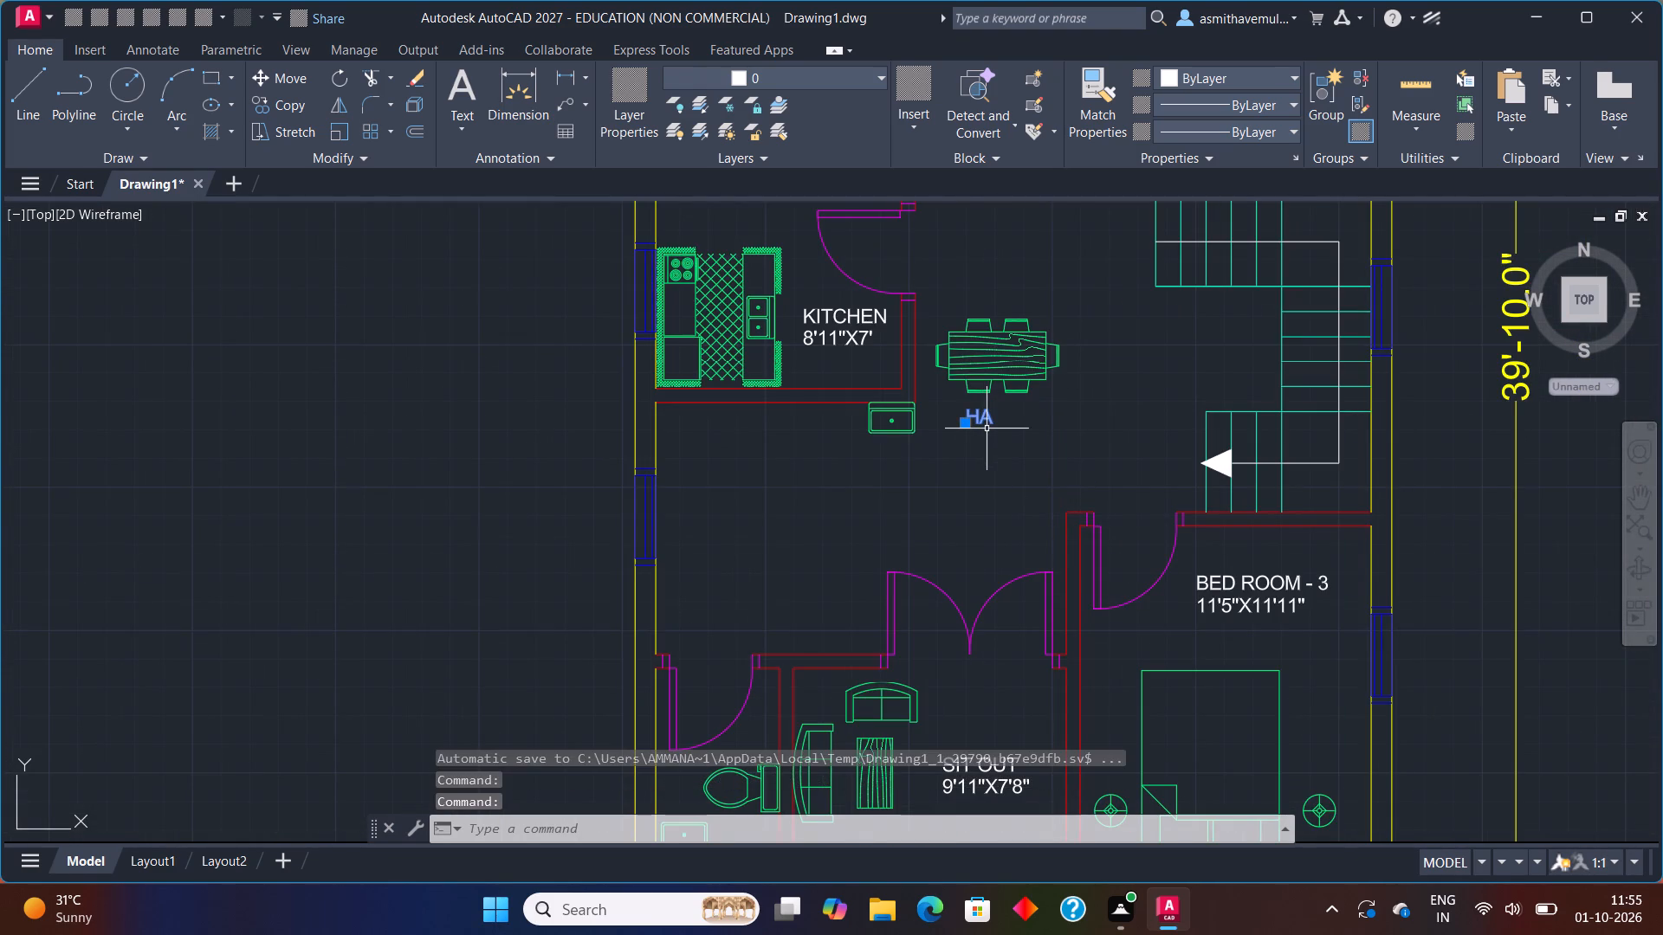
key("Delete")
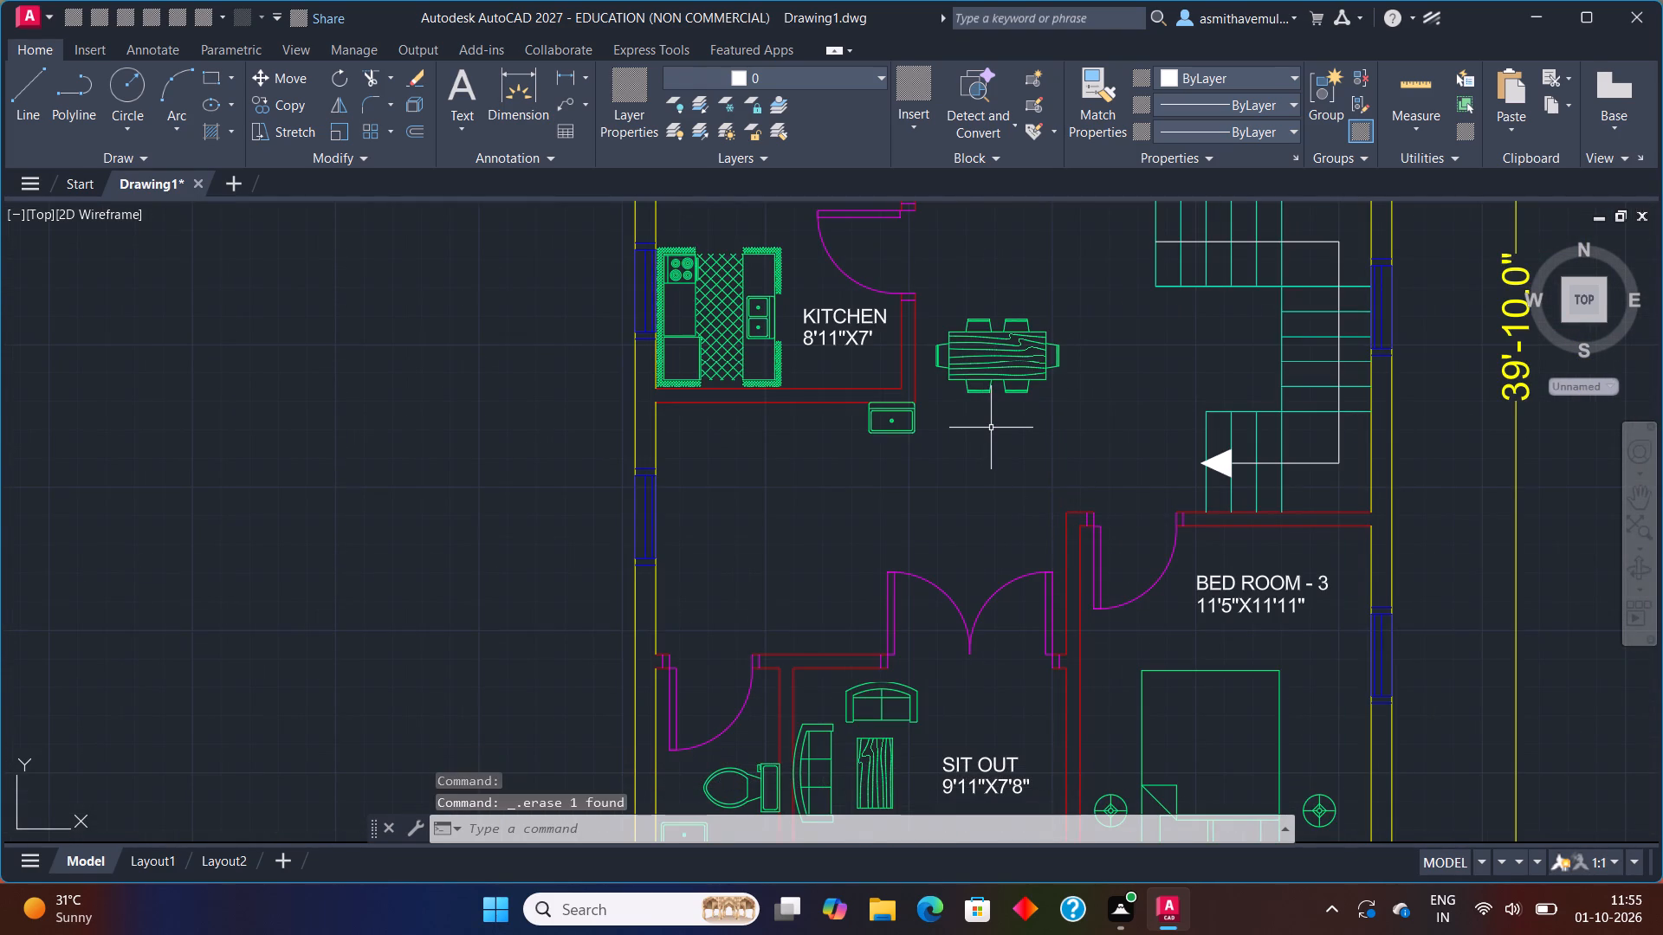
Begin a label with WAT in the southwest toilet, between the door swing and the toilet, with 6" text height and 0 rotation.
scroll(975, 444, "up", 1)
scroll(966, 457, "down", 1)
middle_click_drag(773, 732, 773, 731)
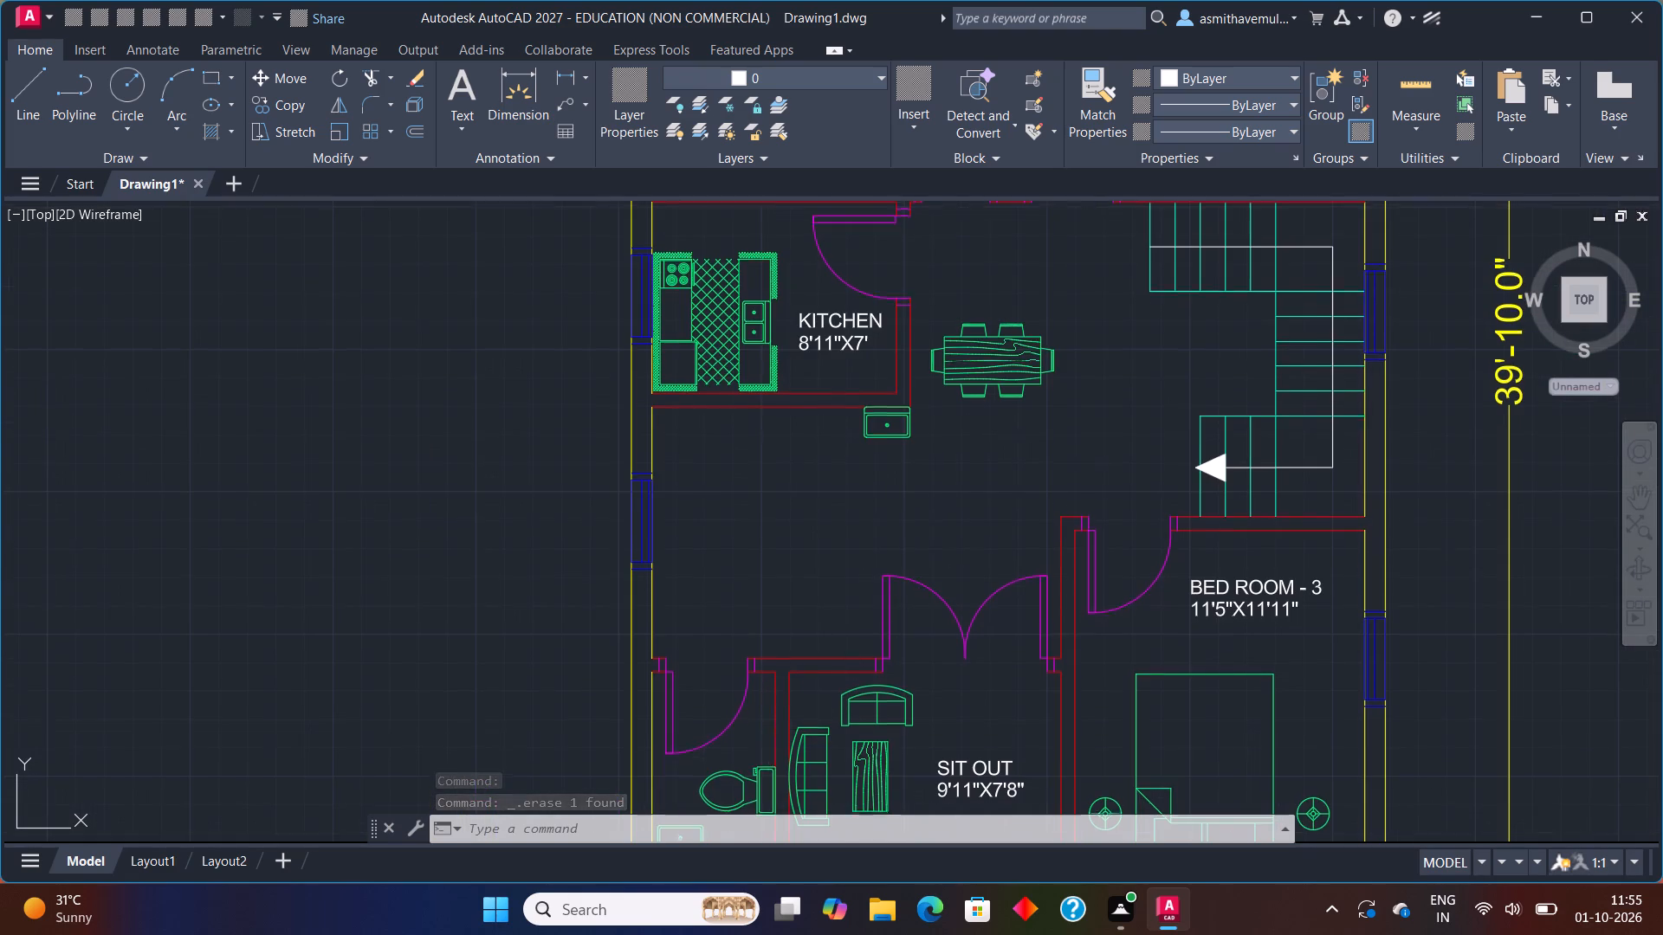
middle_click_drag(773, 731, 785, 493)
scroll(1155, 492, "down", 2)
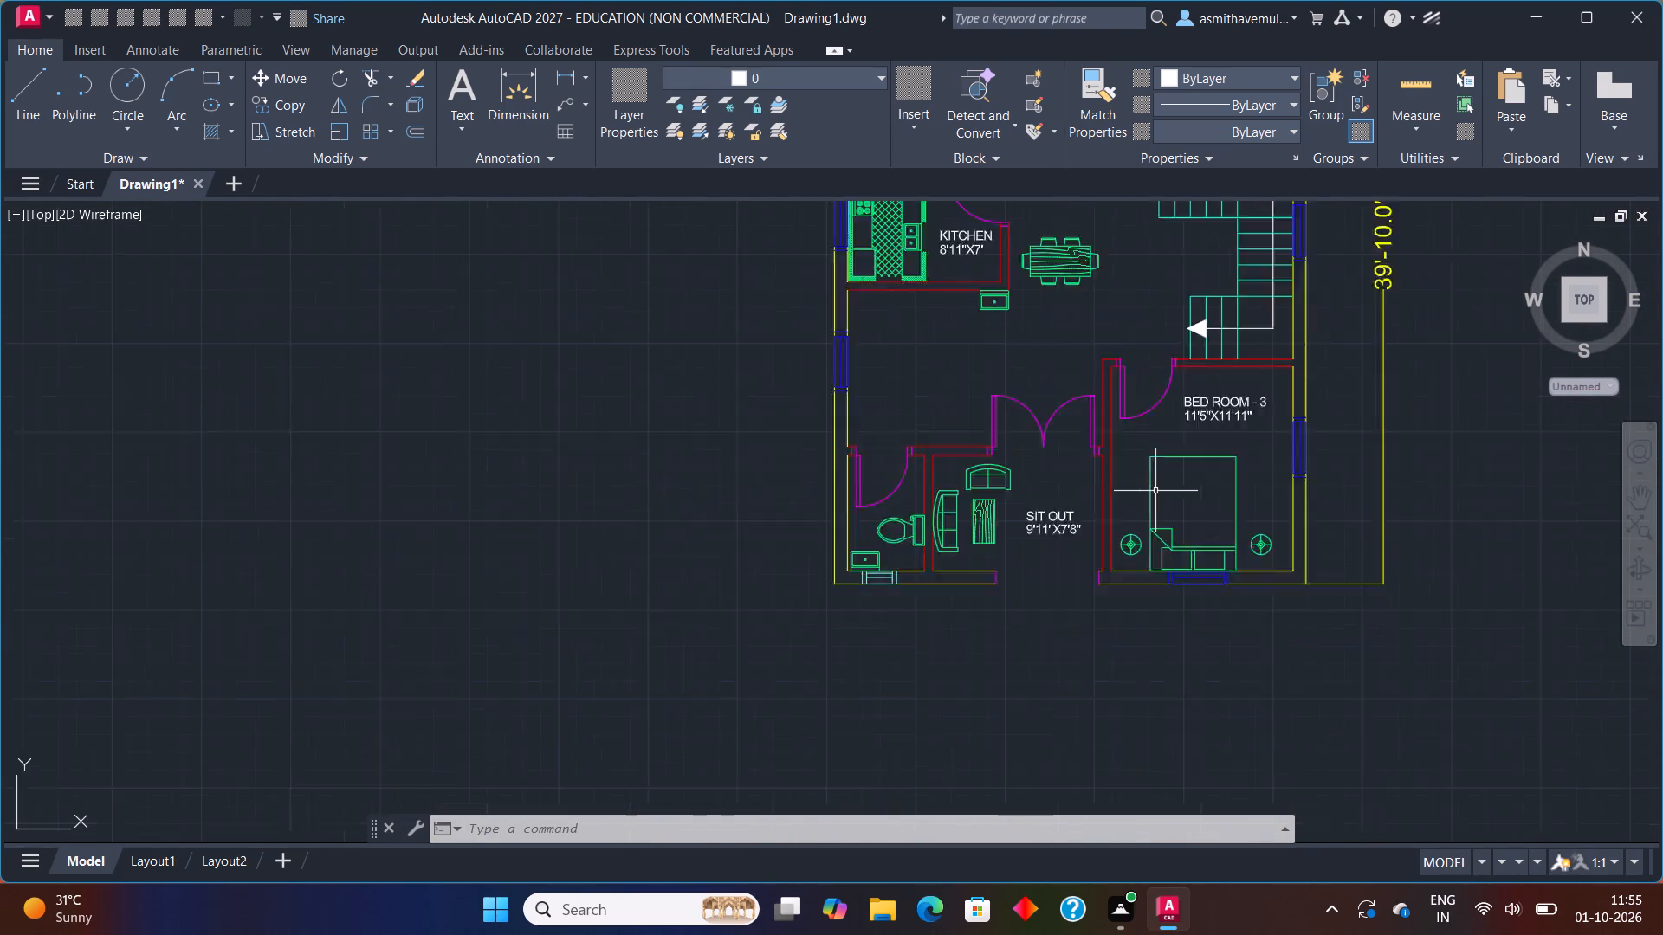
middle_click_drag(1222, 397, 1121, 466)
scroll(1128, 389, "up", 1)
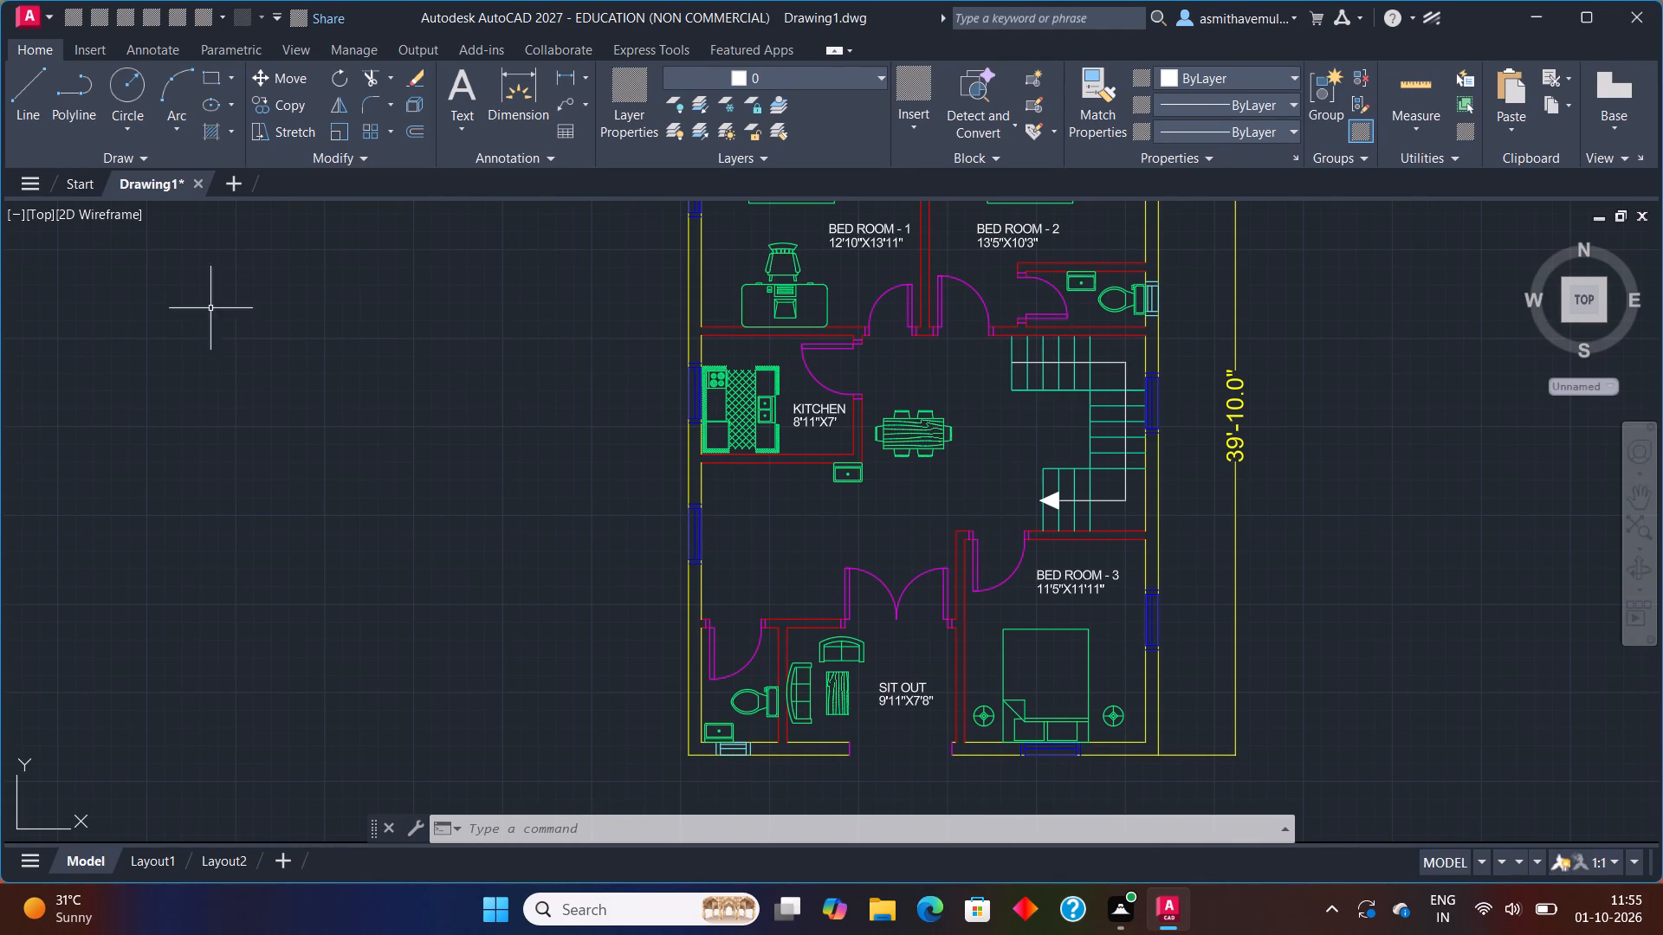
type("TEXT")
key("Return")
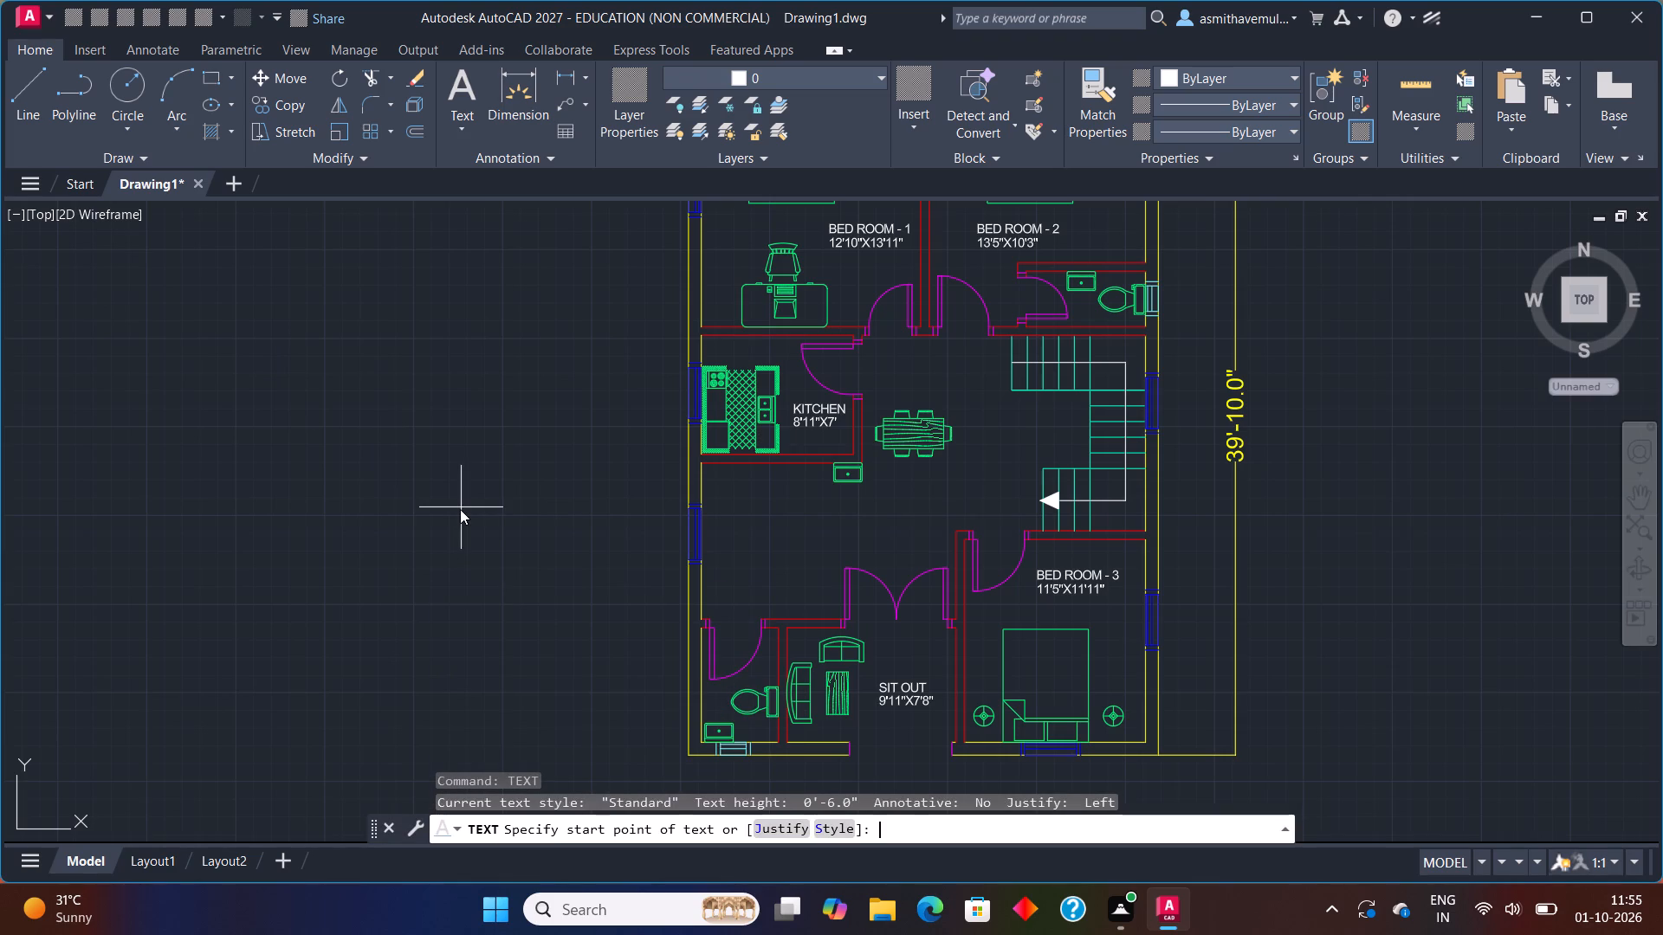
left_click(460, 506)
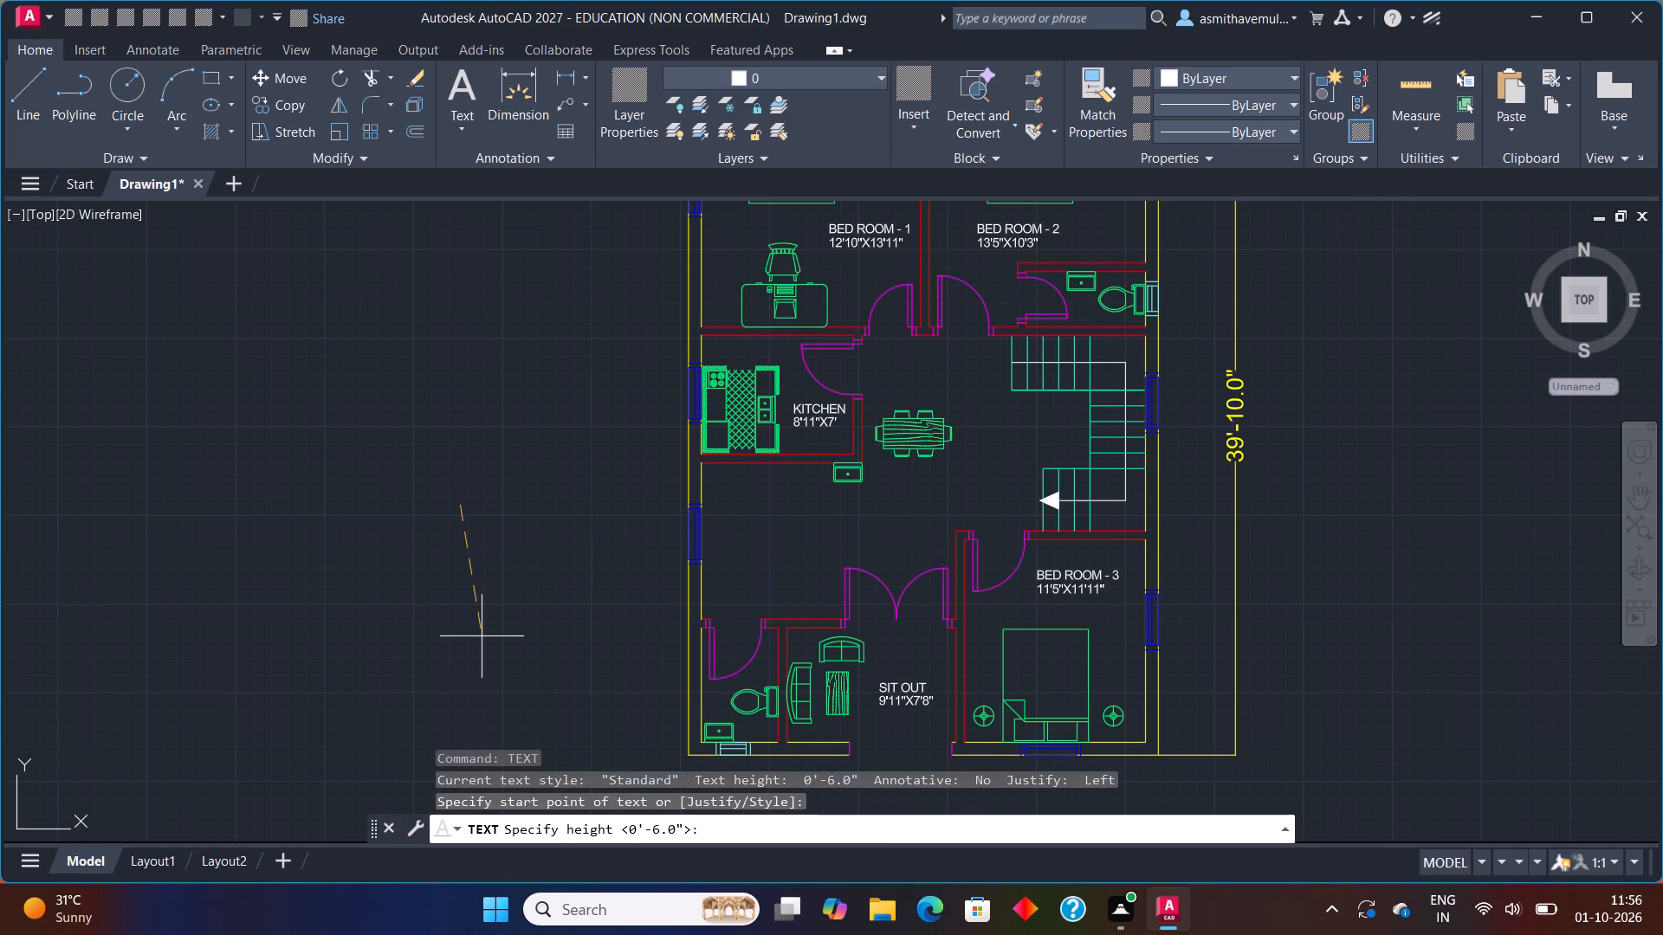
key("6")
key("shift+quotedbl")
key("Return")
key("0")
key("Return")
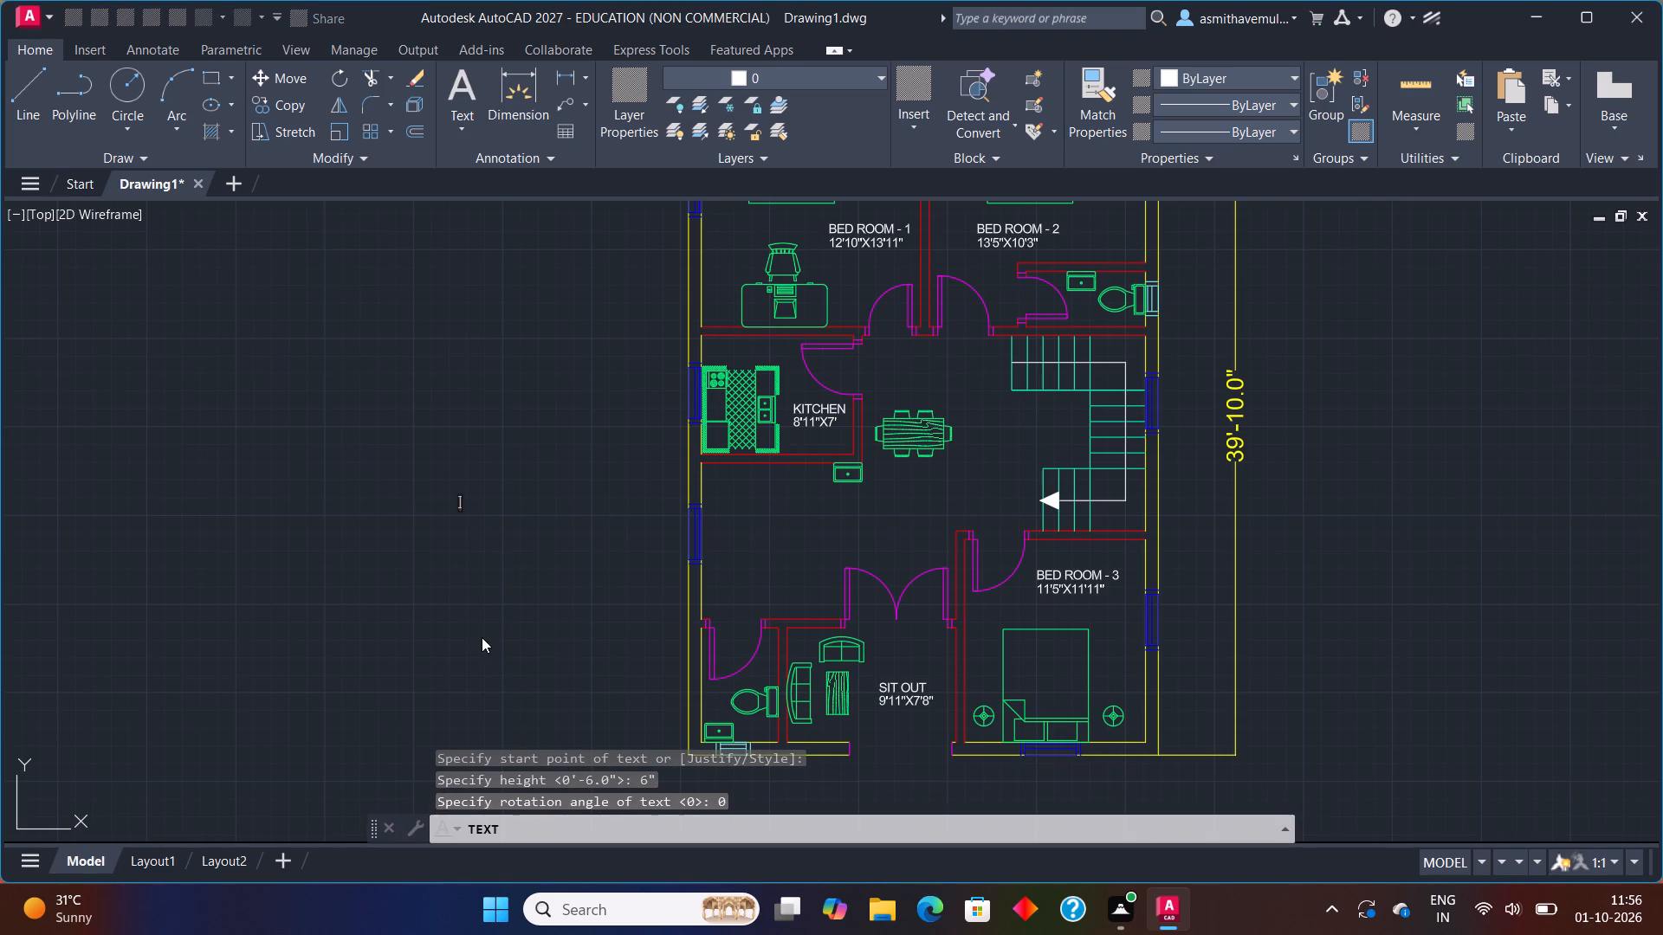
scroll(773, 706, "up", 1)
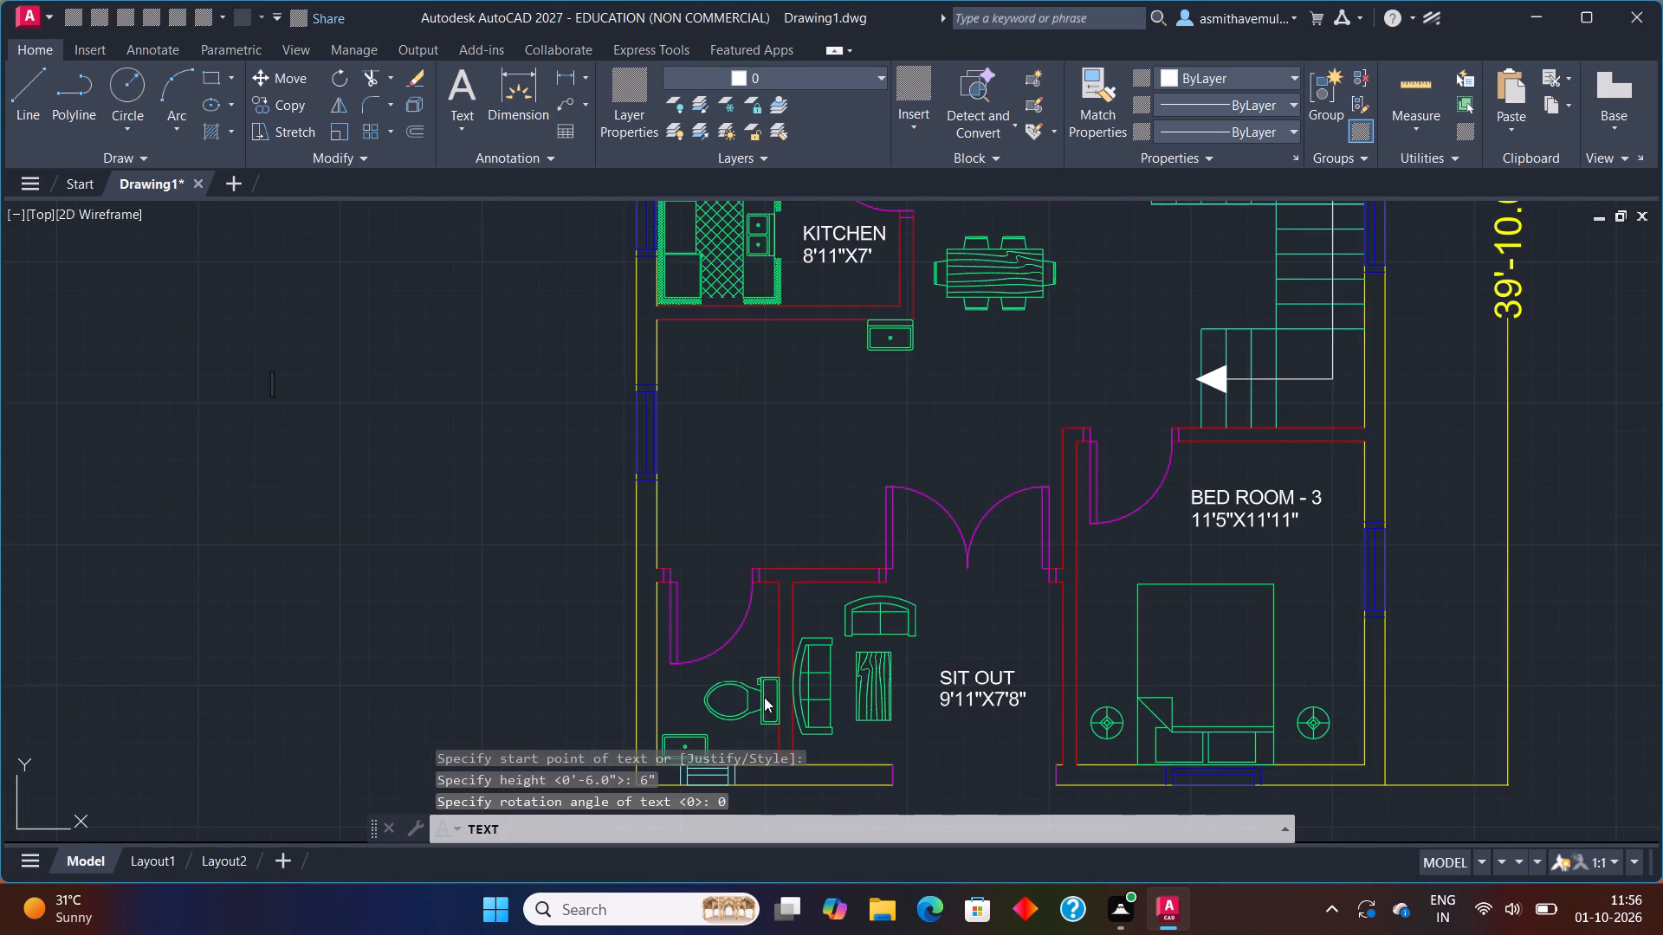
scroll(760, 692, "up", 2)
left_click(688, 594)
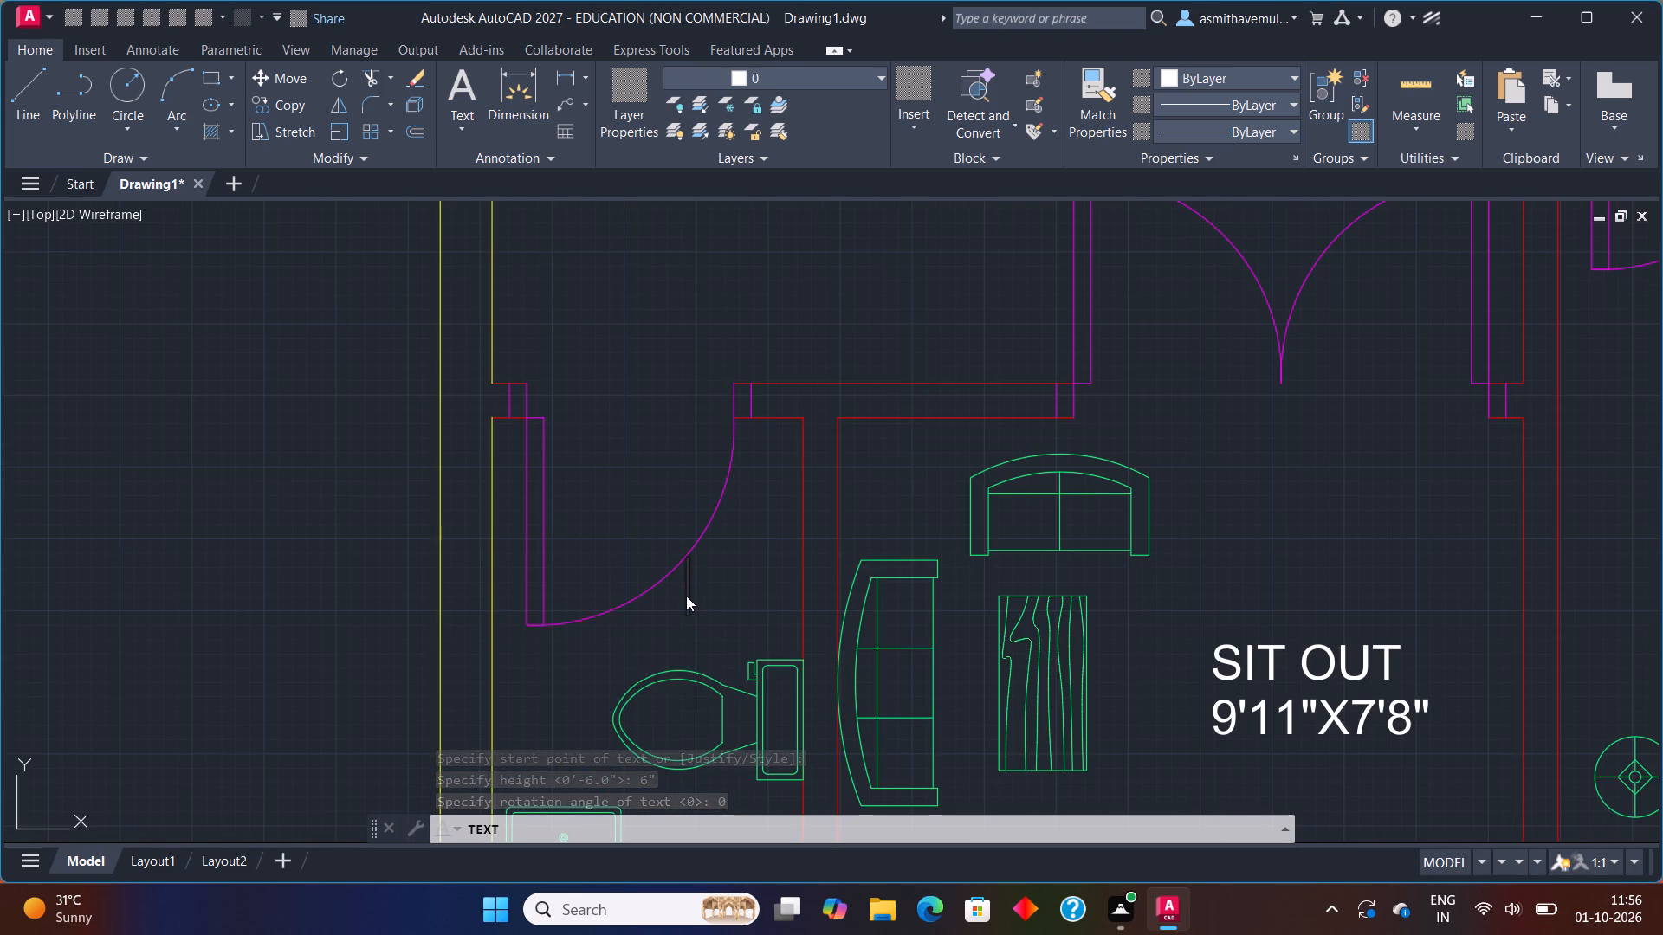
left_click(700, 601)
type("WAT")
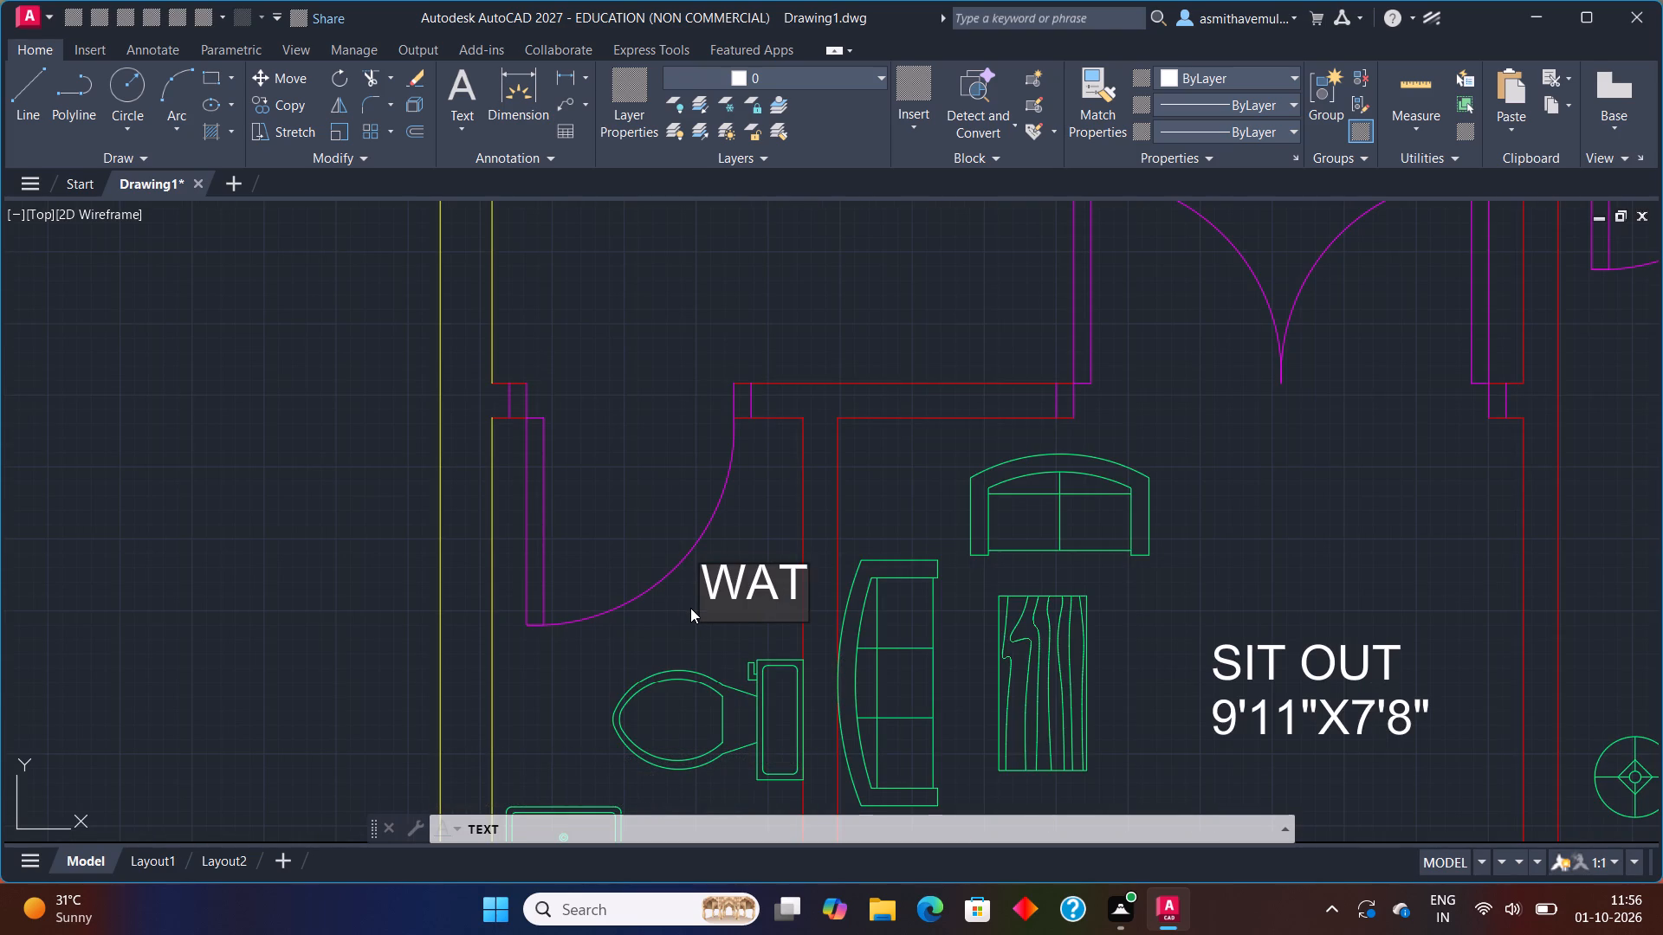
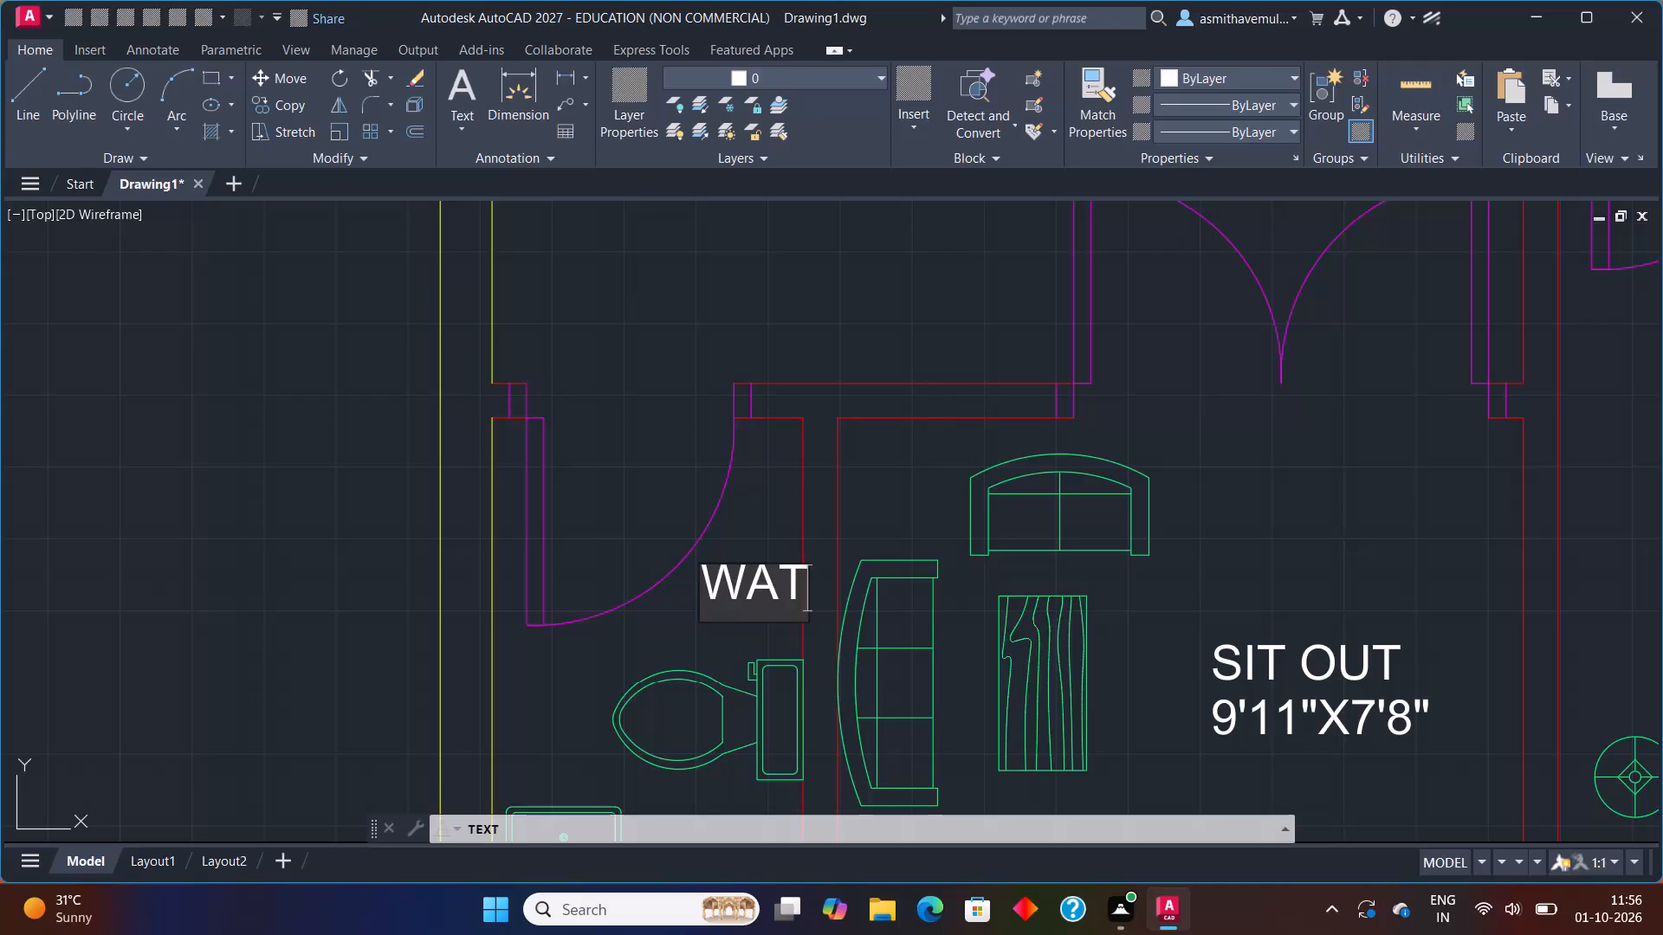
Erase the unfinished WAT text in the southwest toilet, keeping the text entry active.
key("BackSpace")
key("BackSpace")
key("BackSpace")
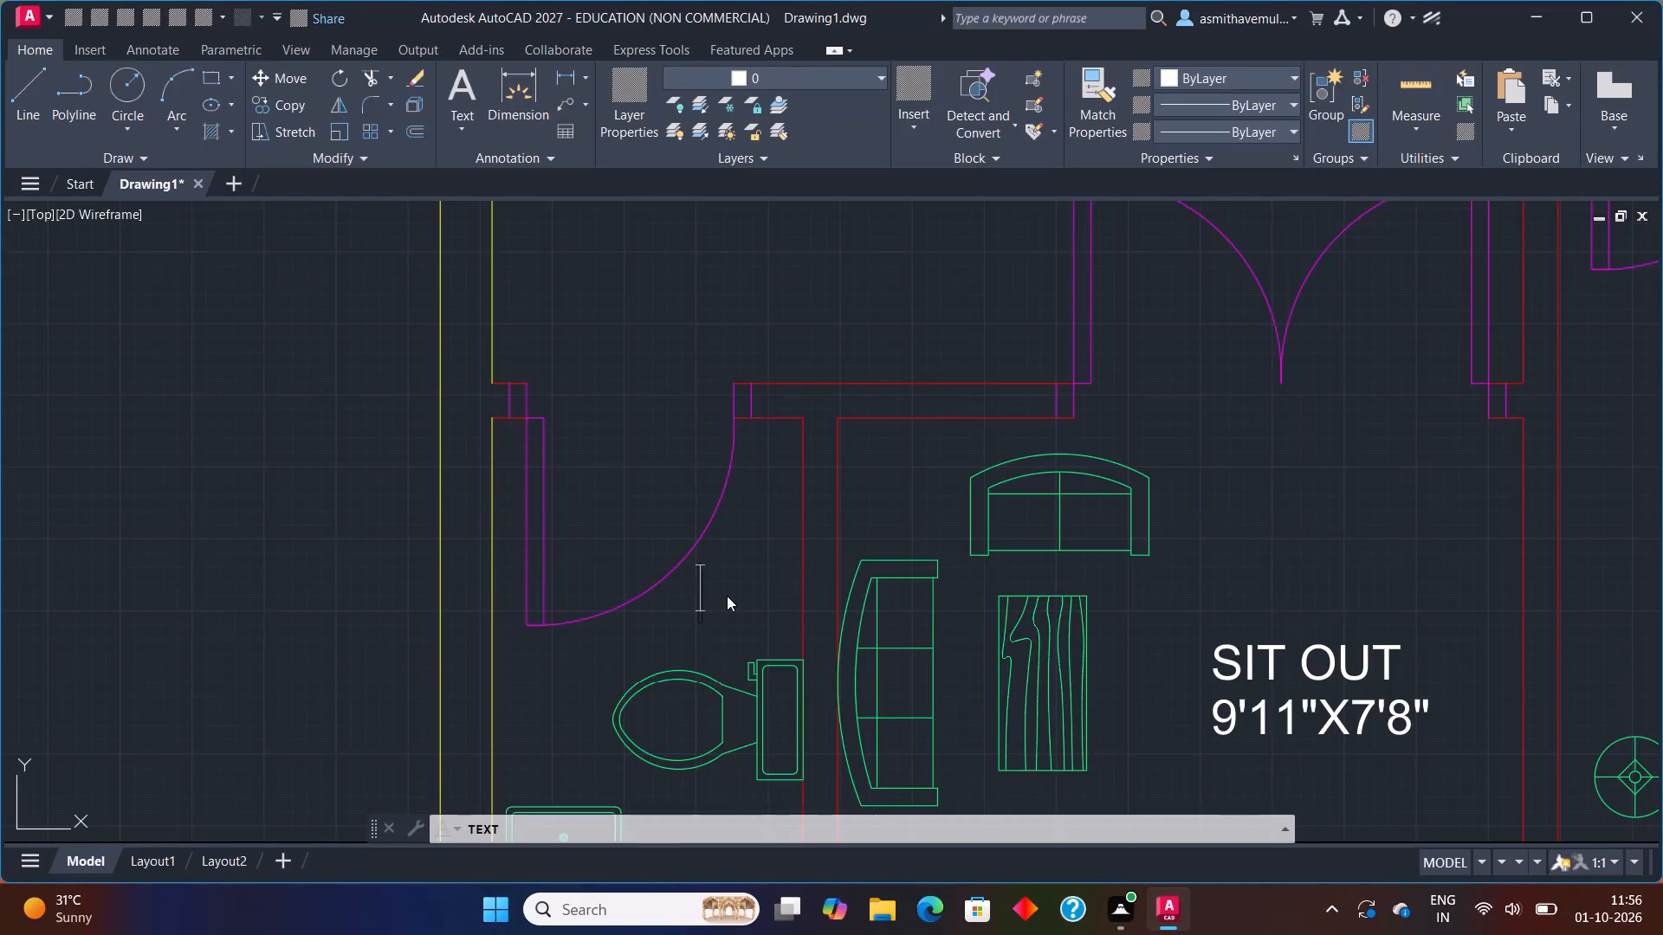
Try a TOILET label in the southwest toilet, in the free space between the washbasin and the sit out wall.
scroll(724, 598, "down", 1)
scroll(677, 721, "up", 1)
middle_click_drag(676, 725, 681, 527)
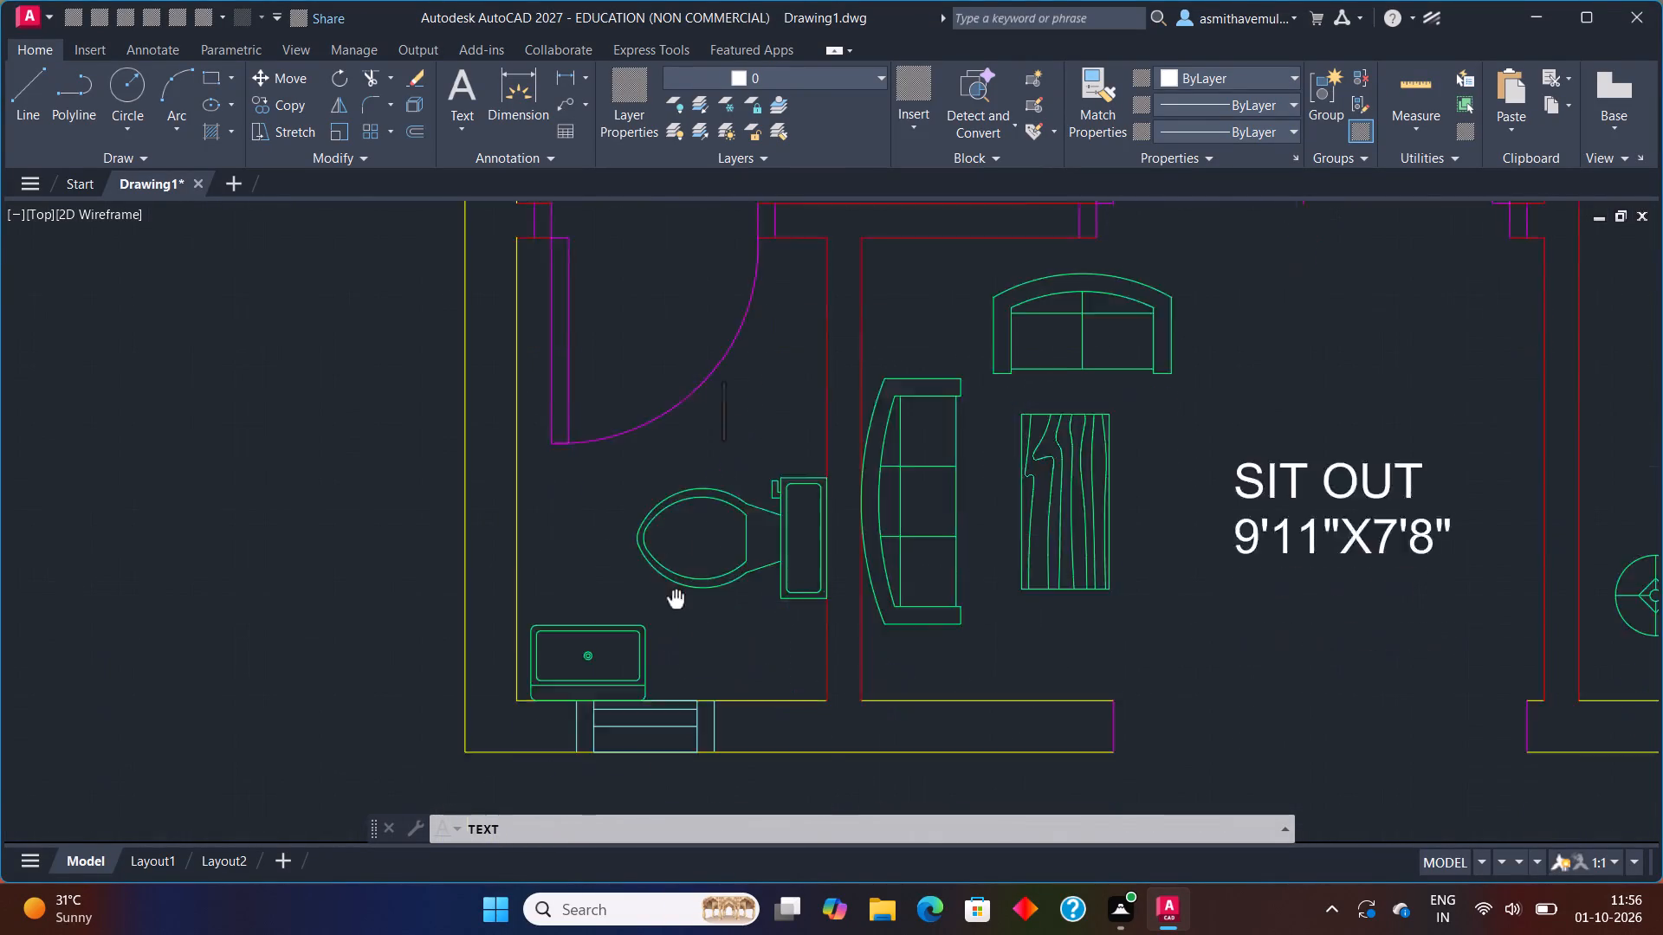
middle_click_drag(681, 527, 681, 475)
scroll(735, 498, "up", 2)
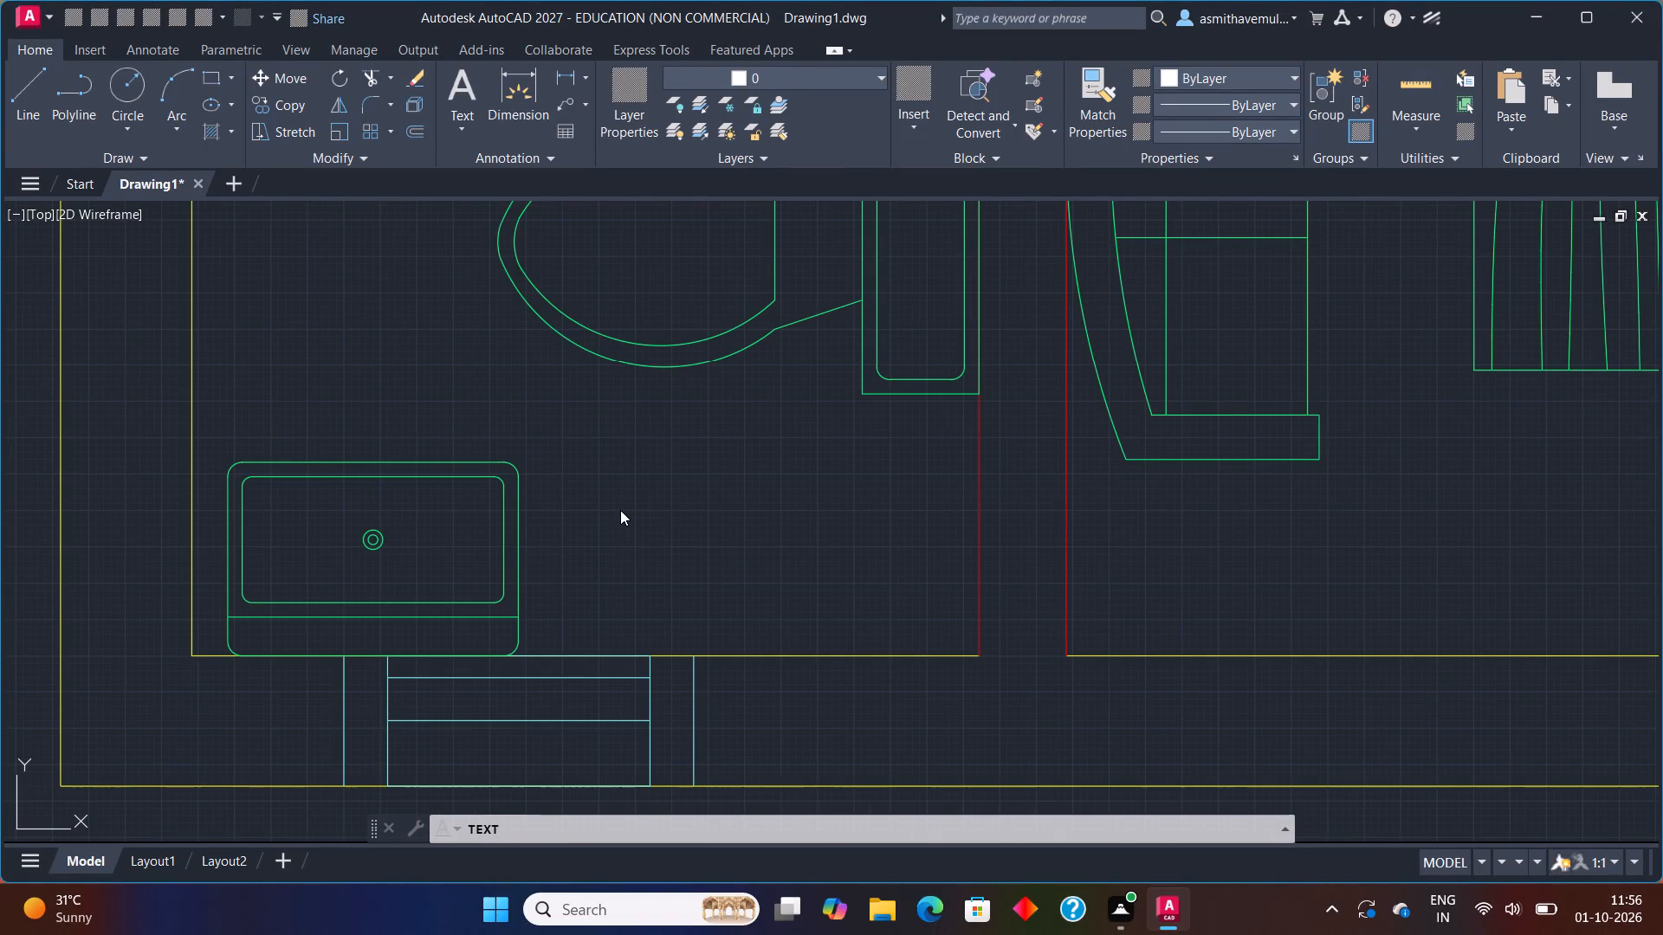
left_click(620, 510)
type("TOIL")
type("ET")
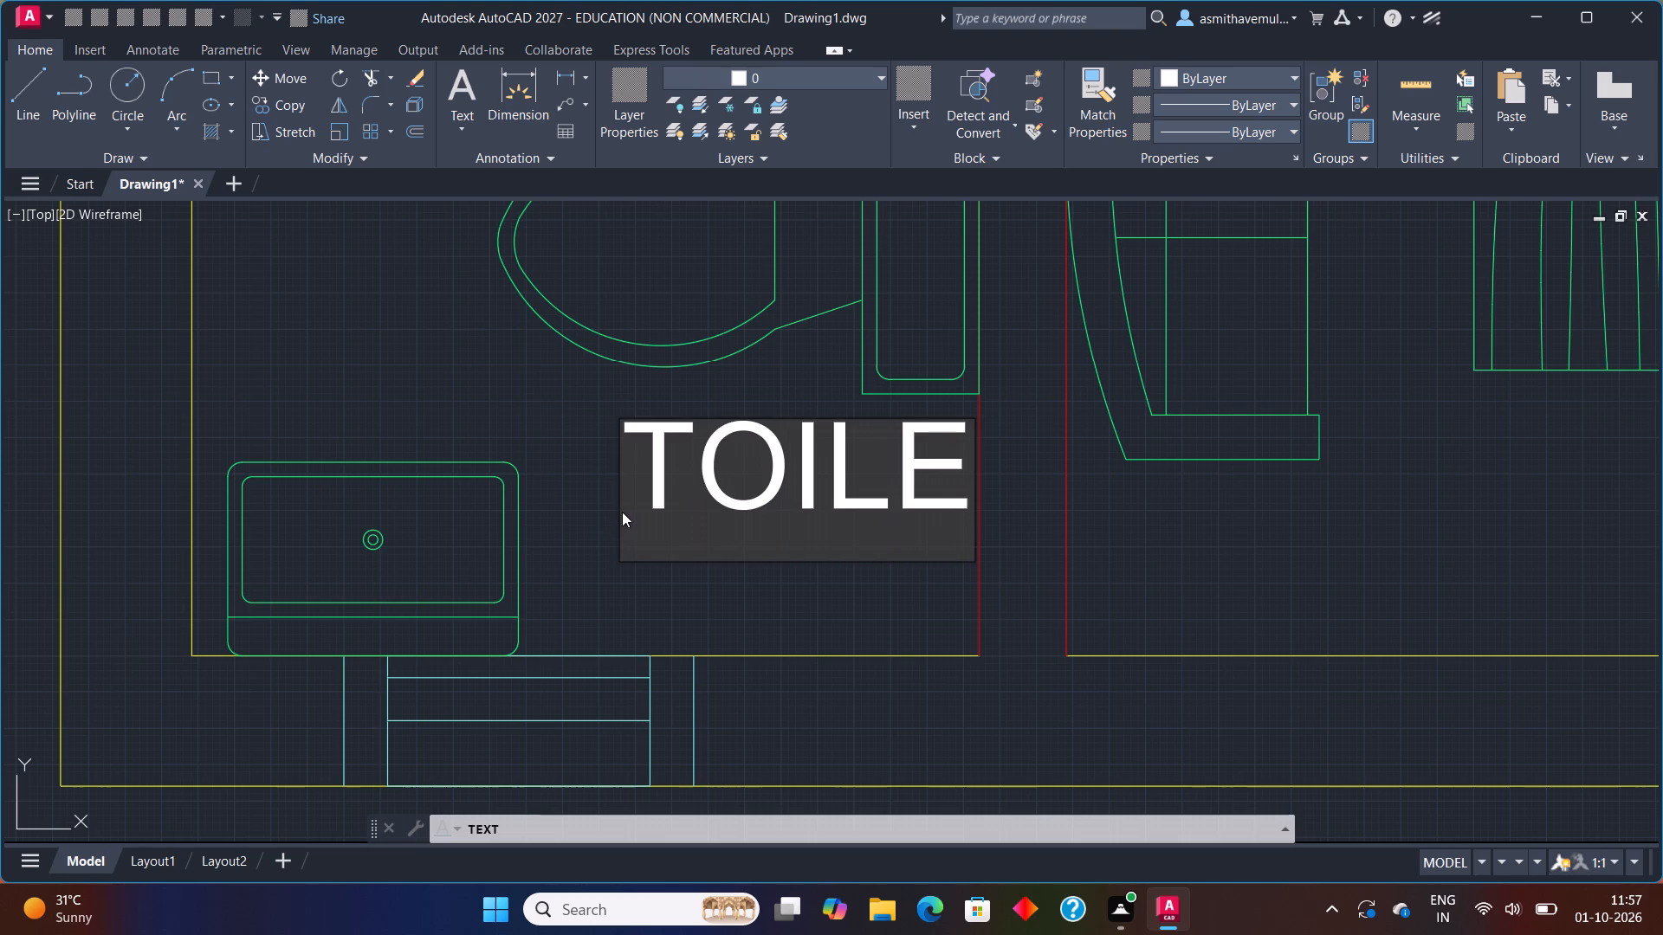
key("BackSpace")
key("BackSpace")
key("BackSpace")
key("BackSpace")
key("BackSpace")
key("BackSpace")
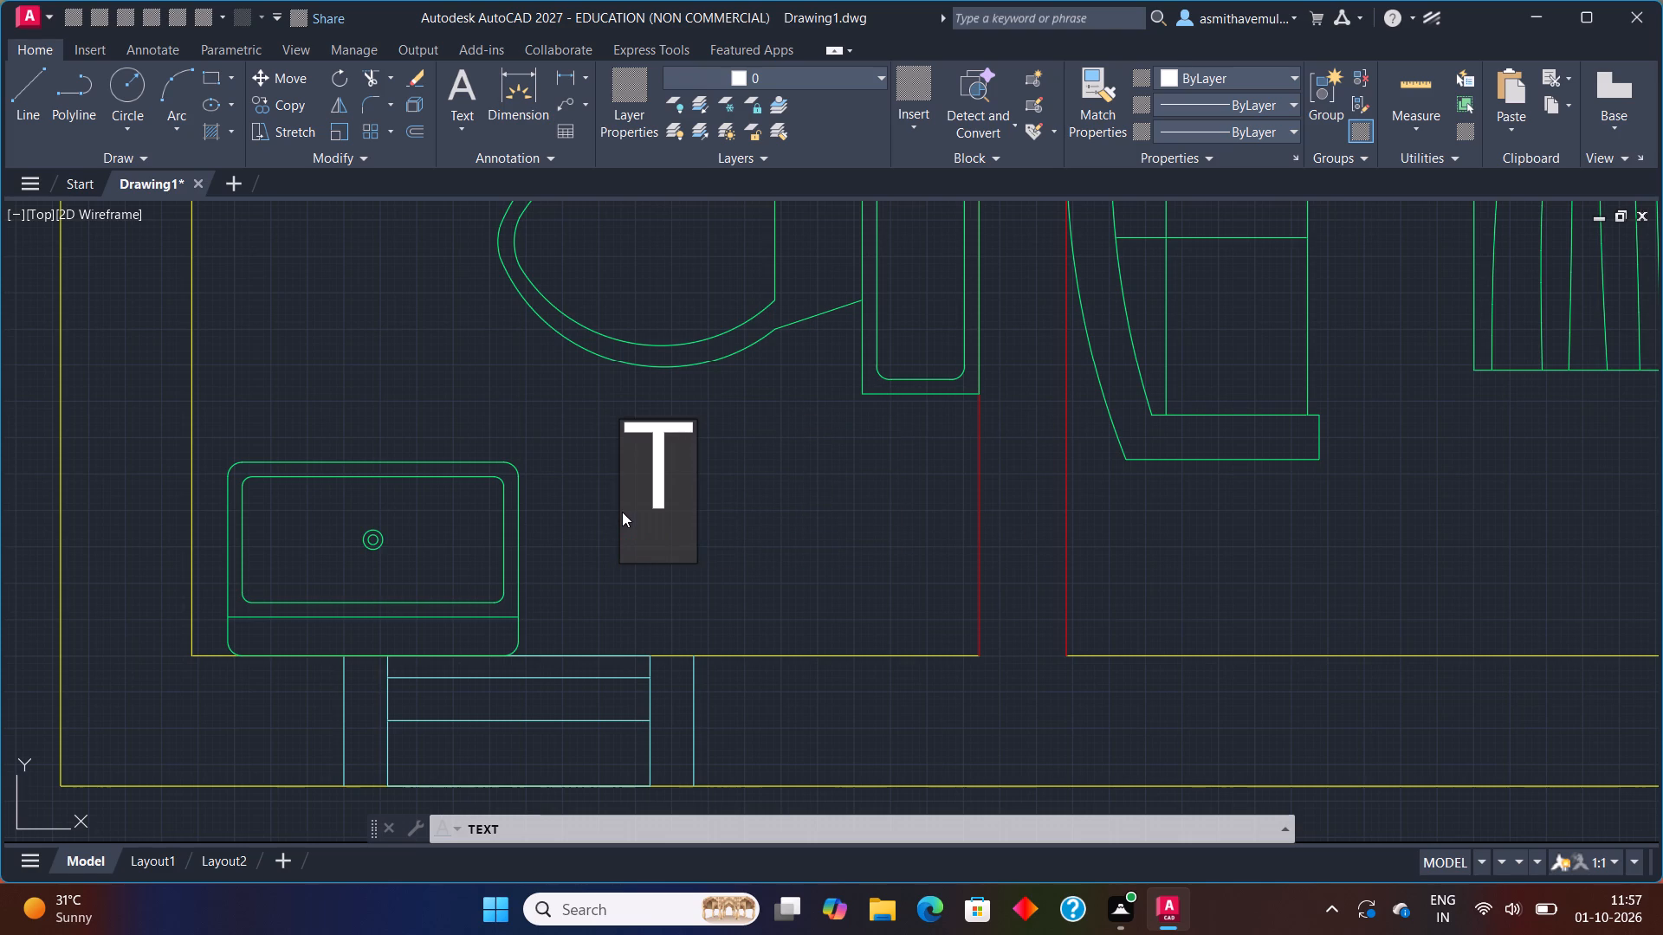
Label the southwest toilet BATH, with W\C on the line below, starting beside the outer wall between the door and washbasin.
scroll(631, 527, "down", 3)
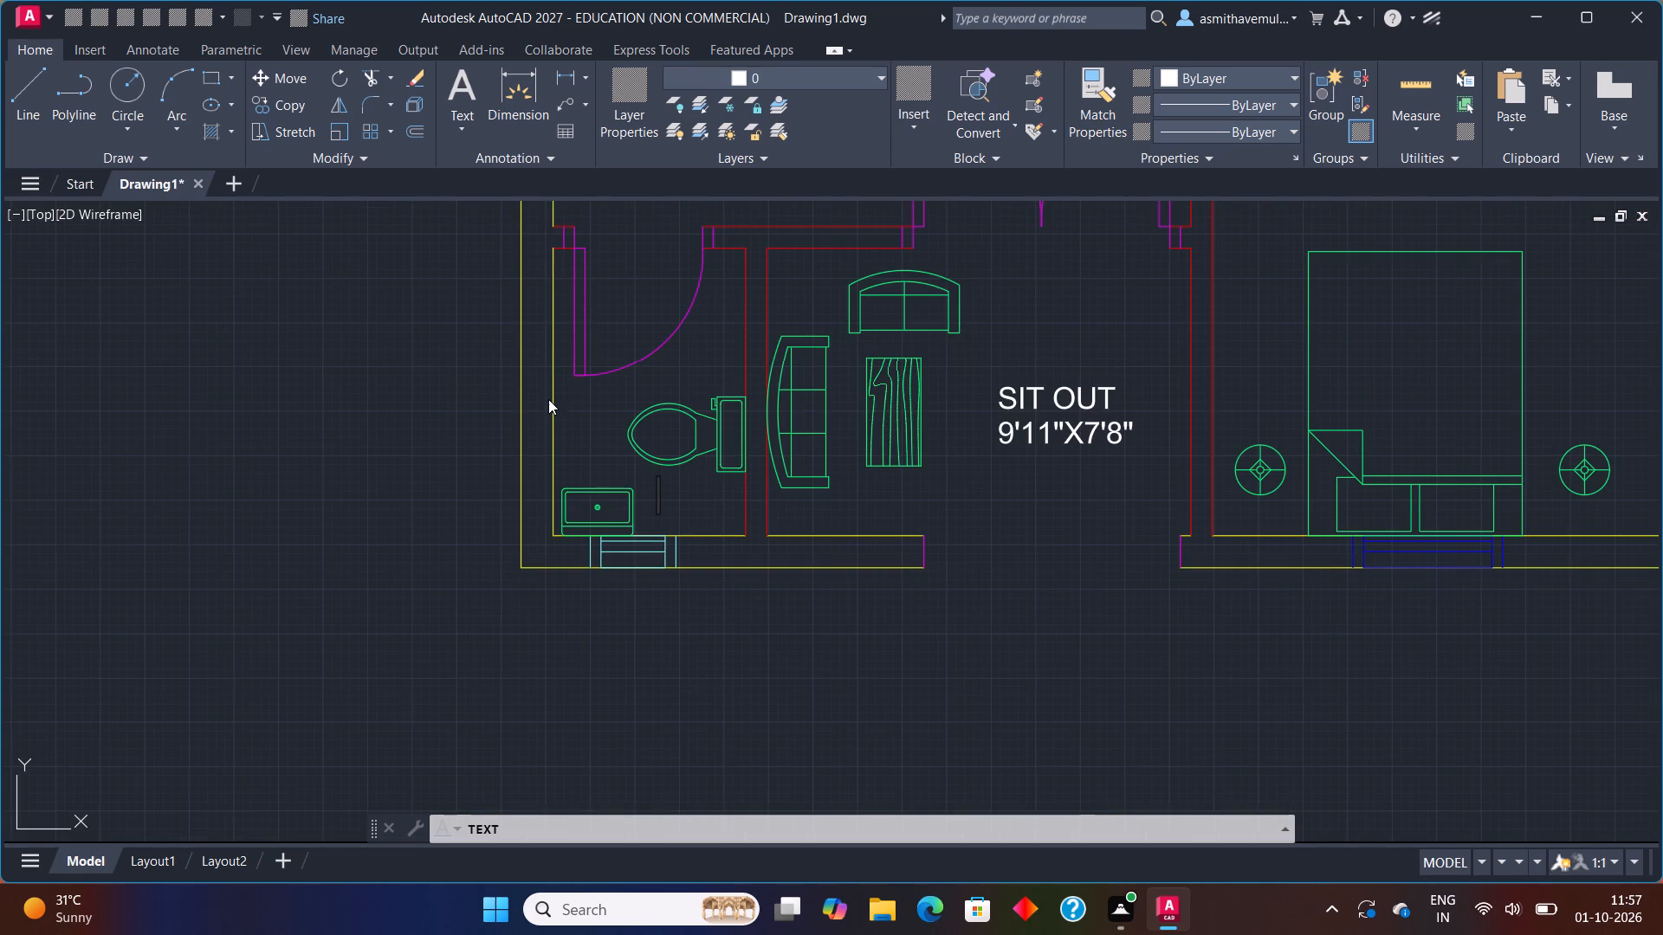
scroll(616, 397, "up", 2)
left_click(521, 406)
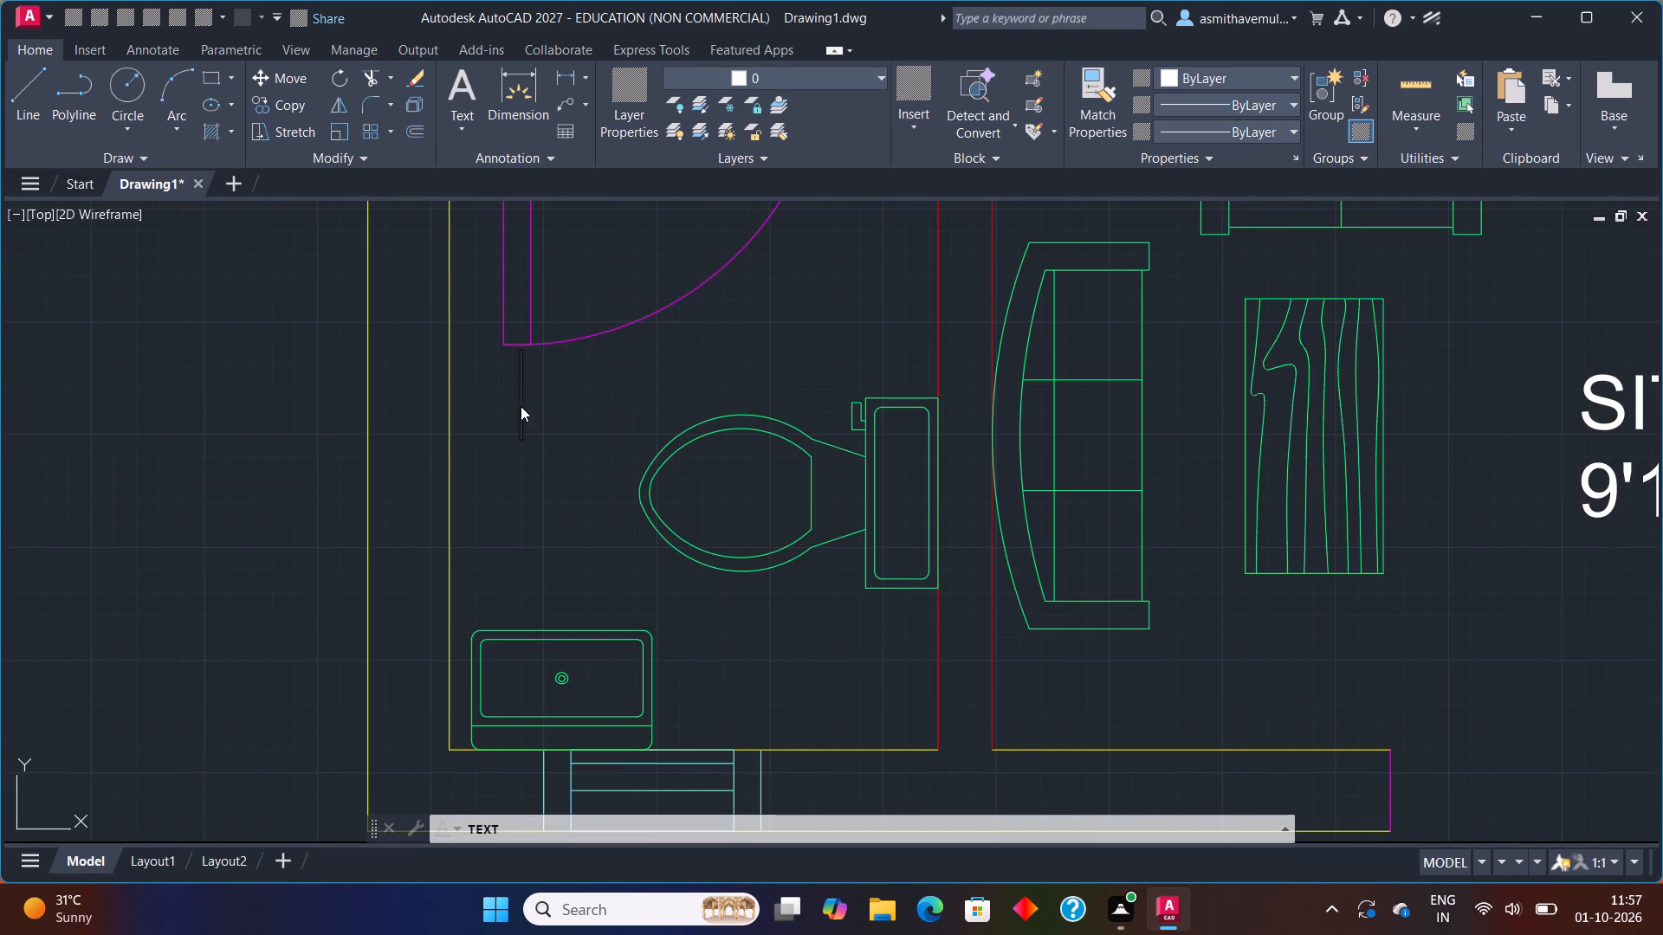
left_click(548, 434)
left_click(467, 427)
type("BA")
type("TH")
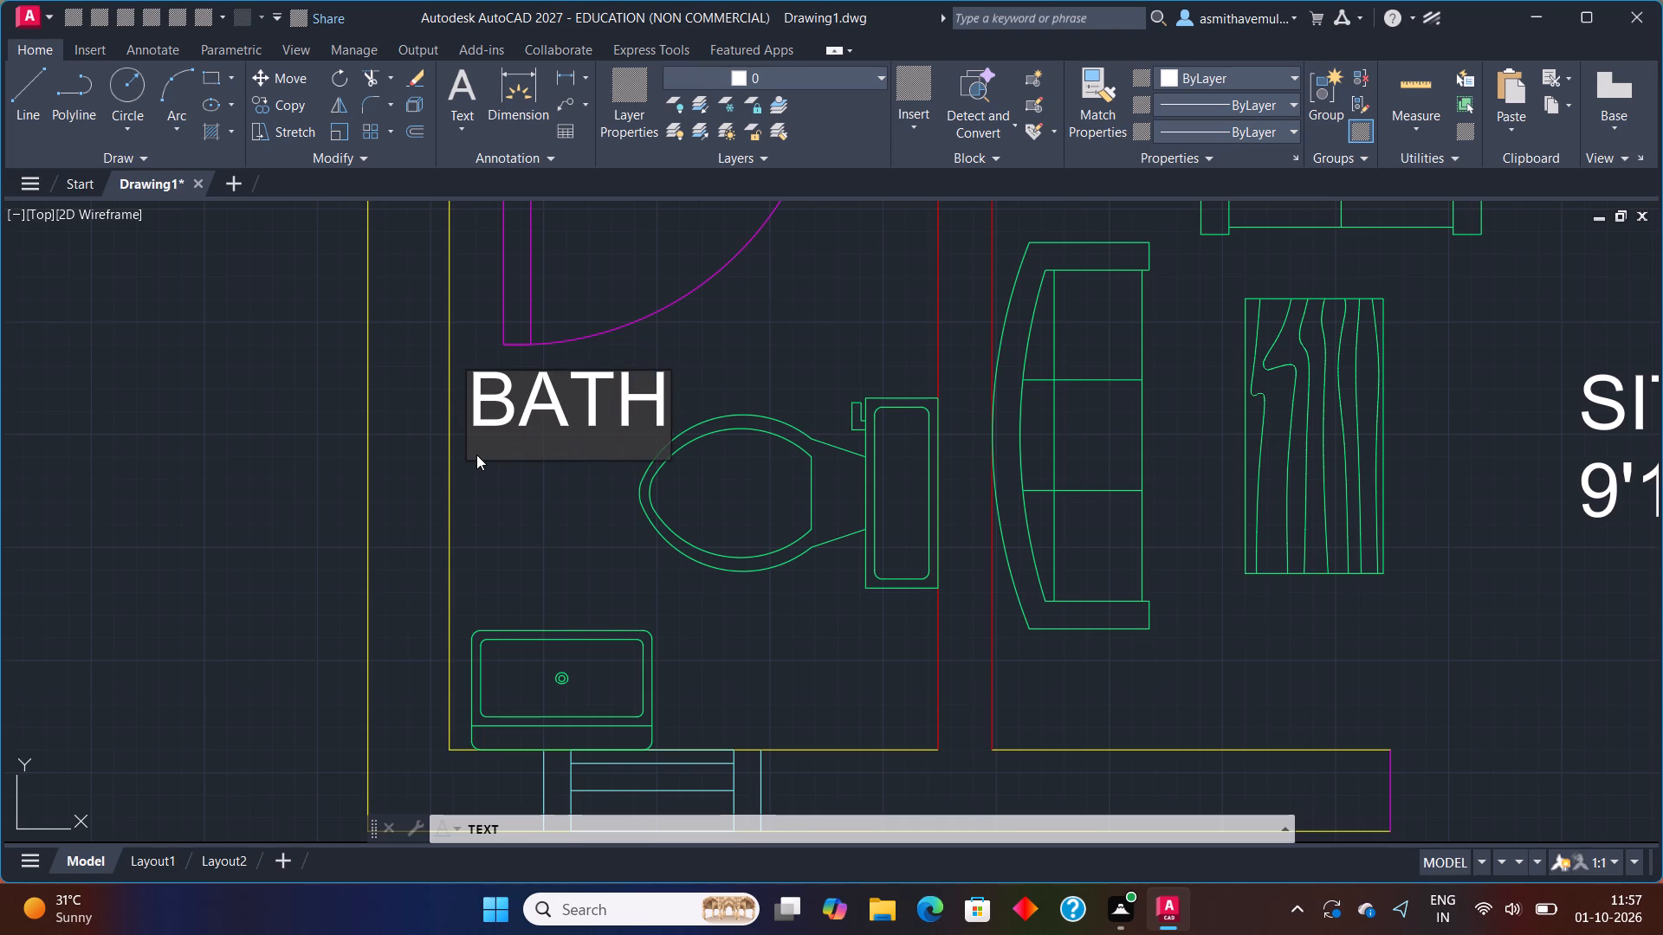
key("Return")
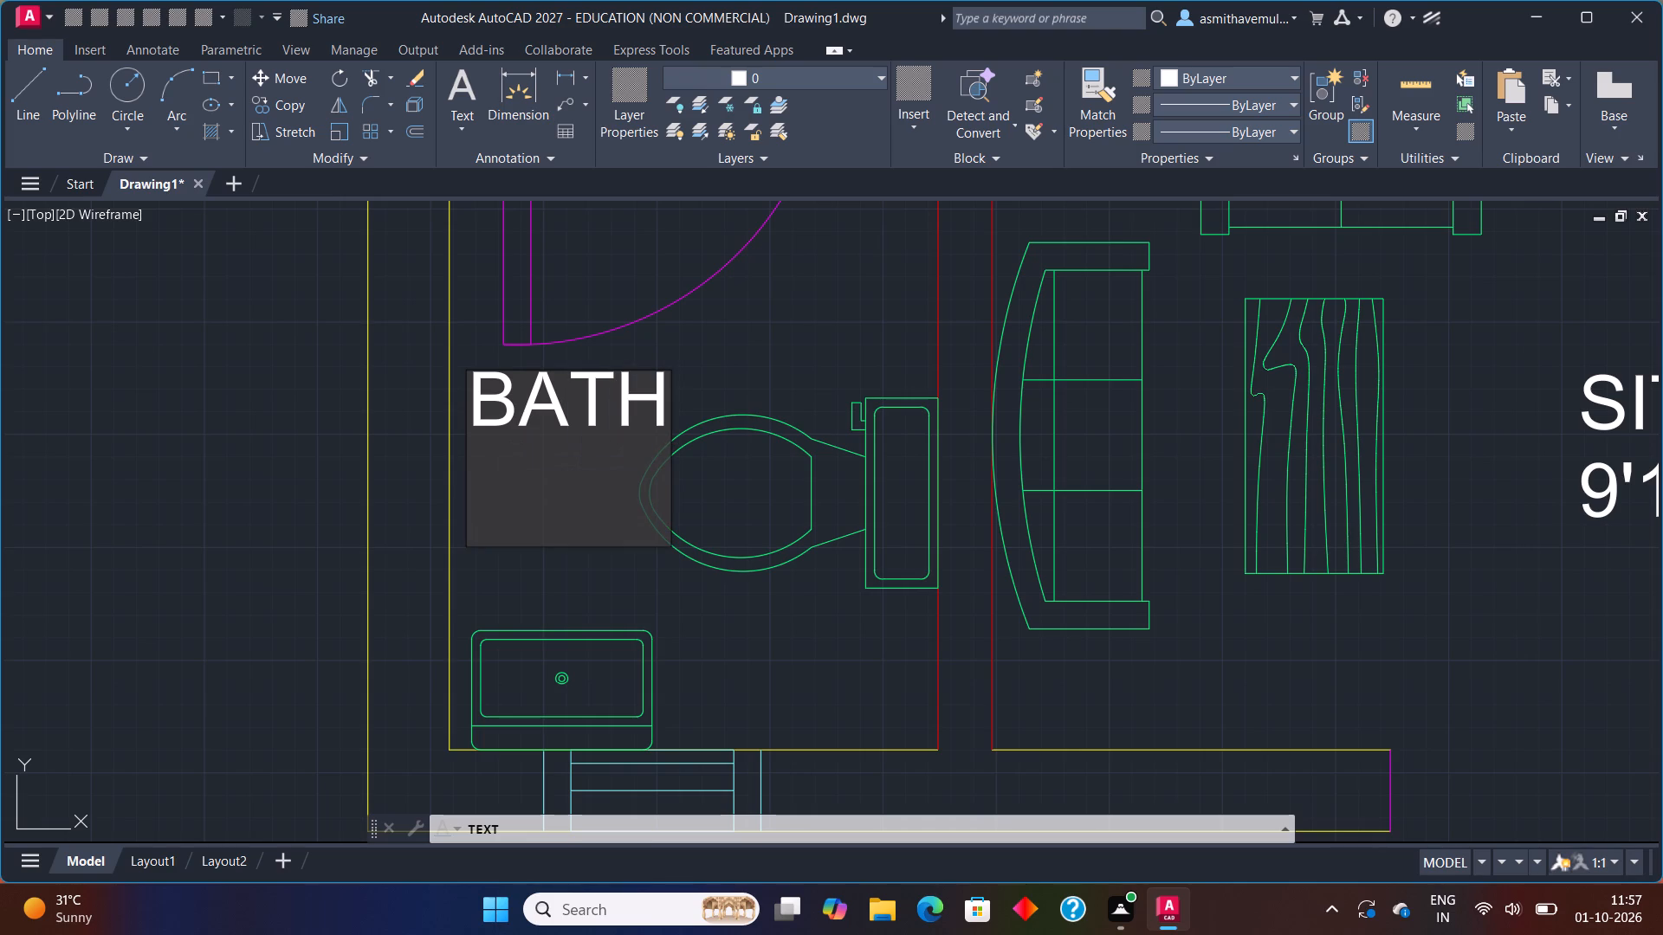
key("w")
key("backslash")
key("c")
key("Return")
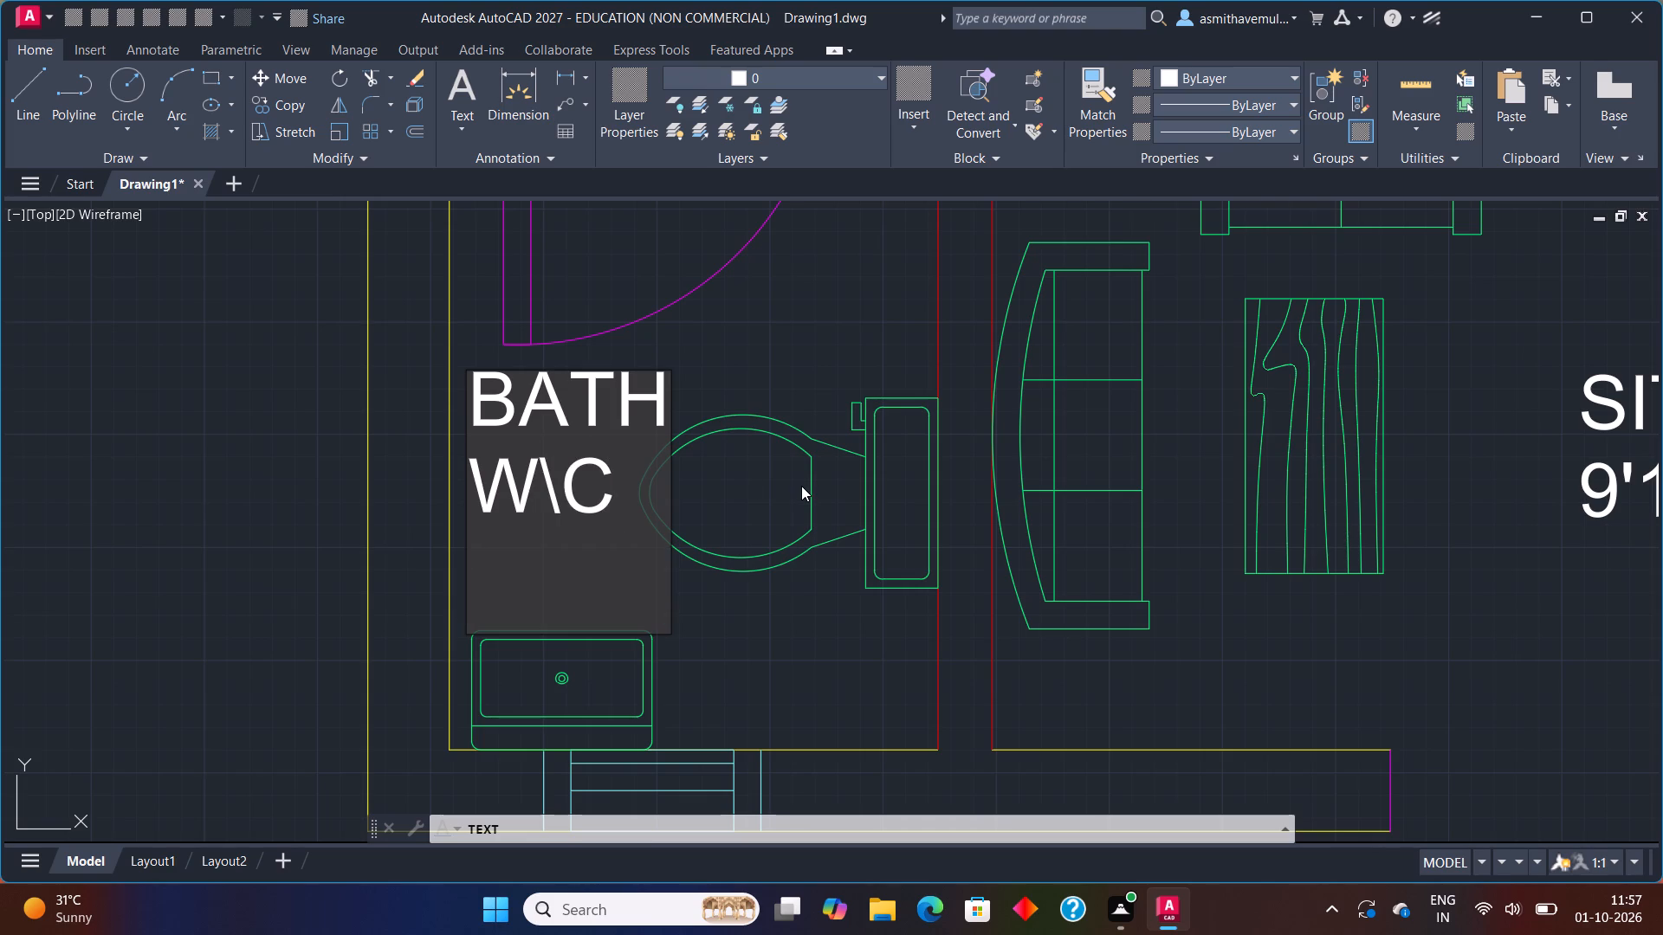
Enter the room size 4'6"X7' on the line below W\C.
key("4")
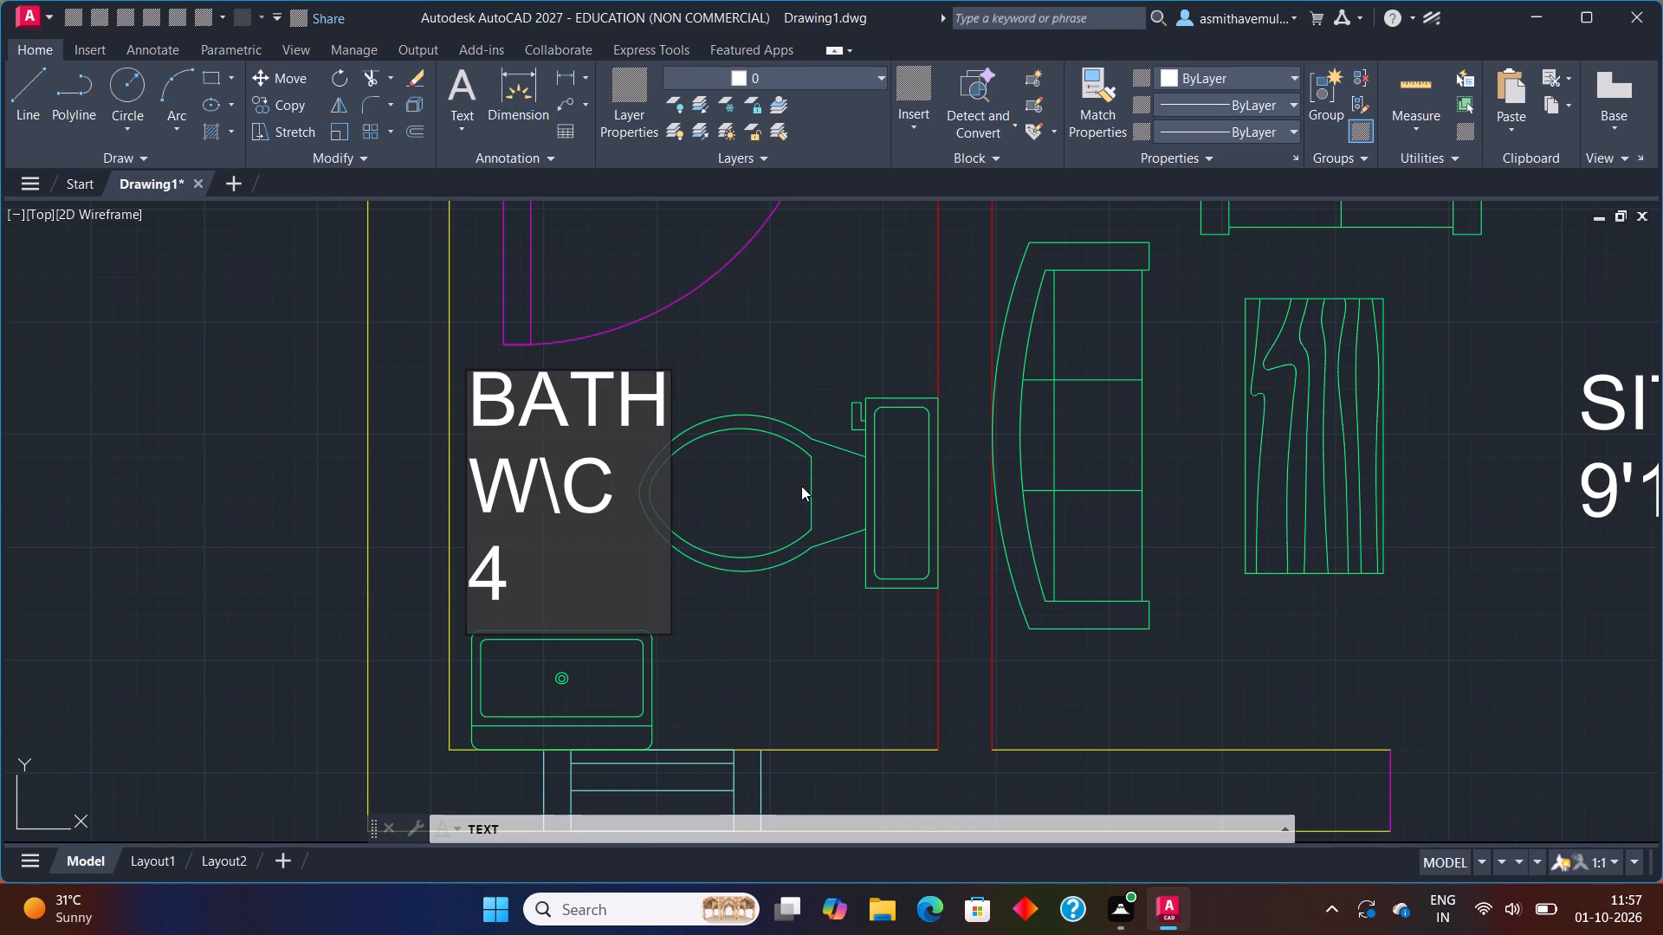
key("apostrophe")
key("6")
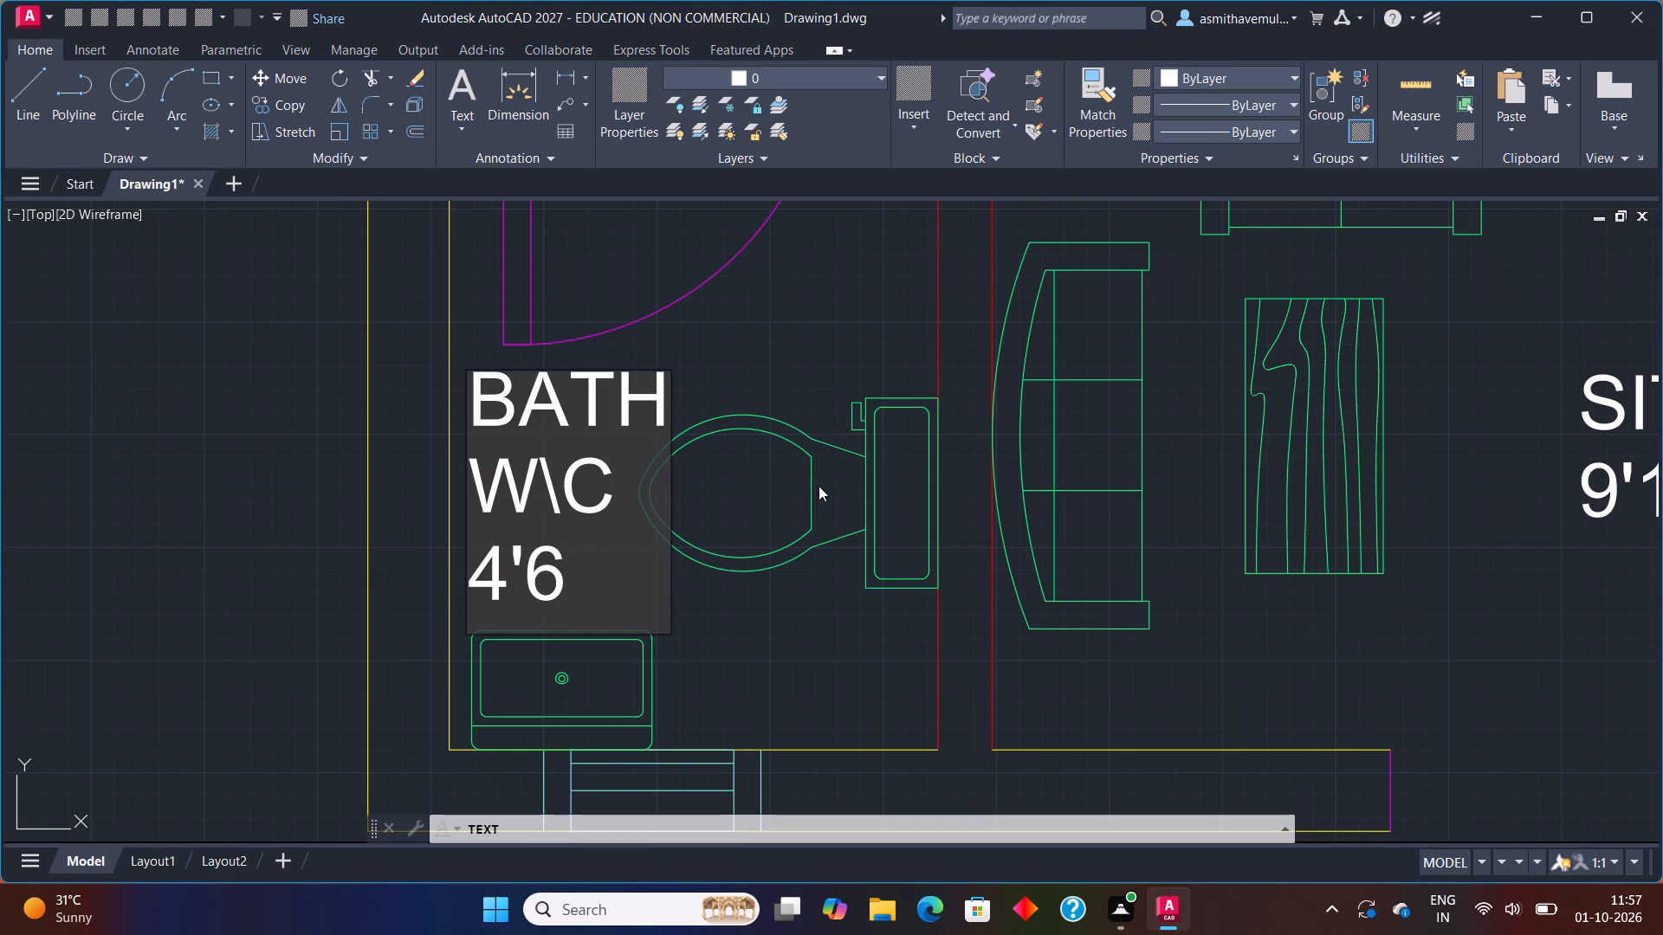
key("shift+quotedbl")
key("x")
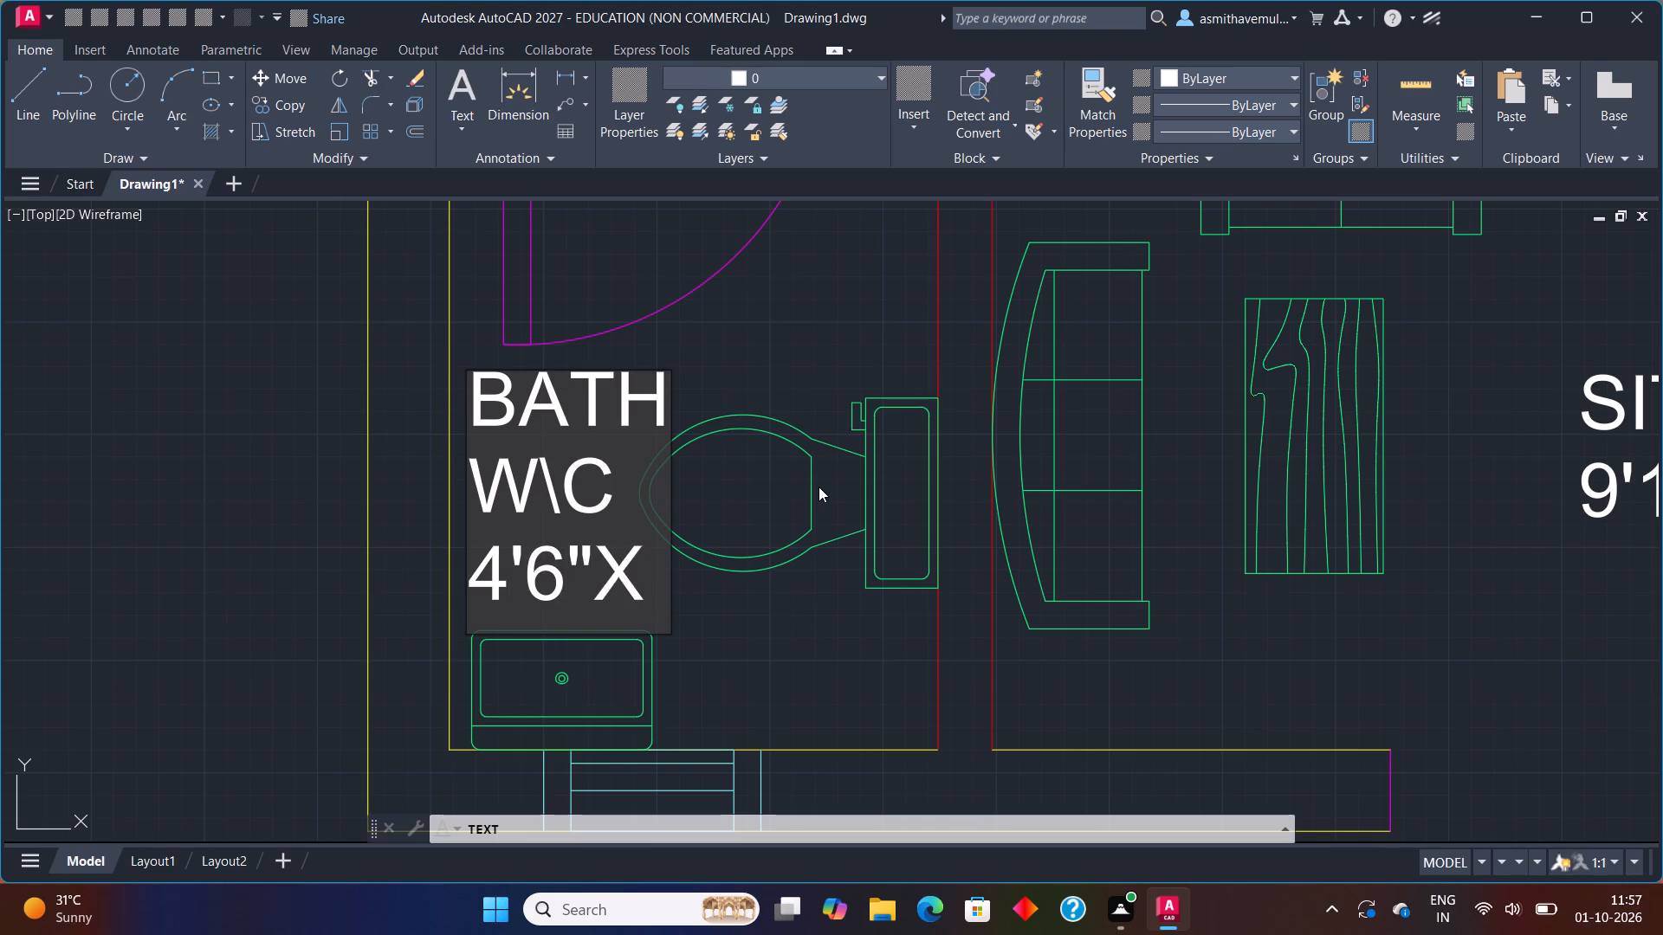
type("7'")
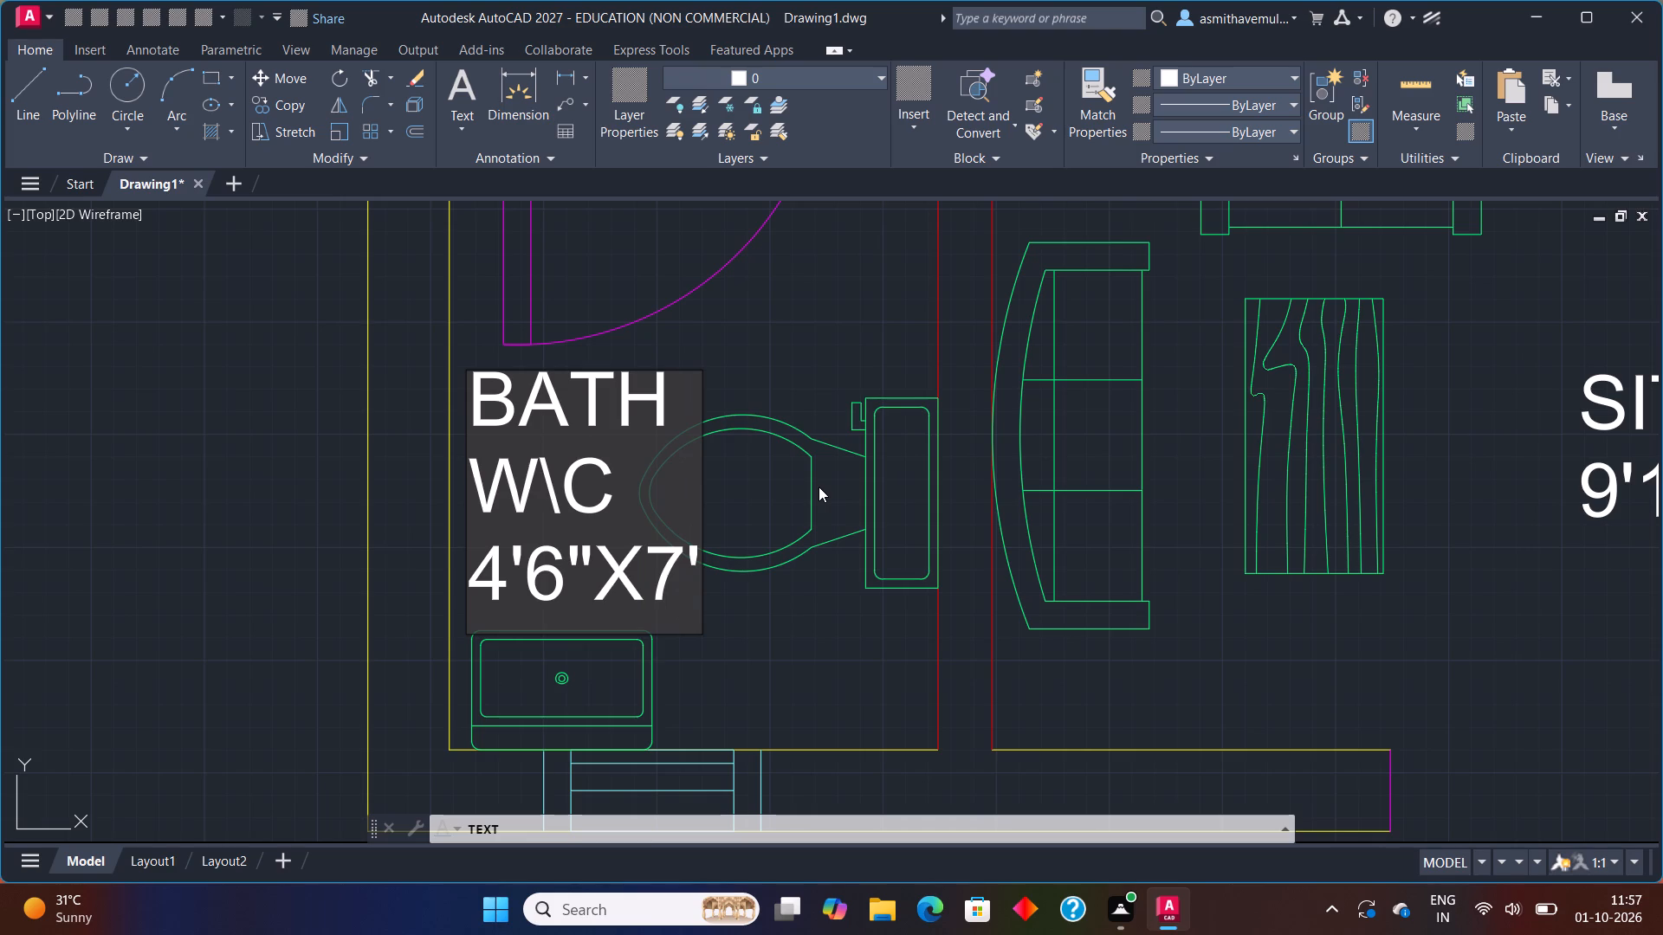
Place a BATH label in the toilet attached to BED ROOM - 2, between the door's free end and the toilet fixture.
scroll(972, 481, "down", 2)
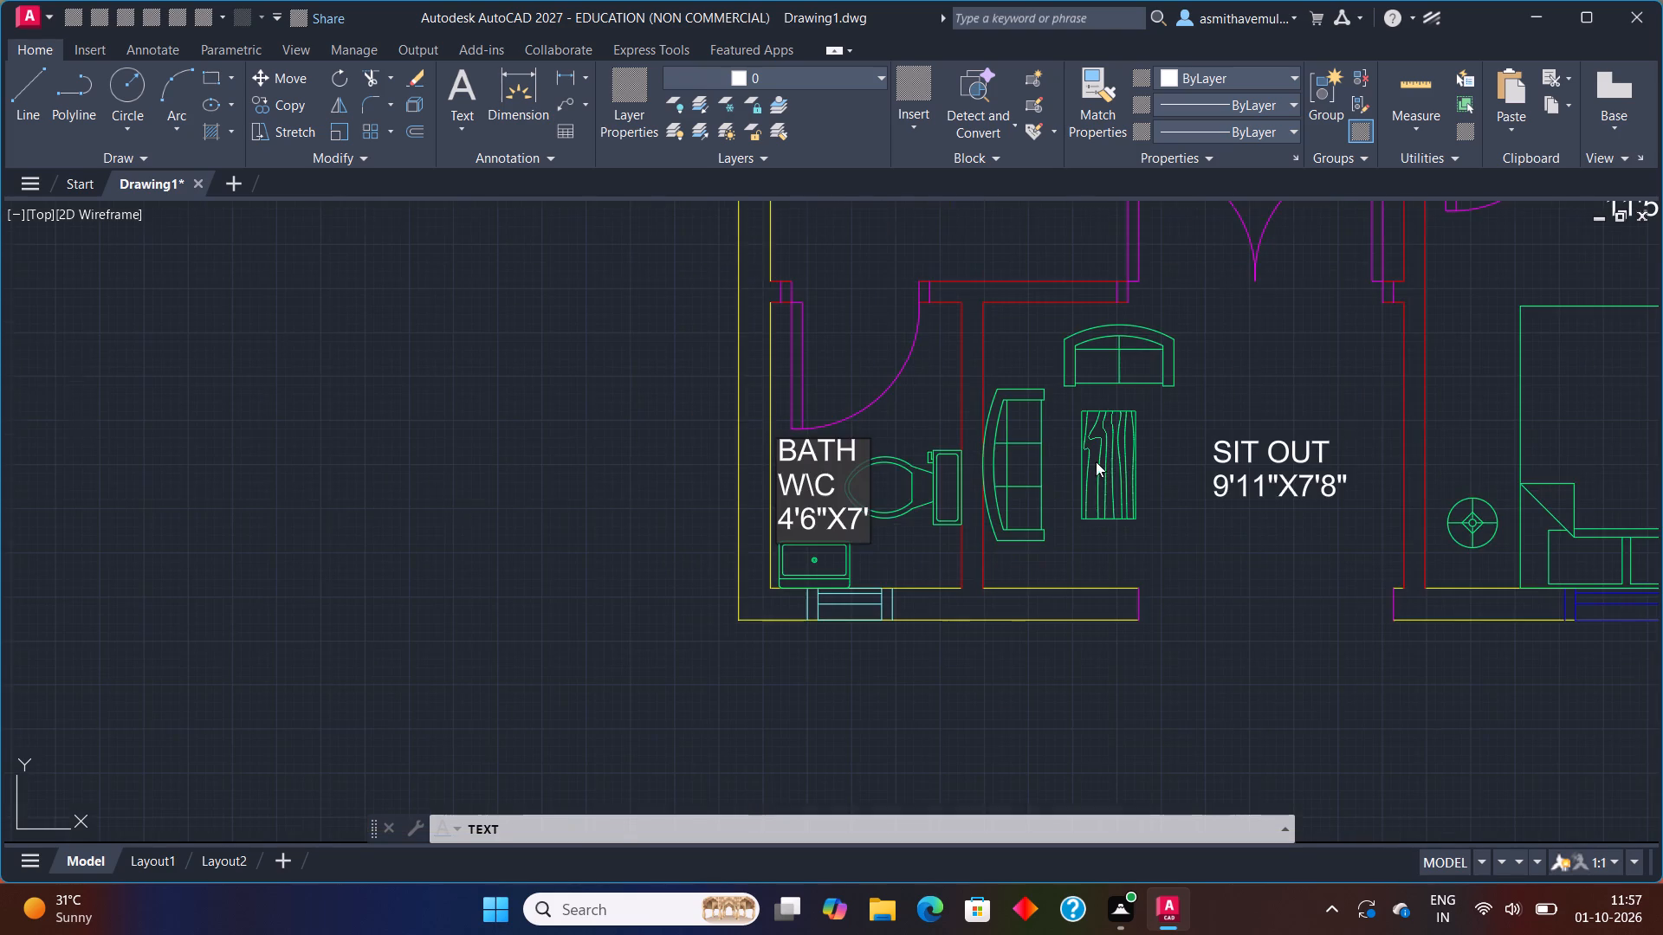
middle_click_drag(1500, 372, 264, 654)
scroll(489, 410, "down", 2)
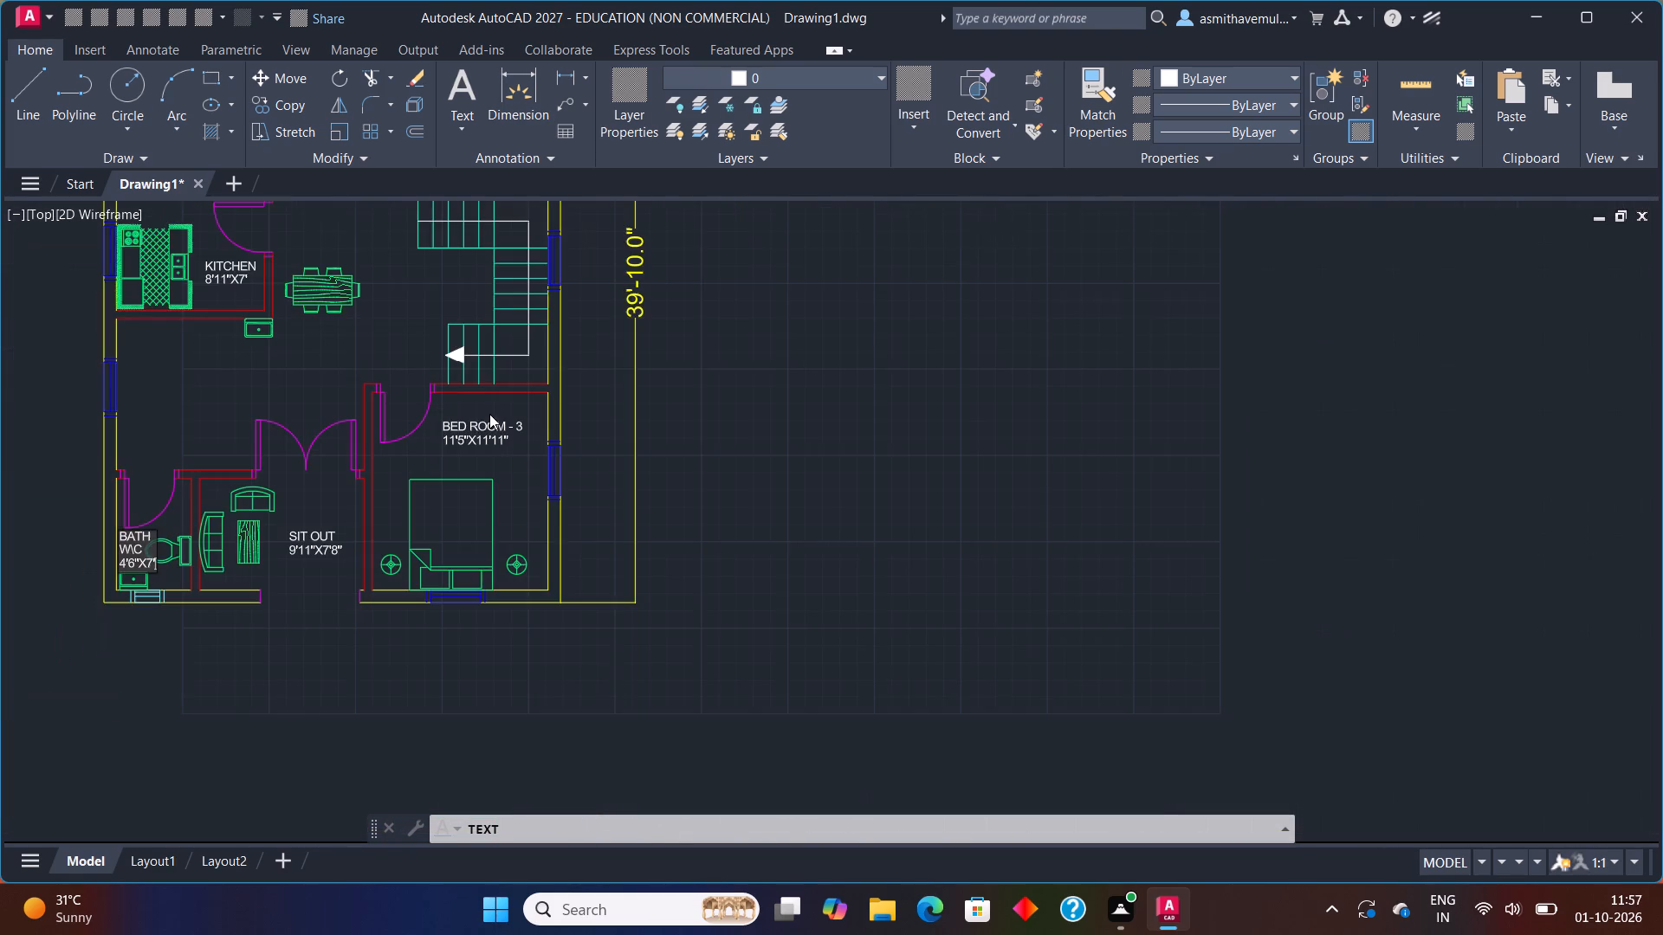
scroll(540, 240, "down", 2)
middle_click_drag(540, 240, 607, 781)
scroll(594, 724, "up", 1)
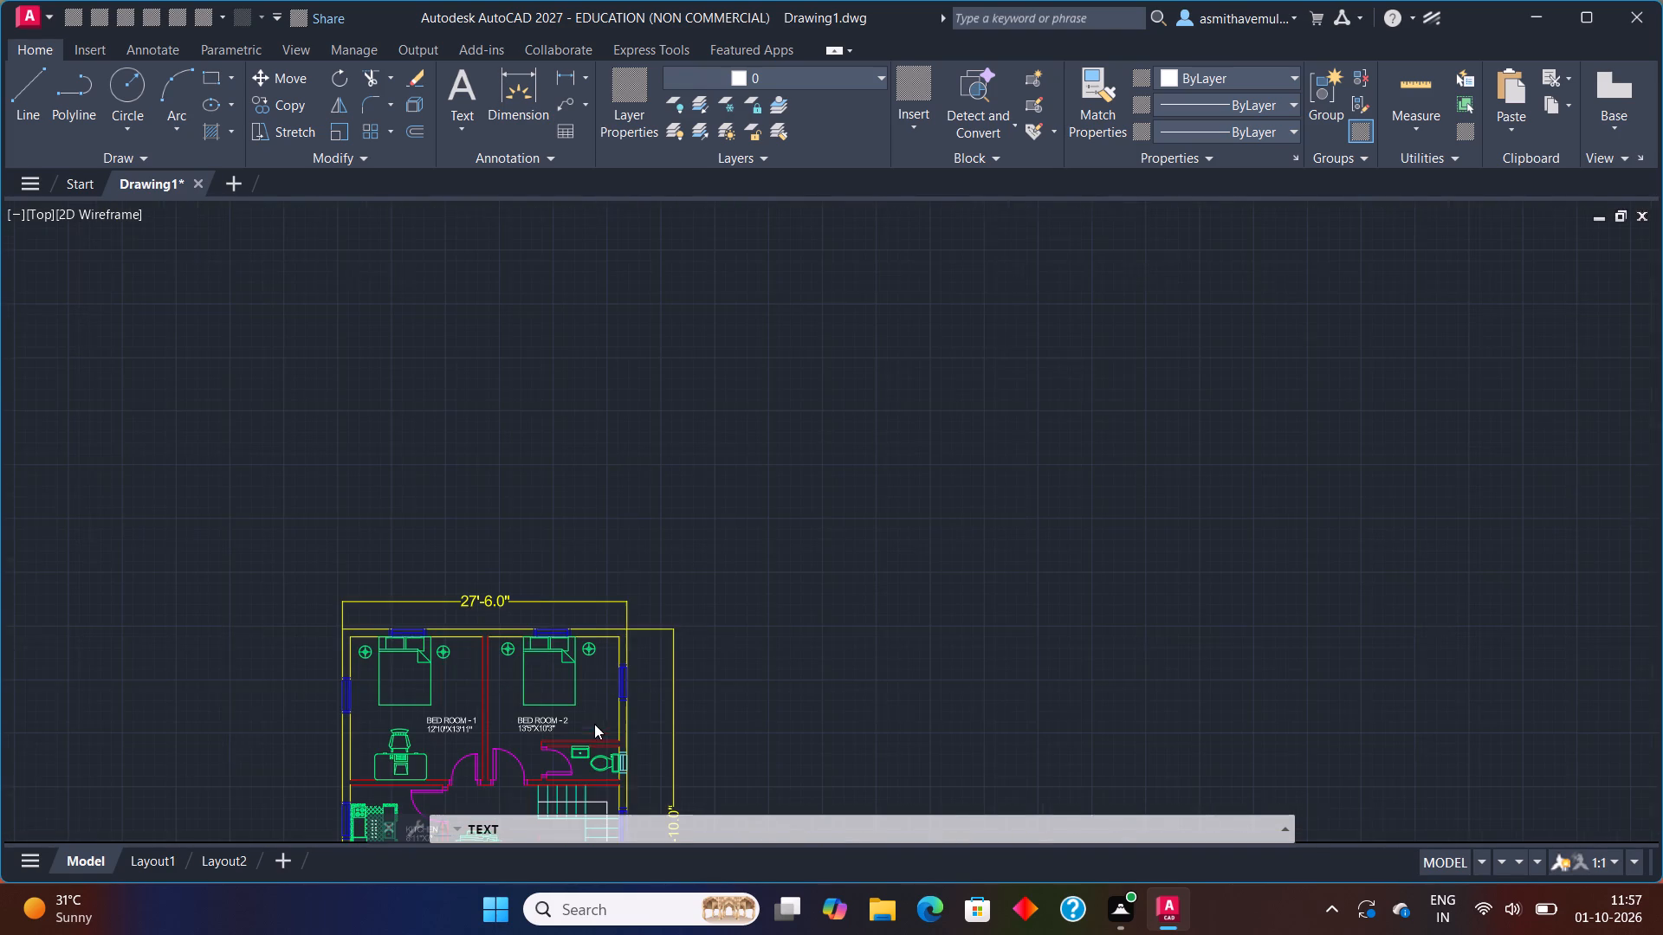
scroll(567, 822, "up", 1)
scroll(573, 746, "up", 2)
middle_click_drag(573, 751, 709, 337)
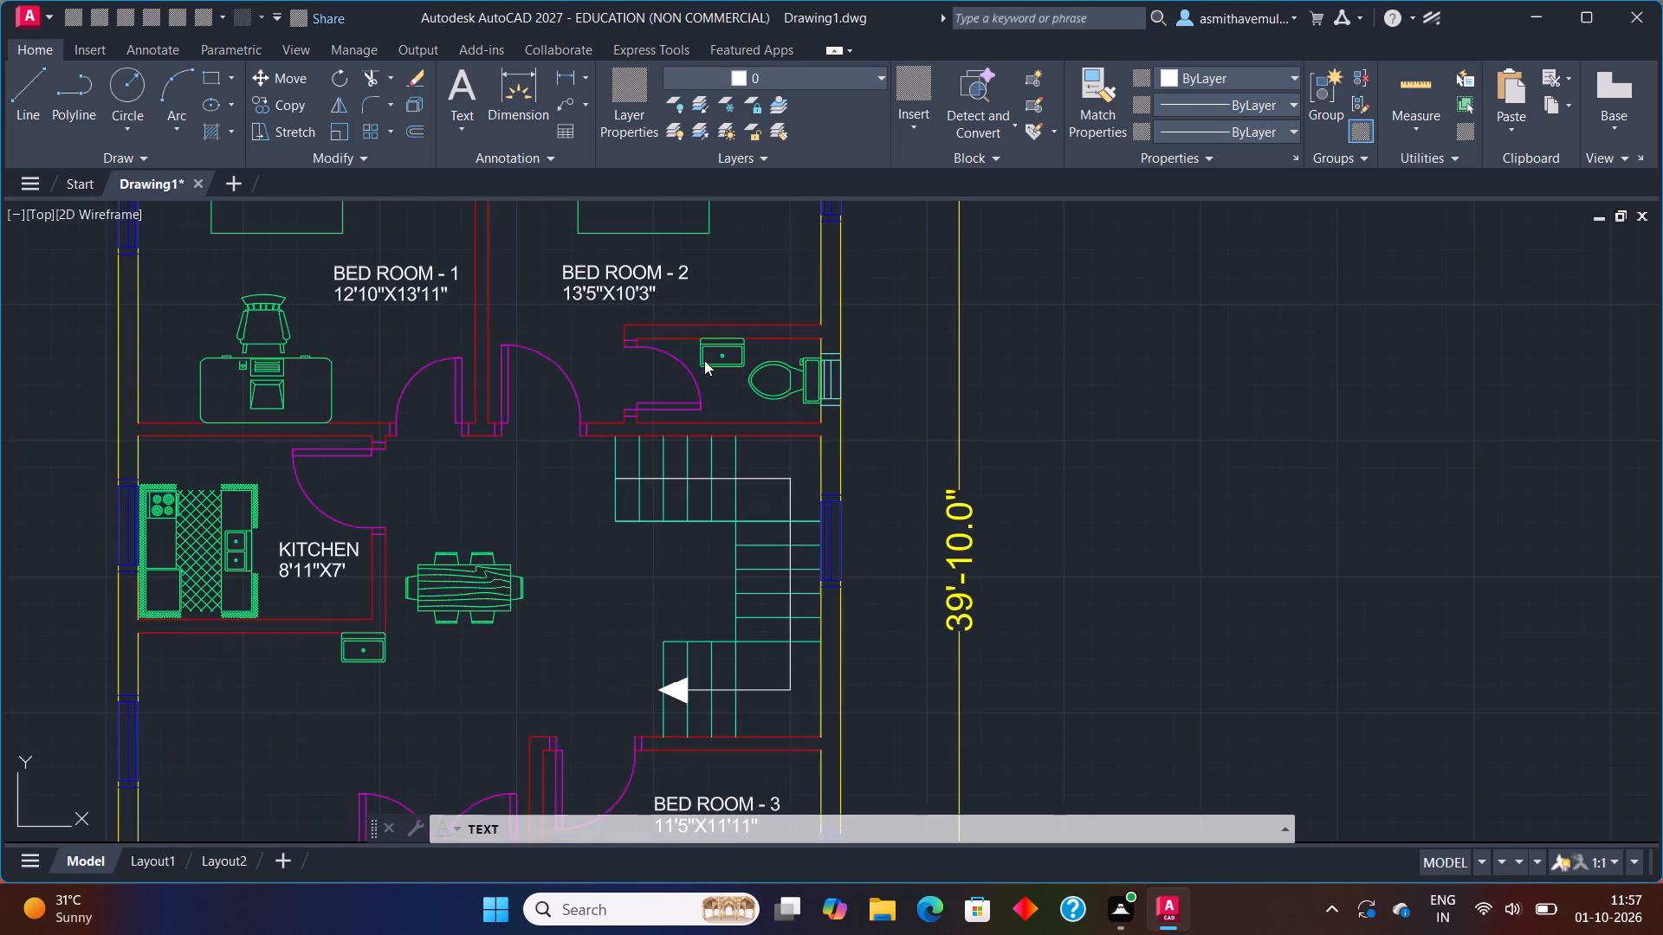
scroll(701, 381, "up", 3)
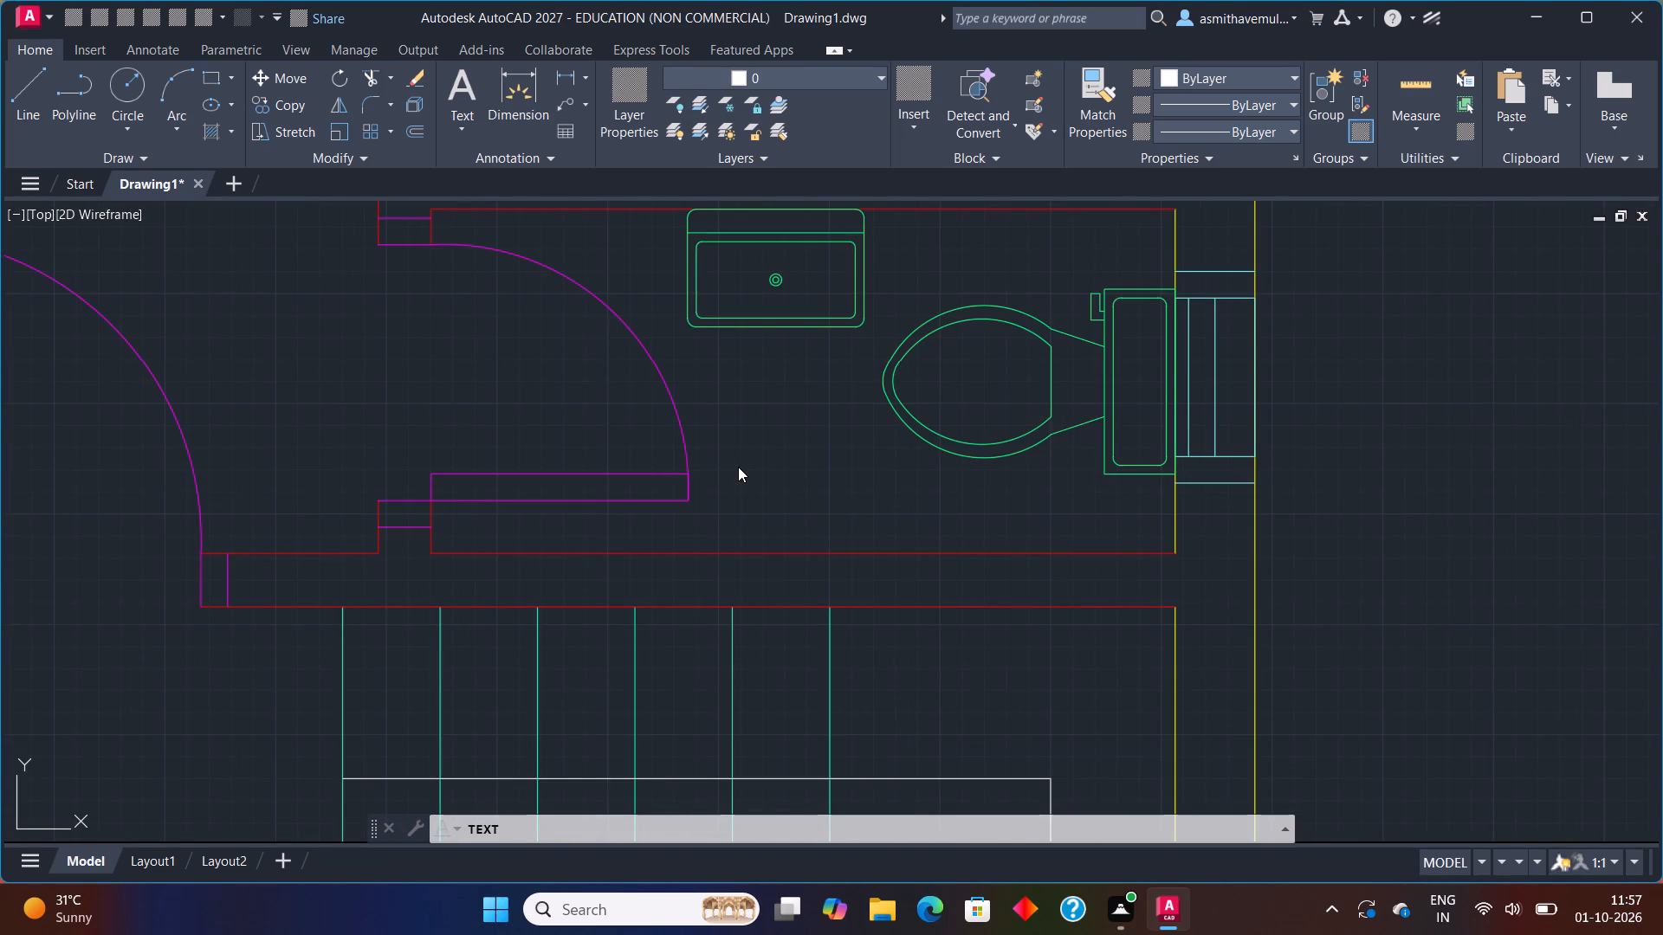
scroll(737, 467, "up", 2)
left_click(680, 475)
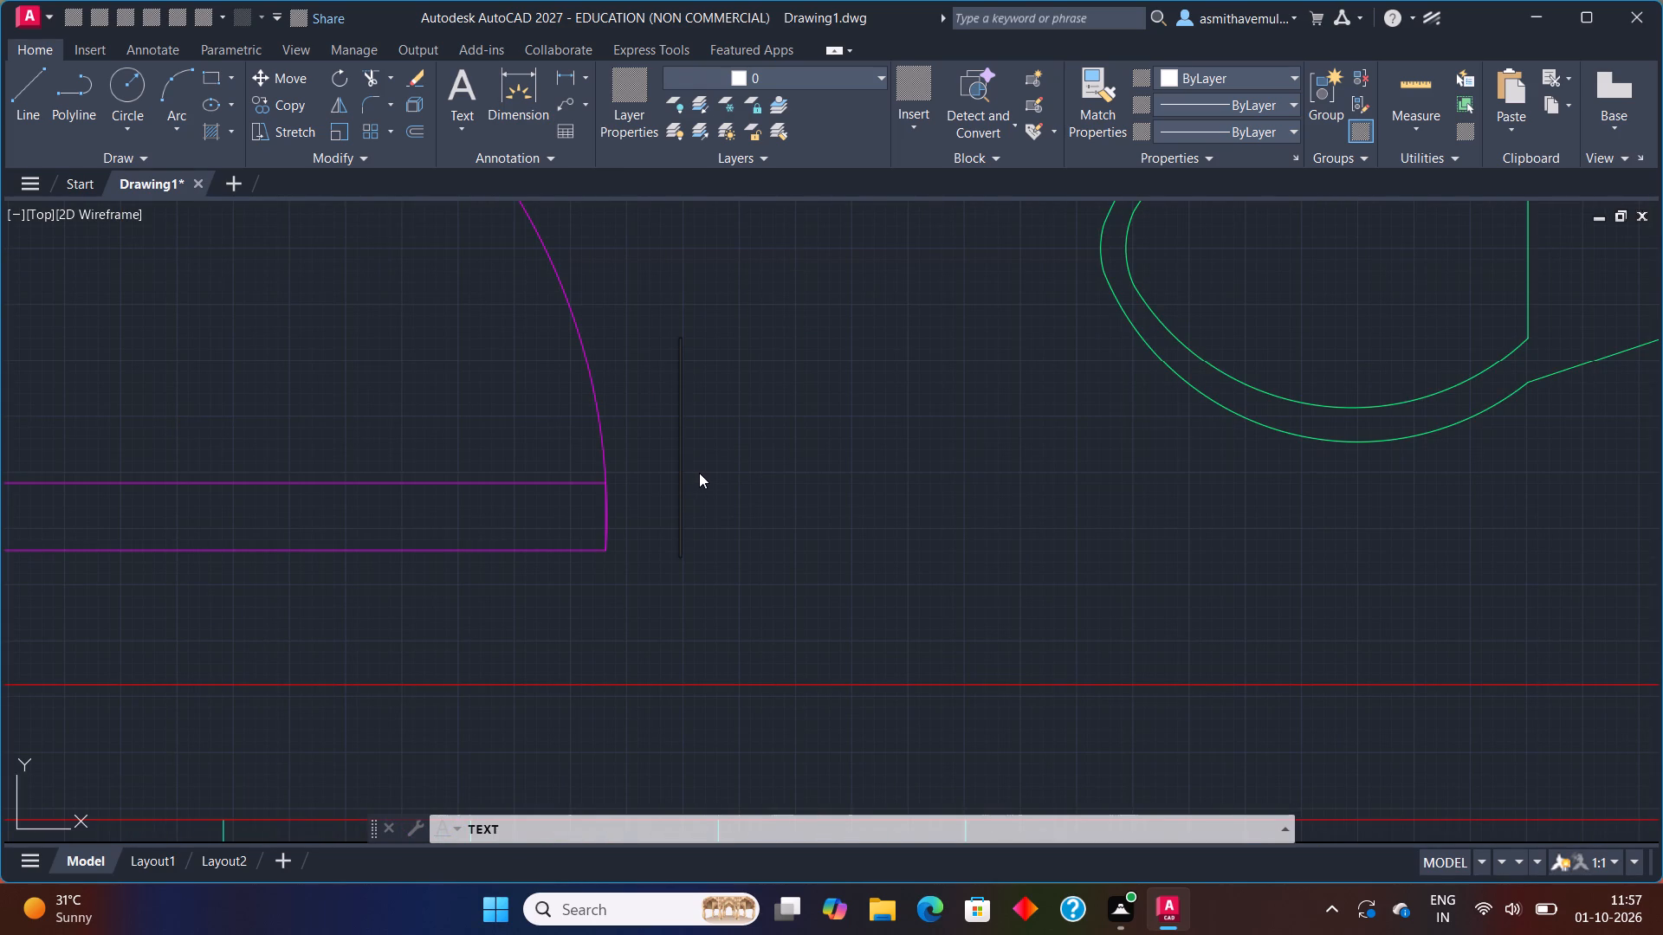
type("BATH")
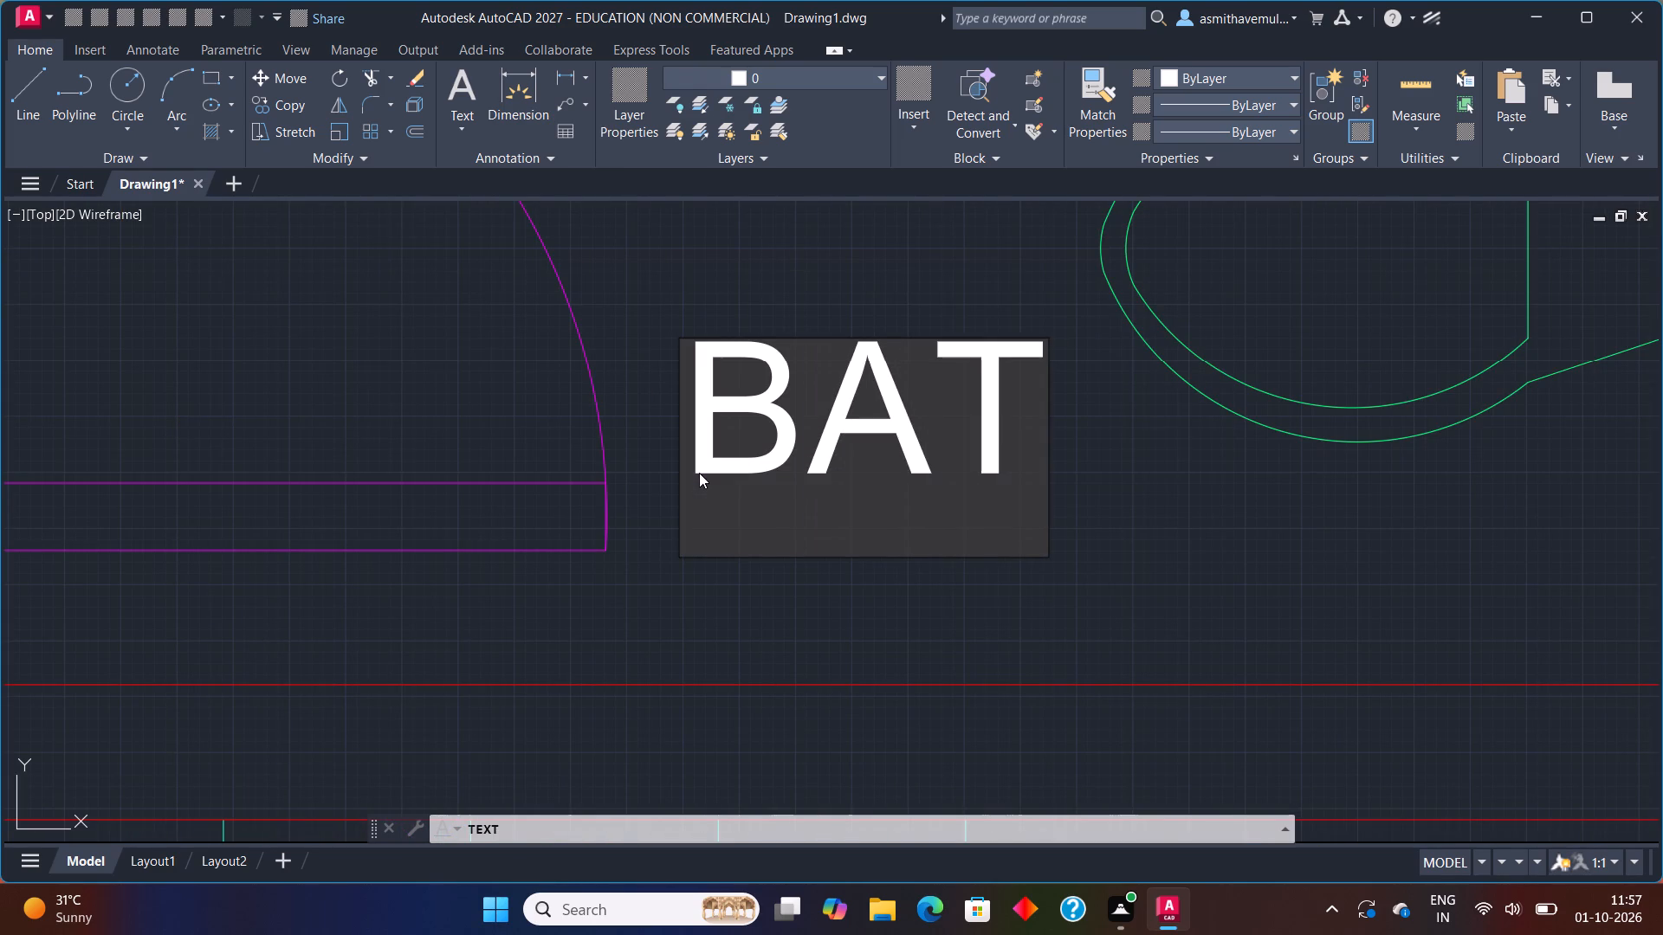
Enter the size 3'3"X7' on the line below the BED ROOM - 2 toilet's BATH label and finish the text command.
key("Return")
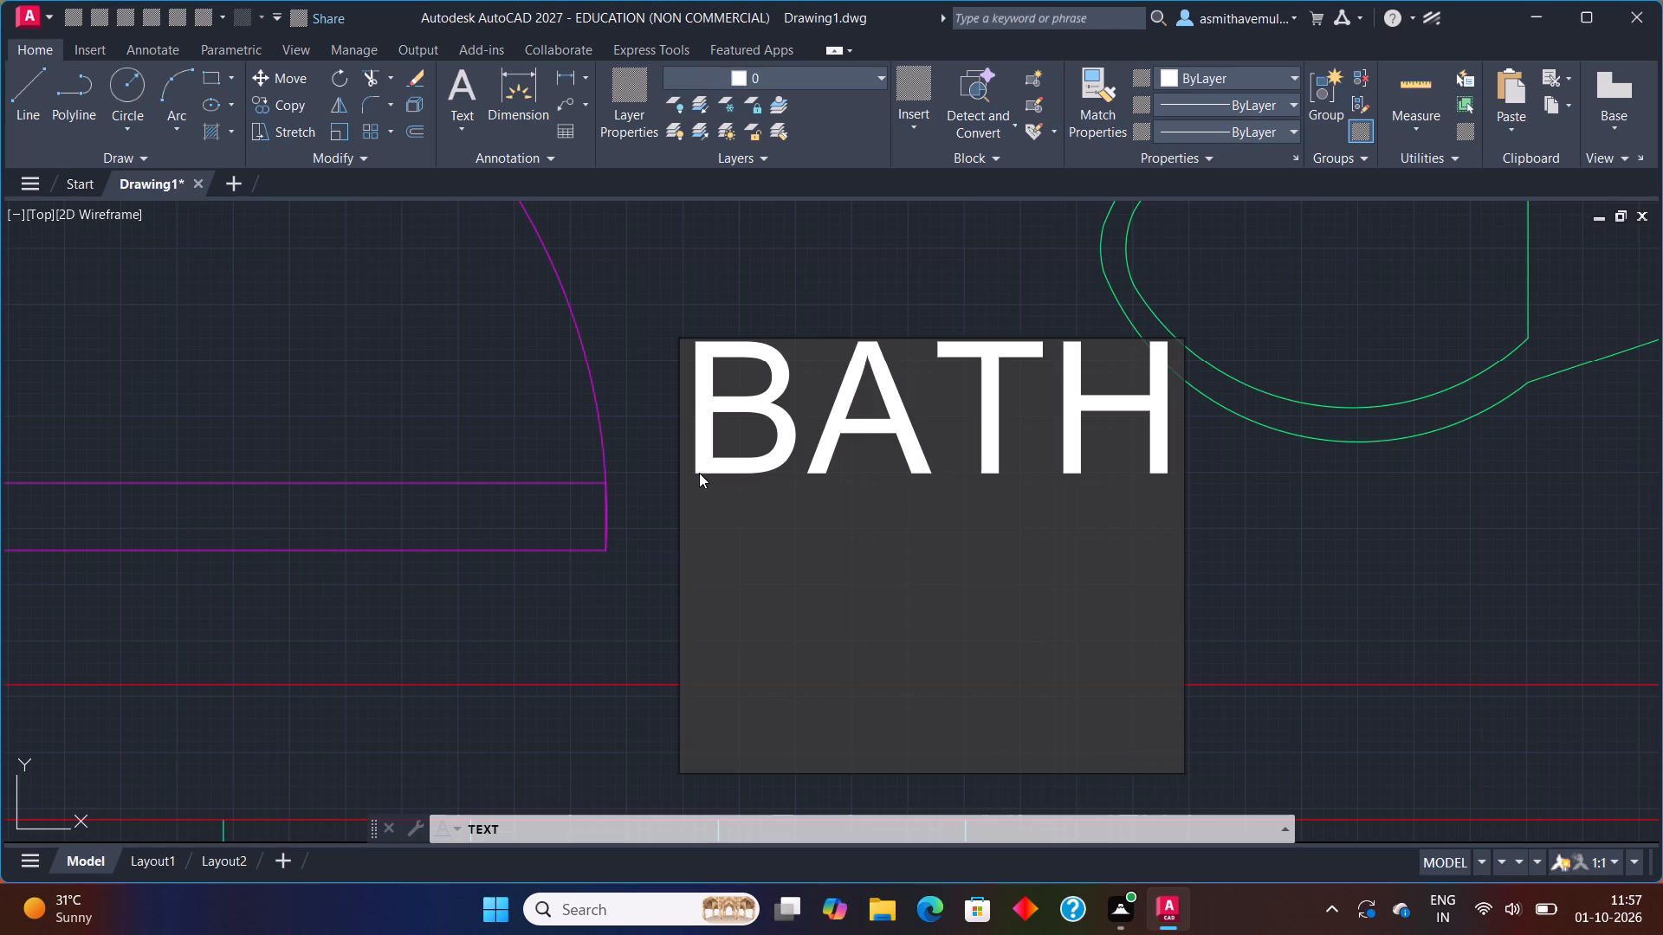
key("3")
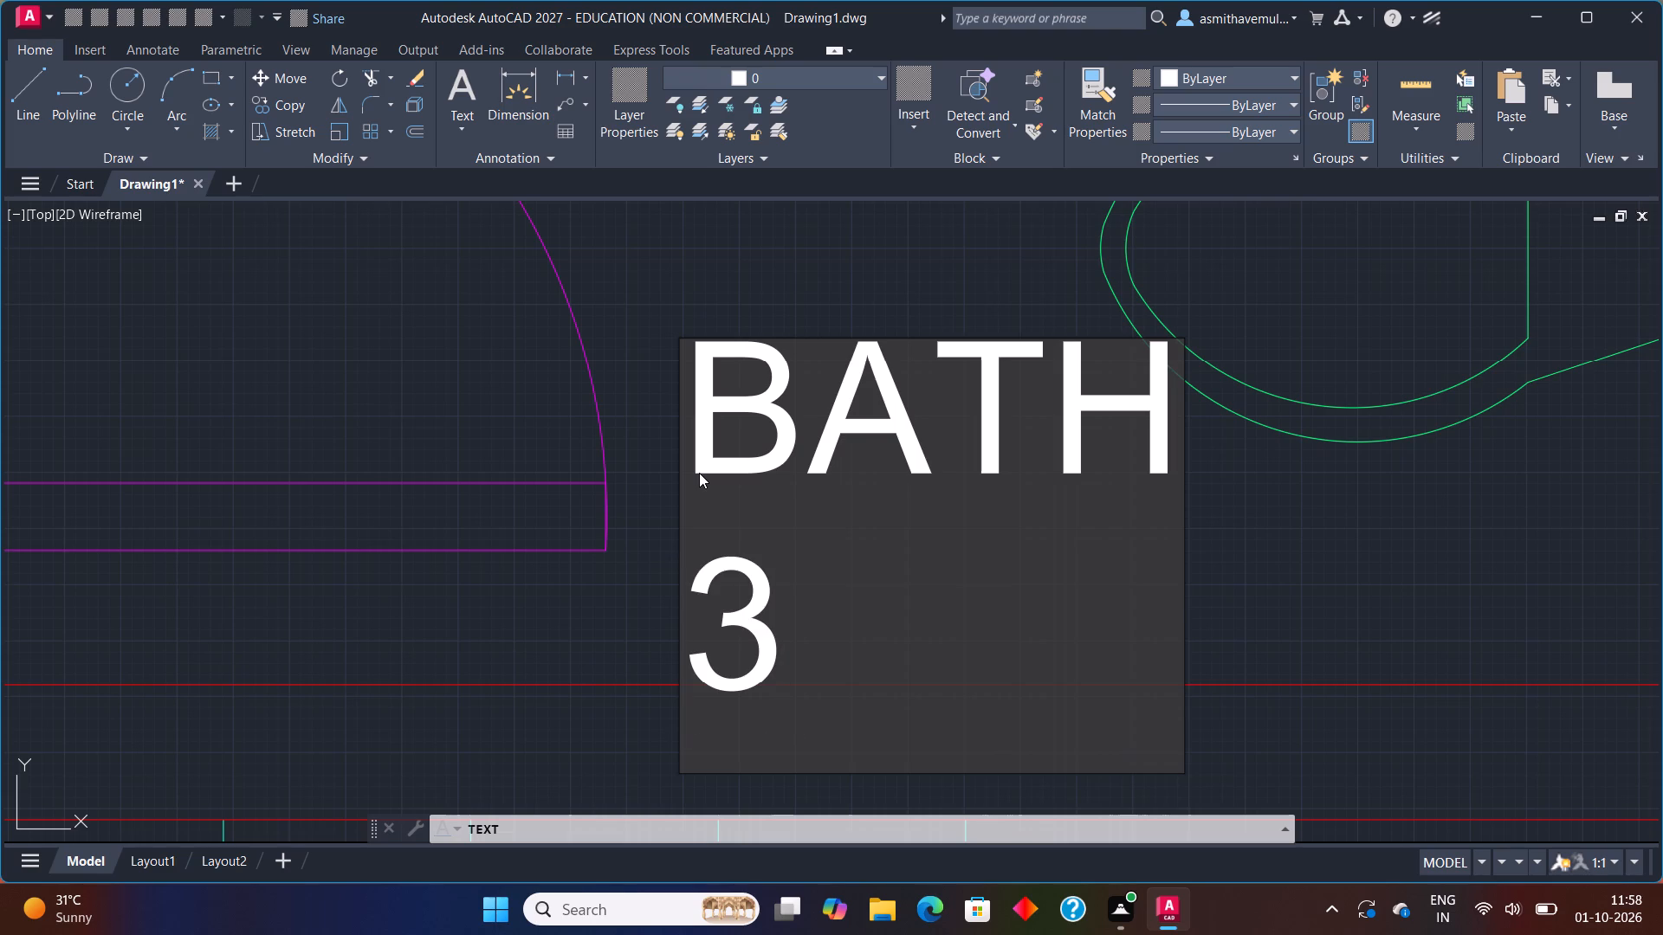
key("apostrophe")
key("3")
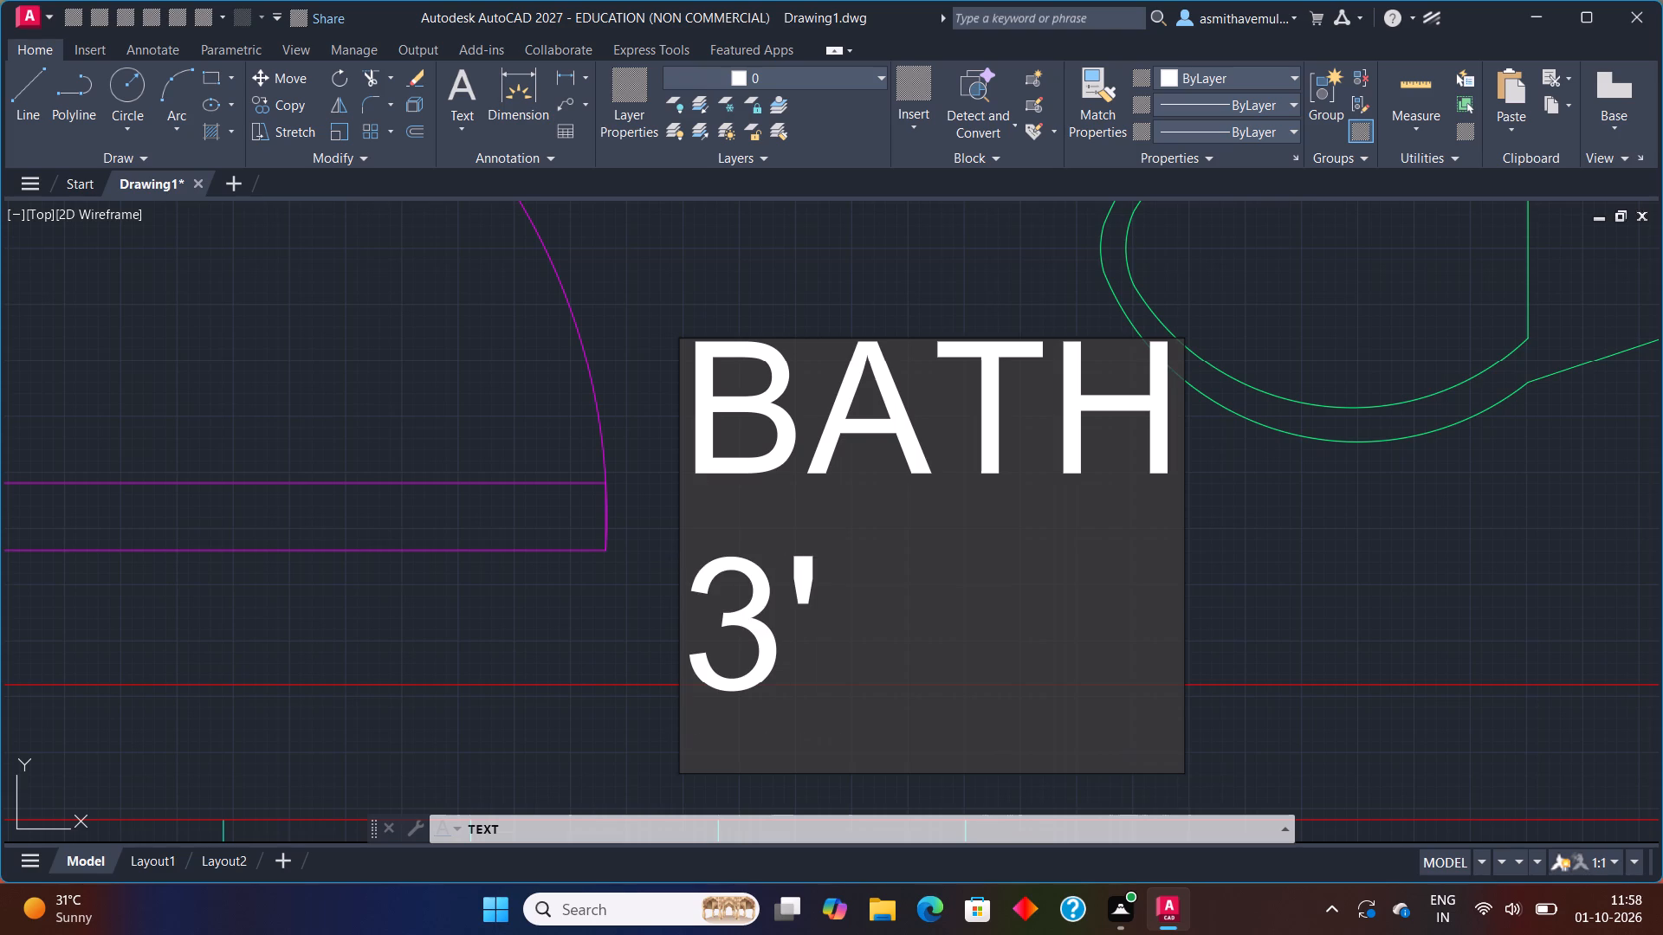
key("shift+quotedbl")
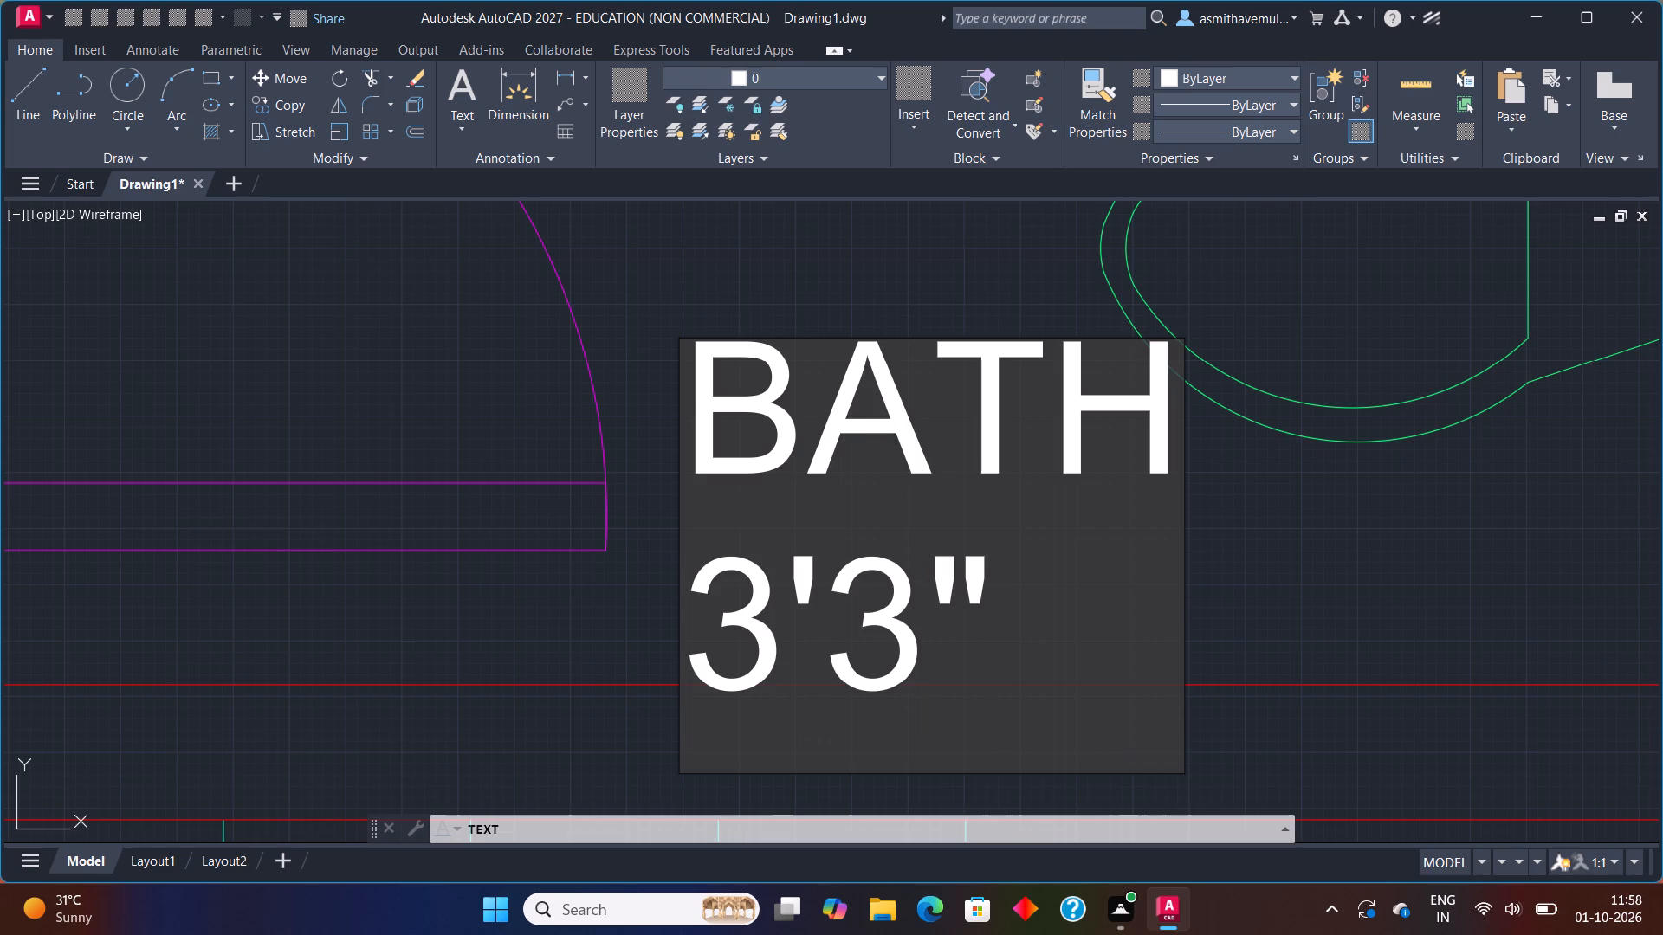
key("x")
type("7'")
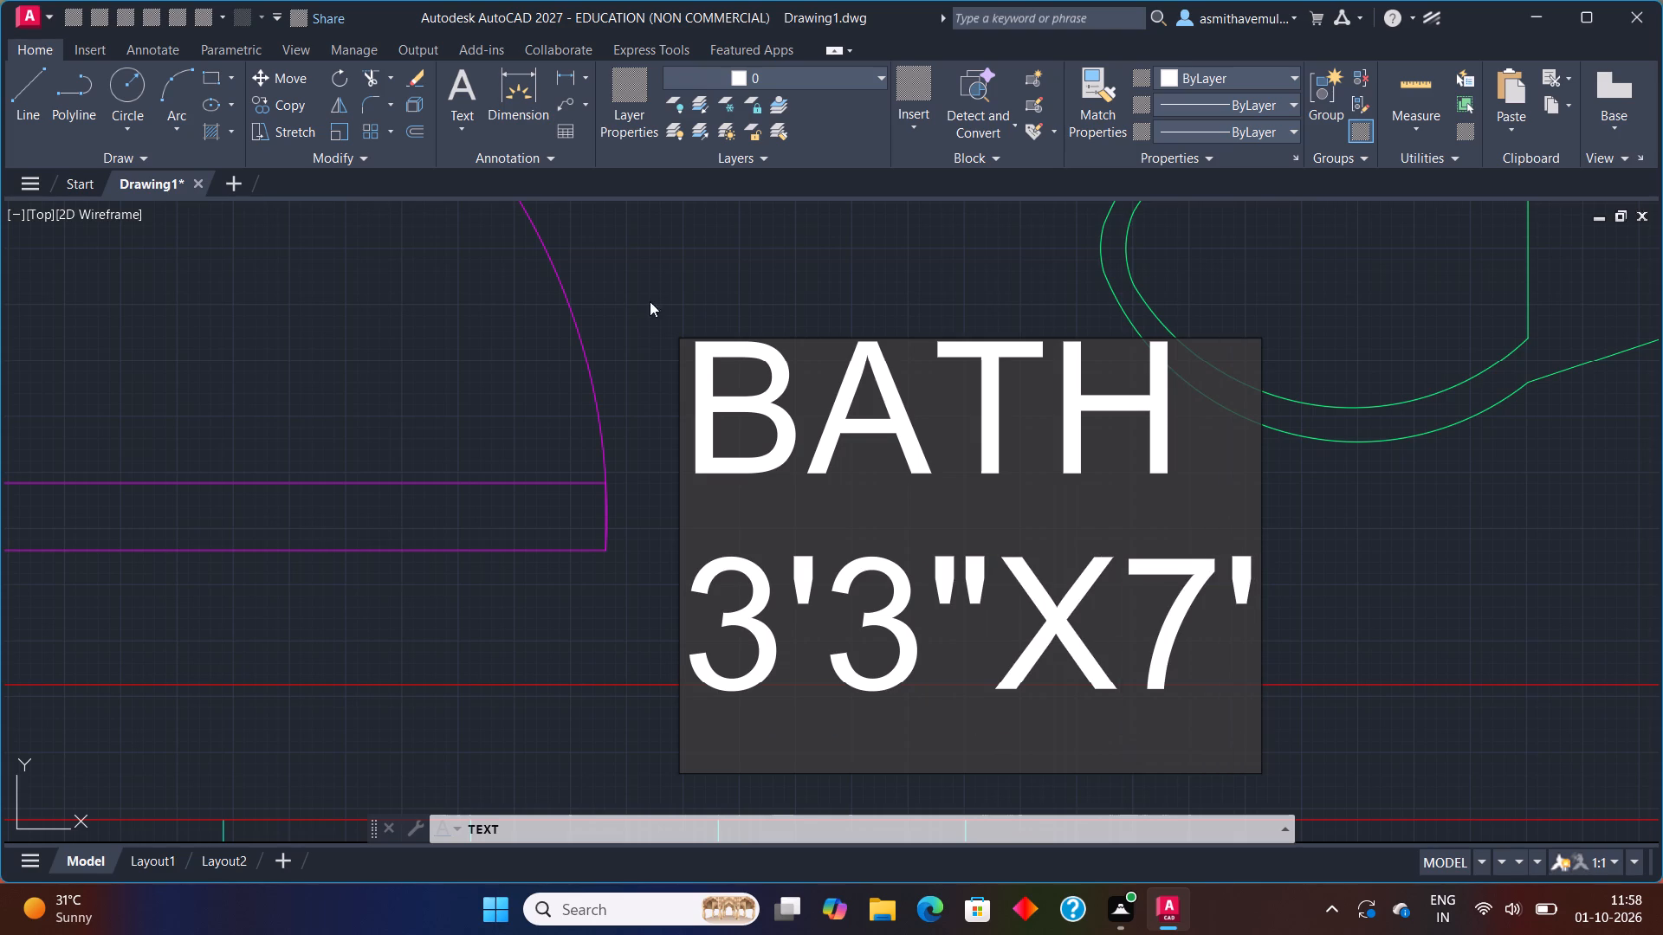
scroll(648, 305, "down", 5)
left_click(1107, 416)
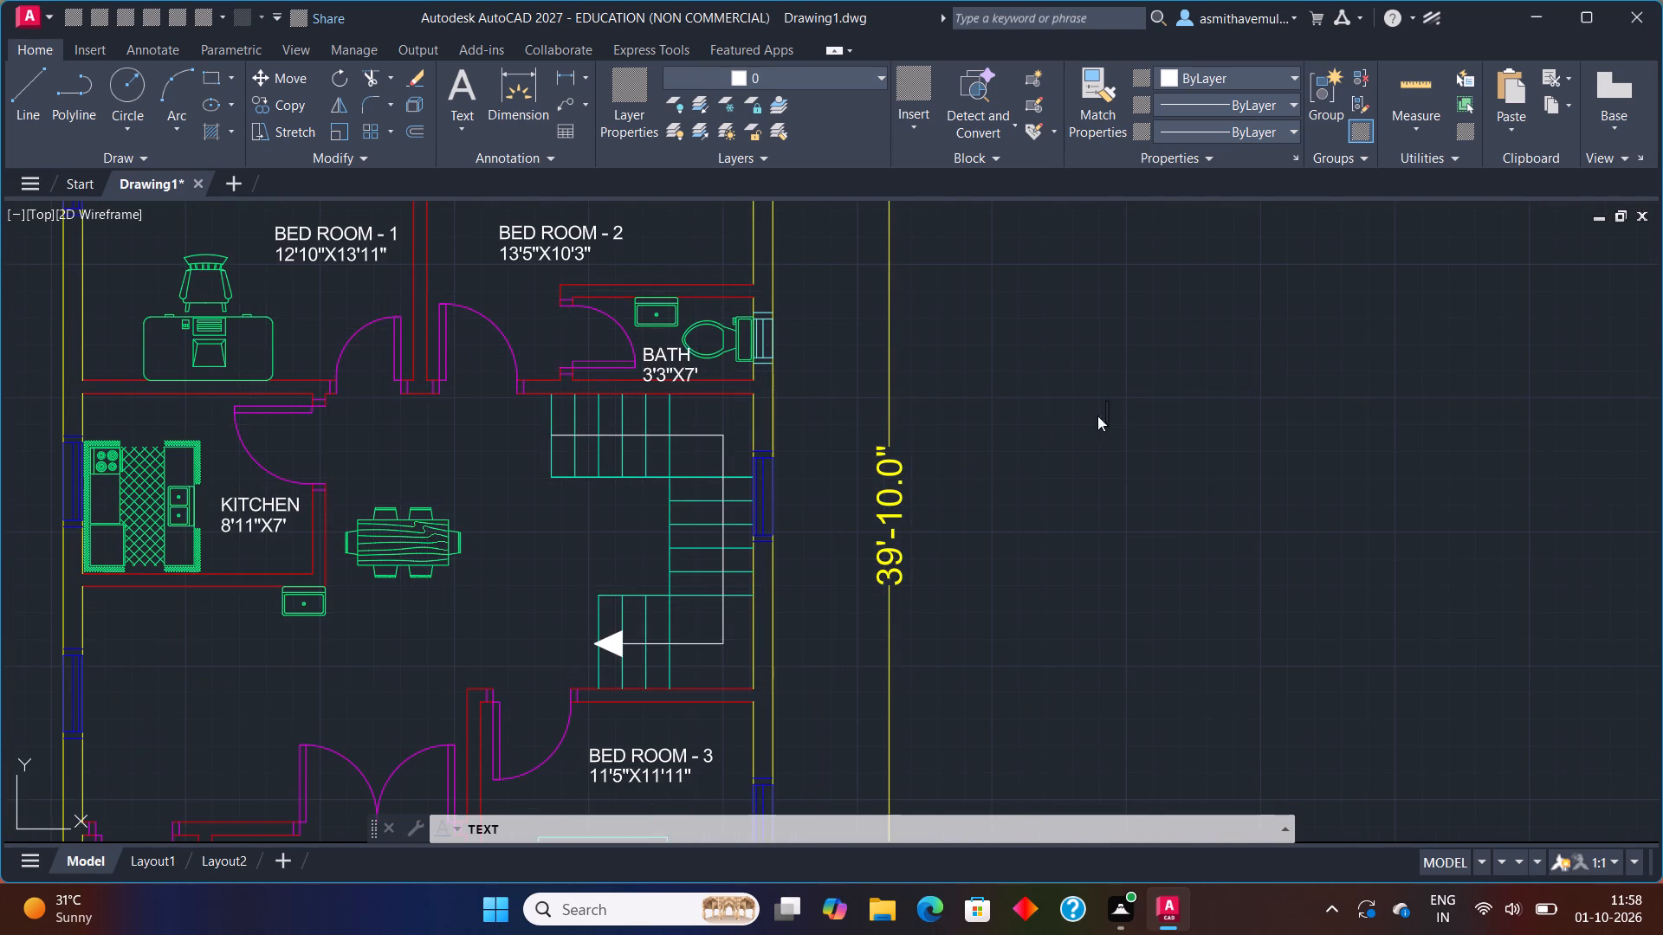
scroll(685, 358, "up", 2)
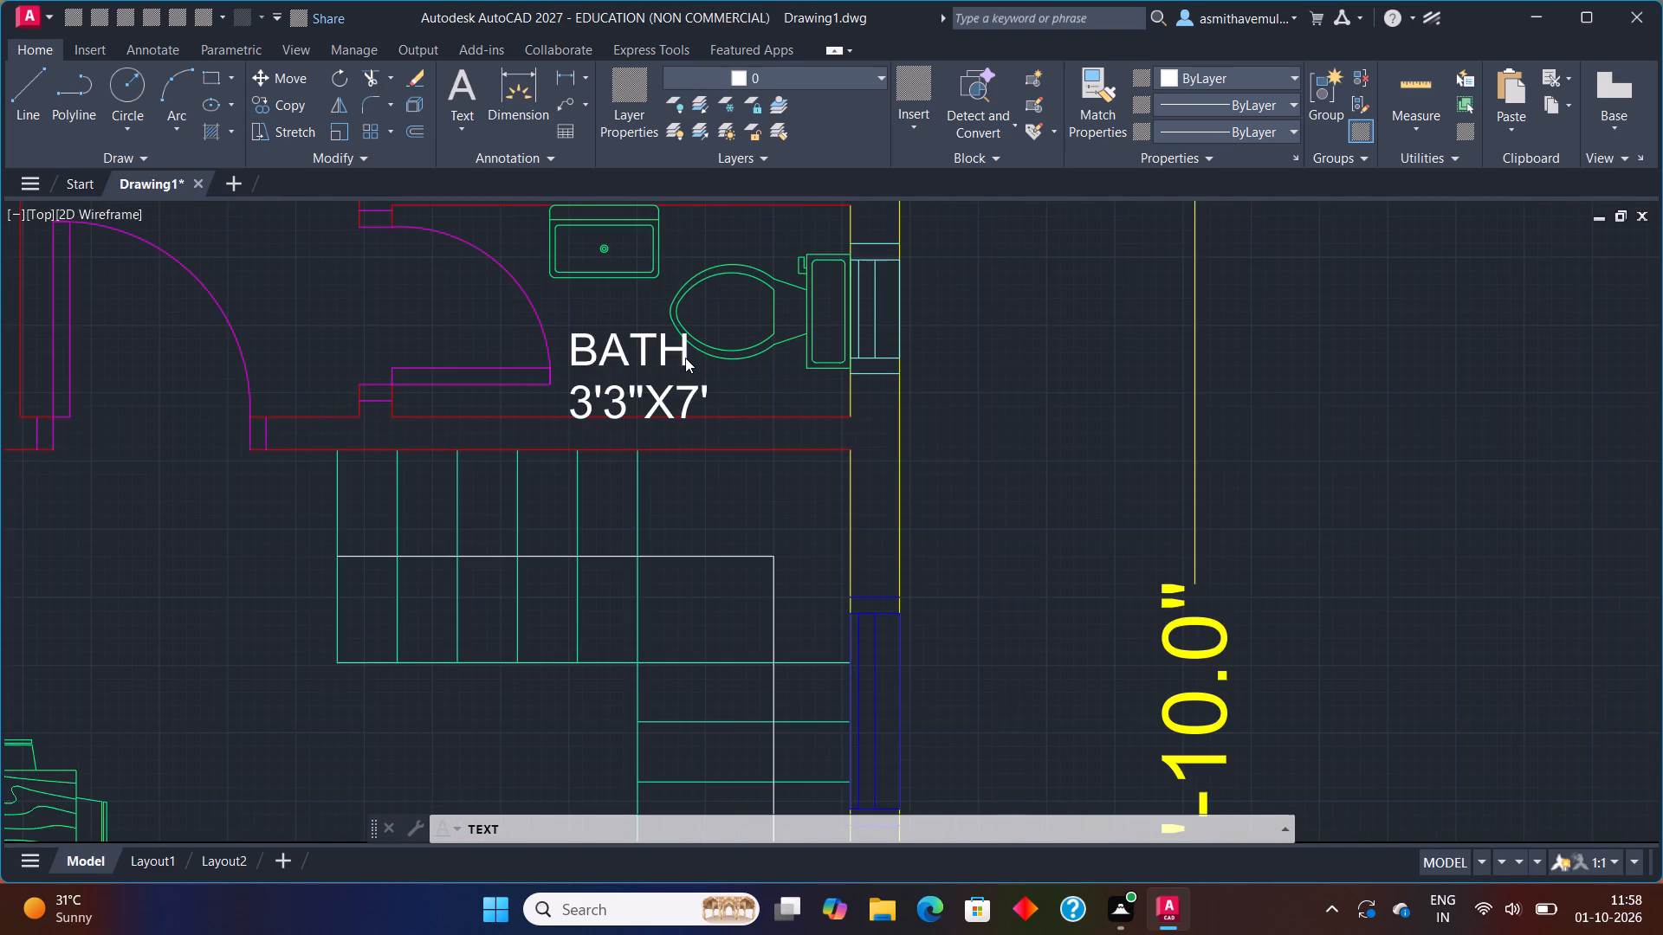
scroll(685, 358, "up", 1)
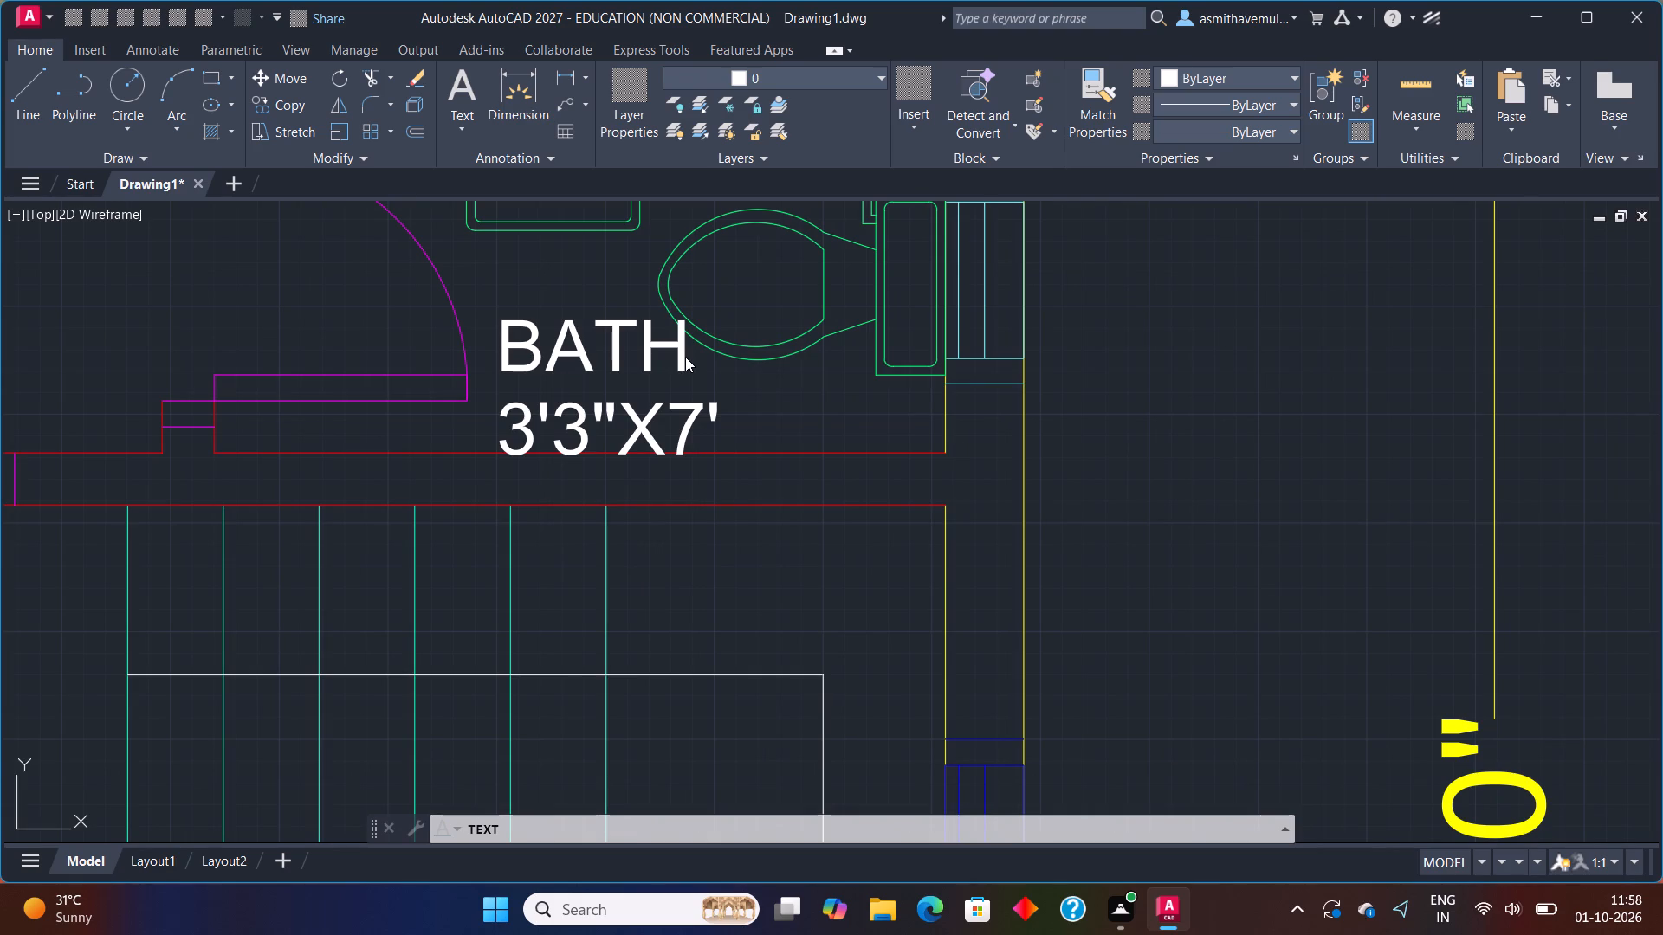
key("Return")
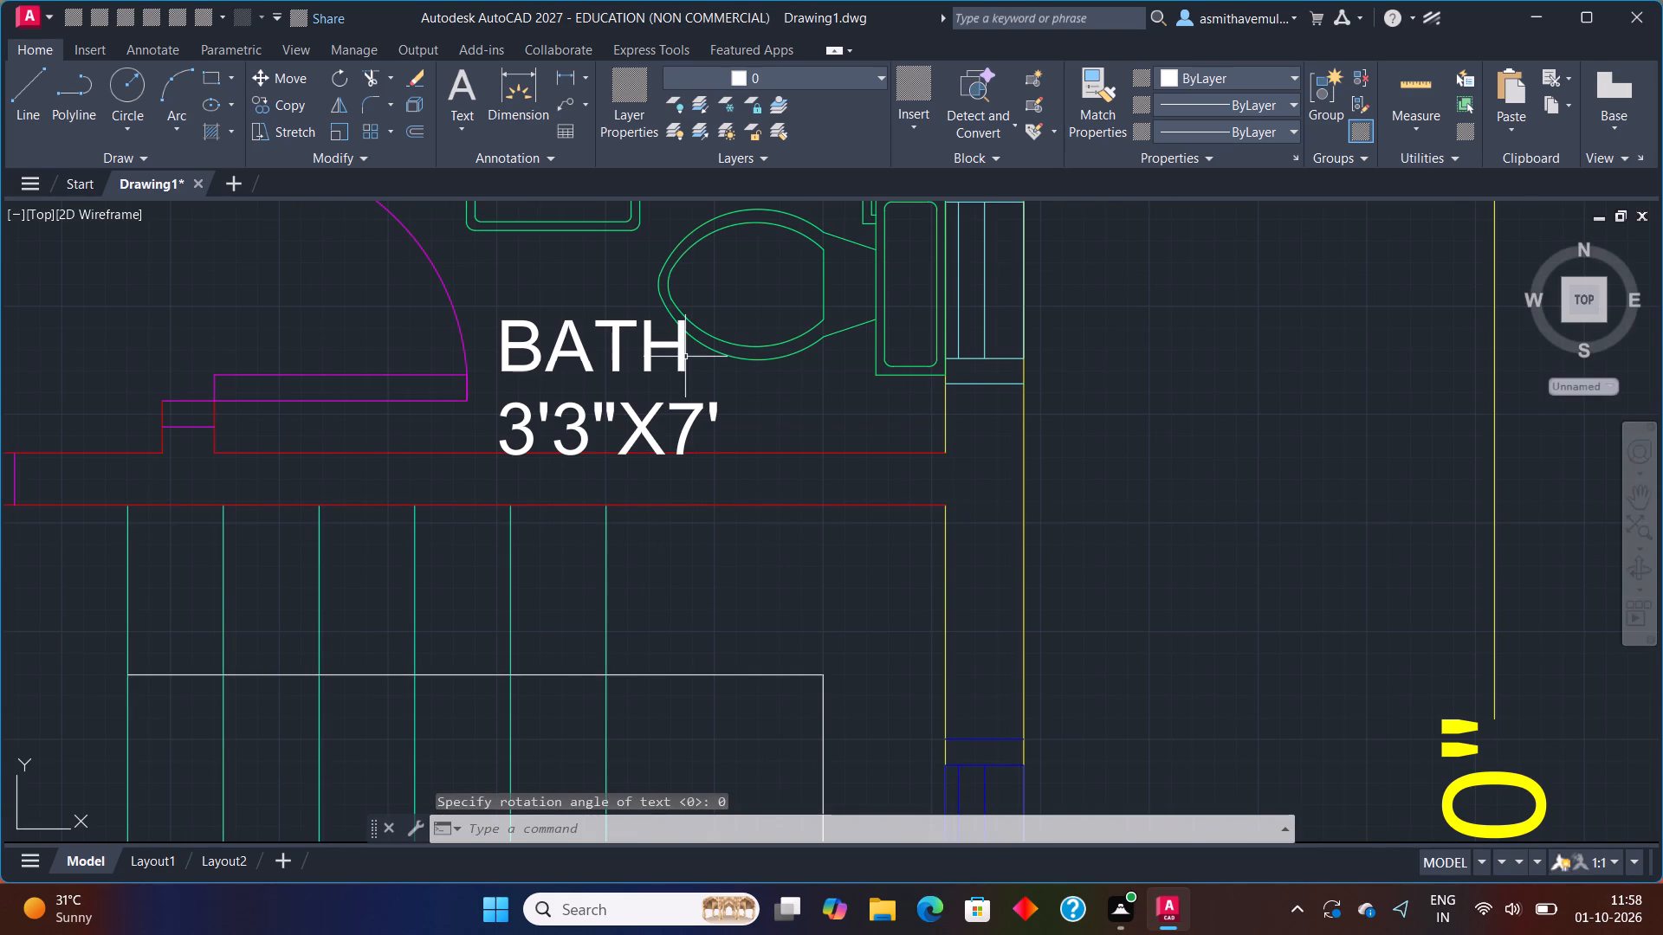
Move the 3'3"X7' text up clear of the toilet's lower wall line, just beneath the BATH label.
left_click(602, 345)
left_click(616, 370)
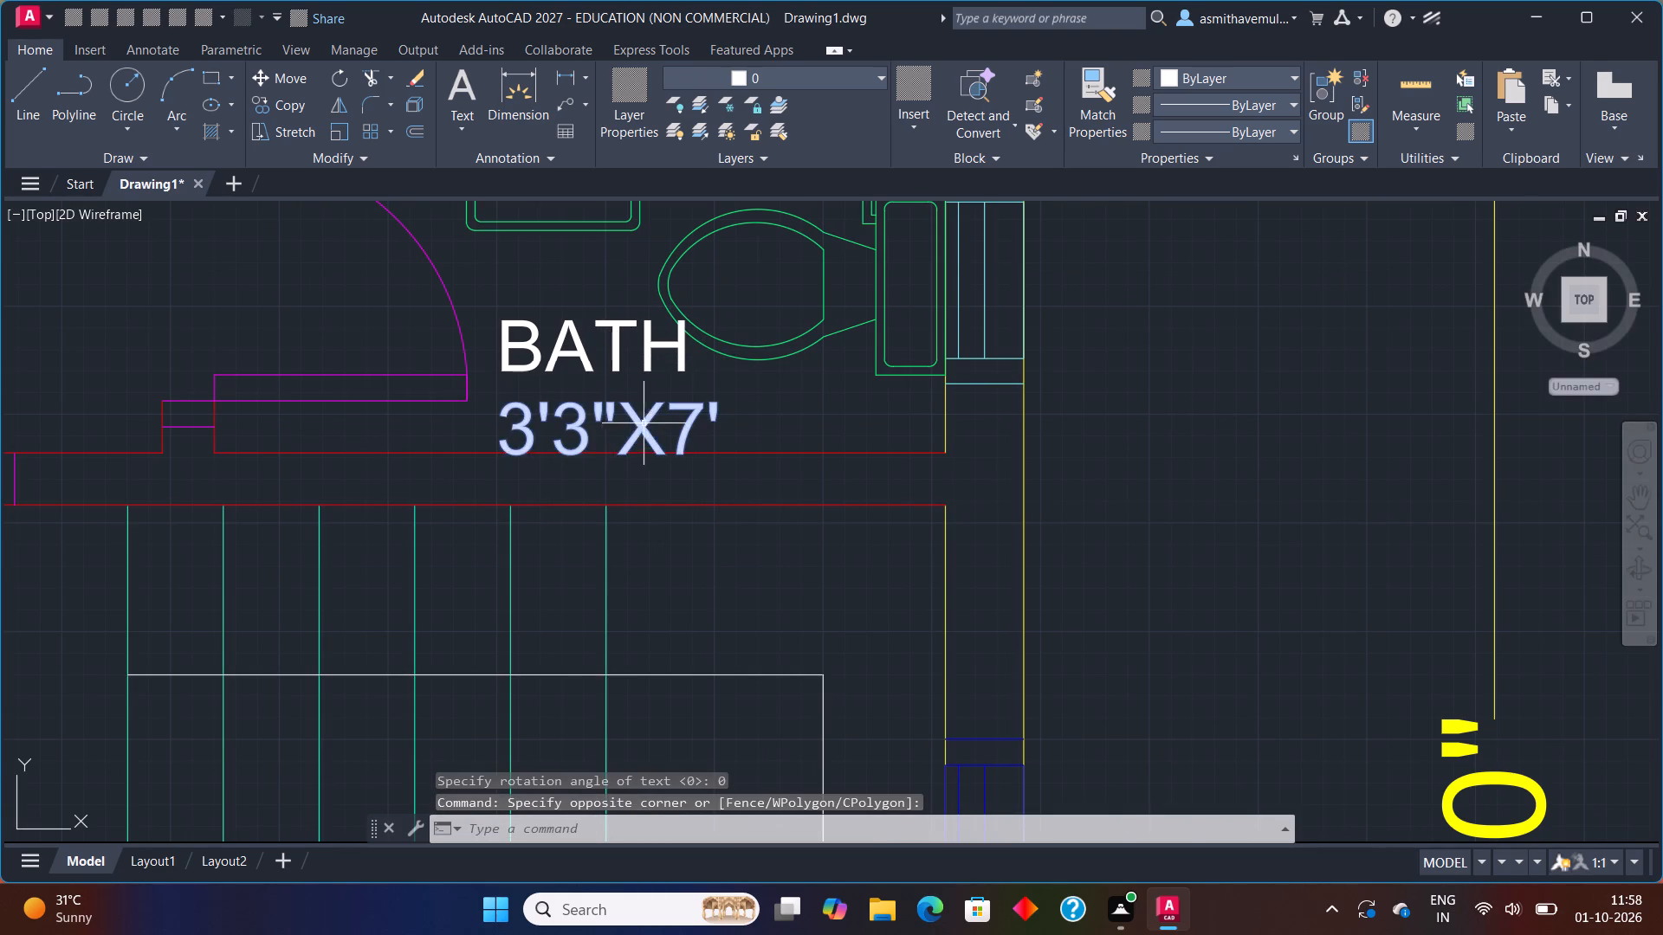
left_click(647, 424)
key("m")
key("Return")
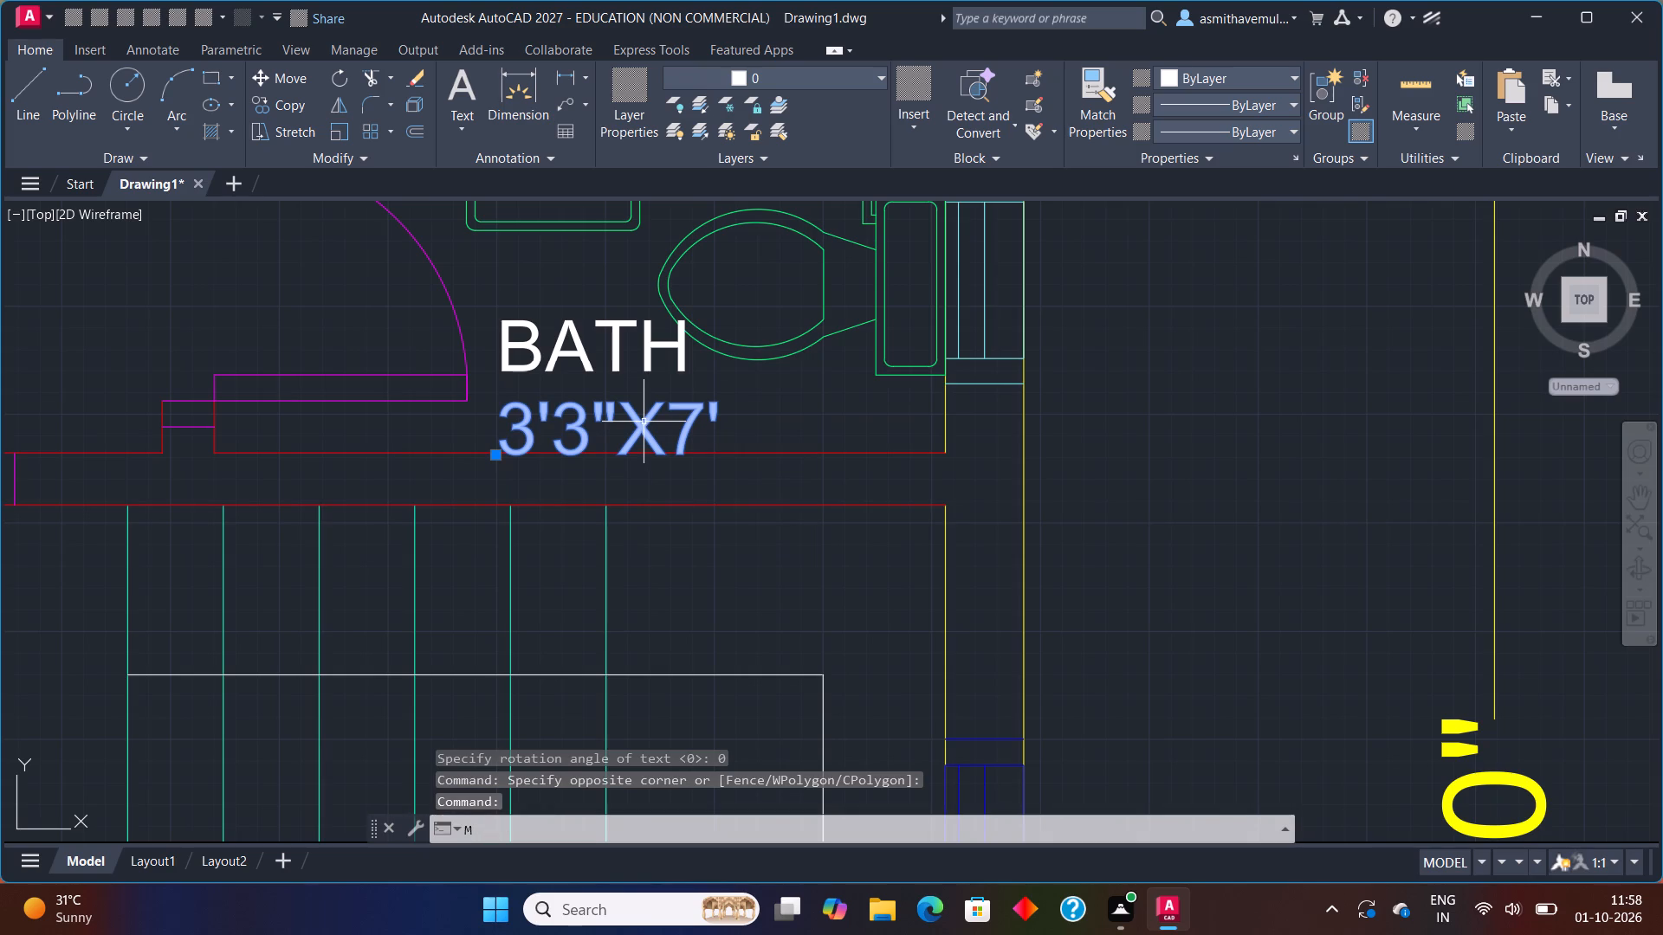
left_click(593, 406)
left_click(583, 391)
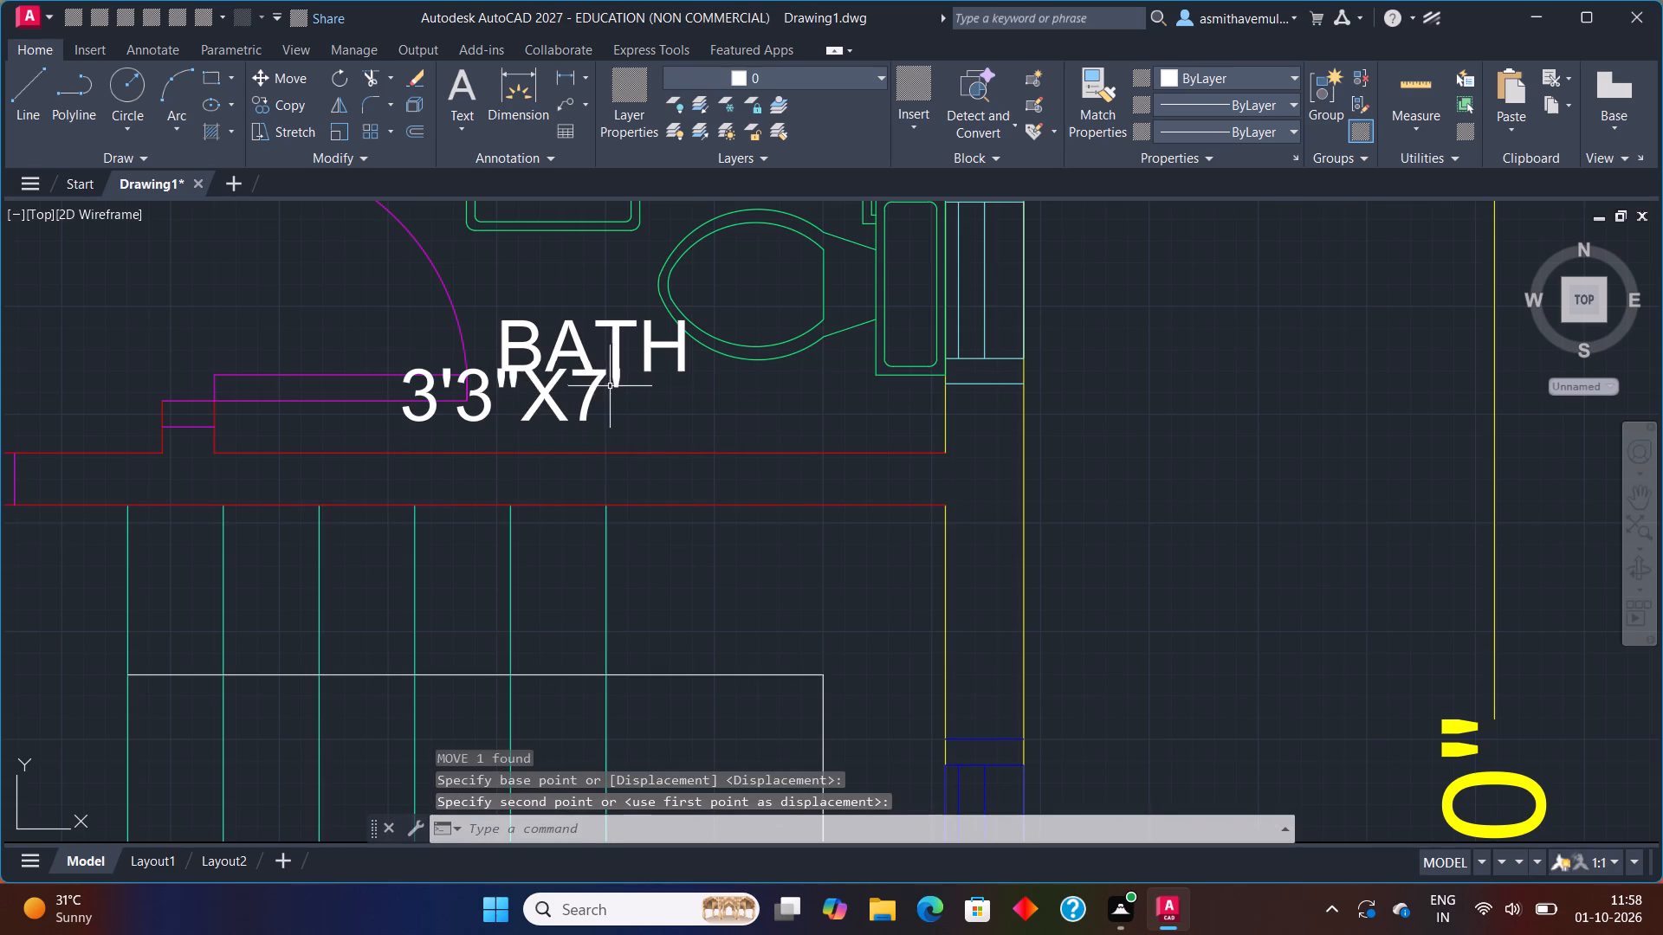
left_click(549, 404)
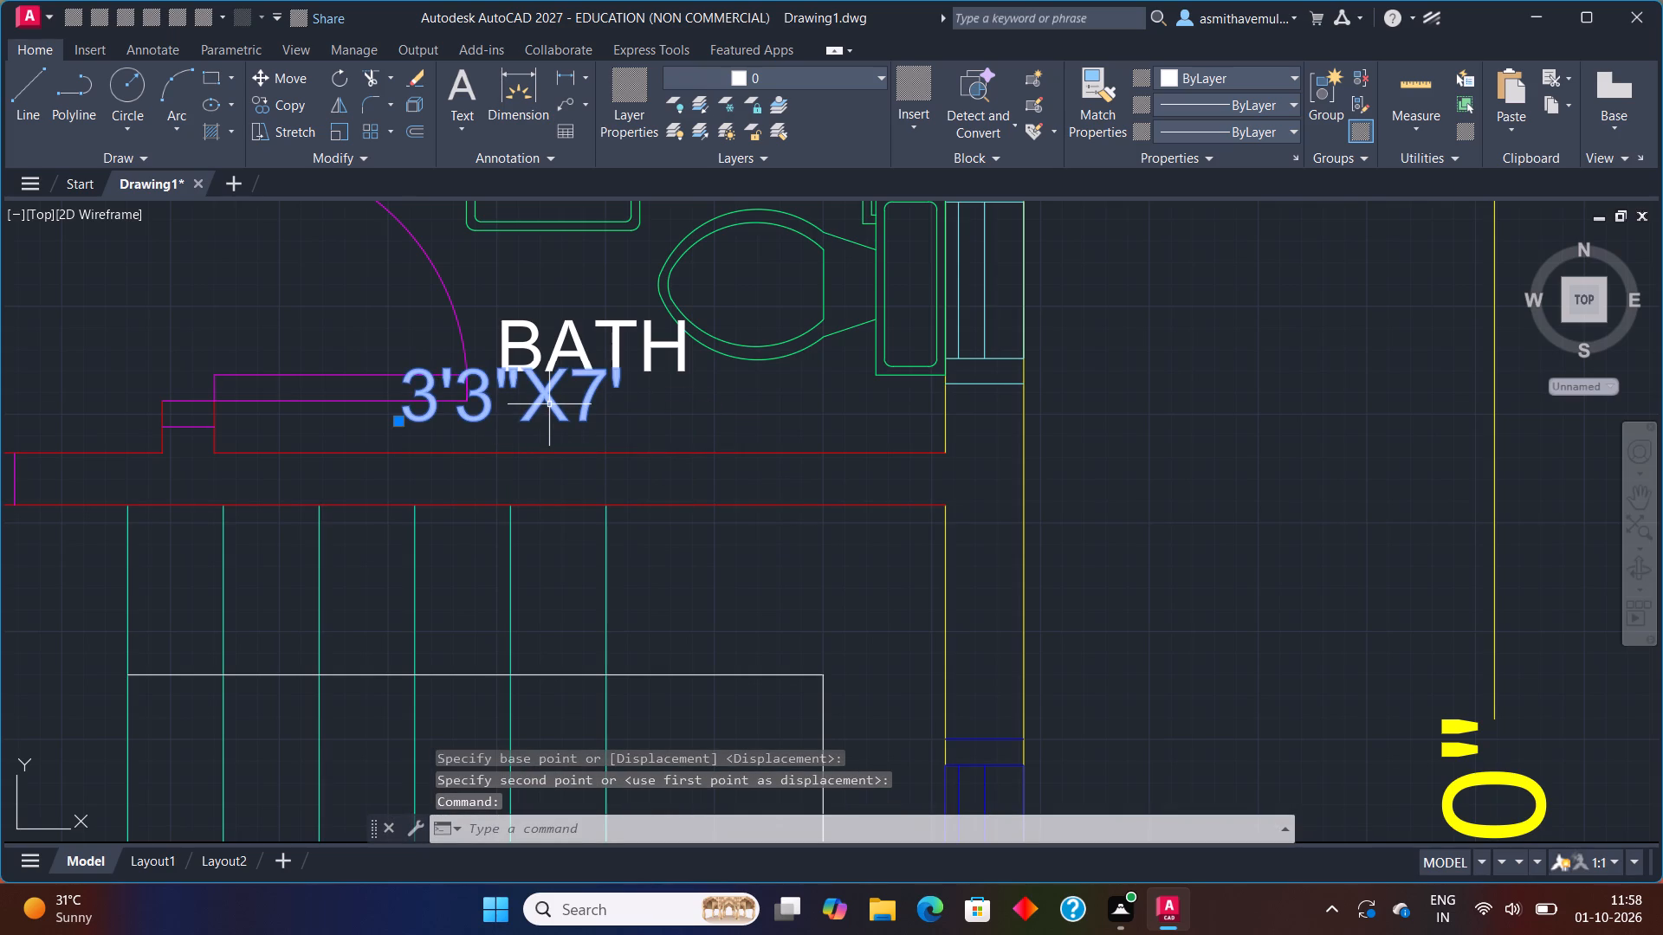
key("m")
key("Return")
left_click(549, 405)
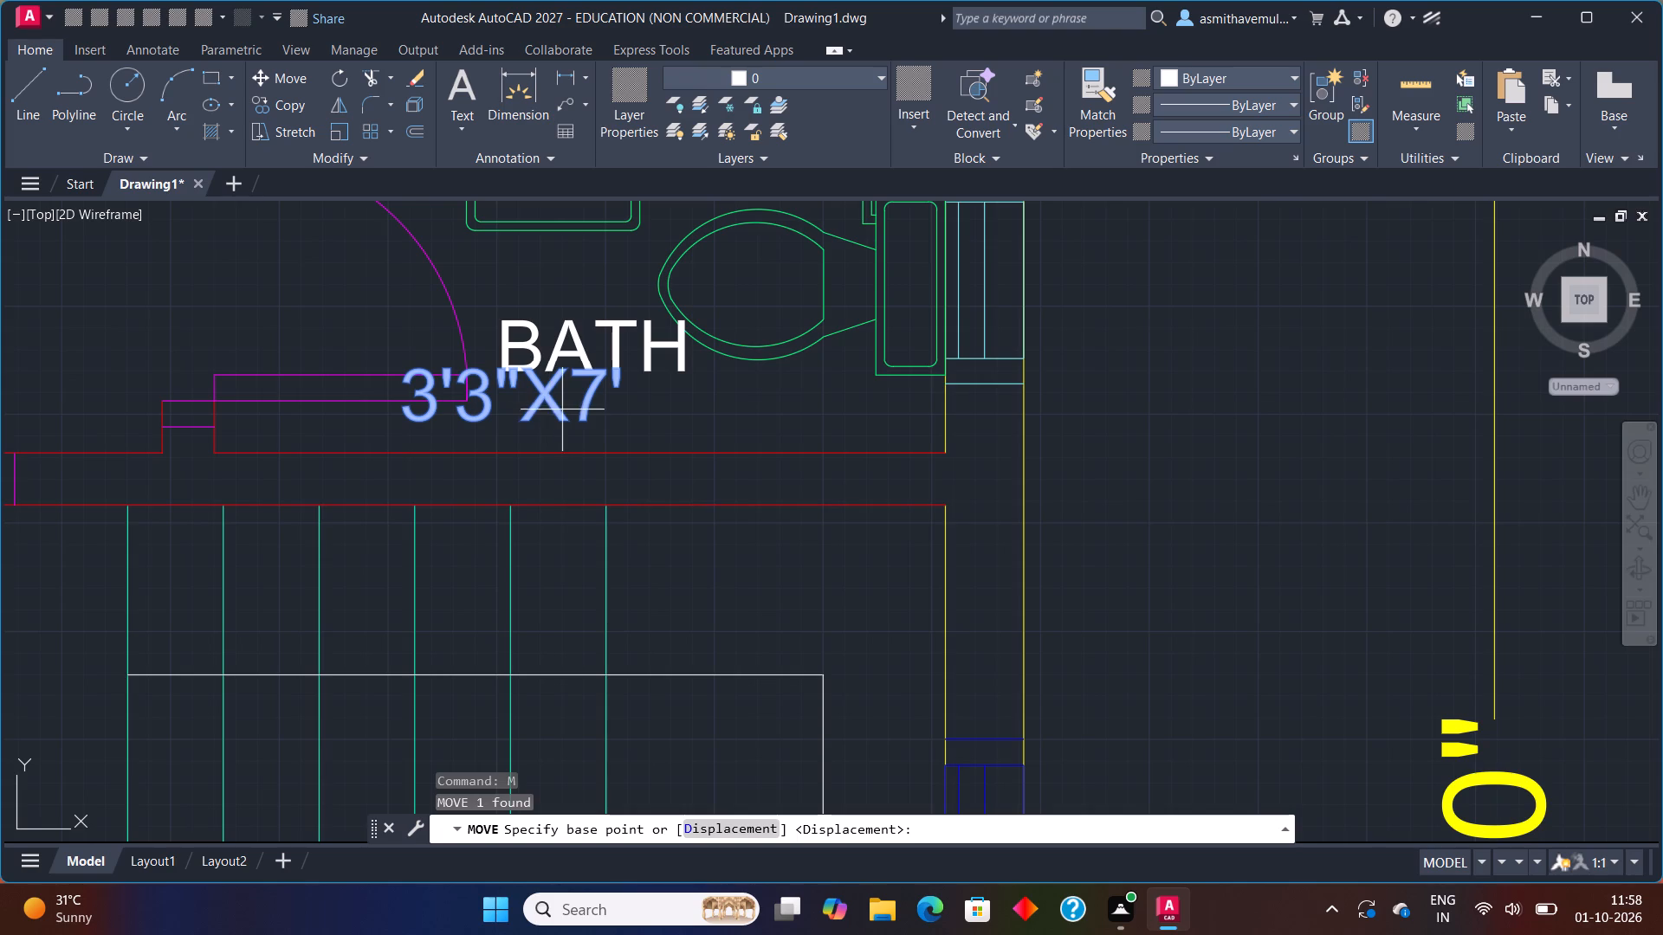
left_click(585, 417)
left_click(670, 437)
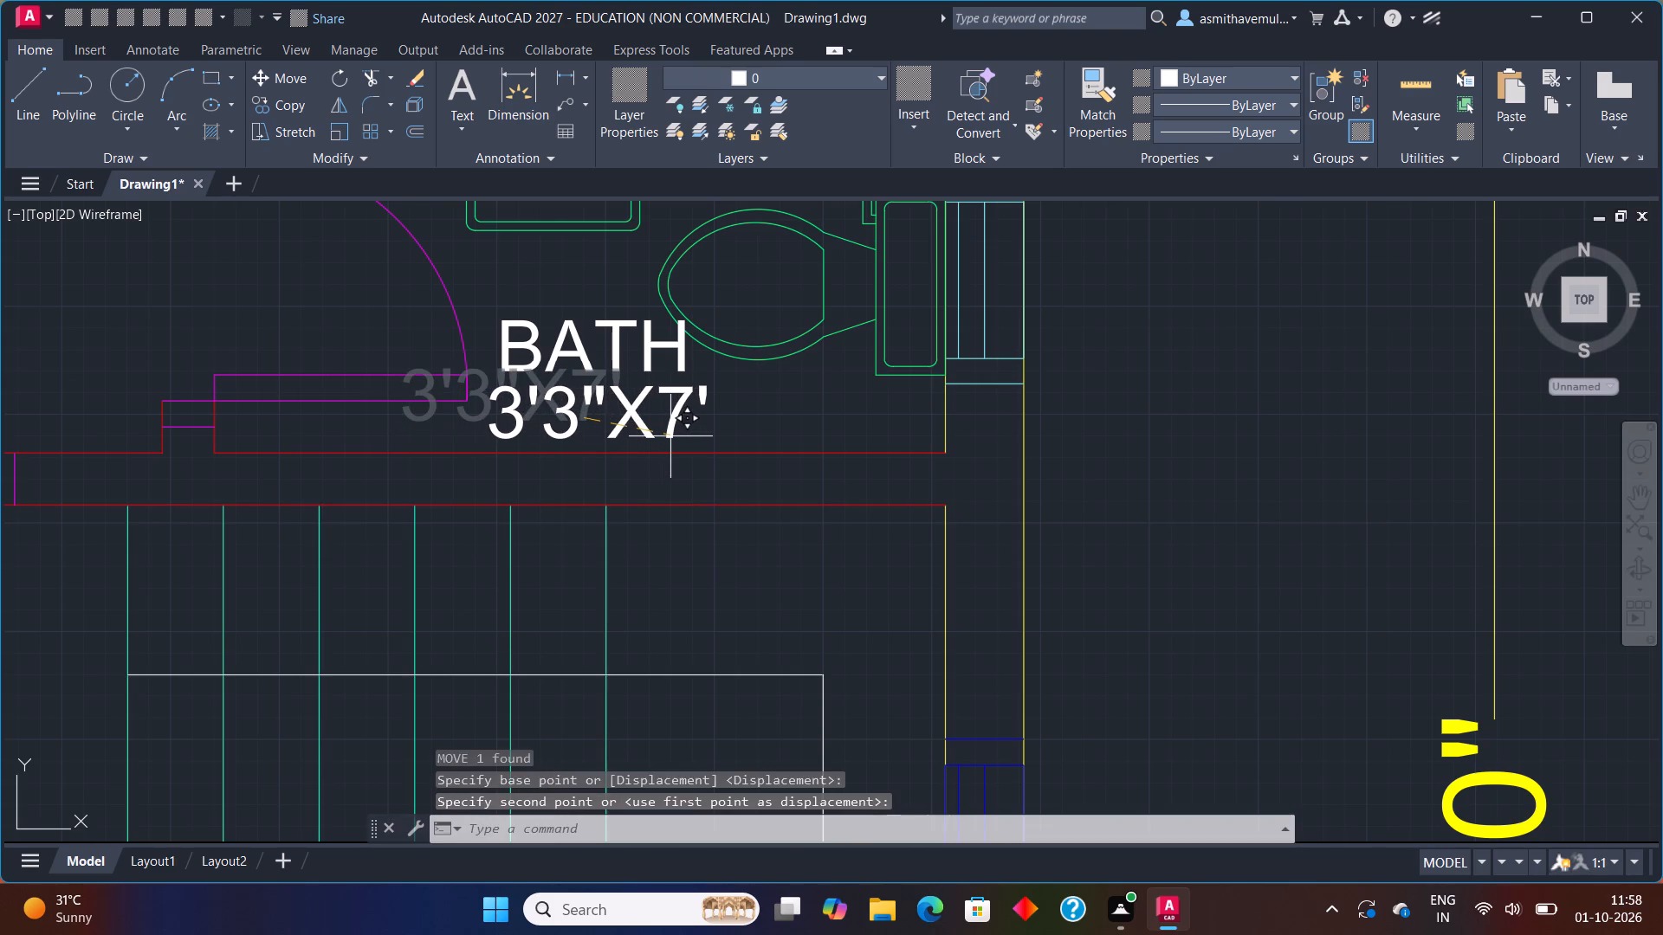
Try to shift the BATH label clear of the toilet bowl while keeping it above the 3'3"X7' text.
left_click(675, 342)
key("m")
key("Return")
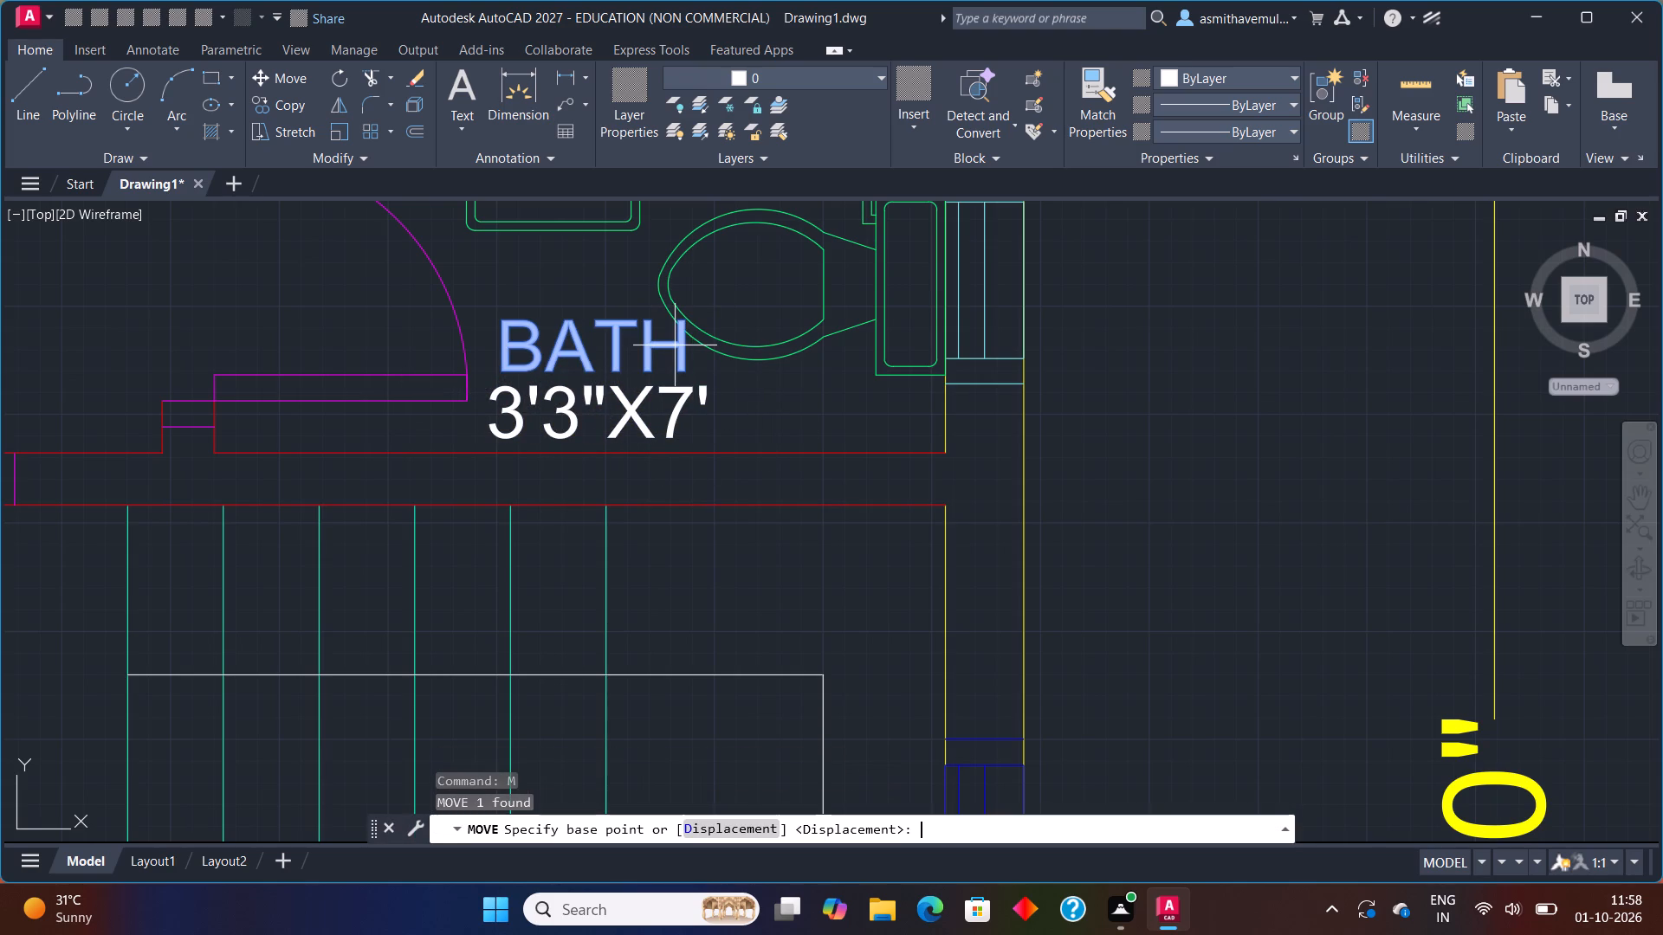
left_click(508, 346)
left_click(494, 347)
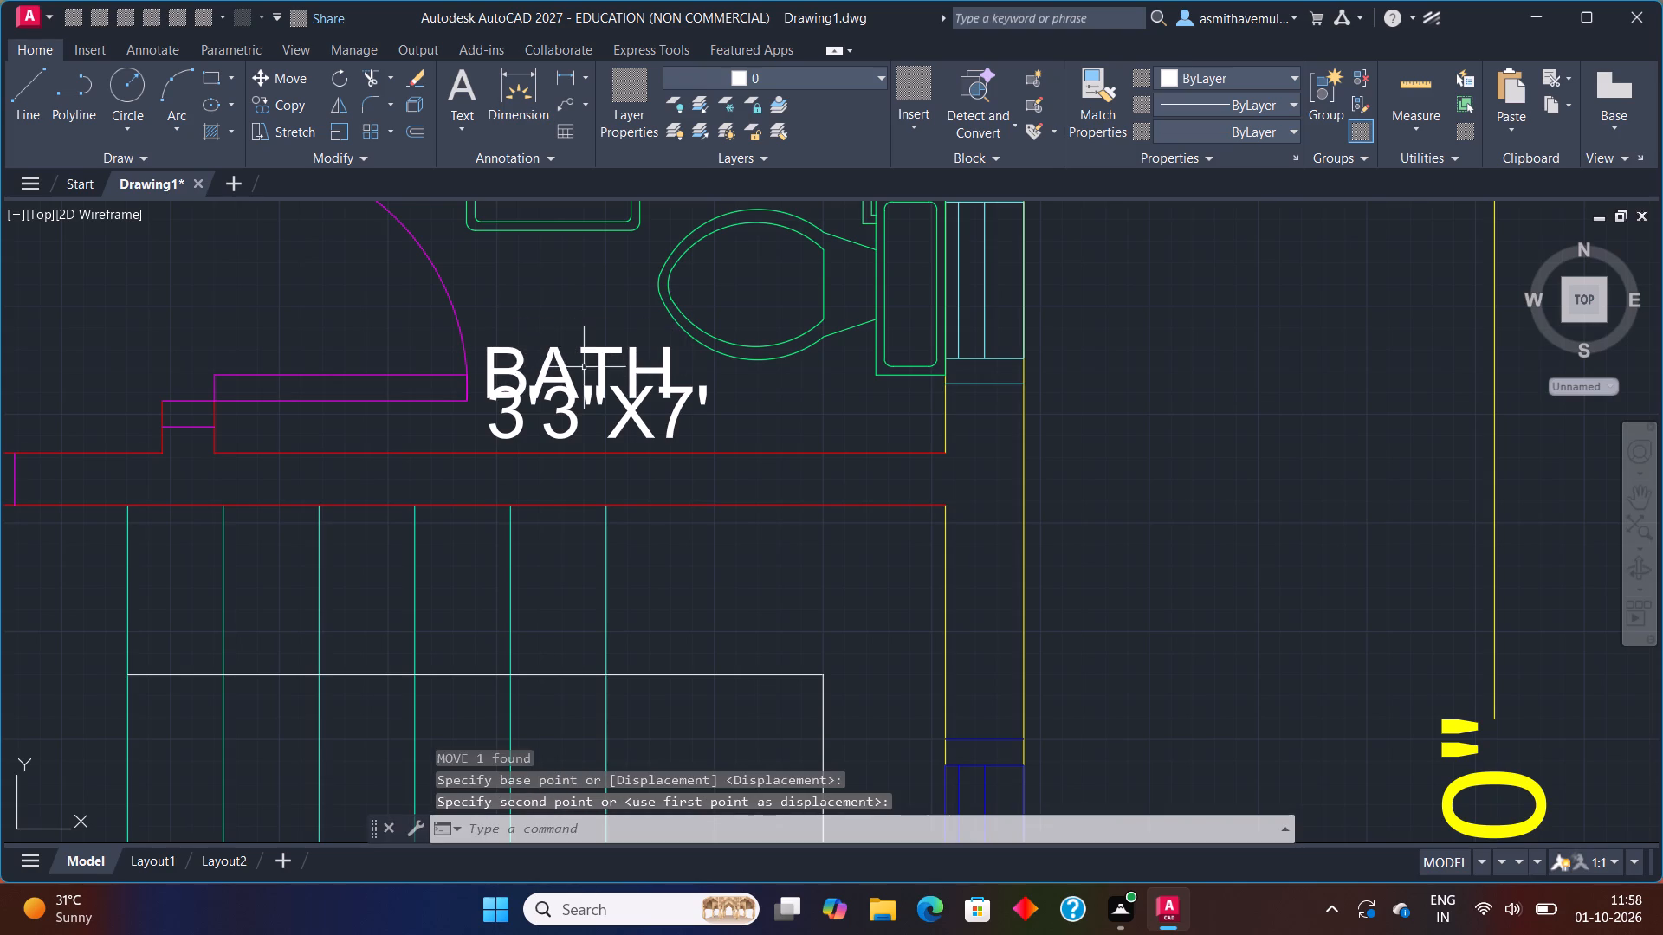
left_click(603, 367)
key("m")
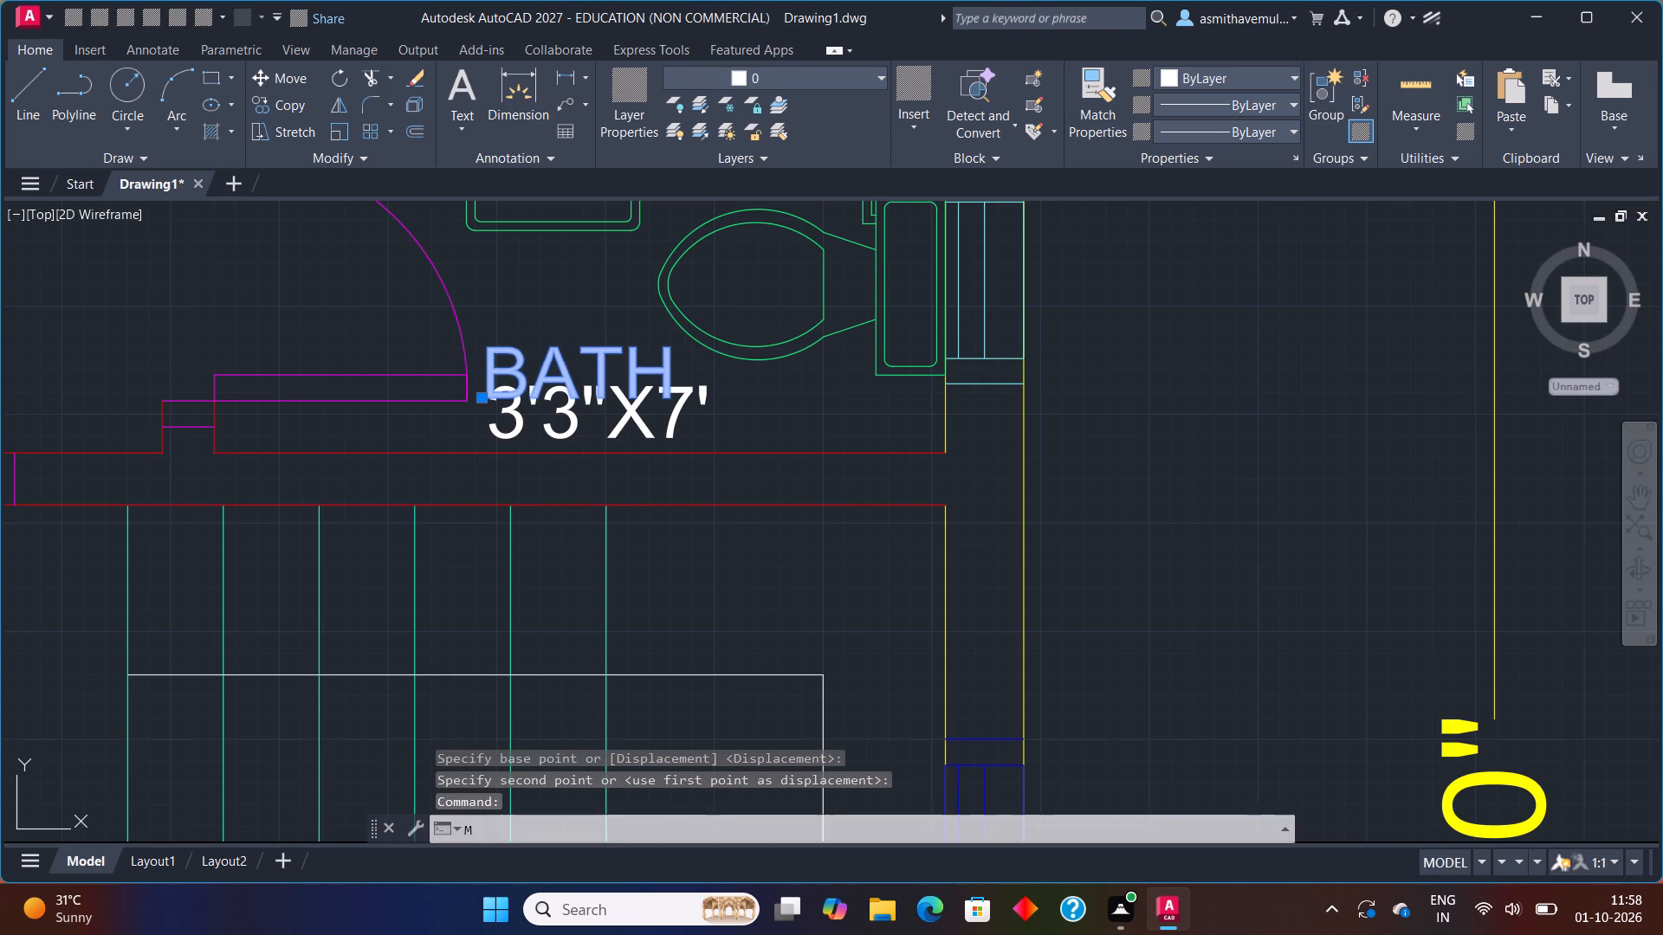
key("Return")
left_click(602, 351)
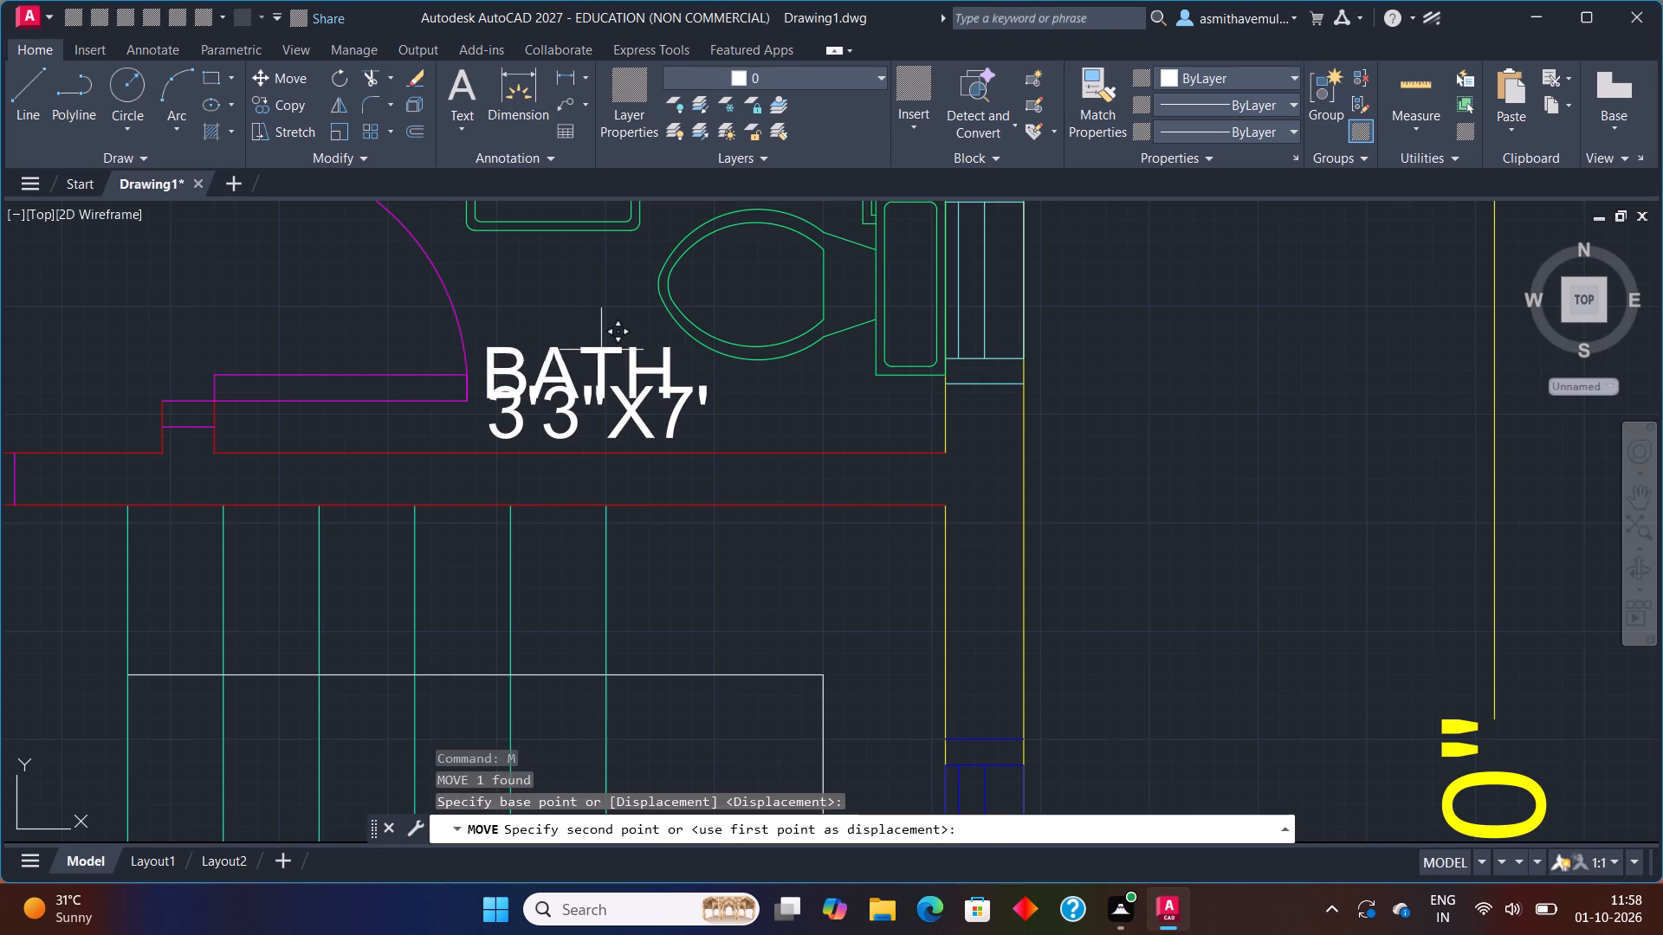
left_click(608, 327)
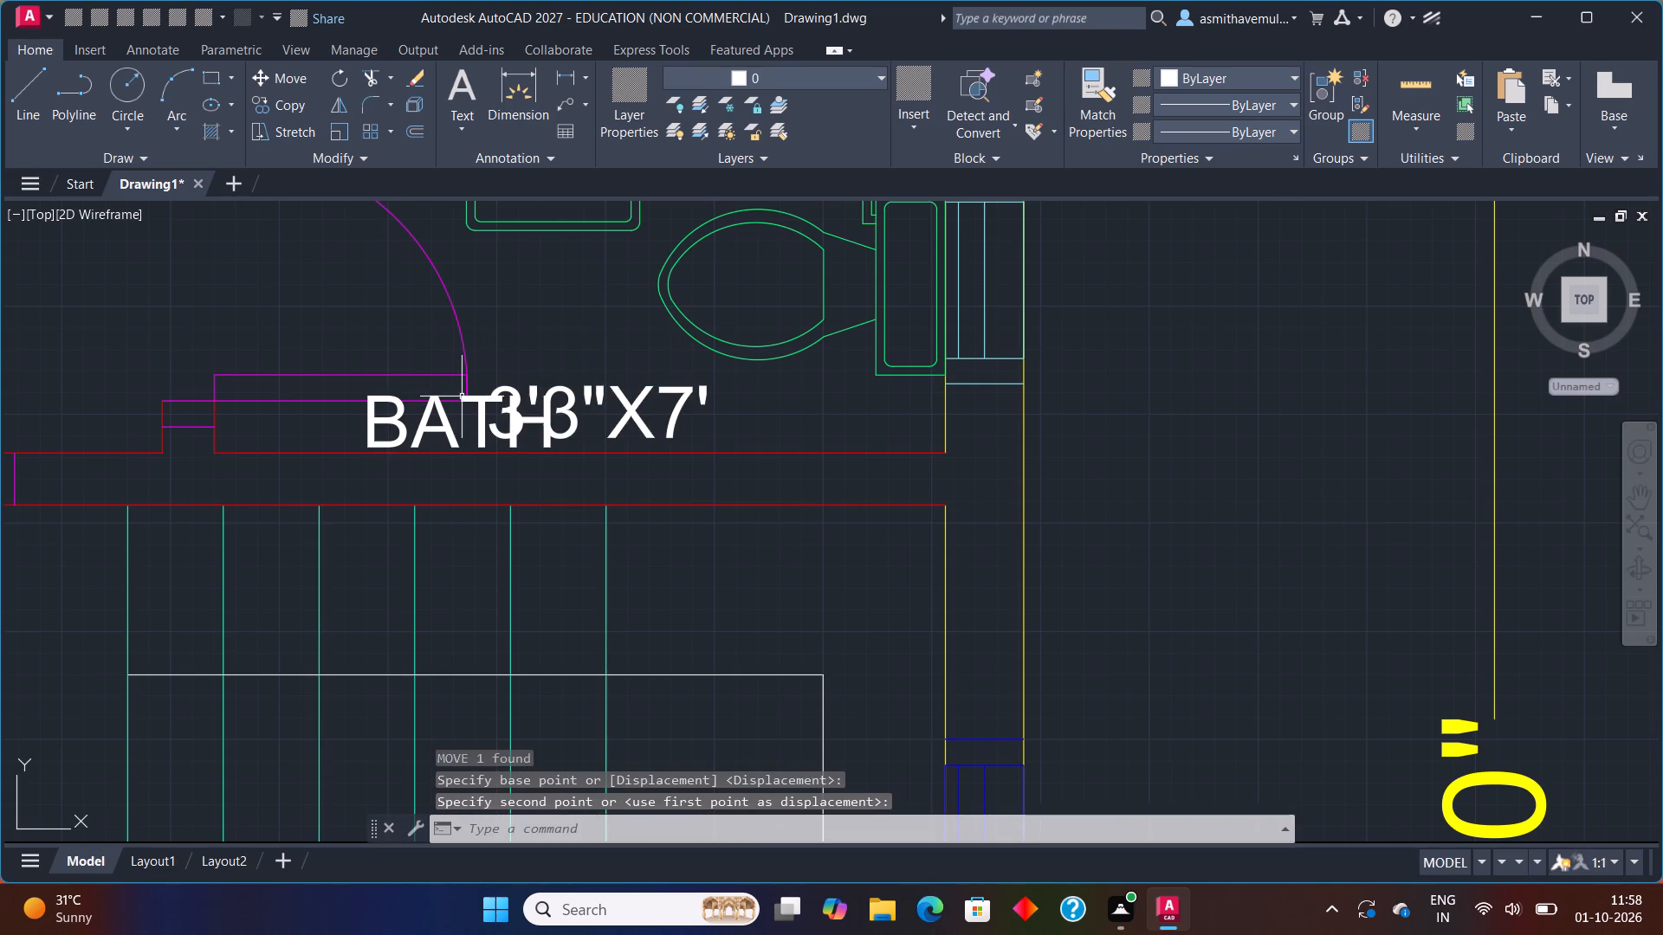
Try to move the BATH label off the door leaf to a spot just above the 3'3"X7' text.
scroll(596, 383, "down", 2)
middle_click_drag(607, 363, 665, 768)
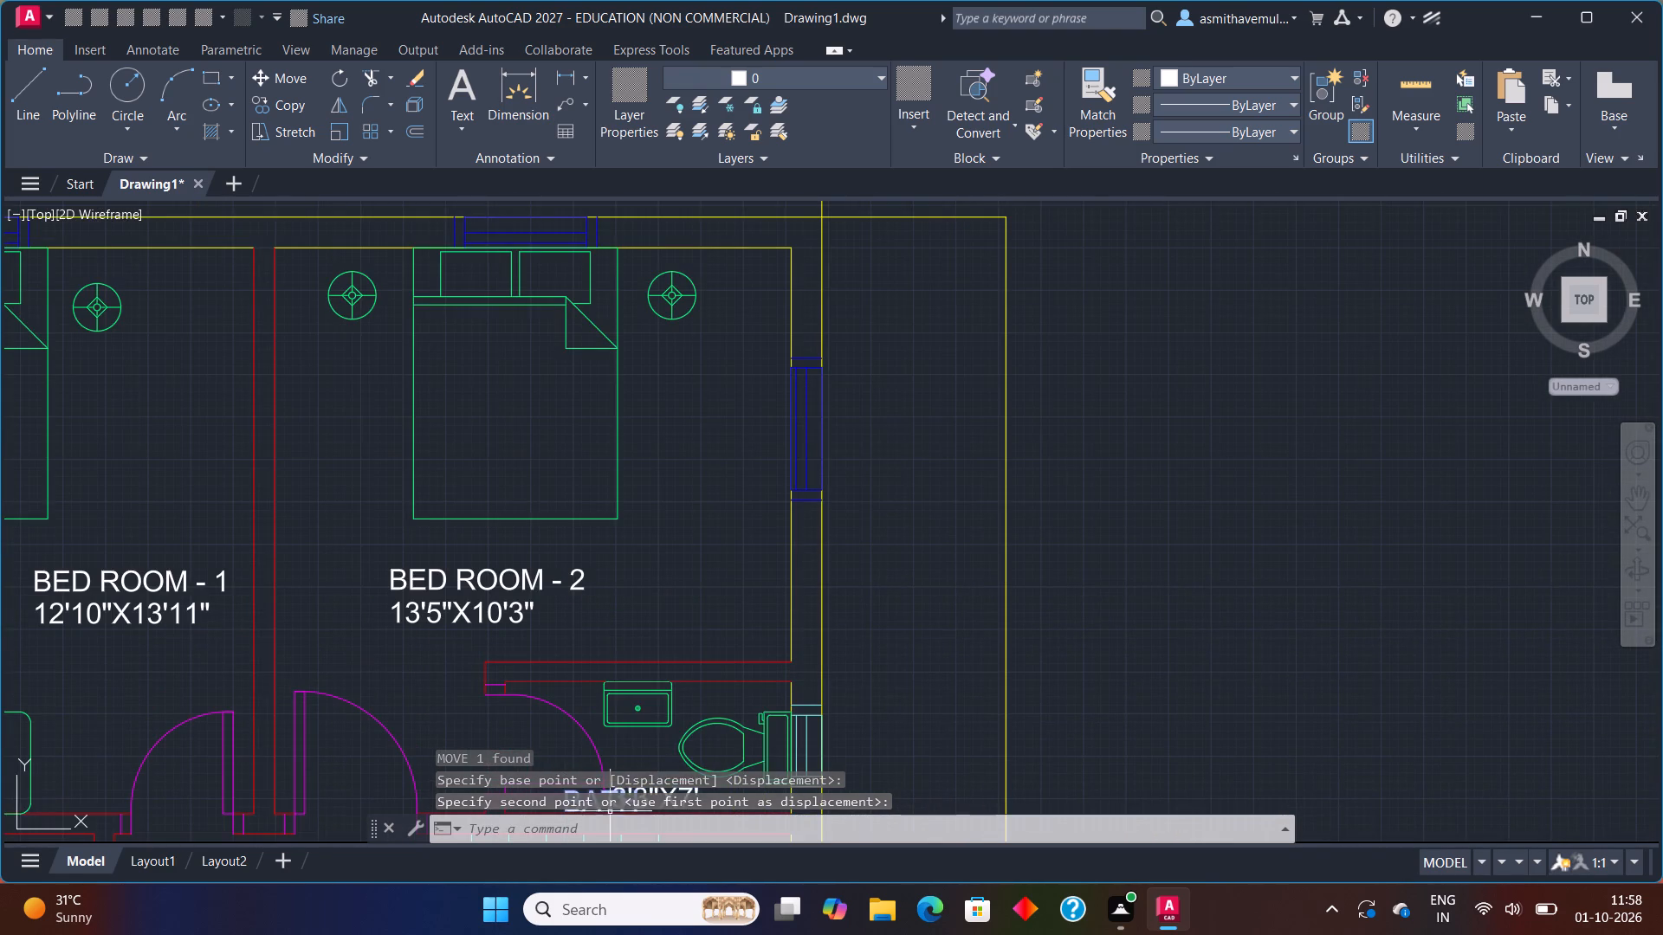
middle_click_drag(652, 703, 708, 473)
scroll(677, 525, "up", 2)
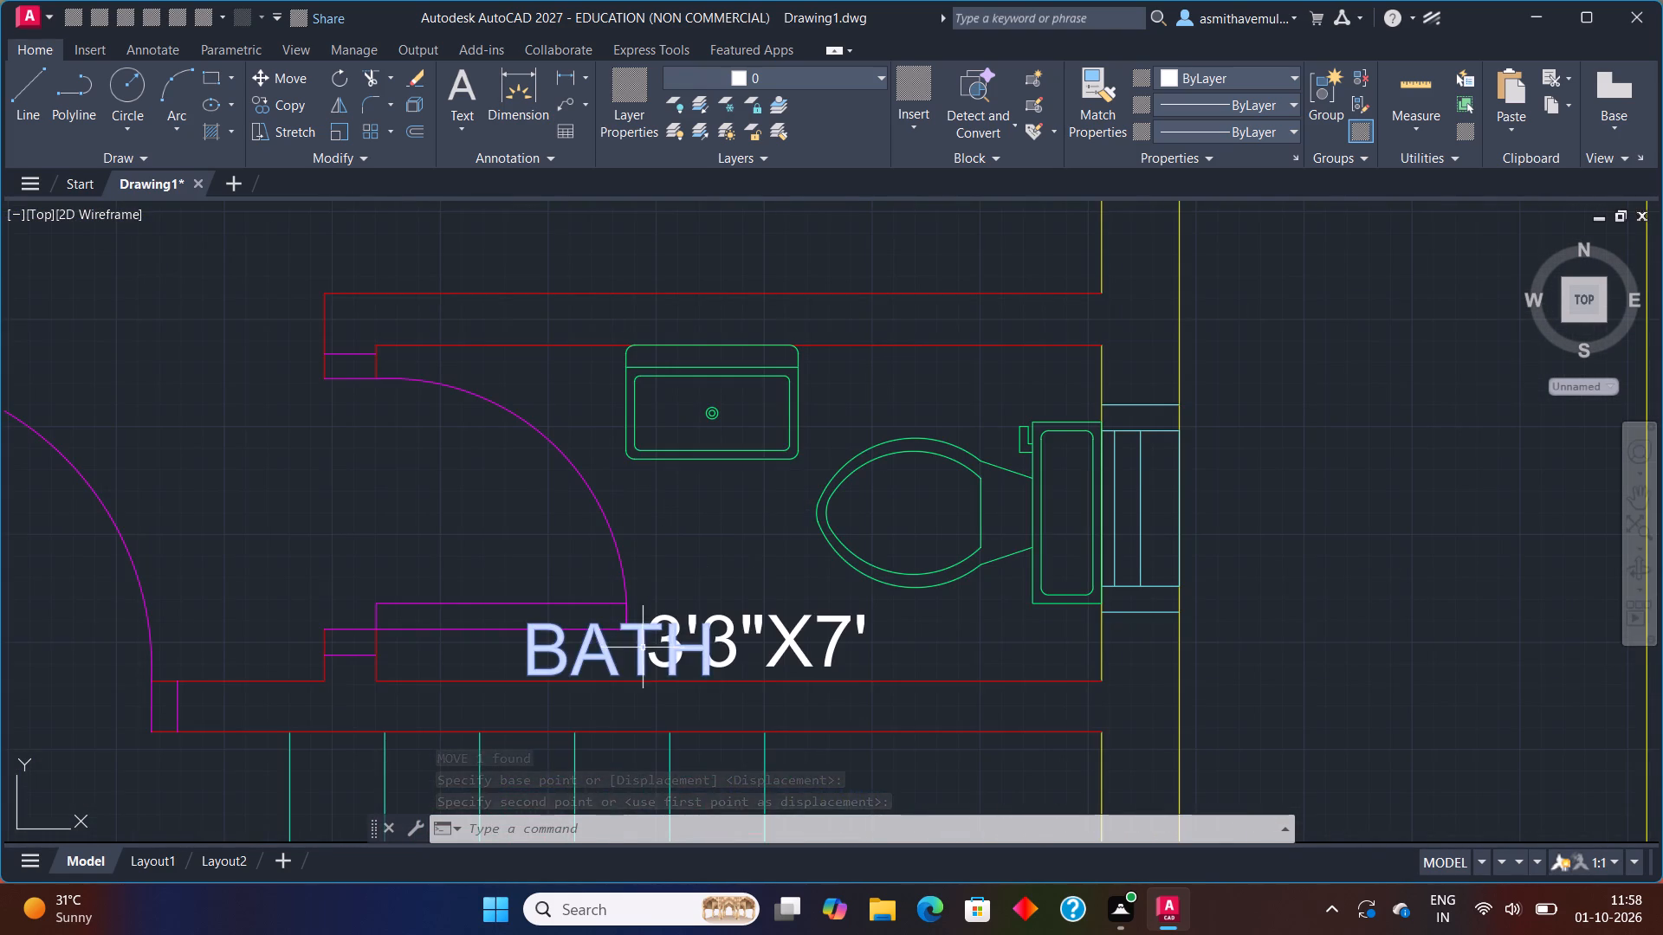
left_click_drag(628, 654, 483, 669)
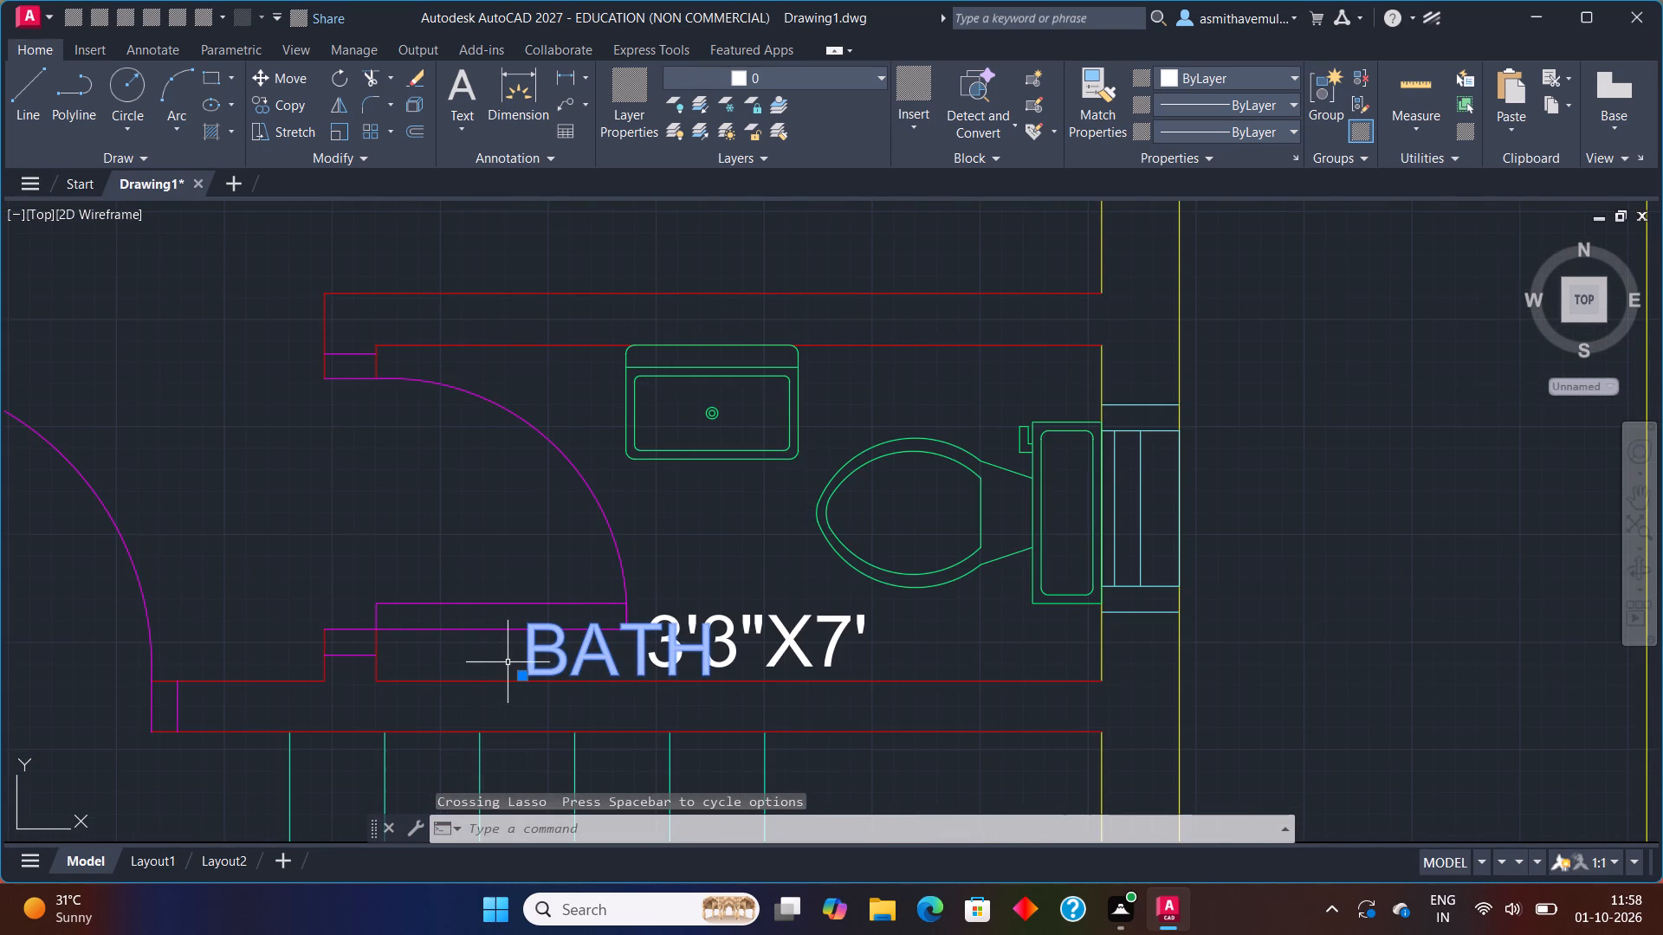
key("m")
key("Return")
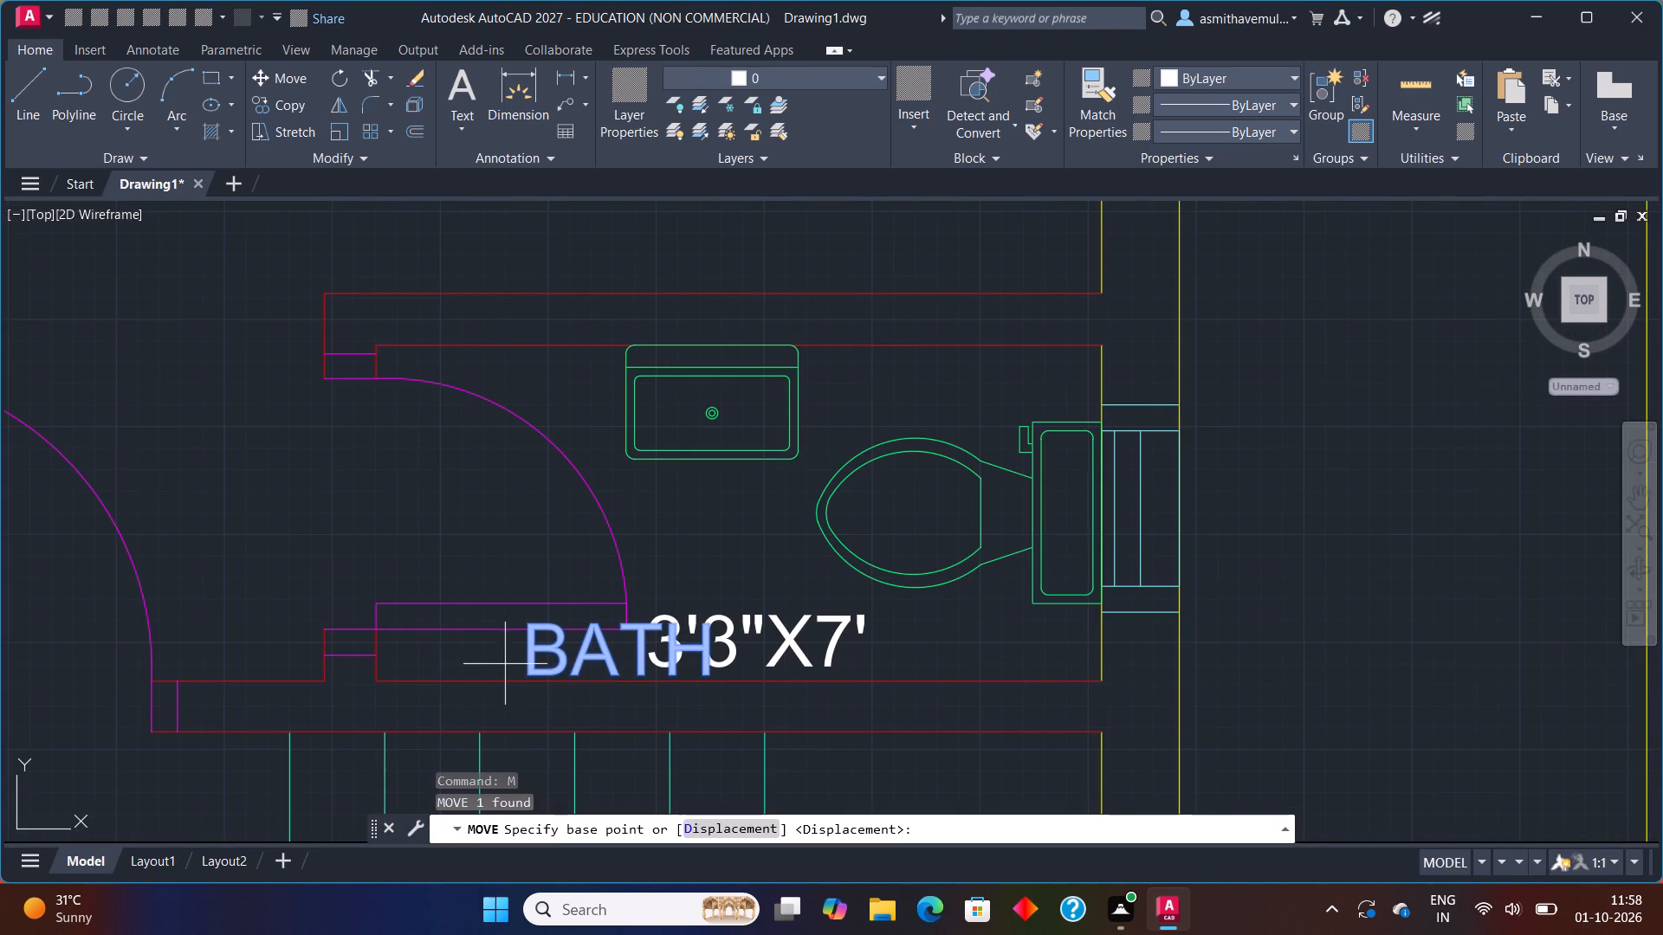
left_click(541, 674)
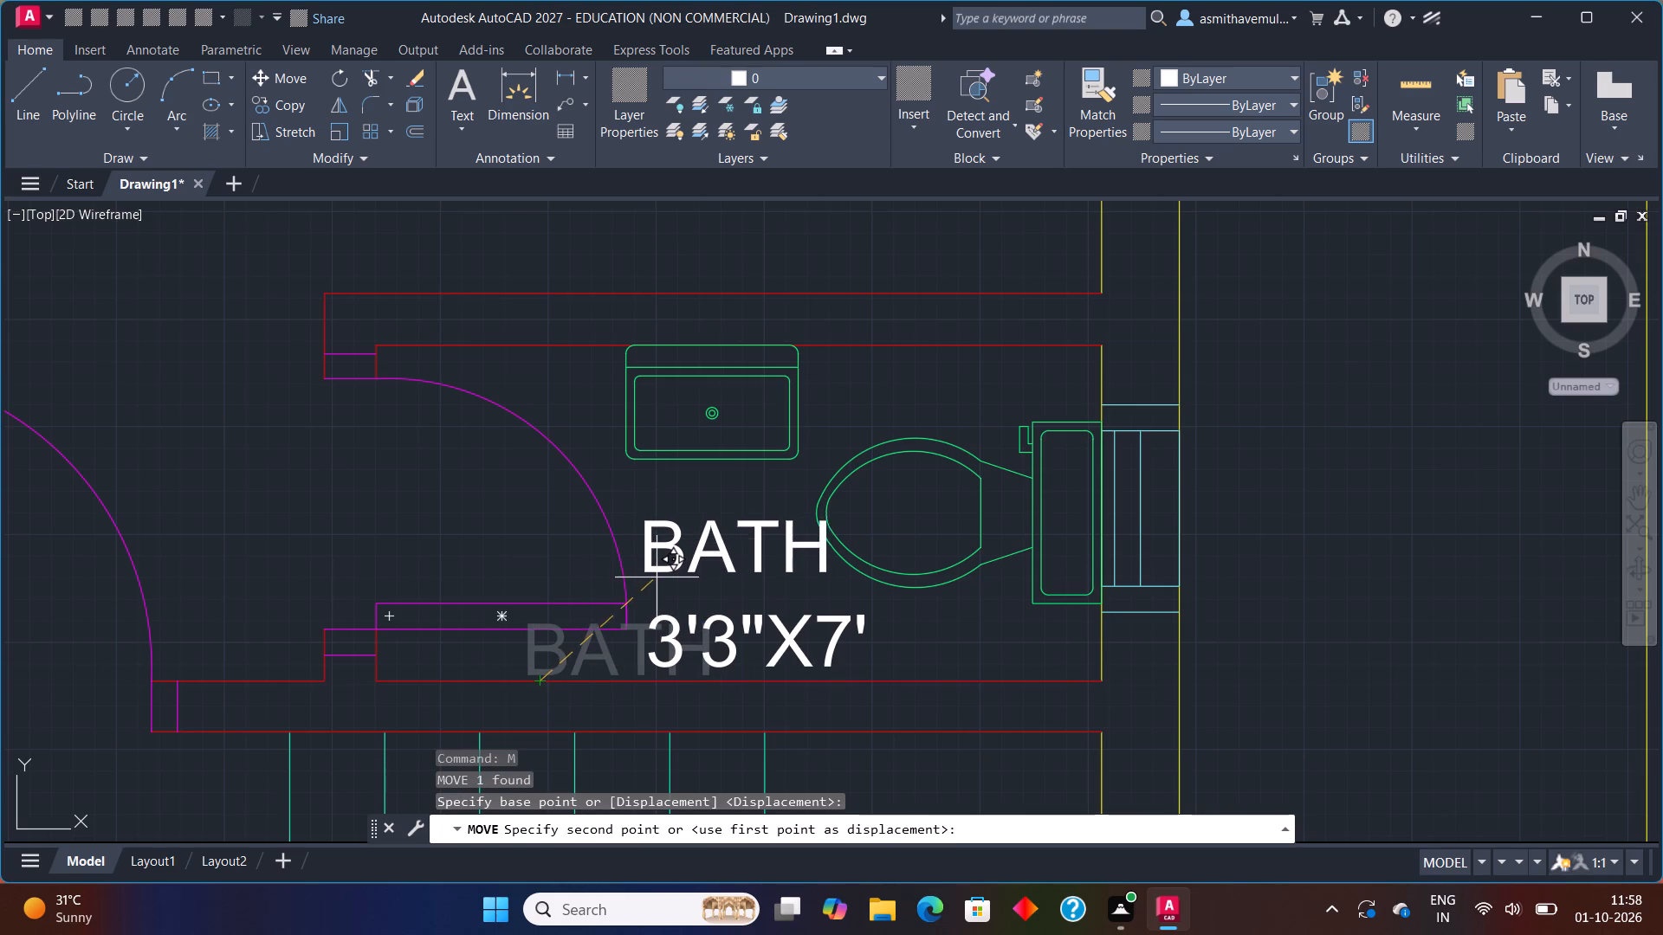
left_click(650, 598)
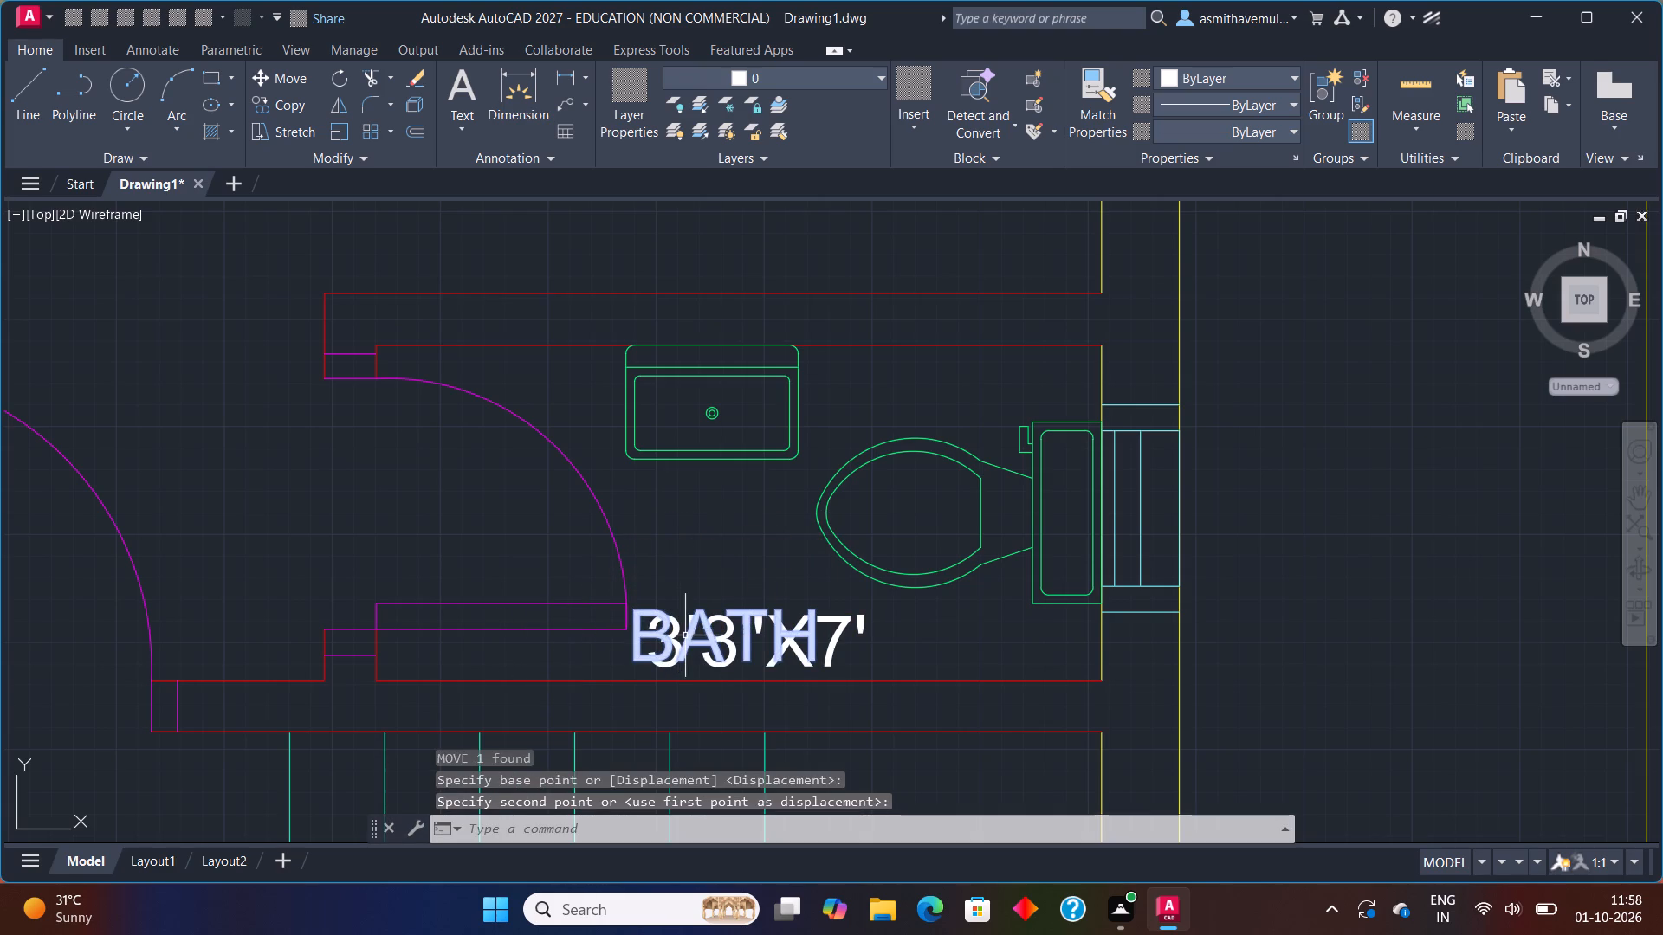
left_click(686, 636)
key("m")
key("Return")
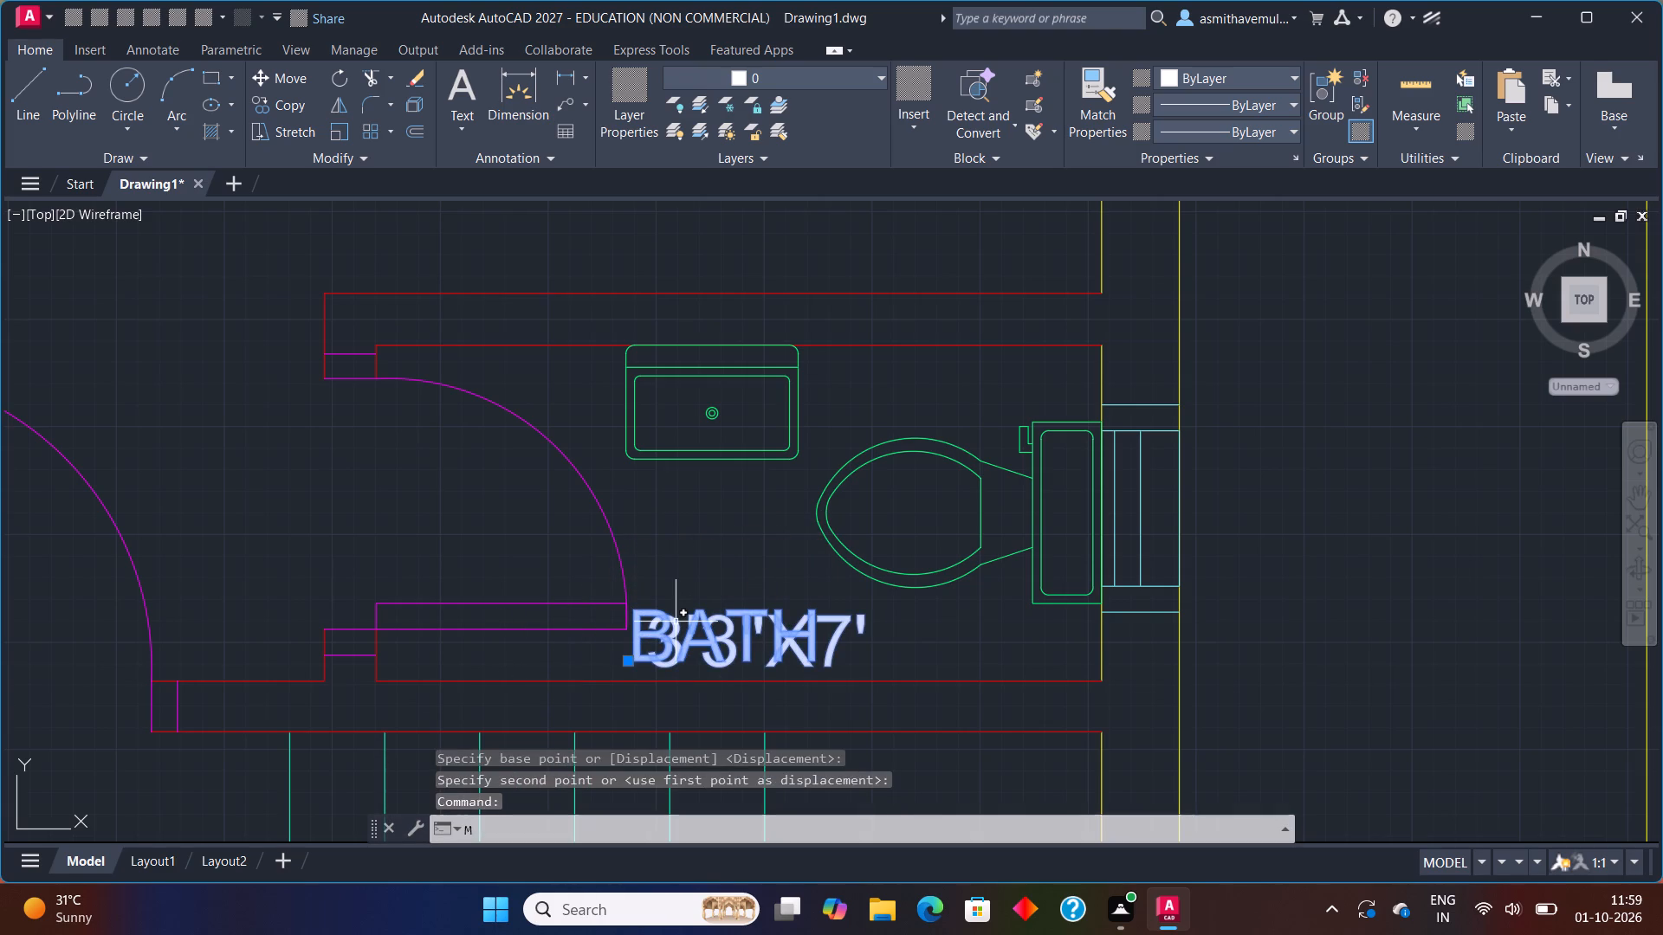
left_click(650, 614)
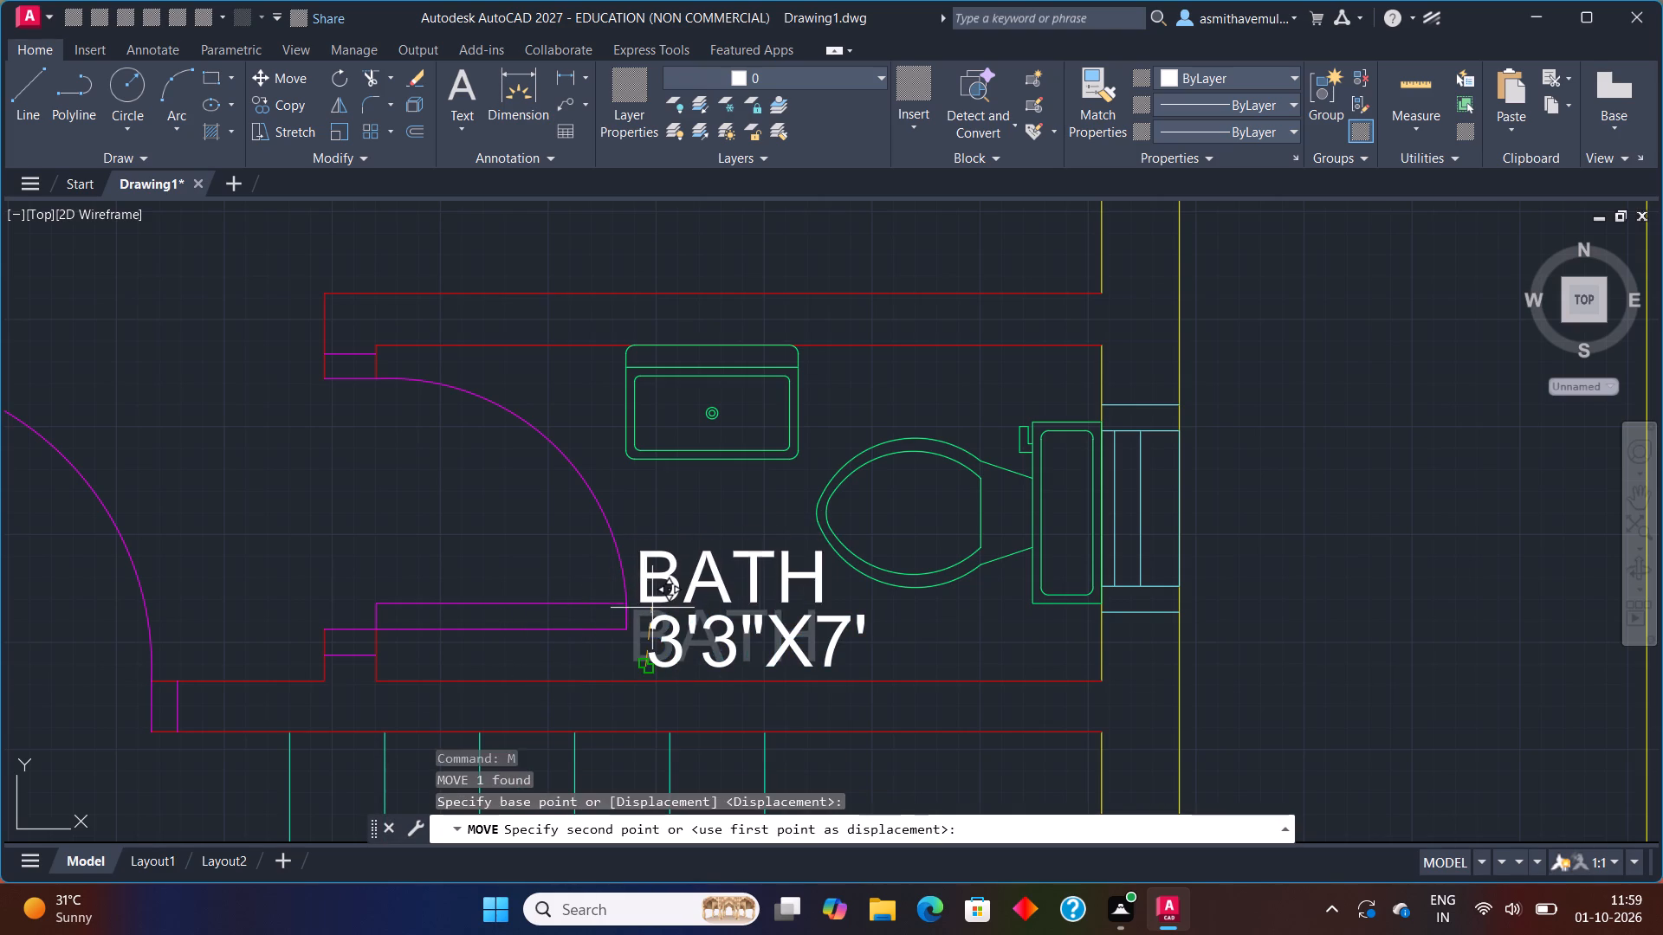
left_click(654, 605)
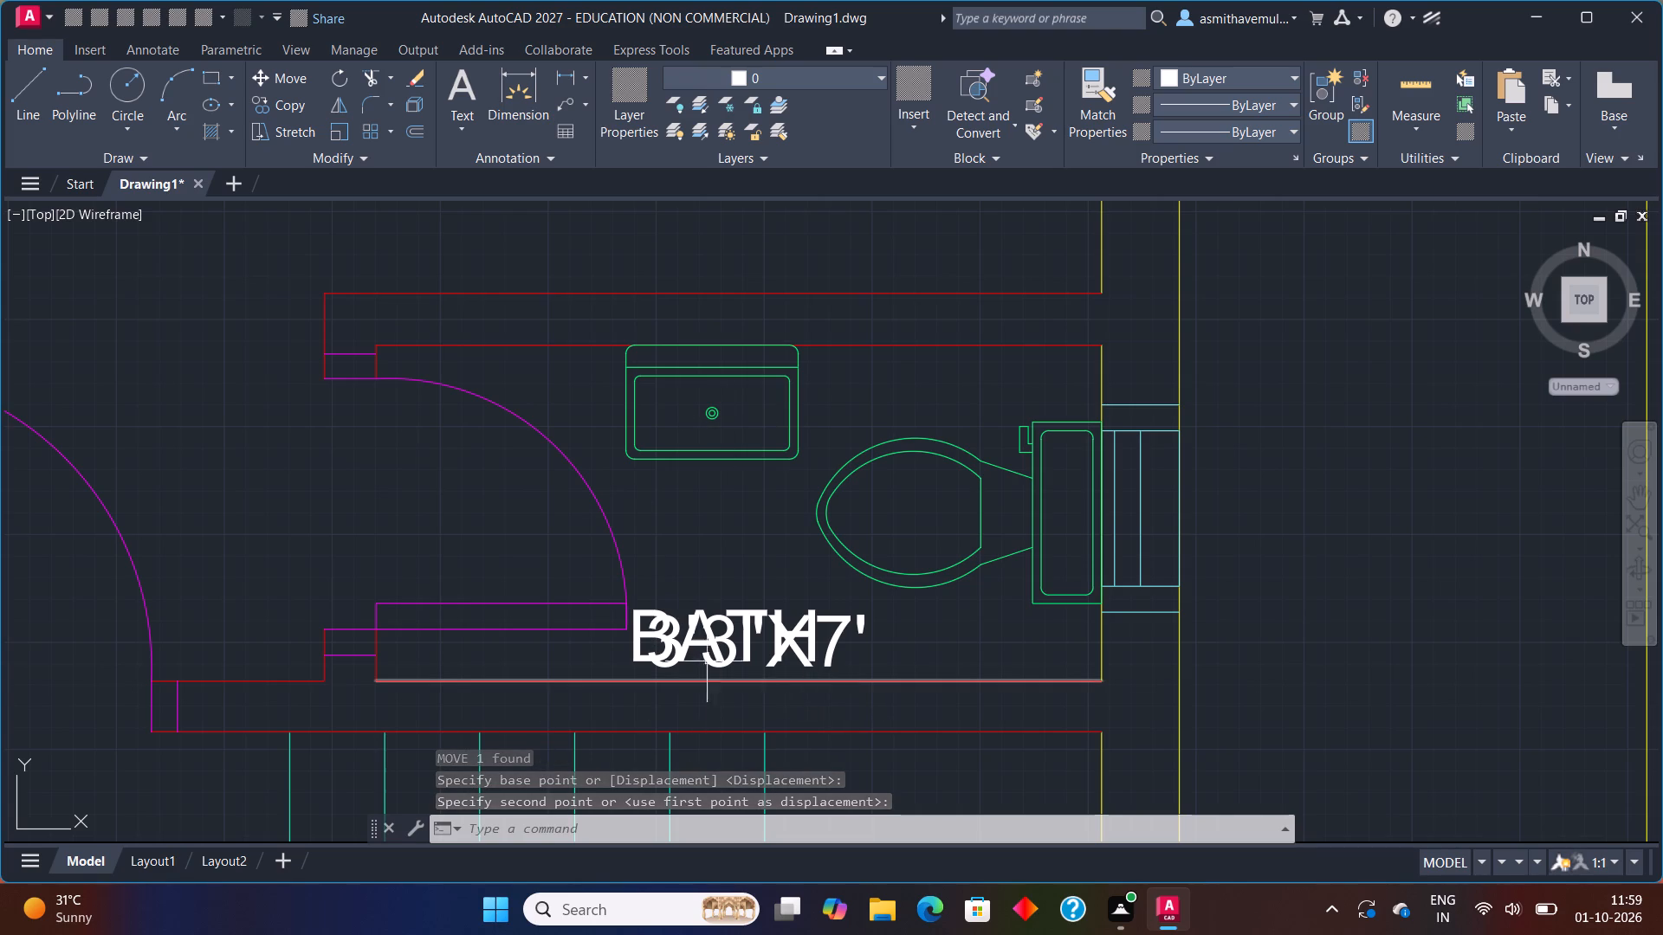
Move the BATH label up above the 3'3"X7' text, lining up their starting edges.
left_click(634, 653)
key("m")
key("Return")
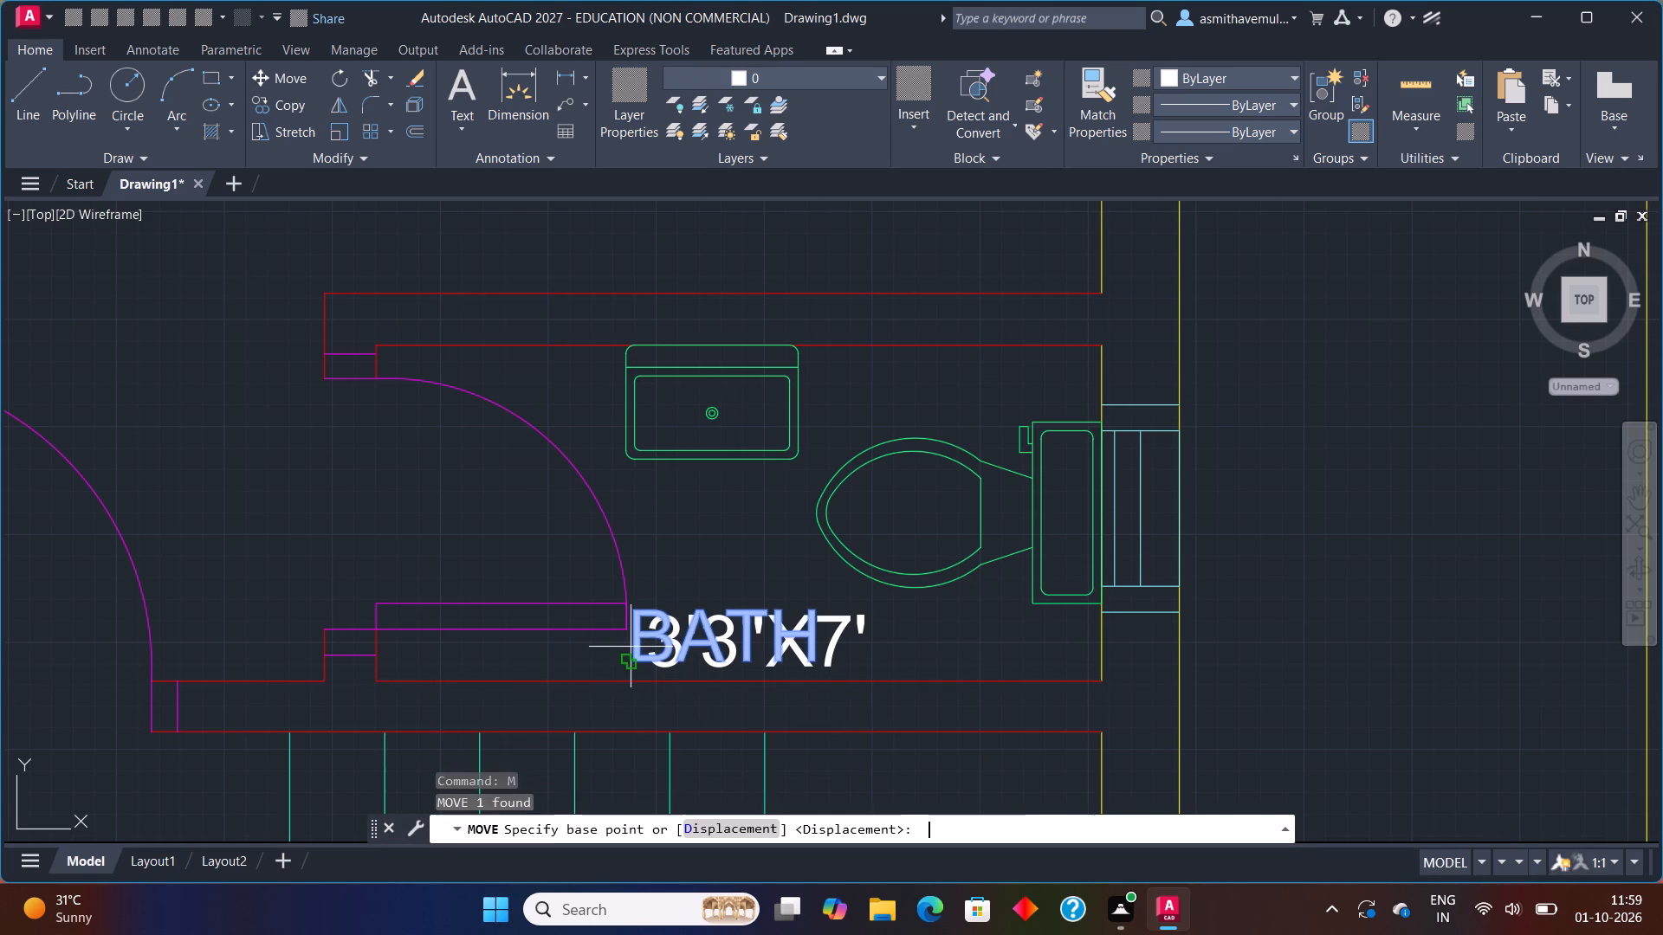
left_click(632, 649)
left_click(633, 627)
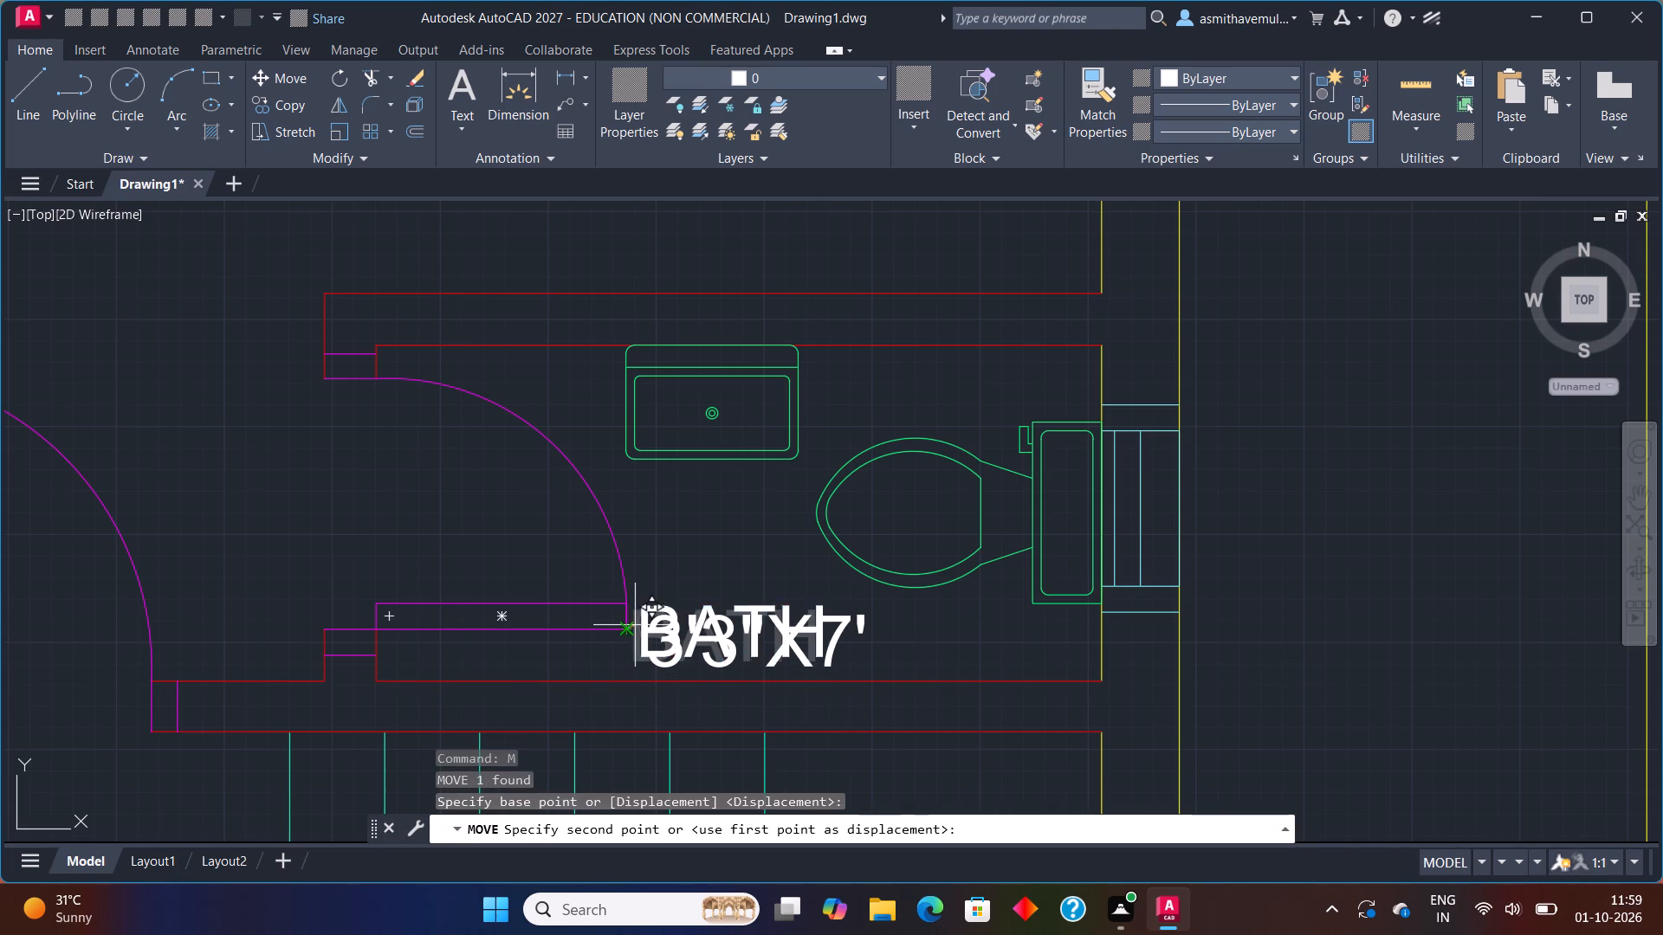
left_click(644, 539)
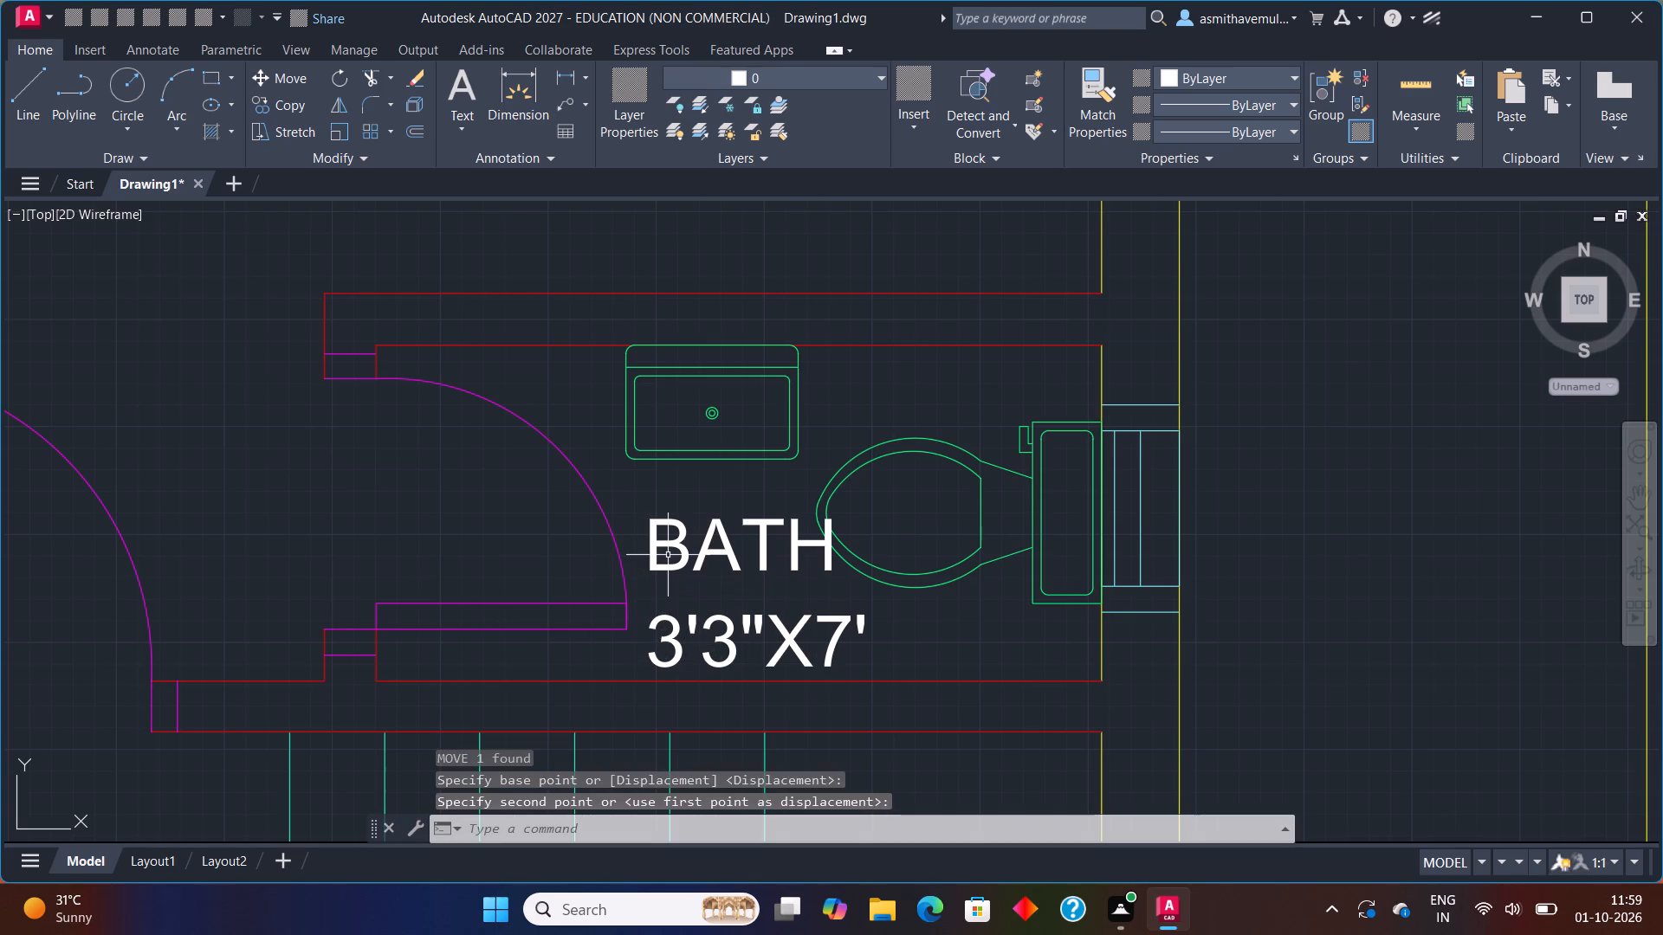
Shift the BATH label slightly toward the door swing so it clears the toilet bowl.
left_click(668, 563)
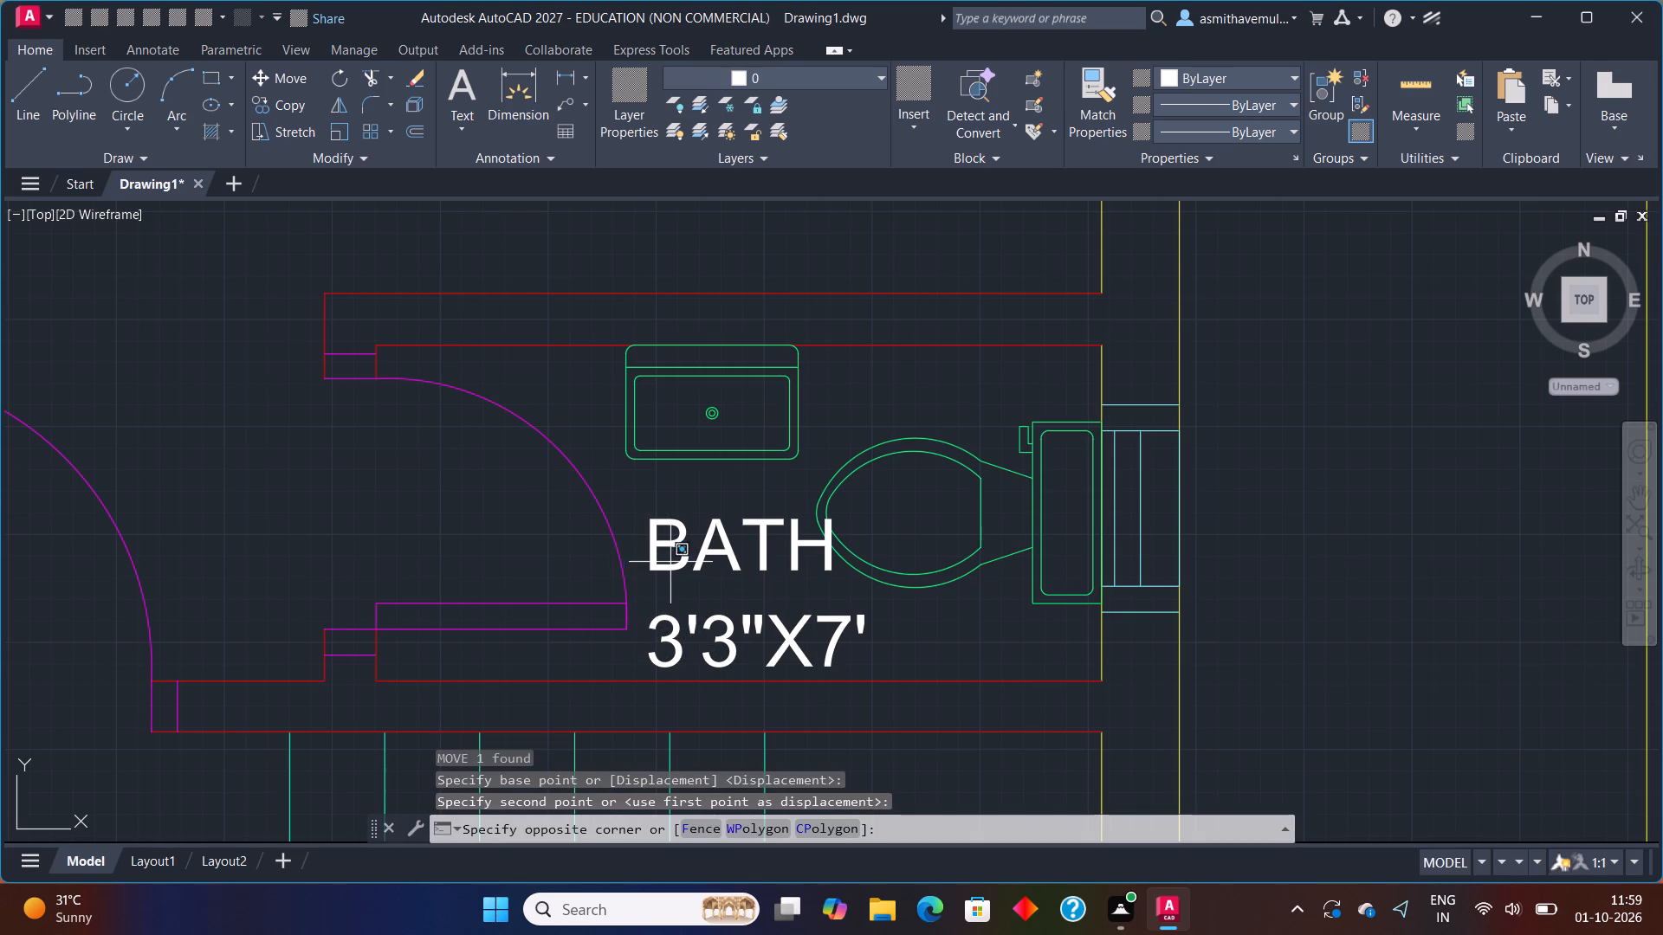
left_click(697, 571)
left_click_drag(783, 571, 710, 525)
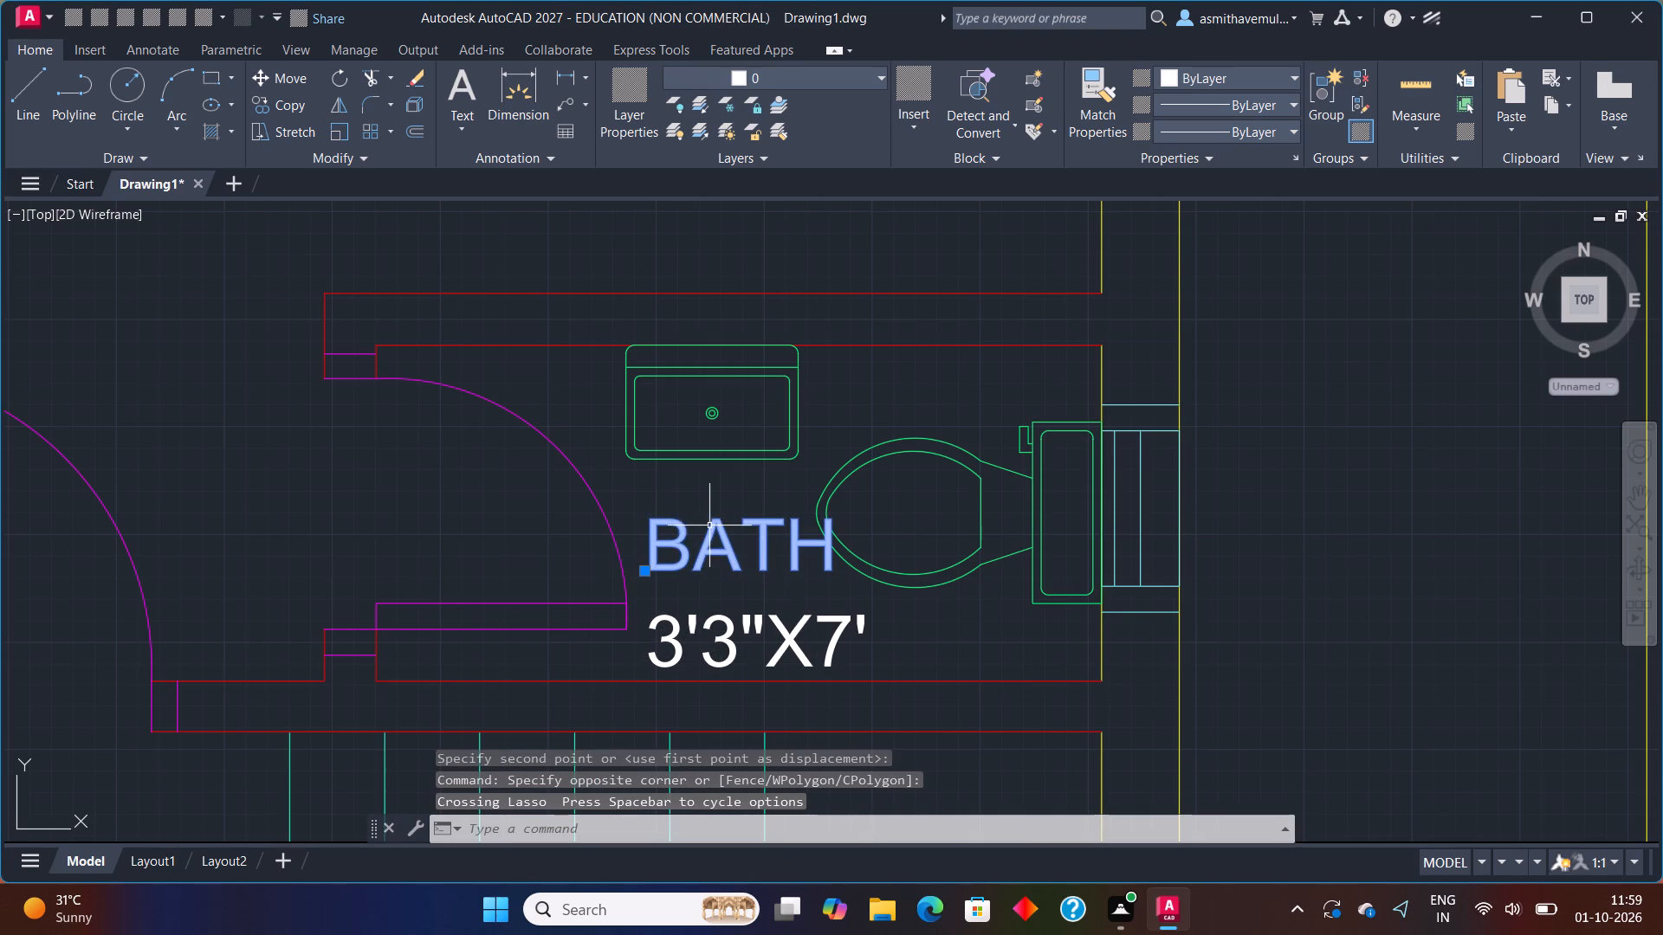
key("m")
key("Return")
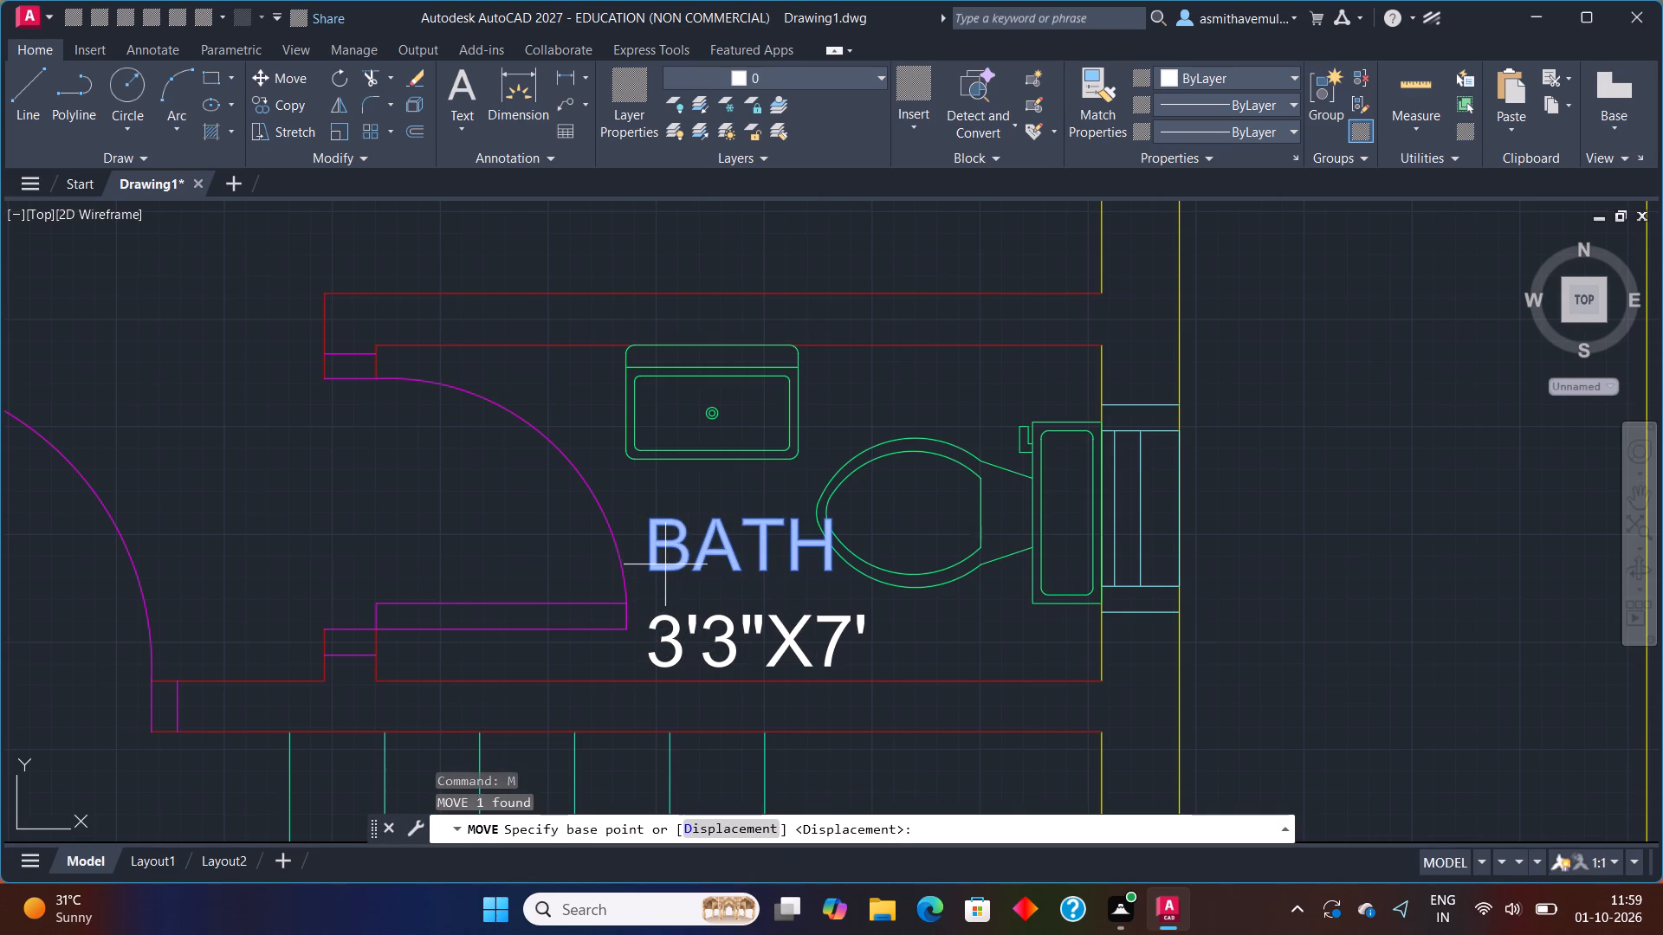
left_click(663, 566)
left_click(650, 577)
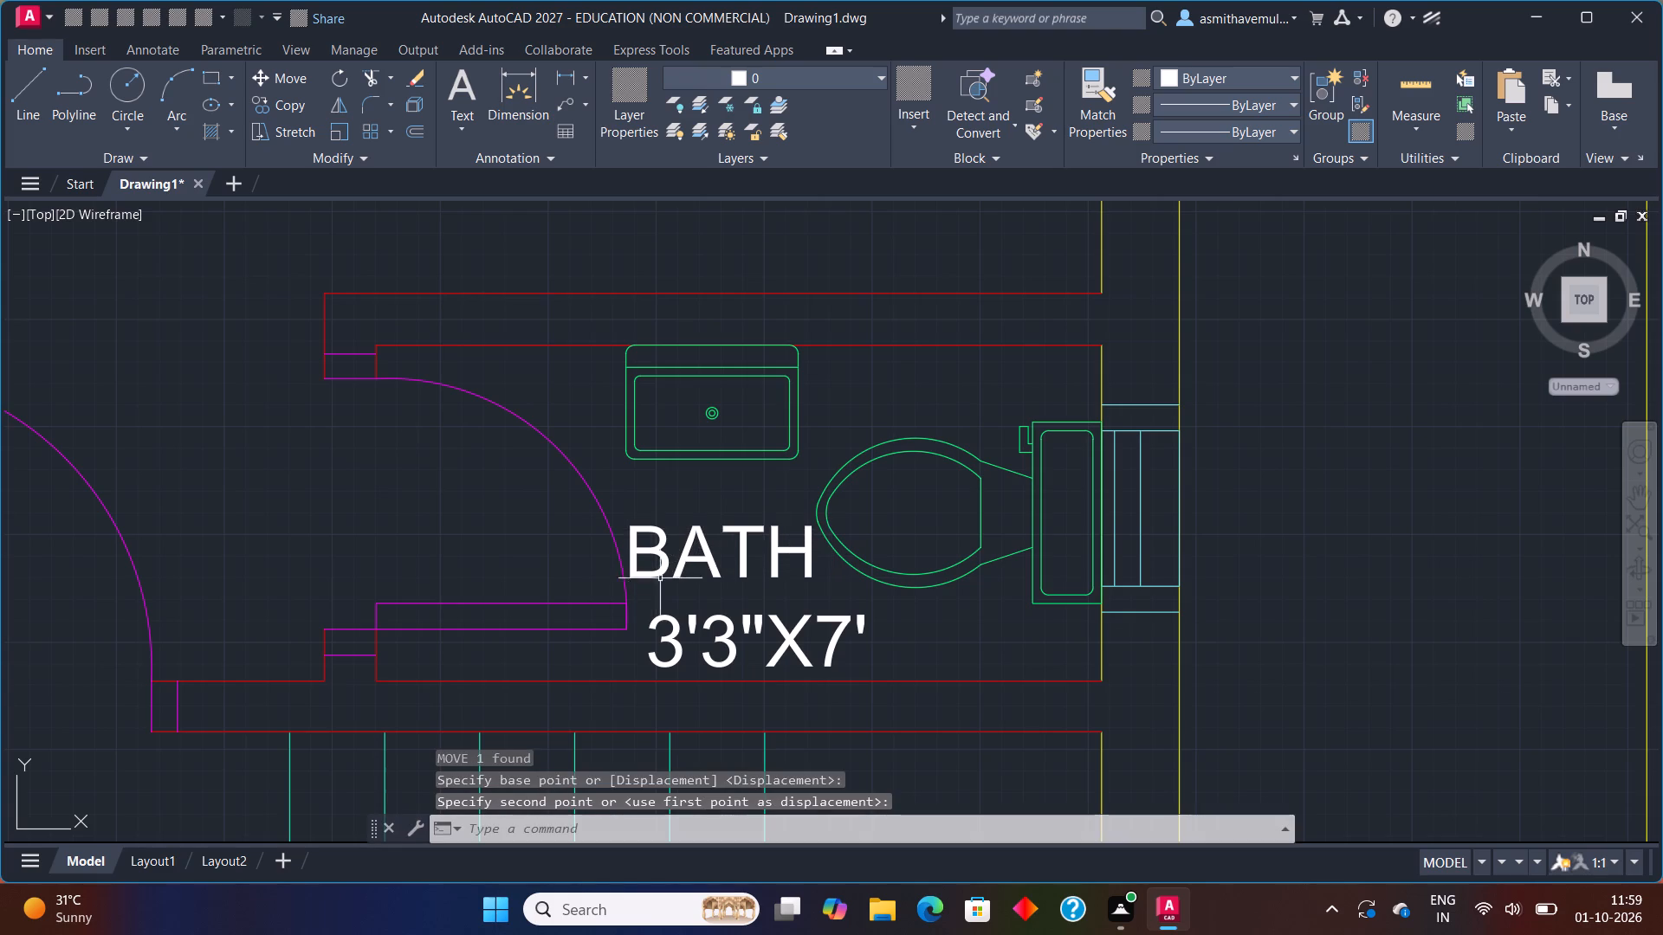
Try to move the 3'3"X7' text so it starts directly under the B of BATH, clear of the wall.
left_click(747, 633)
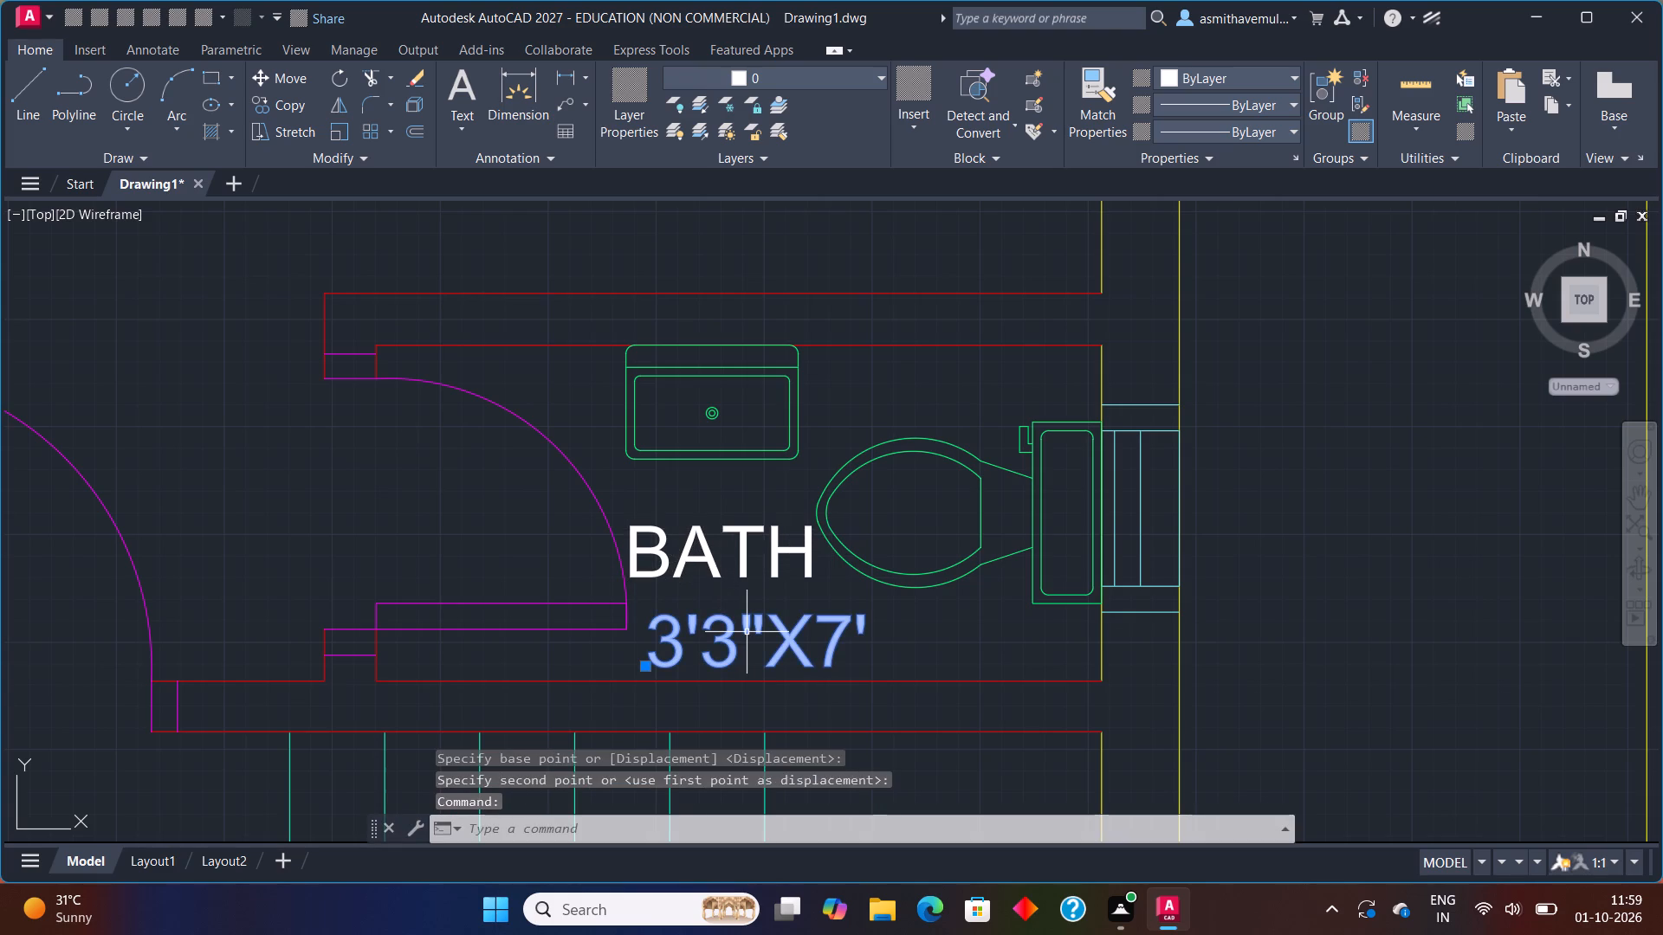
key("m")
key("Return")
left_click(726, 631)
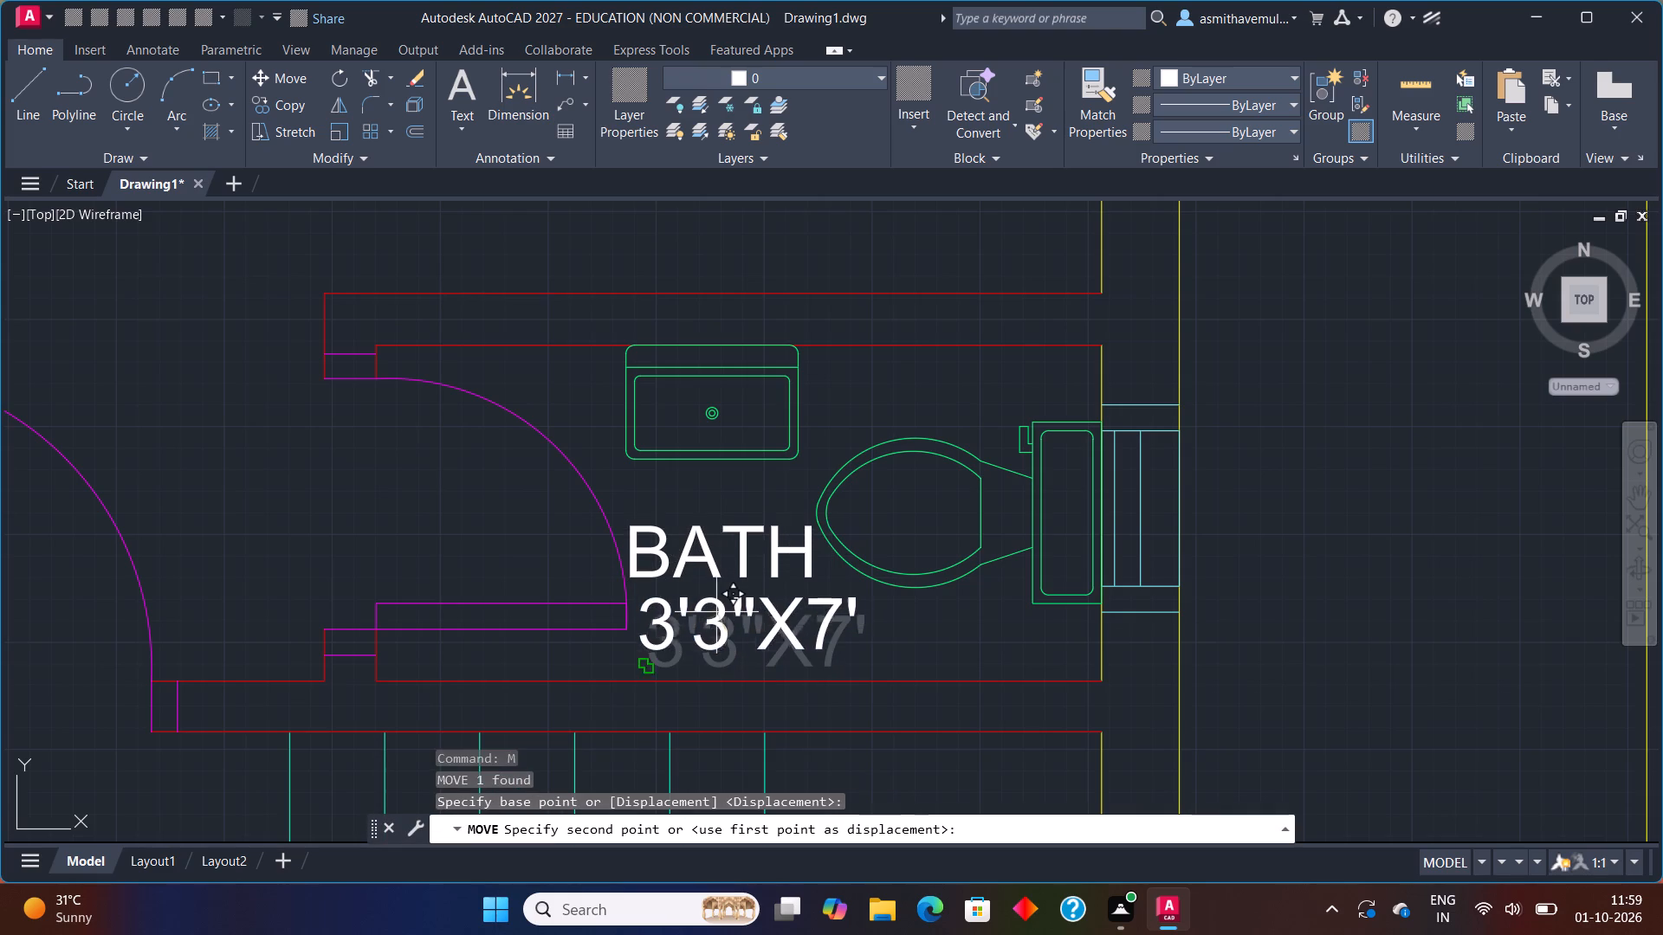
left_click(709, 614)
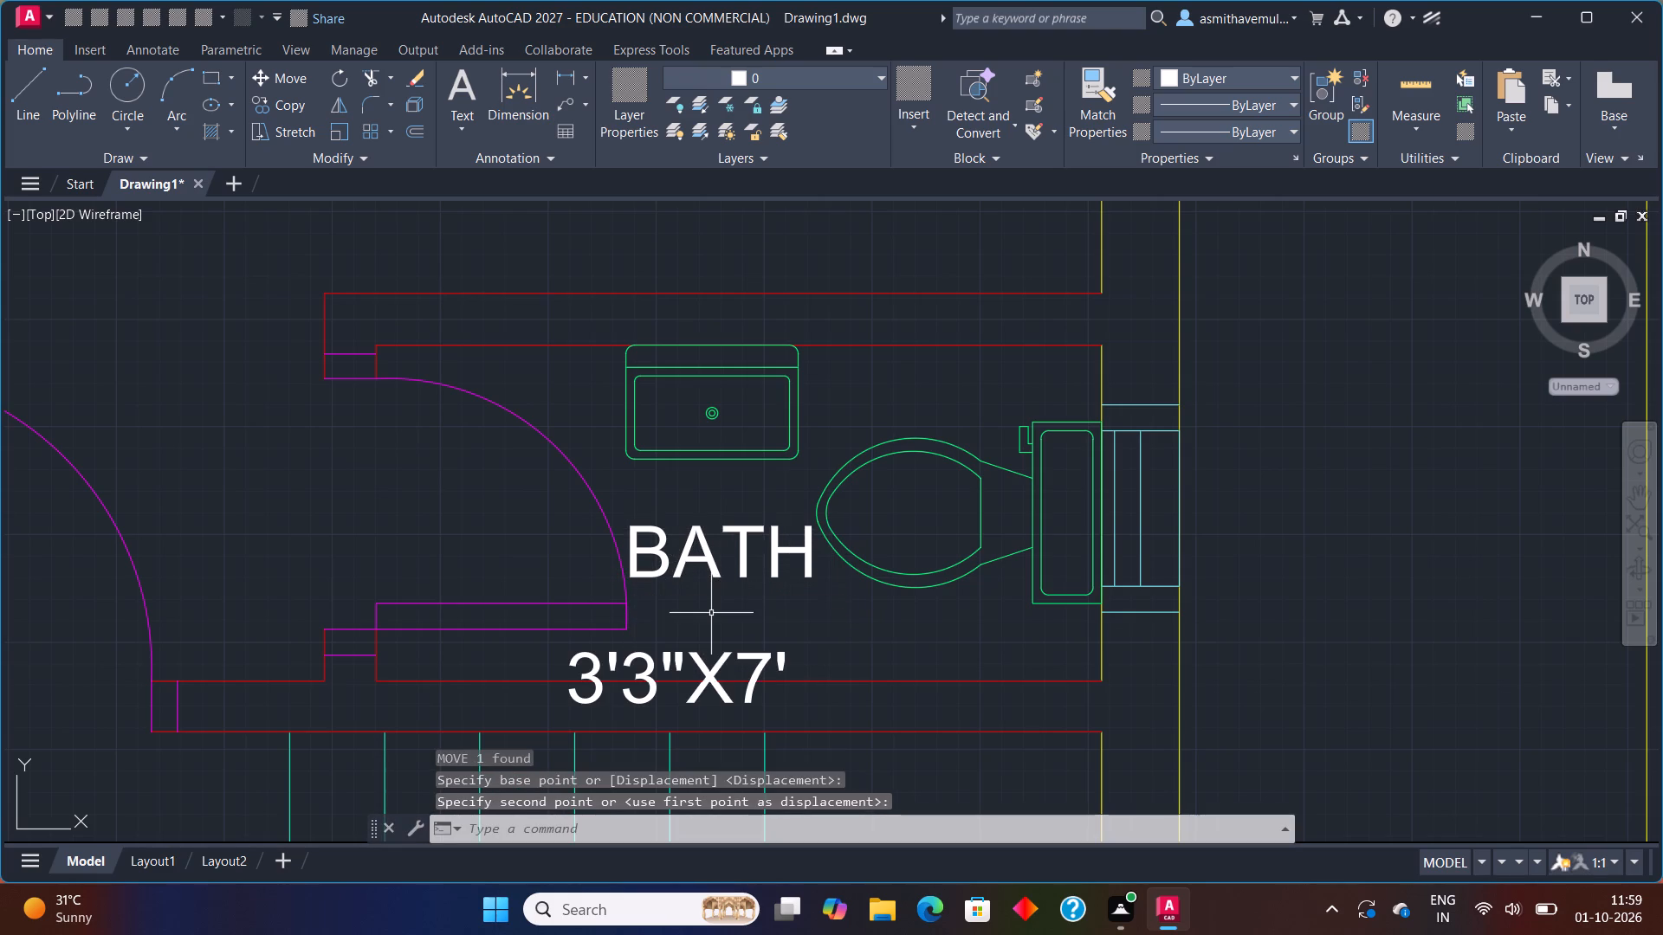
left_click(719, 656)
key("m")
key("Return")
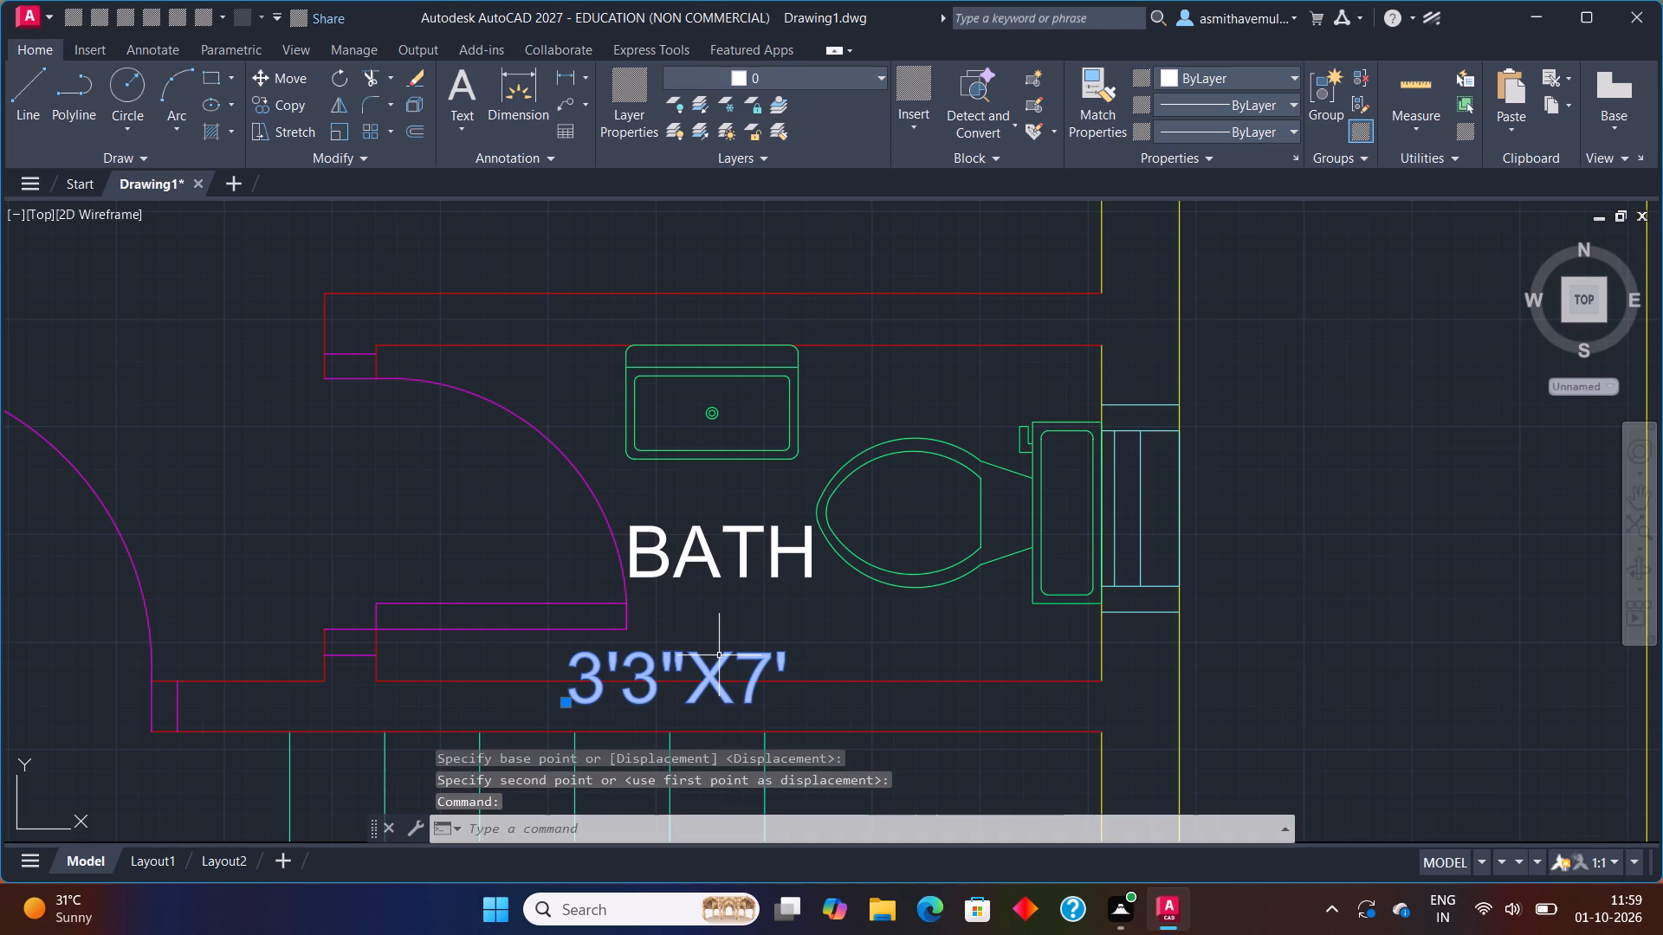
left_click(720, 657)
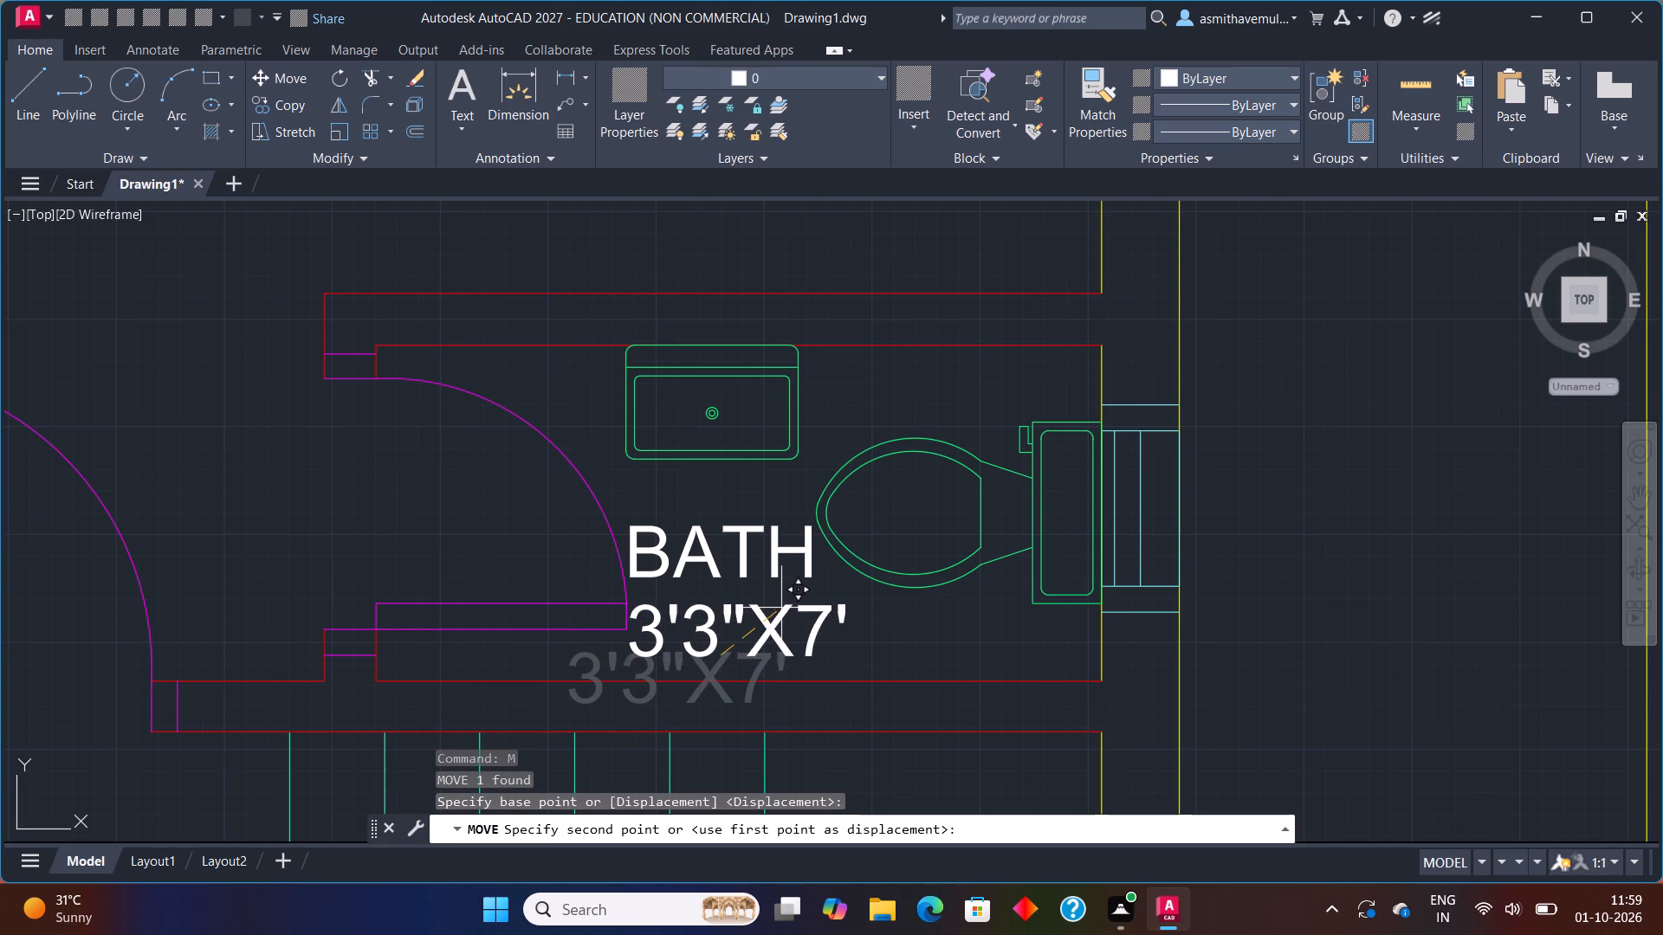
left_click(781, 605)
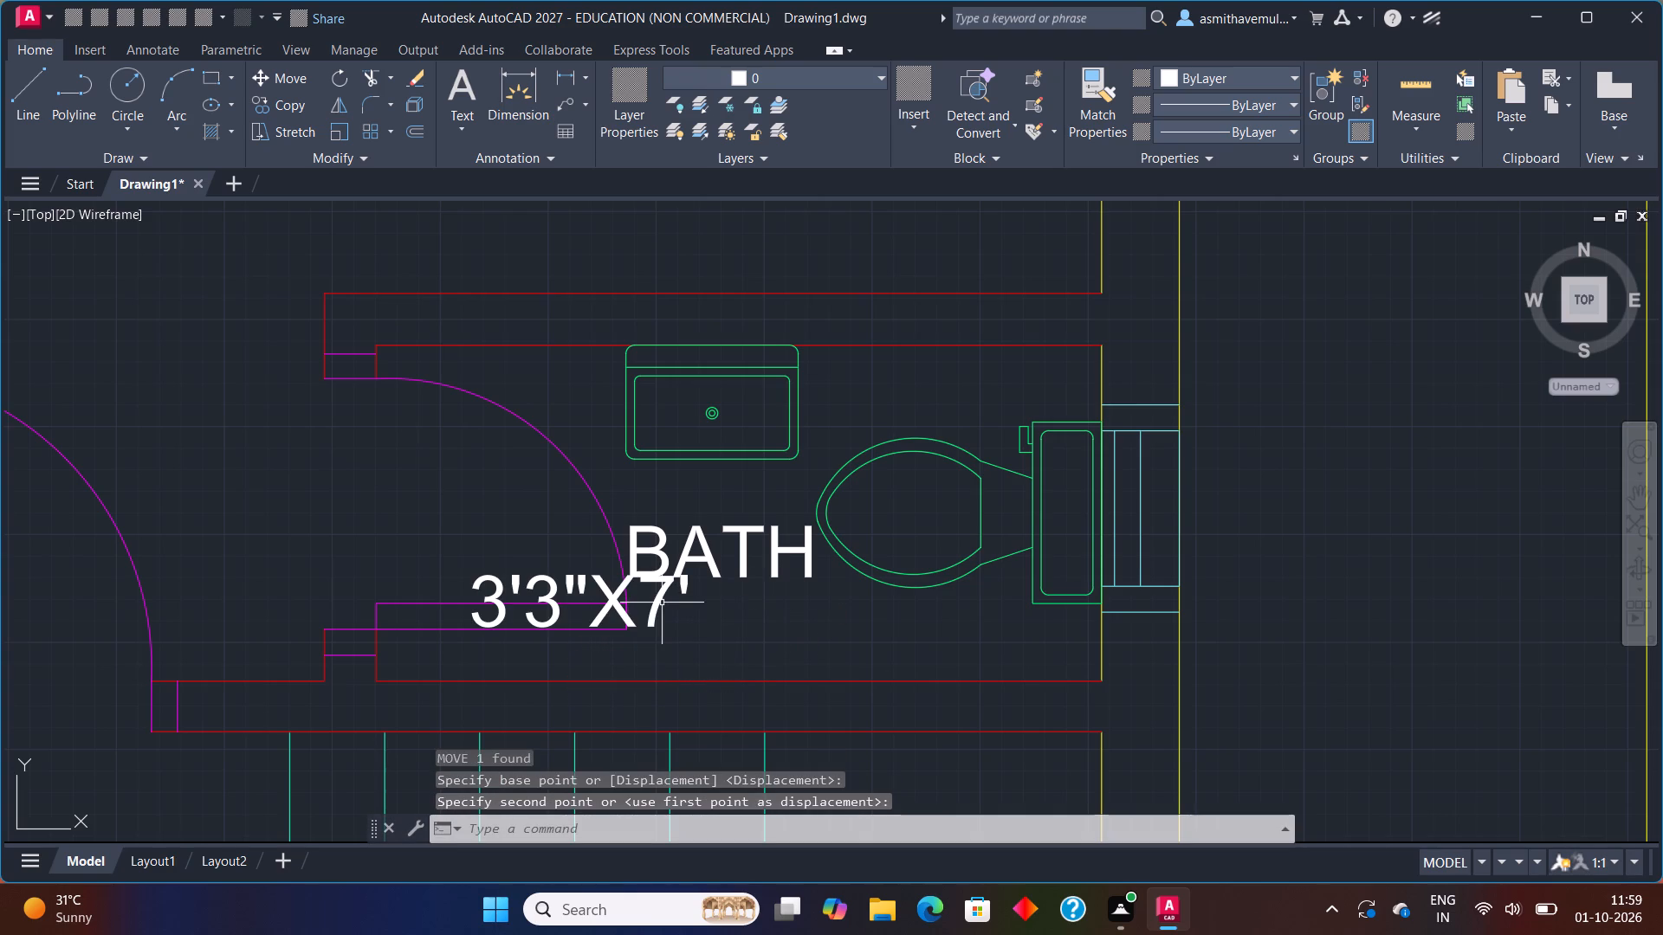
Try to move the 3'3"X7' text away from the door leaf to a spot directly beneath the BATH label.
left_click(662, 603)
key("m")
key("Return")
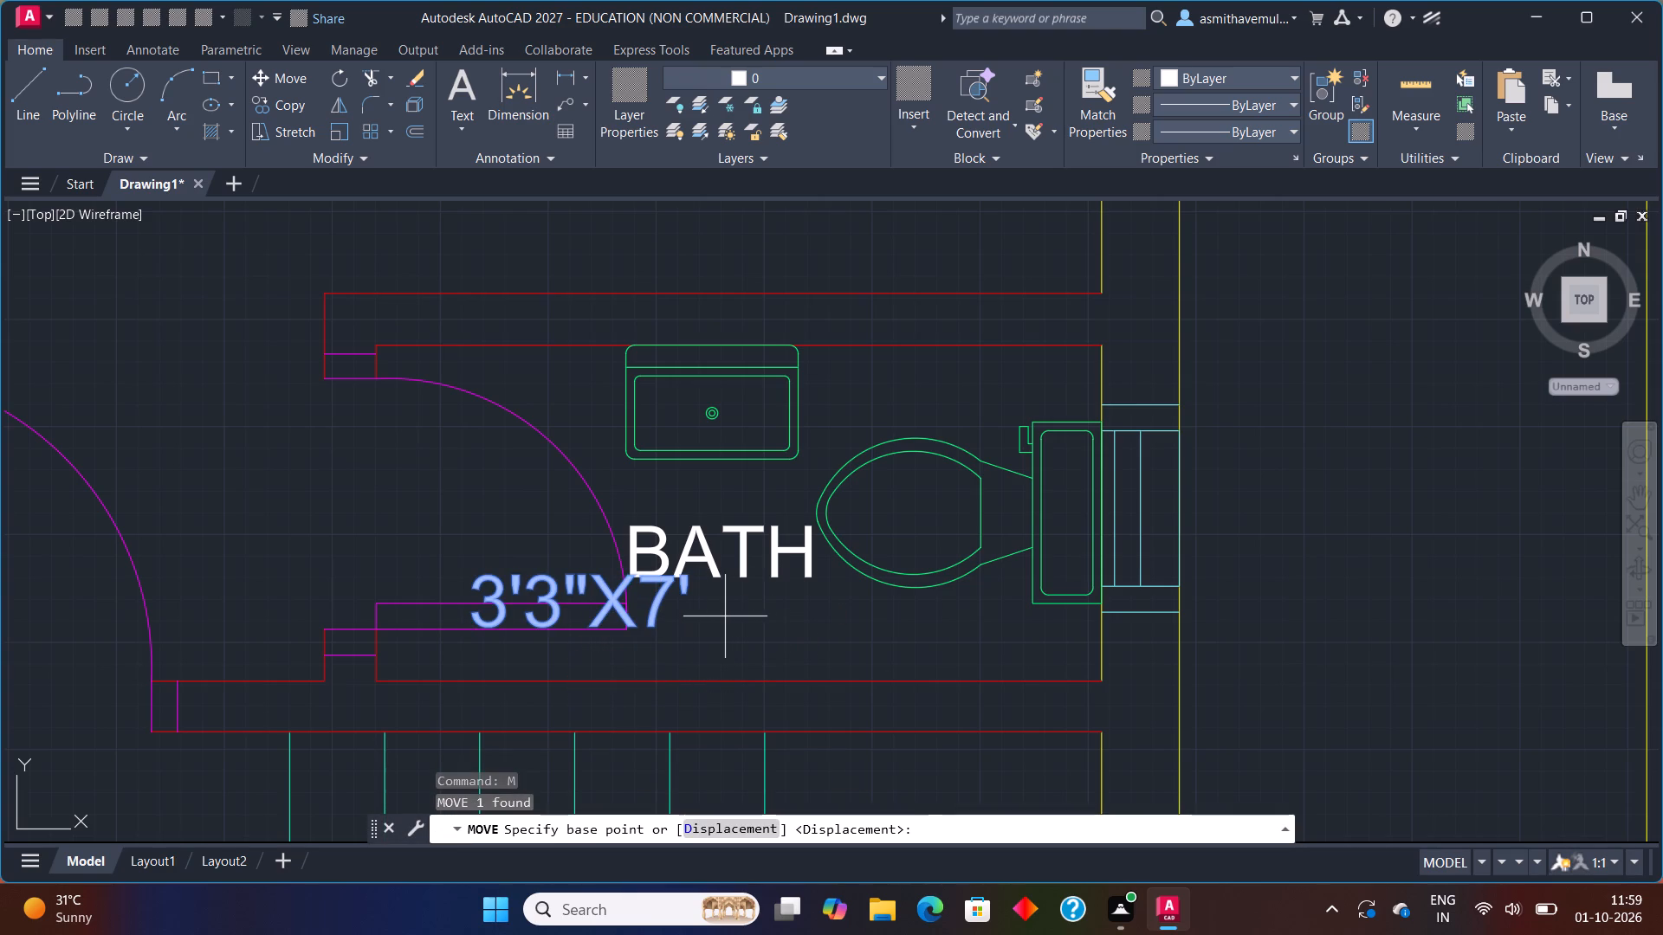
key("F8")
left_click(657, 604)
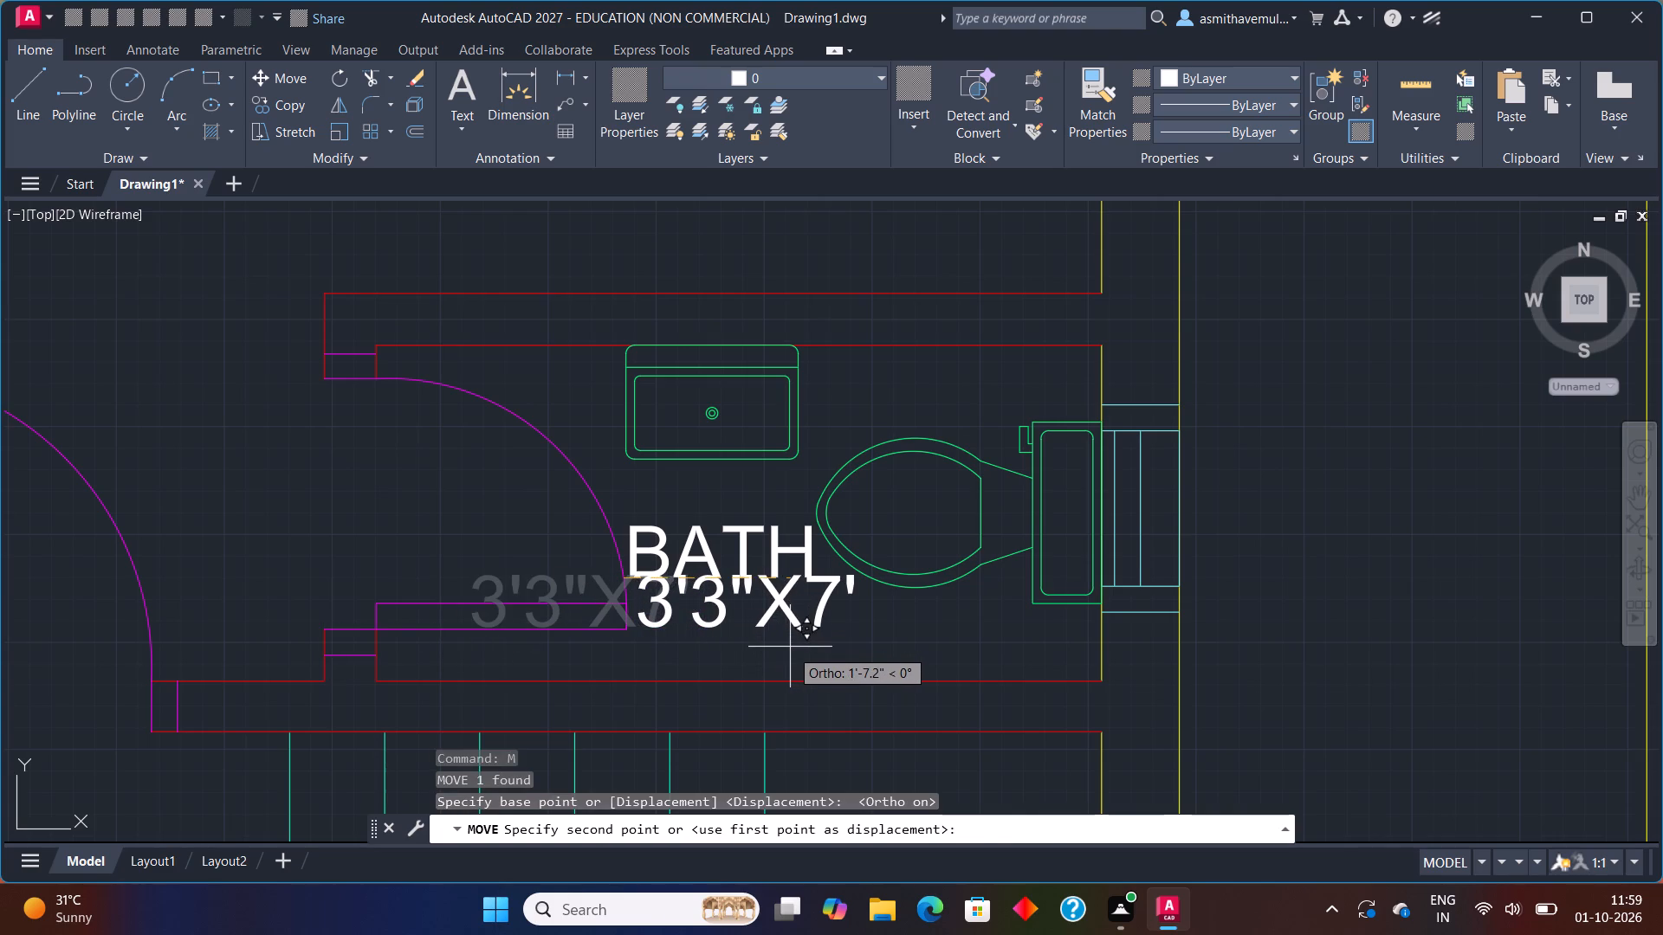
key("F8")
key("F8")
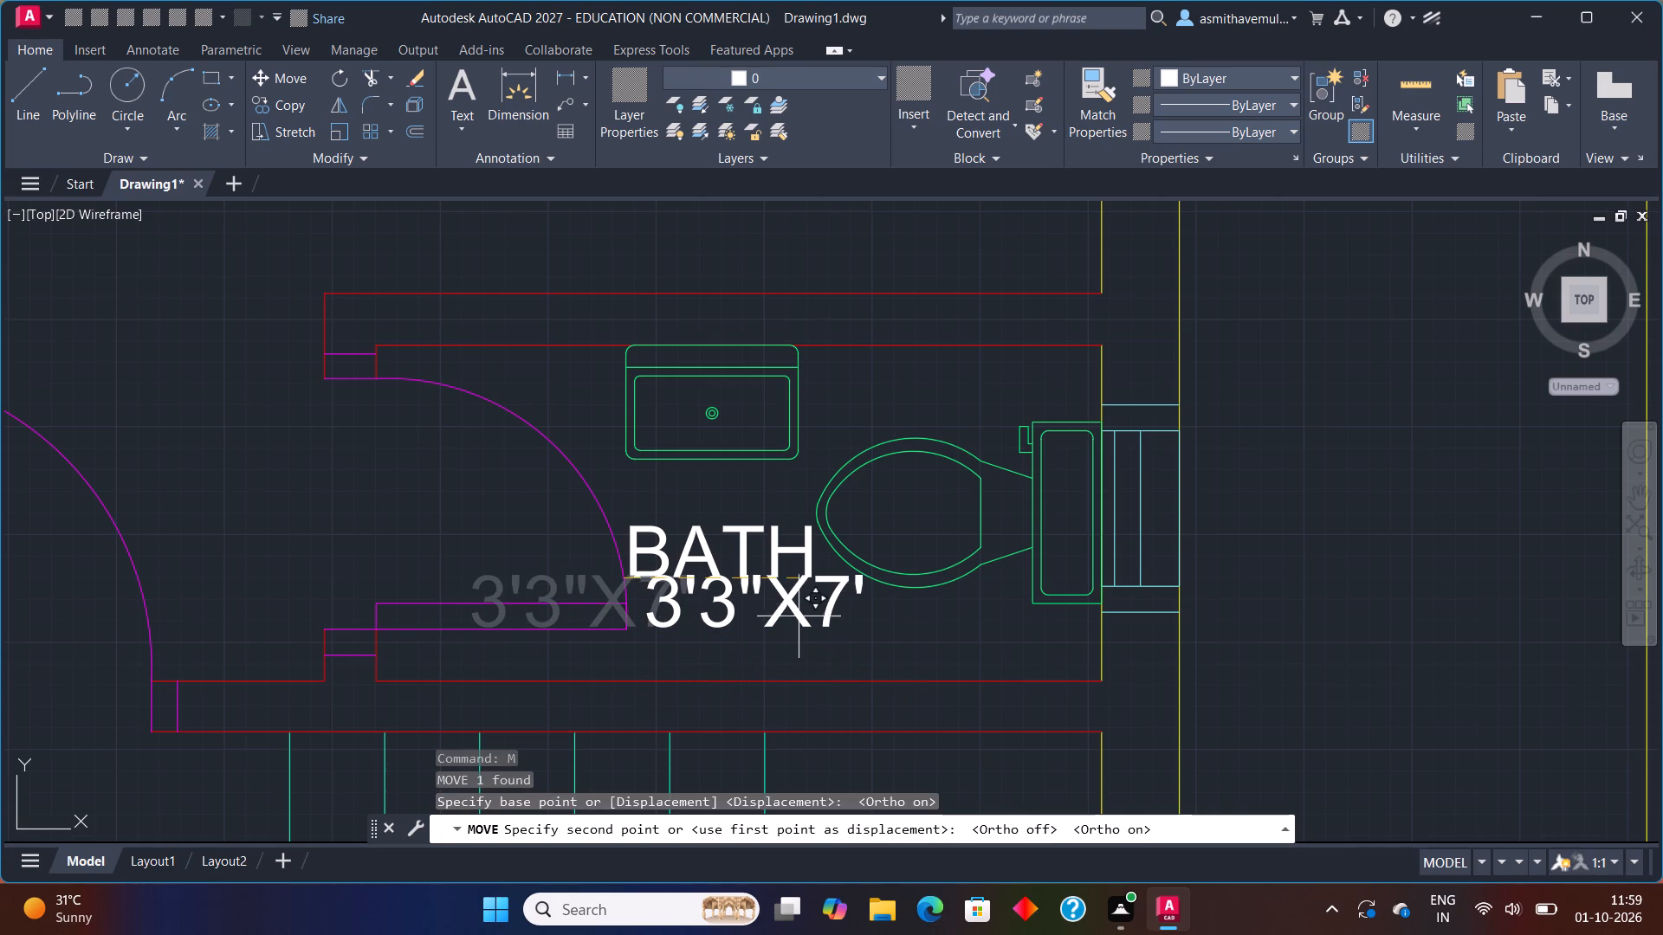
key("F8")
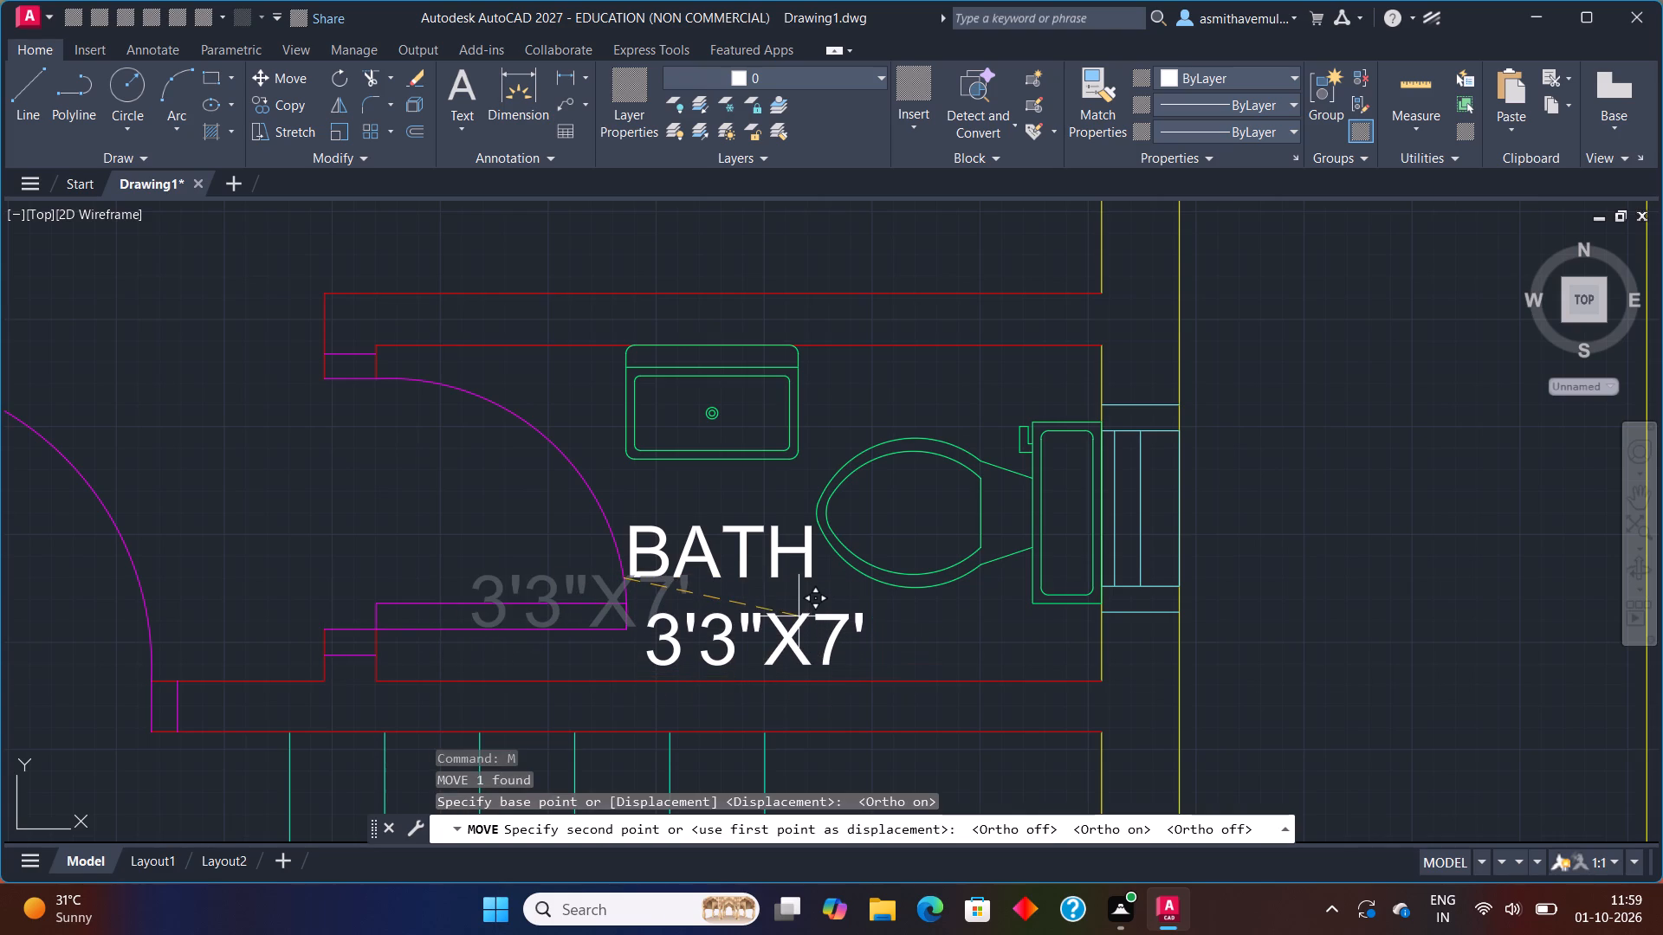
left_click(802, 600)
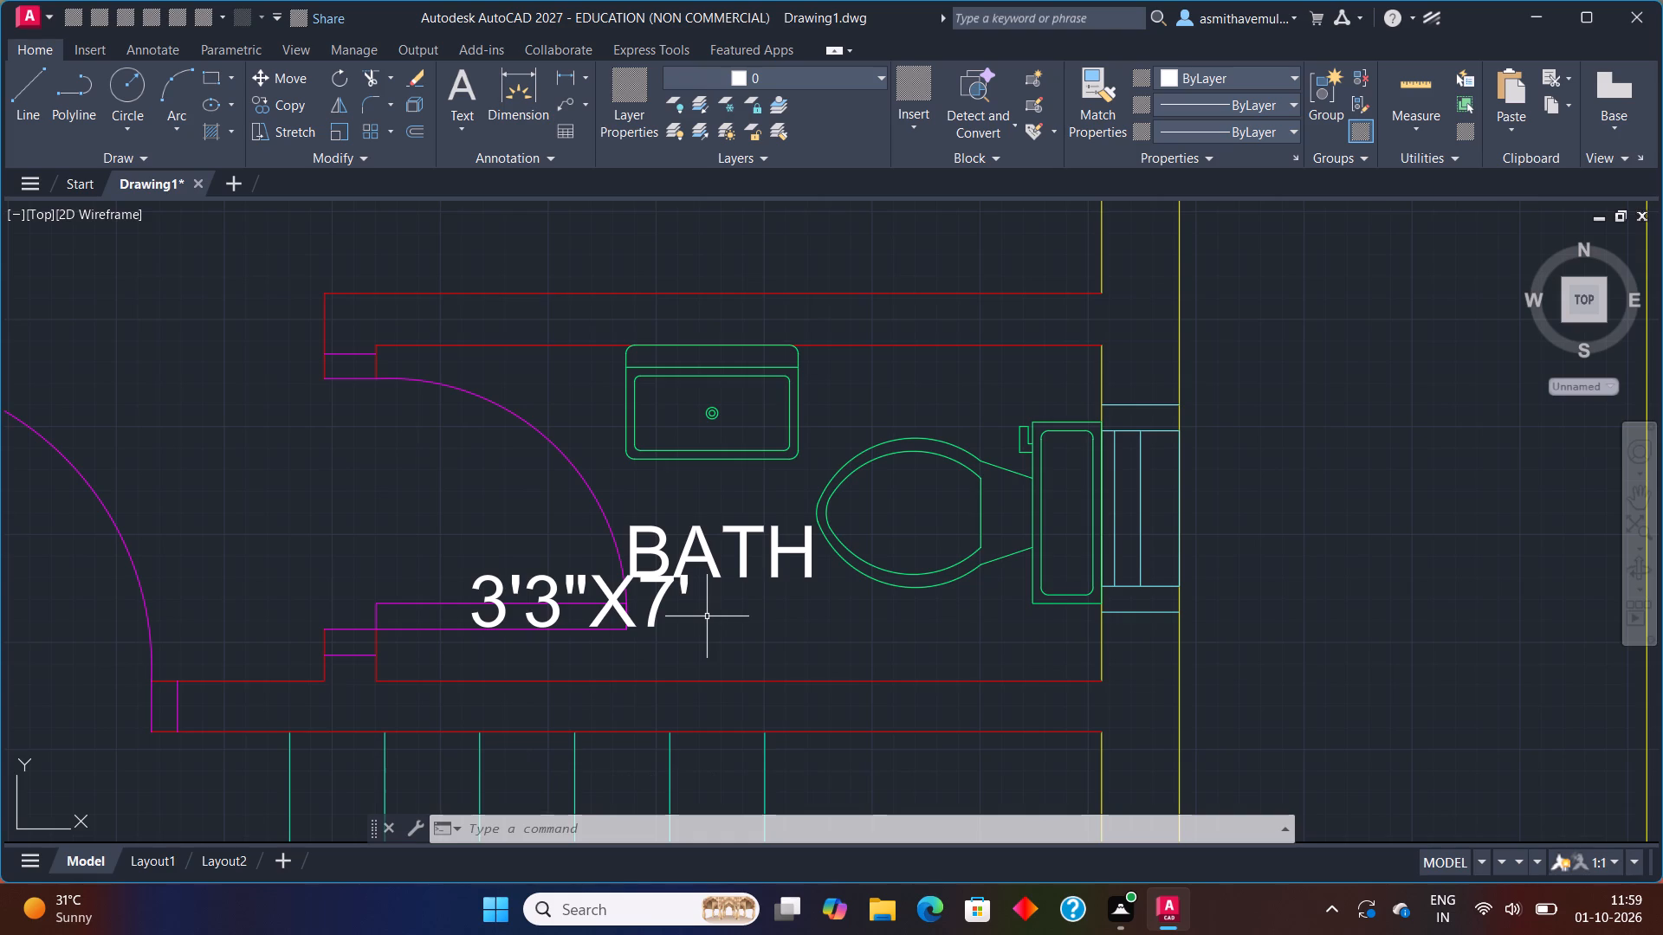
Move the 3'3"X7' text off the door leaf to just below BATH, between the label and the wall.
left_click(670, 588)
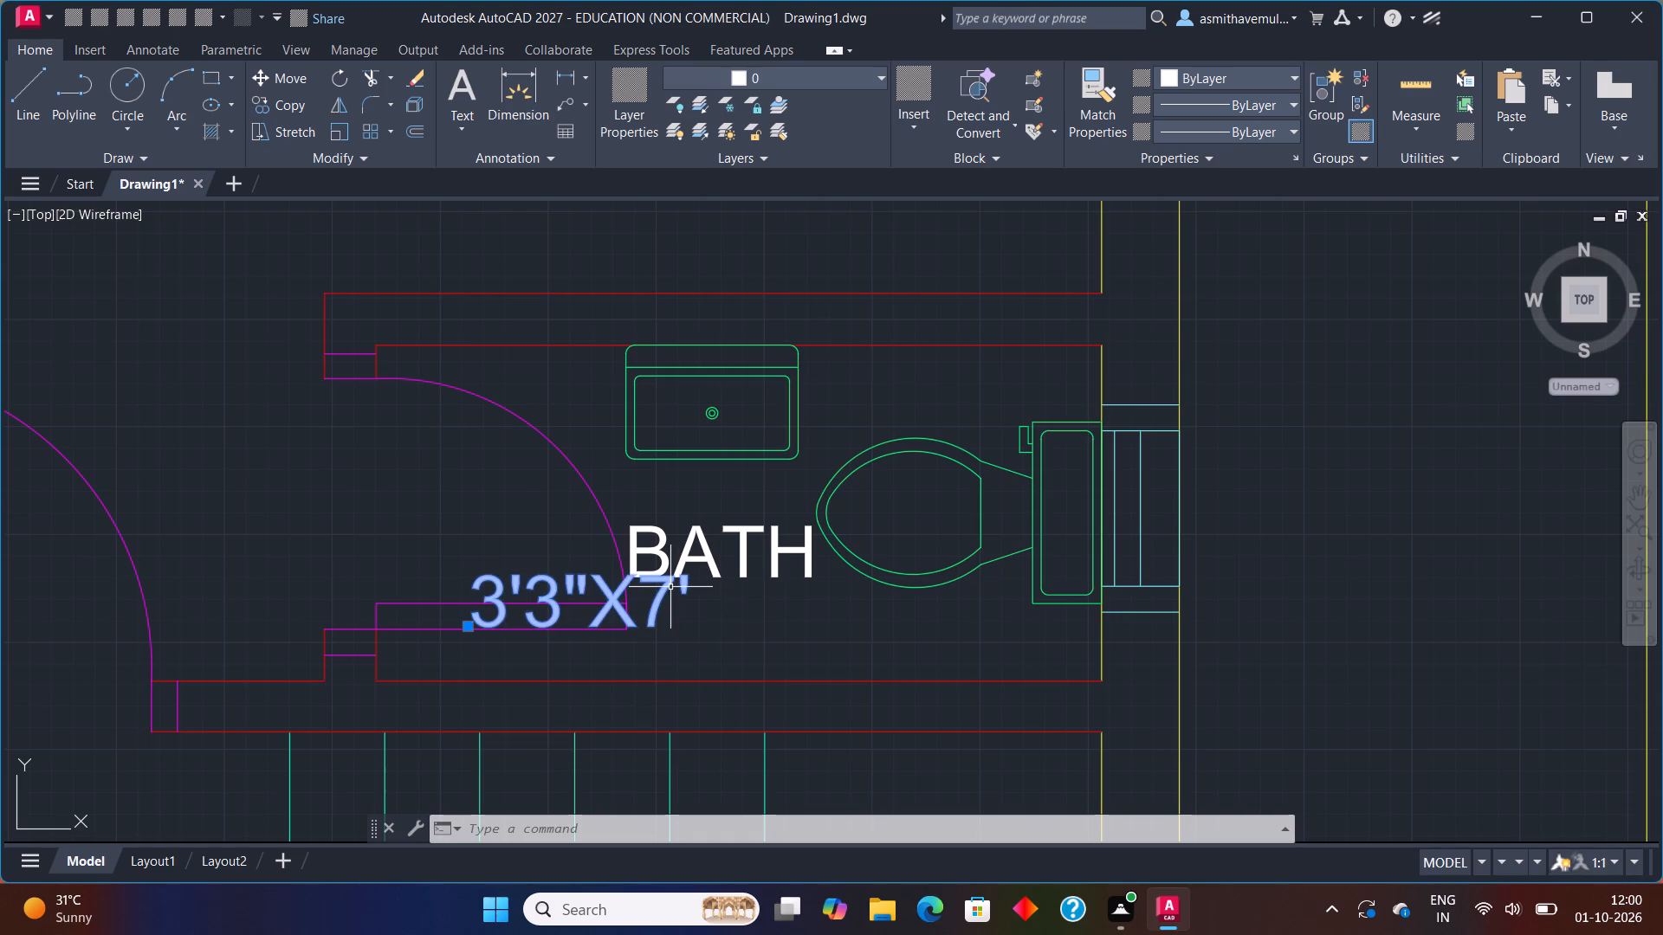
key("m")
key("Return")
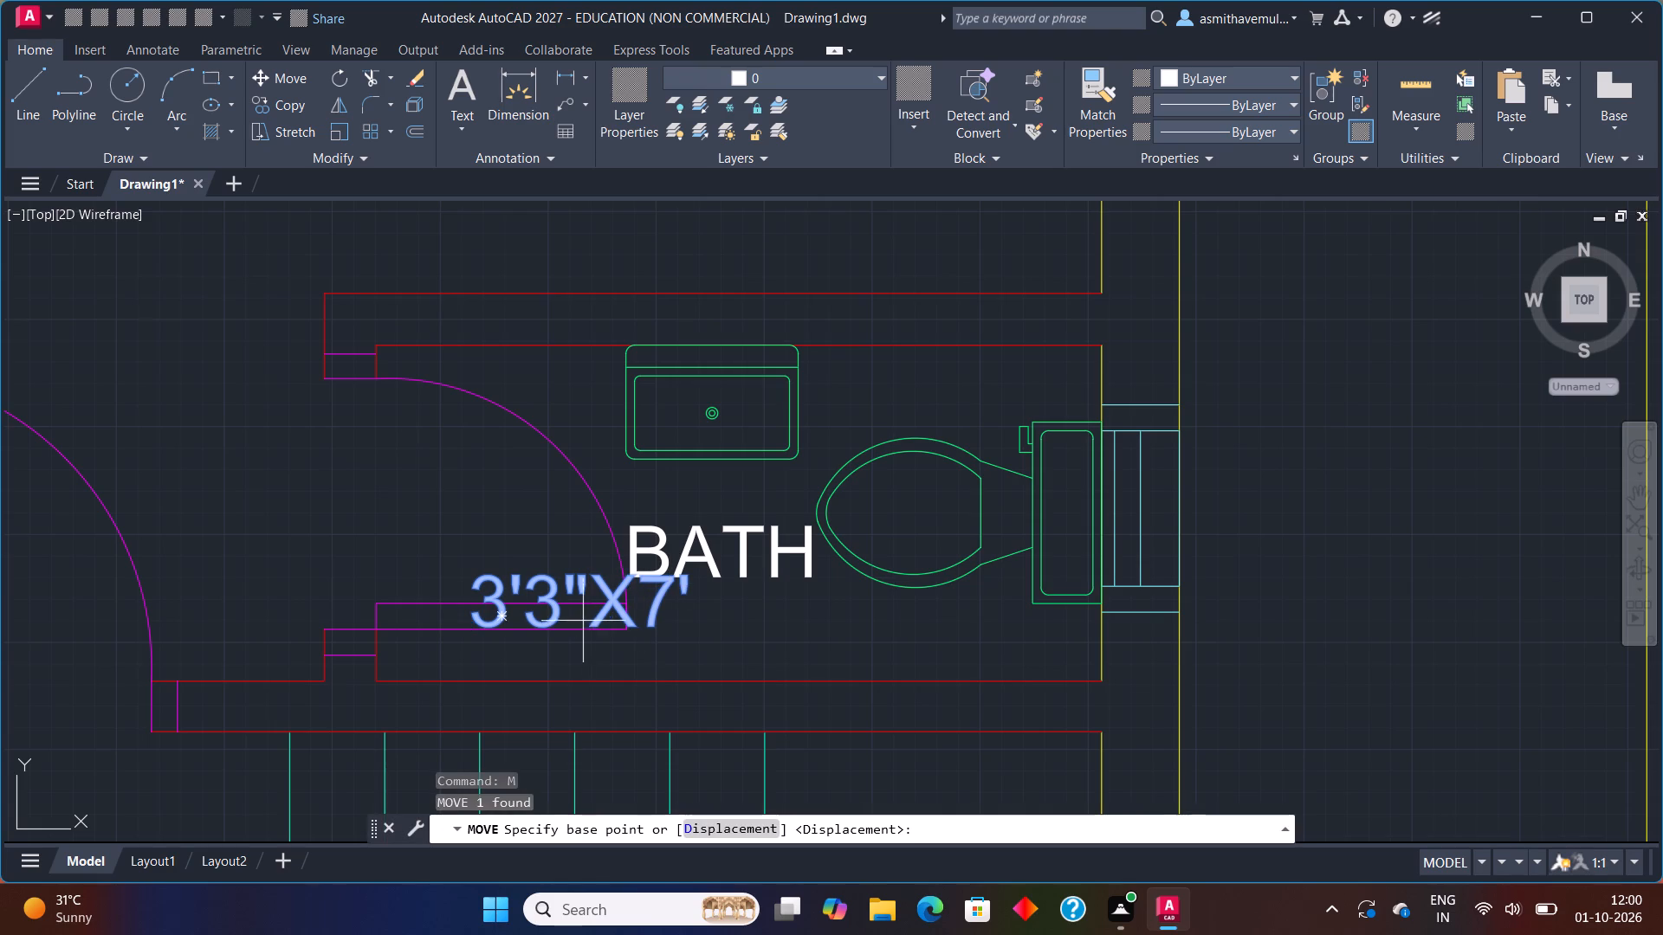
left_click(596, 611)
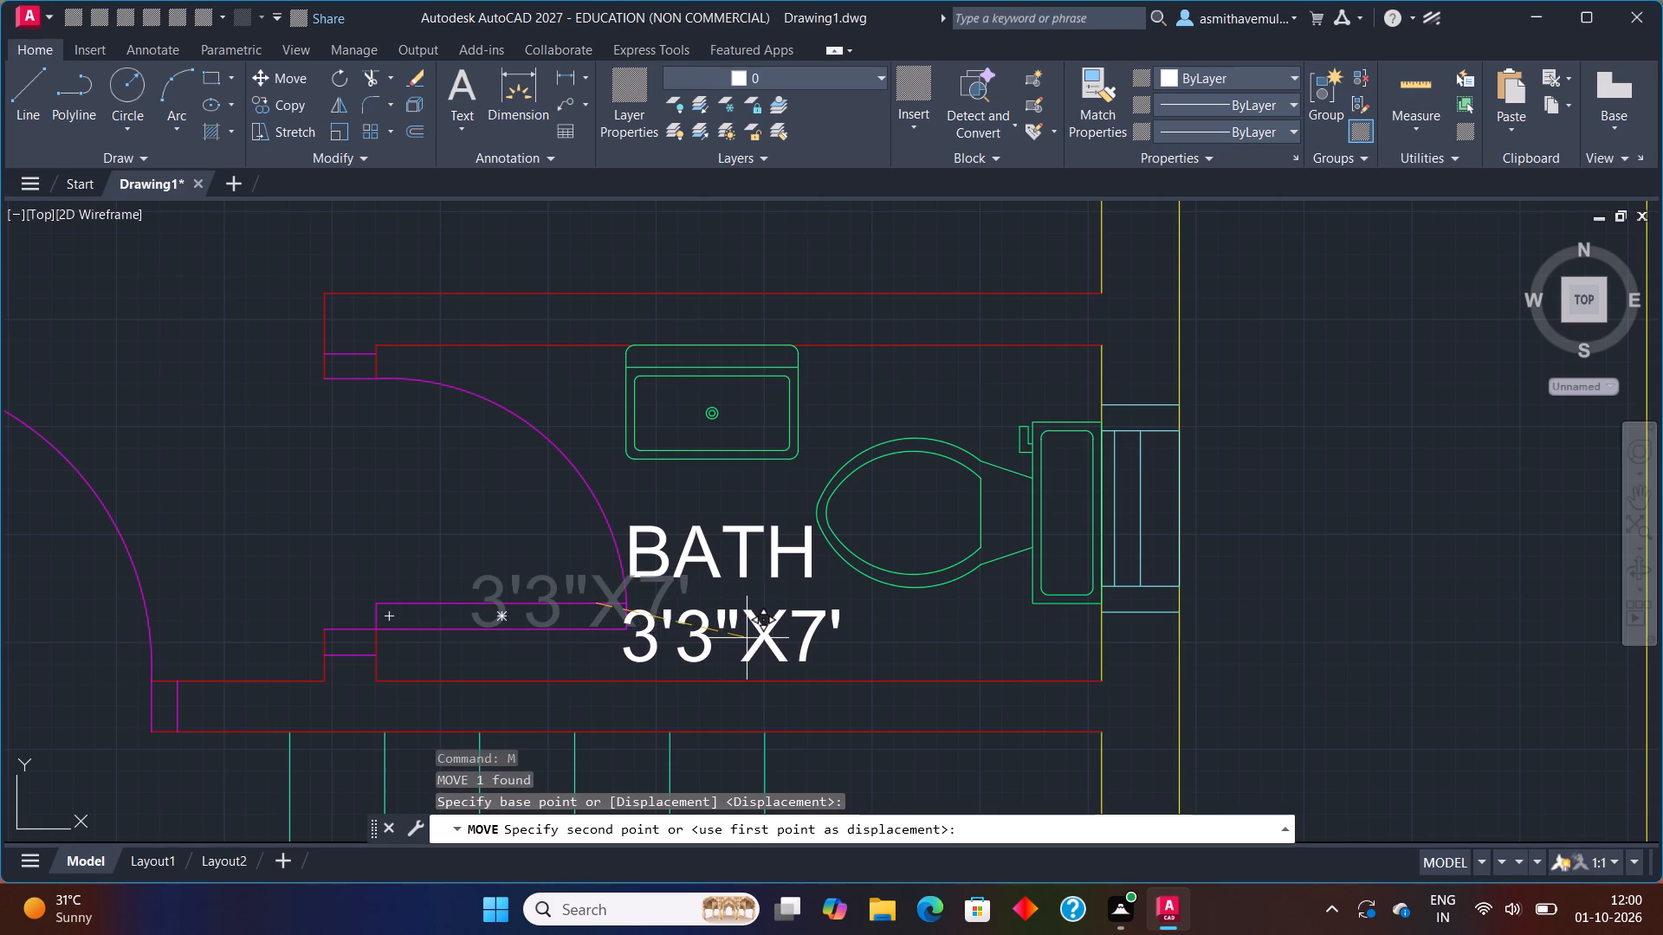
left_click(777, 630)
Move the 4'6"X7' text in the toilet beside the SIT OUT slightly down and toward the outer wall, closer to the washbasin.
scroll(1002, 674, "down", 2)
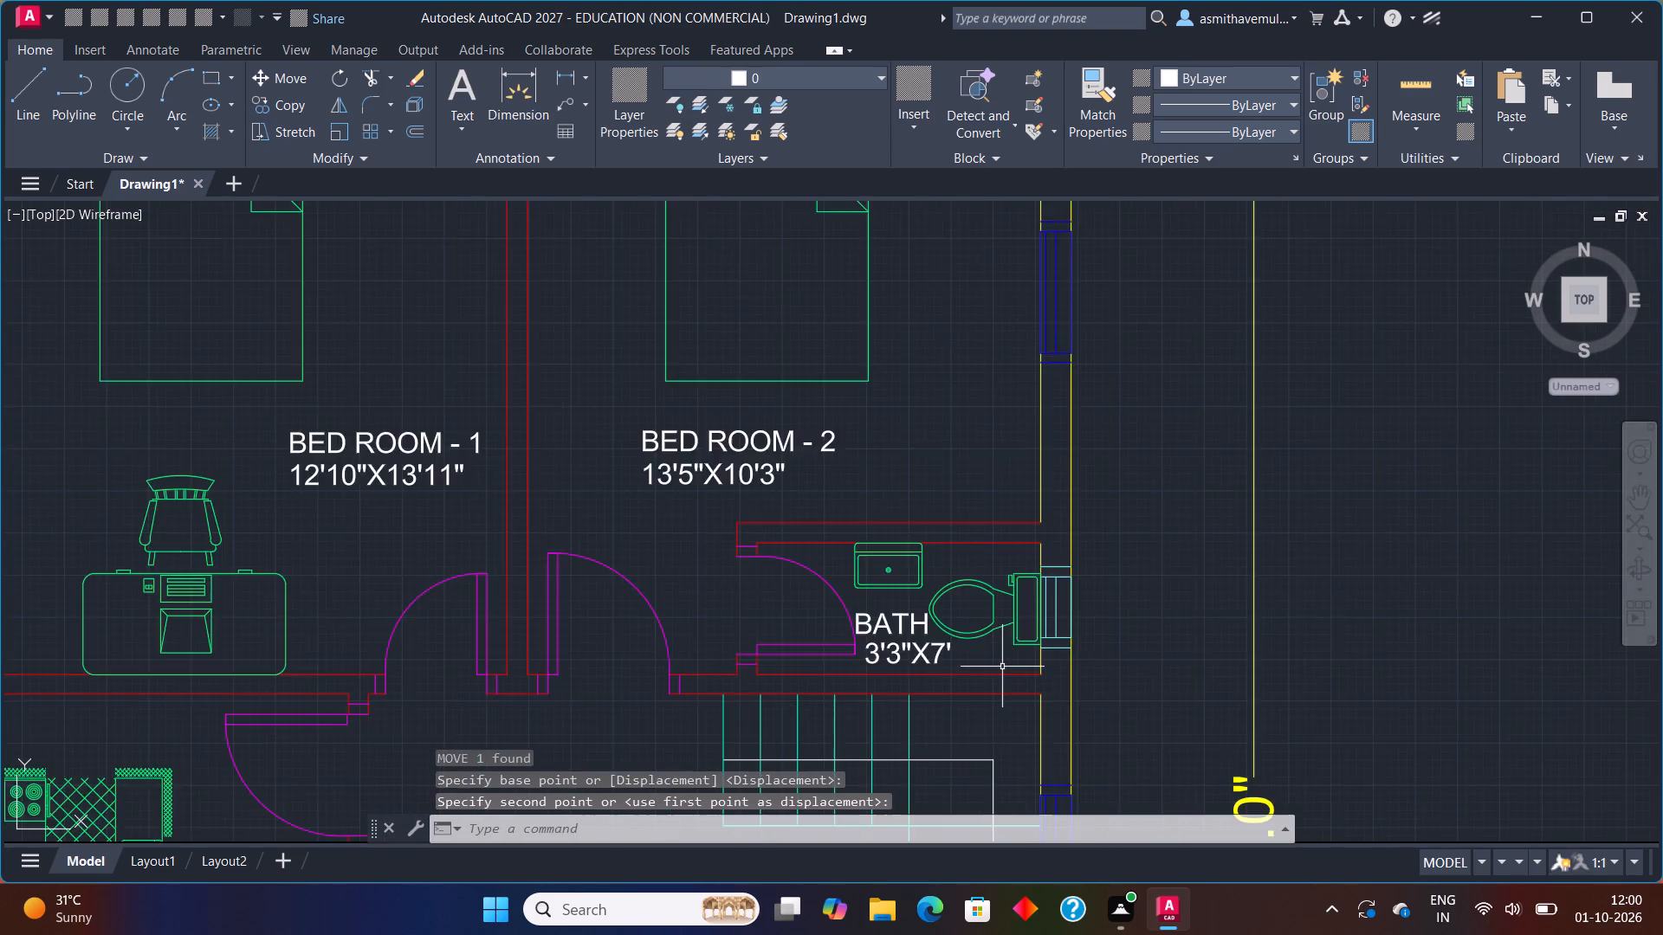
scroll(1002, 664, "down", 1)
middle_click_drag(995, 674, 1159, 133)
middle_click_drag(859, 557, 971, 342)
scroll(644, 445, "up", 1)
scroll(647, 545, "up", 4)
left_click(786, 444)
left_click(787, 436)
left_click_drag(1034, 366, 715, 371)
key("m")
key("Return")
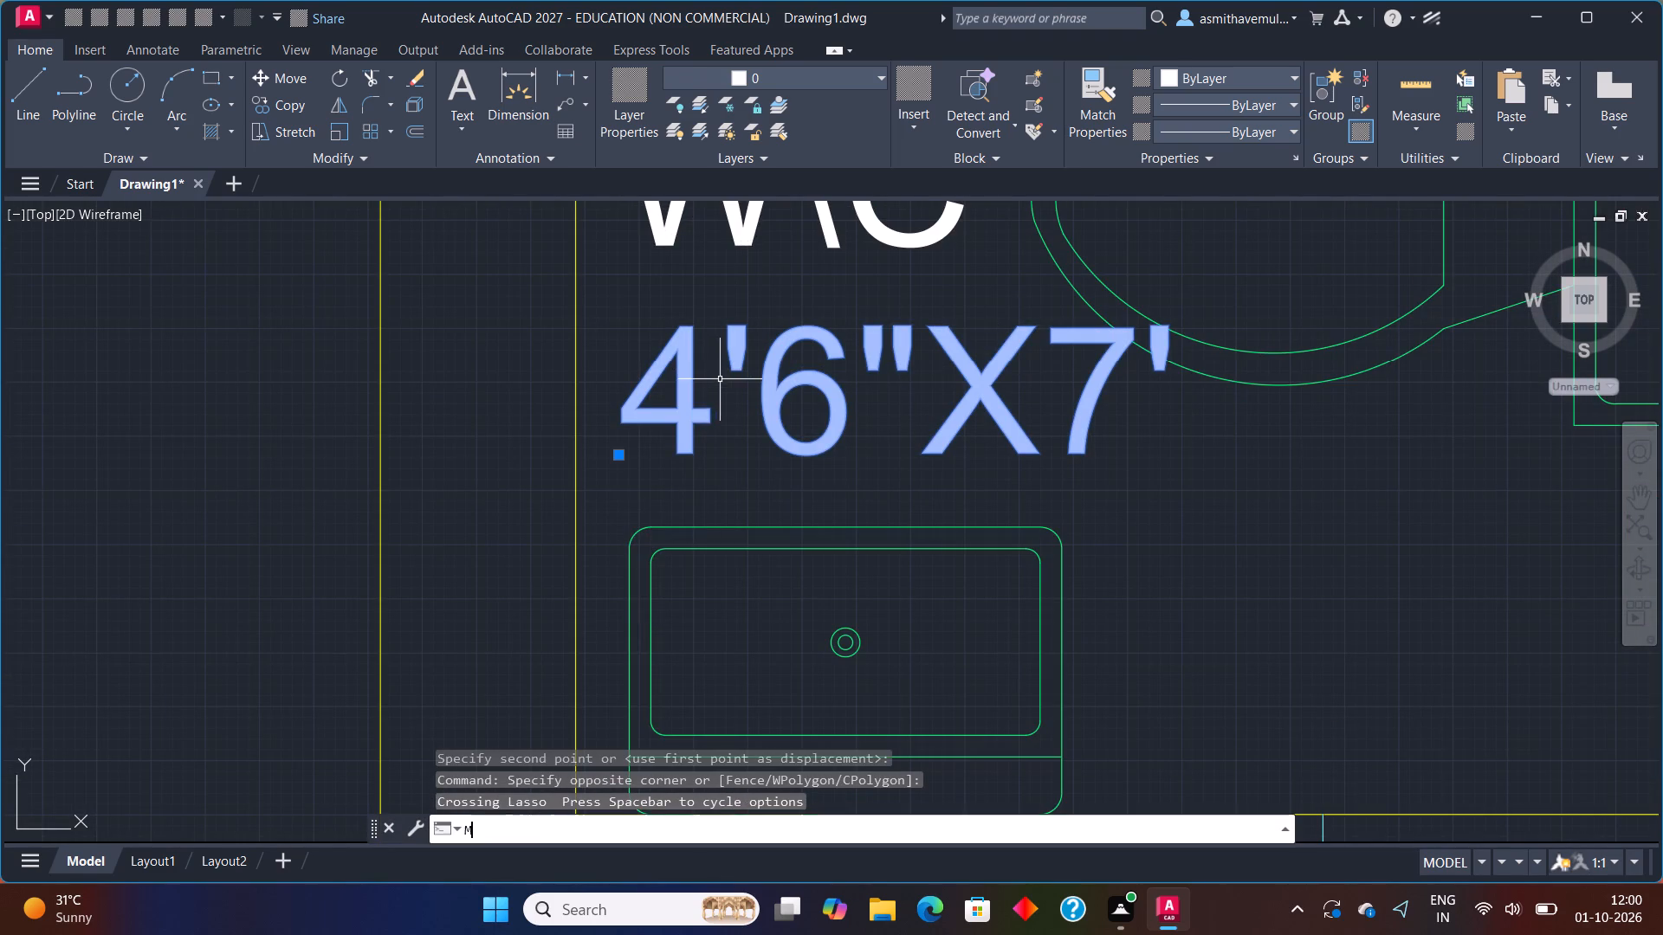
left_click(692, 420)
left_click(665, 432)
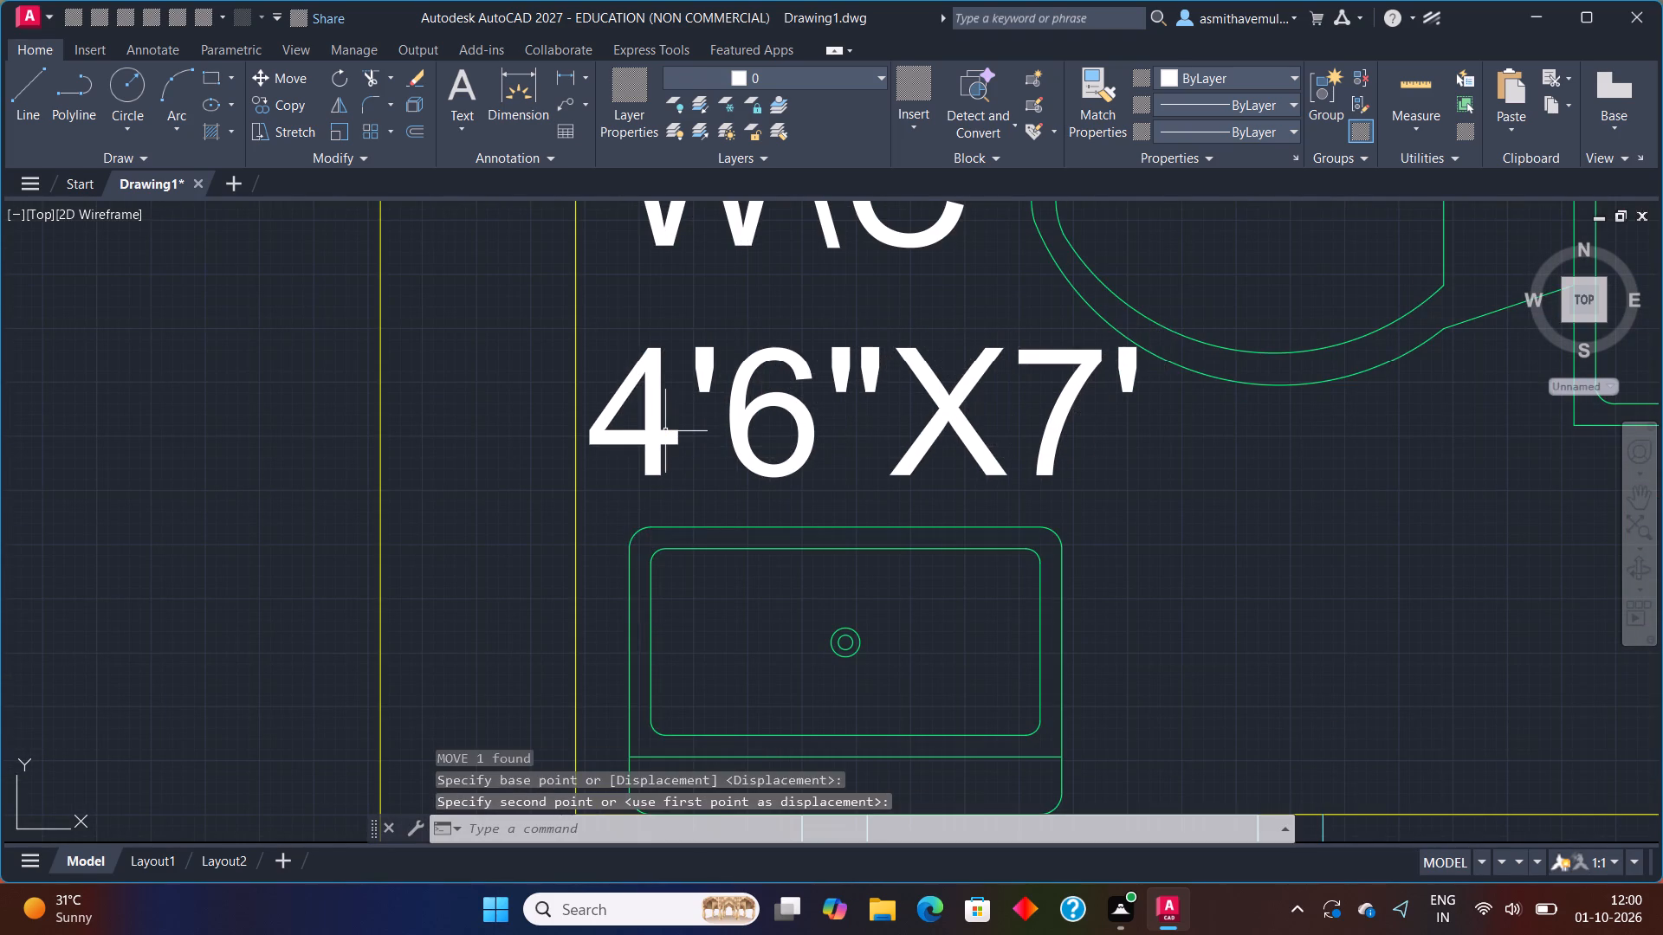
Move the W\C label down and toward the outer wall so it sits closer above the 4'6"X7' text, roughly aligned with its start.
middle_click_drag(791, 385, 756, 573)
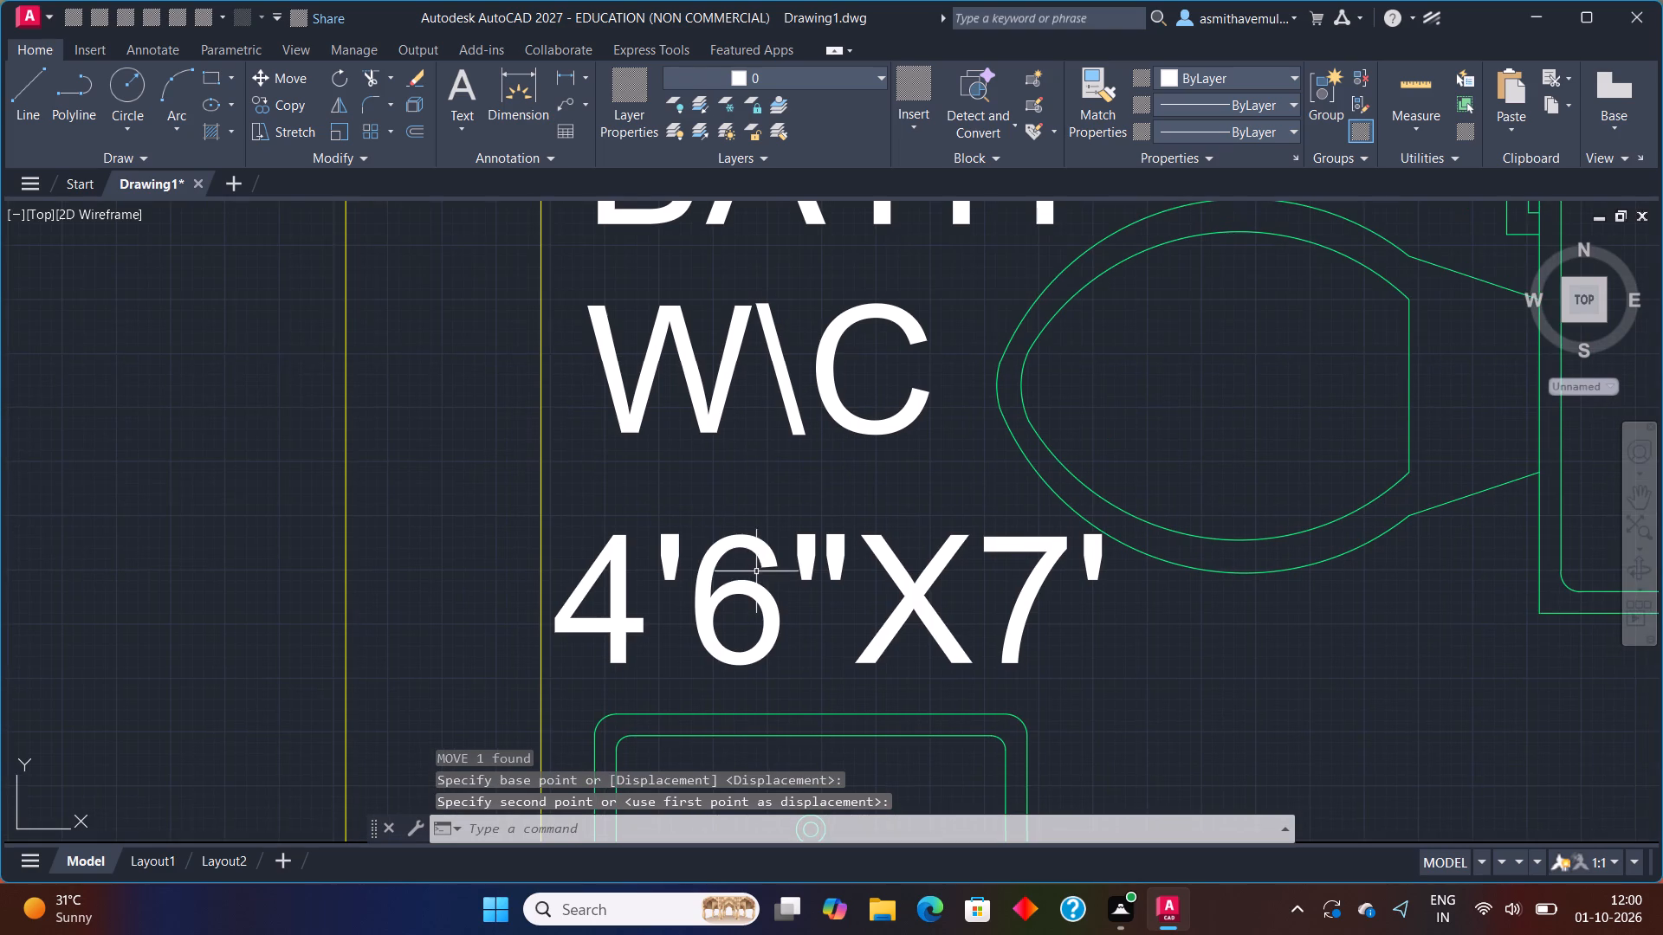
left_click(887, 421)
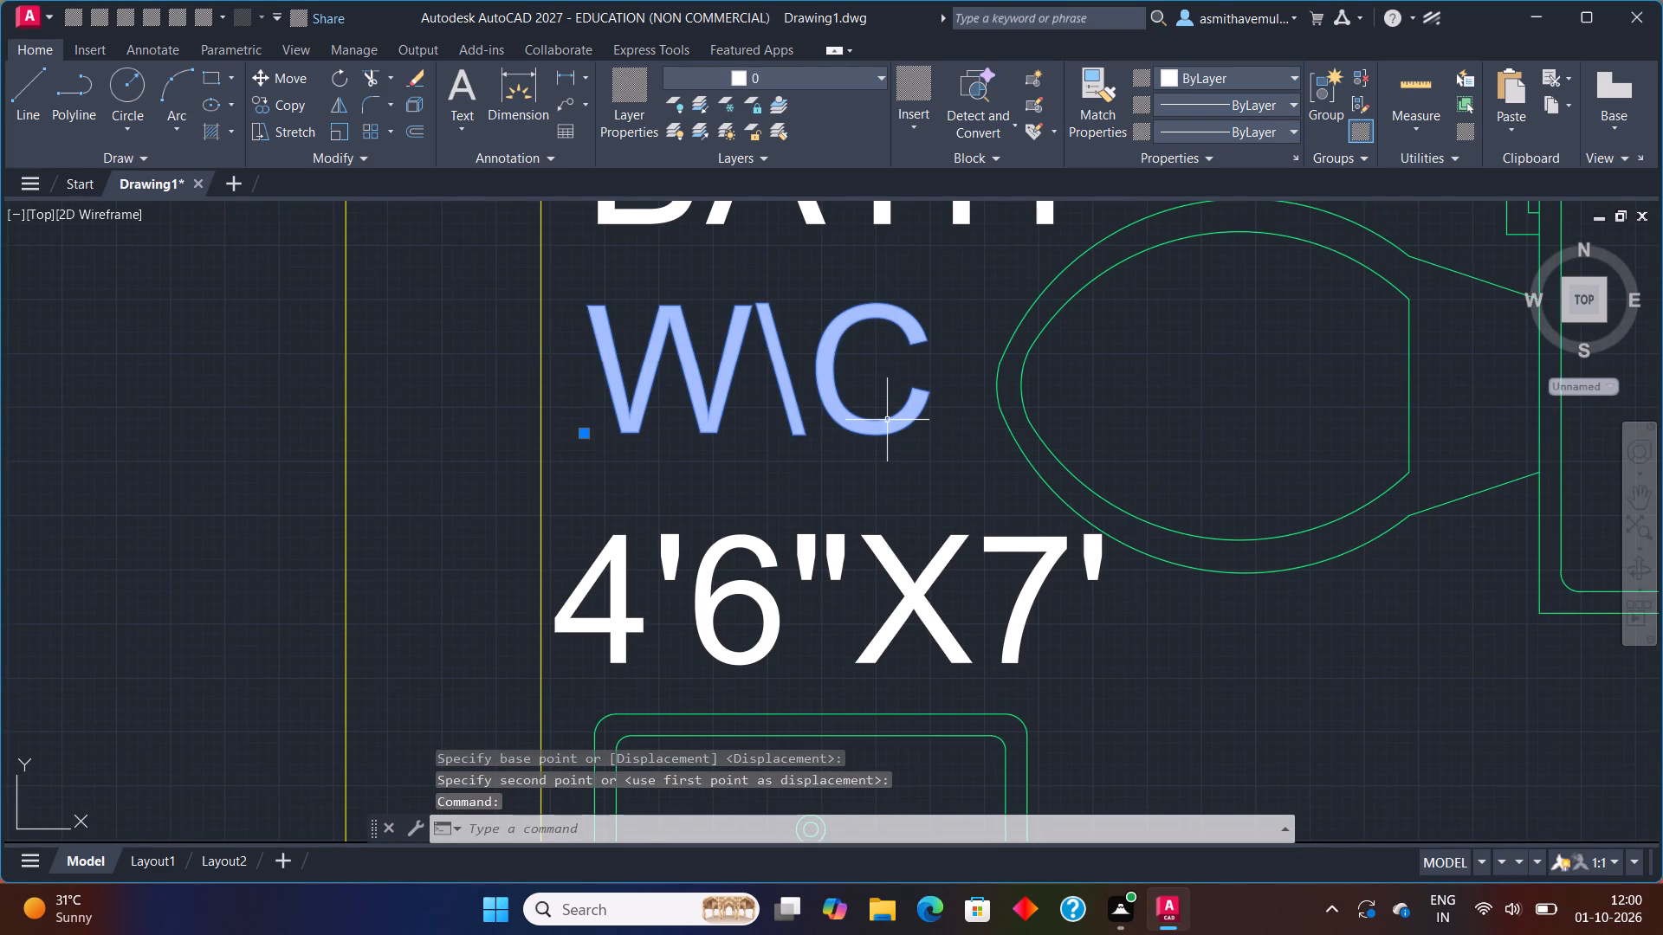
key("m")
key("Return")
left_click(882, 423)
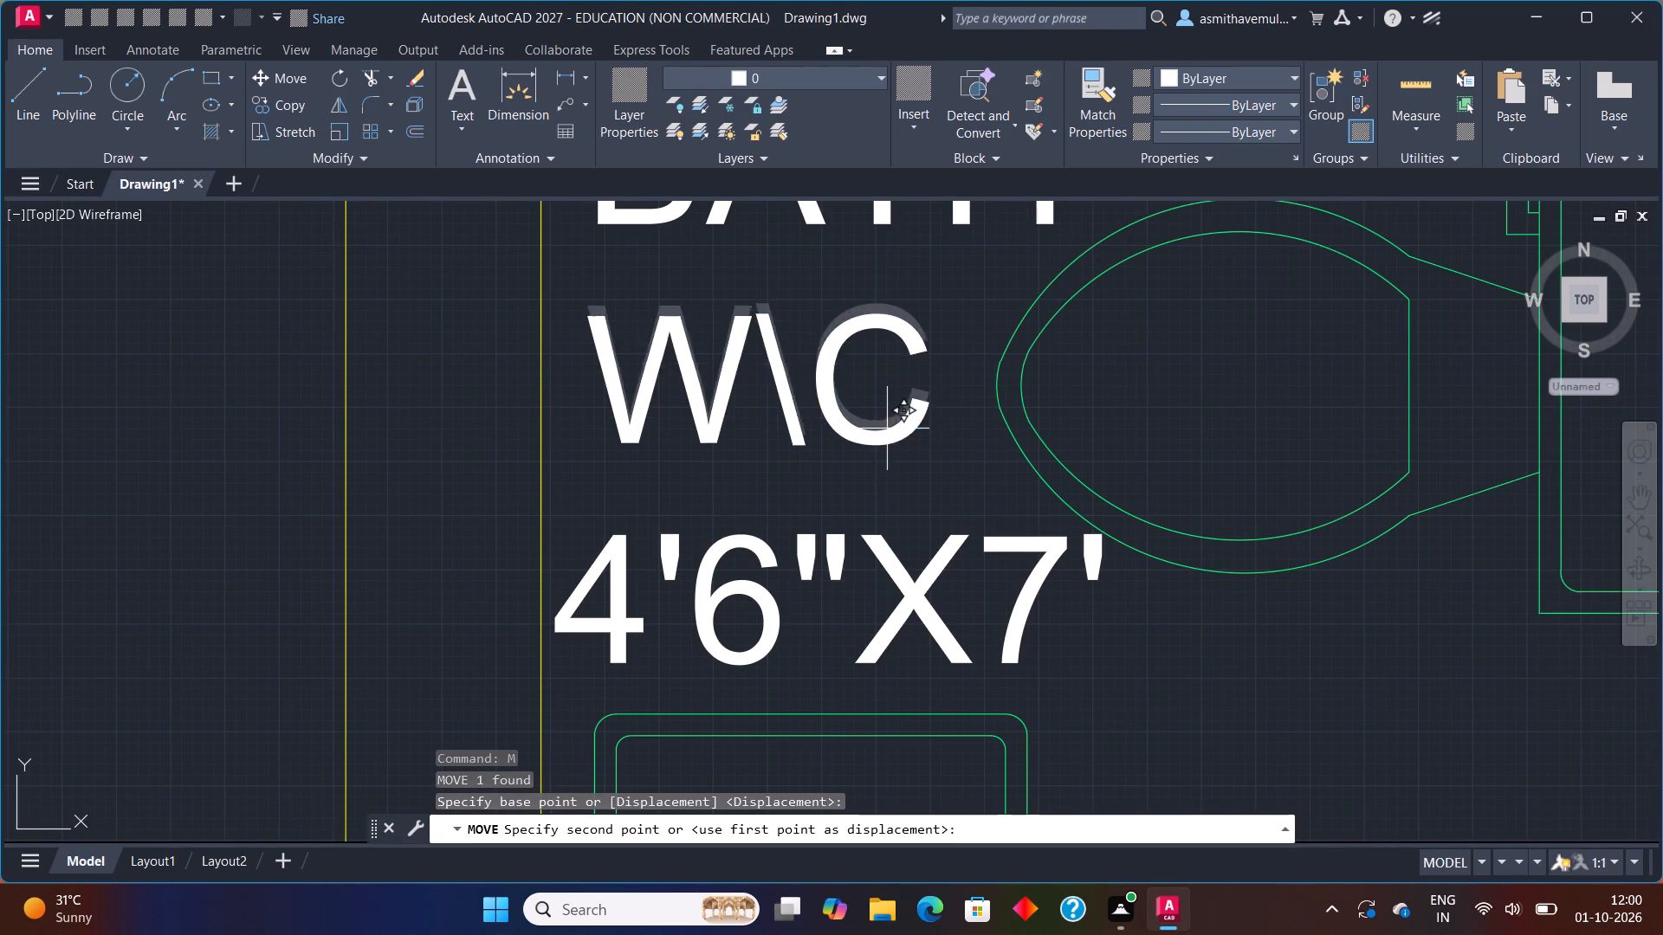
left_click(863, 454)
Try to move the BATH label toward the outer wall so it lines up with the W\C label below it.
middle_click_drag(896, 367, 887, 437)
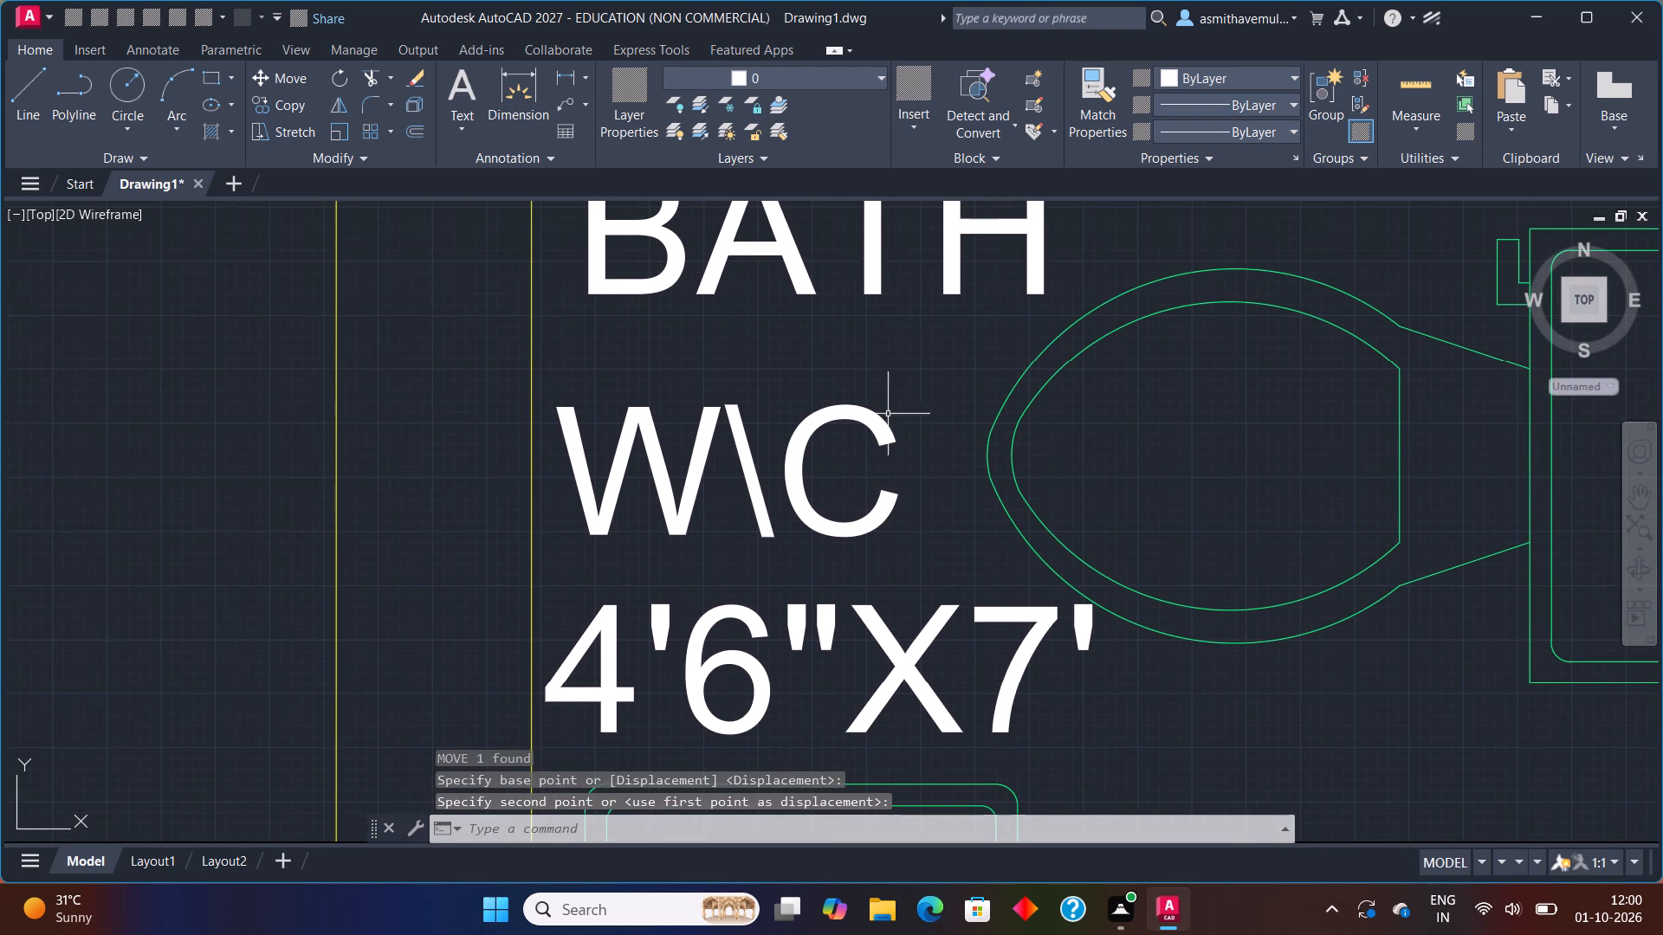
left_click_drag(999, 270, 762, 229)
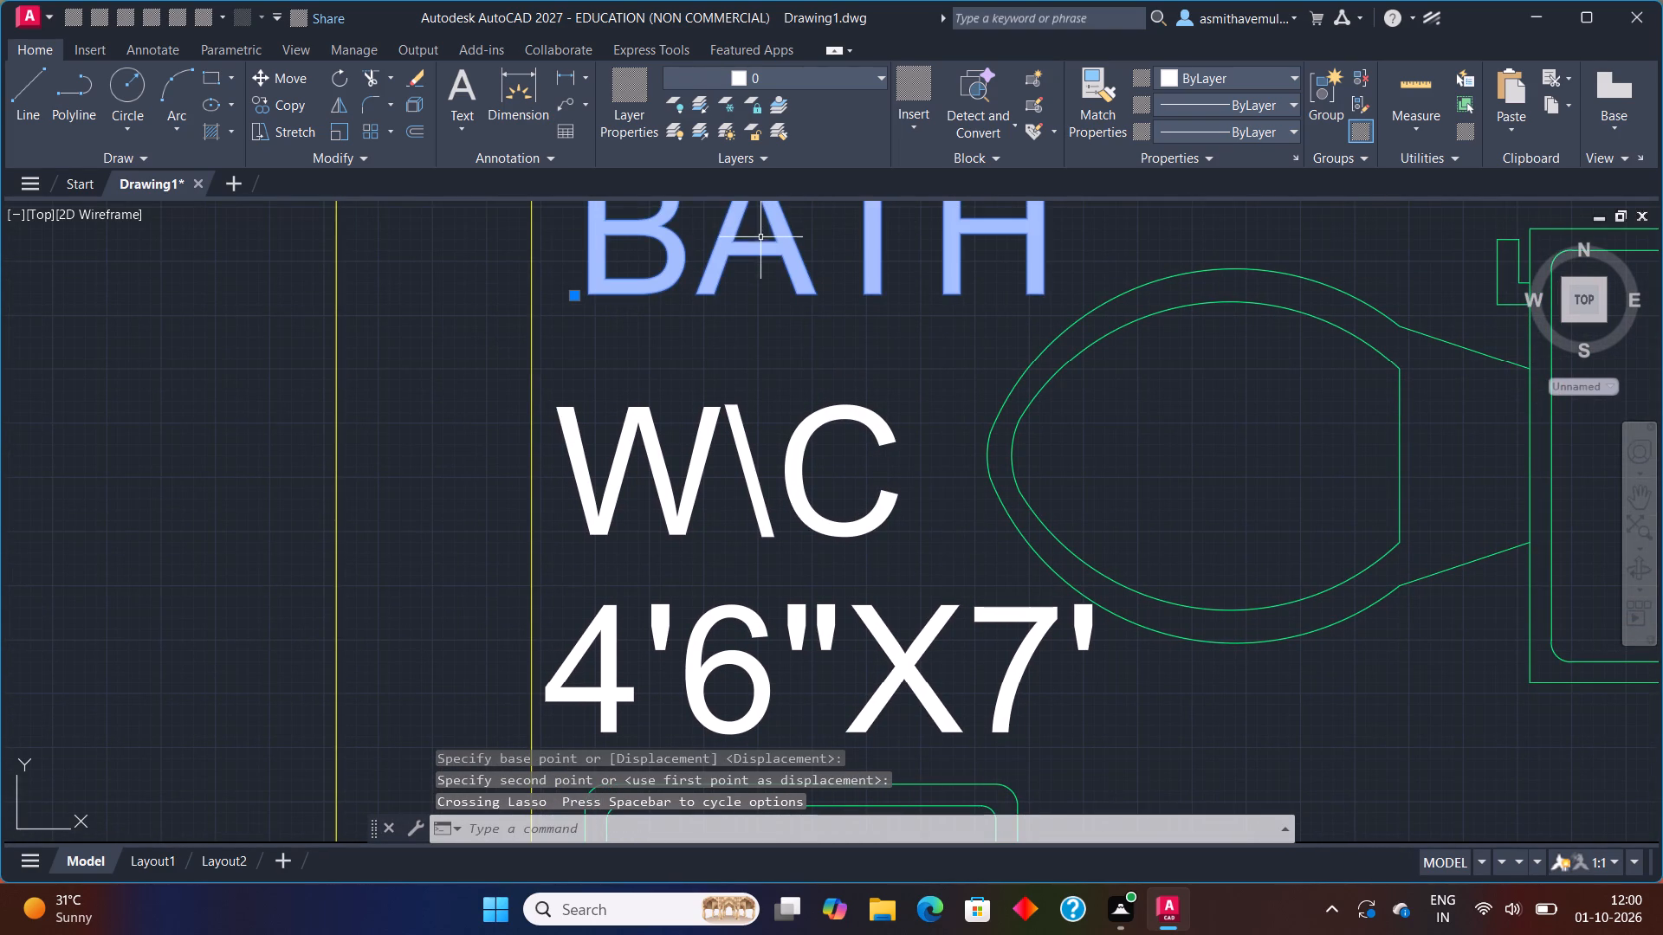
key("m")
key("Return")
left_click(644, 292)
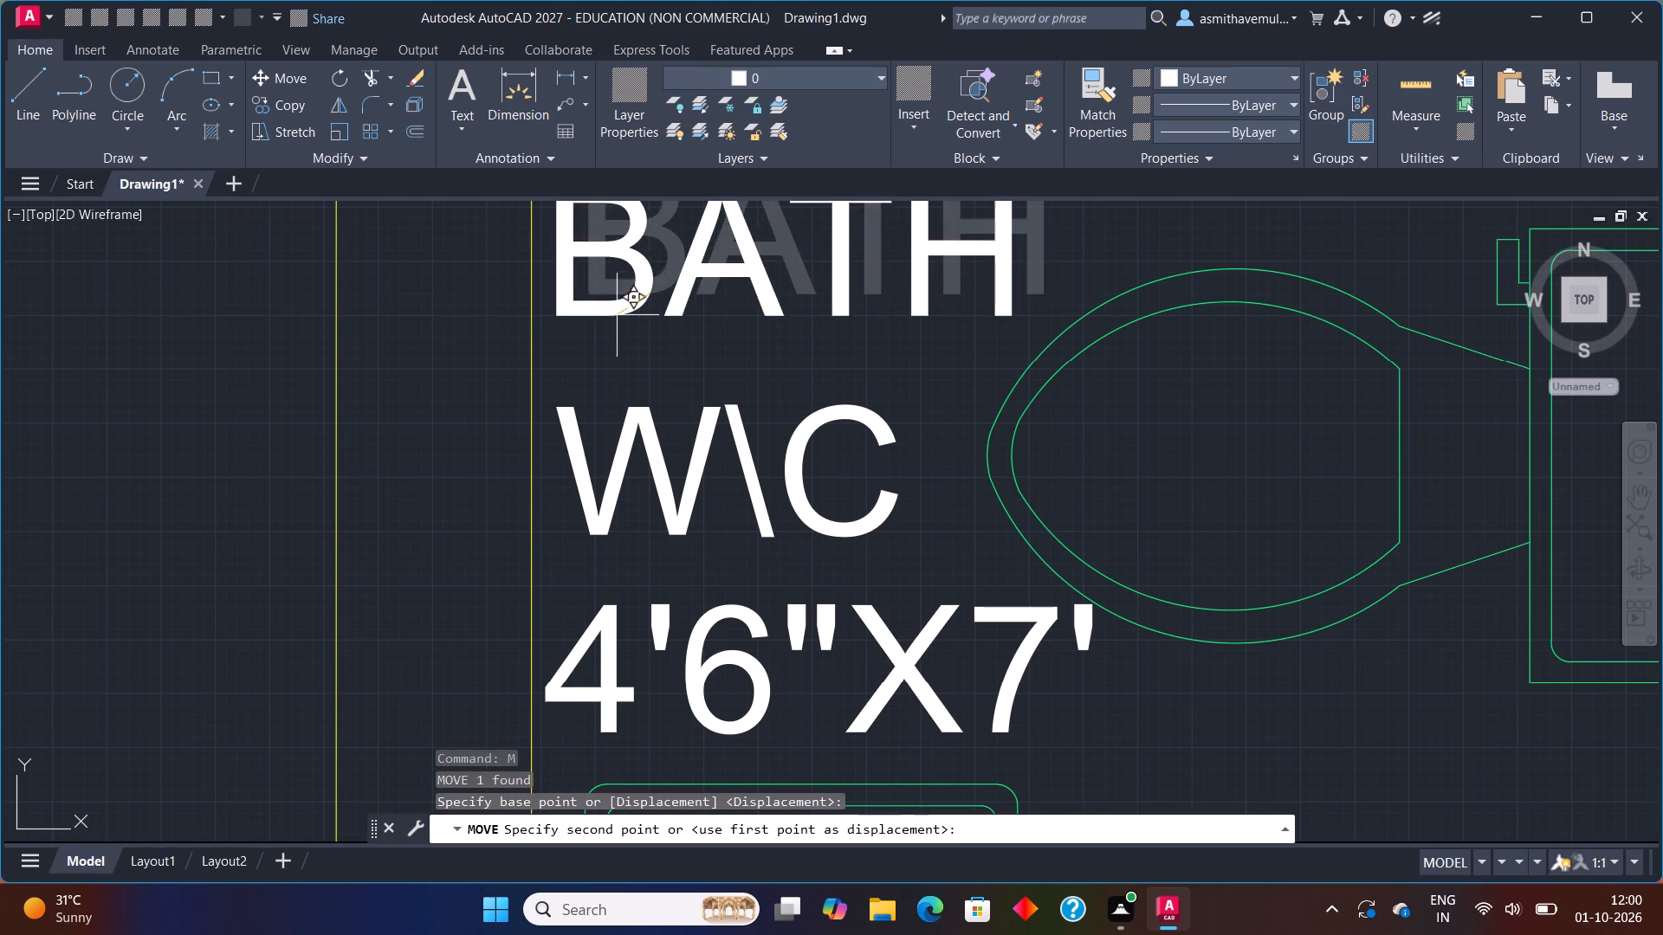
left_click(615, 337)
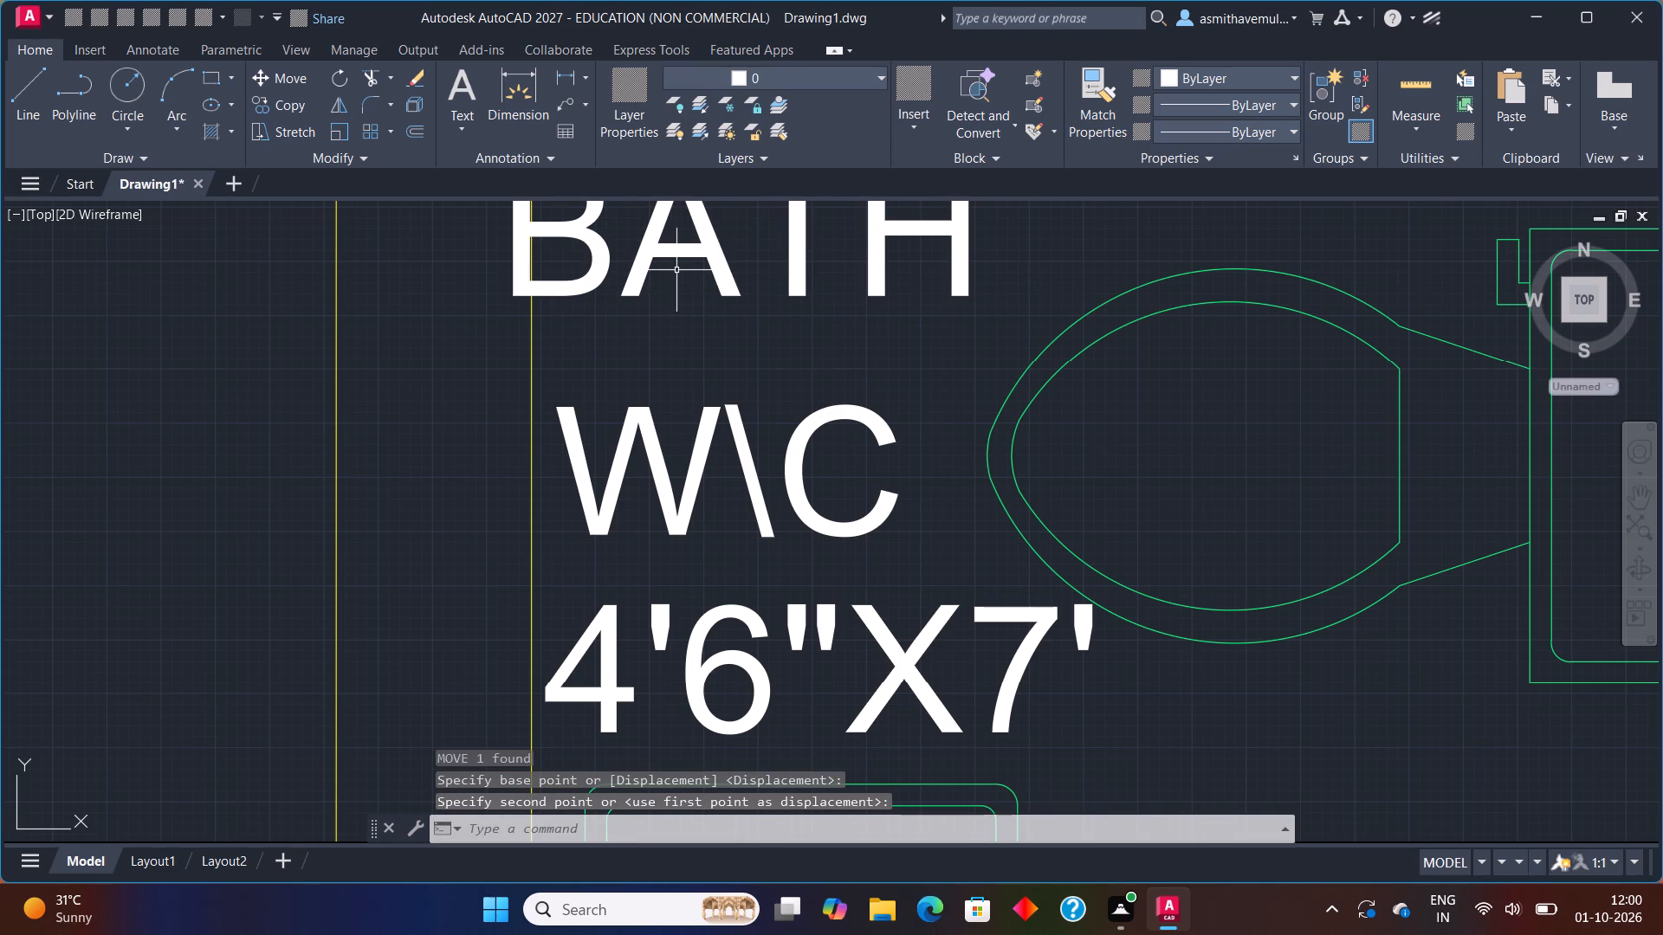
Move the BATH label off the wall line and down to just above W\C, aligning their starting edges.
middle_click_drag(676, 269, 677, 443)
left_click_drag(1019, 448, 986, 435)
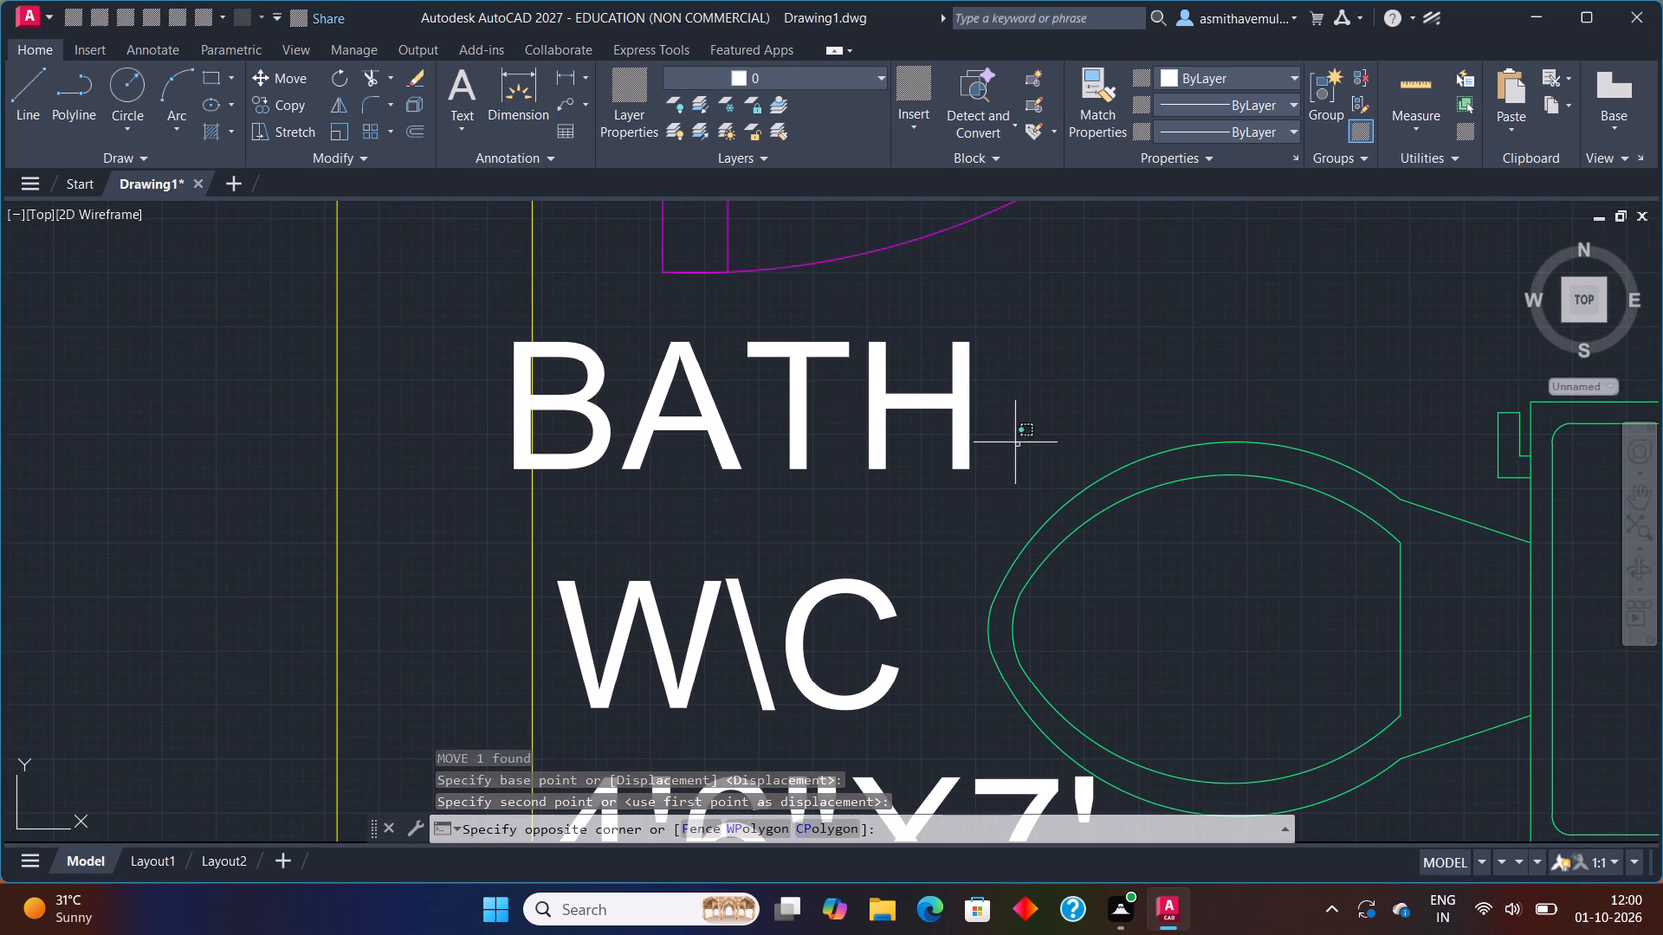
left_click_drag(986, 435, 749, 426)
key("m")
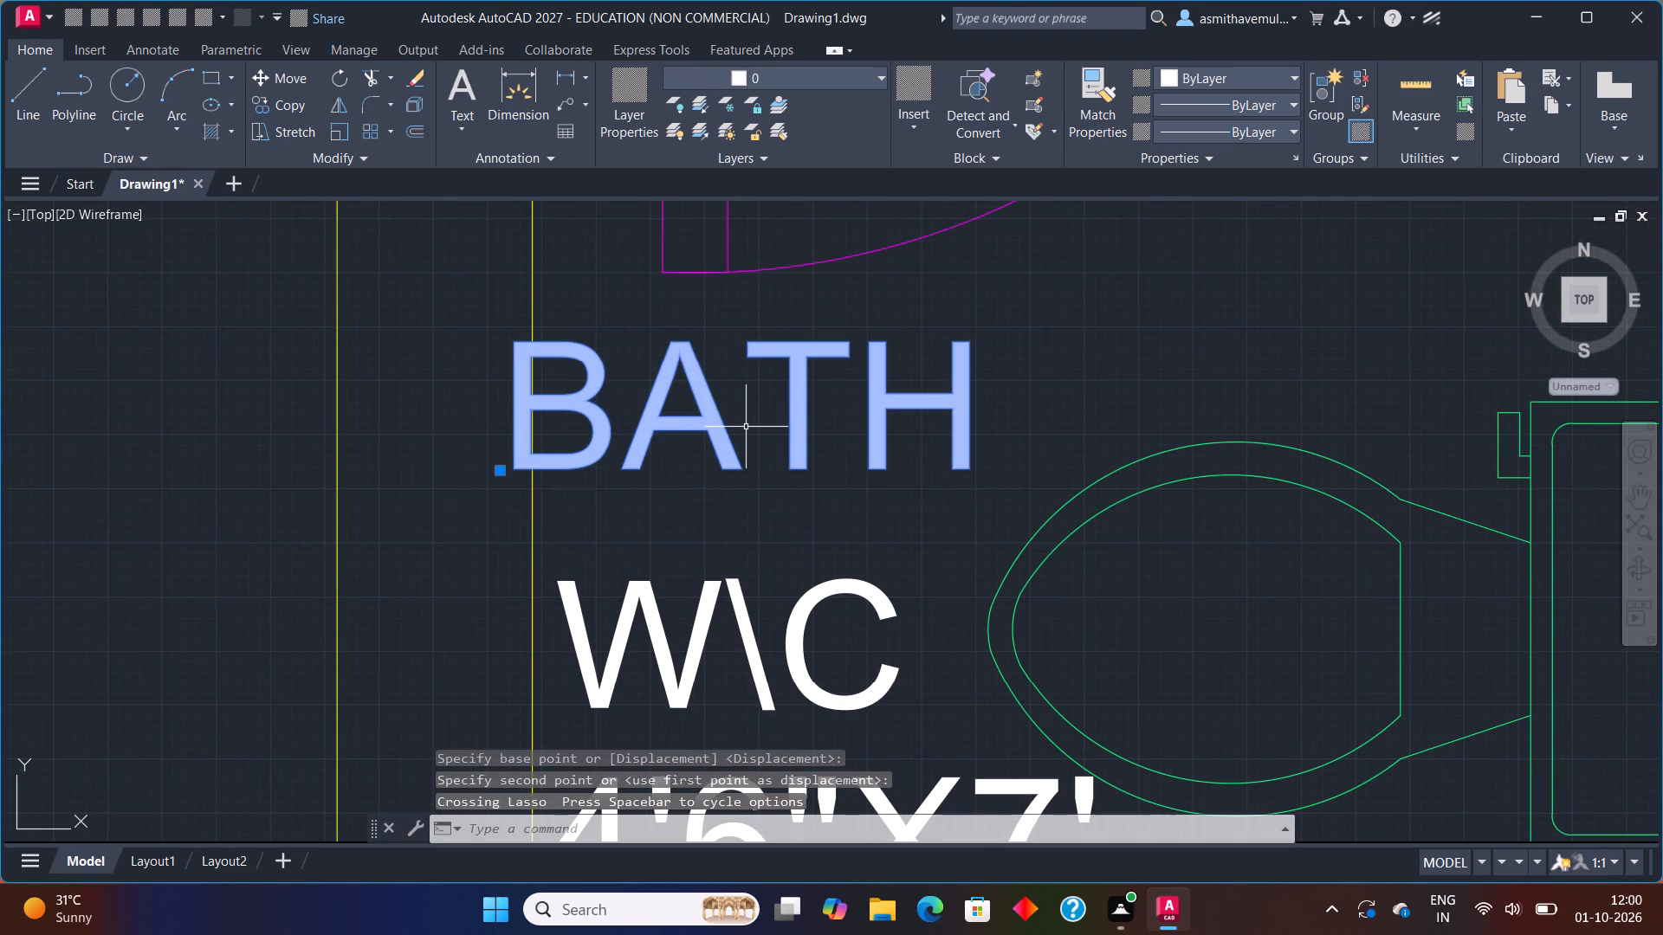
key("Return")
left_click(736, 452)
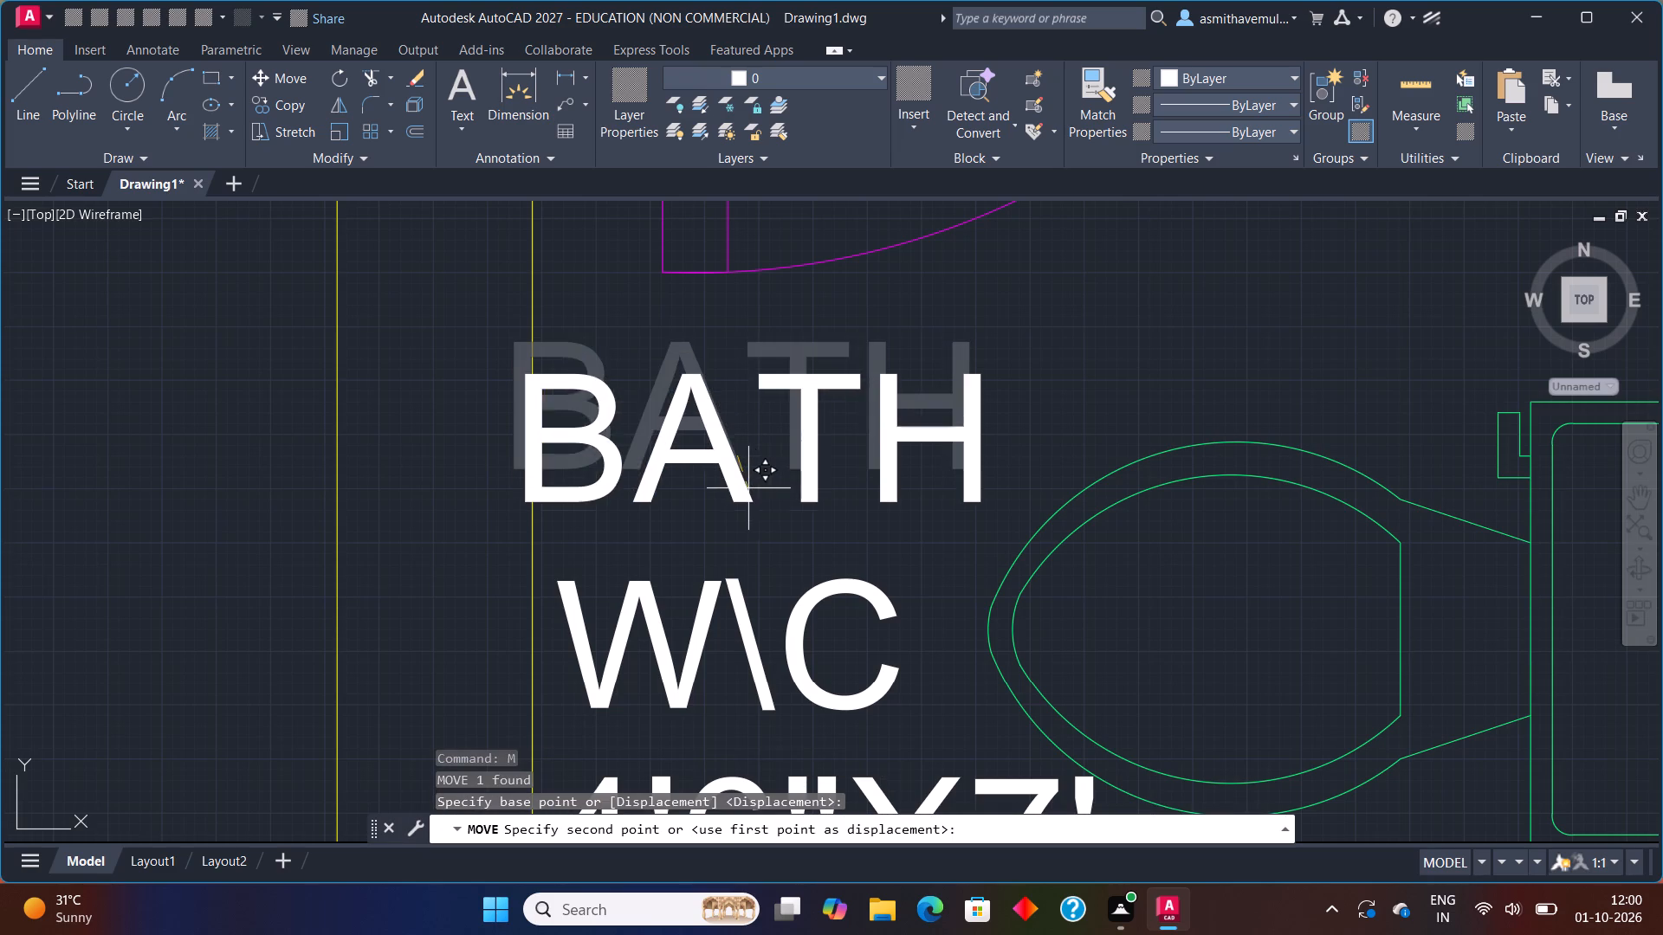
left_click(775, 518)
Add a two-line text label reading HALL and DINING below the dining table, with 6" height and 0 rotation.
scroll(775, 573, "down", 4)
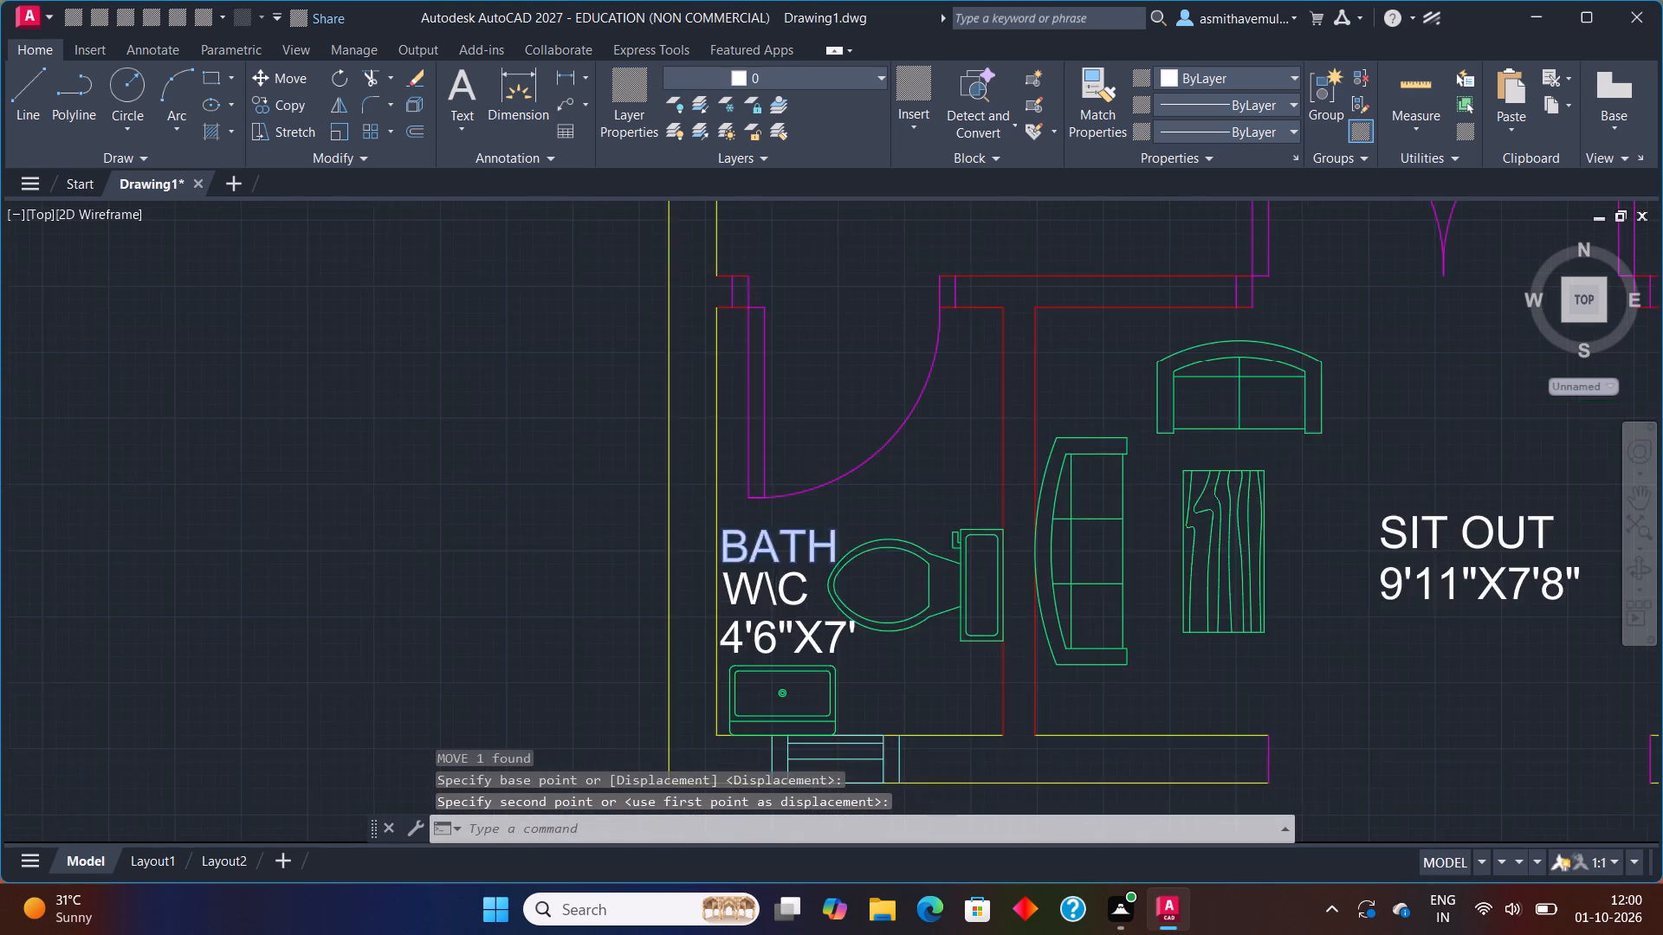
scroll(782, 533, "down", 1)
middle_click_drag(1060, 645, 840, 541)
scroll(823, 510, "down", 1)
middle_click_drag(948, 286, 922, 416)
scroll(874, 436, "up", 1)
scroll(774, 409, "up", 1)
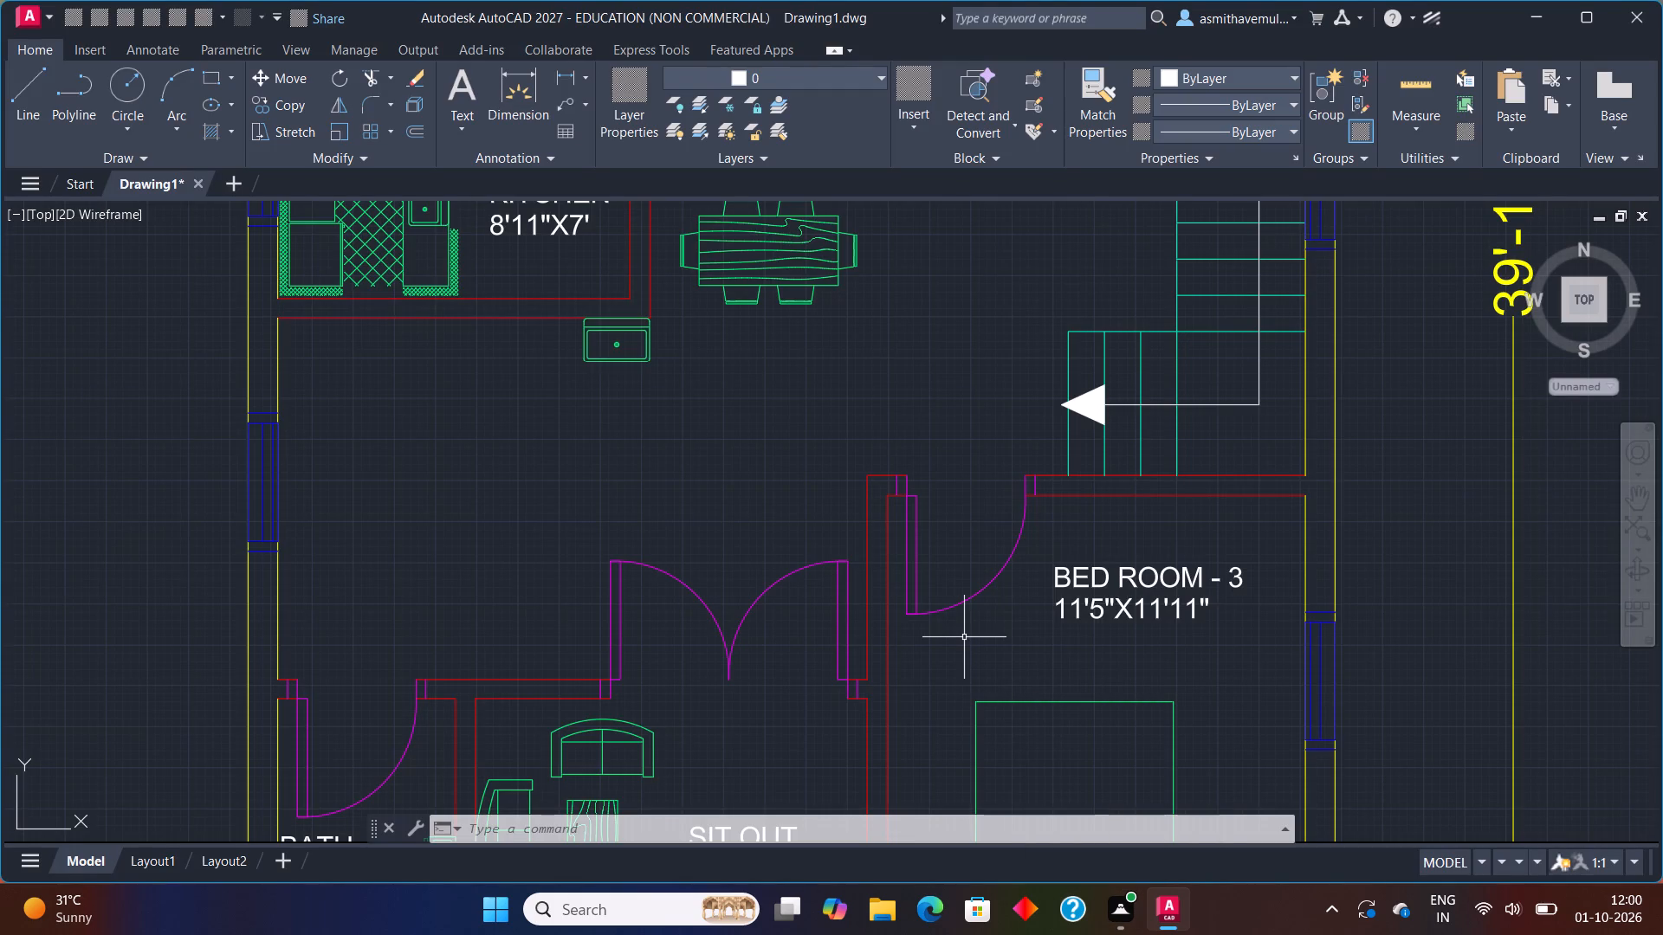
type("TEX")
key("t")
key("Return")
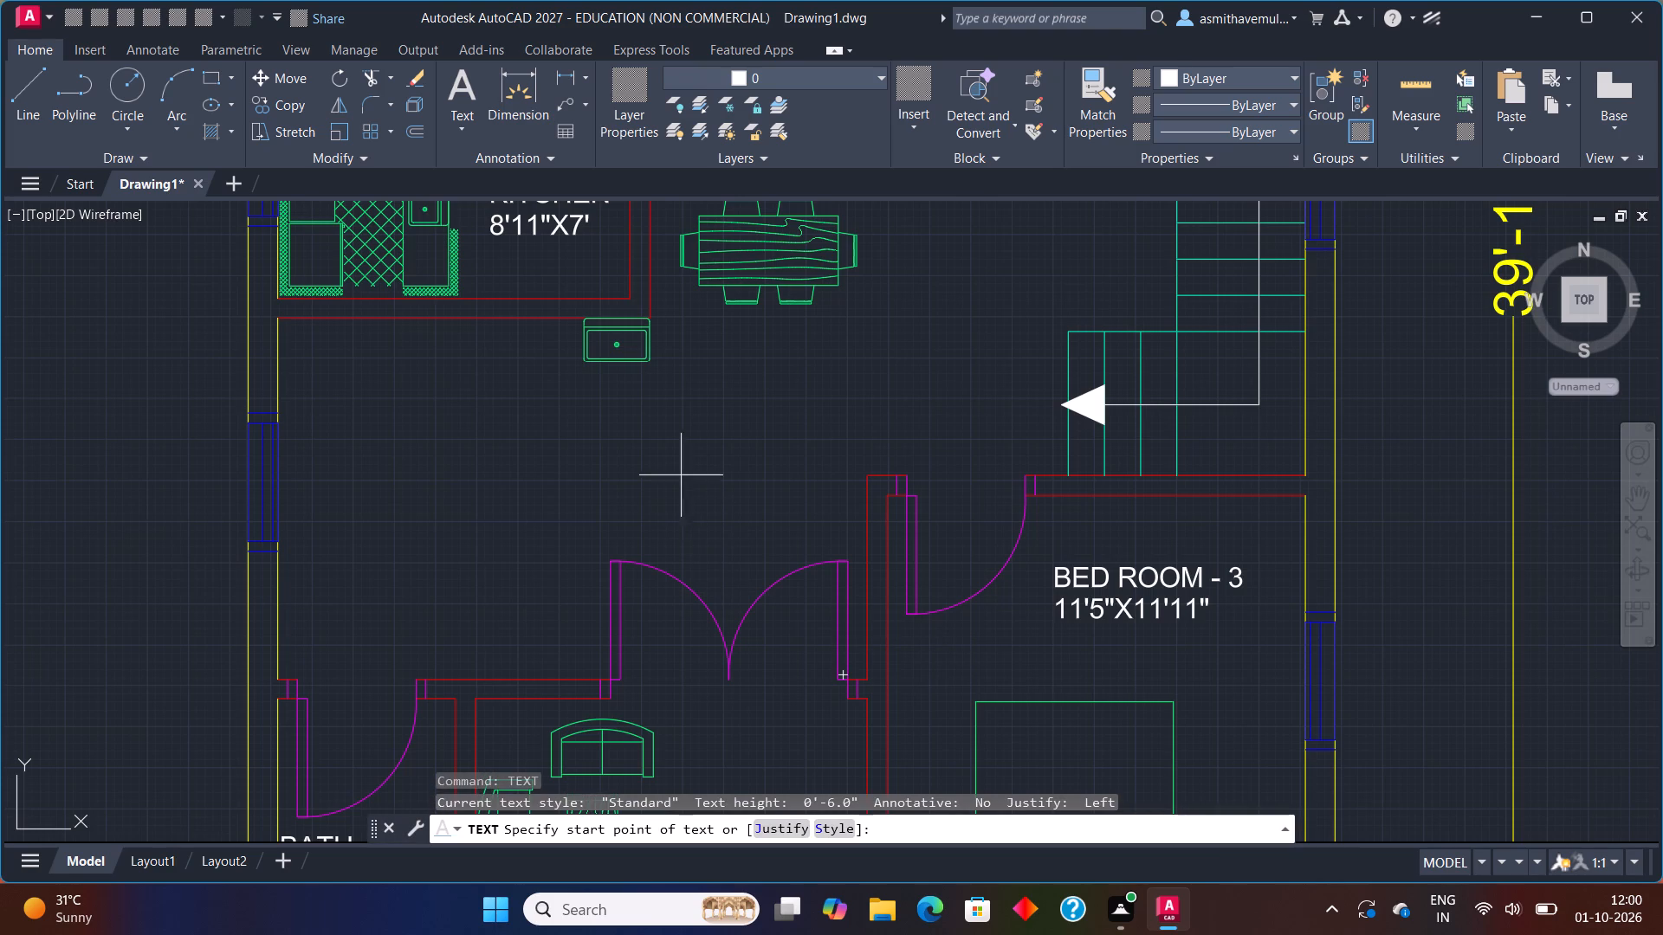
left_click(696, 397)
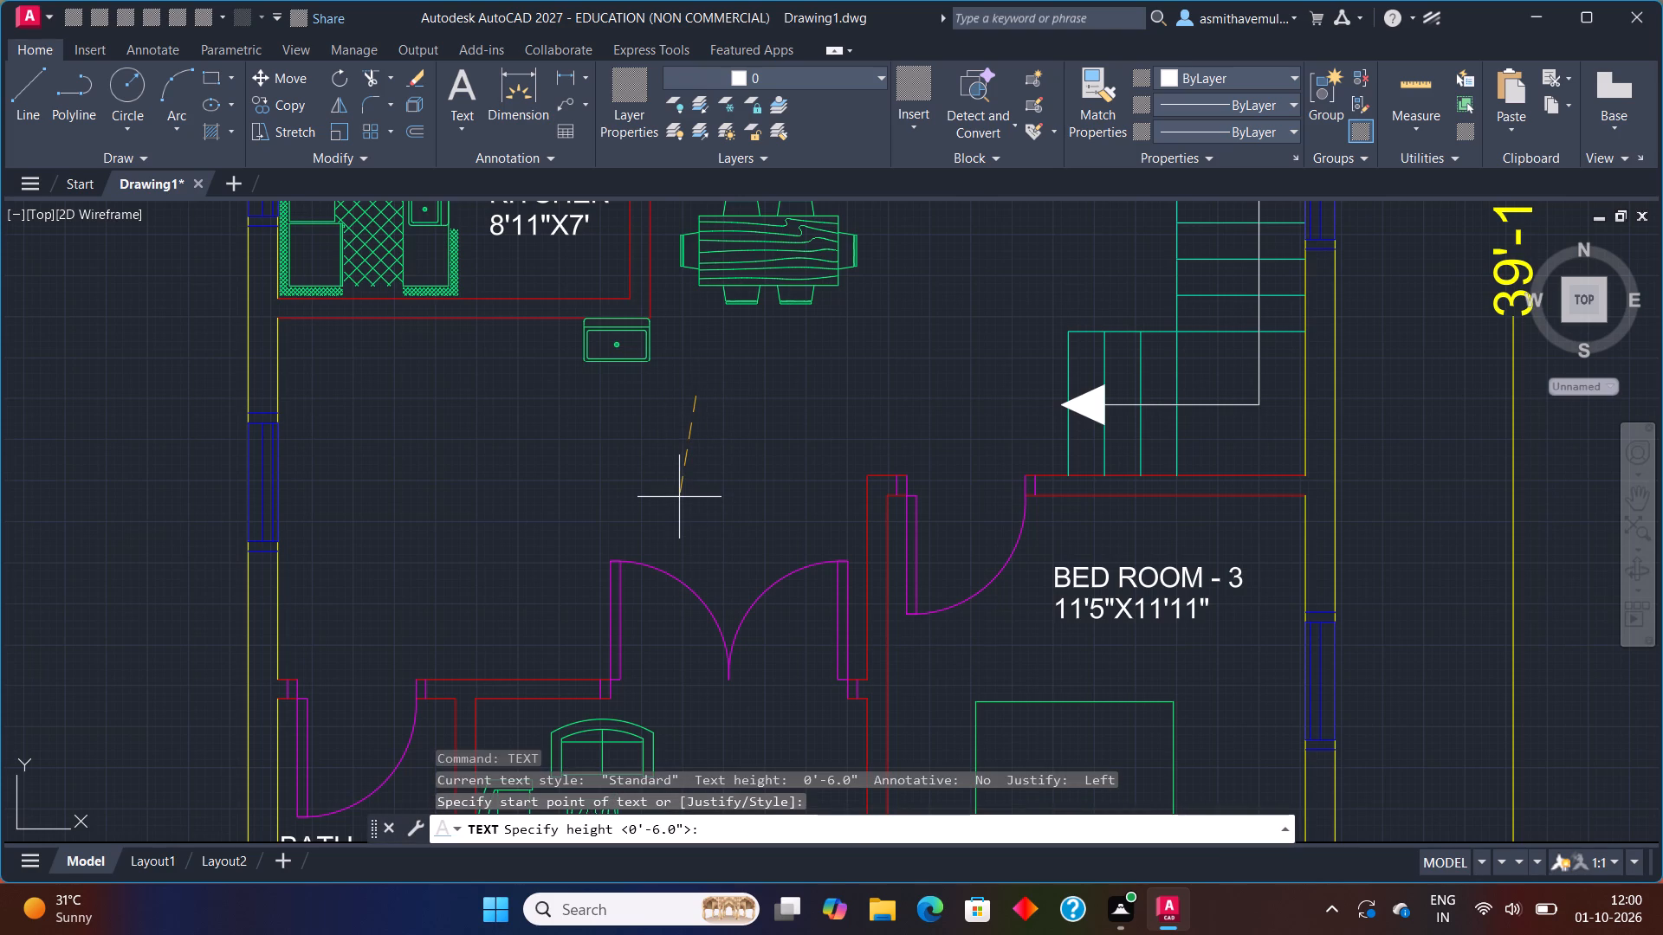
key("6")
key("shift+quotedbl")
key("Return")
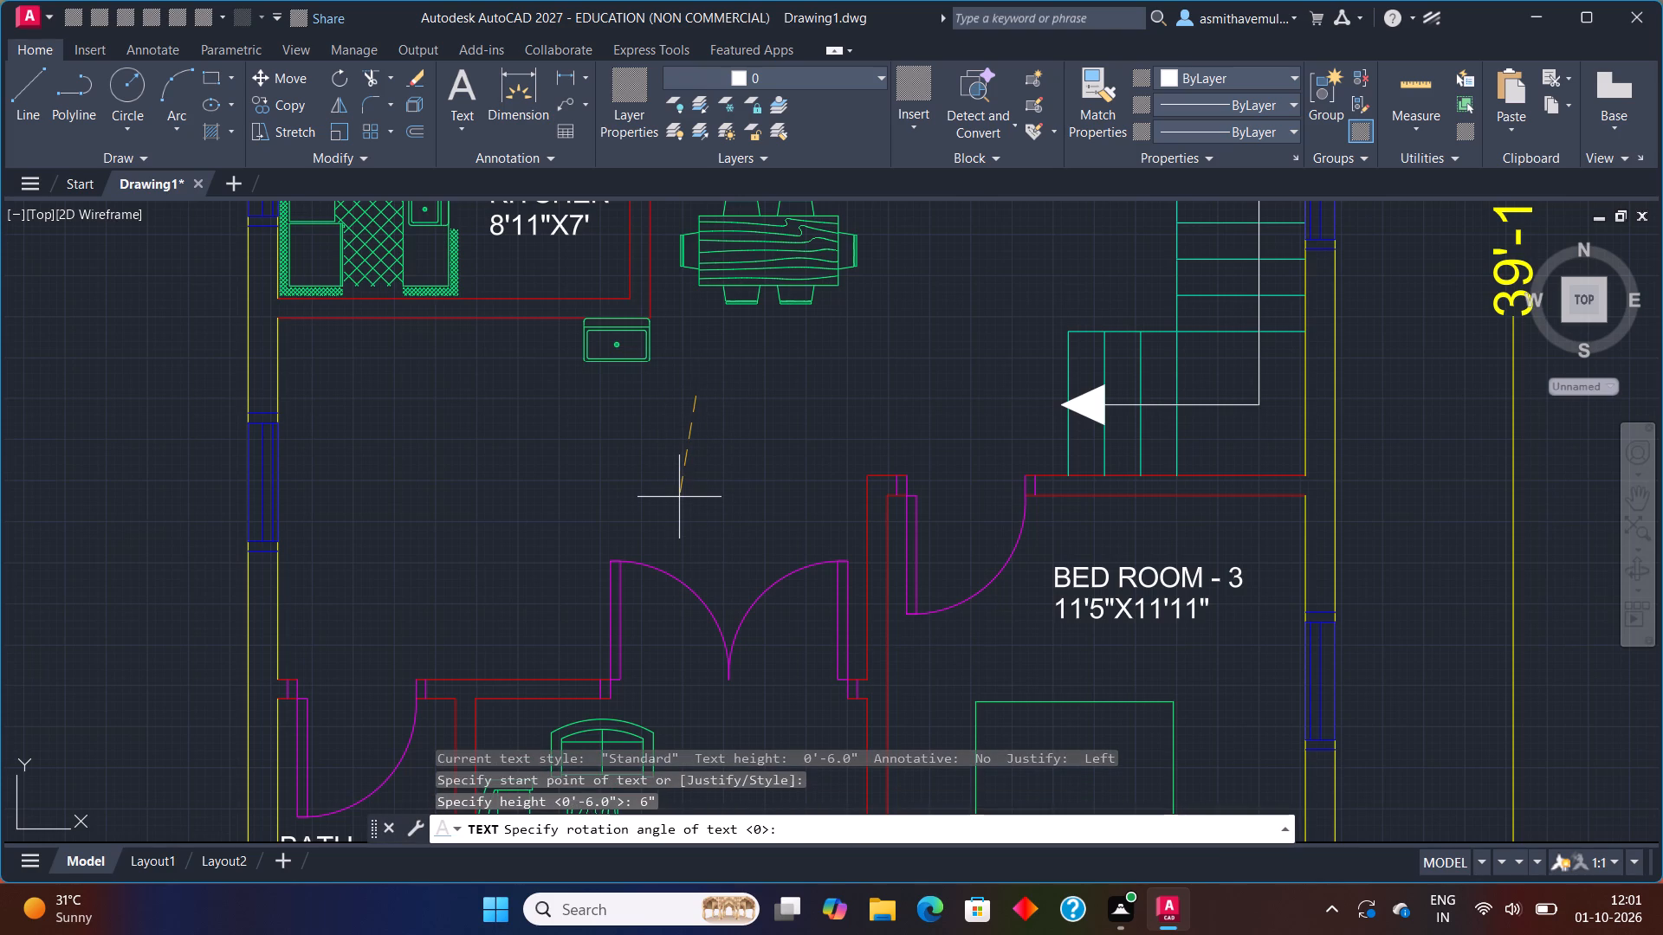
key("0")
key("Return")
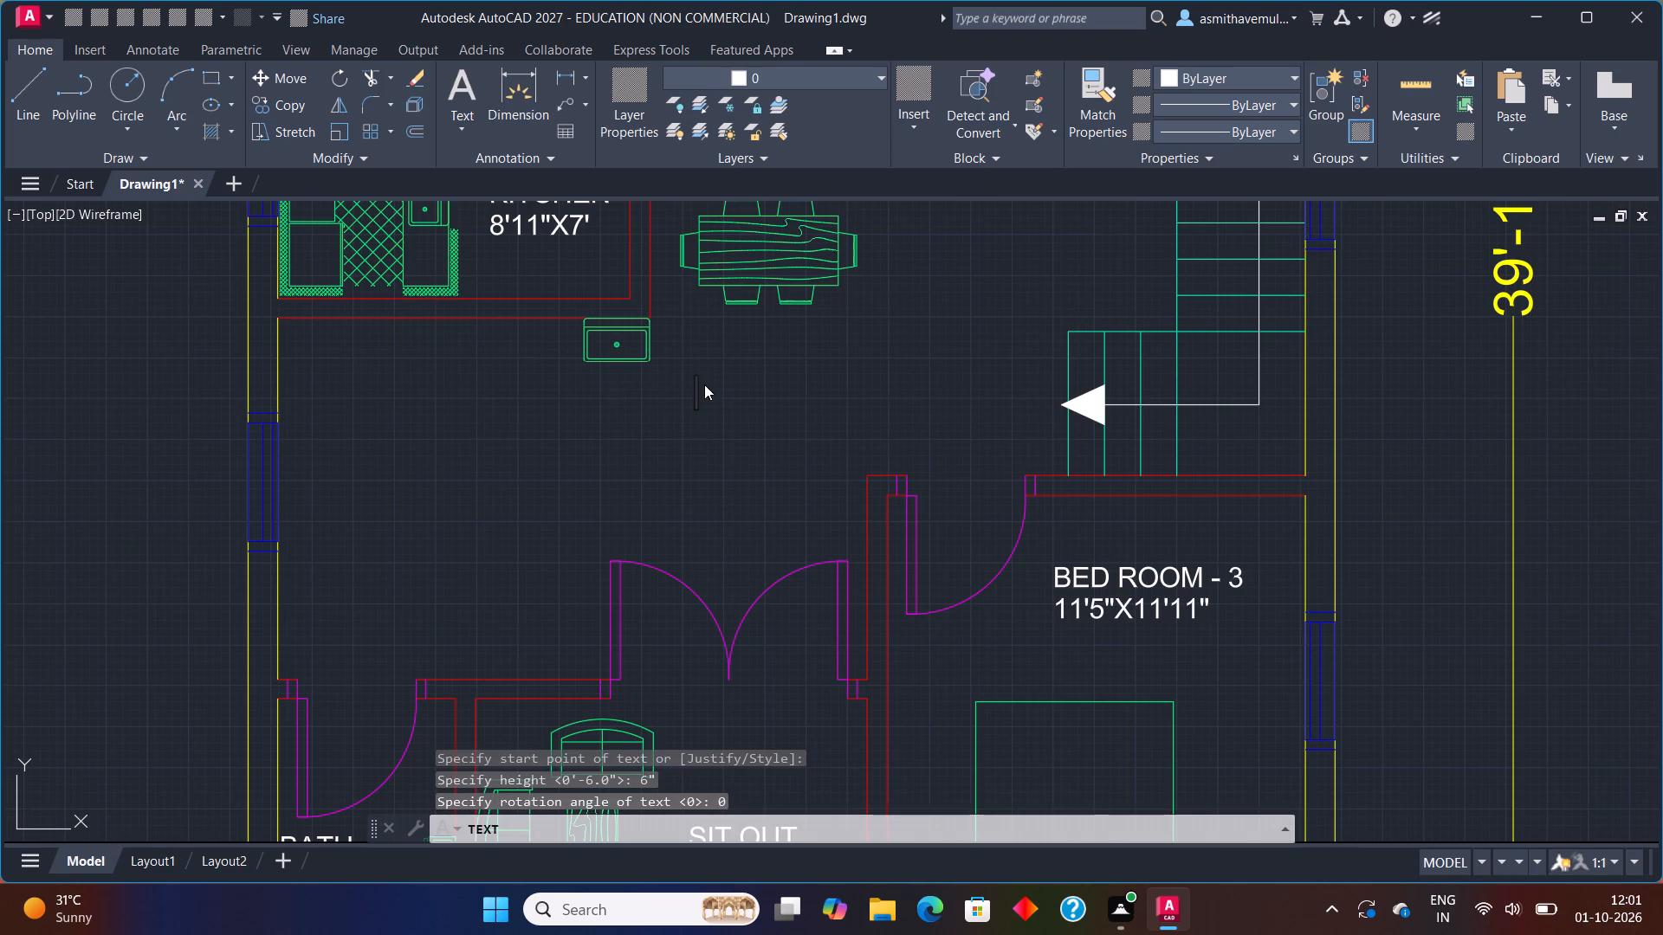
left_click(721, 373)
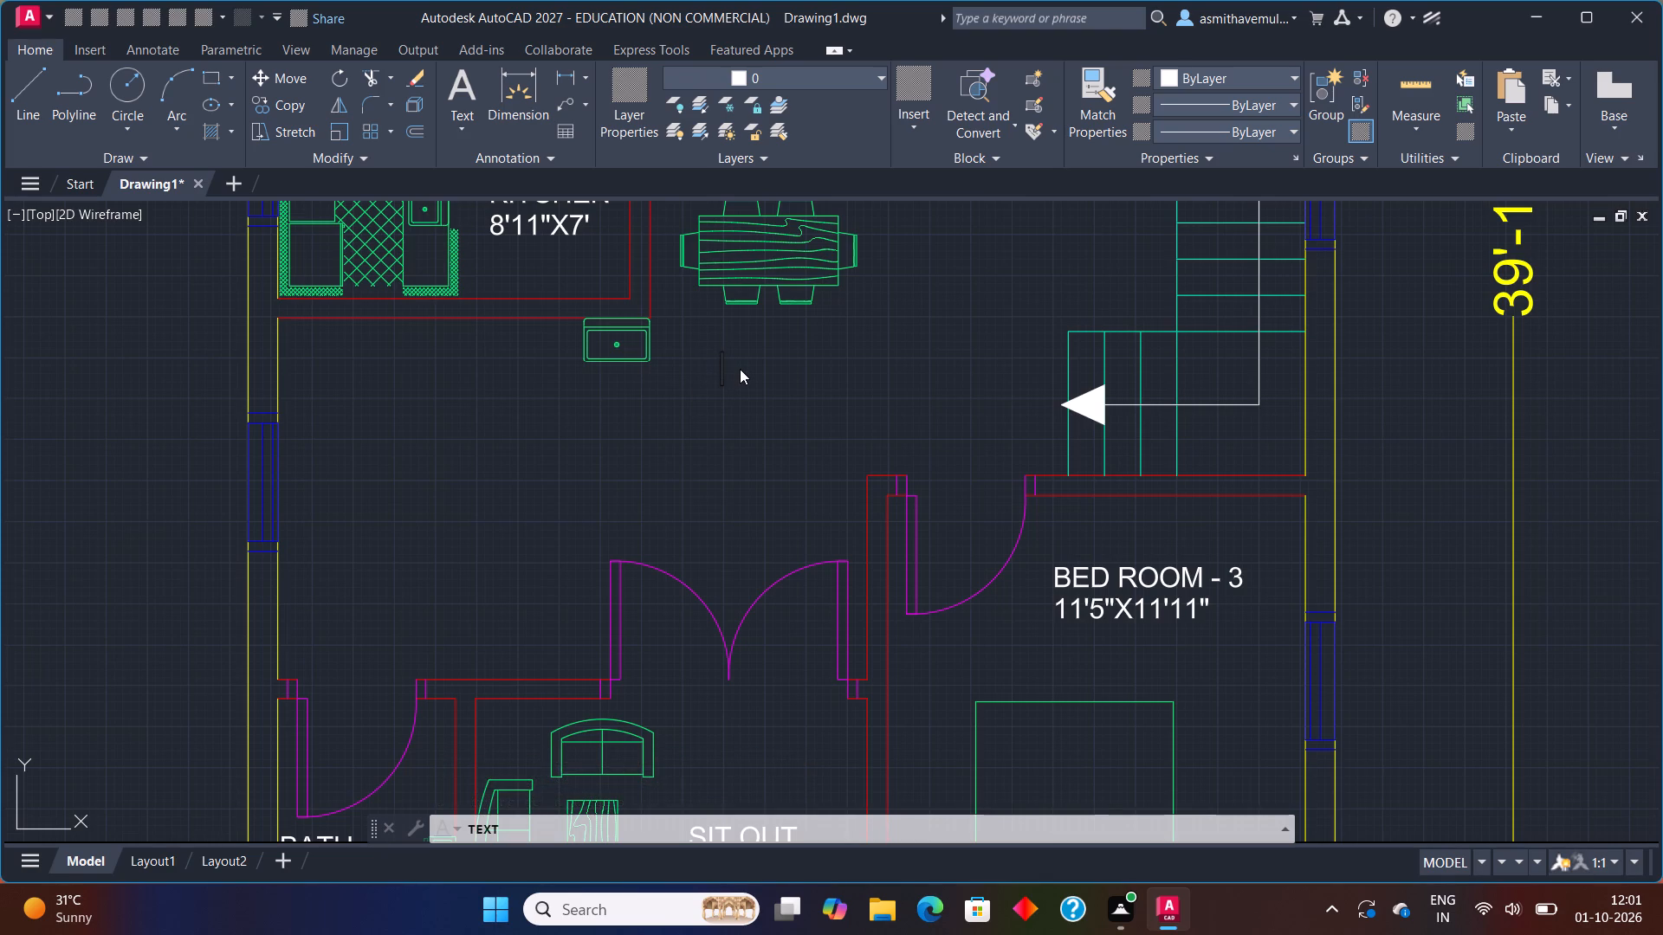
type("HA")
type("LL")
key("Return")
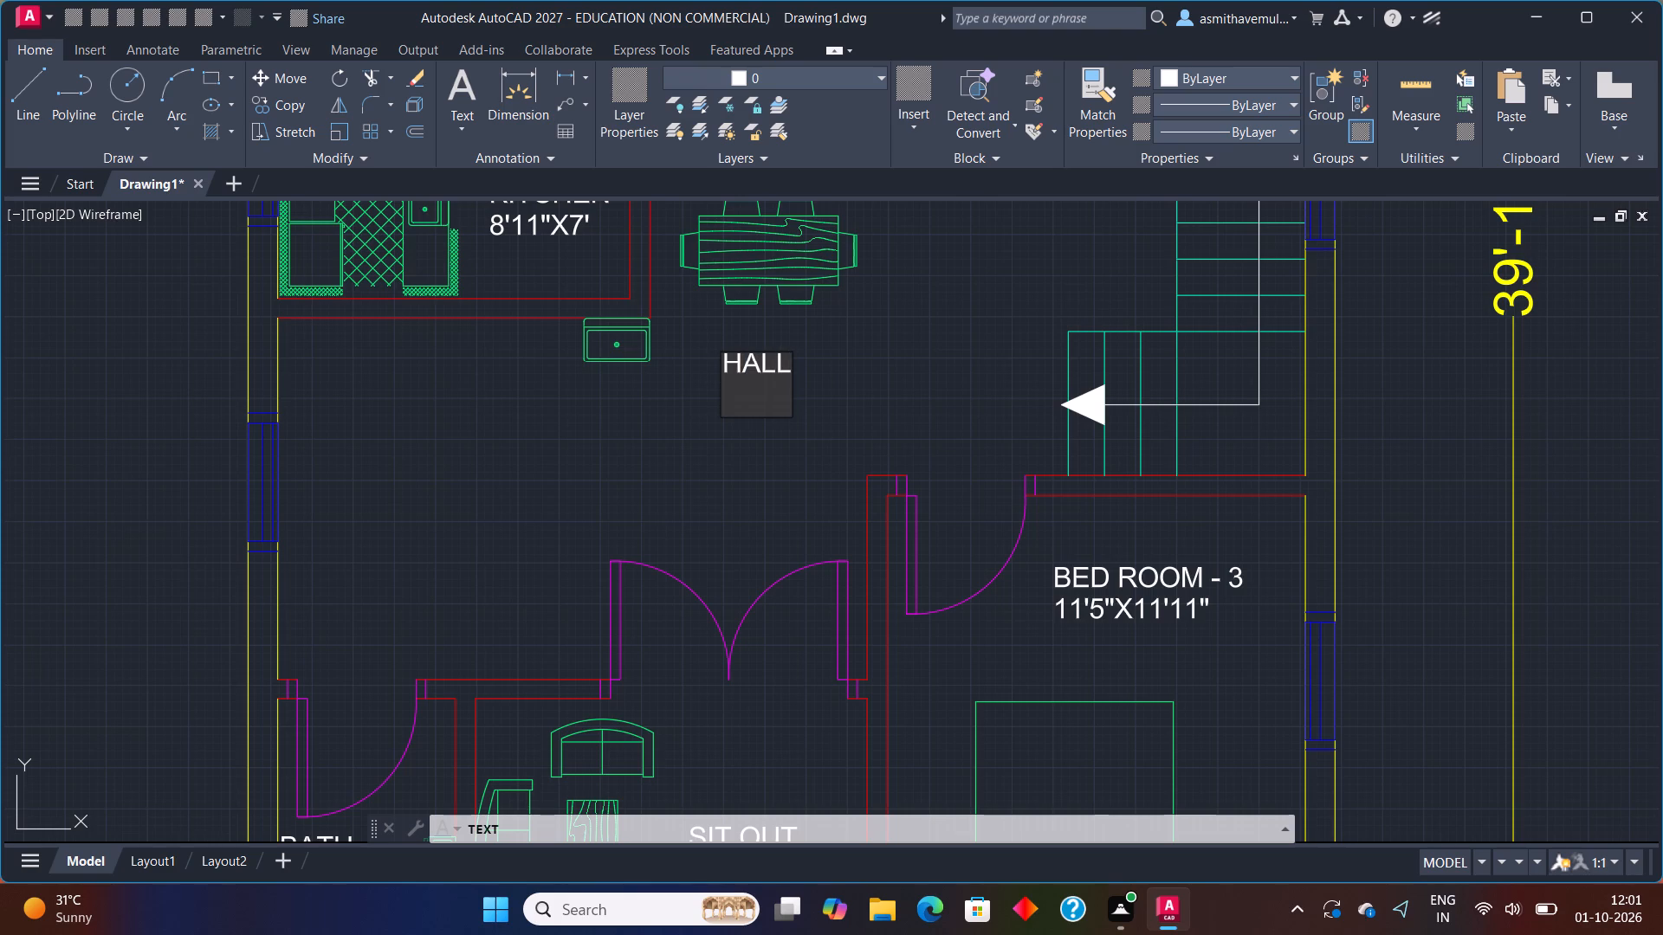
type("DINI")
type("NG")
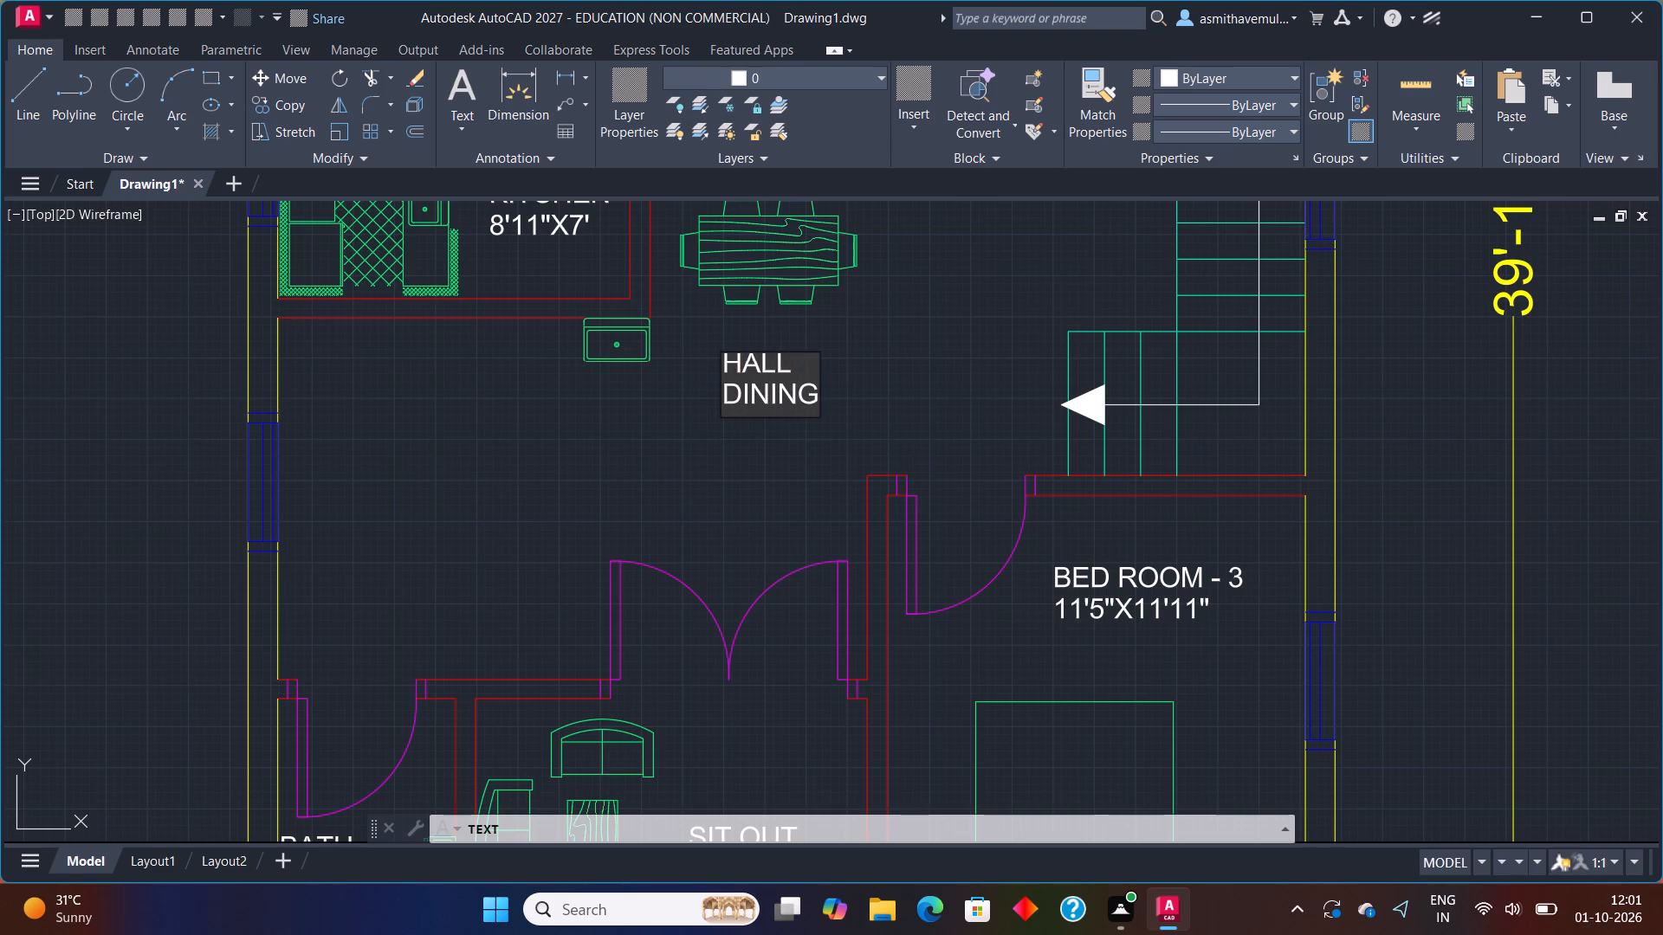
left_click(565, 453)
key("Escape")
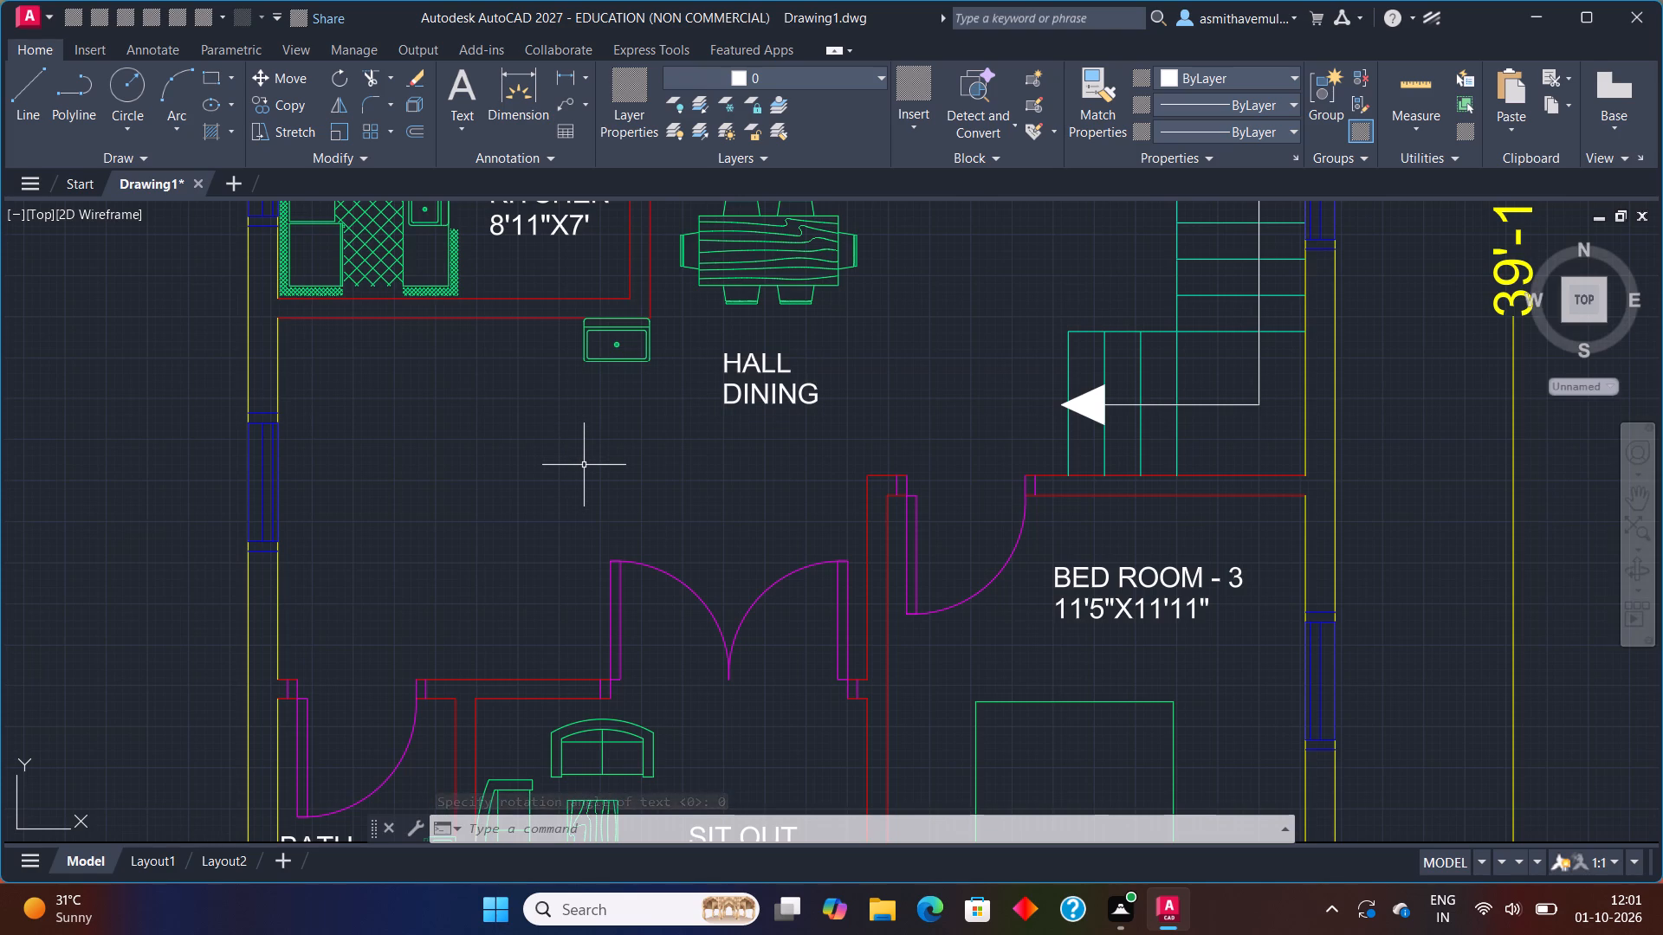
Look over the whole floor plan, checking the room labels and the overall layout.
scroll(585, 474, "down", 2)
scroll(702, 578, "down", 1)
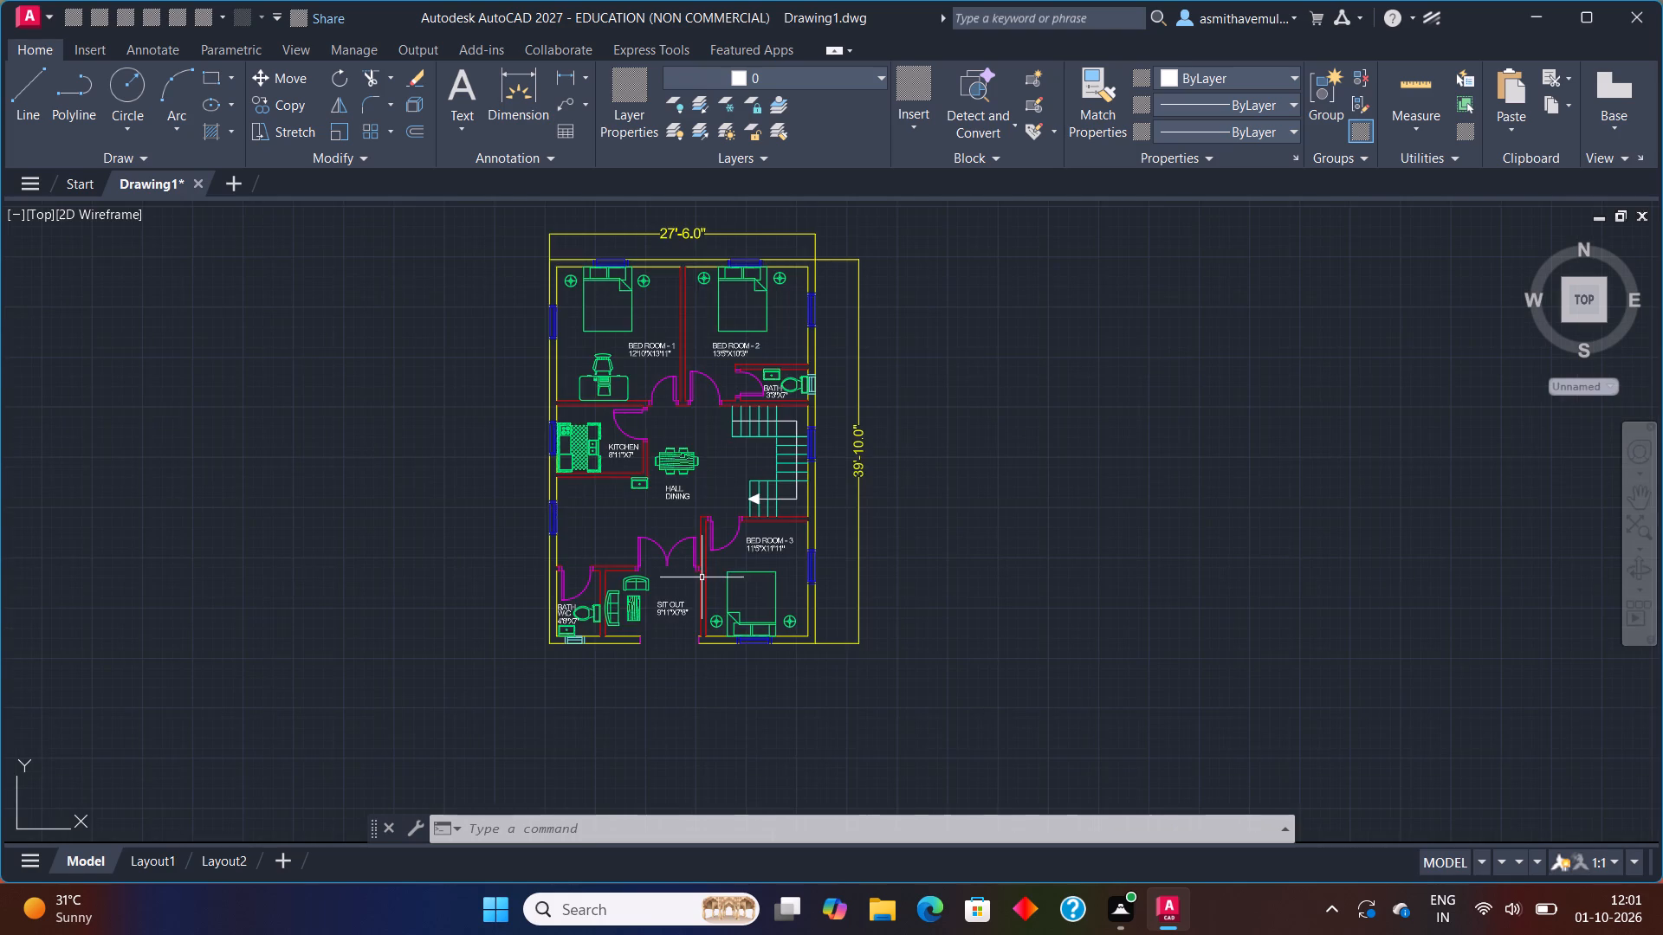
scroll(702, 582, "up", 1)
middle_click_drag(702, 577, 753, 541)
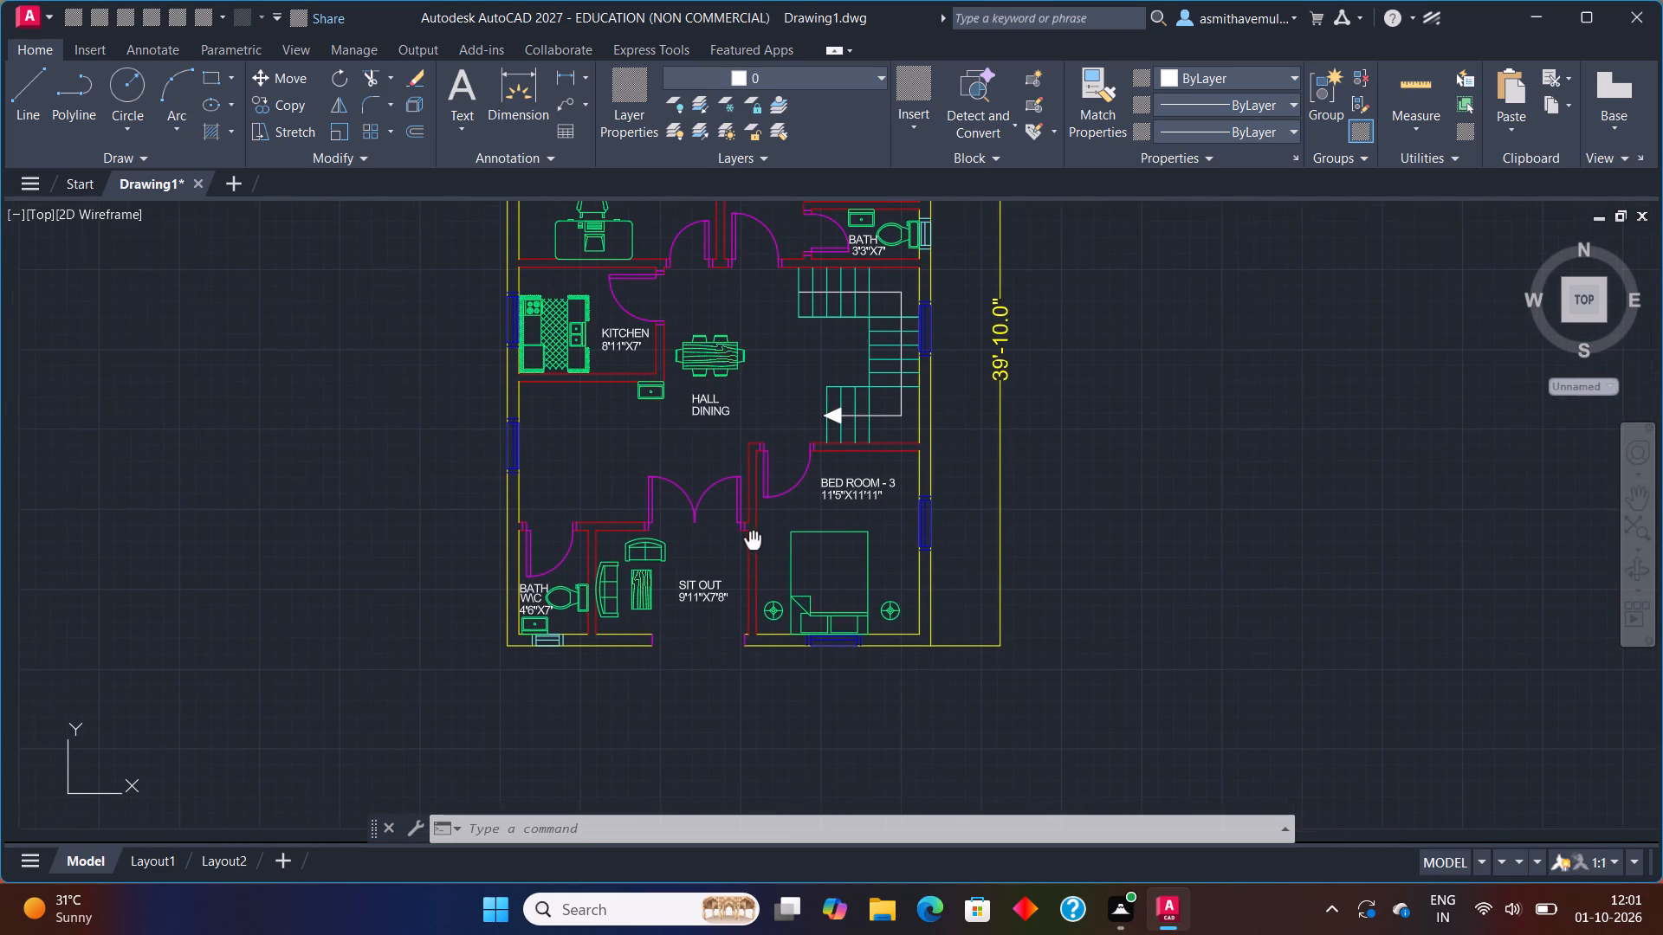
middle_click_drag(753, 541, 754, 541)
middle_click_drag(749, 545, 960, 319)
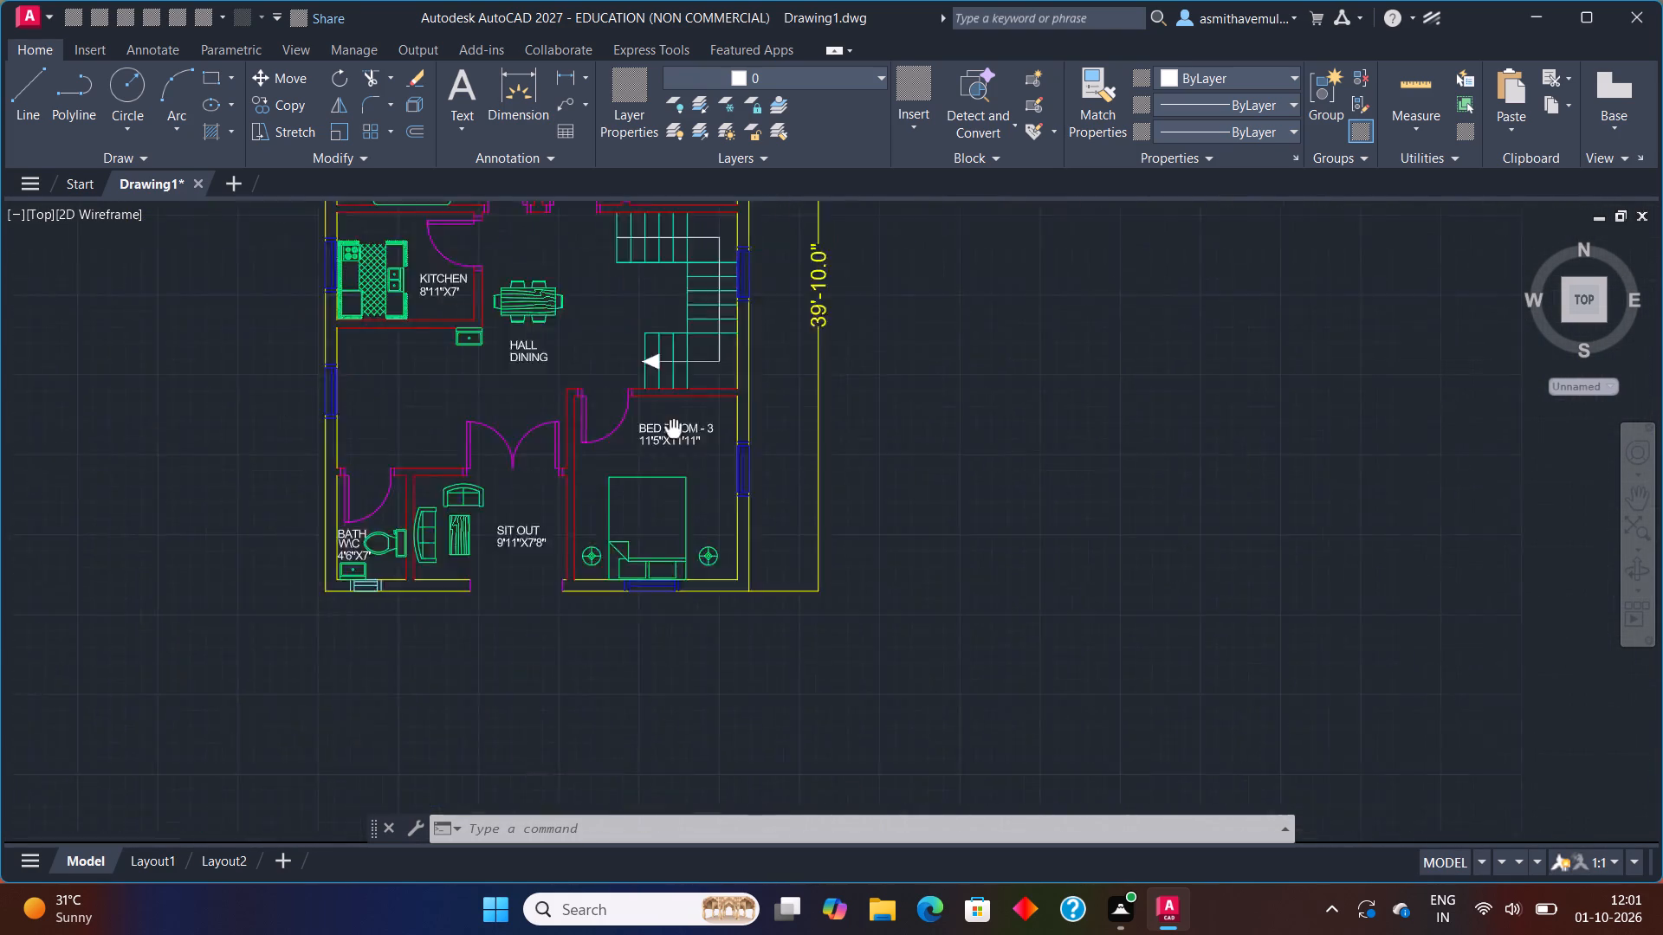
middle_click_drag(960, 319, 991, 312)
scroll(944, 453, "up", 2)
scroll(945, 448, "down", 3)
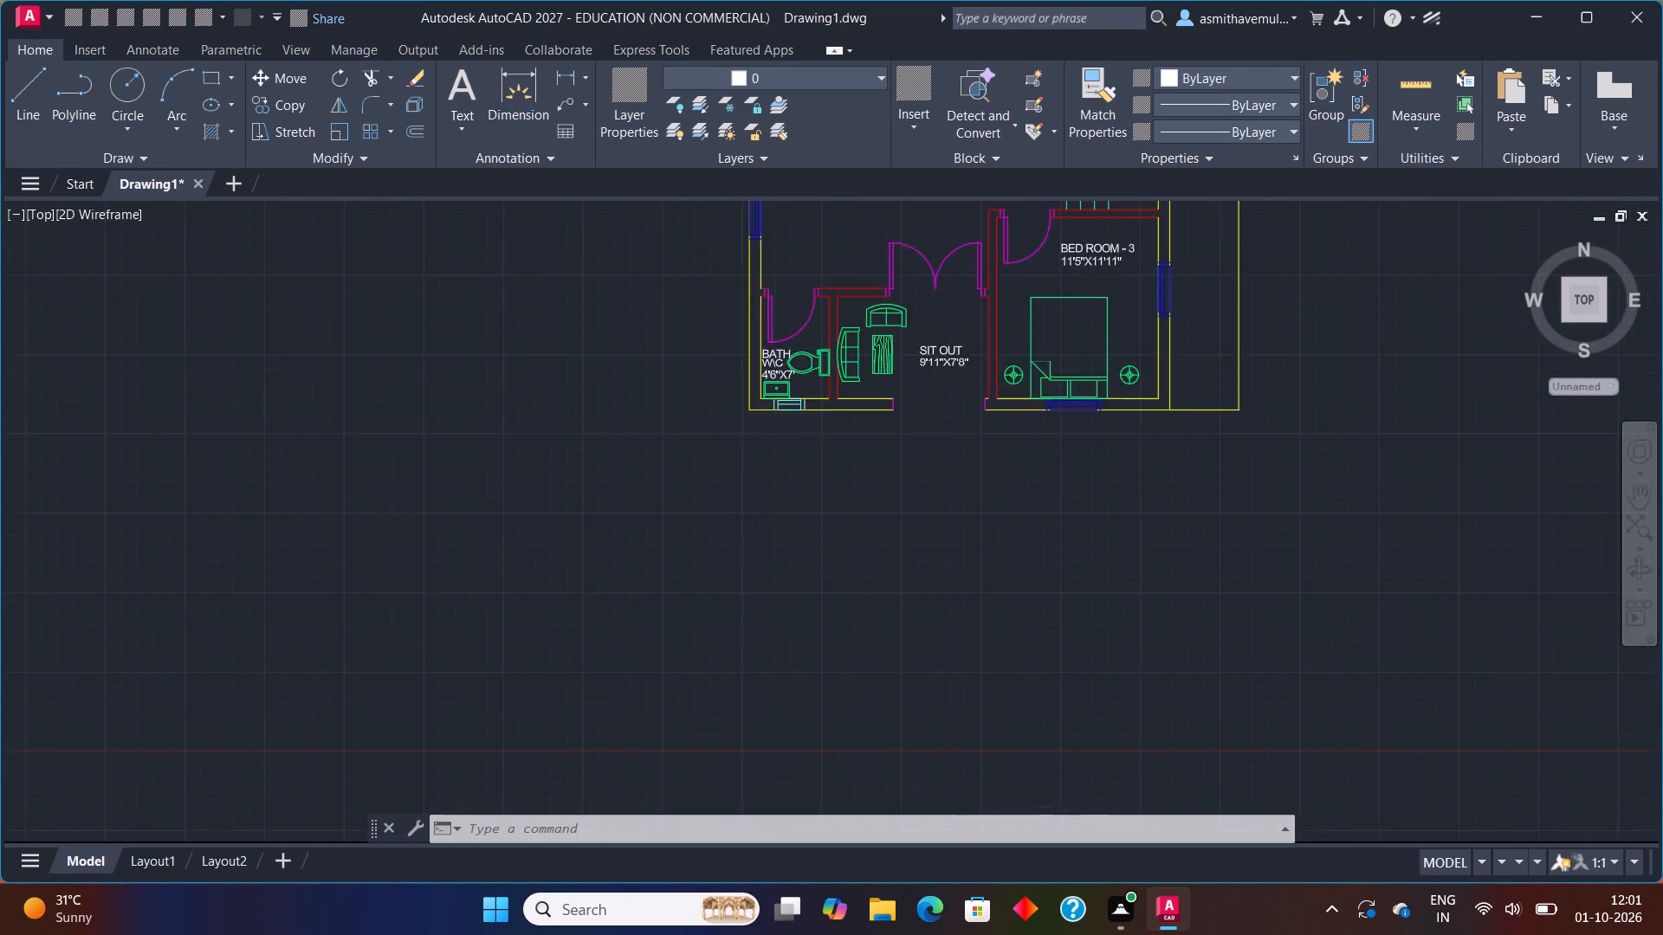
scroll(988, 409, "down", 6)
scroll(995, 377, "up", 3)
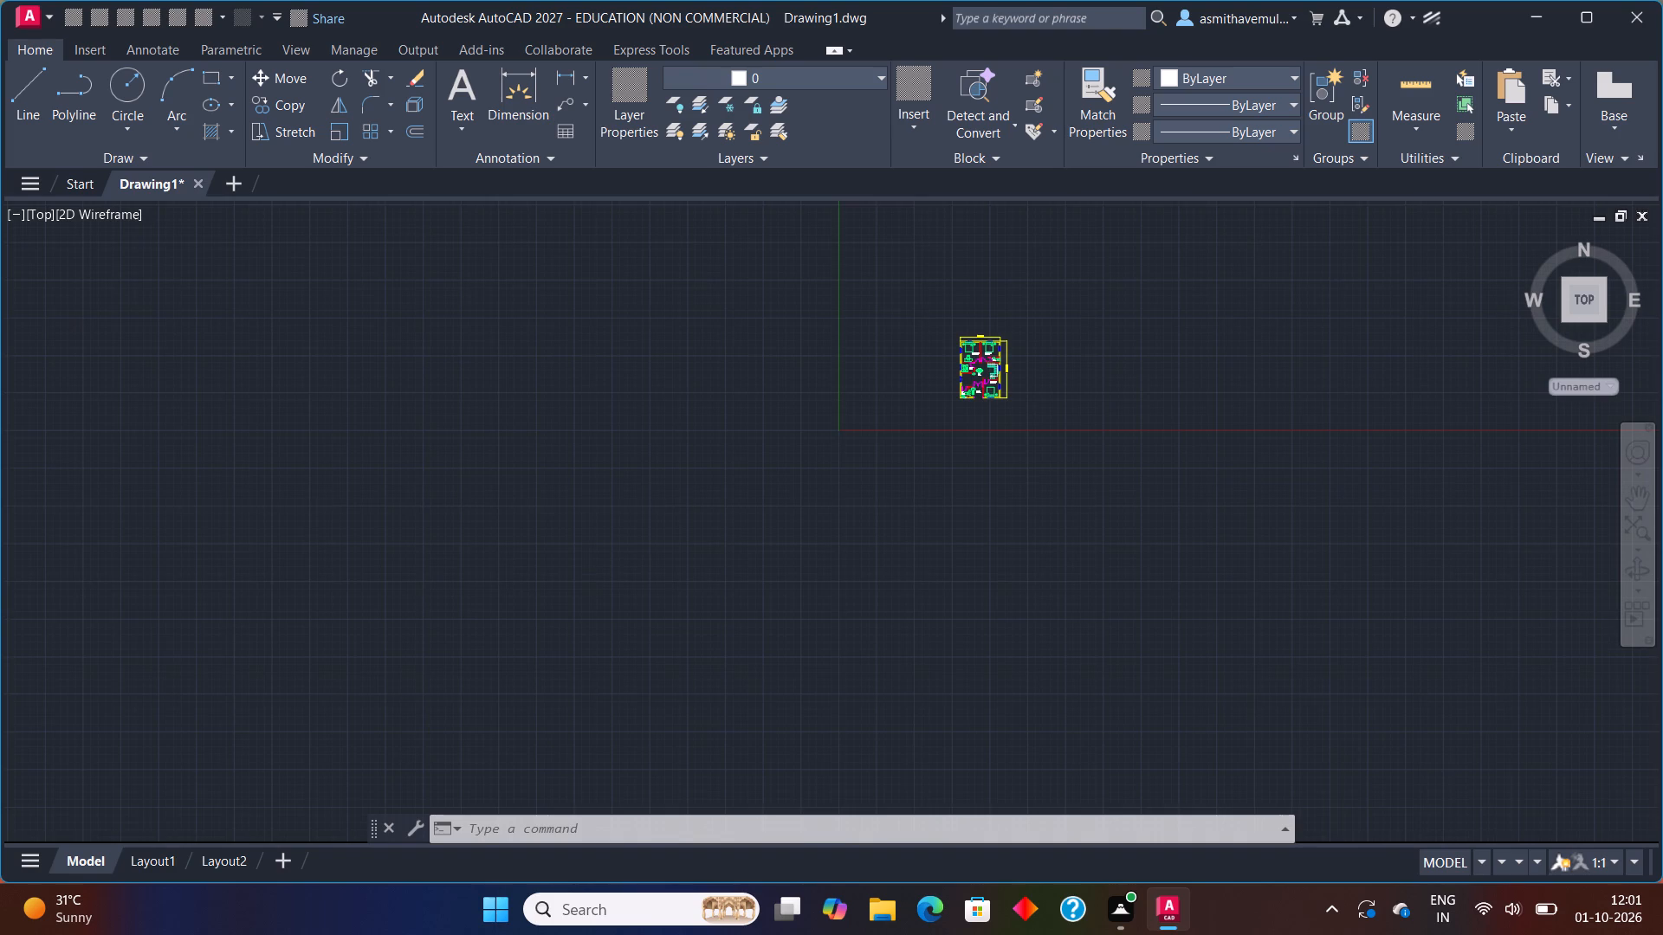
middle_click_drag(995, 374, 970, 413)
scroll(970, 413, "up", 3)
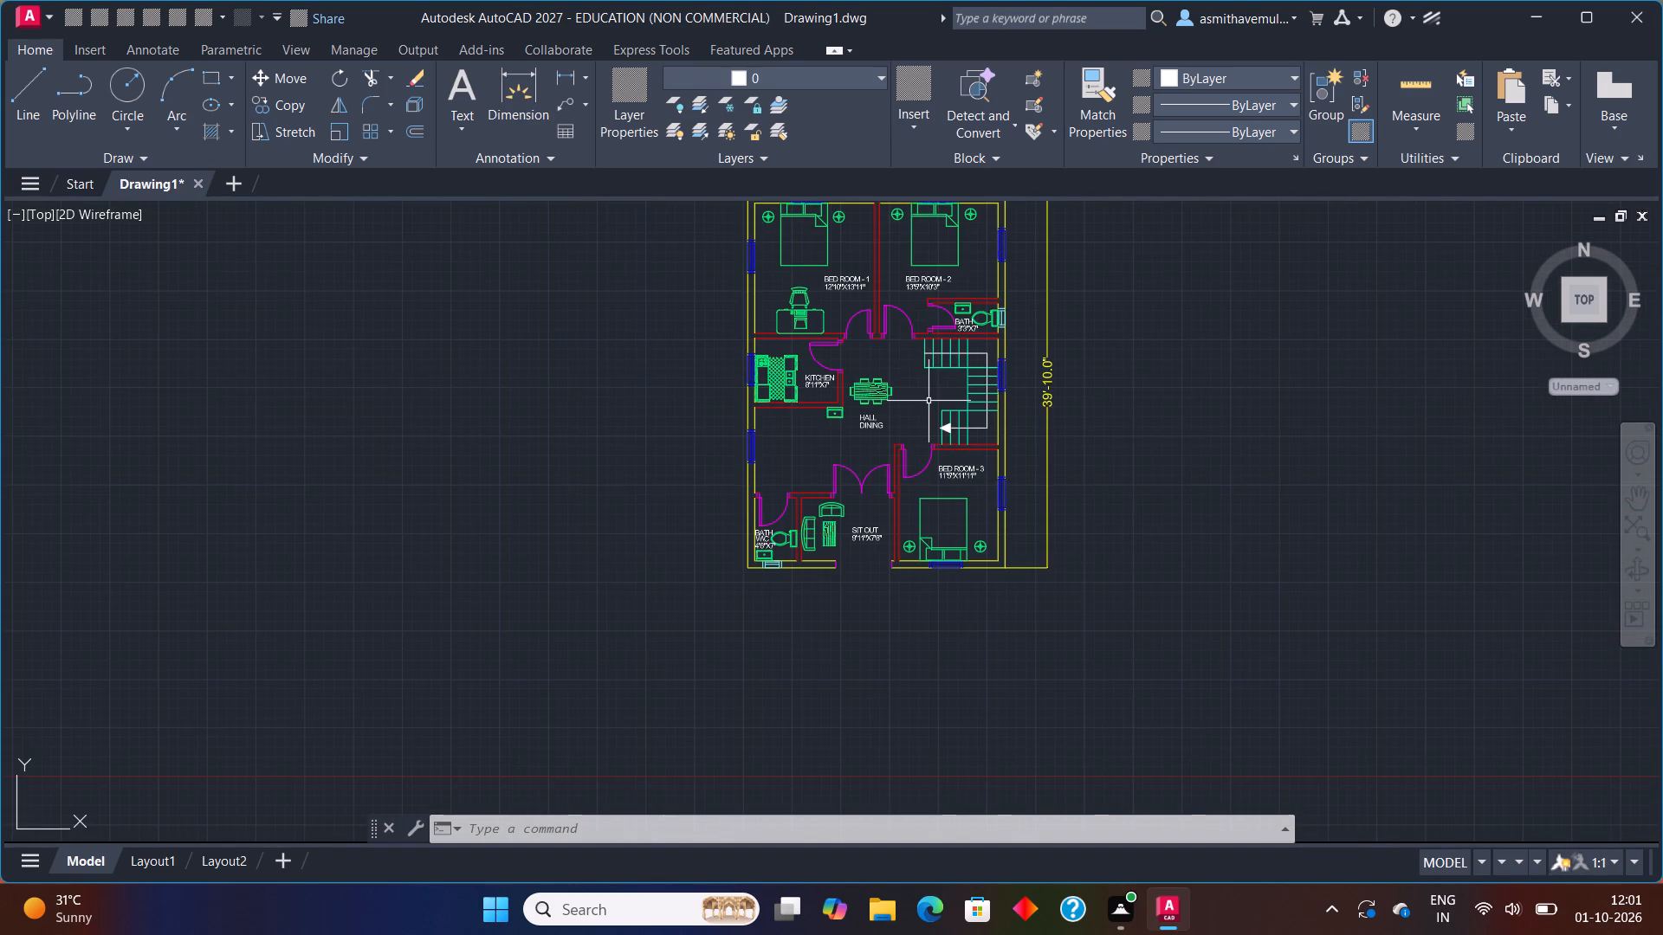
middle_click_drag(929, 400, 919, 415)
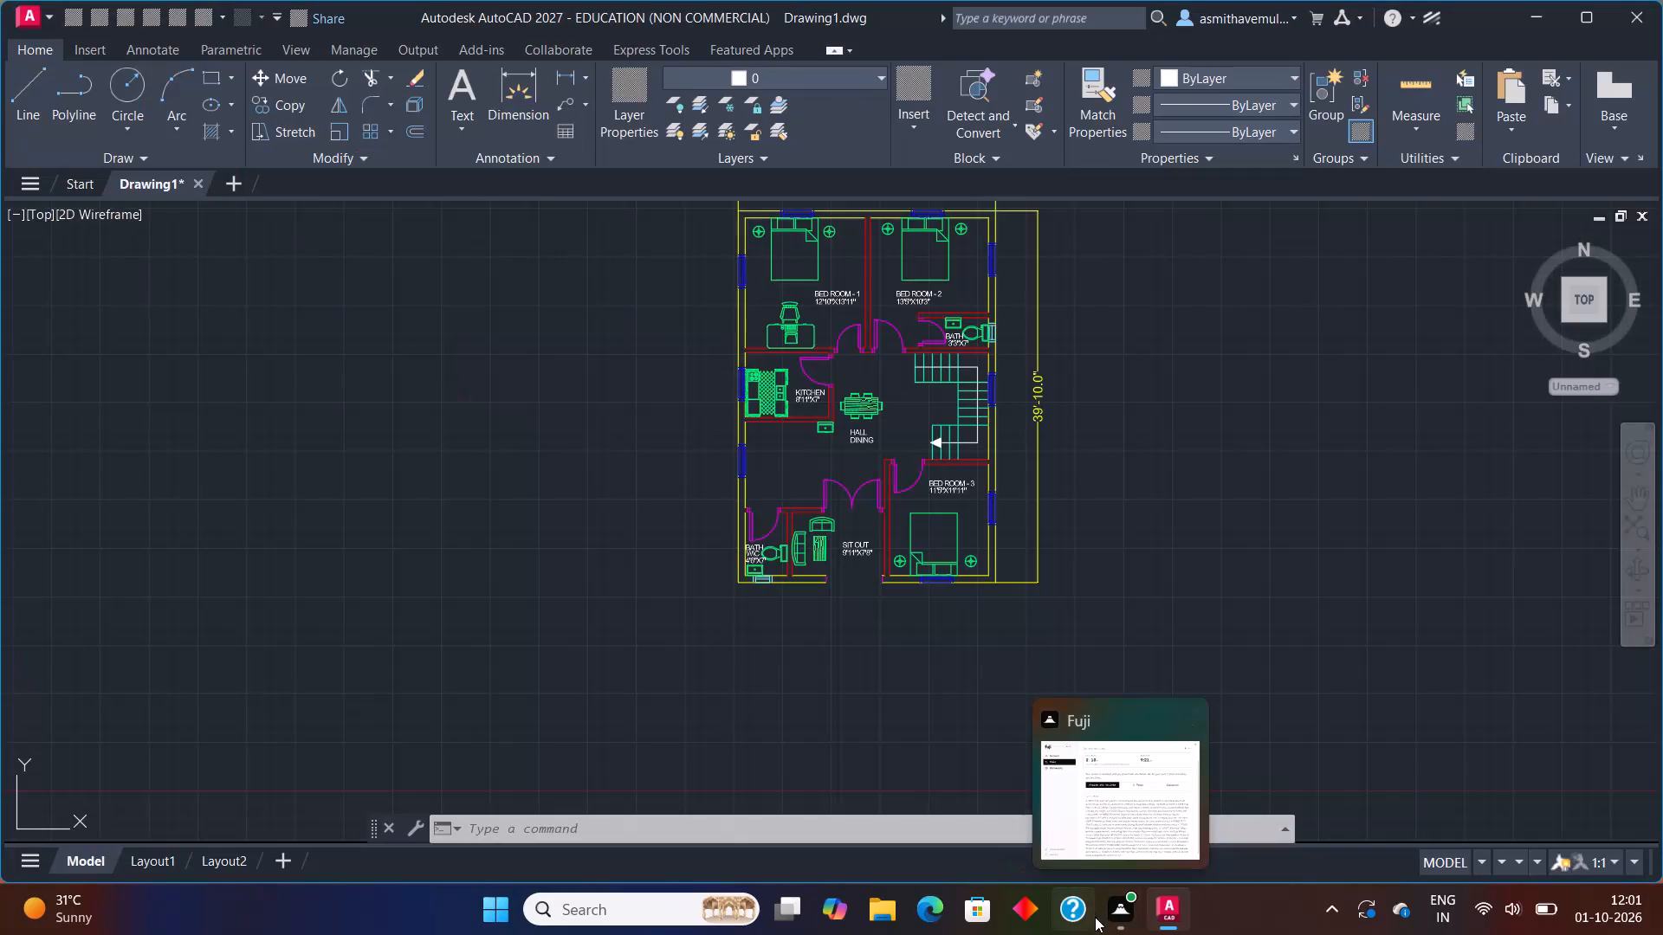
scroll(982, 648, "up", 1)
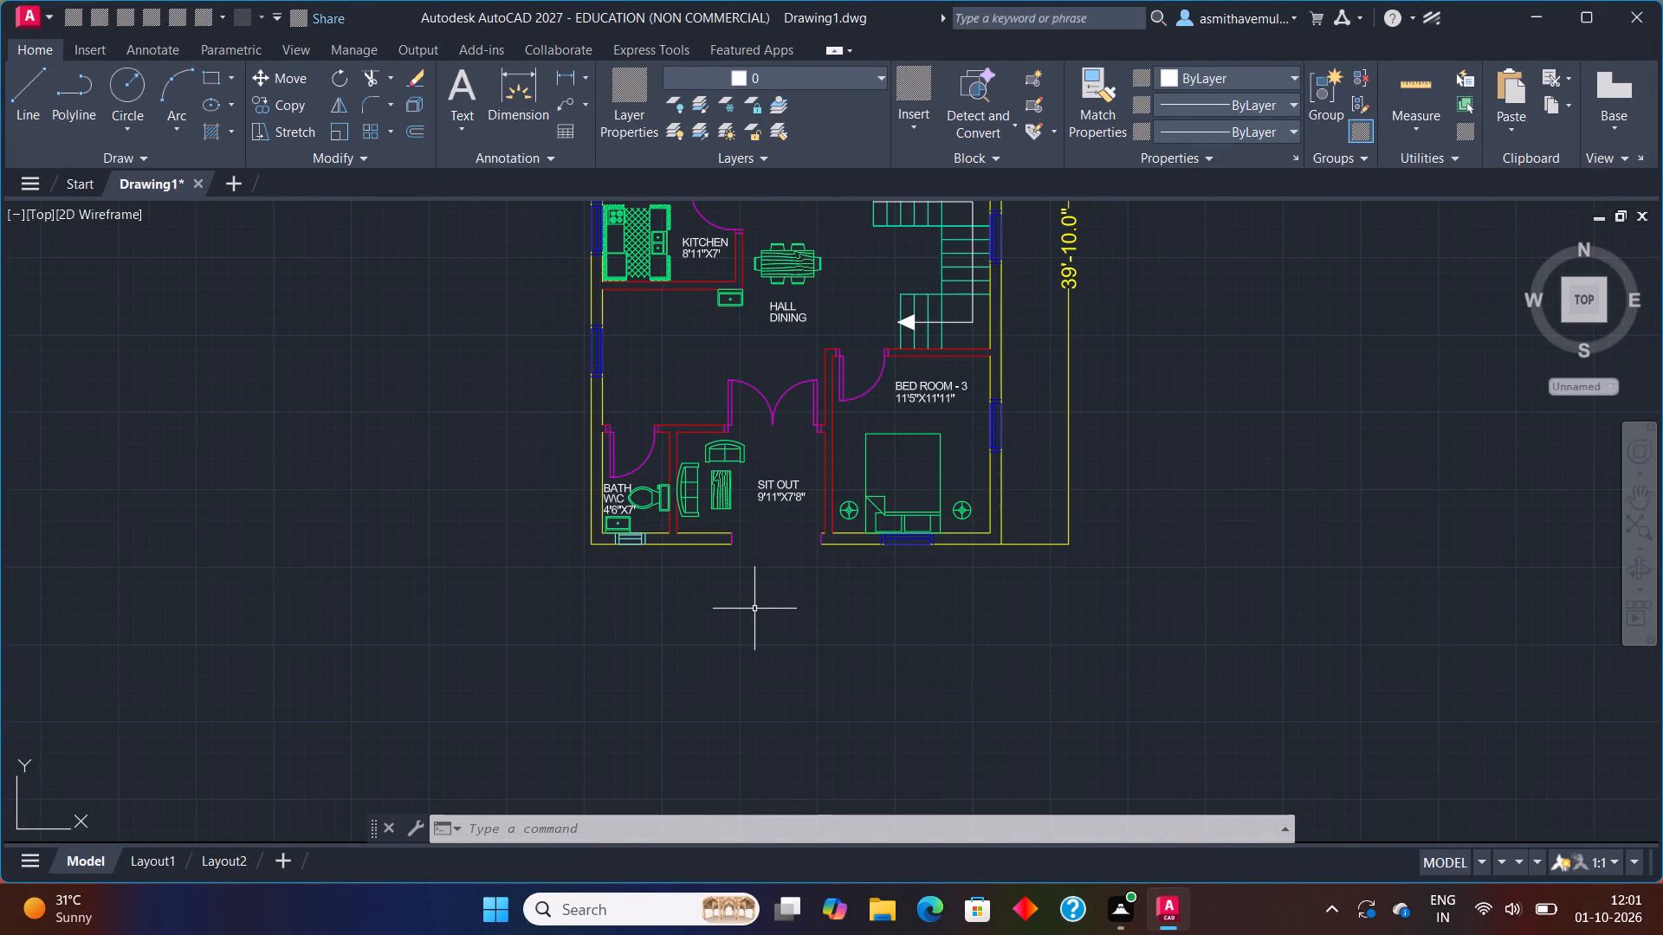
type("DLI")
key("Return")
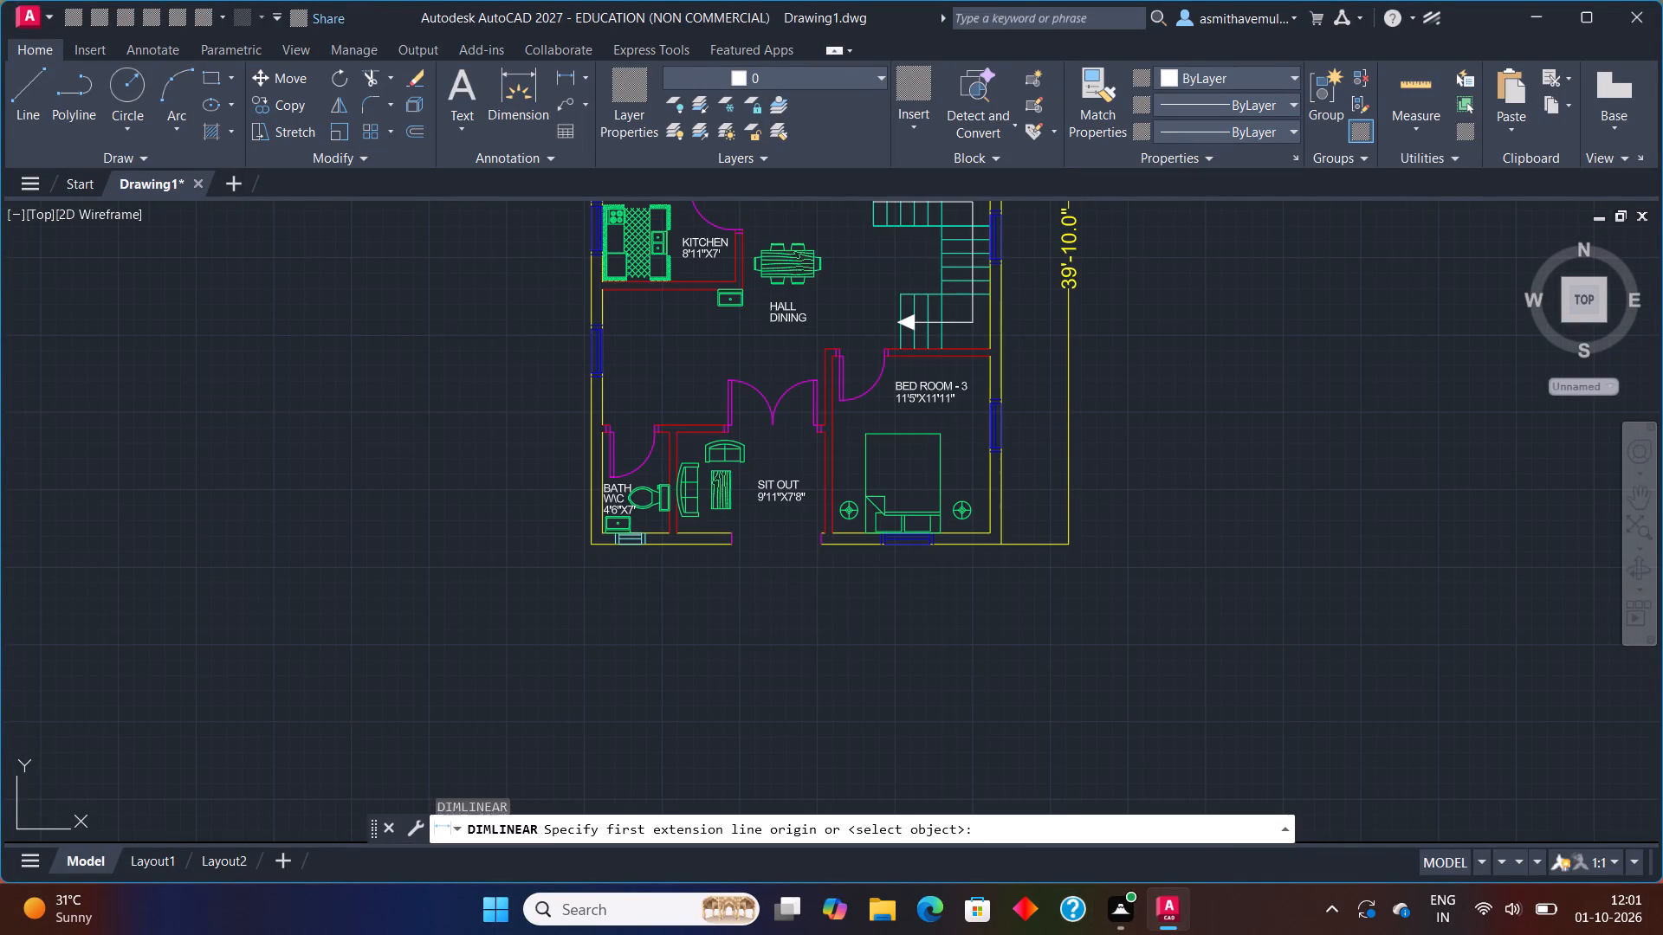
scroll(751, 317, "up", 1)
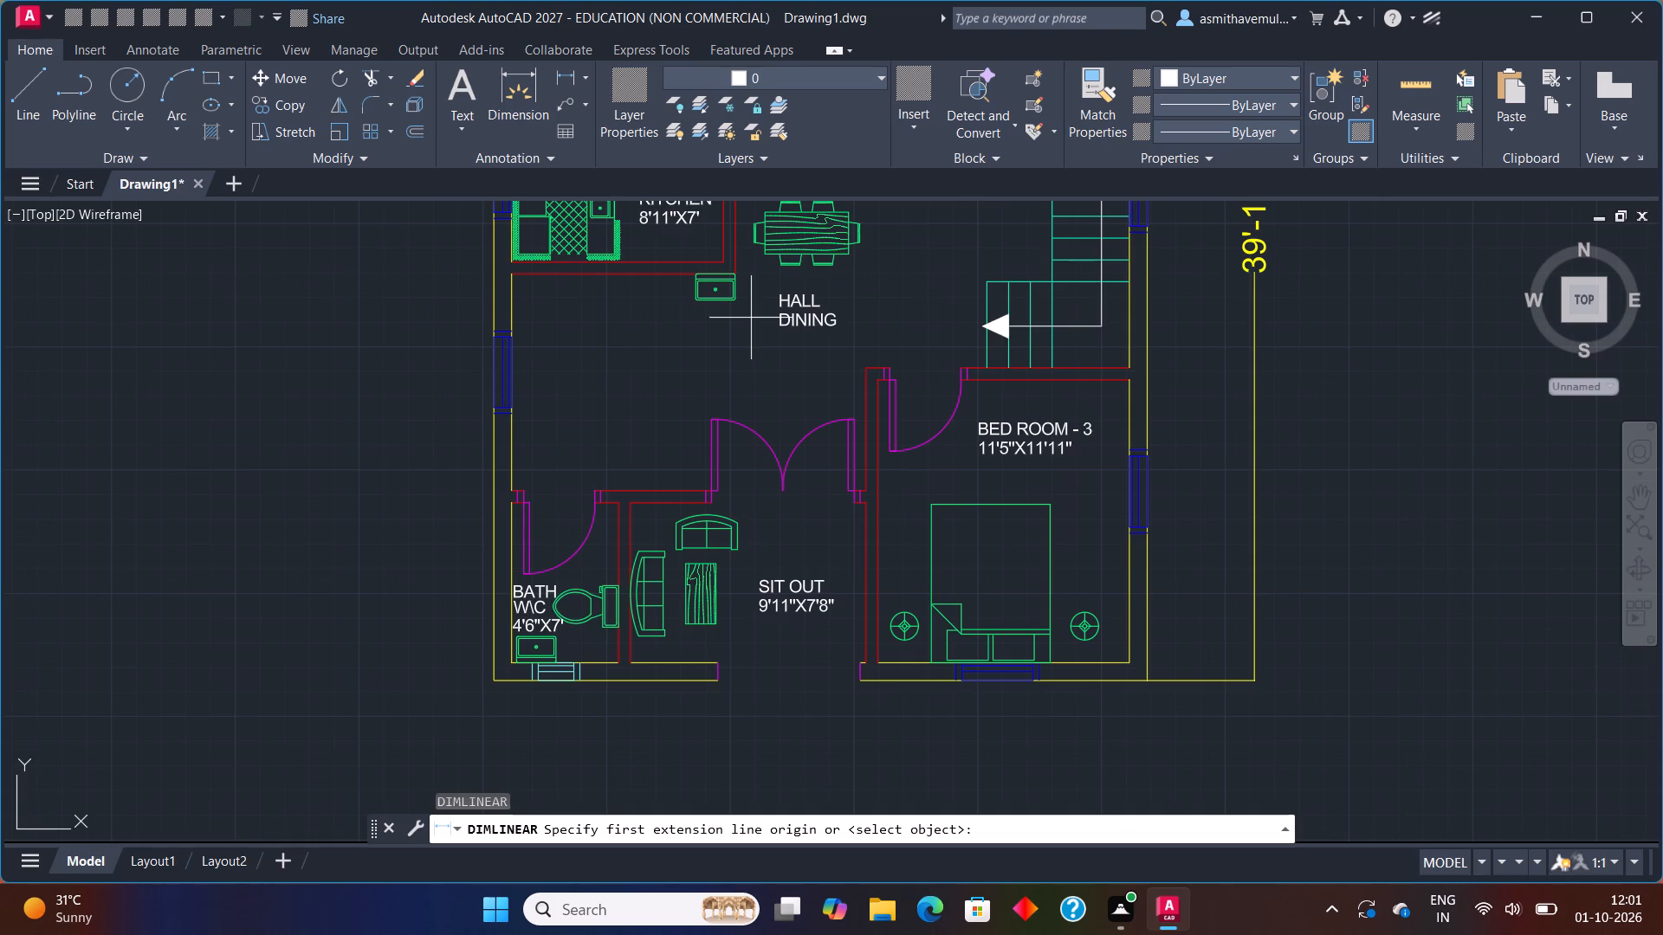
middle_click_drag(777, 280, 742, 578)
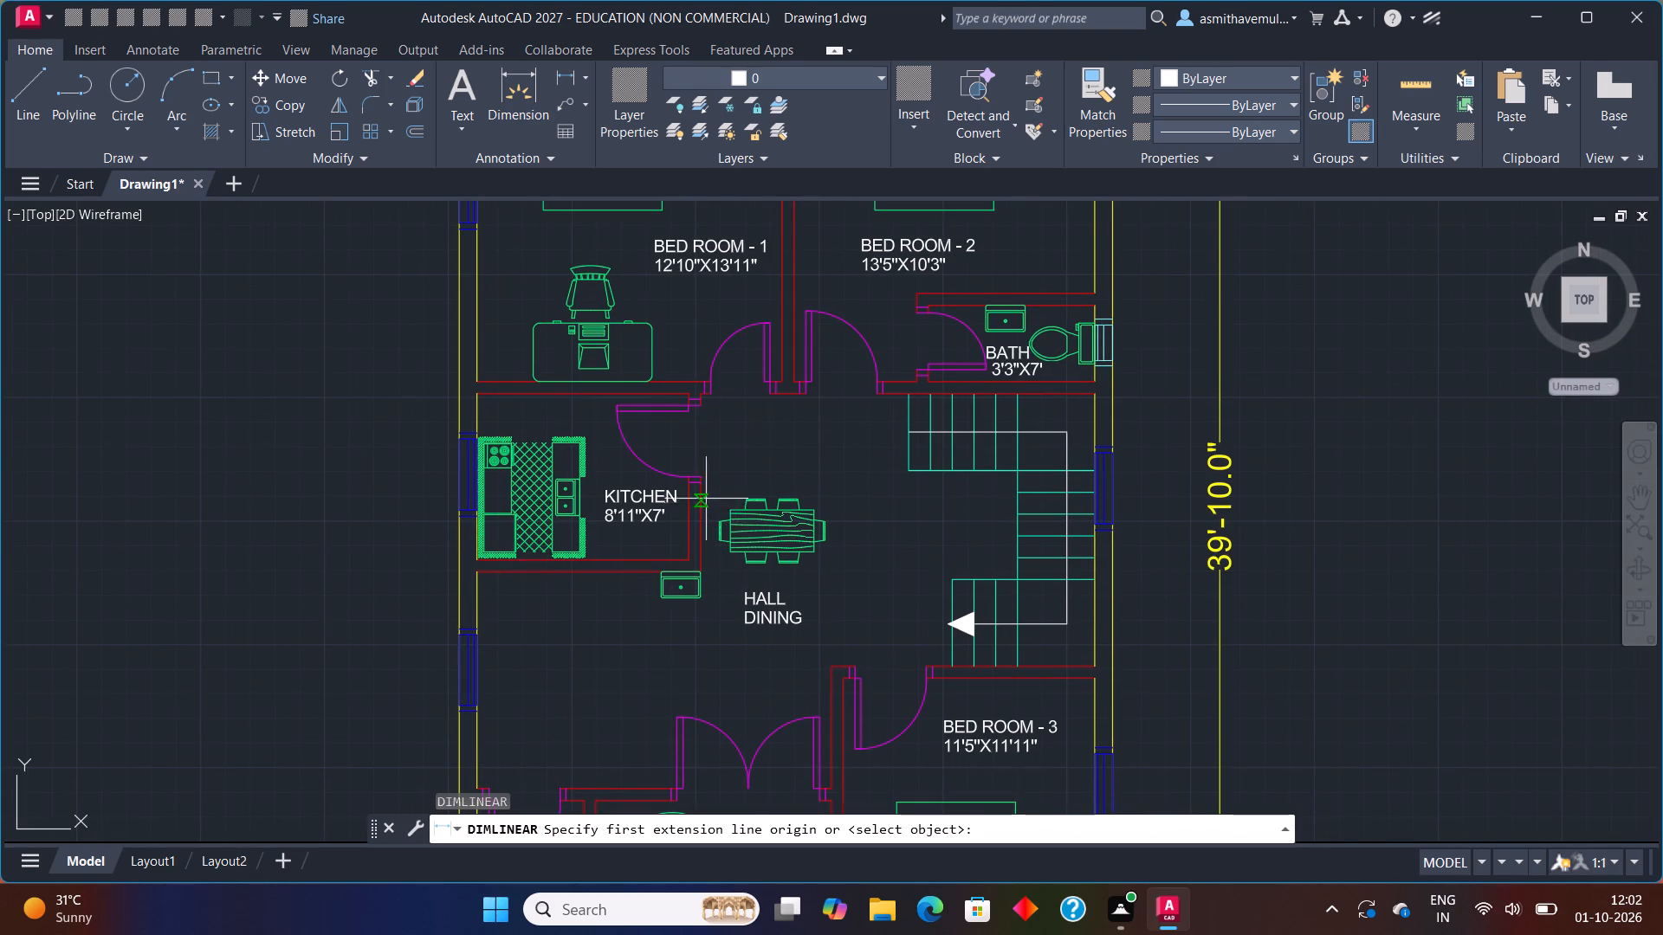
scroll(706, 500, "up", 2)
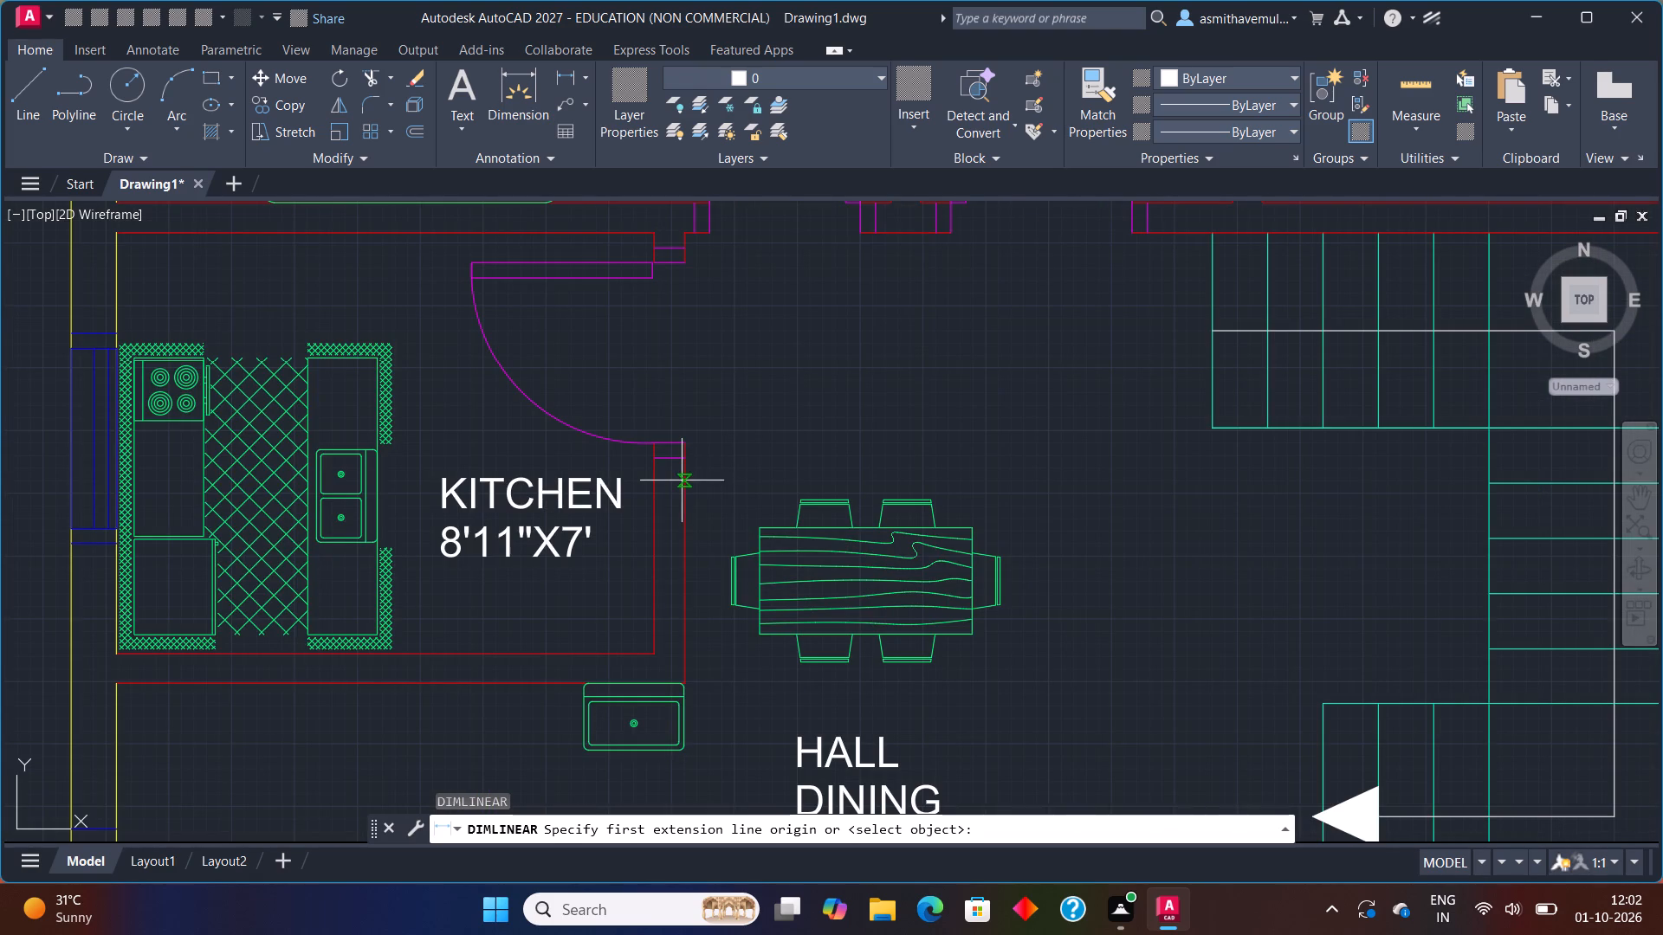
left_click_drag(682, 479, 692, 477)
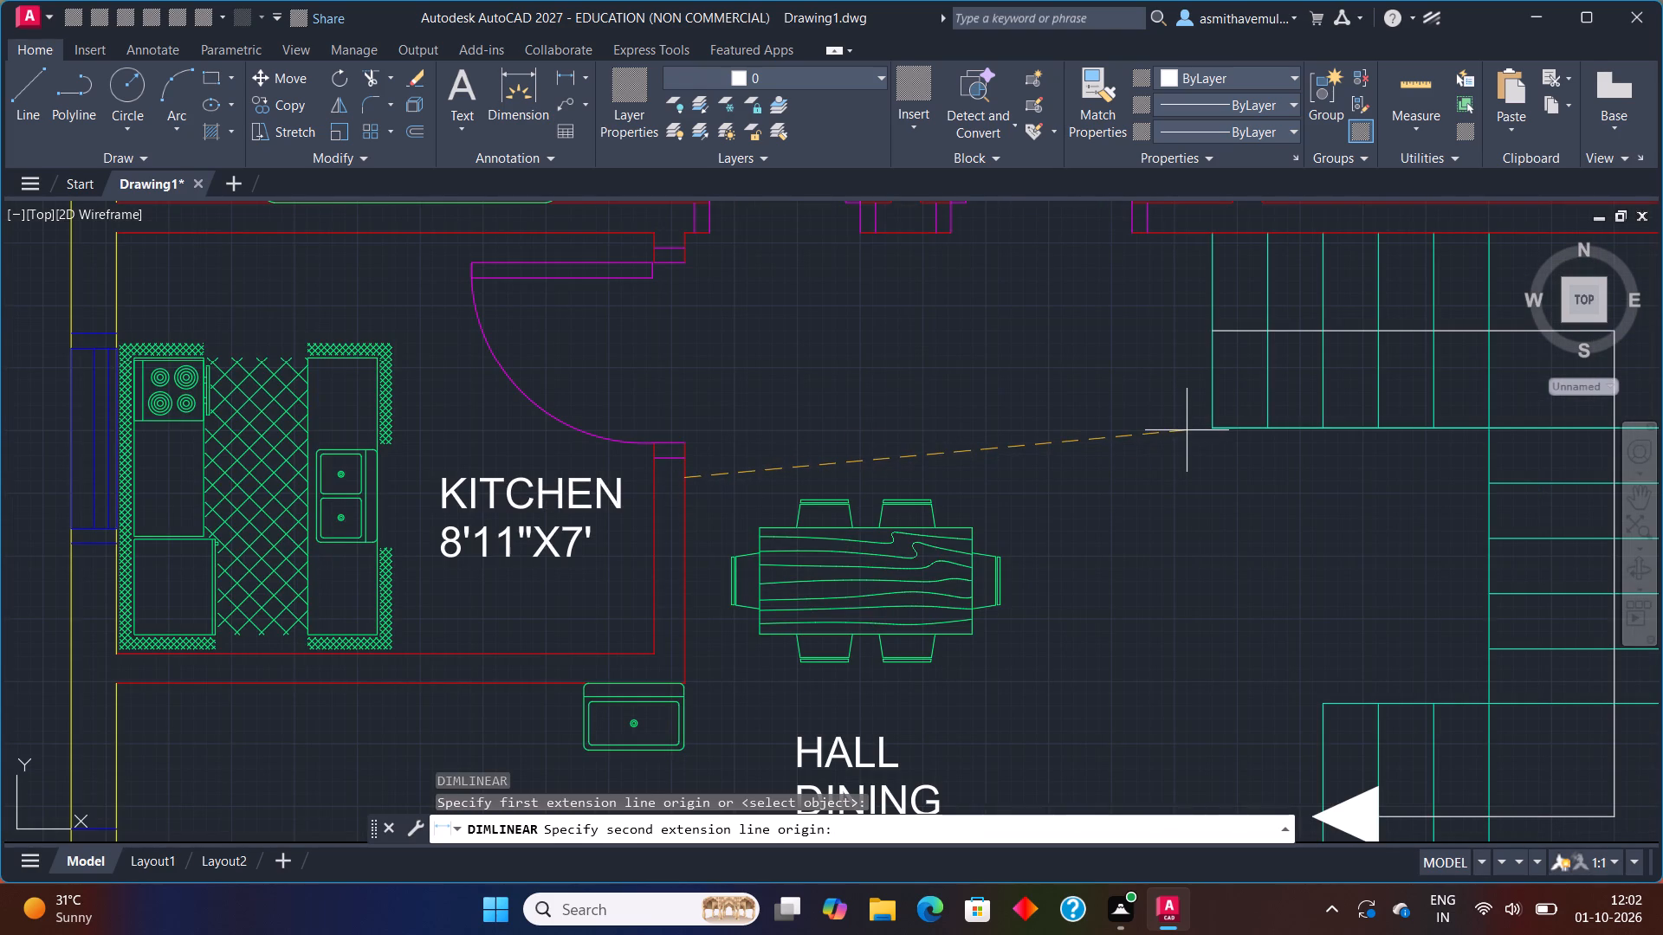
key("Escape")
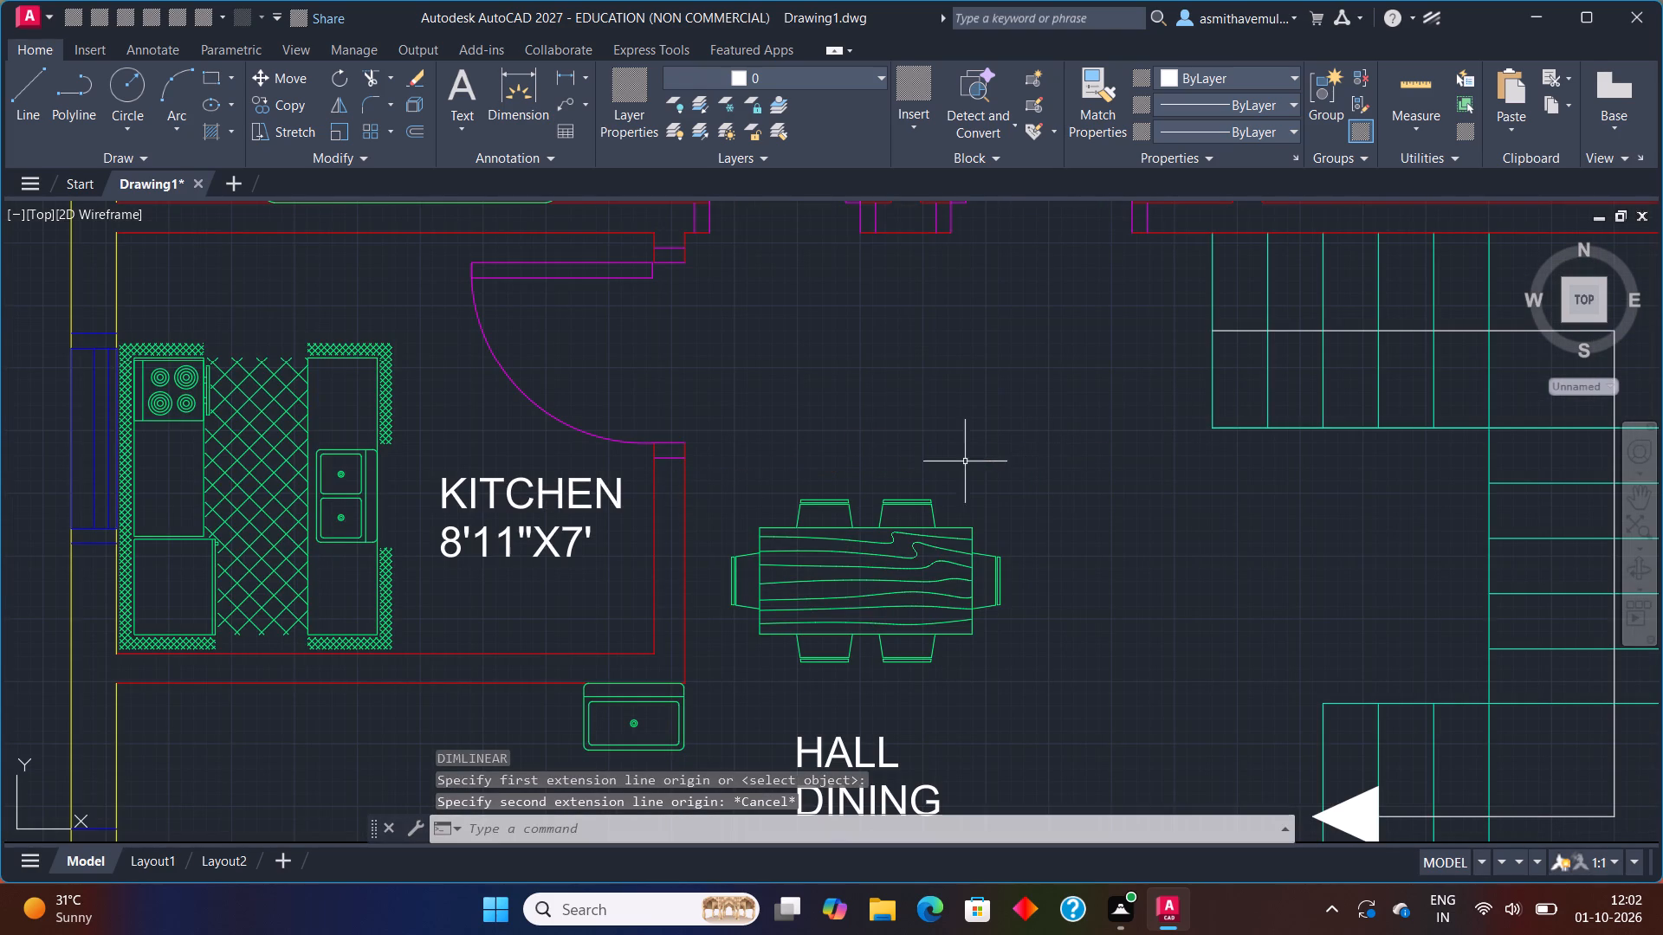
Add a horizontal linear dimension above the dining table, from the kitchen wall's door-side corner to the staircase corner.
scroll(885, 455, "up", 1)
scroll(884, 455, "down", 1)
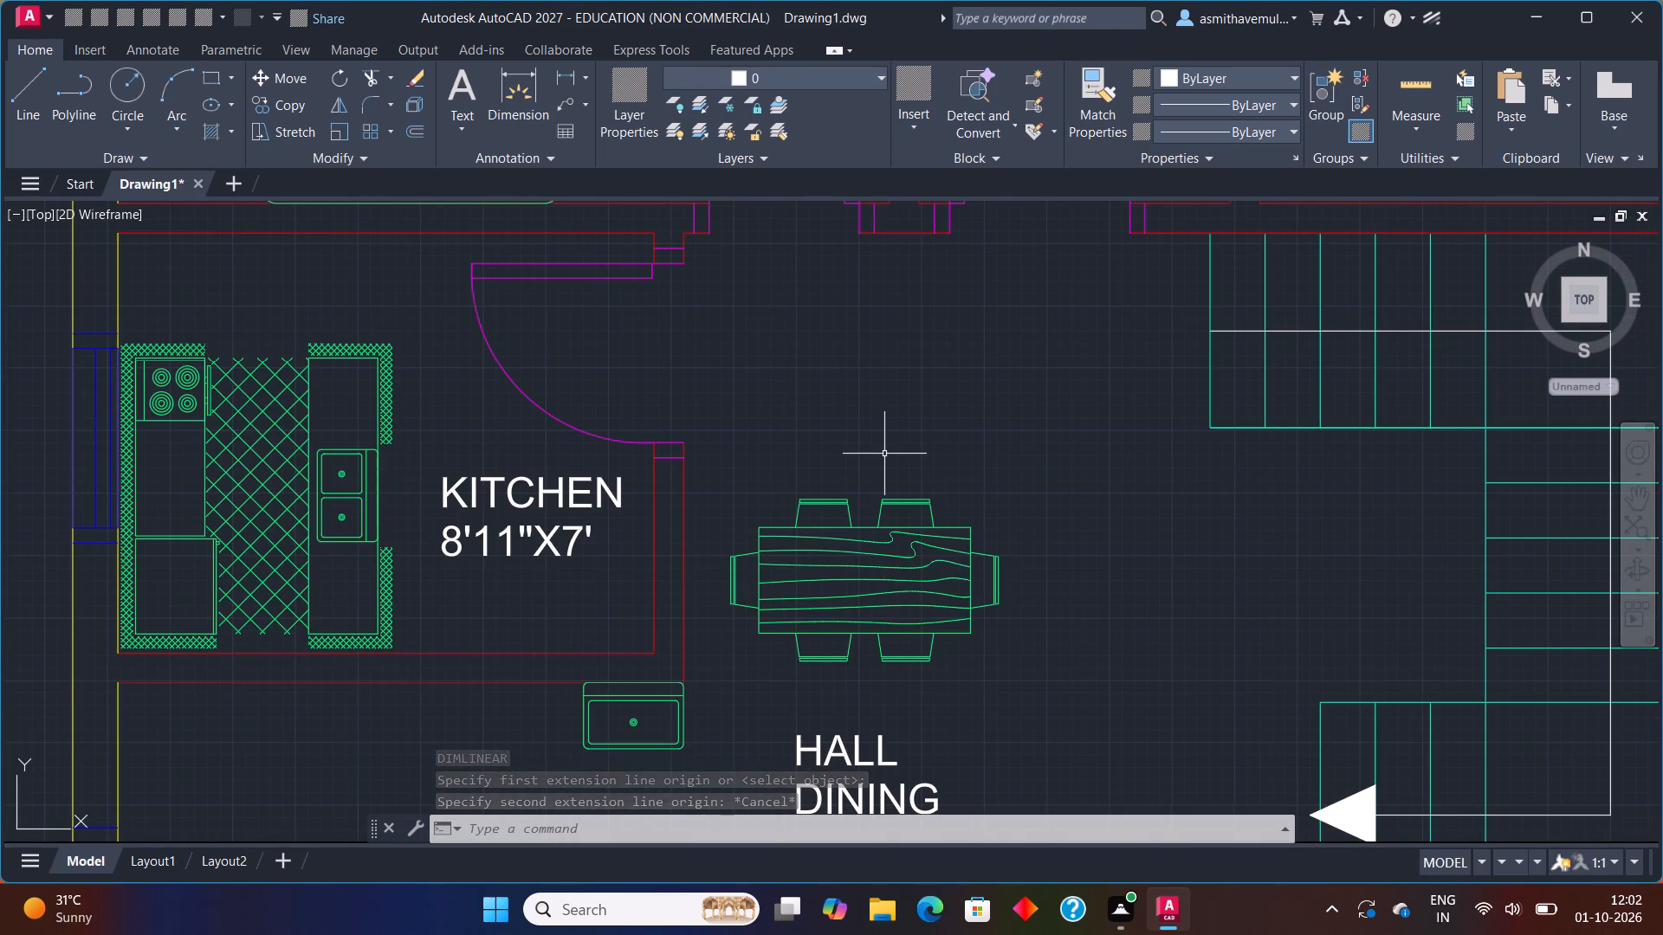
type("DL")
key("i")
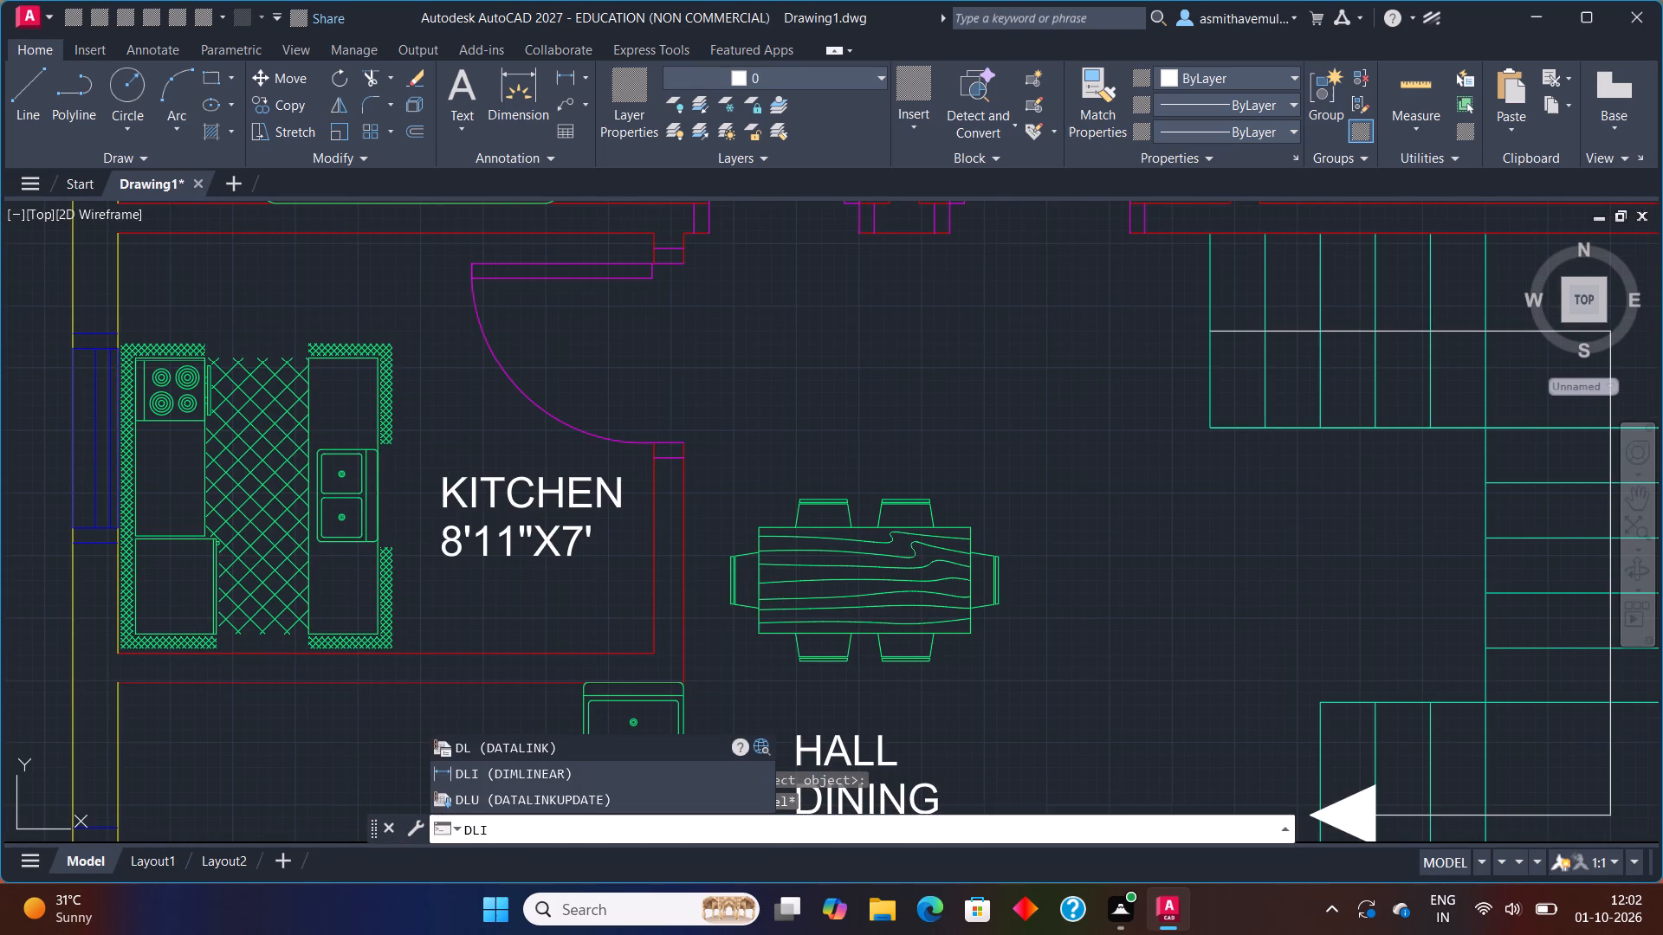
key("Return")
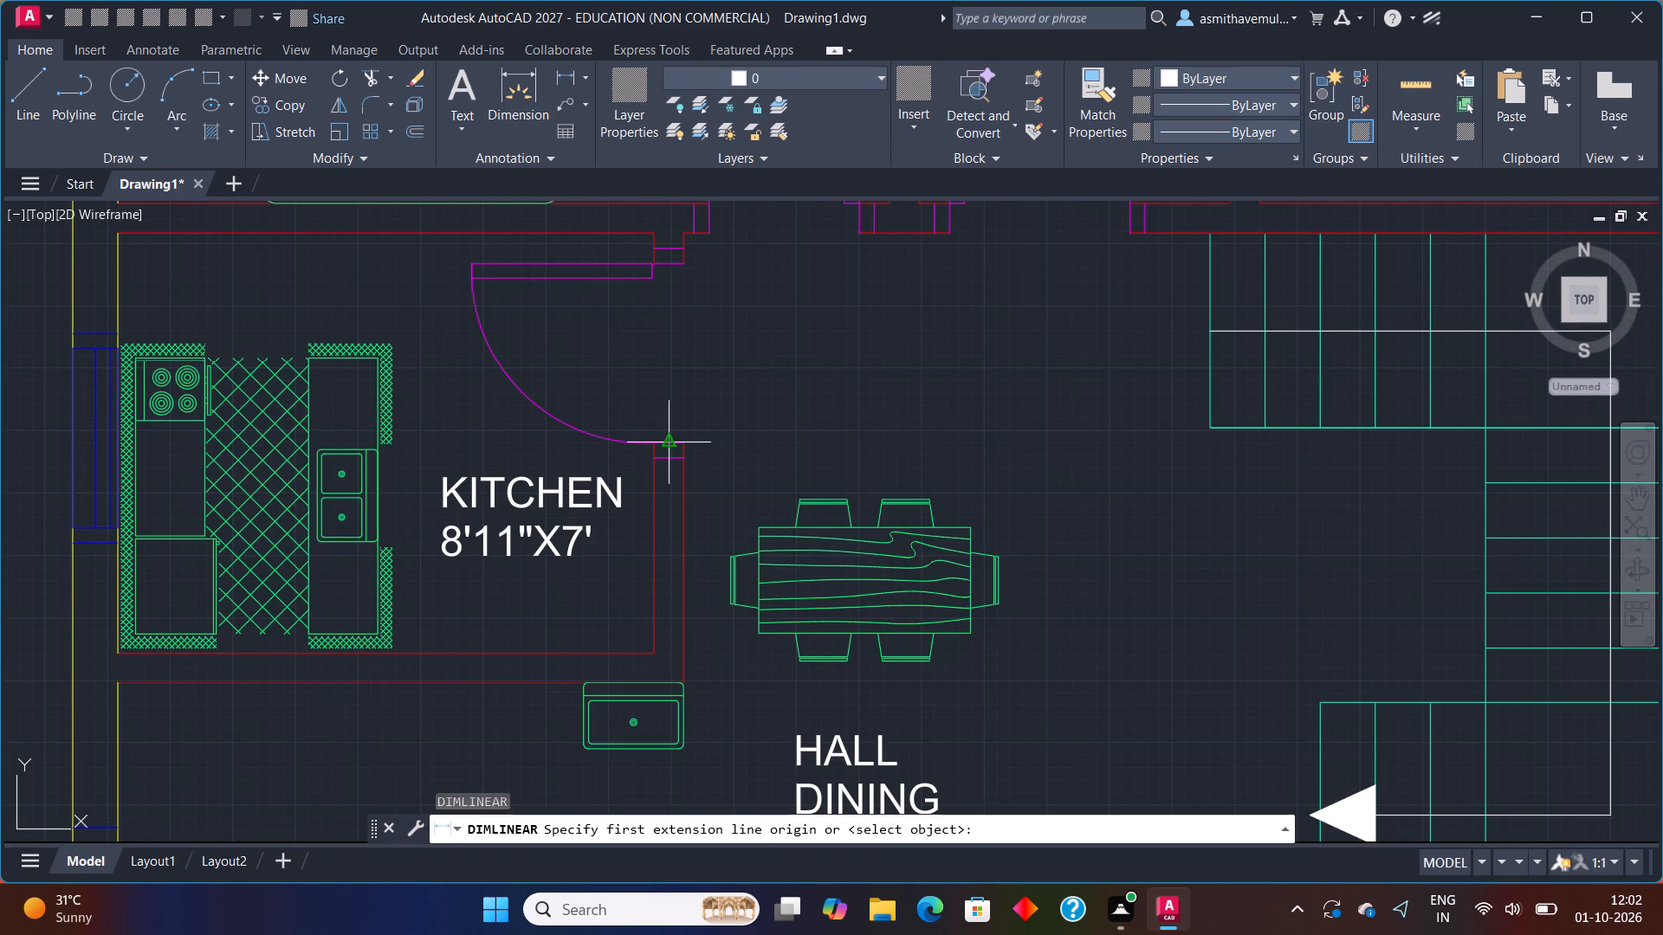
left_click(688, 449)
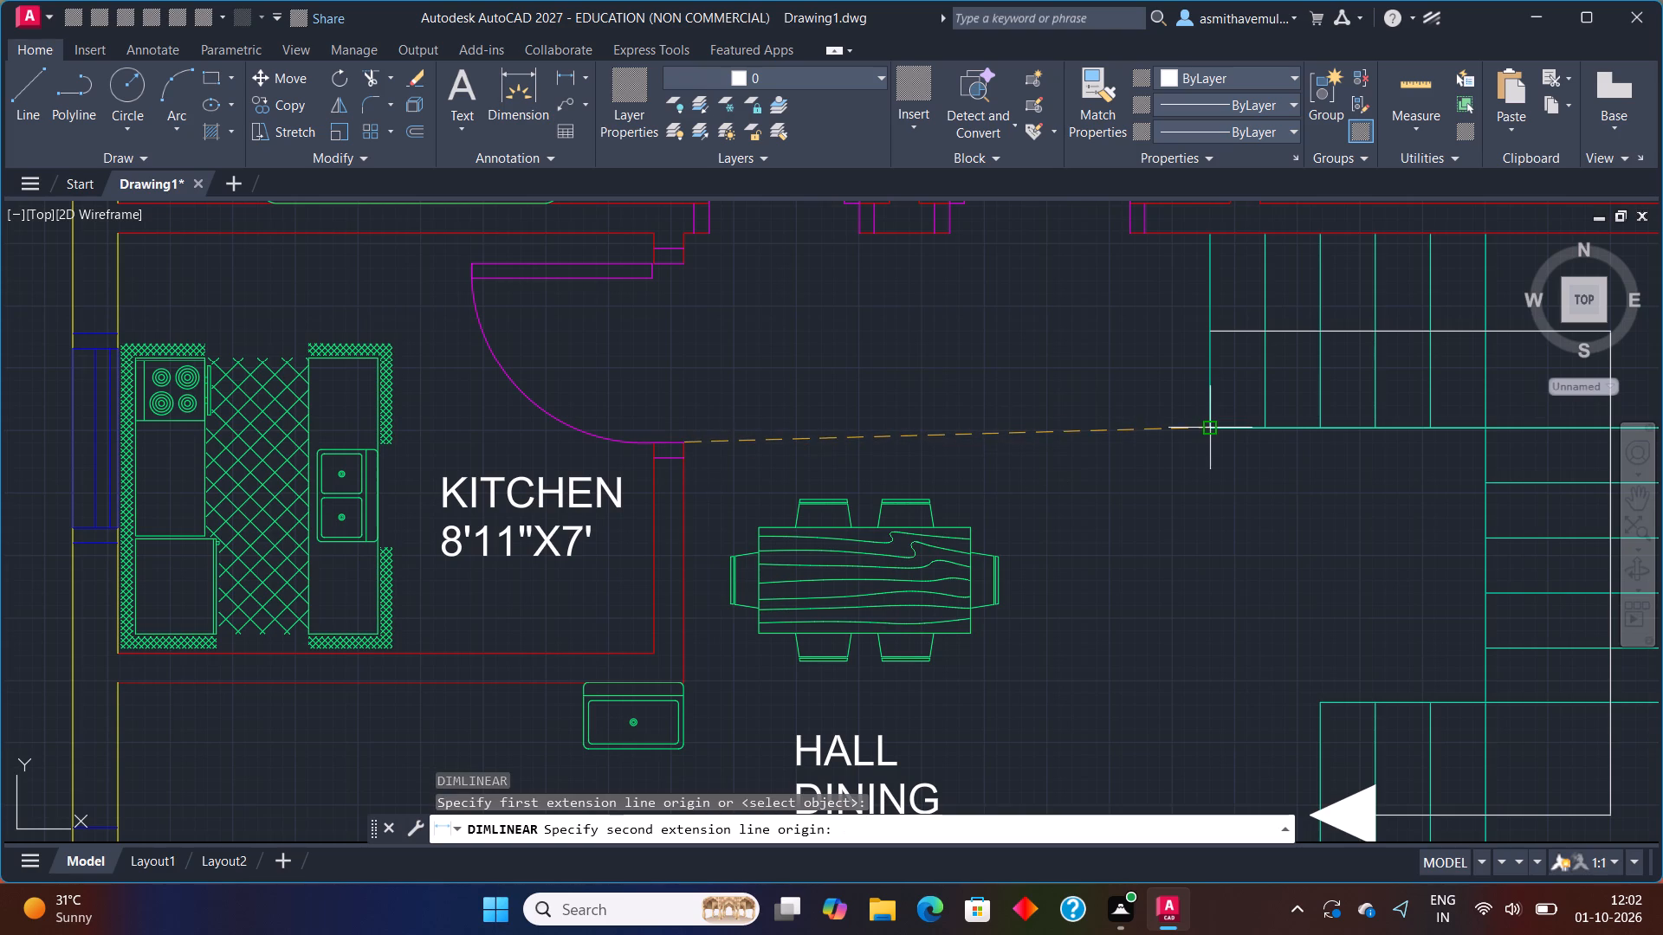
left_click(1213, 423)
left_click(1213, 414)
scroll(1131, 614, "down", 1)
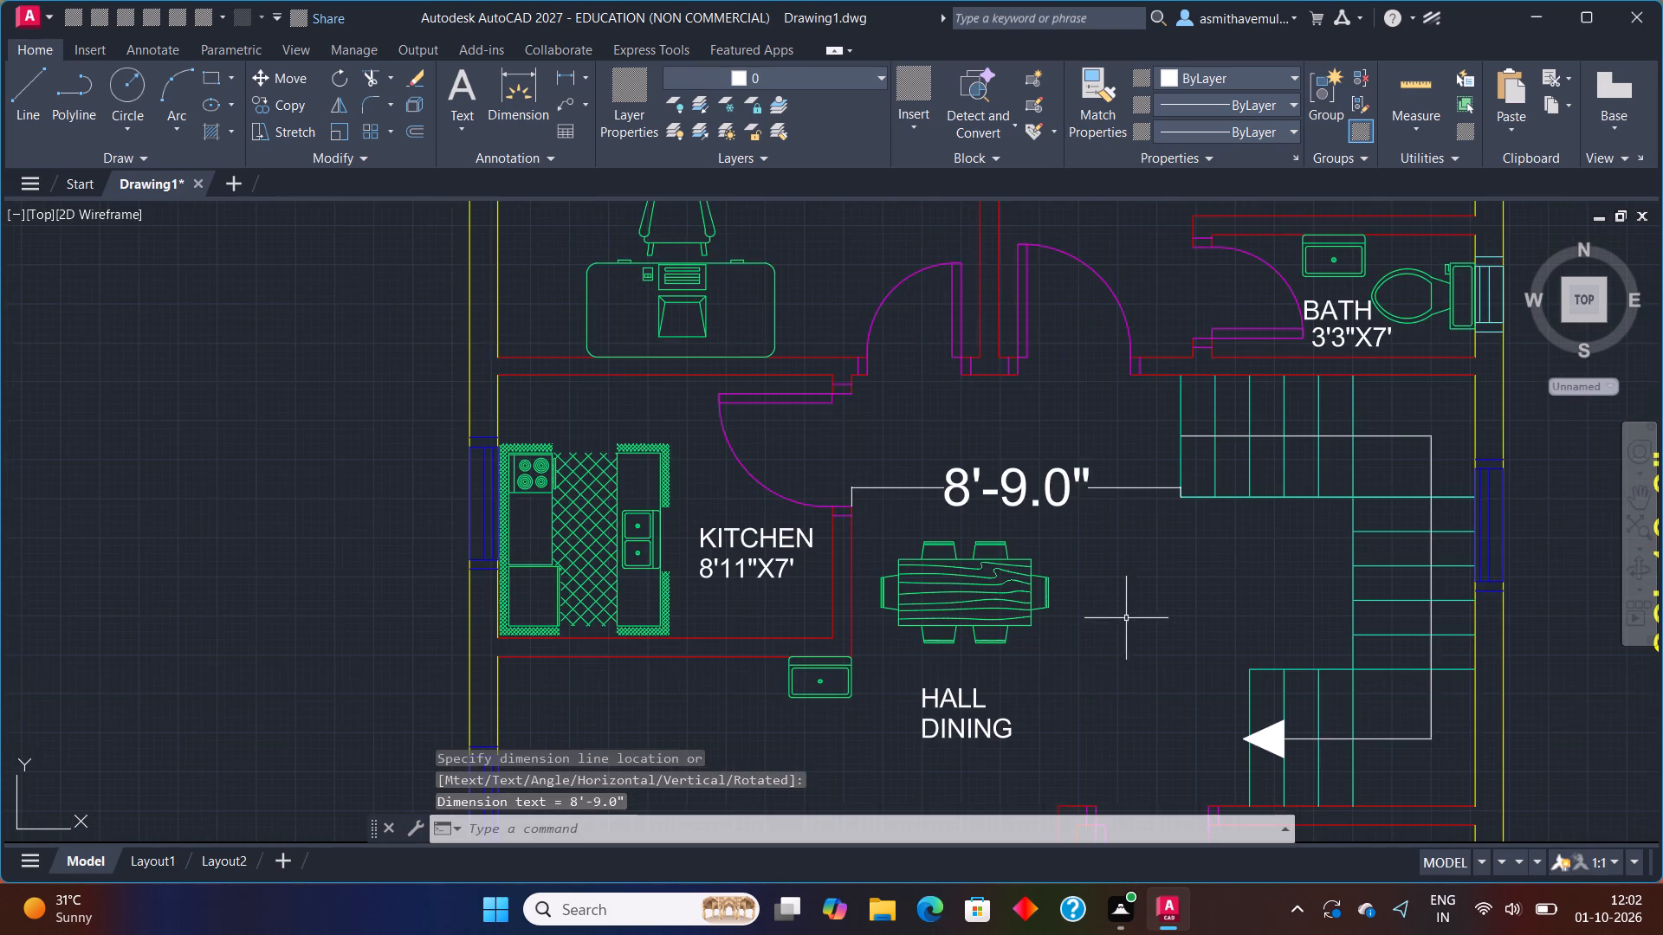
With Ortho on, add a horizontal linear dimension across the hall from the outer wall's inner face to the Bed Room 3 wall.
middle_click_drag(1033, 667, 1029, 382)
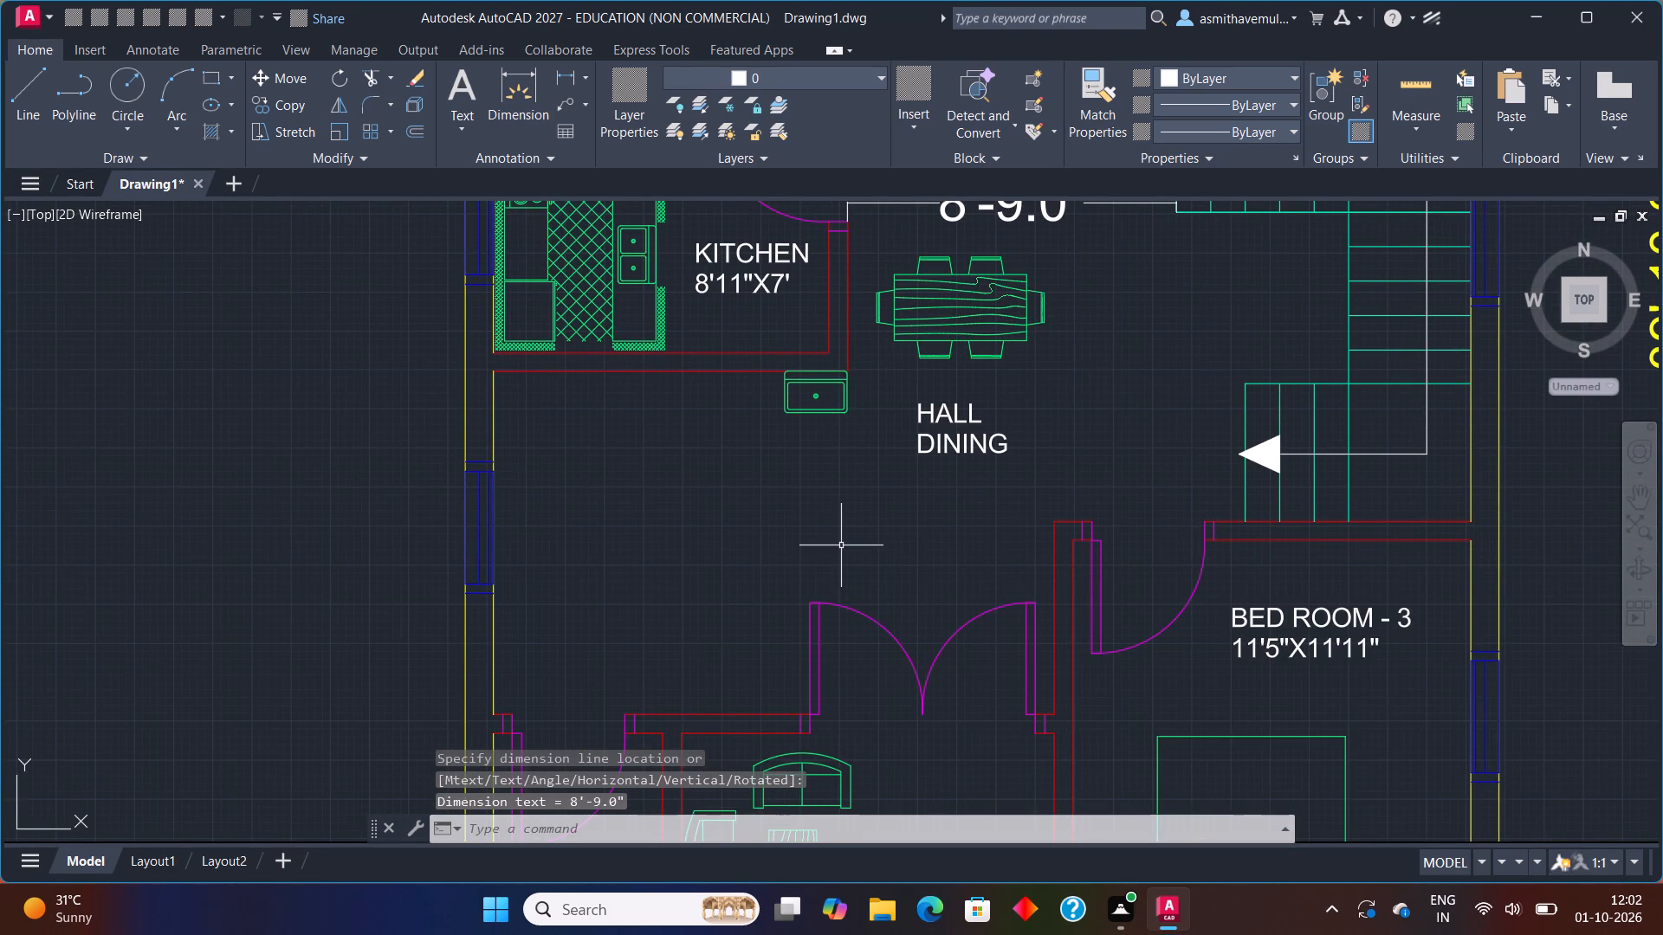
key("d")
key("l")
key("i")
key("Return")
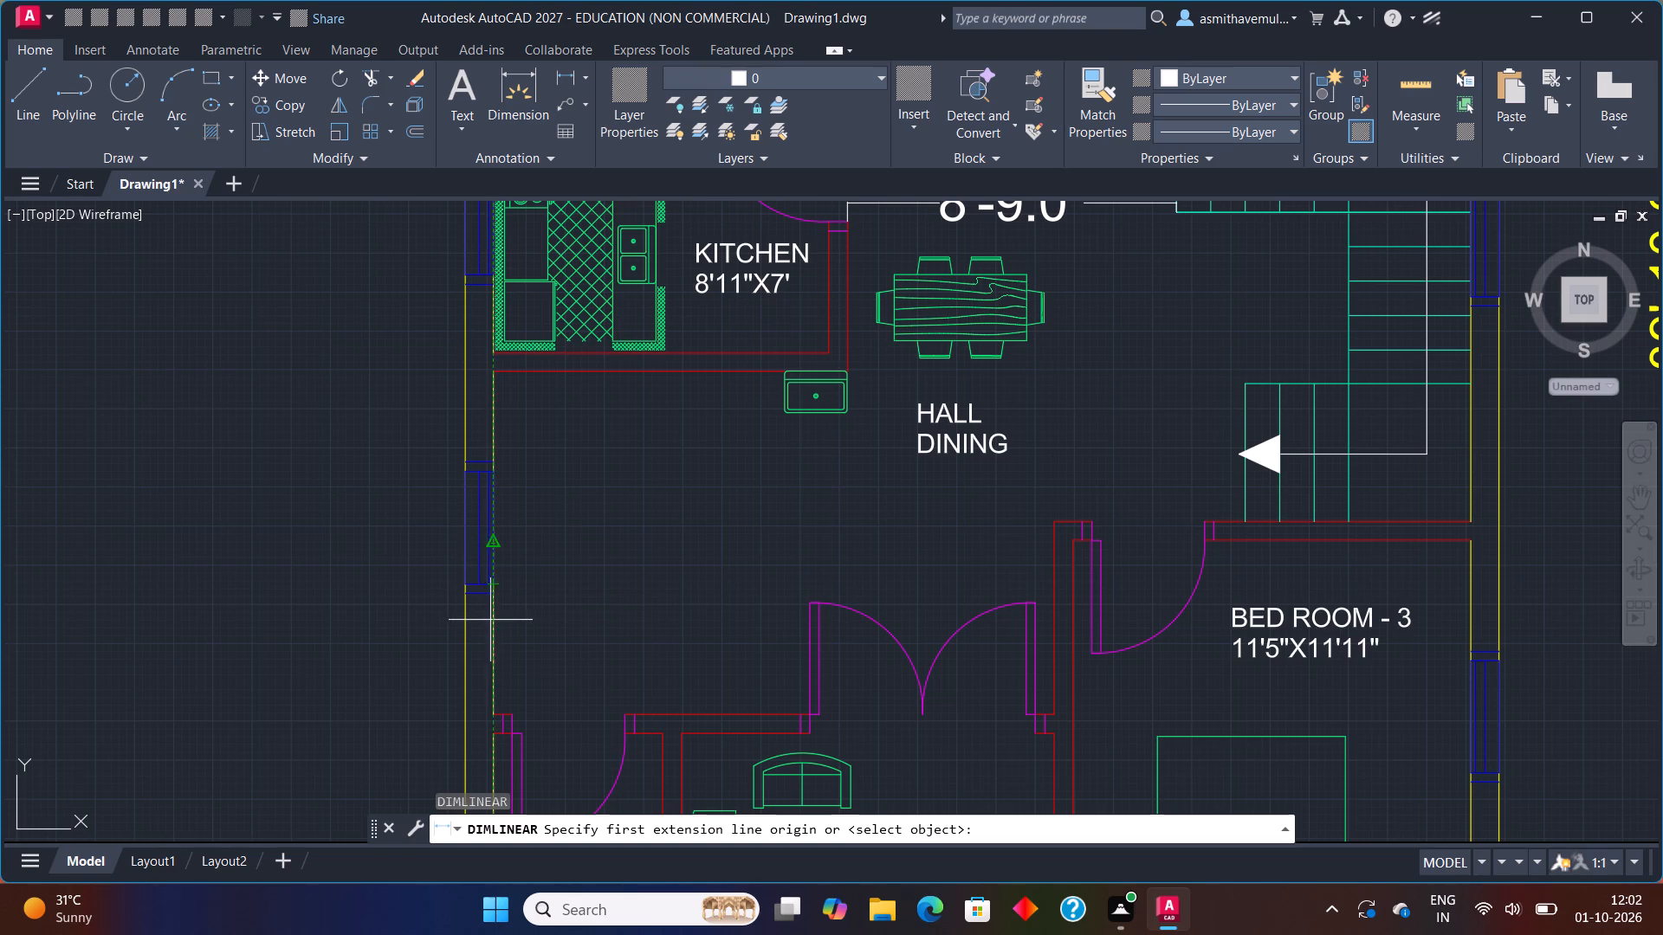
scroll(503, 622, "up", 2)
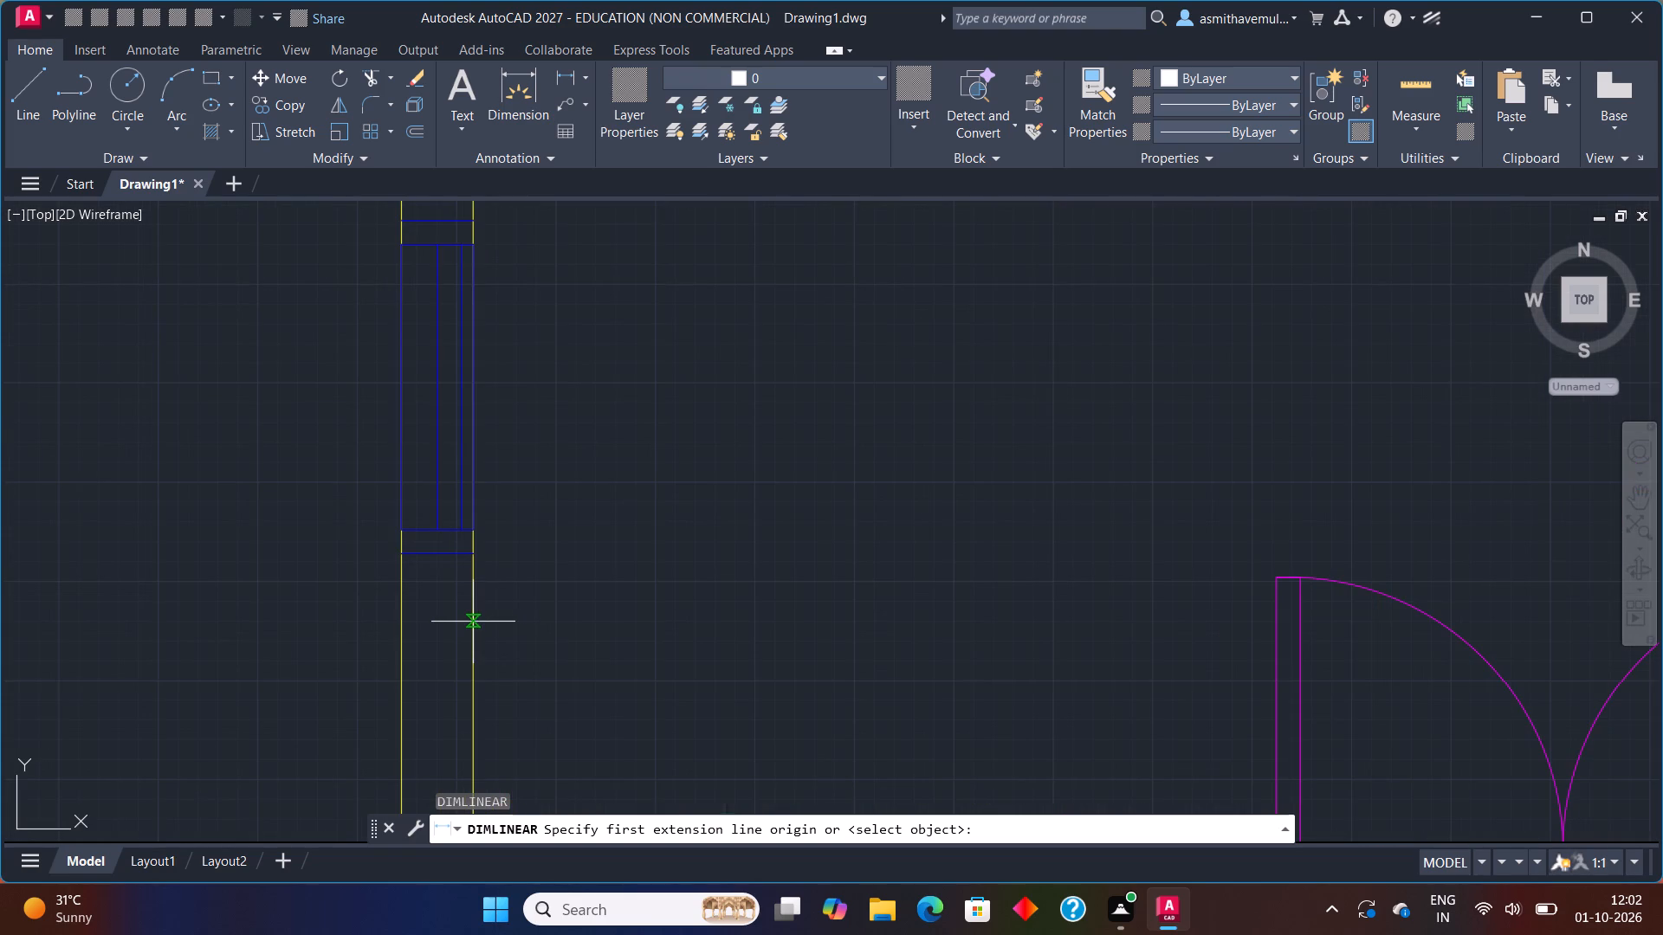
left_click(471, 624)
scroll(1226, 666, "down", 2)
middle_click_drag(1225, 663, 1000, 594)
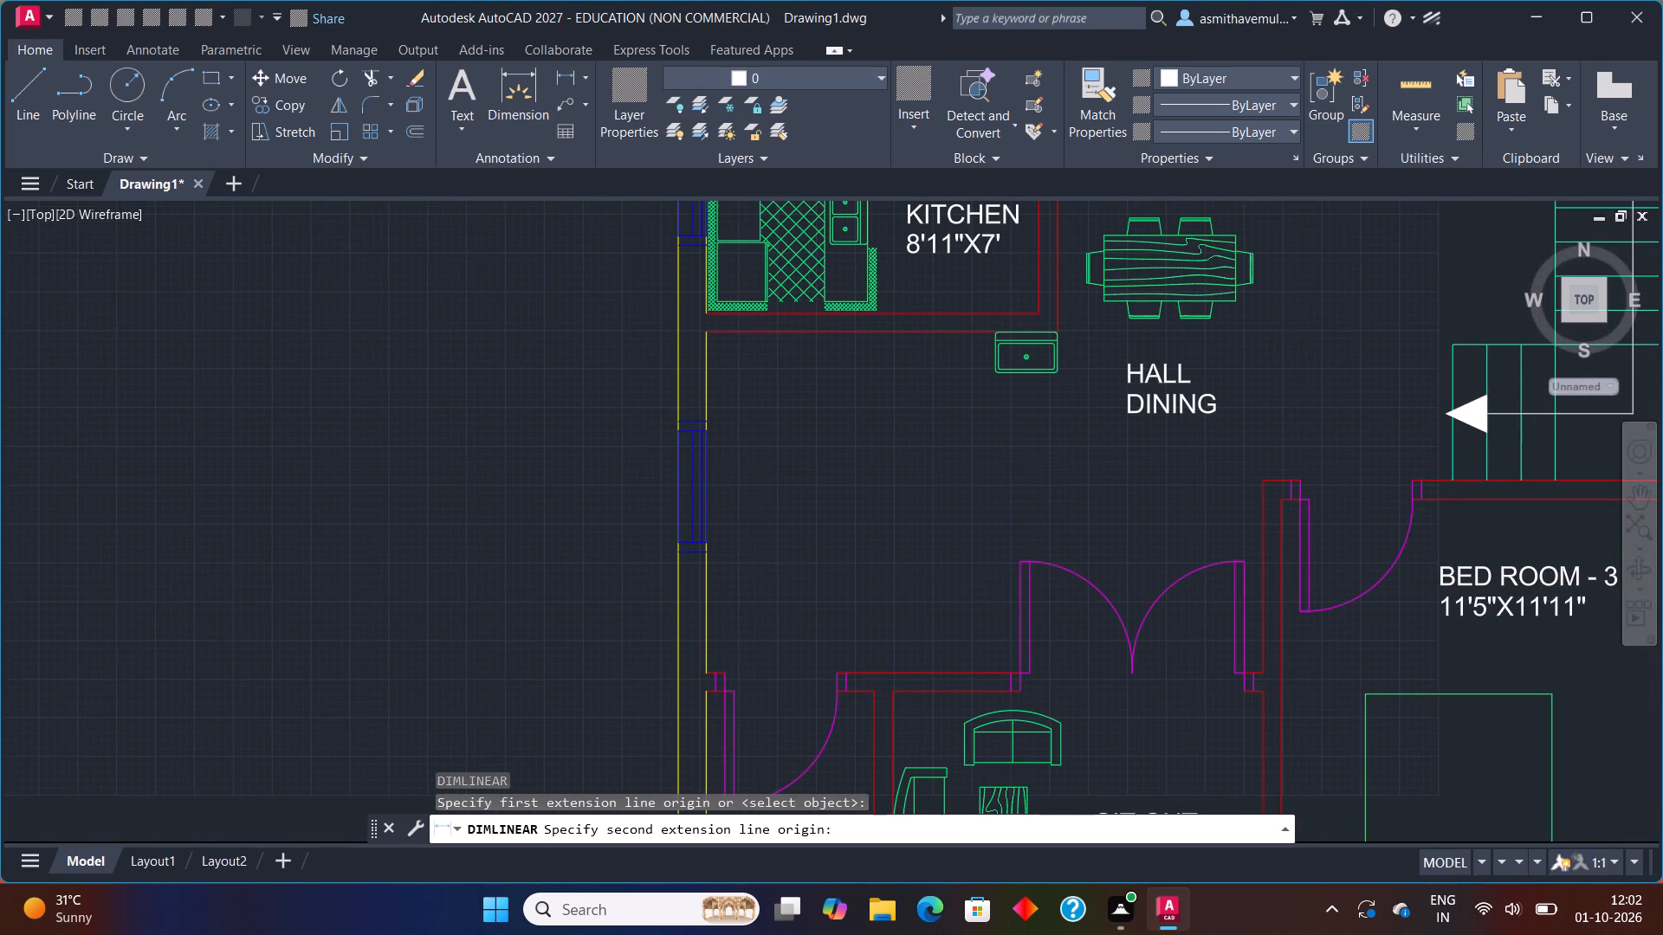
key("F8")
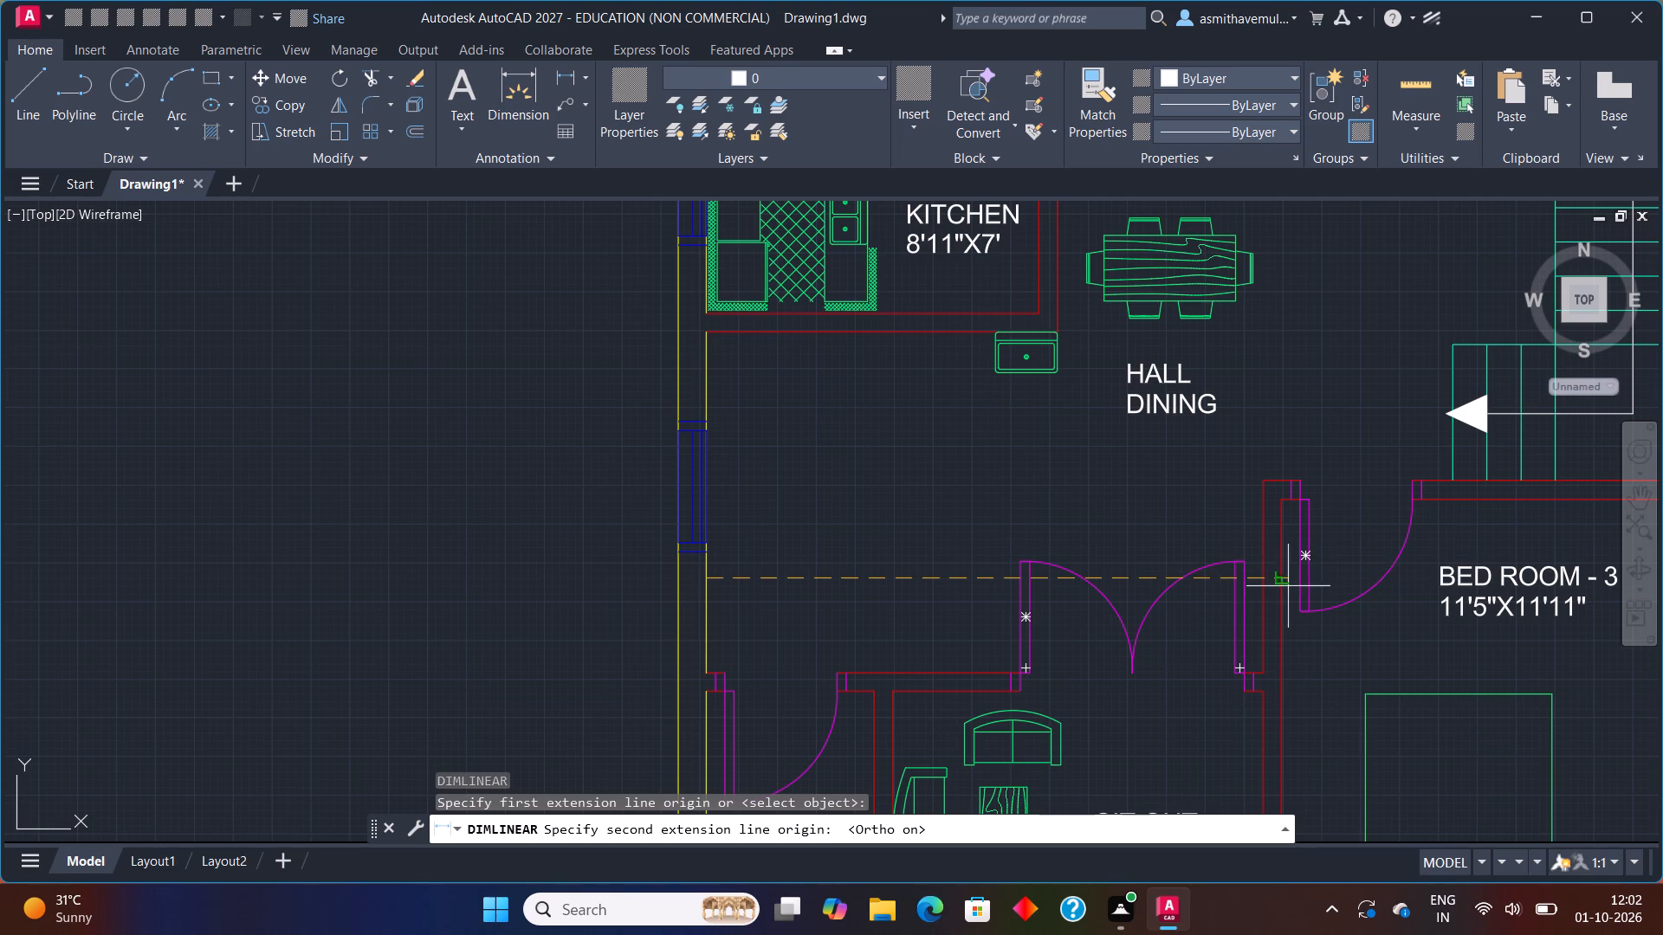
left_click(1259, 581)
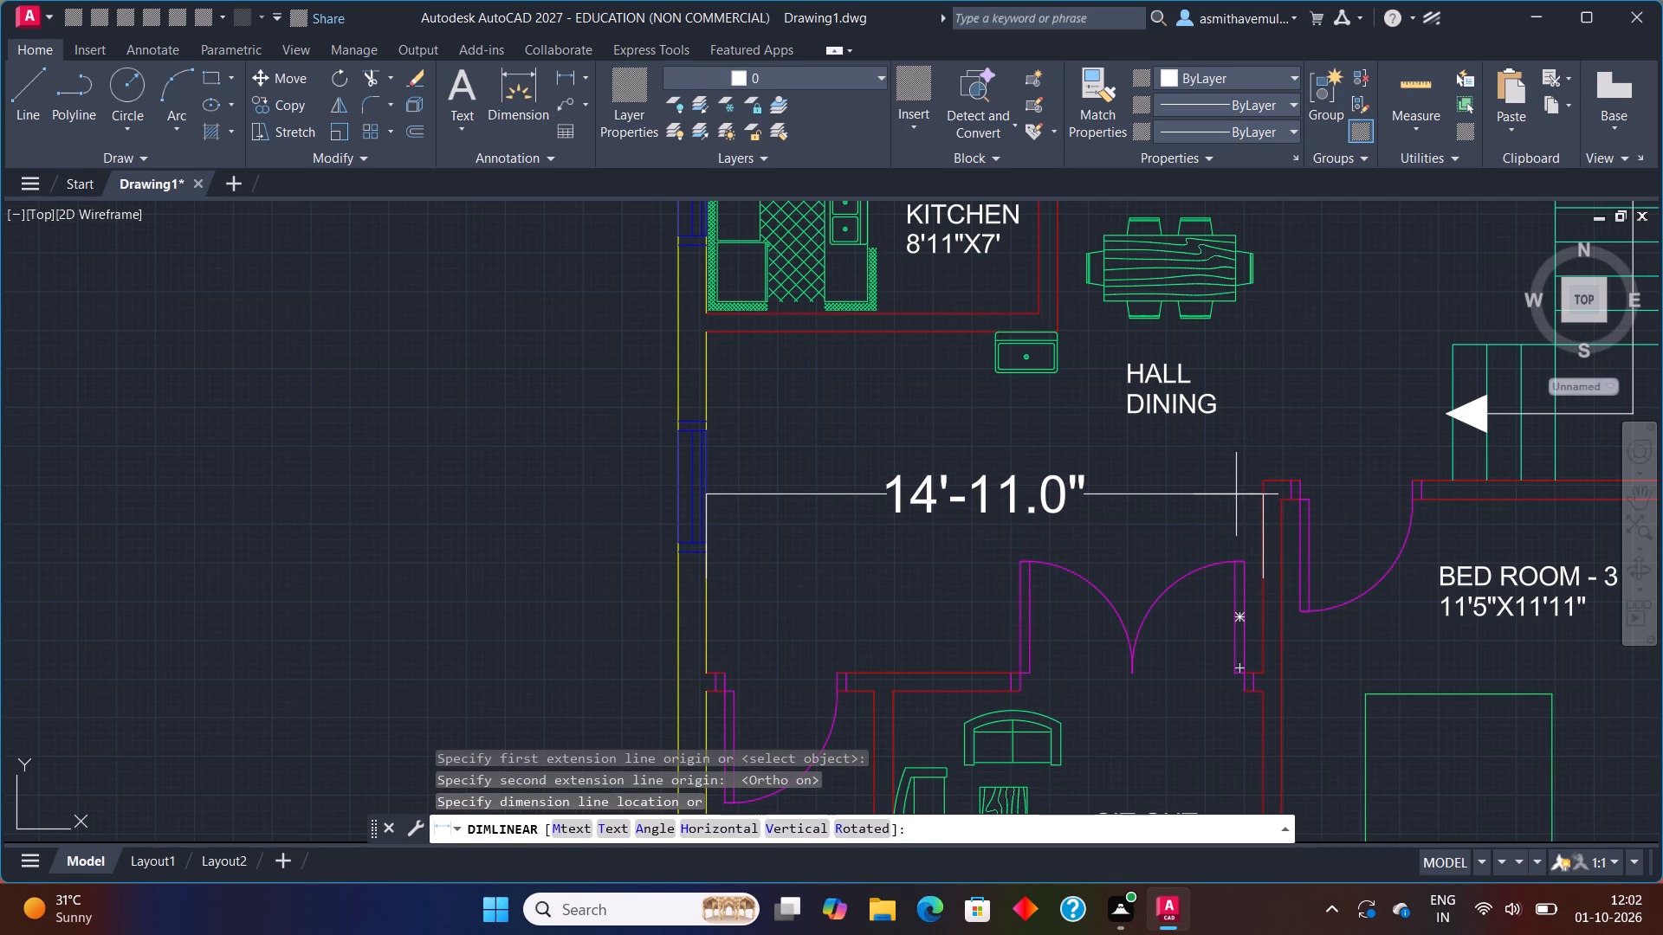
left_click(1237, 495)
Add a vertical linear dimension across the hall from the kitchen's lower wall to the wall above the bath and sit out.
type("DL")
key("i")
key("Return")
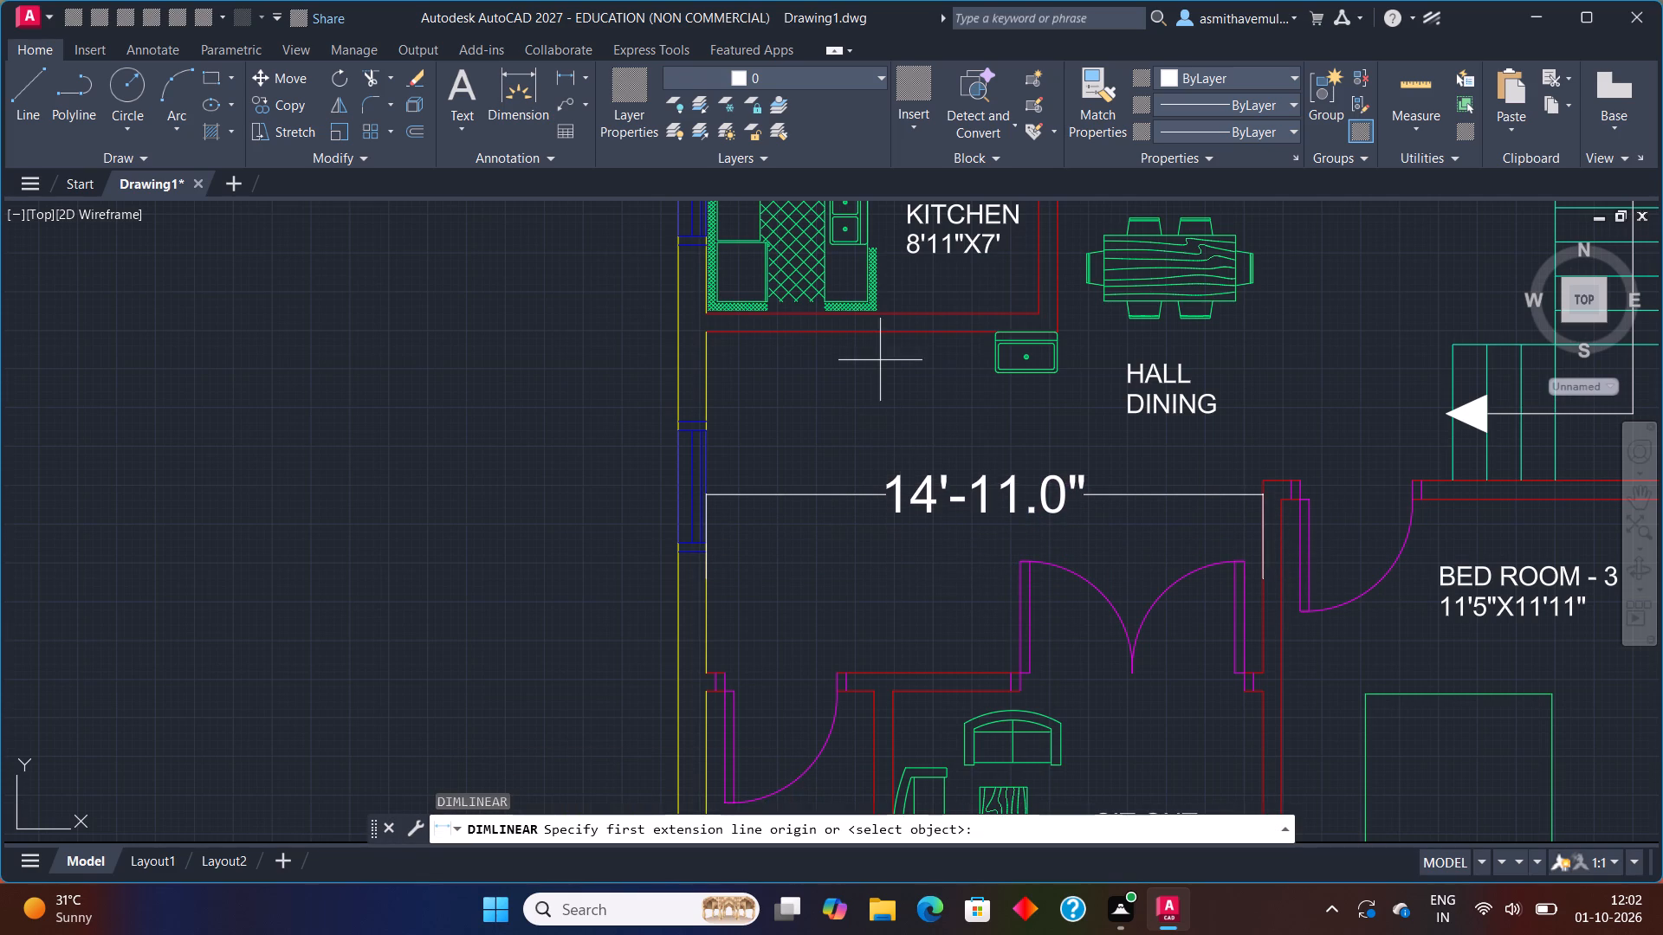
left_click(881, 329)
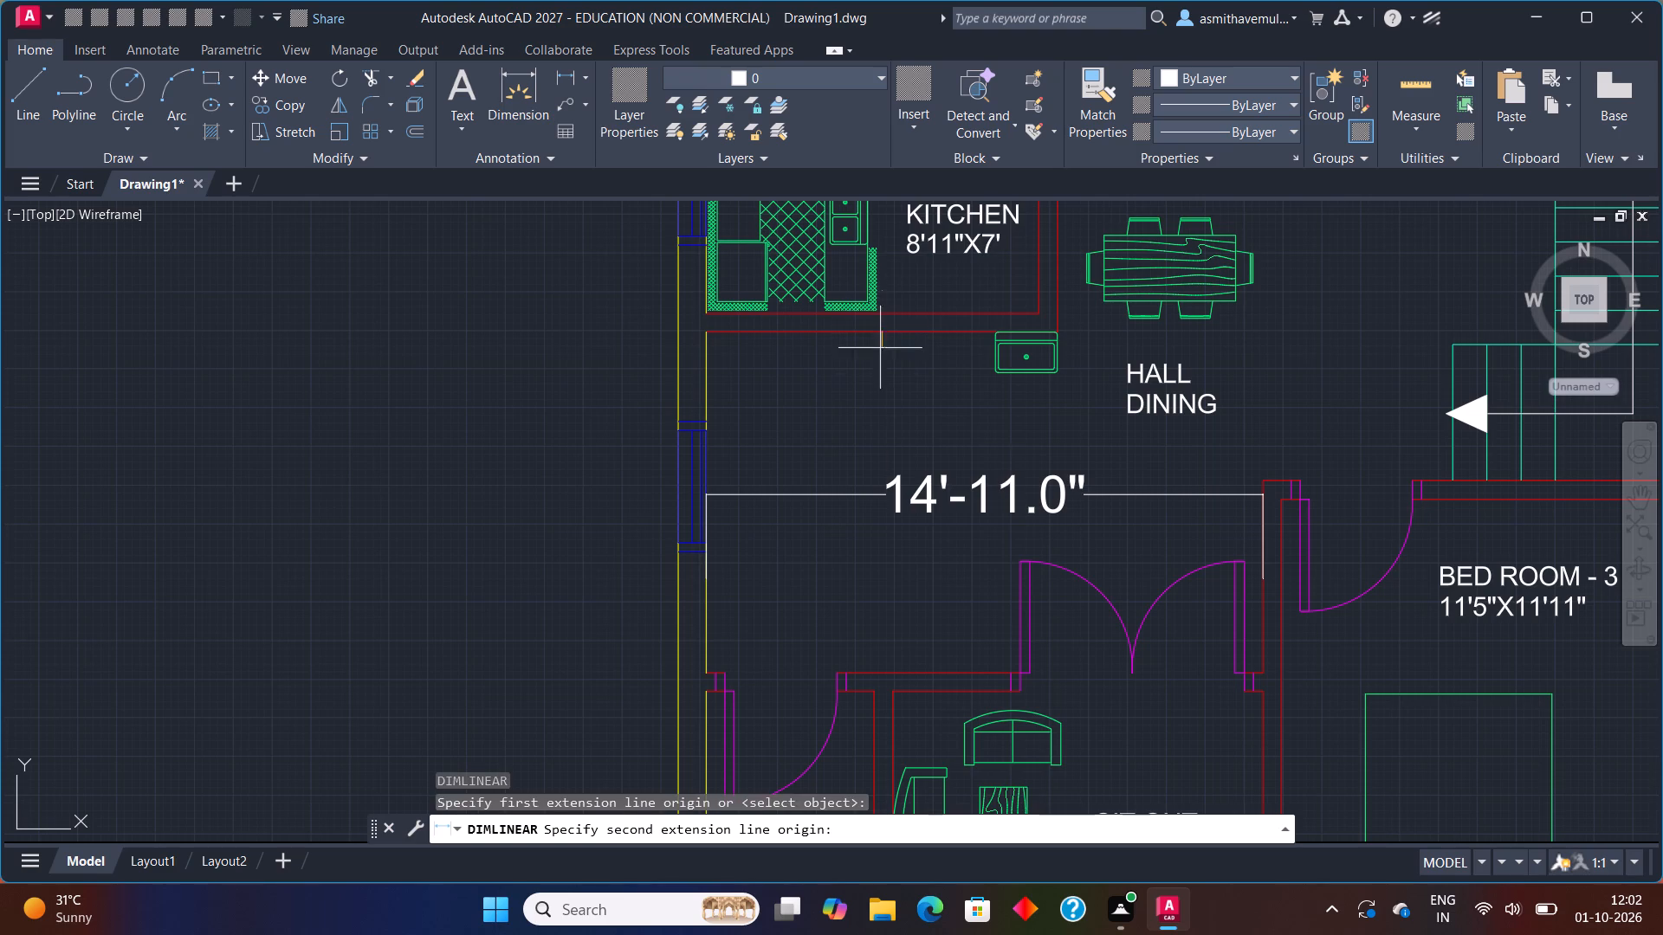
left_click(879, 669)
left_click(864, 668)
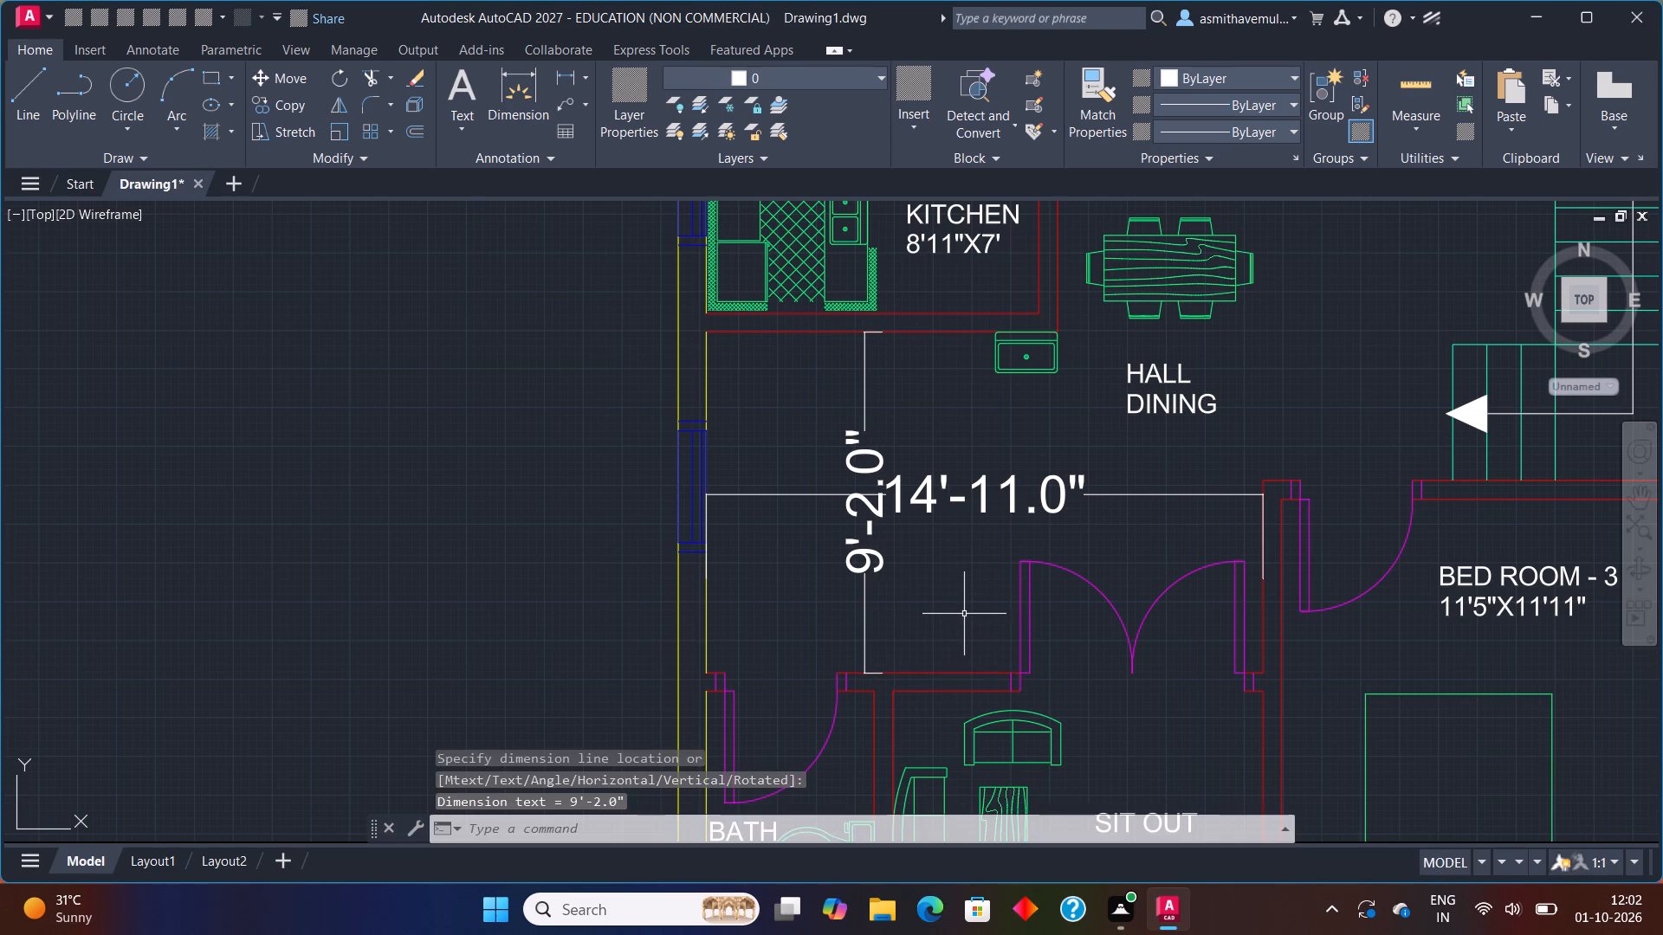
Look over the whole floor plan and examine the Bed Room 3 layout around its bed and outer-wall window.
scroll(964, 614, "down", 2)
middle_click_drag(1213, 531, 966, 565)
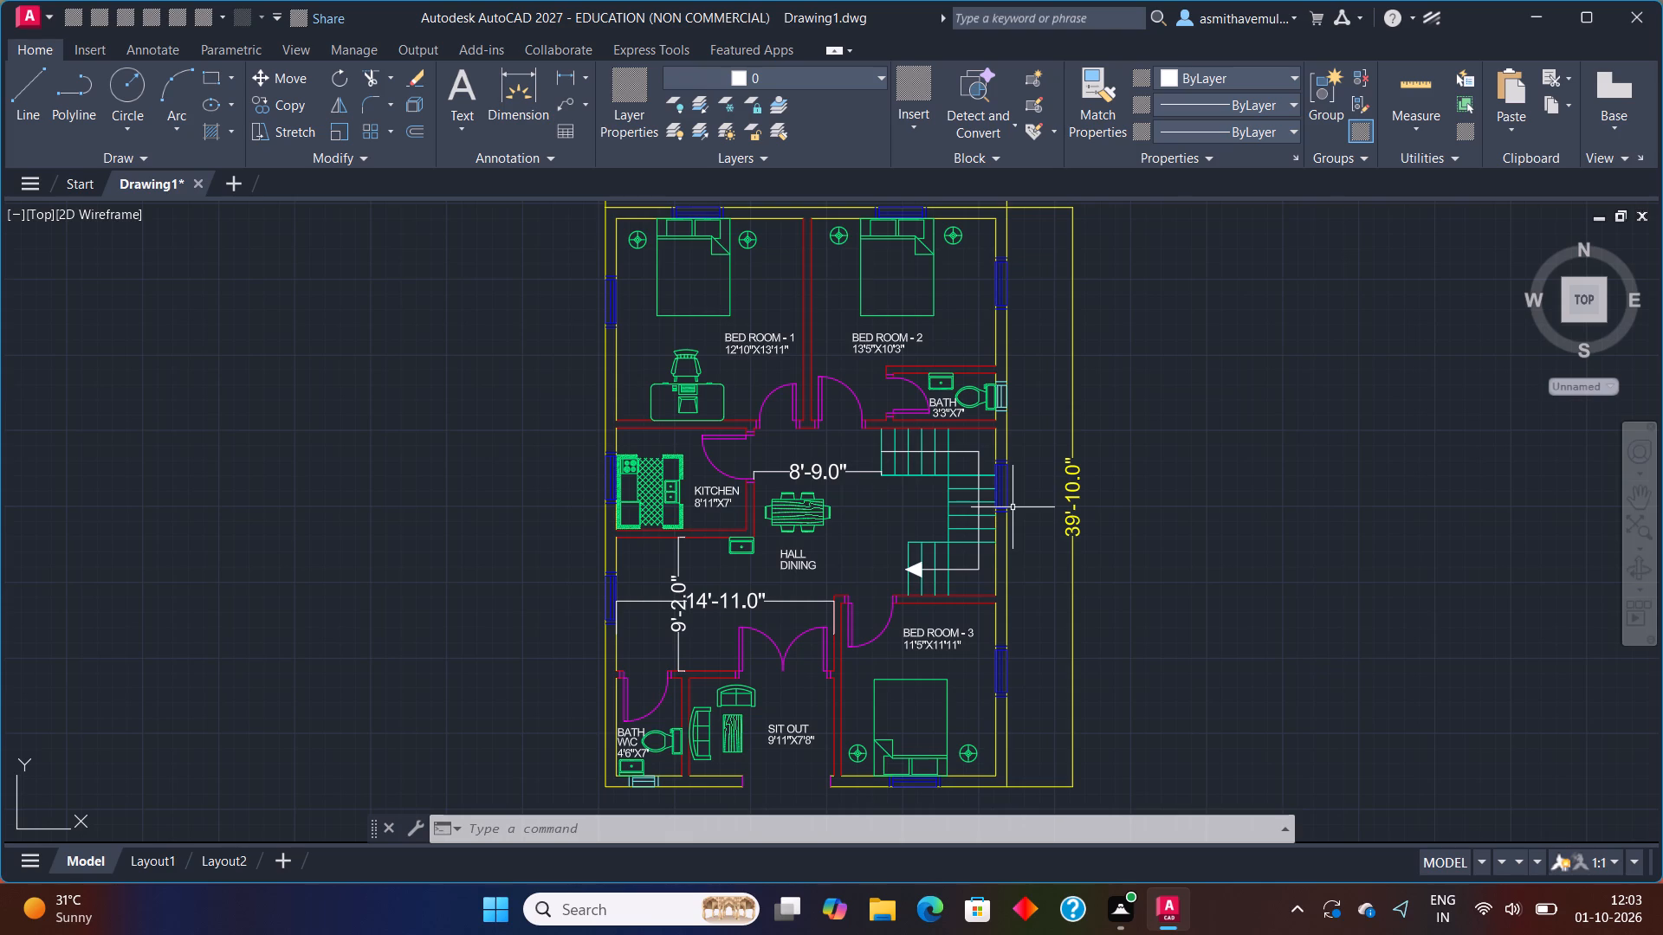
middle_click_drag(961, 759, 961, 725)
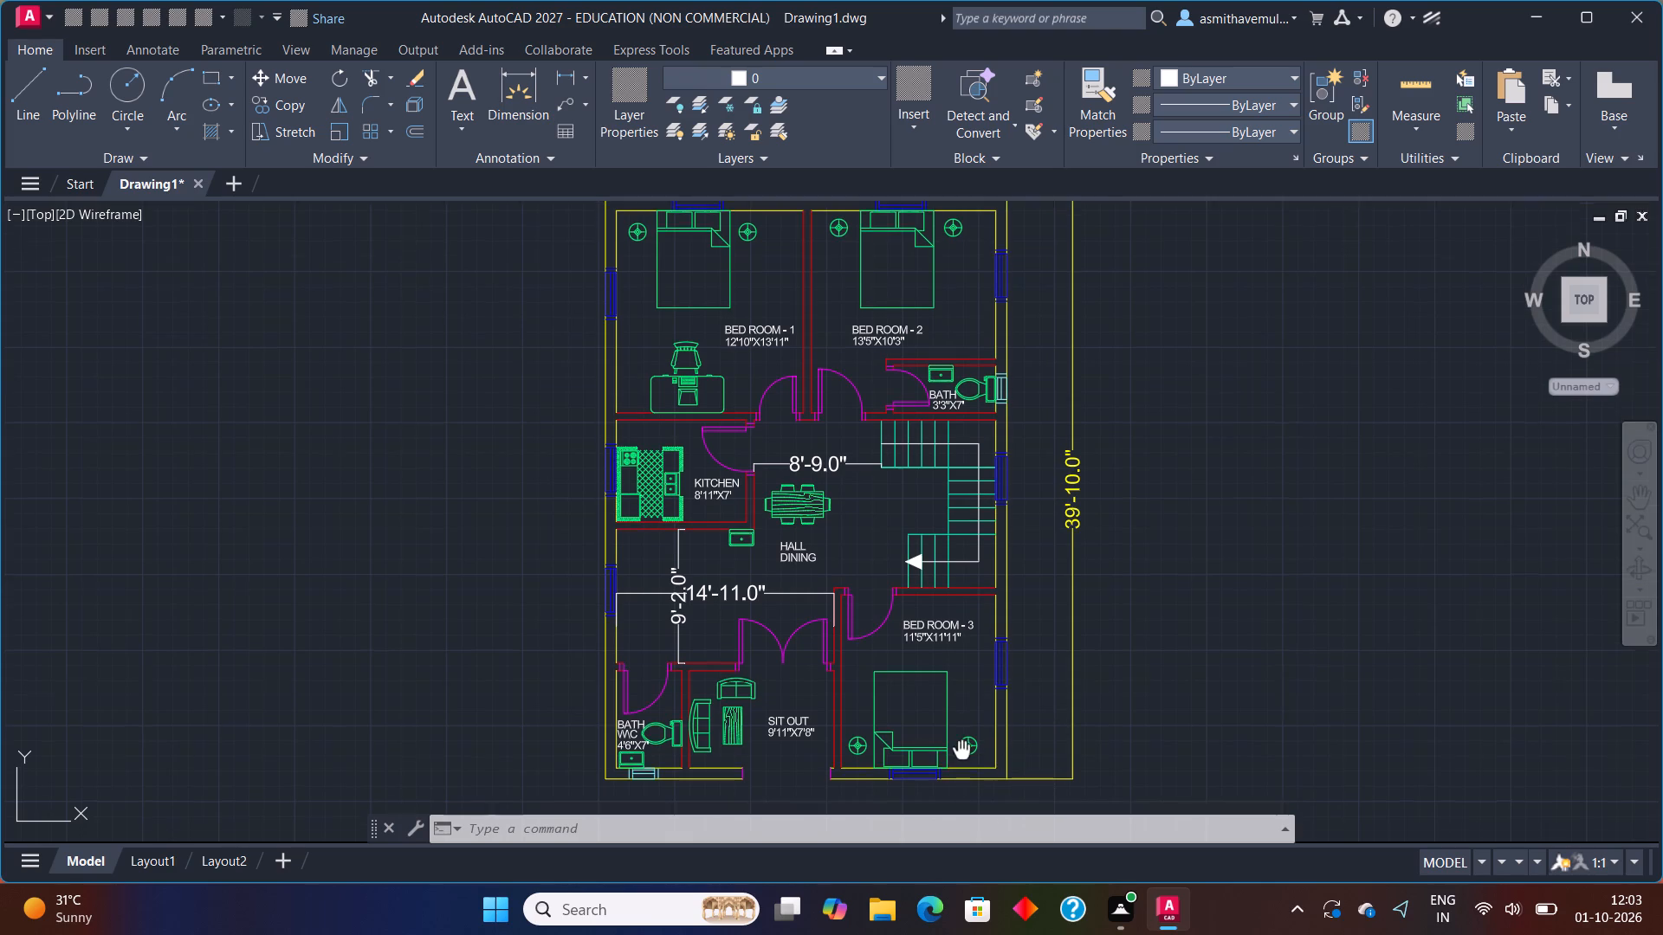
middle_click_drag(961, 725, 961, 637)
scroll(948, 603, "up", 3)
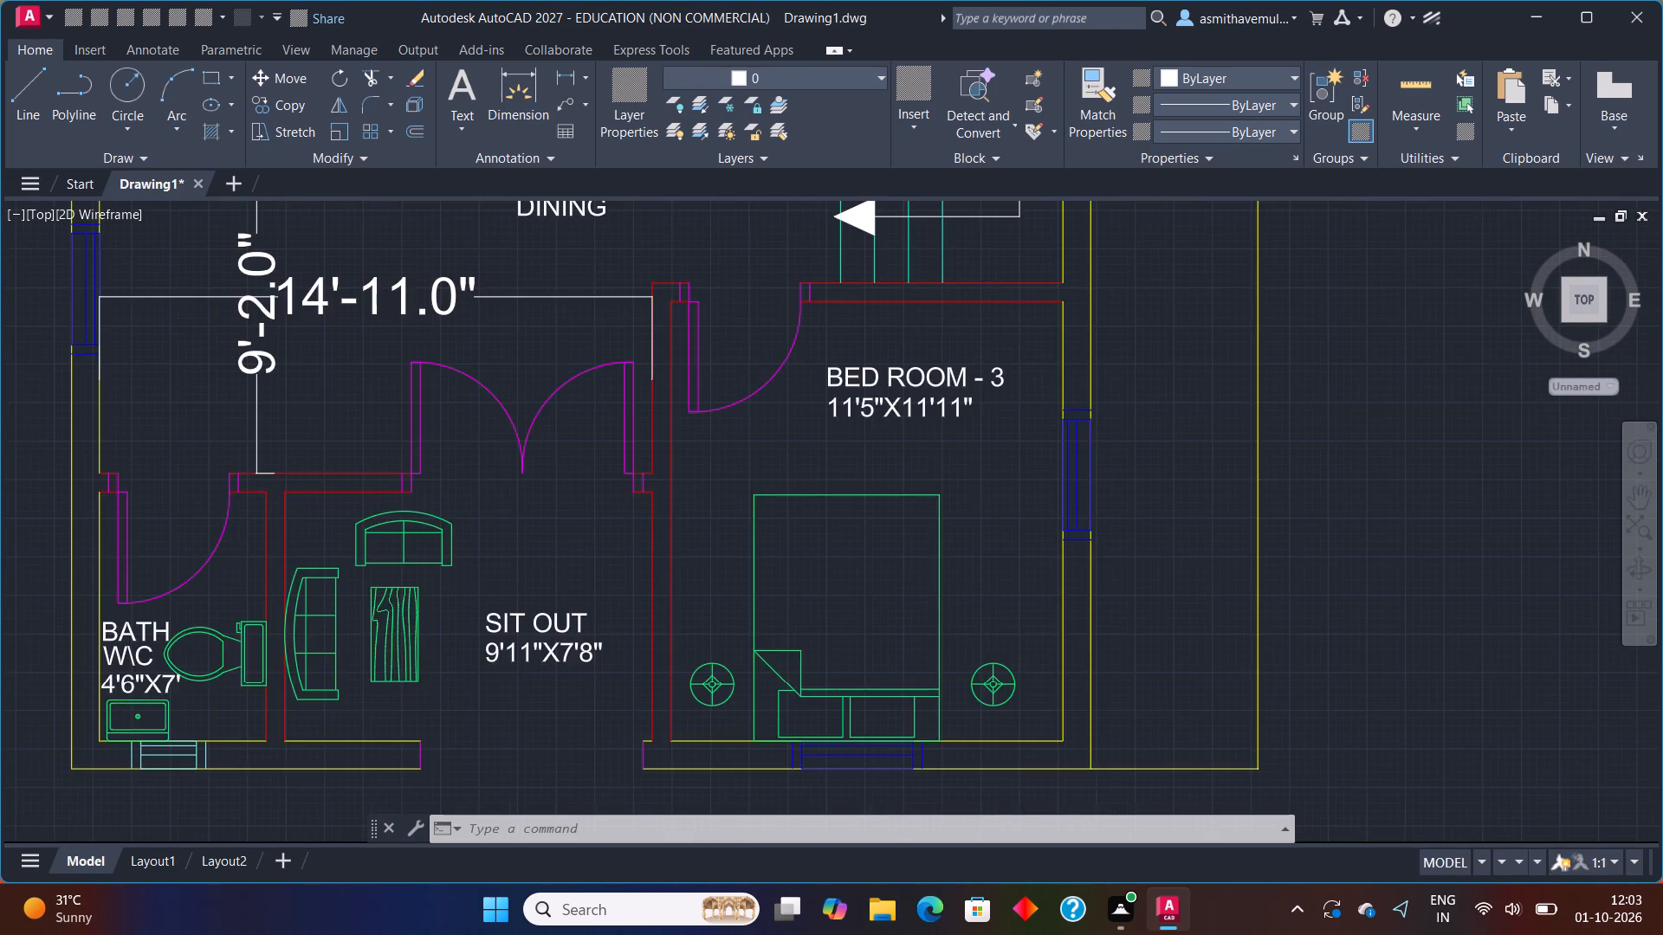
middle_click_drag(953, 579, 861, 441)
scroll(859, 436, "down", 1)
middle_click_drag(863, 397, 801, 429)
scroll(927, 341, "up", 1)
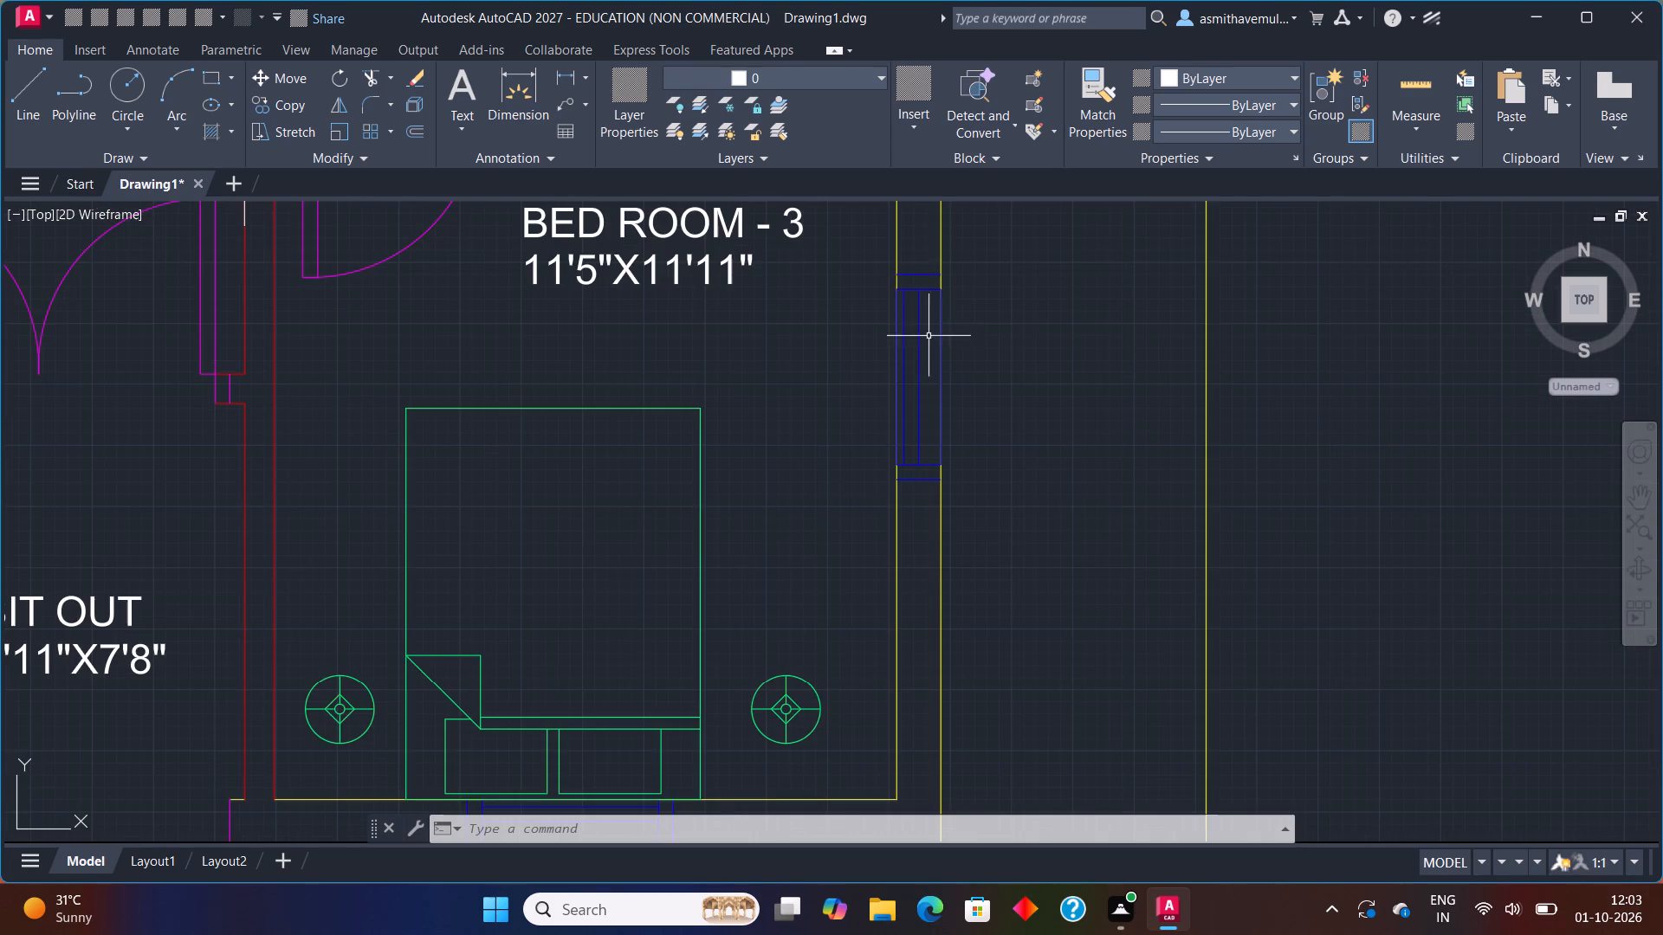
Move all eight lines of the Bed Room 3 east-wall window straight down along the wall, closer to the room's lower corner.
left_click_drag(917, 255, 929, 475)
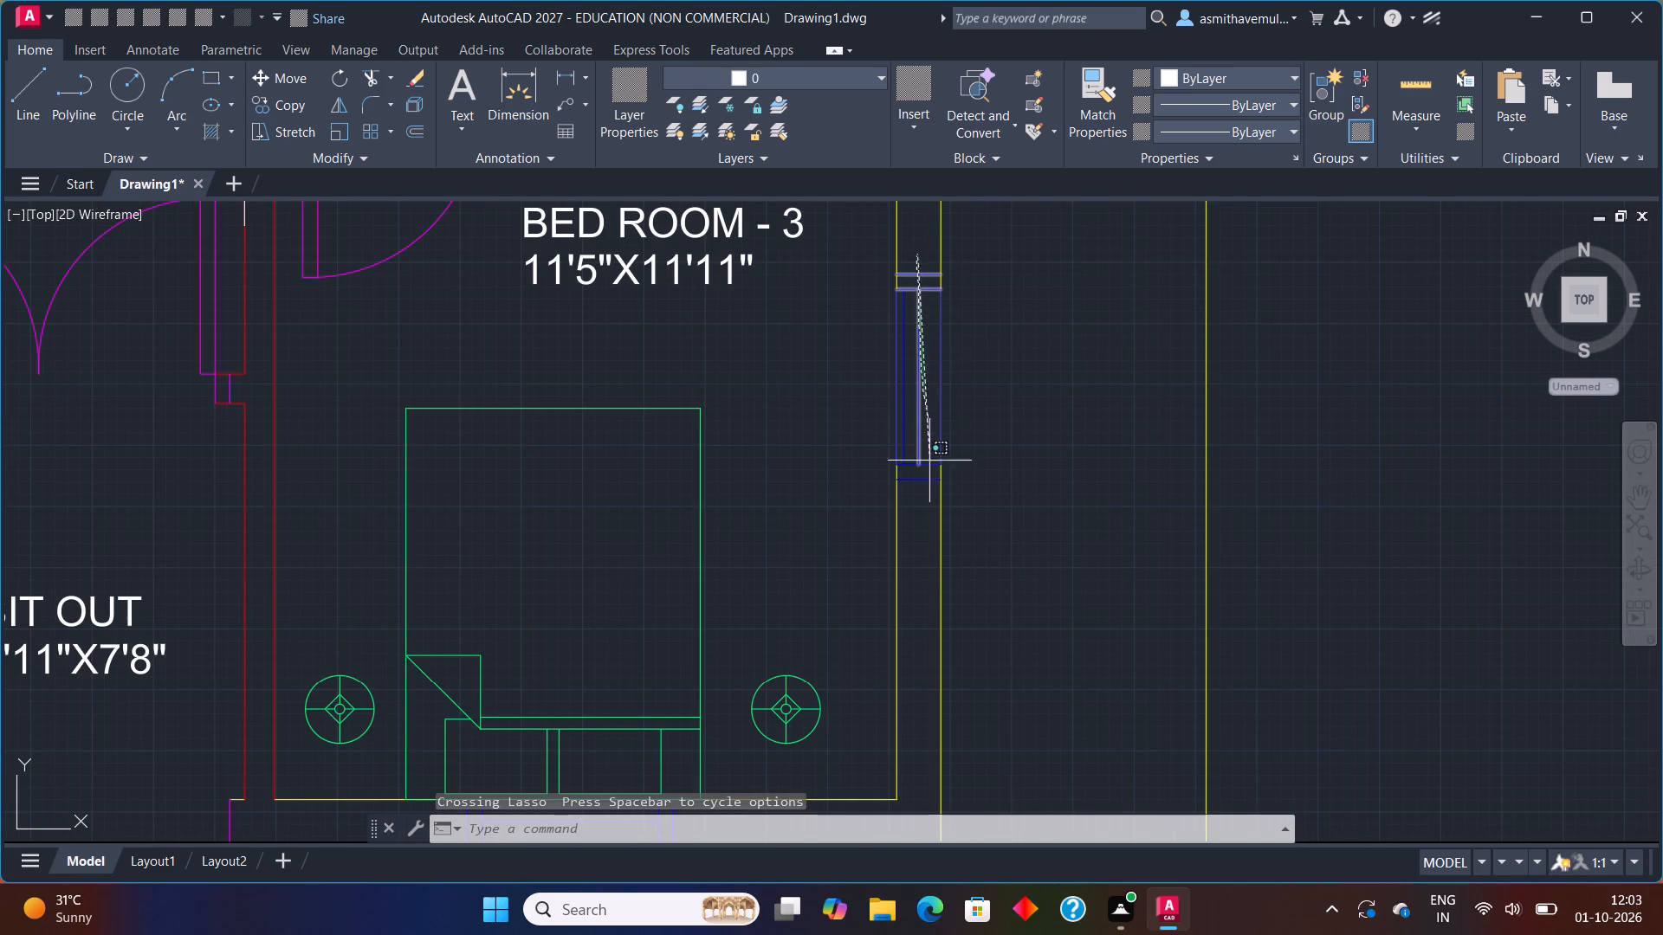
left_click_drag(929, 475, 929, 515)
scroll(903, 397, "up", 2)
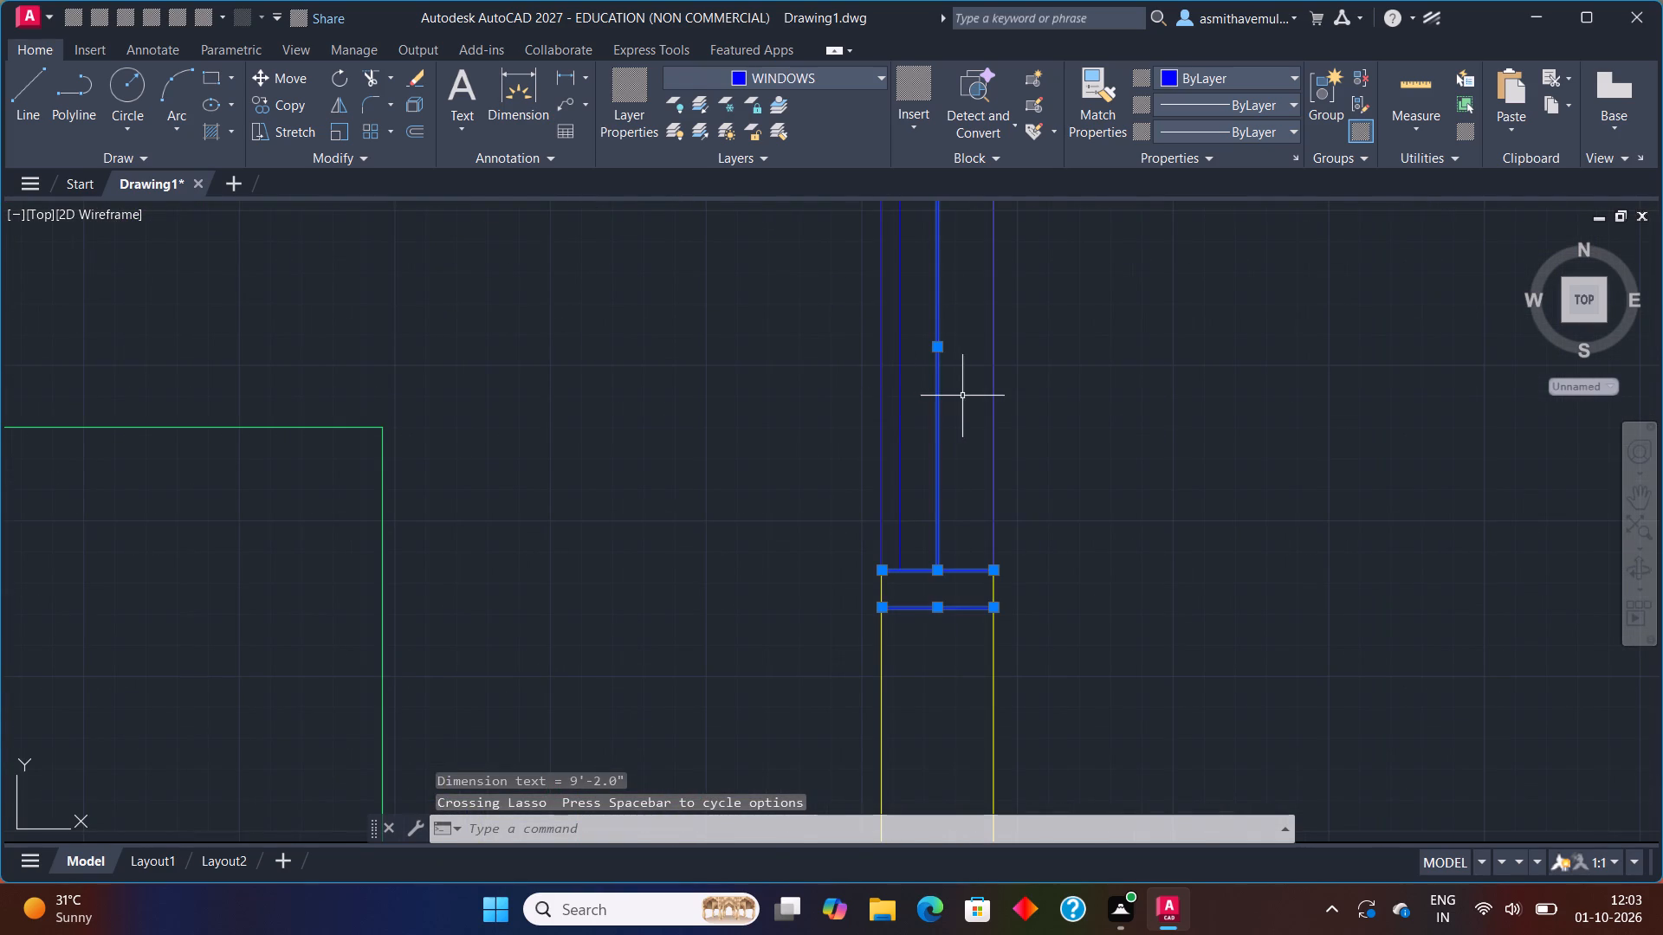
left_click(993, 397)
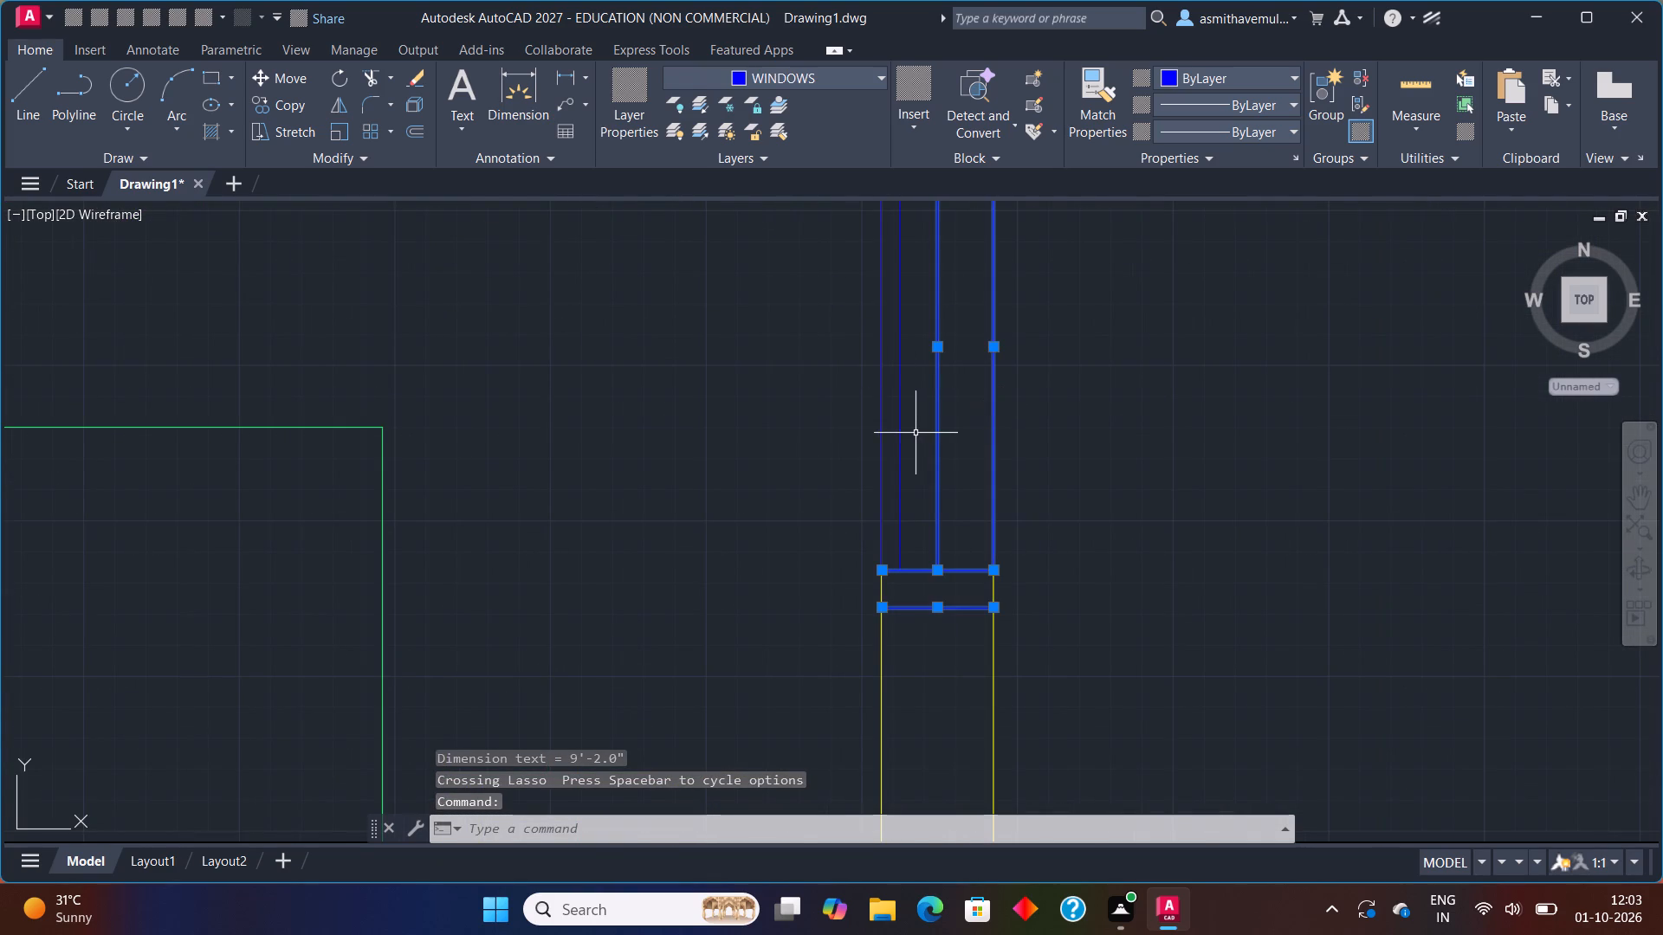
left_click(903, 438)
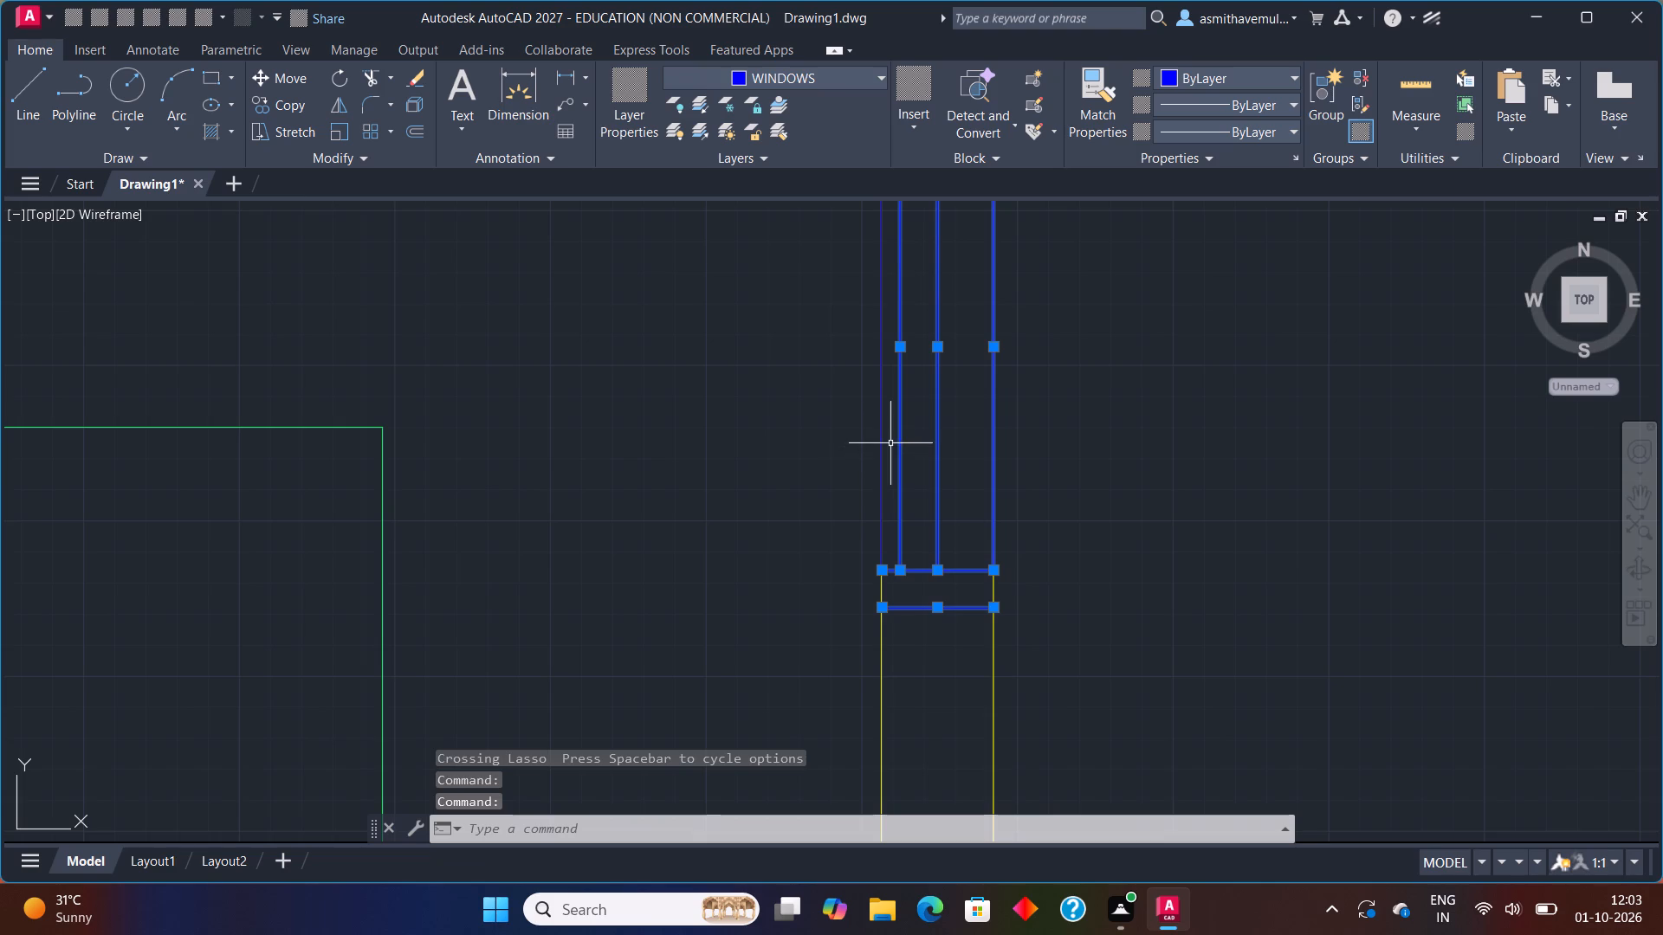
left_click(882, 448)
key("m")
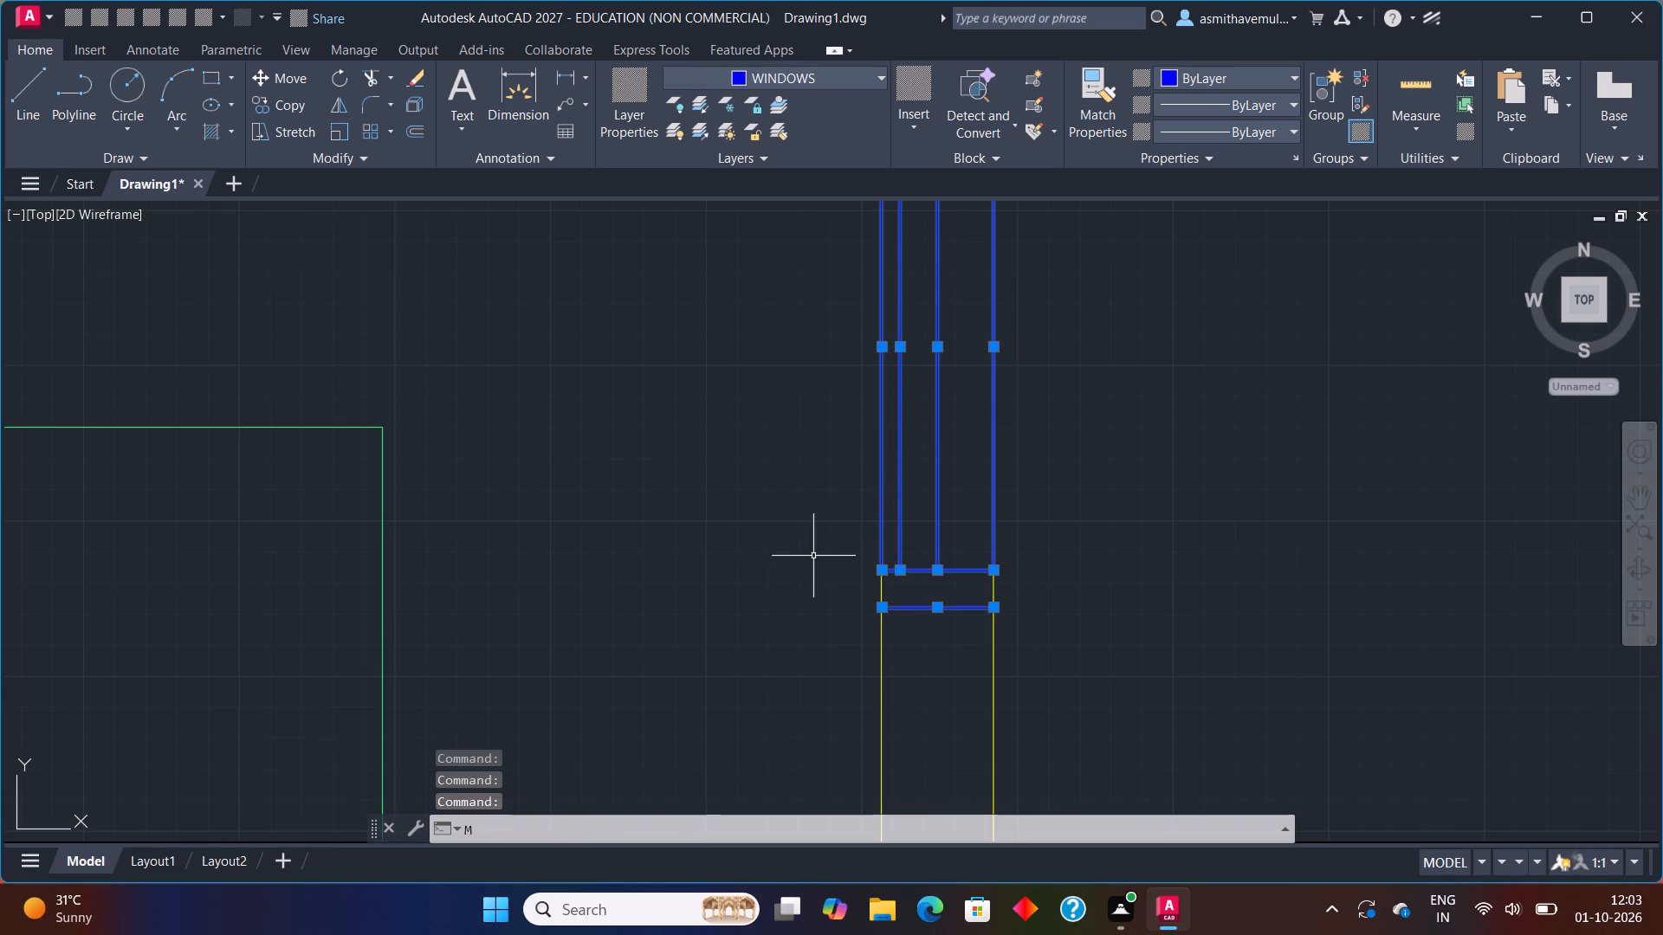
key("Return")
left_click(881, 607)
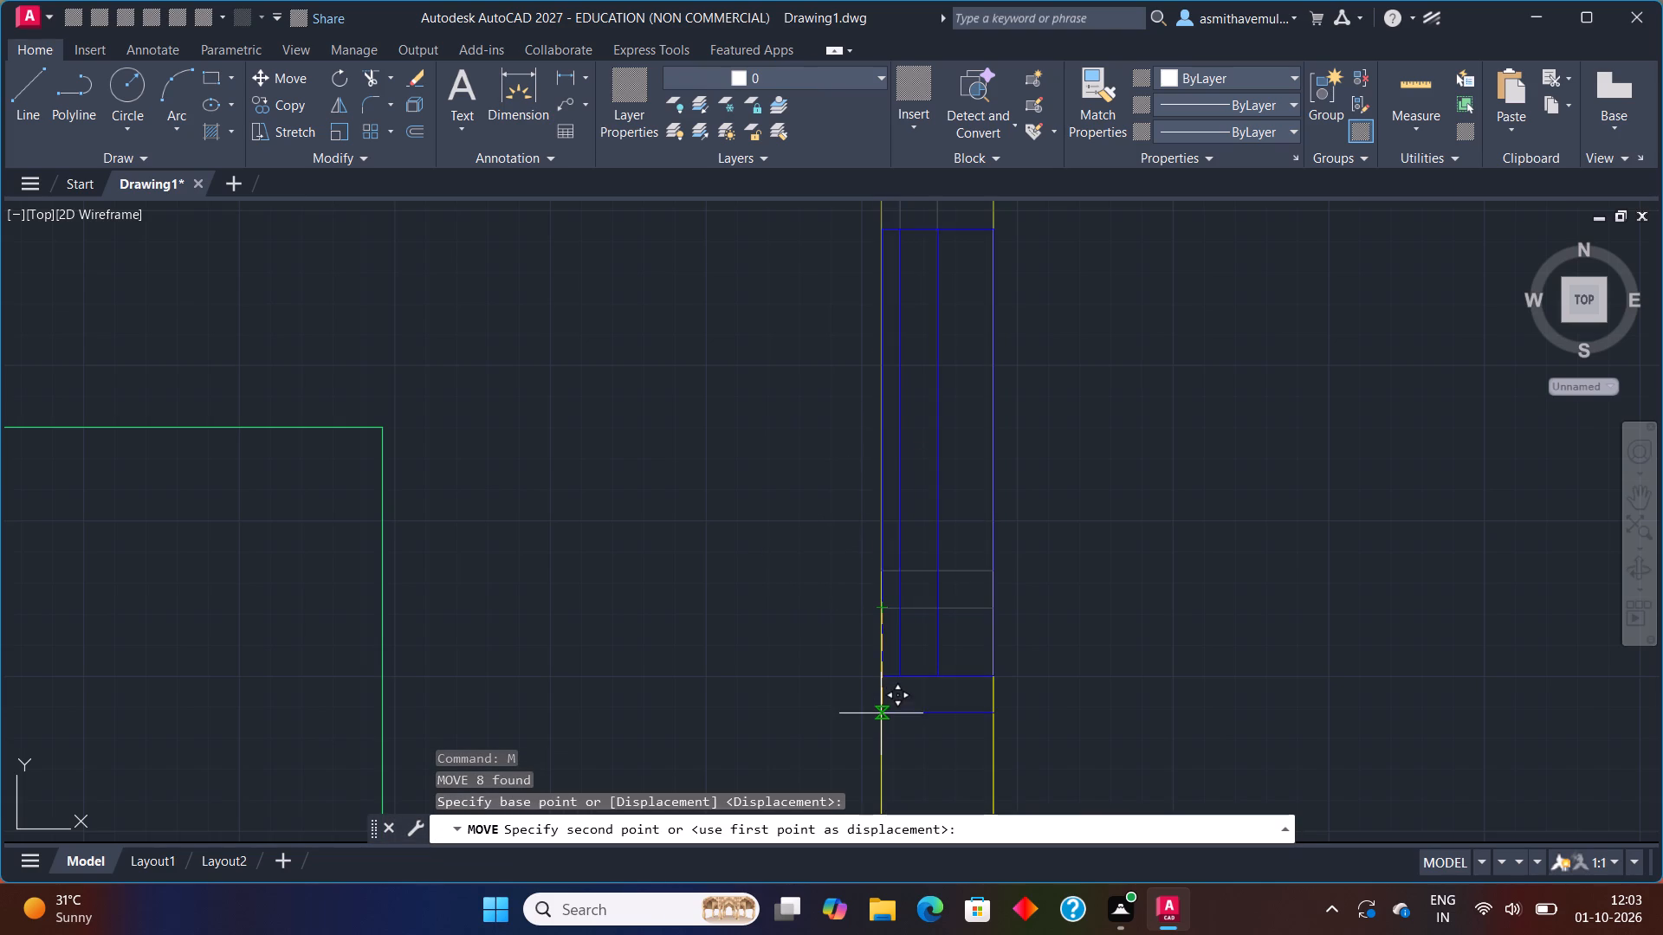
scroll(882, 717, "down", 2)
middle_click_drag(883, 711, 884, 524)
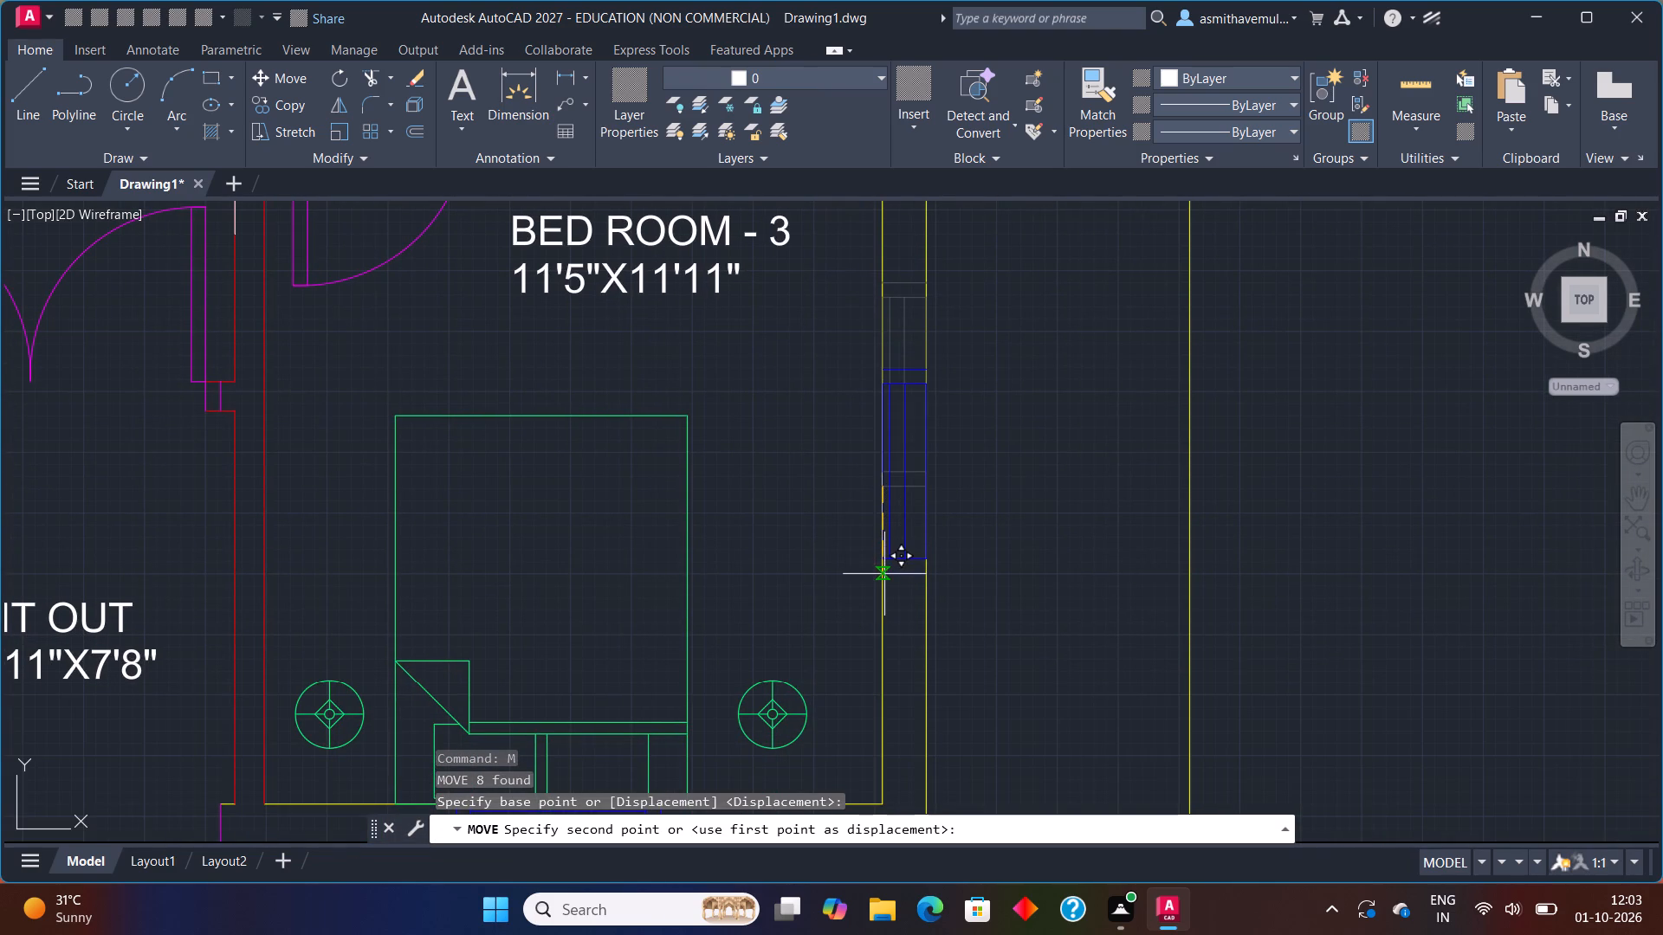
left_click(884, 577)
Rotate the Bed Room 3 bed 90° counterclockwise about its lower-right corner.
middle_click_drag(770, 666, 773, 642)
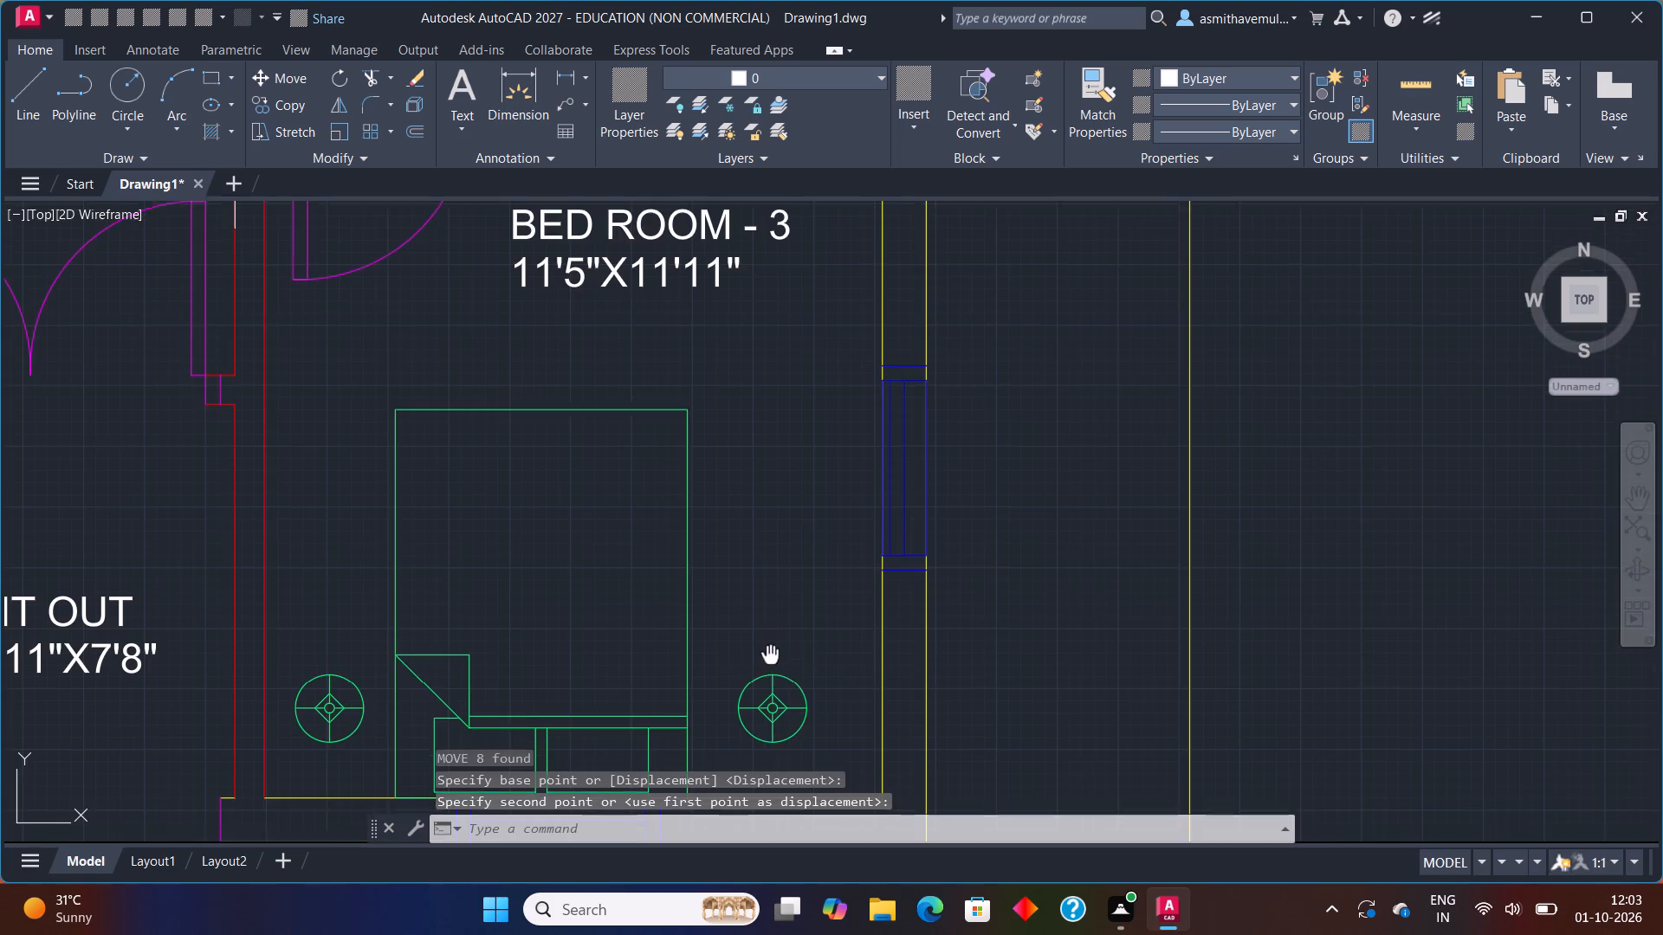
middle_click_drag(773, 642, 796, 525)
left_click_drag(785, 499, 365, 437)
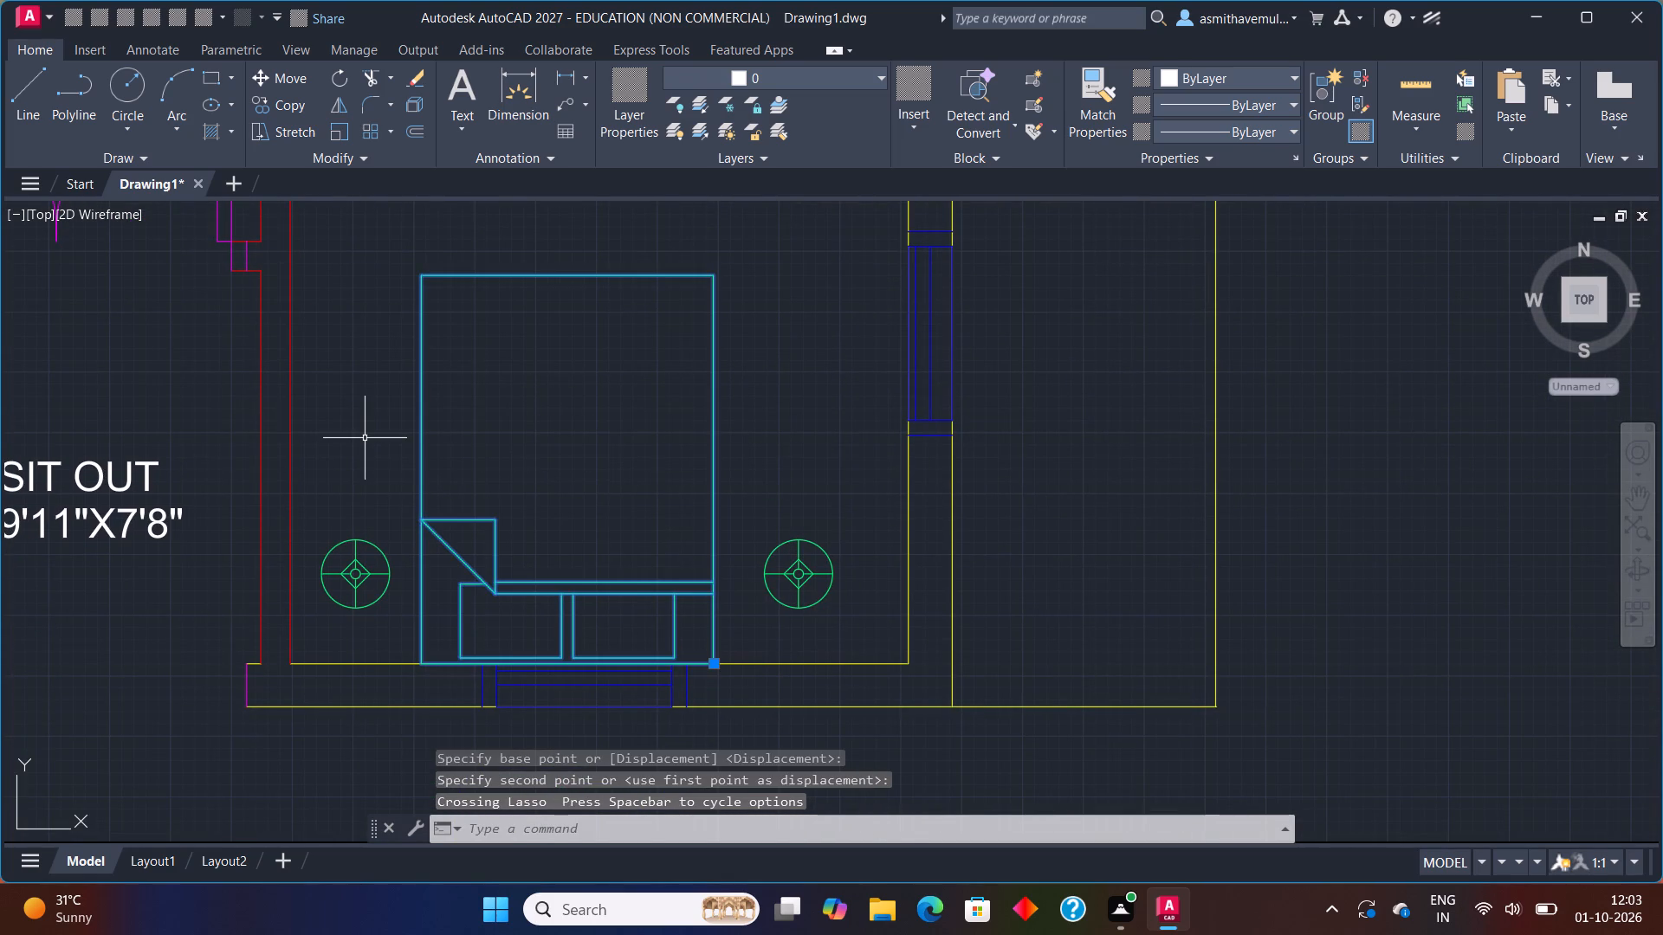
type("RO")
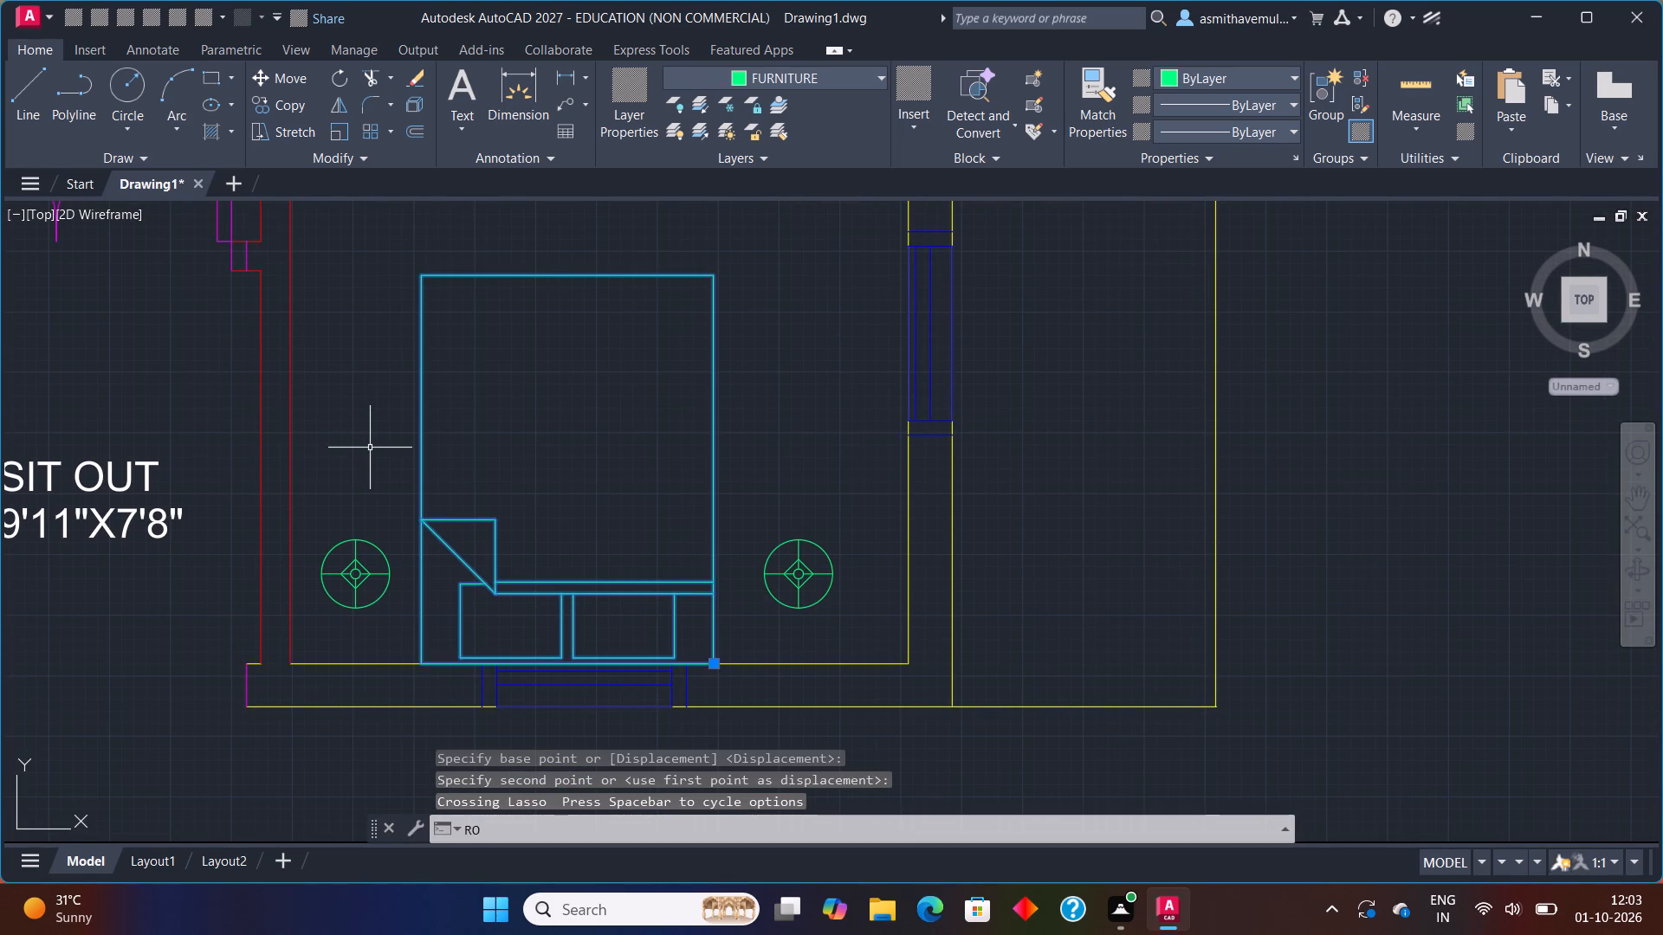
key("Return")
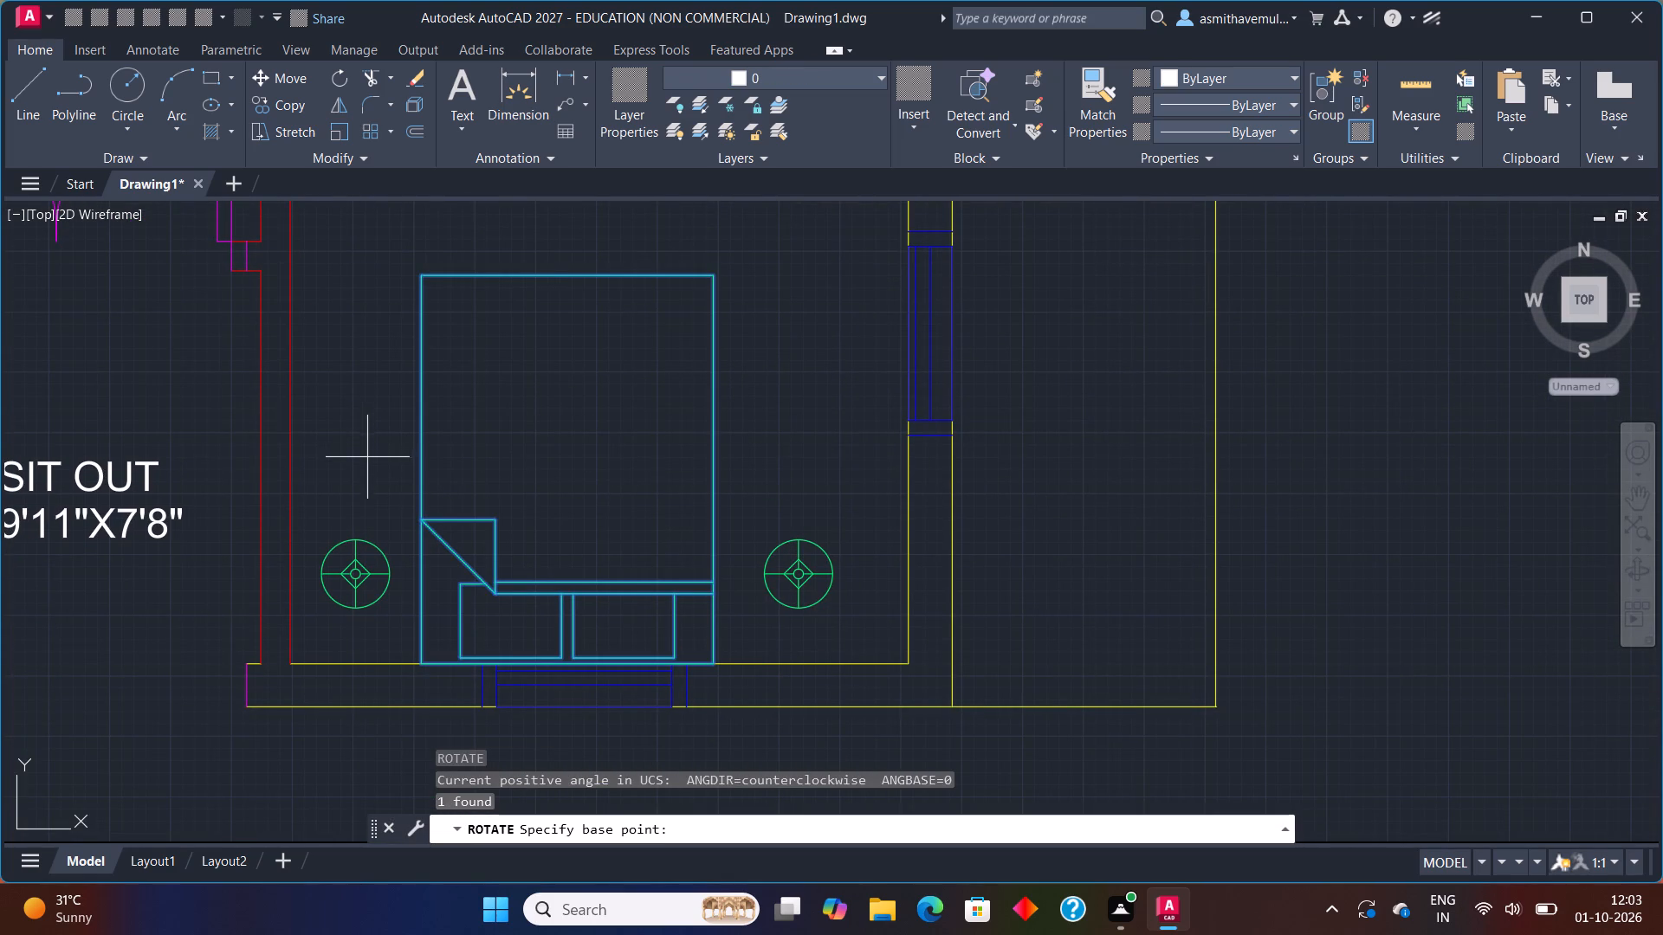
left_click(702, 663)
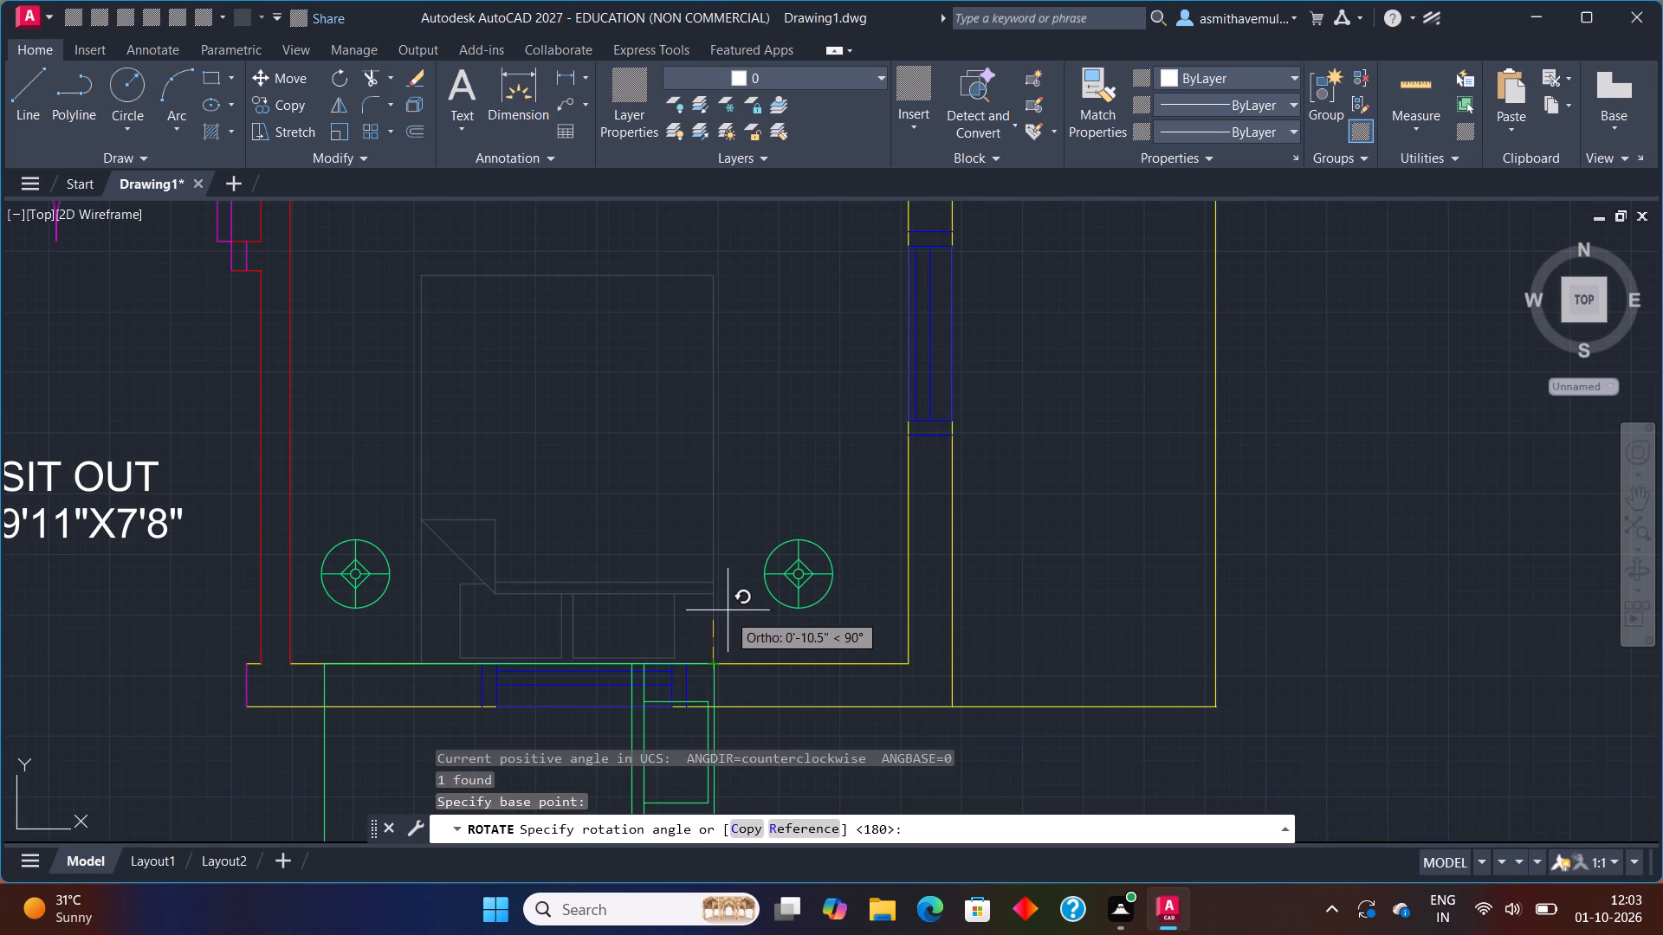
middle_click_drag(727, 609, 736, 429)
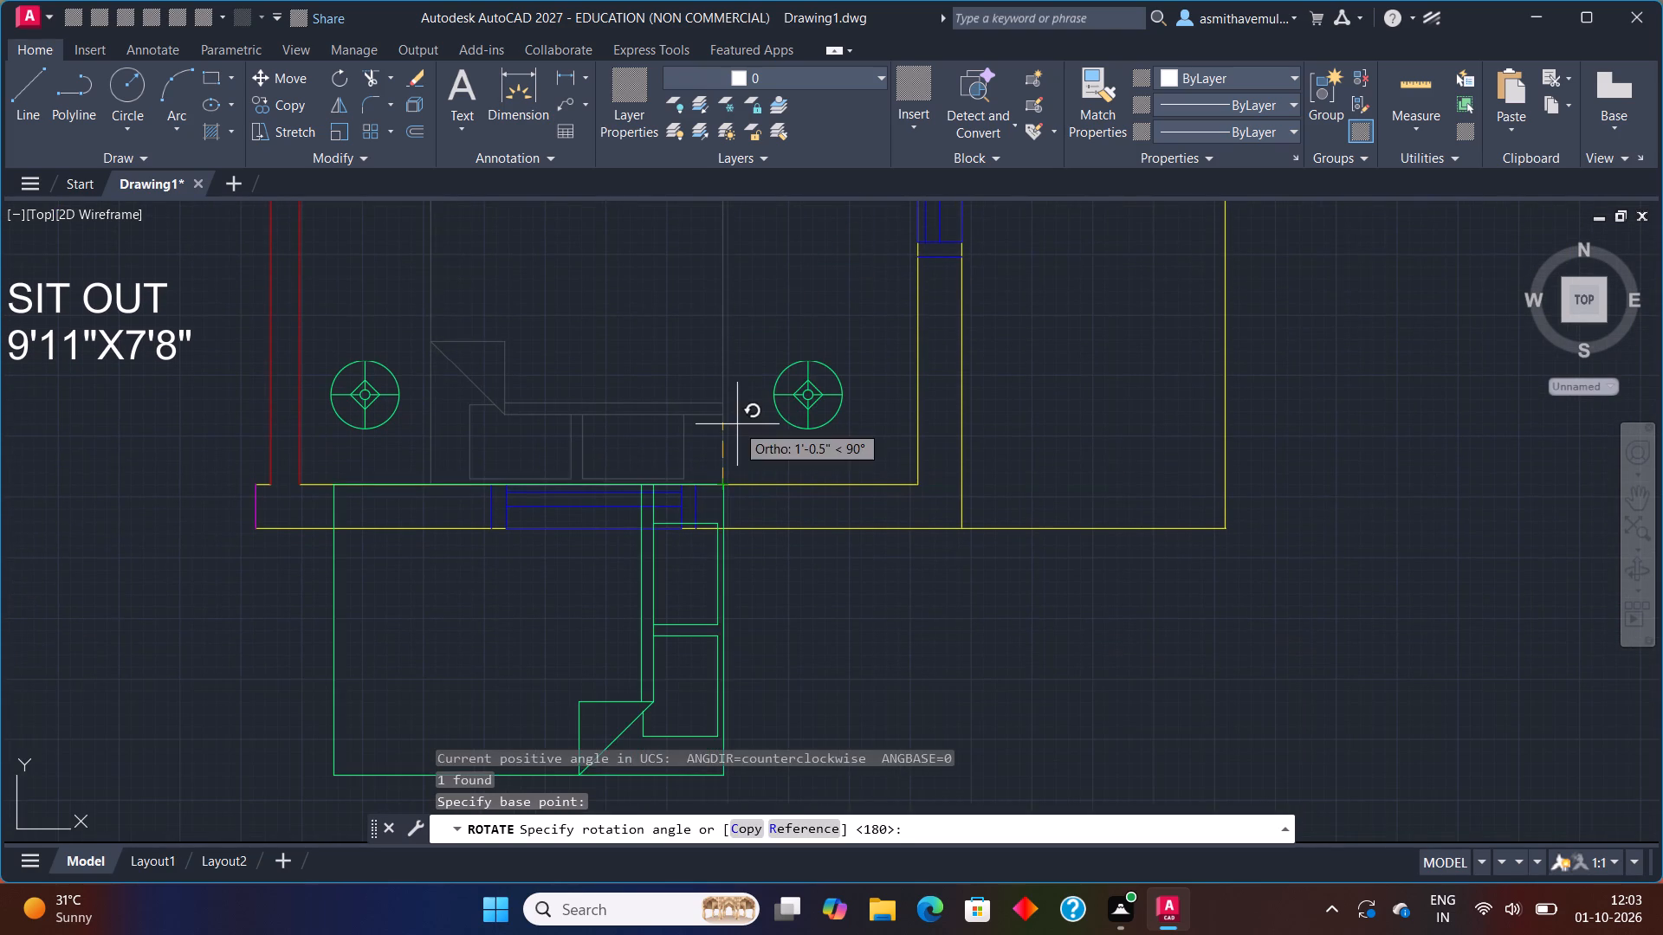
left_click(736, 424)
With Ortho off, move the rotated bed by its upper pillow-side corner onto the east wall's inner face, just above the window.
left_click_drag(806, 723, 298, 695)
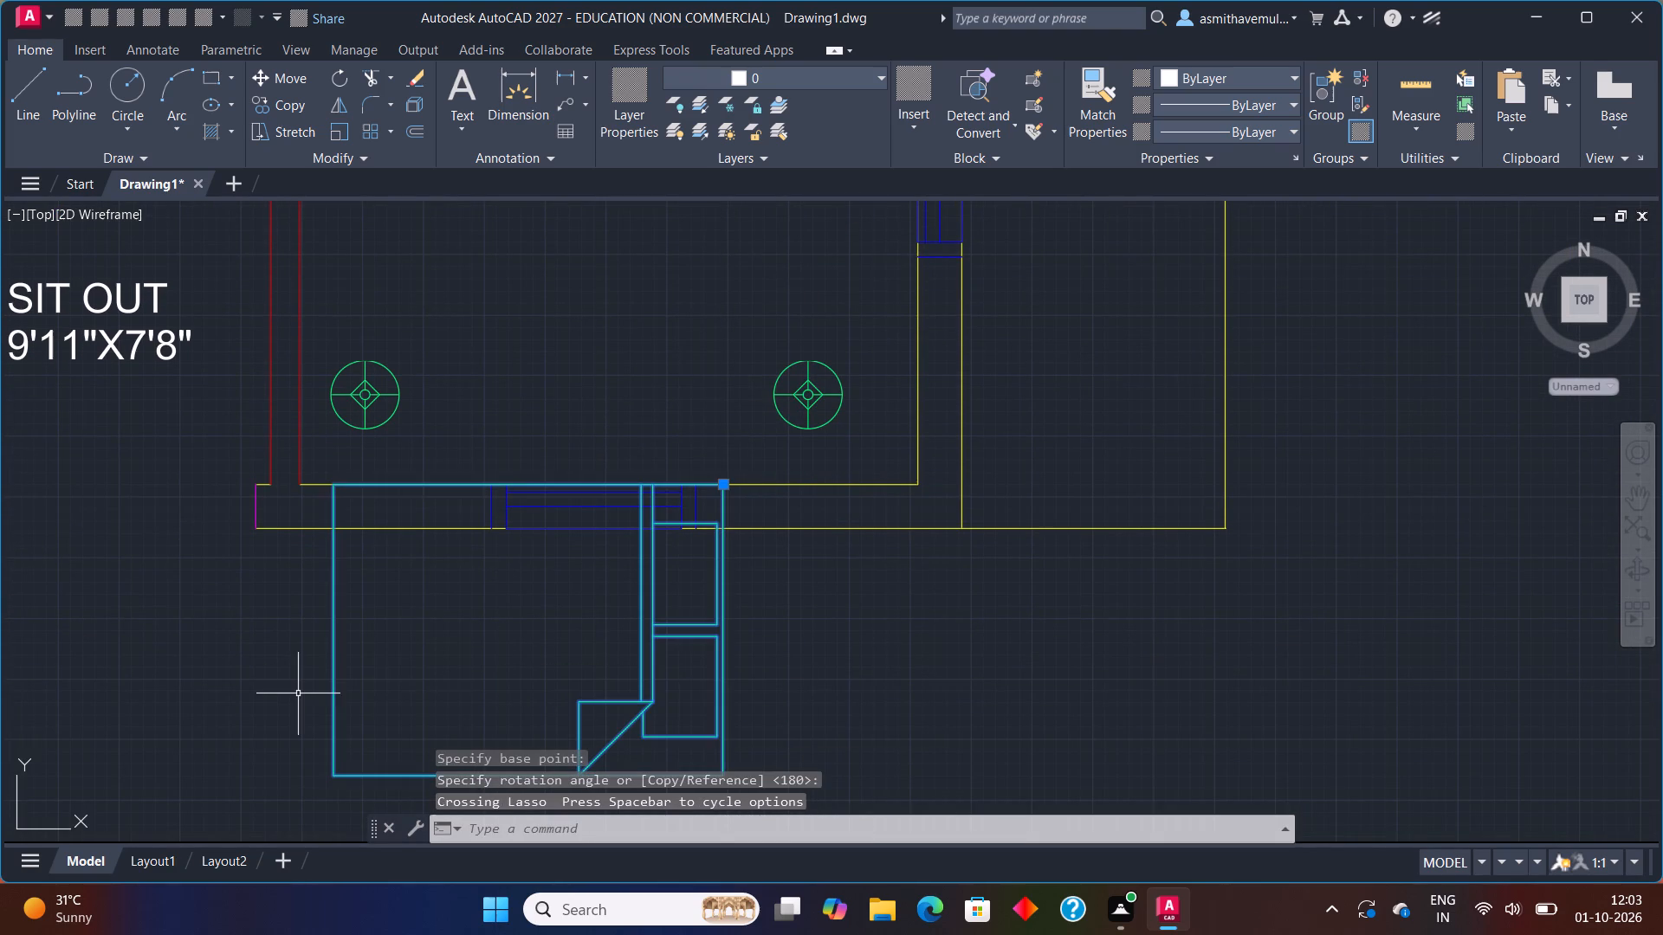
key("m")
key("Return")
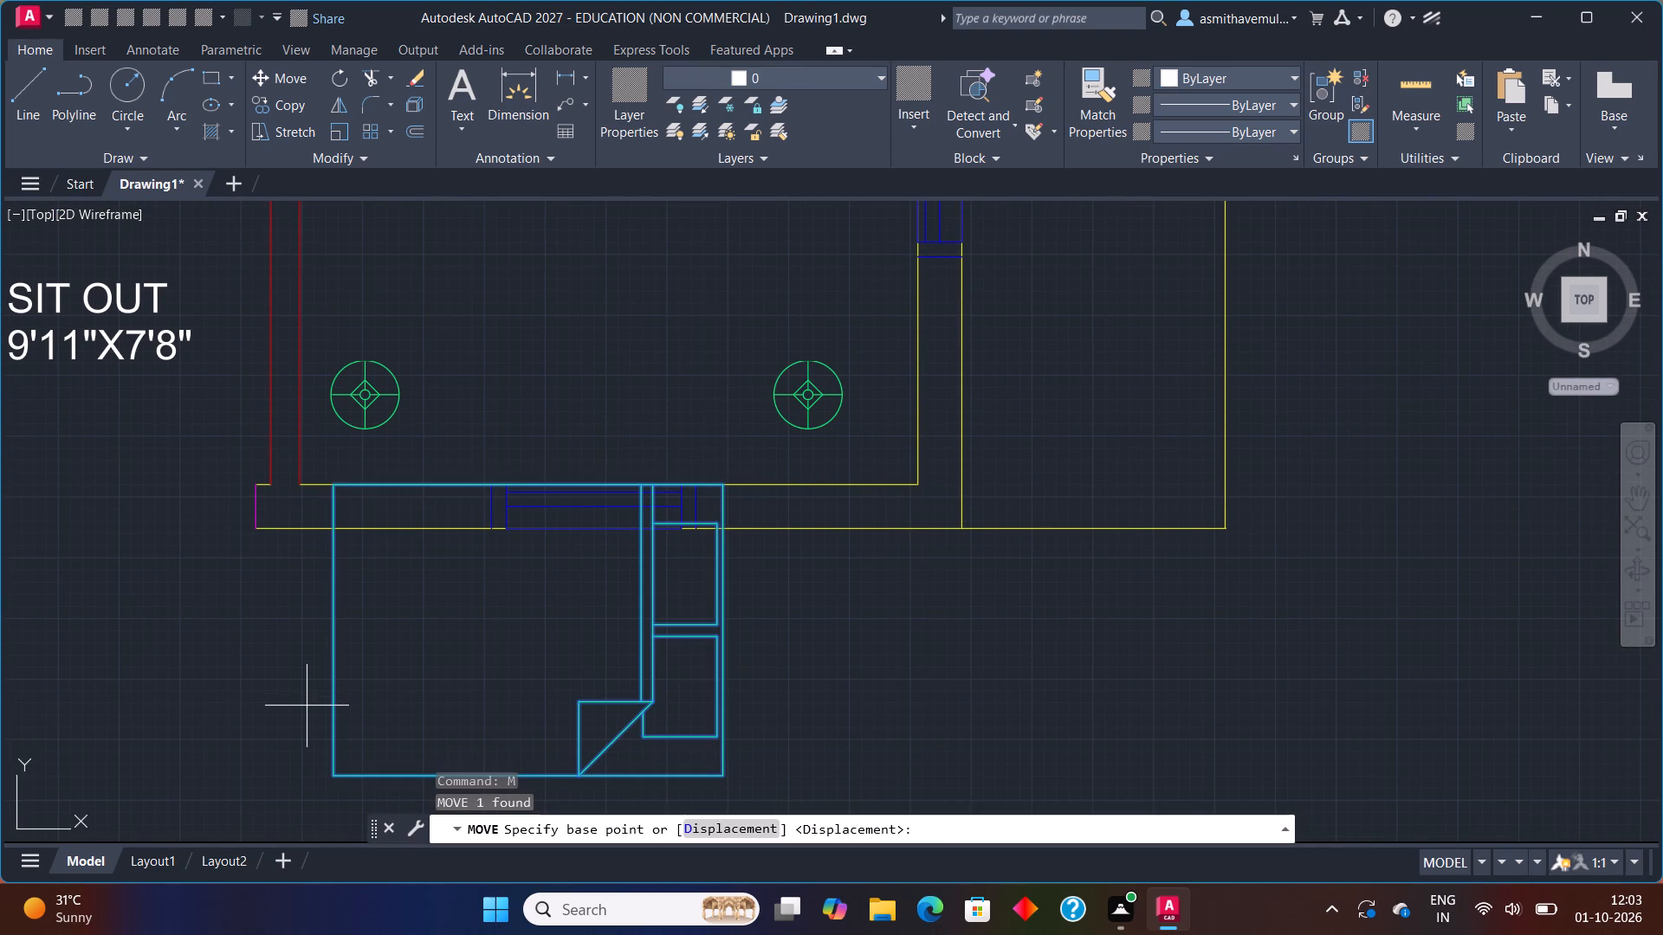
key("F8")
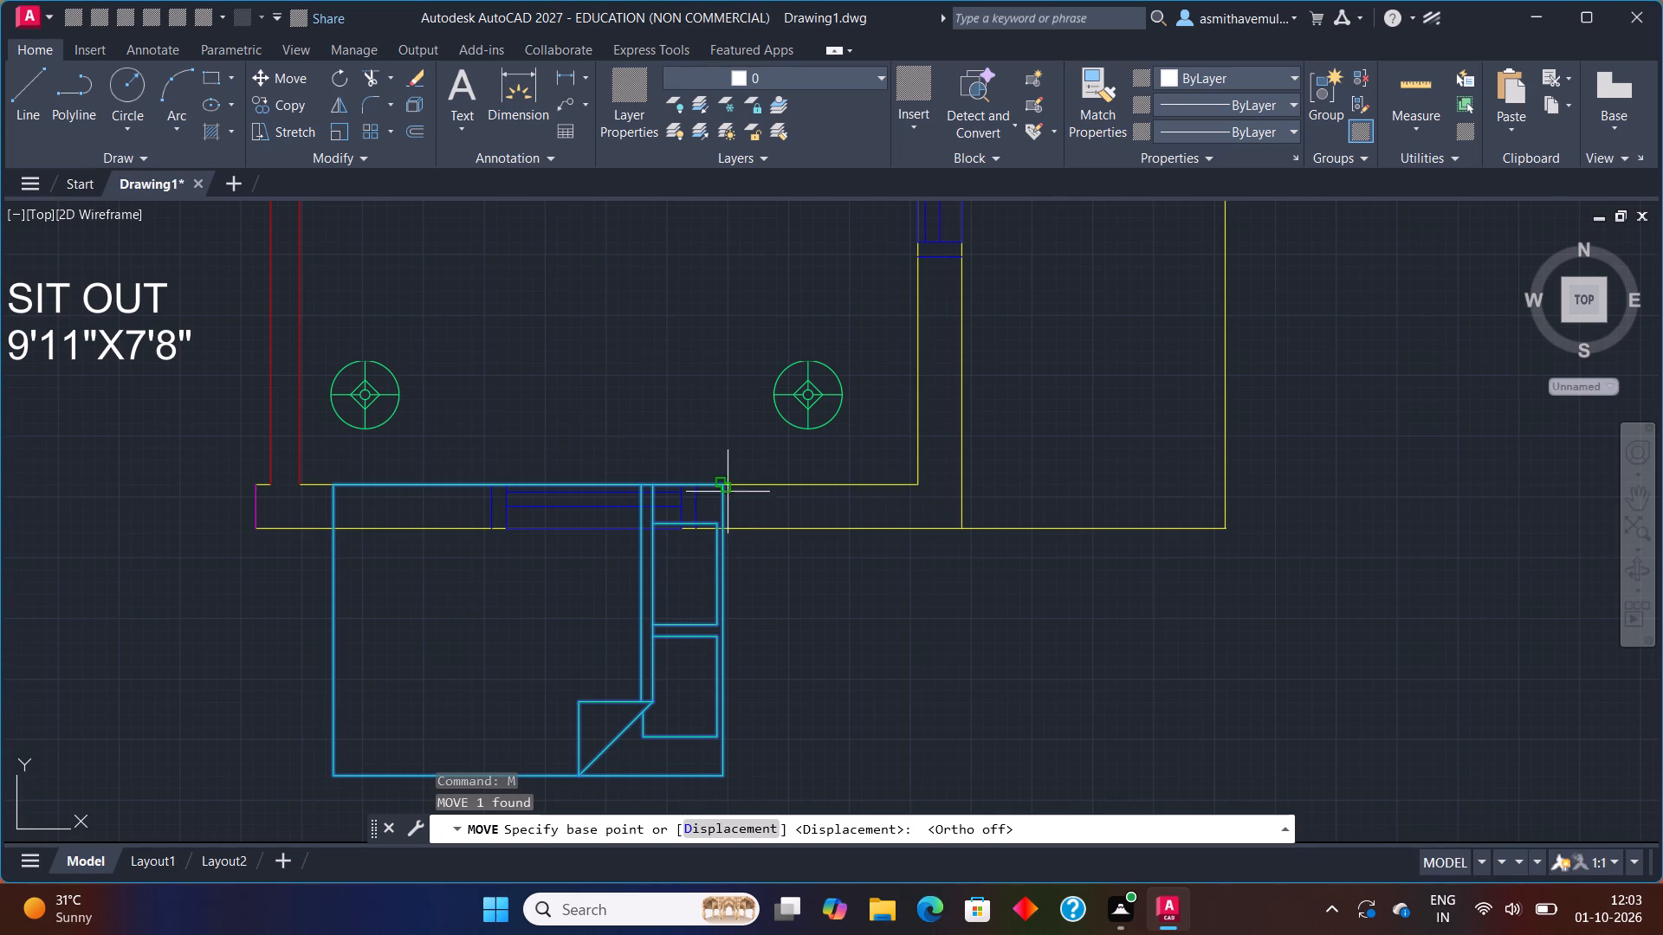
left_click(722, 485)
middle_click_drag(789, 377, 734, 458)
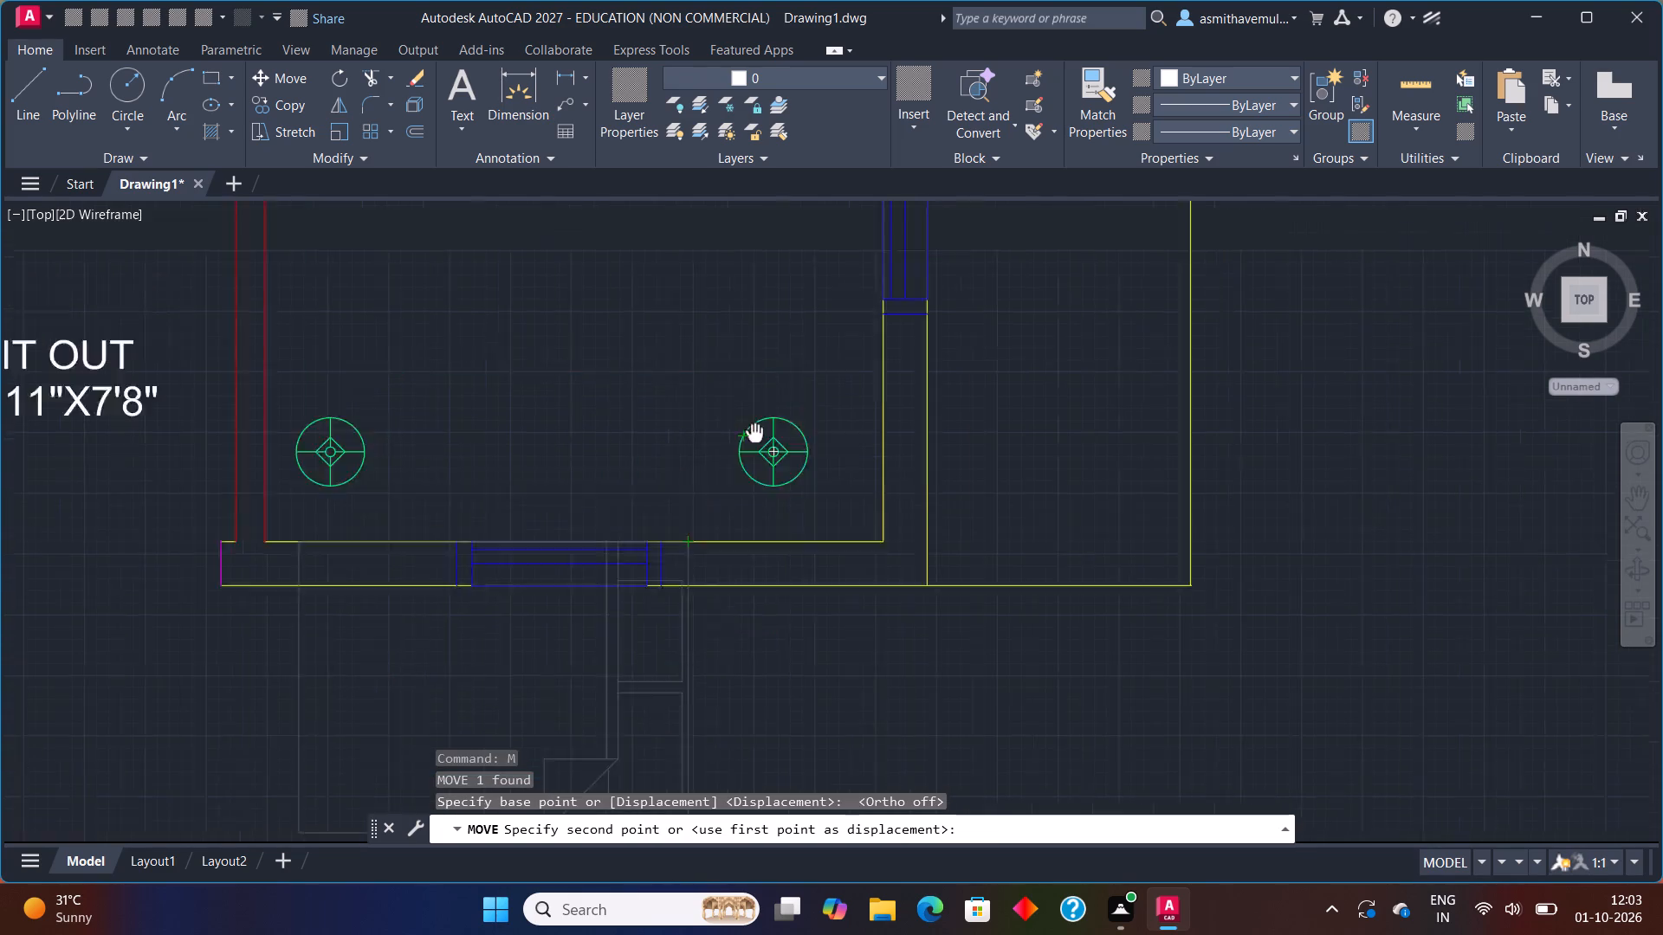
middle_click_drag(734, 458, 508, 647)
scroll(628, 279, "up", 2)
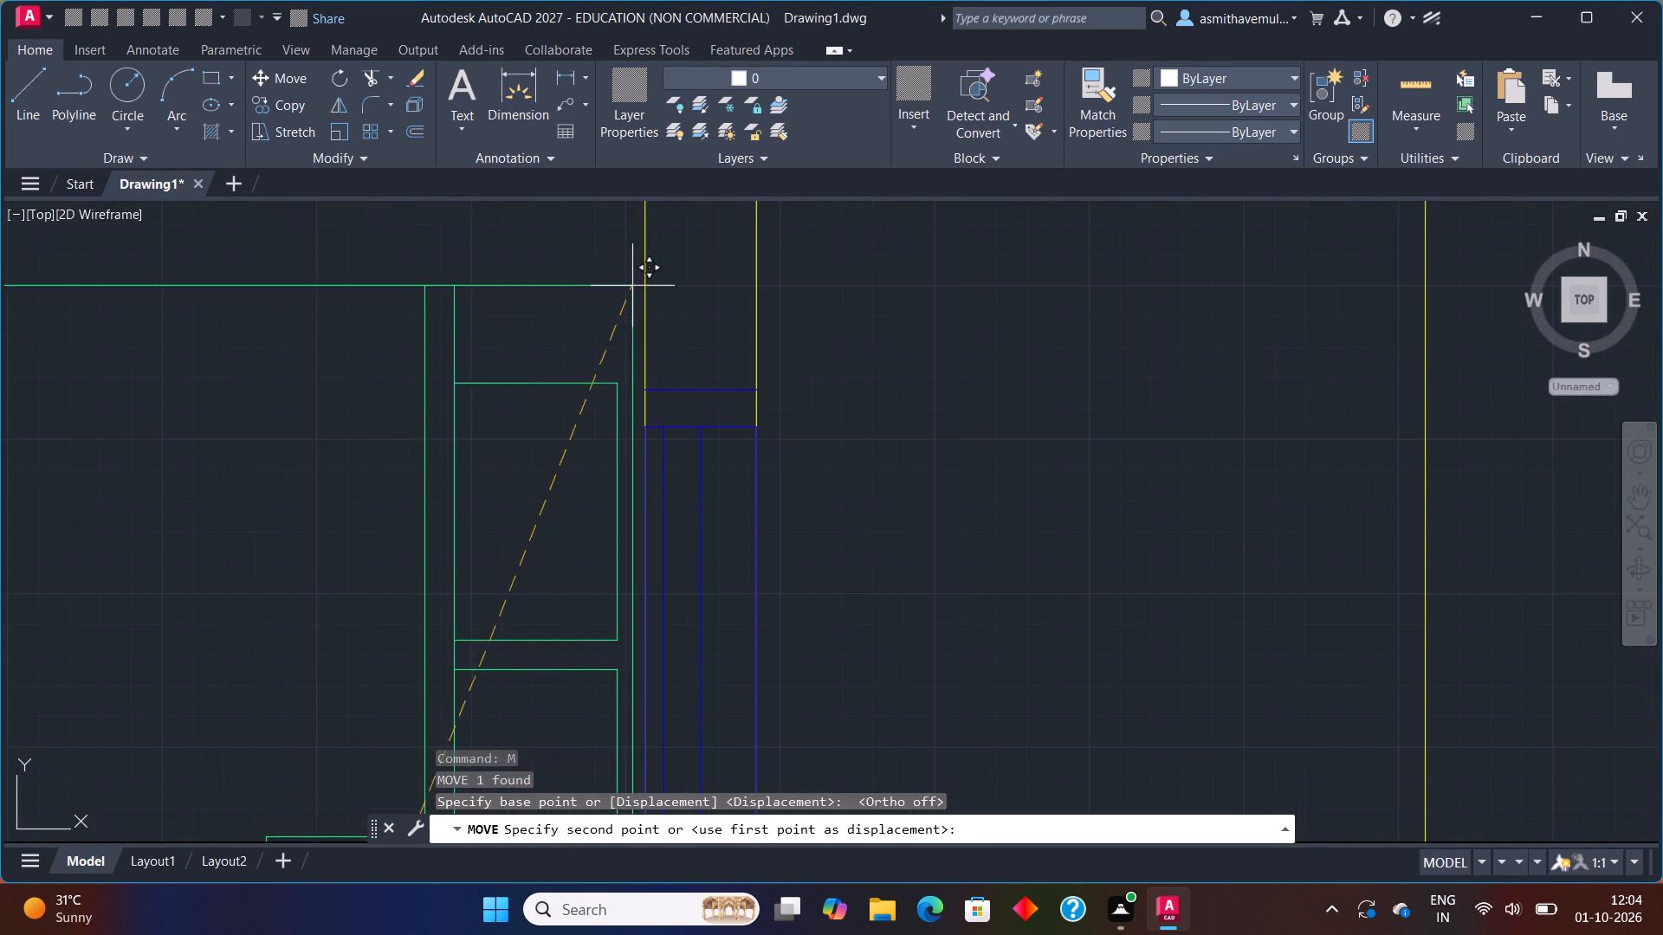
left_click(644, 313)
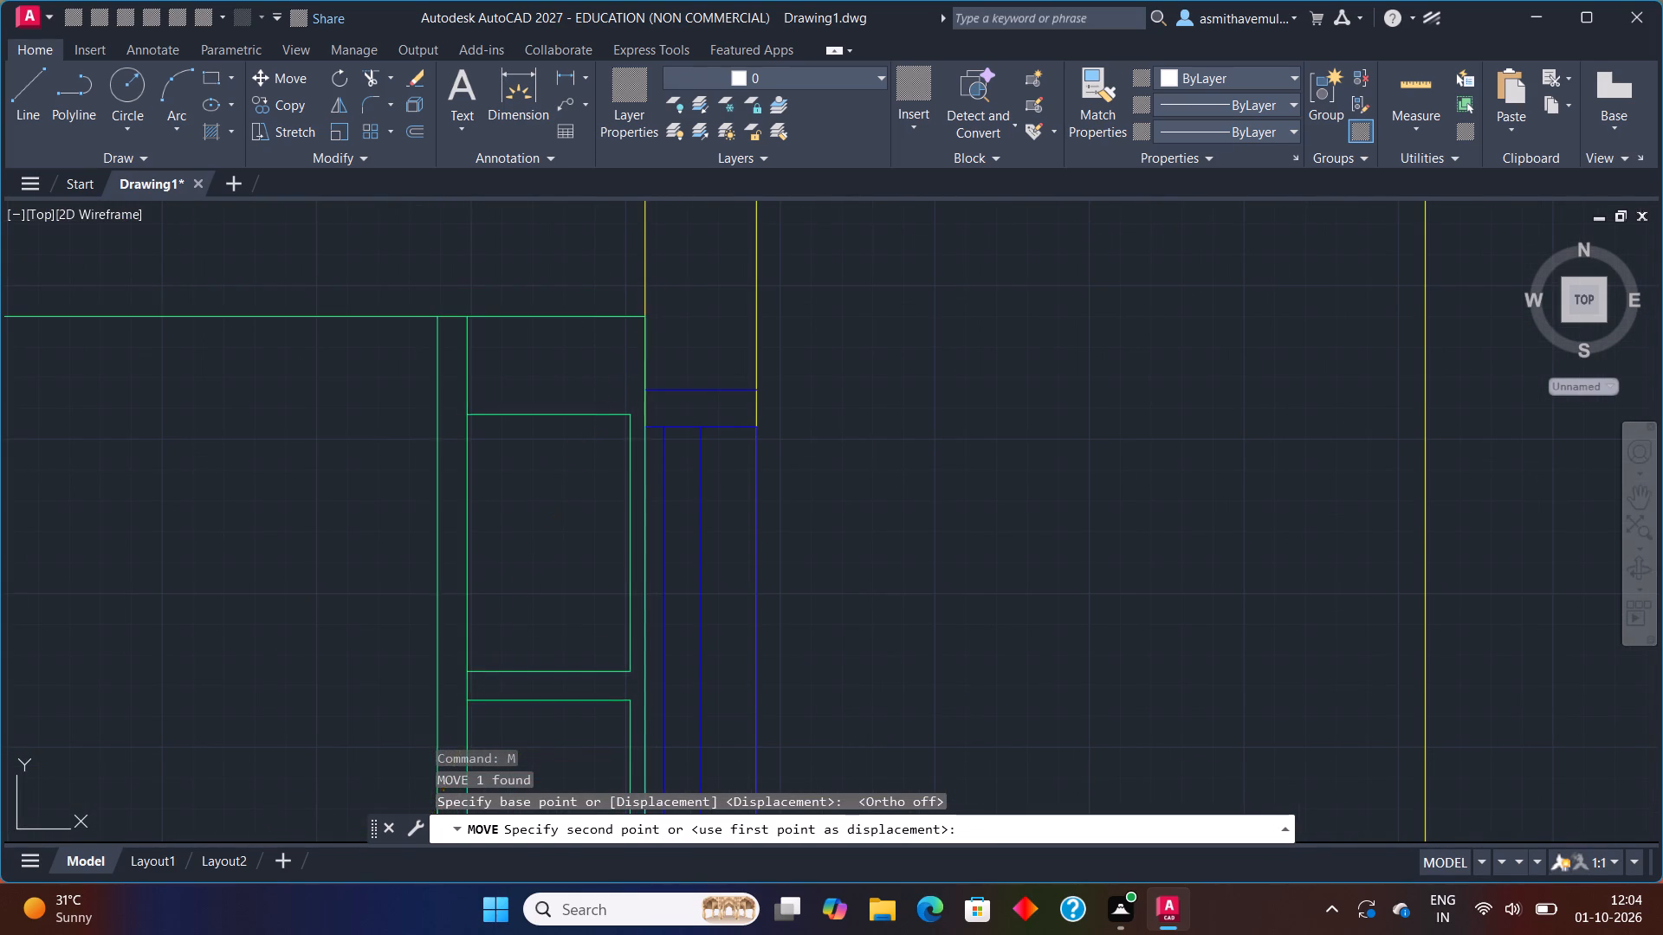
Move the round side lamp nearest the east wall to just below the pillow end of the rotated bed.
scroll(701, 325, "down", 2)
middle_click_drag(708, 571, 715, 506)
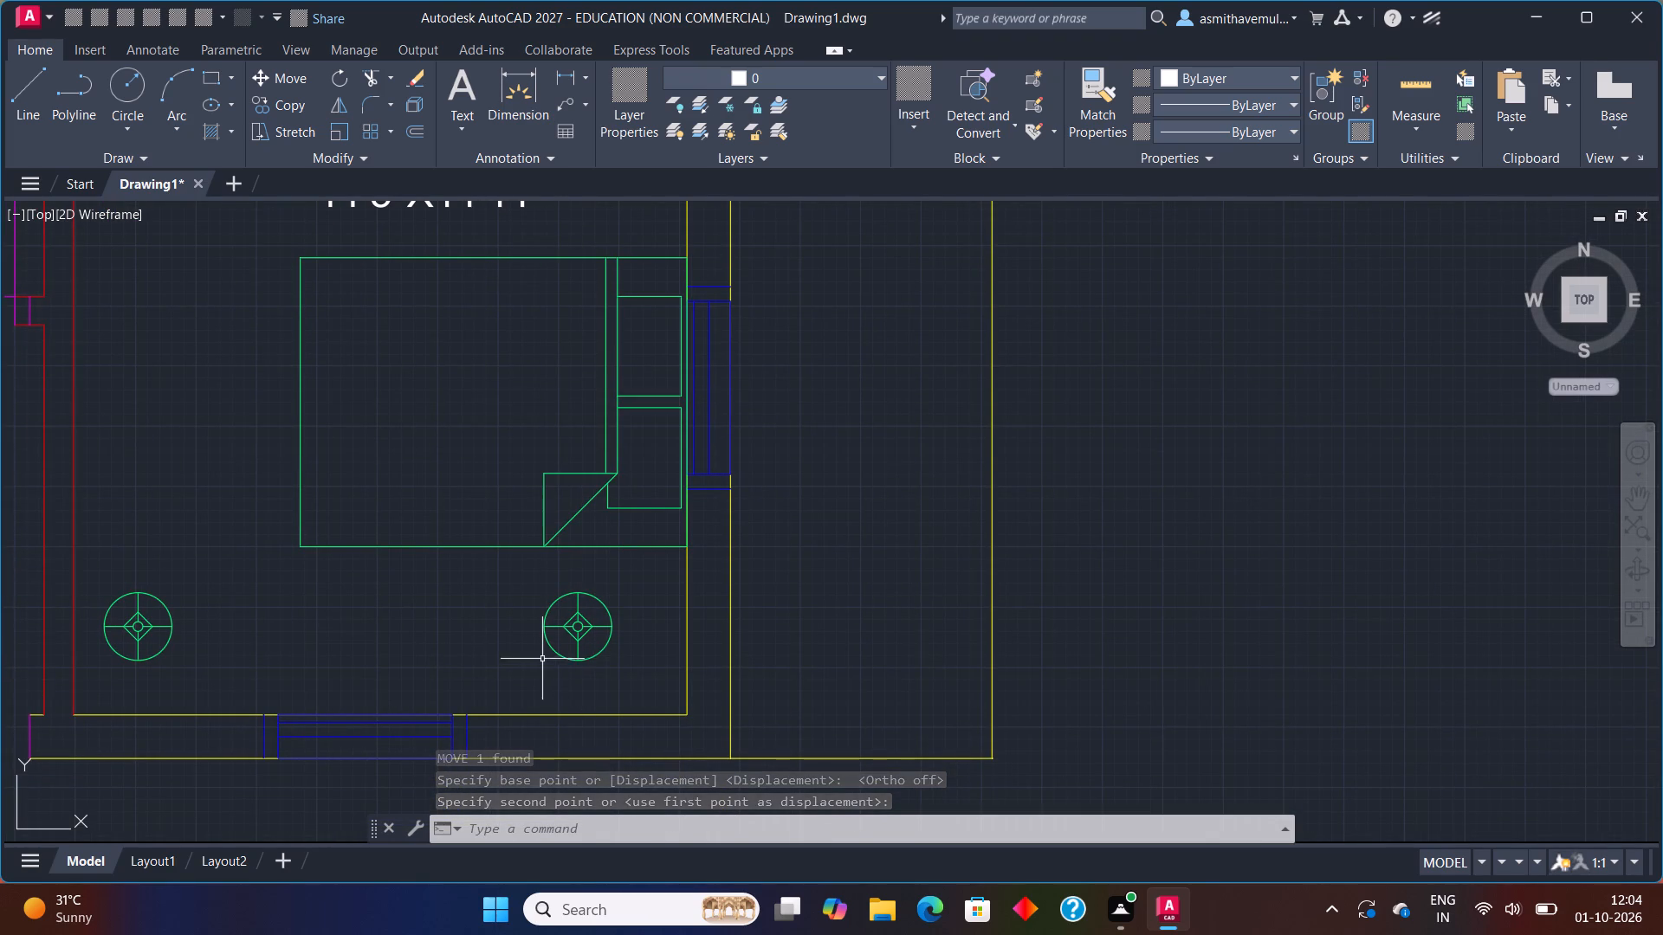
left_click(570, 643)
left_click(591, 629)
left_click_drag(614, 616, 614, 615)
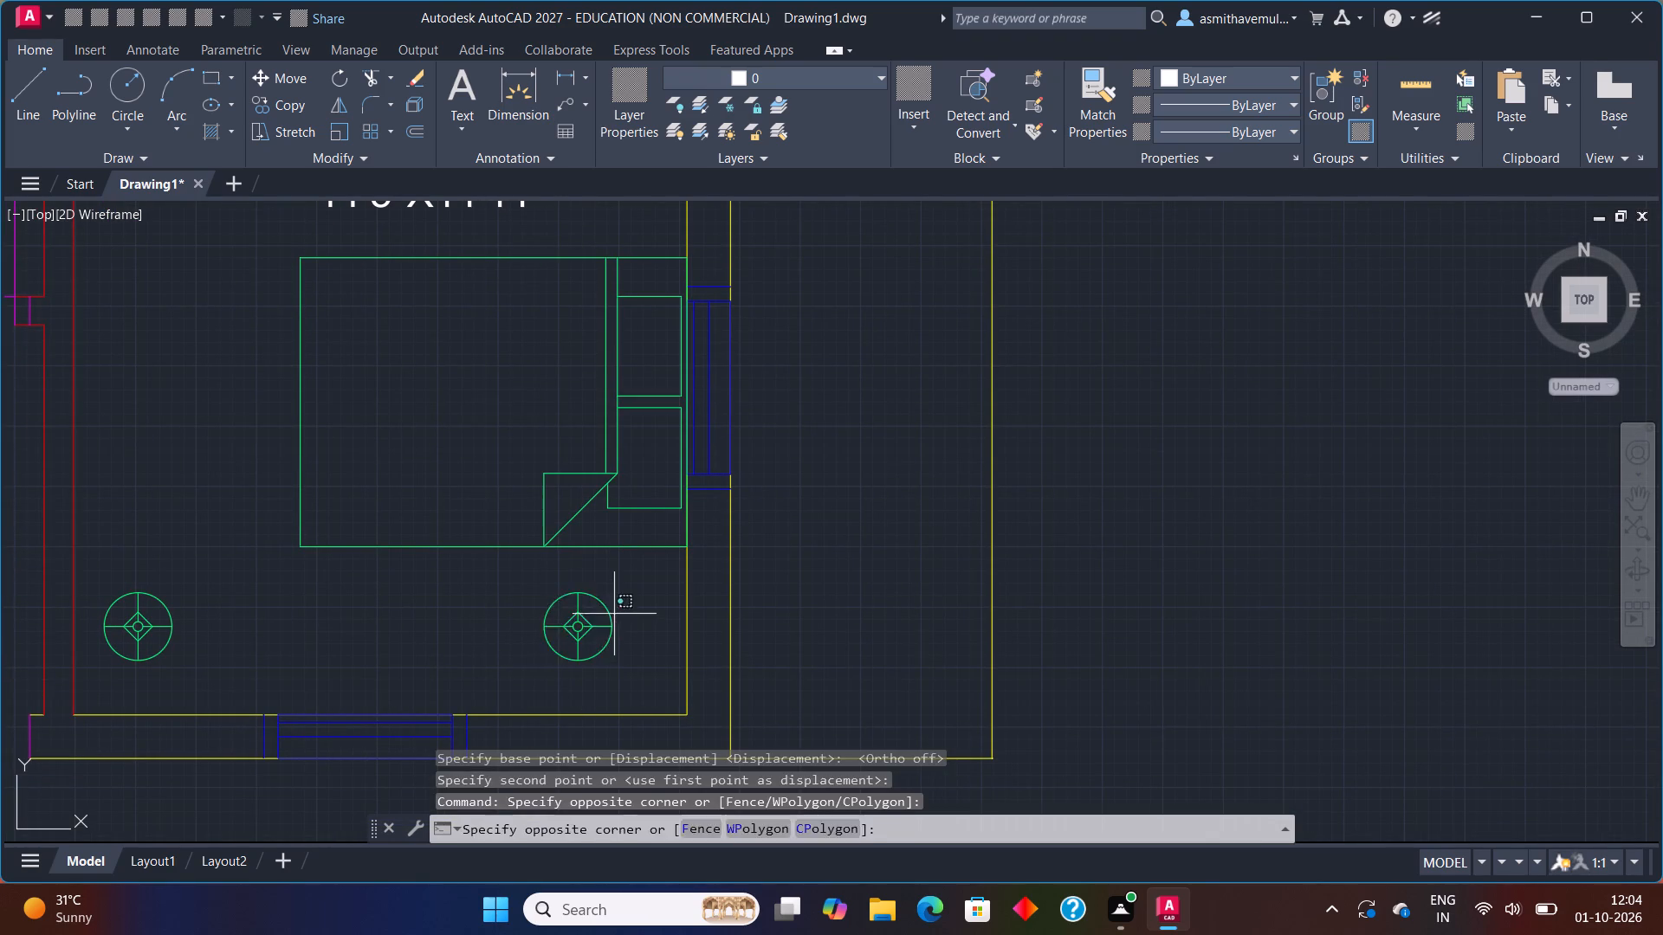
left_click_drag(614, 615, 546, 616)
key("m")
key("Return")
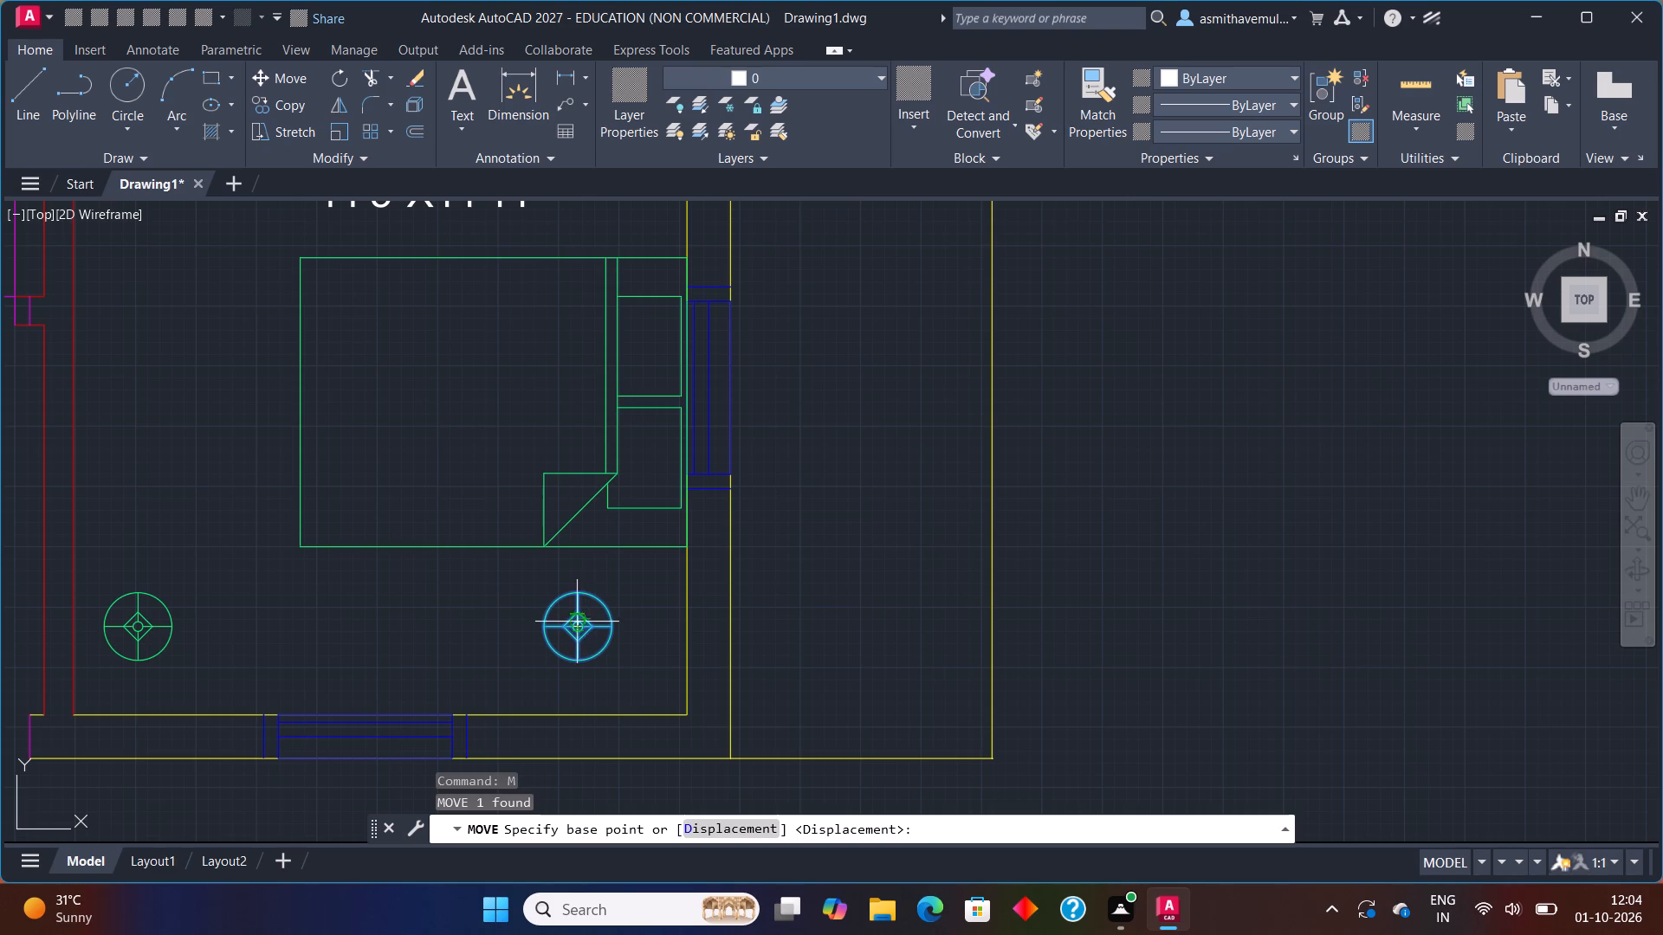
left_click(563, 633)
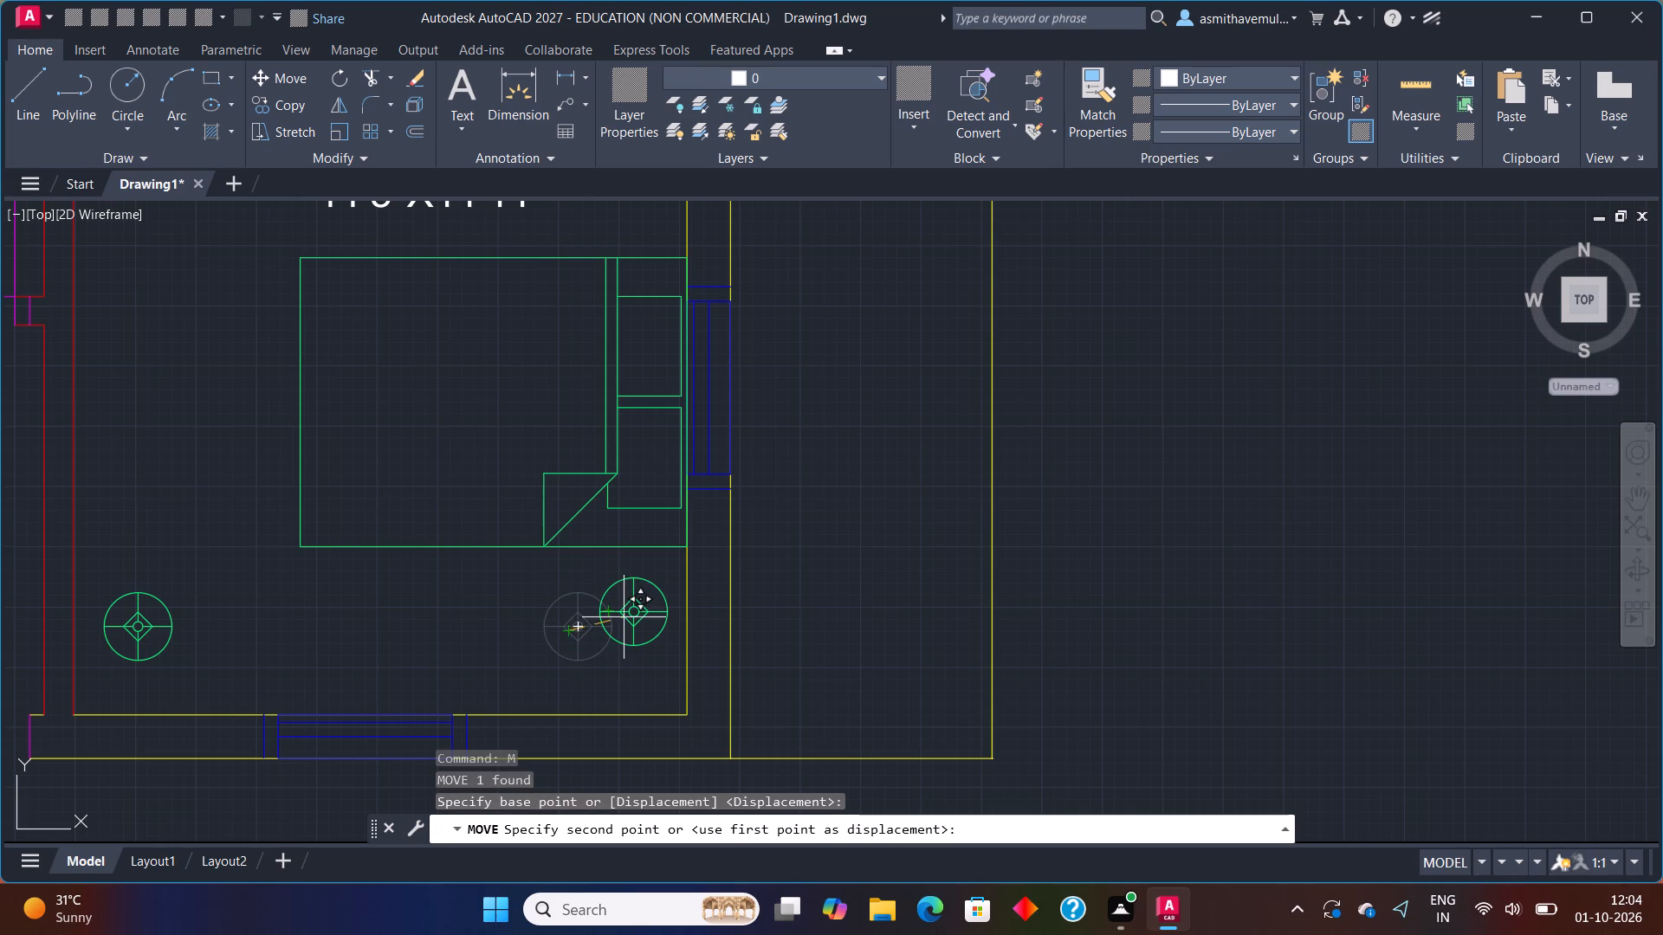
left_click(623, 618)
Move the other round side lamp from the room's lower-left corner to just above the bed's pillow end.
left_click(152, 620)
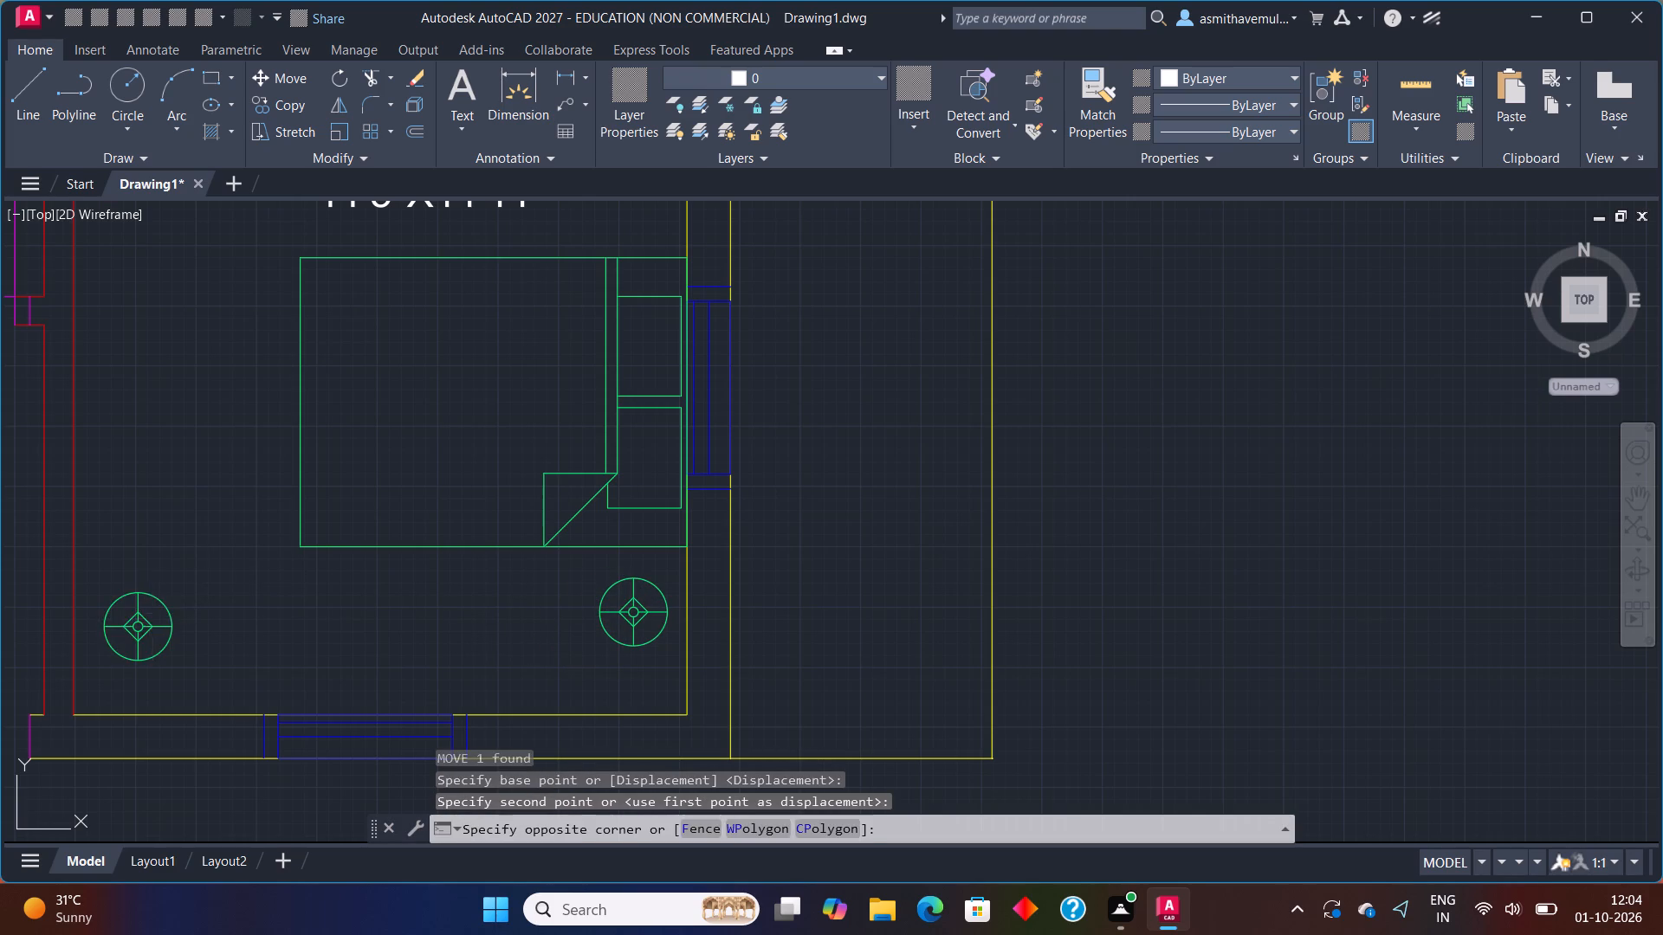
left_click(145, 628)
key("m")
key("Return")
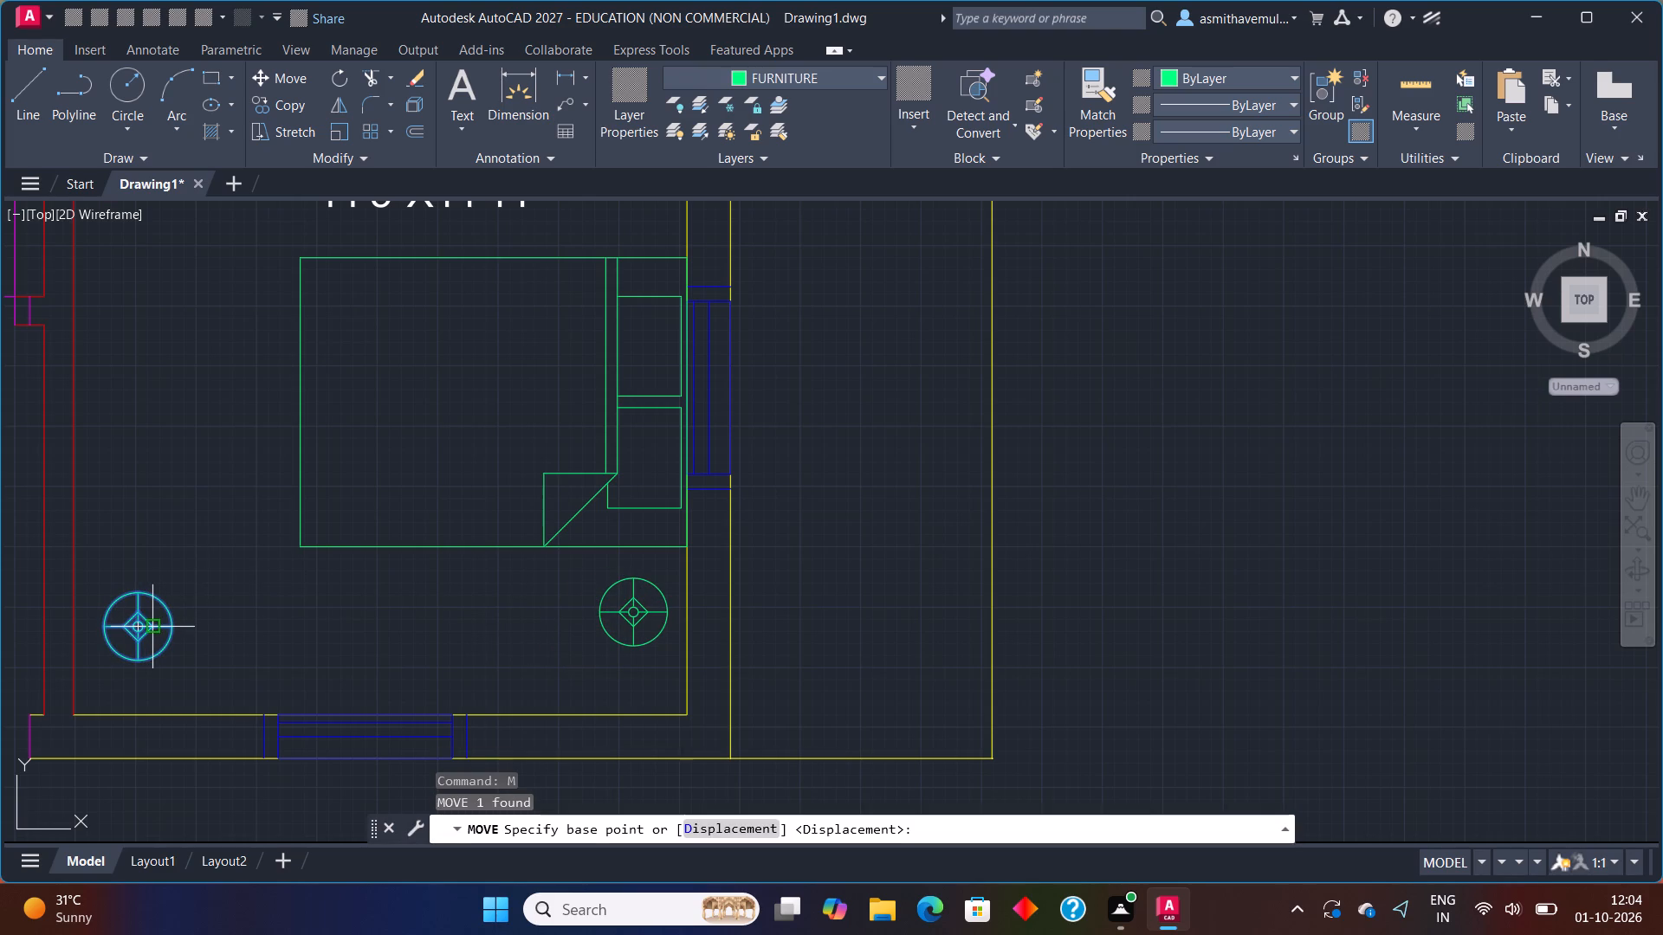
left_click(137, 628)
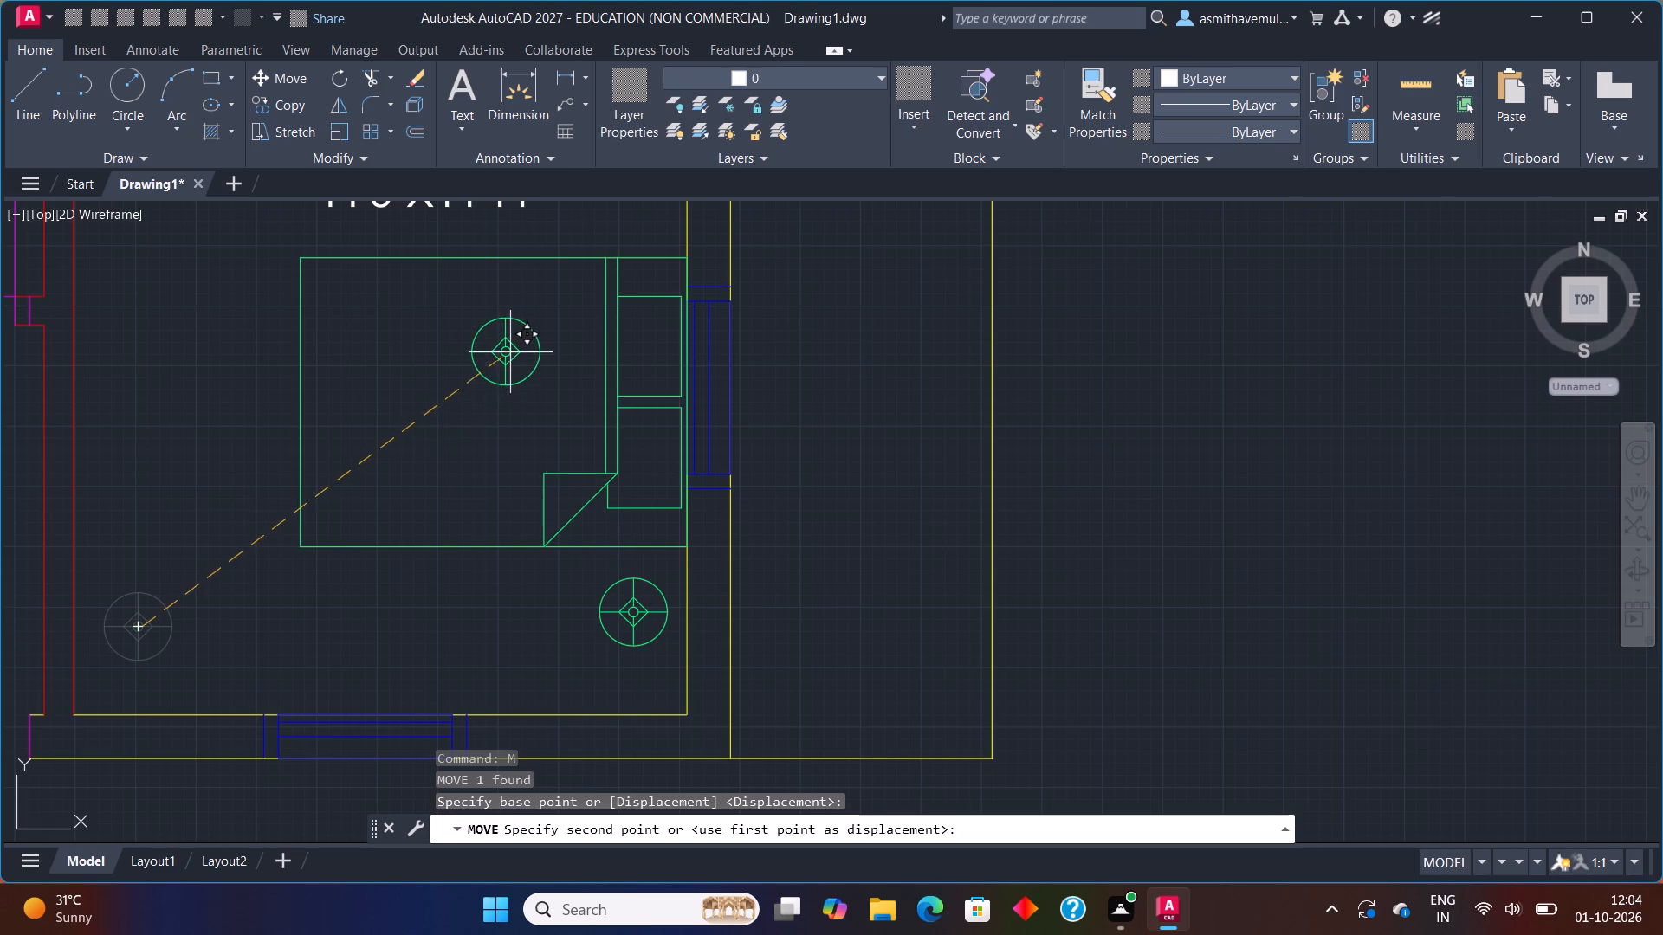
middle_click_drag(511, 351, 468, 432)
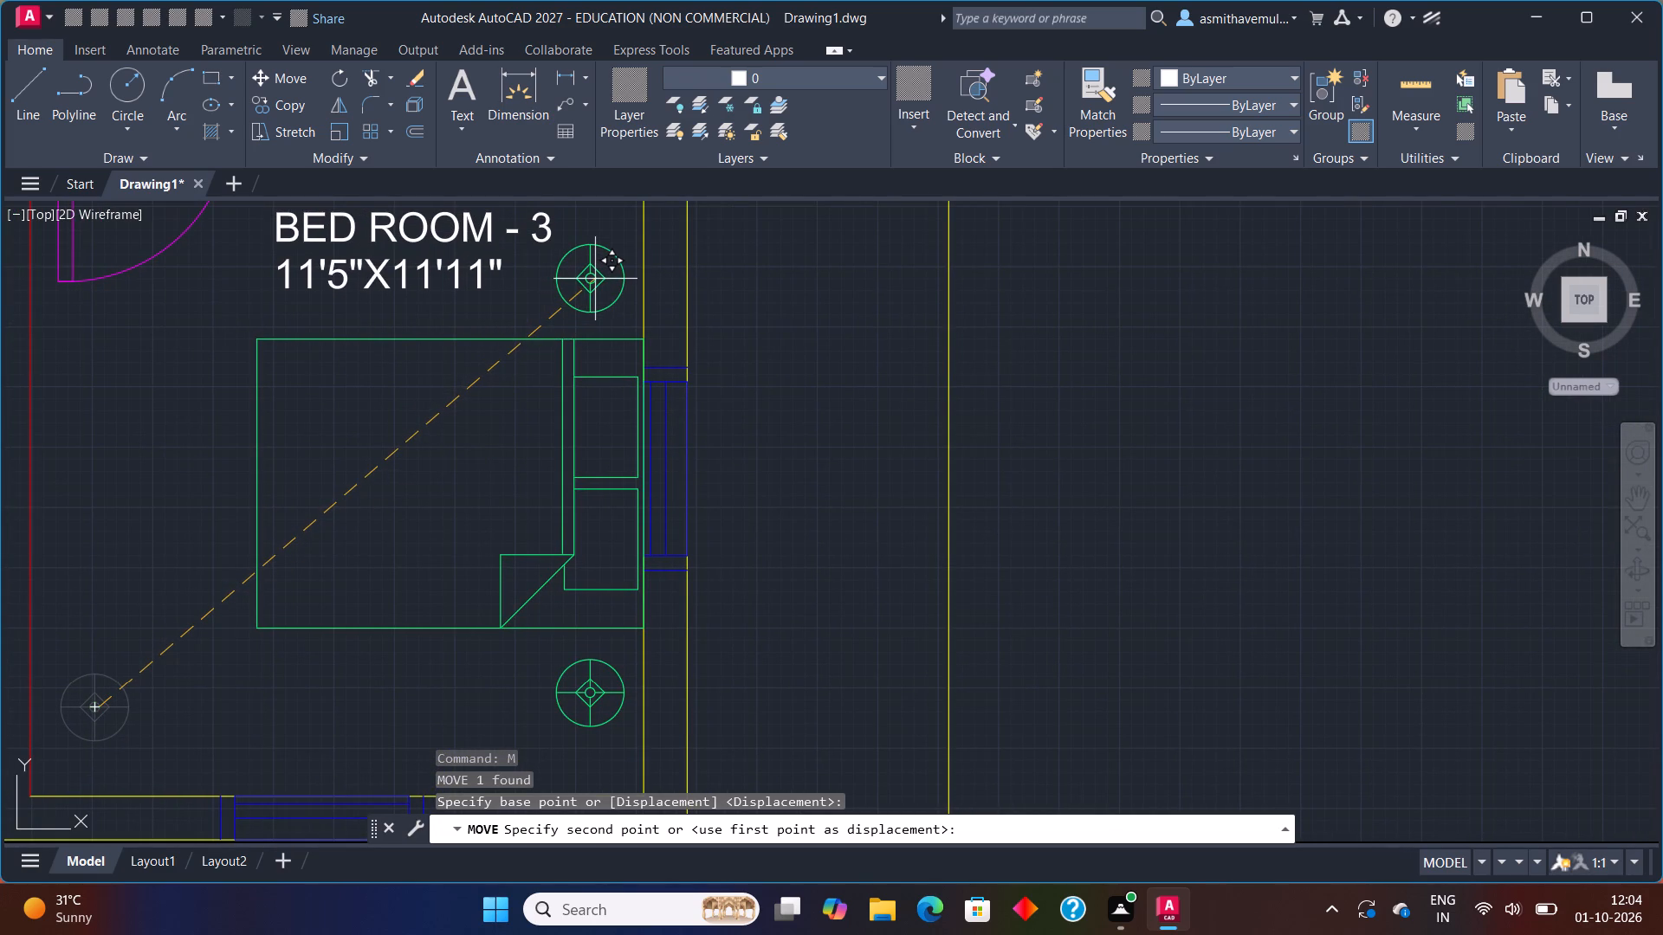
left_click(595, 275)
Move the BED ROOM - 3 name up toward the room's upper wall, away from the lamp.
scroll(307, 456, "down", 1)
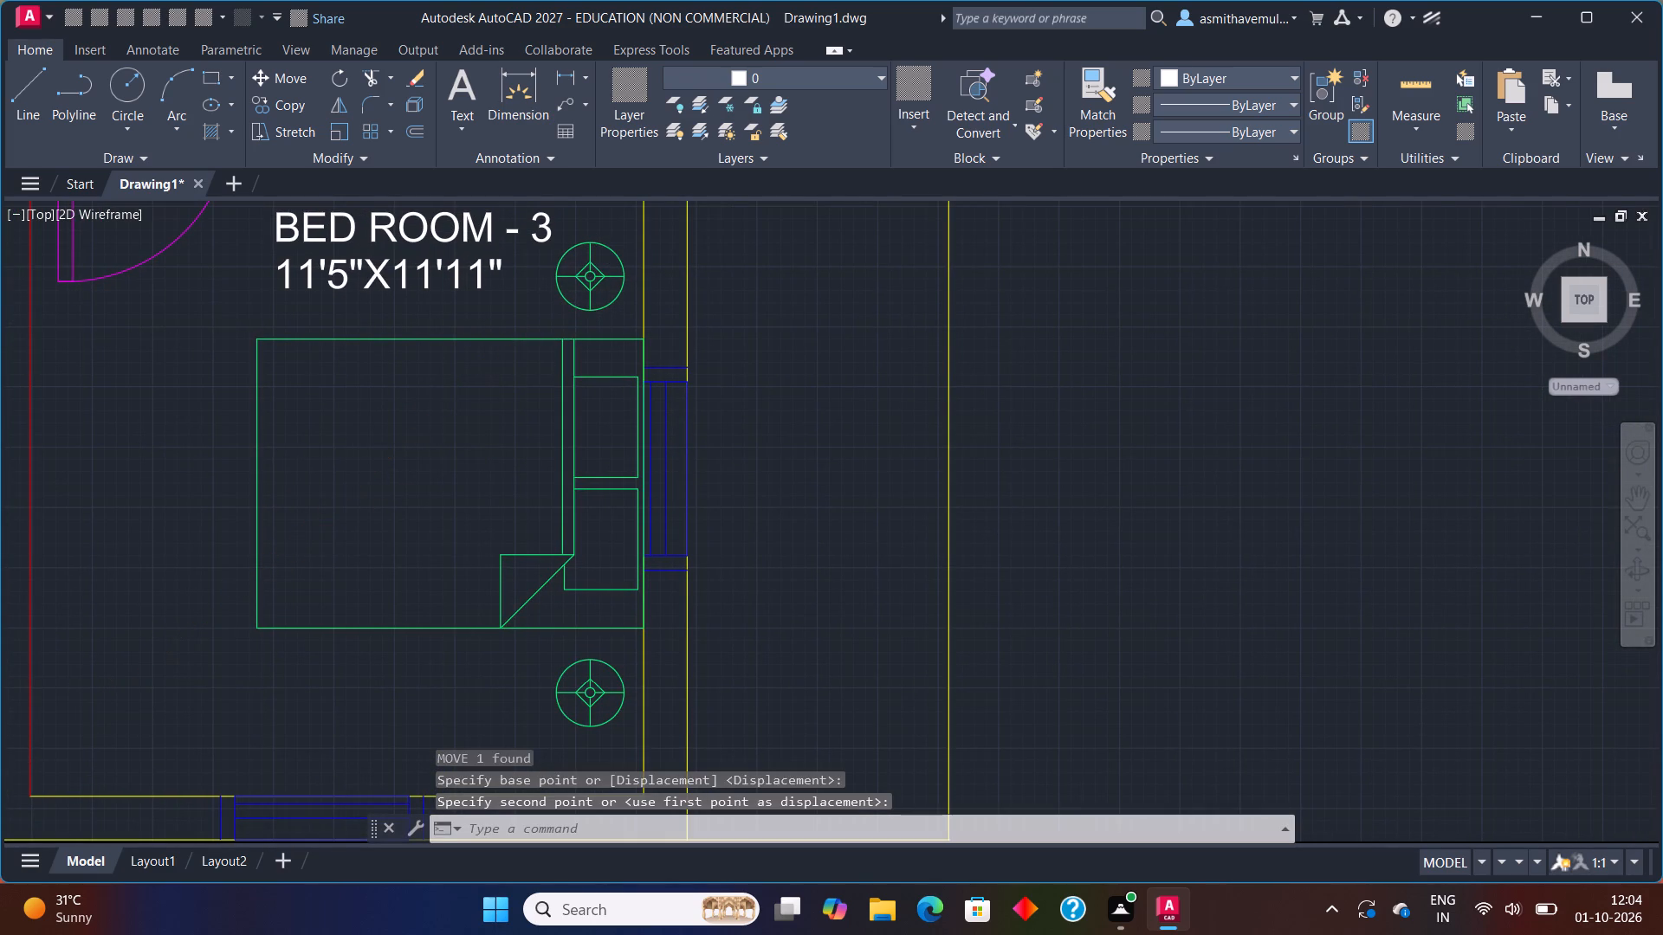
left_click(368, 319)
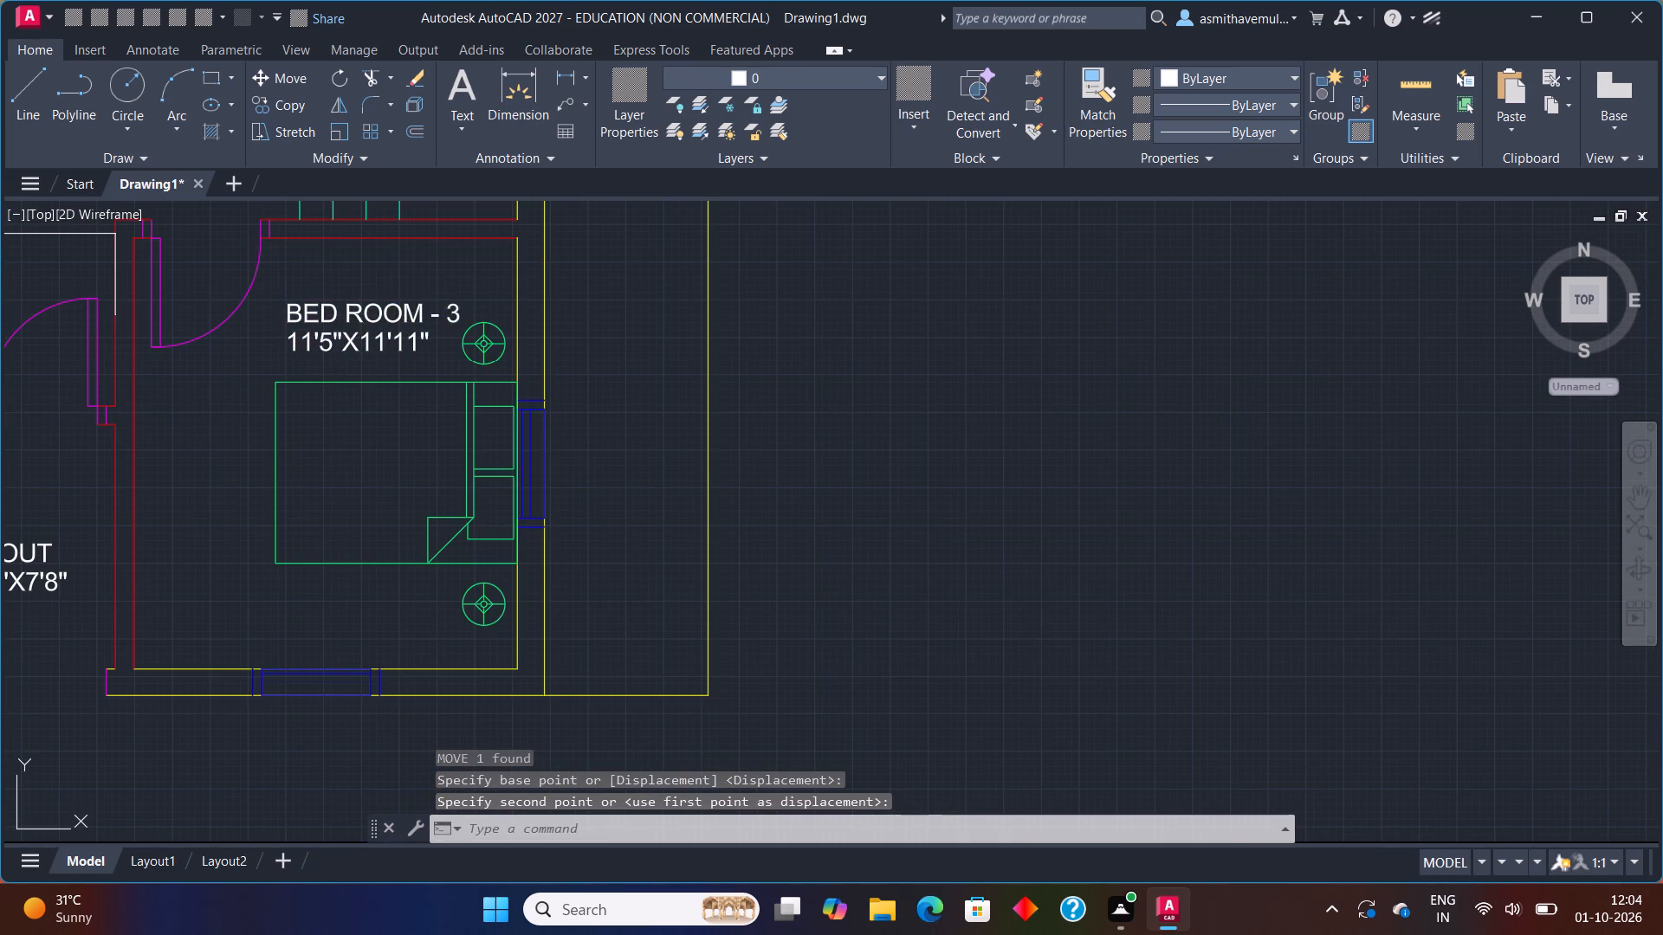
key("m")
key("Return")
left_click(377, 314)
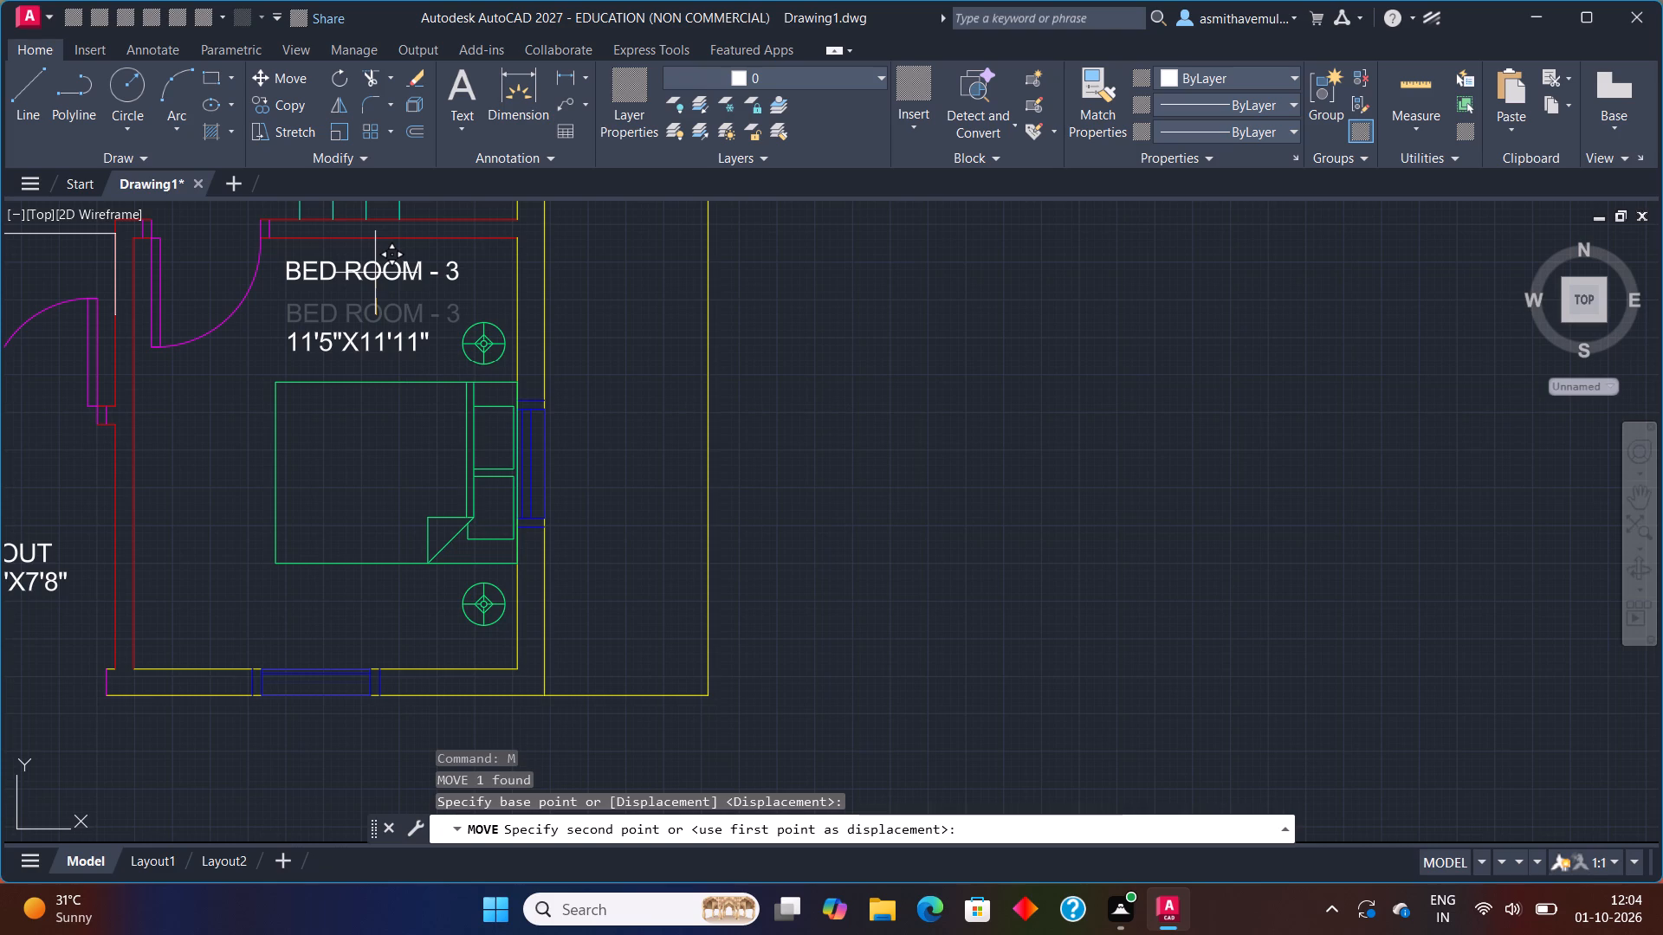
left_click(373, 276)
Move the 11'5"X11'11" size label up to just beneath the BED ROOM - 3 name, clear of the bed.
left_click(369, 343)
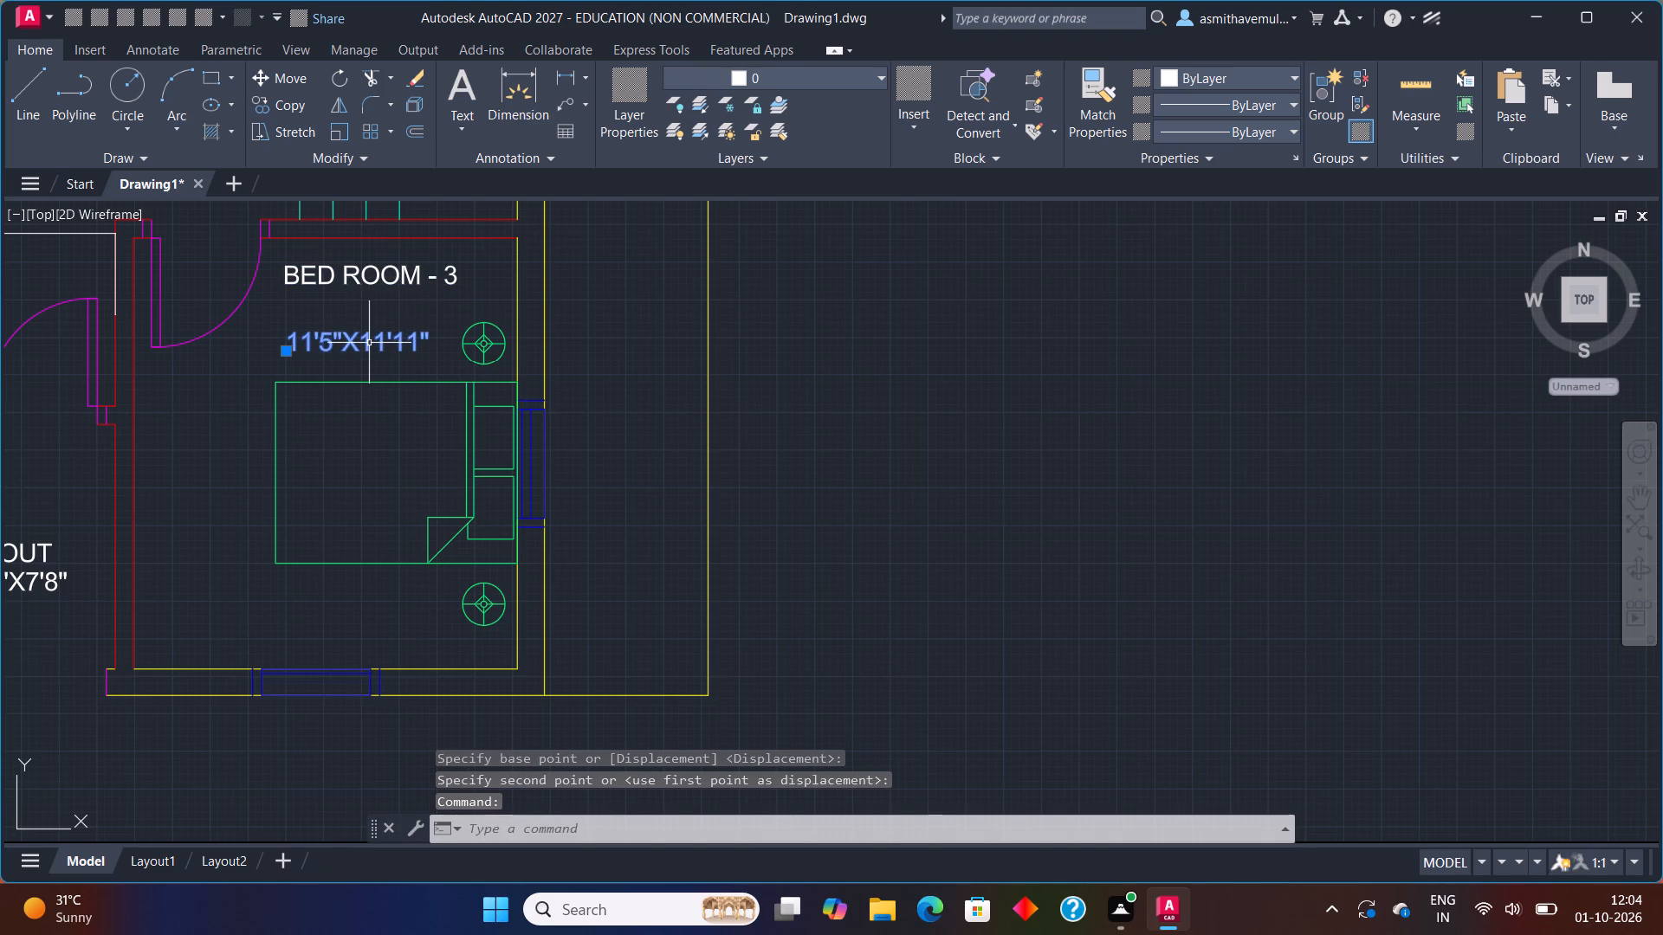
key("m")
key("Return")
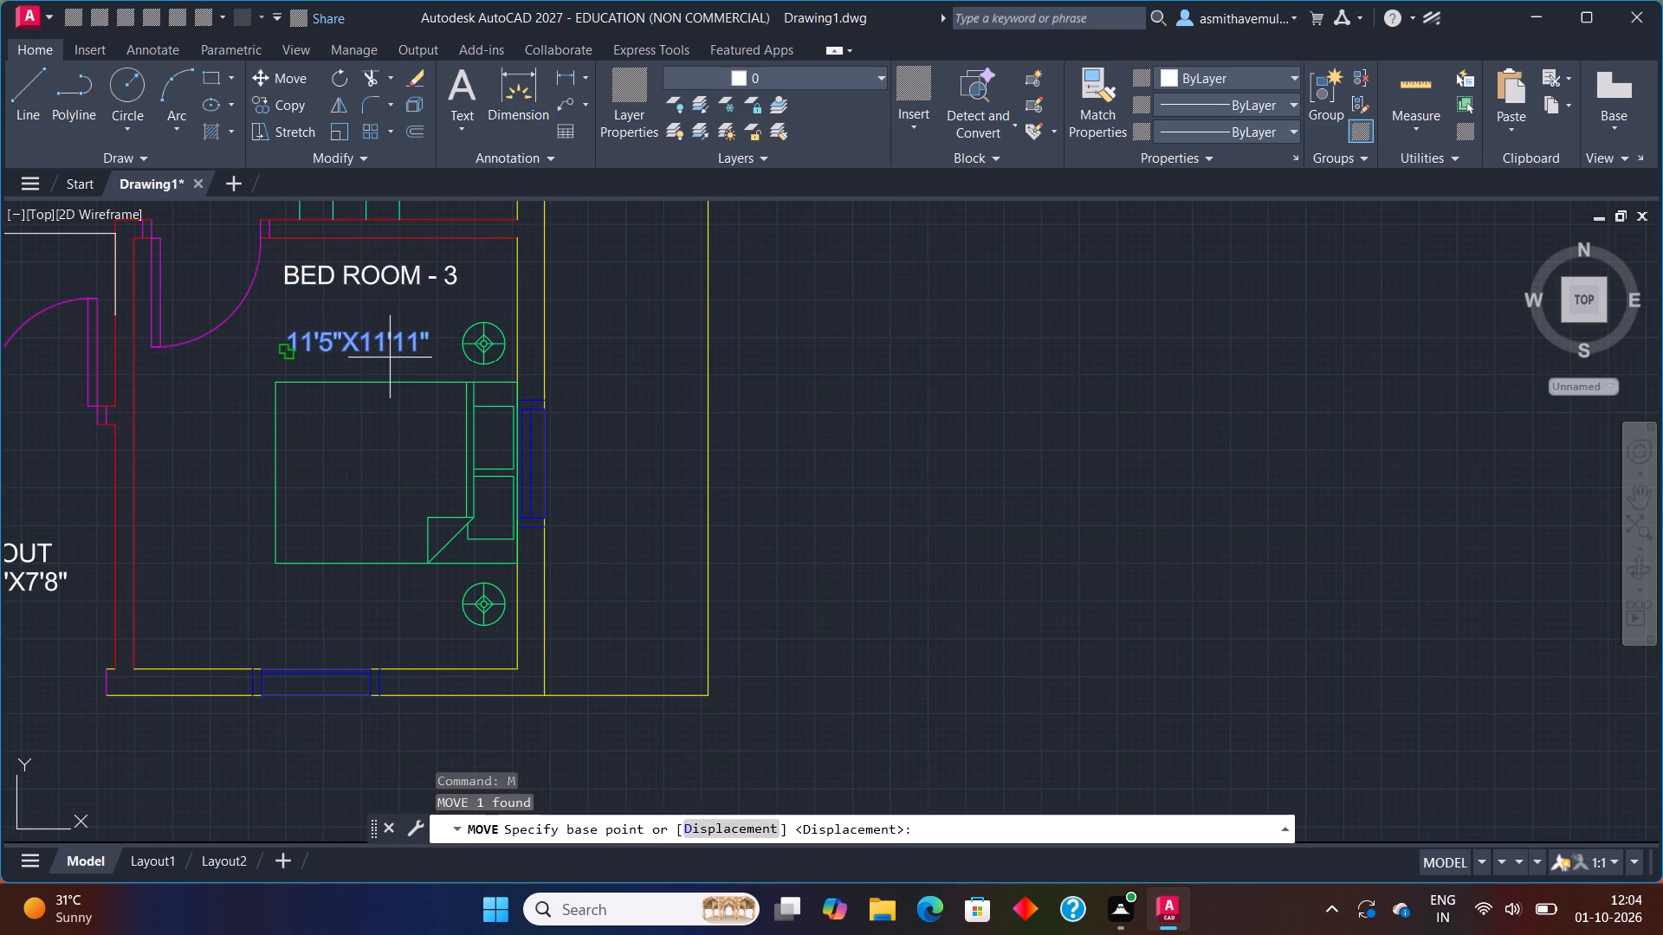
left_click(379, 343)
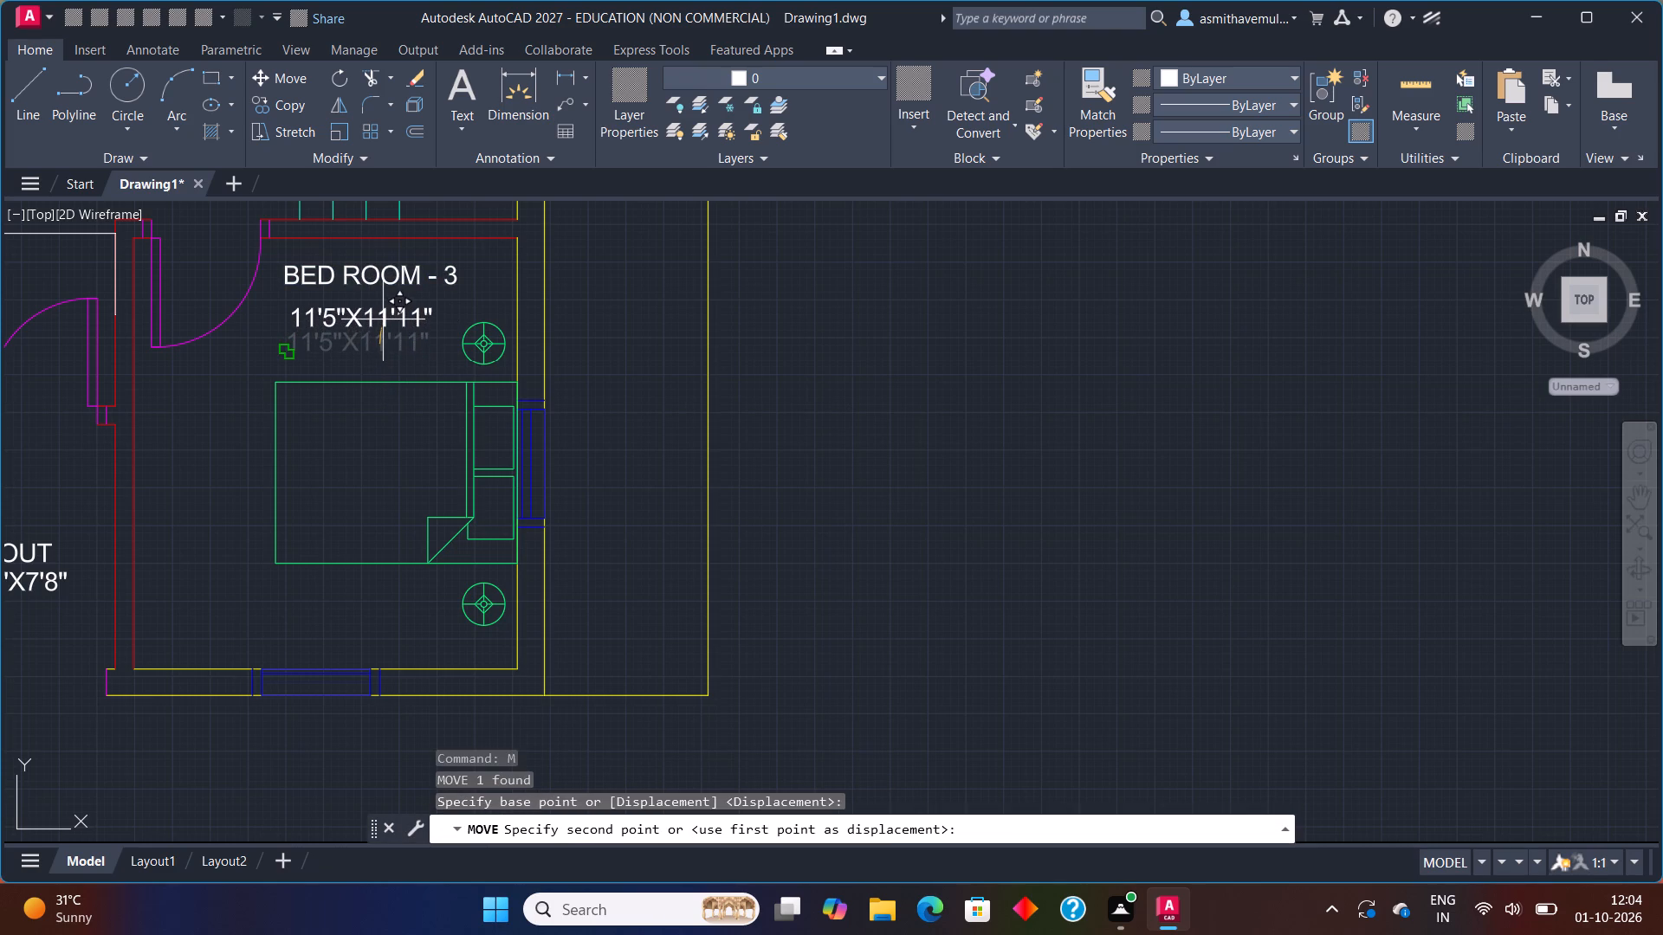
left_click(383, 317)
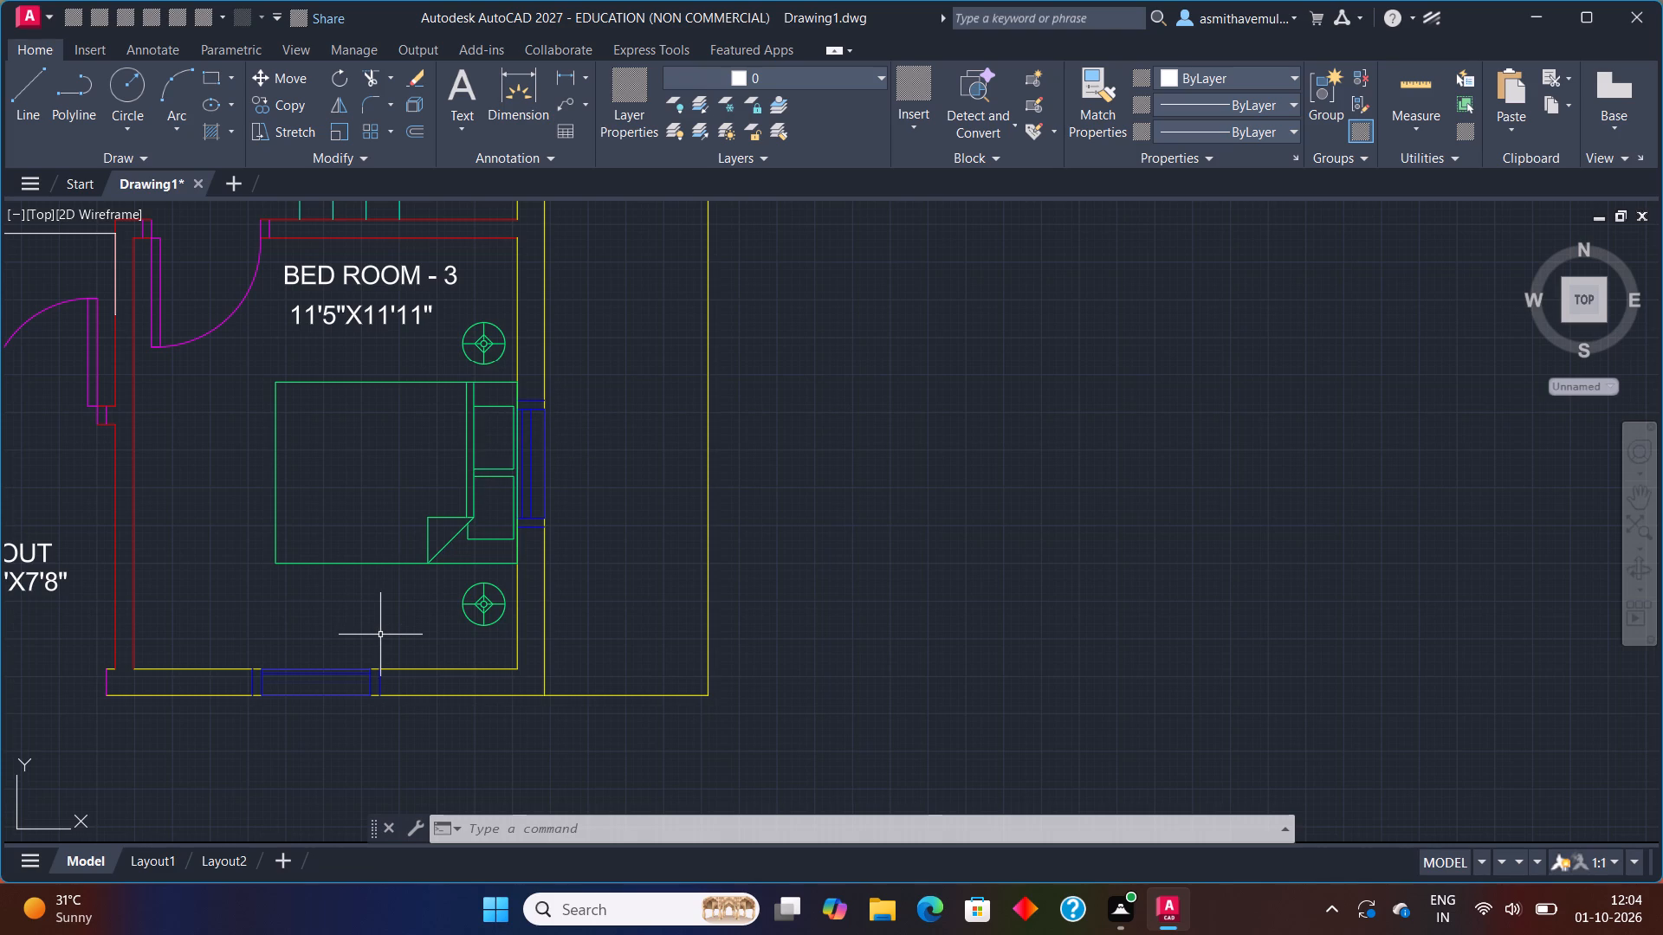
Examine the layout of Bed Room 3, the sit out and the bath W/C along the plan's lower side.
scroll(380, 634, "down", 2)
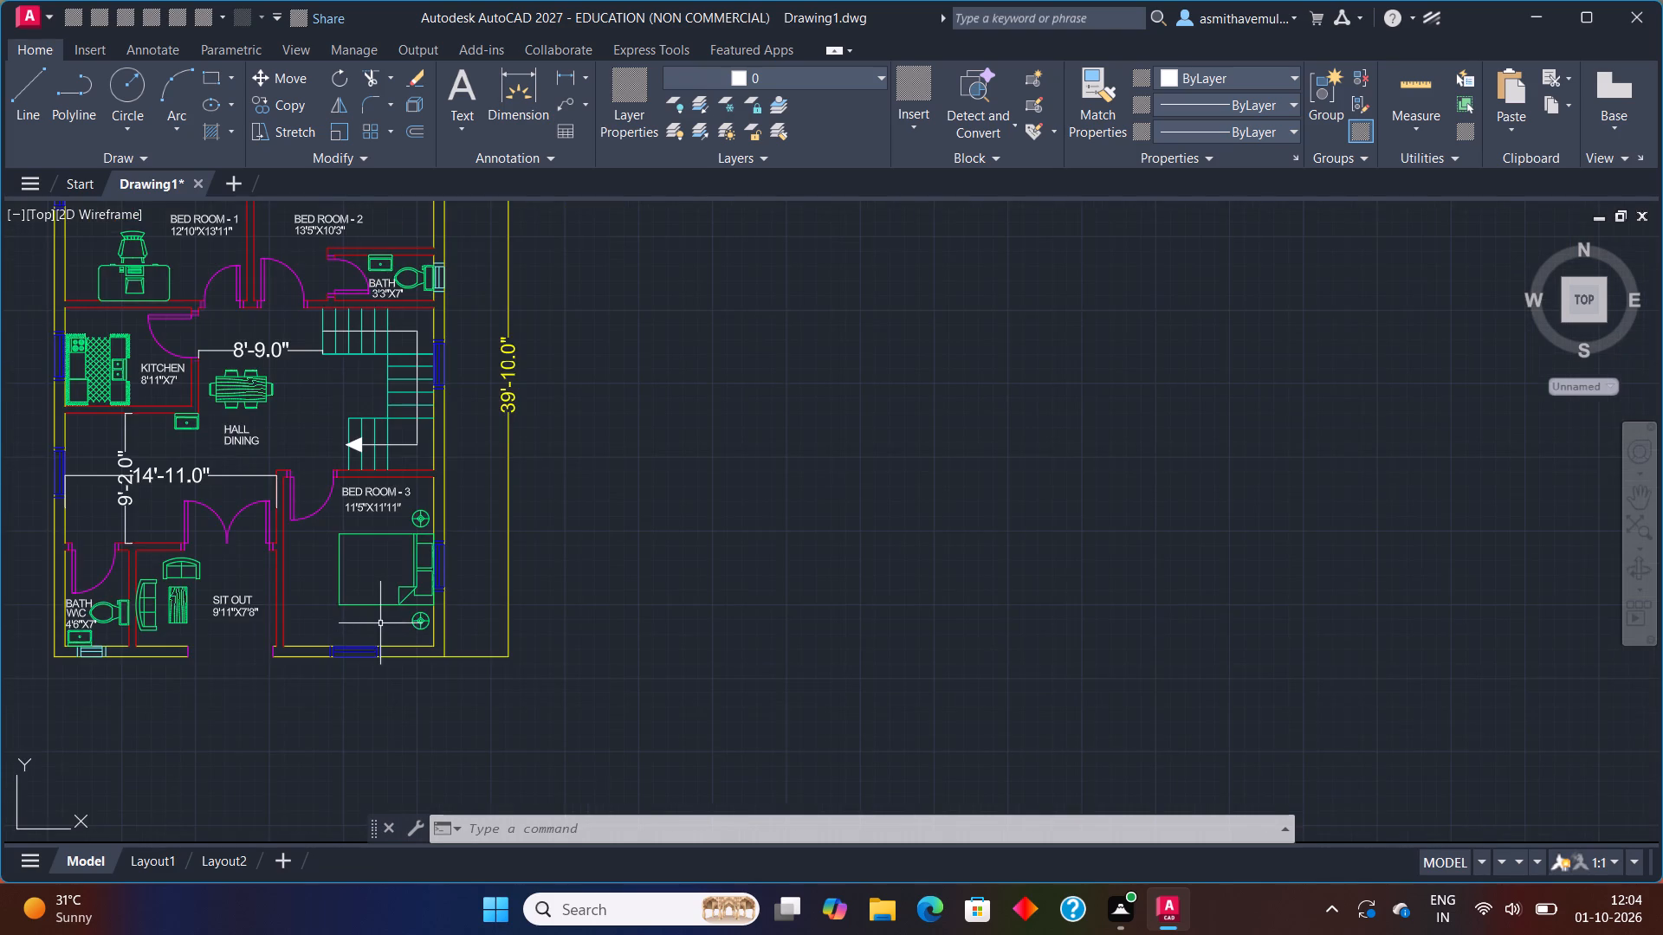
middle_click_drag(380, 616, 596, 562)
scroll(494, 546, "up", 1)
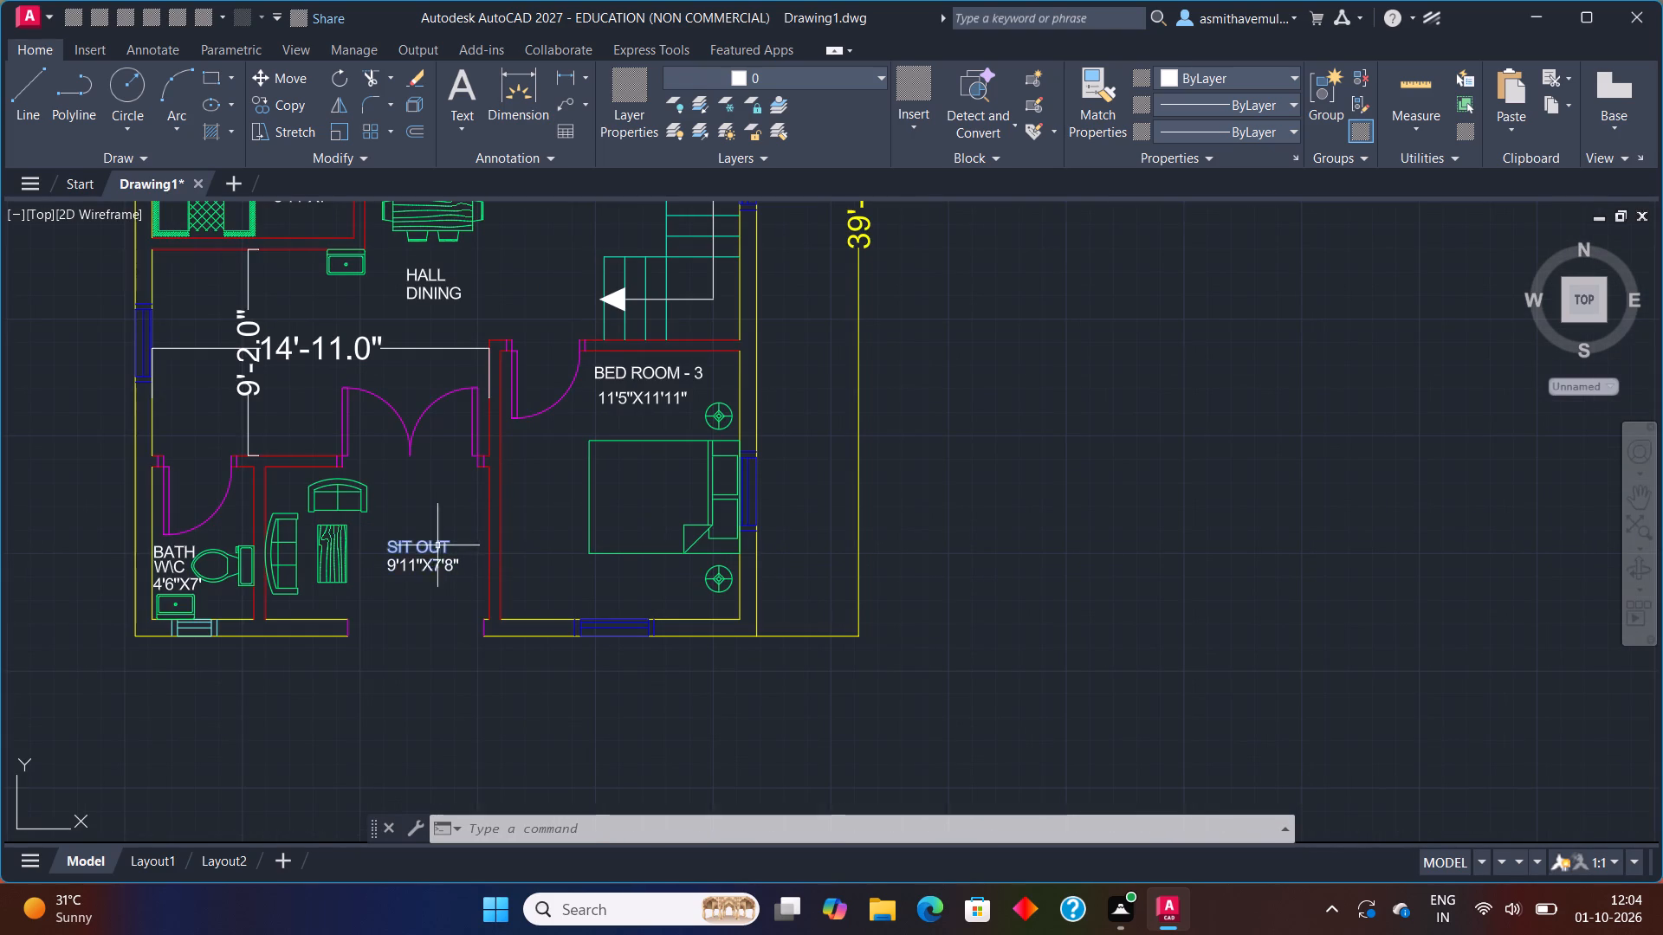
scroll(387, 602, "up", 2)
scroll(386, 600, "down", 2)
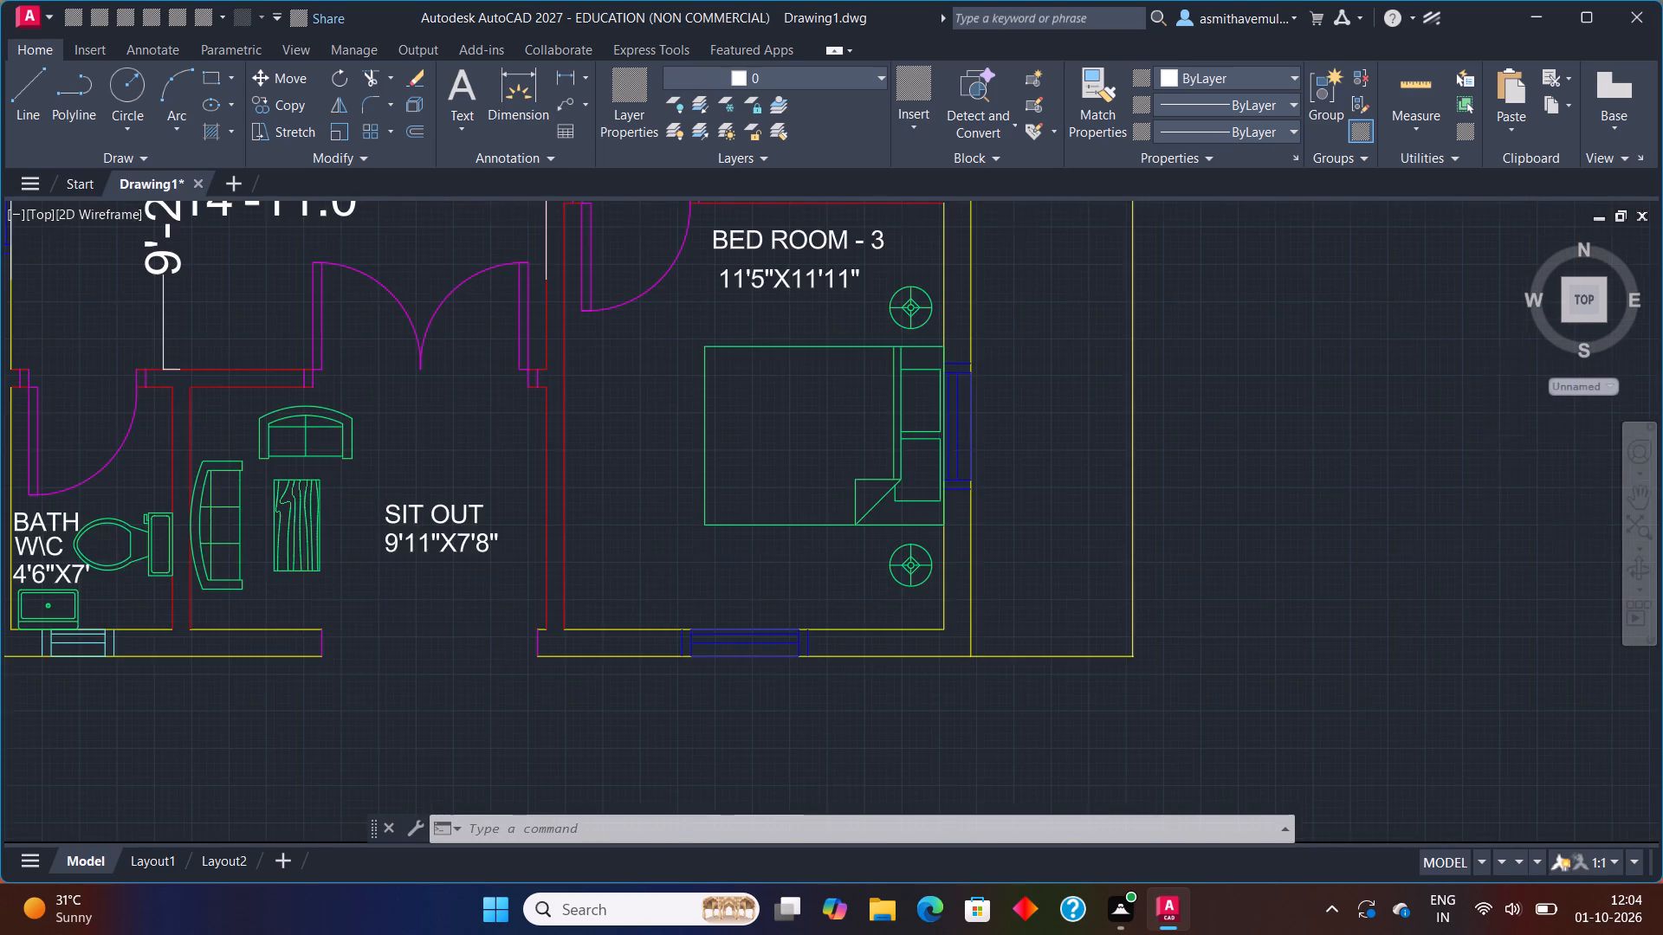
middle_click_drag(385, 596, 435, 555)
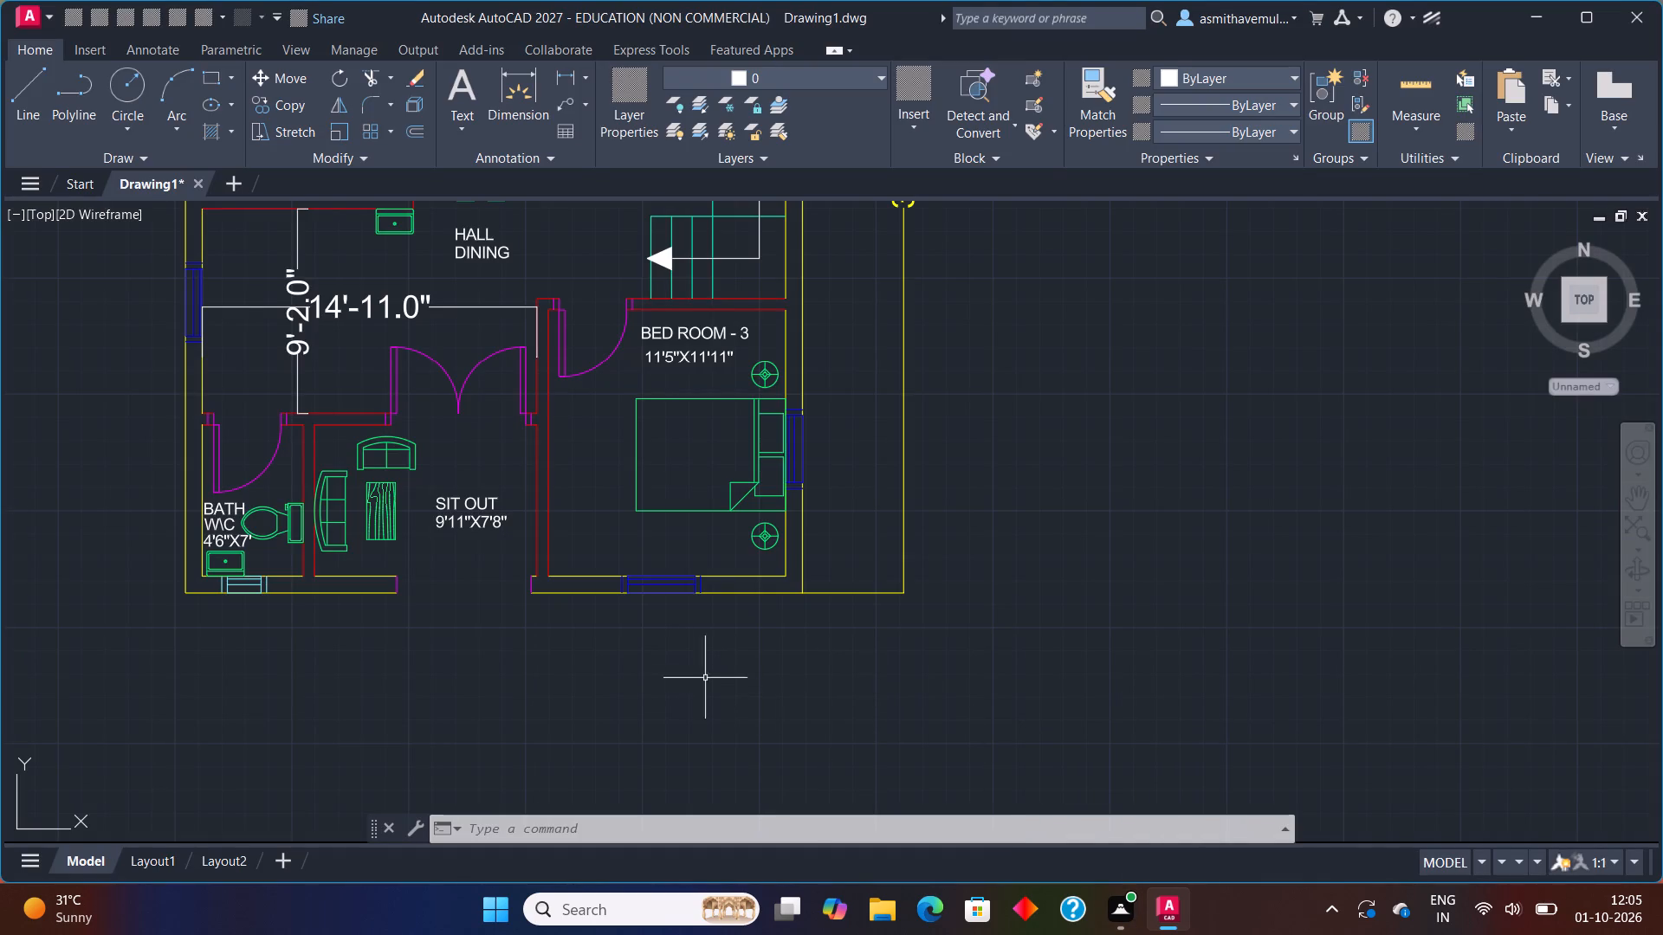
scroll(195, 609, "up", 1)
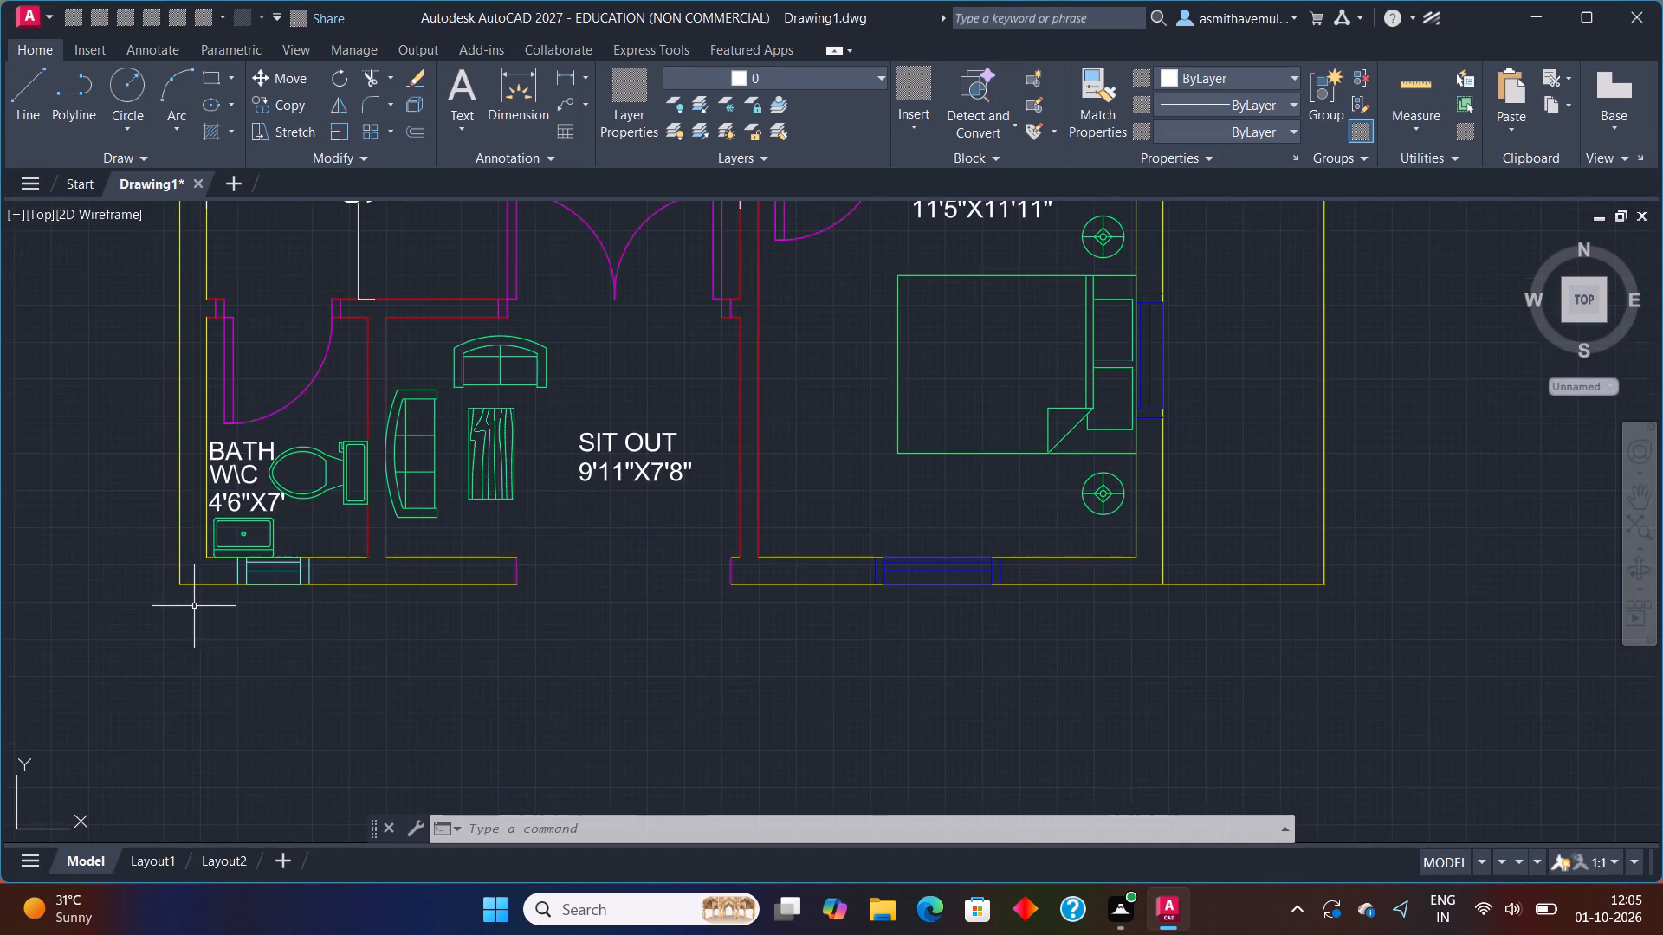
scroll(192, 597, "up", 1)
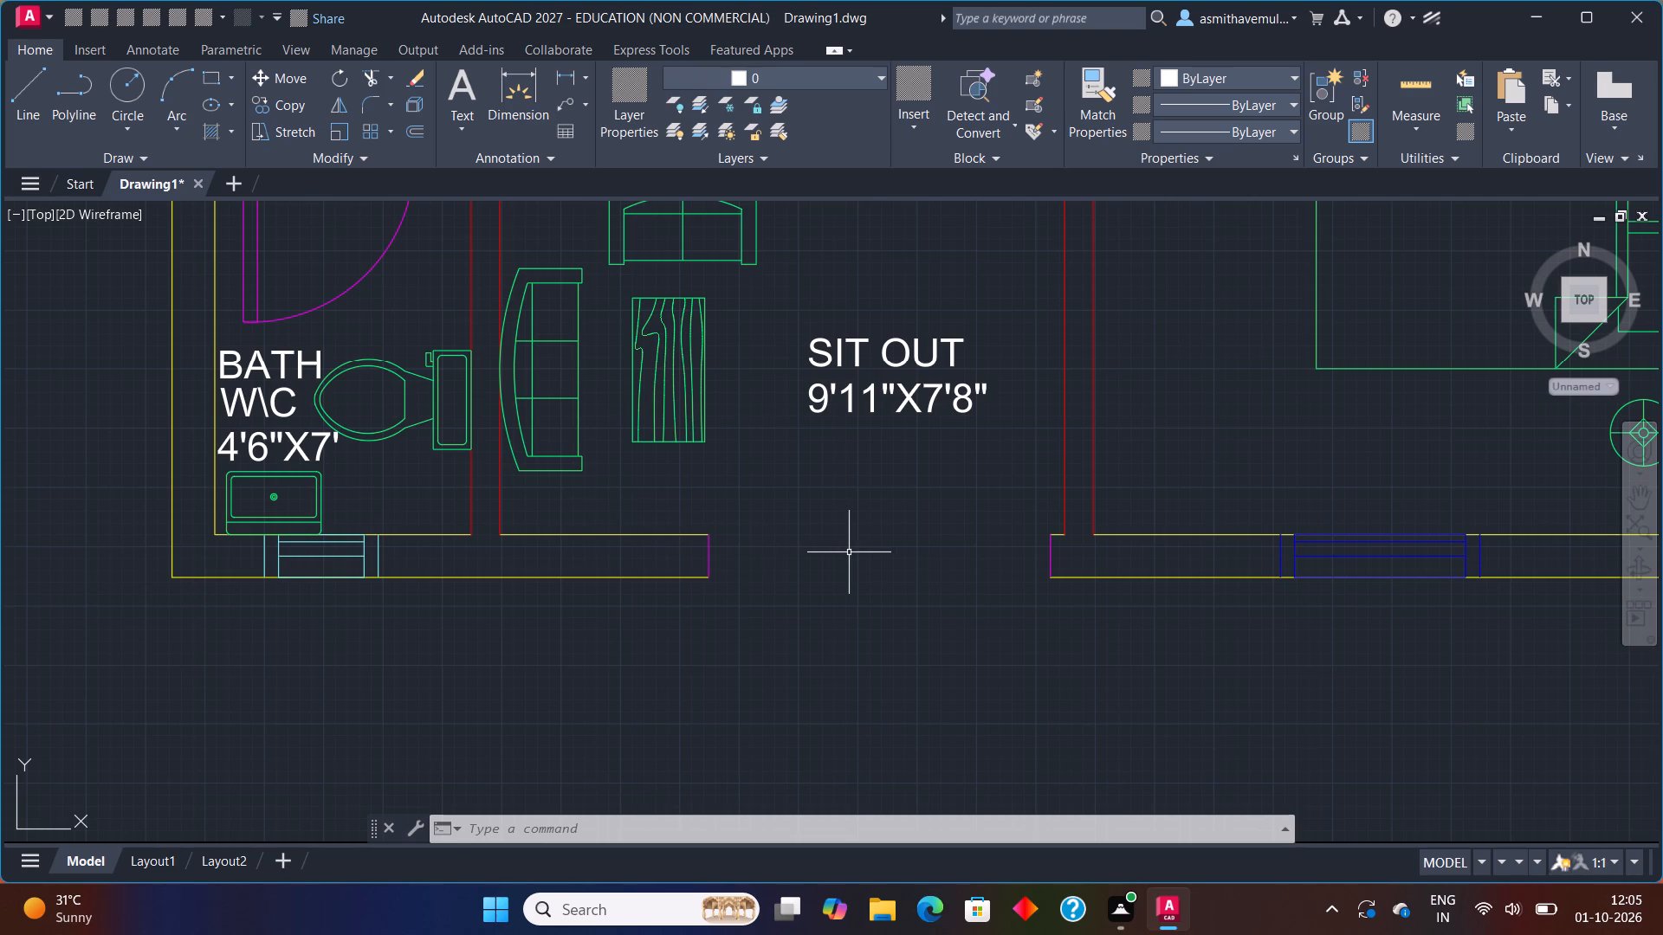
scroll(865, 558, "down", 2)
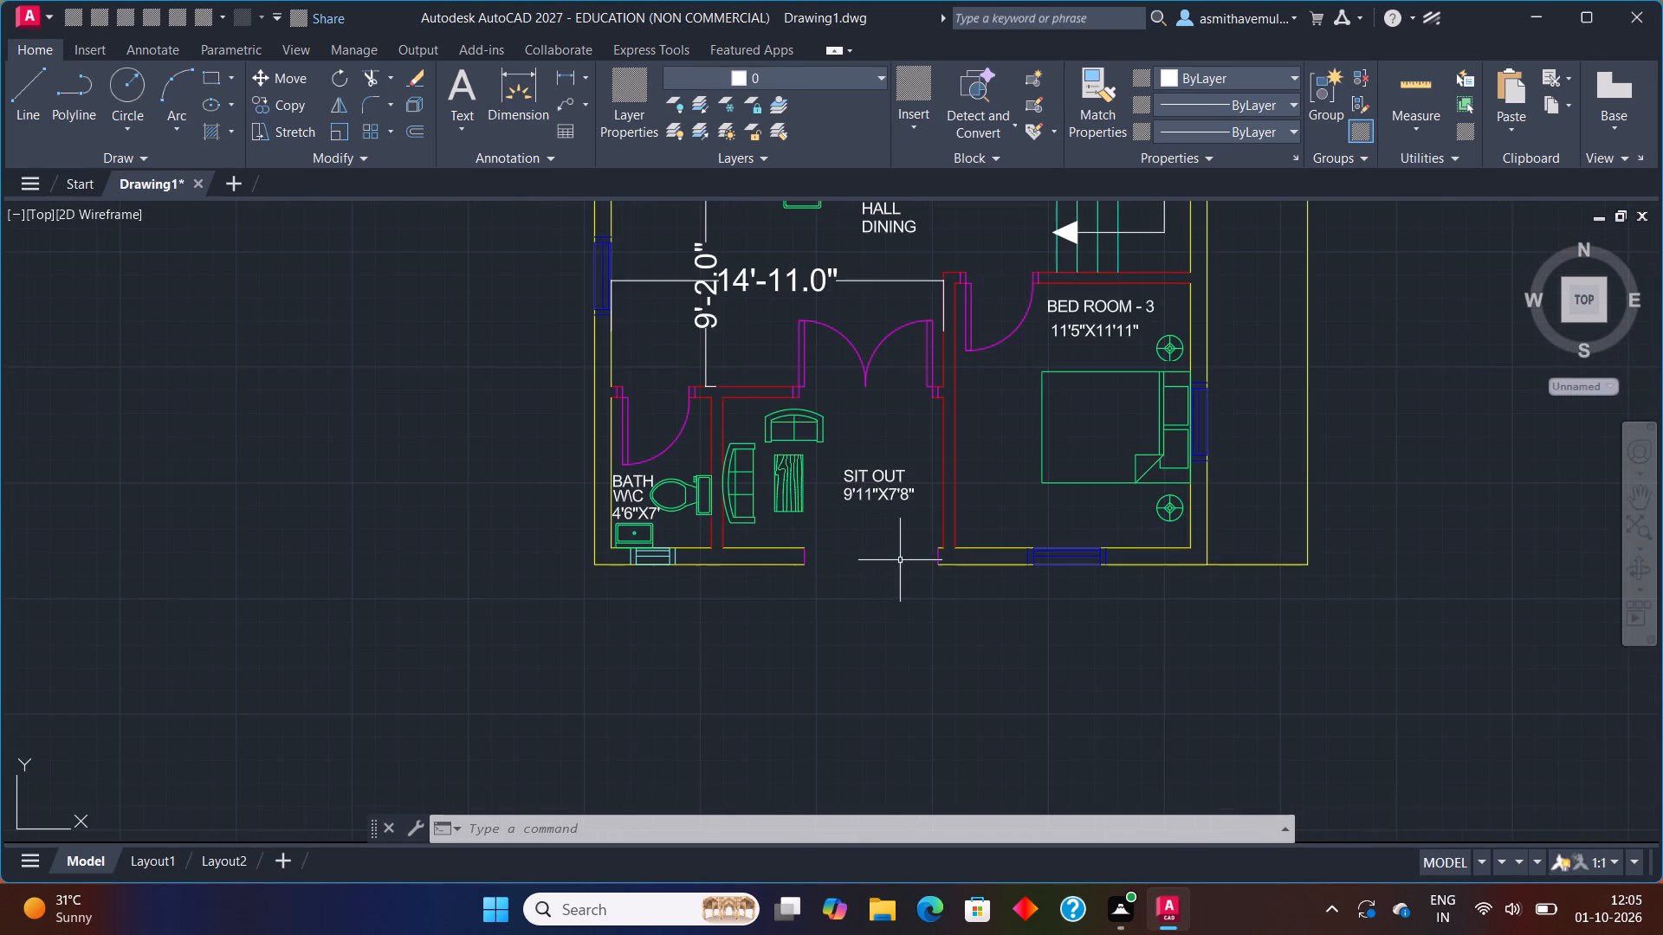
Move the west-side round lamp in Bed Room 1 slightly up and closer to the pillow end of the bed.
middle_click_drag(997, 561, 868, 612)
scroll(798, 449, "down", 1)
middle_click_drag(798, 444, 1028, 762)
scroll(917, 344, "up", 3)
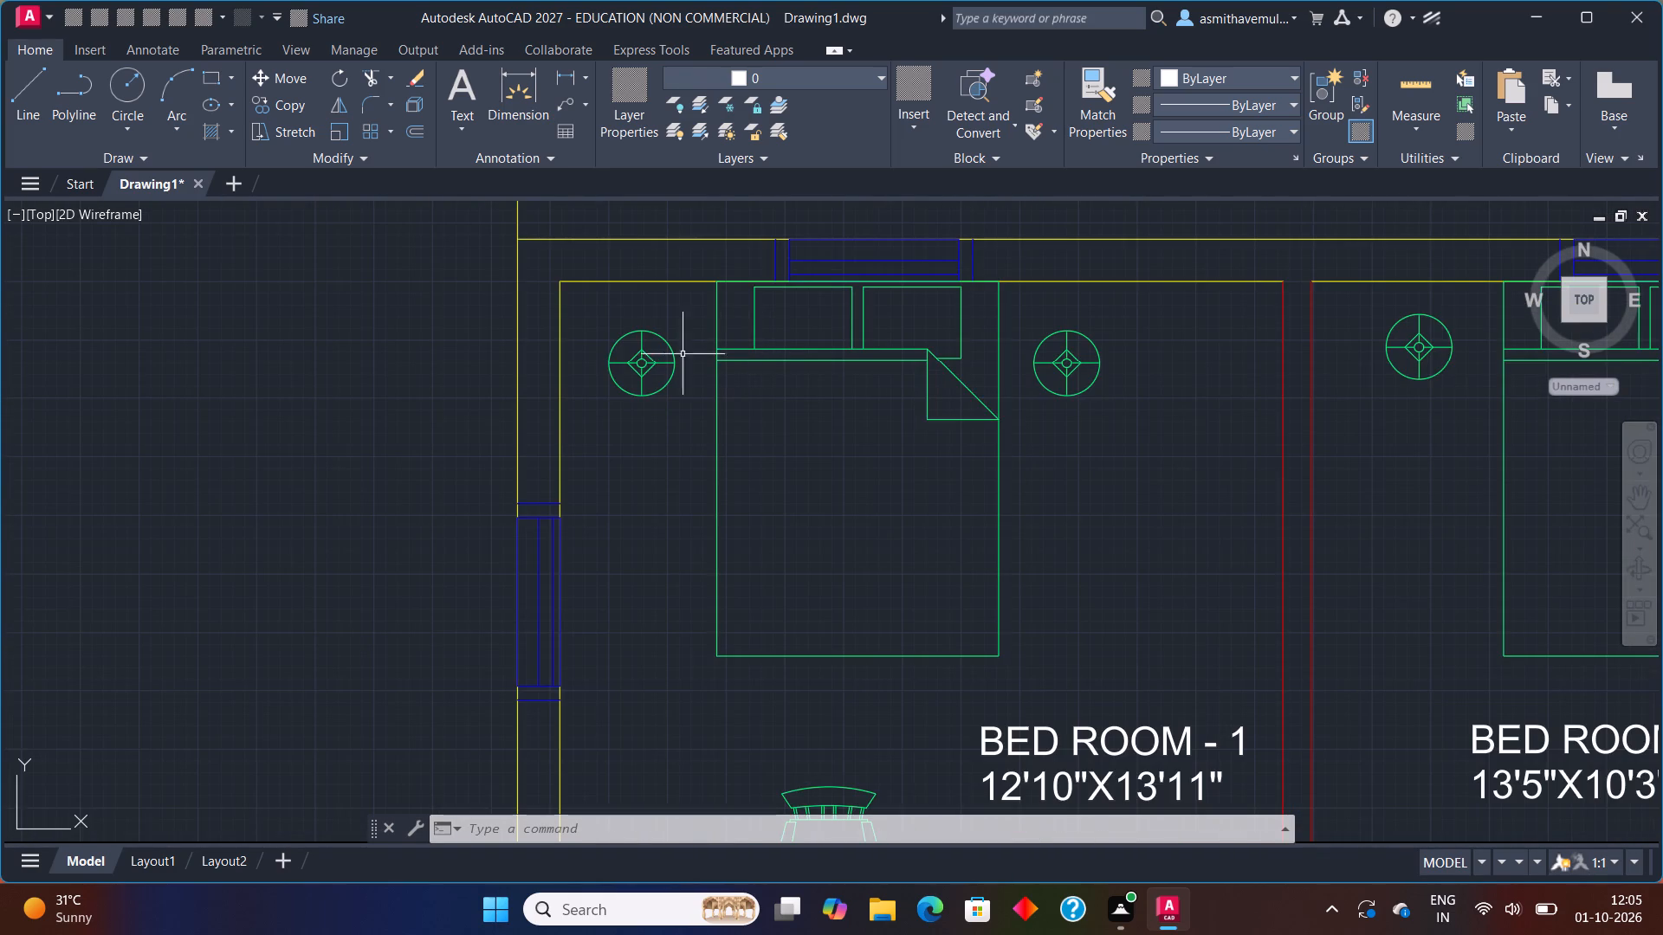
left_click(650, 354)
key("m")
key("Return")
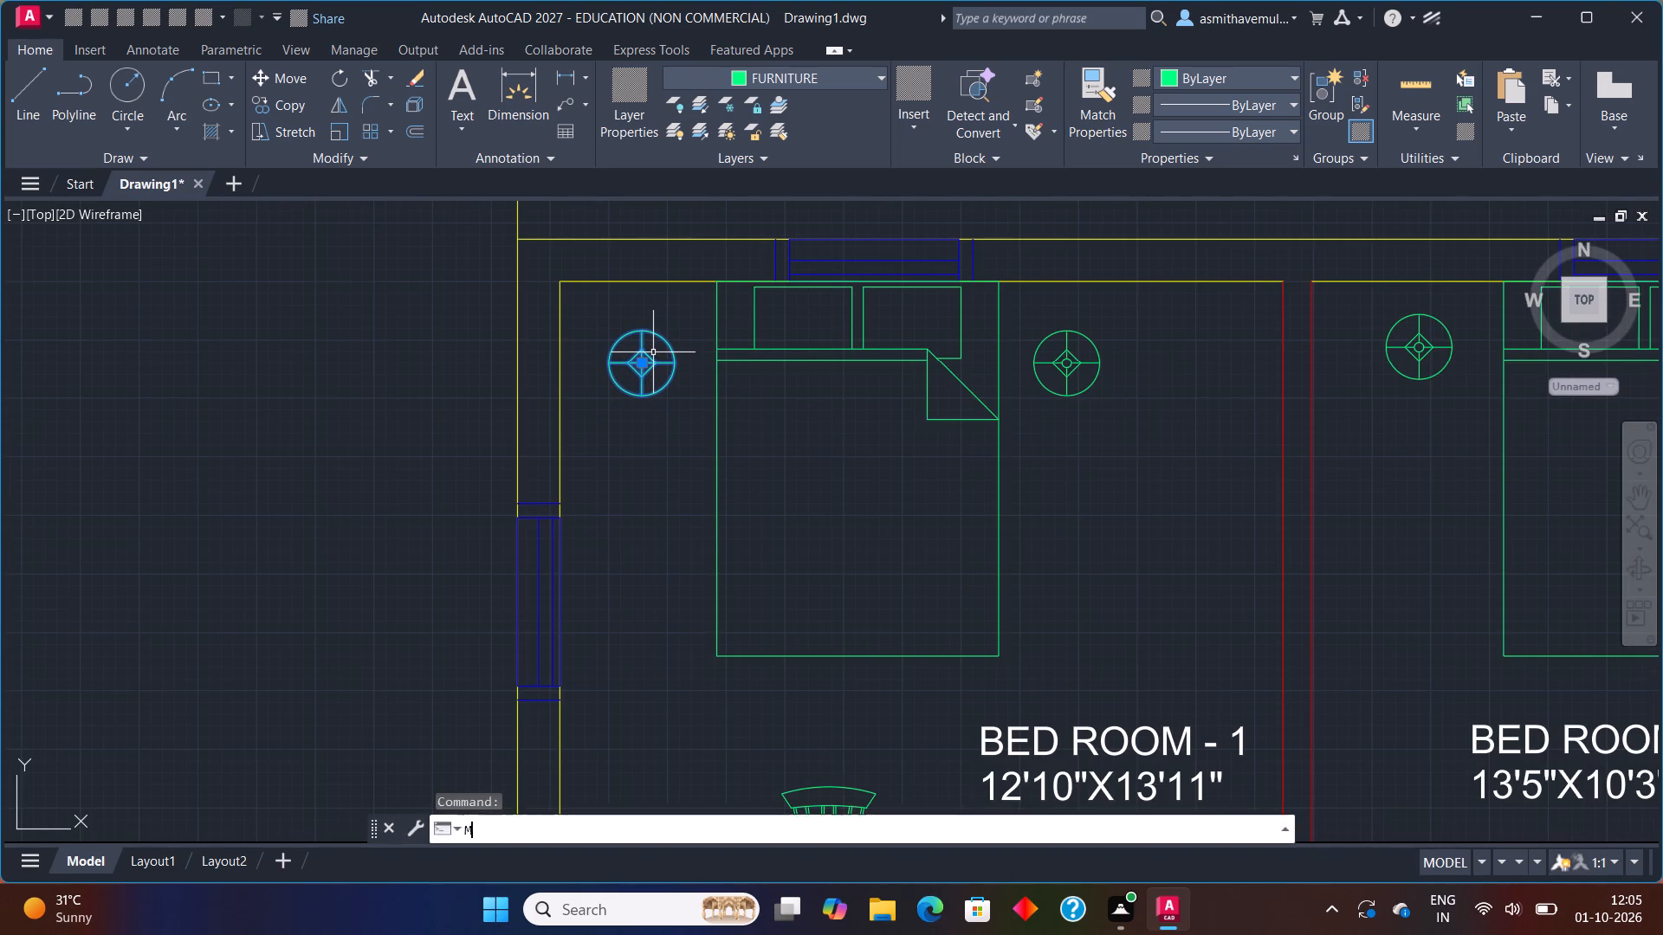
left_click(633, 364)
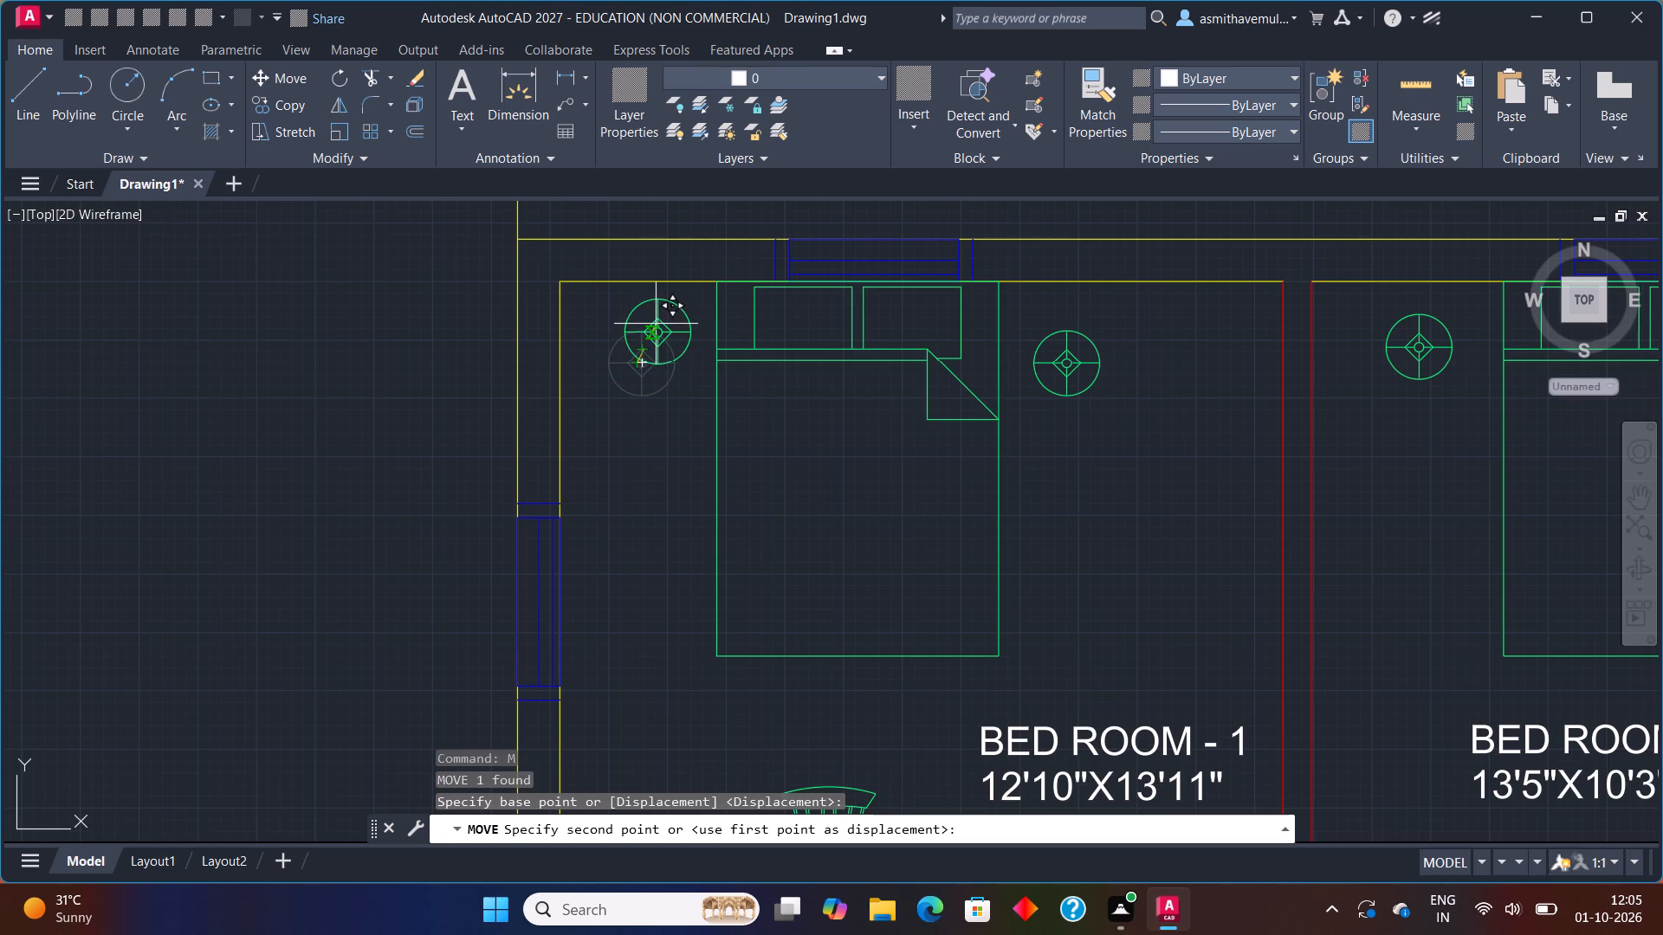
left_click(655, 325)
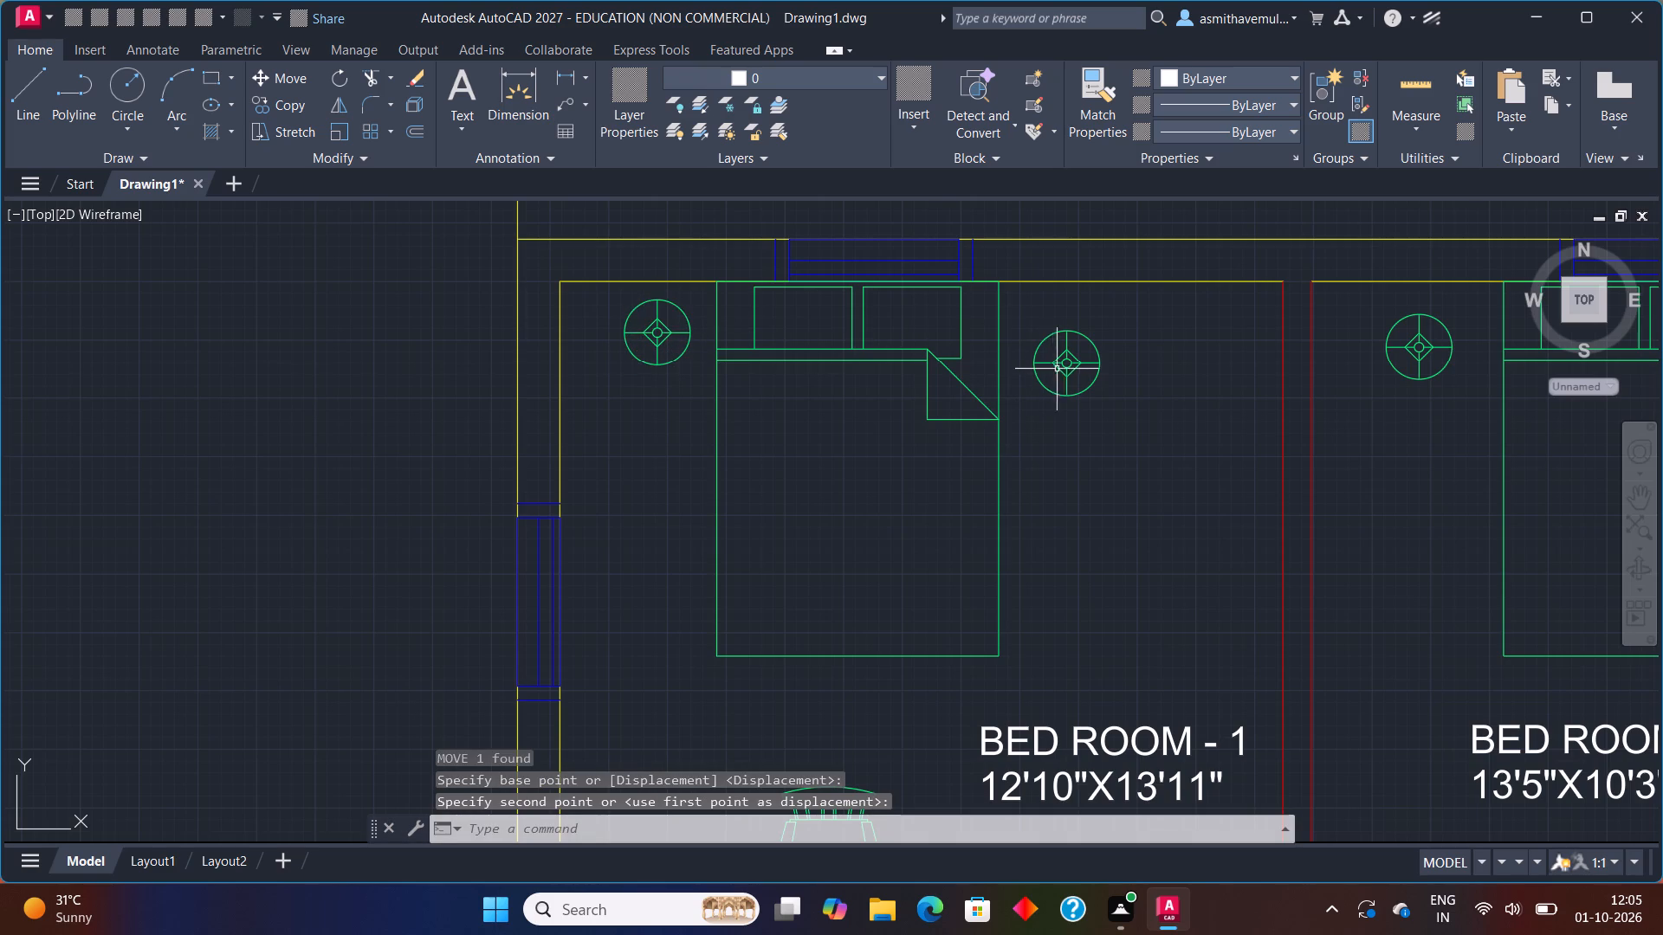
Move the east-side round lamp in Bed Room 1 up level with the other lamp and slightly closer to the bed.
left_click(1062, 366)
key("m")
key("Return")
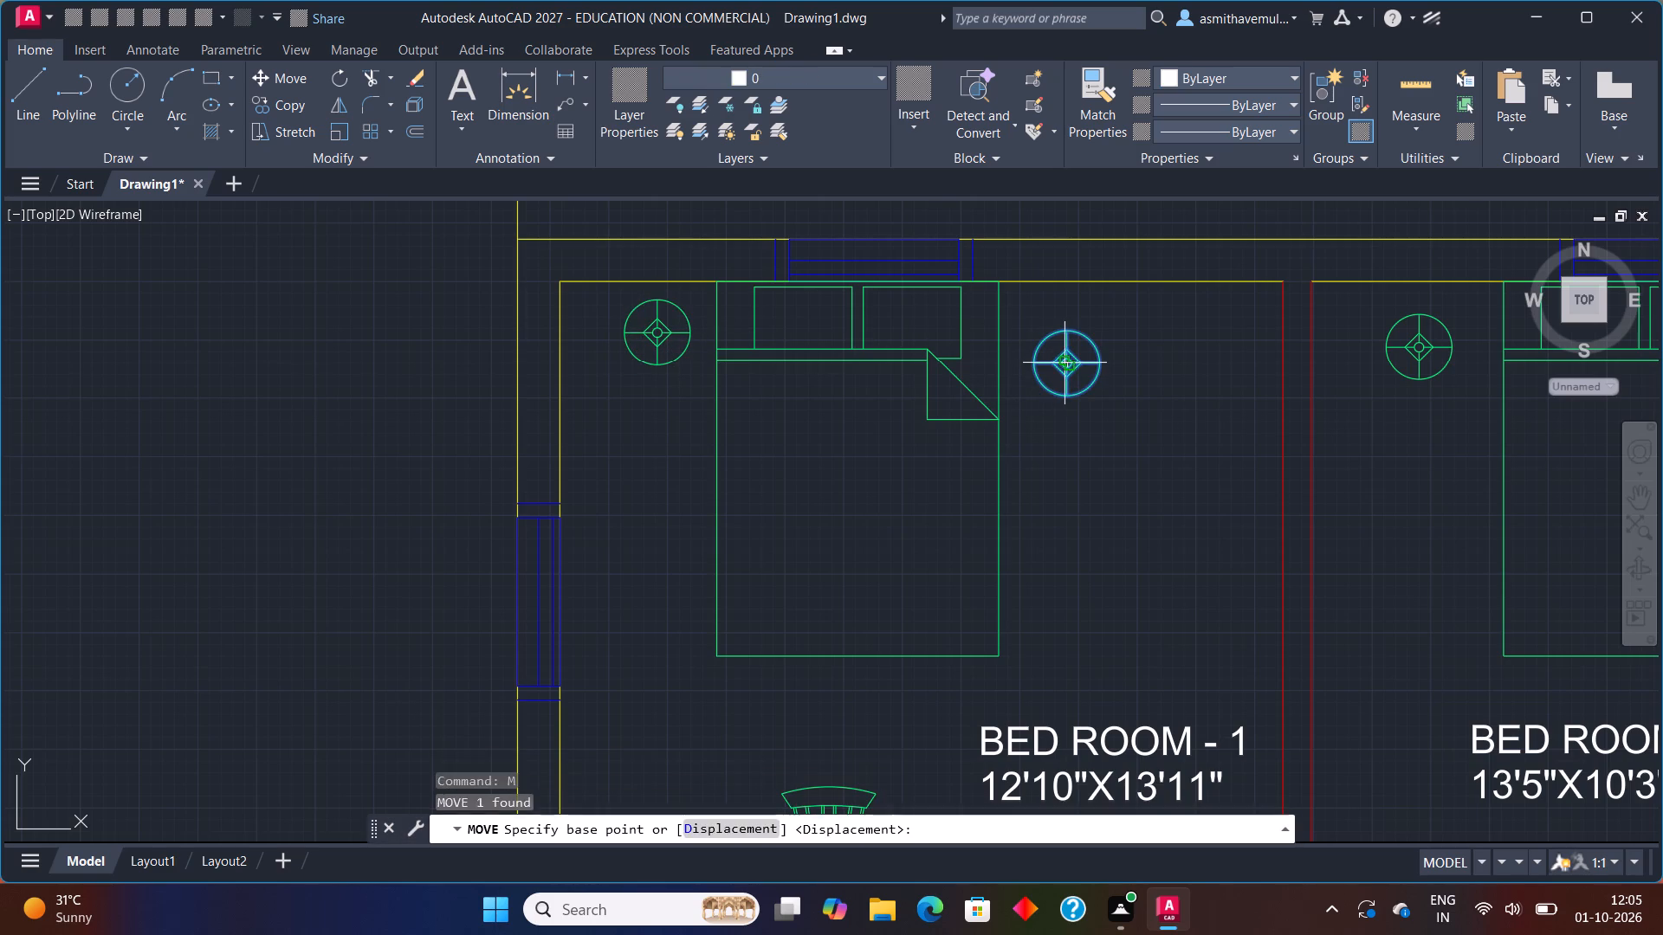
left_click(1064, 364)
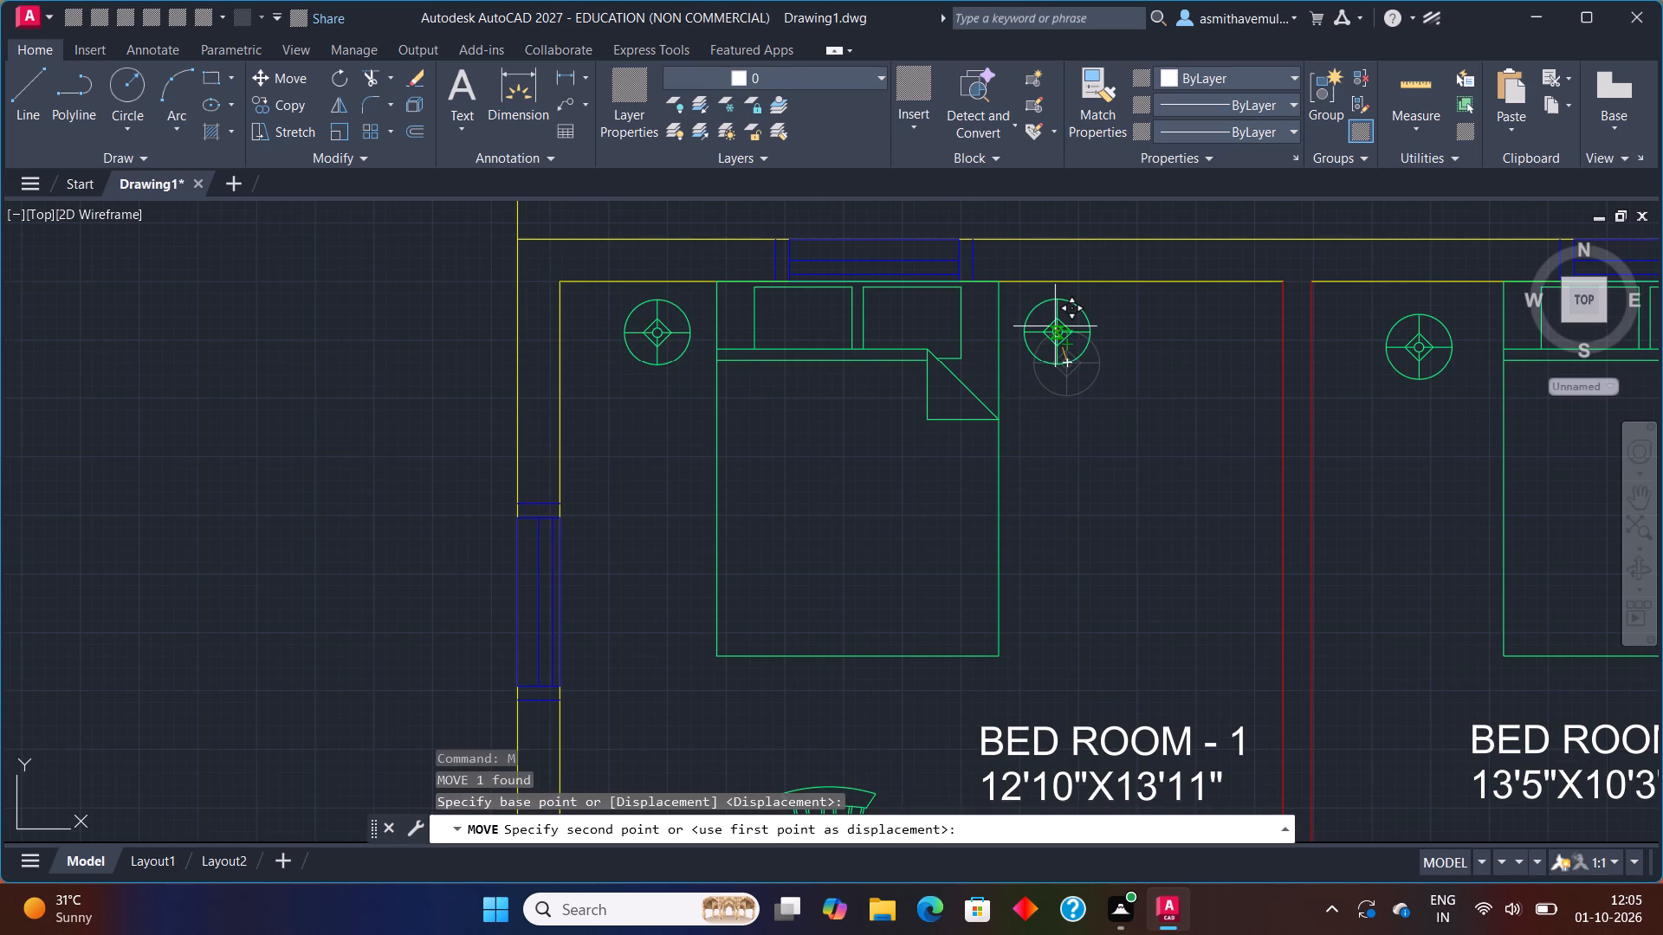
left_click(1054, 326)
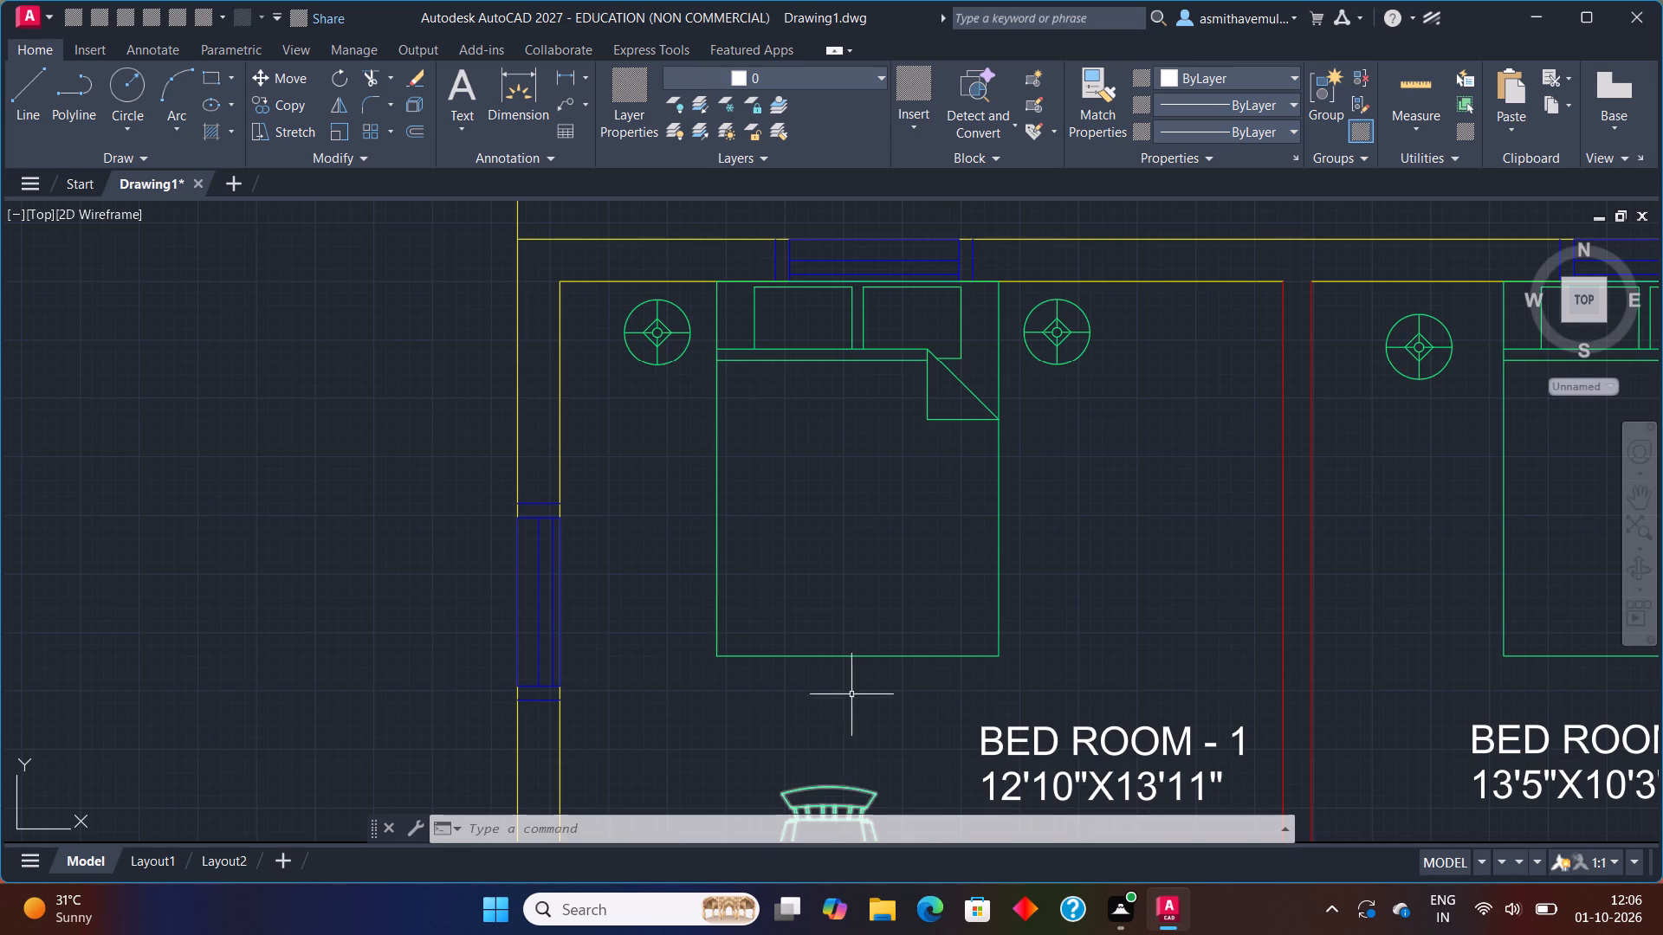
Move the west-side round lamp in Bed Room 2 up and closer to the pillow end of the bed.
middle_click_drag(1143, 514, 424, 614)
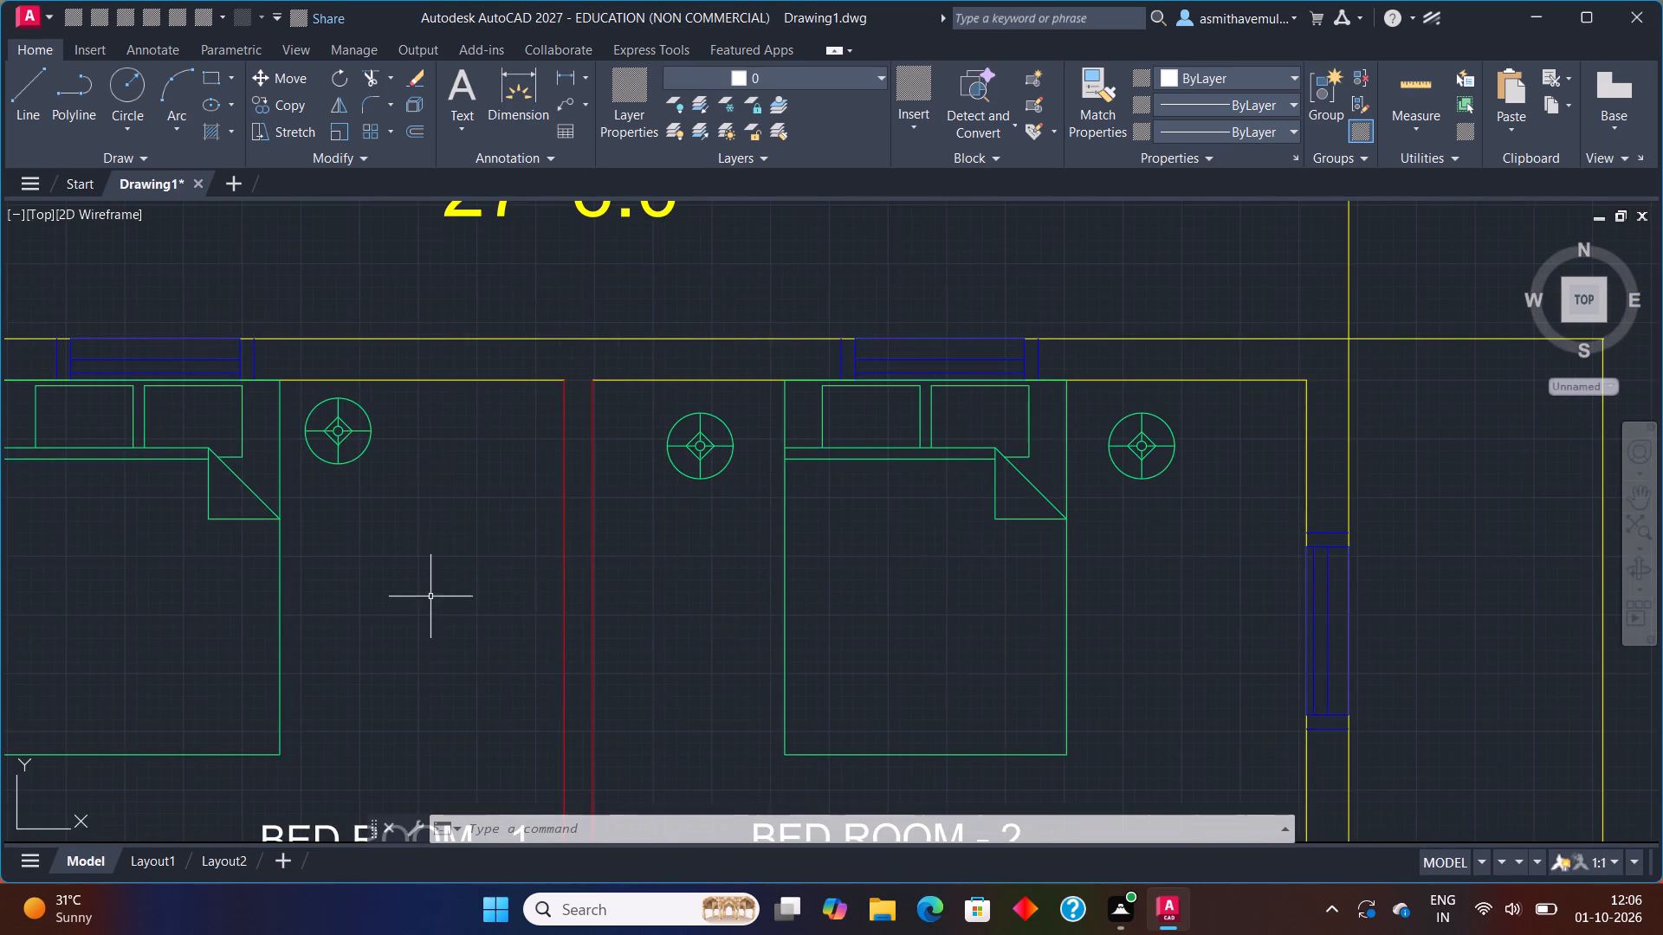
left_click(713, 451)
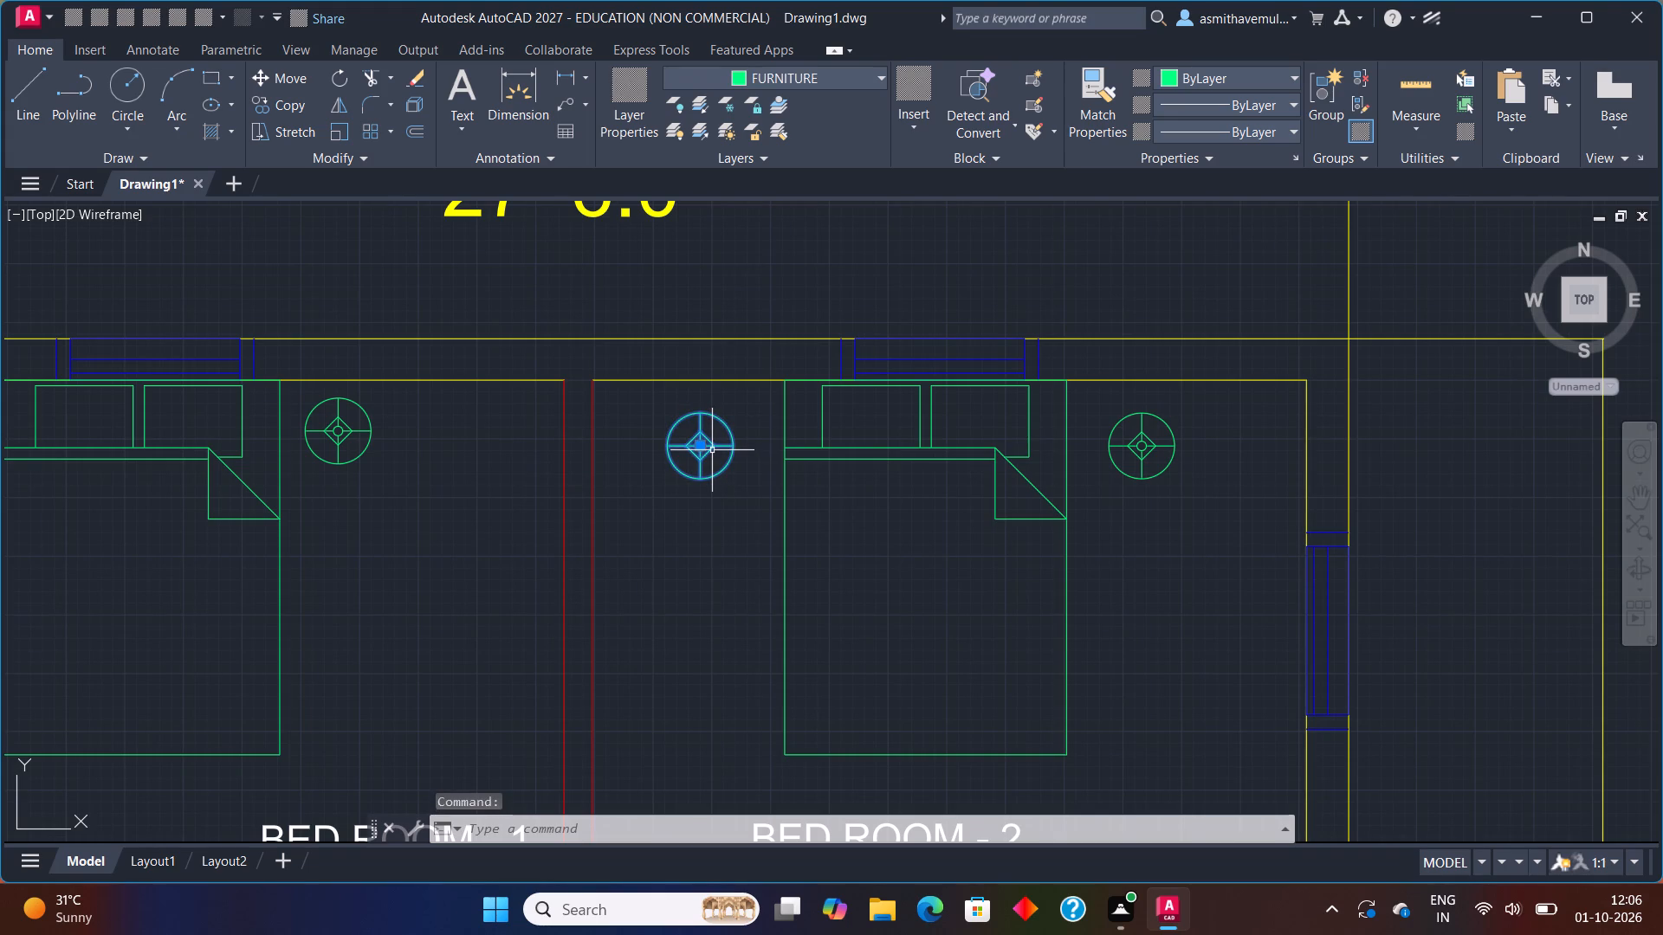
key("m")
key("Return")
left_click(689, 450)
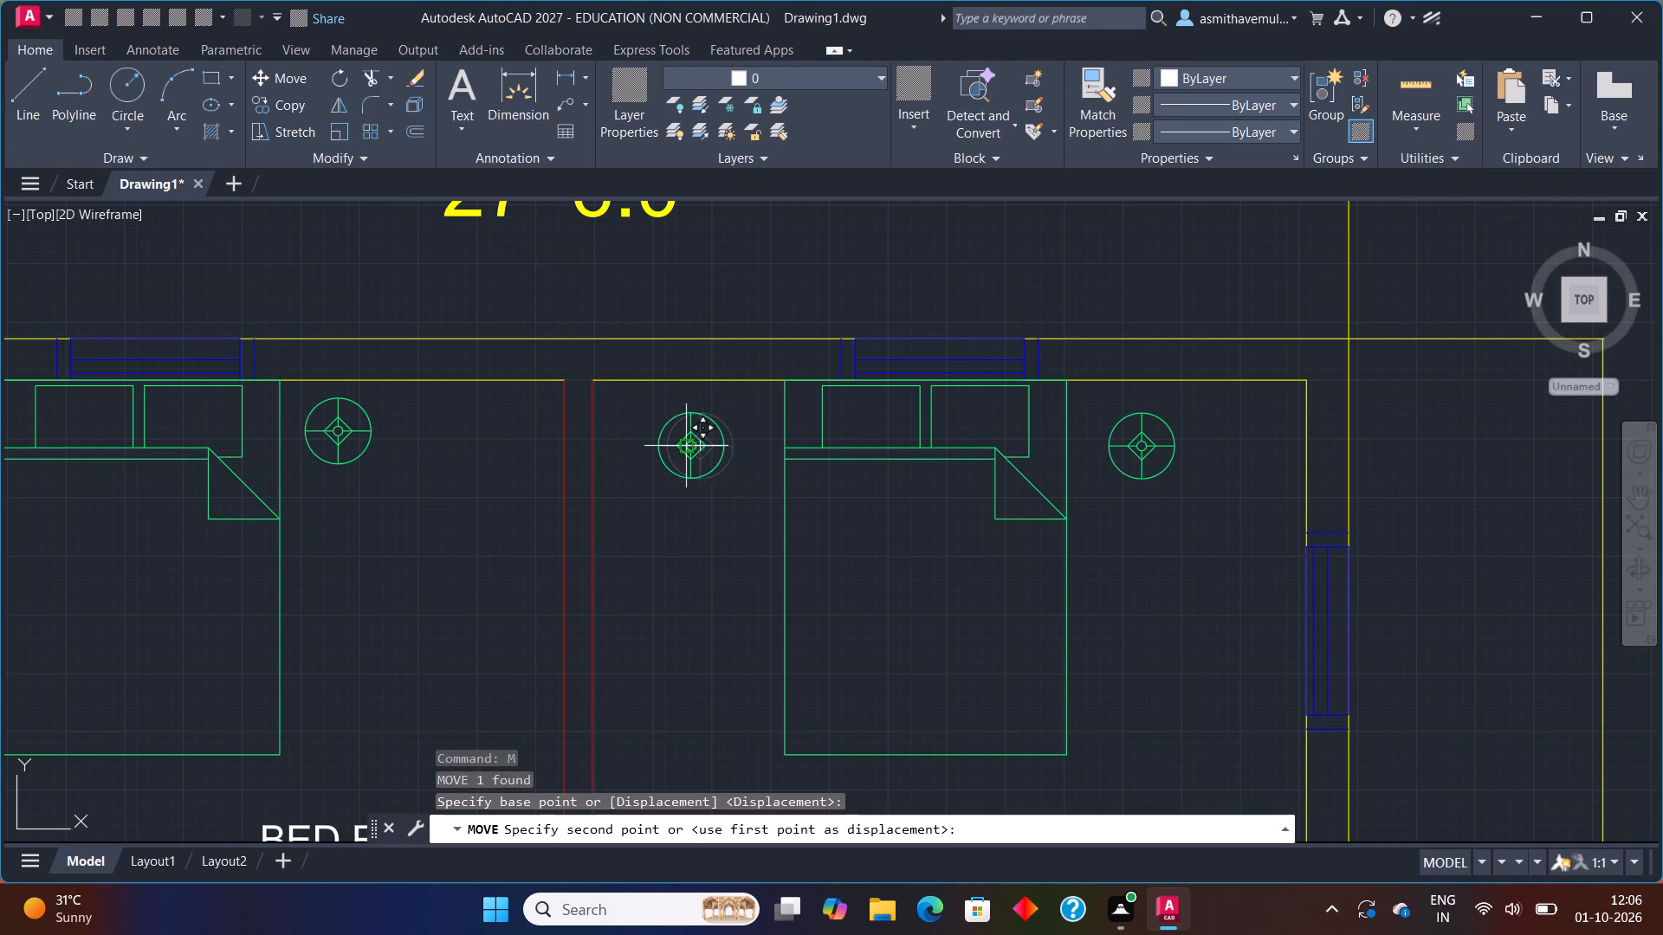
left_click(721, 427)
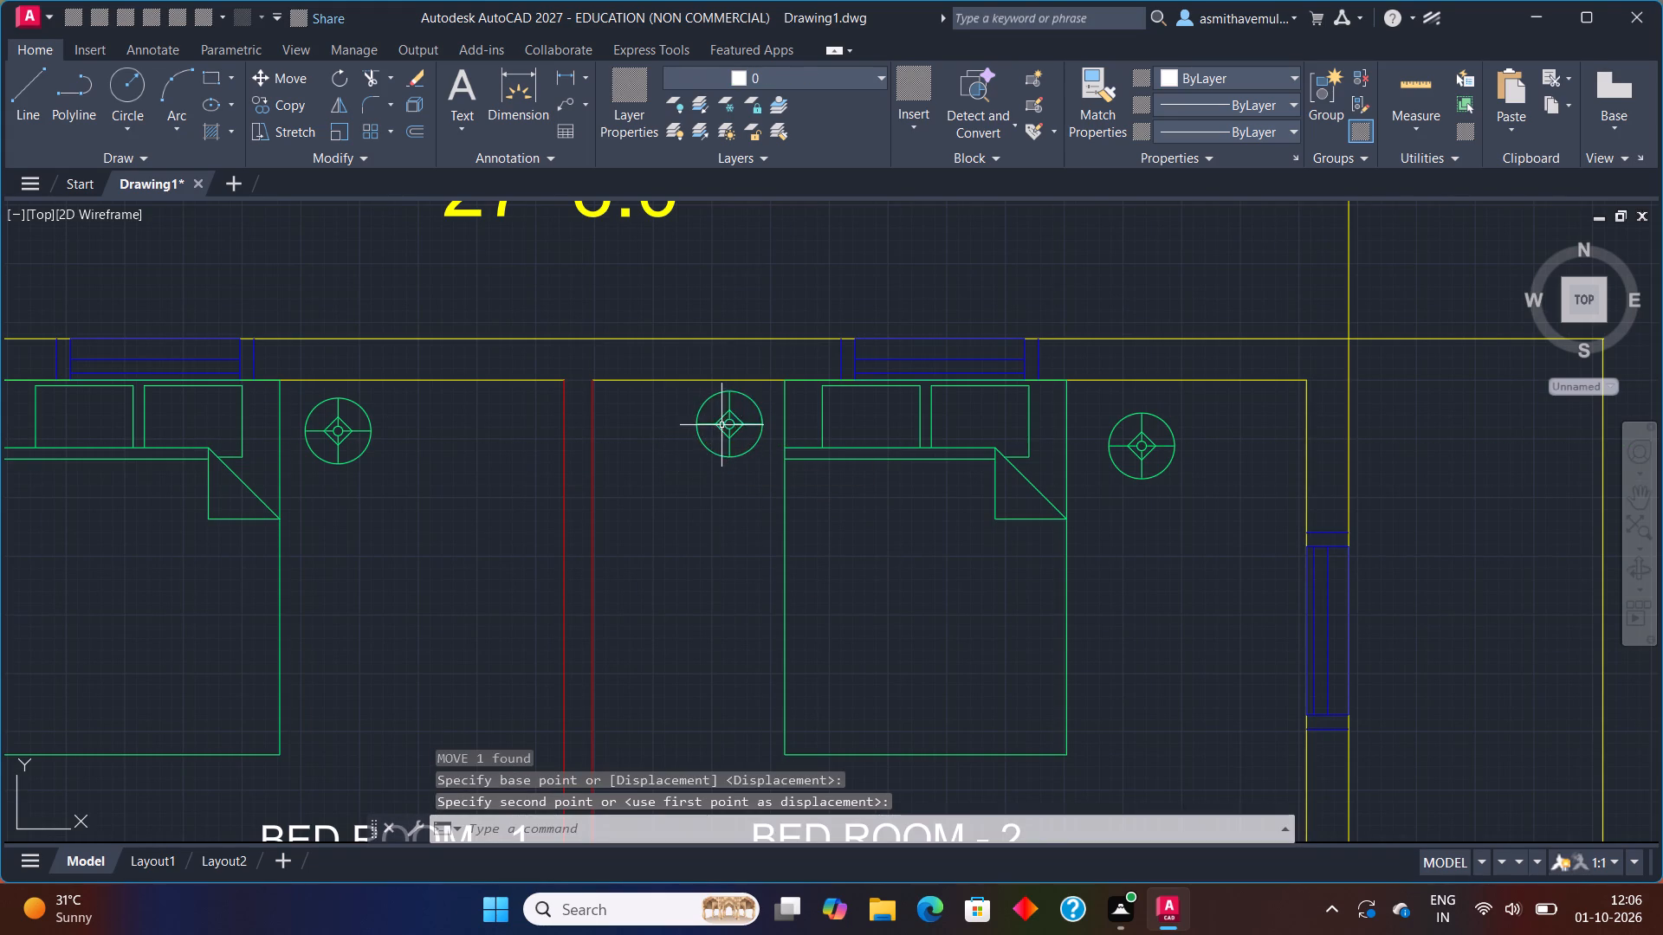
Move the east-side round lamp in Bed Room 2 up level with the other lamp and closer to the bed.
left_click(1139, 449)
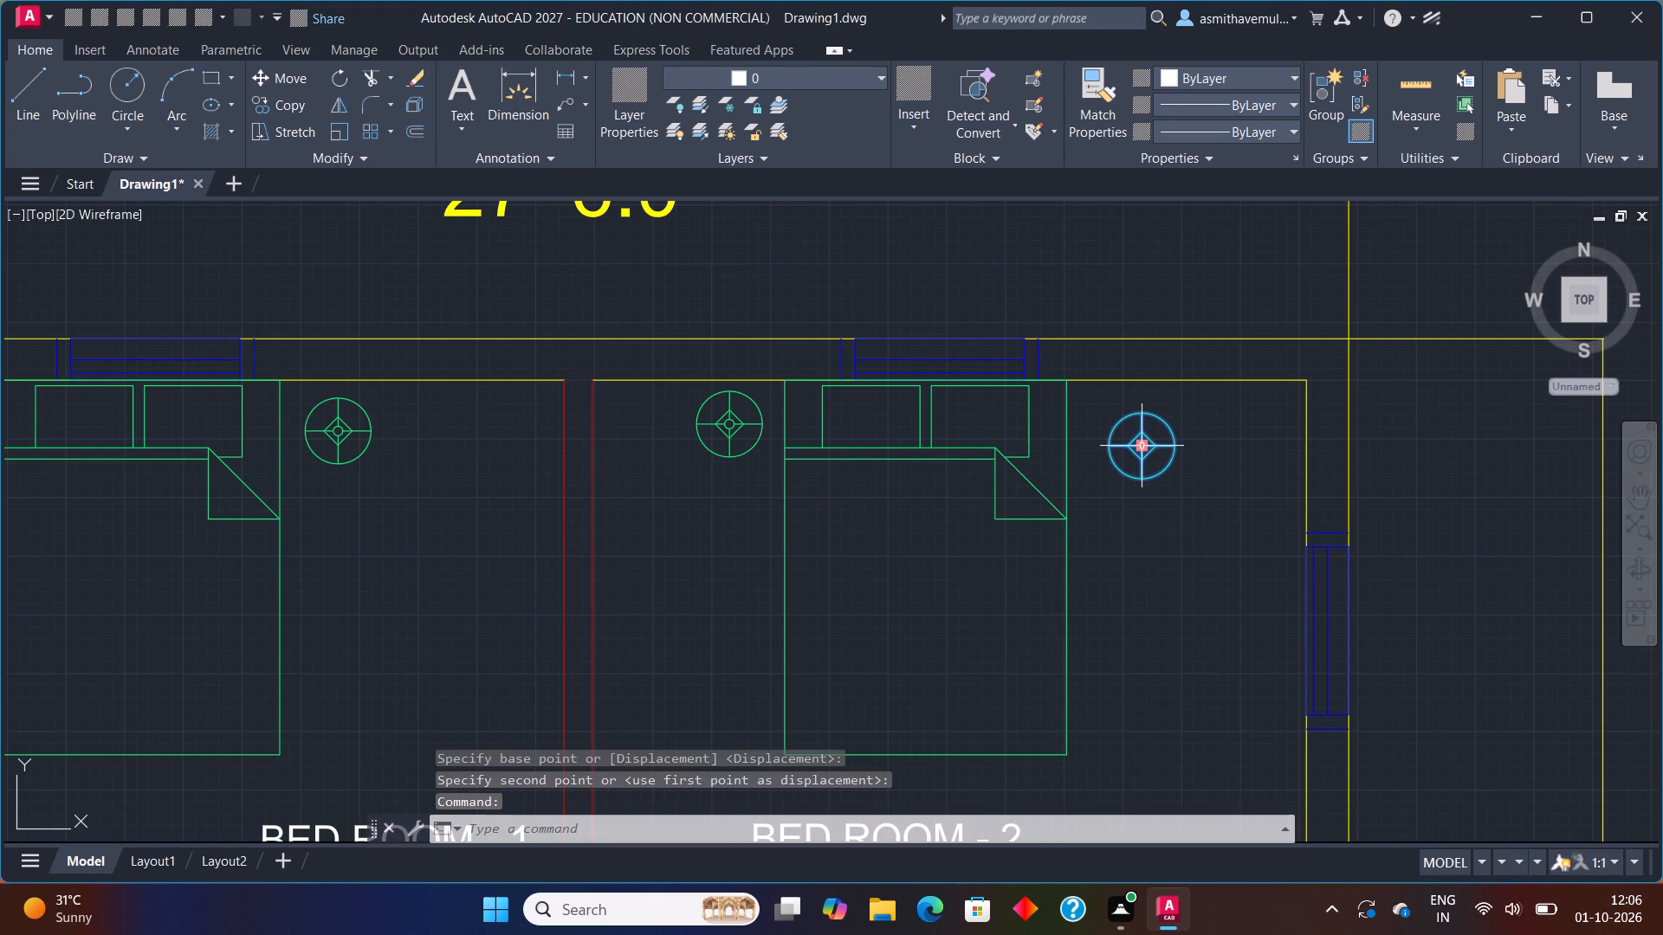
key("m")
key("Return")
left_click(1140, 443)
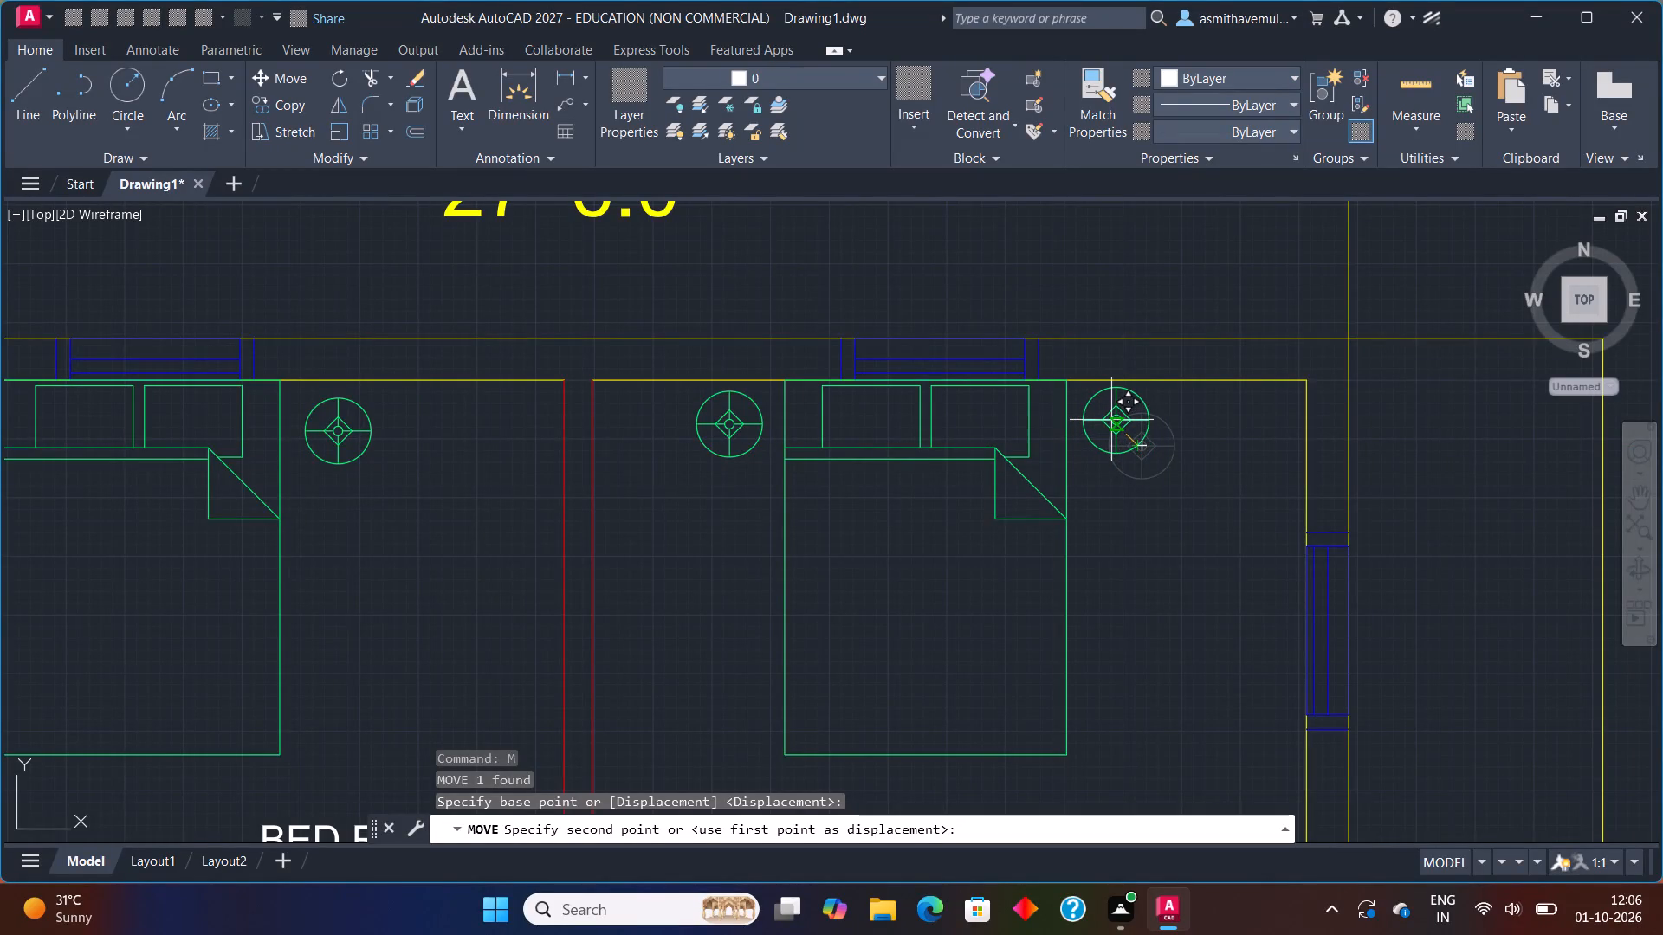
left_click(1111, 419)
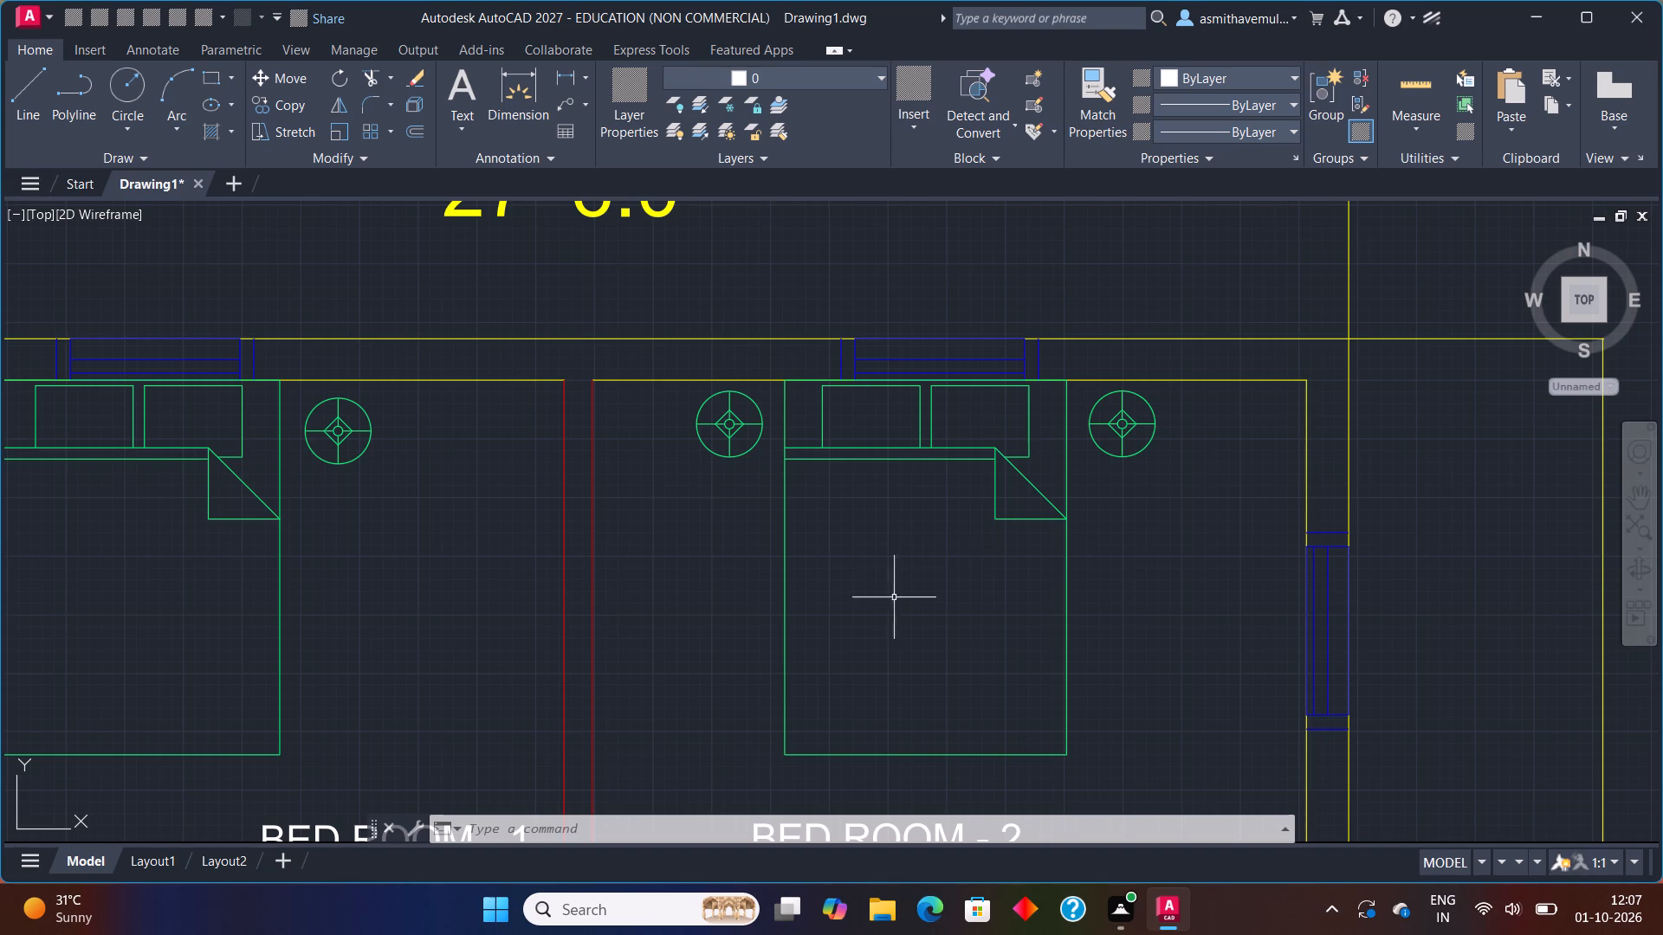
Examine the whole floor plan and the bed and lamp arrangement in Bed Rooms 1 and 2.
scroll(789, 563, "down", 2)
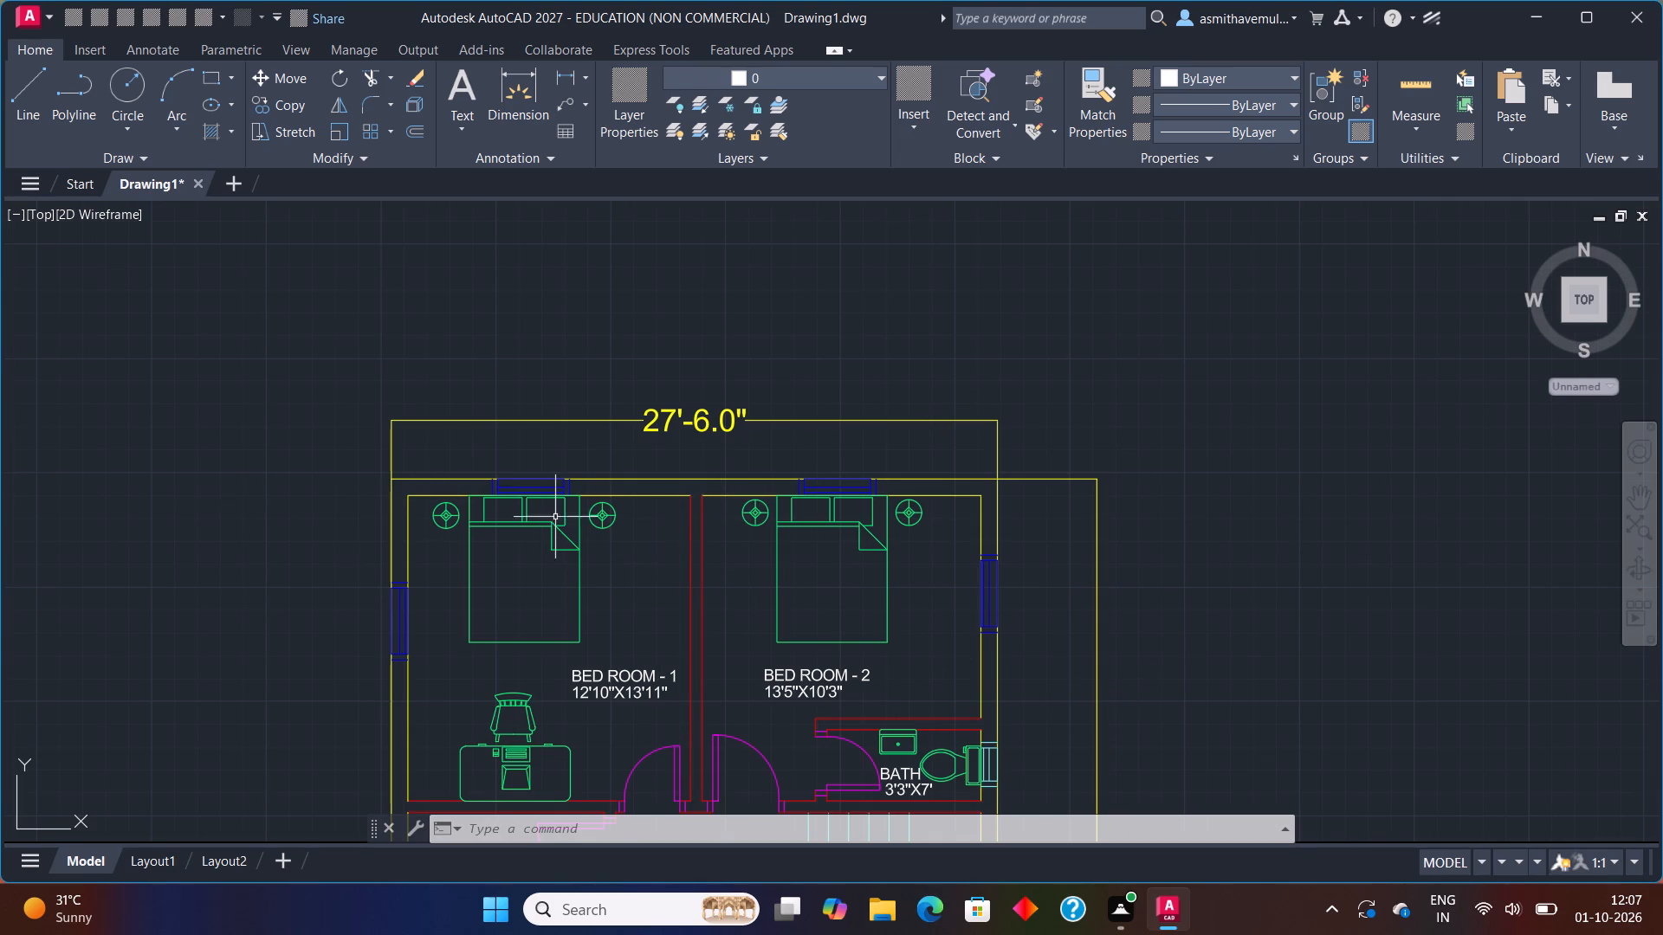
scroll(366, 642, "down", 1)
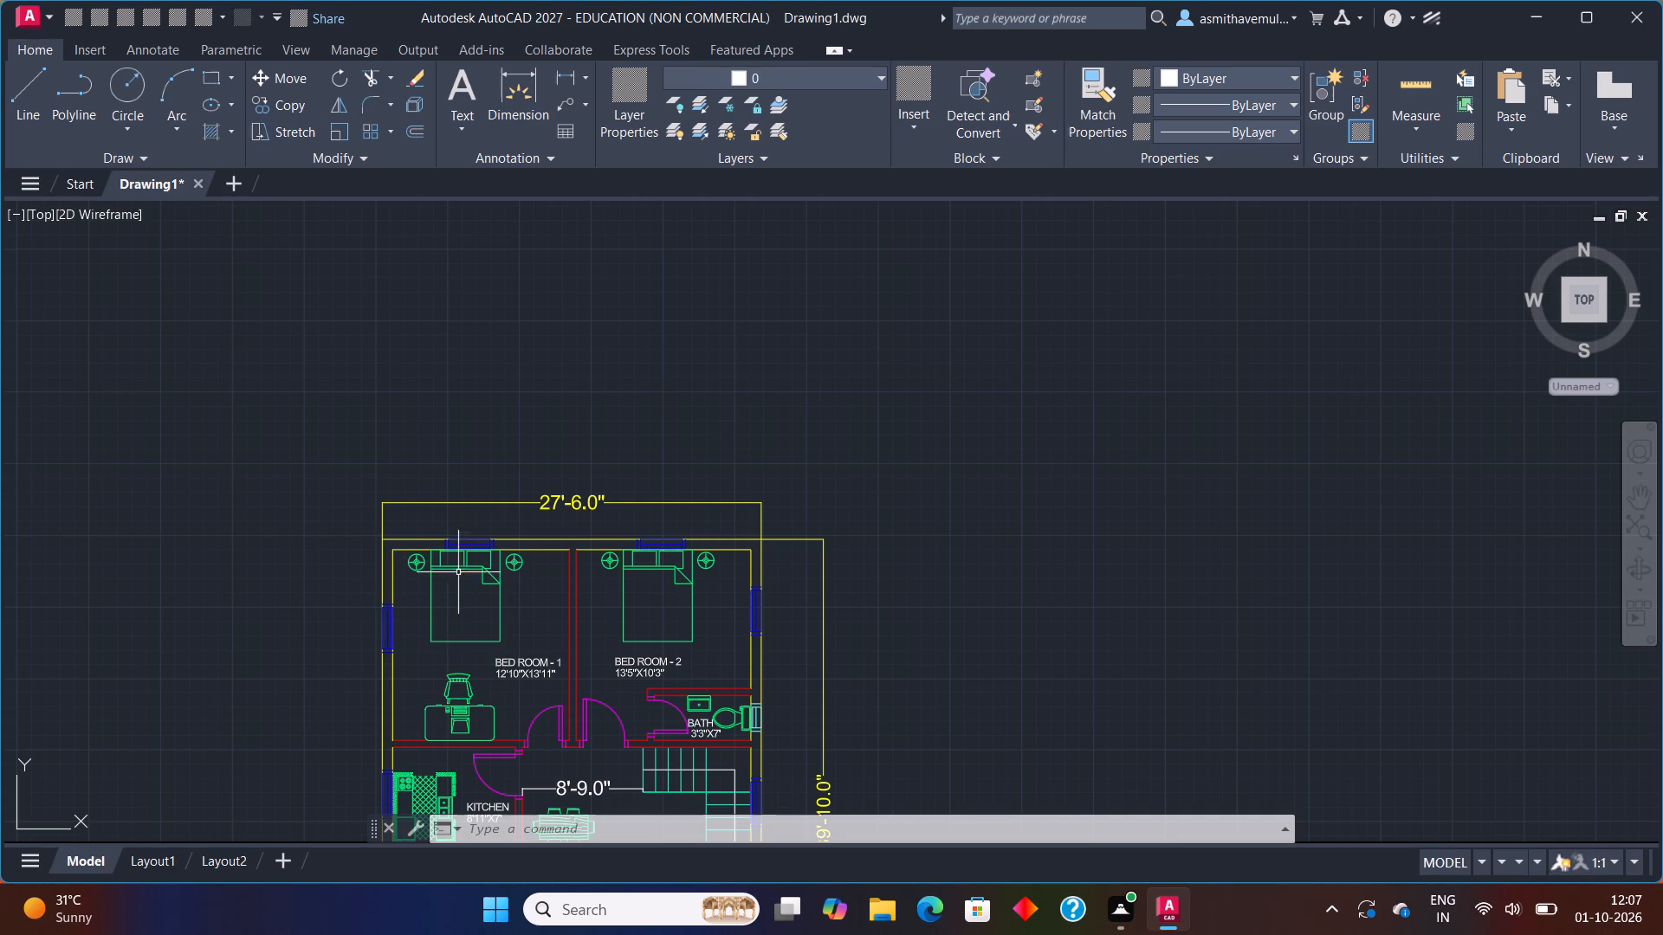
middle_click_drag(463, 576, 525, 275)
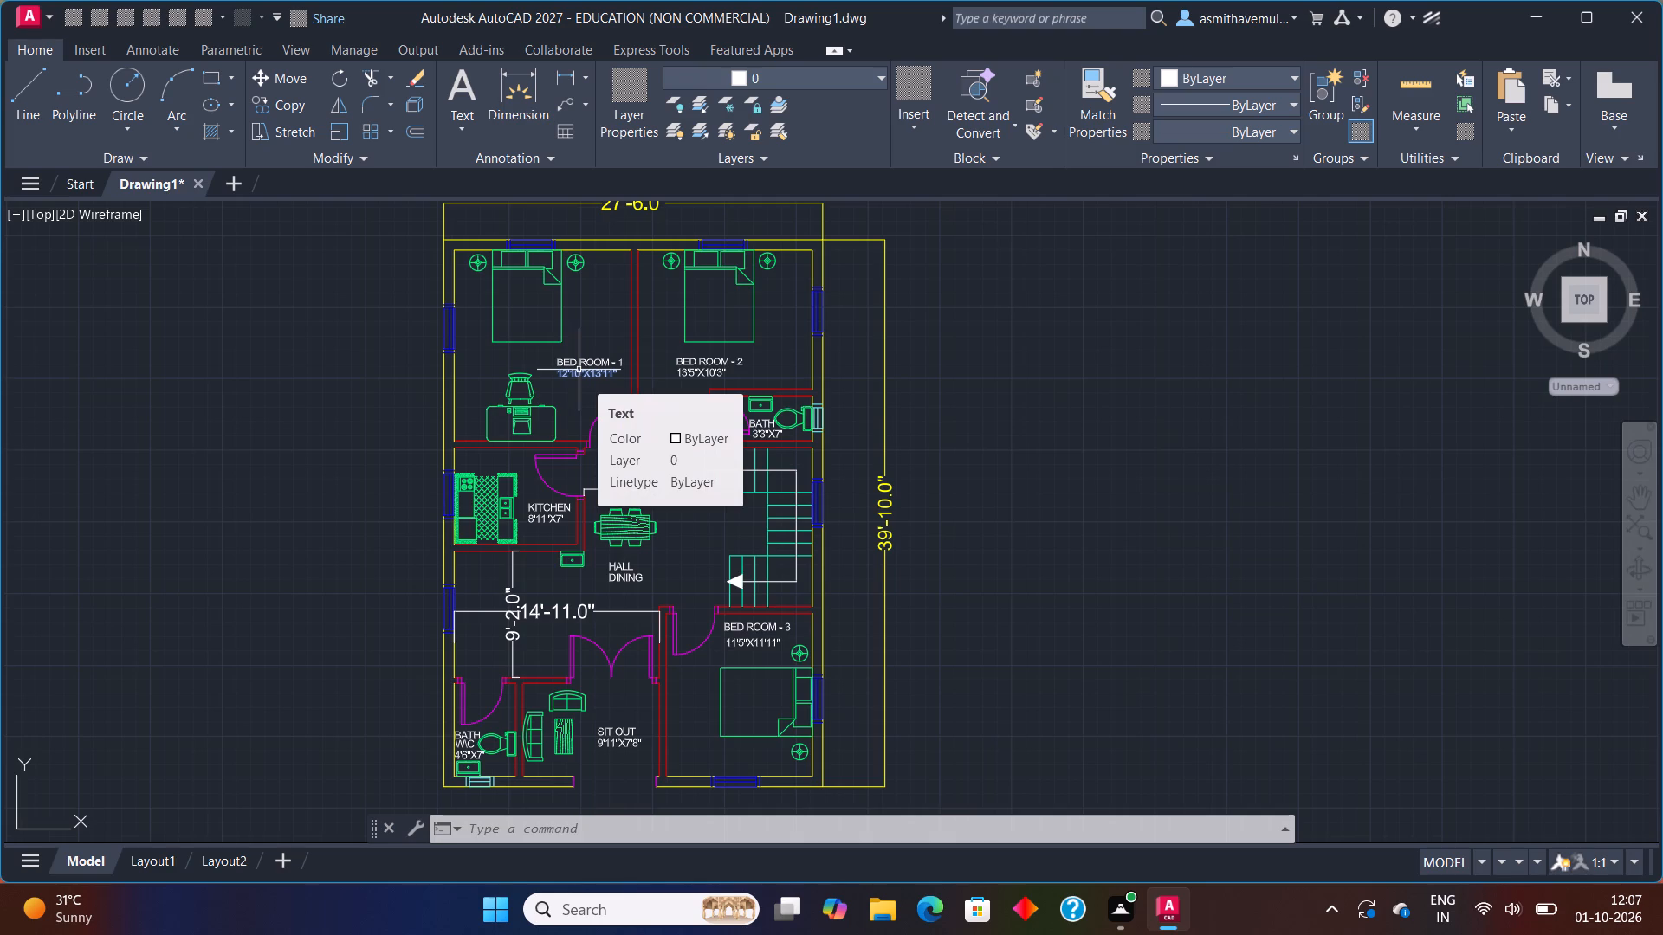
scroll(753, 341, "up", 1)
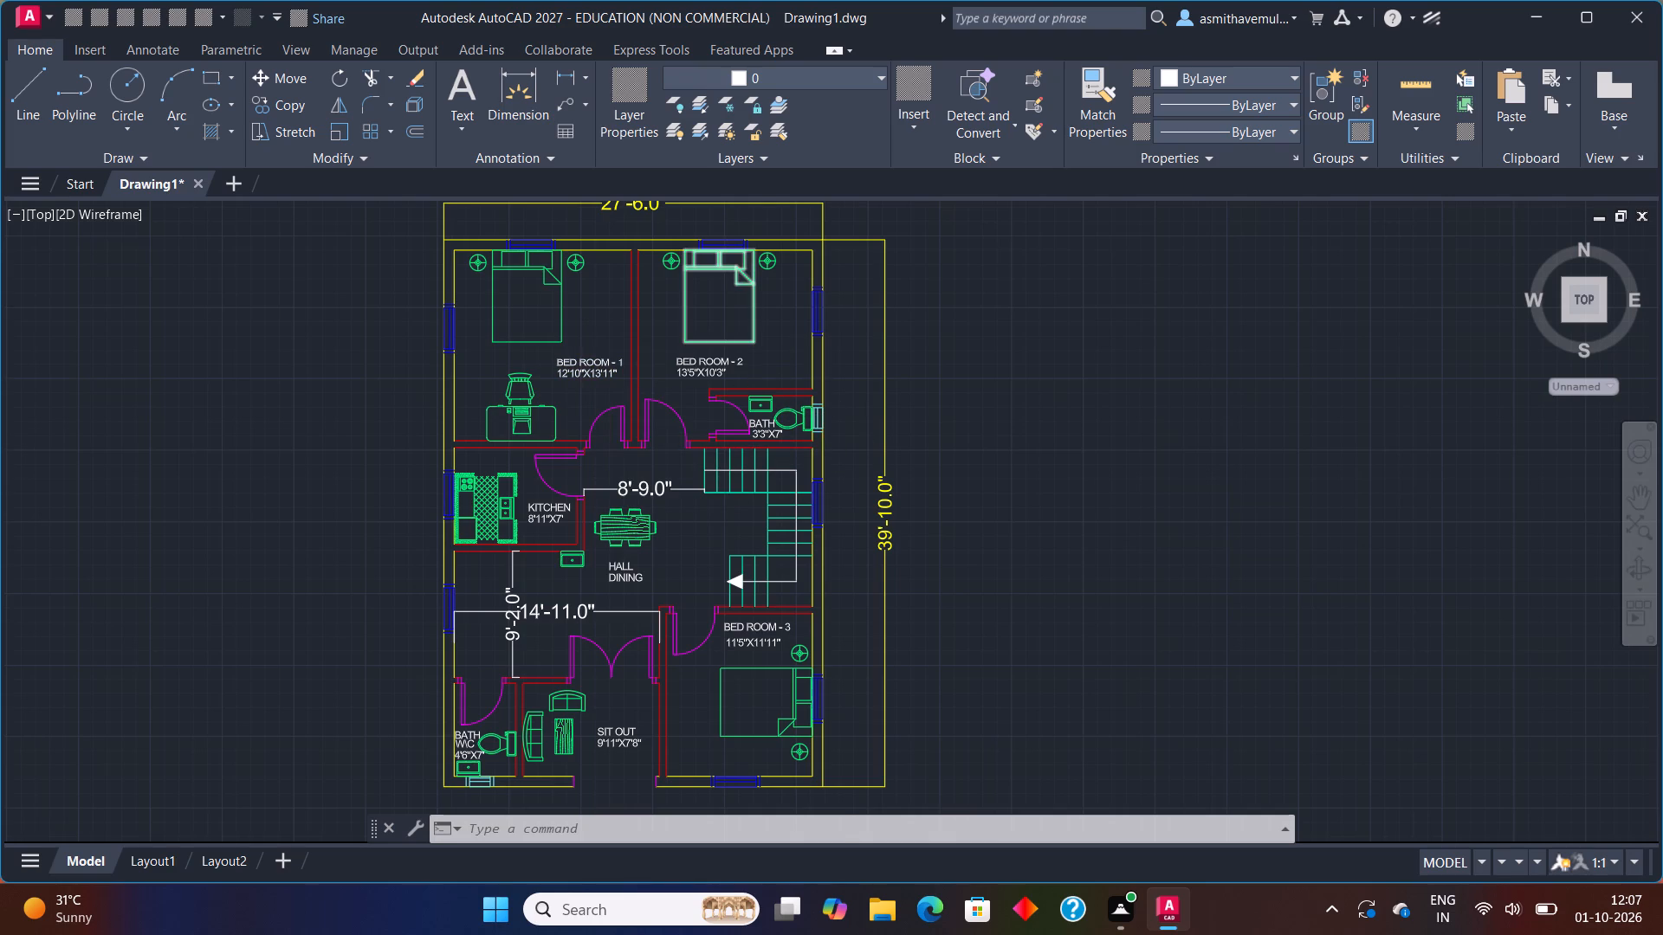
scroll(752, 320, "down", 1)
middle_click_drag(750, 319, 586, 453)
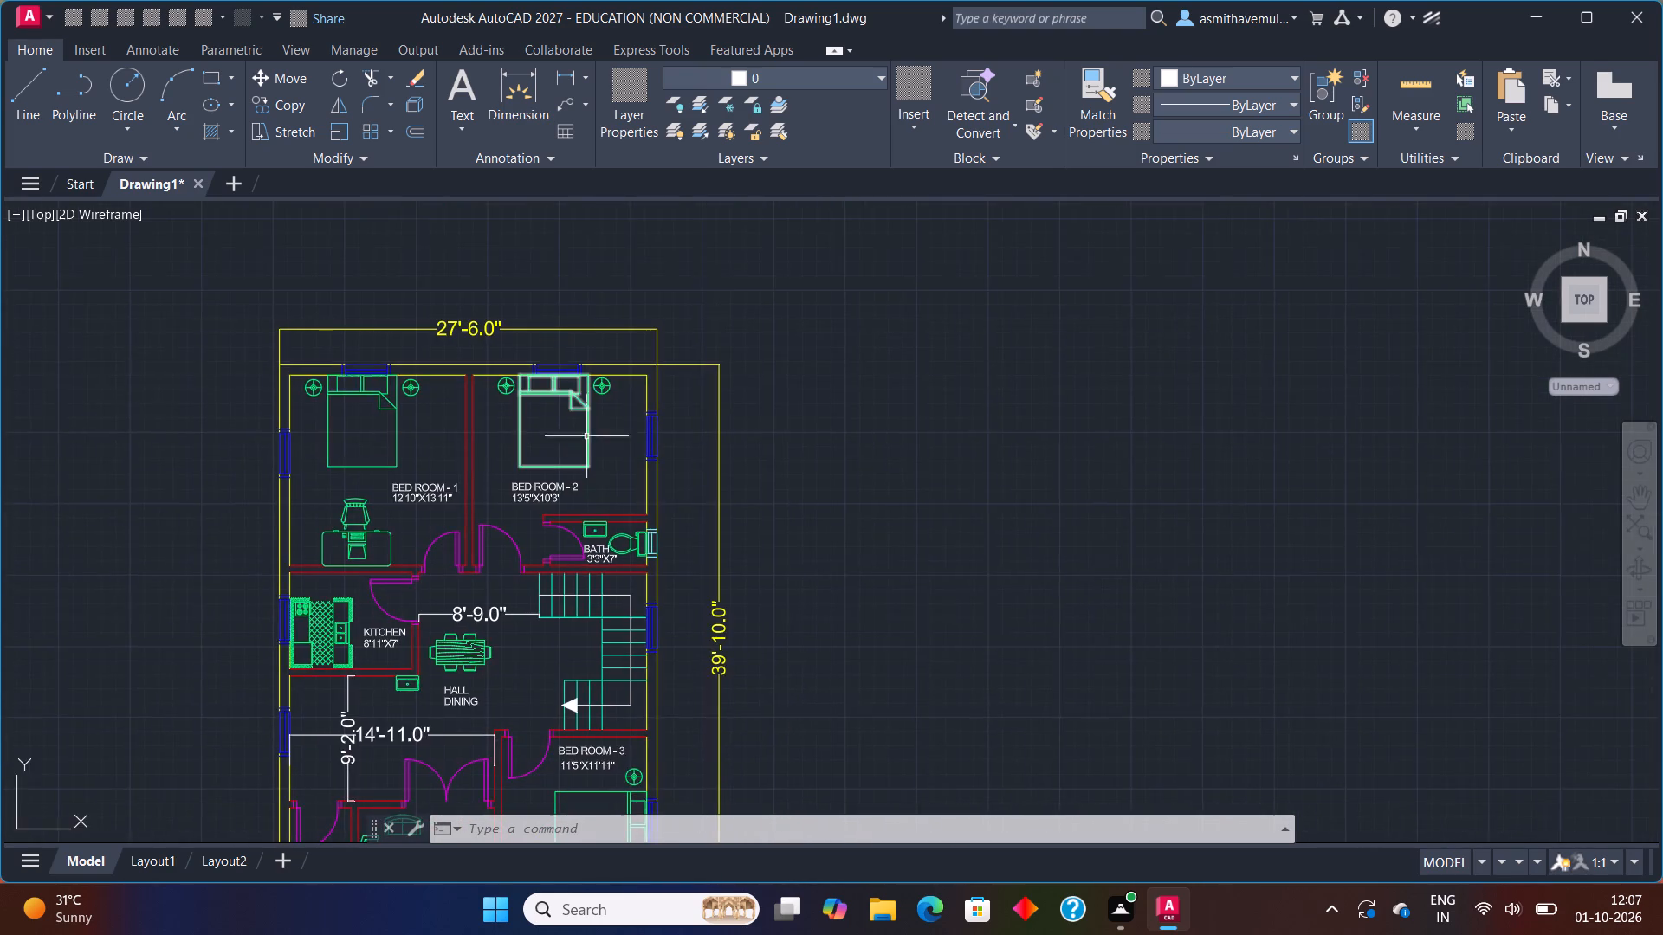
scroll(586, 412, "up", 3)
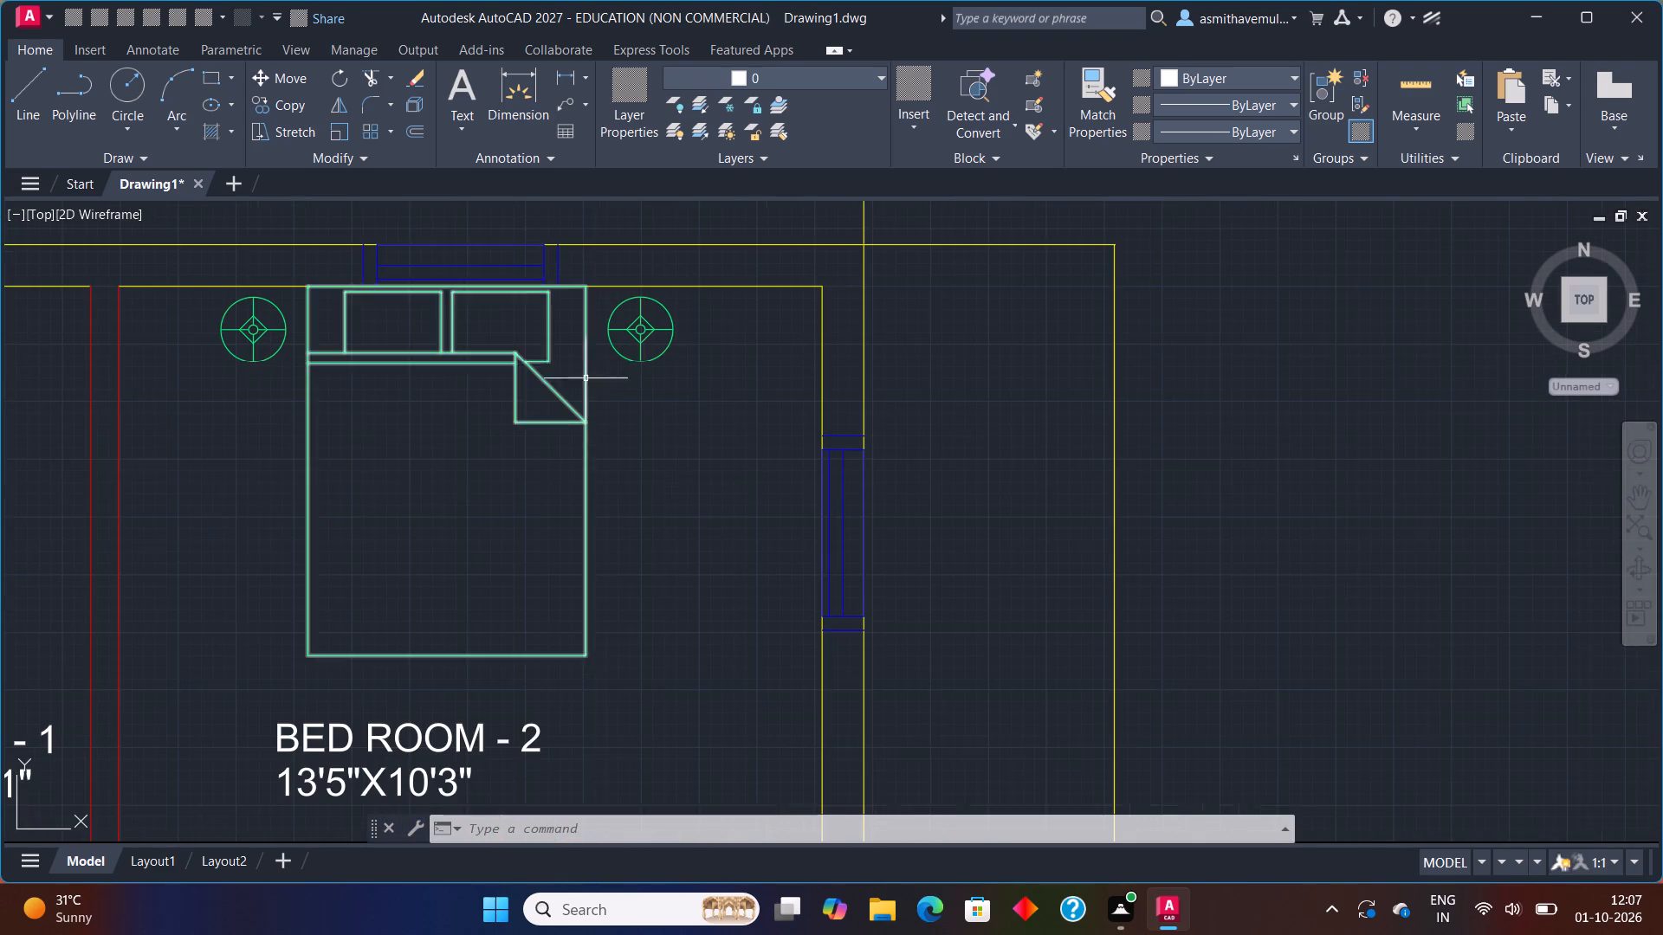
scroll(610, 352, "down", 2)
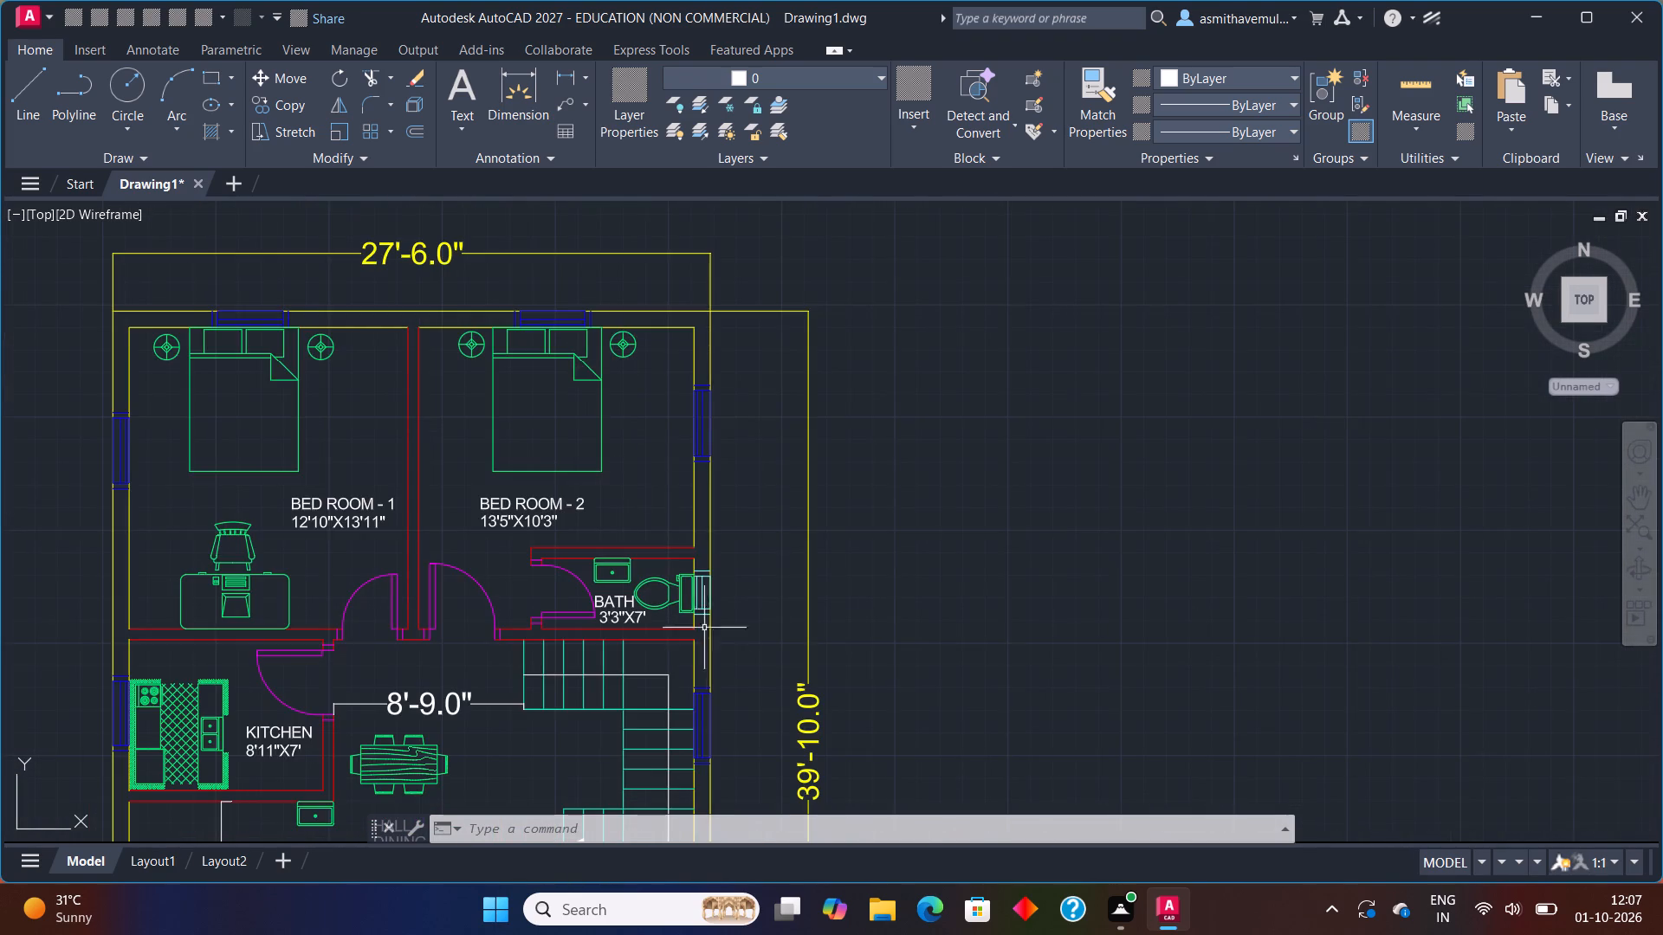
Move the upper round lamp in Bed Room 3 slightly down toward the bed and closer to the east wall.
middle_click_drag(707, 655, 801, 277)
middle_click_drag(721, 699, 690, 560)
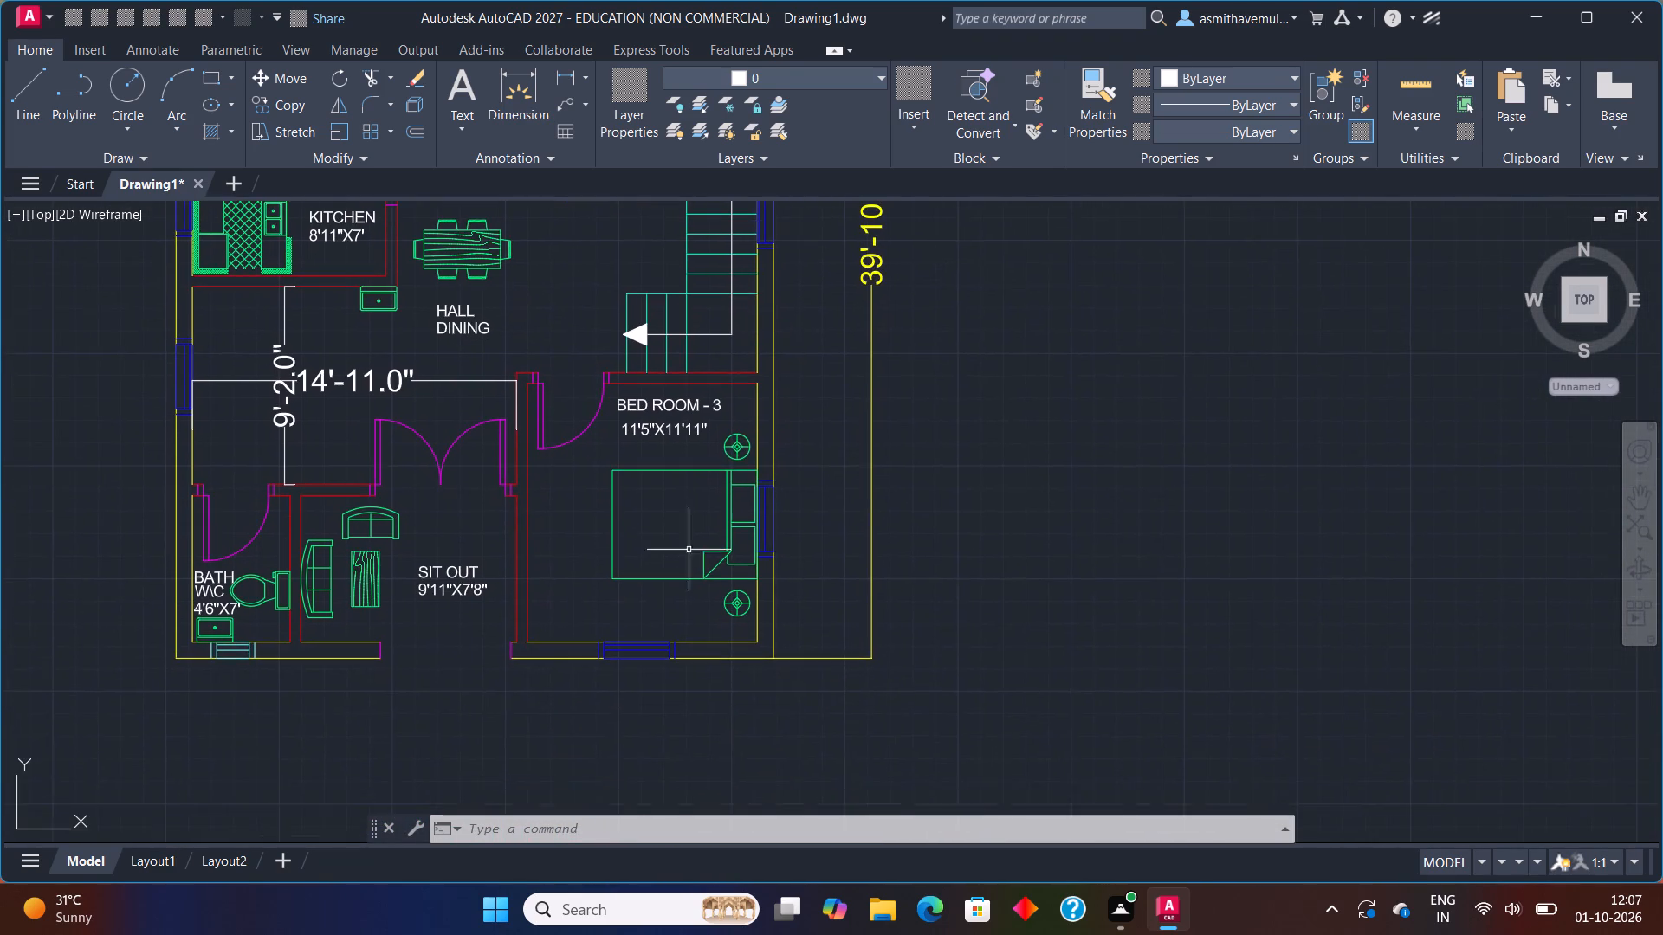
scroll(754, 441, "up", 3)
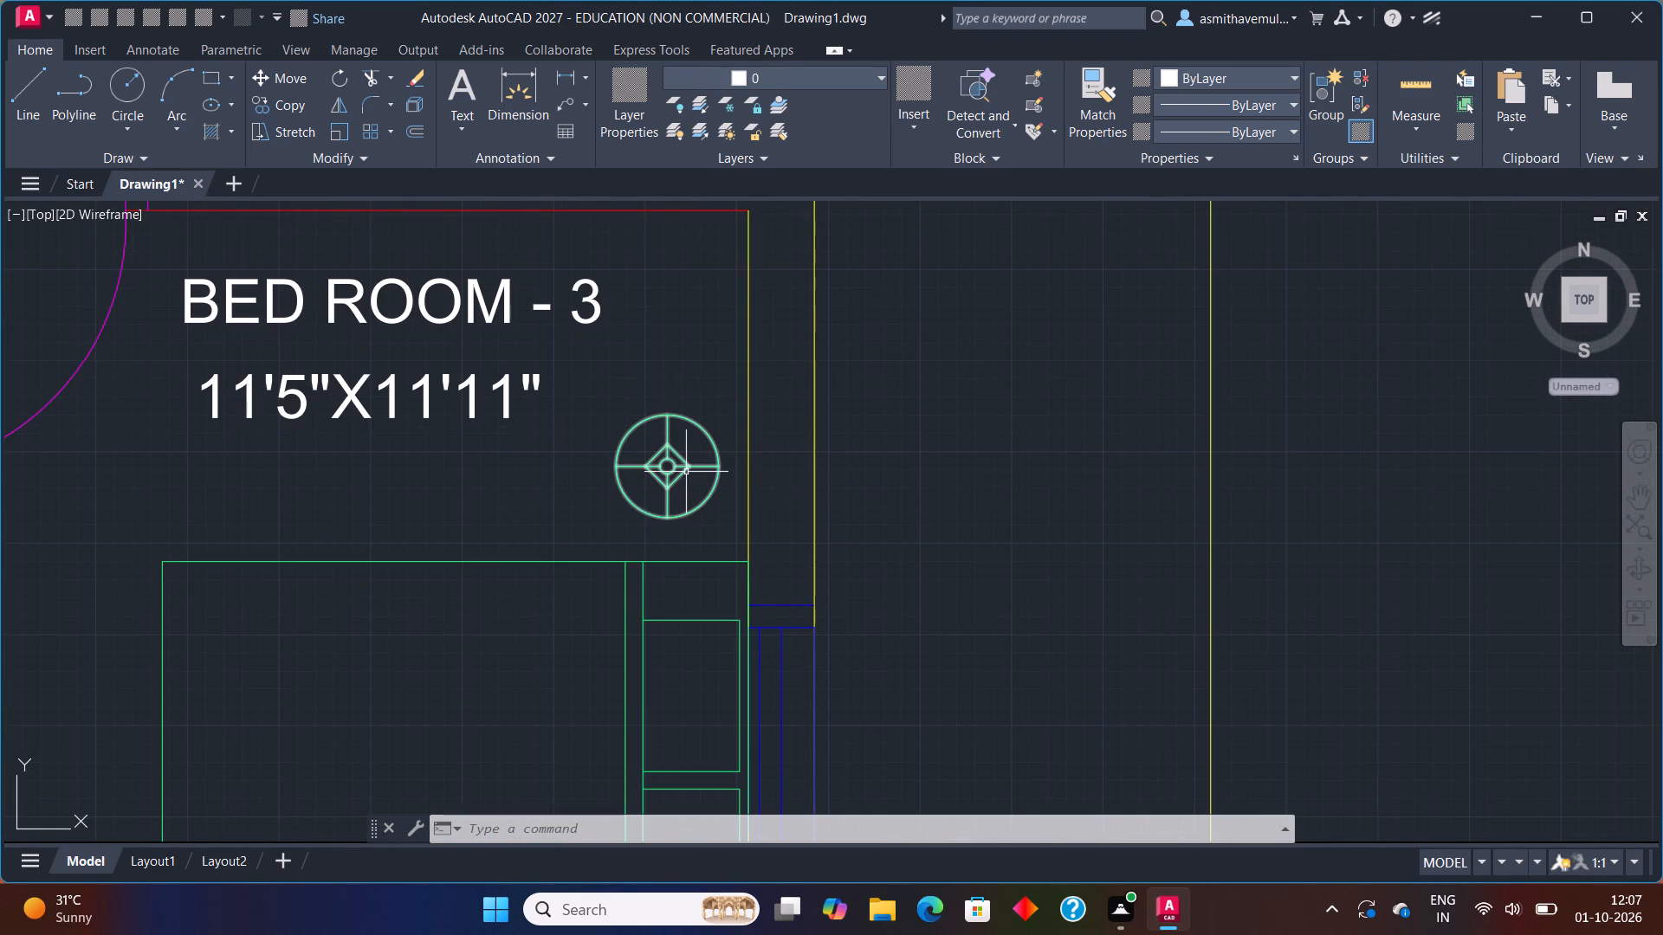
left_click(686, 473)
key("m")
key("Return")
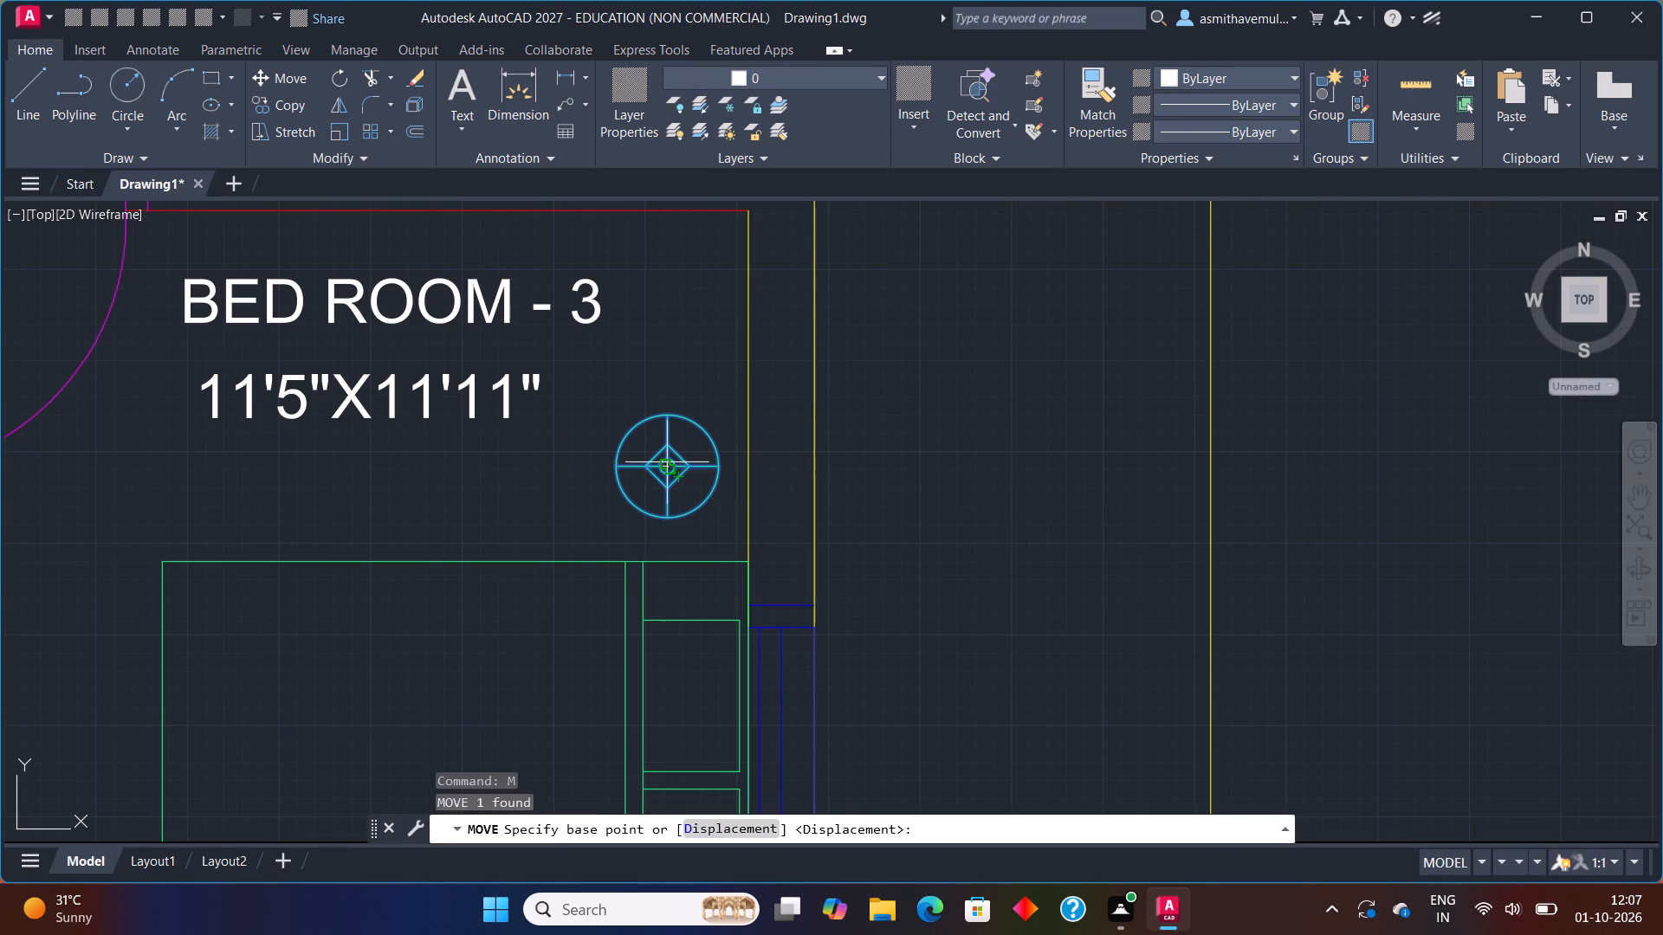
left_click(664, 465)
left_click(675, 470)
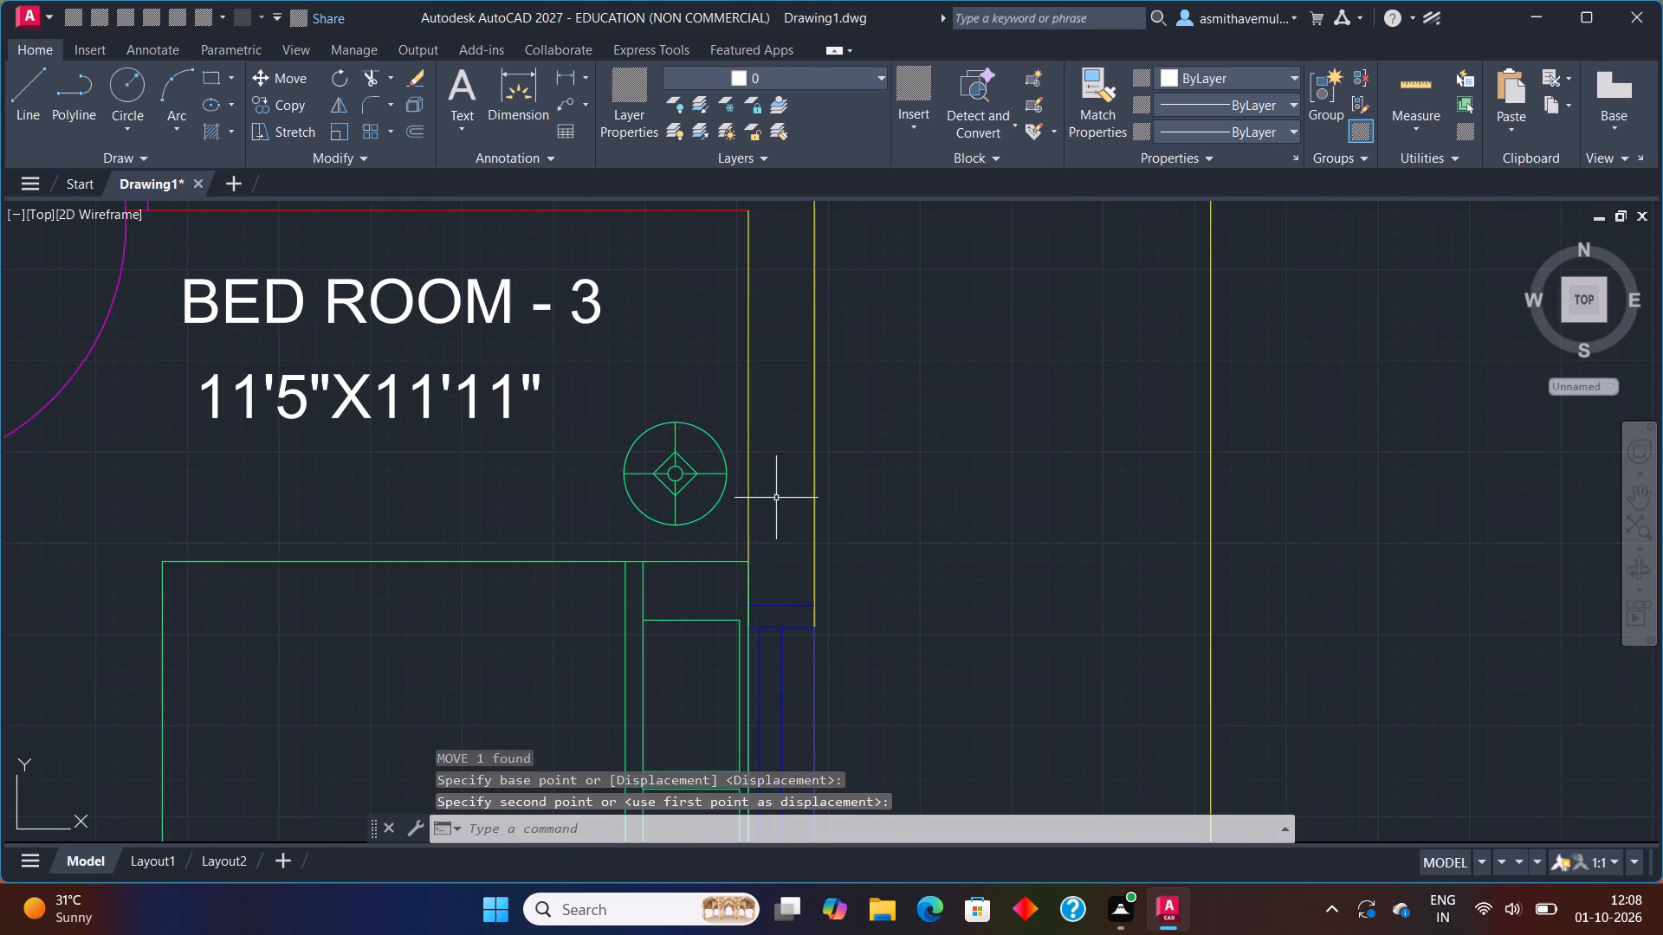
Select the lower round lamp beside the bed in Bed Room 3.
scroll(776, 506, "down", 1)
scroll(792, 627, "down", 1)
middle_click_drag(792, 626, 831, 367)
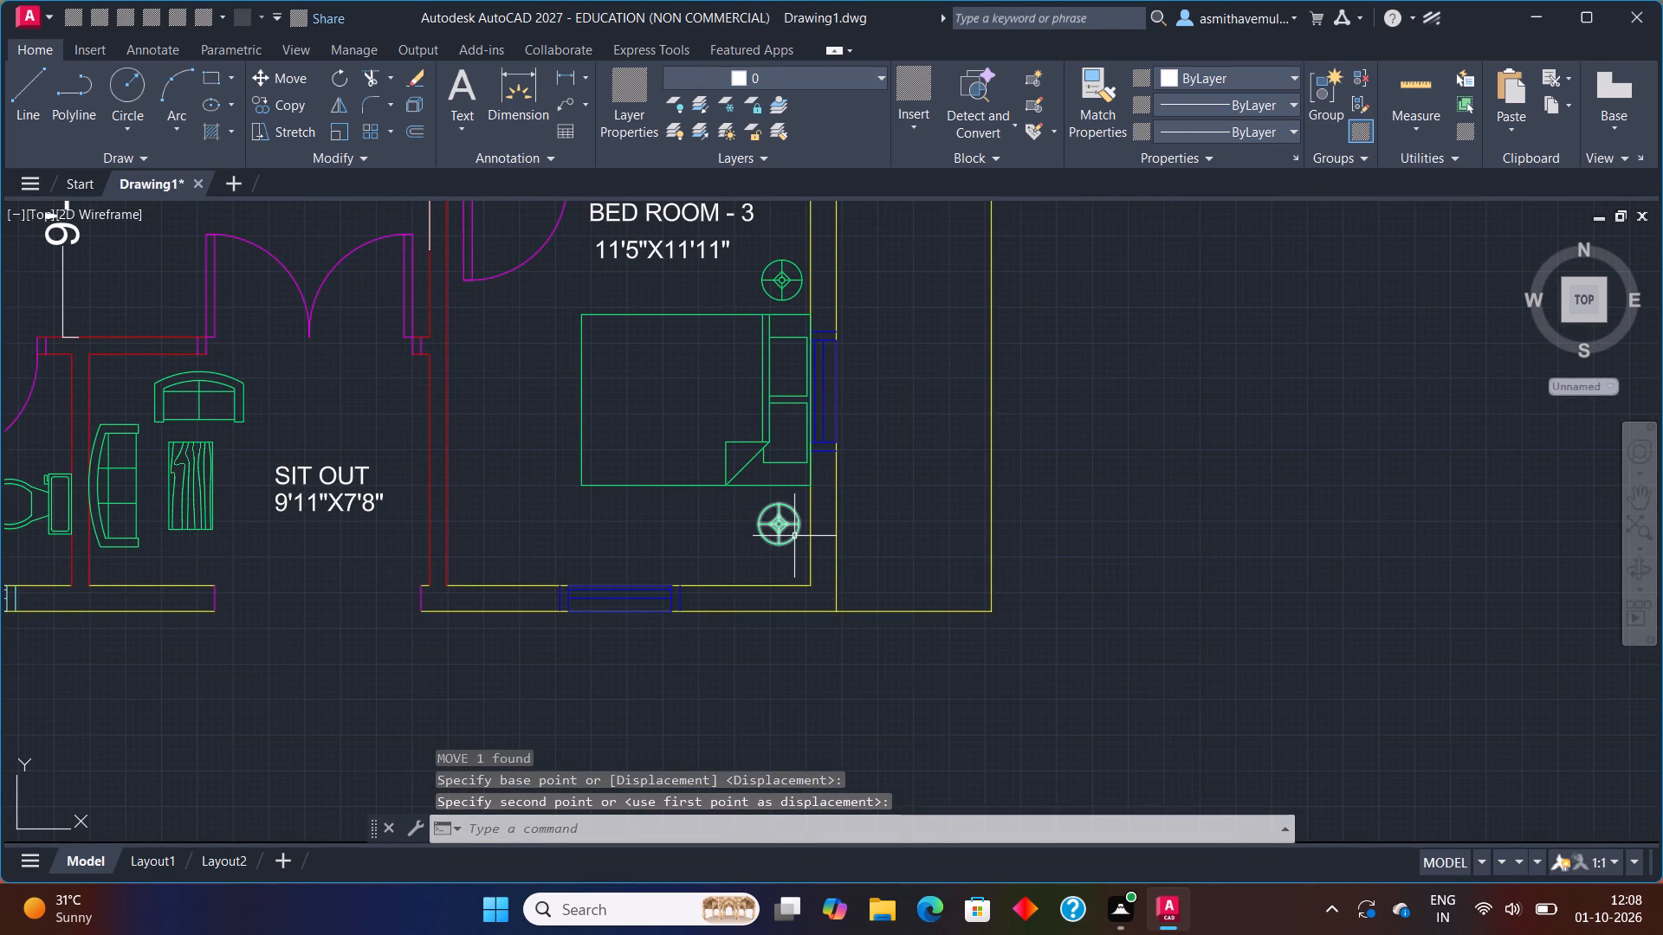
left_click(794, 537)
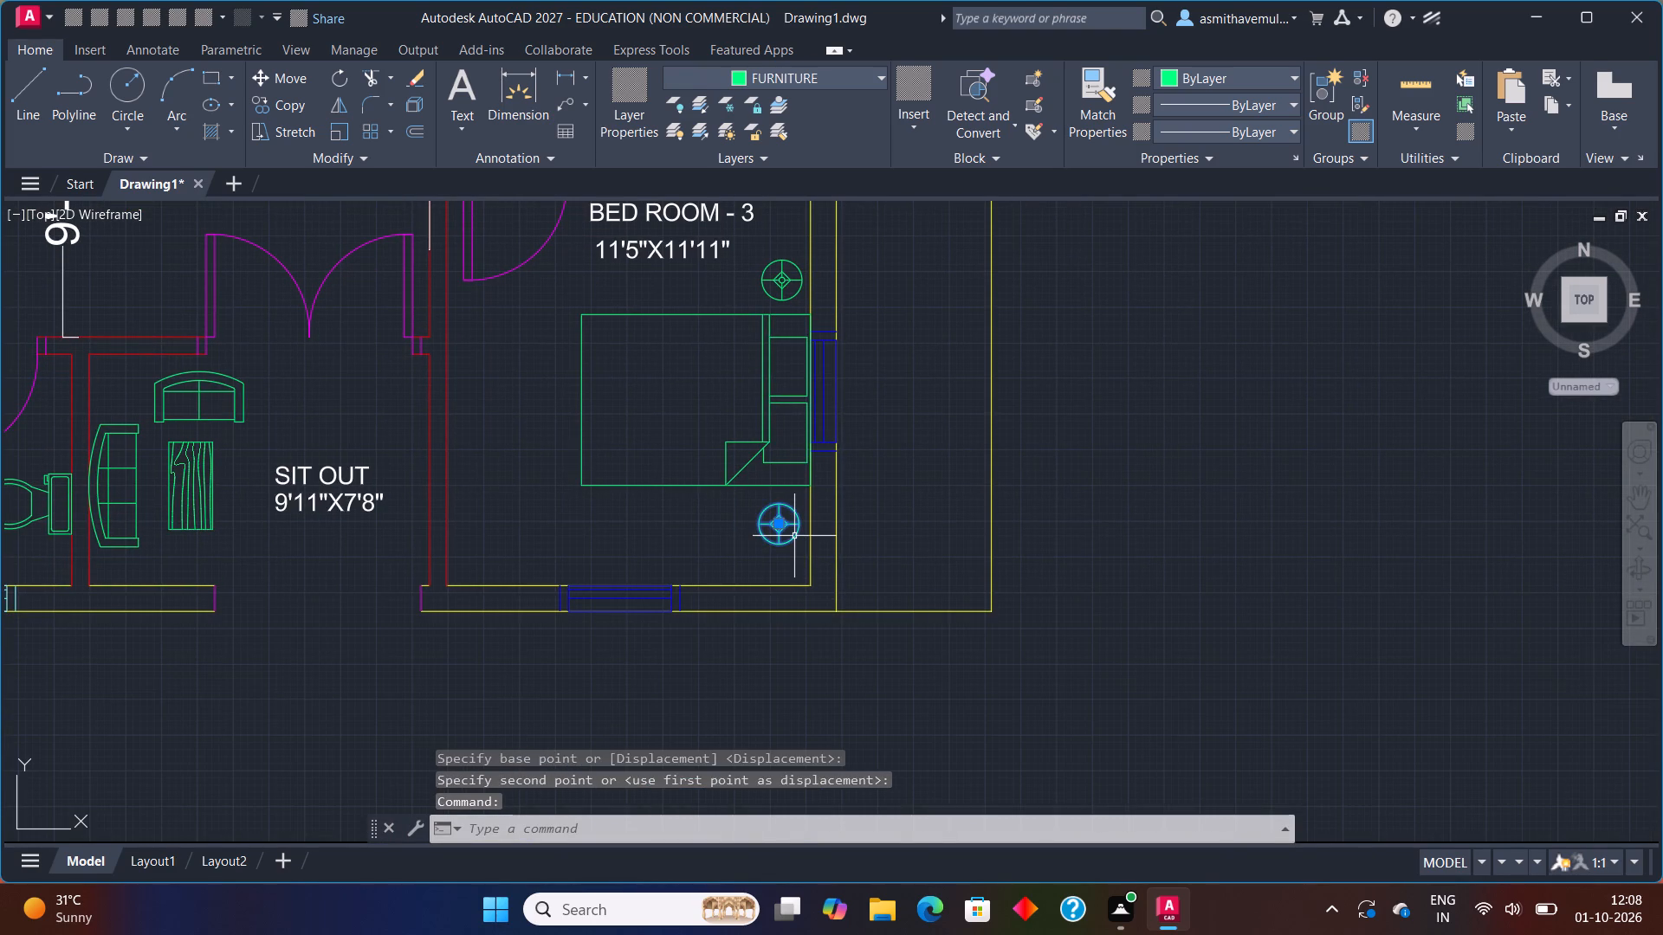
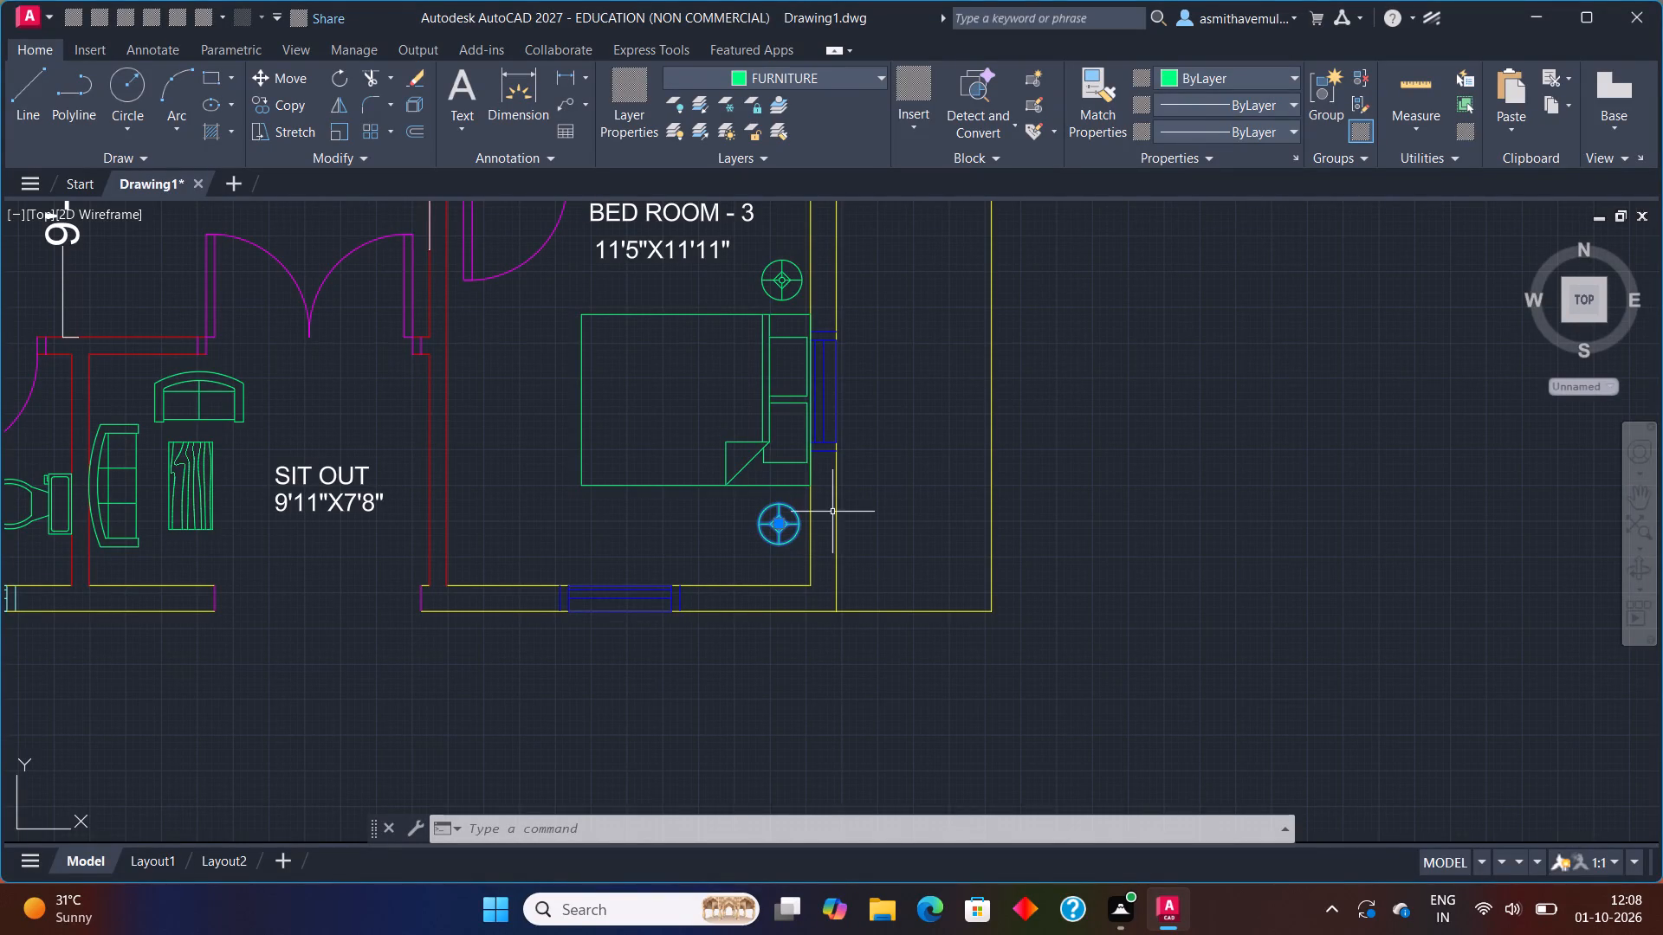
Move the lower round lamp in Bed Room 3 slightly up toward the bed and closer to the east wall.
key("m")
key("Return")
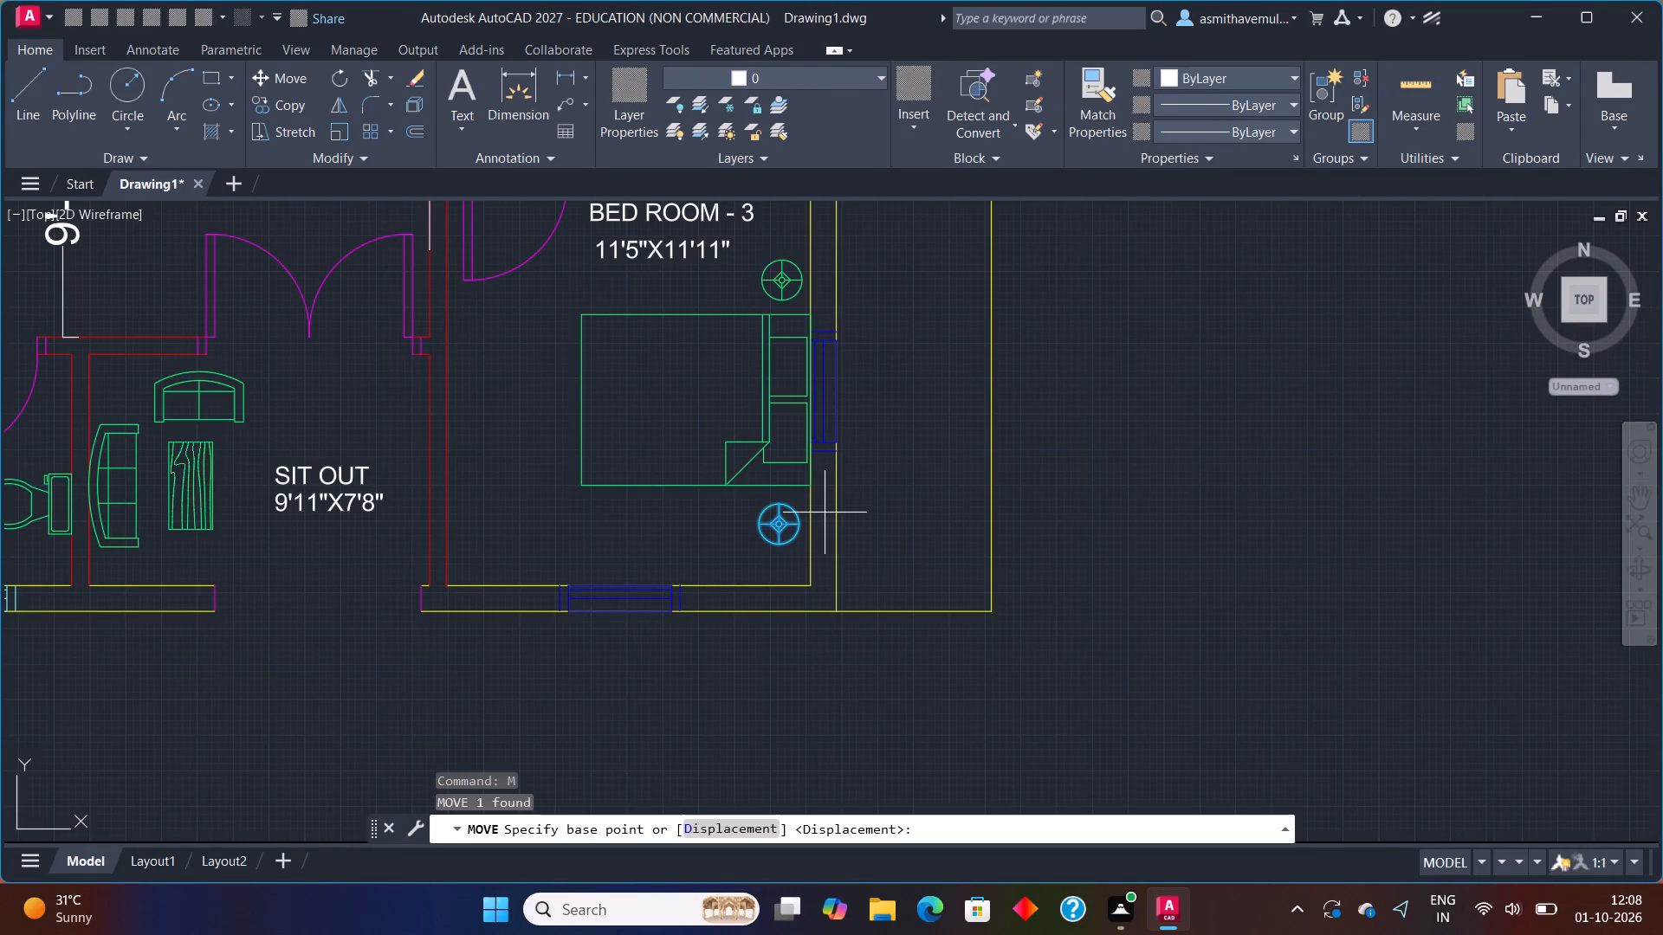
left_click(774, 533)
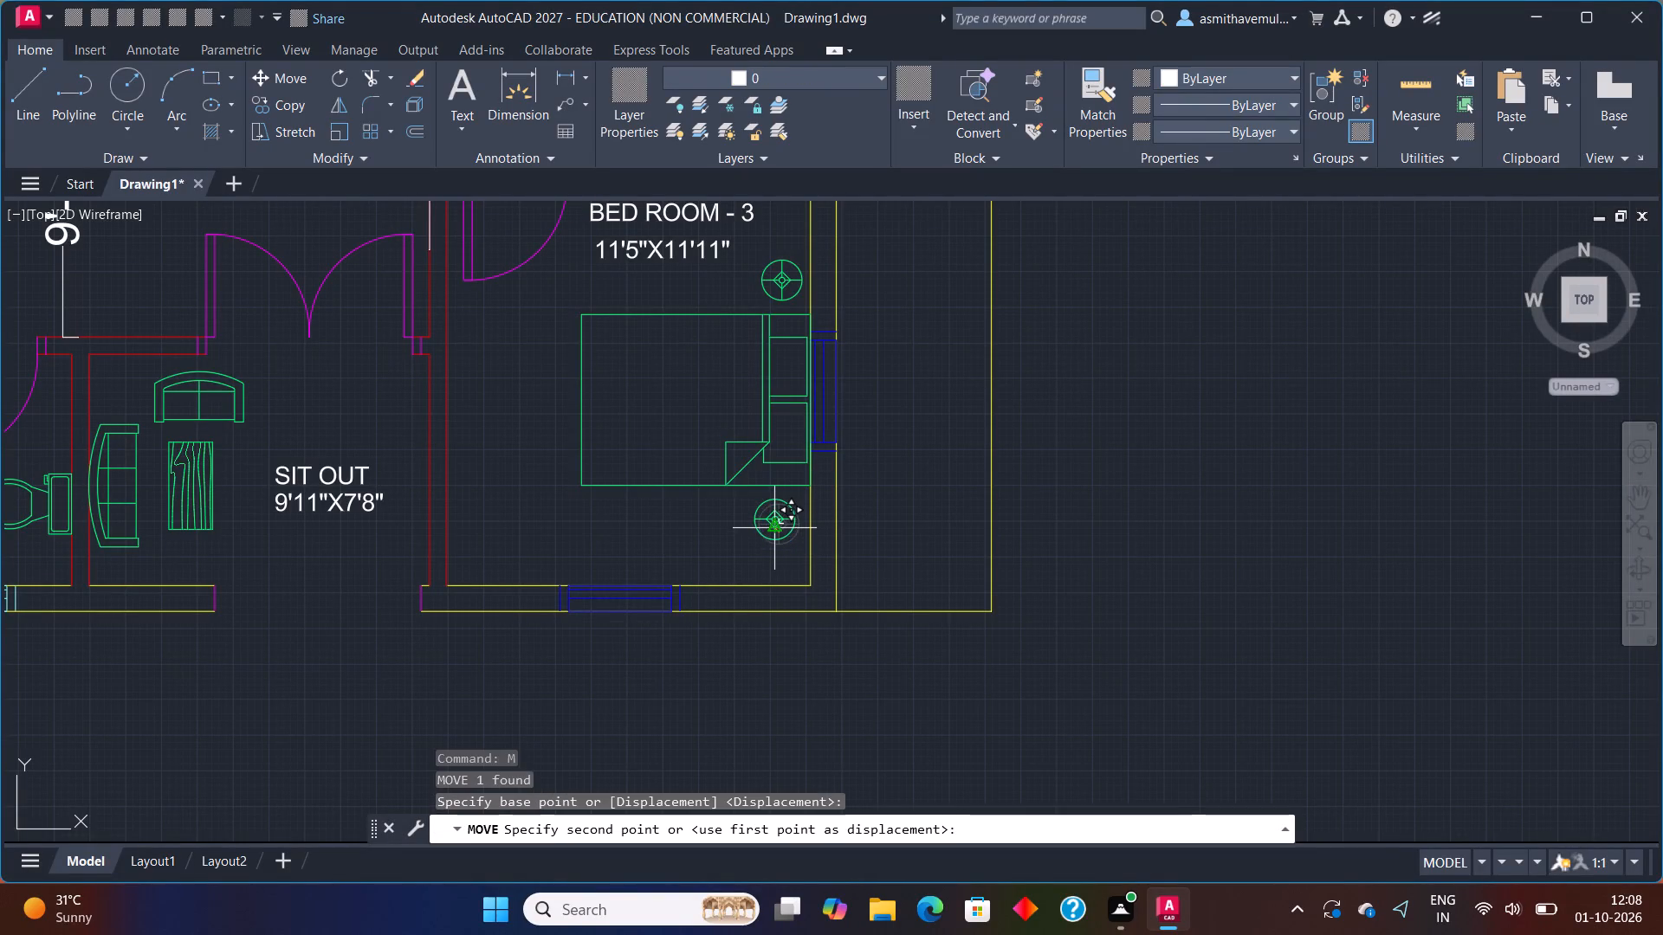
scroll(773, 533, "up", 2)
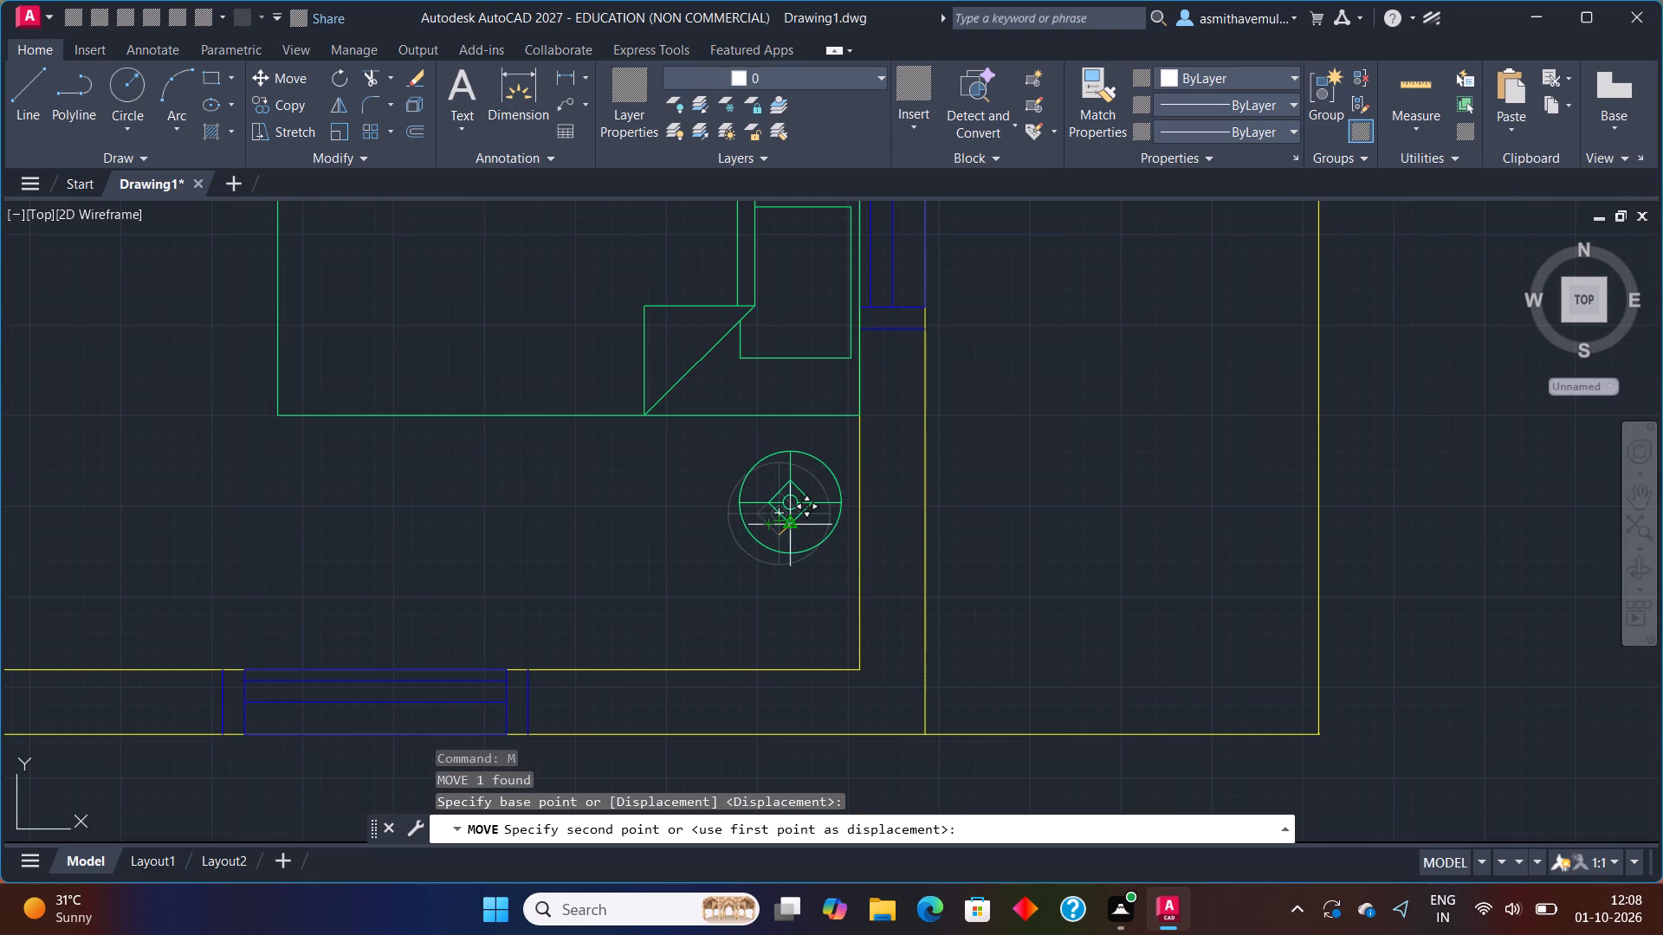
left_click(794, 513)
Move the upper round lamp in Bed Room 3 slightly straight down toward the bed.
scroll(974, 392, "down", 1)
middle_click_drag(984, 403, 1013, 461)
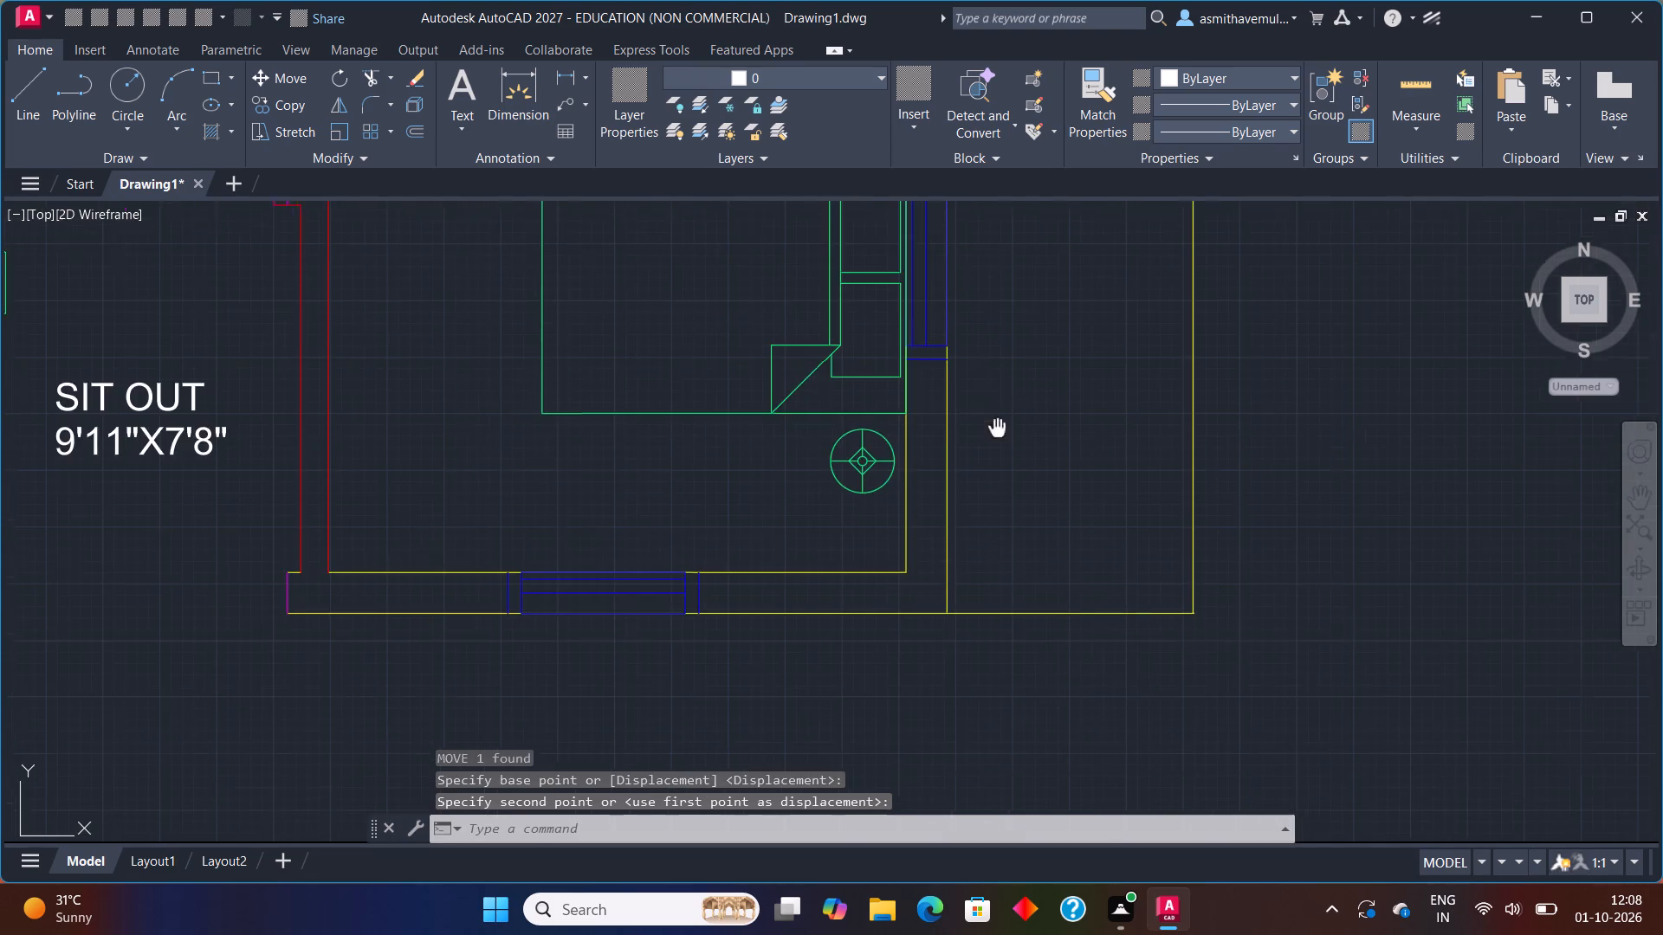
middle_click_drag(1013, 461, 1064, 630)
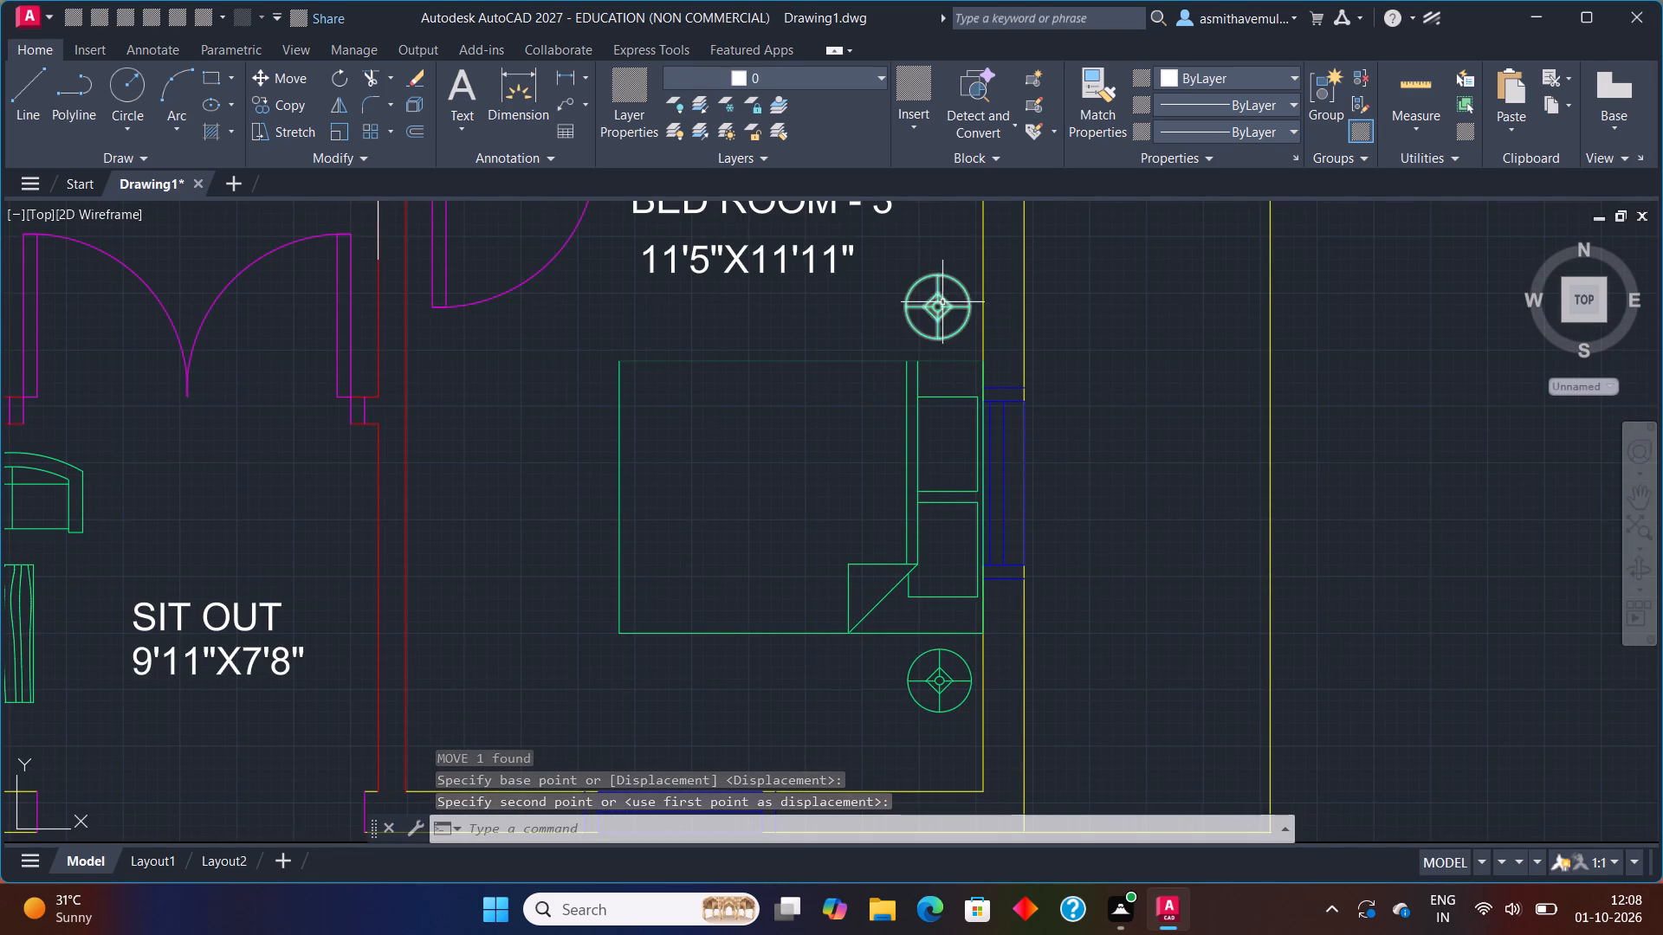
left_click(942, 302)
key("m")
key("Return")
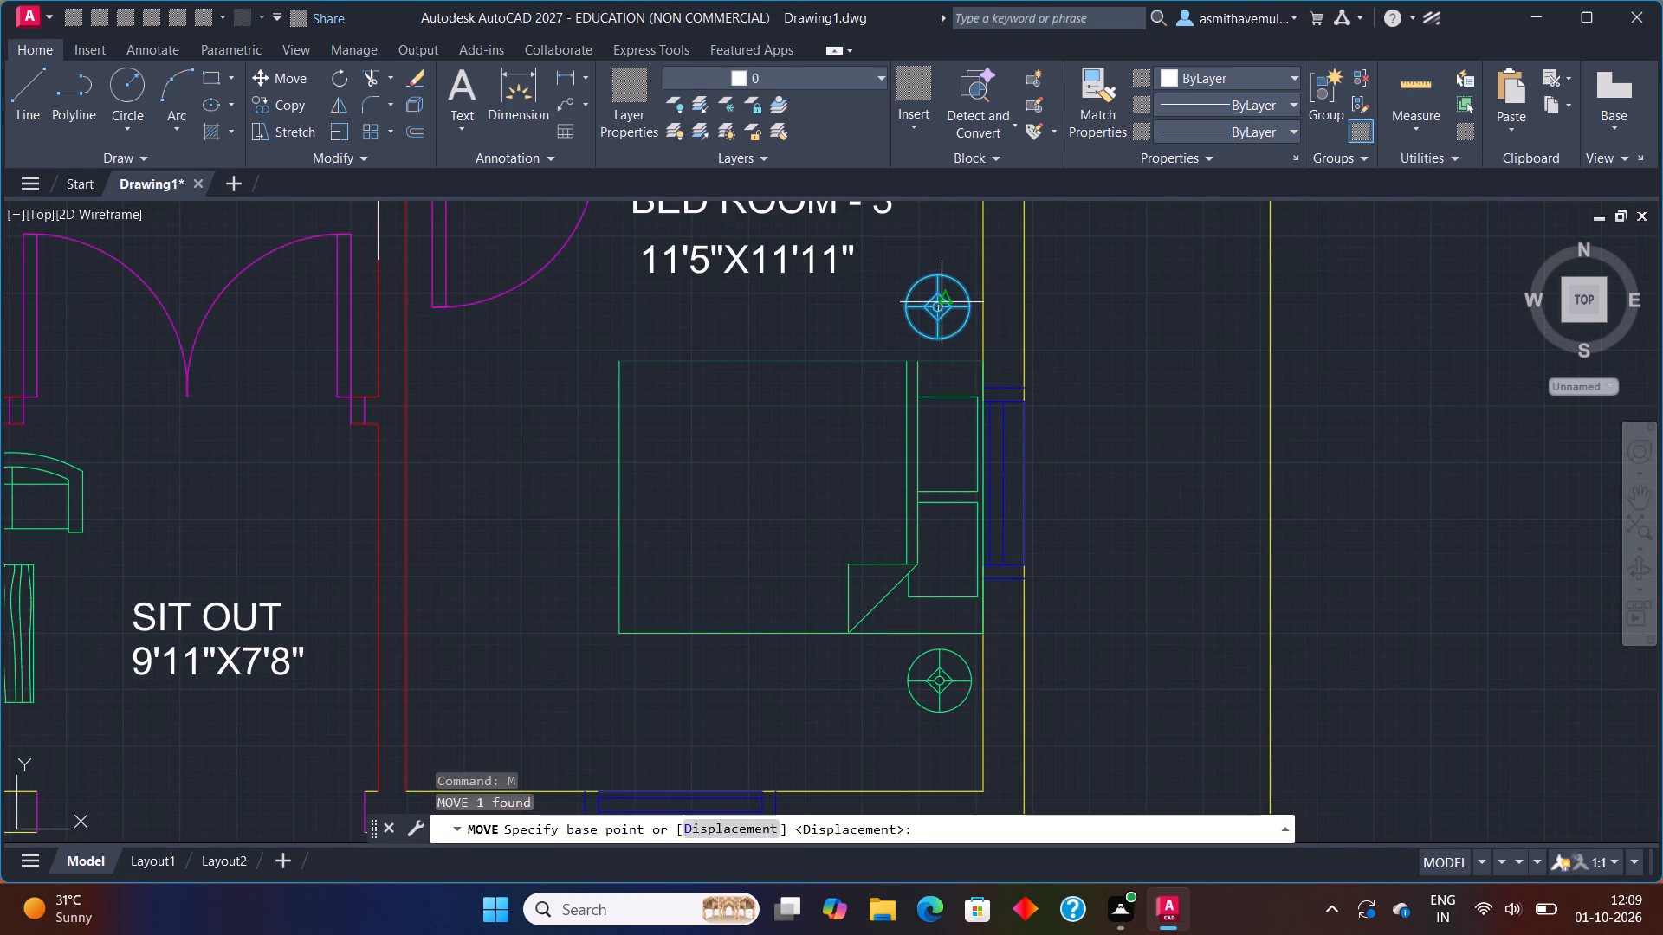
left_click(942, 302)
scroll(942, 301, "up", 2)
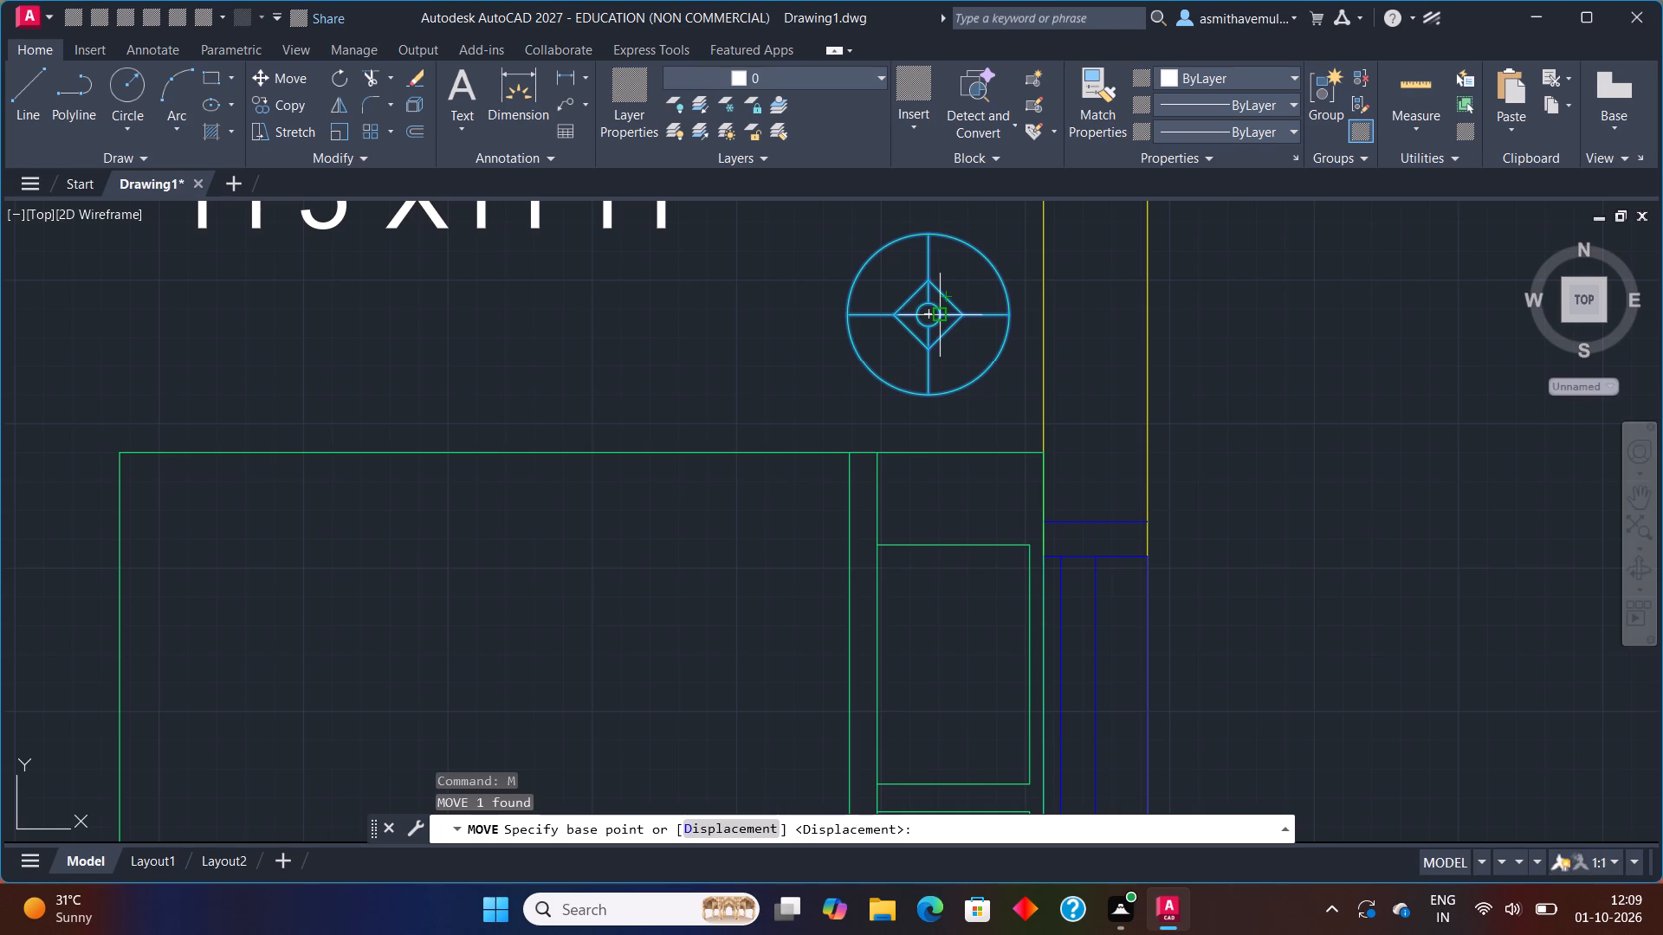
left_click(917, 312)
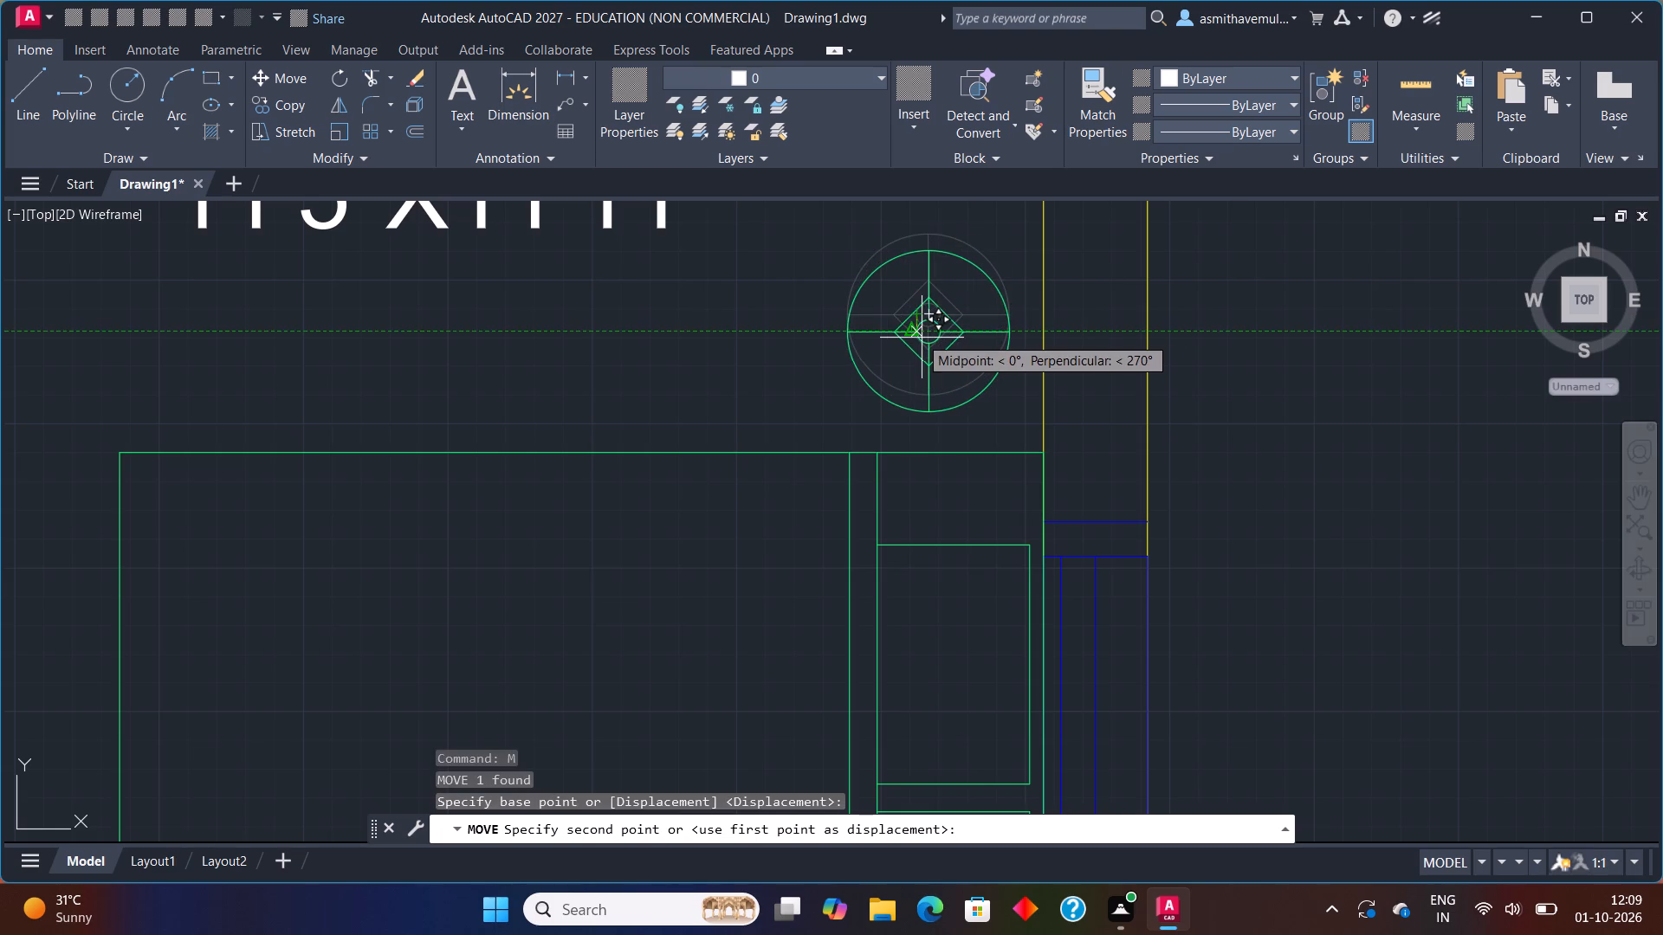
left_click(919, 336)
Move the east-side round lamp in Bed Room 2 slightly up toward the north wall and closer to the bed.
scroll(1057, 319, "down", 4)
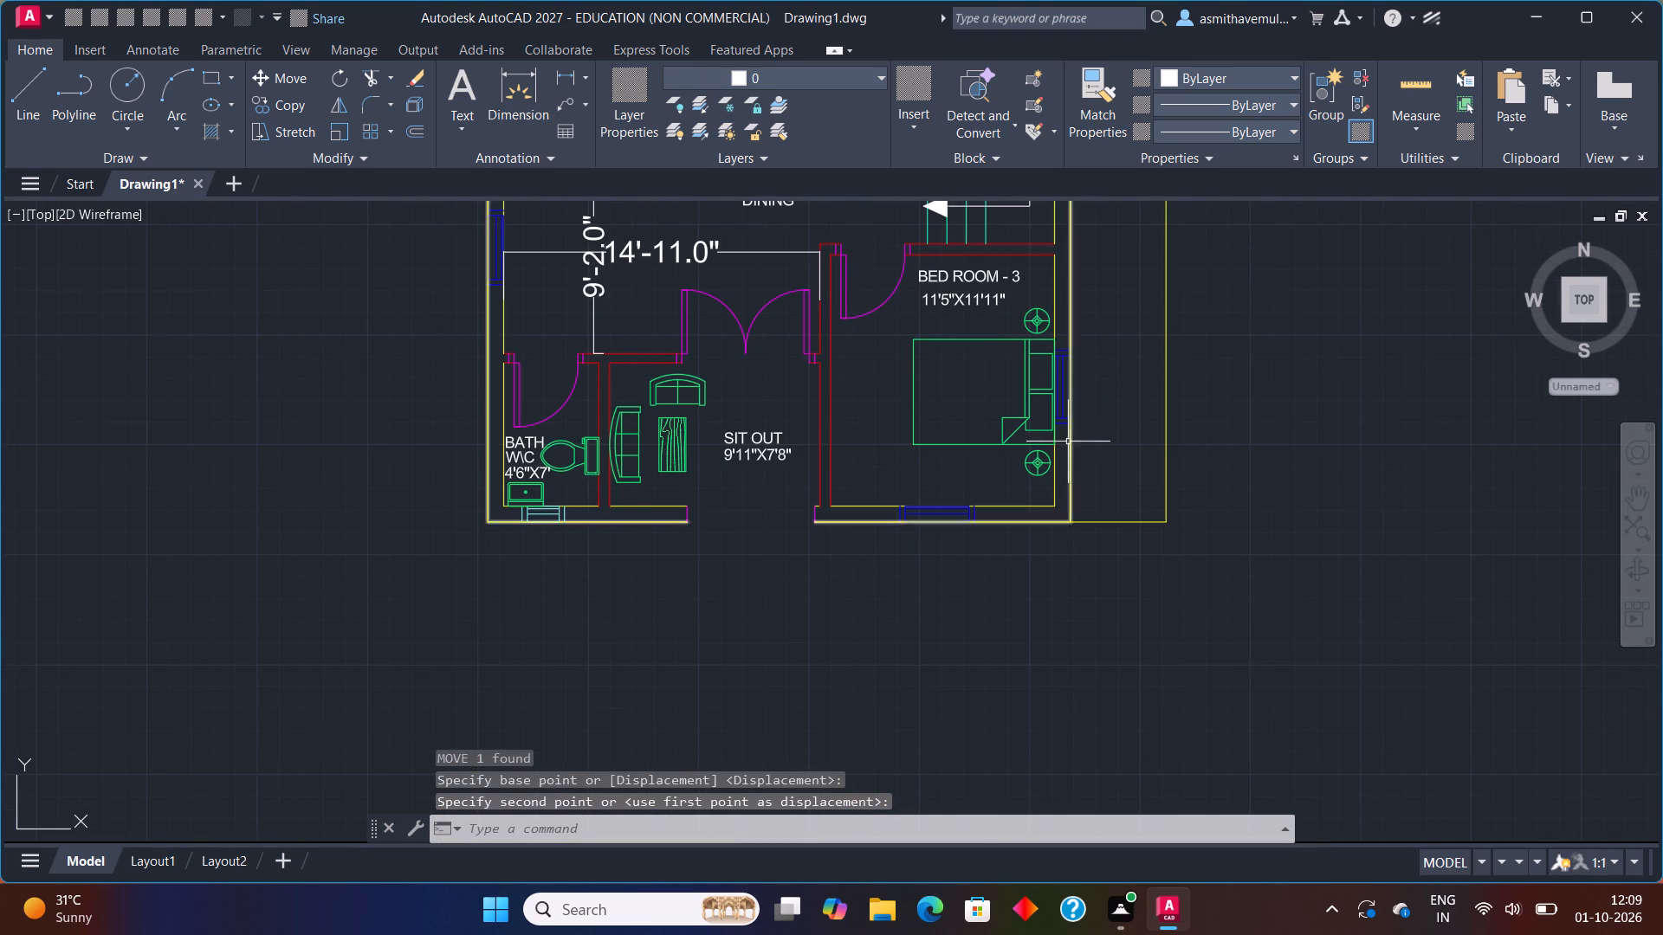
middle_click_drag(1061, 429, 1119, 757)
middle_click_drag(1083, 369, 1080, 584)
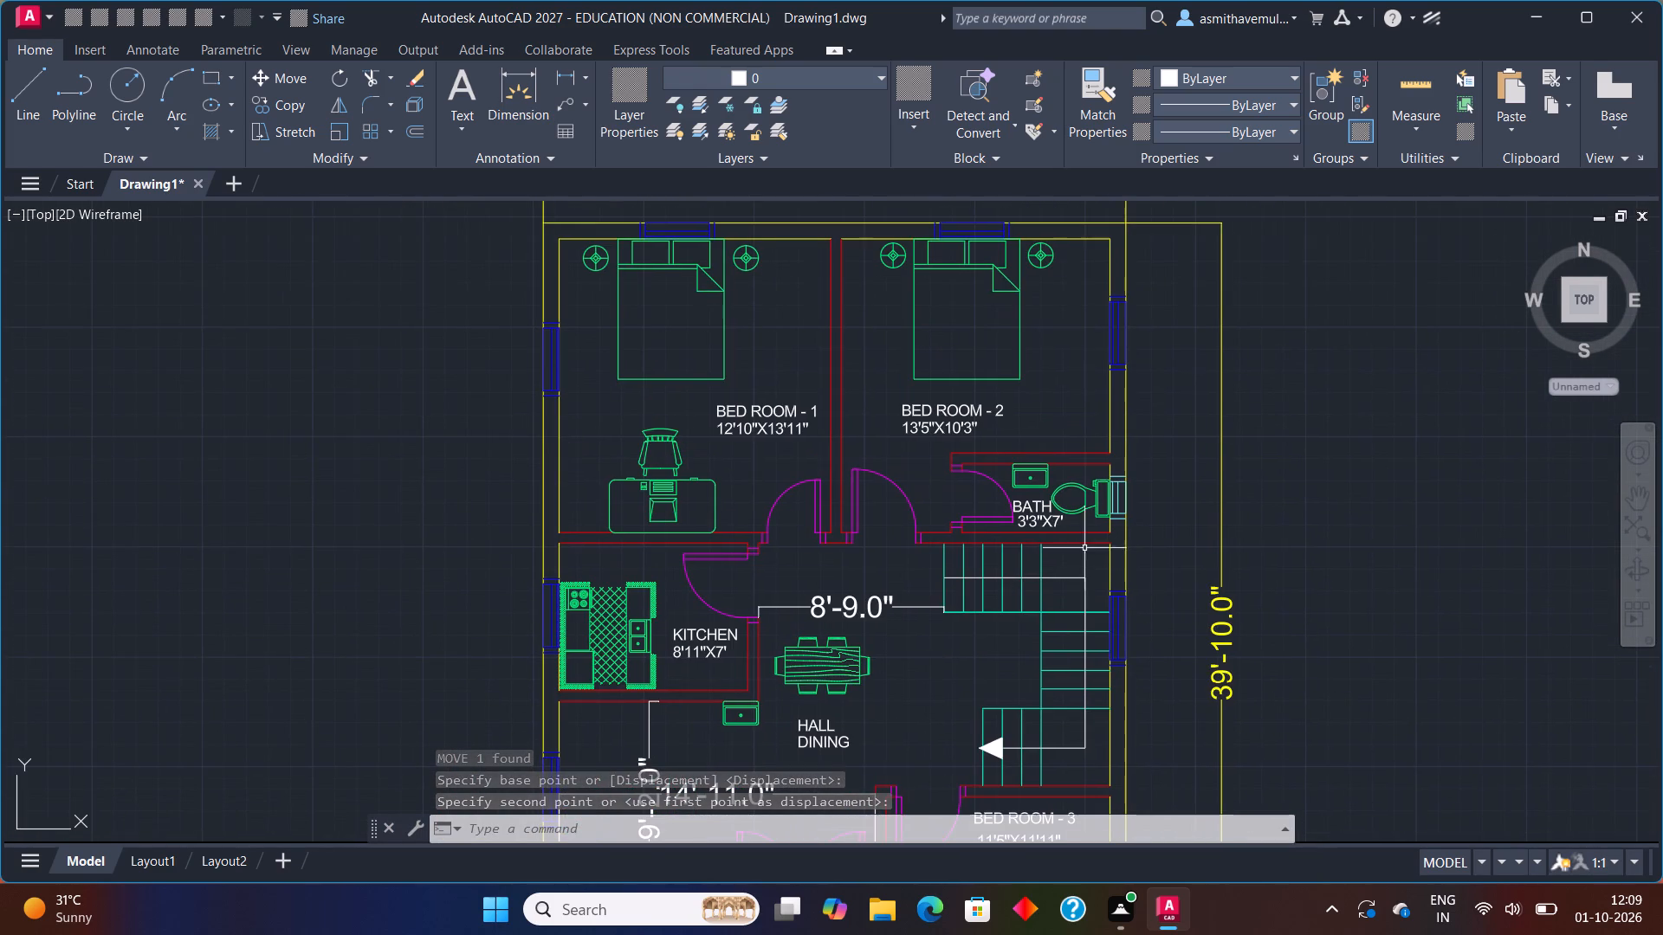
scroll(1045, 277, "up", 1)
middle_click_drag(1045, 276, 1066, 444)
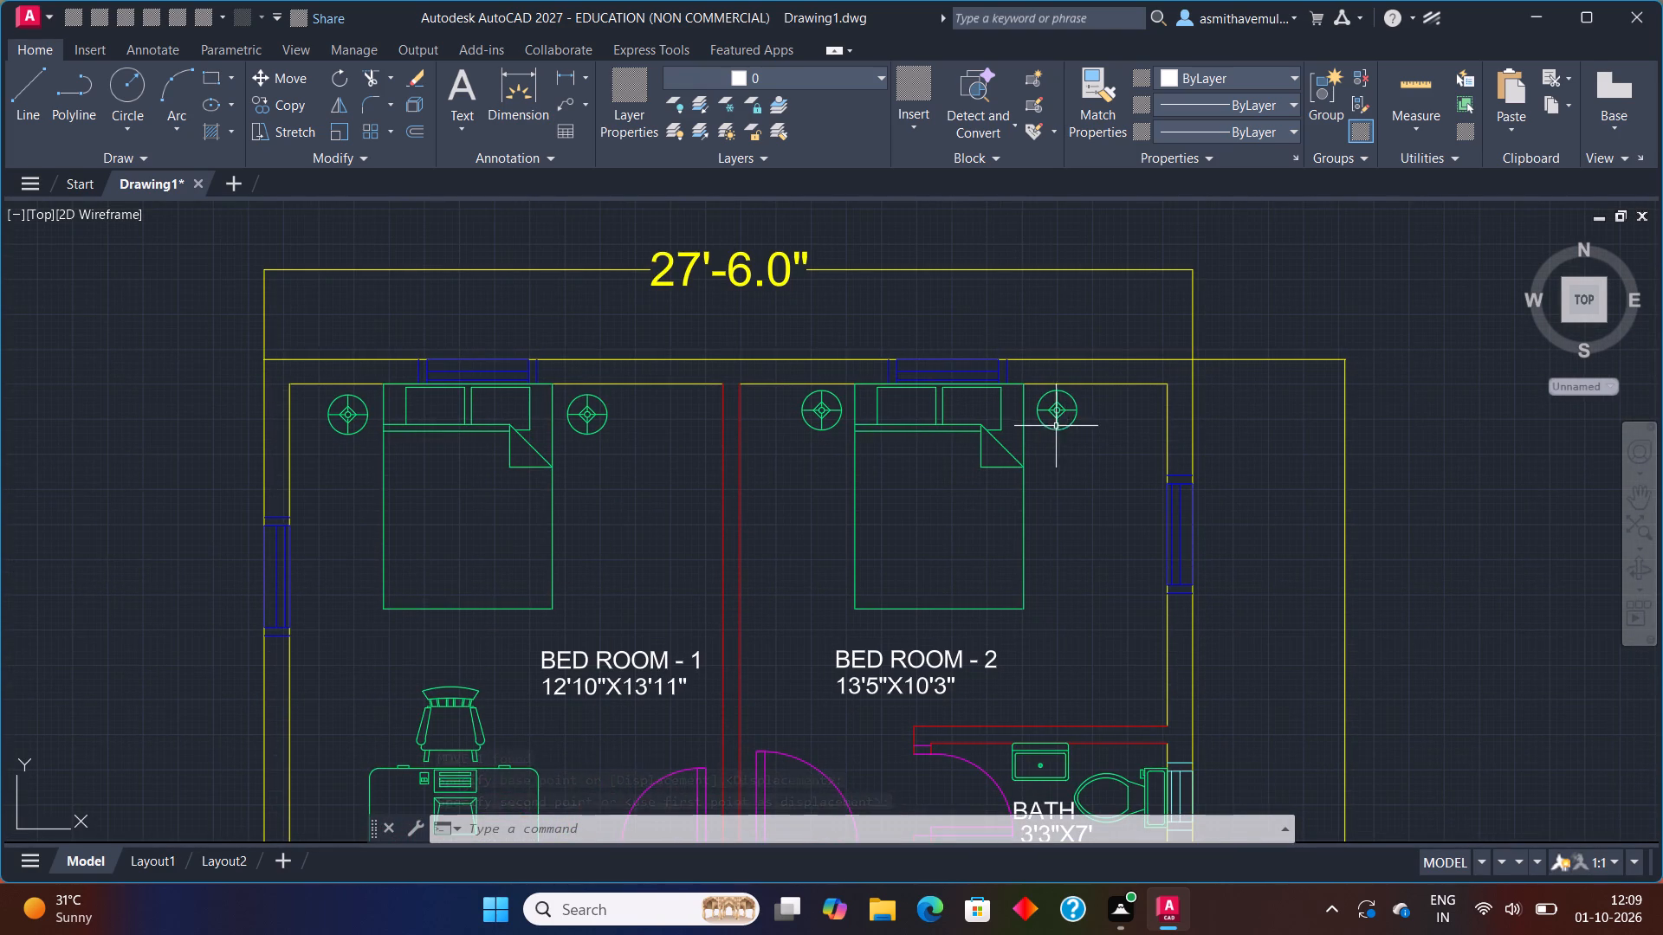
left_click(1054, 416)
key("m")
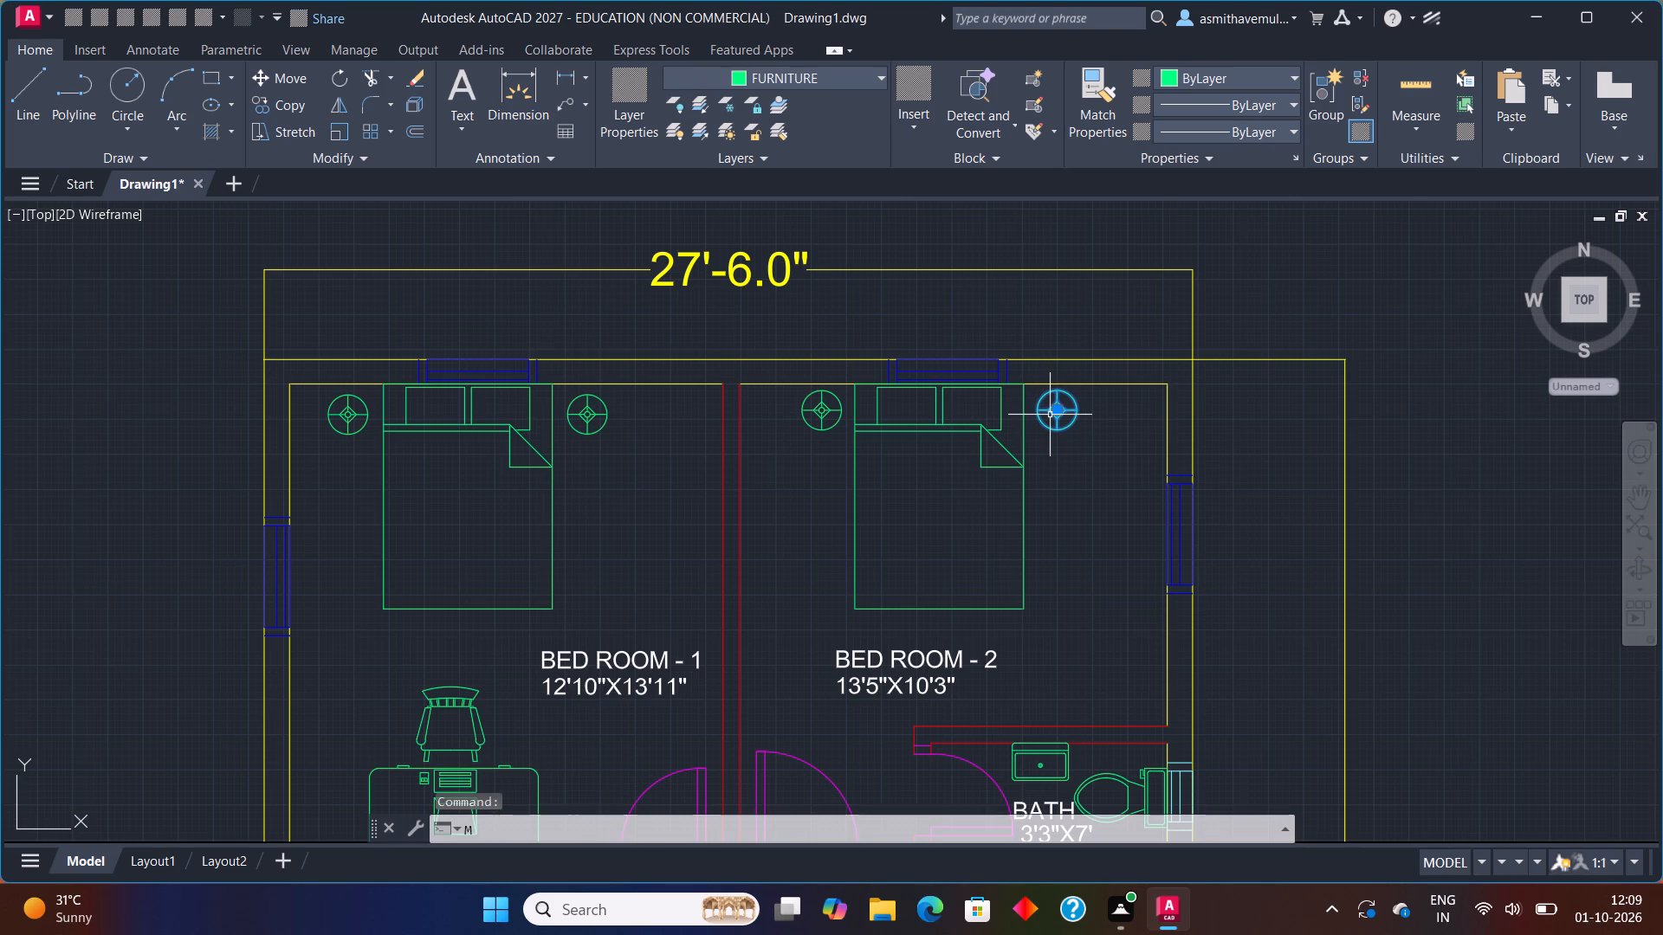
key("Return")
scroll(1050, 416, "up", 1)
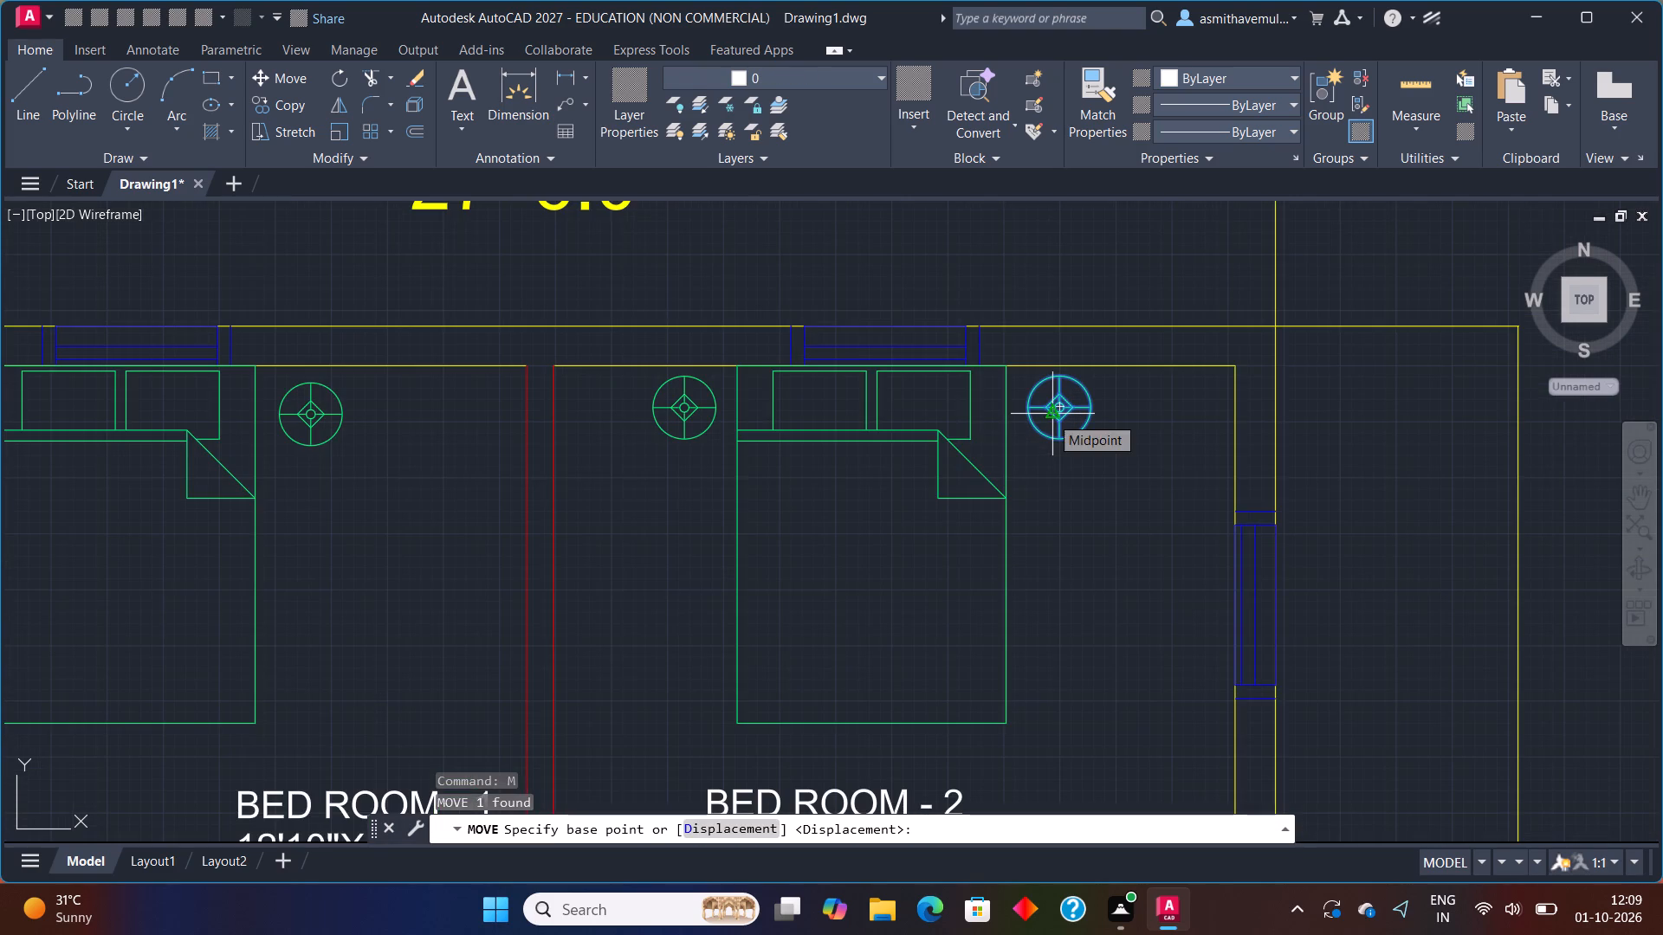
scroll(1049, 417, "up", 2)
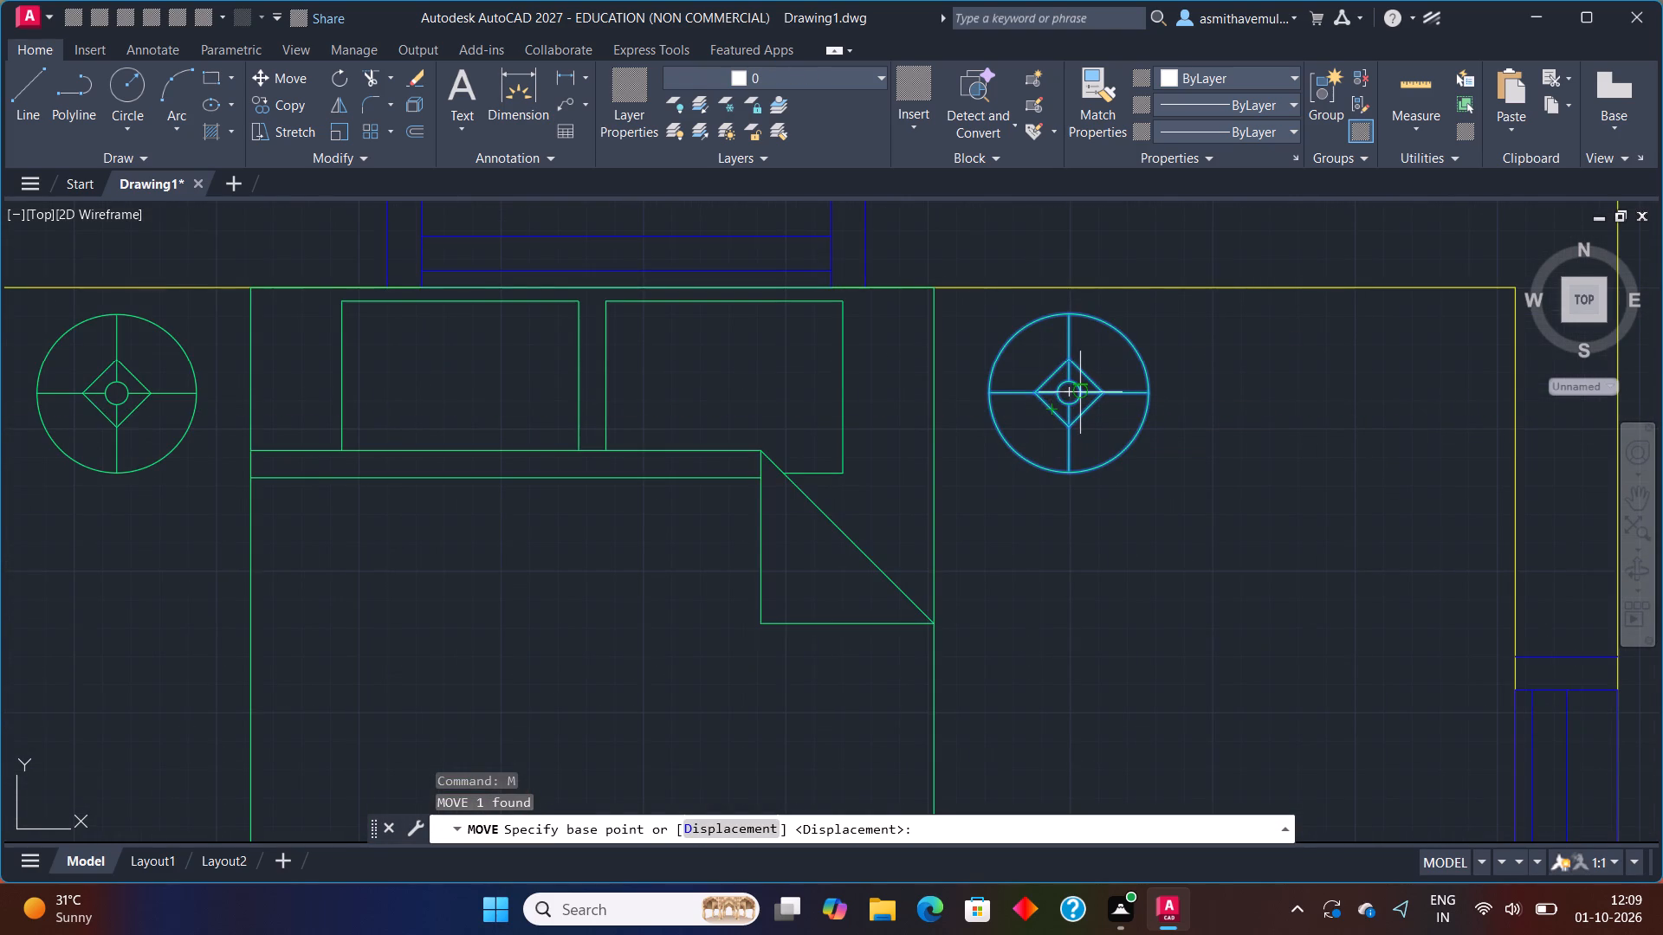
left_click(1065, 389)
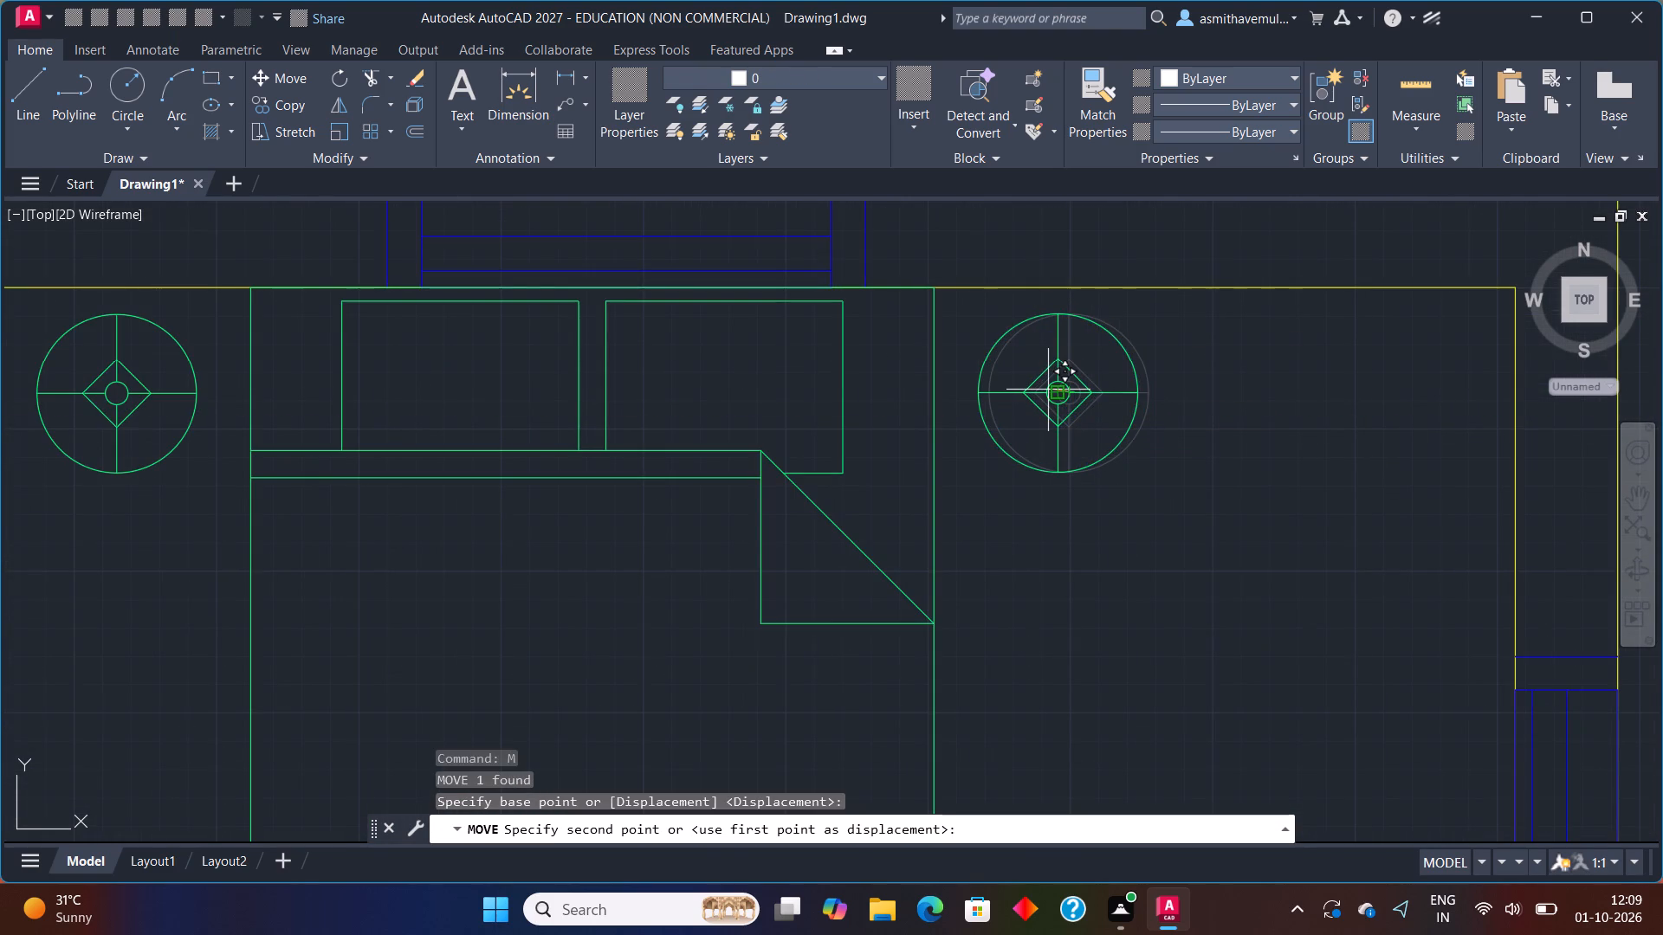
left_click(1045, 382)
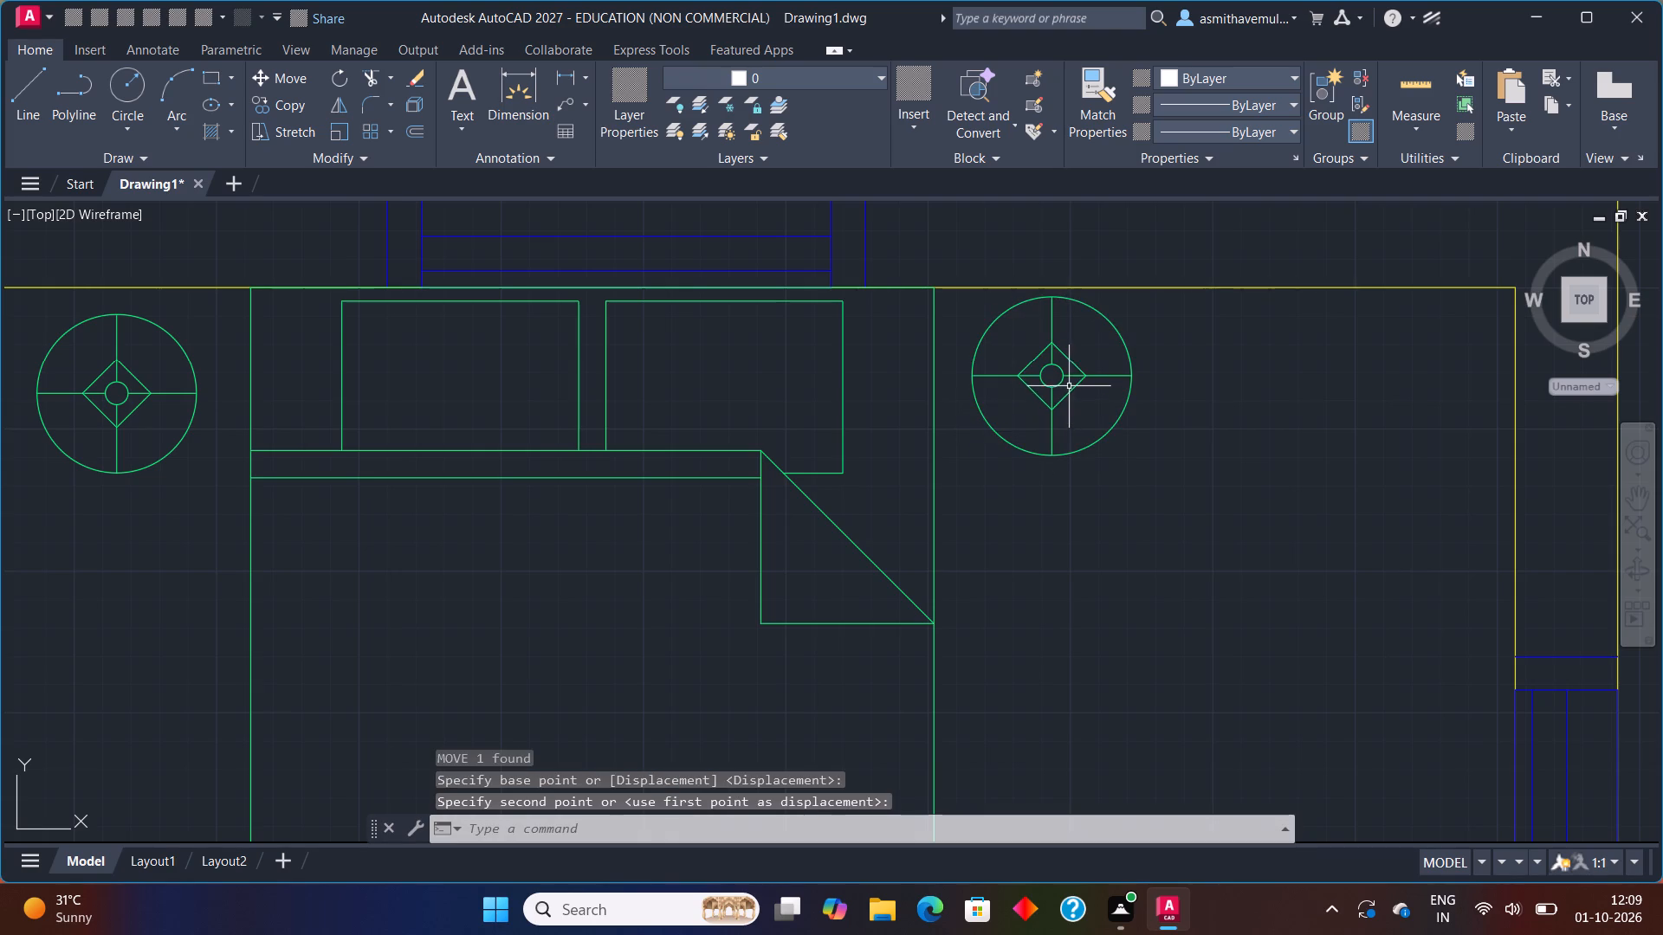
Shift the east-side lamp in Bed Room 2 slightly further toward the bed, keeping its height.
left_click(1071, 386)
key("m")
key("Return")
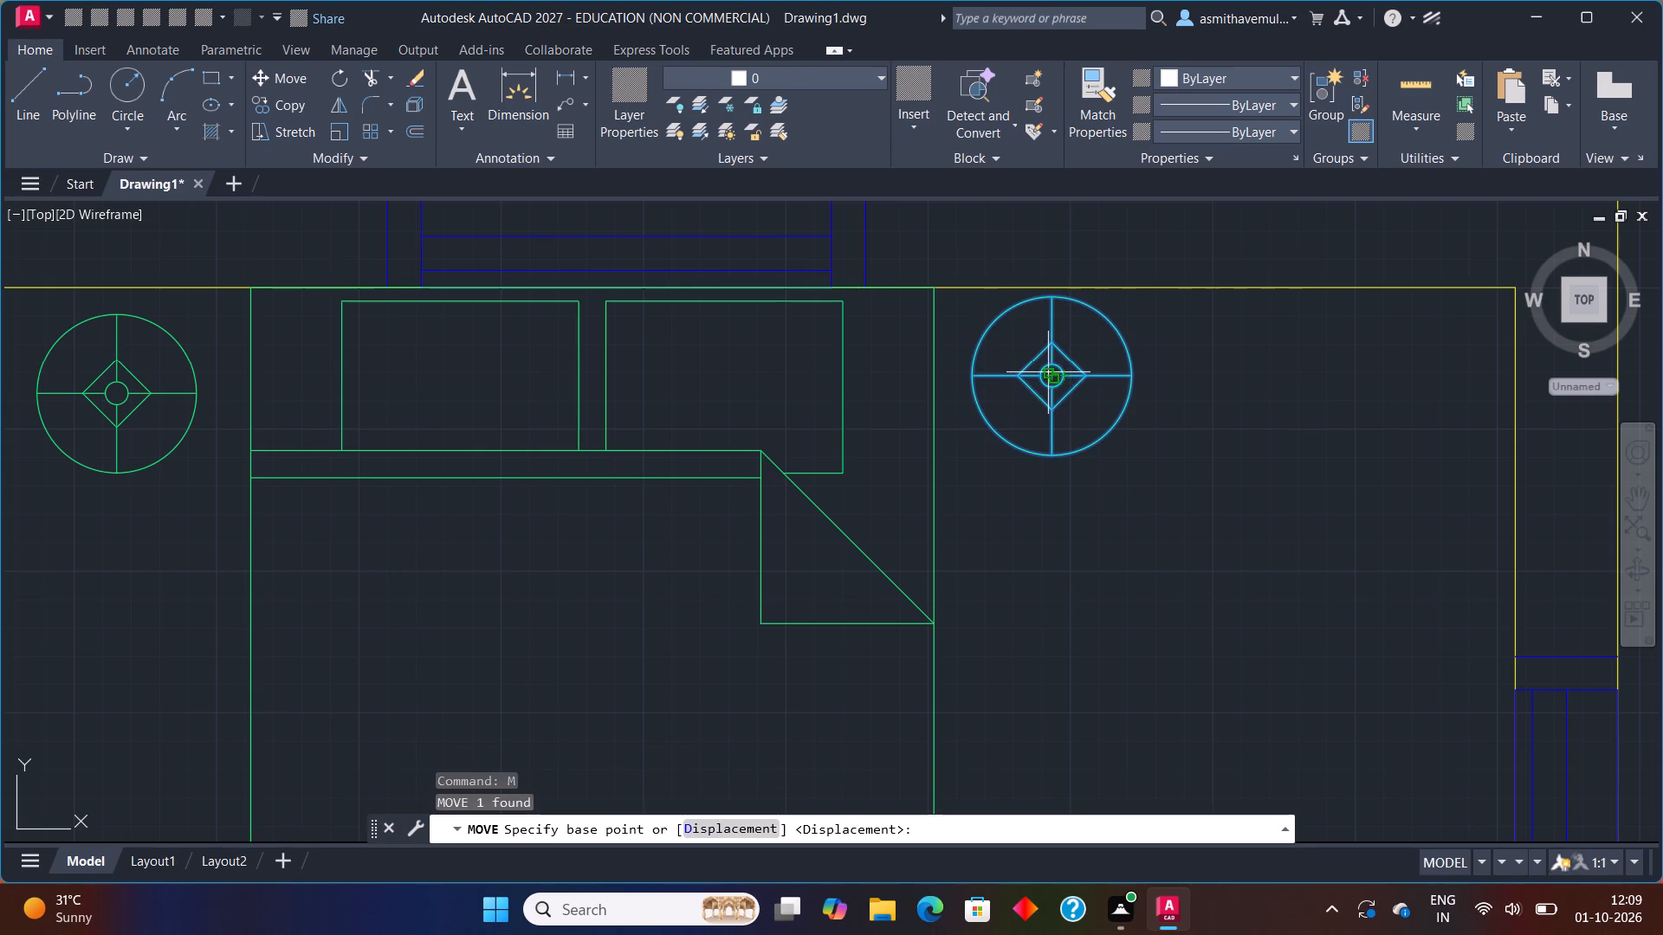
left_click(1046, 371)
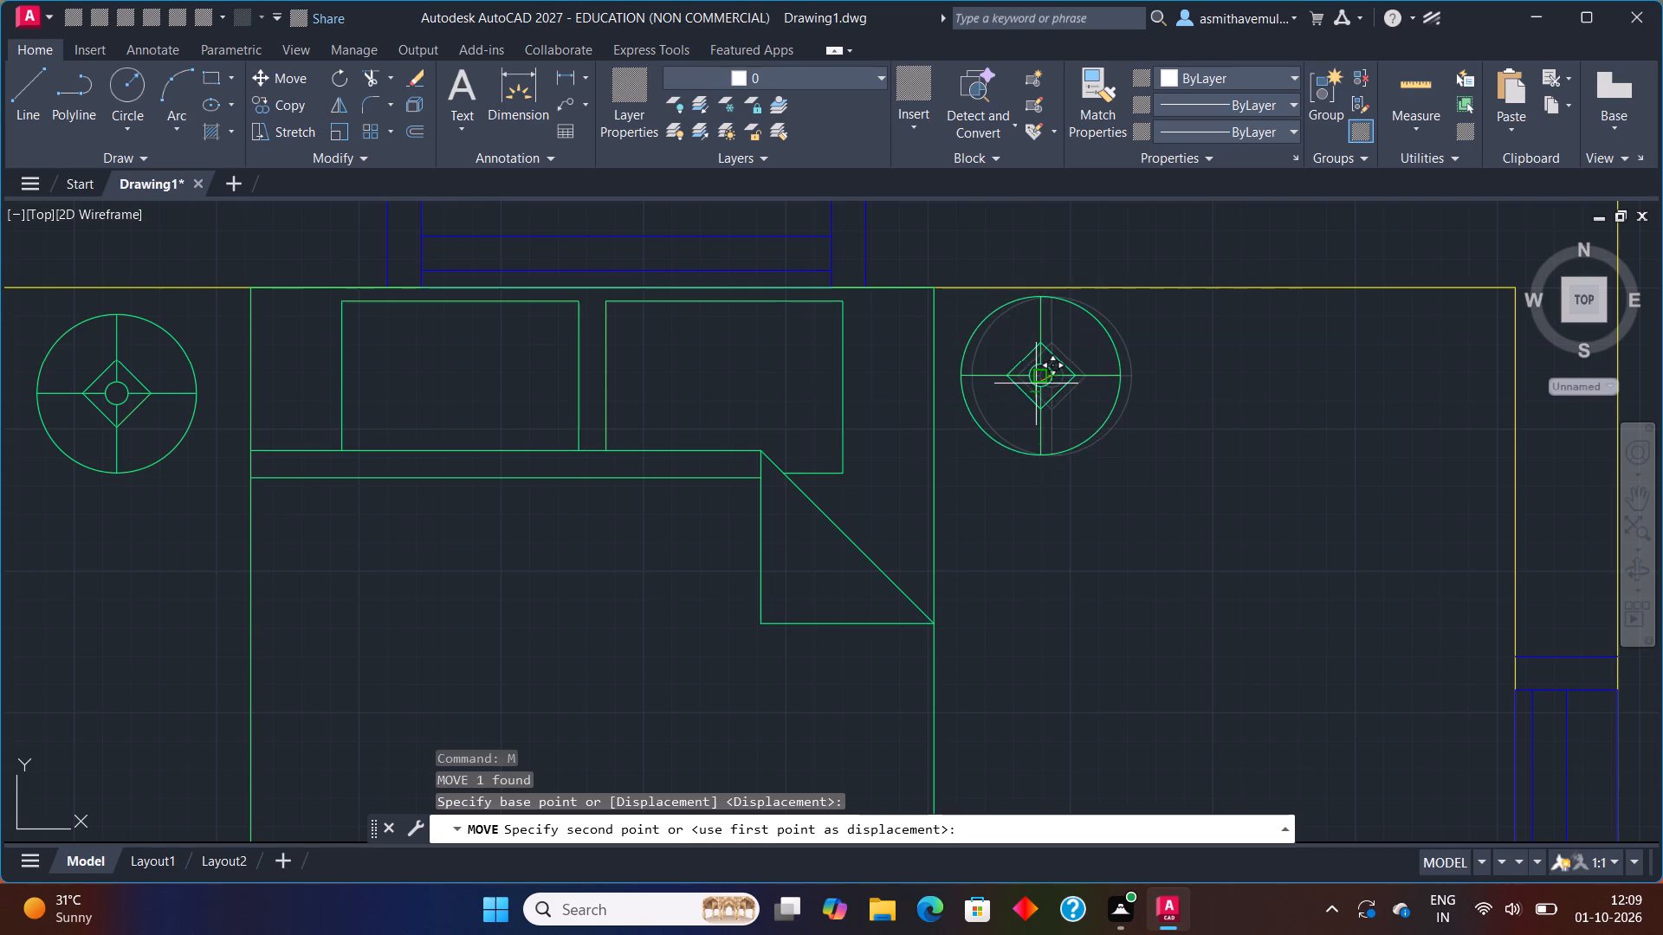
left_click(1035, 386)
Move the west-side round lamp in Bed Room 2 horizontally closer to the bed.
middle_click_drag(160, 525, 337, 579)
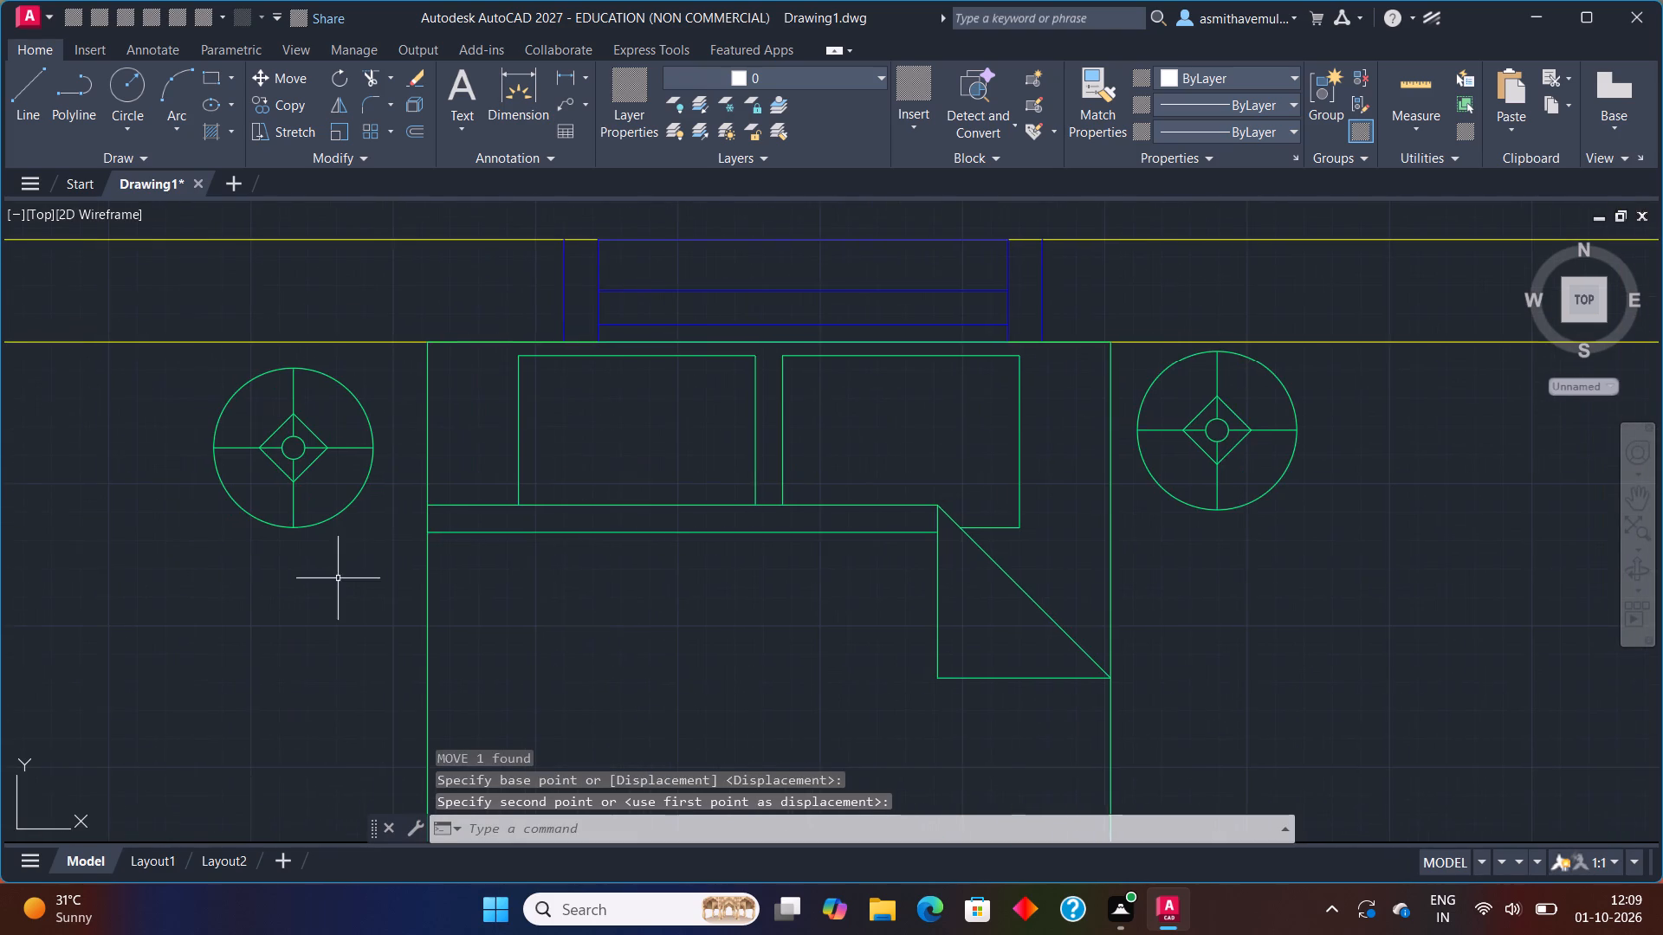
left_click(305, 453)
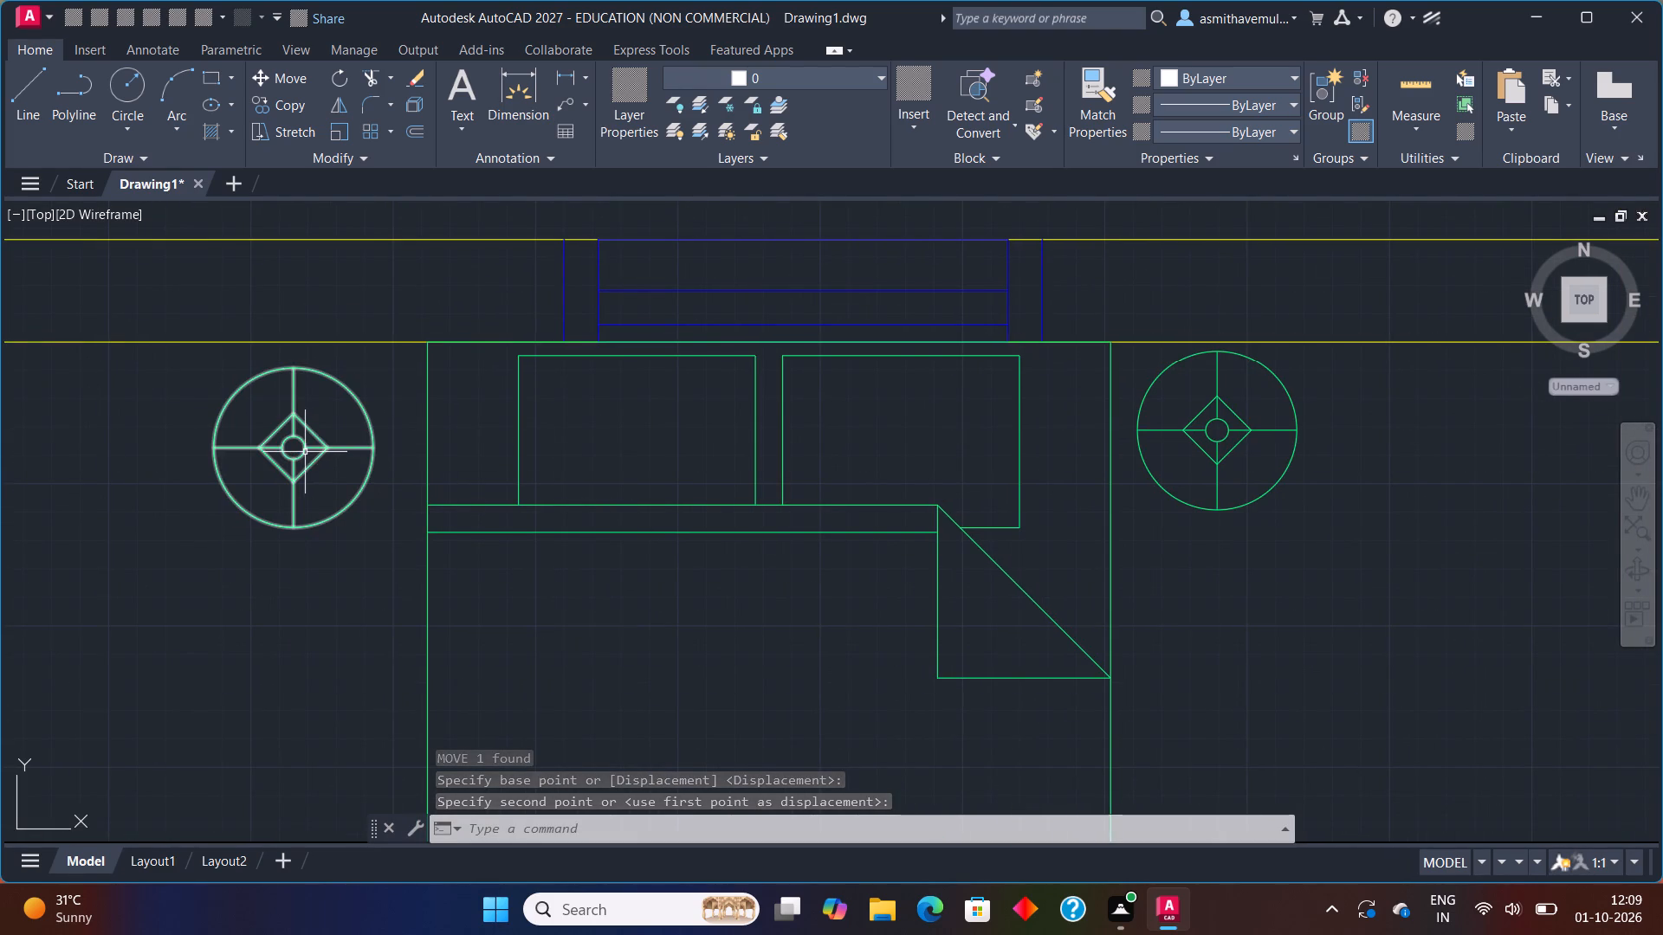
key("m")
key("Return")
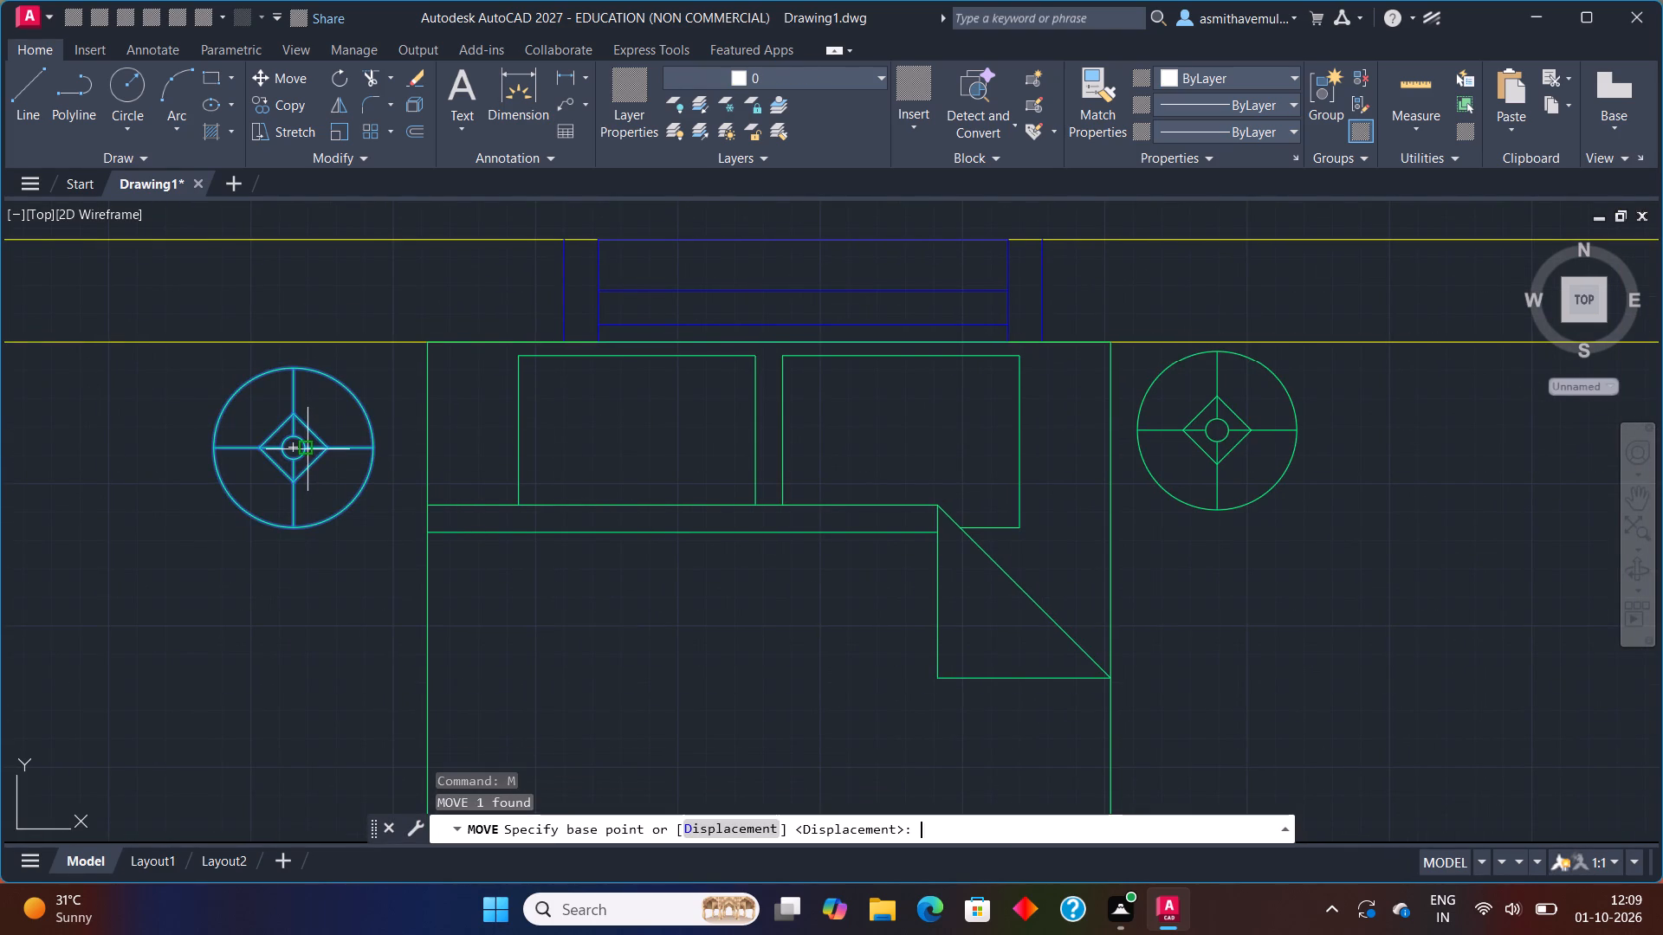
left_click(294, 444)
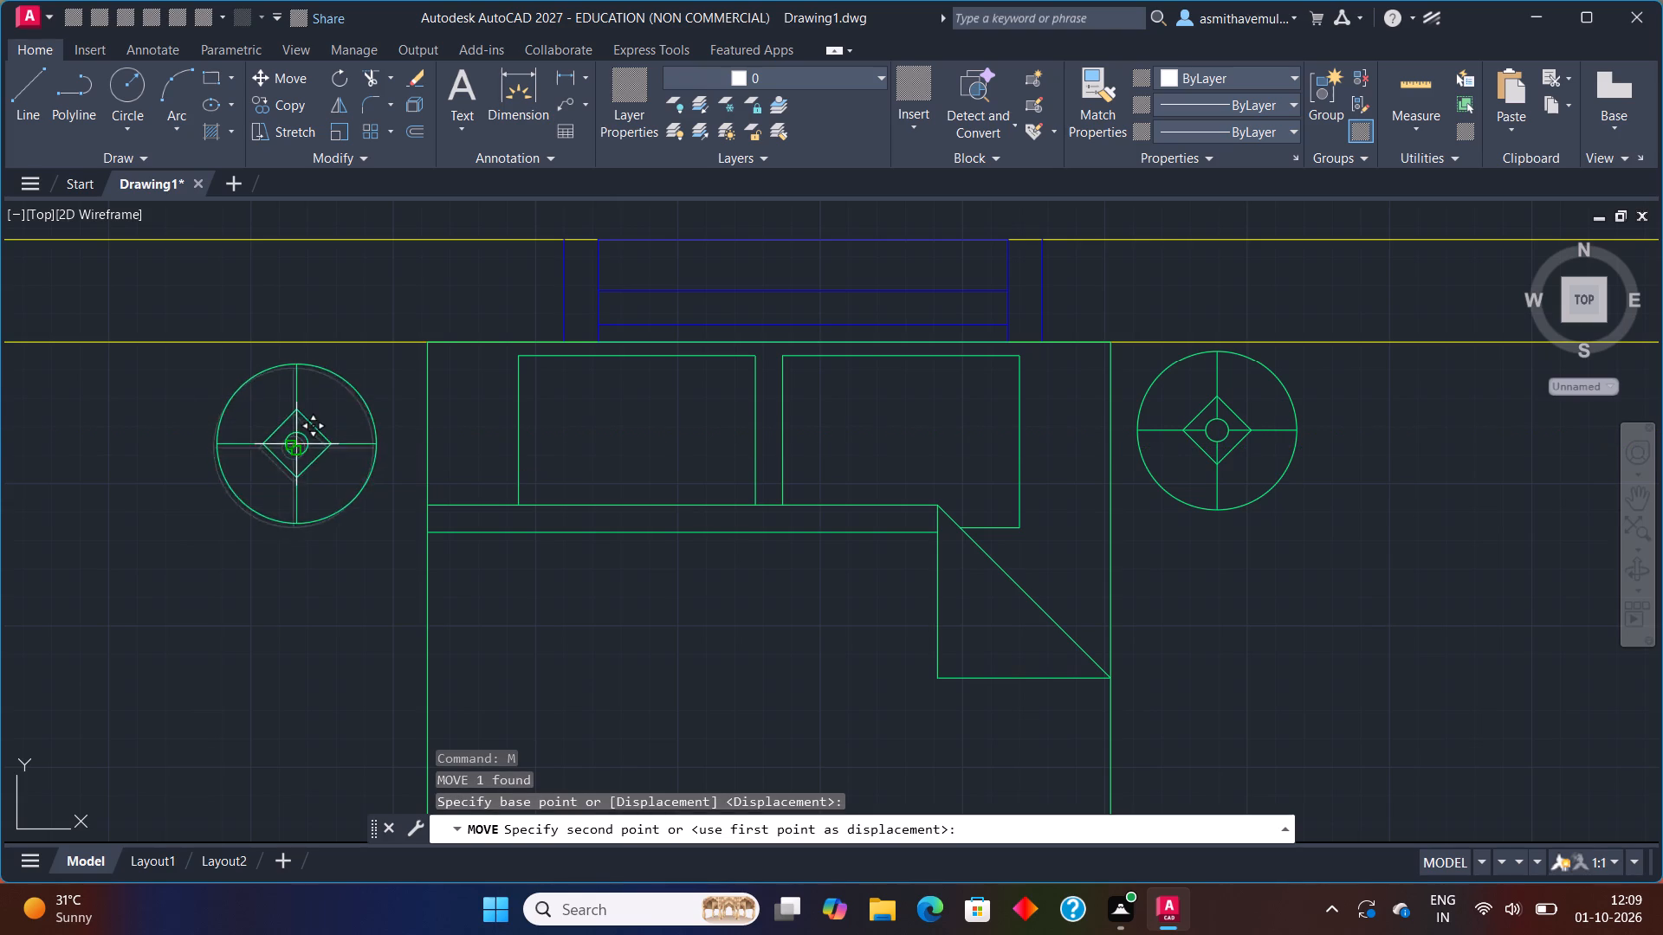
left_click(317, 445)
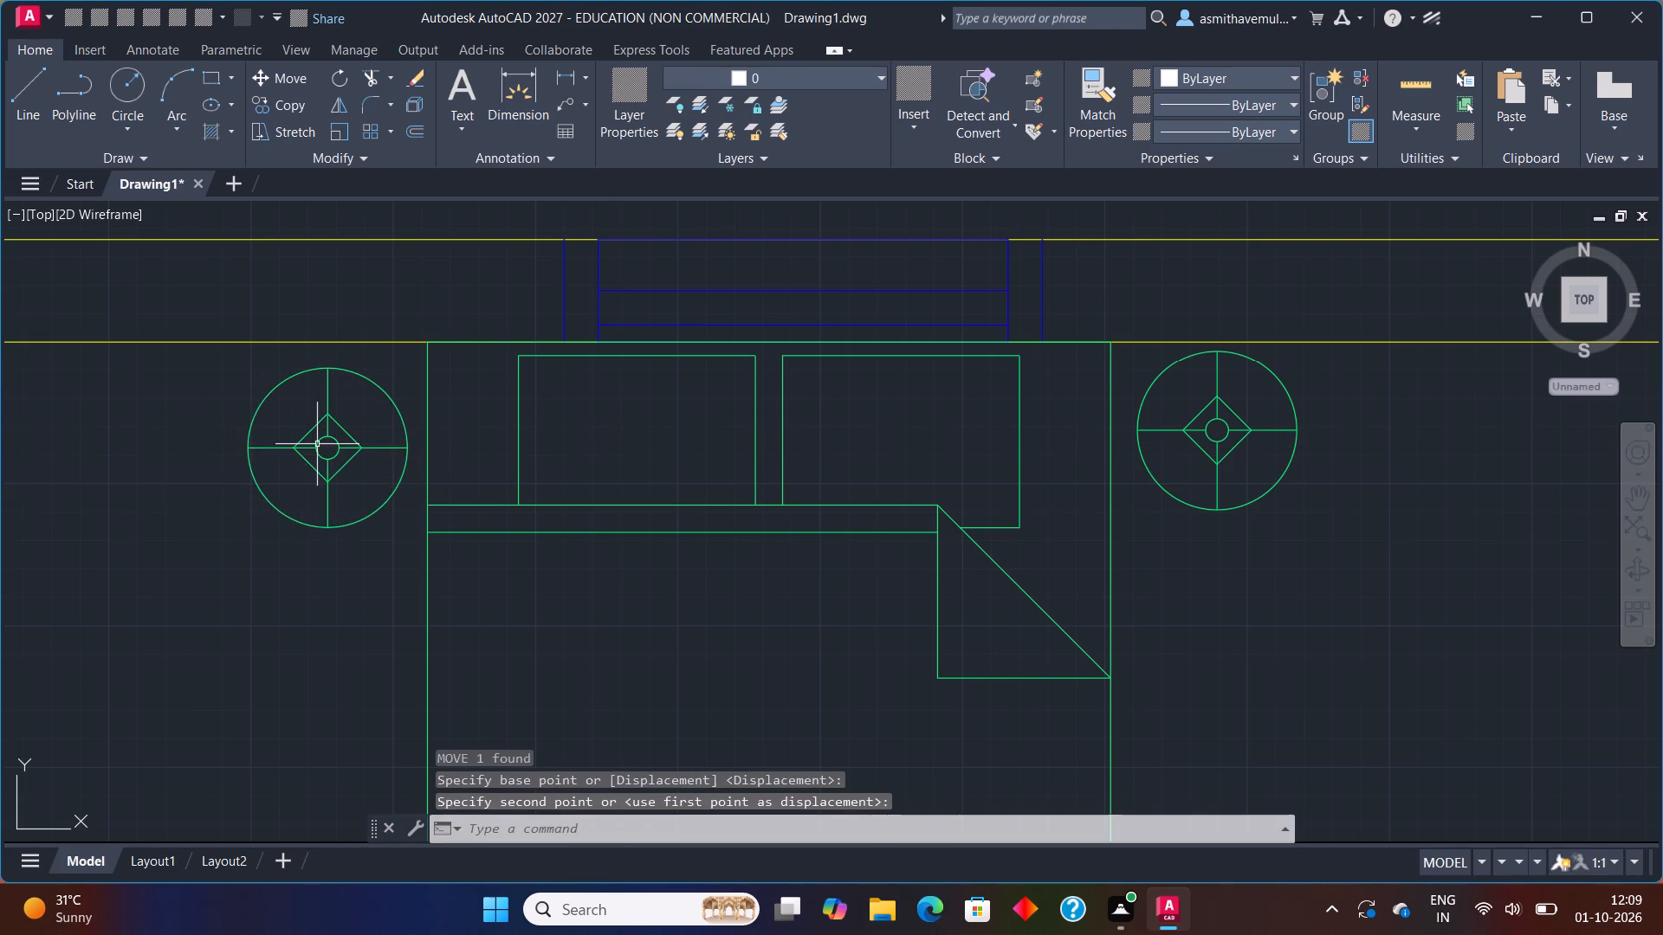
Move the east-side lamp in Bed Room 2 down to about the west lamp's level and slightly nearer the bed.
left_click(1209, 431)
key("m")
key("Return")
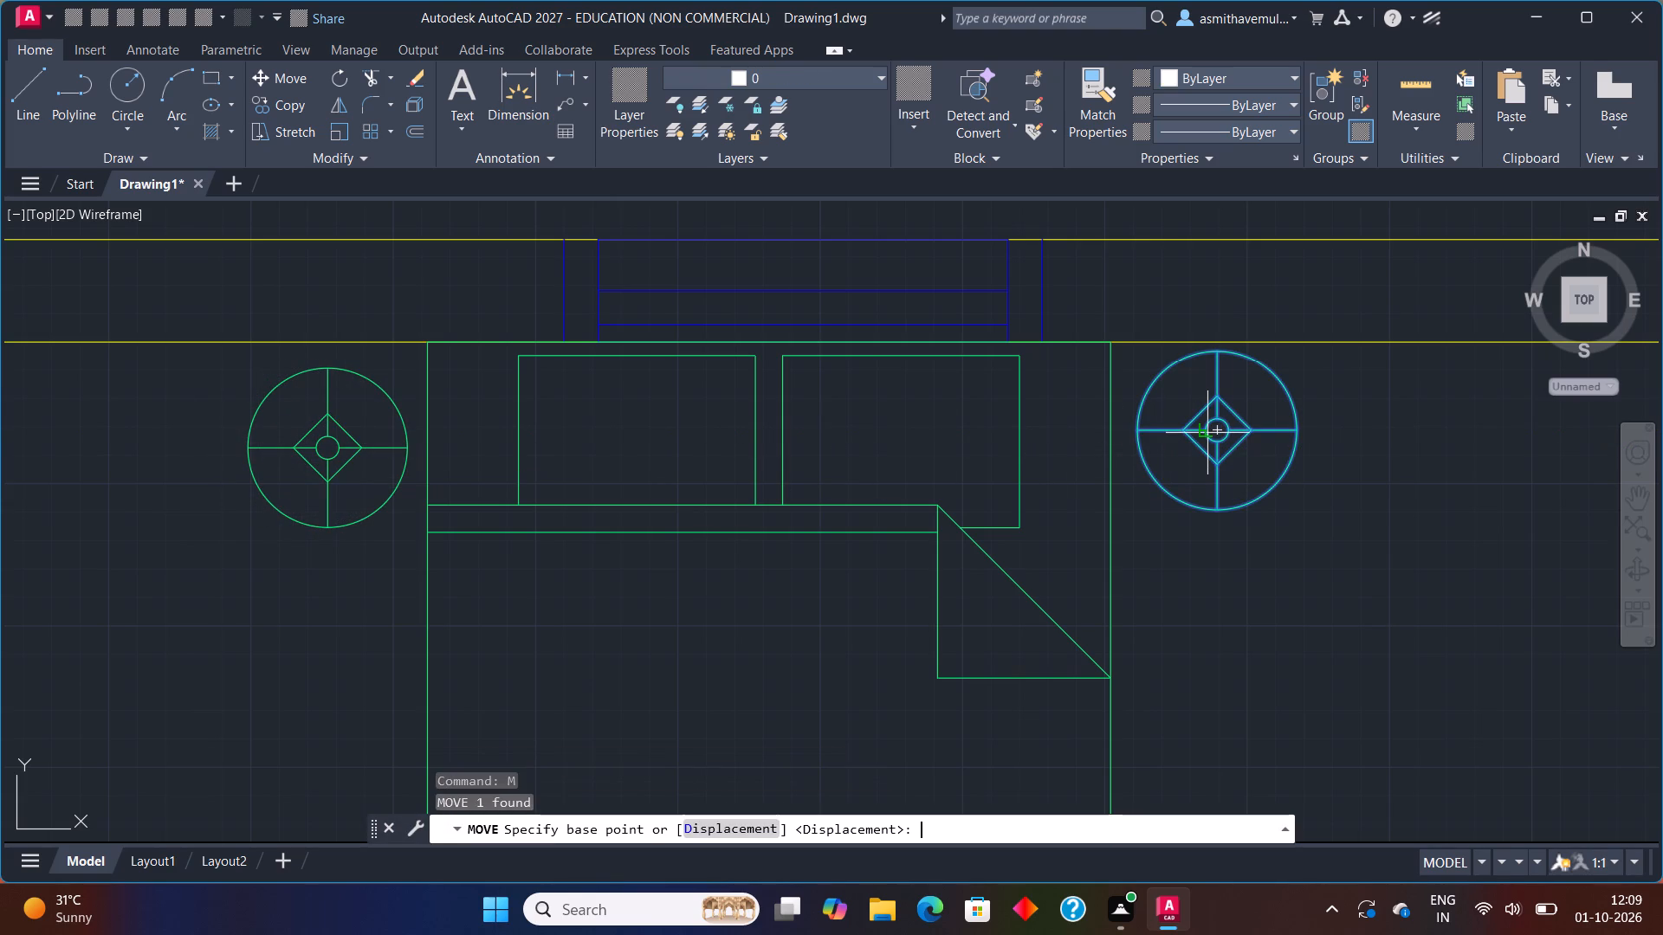
scroll(1215, 429, "up", 1)
left_click(1217, 429)
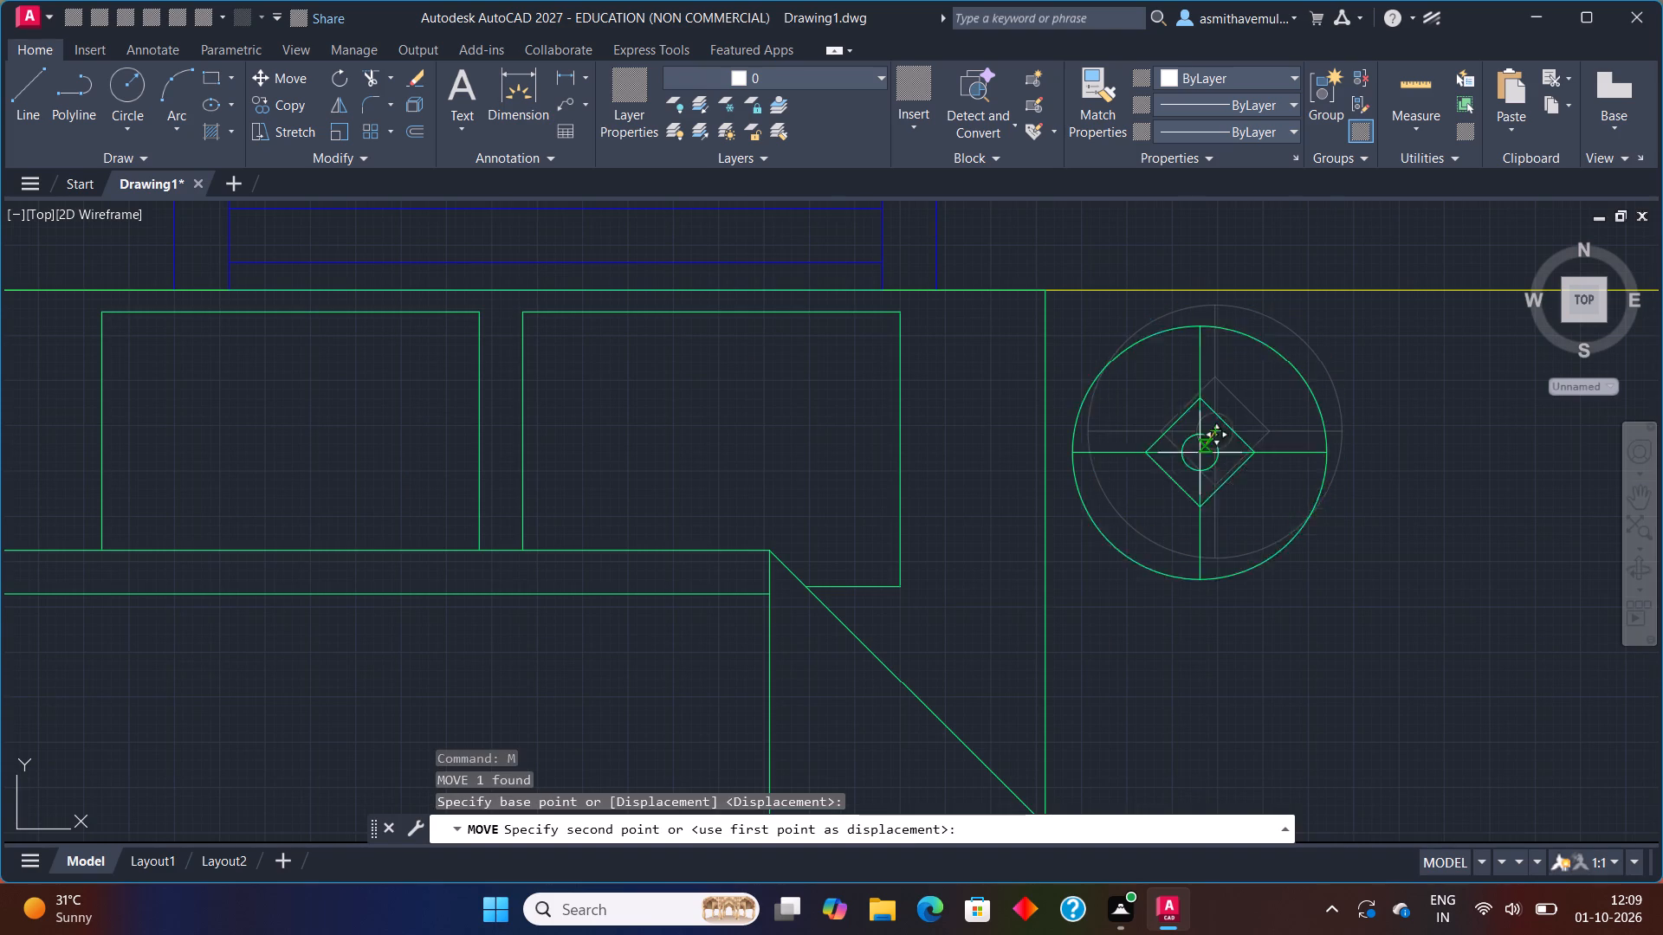
left_click(1195, 464)
Move the east-side lamp in Bed Room 2 slightly up and a little away from the bed.
scroll(936, 435, "down", 1)
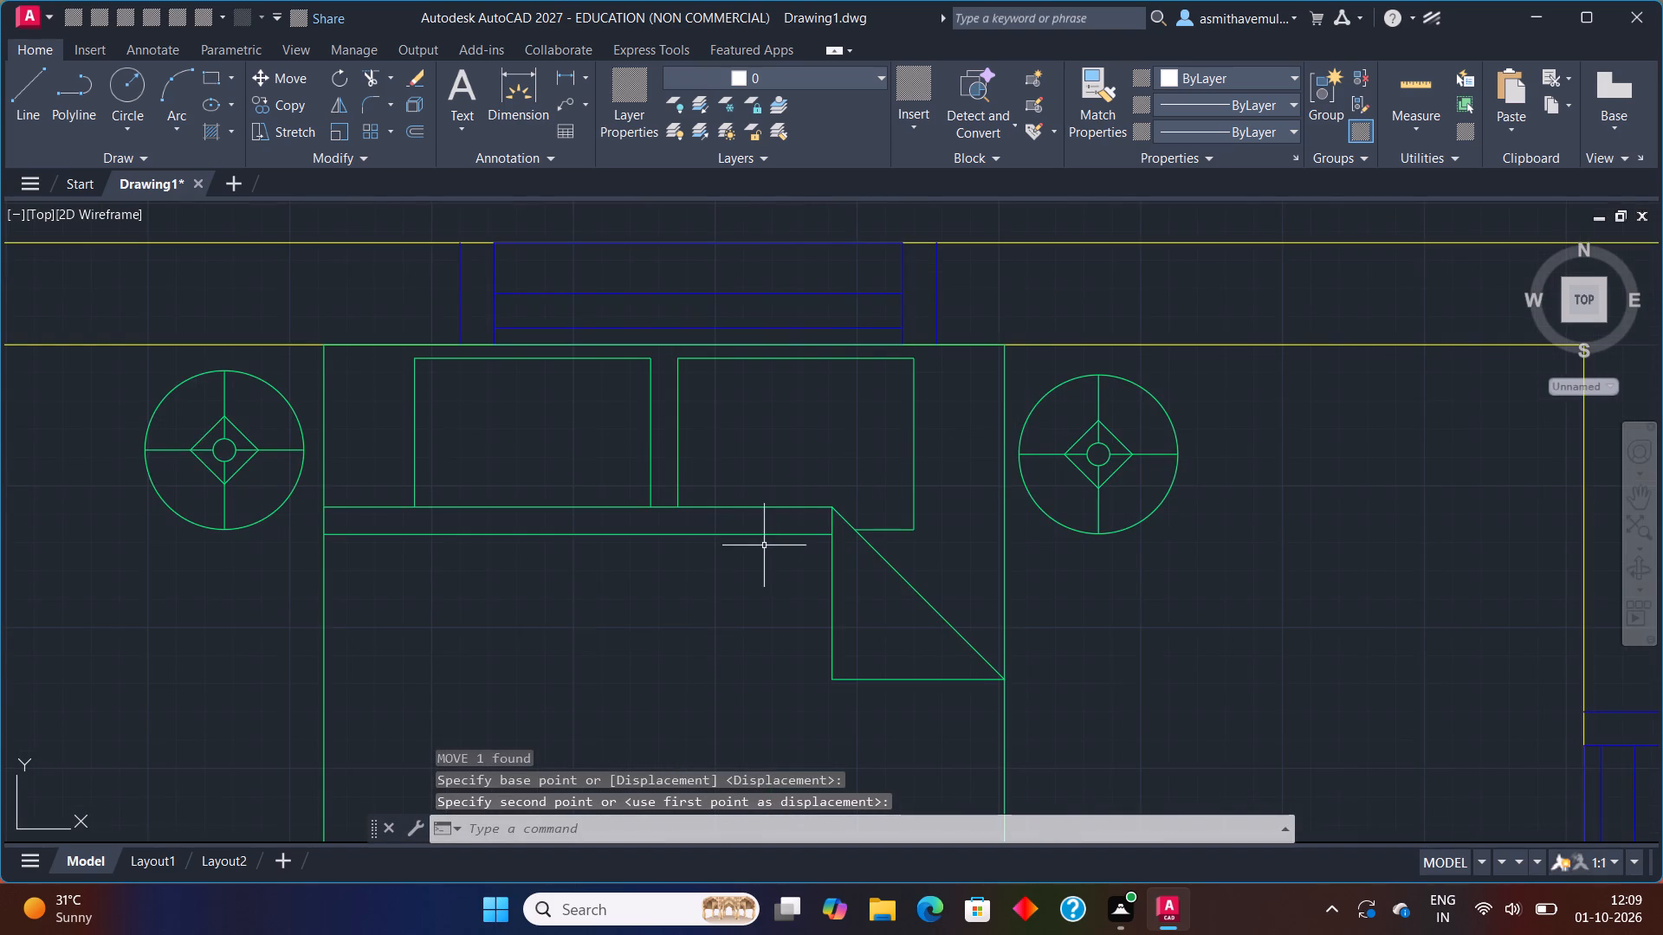
middle_click_drag(767, 545, 878, 474)
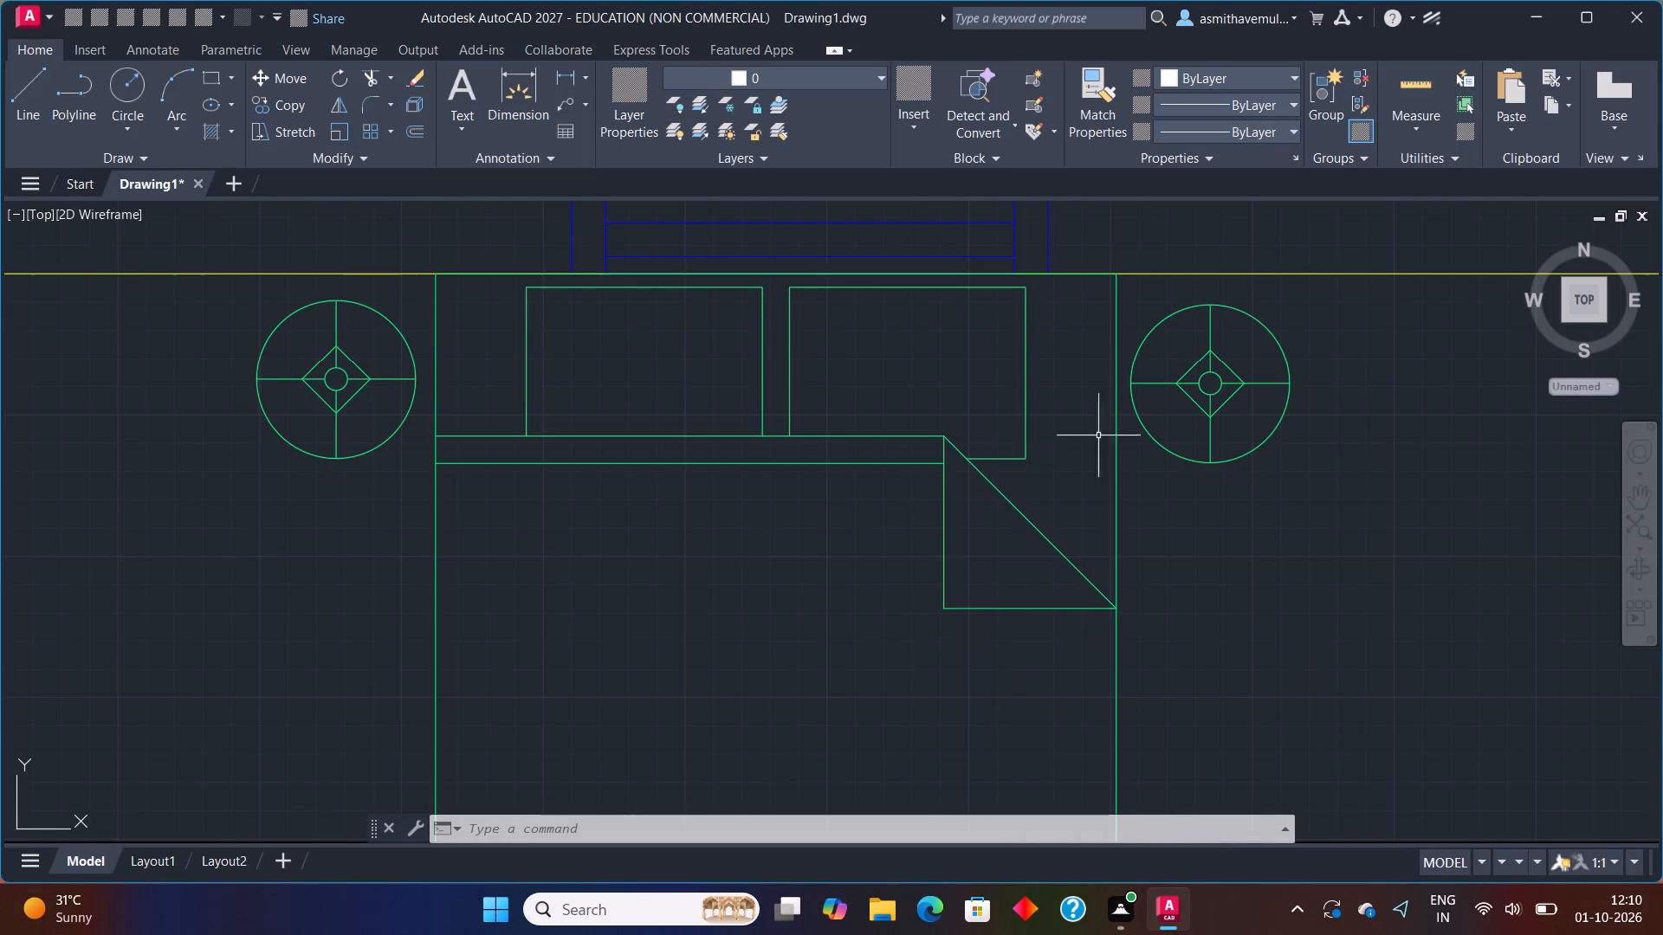
left_click(1202, 388)
key("m")
key("Return")
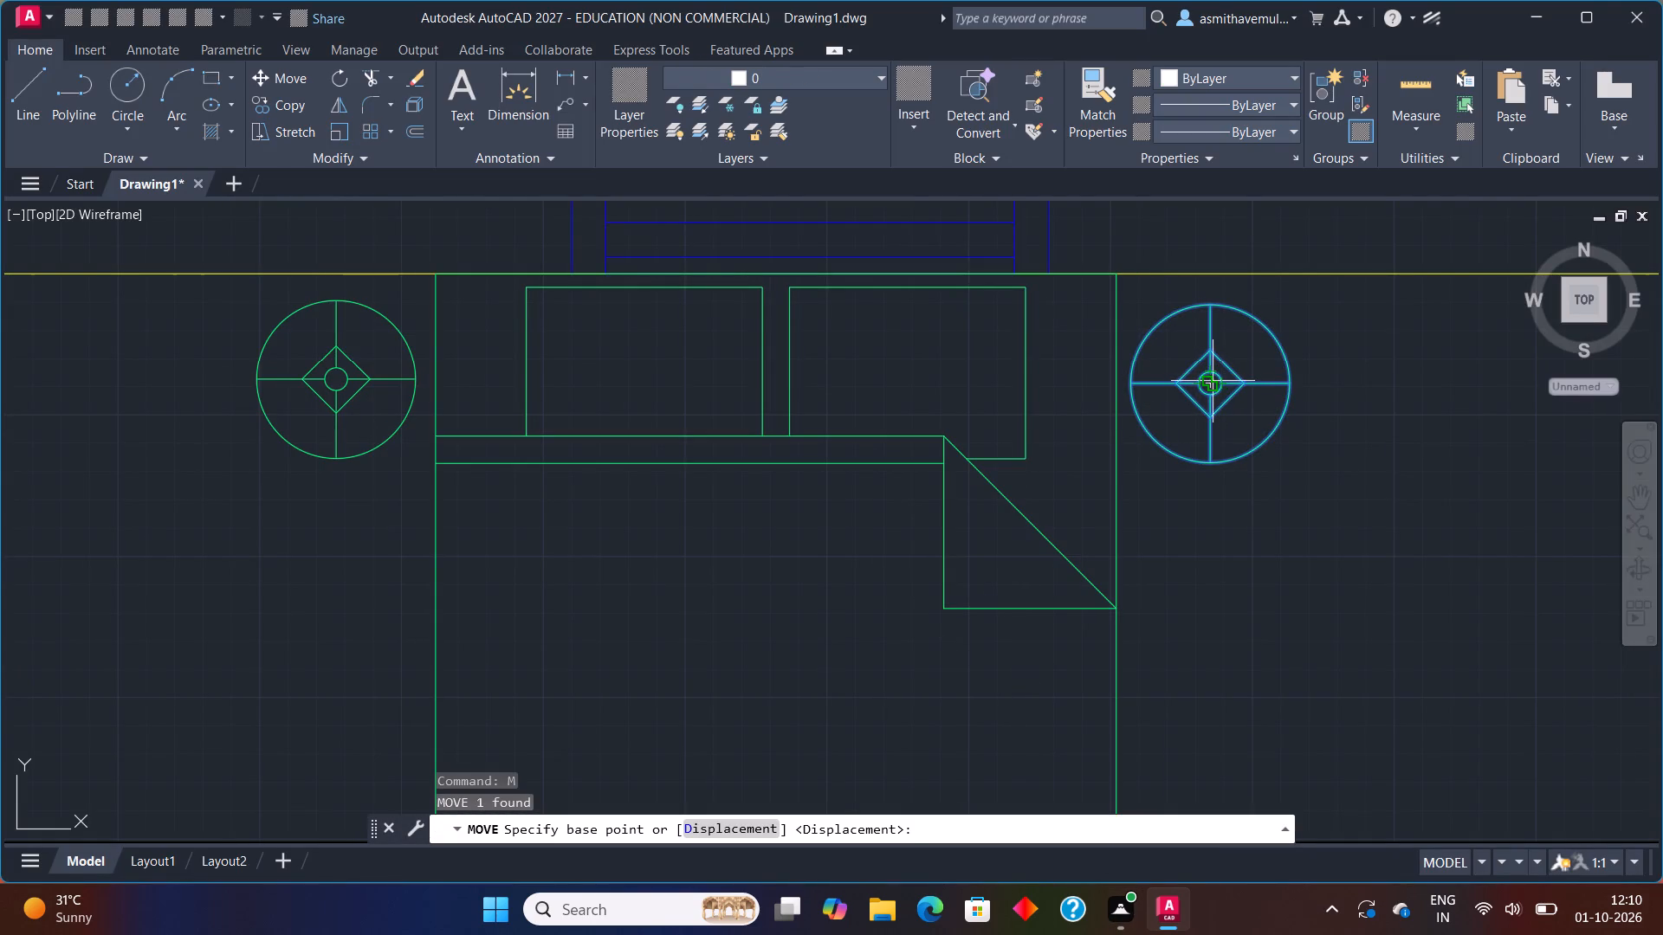
left_click(1213, 379)
left_click(1229, 377)
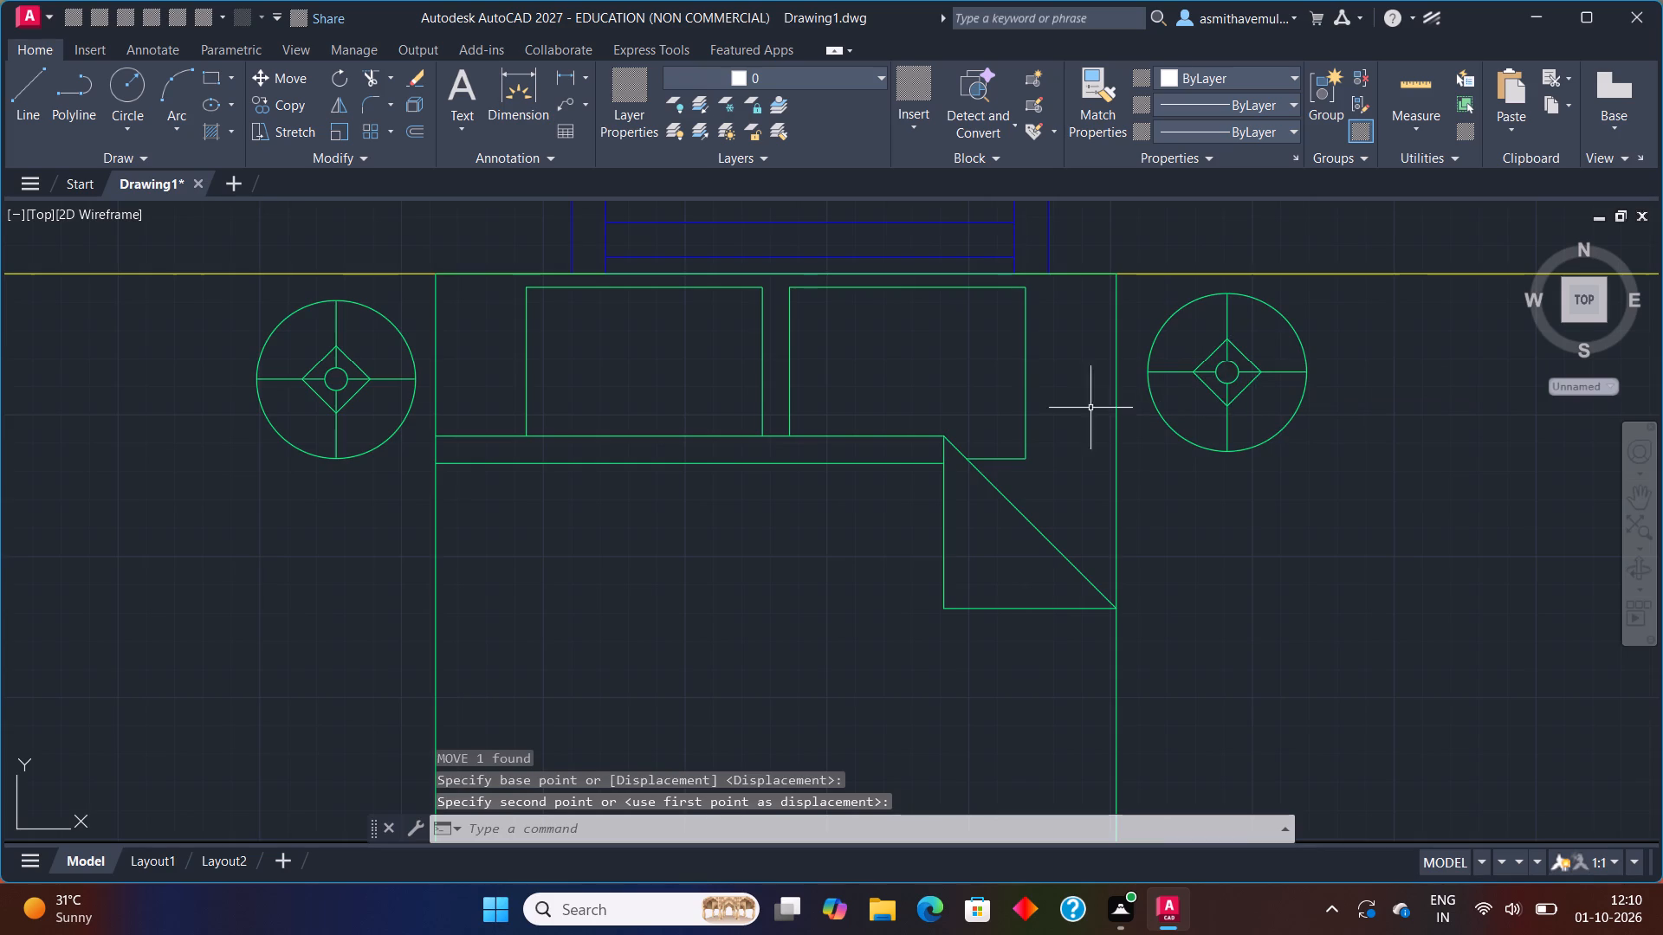
Move the east-side round lamp in Bed Room 1 slightly up and closer to the bed.
scroll(1000, 437, "down", 3)
middle_click_drag(662, 480, 874, 398)
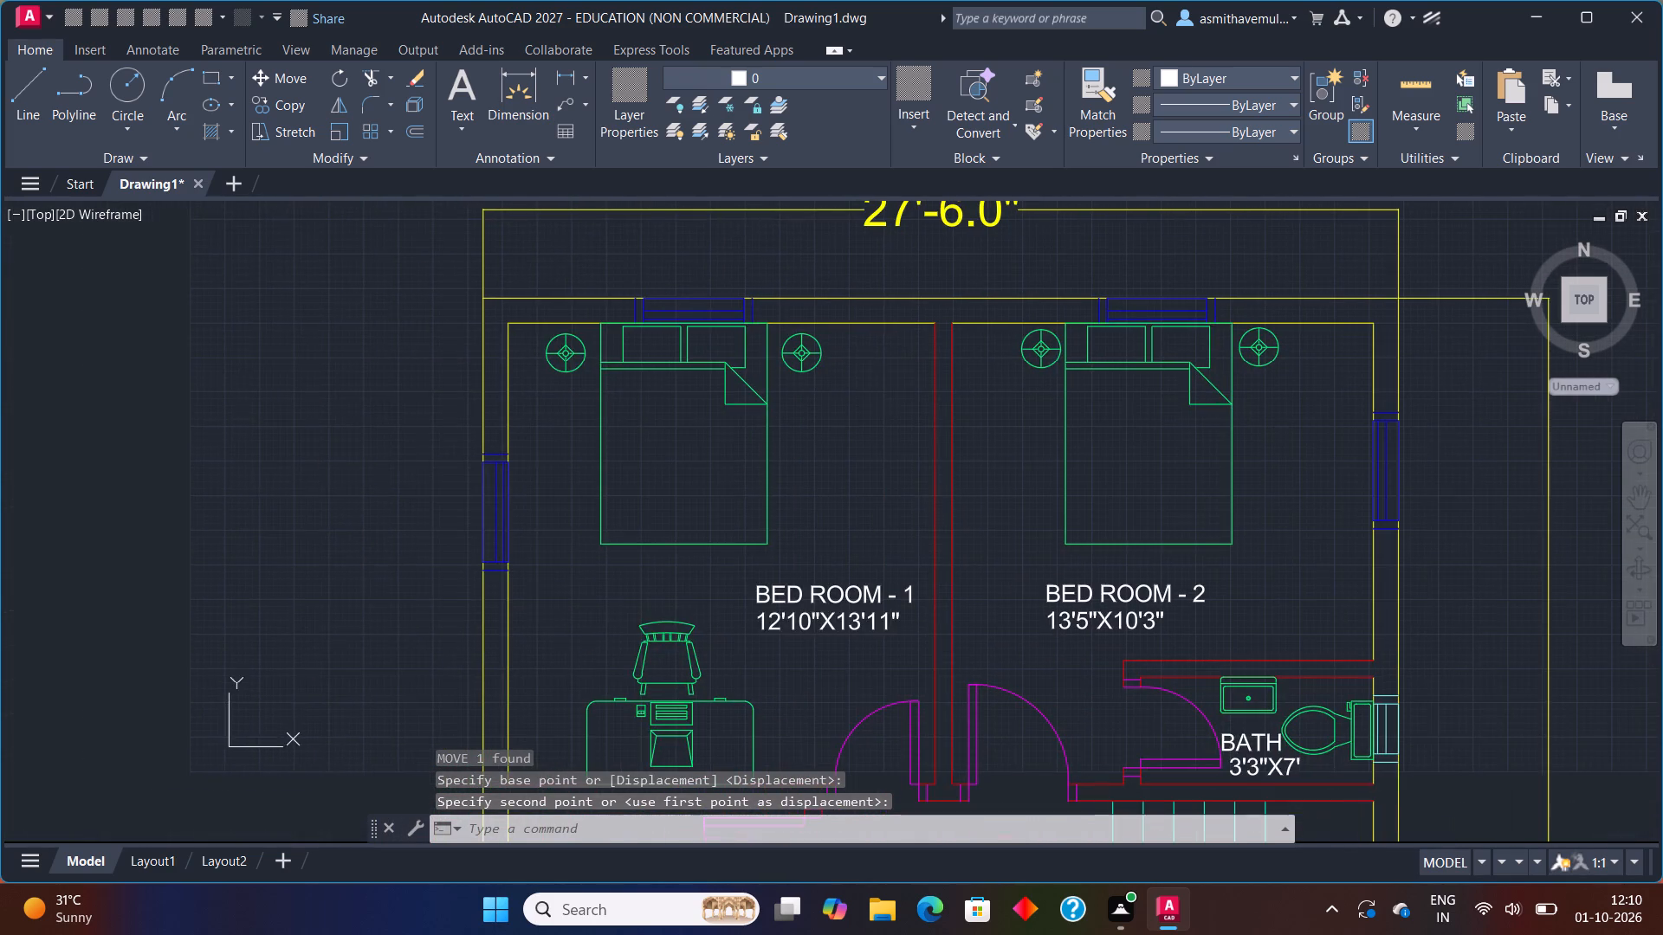
scroll(850, 381, "up", 1)
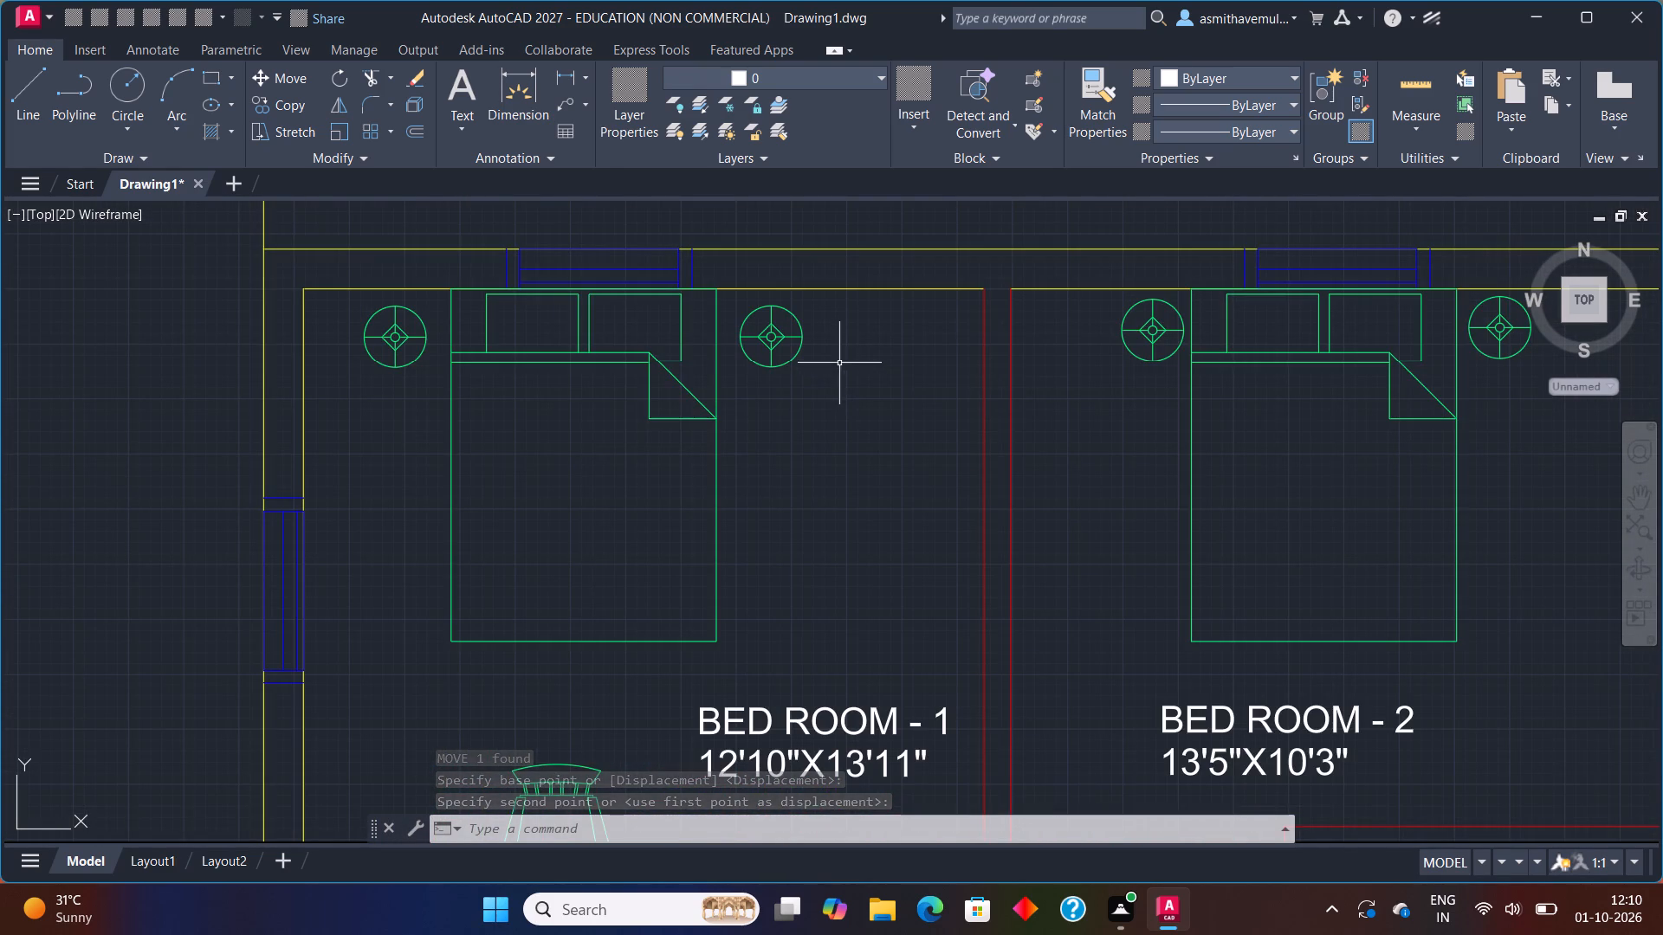
left_click(770, 334)
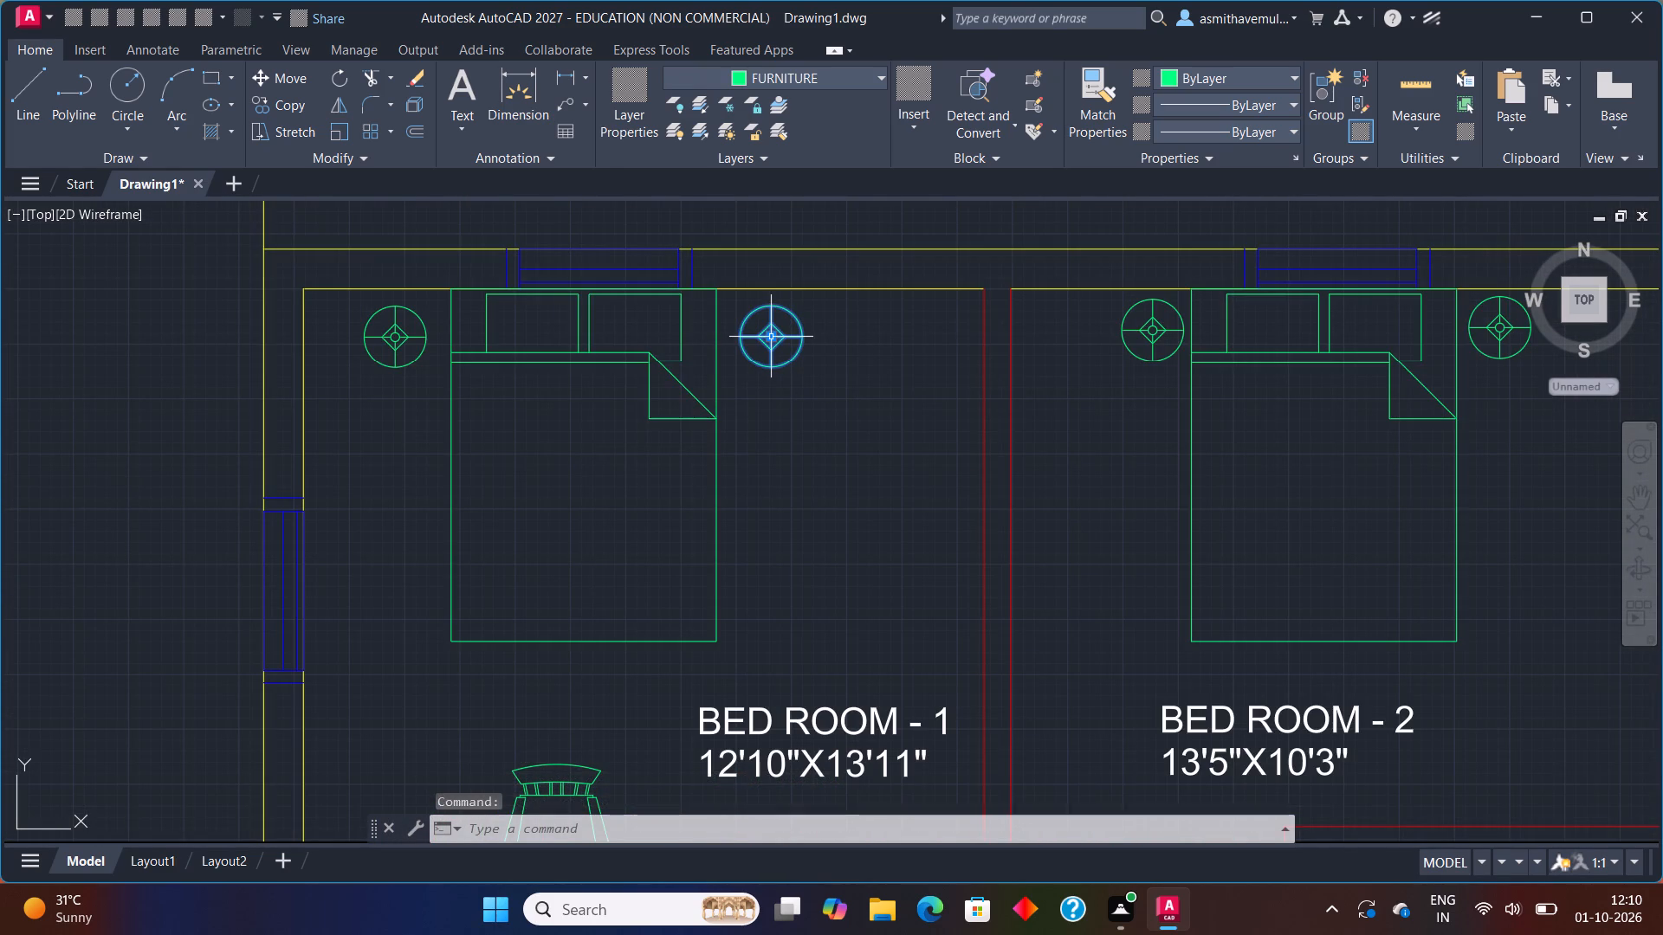
key("m")
key("Return")
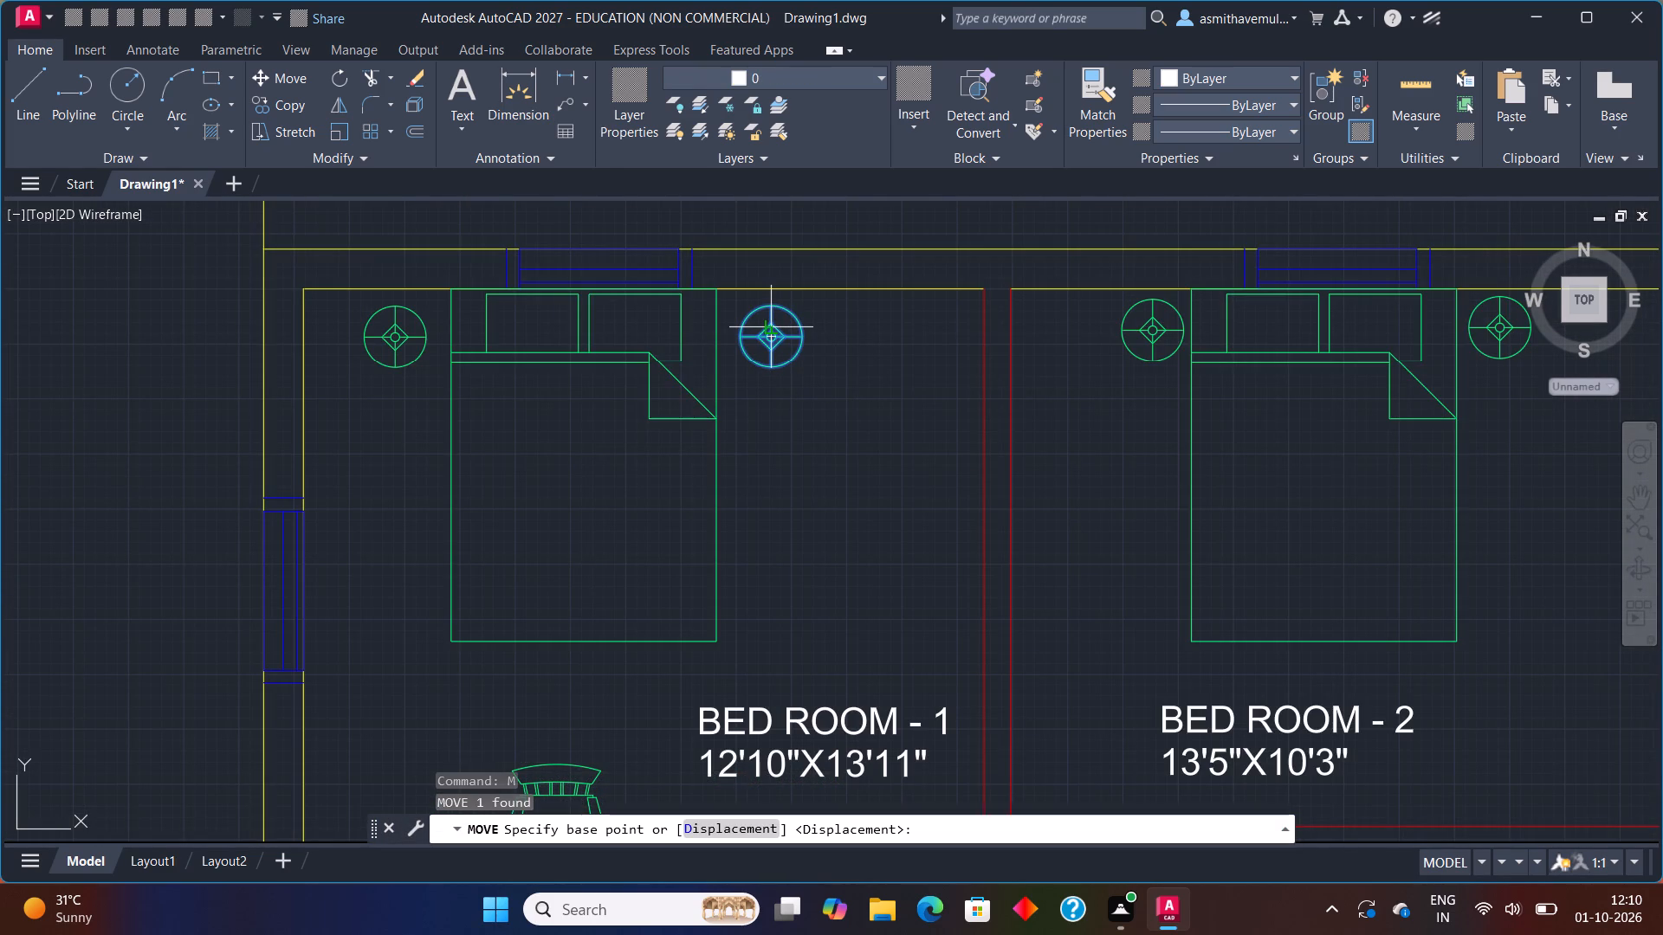
scroll(775, 343, "up", 1)
left_click(759, 344)
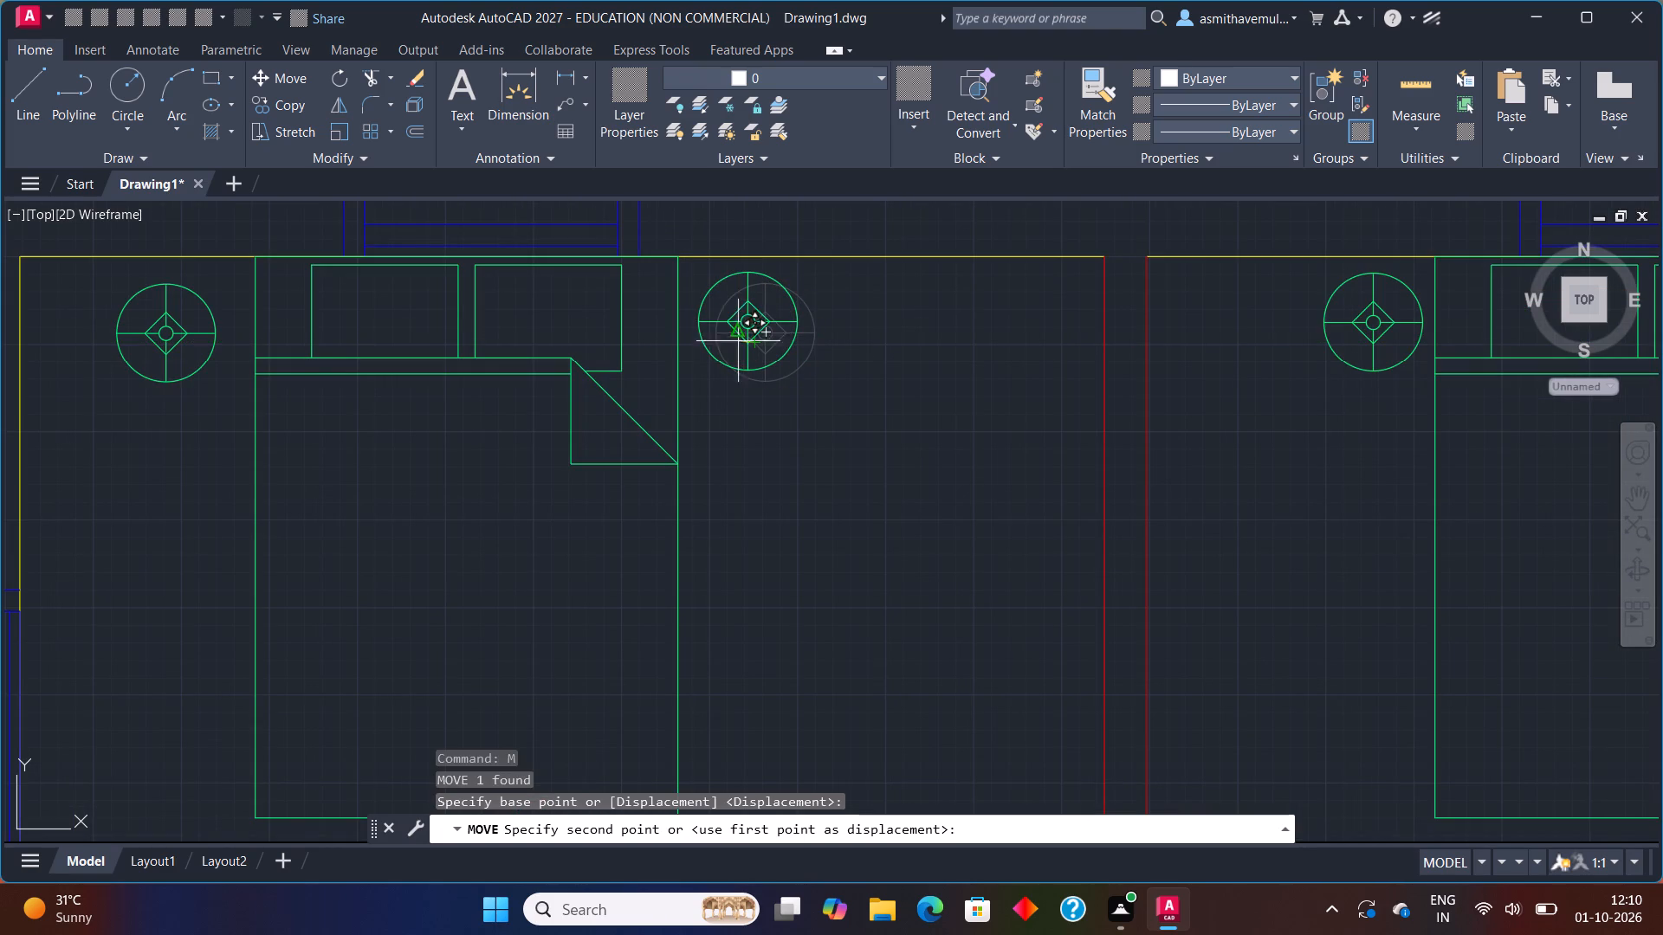
left_click(741, 330)
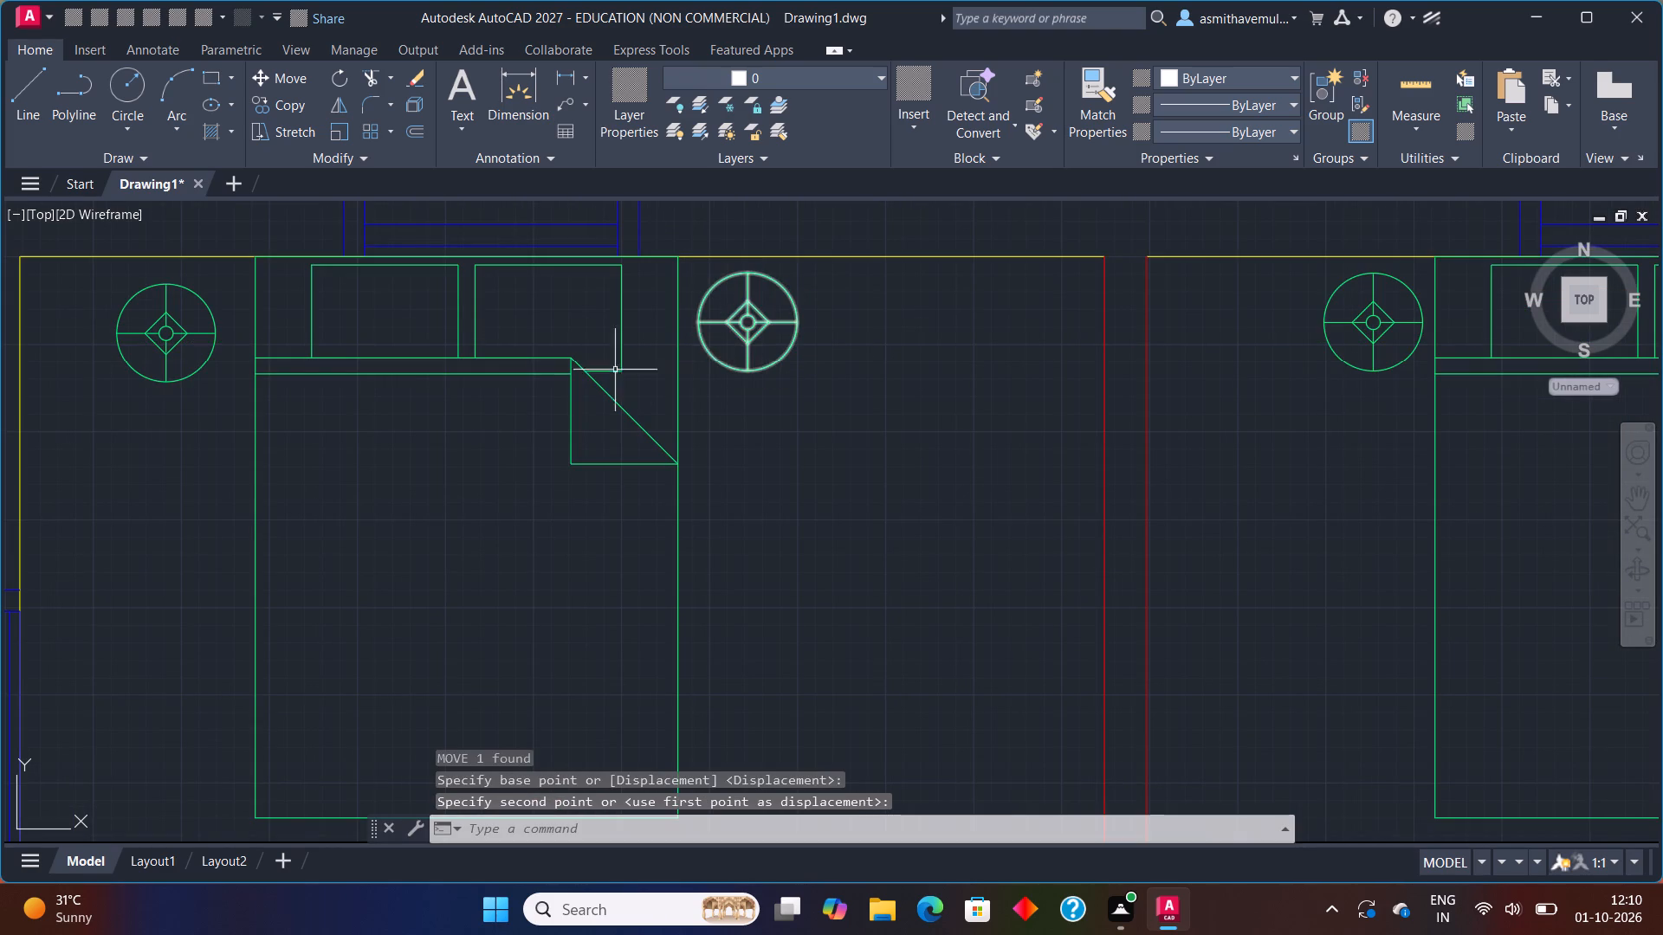
Move the west-side round lamp in Bed Room 1 slightly up and a little closer to the bed.
middle_click_drag(463, 375, 535, 372)
left_click(262, 329)
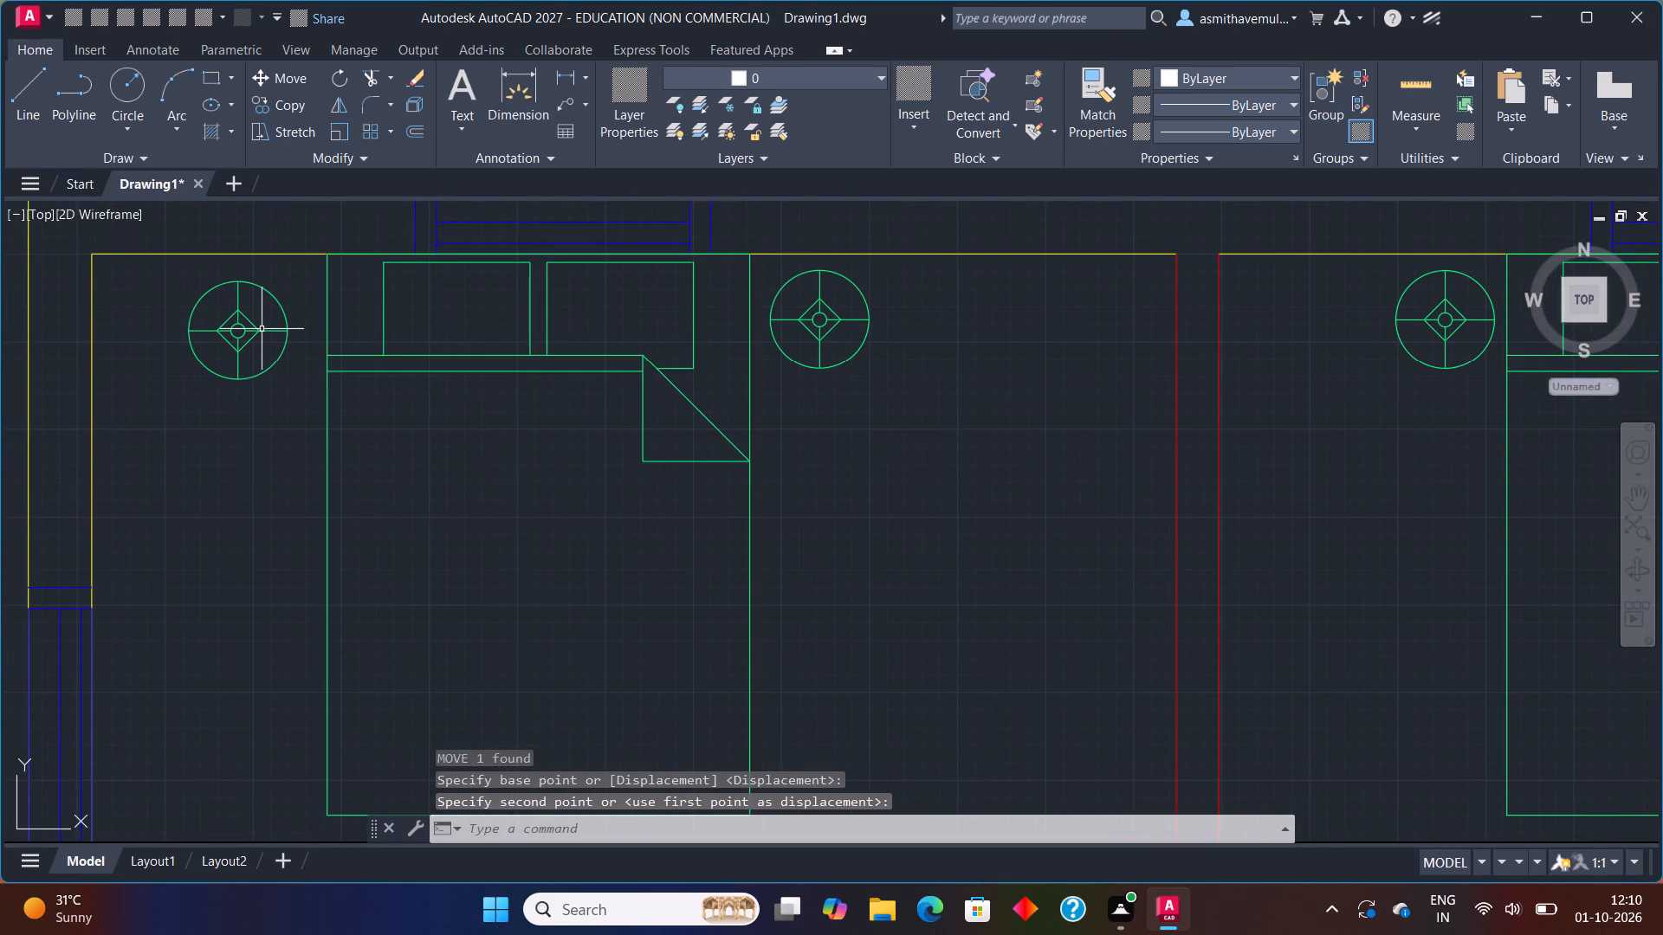
key("m")
key("Return")
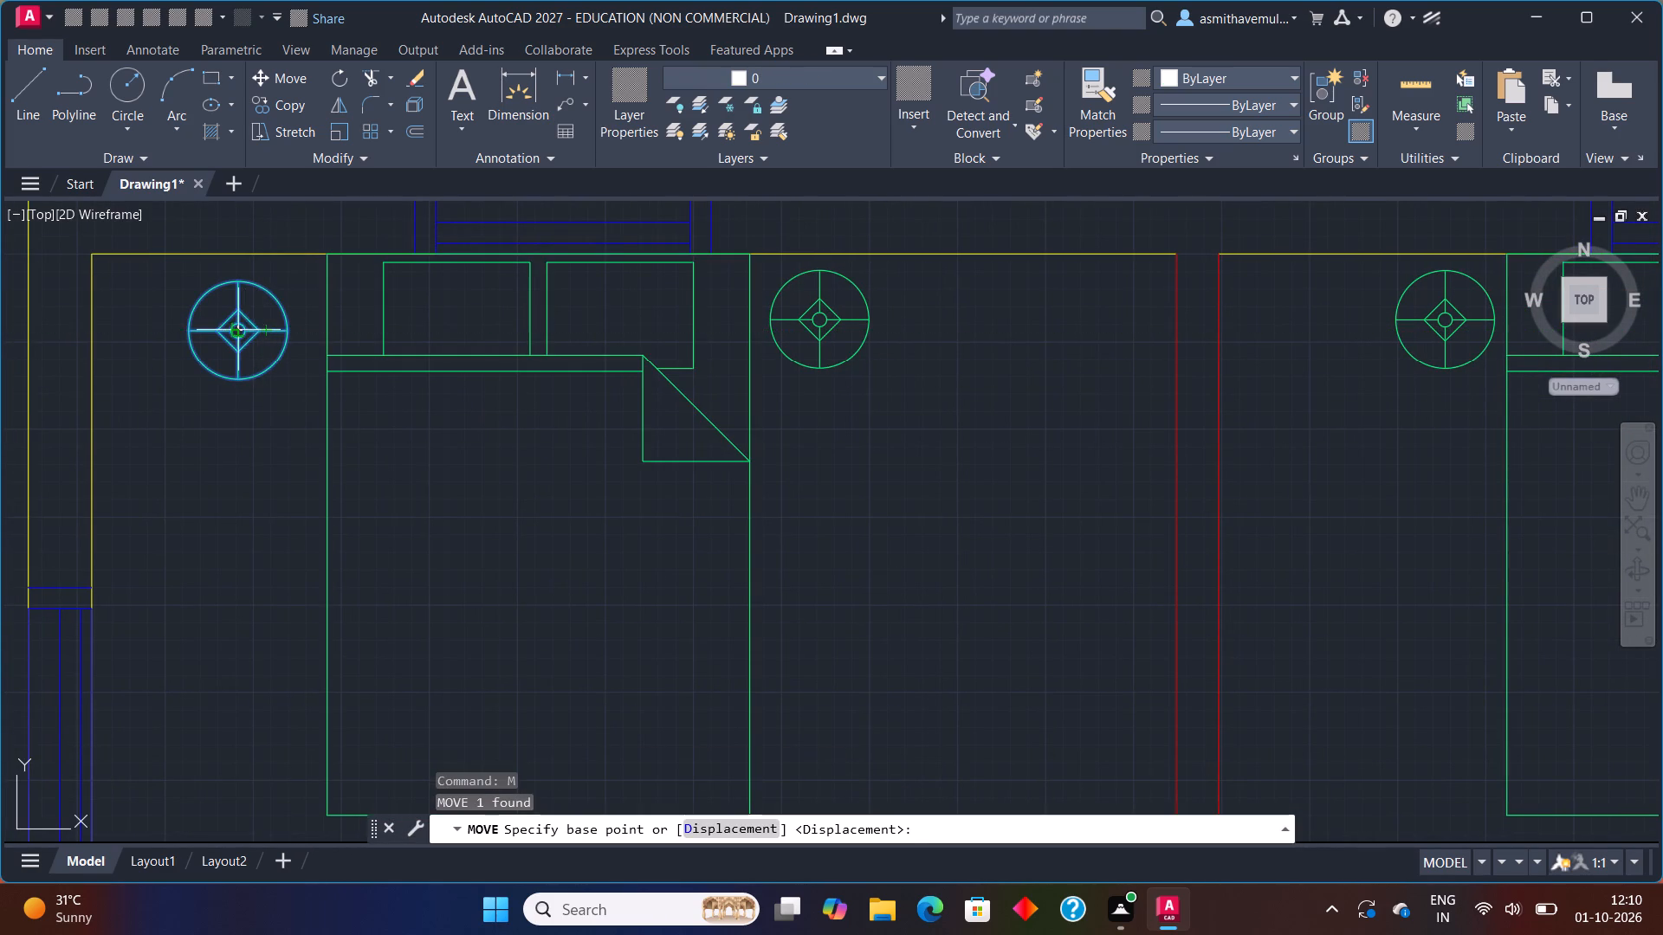
left_click(236, 329)
left_click(246, 314)
Examine the overall floor plan, checking both upper bedrooms, the kitchen, the hall and dining area, and Bed Room 3.
scroll(534, 322, "down", 2)
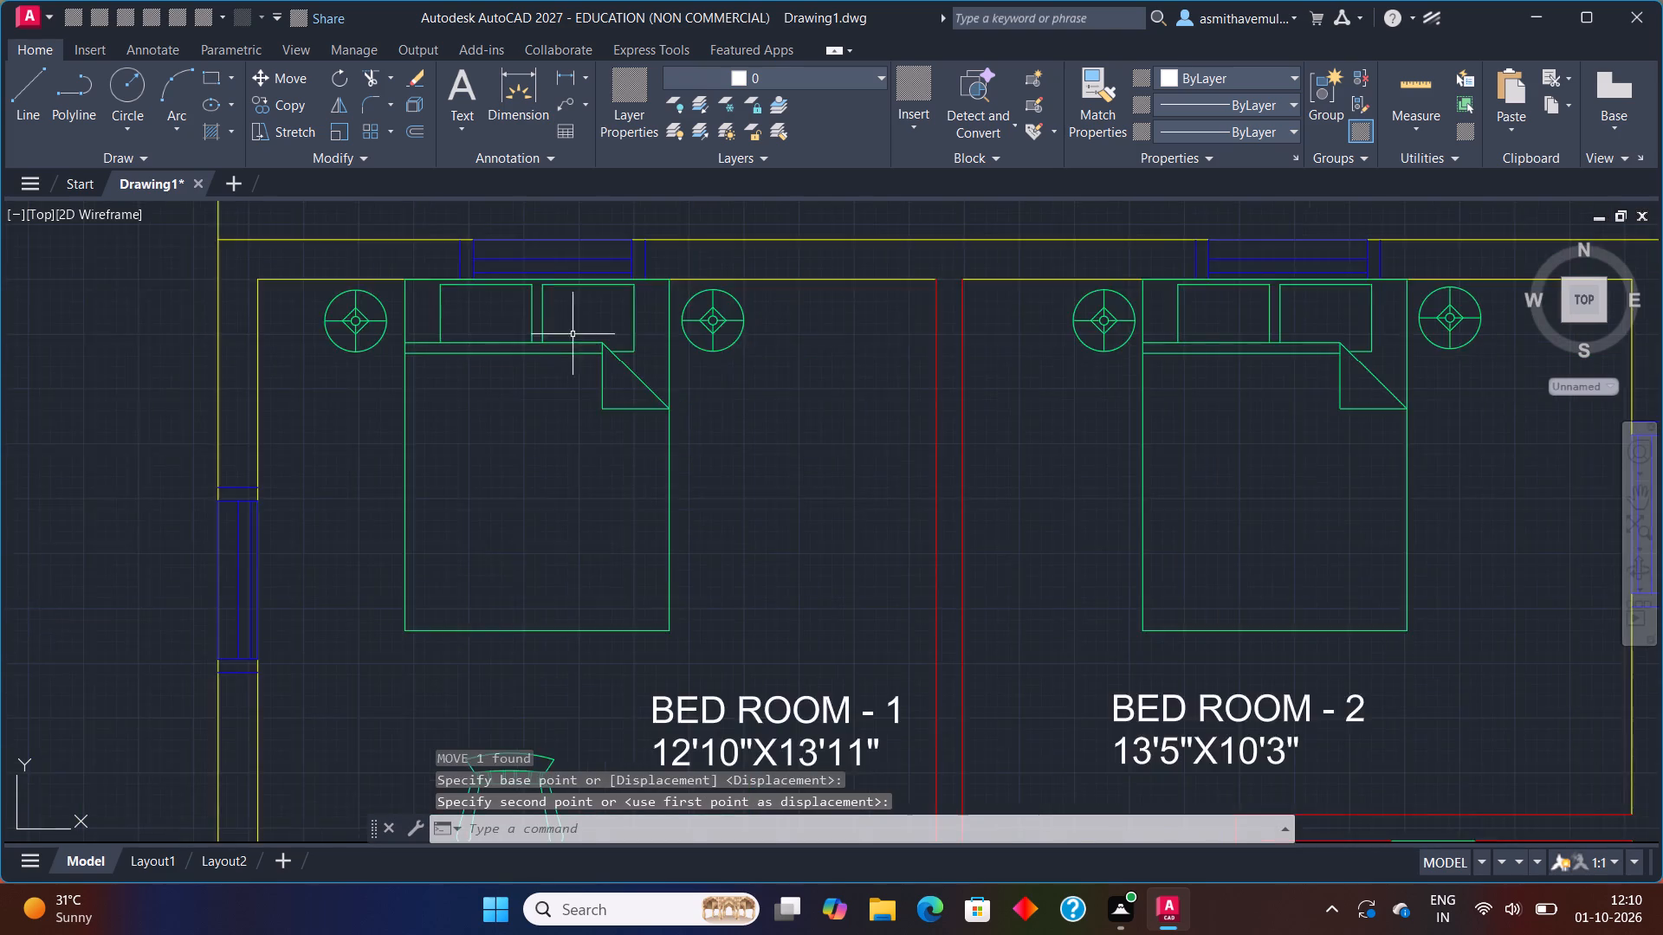
scroll(576, 336, "down", 1)
middle_click_drag(874, 493, 892, 428)
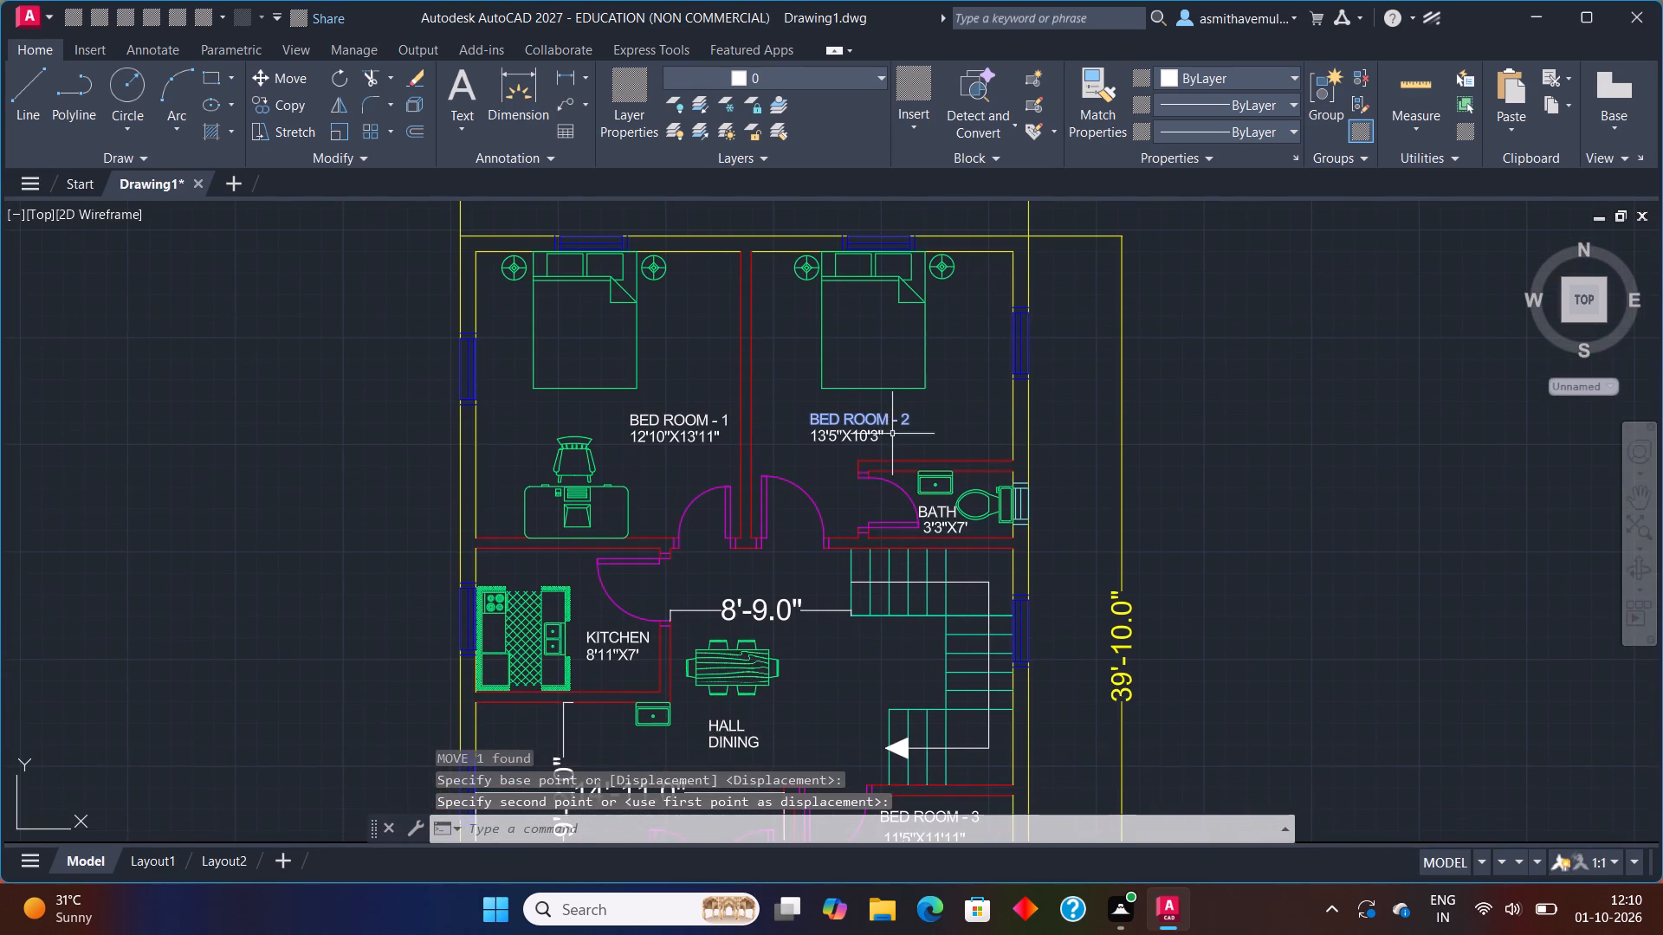
middle_click_drag(938, 673, 1064, 483)
scroll(1064, 482, "down", 1)
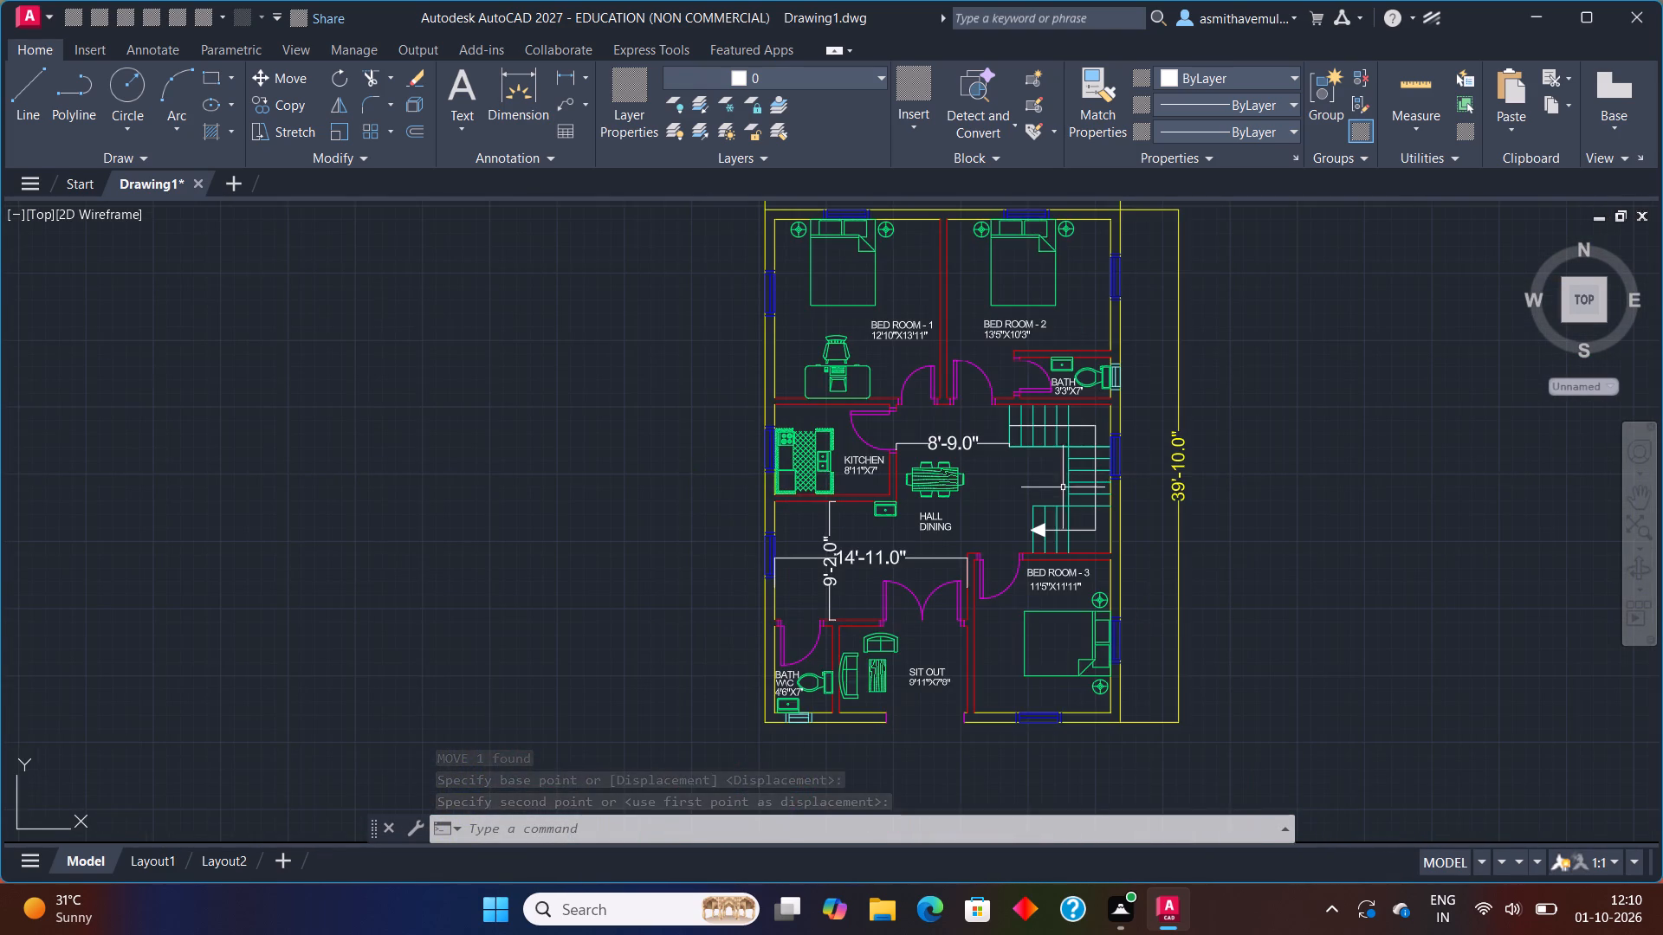
scroll(903, 440, "up", 2)
scroll(903, 410, "down", 1)
scroll(900, 409, "up", 2)
scroll(898, 403, "down", 1)
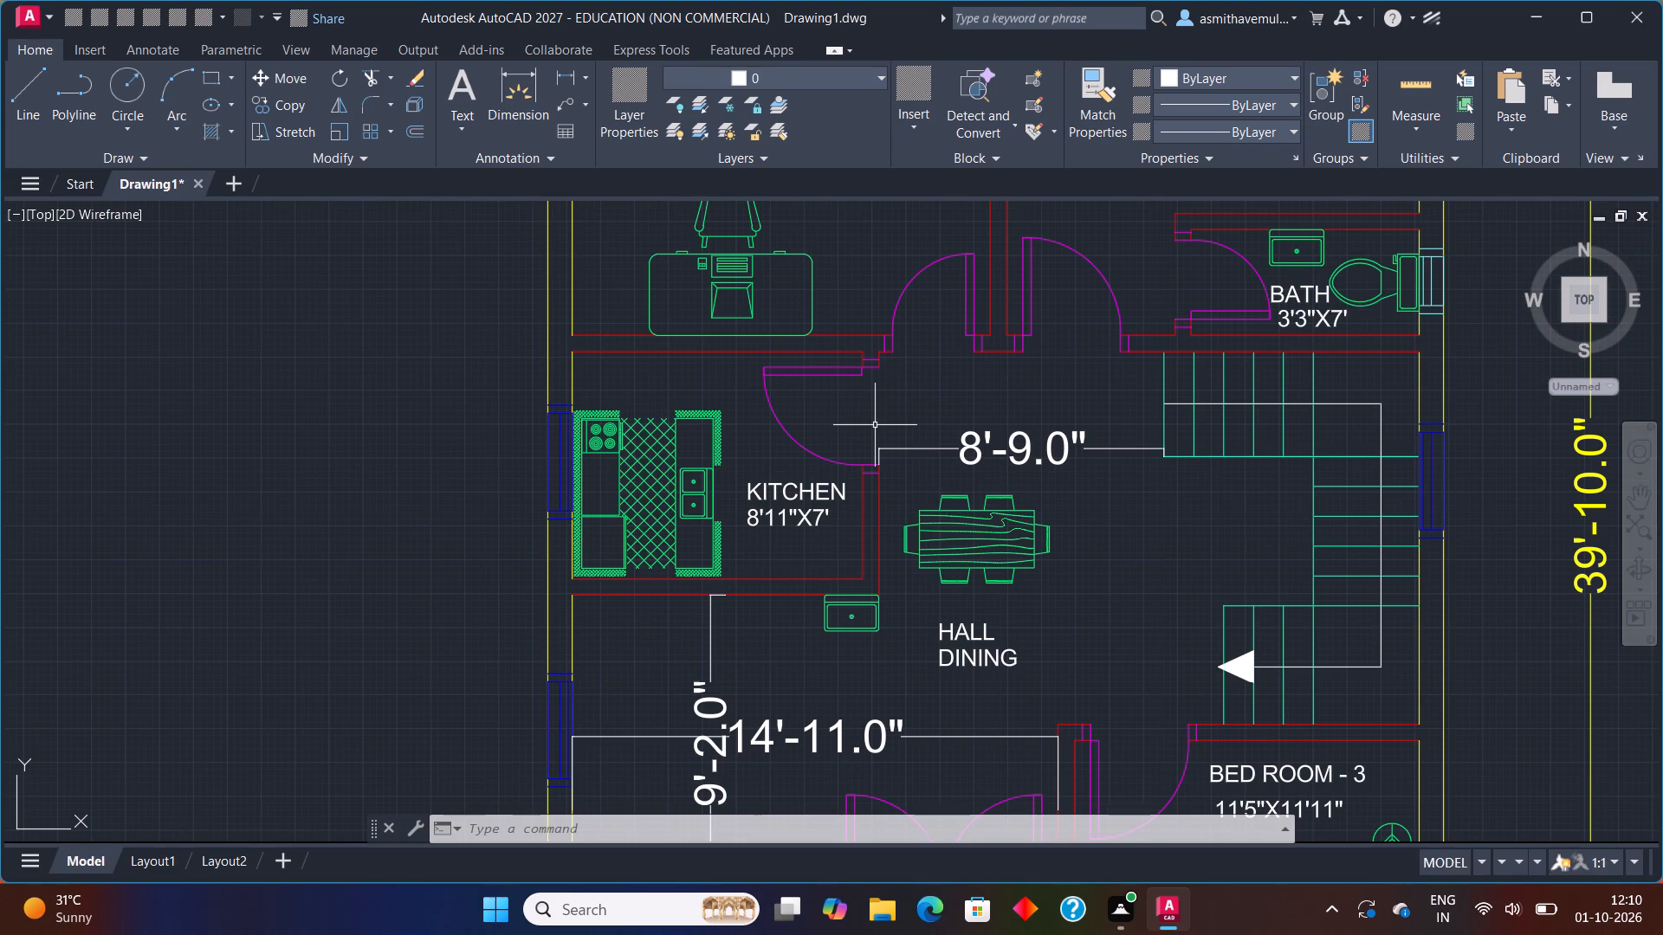
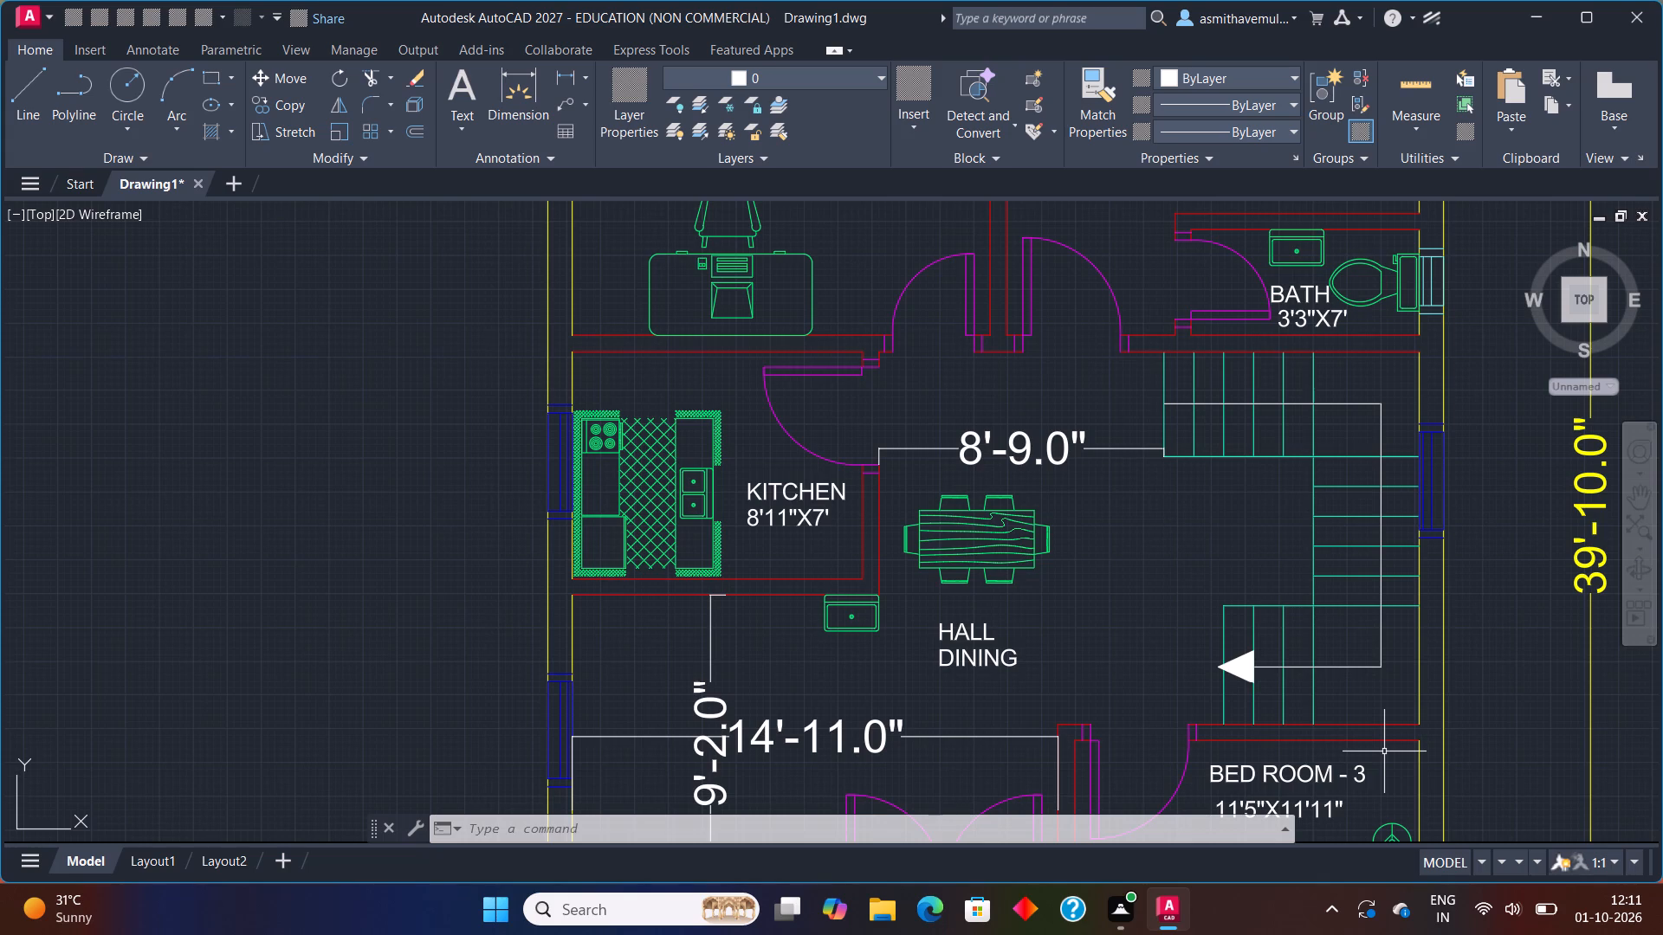
Examine the floor plan's kitchen, hall and dining area, staircase, Bed Room 3, sit out and lower bath.
scroll(1040, 573, "down", 2)
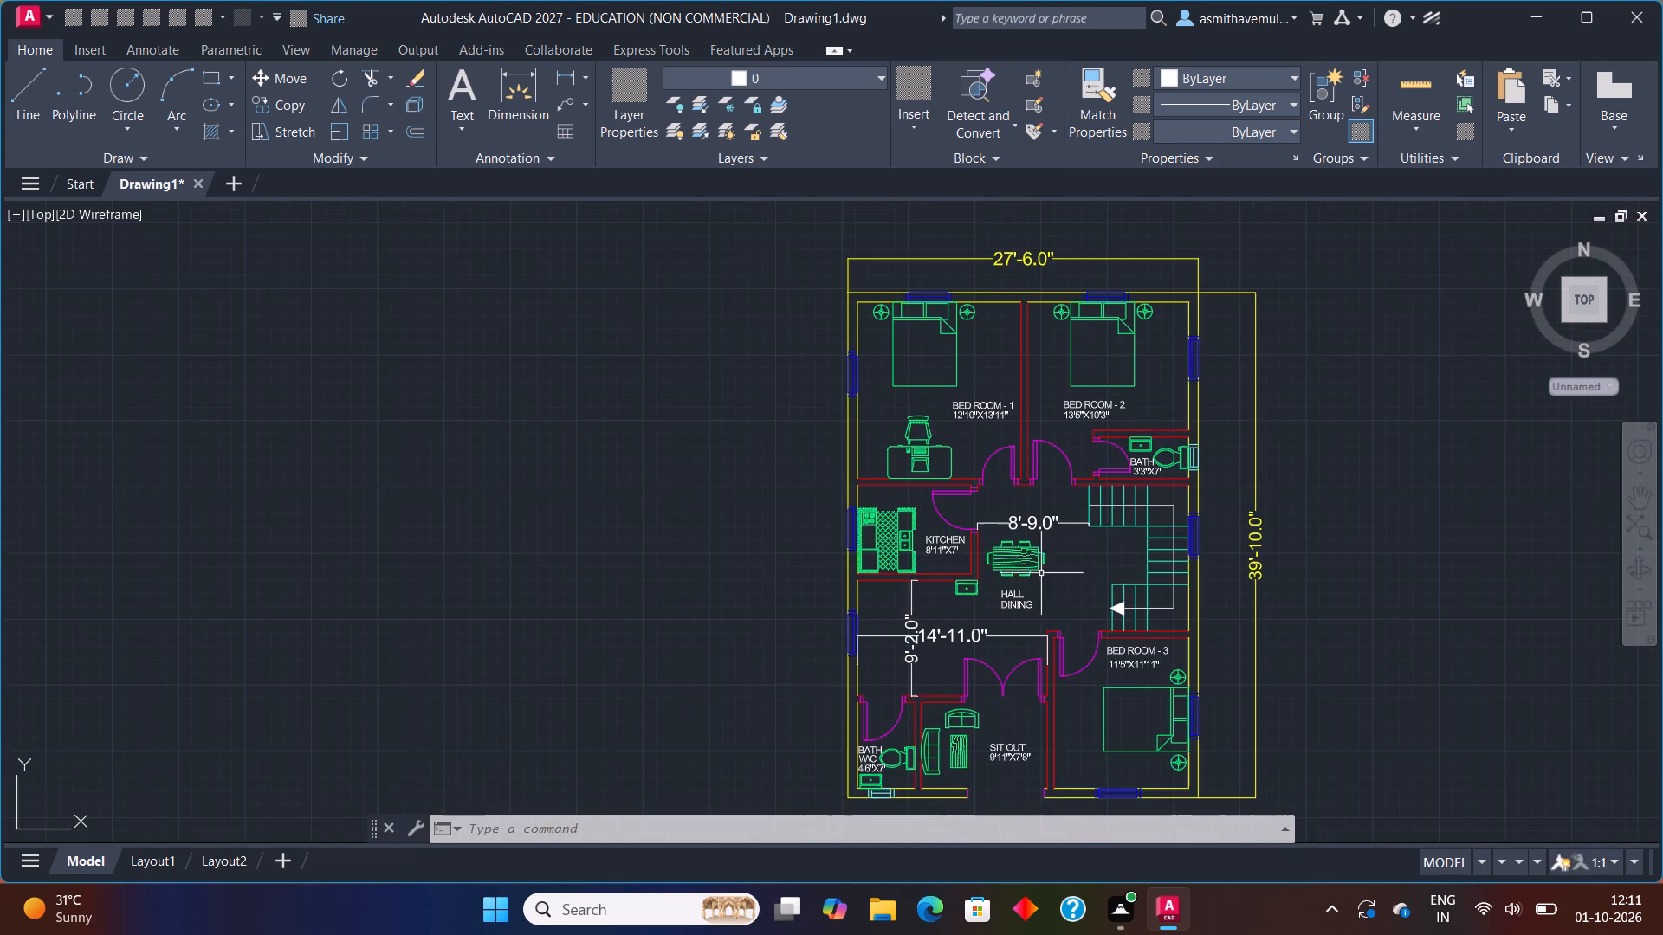
scroll(1050, 584, "up", 1)
scroll(969, 582, "up", 1)
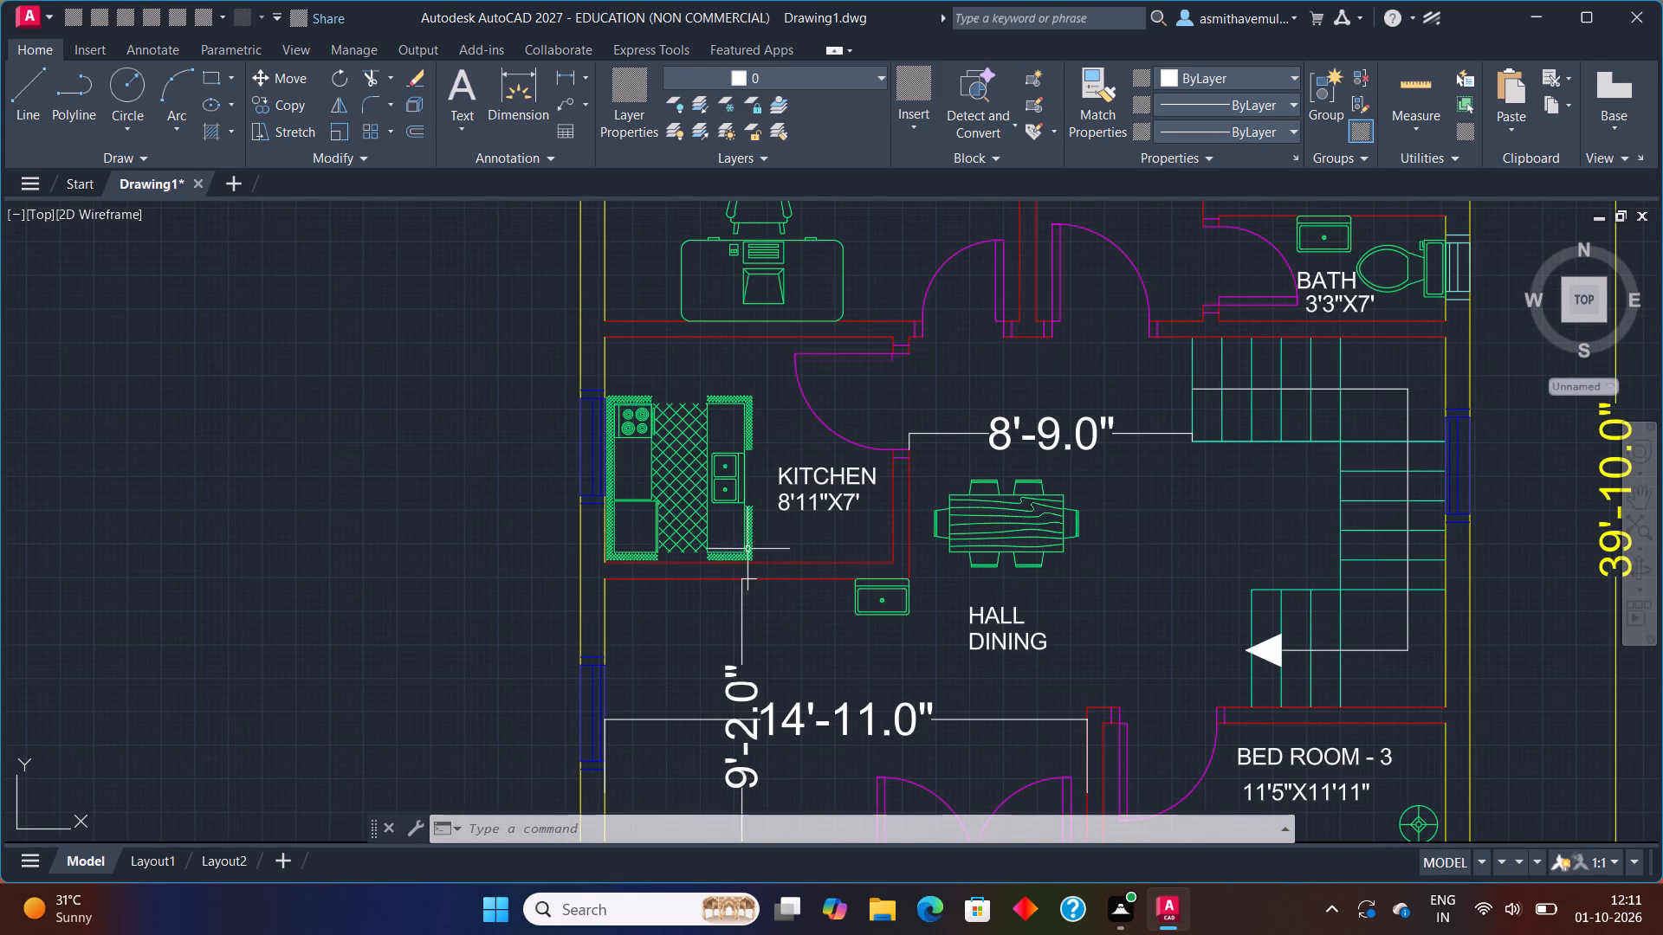
middle_click_drag(749, 533, 710, 498)
scroll(815, 501, "down", 1)
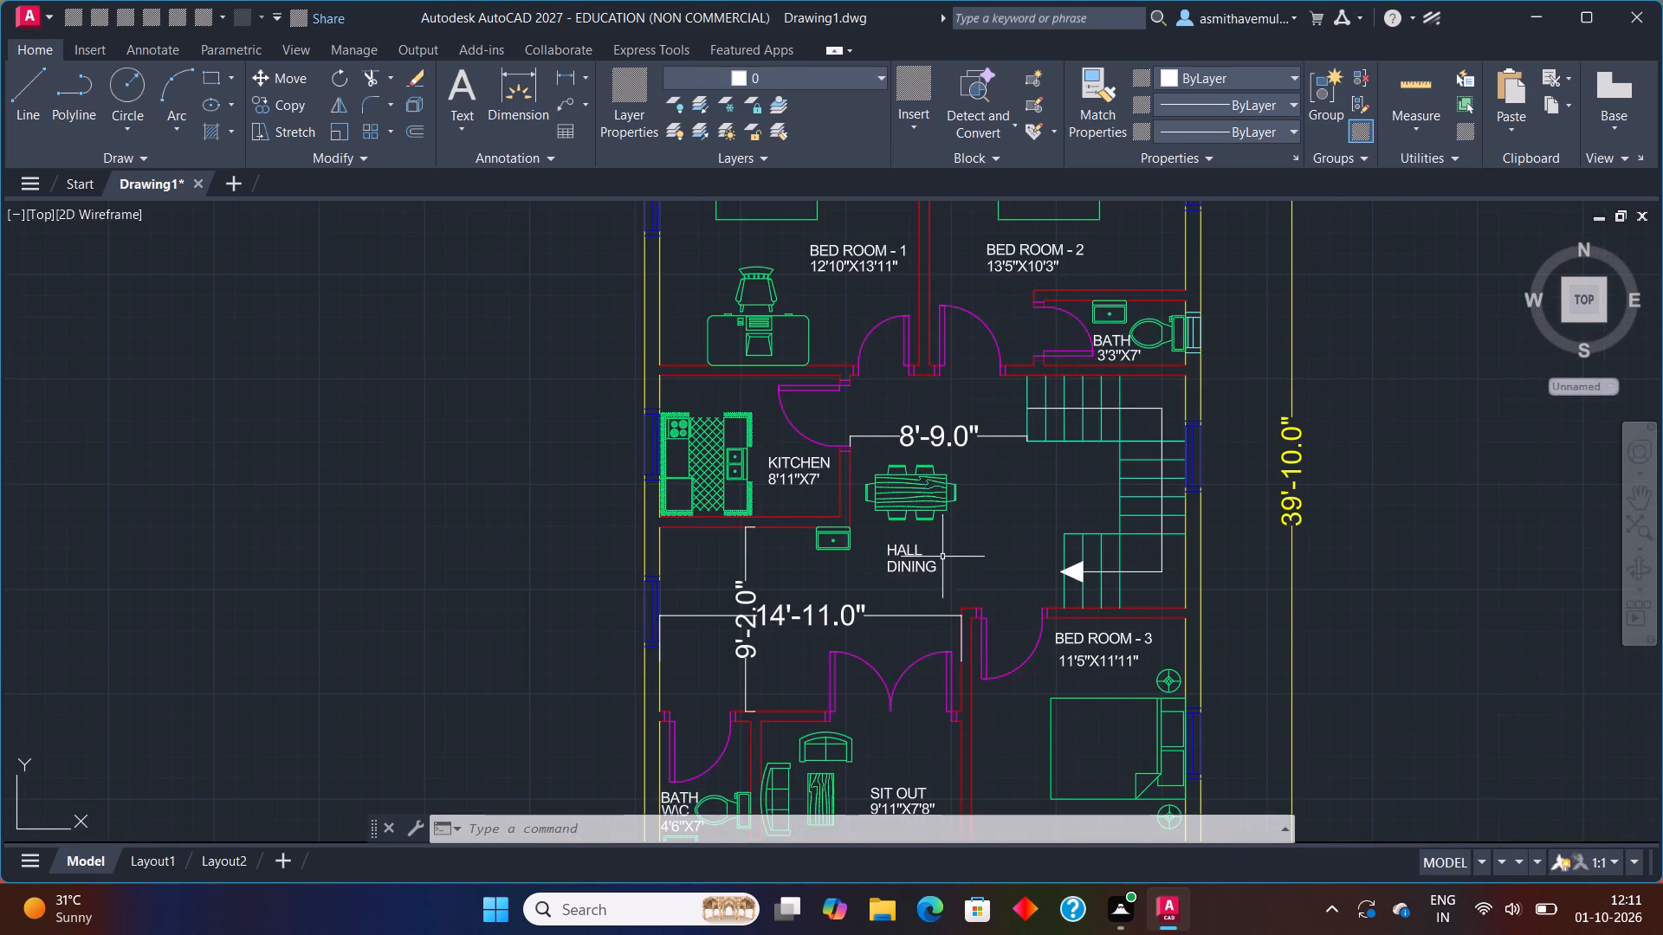
scroll(877, 548, "up", 3)
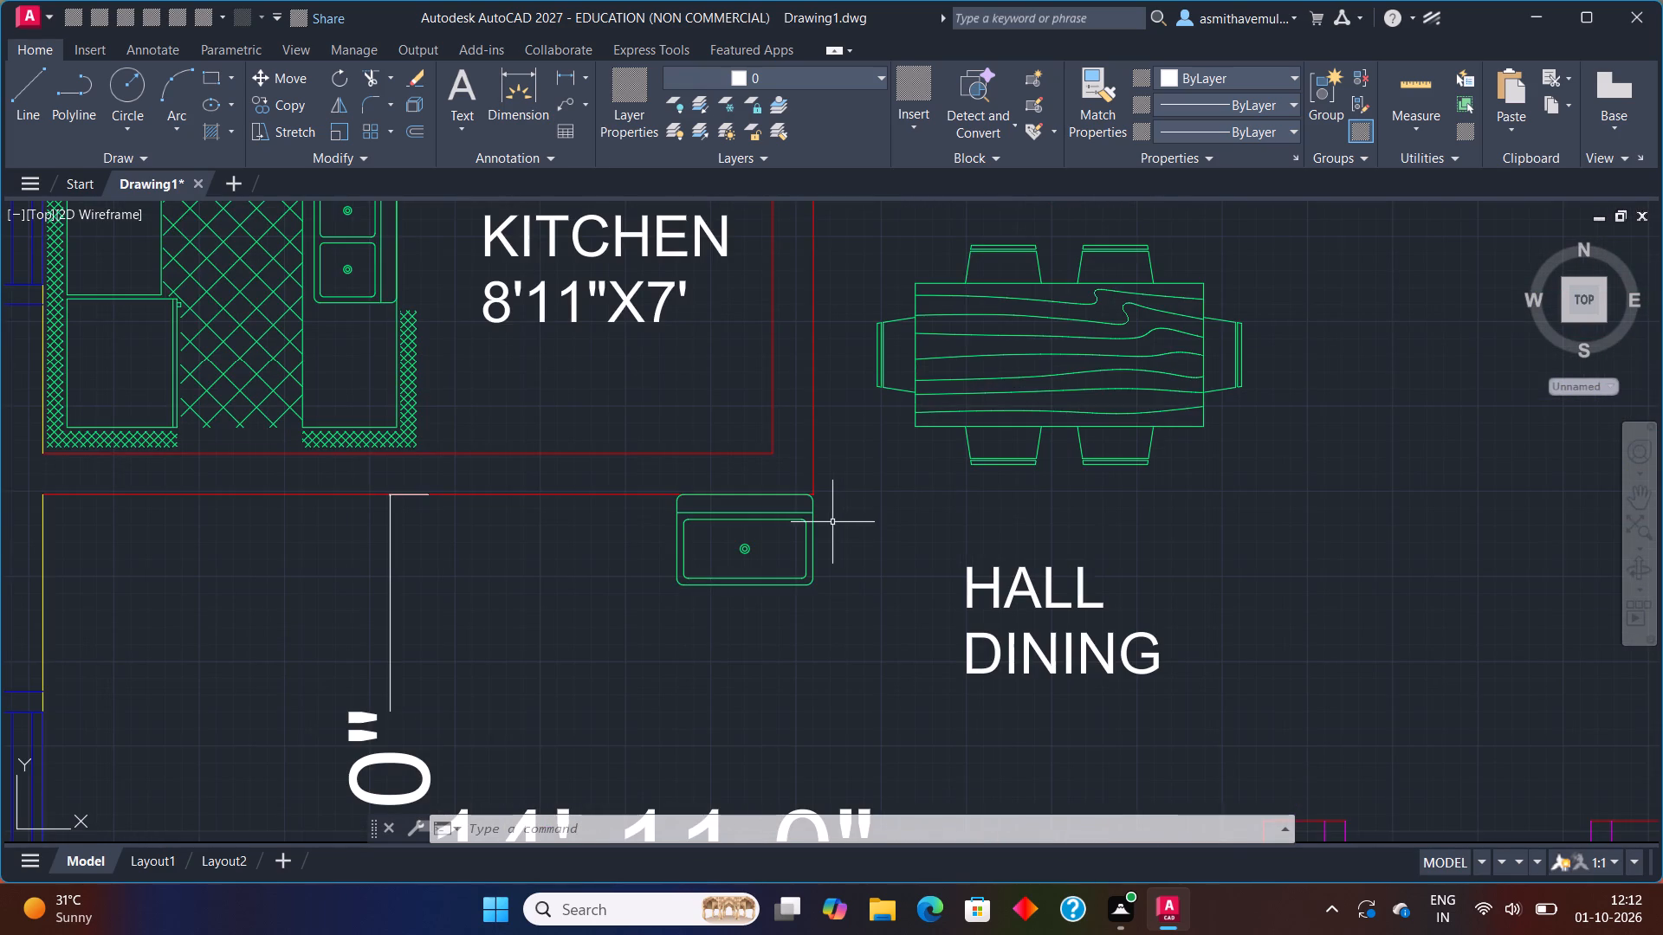
scroll(832, 522, "down", 2)
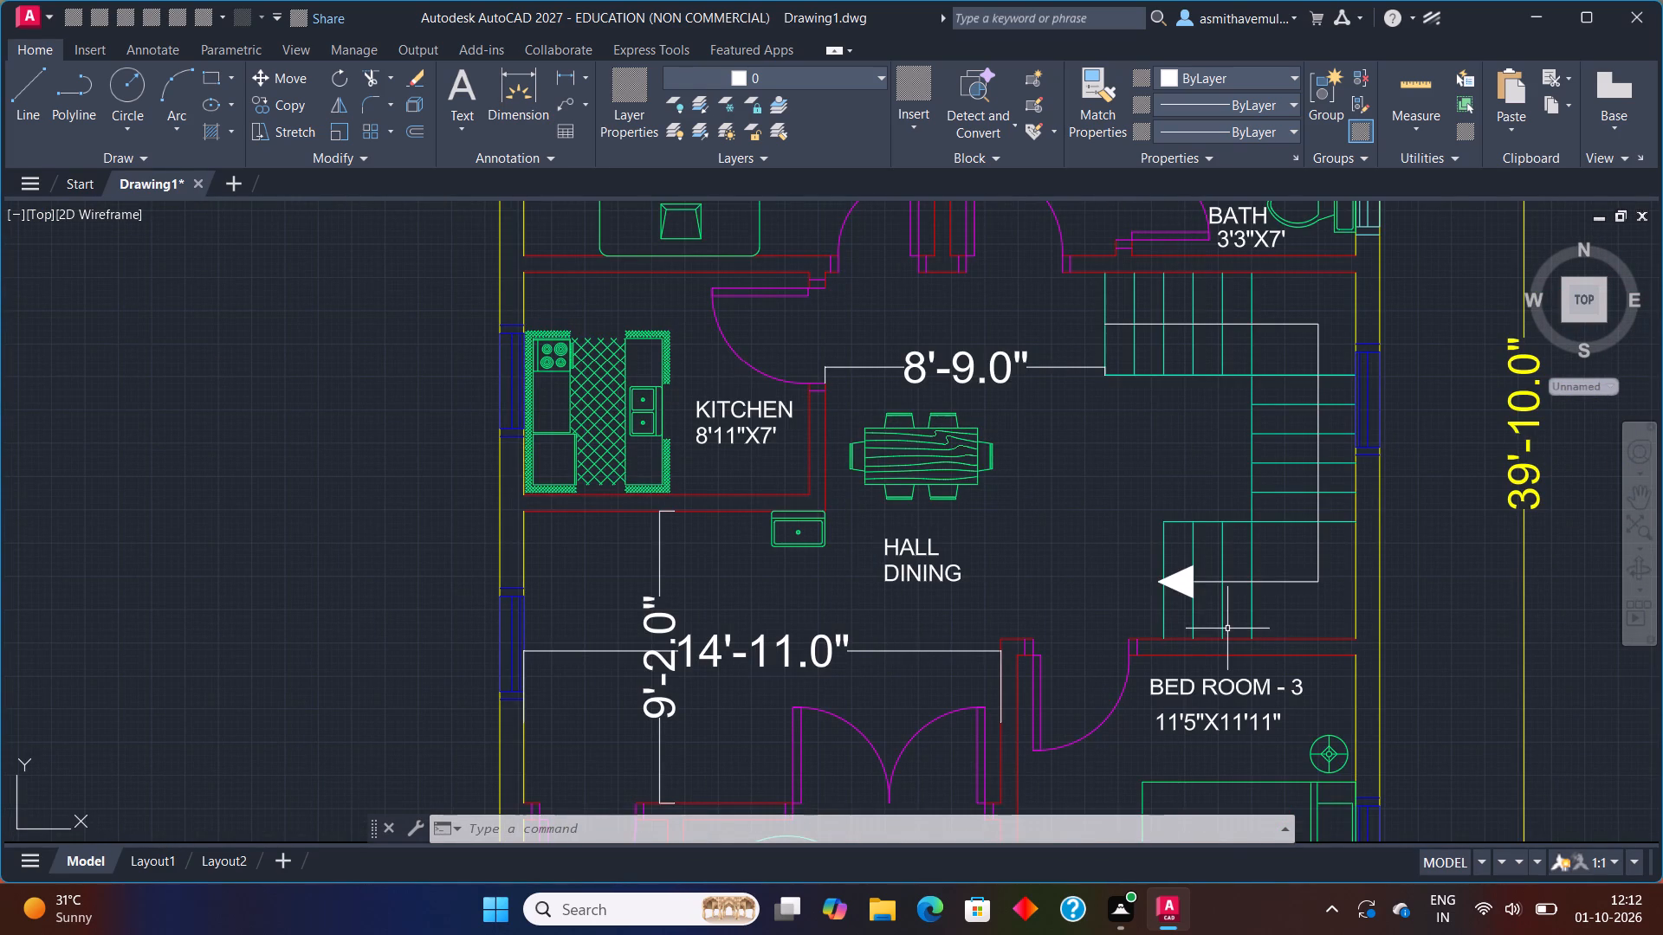
middle_click_drag(1230, 622, 1112, 558)
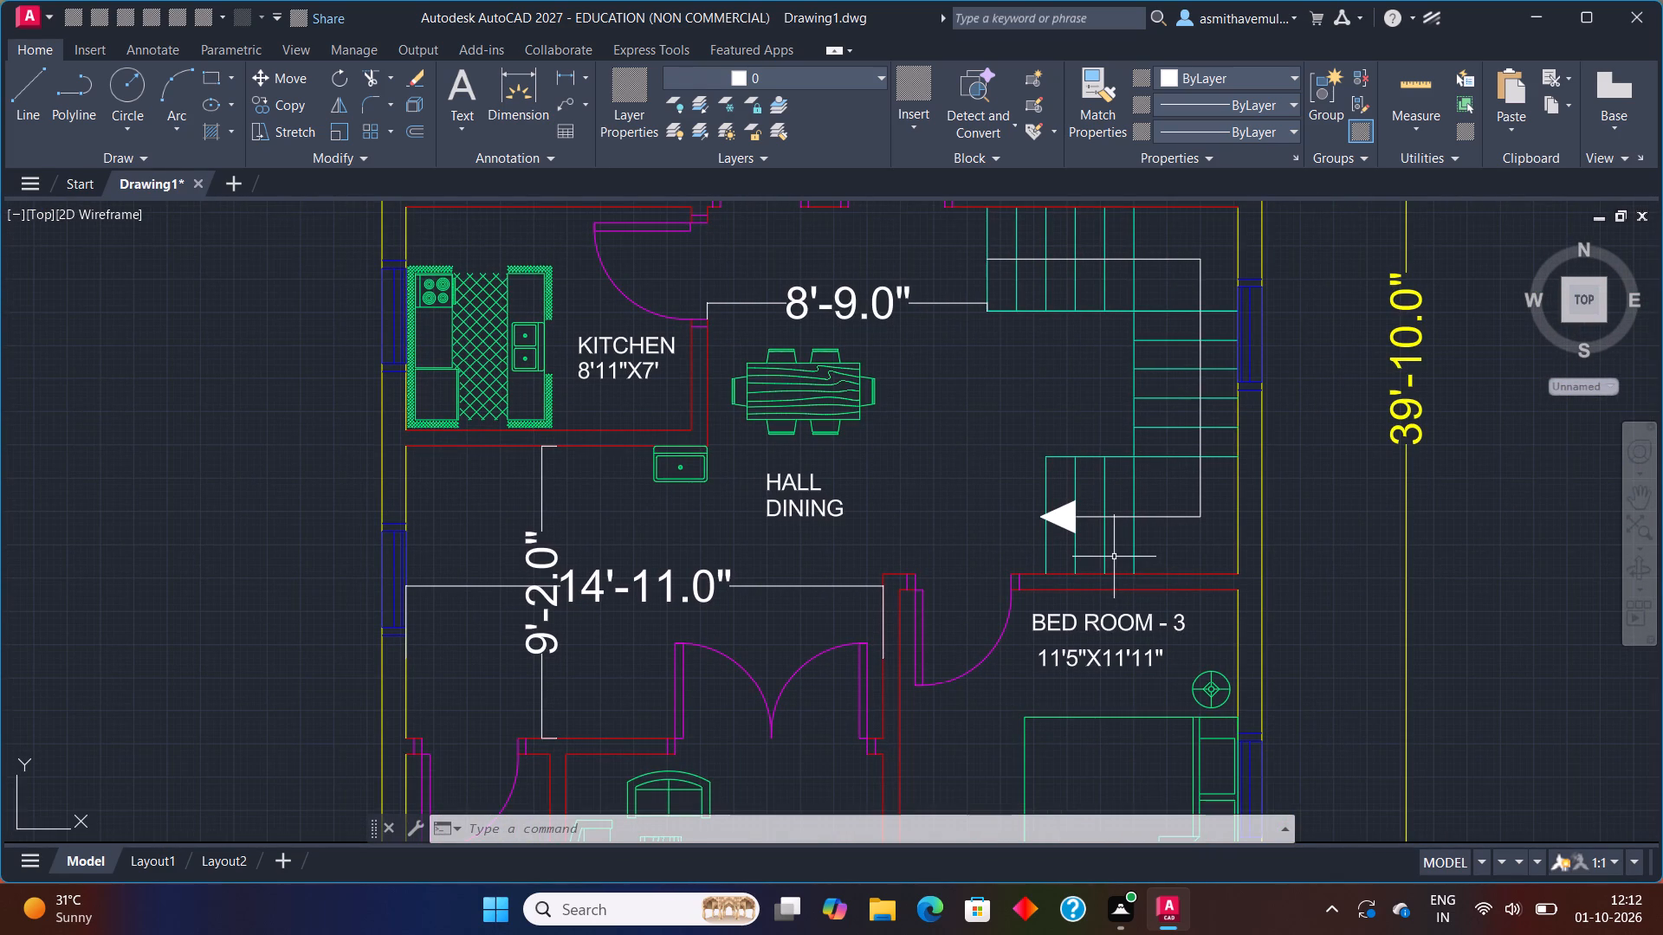
middle_click_drag(1112, 492, 1000, 554)
scroll(1000, 554, "down", 1)
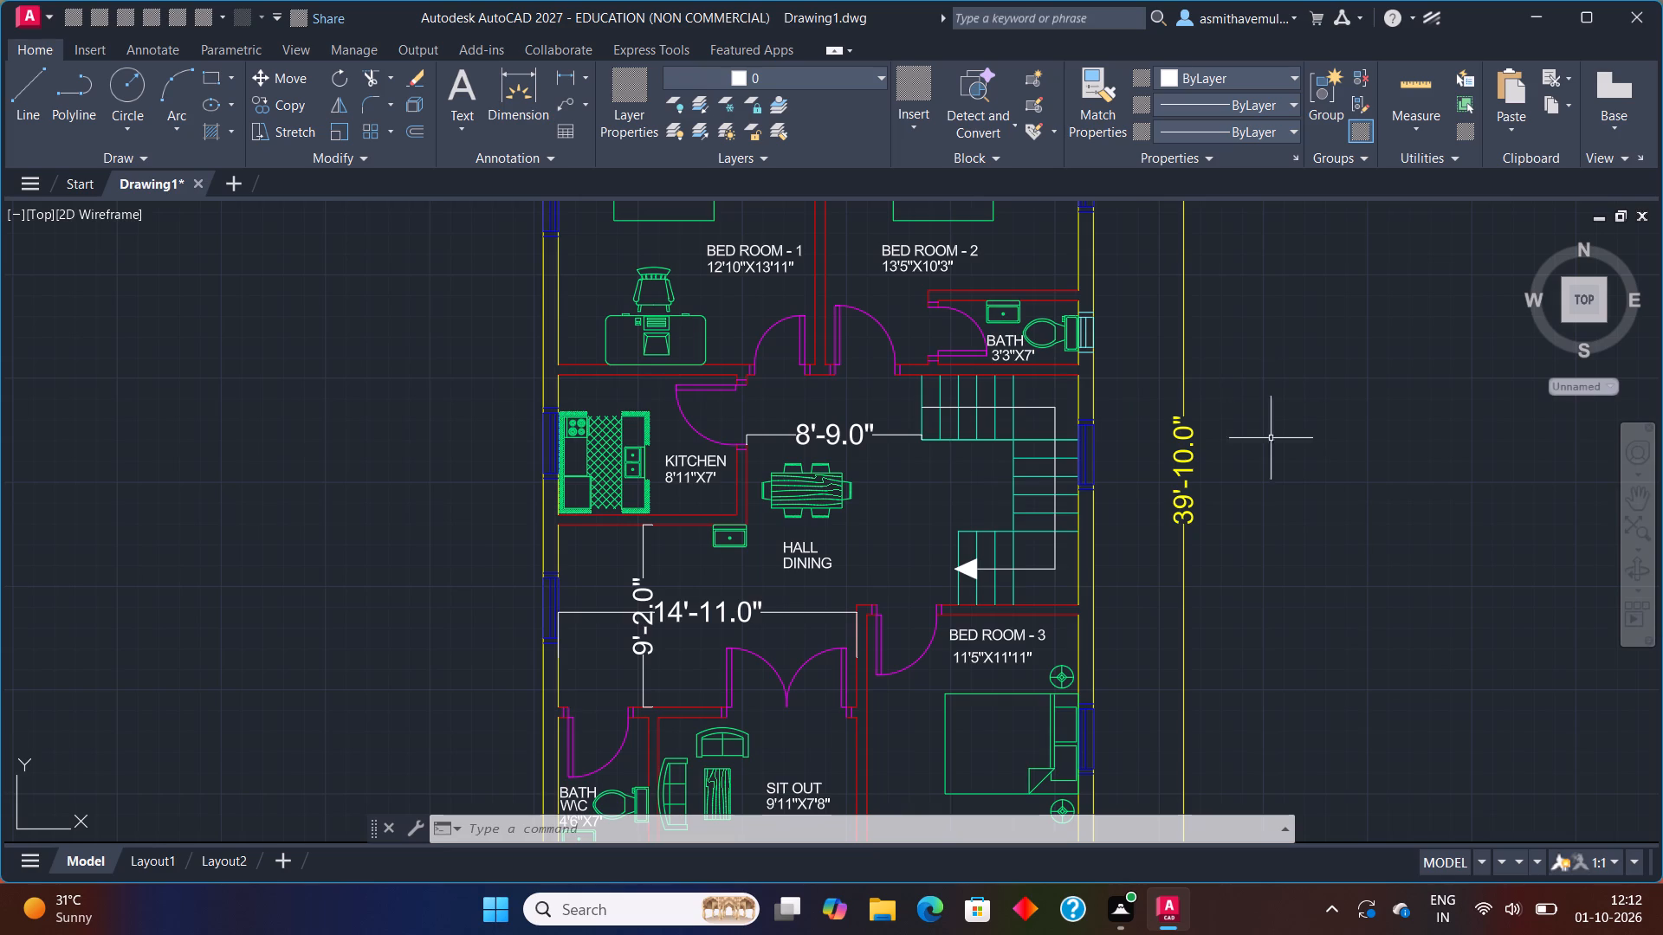
scroll(1162, 509, "down", 1)
middle_click_drag(1013, 577, 1058, 526)
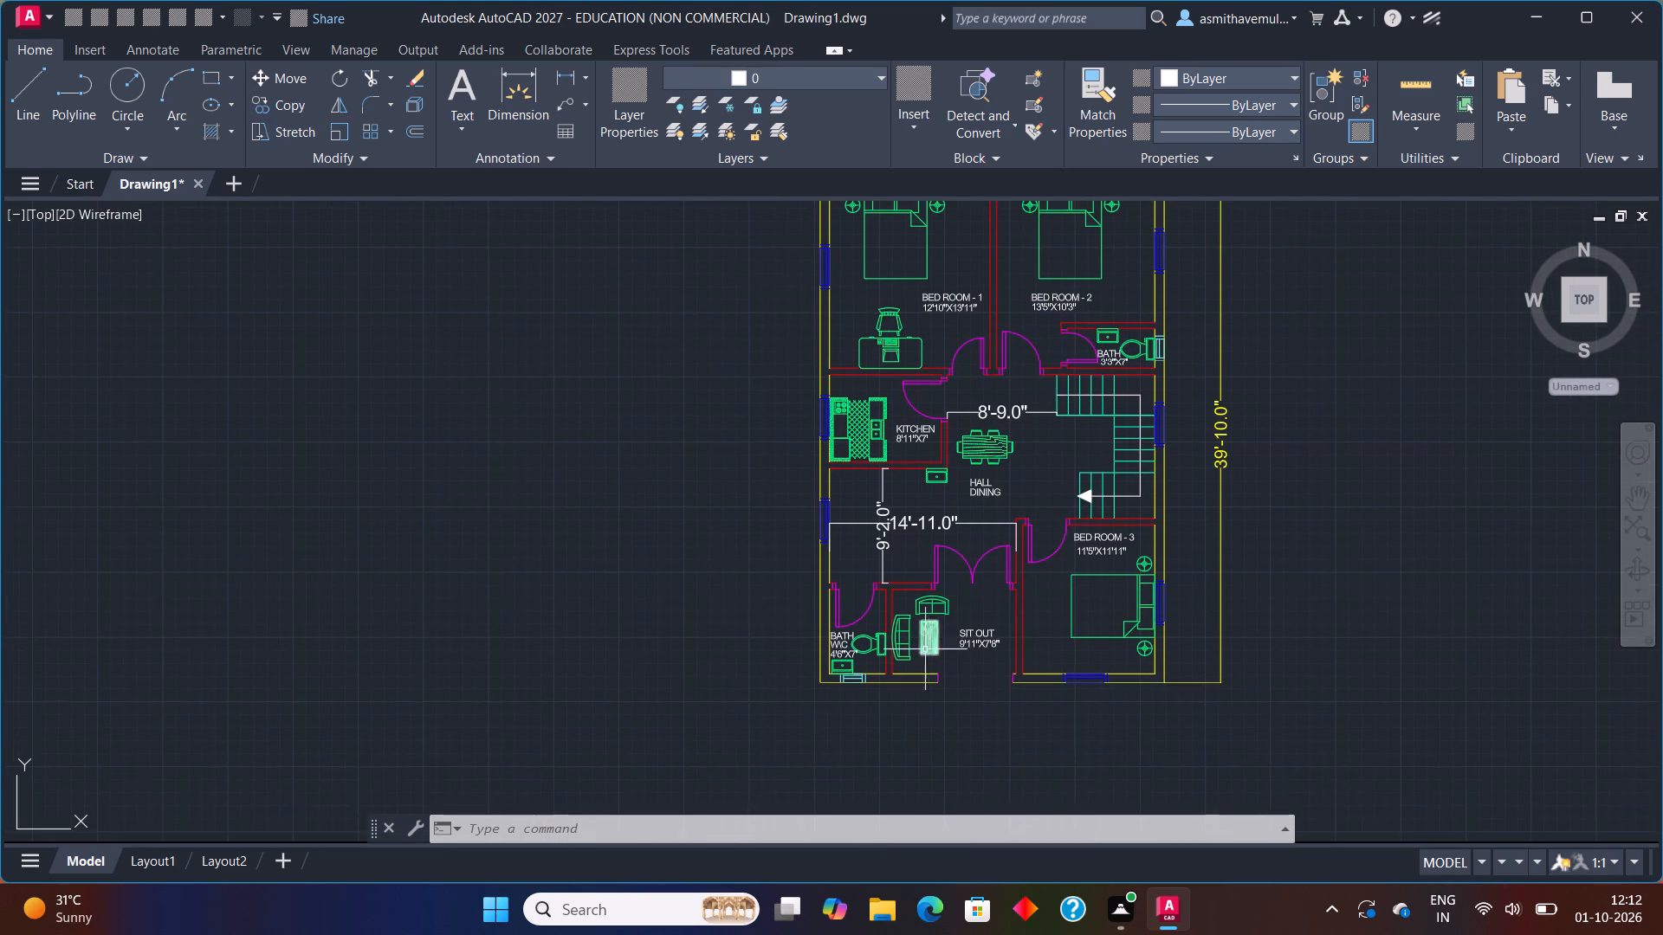
scroll(933, 653, "up", 1)
scroll(1184, 629, "up", 1)
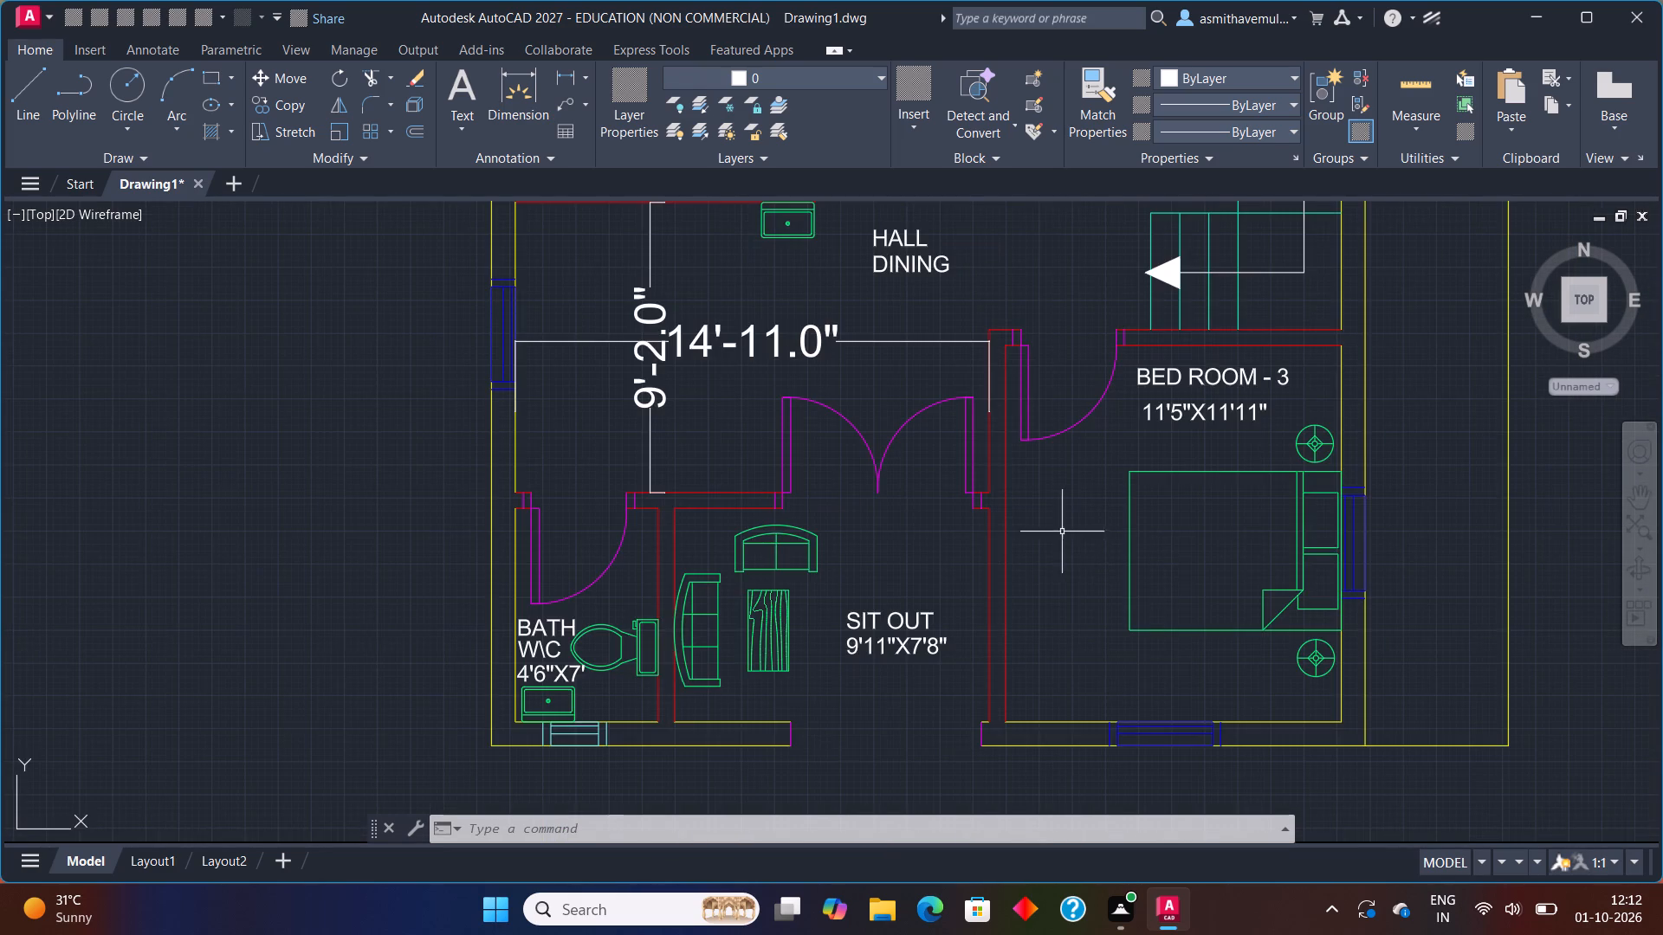
scroll(1061, 532, "down", 1)
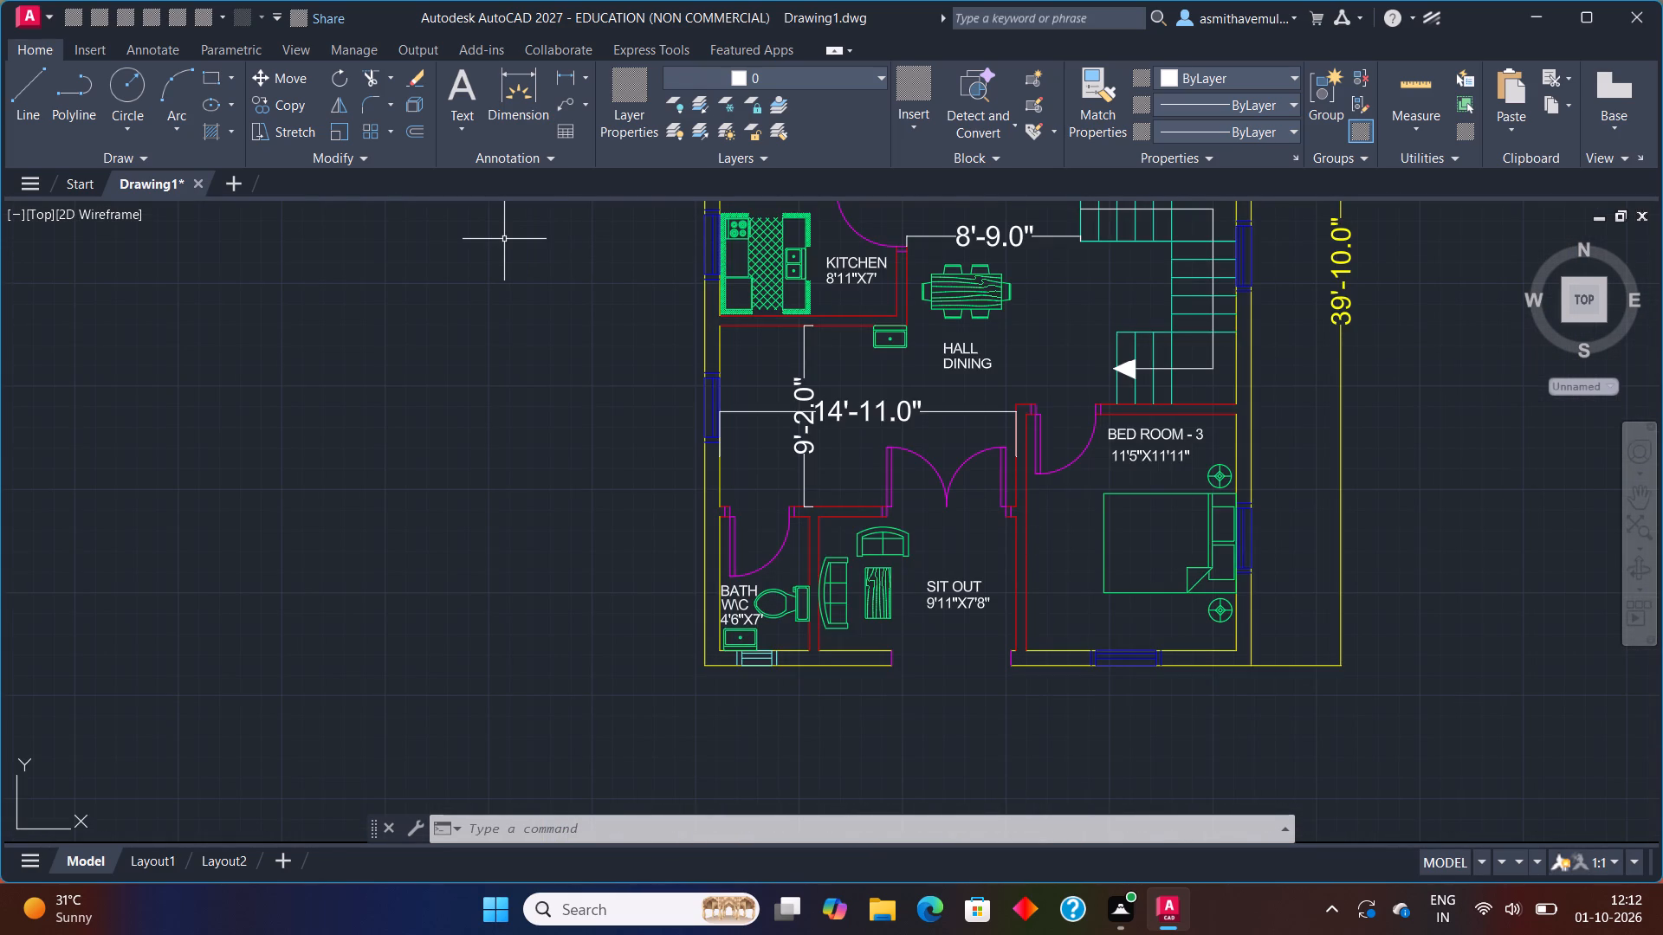
Make FURNITURE the current layer.
type("LA")
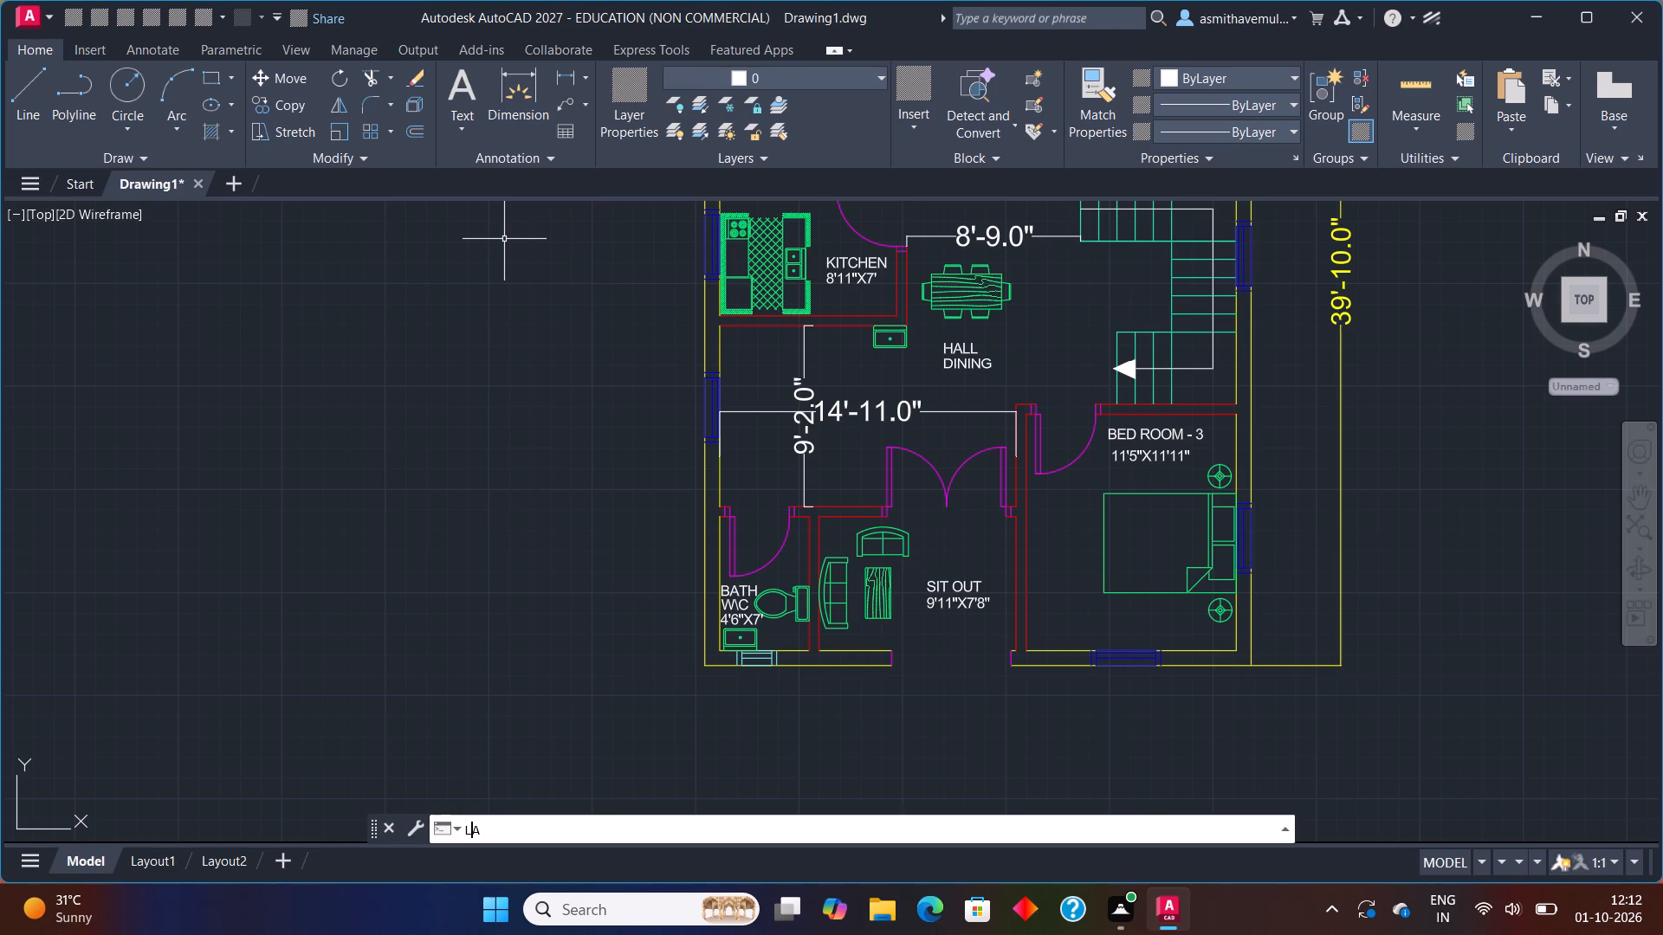
key("Return")
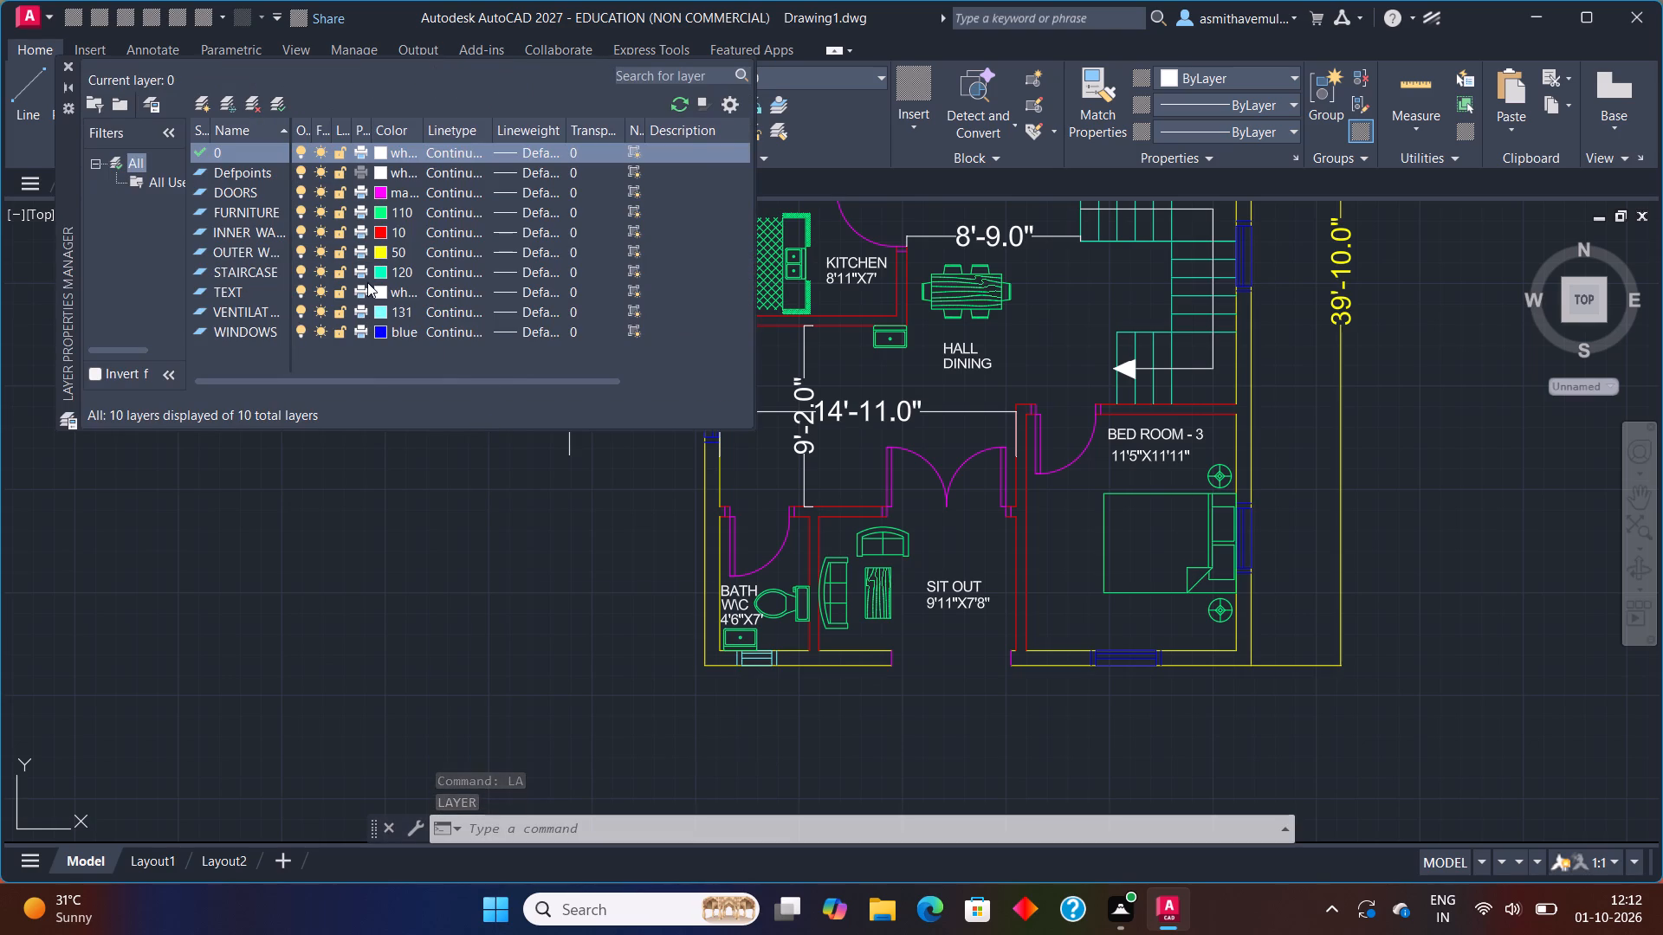
left_click(403, 209)
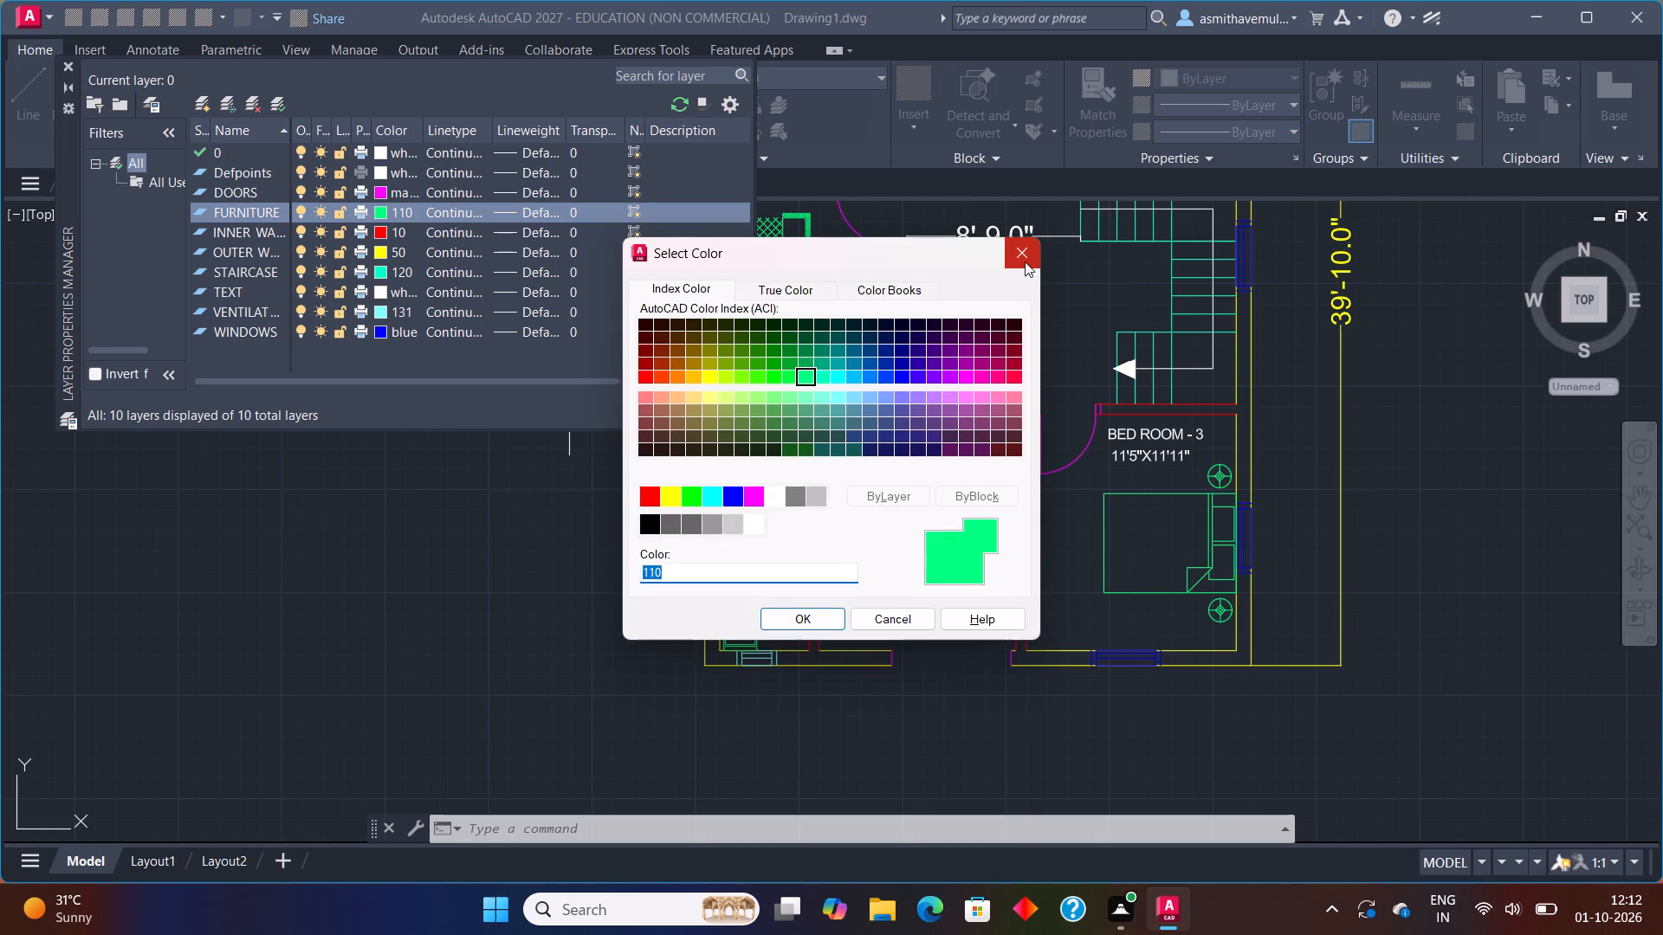
left_click(1028, 259)
left_click(278, 104)
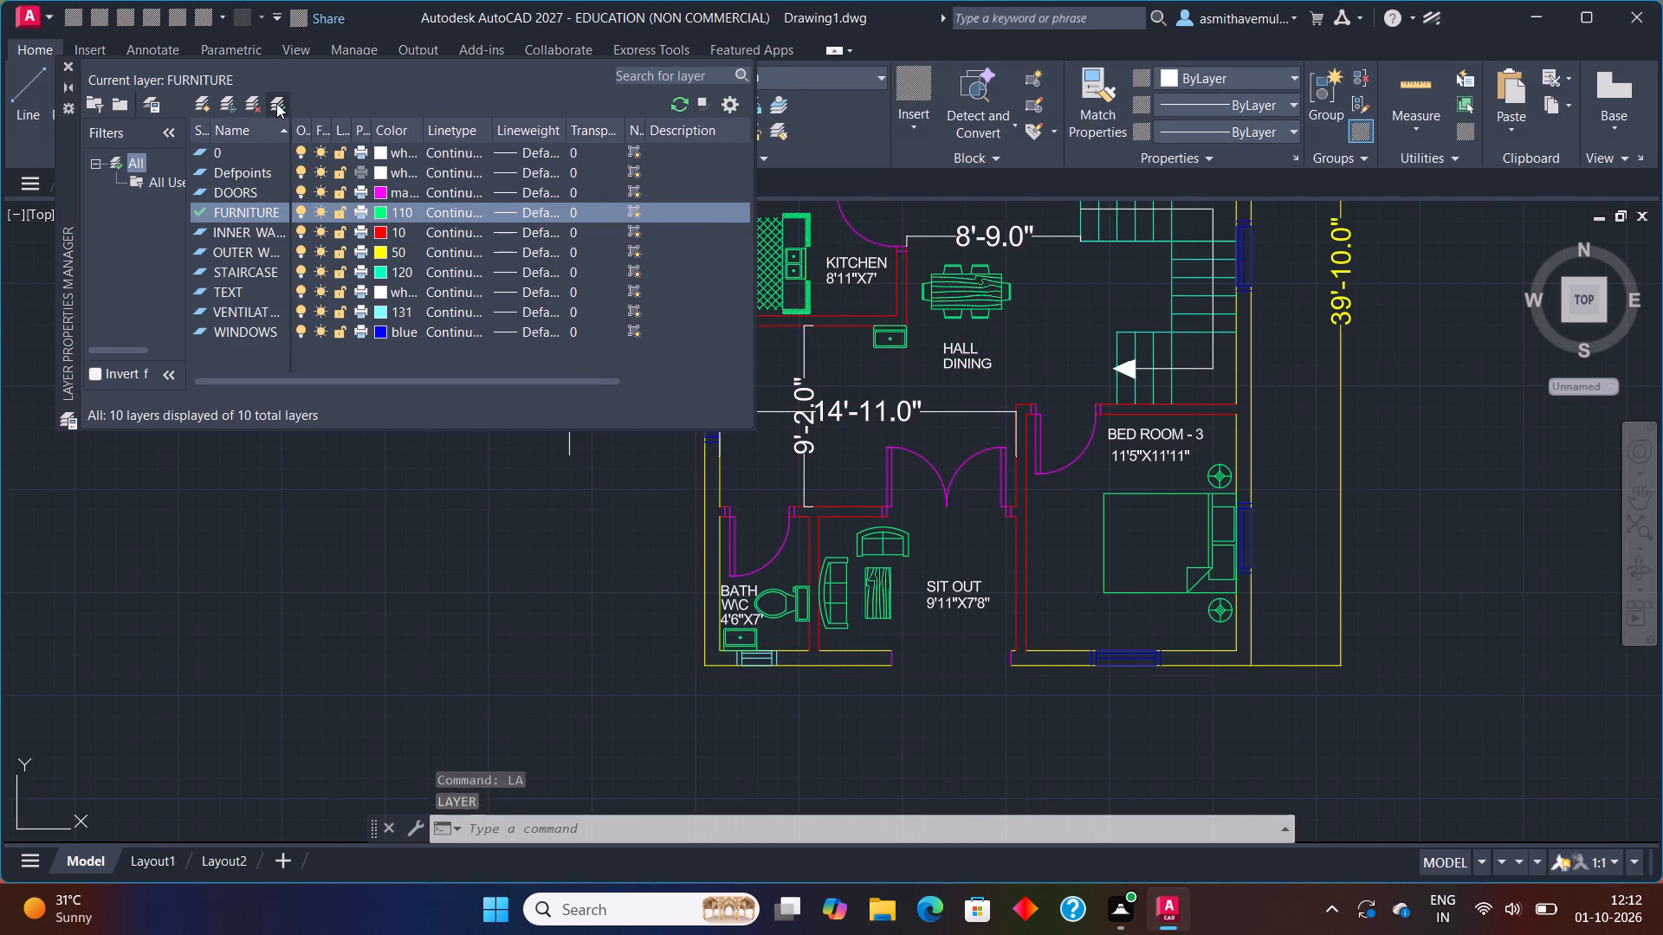
left_click(64, 60)
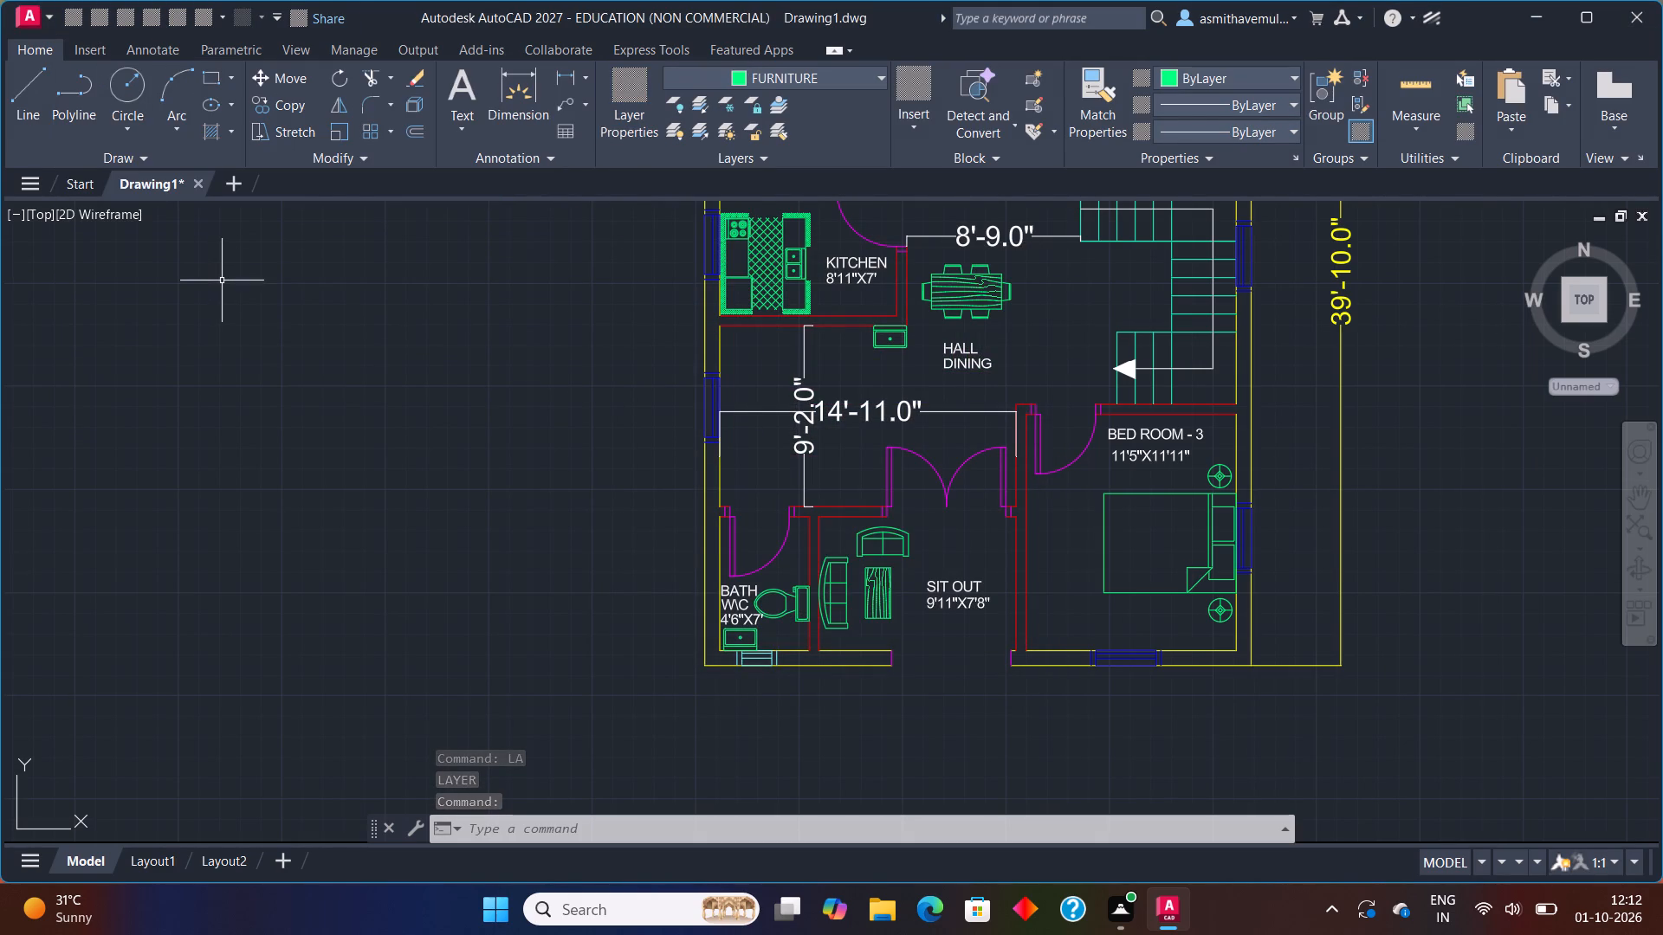
Insert the Chair - Rocking block from the DesignCenter sample Home - Space Planner.dwg into the empty area west of the plan.
key("ctrl+2")
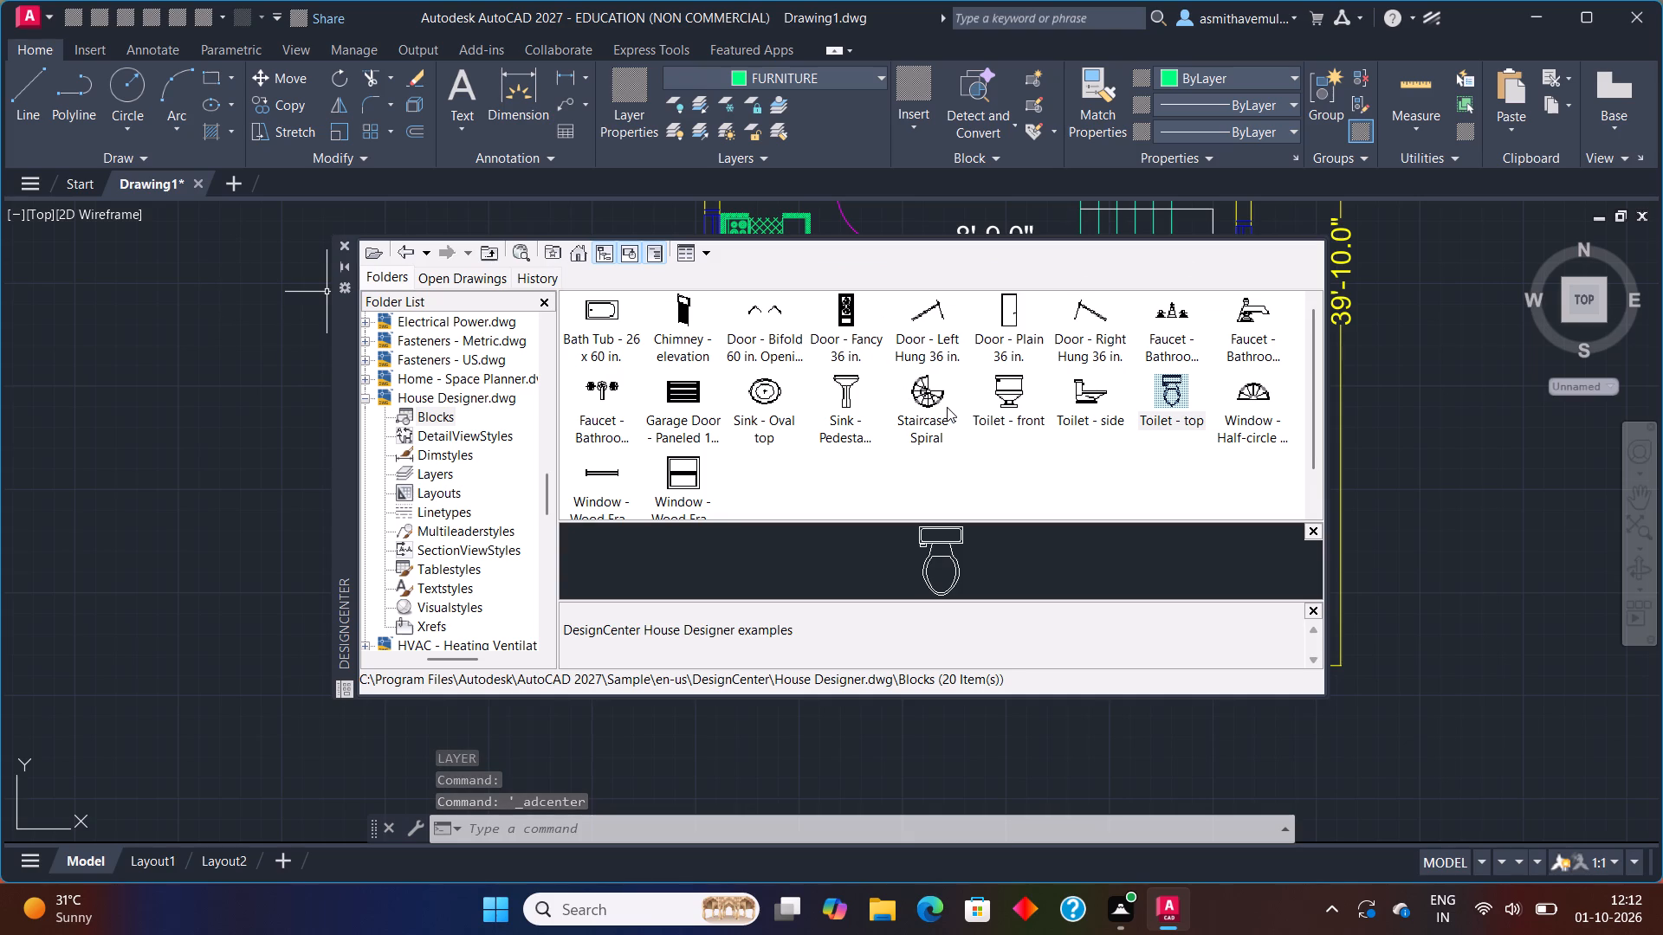
left_click(579, 246)
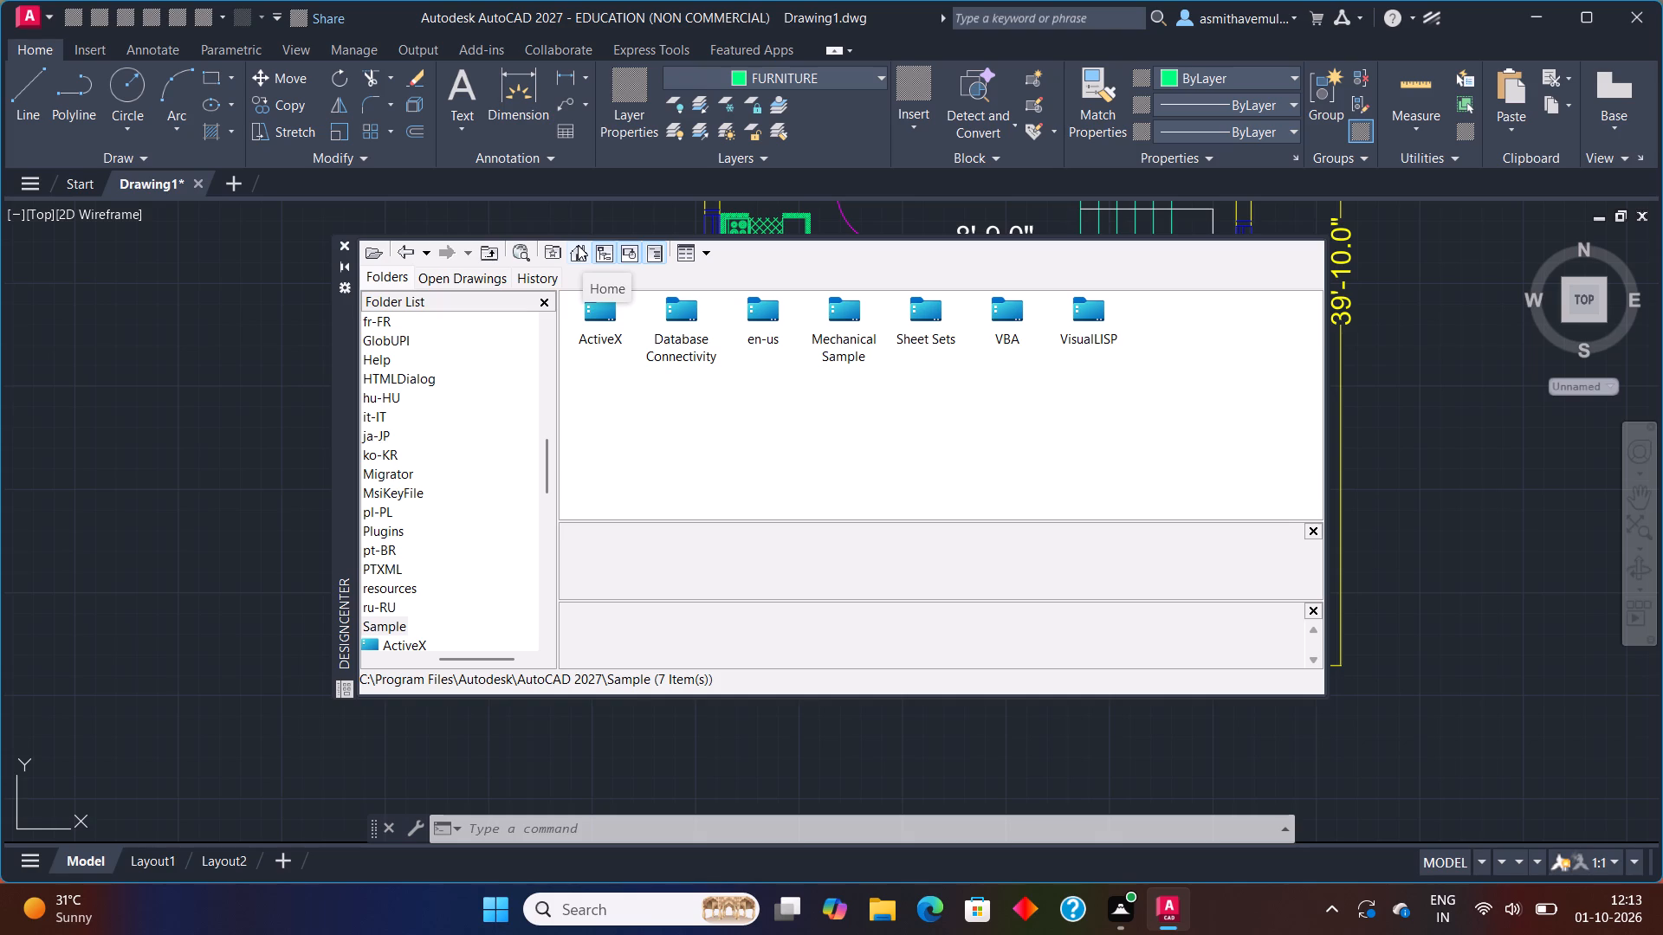
left_click(766, 317)
left_click(773, 317)
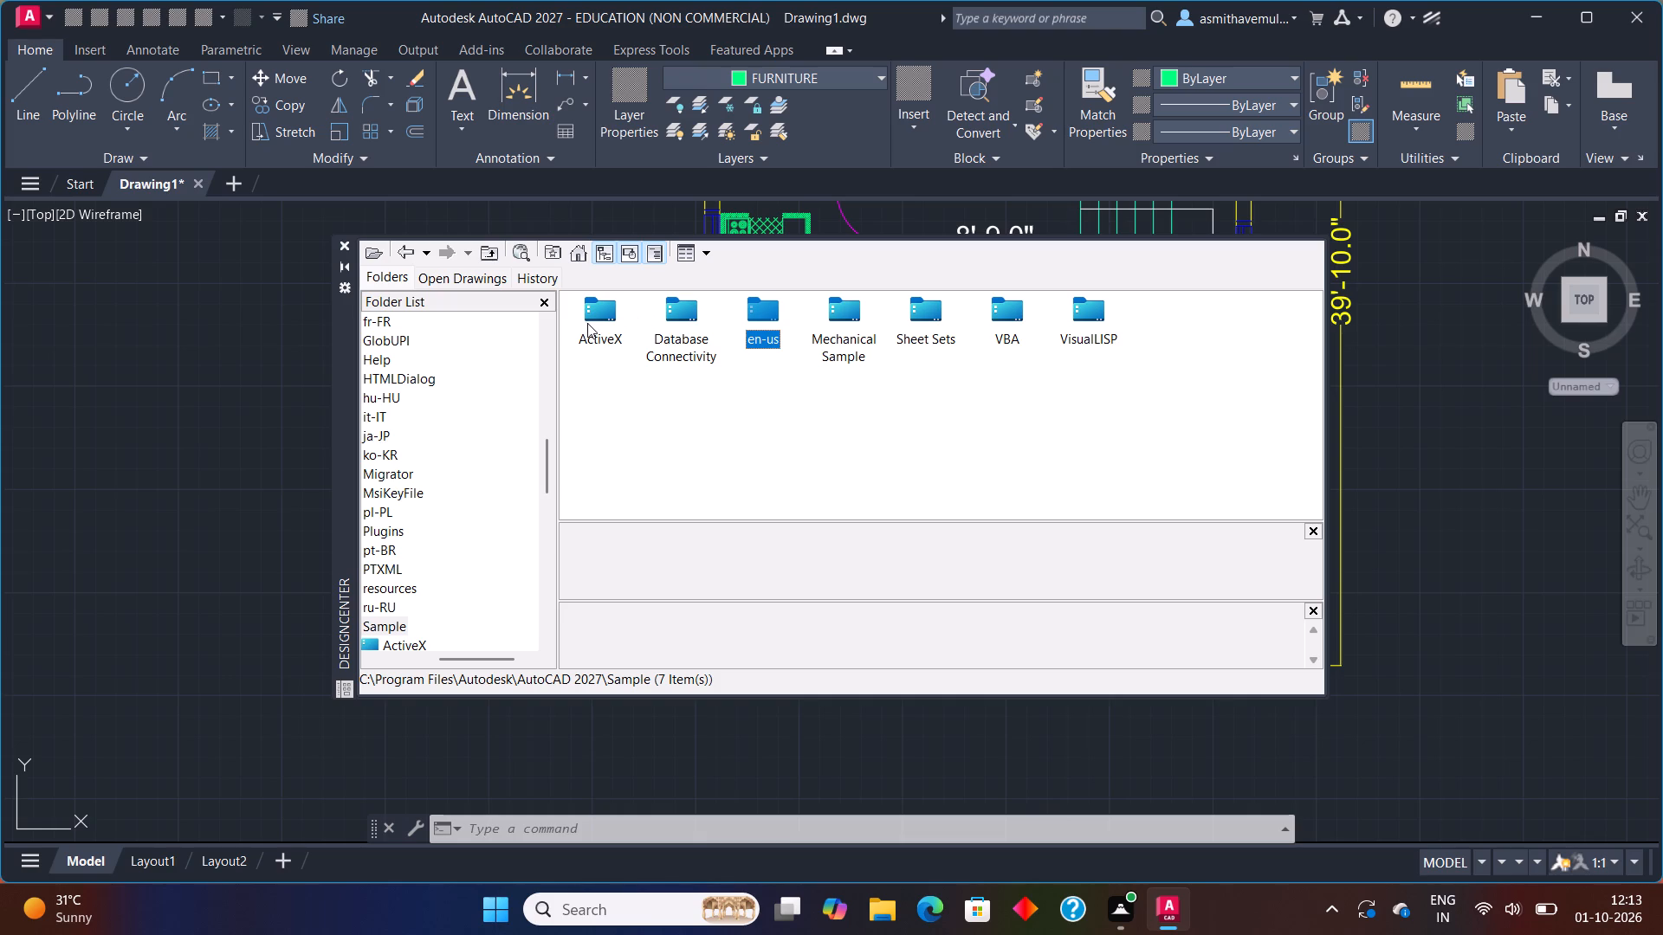
double_click(757, 326)
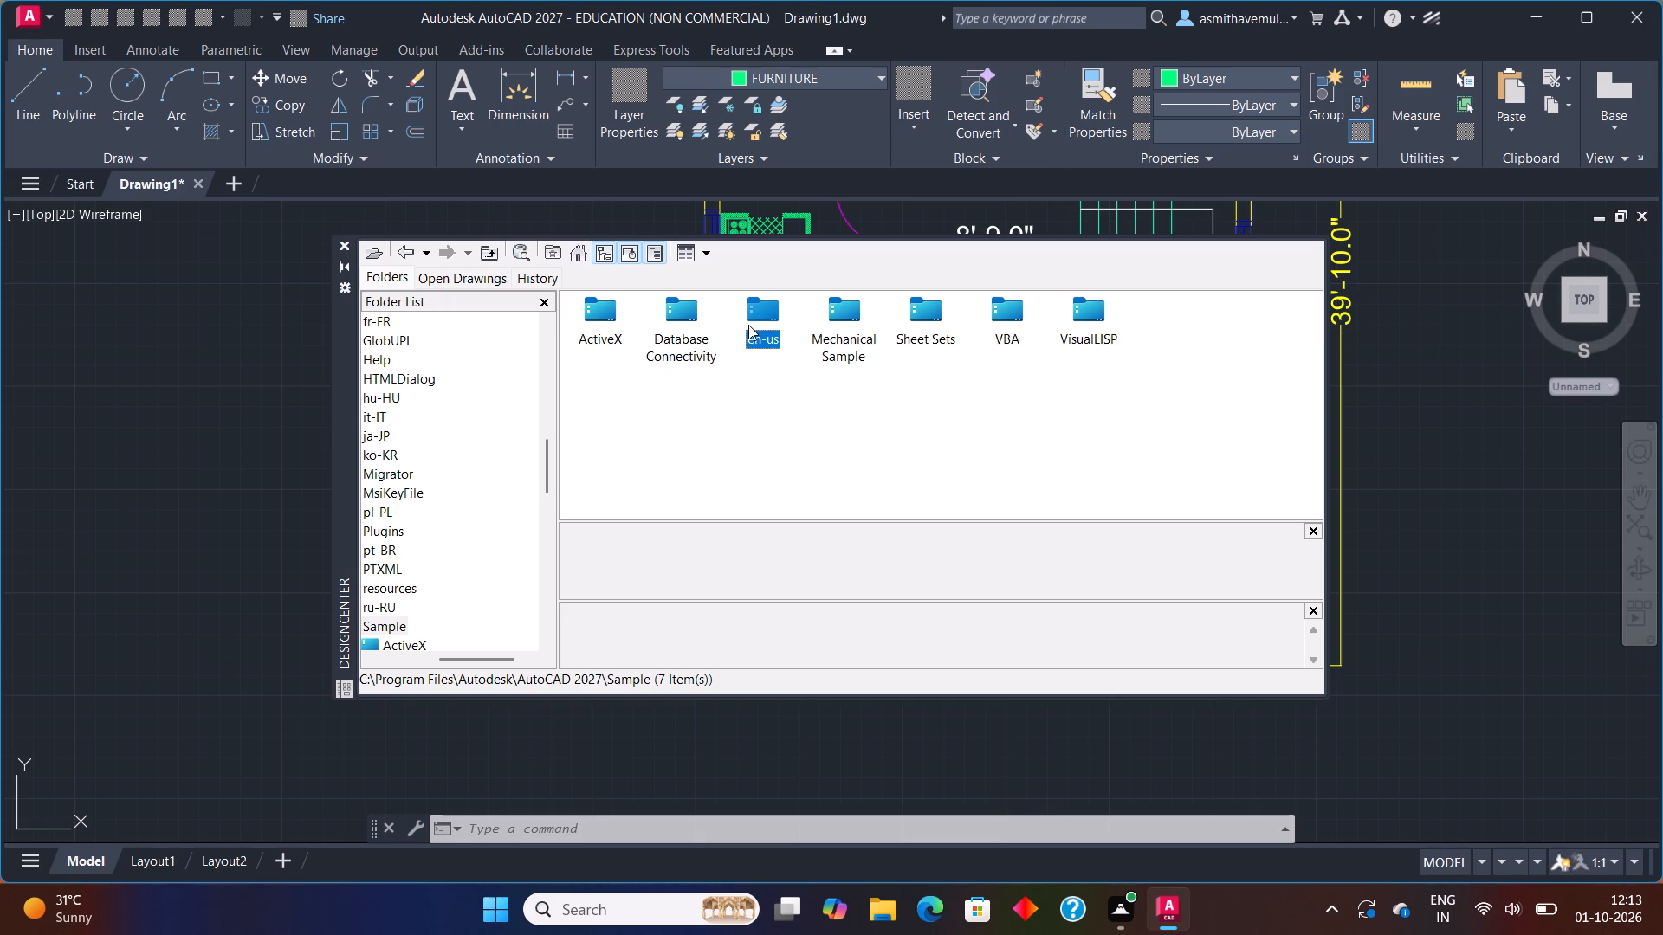
double_click(764, 323)
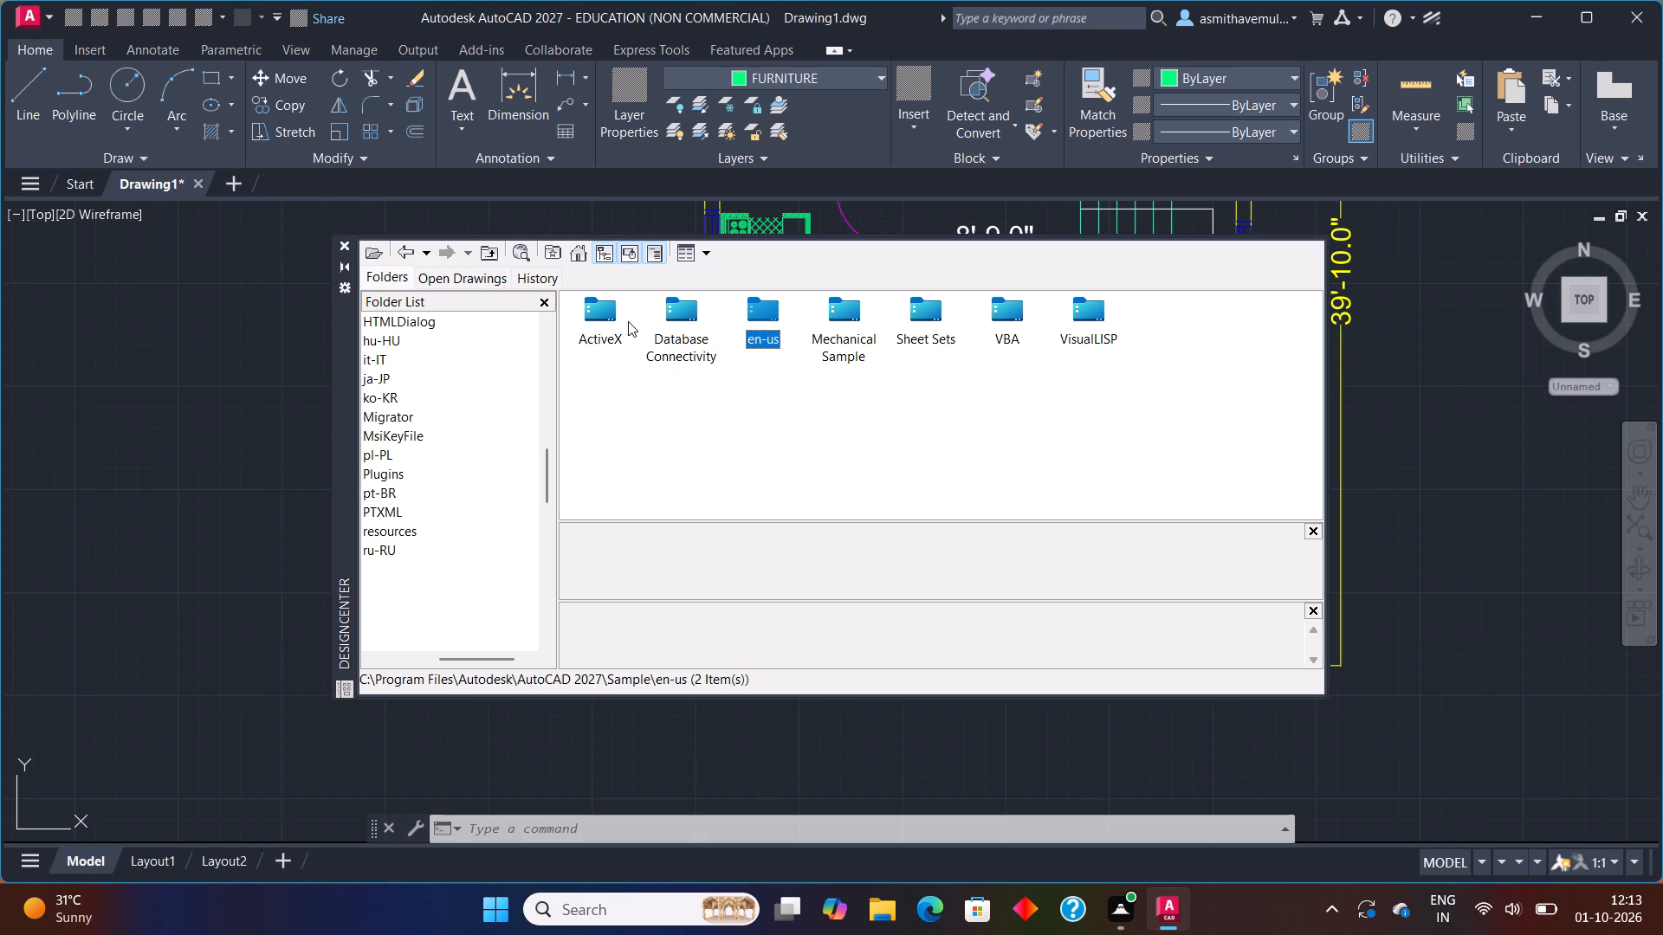
double_click(619, 318)
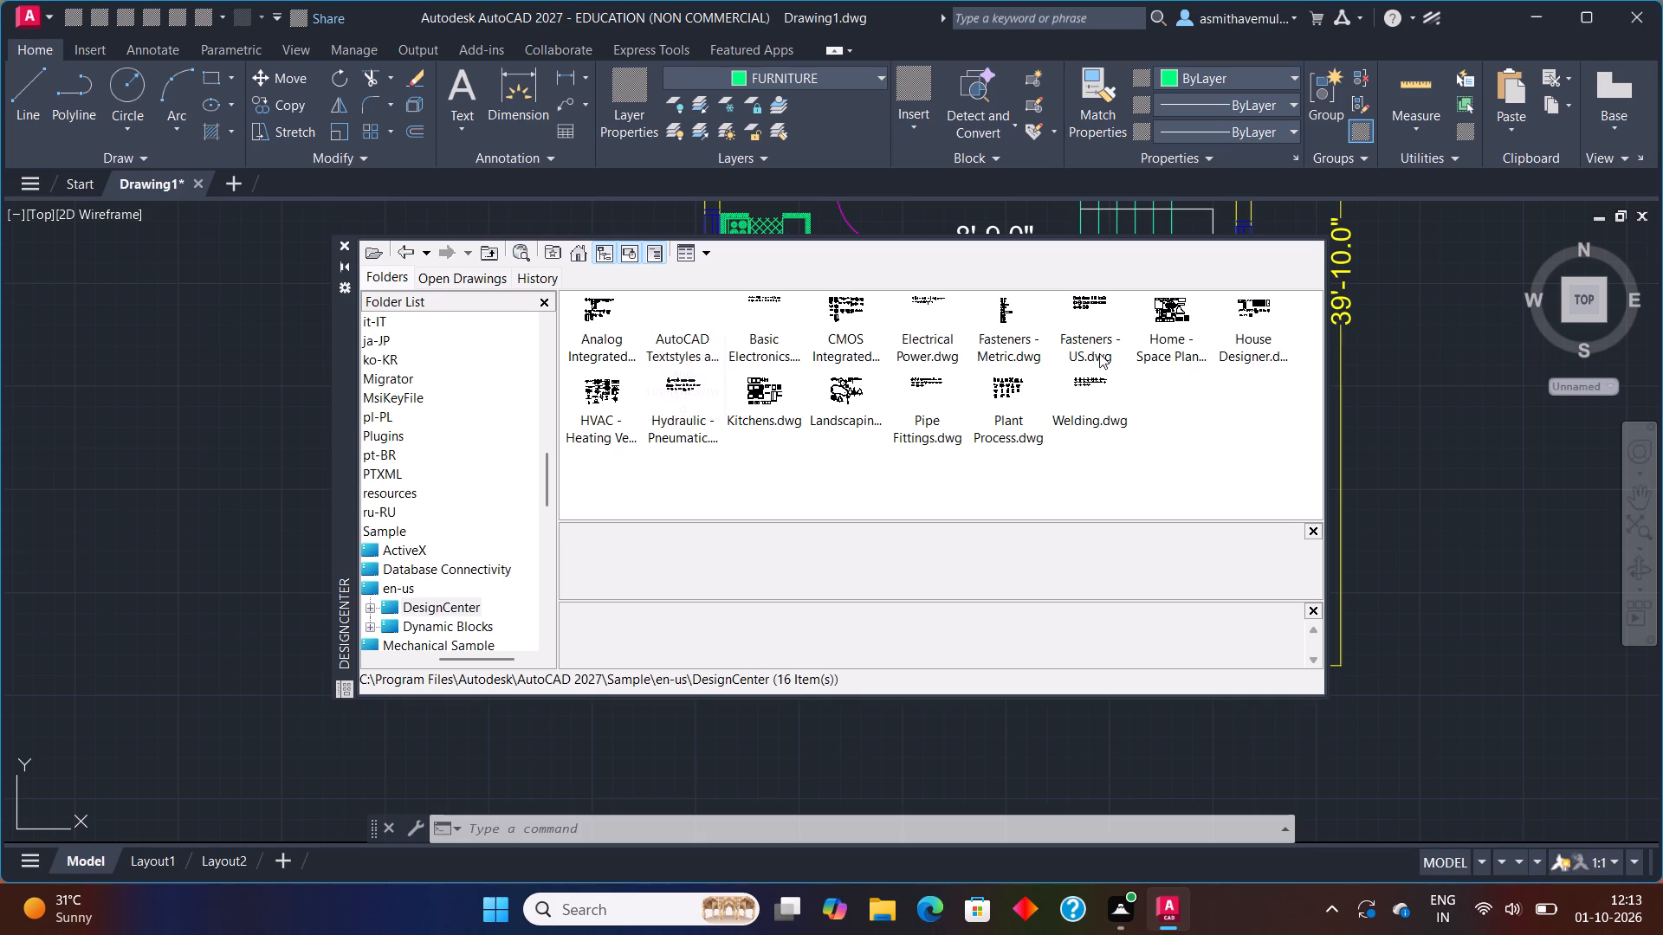
double_click(1162, 336)
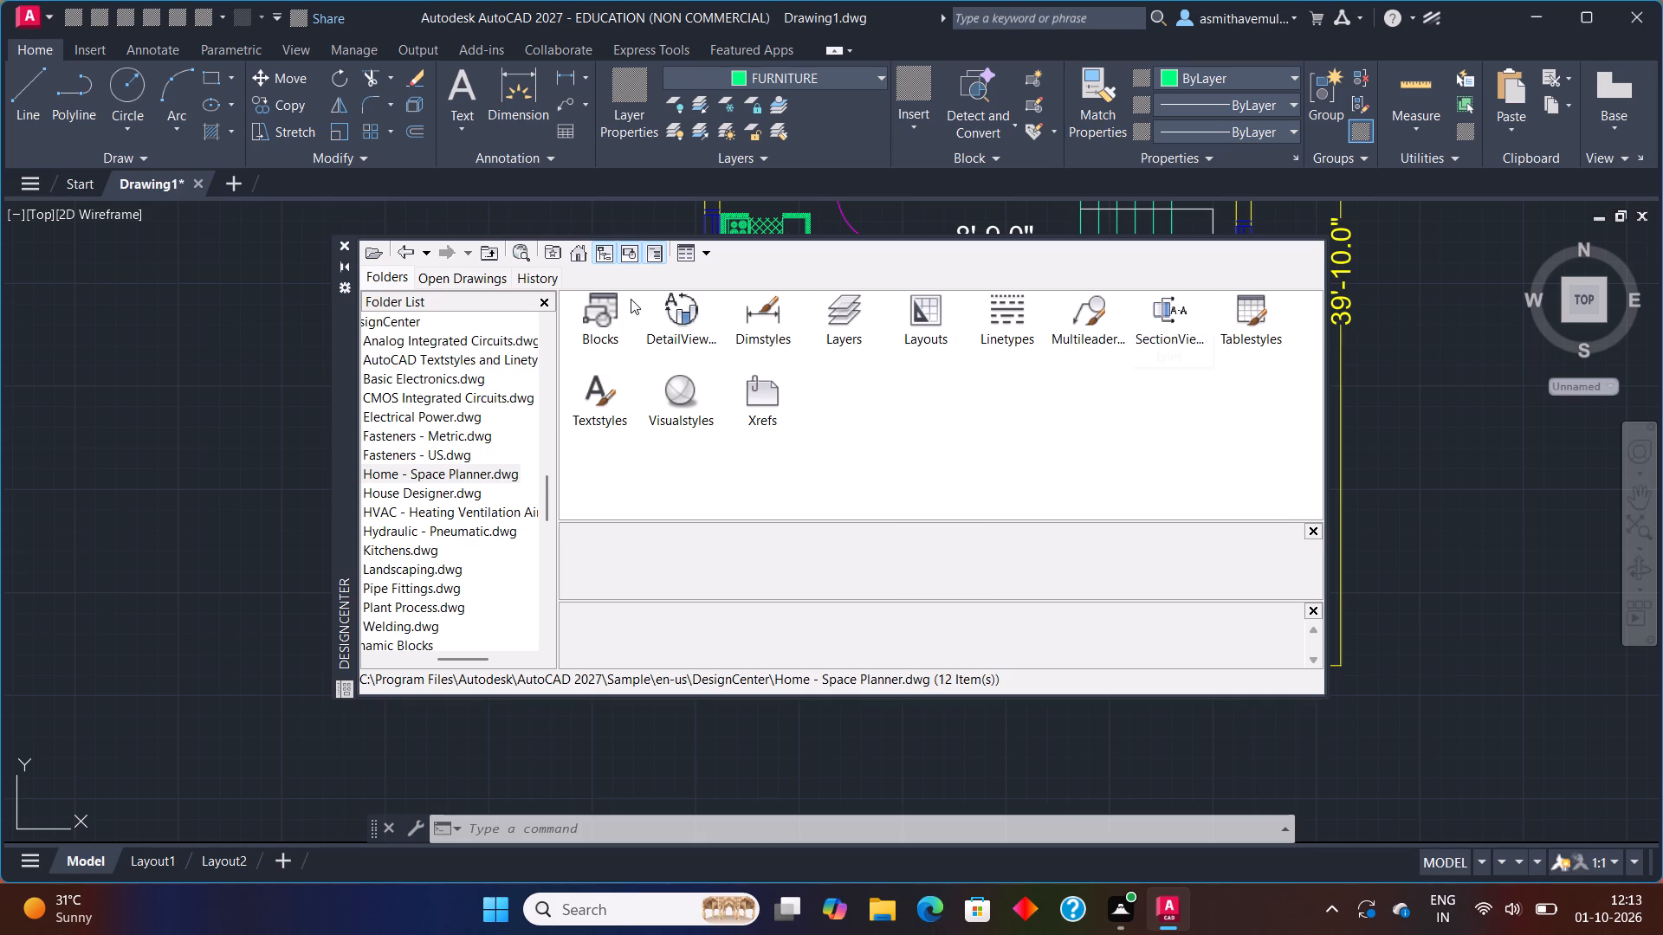
double_click(617, 309)
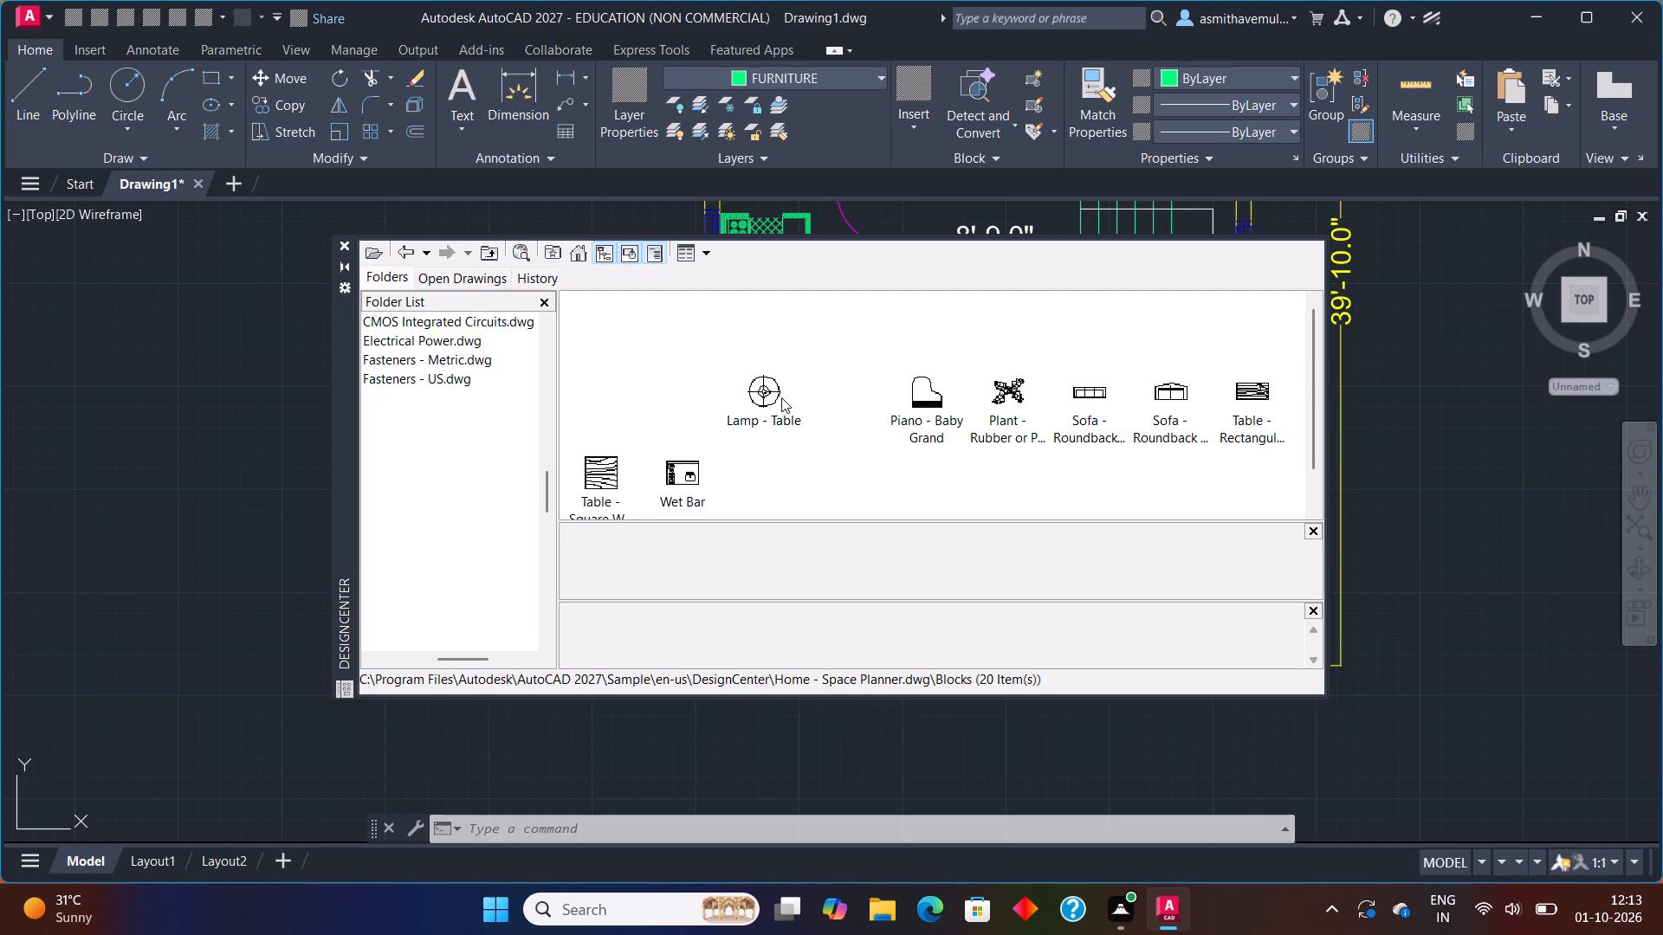
left_click_drag(773, 322, 180, 338)
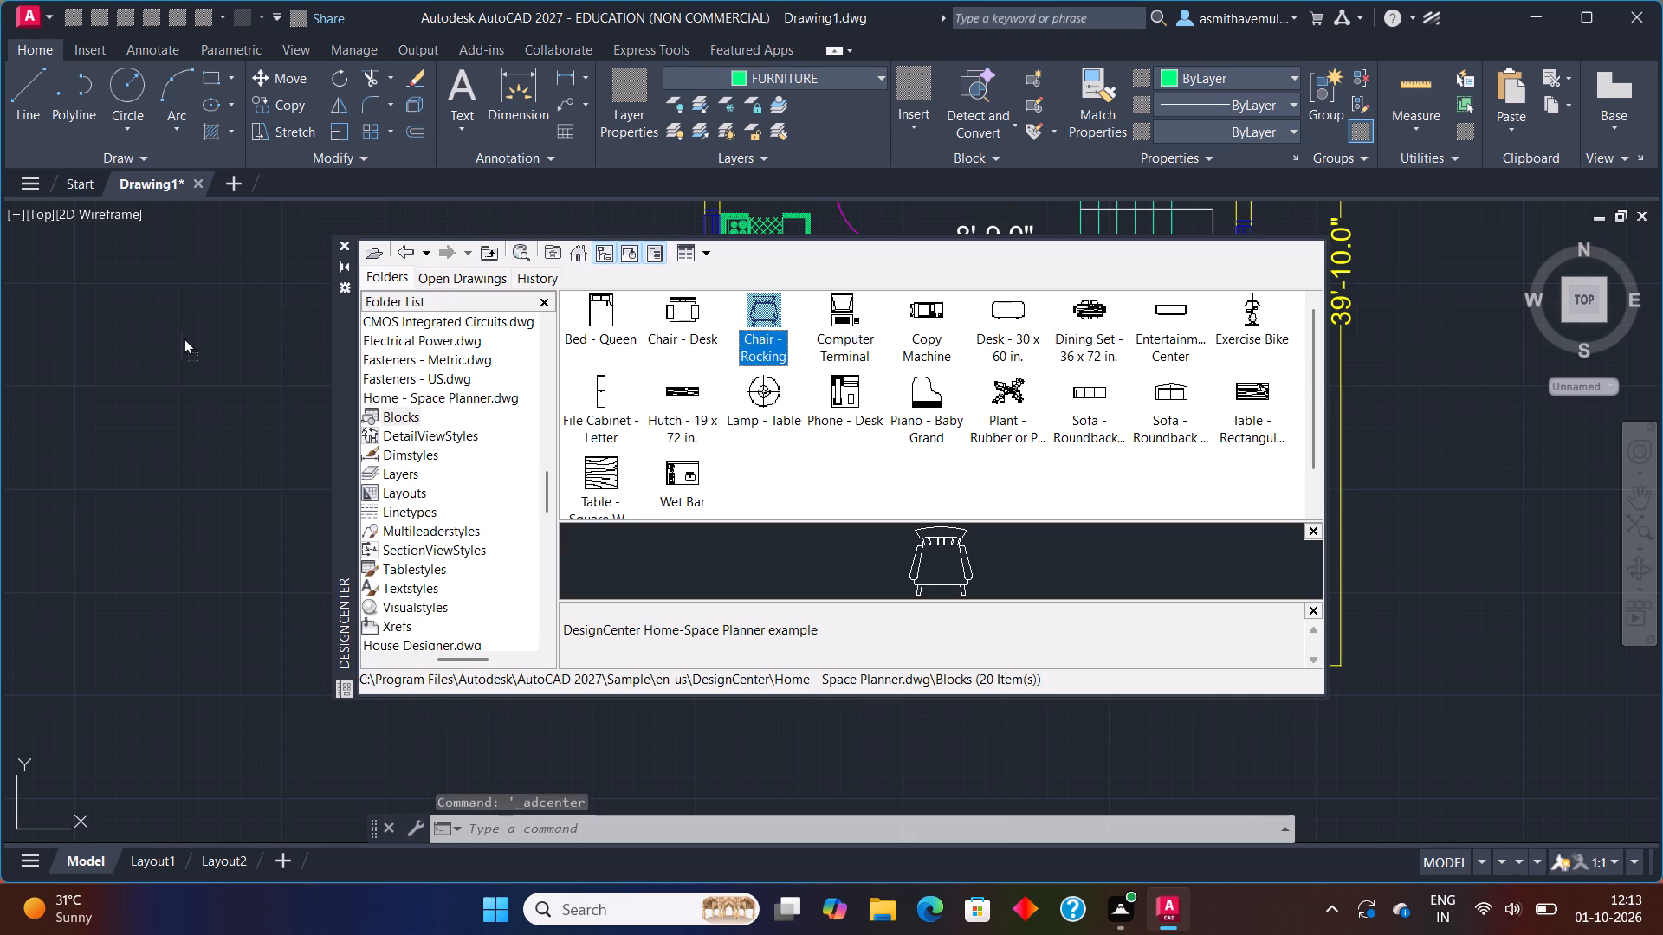
left_click(216, 350)
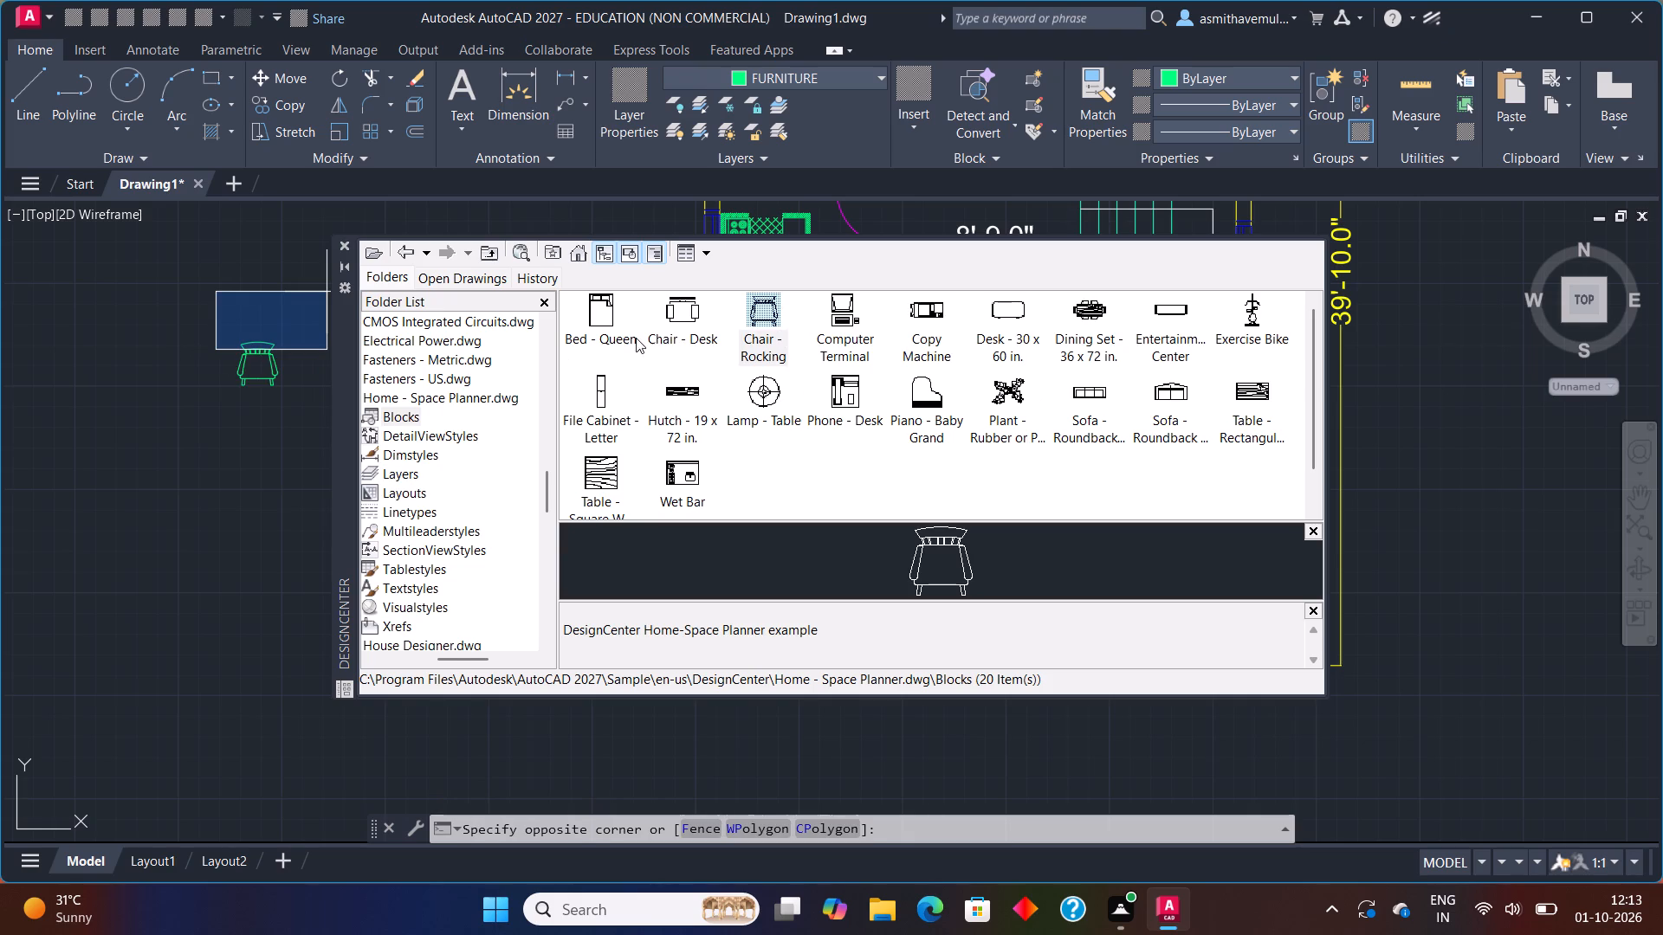
left_click(27, 317)
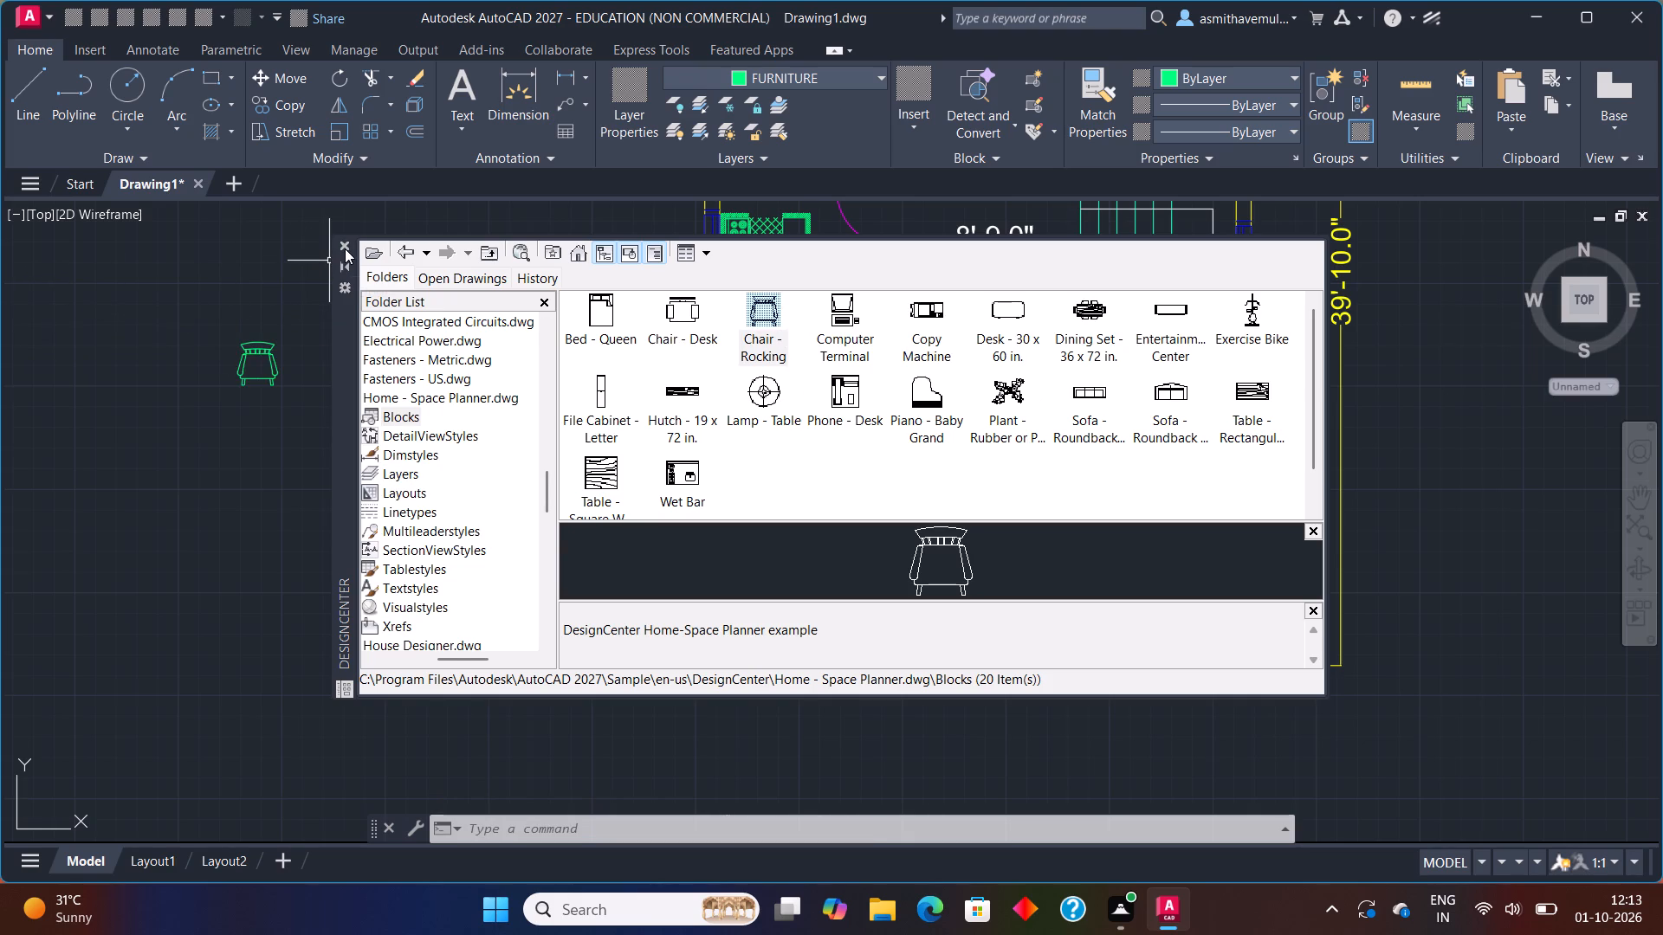
left_click(346, 245)
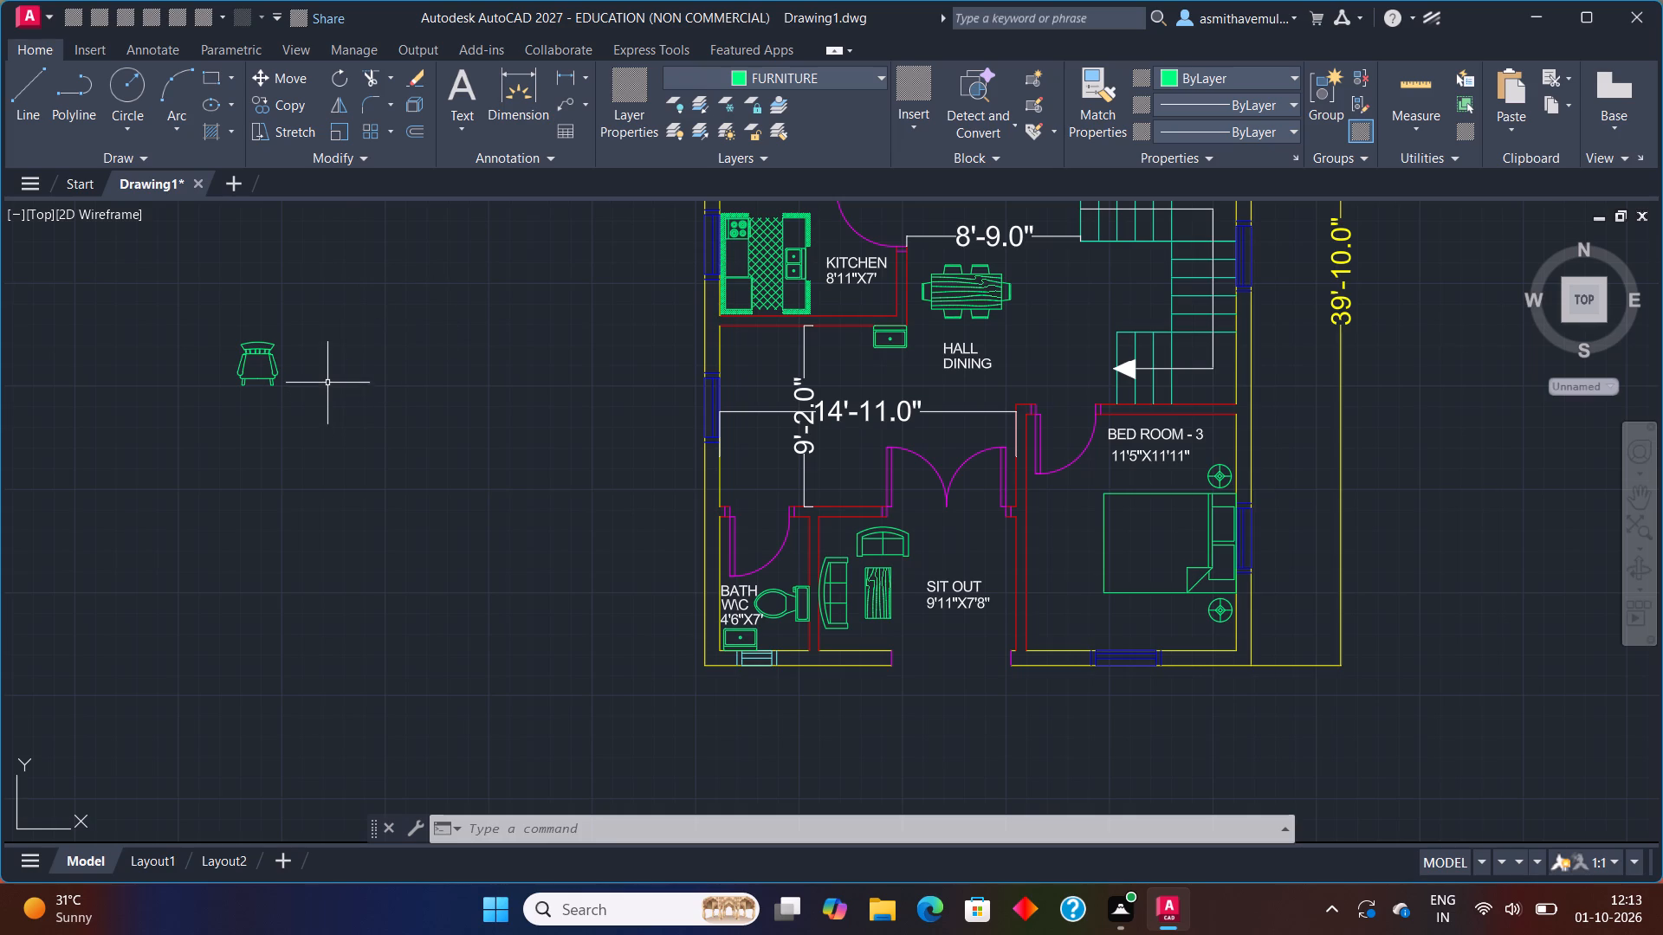
Copy the rocking chair once, placing the duplicate between the original and the plan's west wall.
left_click_drag(286, 364, 192, 351)
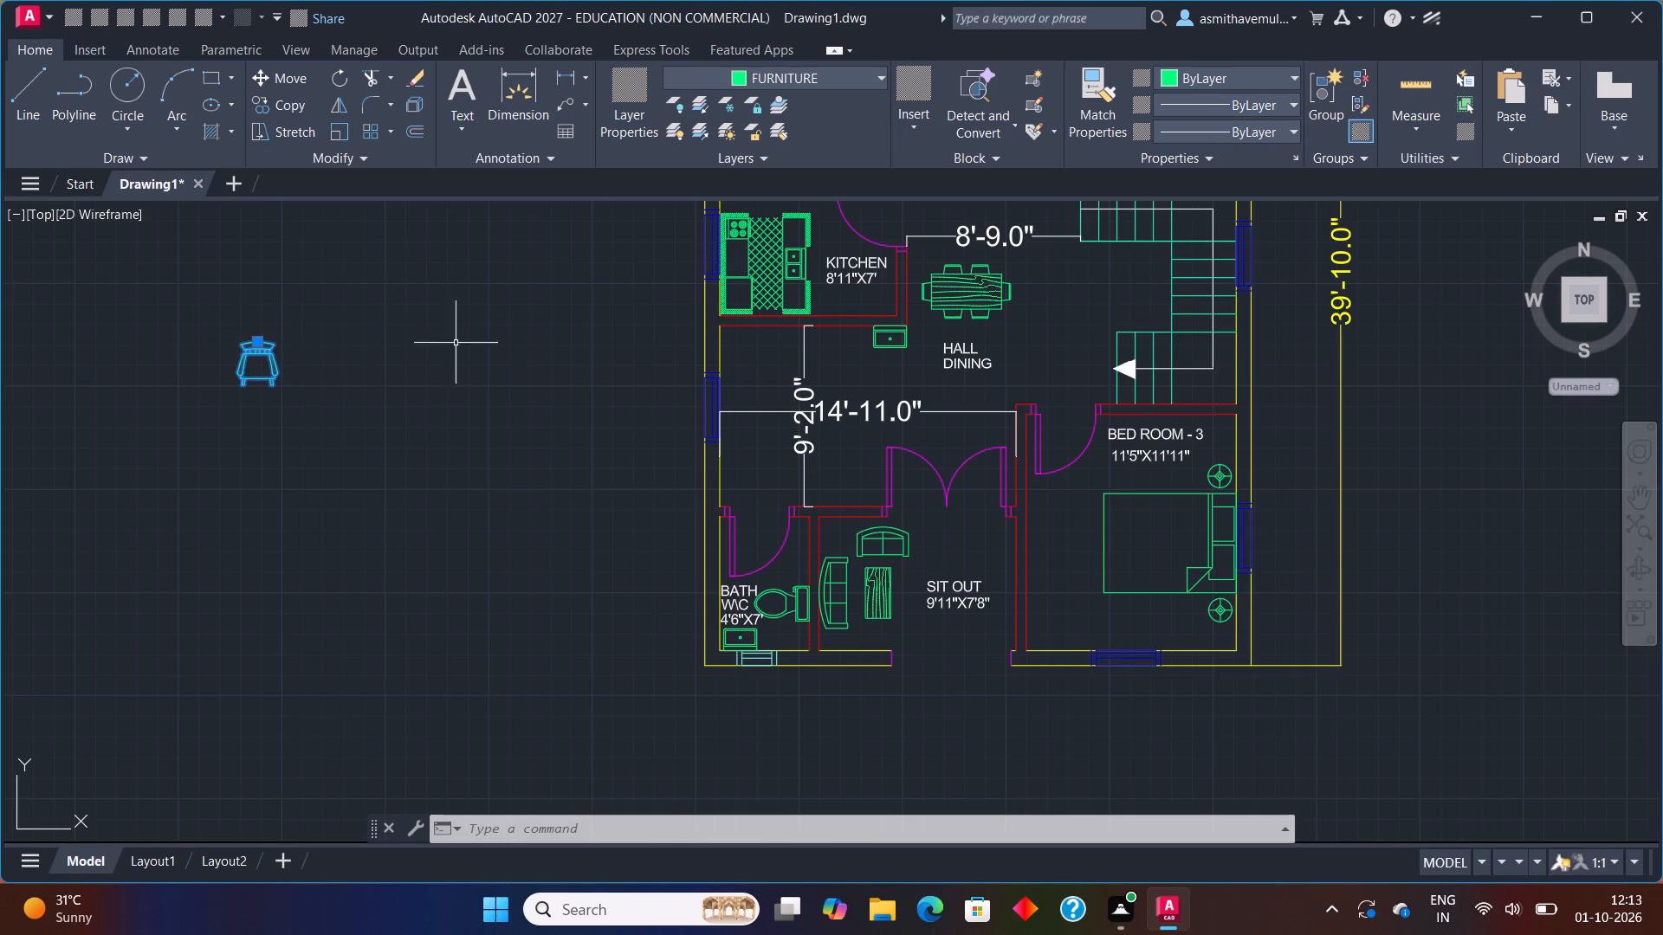
middle_click_drag(637, 321, 409, 480)
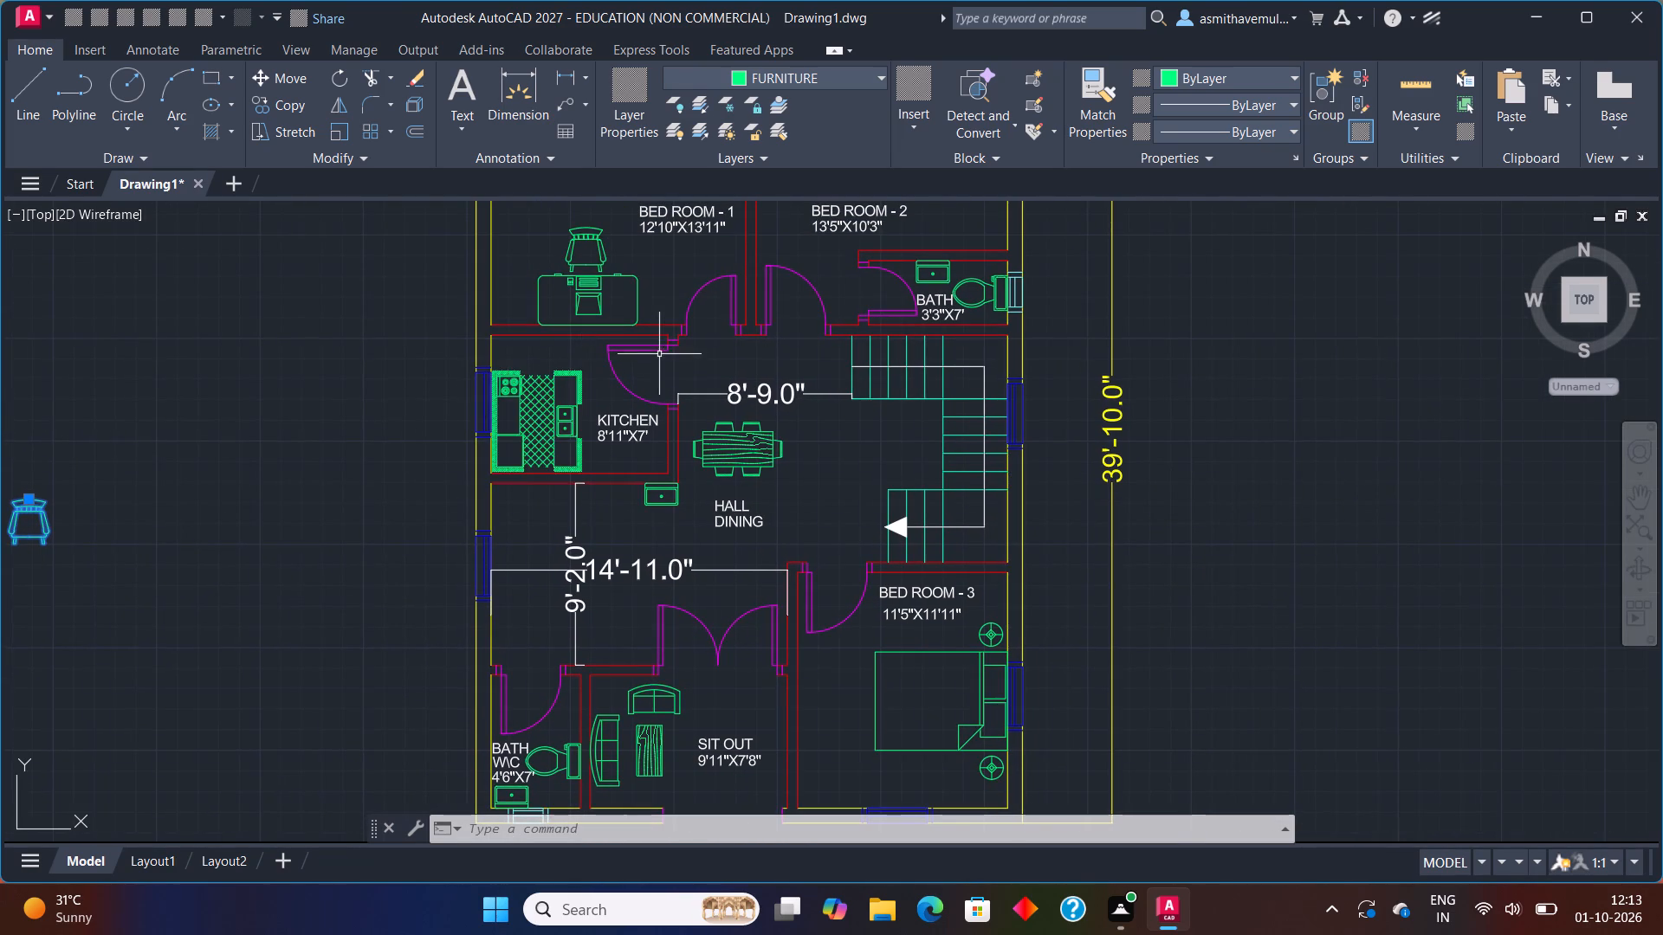
middle_click_drag(665, 351, 560, 531)
middle_click_drag(271, 481, 486, 370)
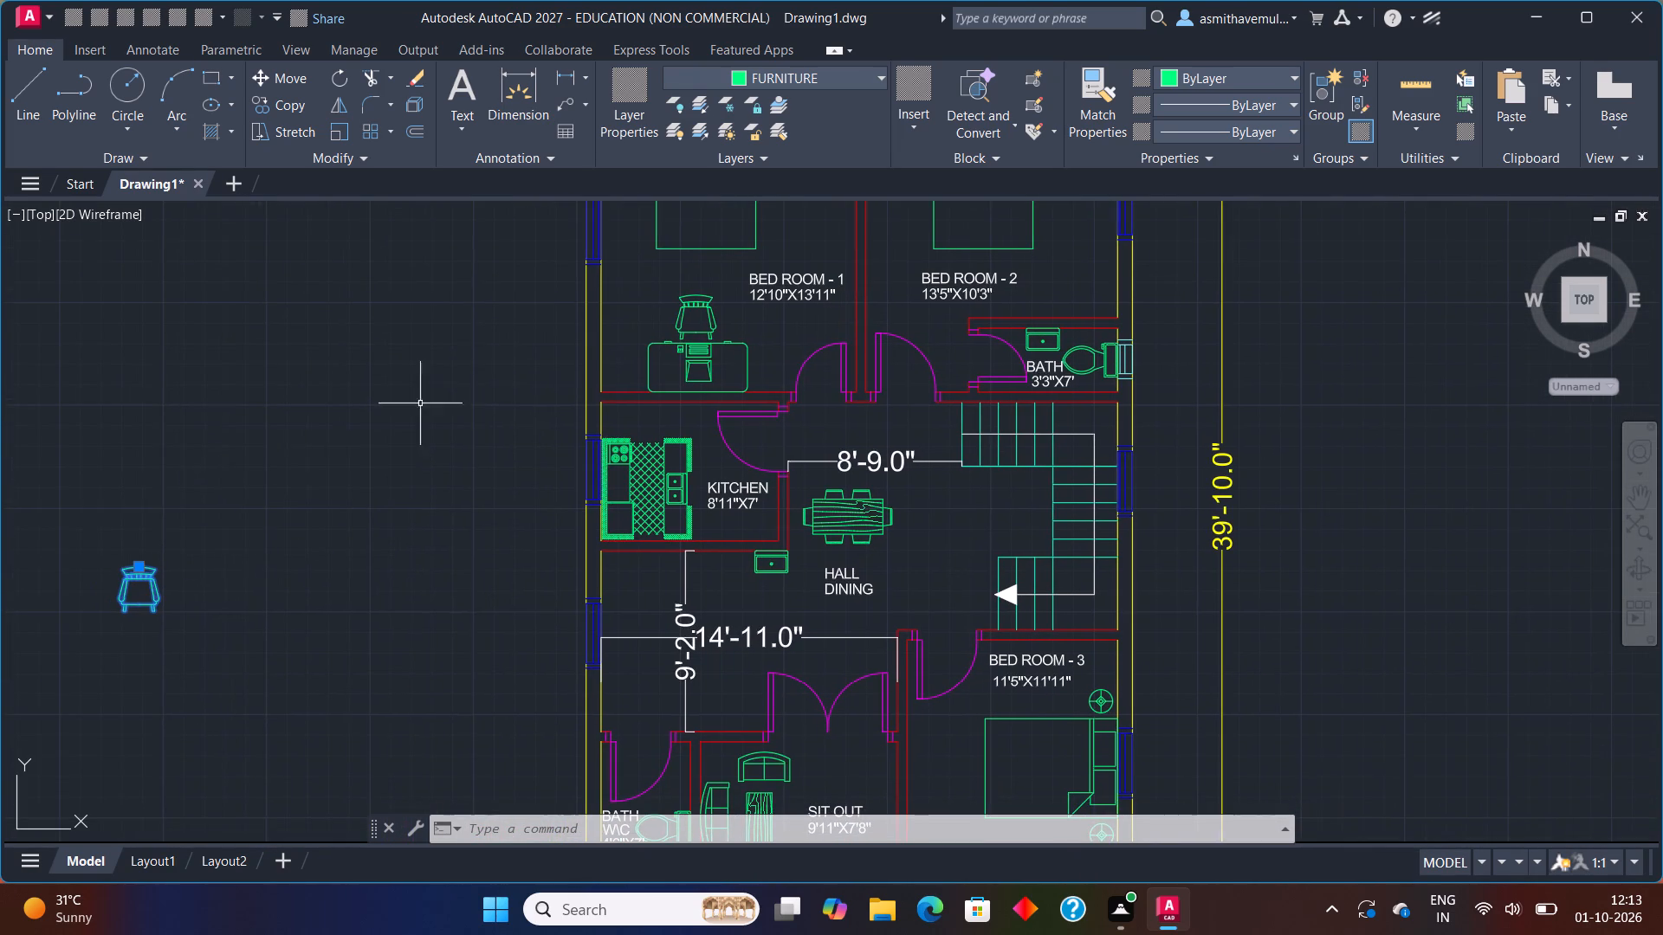
type("COPY")
key("Return")
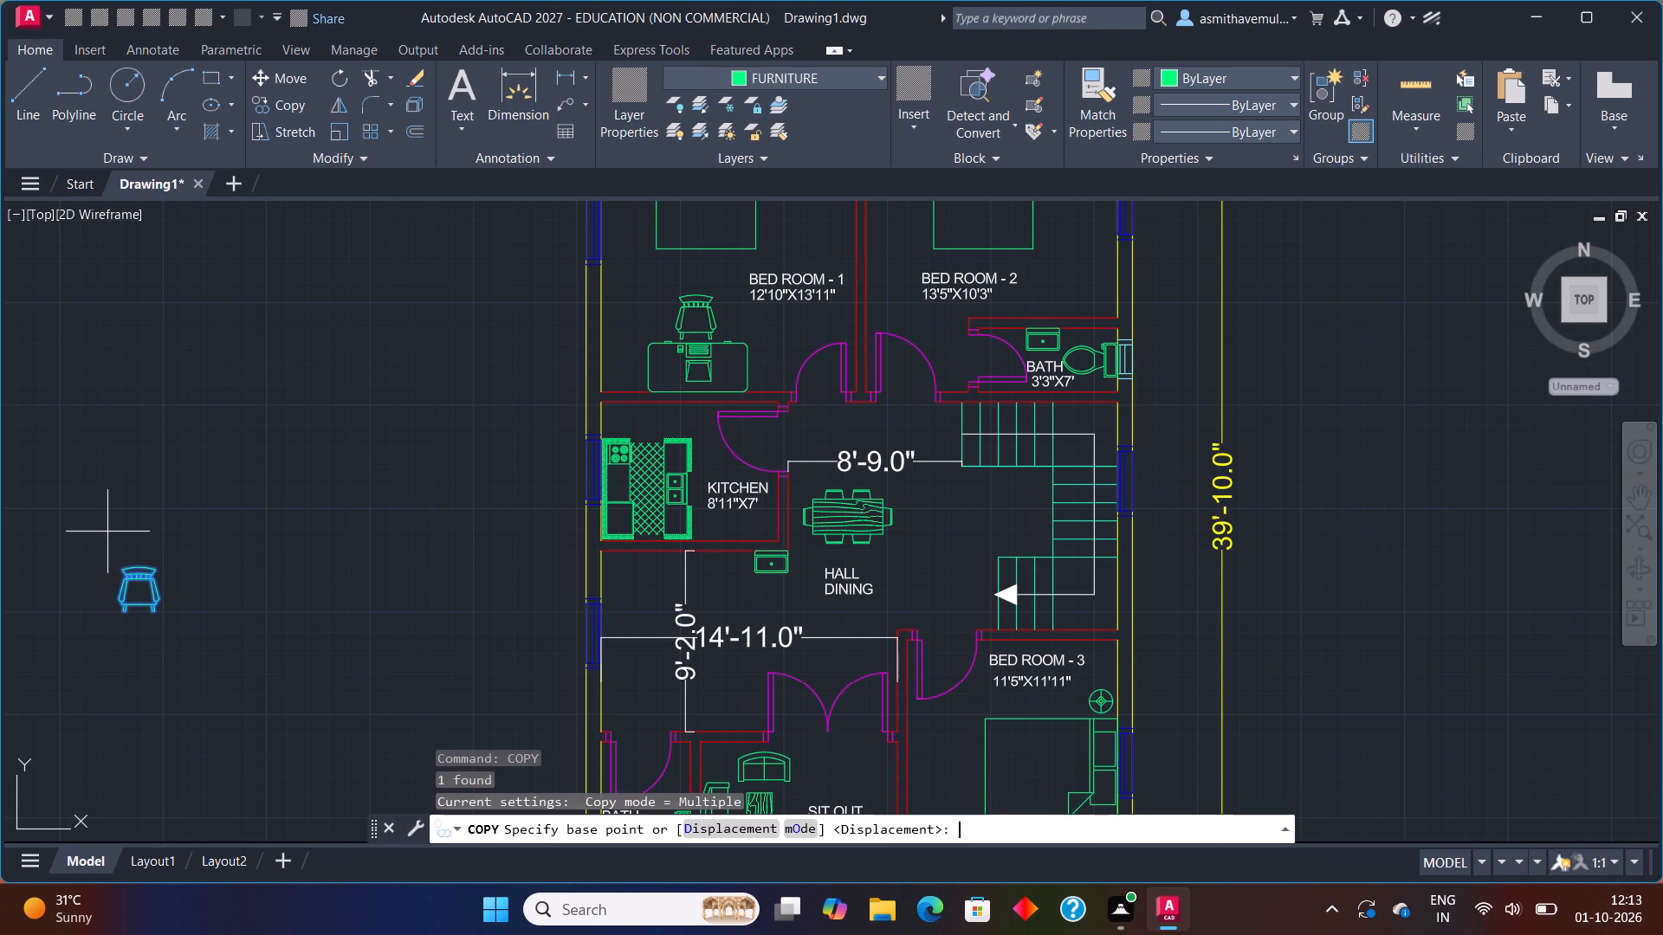
left_click(142, 565)
left_click(408, 535)
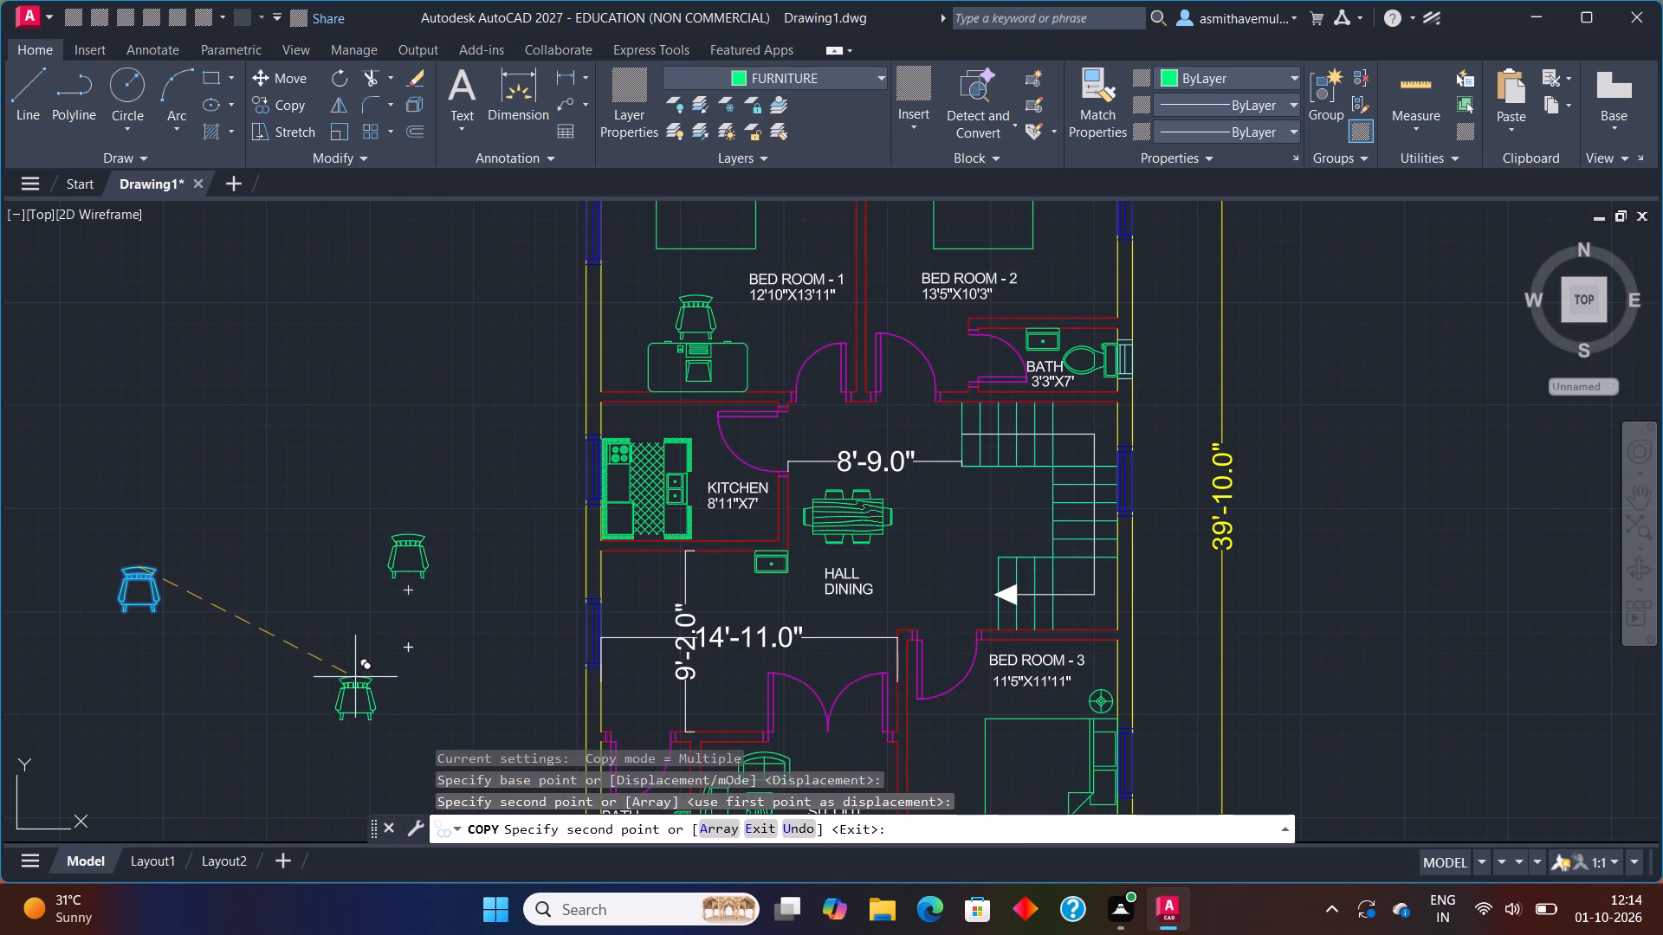
key("Escape")
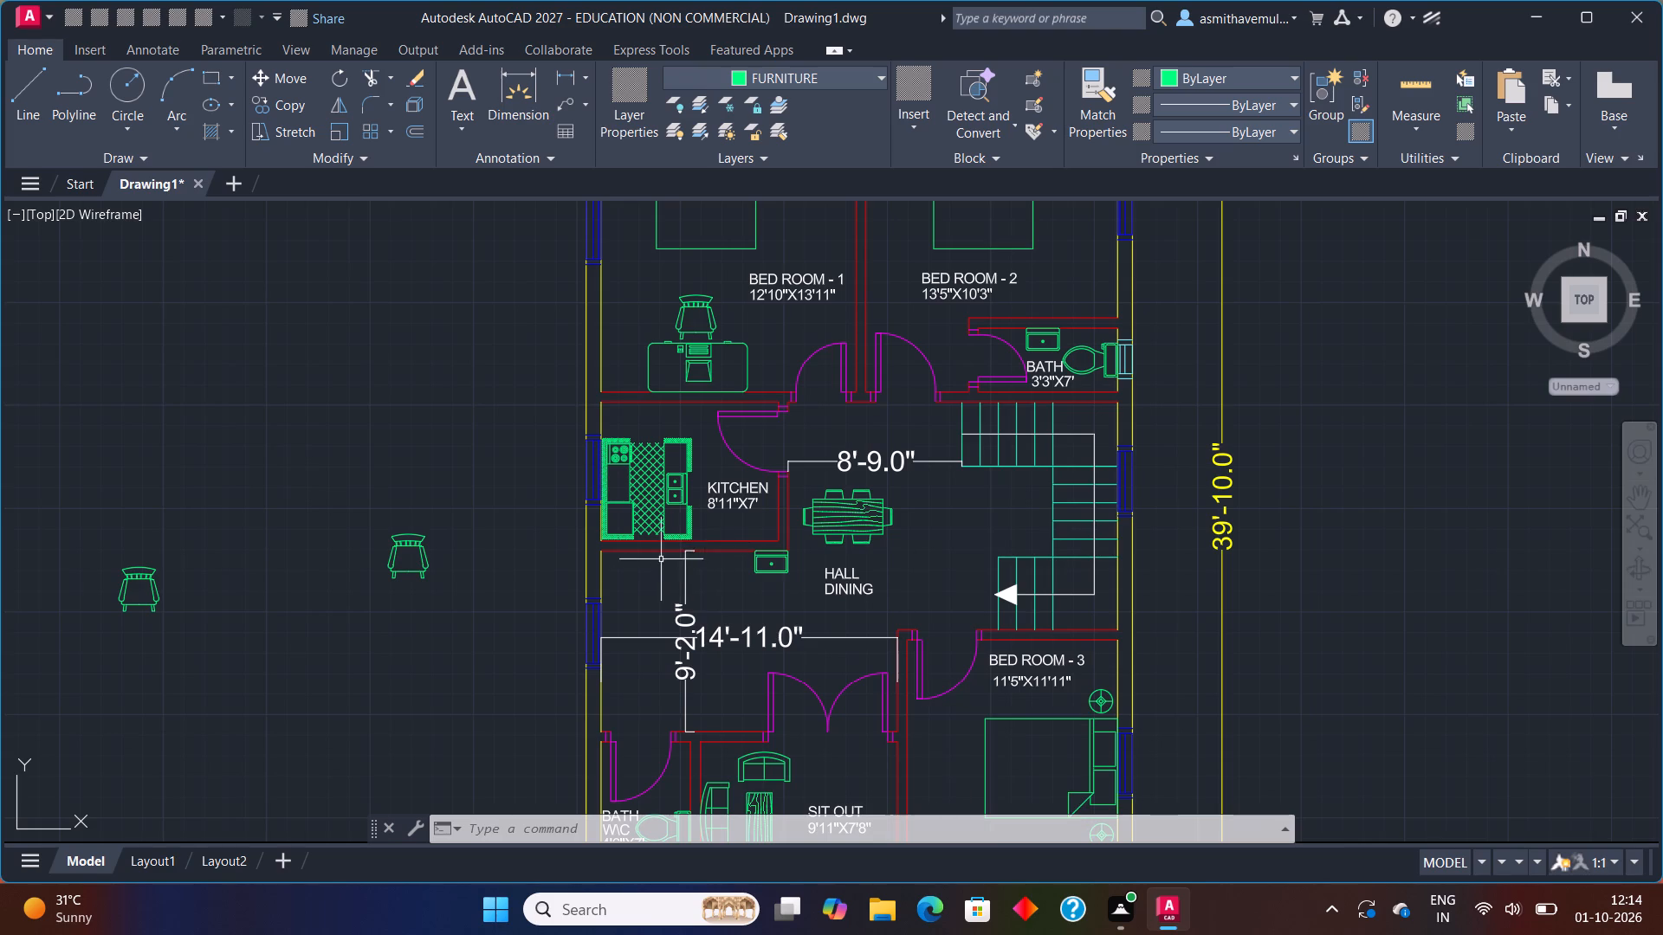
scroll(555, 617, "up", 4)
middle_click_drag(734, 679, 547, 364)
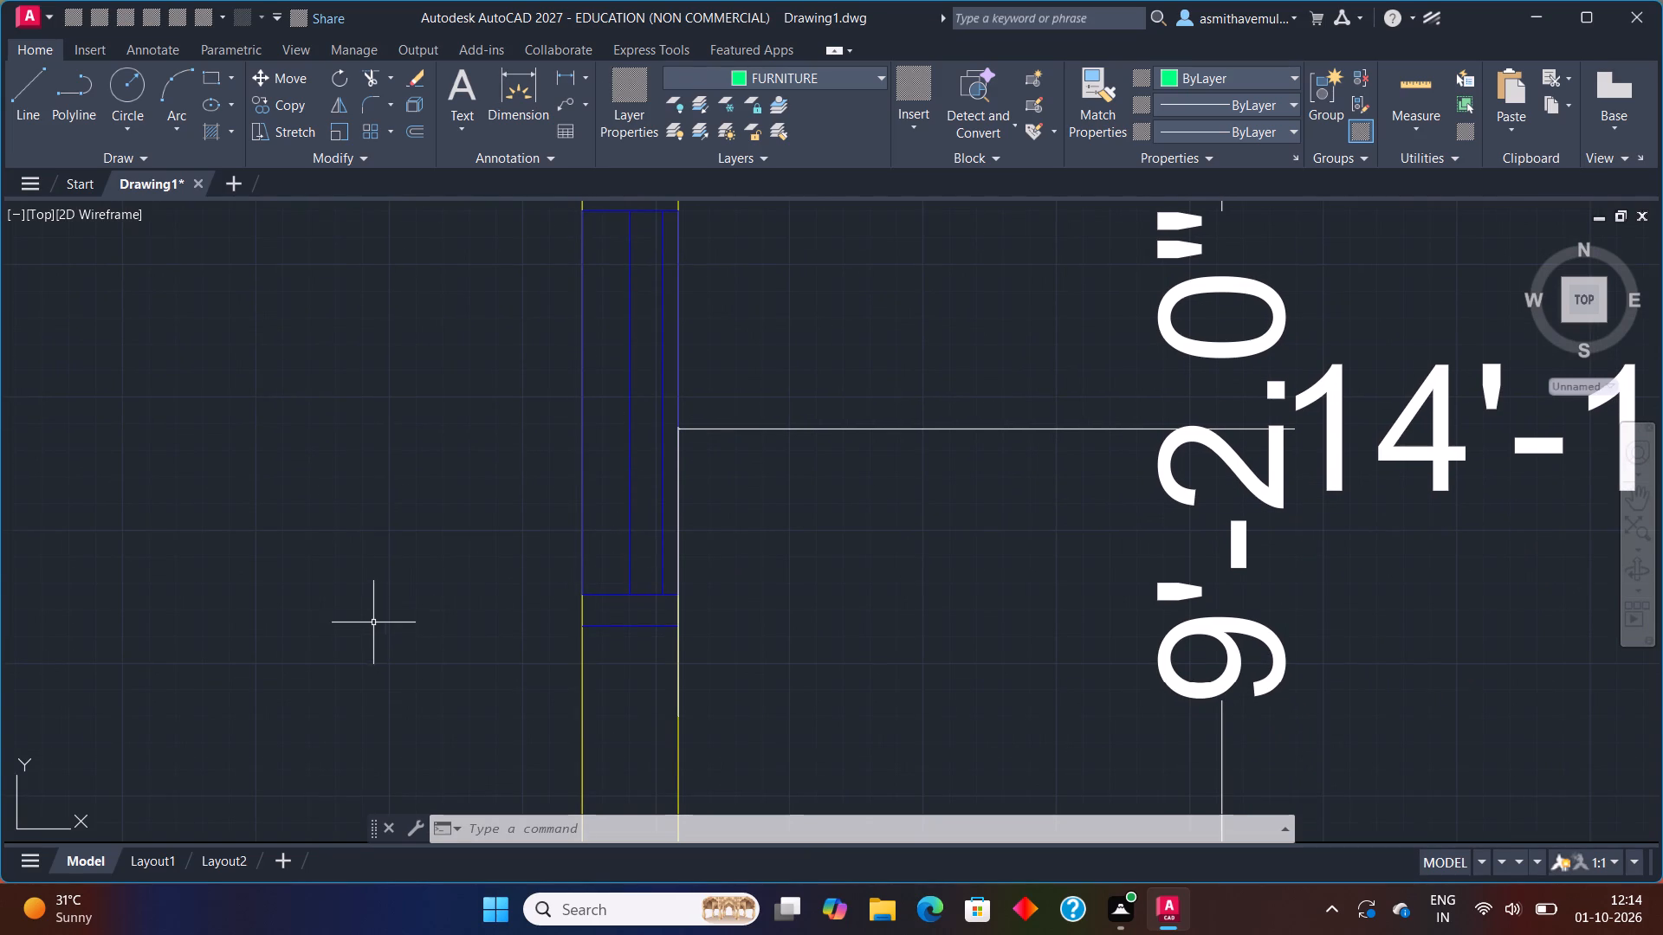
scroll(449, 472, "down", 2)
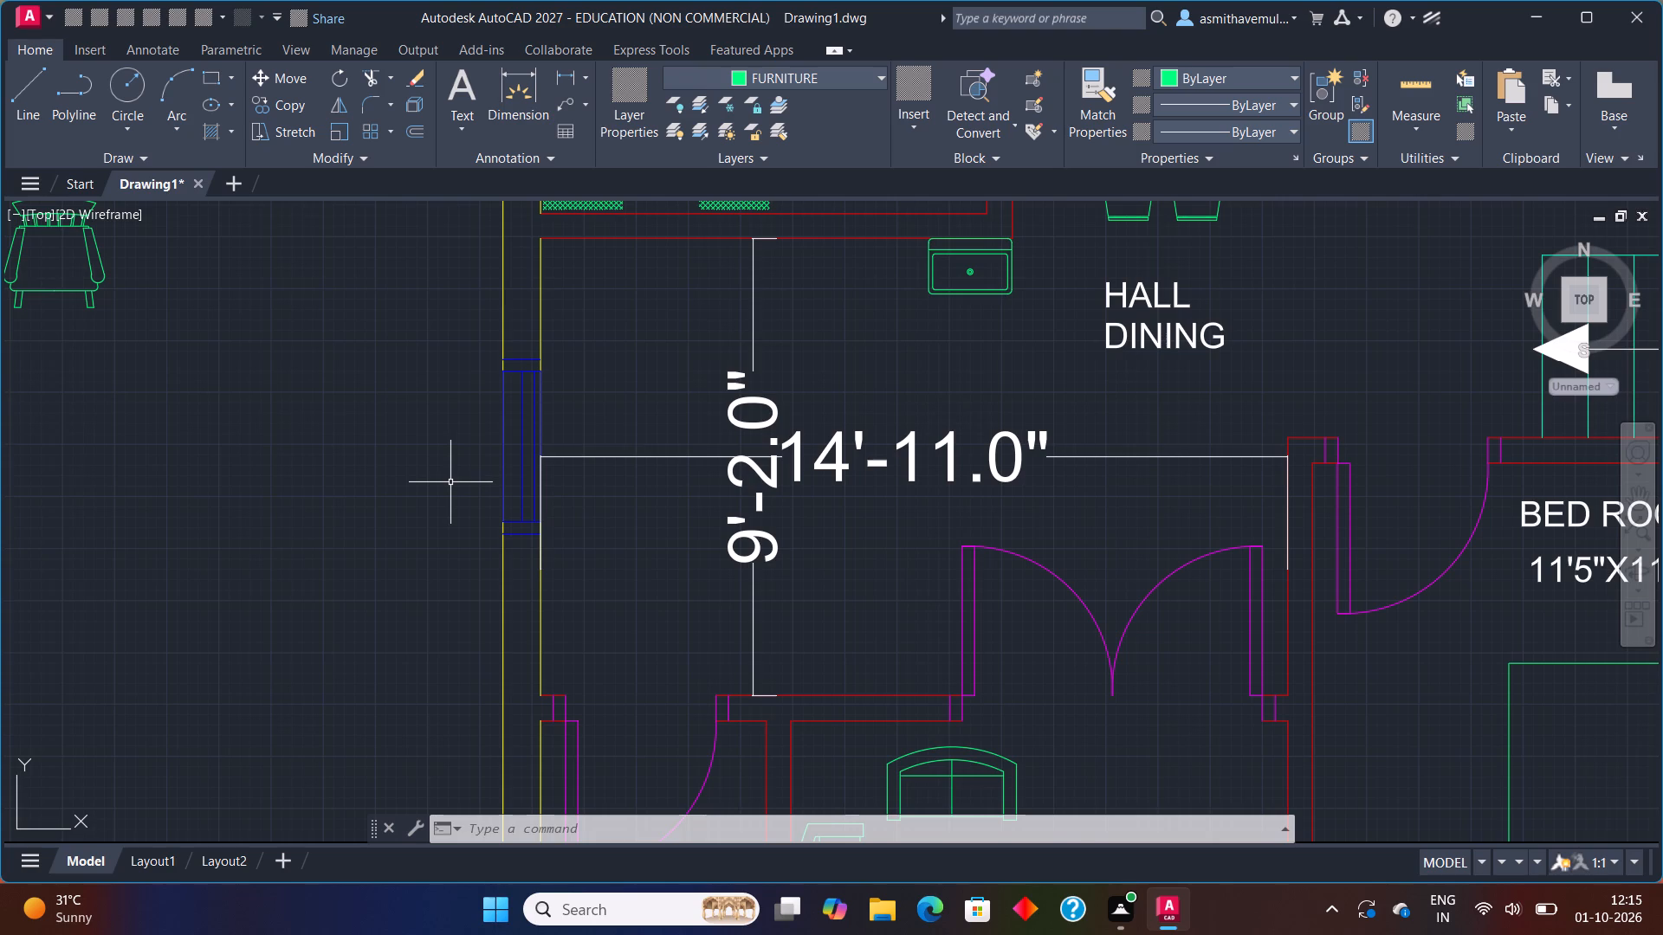
Move one rocking chair from the area west of the plan into Bed Room 2, between the bed and the east wall.
scroll(414, 481, "down", 1)
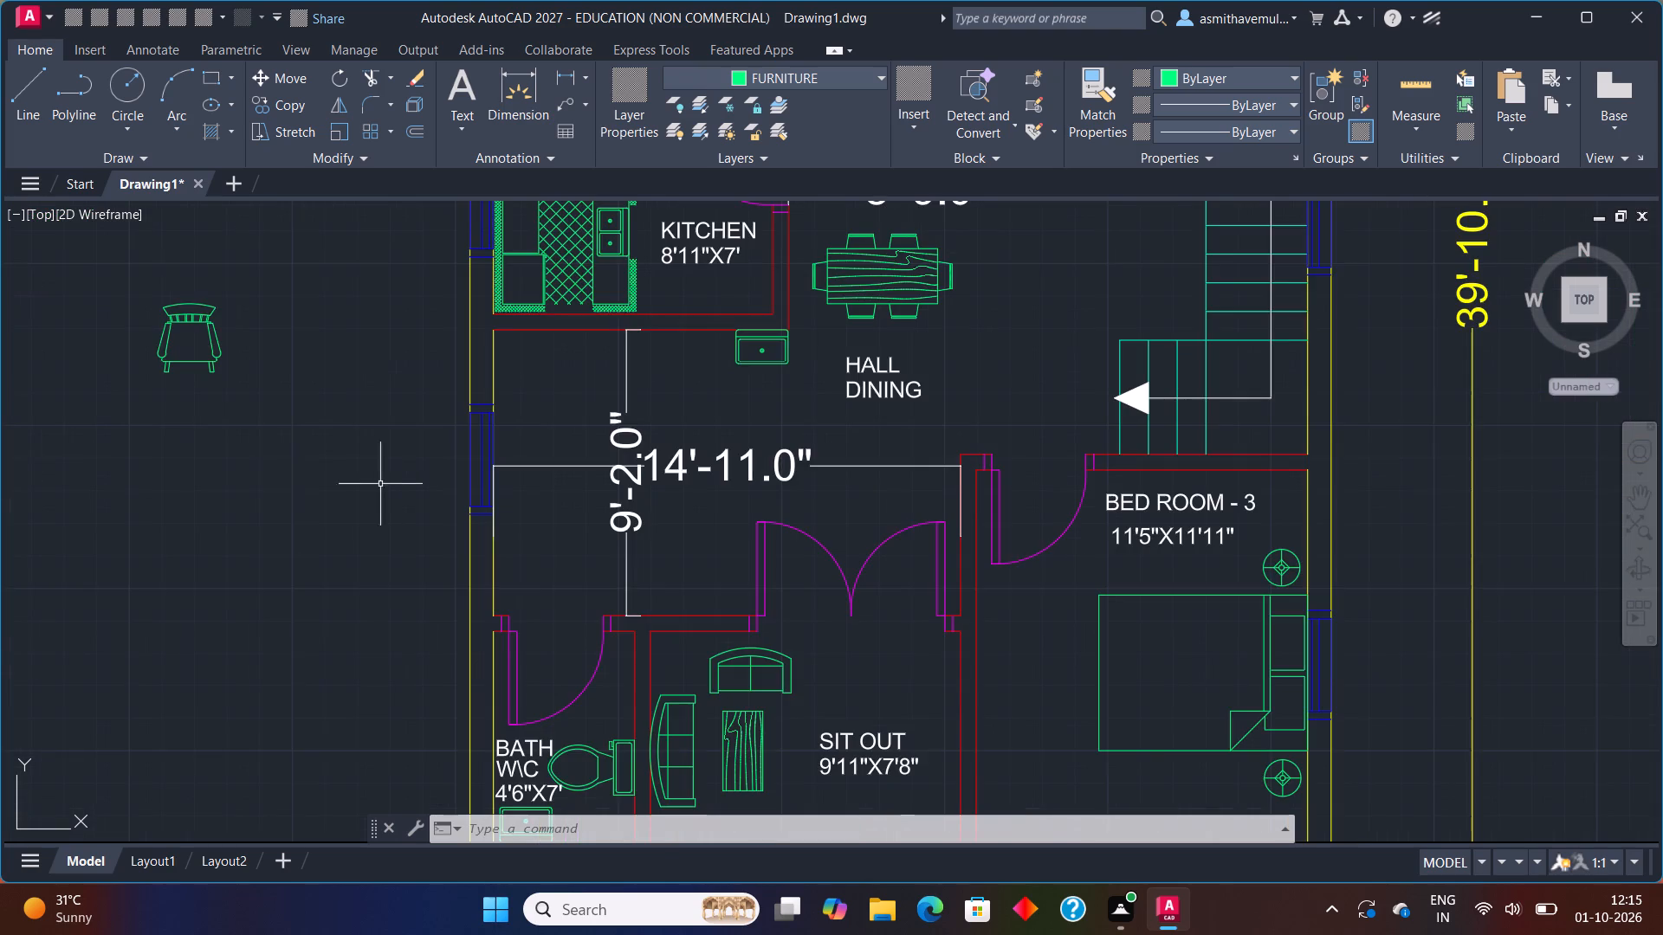
scroll(217, 436, "down", 1)
left_click_drag(212, 351, 182, 380)
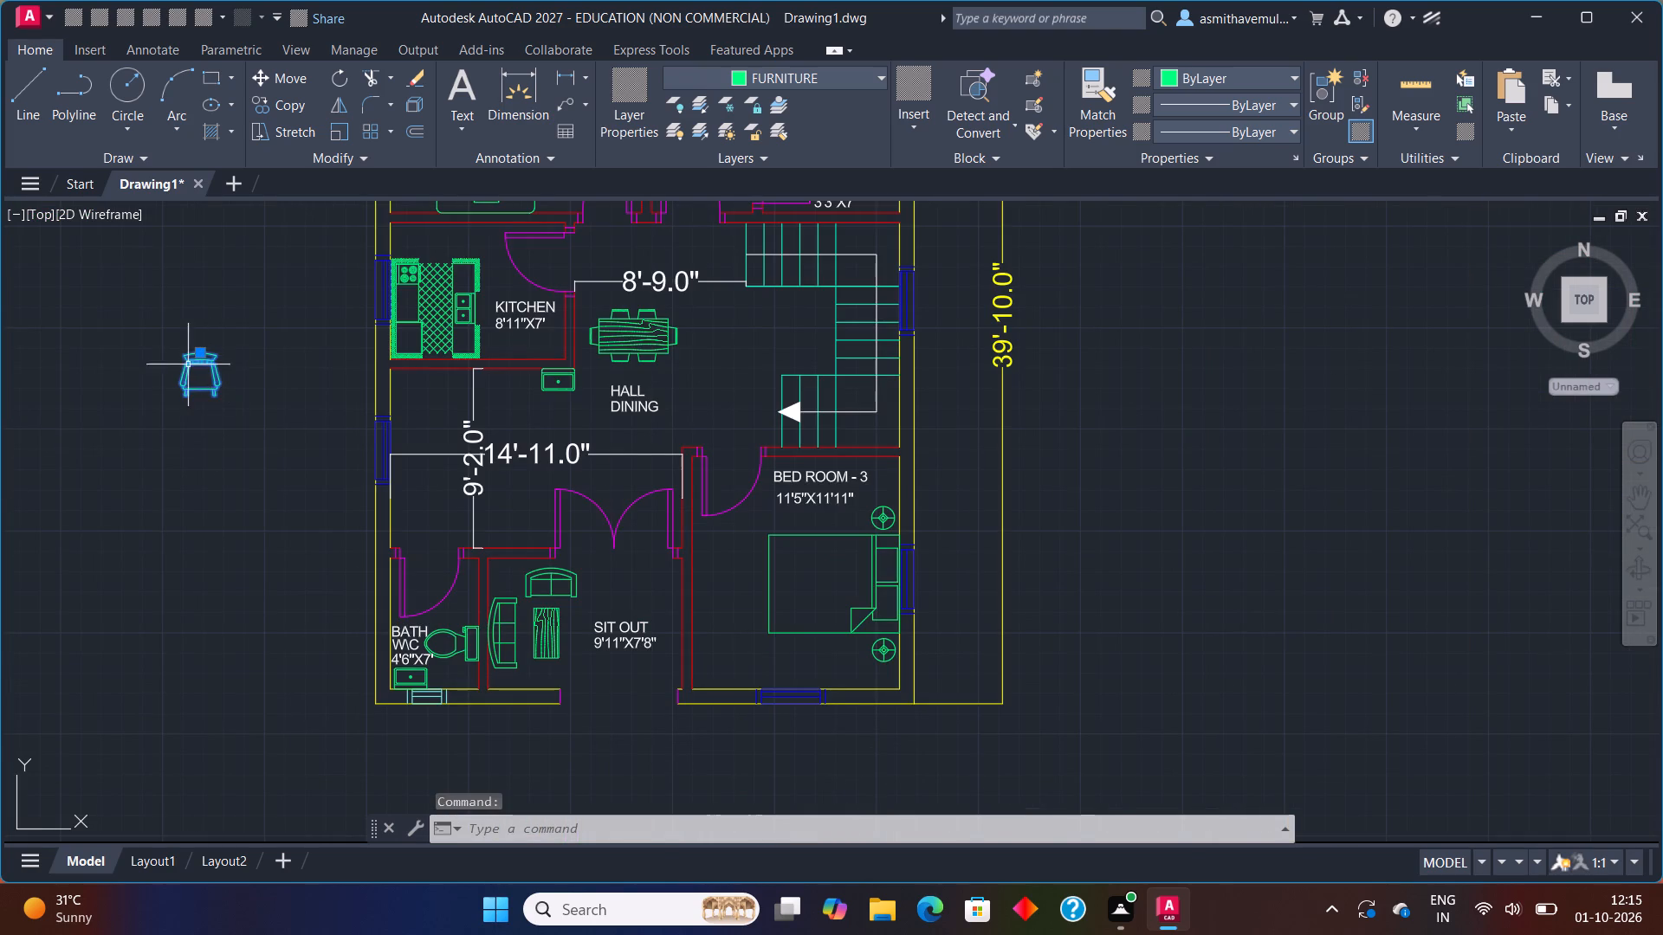
left_click_drag(182, 380, 179, 388)
key("m")
key("Return")
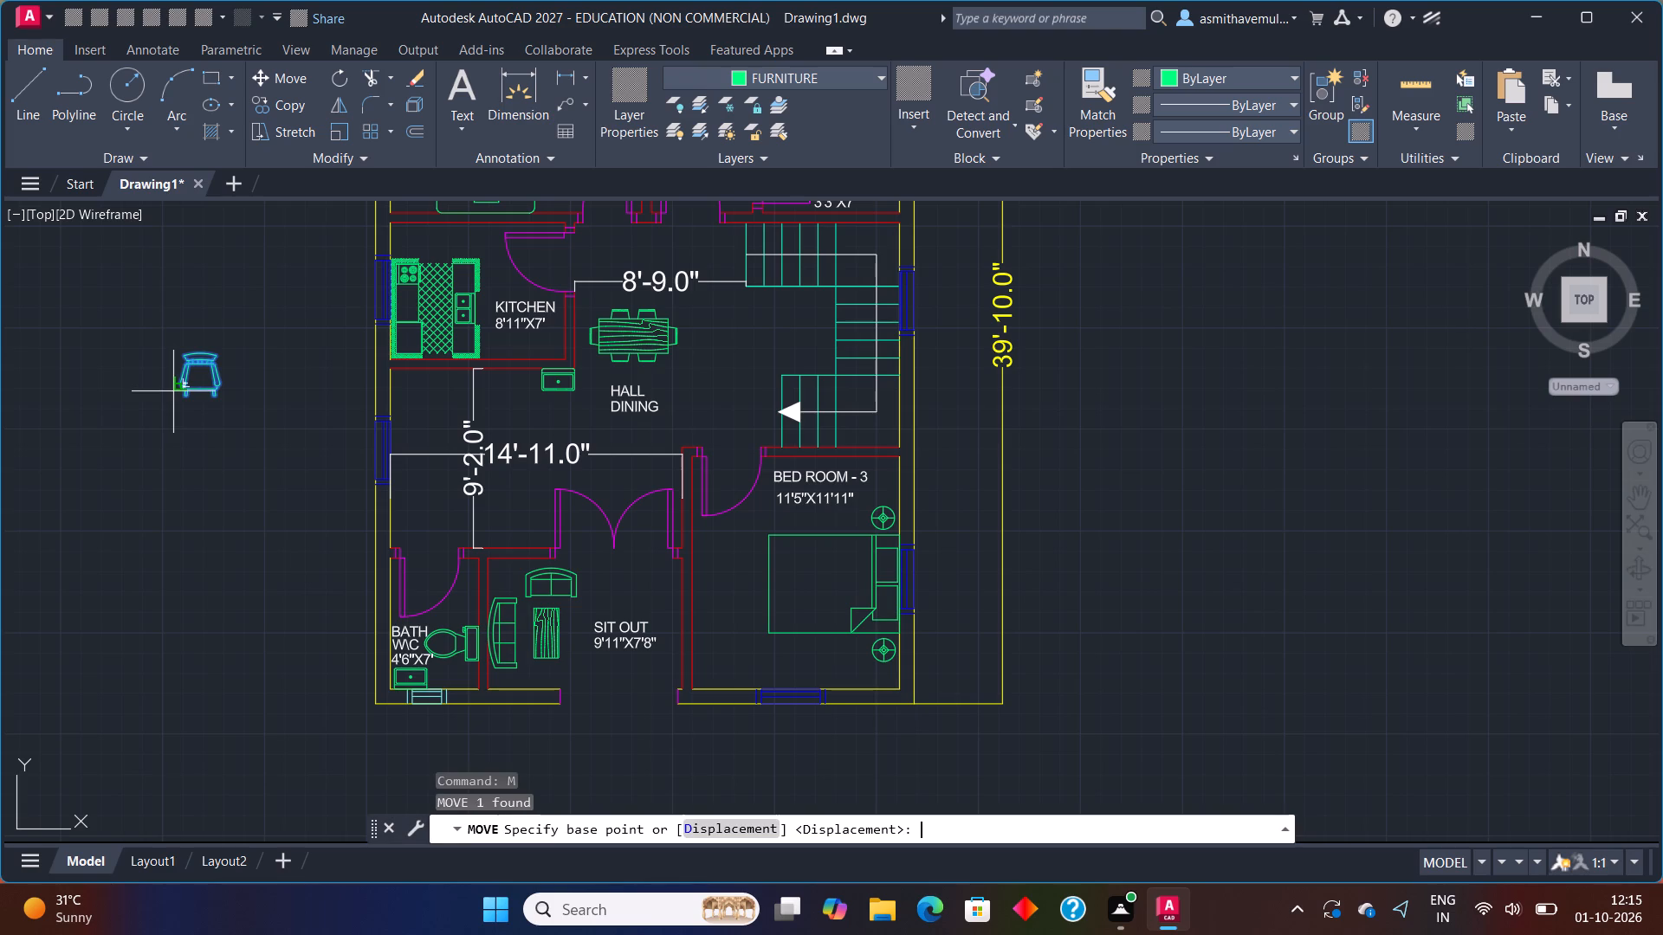
left_click(208, 388)
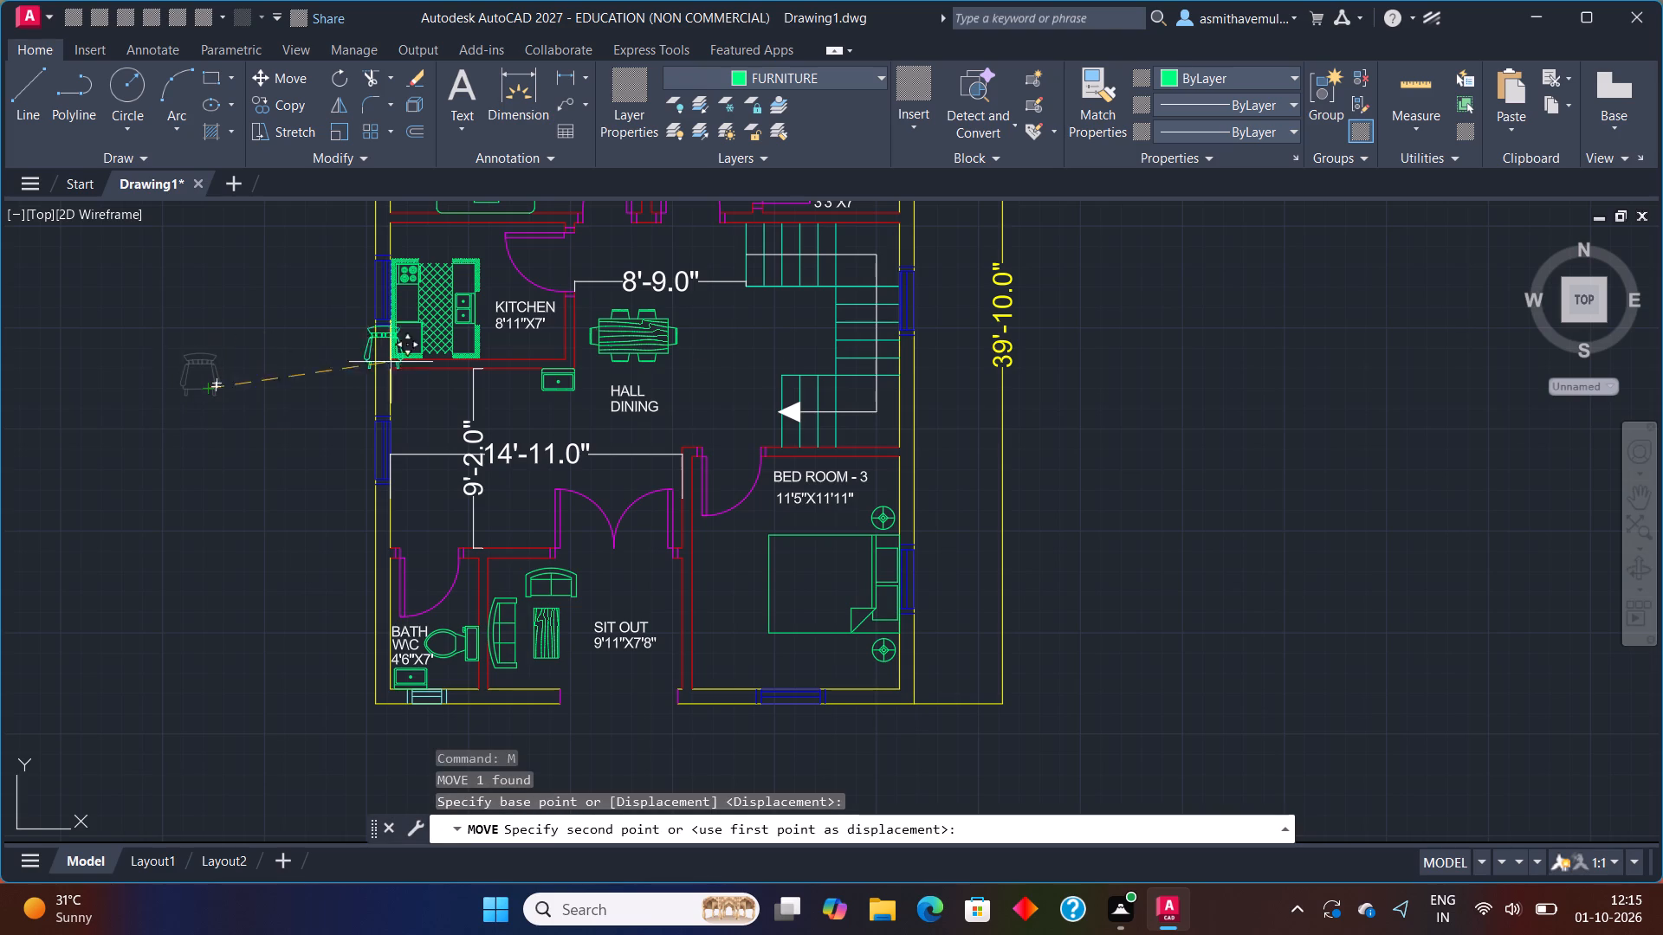
middle_click_drag(946, 373, 782, 581)
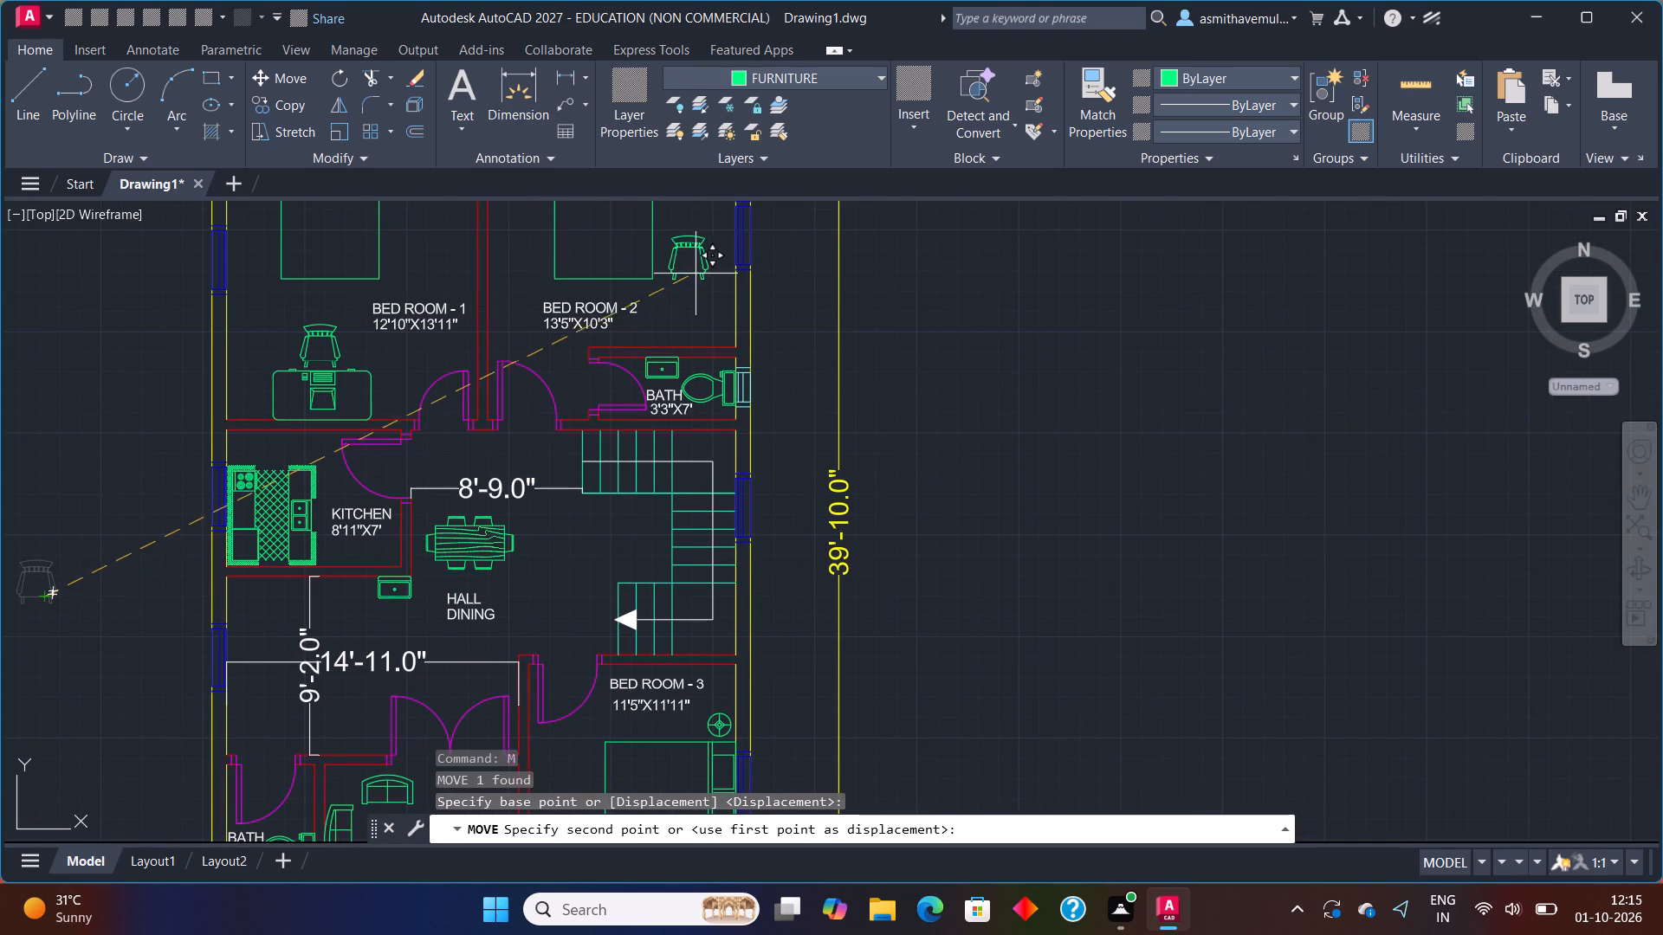
middle_click_drag(690, 267, 523, 437)
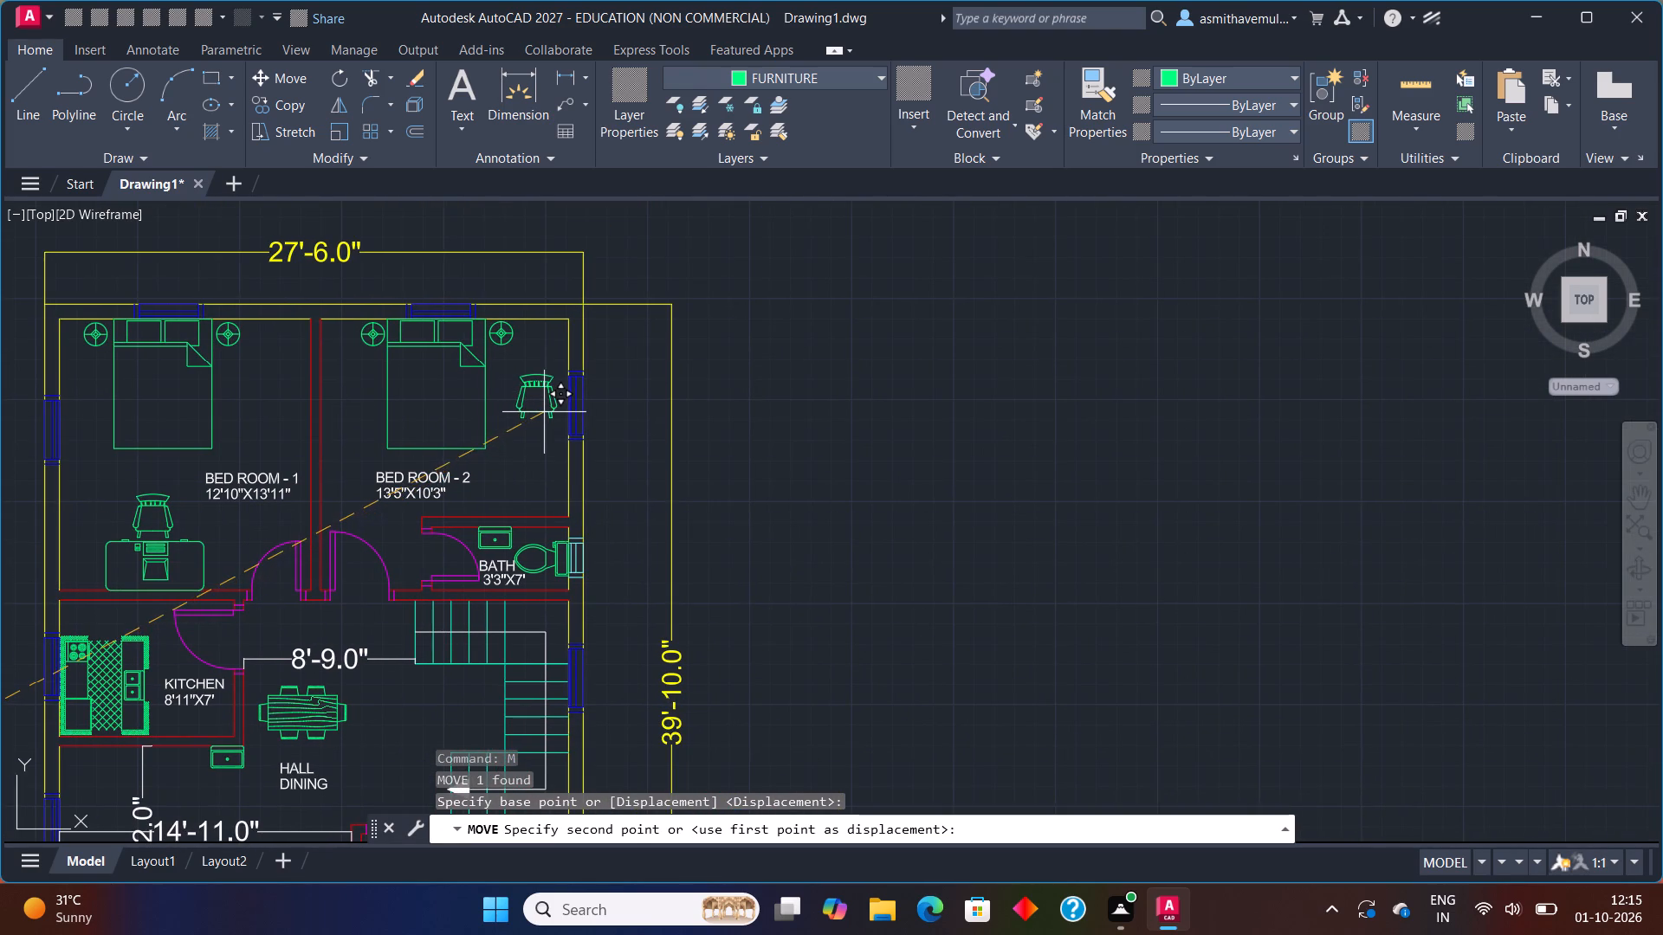
left_click_drag(538, 420, 551, 421)
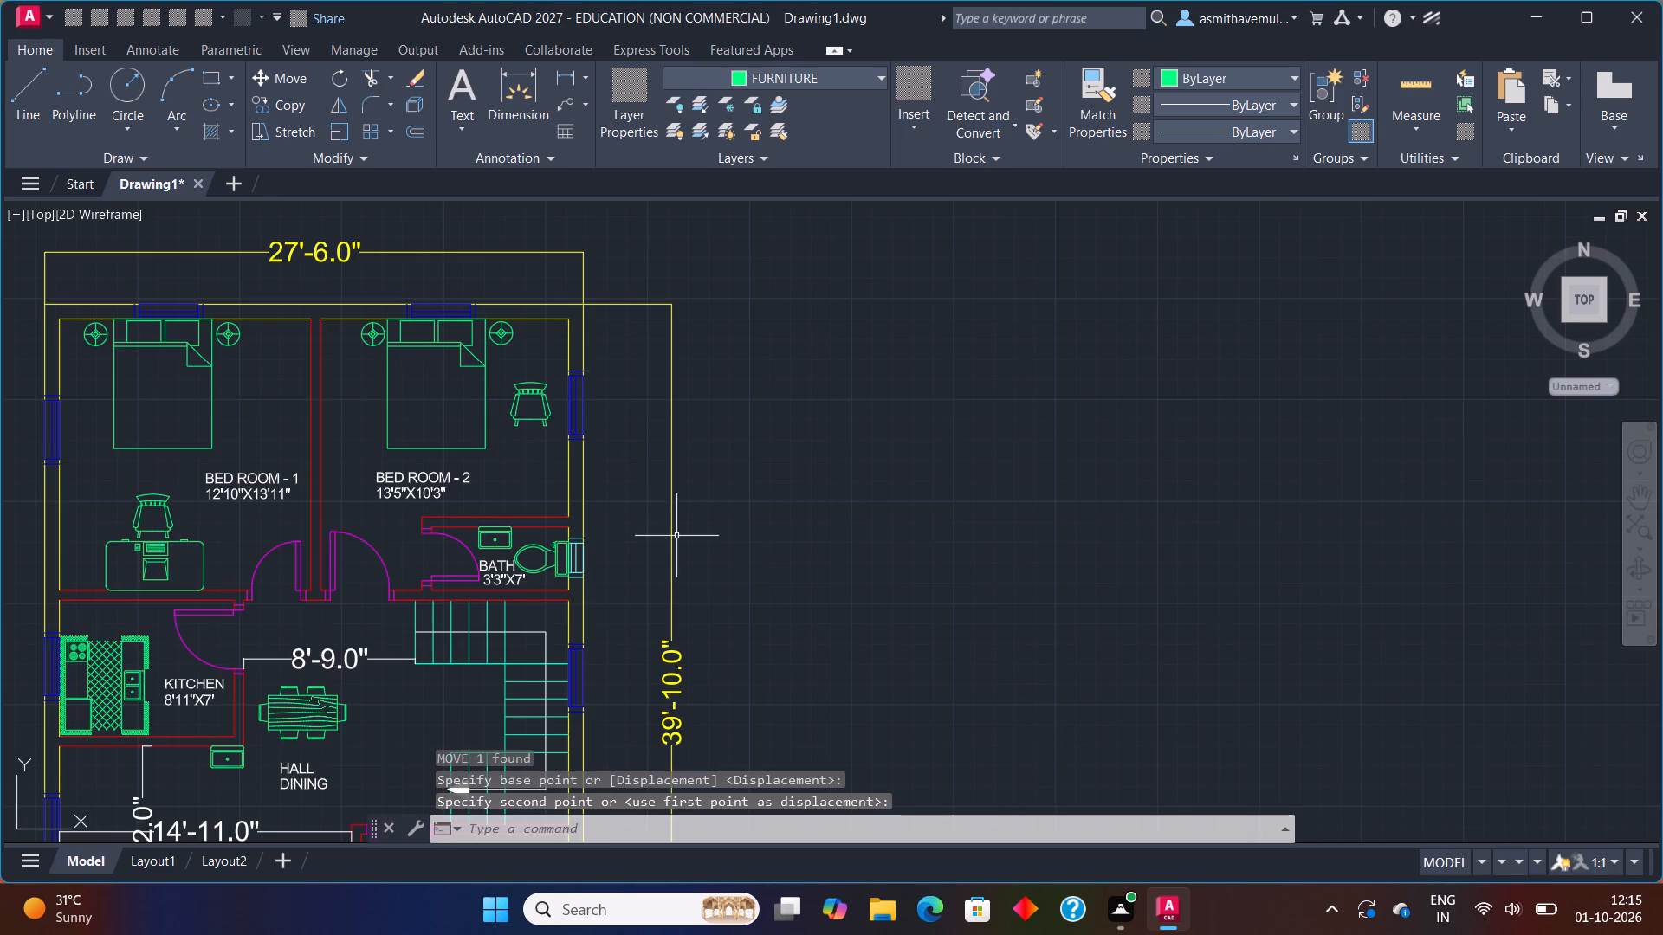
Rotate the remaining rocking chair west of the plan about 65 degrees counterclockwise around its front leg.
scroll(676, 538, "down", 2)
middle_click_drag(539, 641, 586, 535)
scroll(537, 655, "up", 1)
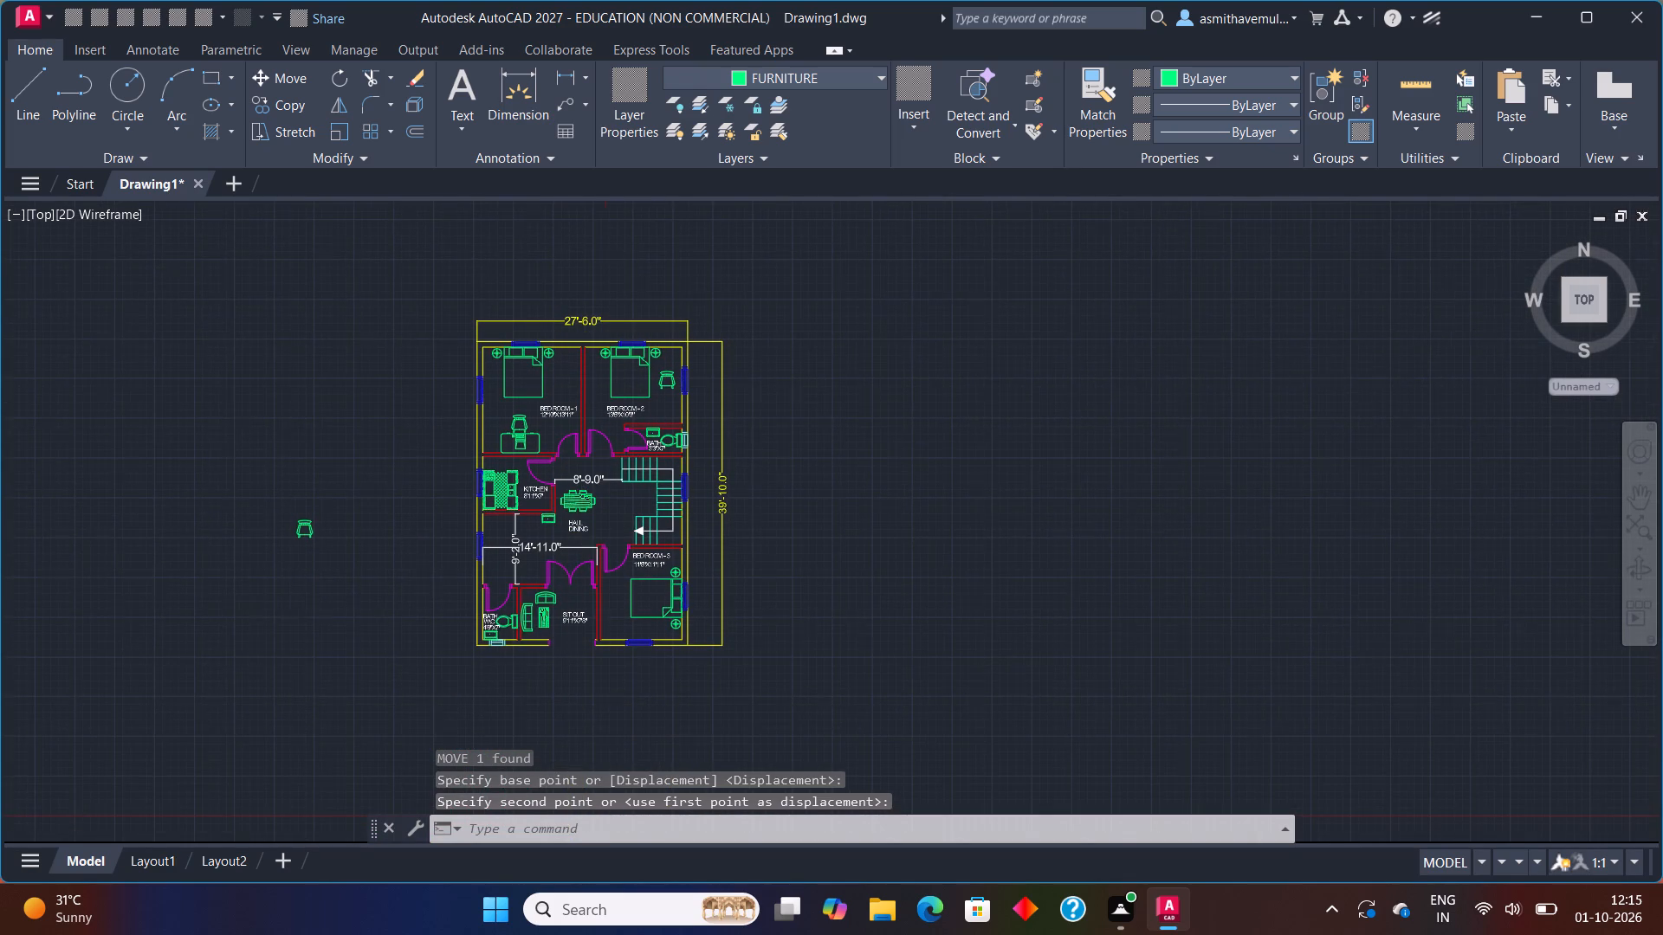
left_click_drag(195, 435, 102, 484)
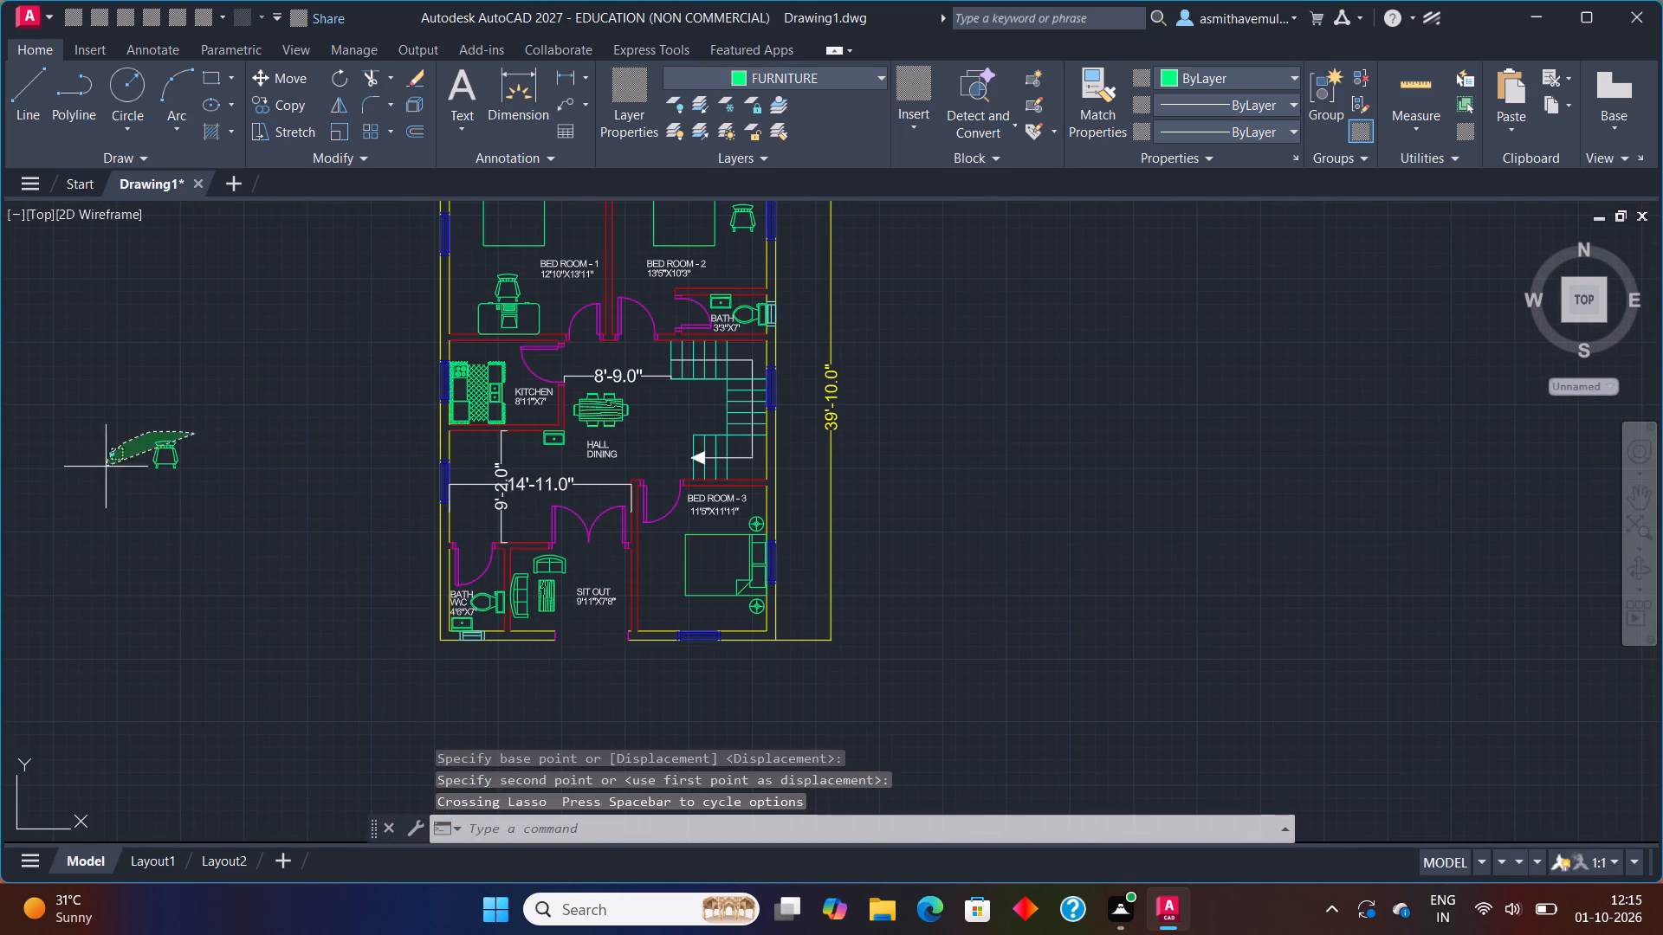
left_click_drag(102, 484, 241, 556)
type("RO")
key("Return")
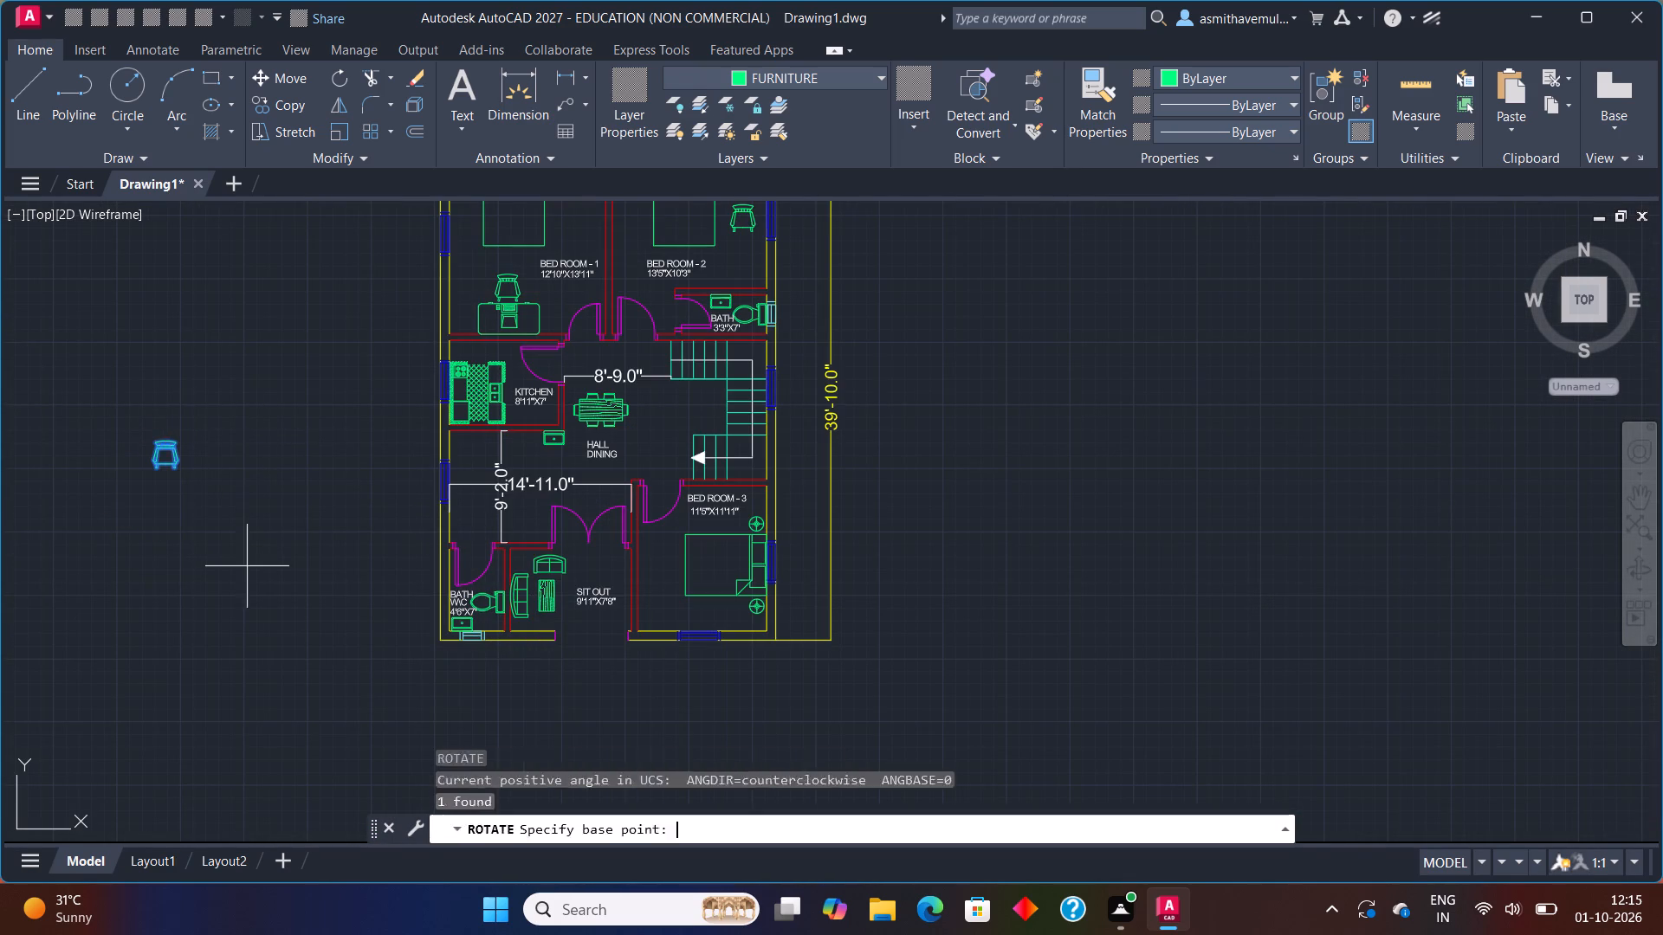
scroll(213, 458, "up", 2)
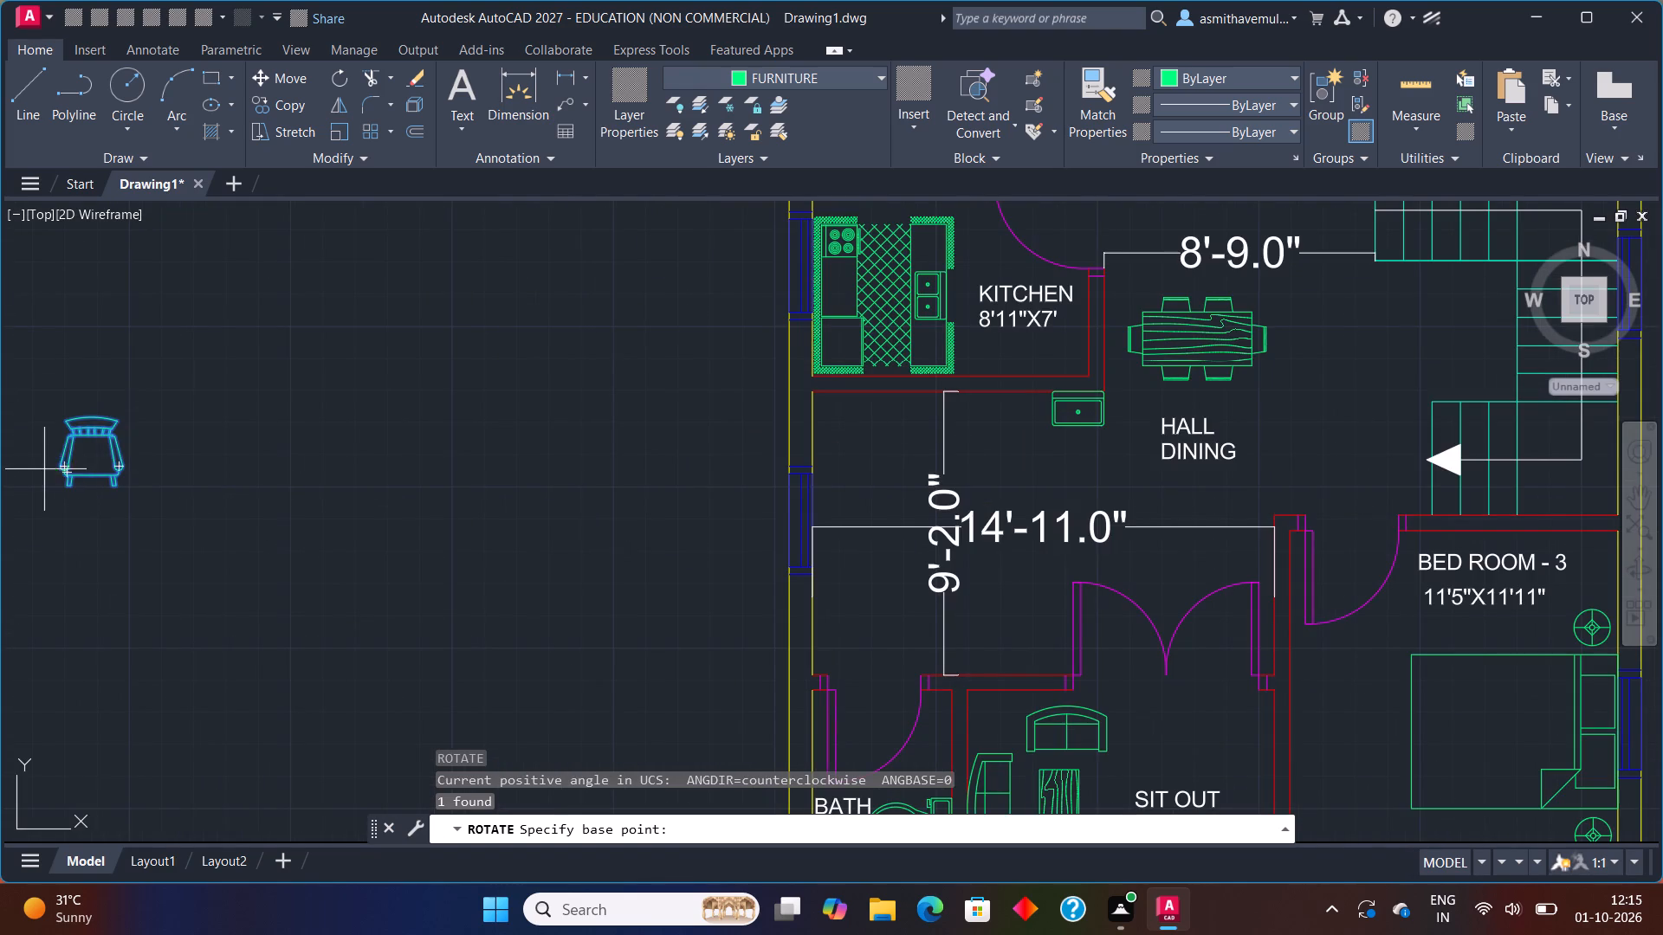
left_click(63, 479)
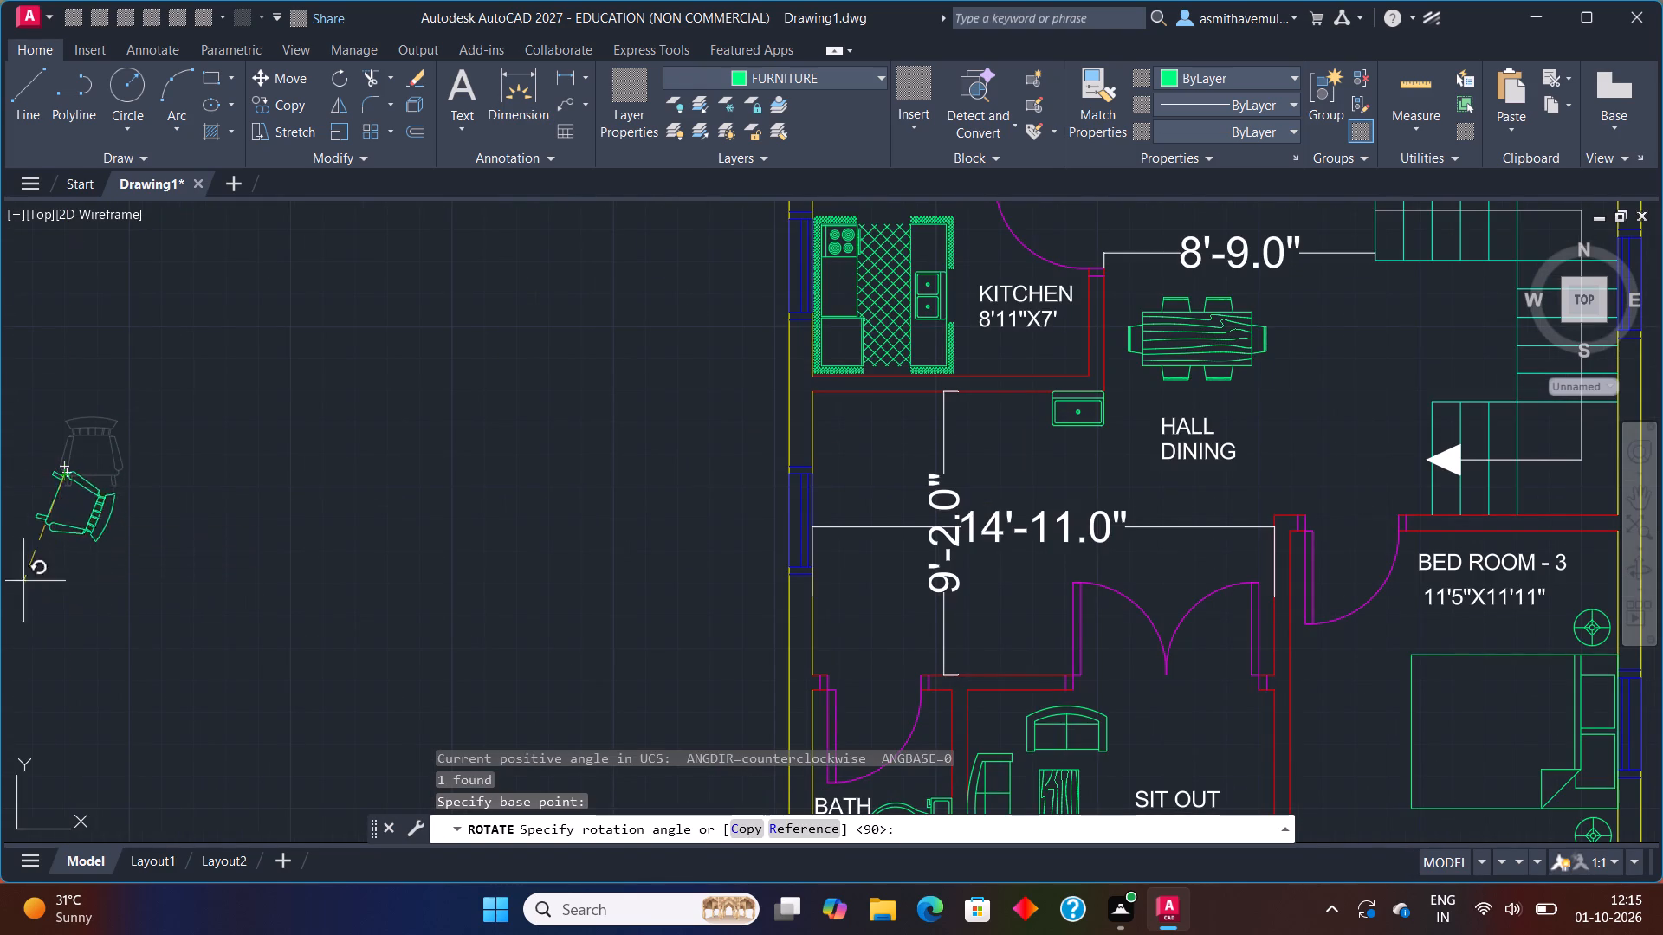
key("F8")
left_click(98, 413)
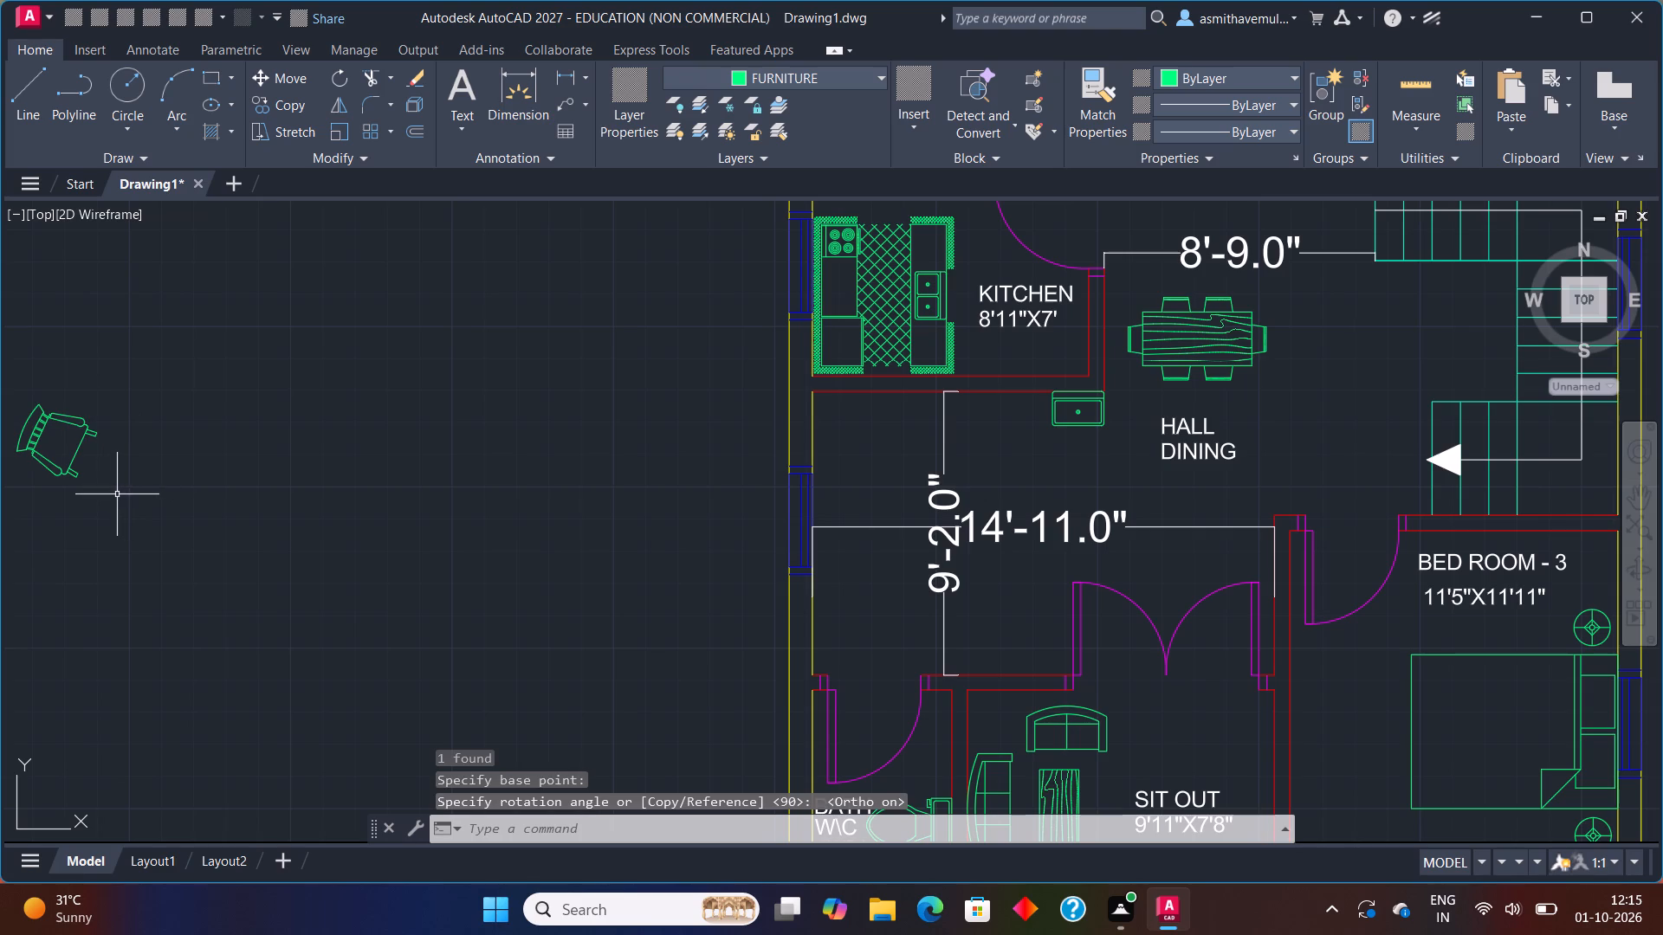
Delete the tilted rocking chair west of the plan.
left_click(80, 422)
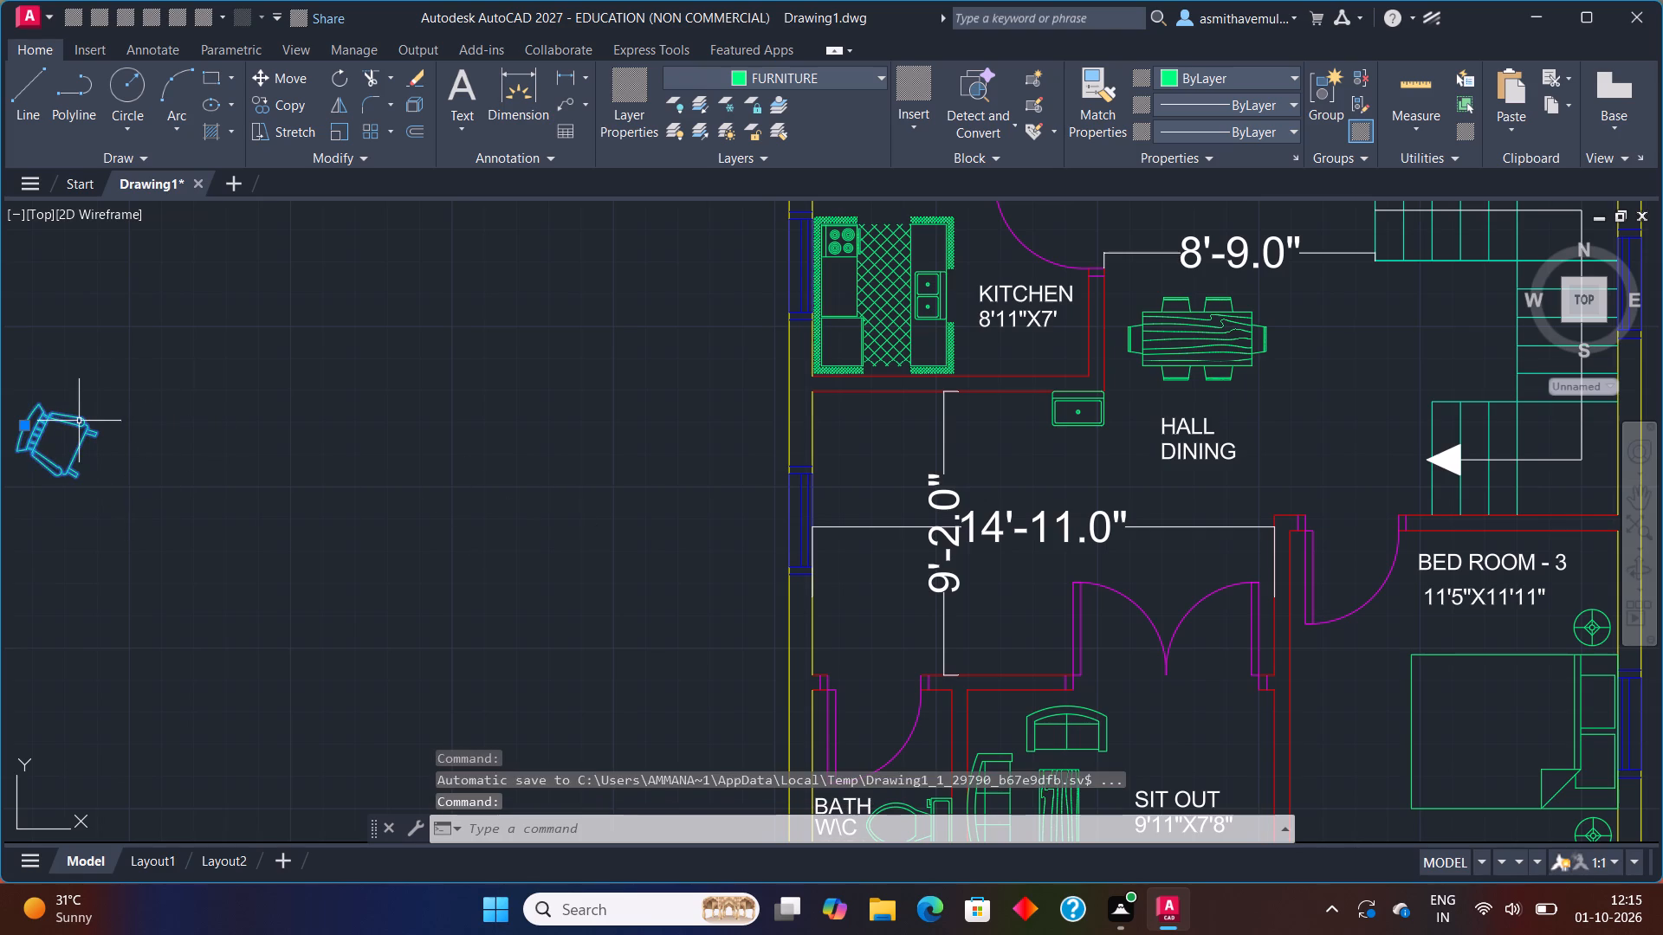
key("Delete")
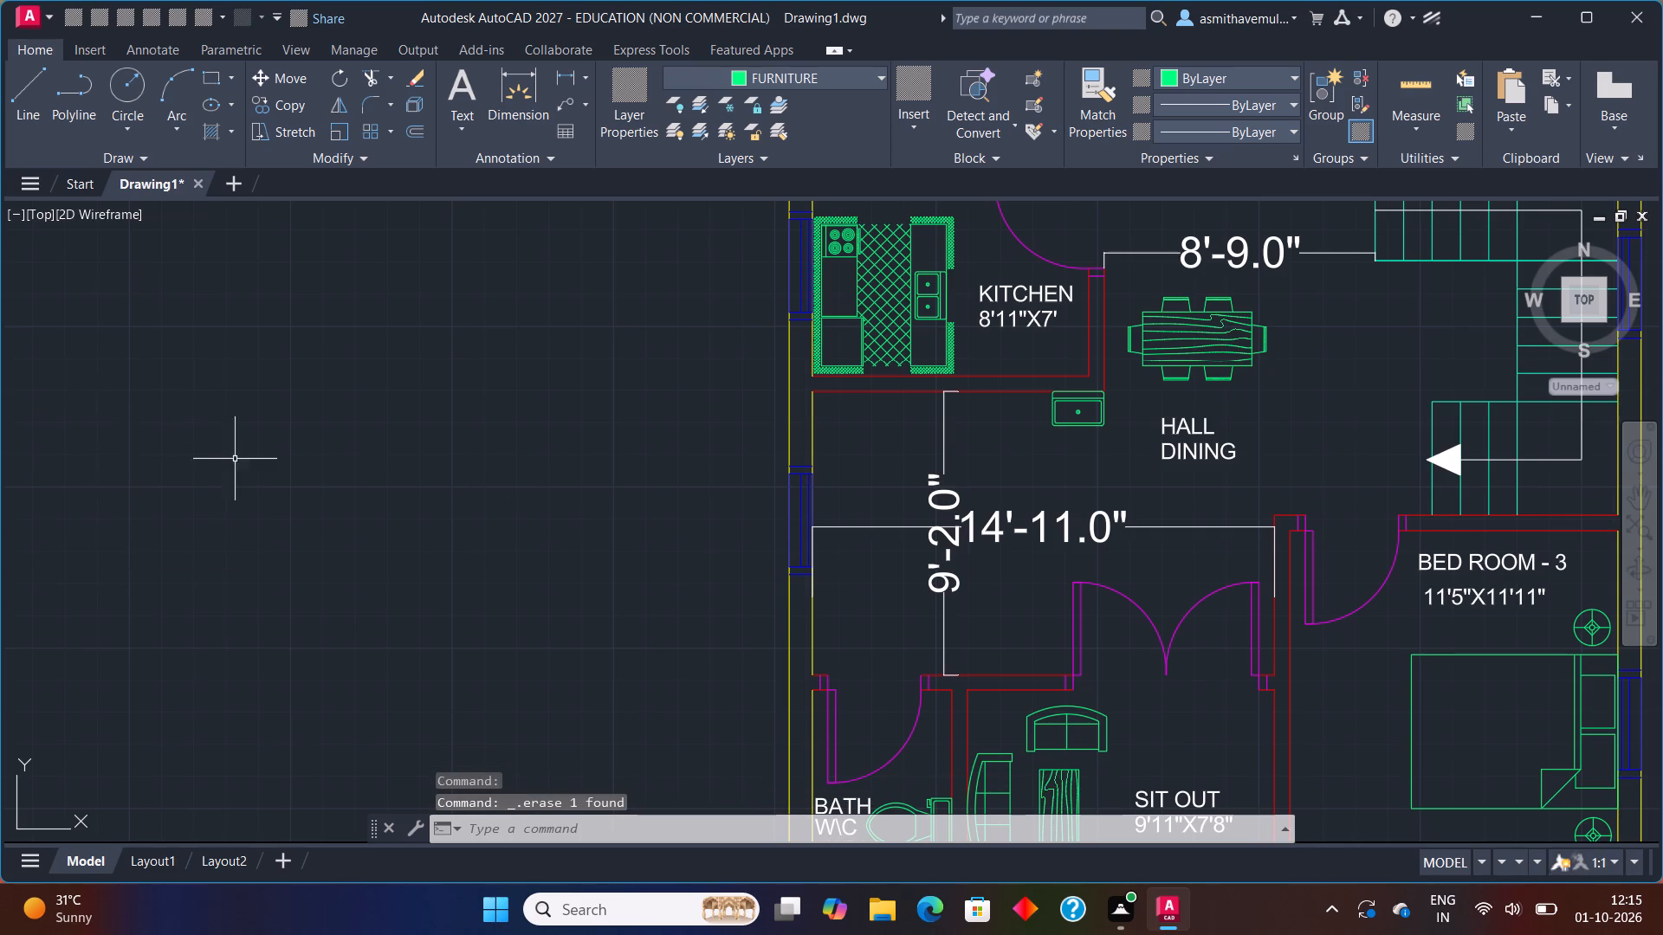
Copy the Bed Room 2 rocking chair about 40 feet straight south, into the empty area below Bed Room 3.
scroll(916, 462, "down", 1)
middle_click_drag(1570, 421, 1084, 435)
middle_click_drag(990, 271, 990, 348)
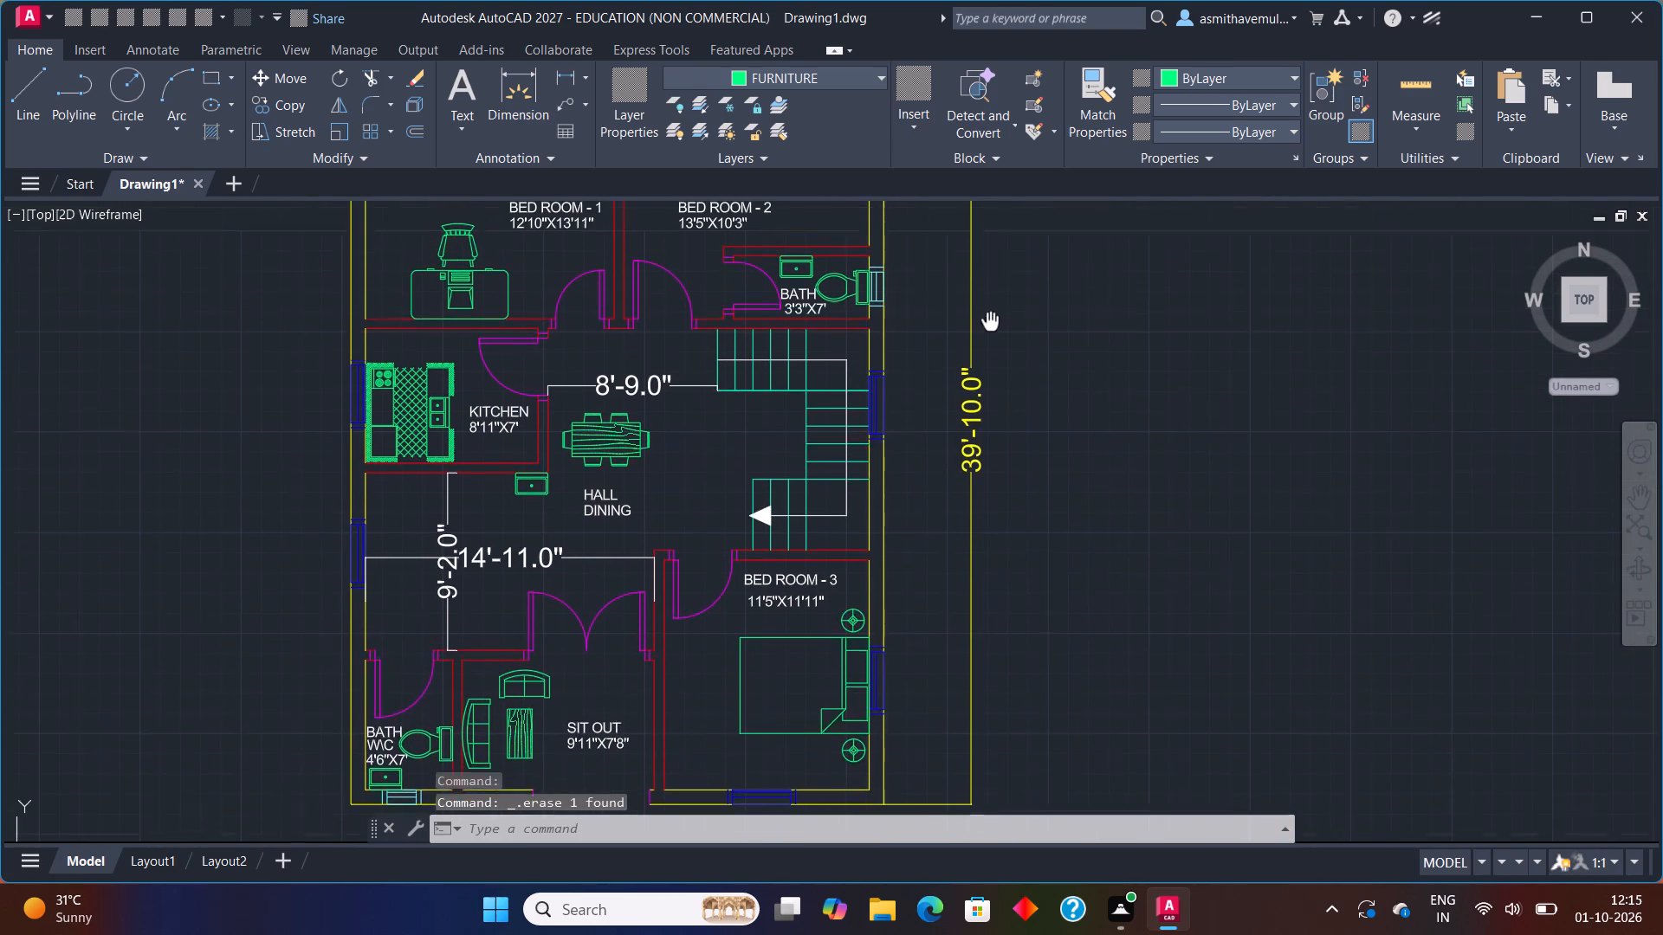
middle_click_drag(990, 348, 990, 394)
middle_click_drag(890, 261, 878, 307)
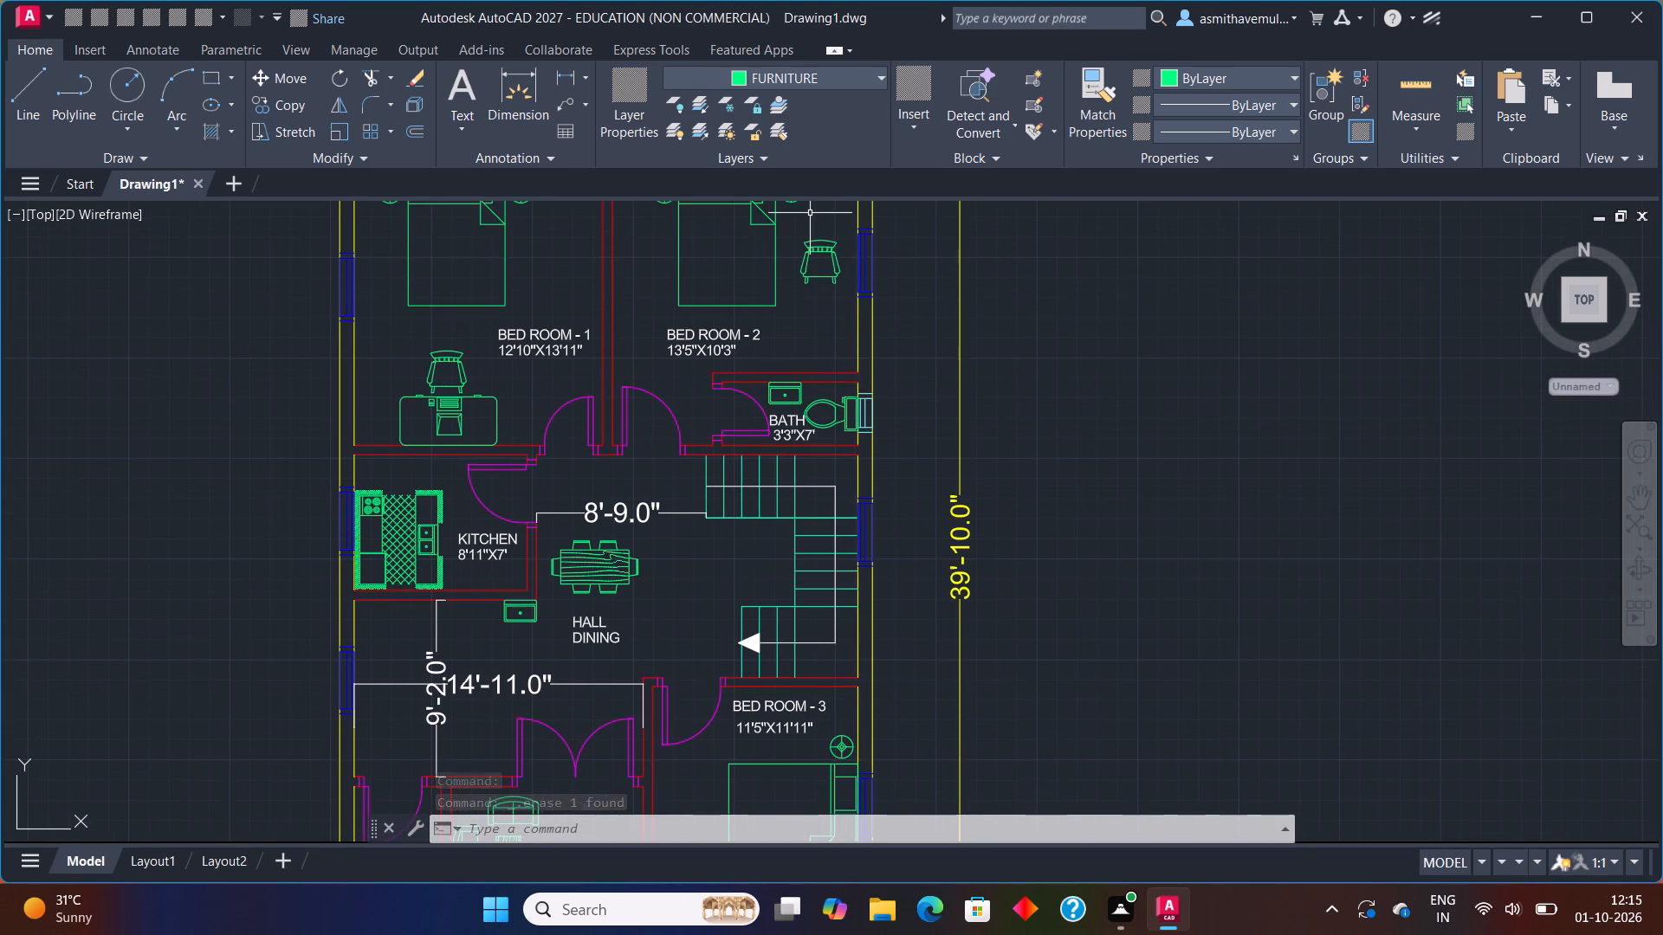
left_click_drag(812, 218, 825, 316)
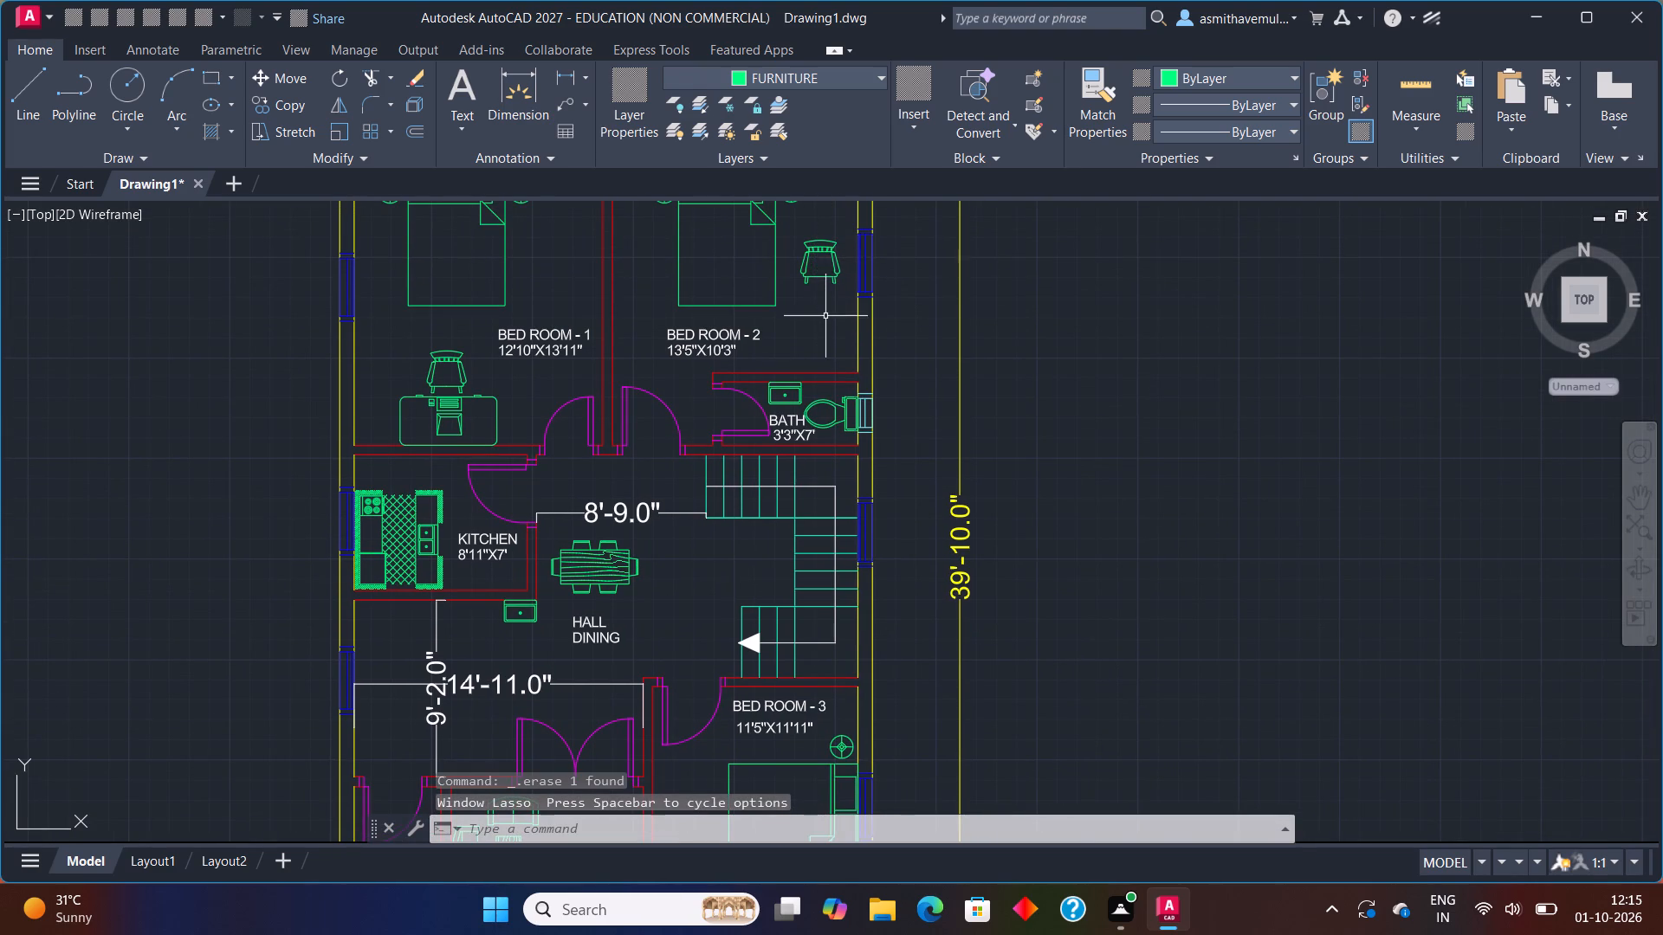
left_click_drag(845, 247, 806, 286)
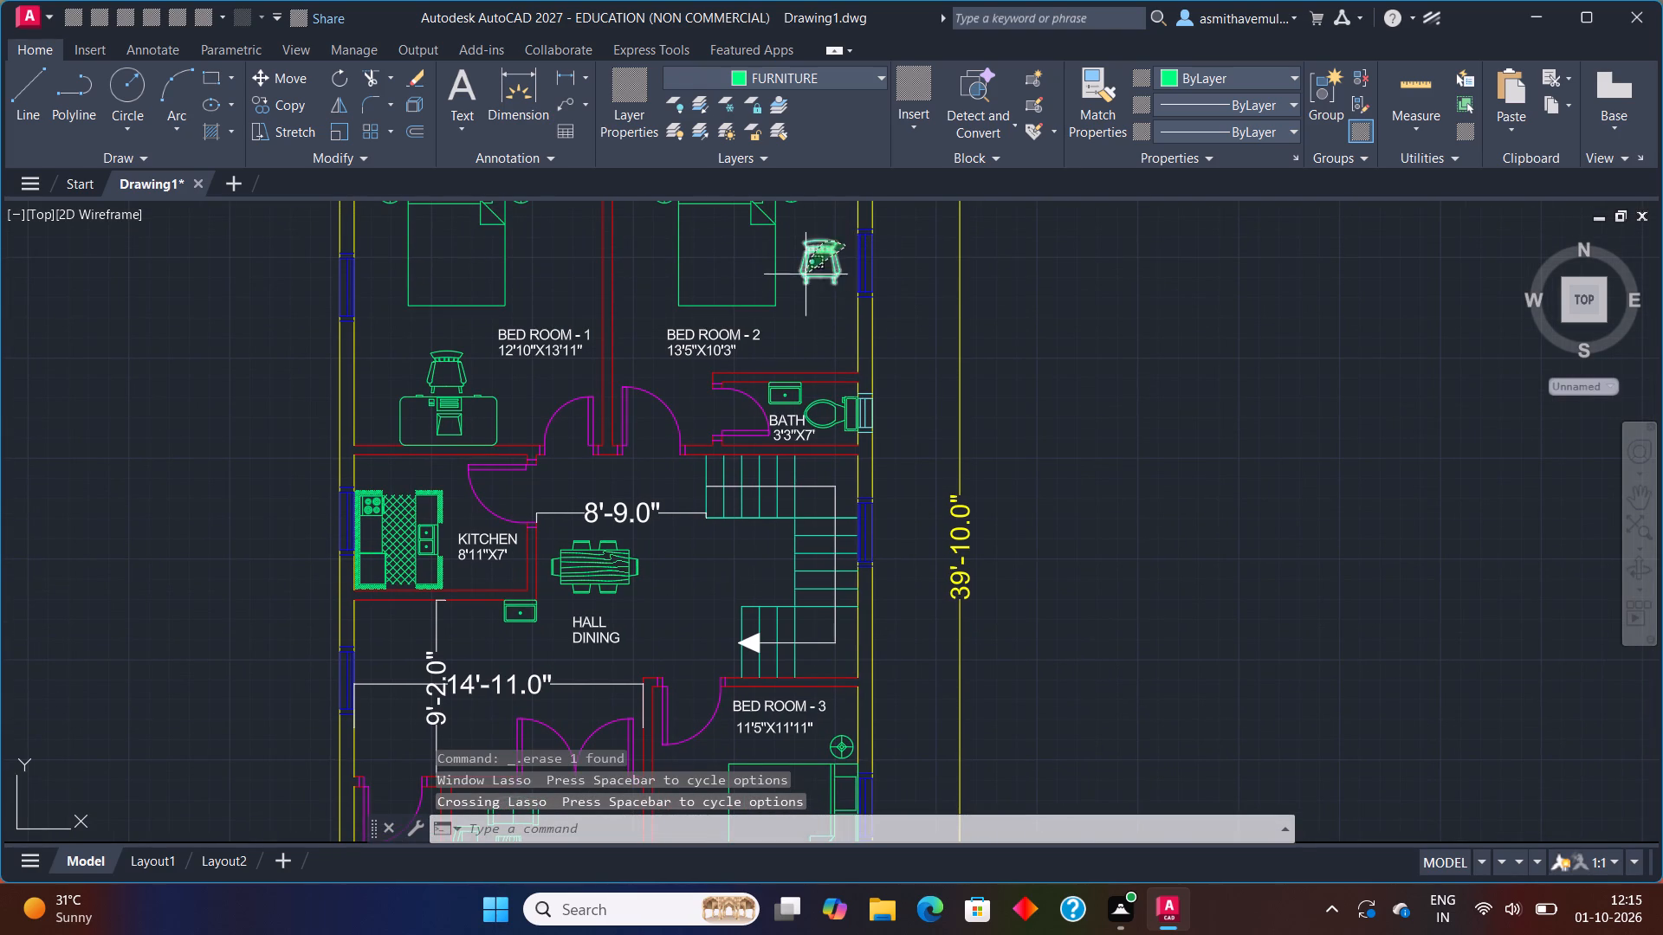
left_click_drag(806, 286, 806, 296)
type("COPY")
key("Return")
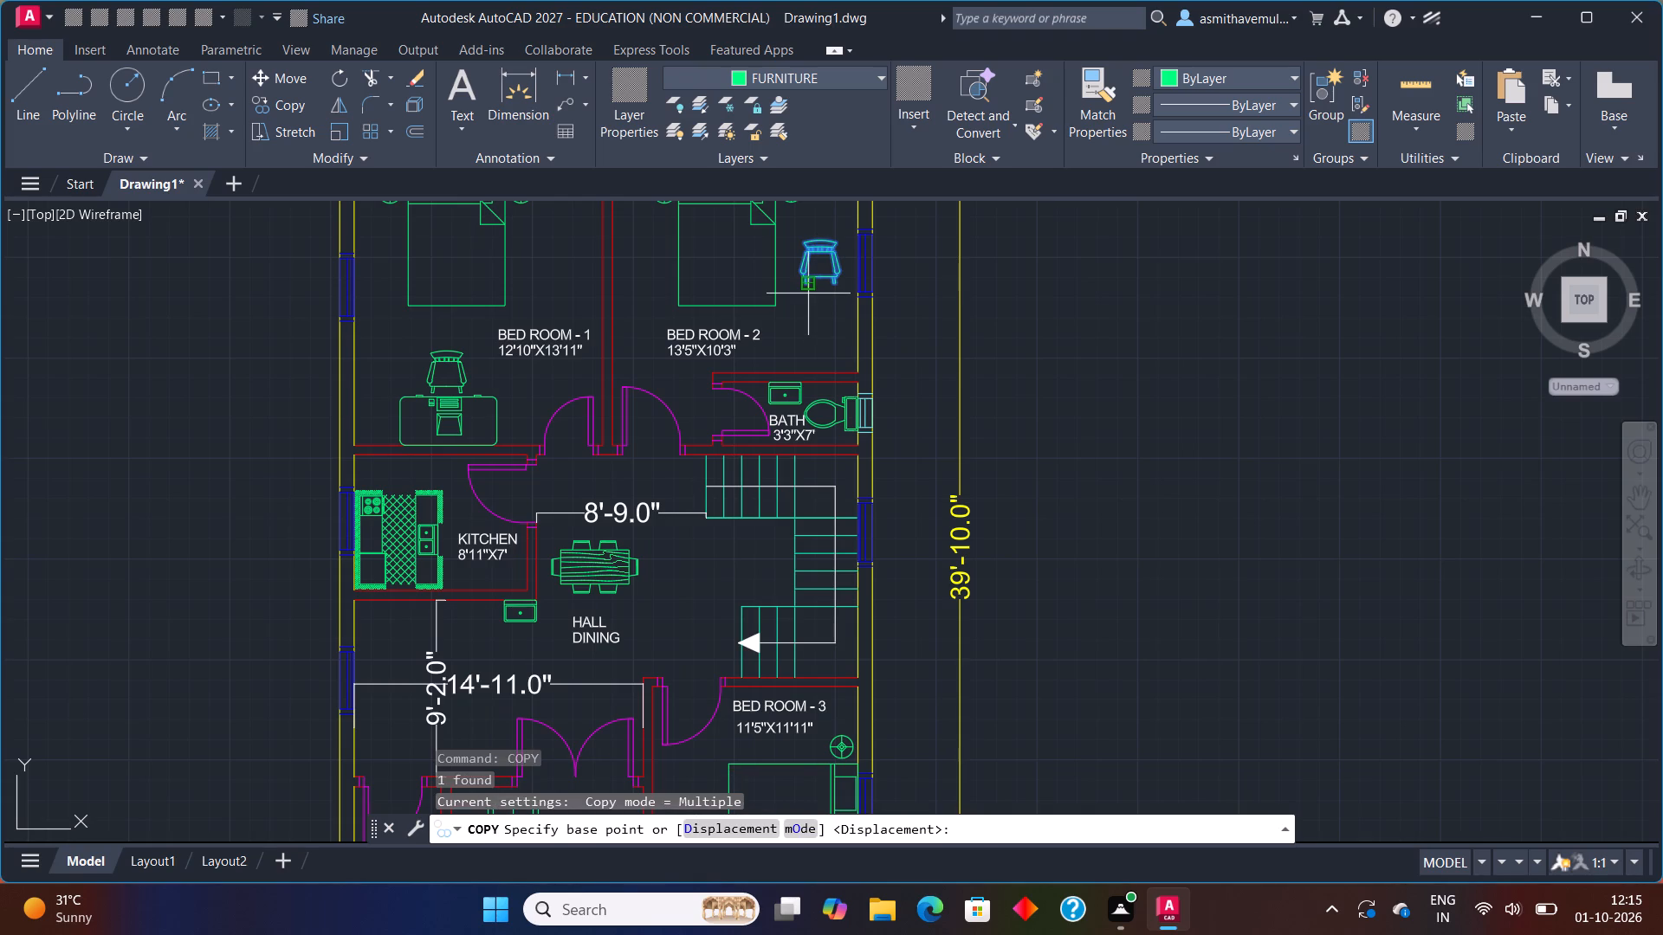
left_click(813, 287)
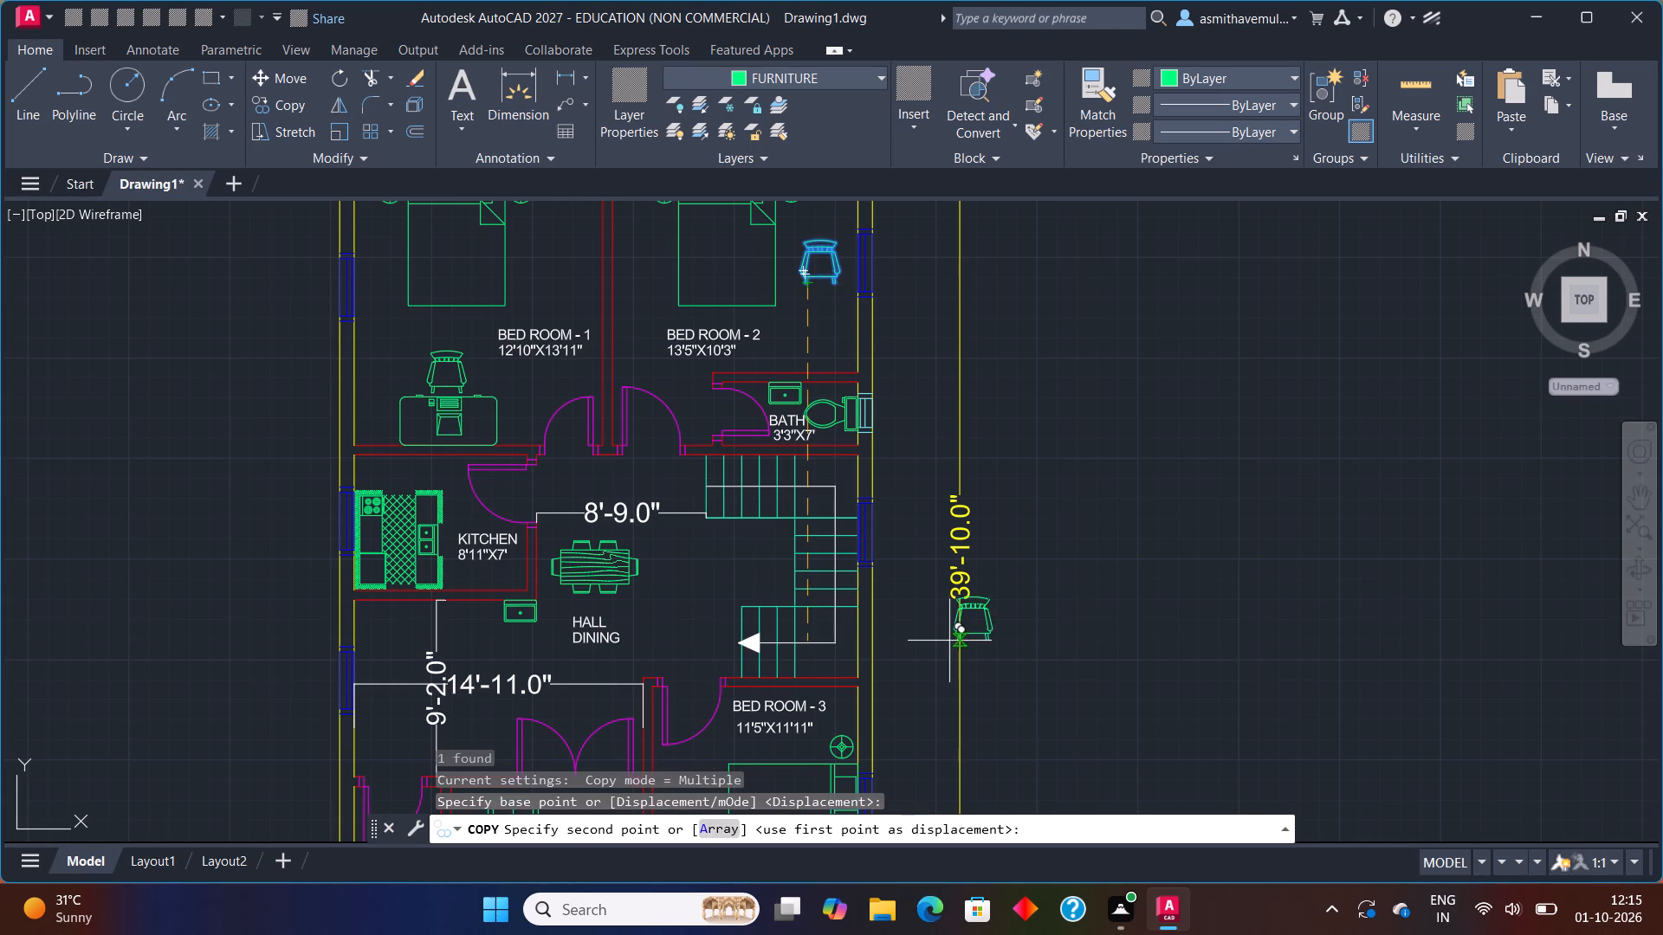
middle_click_drag(811, 731, 1008, 419)
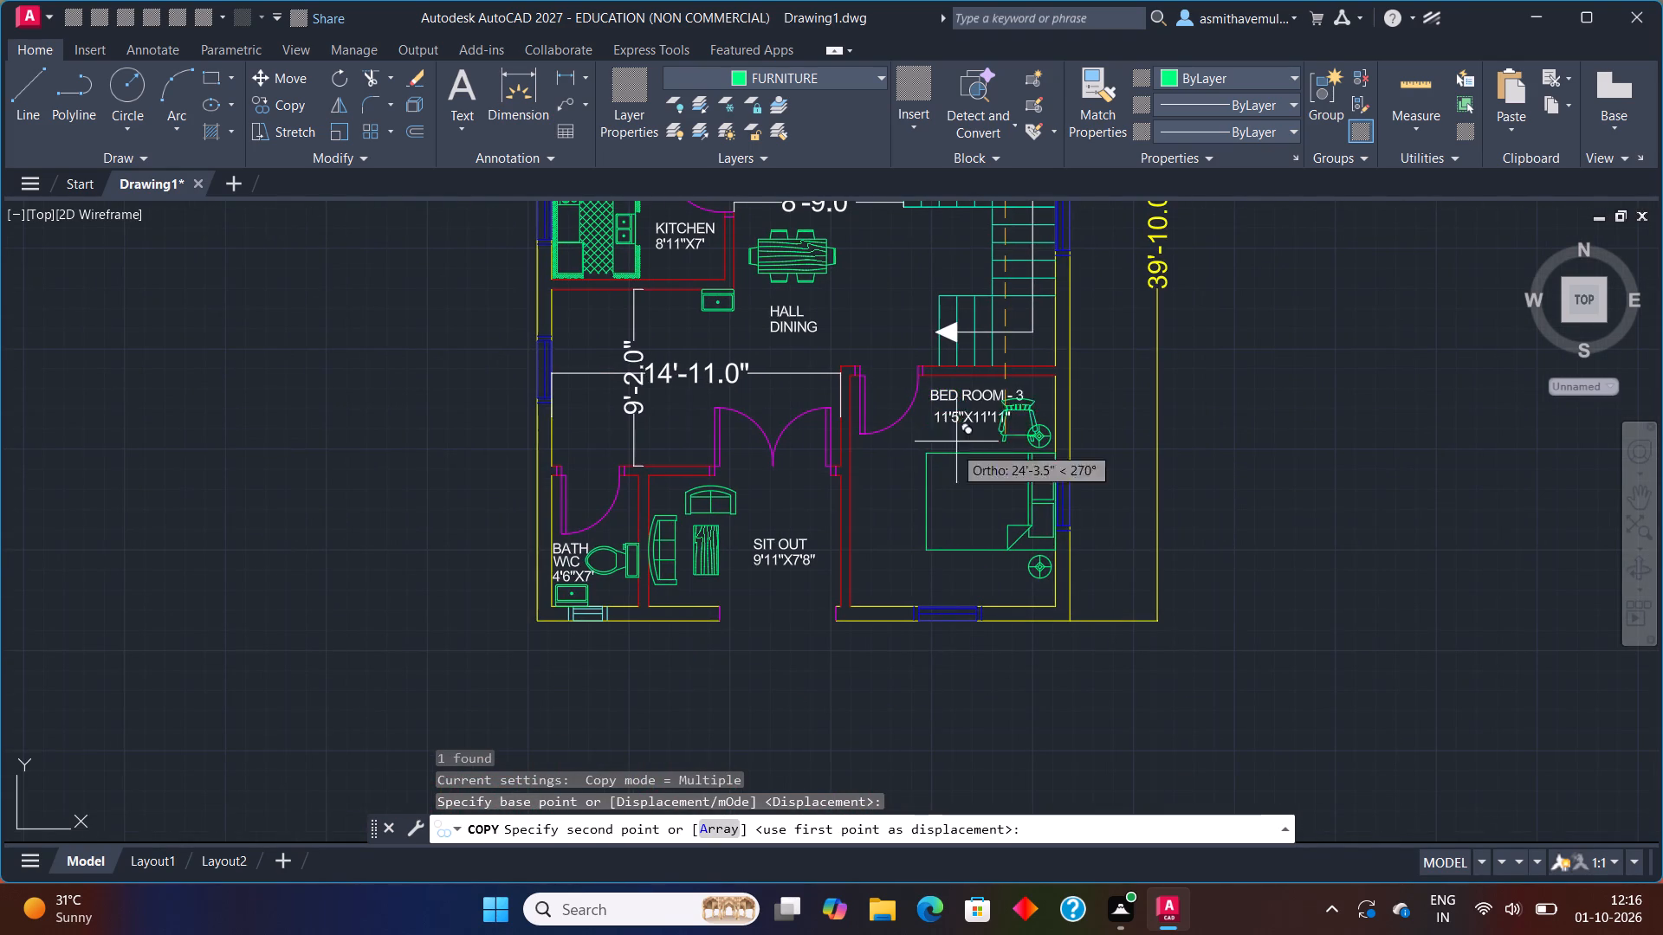
left_click(773, 750)
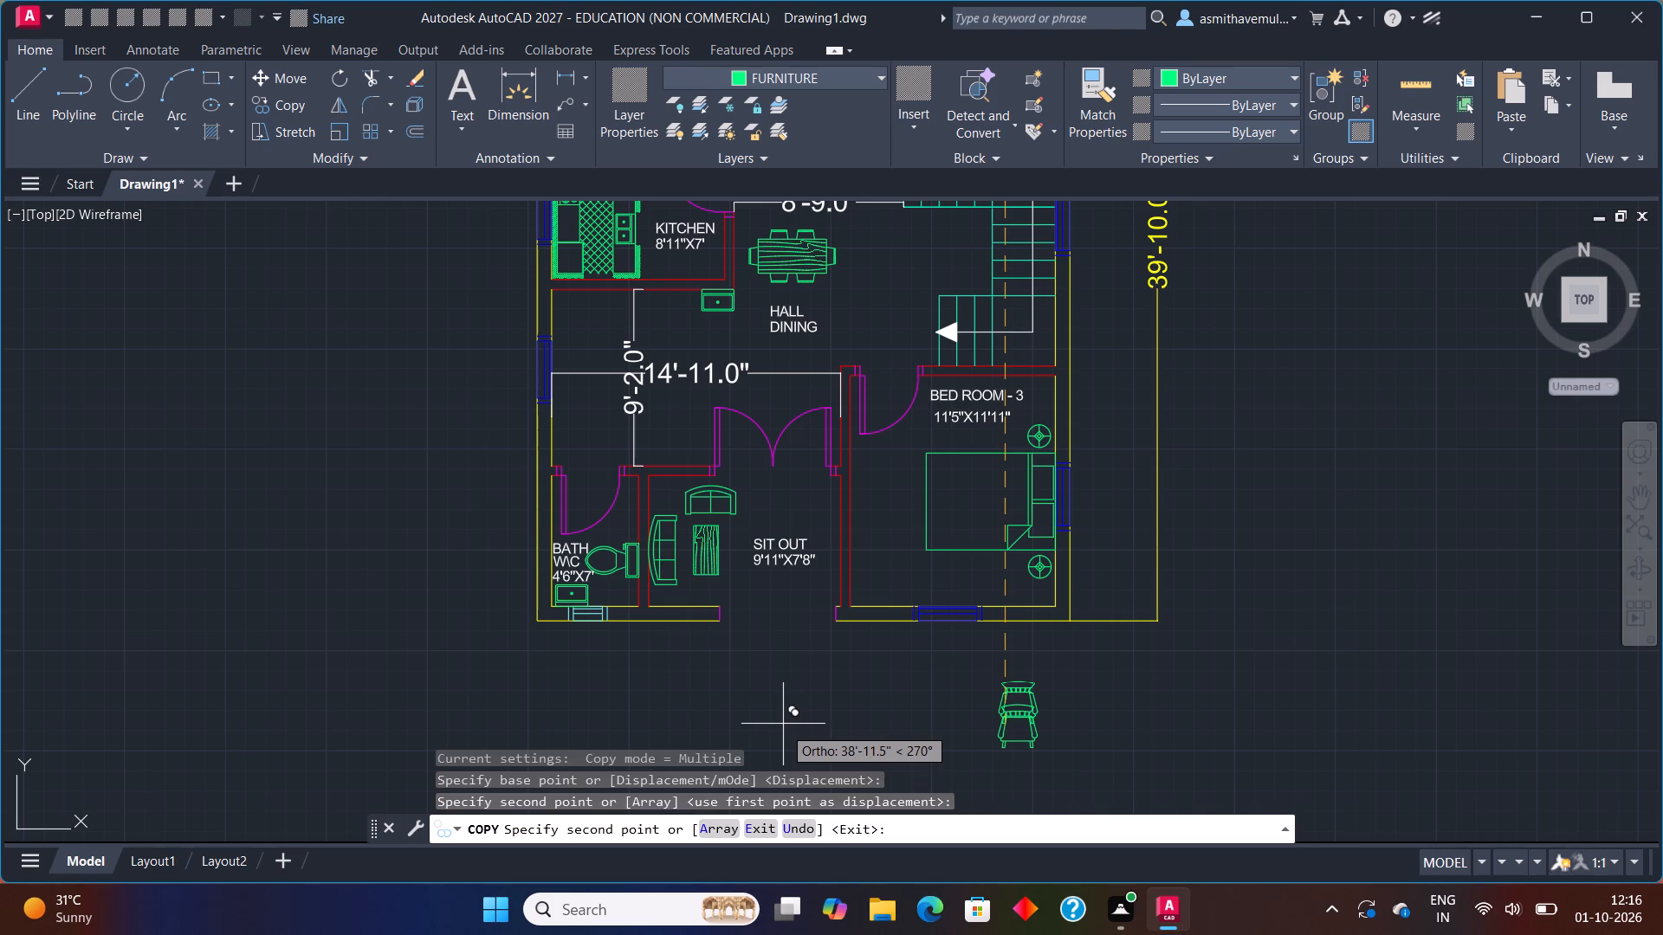
key("Escape")
Rotate the copied rocking chair south of the plan 90 degrees counterclockwise so that its back faces west.
left_click_drag(1128, 740, 922, 707)
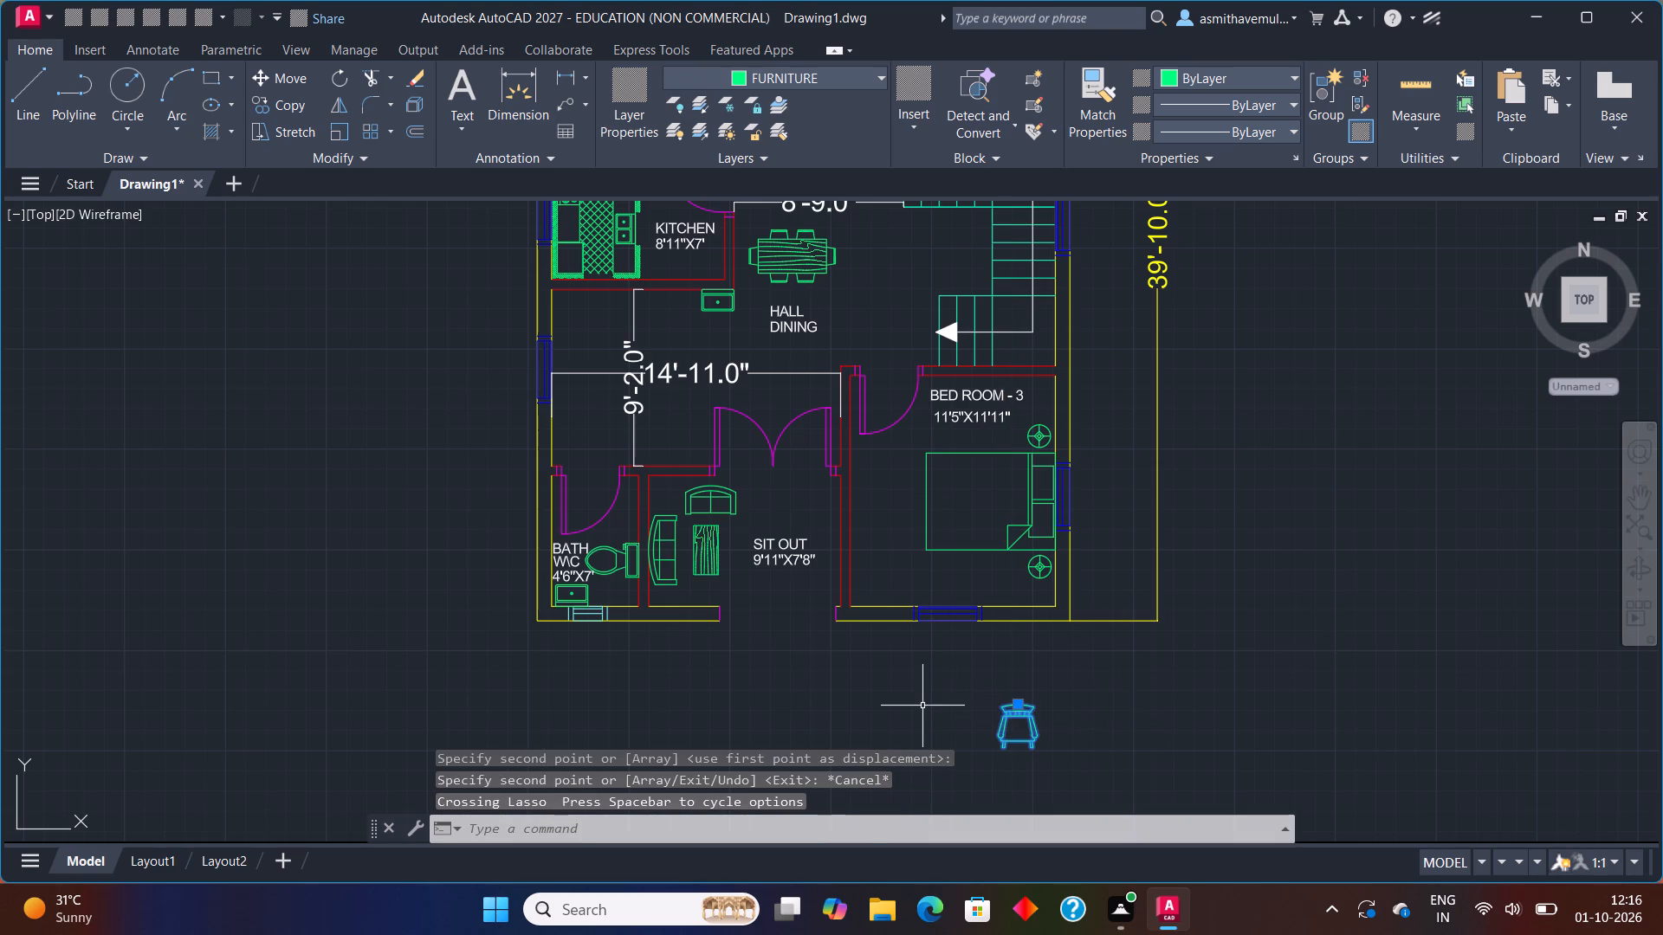
type("RO")
key("Return")
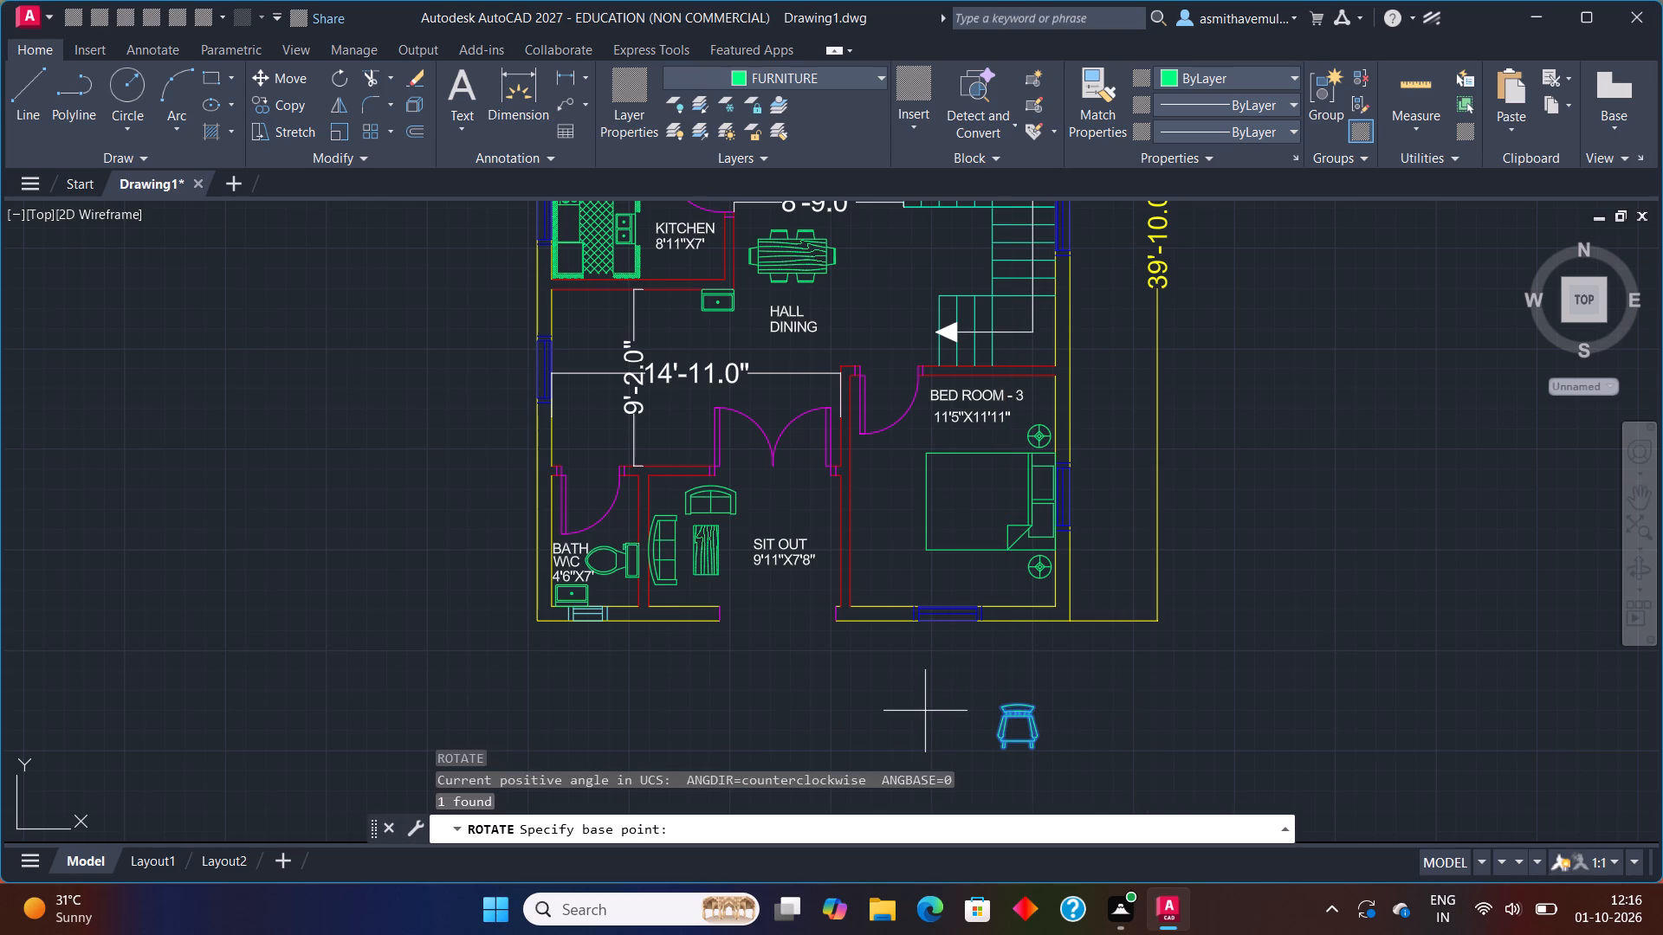
left_click(999, 742)
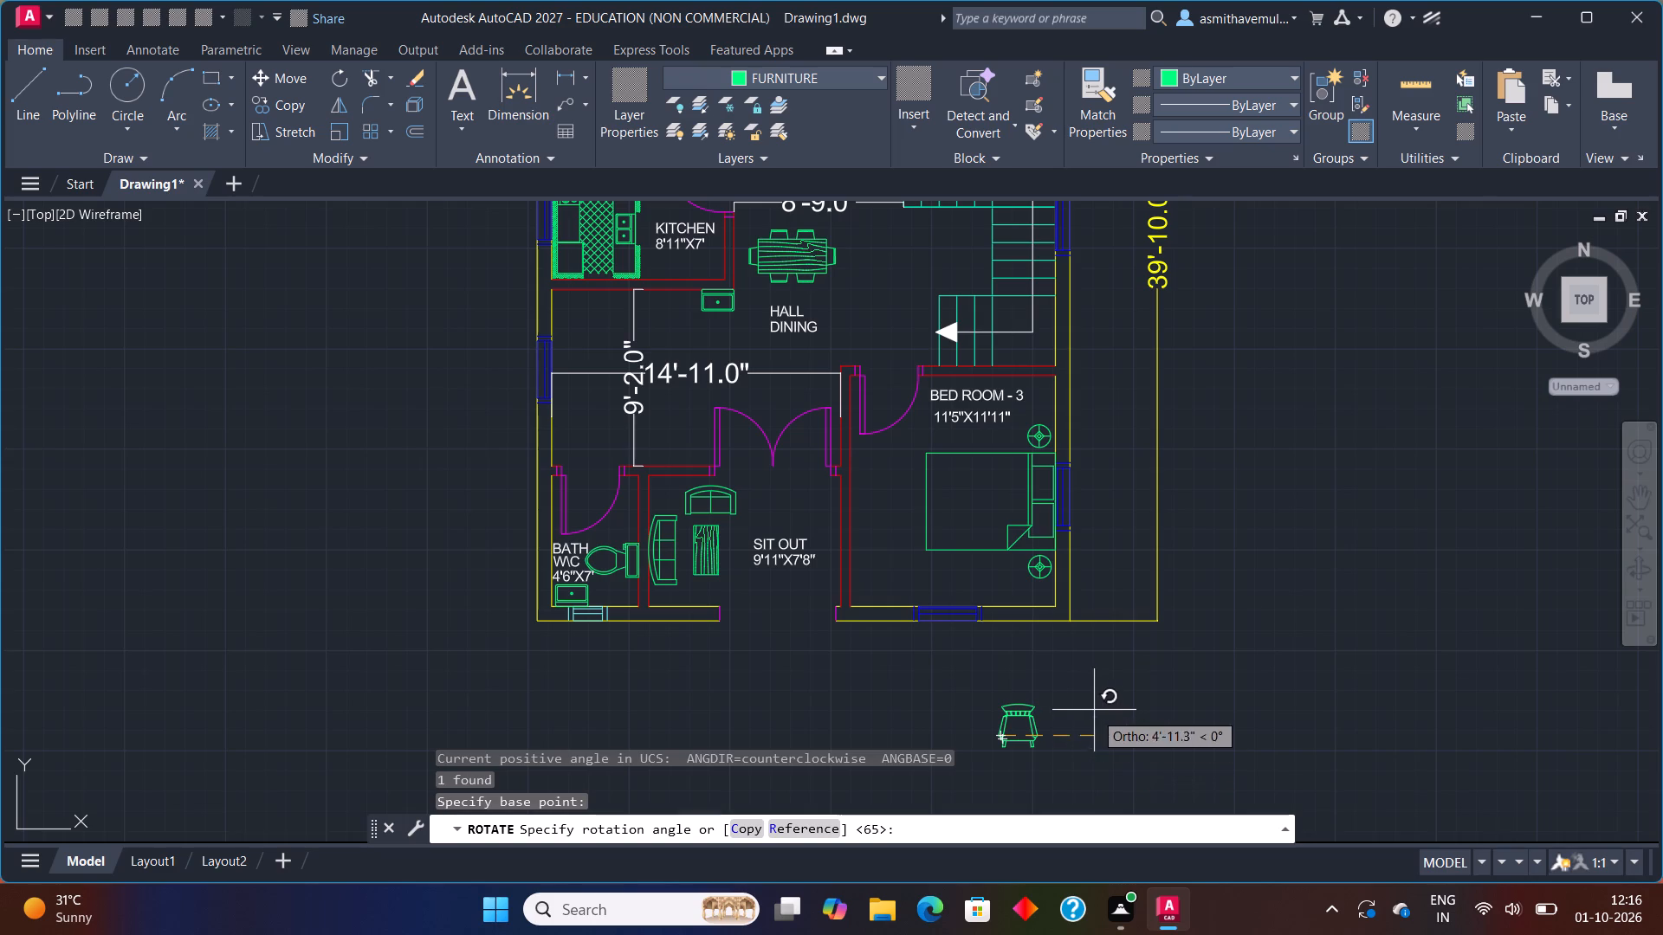
left_click(1025, 690)
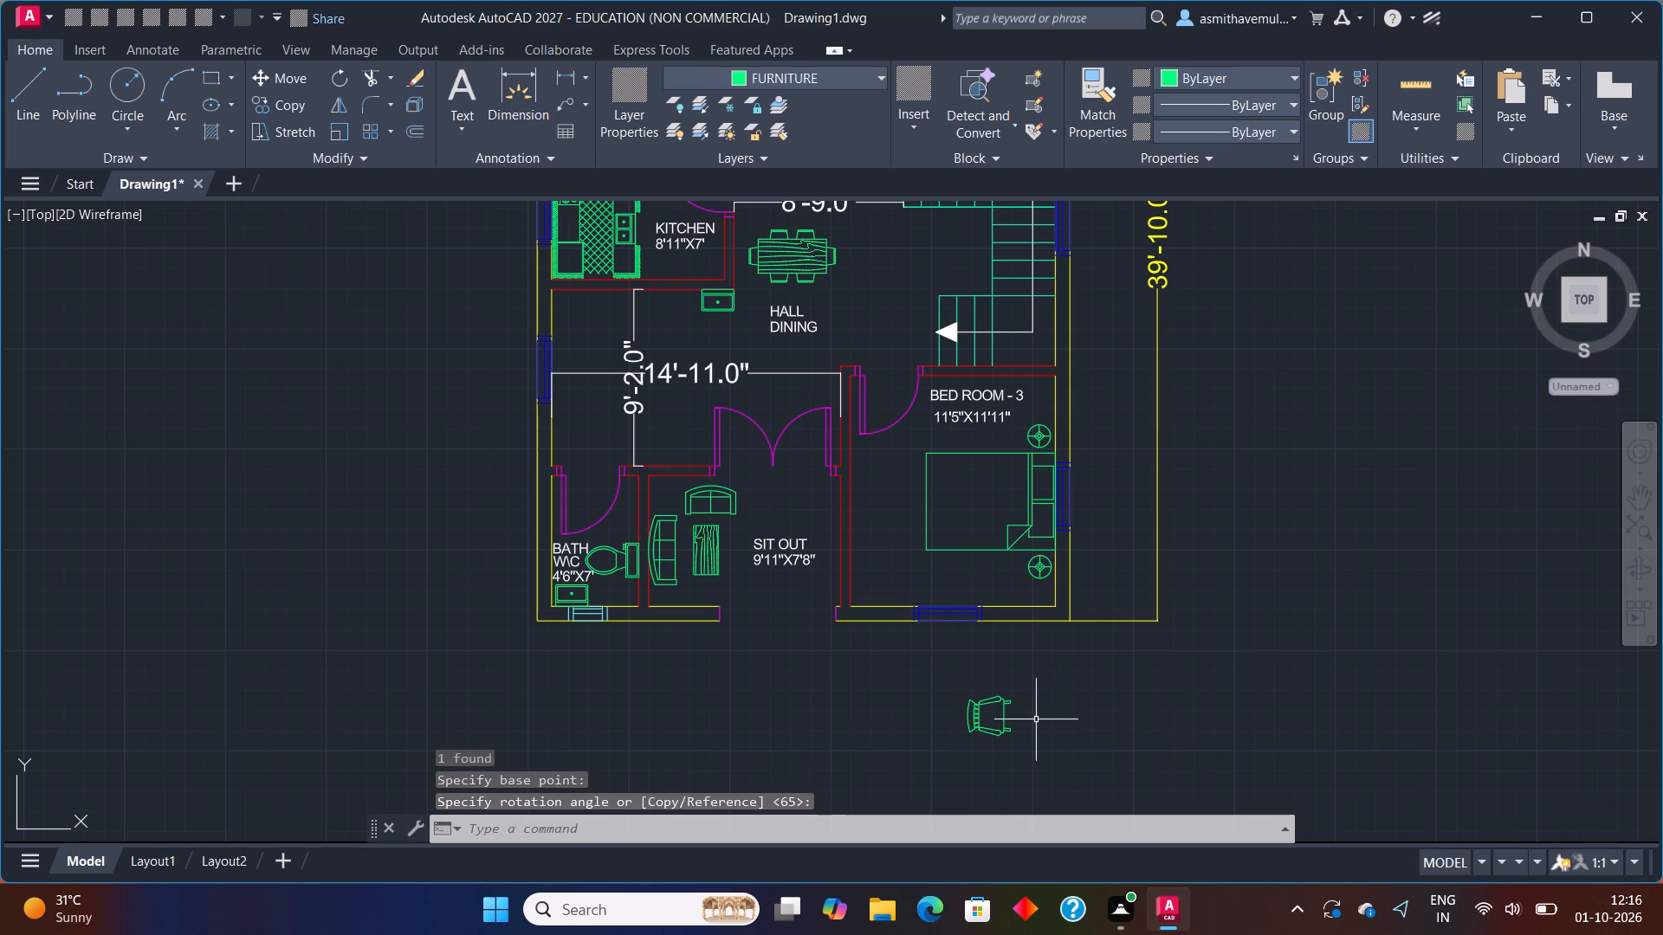
Move the rotated rocking chair into Bed Room 3, with its back against the west wall and facing the bed.
left_click_drag(1032, 719, 933, 758)
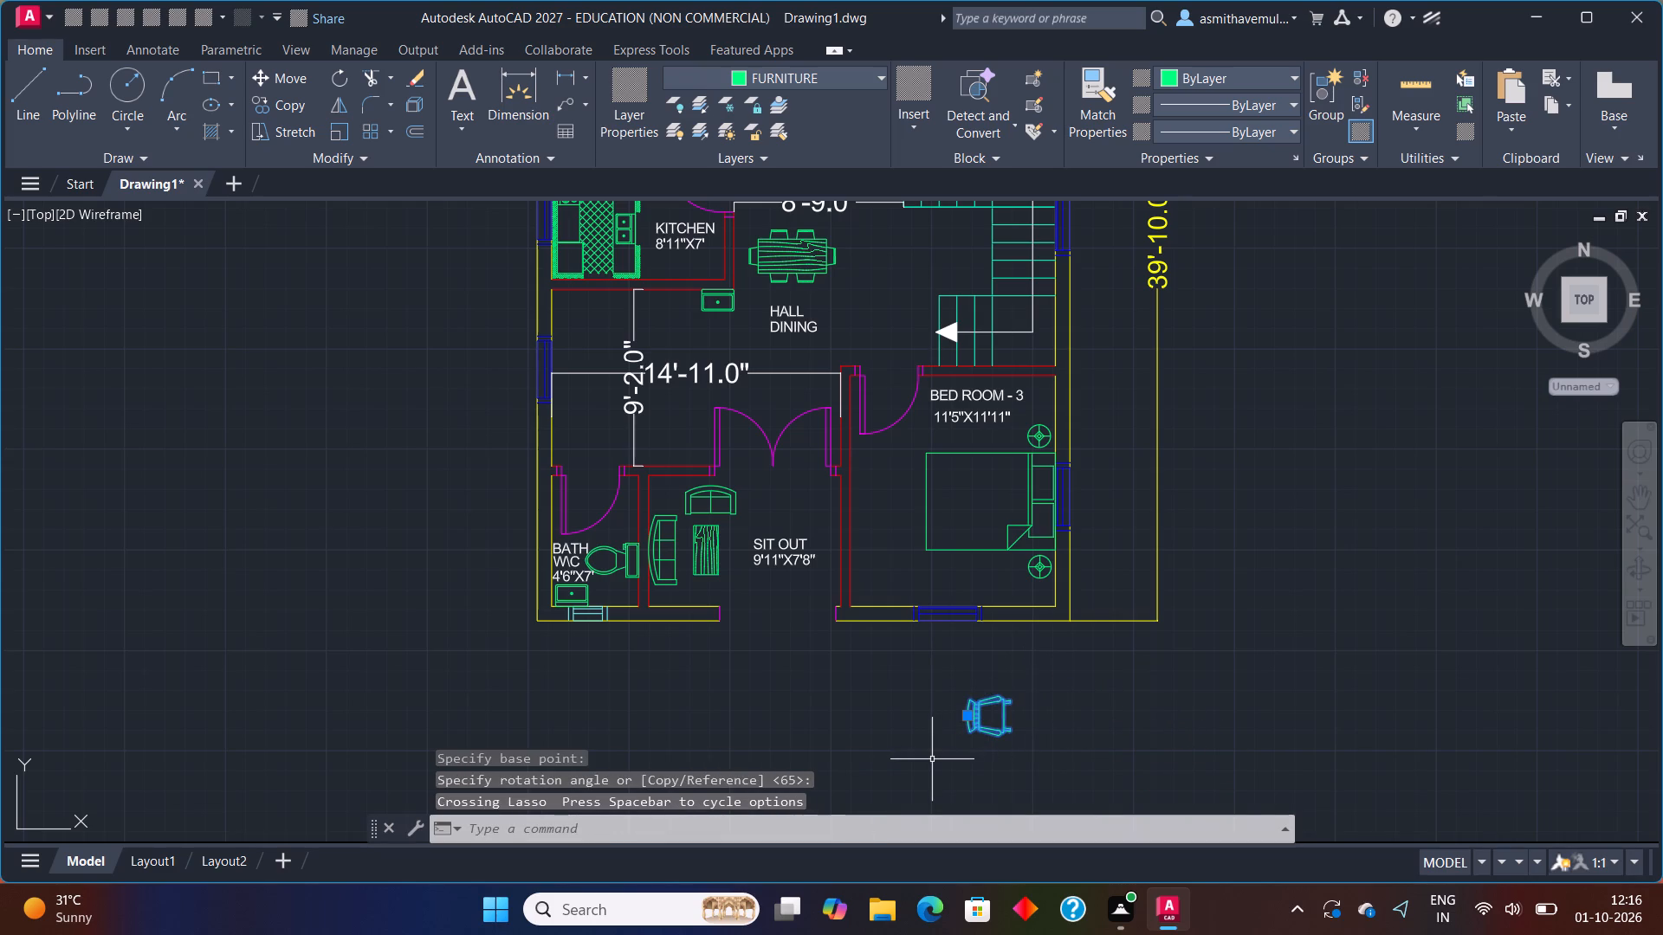
key("F8")
key("m")
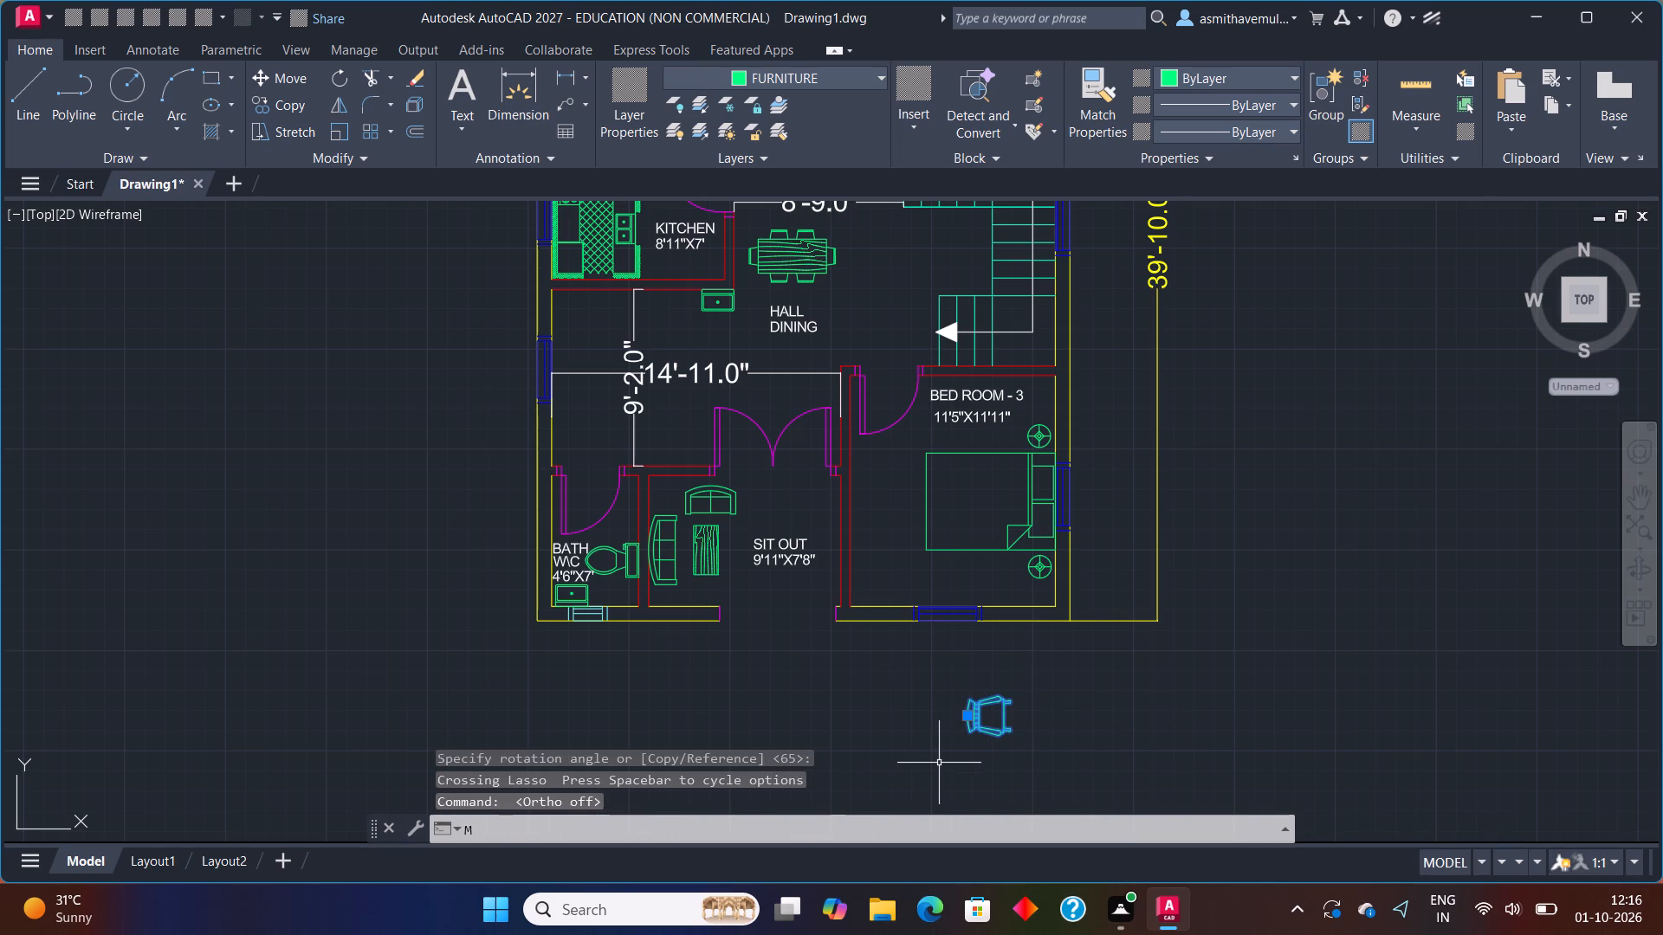
key("Return")
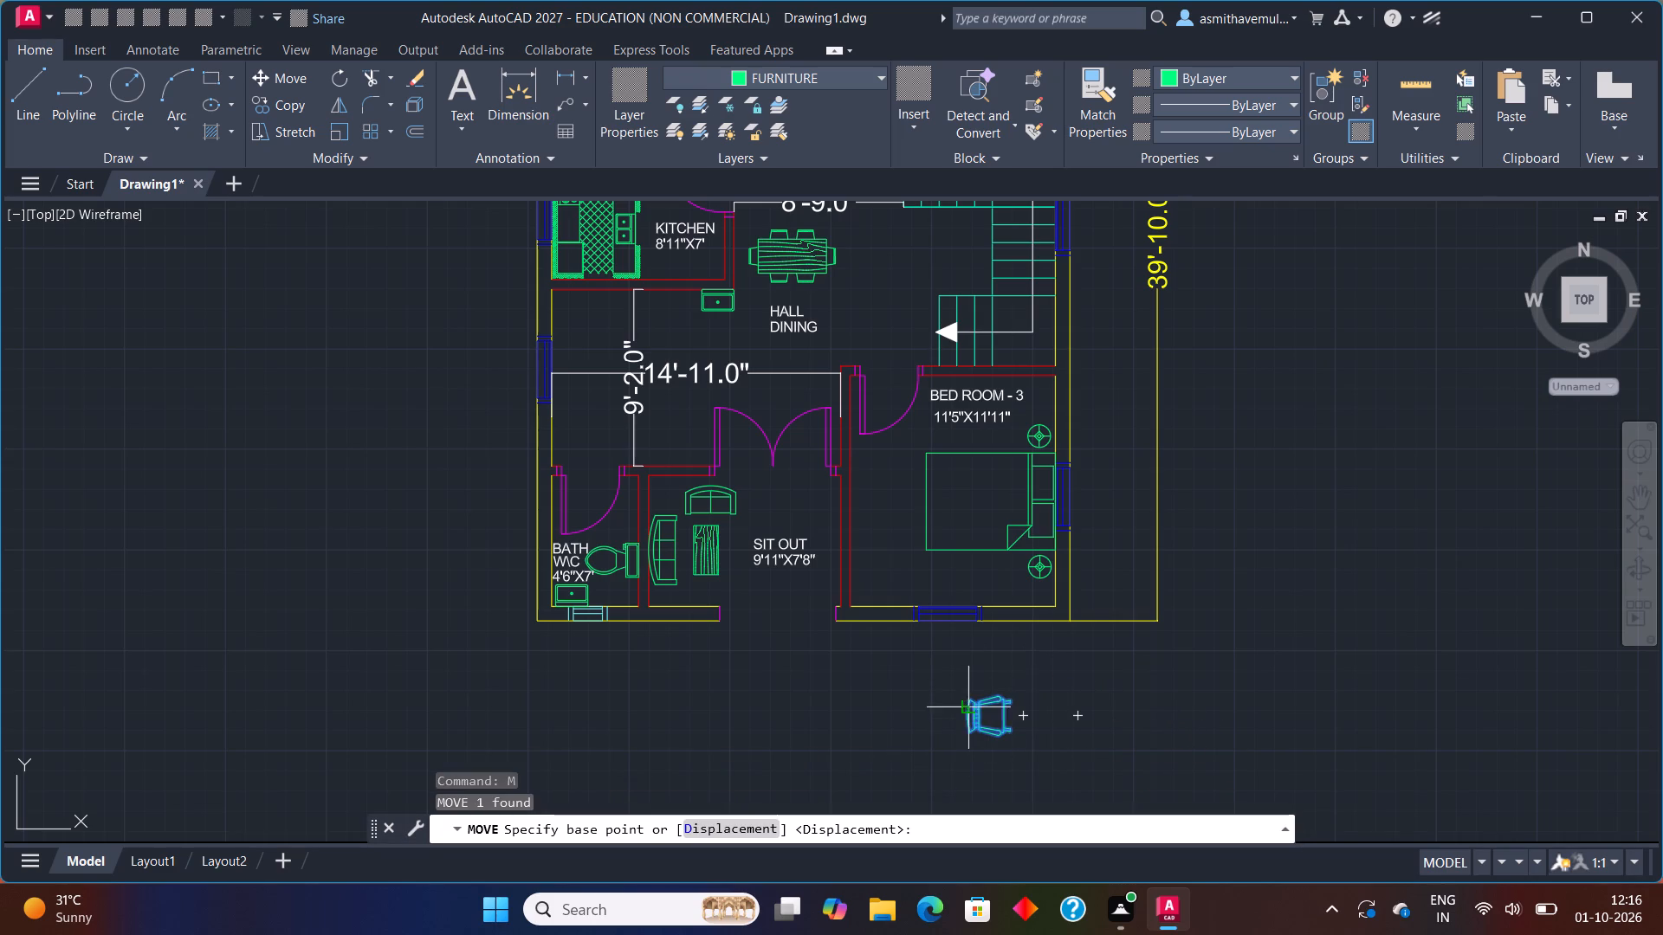
left_click_drag(961, 720, 962, 713)
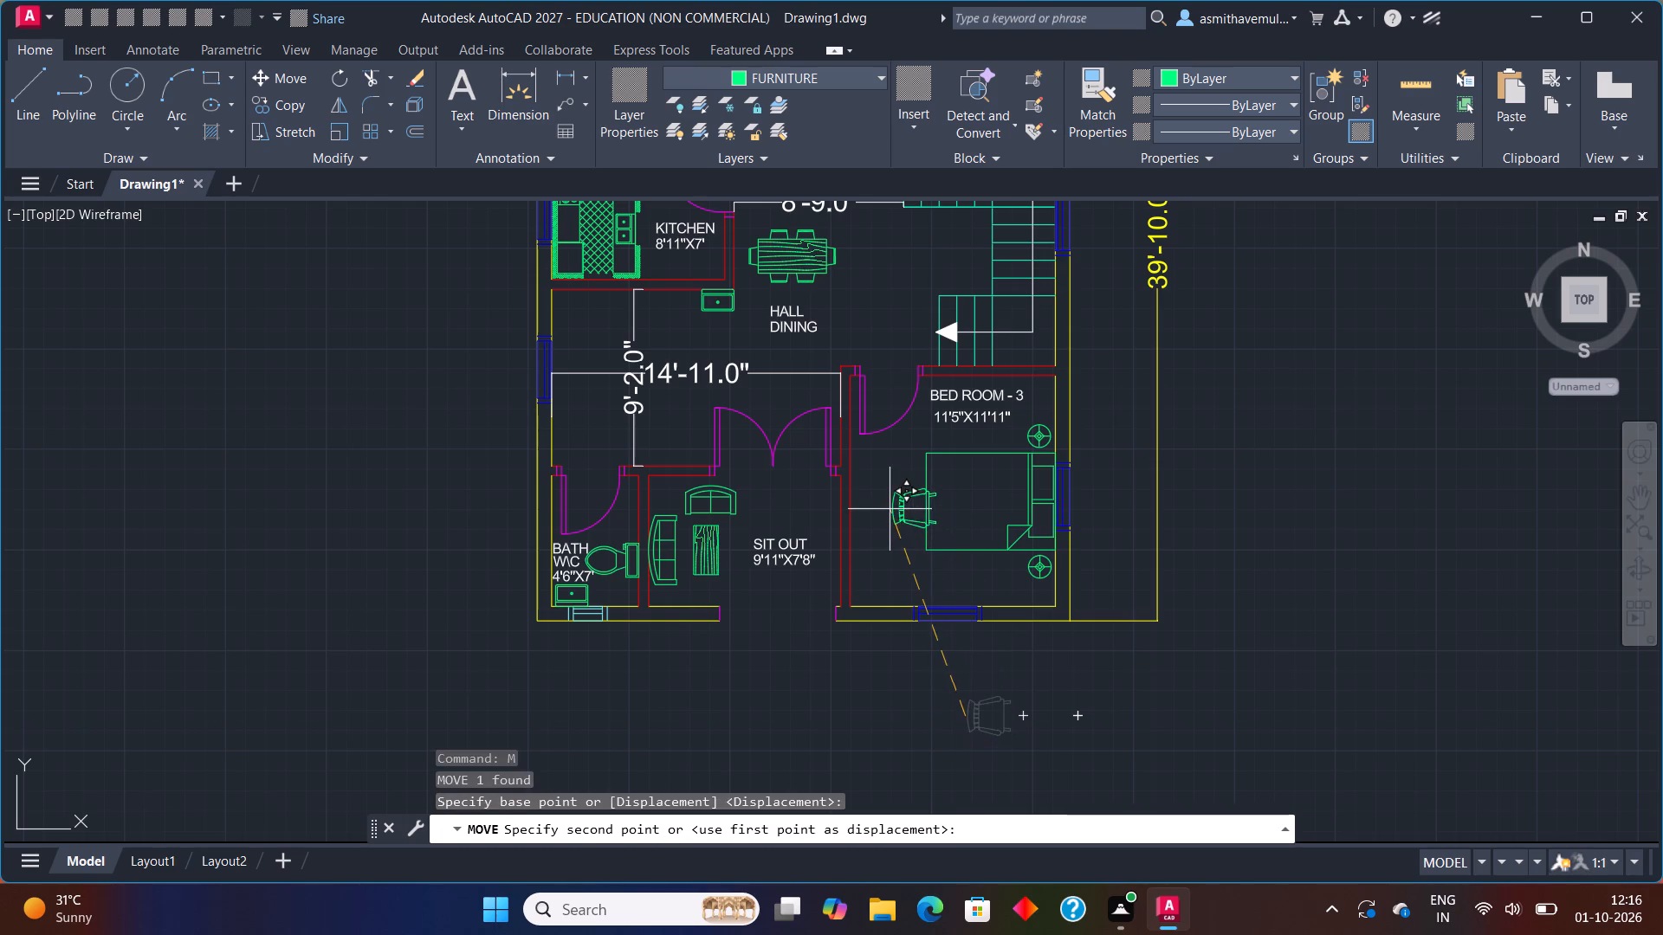
scroll(888, 510, "up", 2)
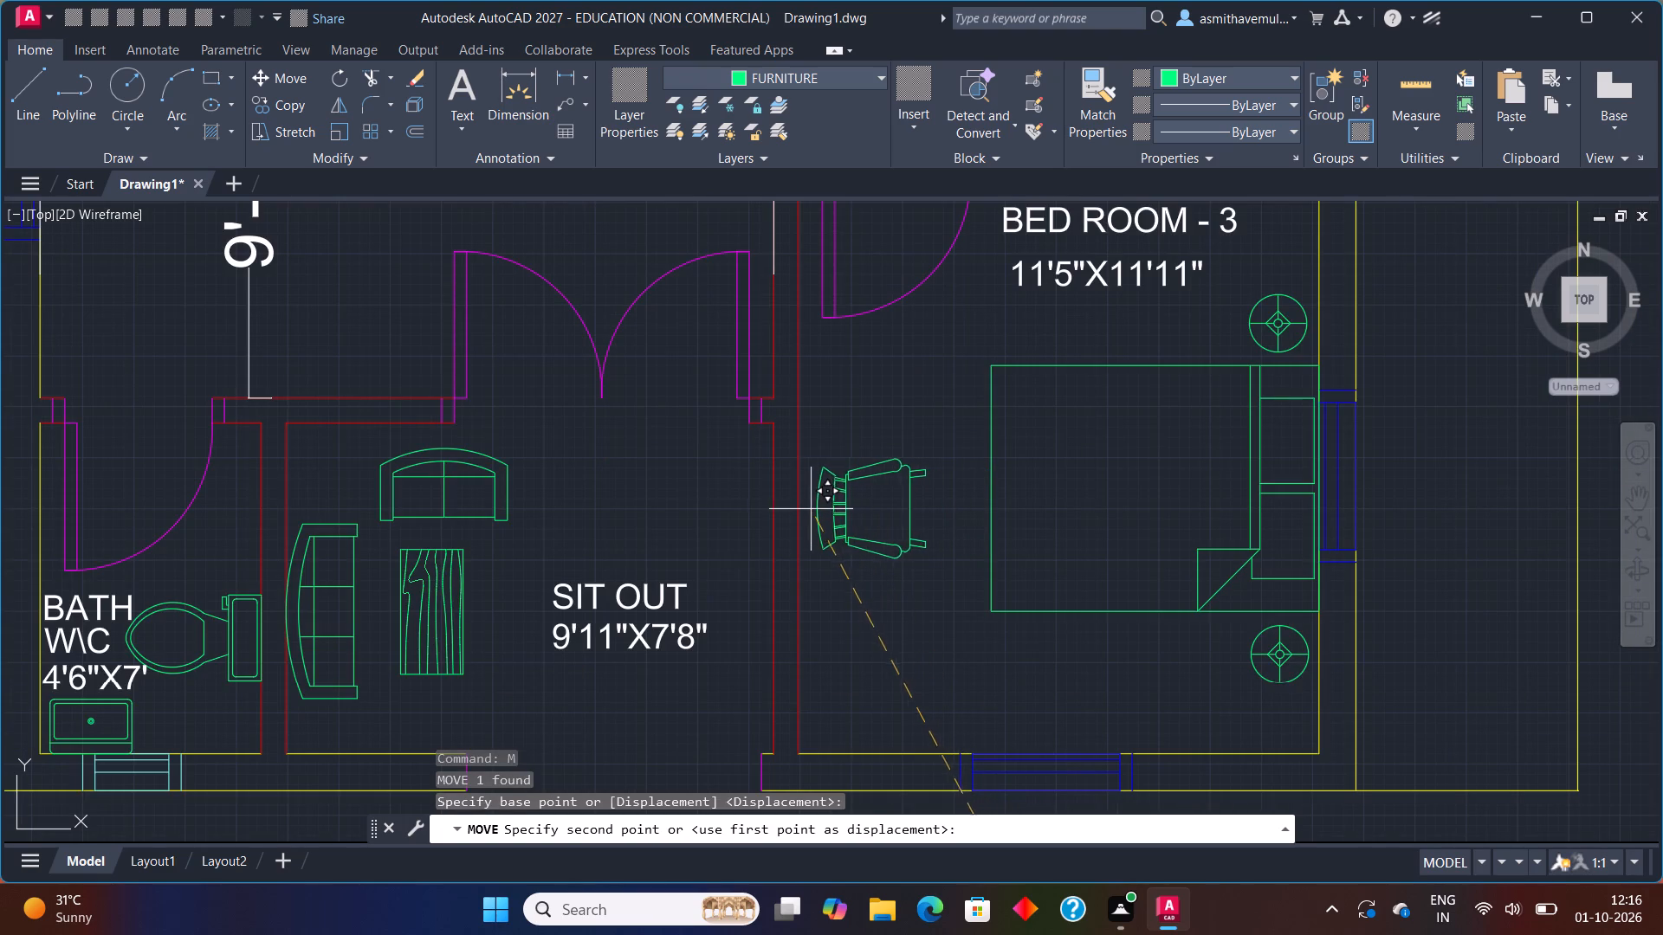
left_click(793, 503)
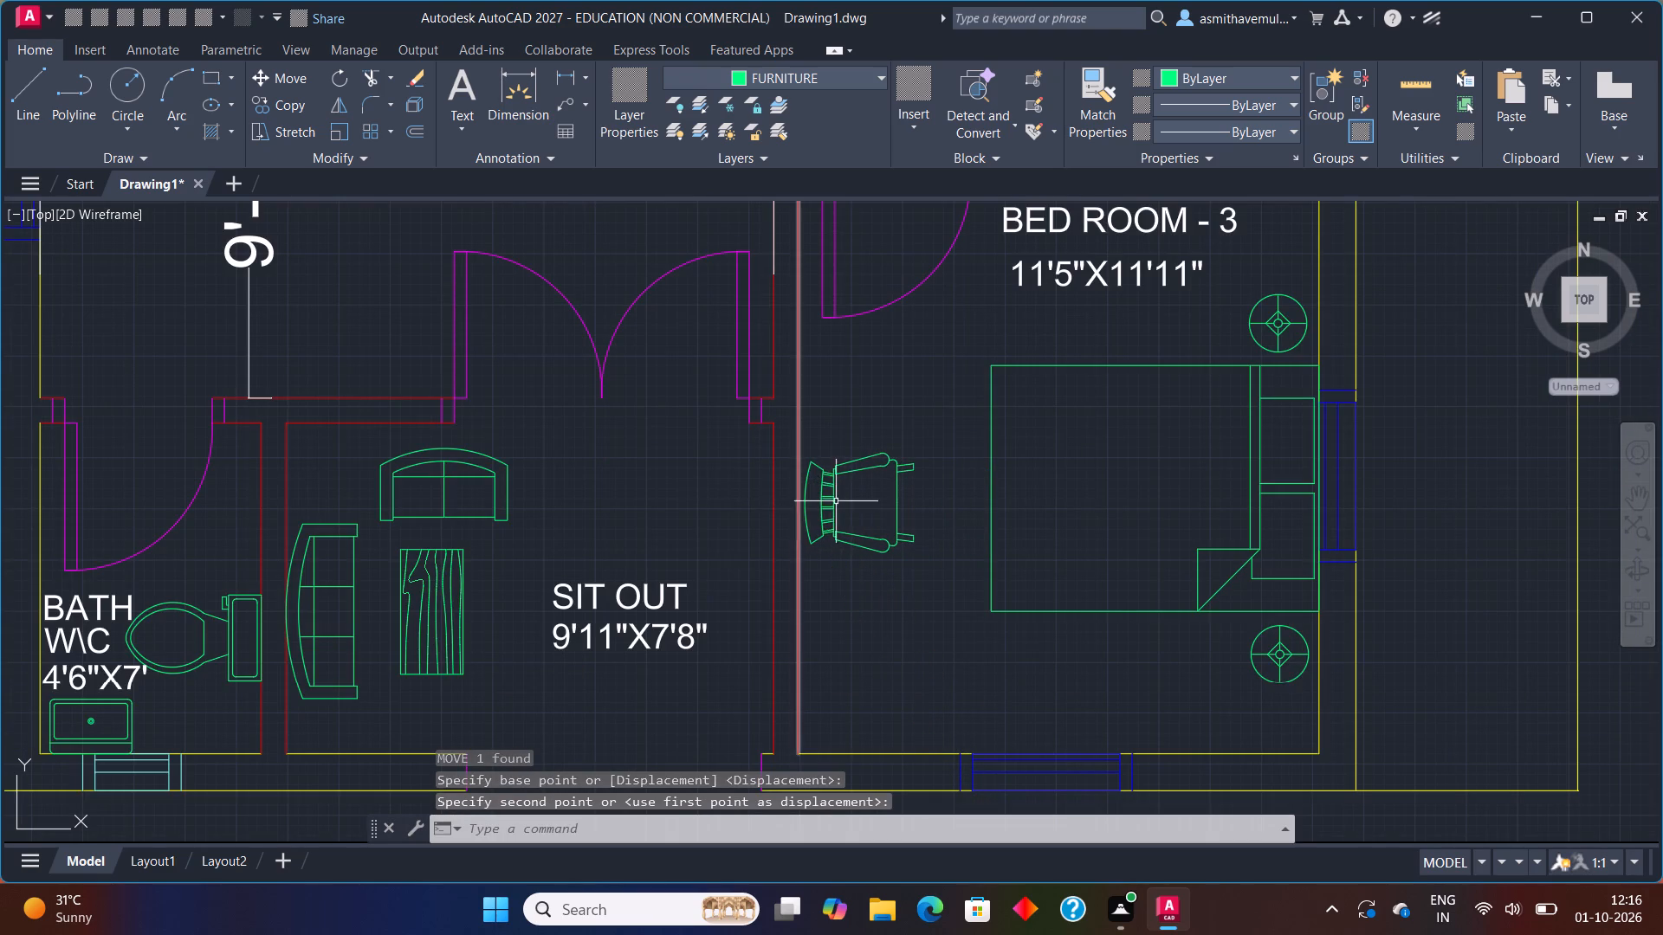
scroll(874, 493, "down", 3)
middle_click_drag(876, 495, 933, 583)
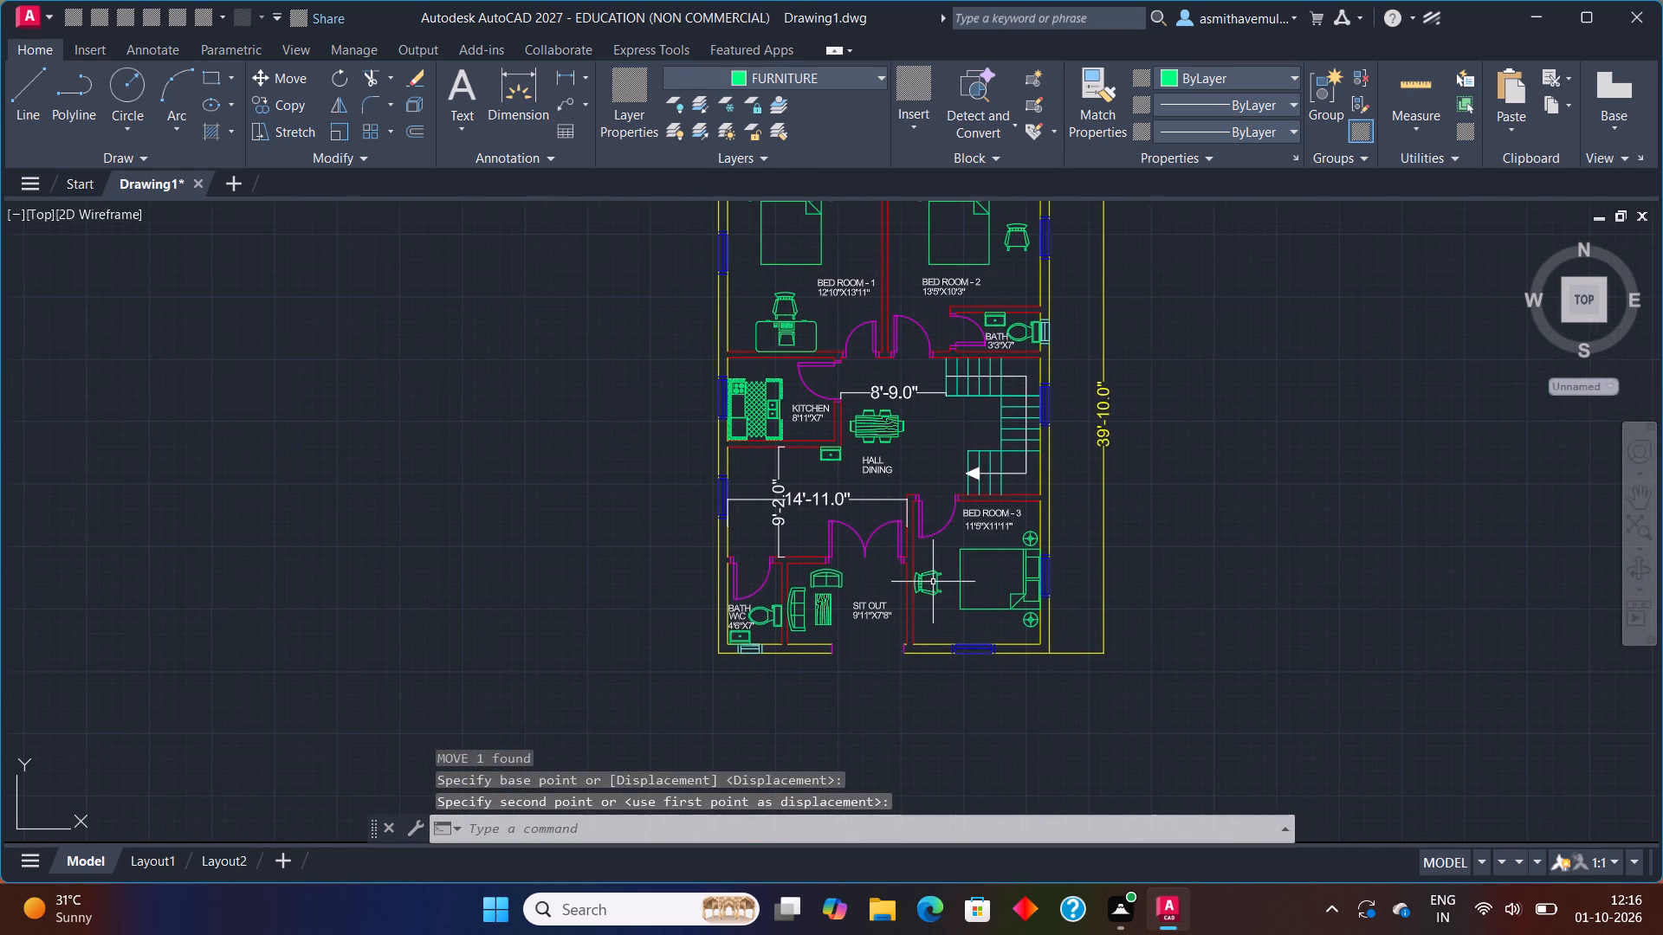
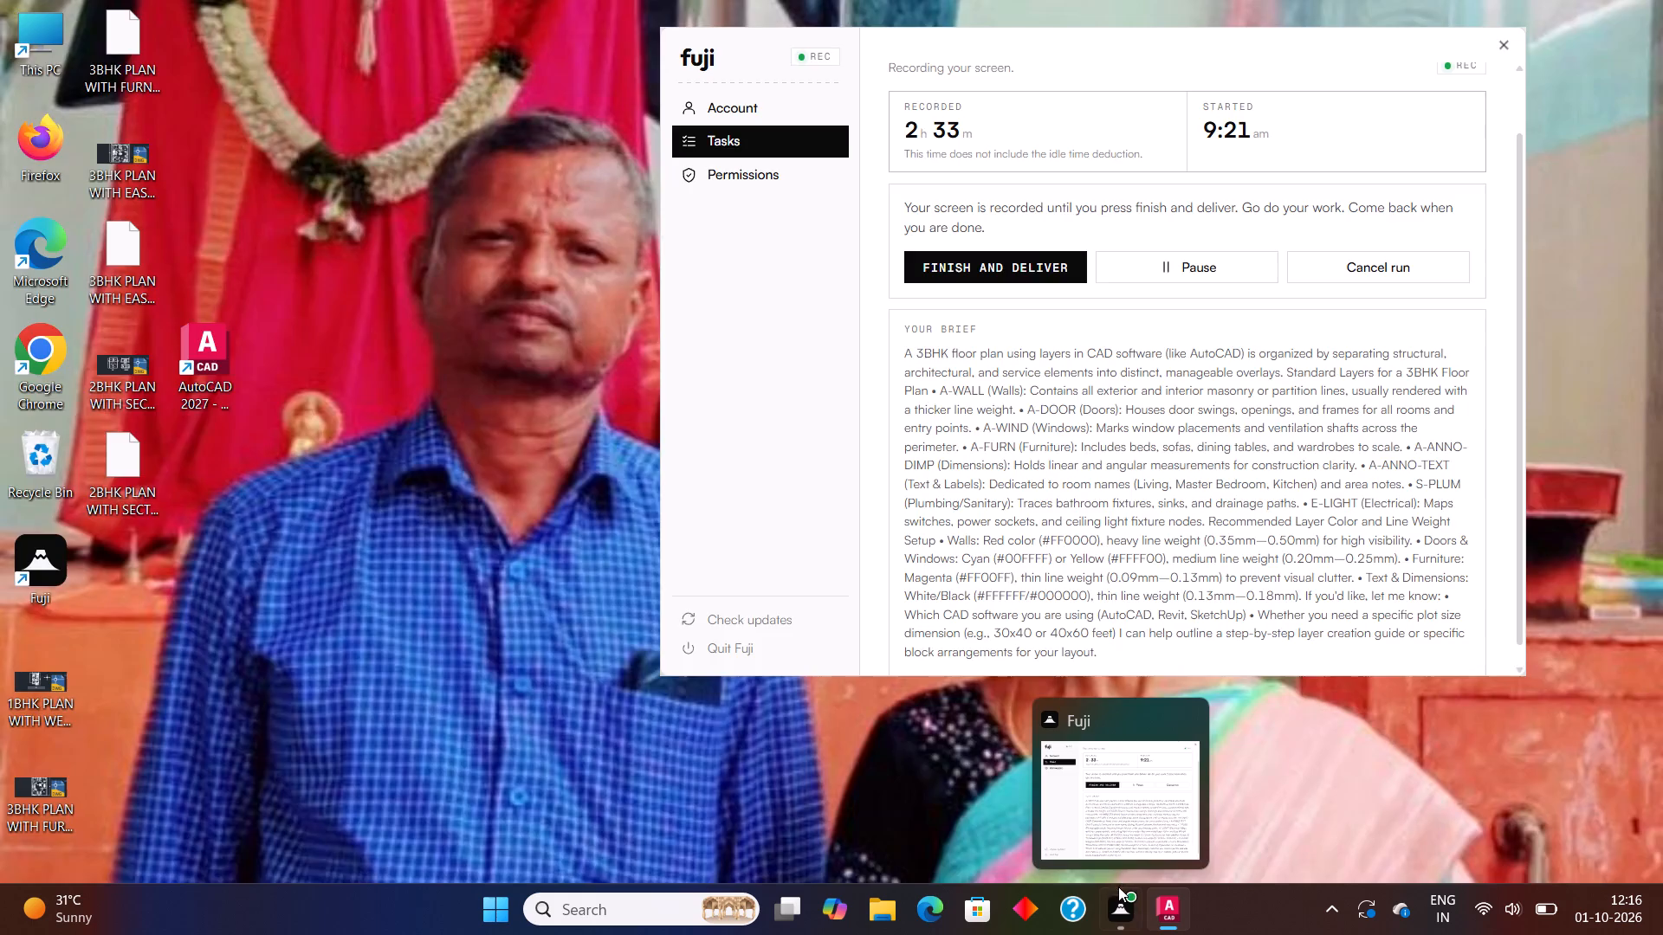
Make the OUTER WALL layer current.
scroll(980, 585, "up", 2)
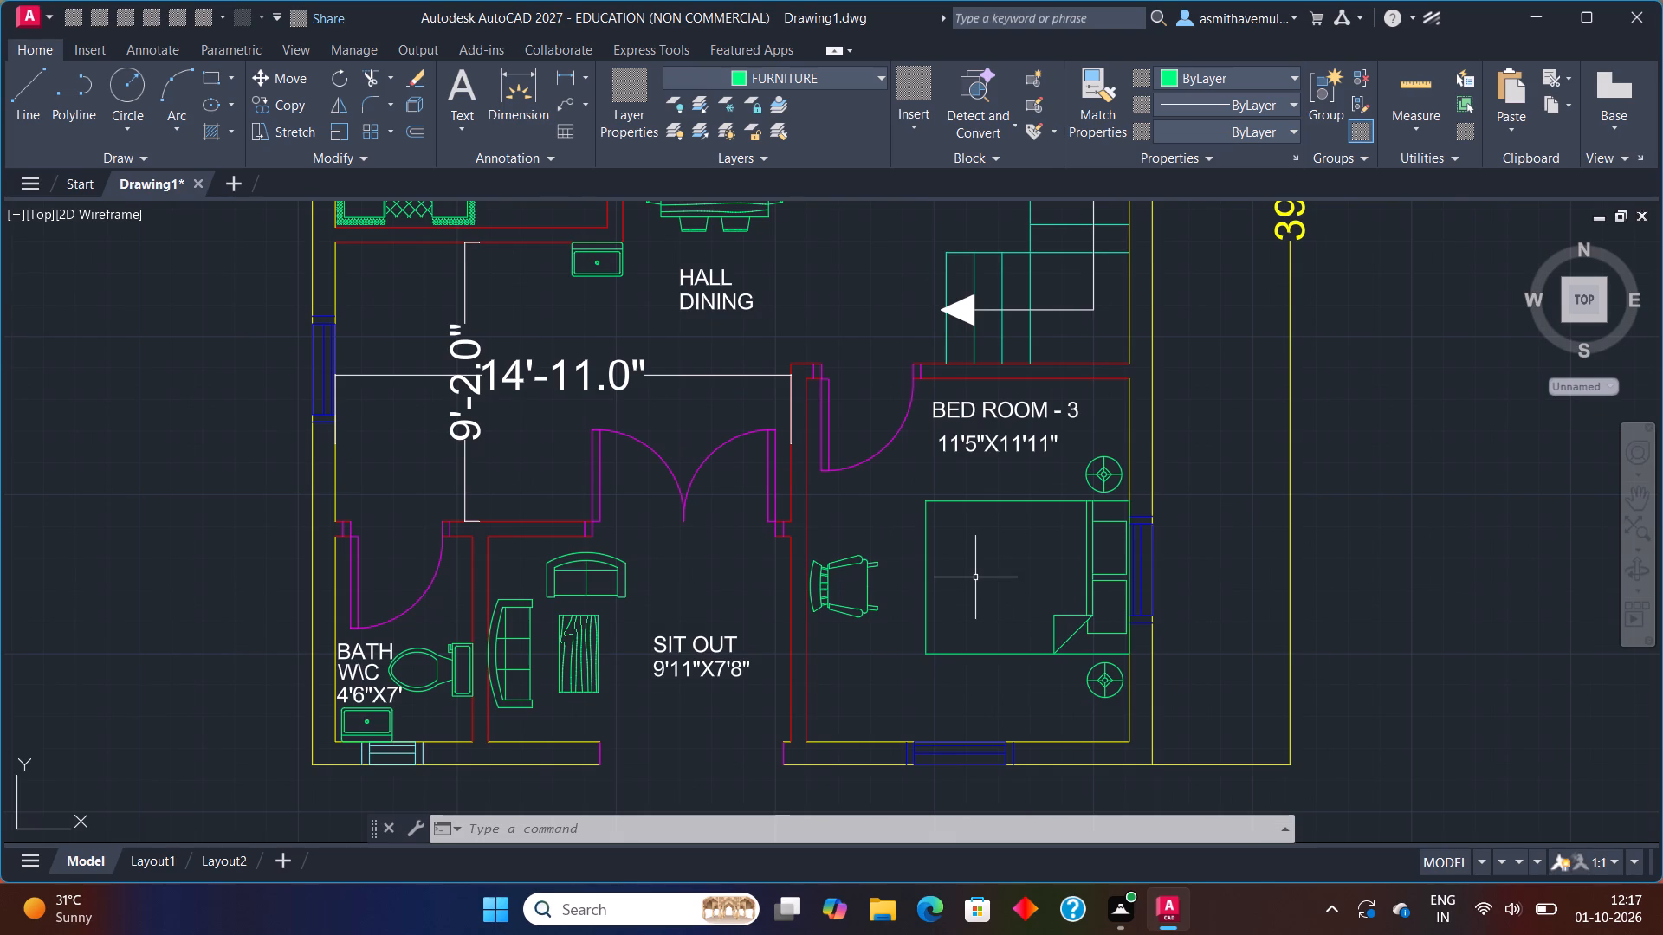
middle_click_drag(510, 735, 539, 582)
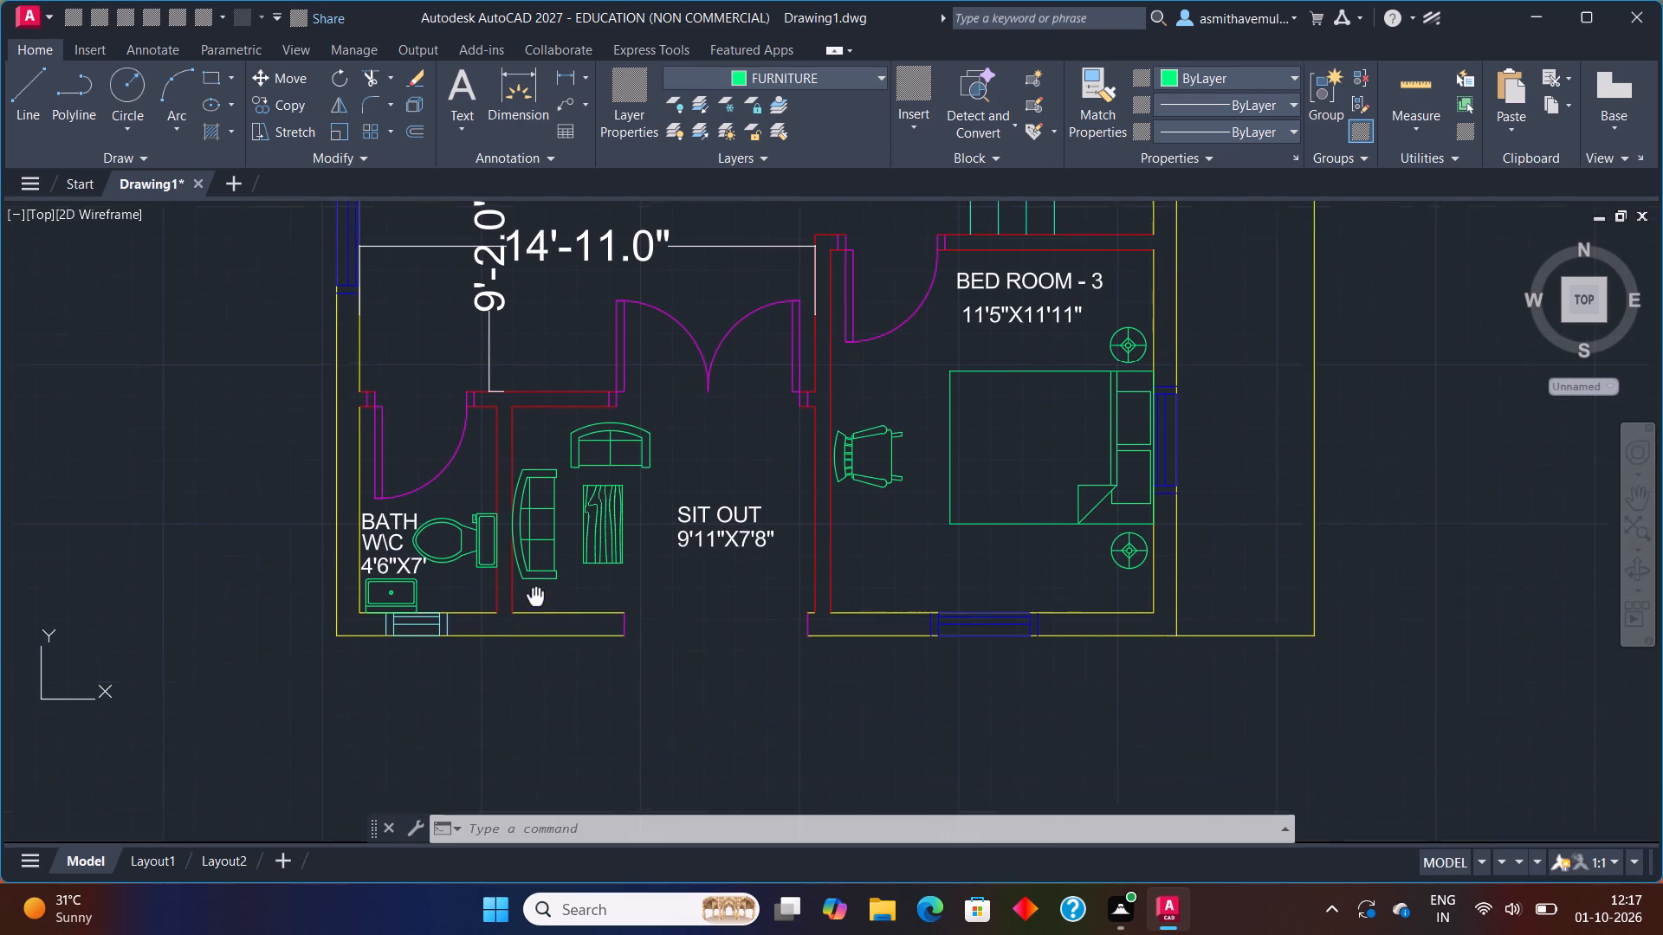
middle_click_drag(539, 582, 540, 580)
scroll(594, 616, "up", 1)
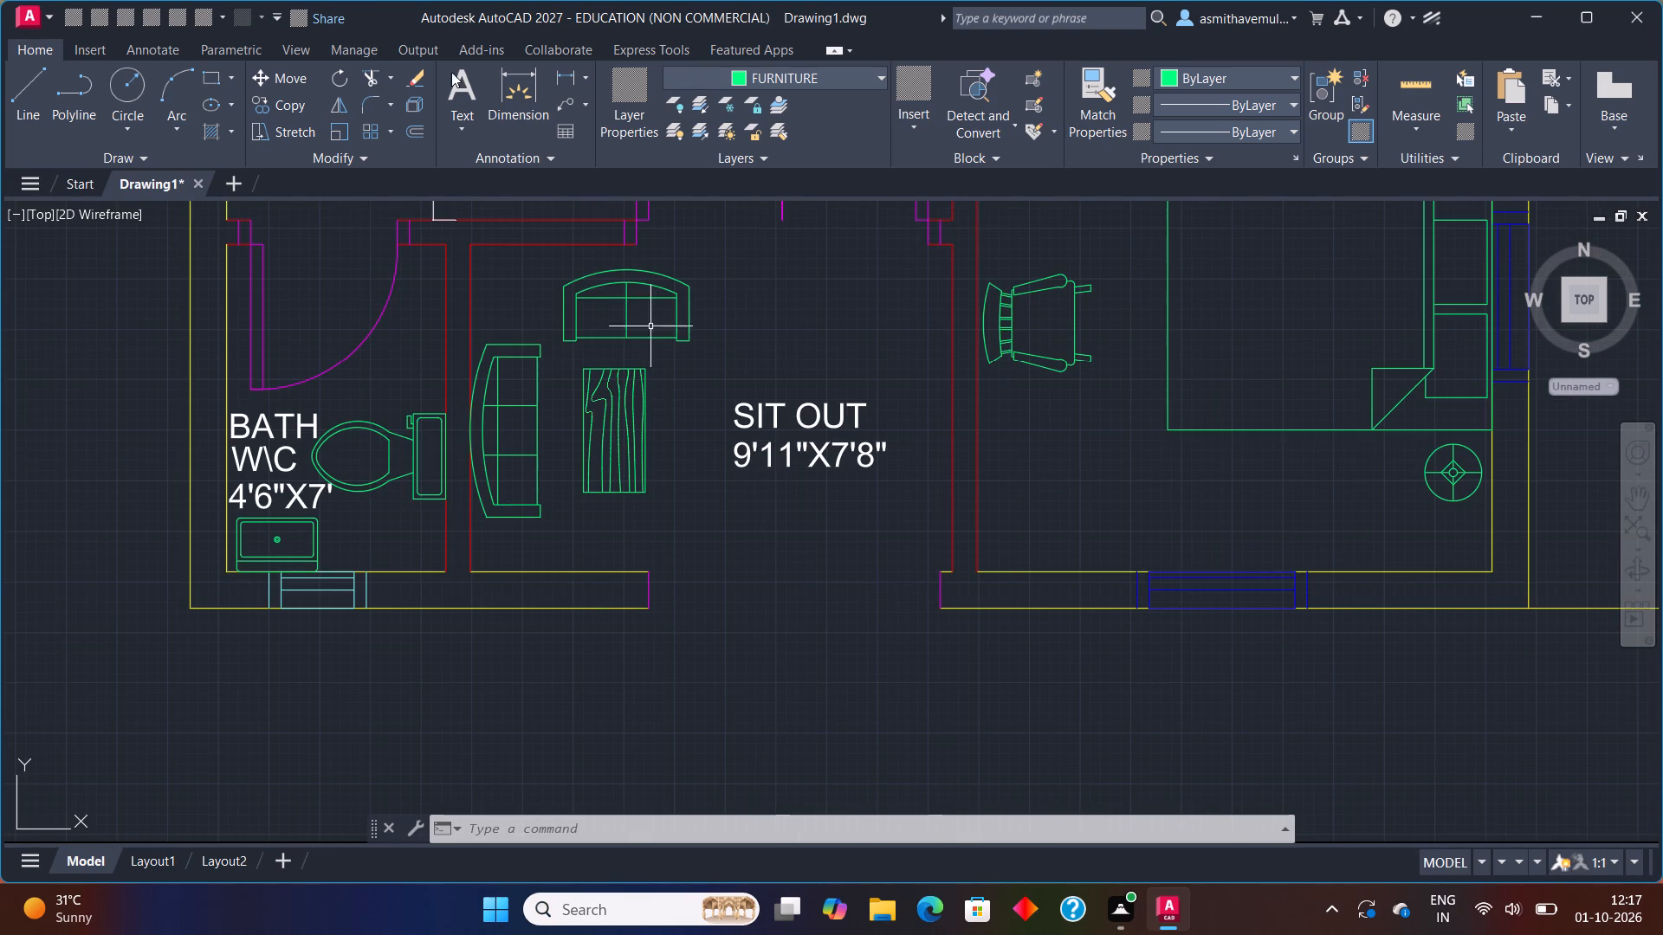
type("LA")
key("Return")
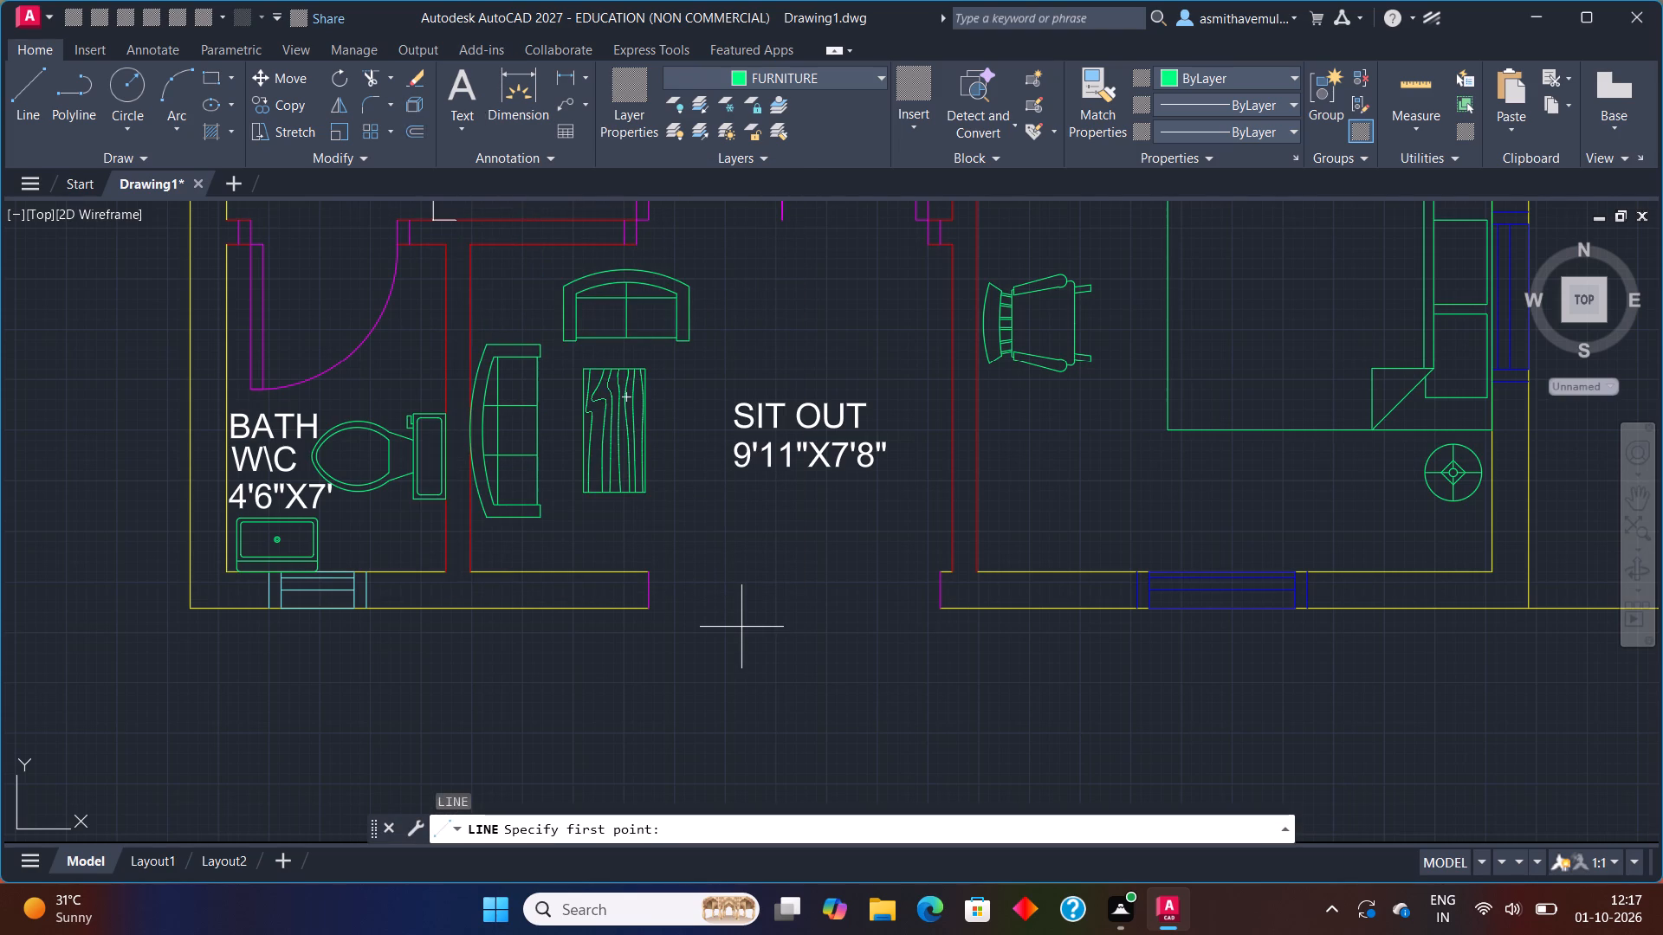
key("Escape")
type("LA")
key("Return")
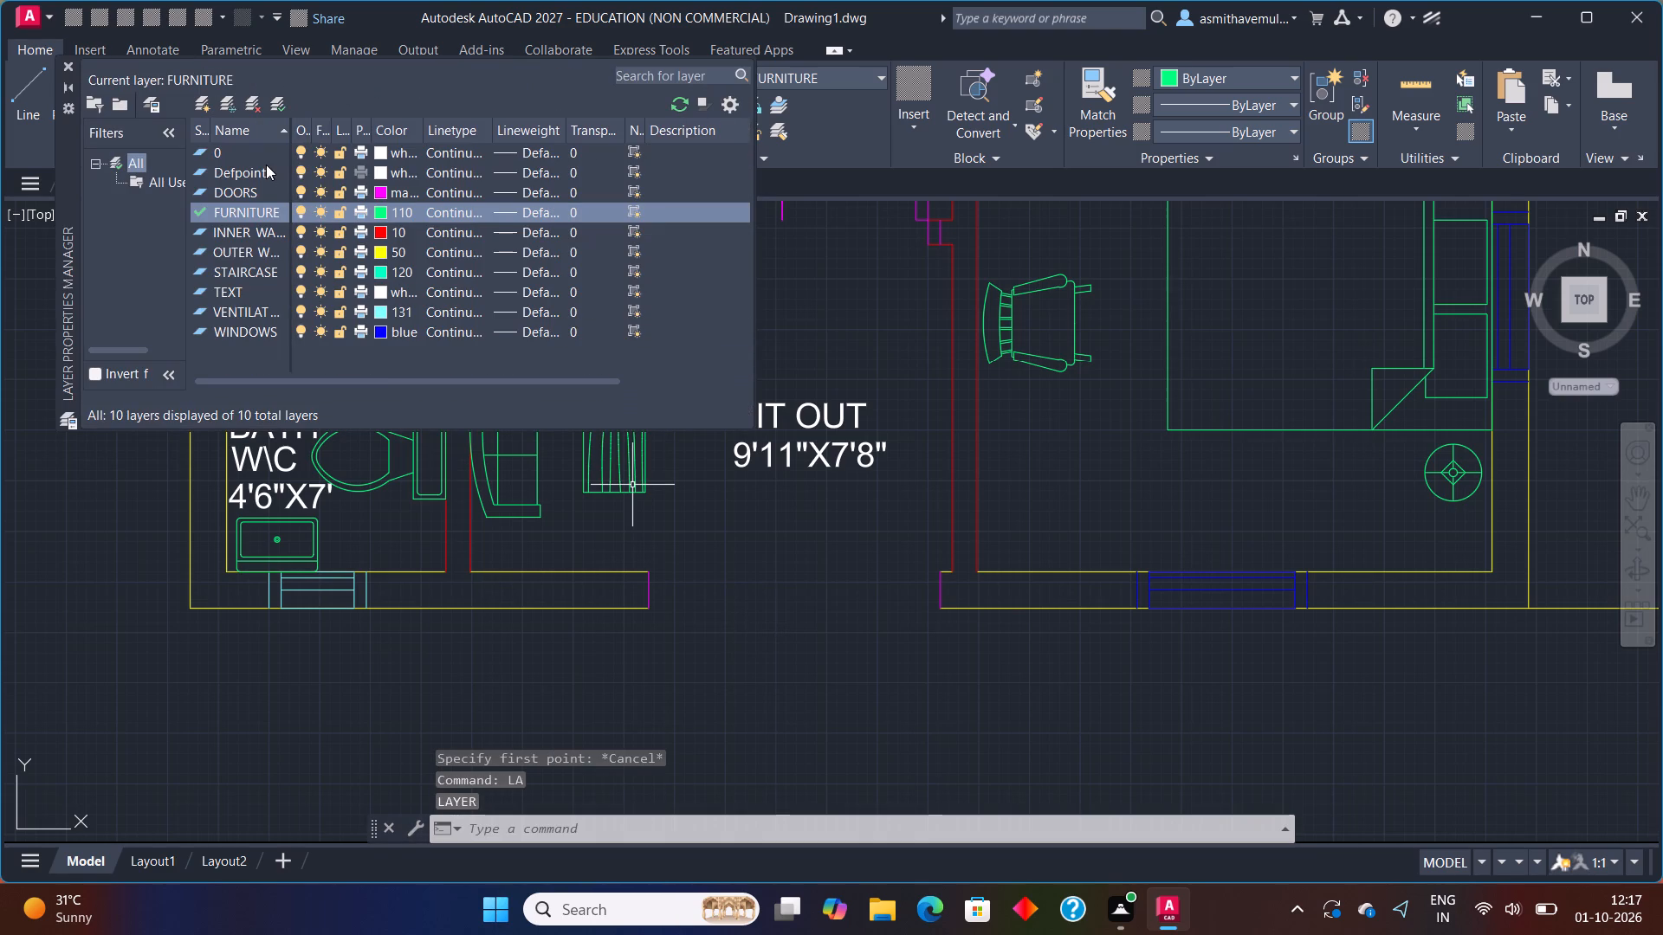
left_click(416, 253)
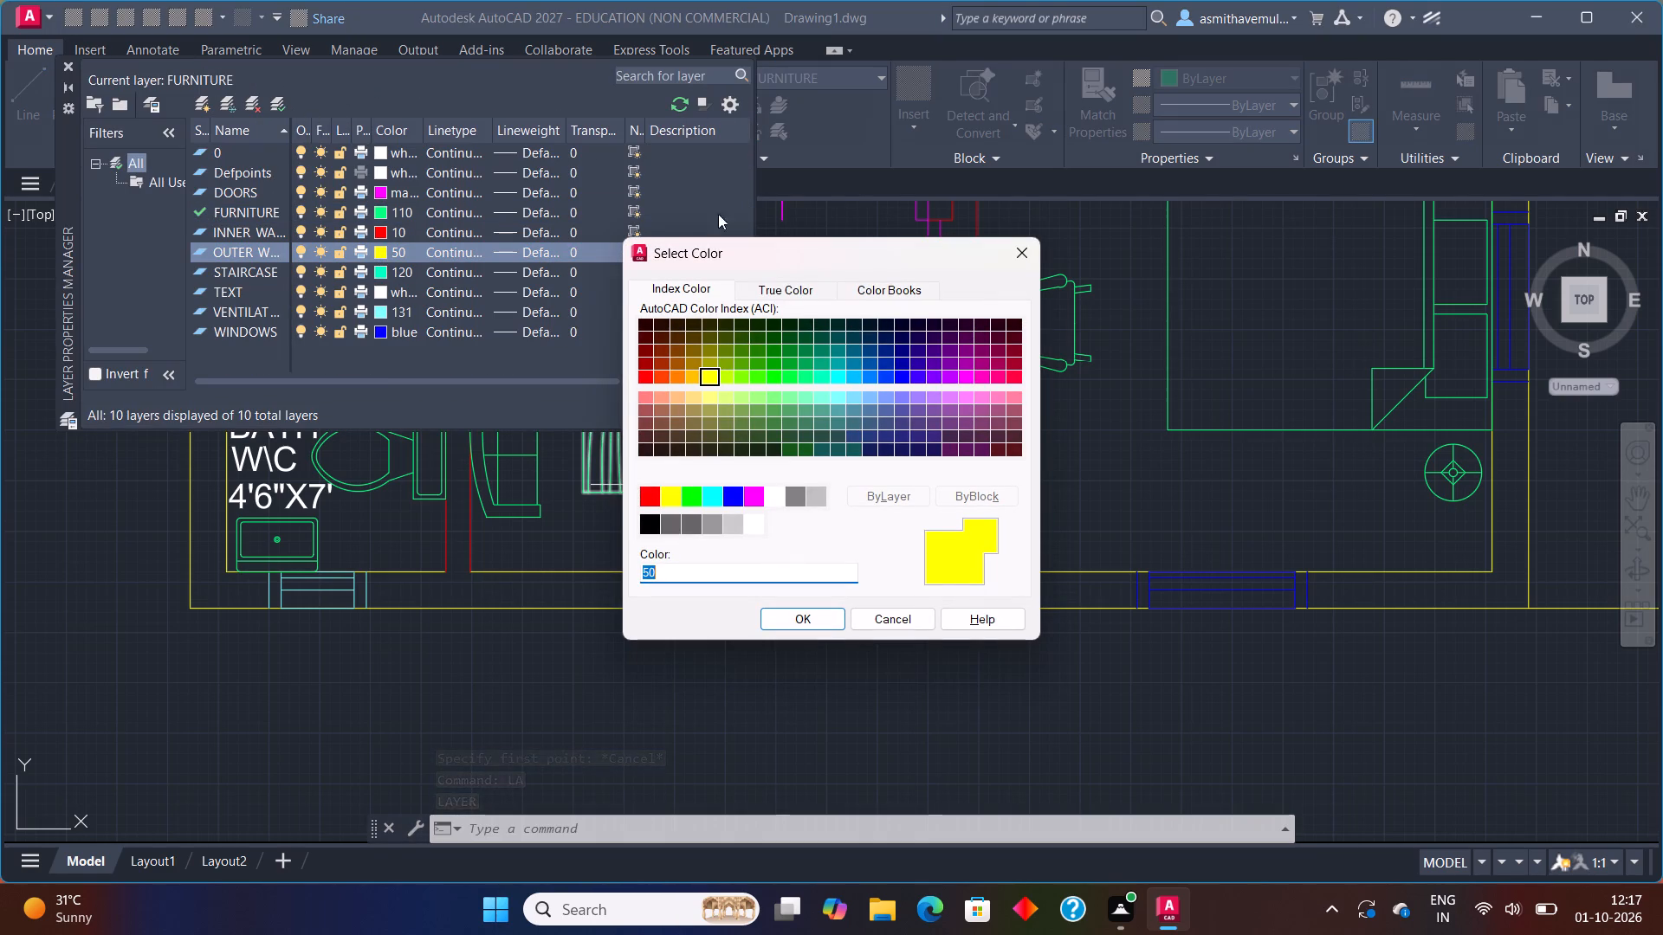
left_click(1013, 255)
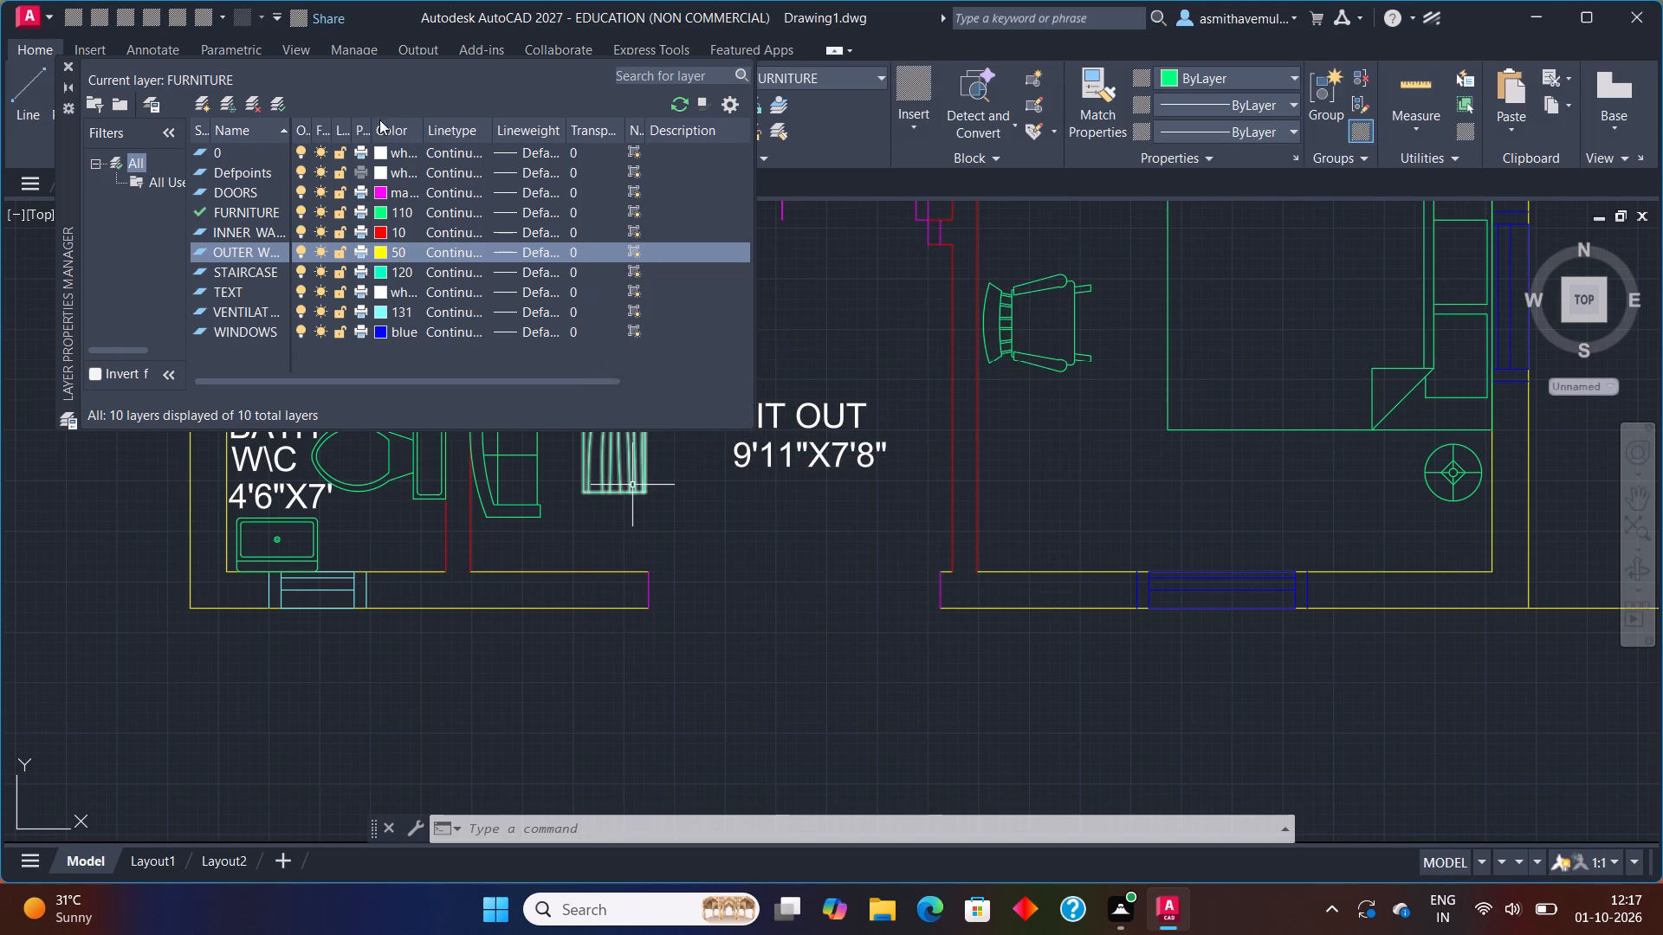
left_click(281, 104)
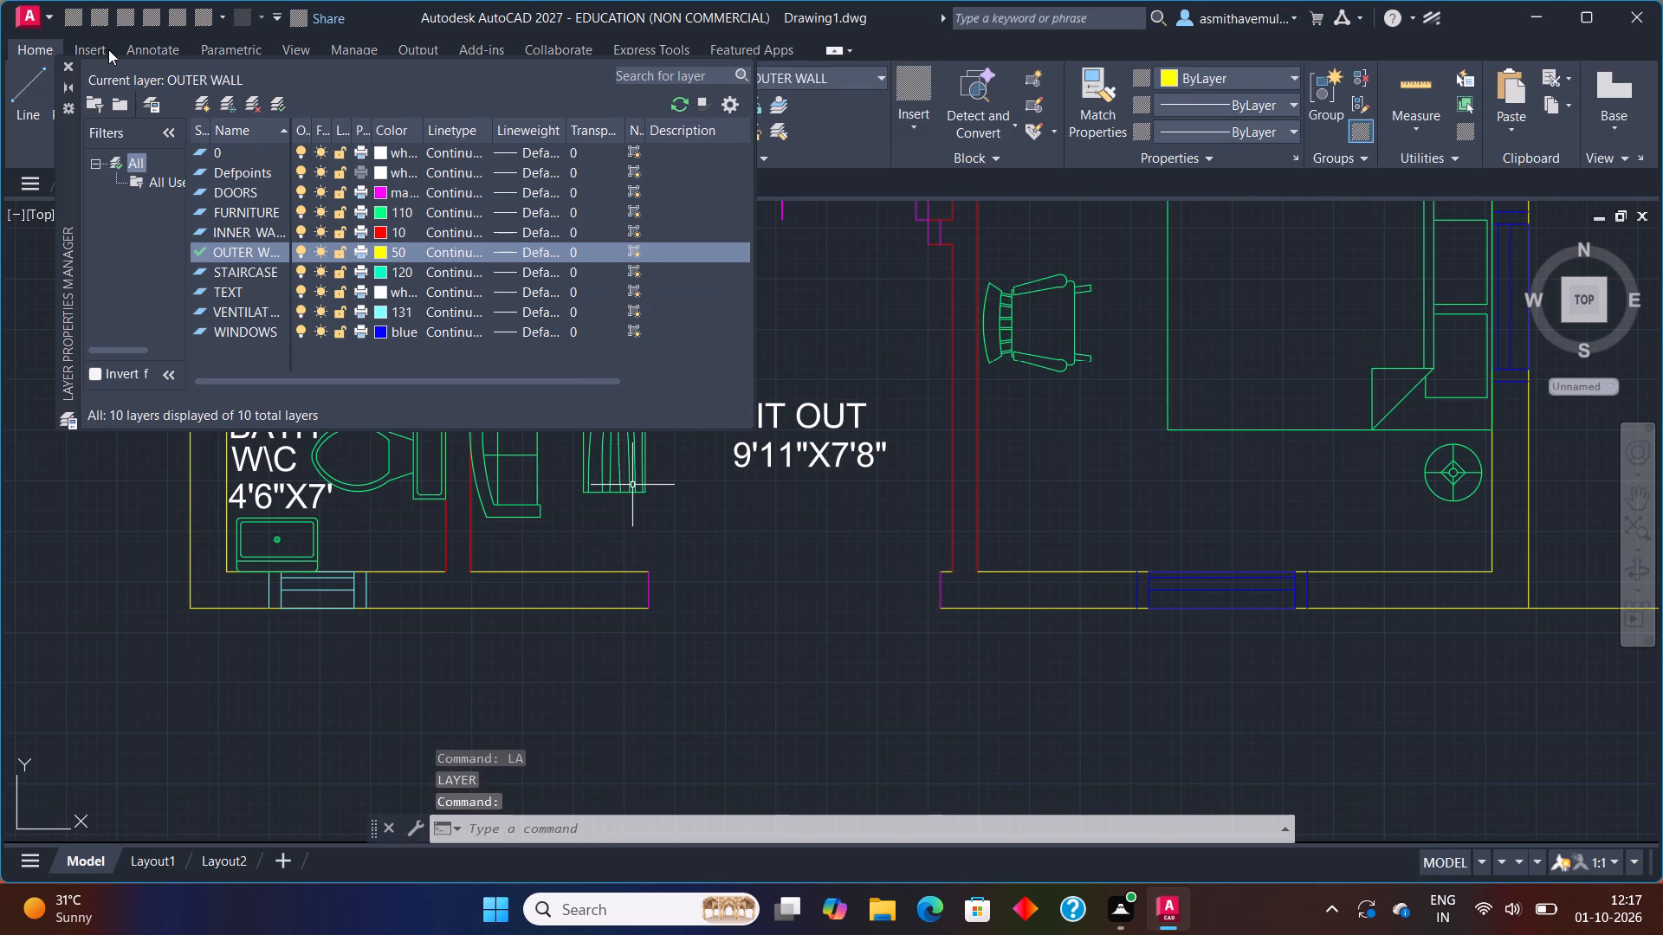
left_click(61, 64)
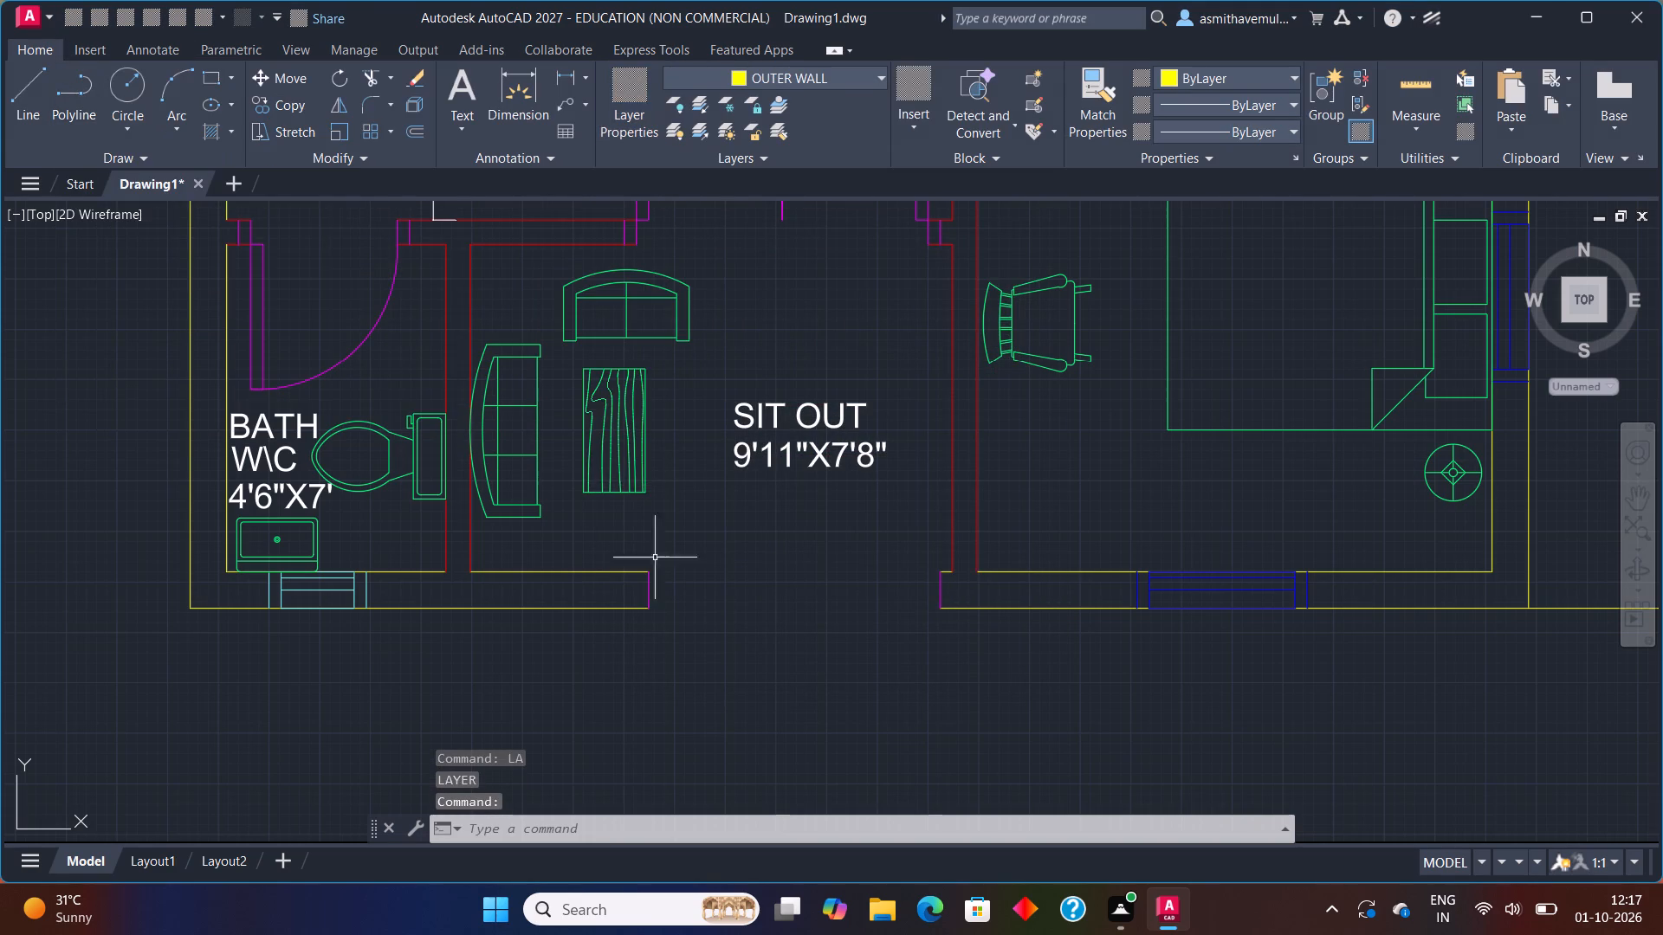
Trim away the magenta end lines on both sides of the Sit Out entrance opening in the south wall.
type("TRIM")
key("Return")
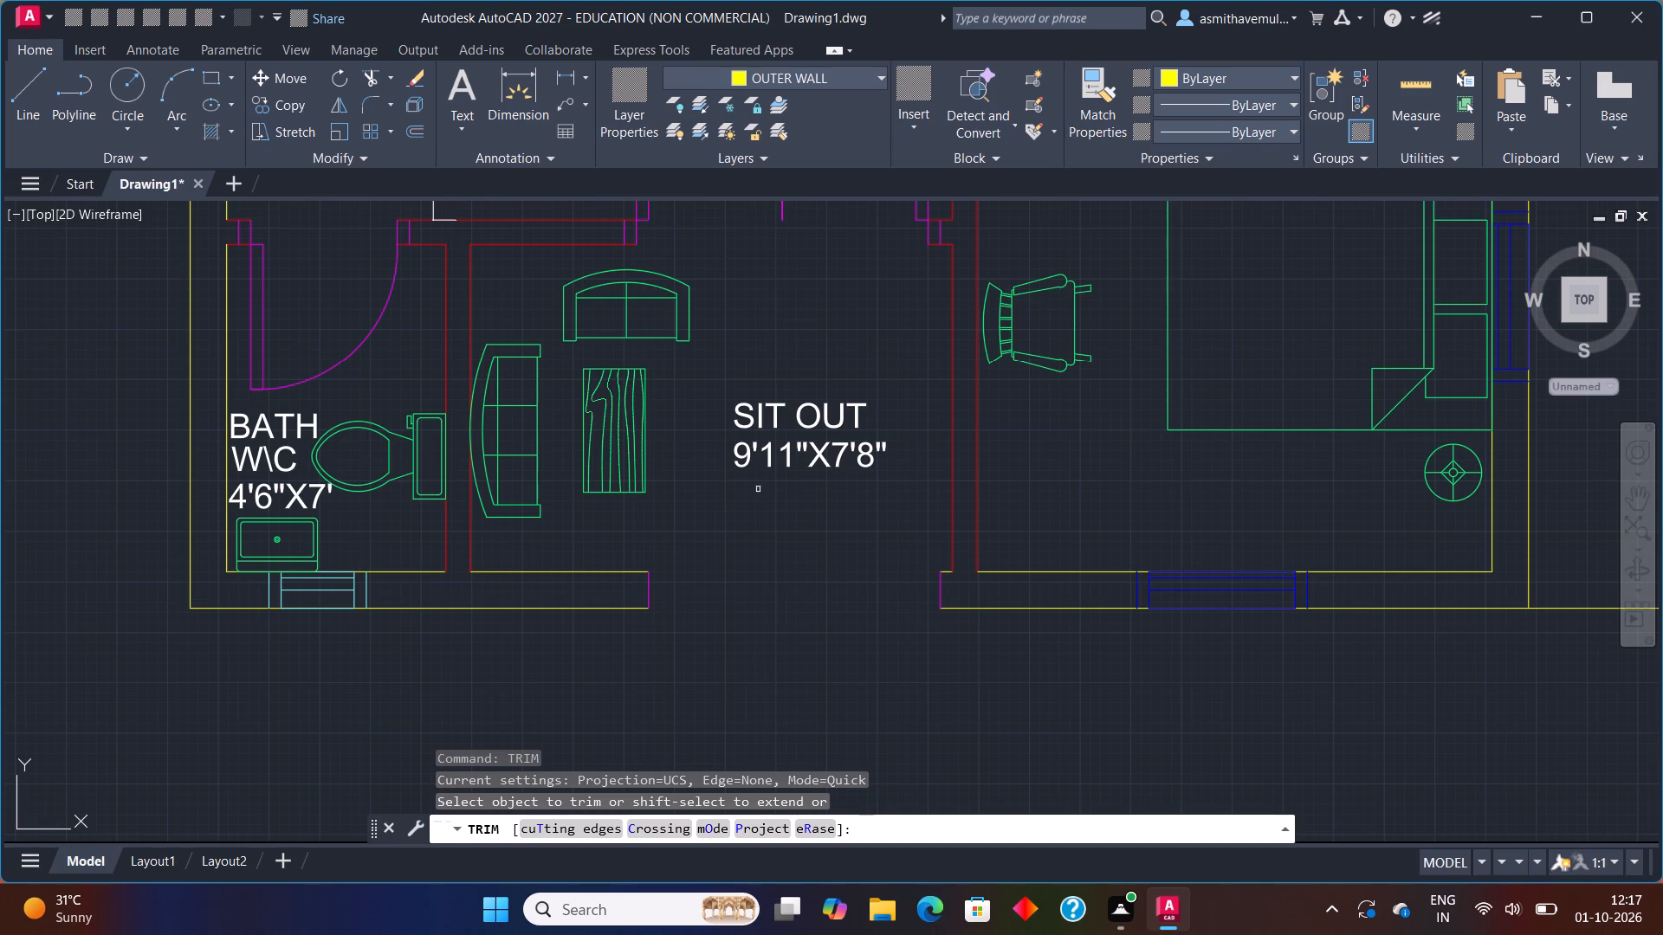
left_click_drag(627, 586, 678, 585)
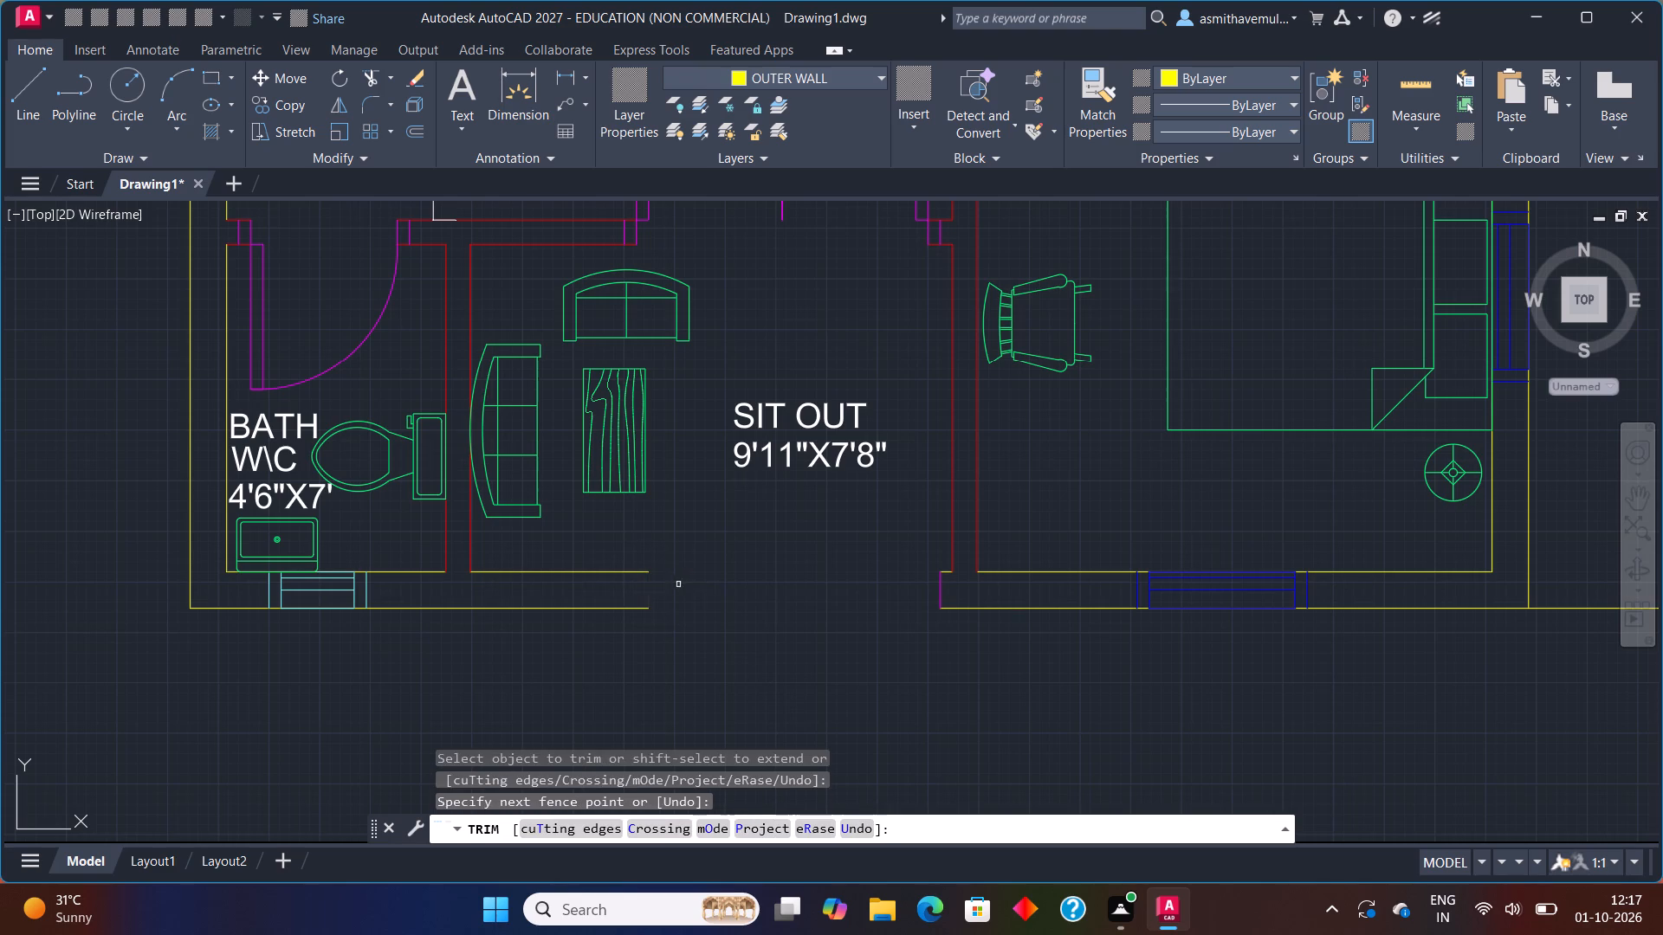
left_click_drag(965, 587, 914, 576)
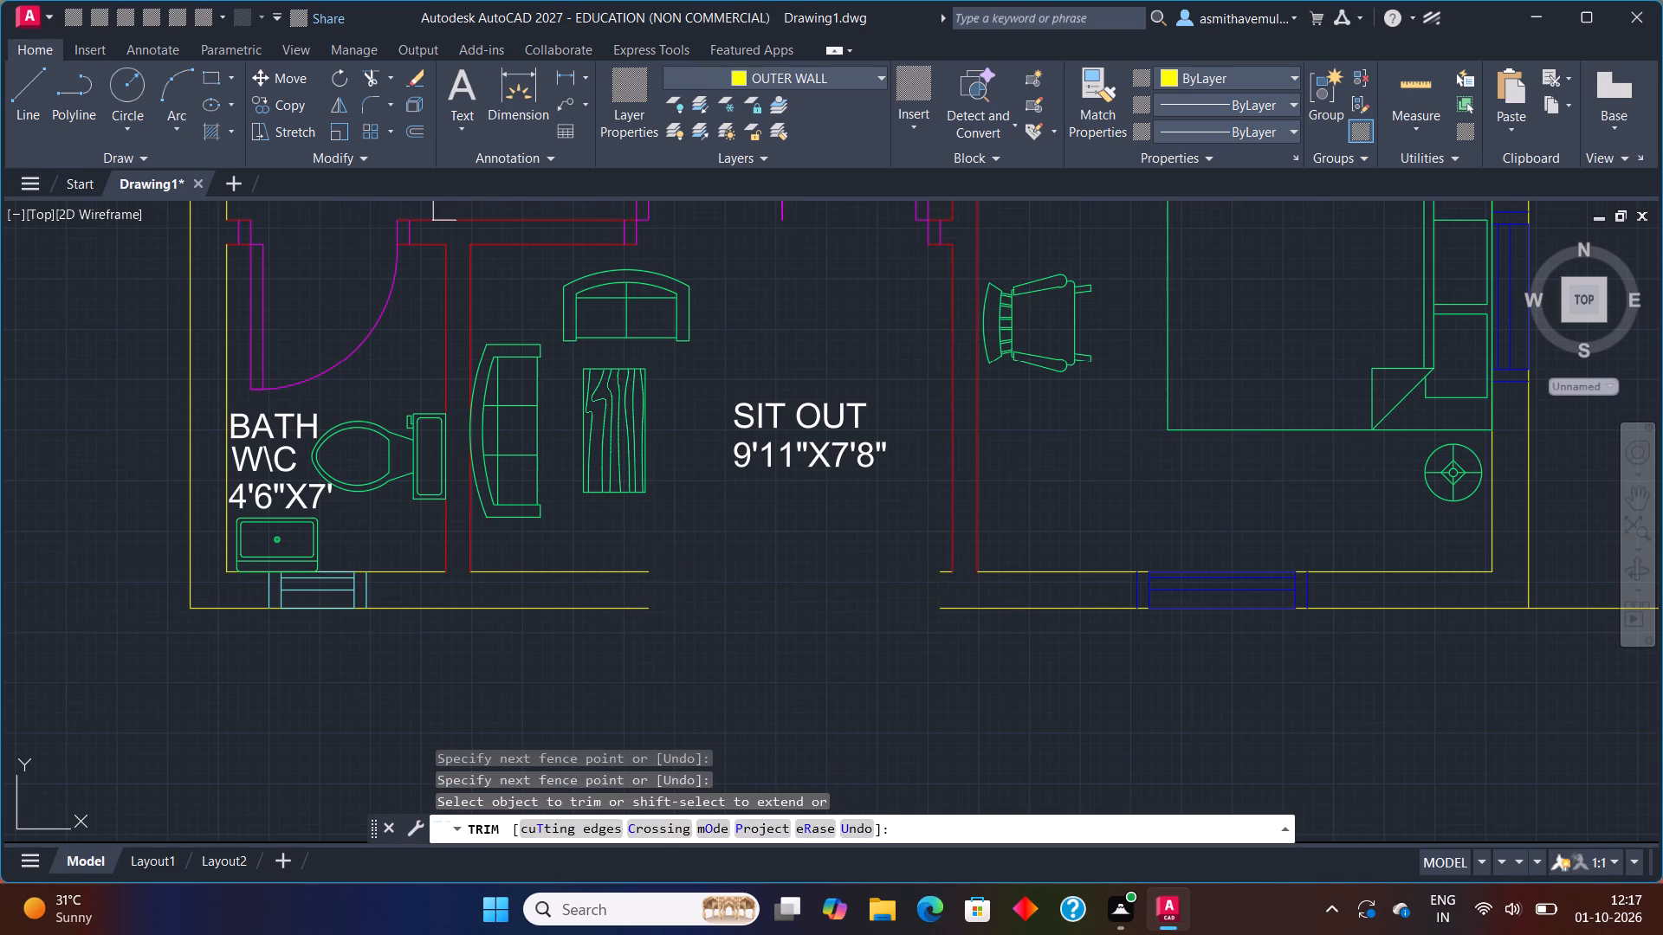
key("Escape")
Draw closing lines on the OUTER WALL layer across both south wall ends at the Sit Out entrance opening.
key("l")
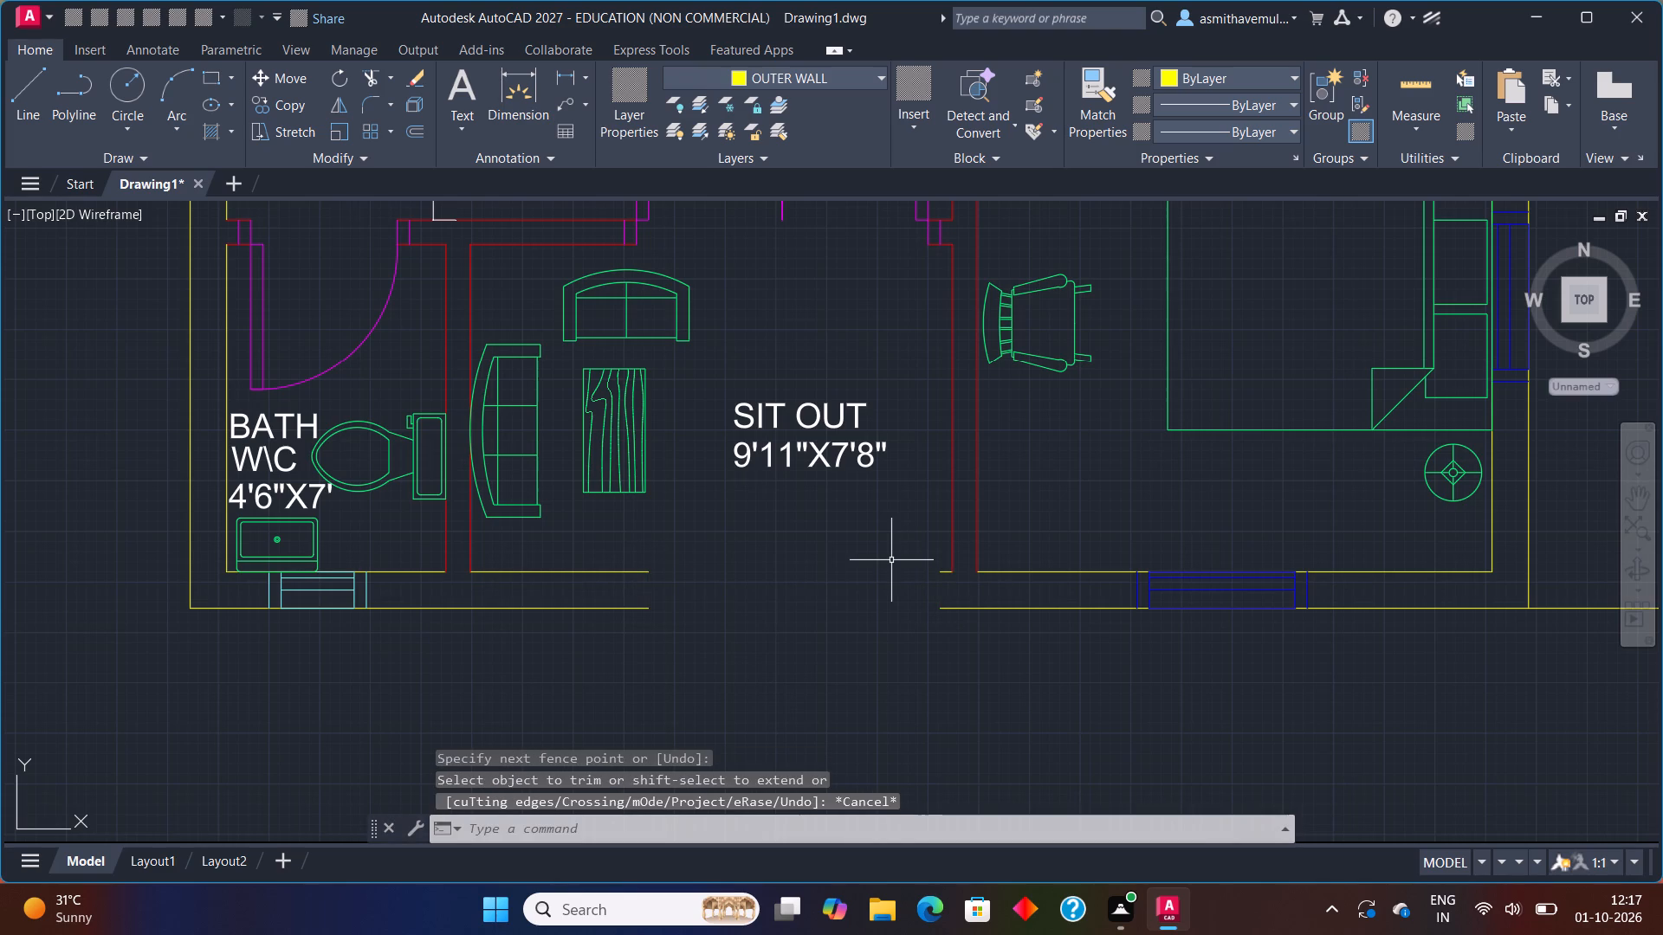
key("Return")
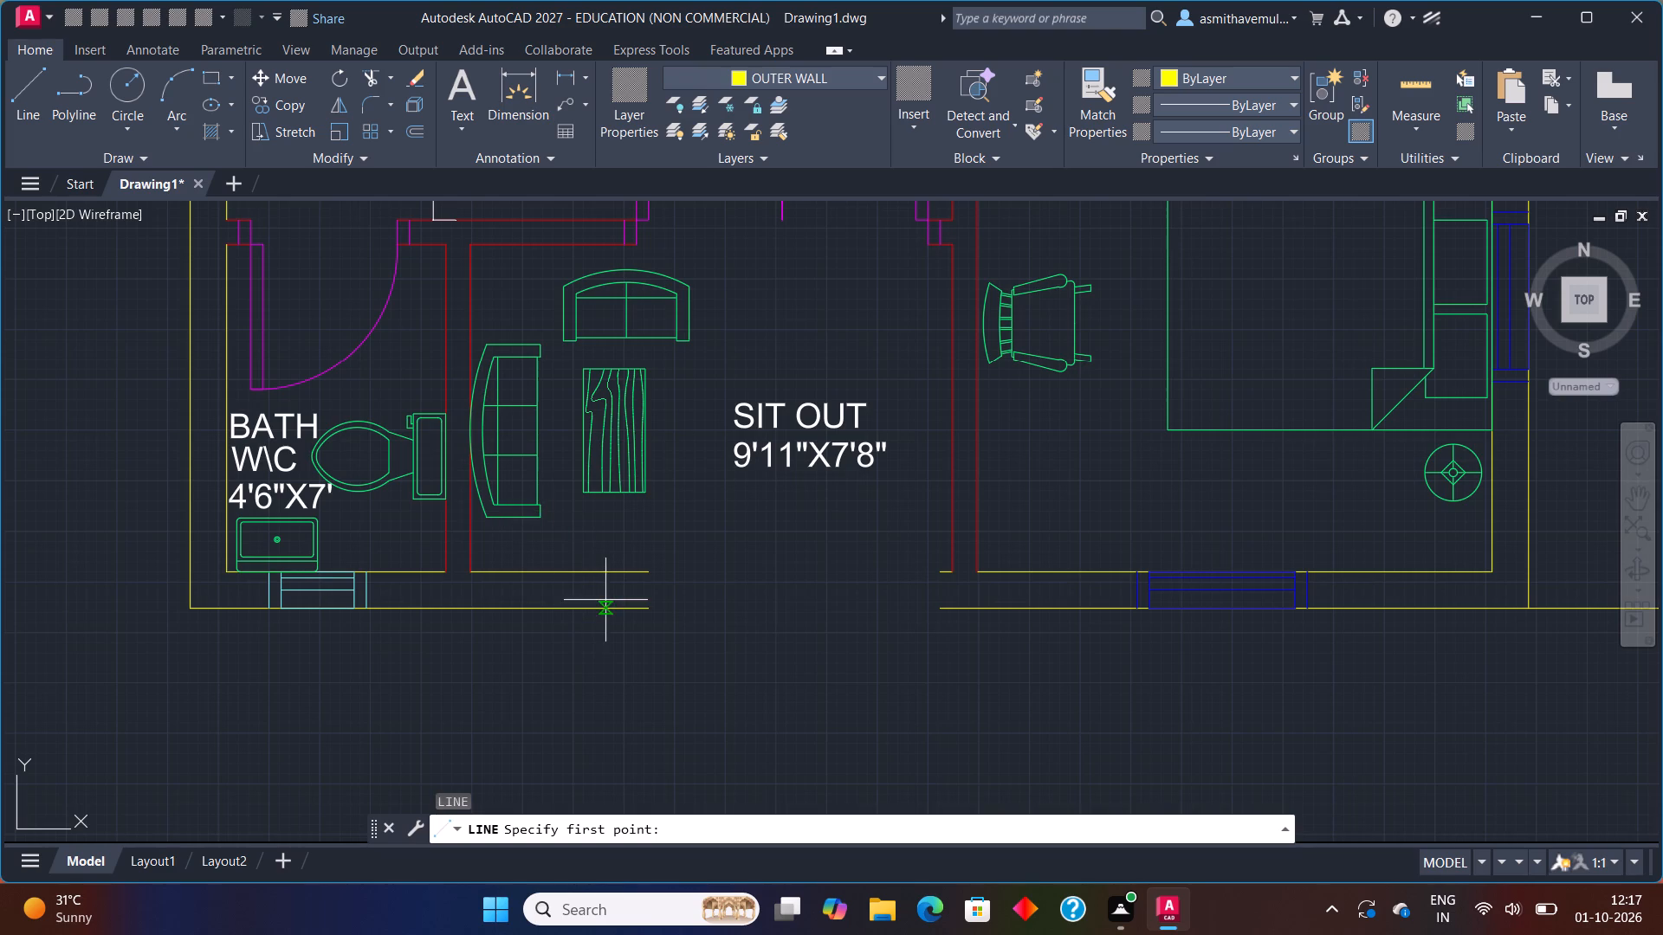
scroll(612, 597, "up", 2)
left_click(702, 628)
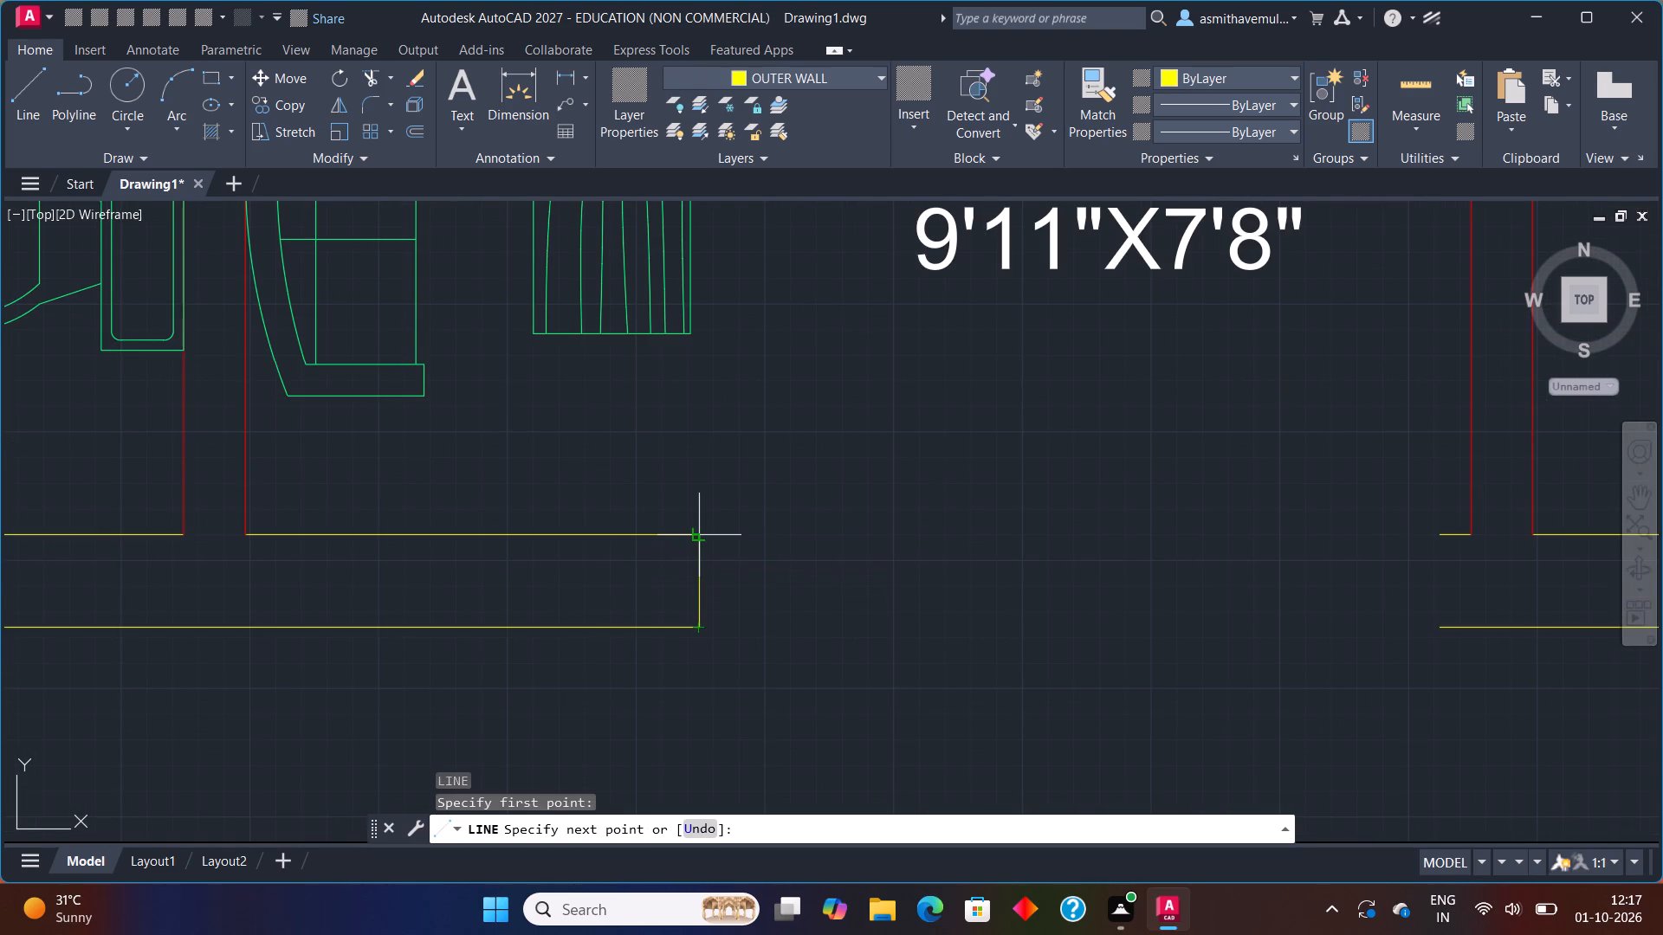
left_click(702, 531)
key("Escape")
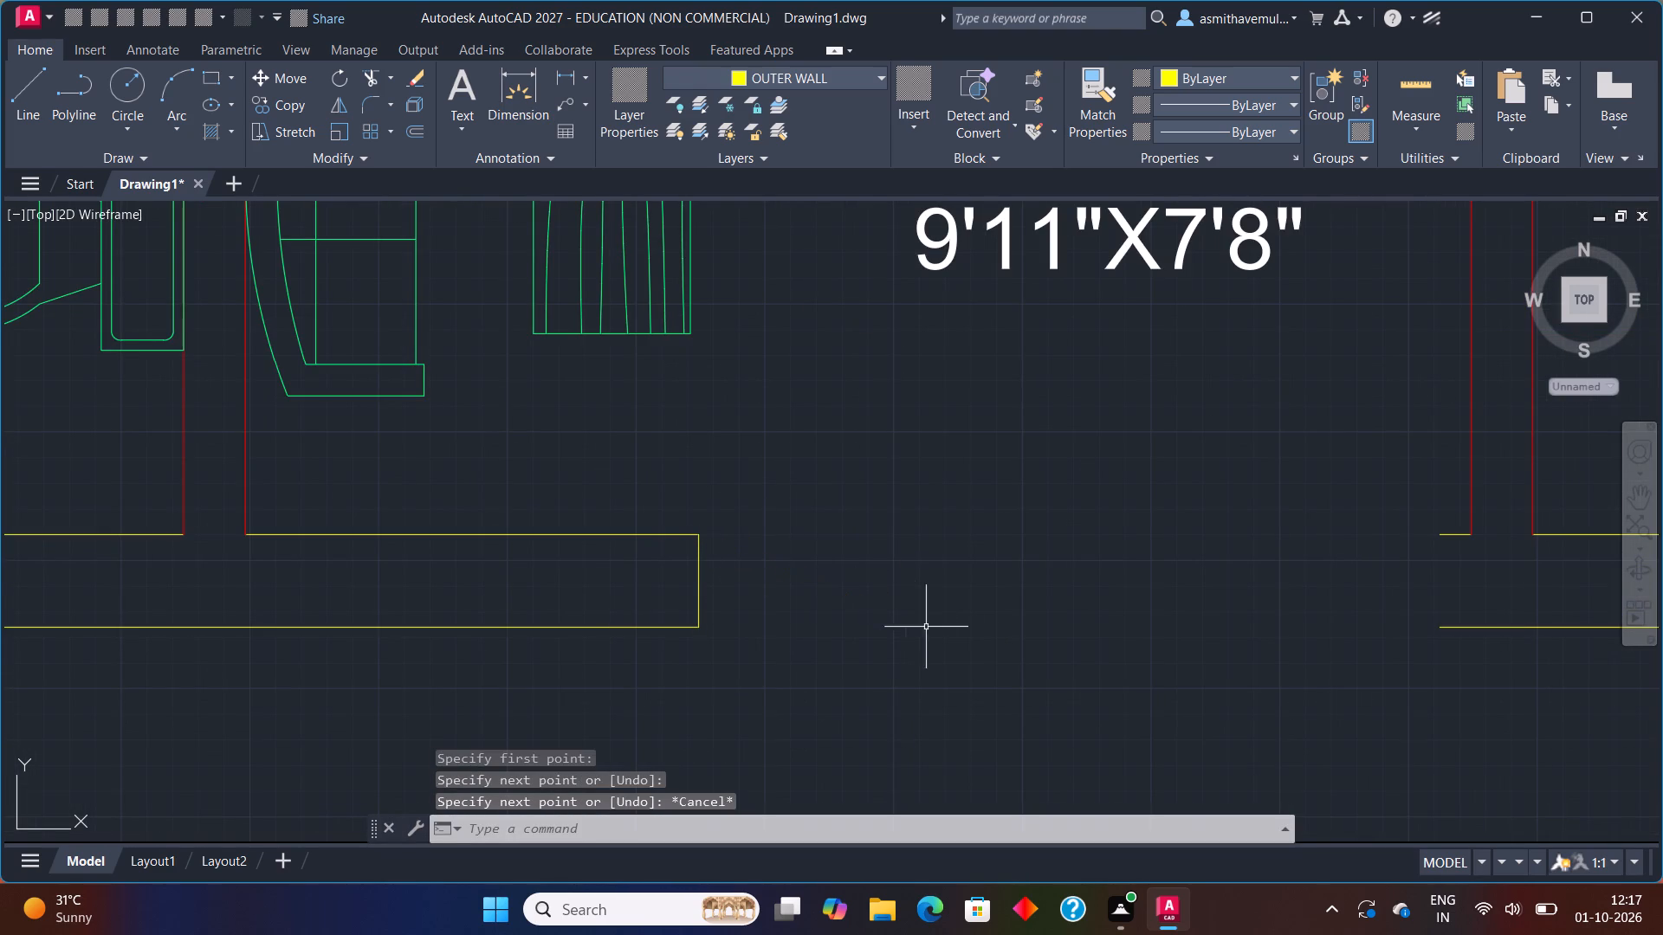
middle_click_drag(1349, 648, 1008, 642)
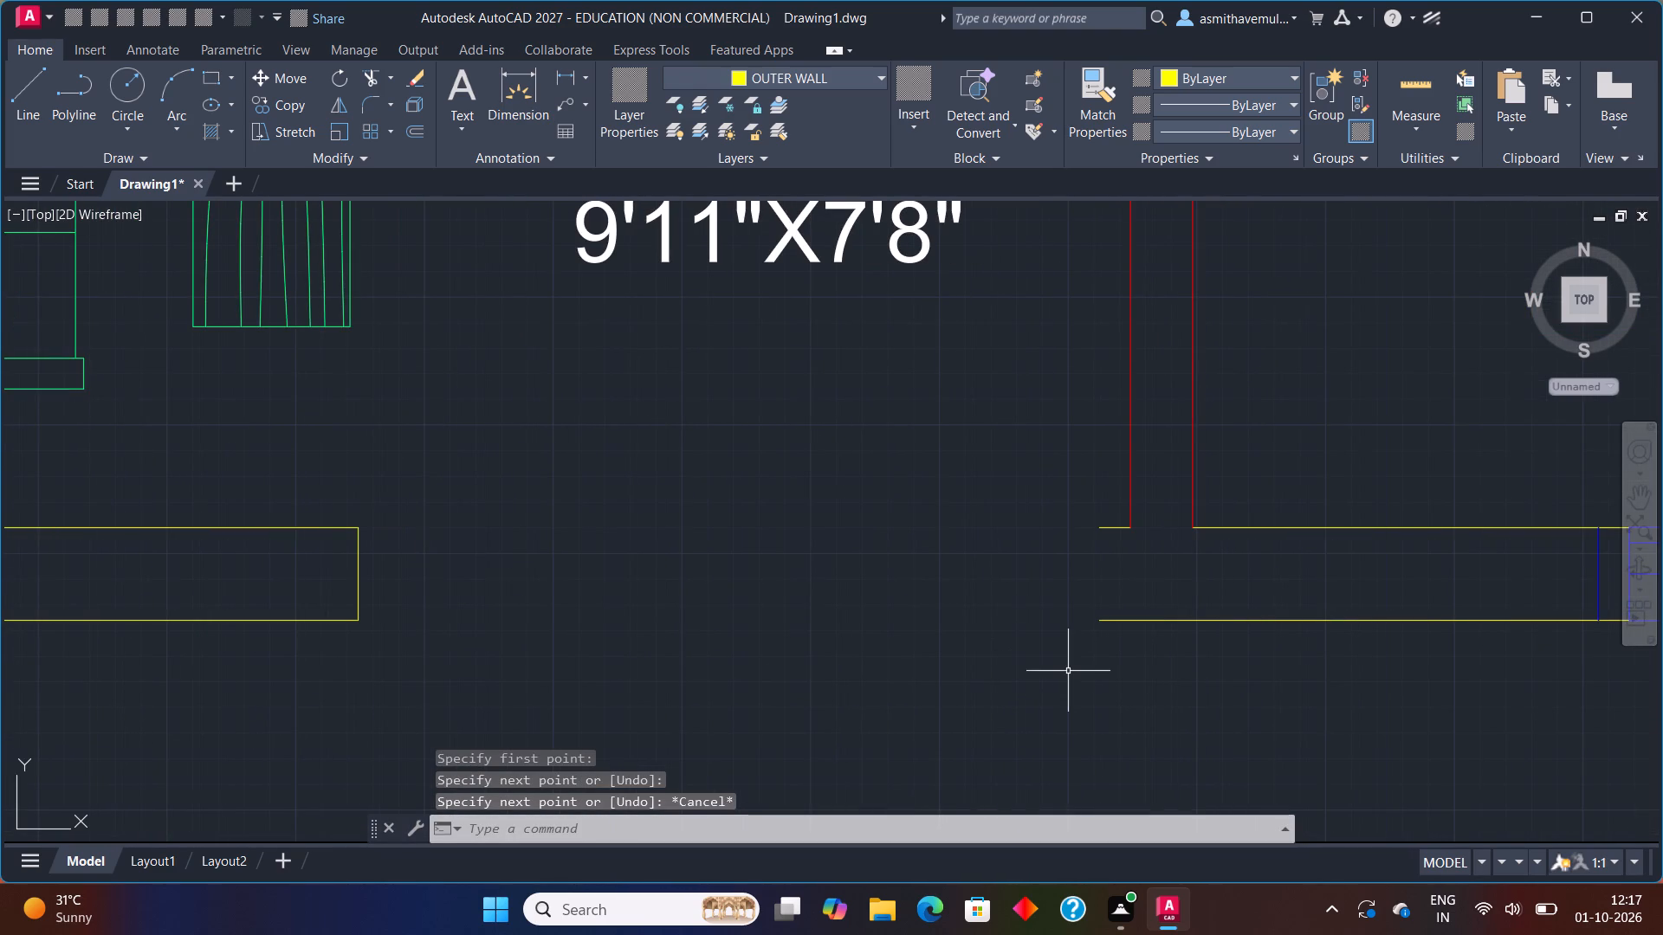
key("l")
key("Return")
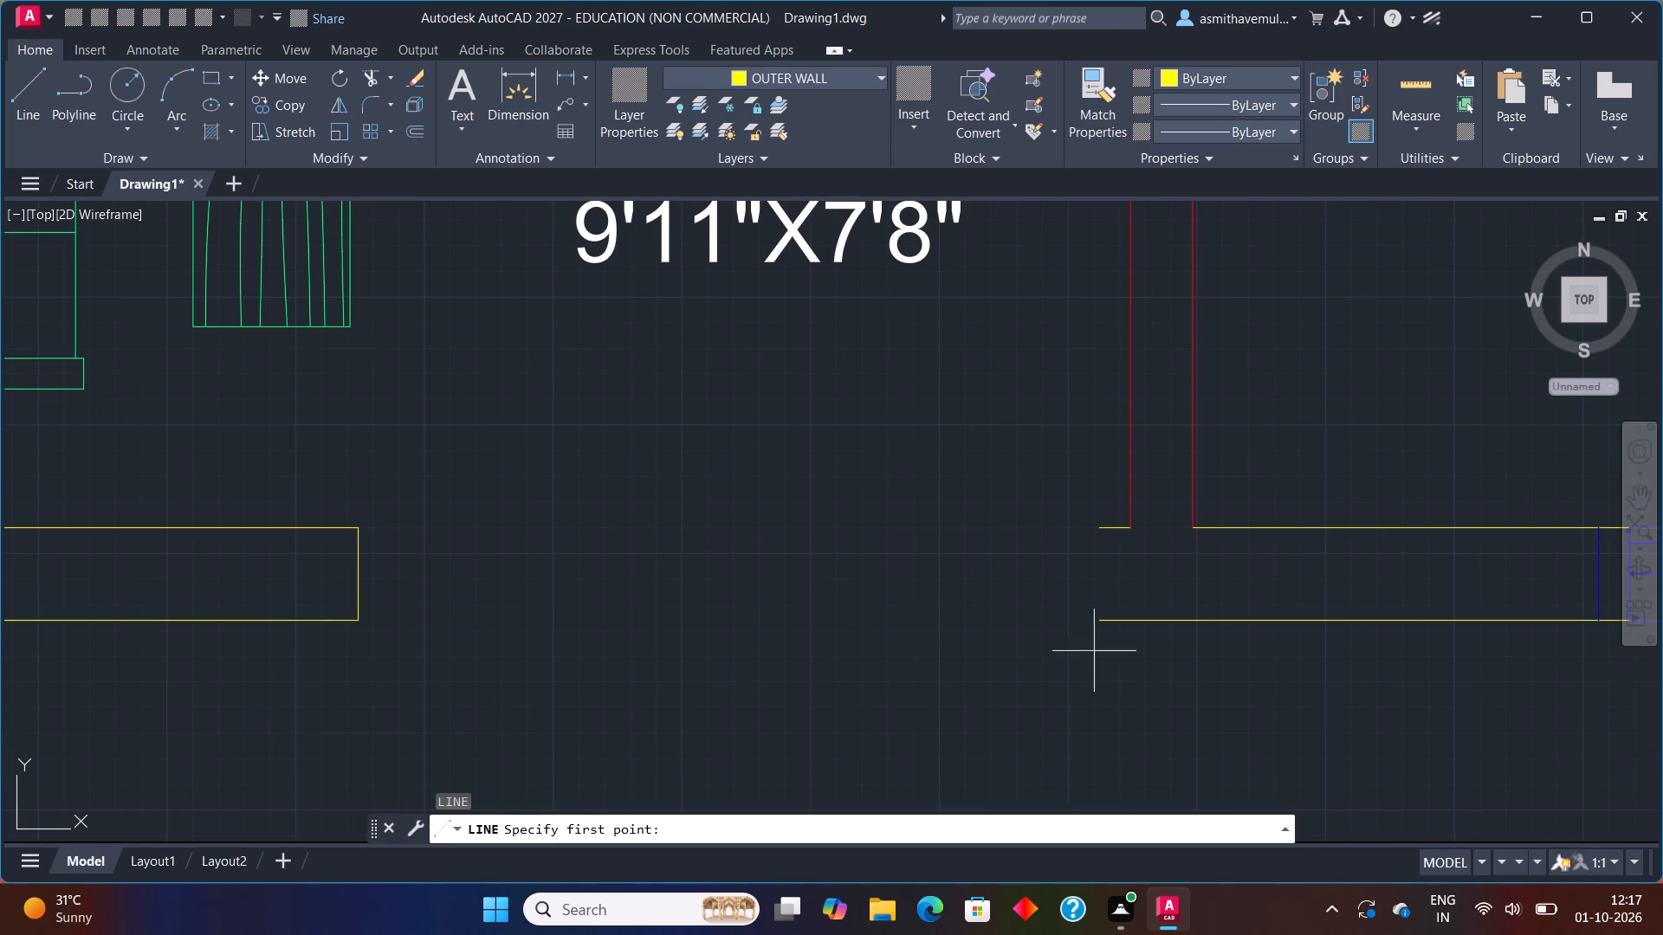
left_click(1102, 618)
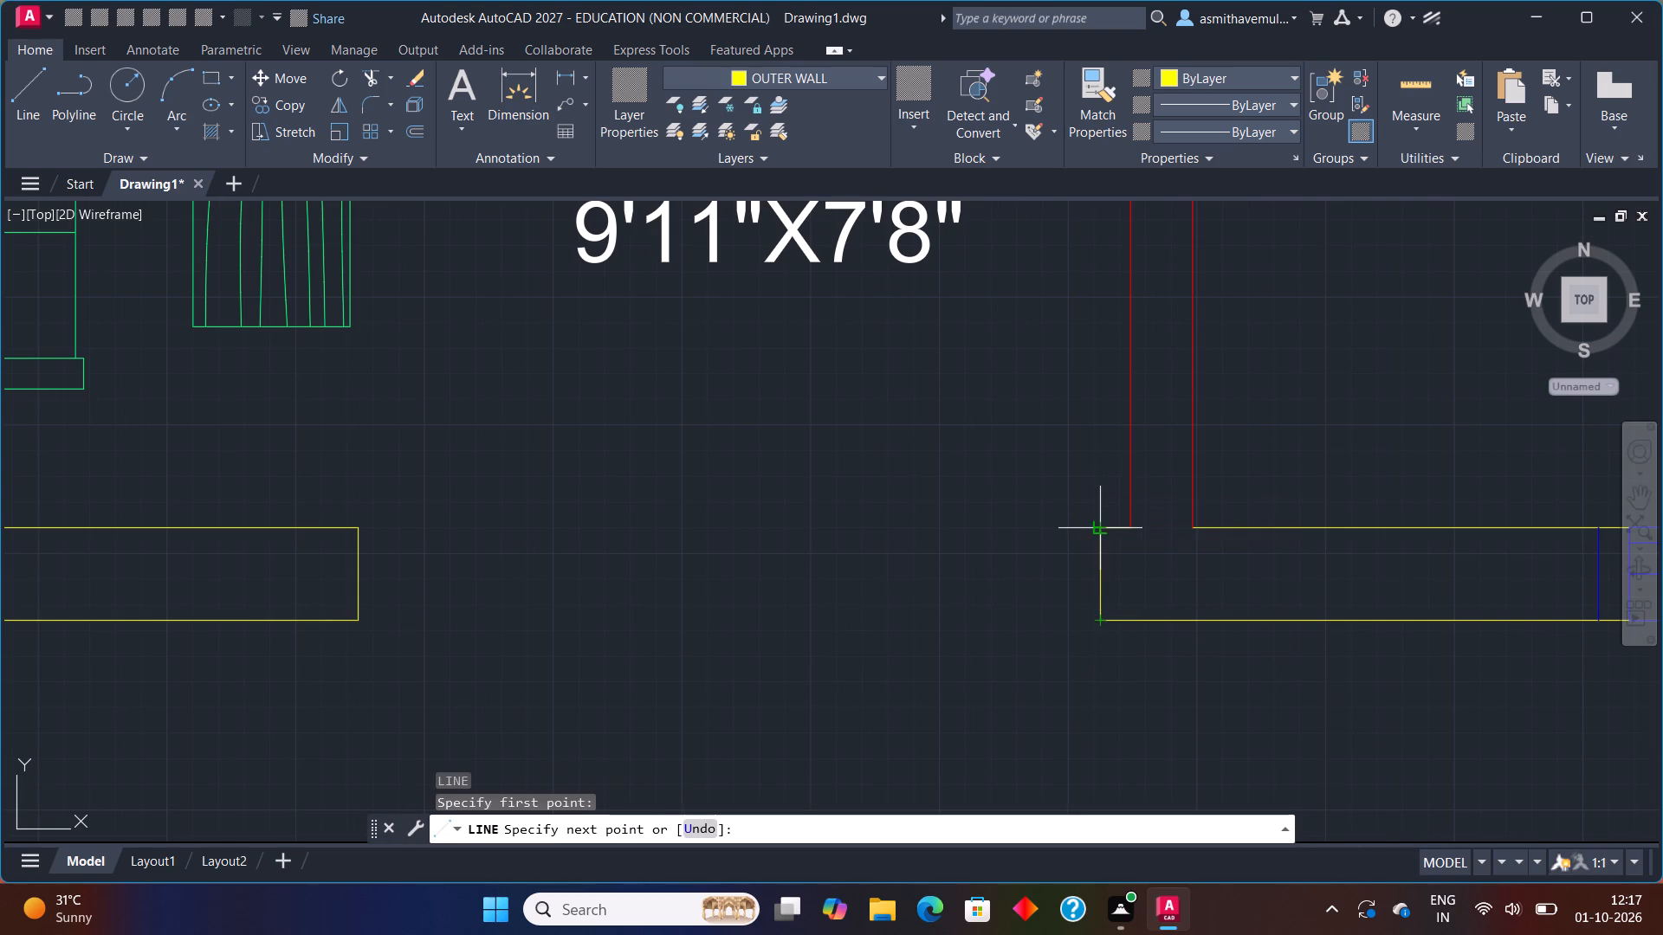
left_click(1104, 523)
key("Escape")
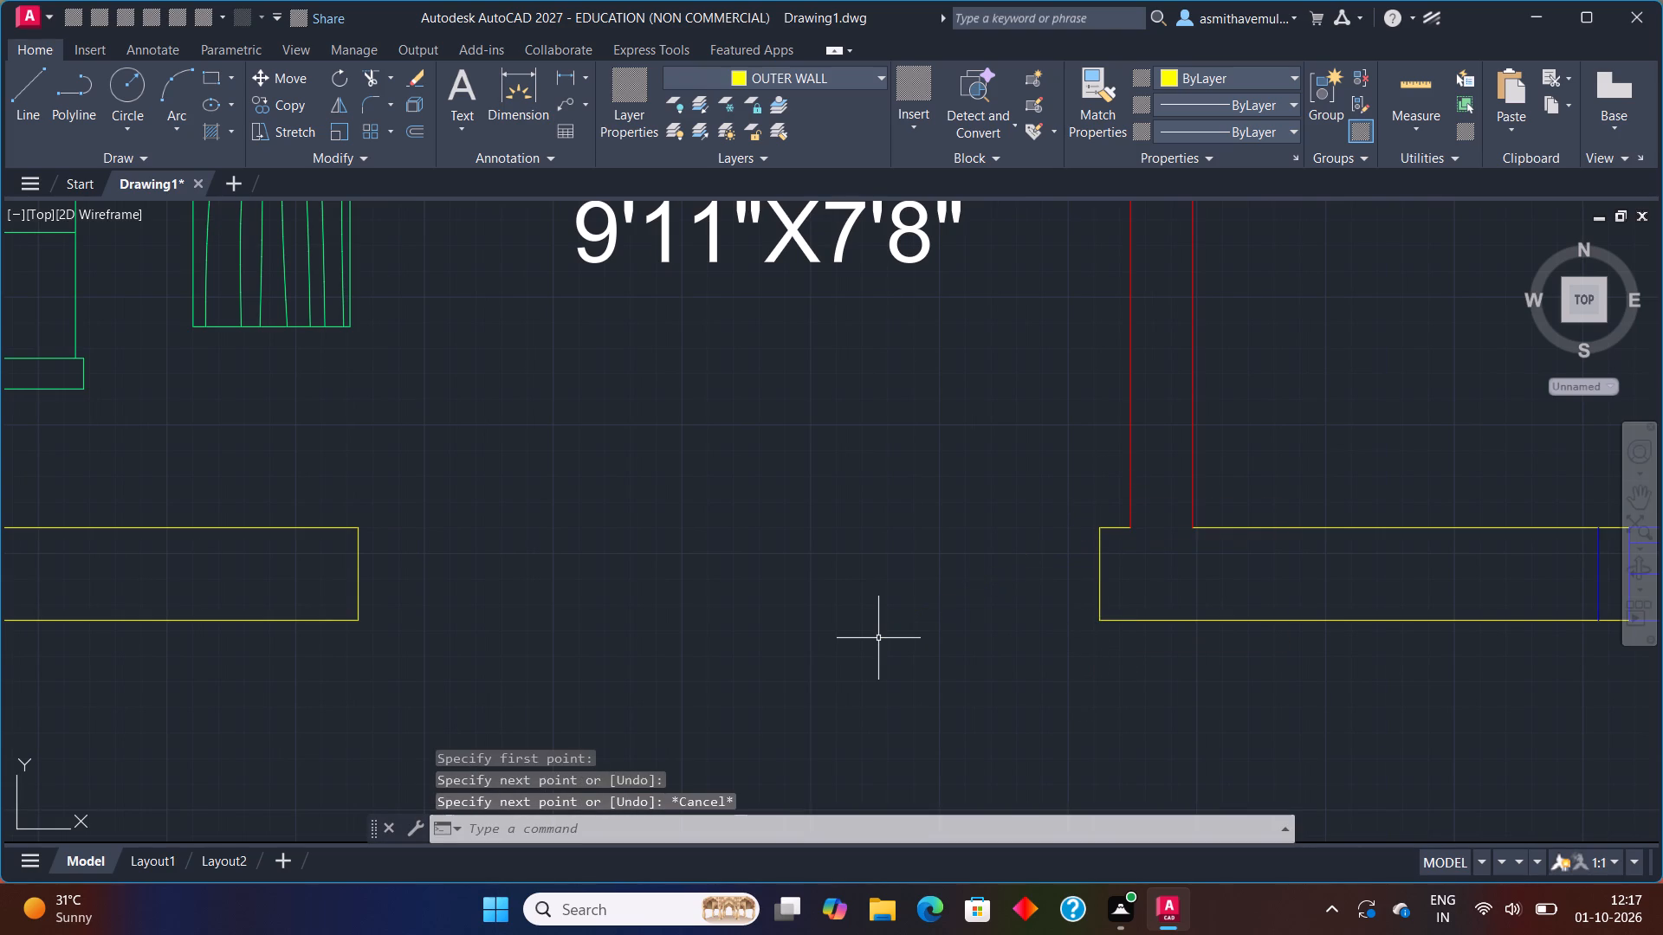
Delete the two blue lines of Bed Room 3's south window that overlap the outer and inner wall faces.
scroll(864, 628, "down", 2)
middle_click_drag(781, 662, 793, 661)
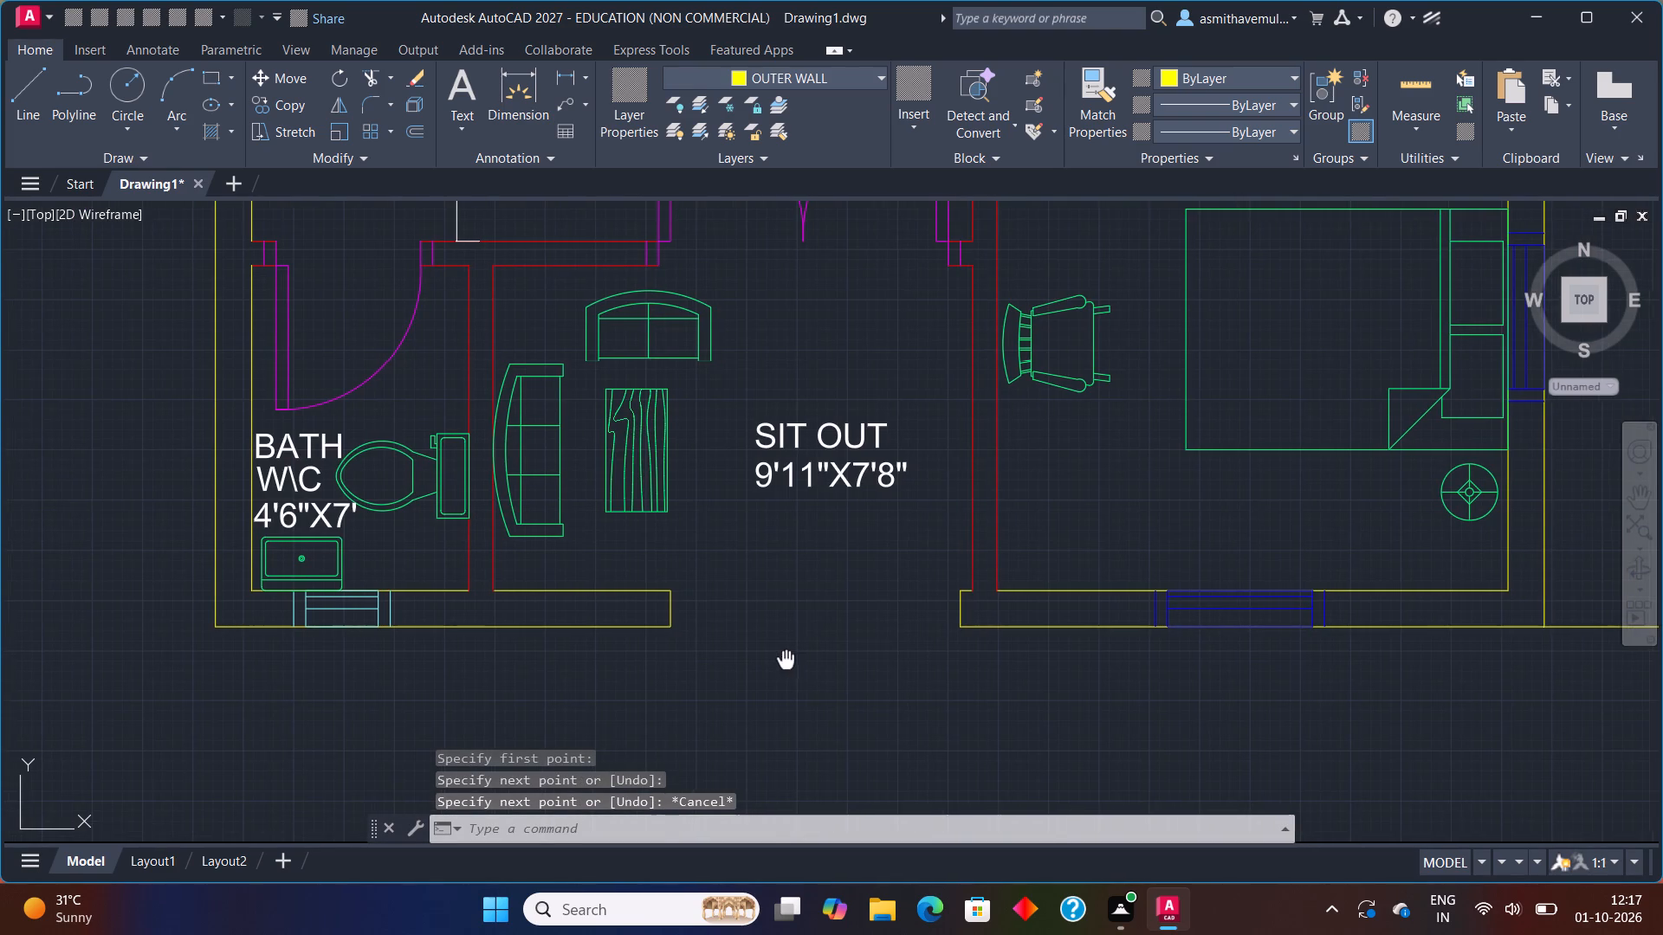
middle_click_drag(793, 661, 803, 659)
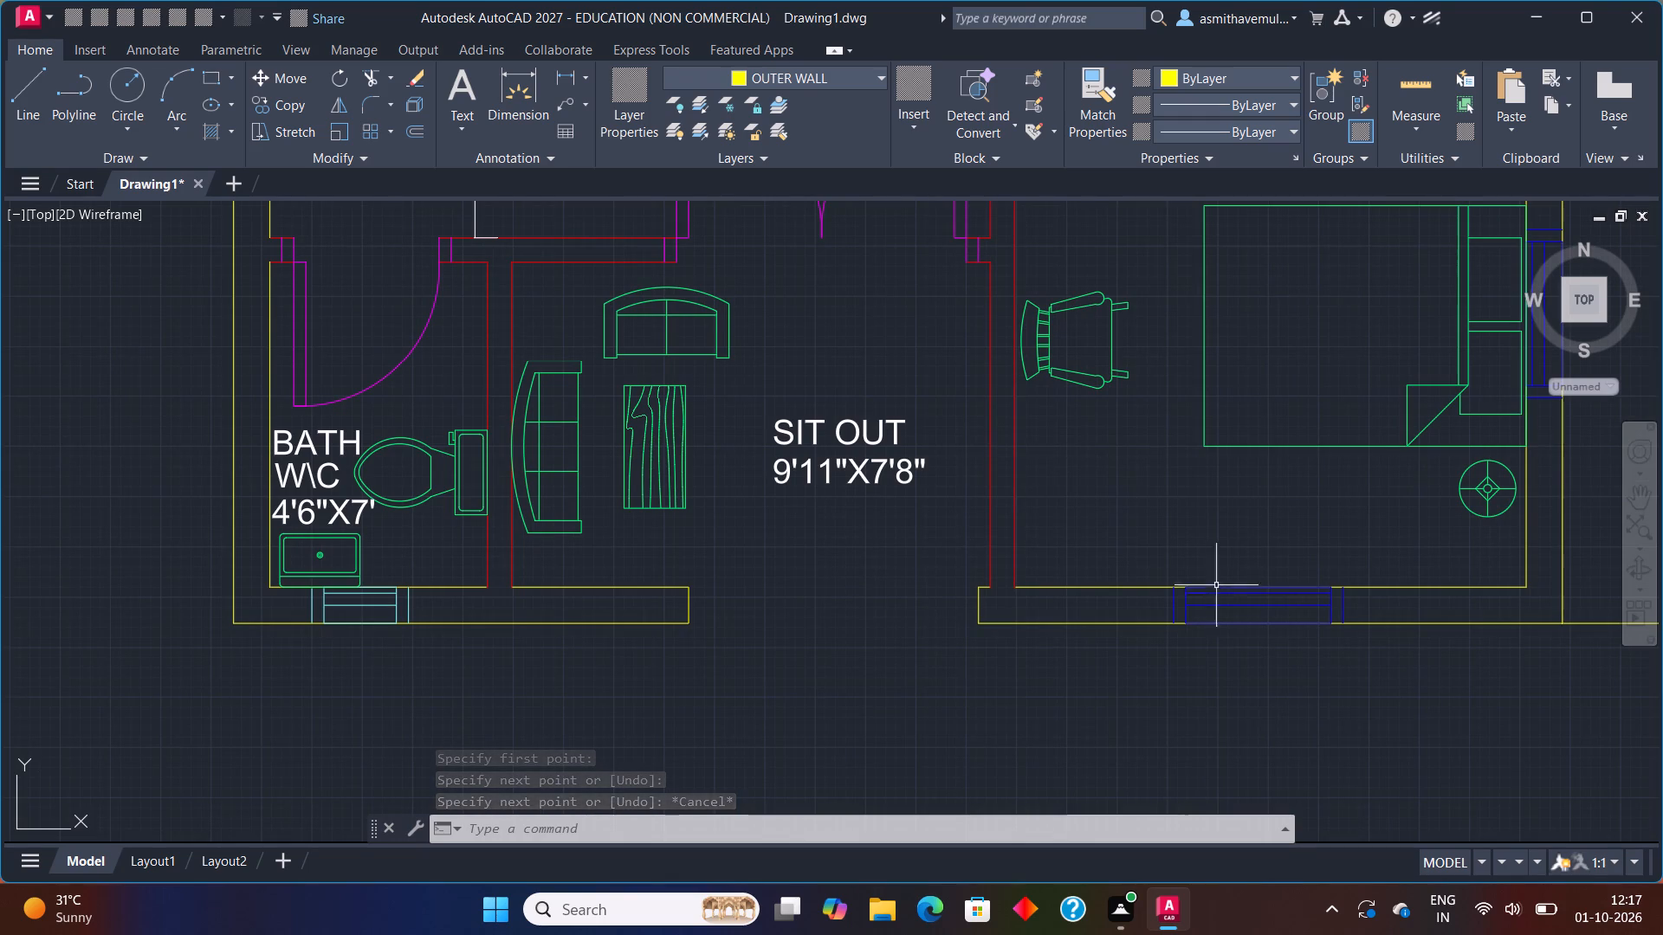
middle_click_drag(1280, 627, 1247, 620)
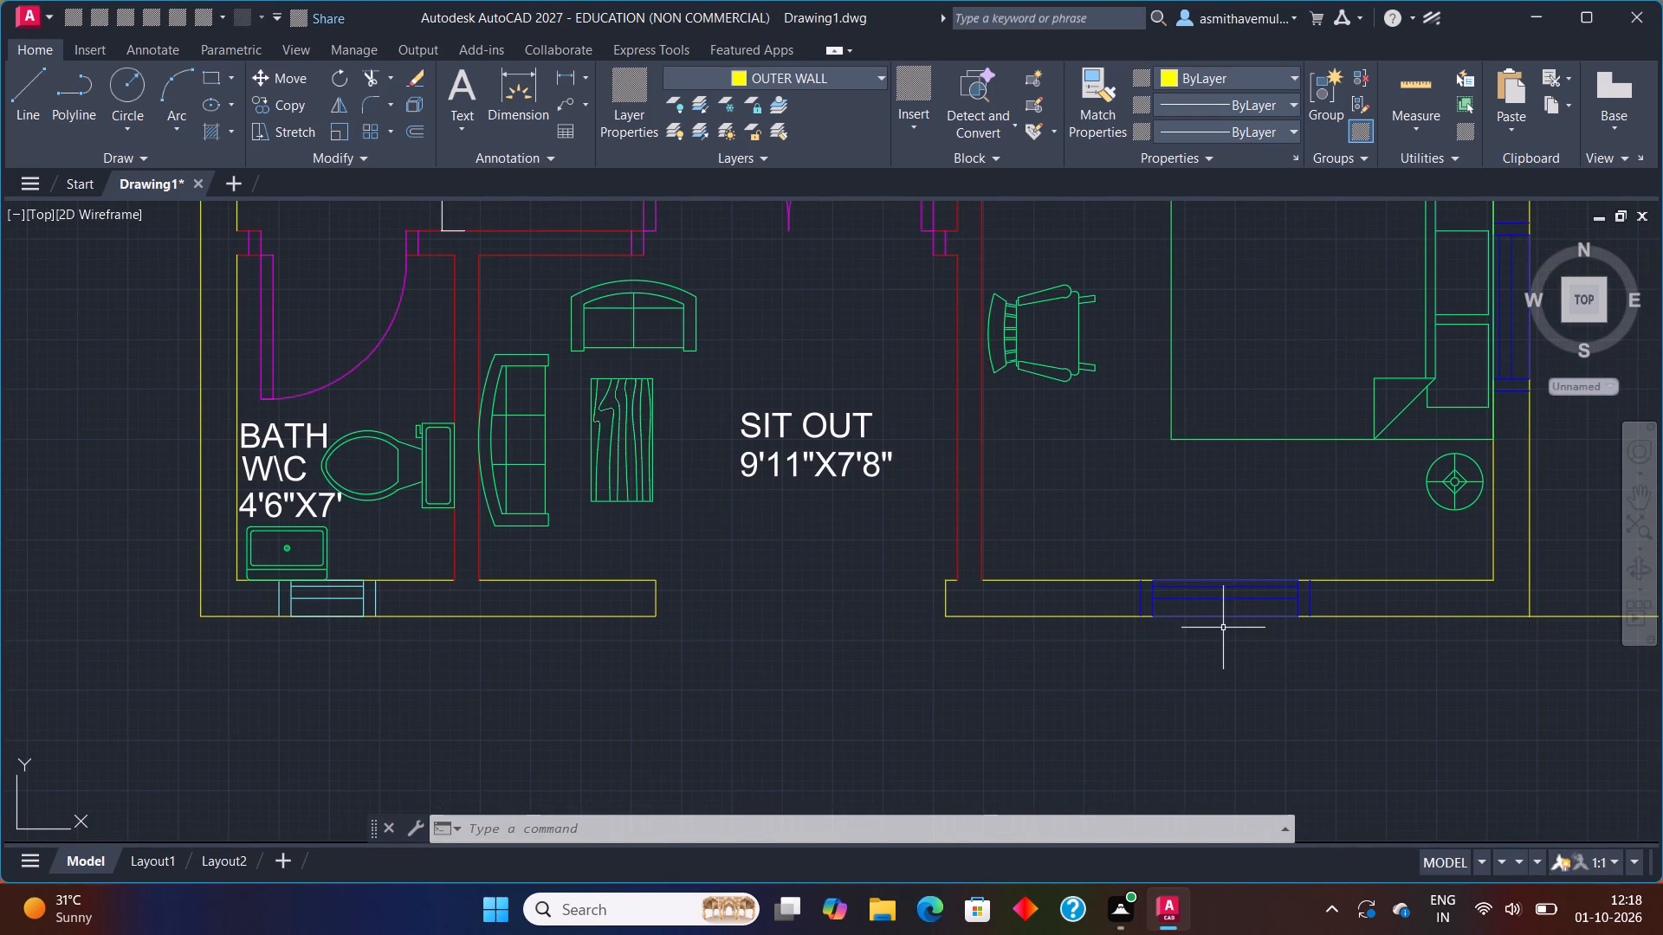
scroll(1223, 629, "up", 1)
left_click(1215, 612)
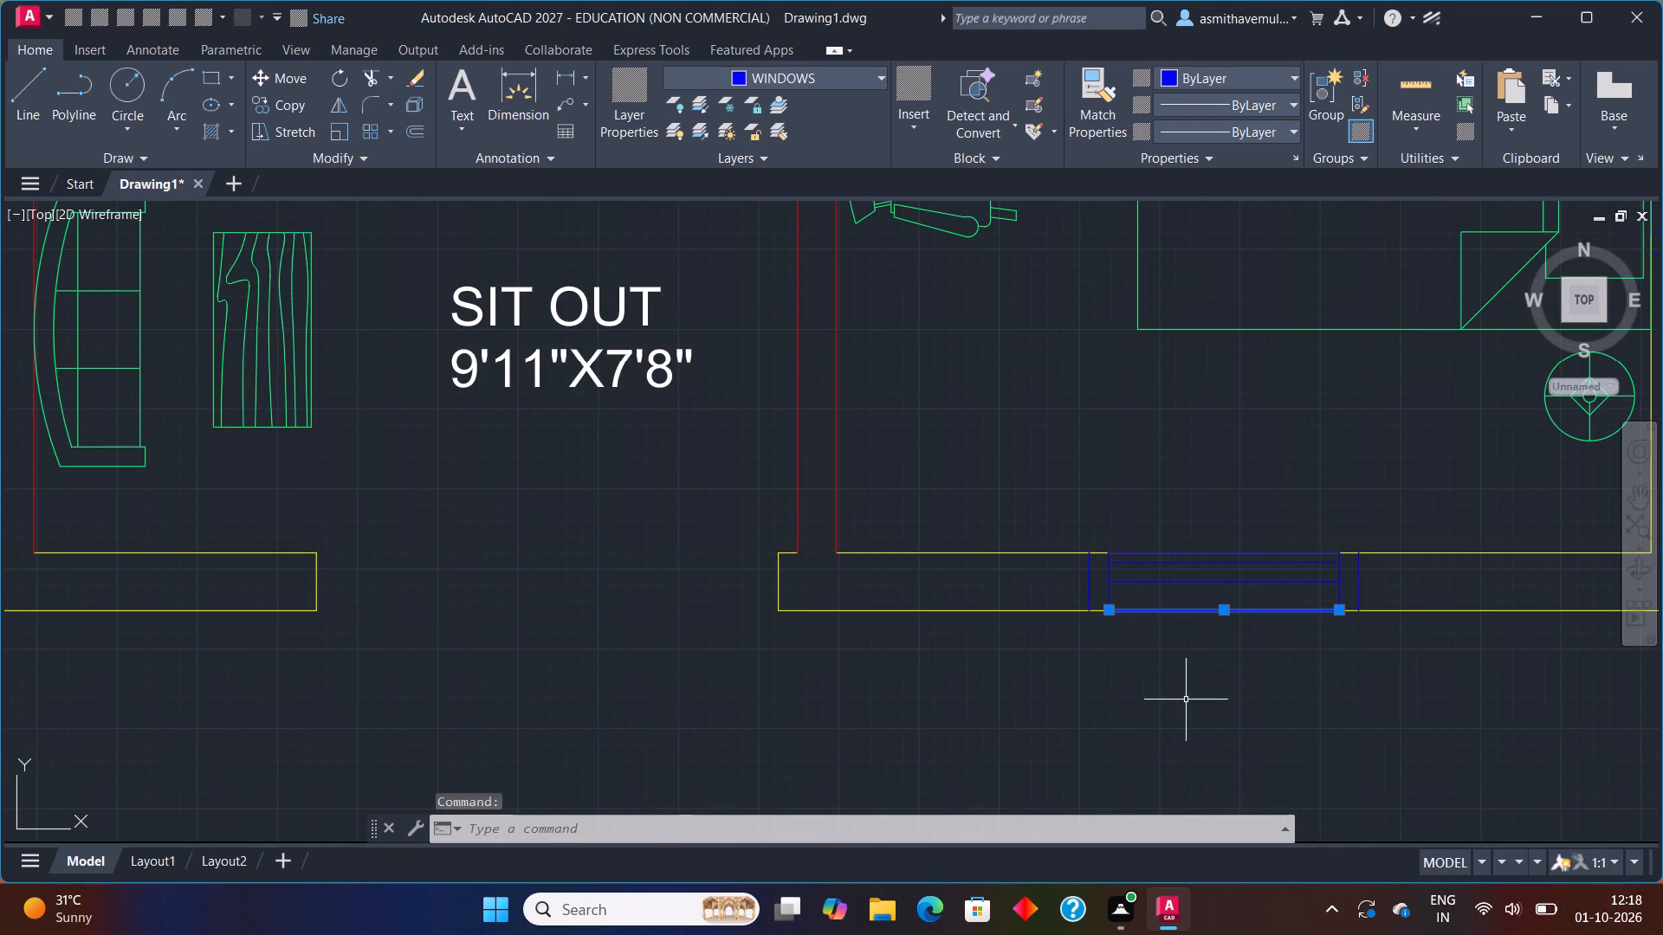
key("Delete")
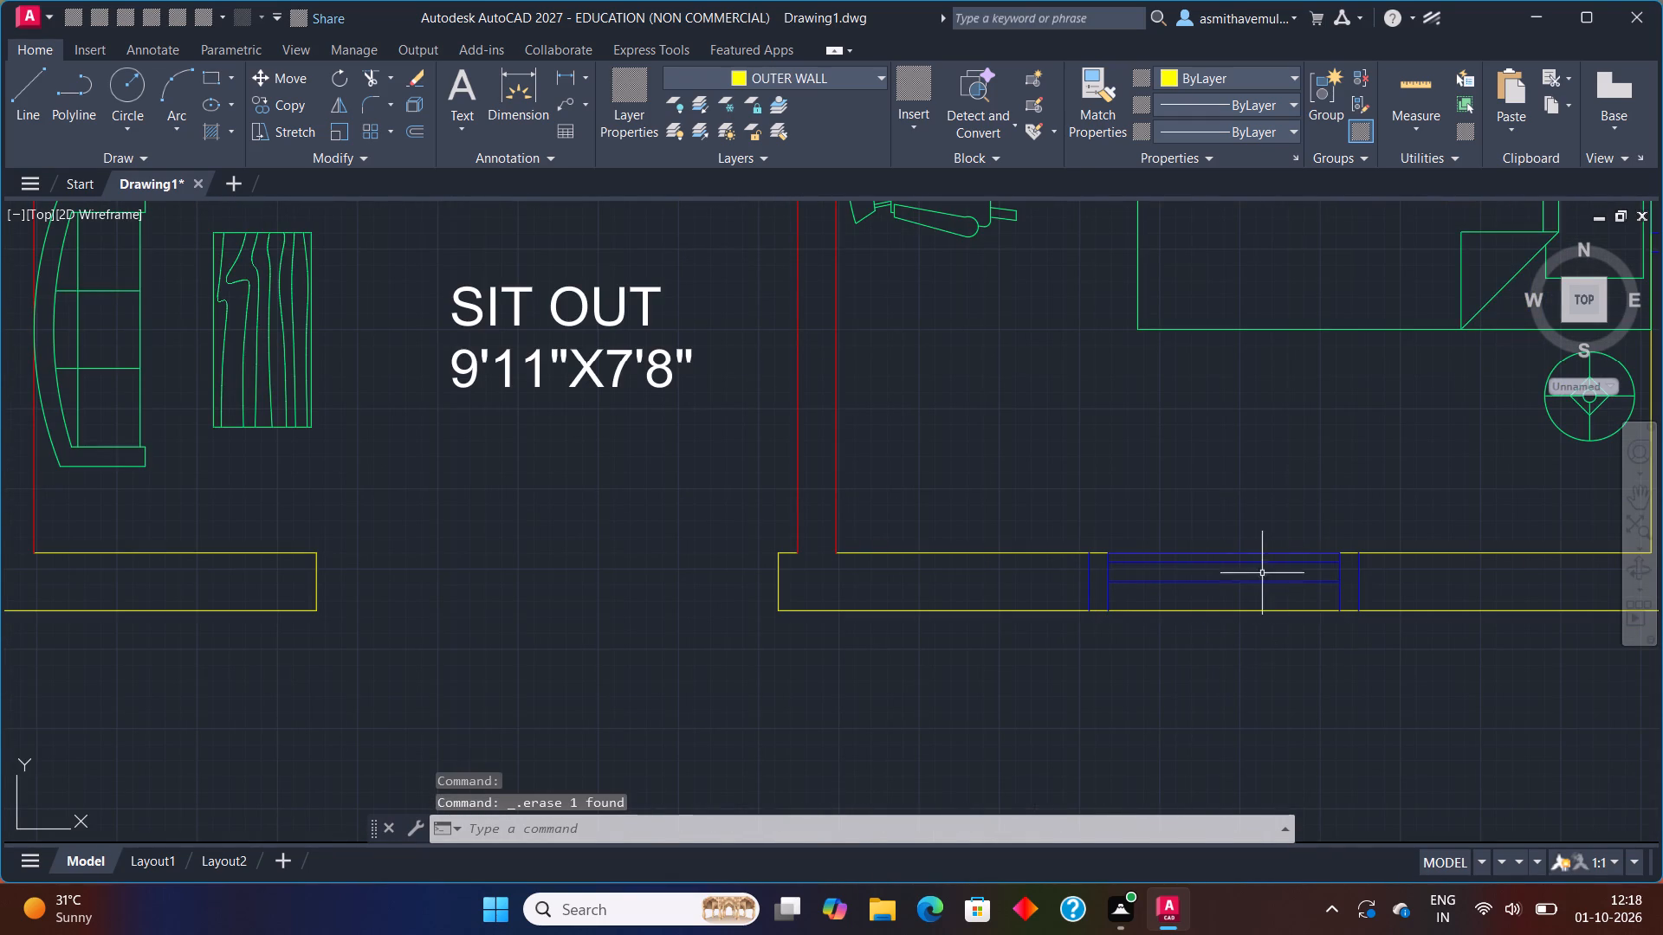
left_click(1268, 551)
key("Delete")
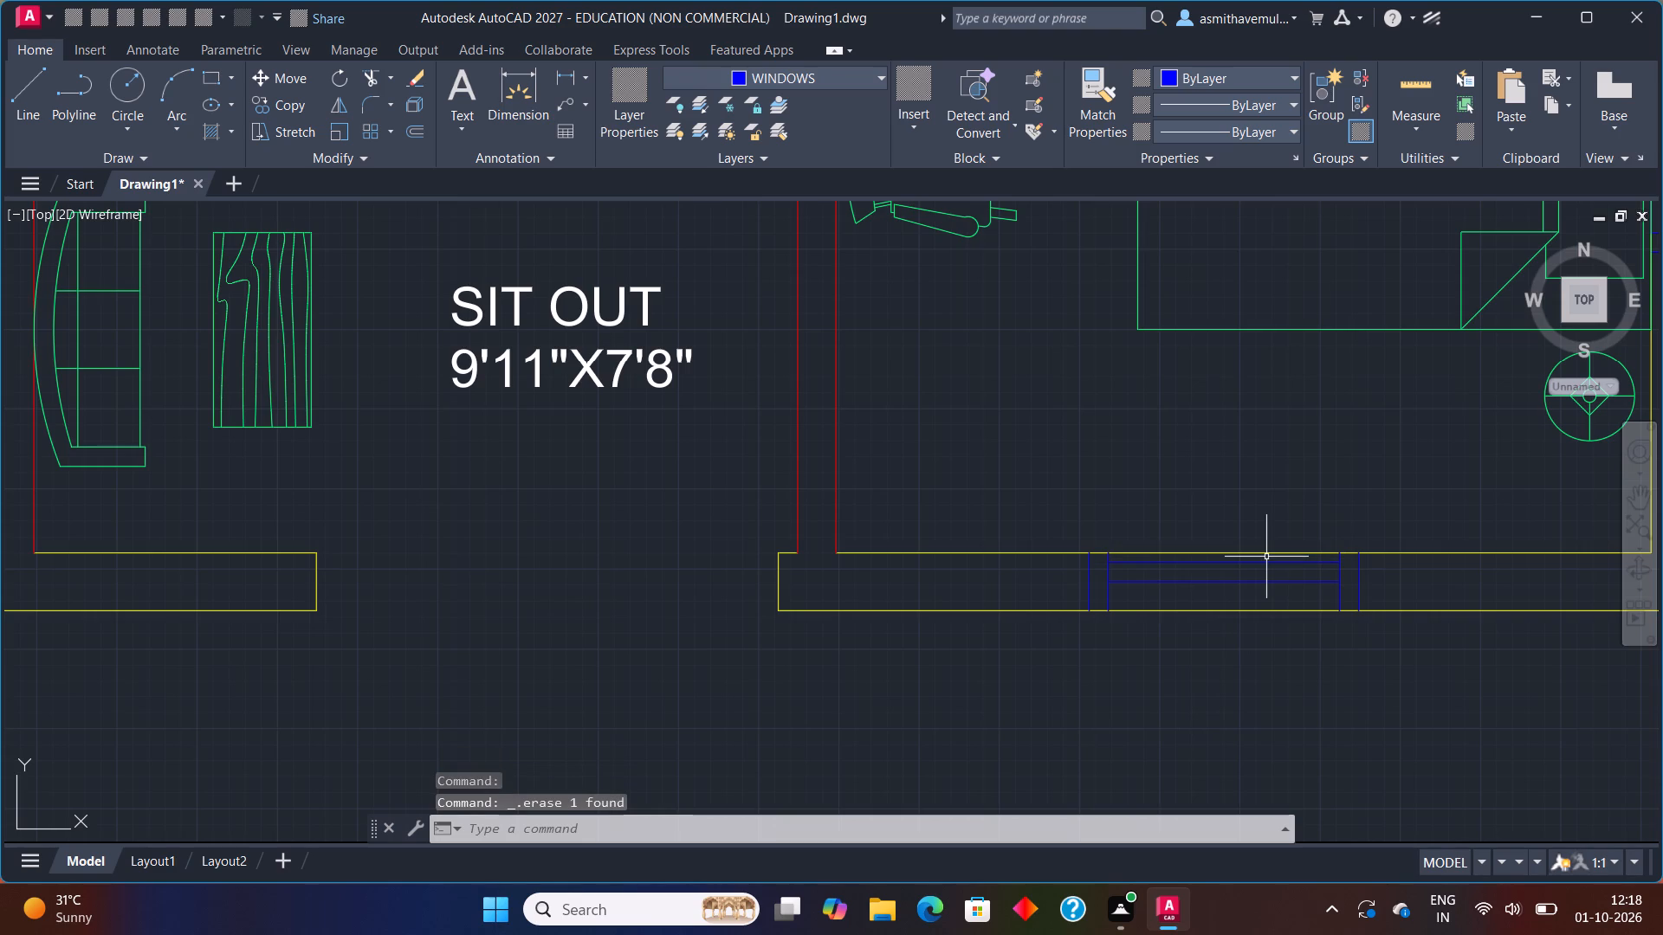
Delete the two ventilator lines overlapping the outer and inner faces of the bathroom's south wall.
scroll(1261, 568, "down", 1)
middle_click_drag(804, 519, 1145, 551)
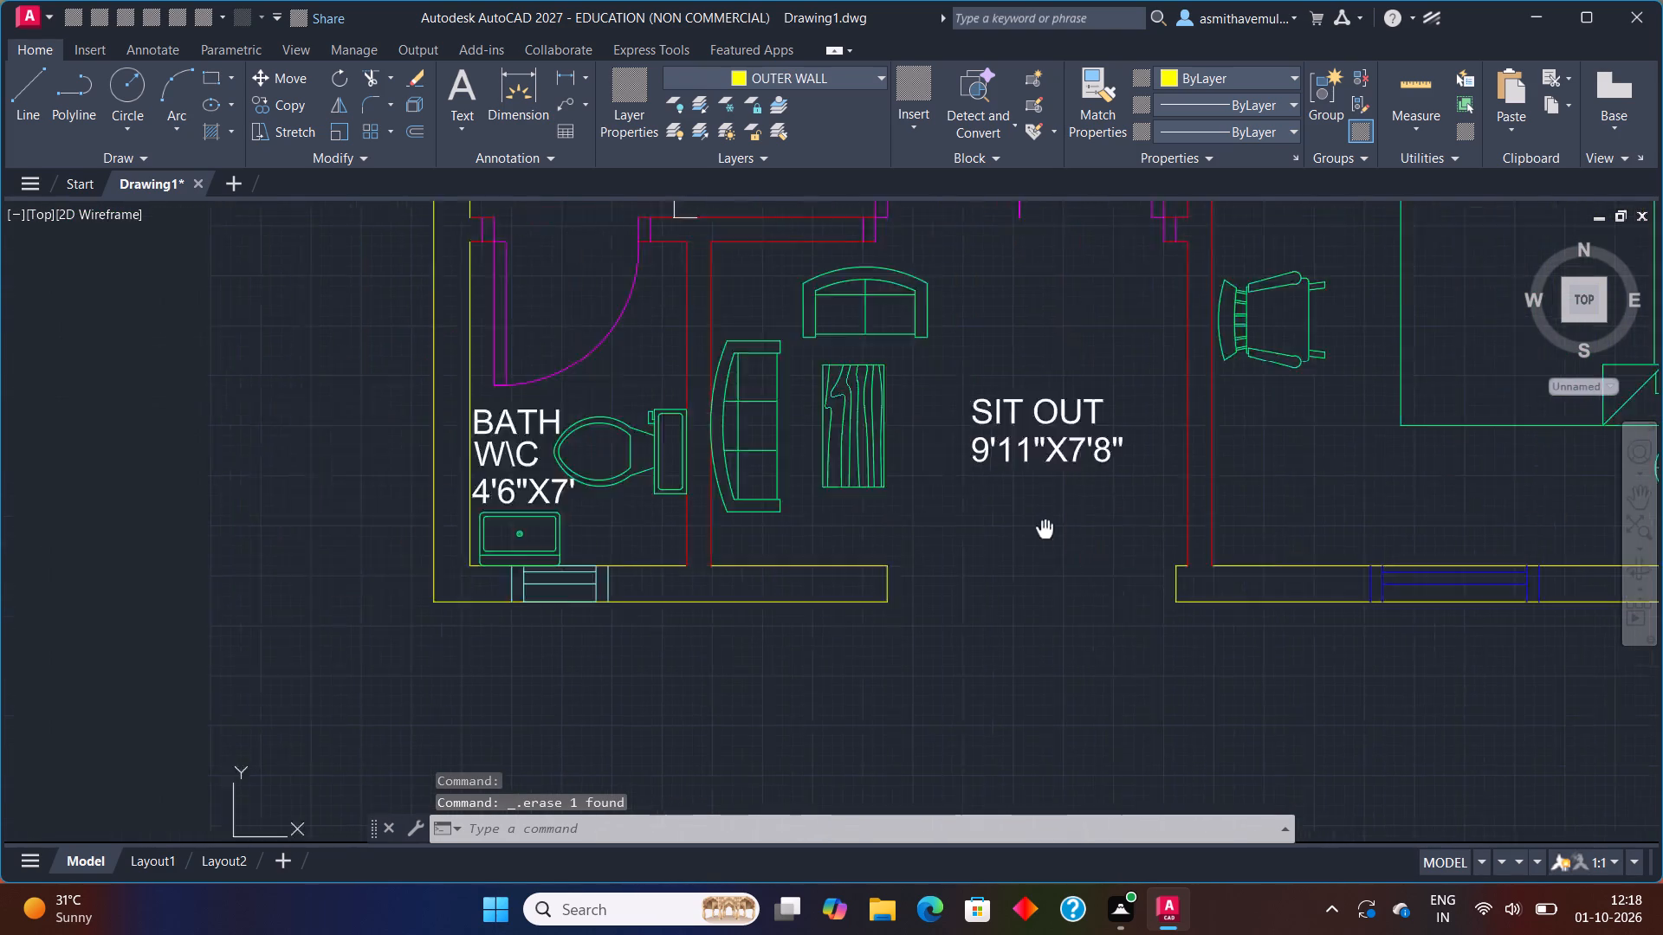
middle_click_drag(1145, 551, 1201, 553)
left_click(726, 628)
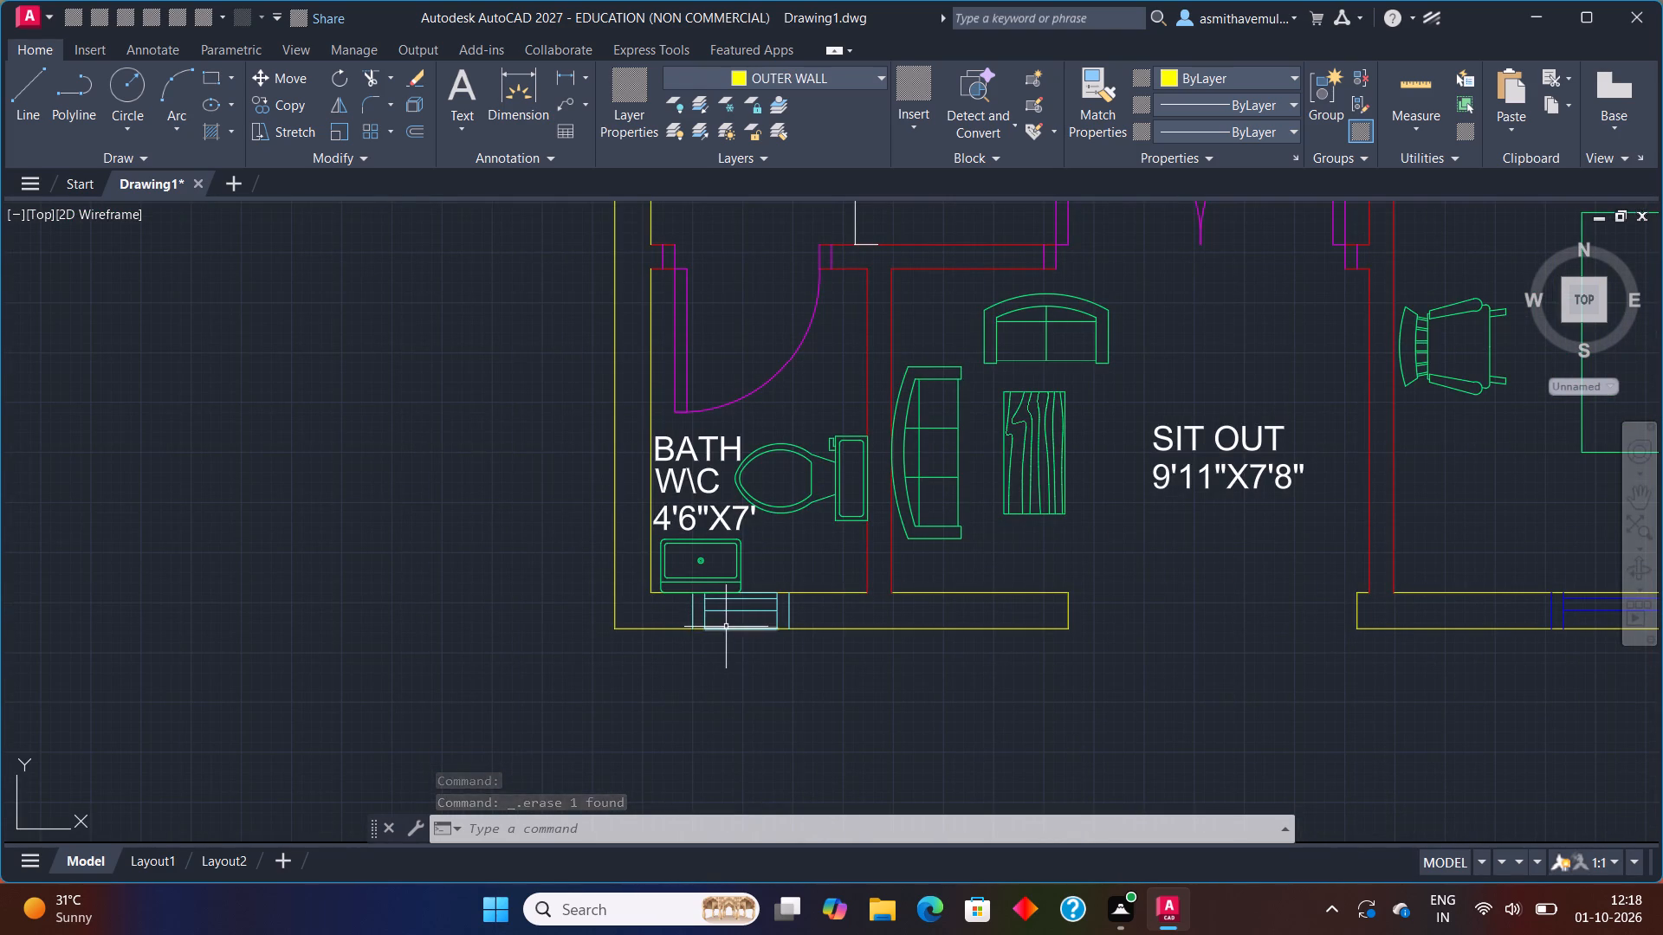
key("Delete")
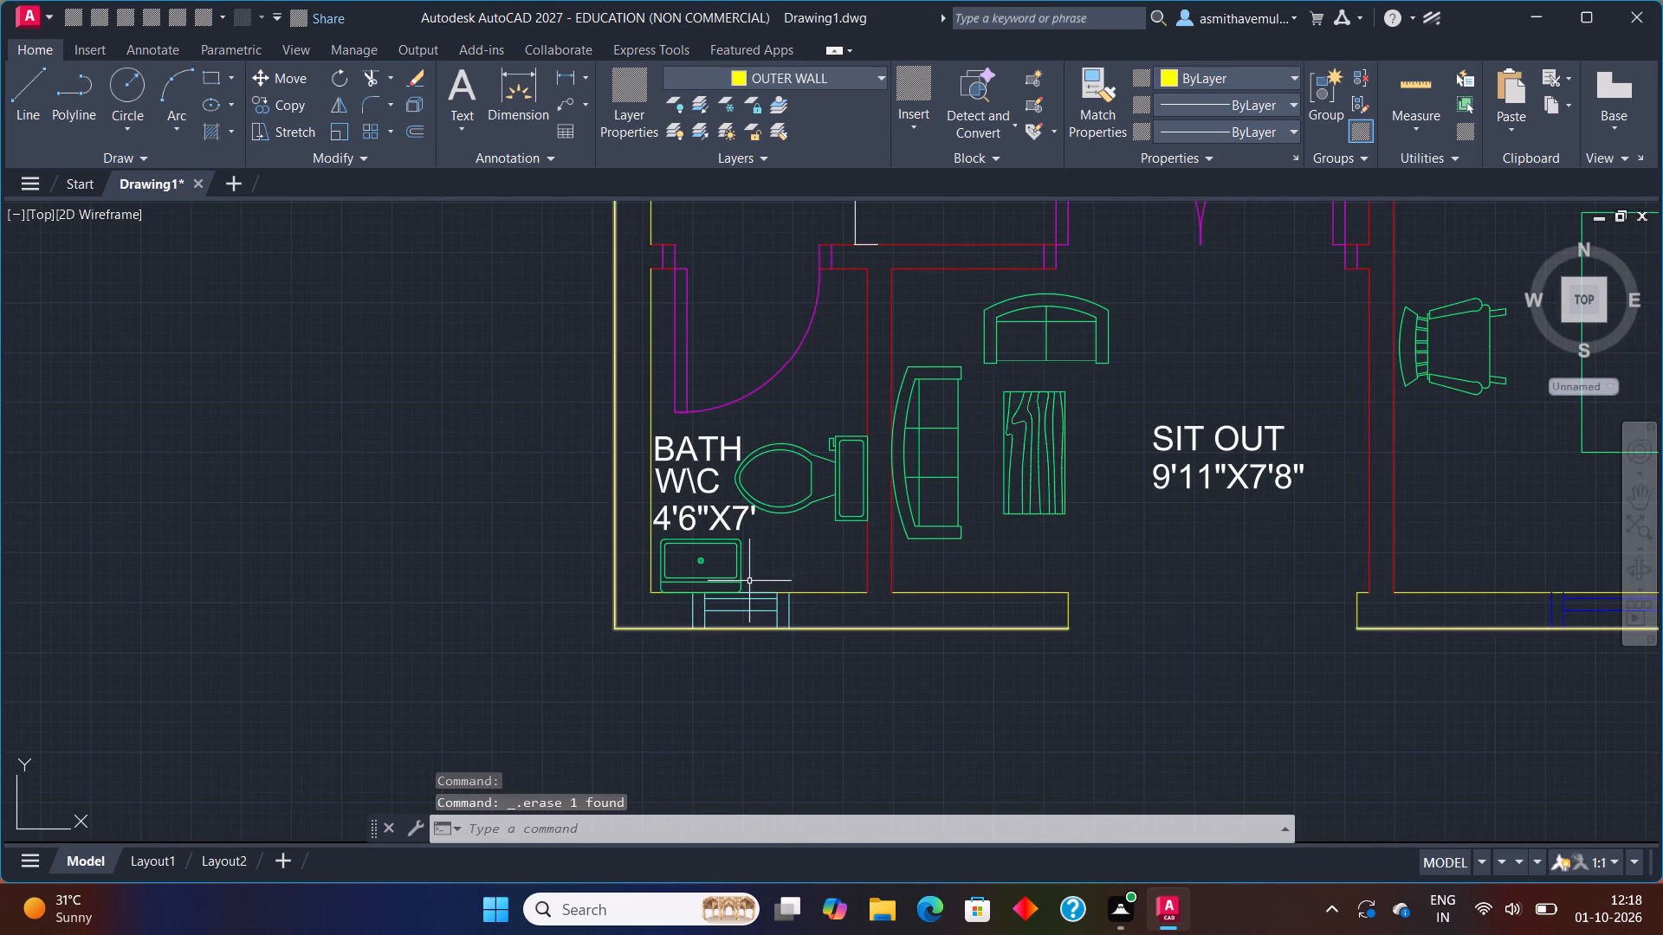
middle_click_drag(755, 583, 760, 675)
scroll(739, 734, "up", 2)
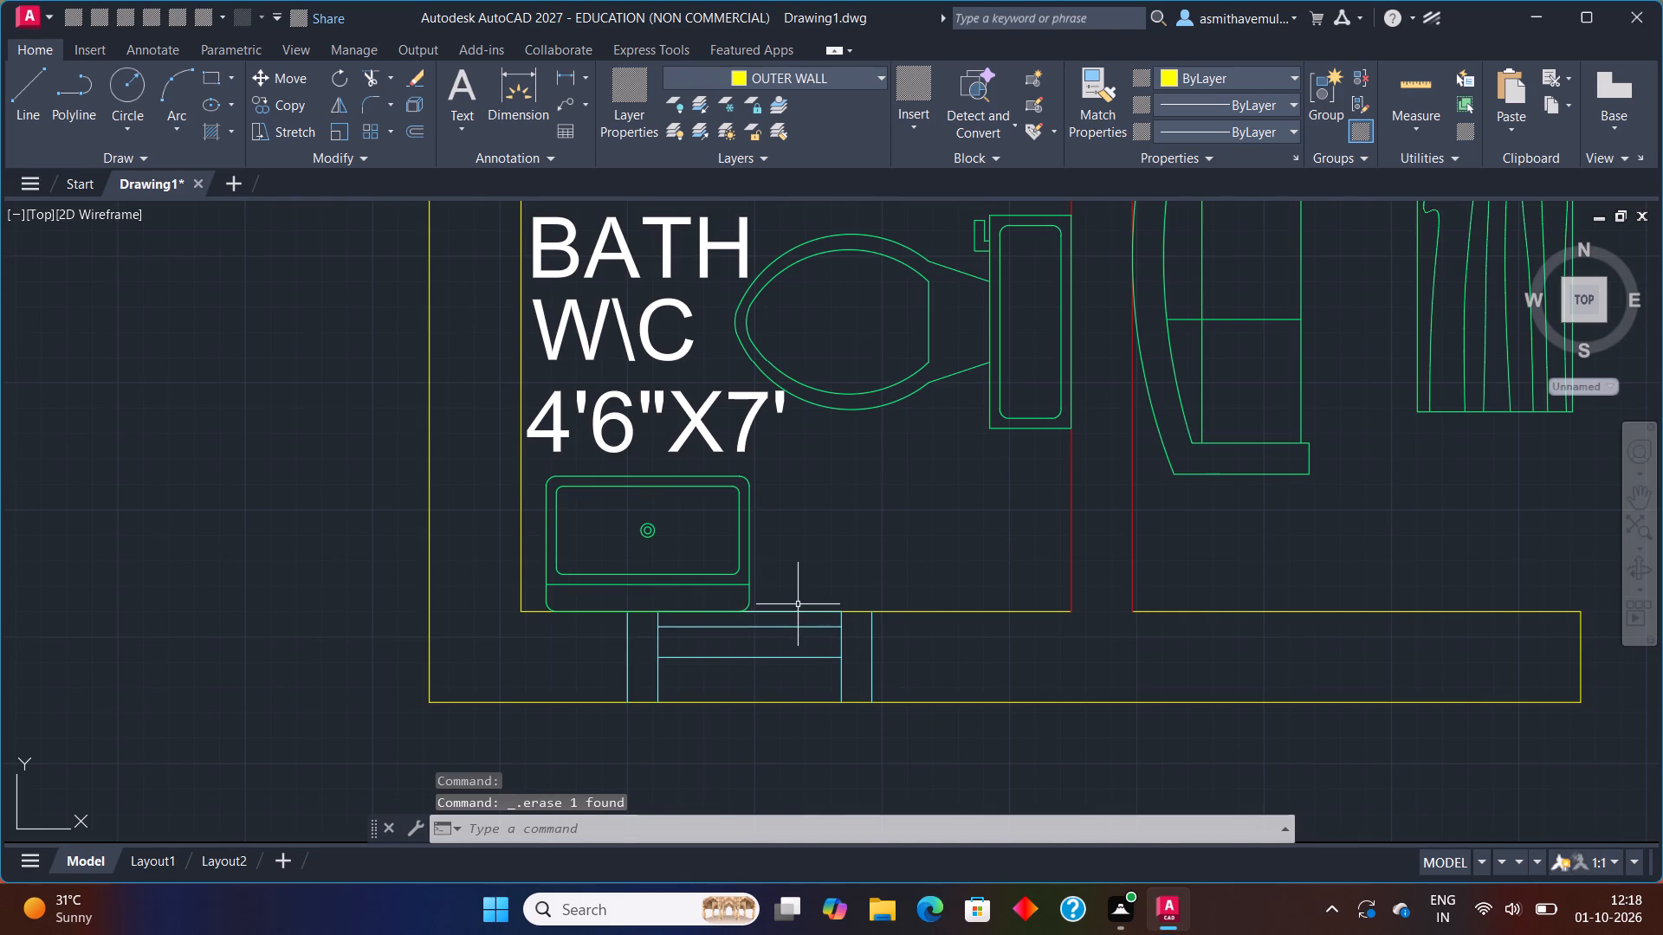
left_click(794, 611)
key("Delete")
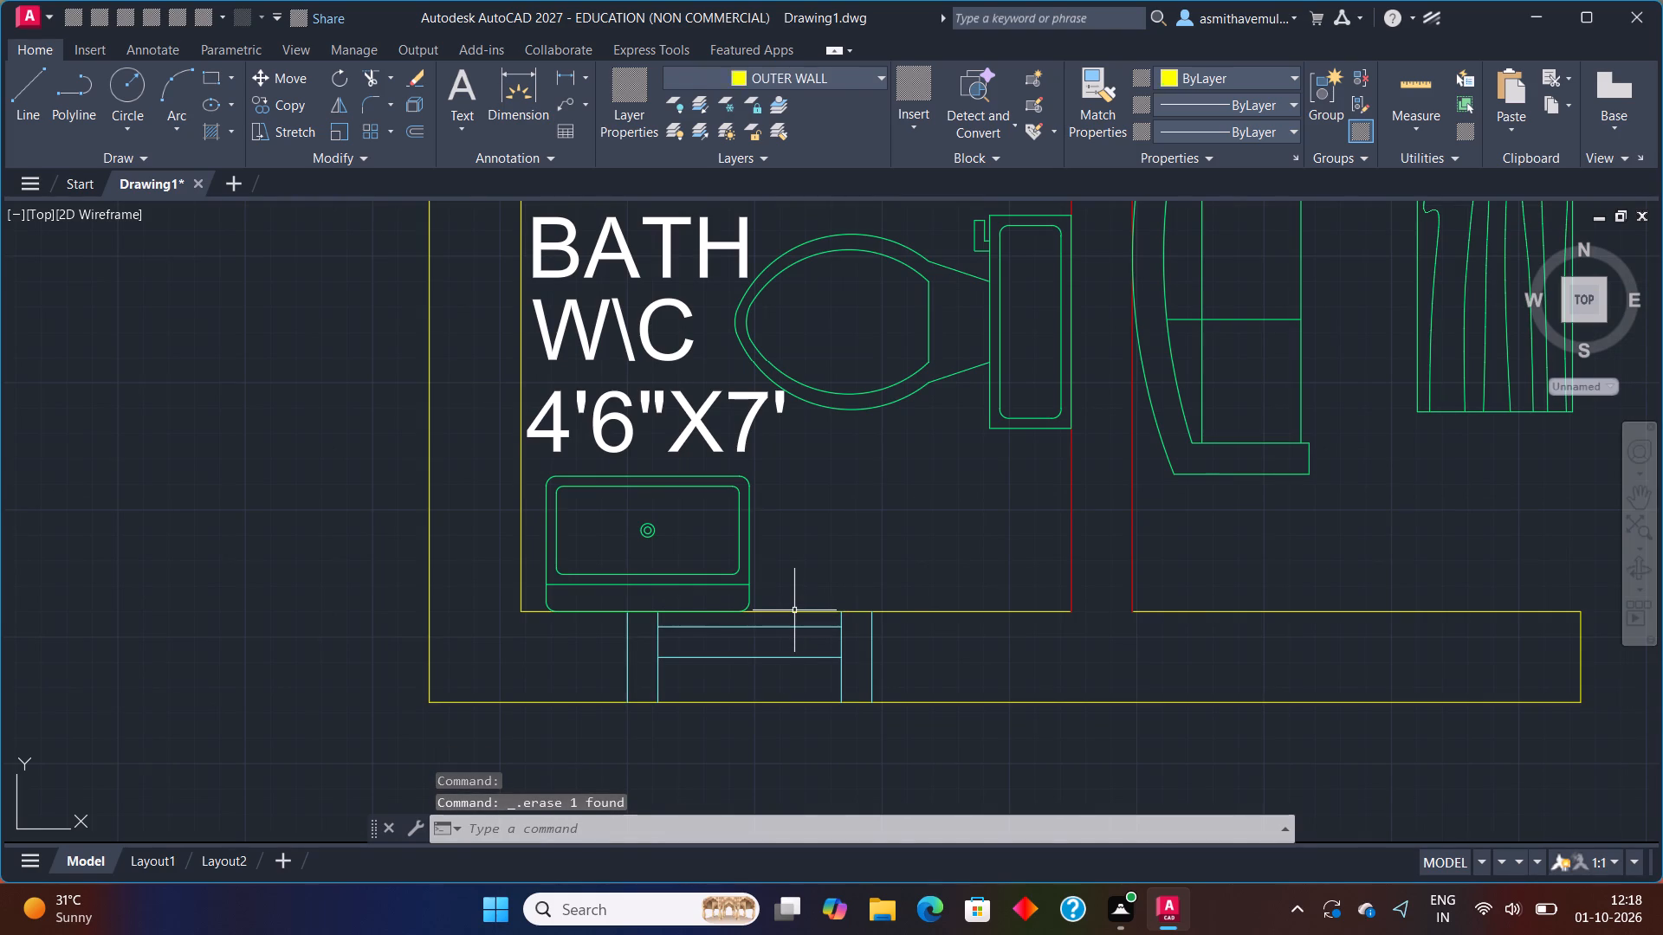
Delete the two blue lines of the hall's west window that overlap the outer and inner wall faces.
scroll(791, 624, "down", 1)
middle_click_drag(747, 72, 743, 507)
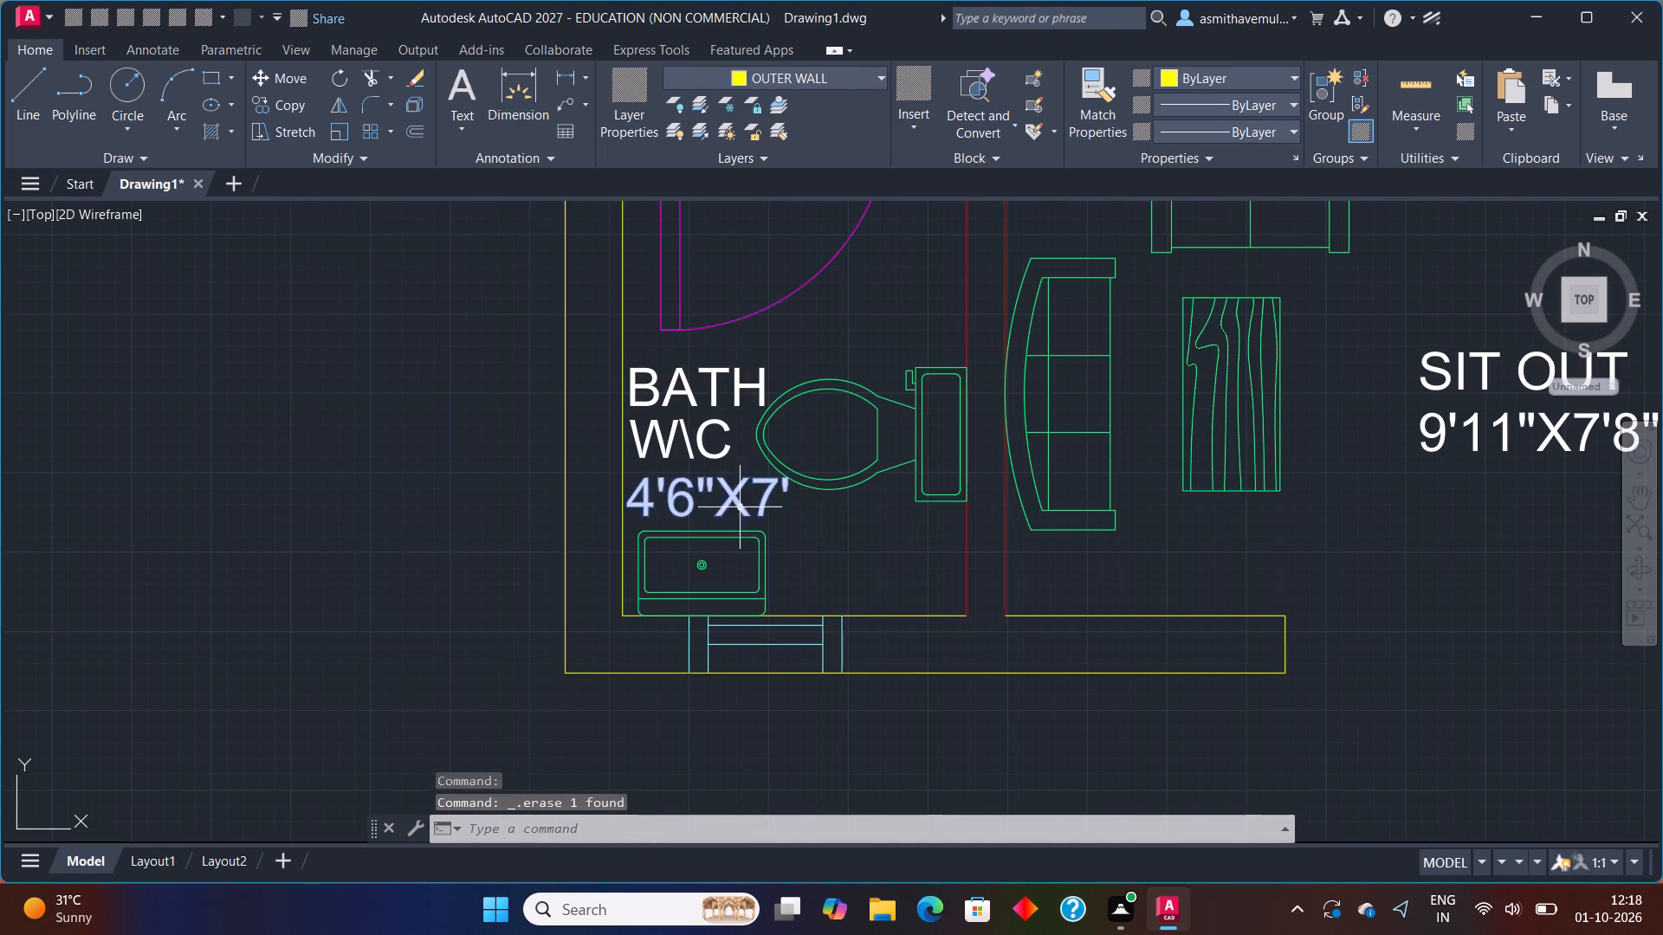
scroll(728, 490, "down", 1)
middle_click_drag(708, 447, 748, 755)
middle_click_drag(713, 408, 713, 633)
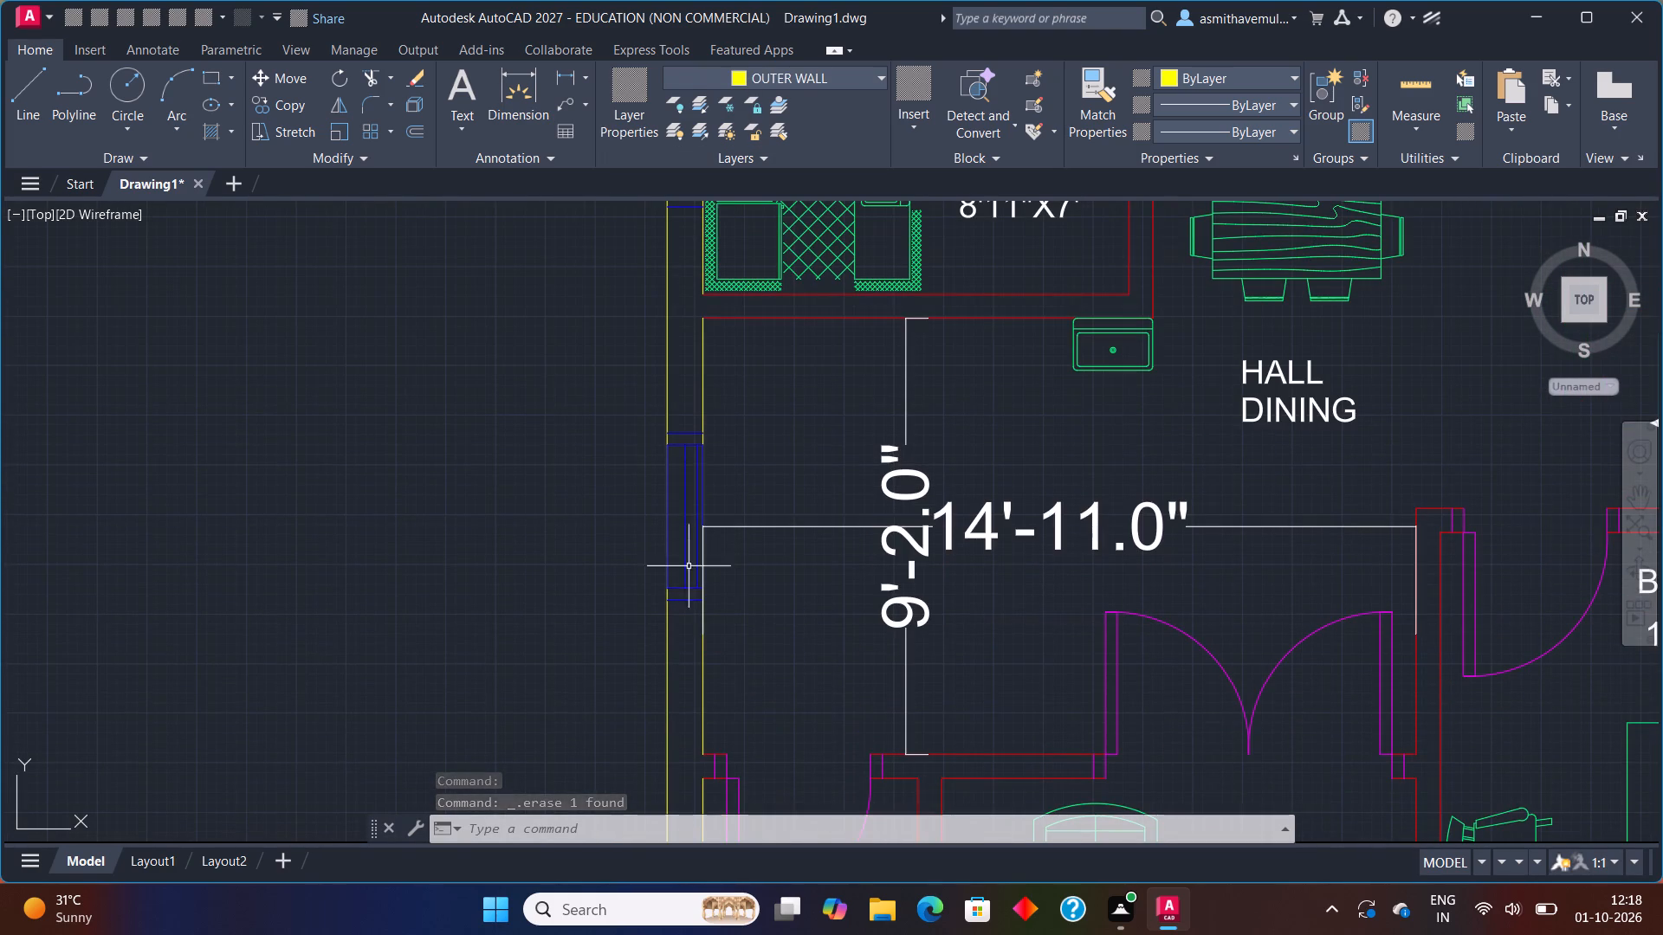
left_click(670, 528)
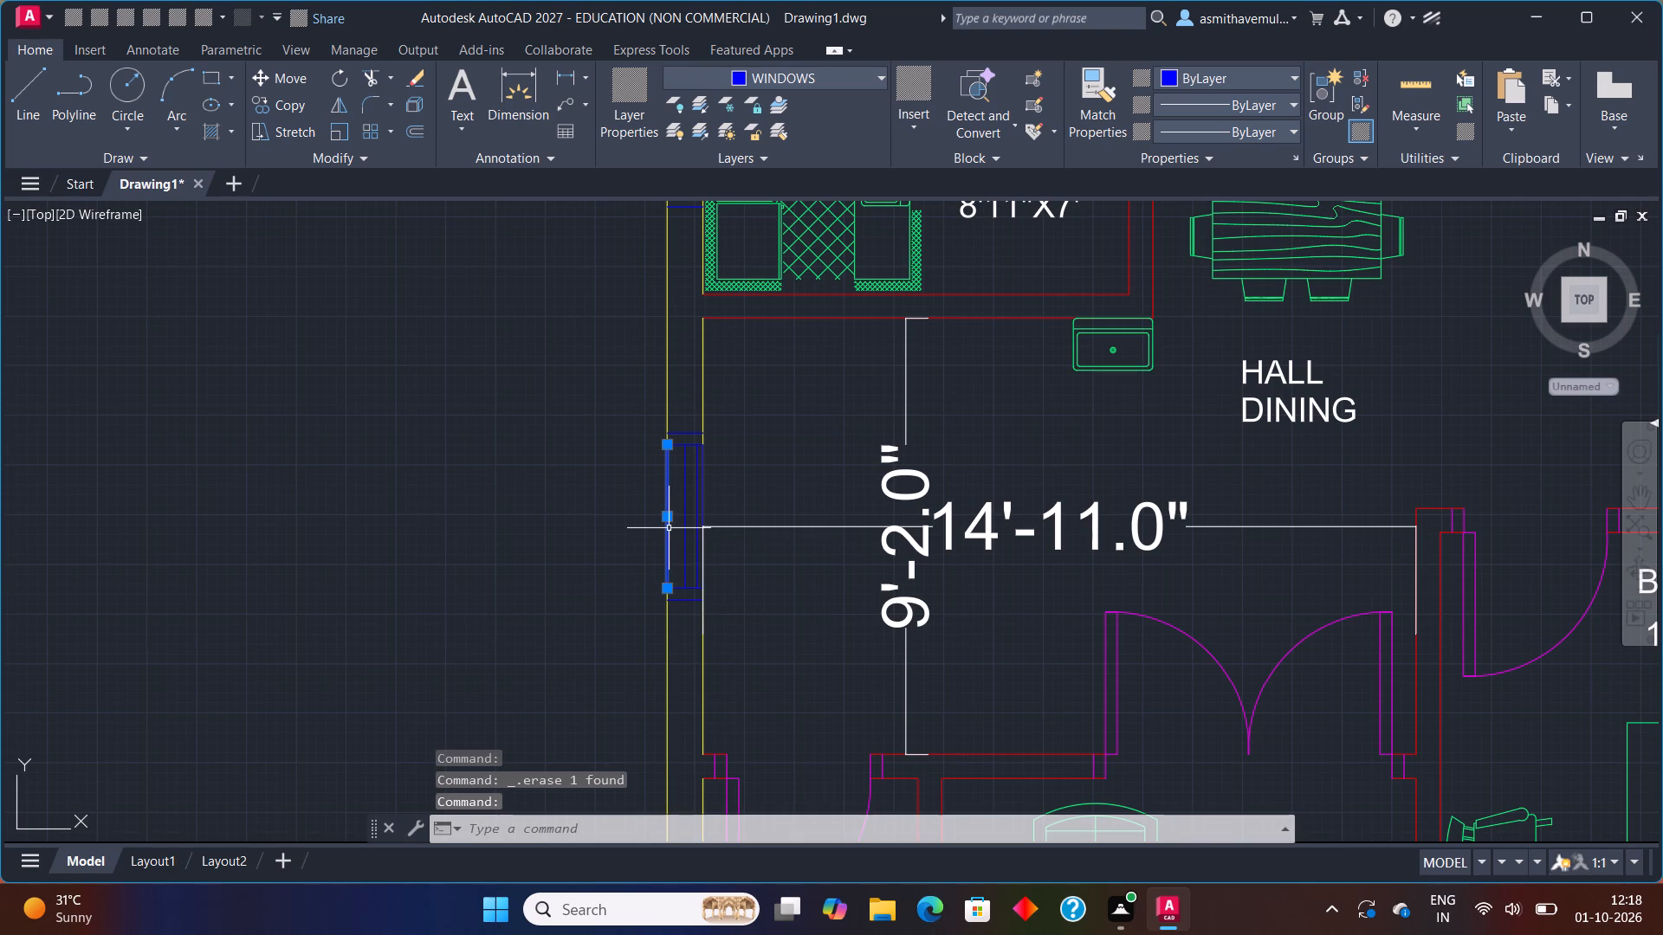
key("Delete")
scroll(728, 532, "up", 2)
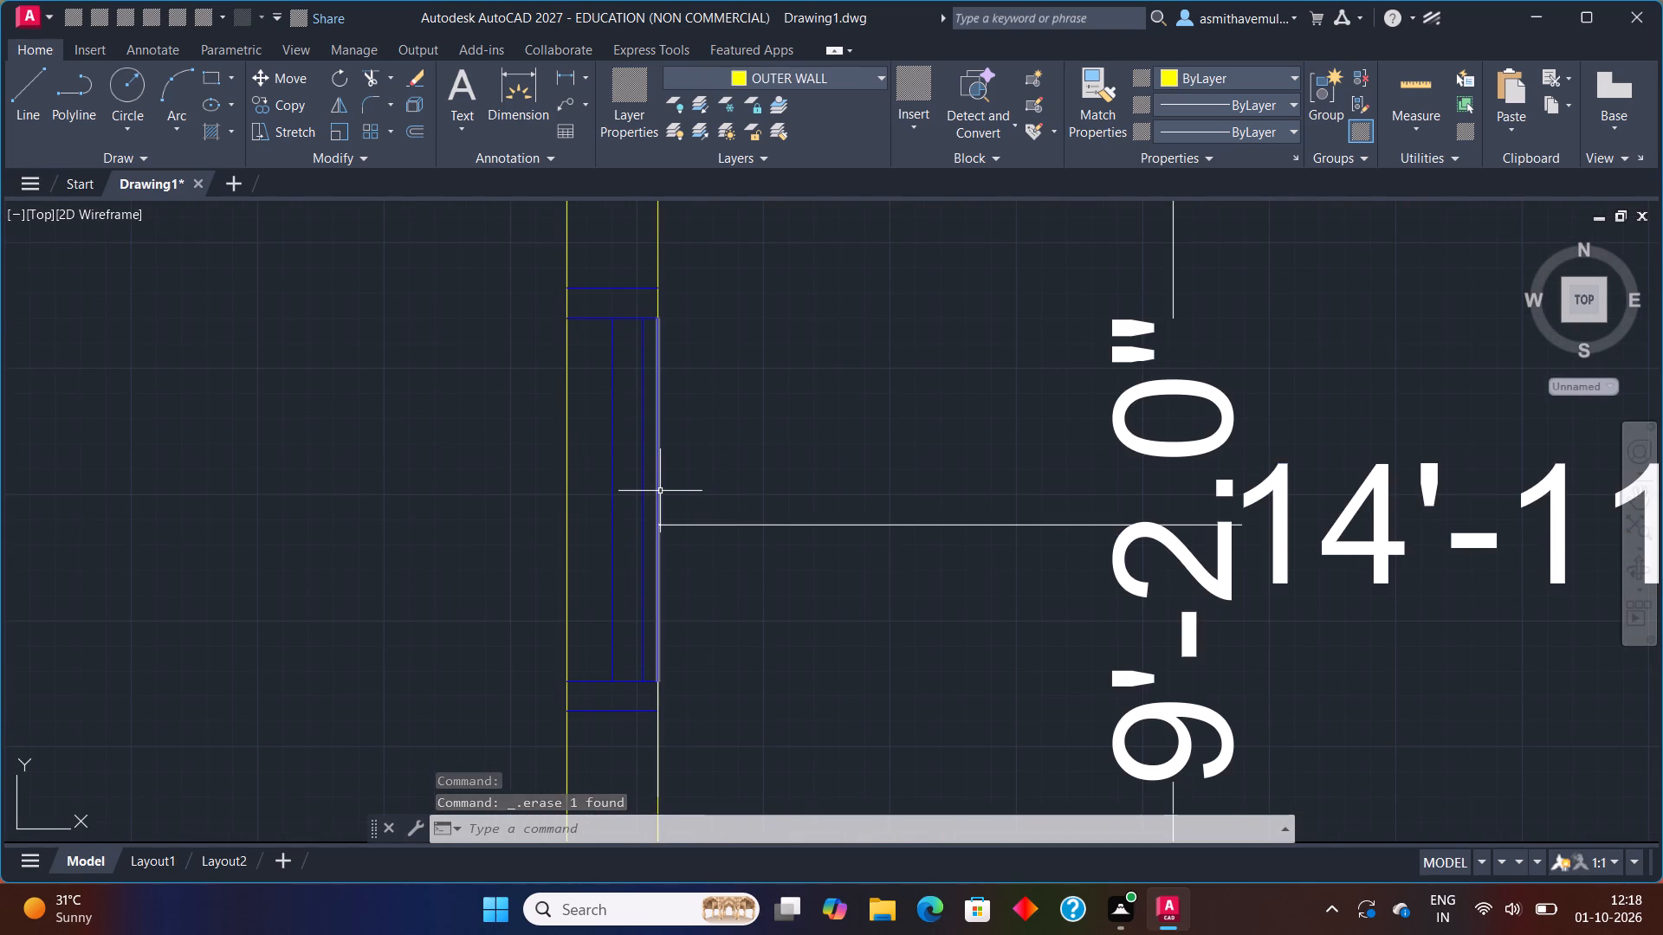
left_click(660, 492)
key("Delete")
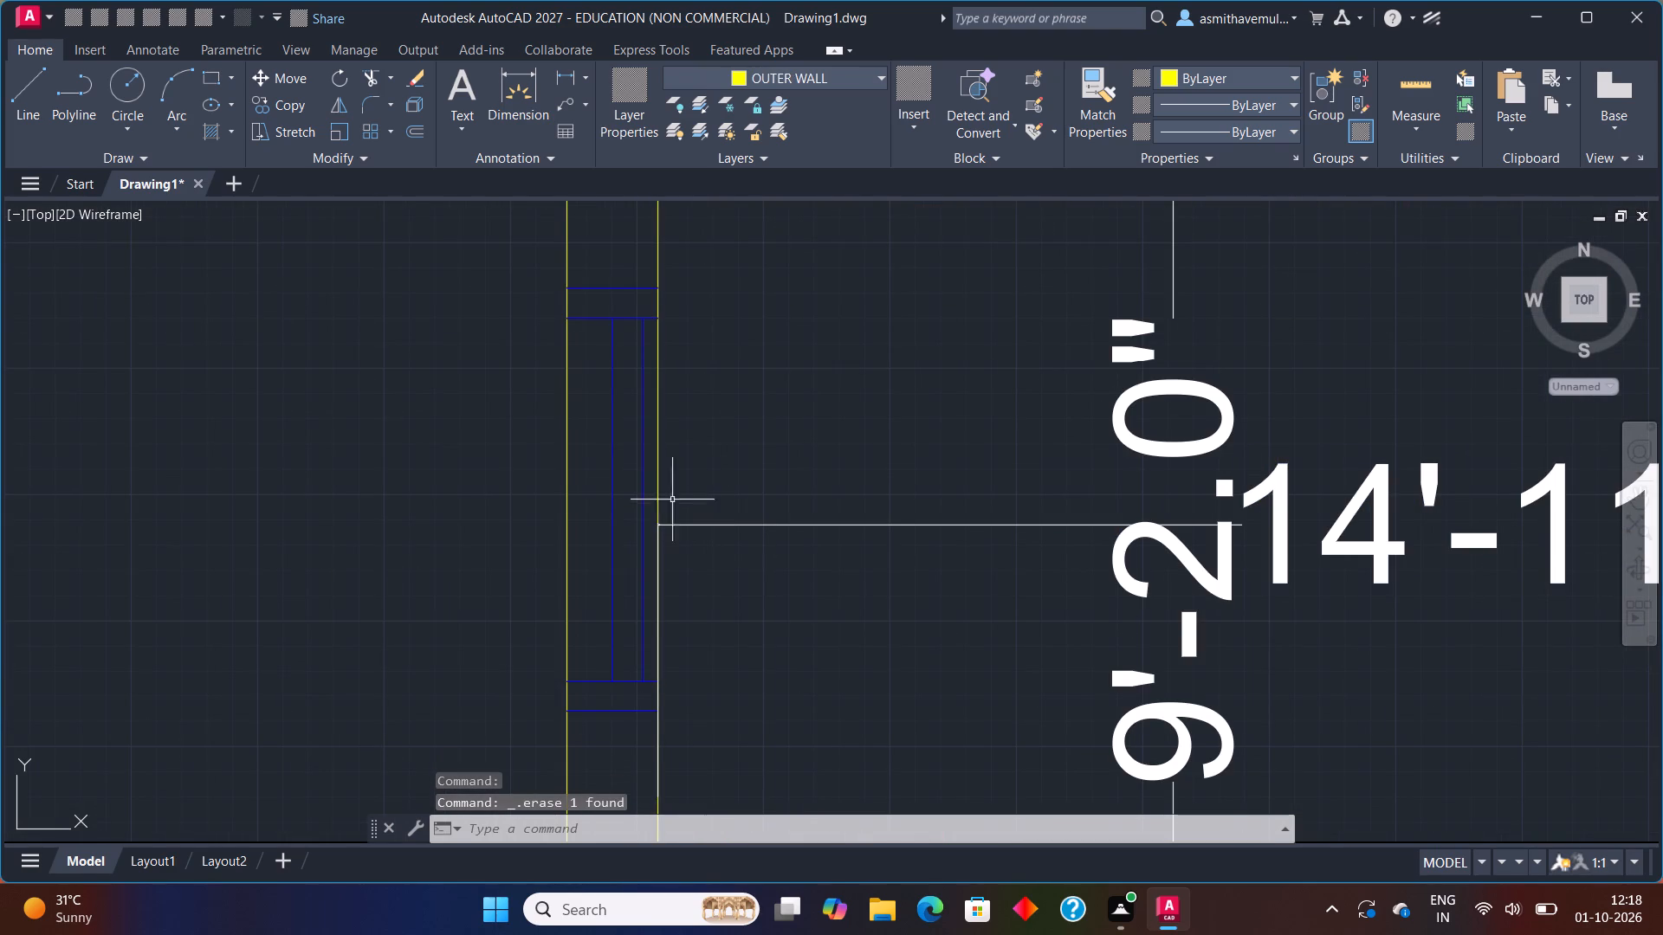
Delete the two blue lines of the kitchen's west window that overlap the outer and inner wall faces.
scroll(832, 474, "down", 2)
middle_click_drag(896, 431, 587, 885)
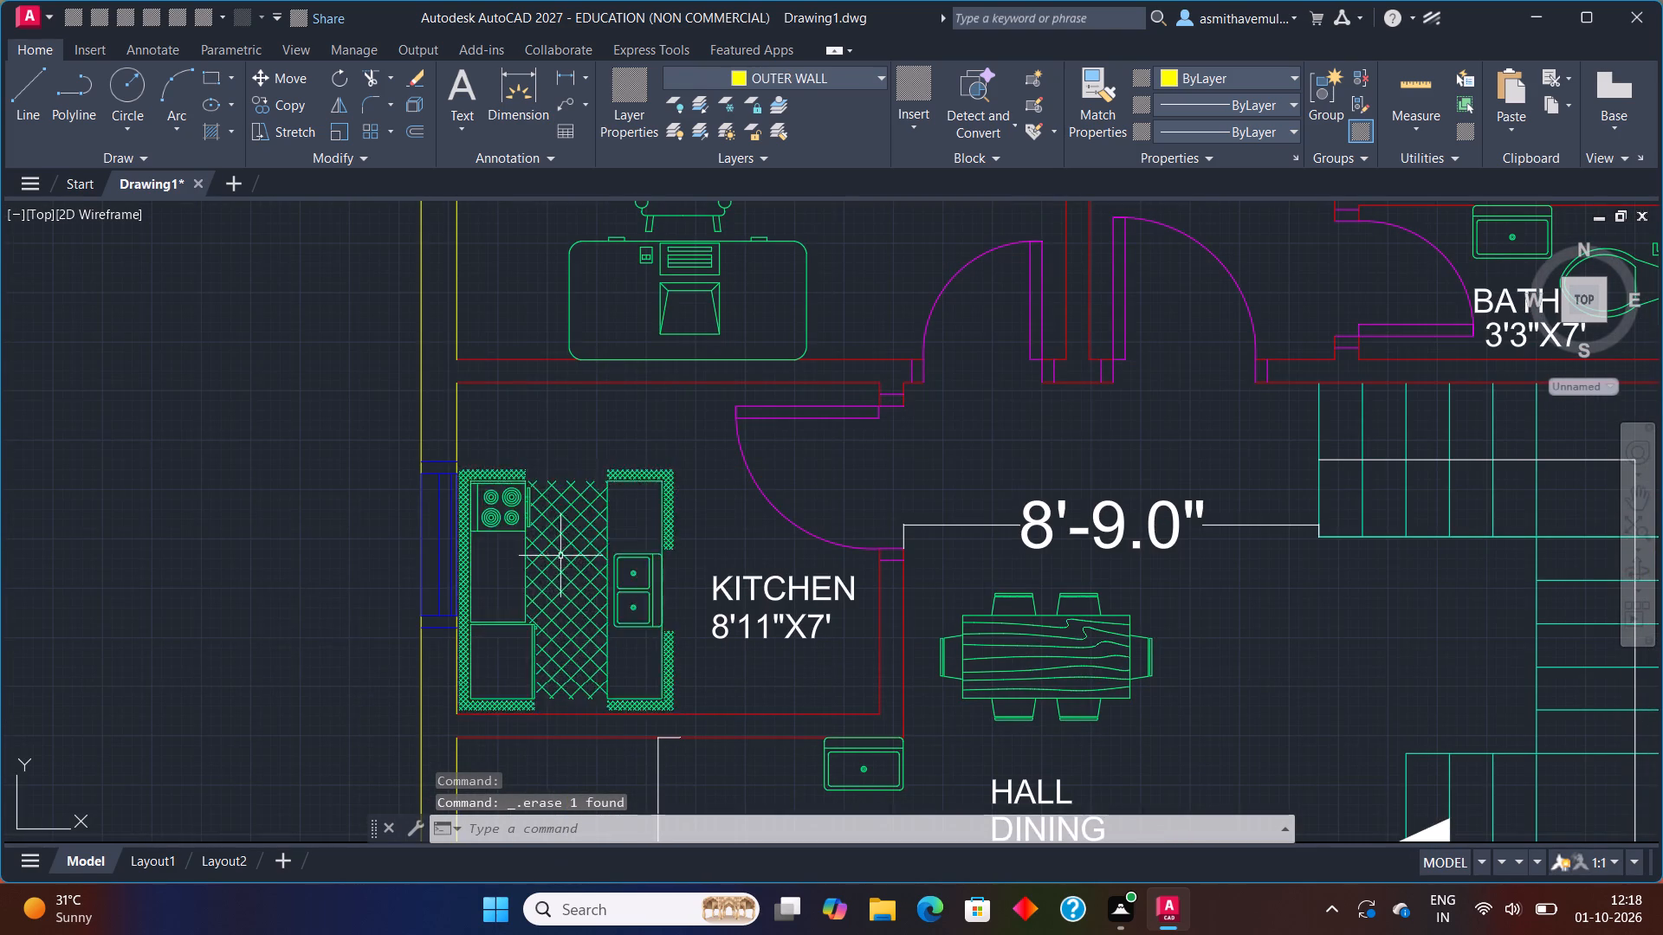
scroll(560, 551, "up", 1)
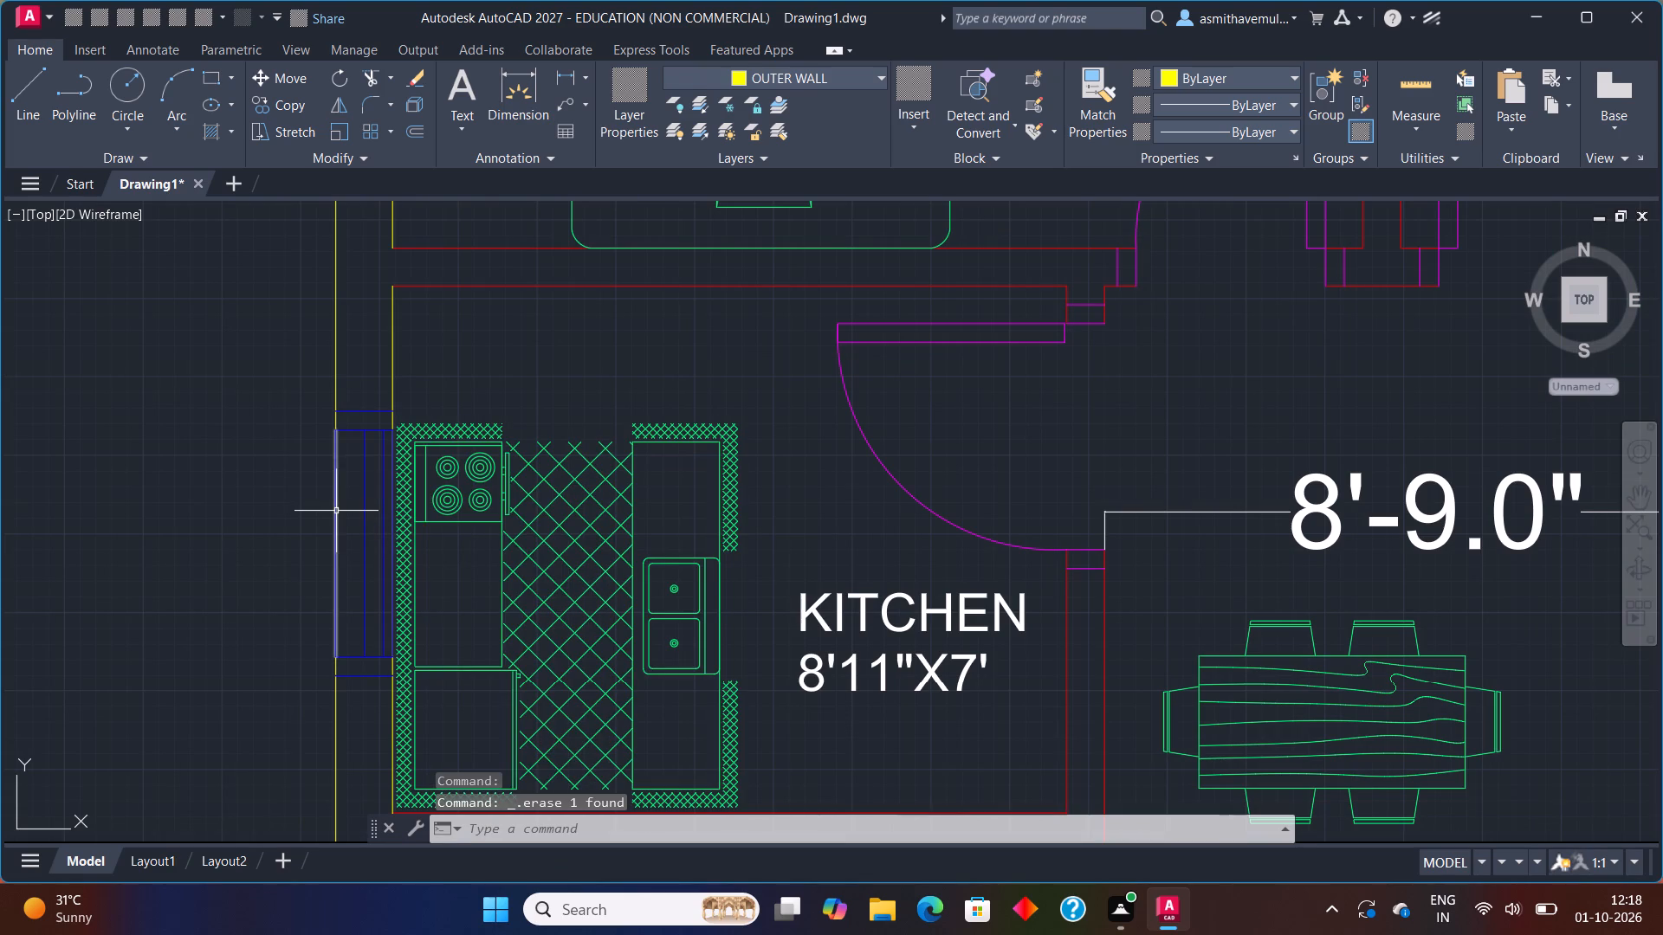
left_click(336, 511)
key("Delete")
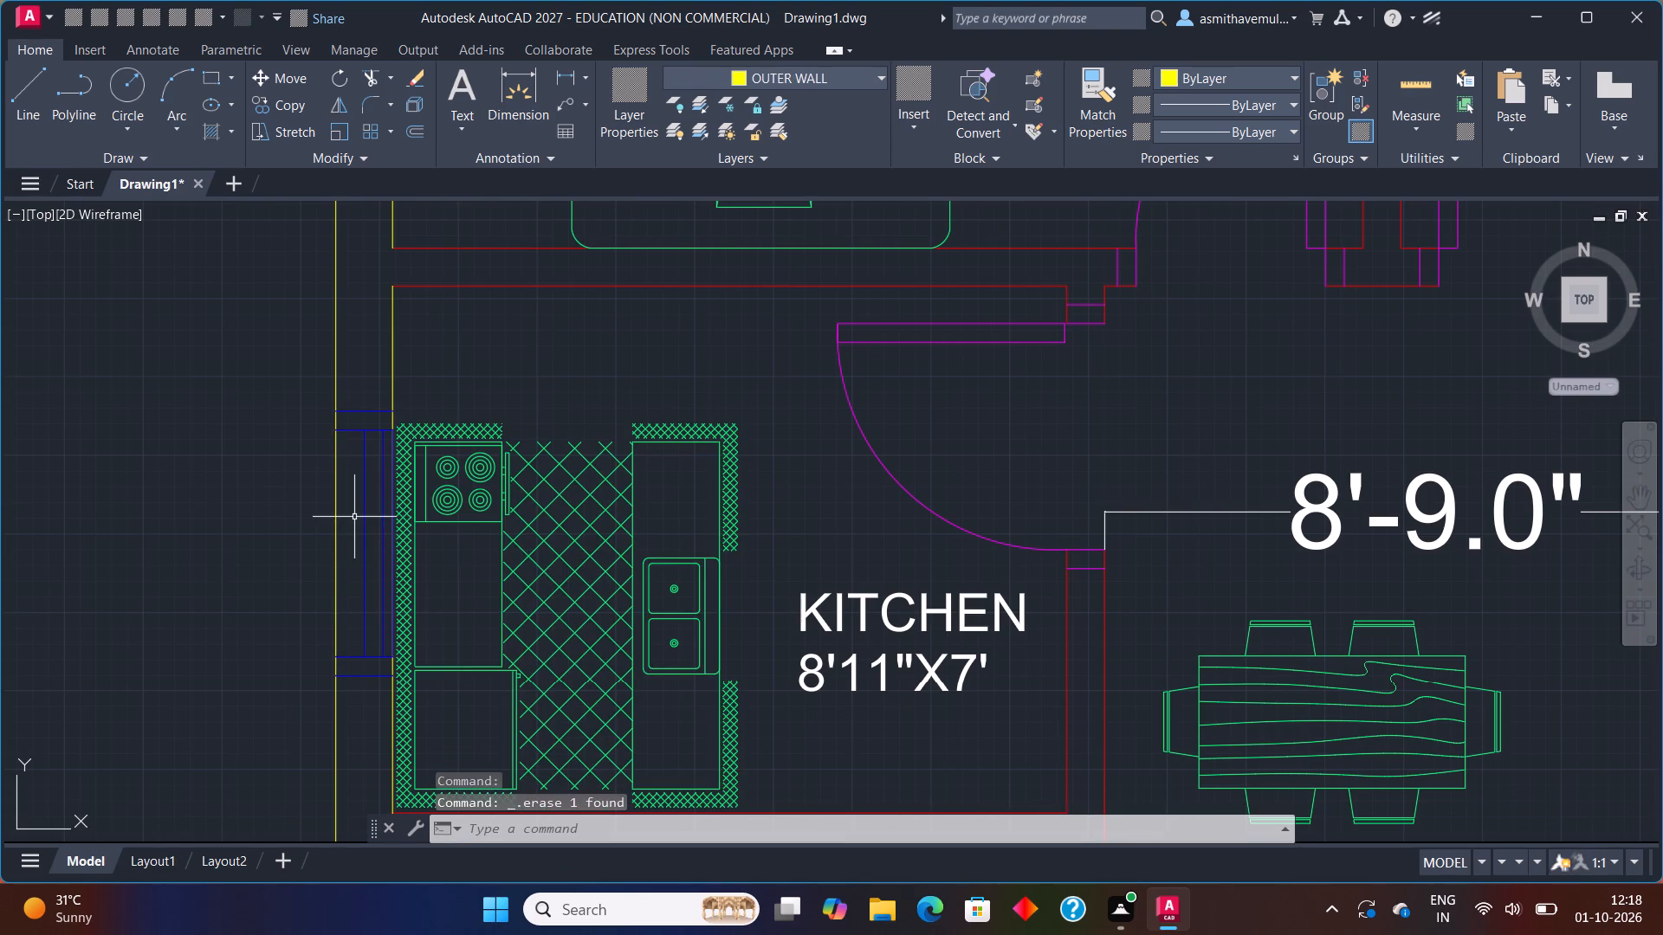
scroll(359, 519, "up", 2)
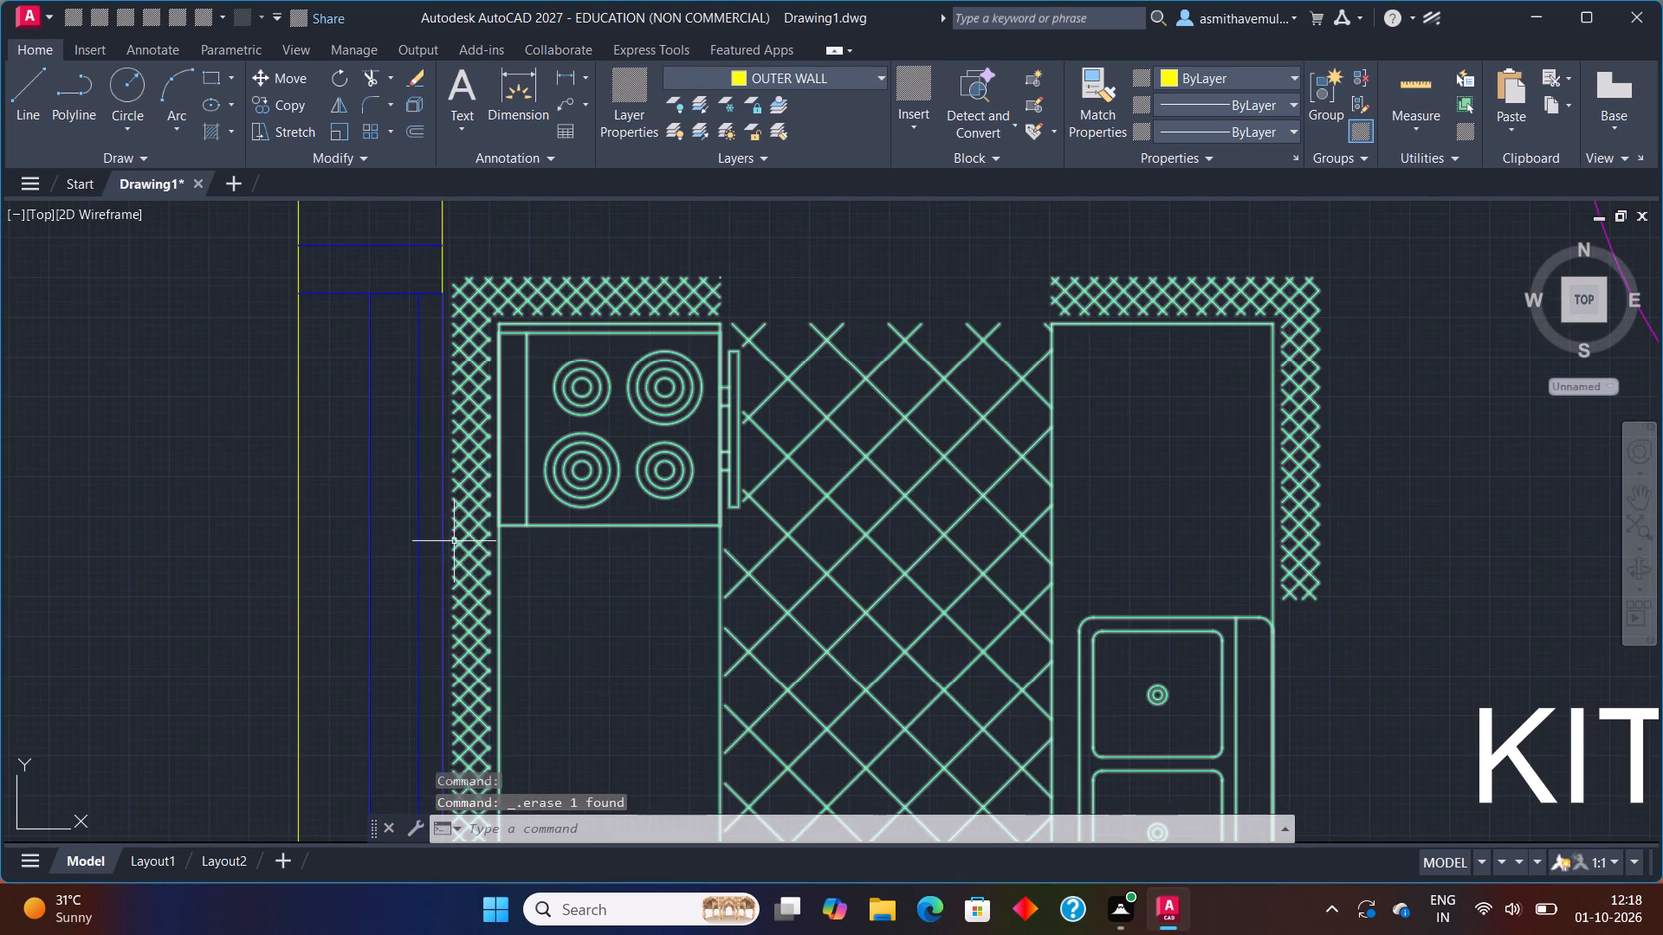
left_click(443, 543)
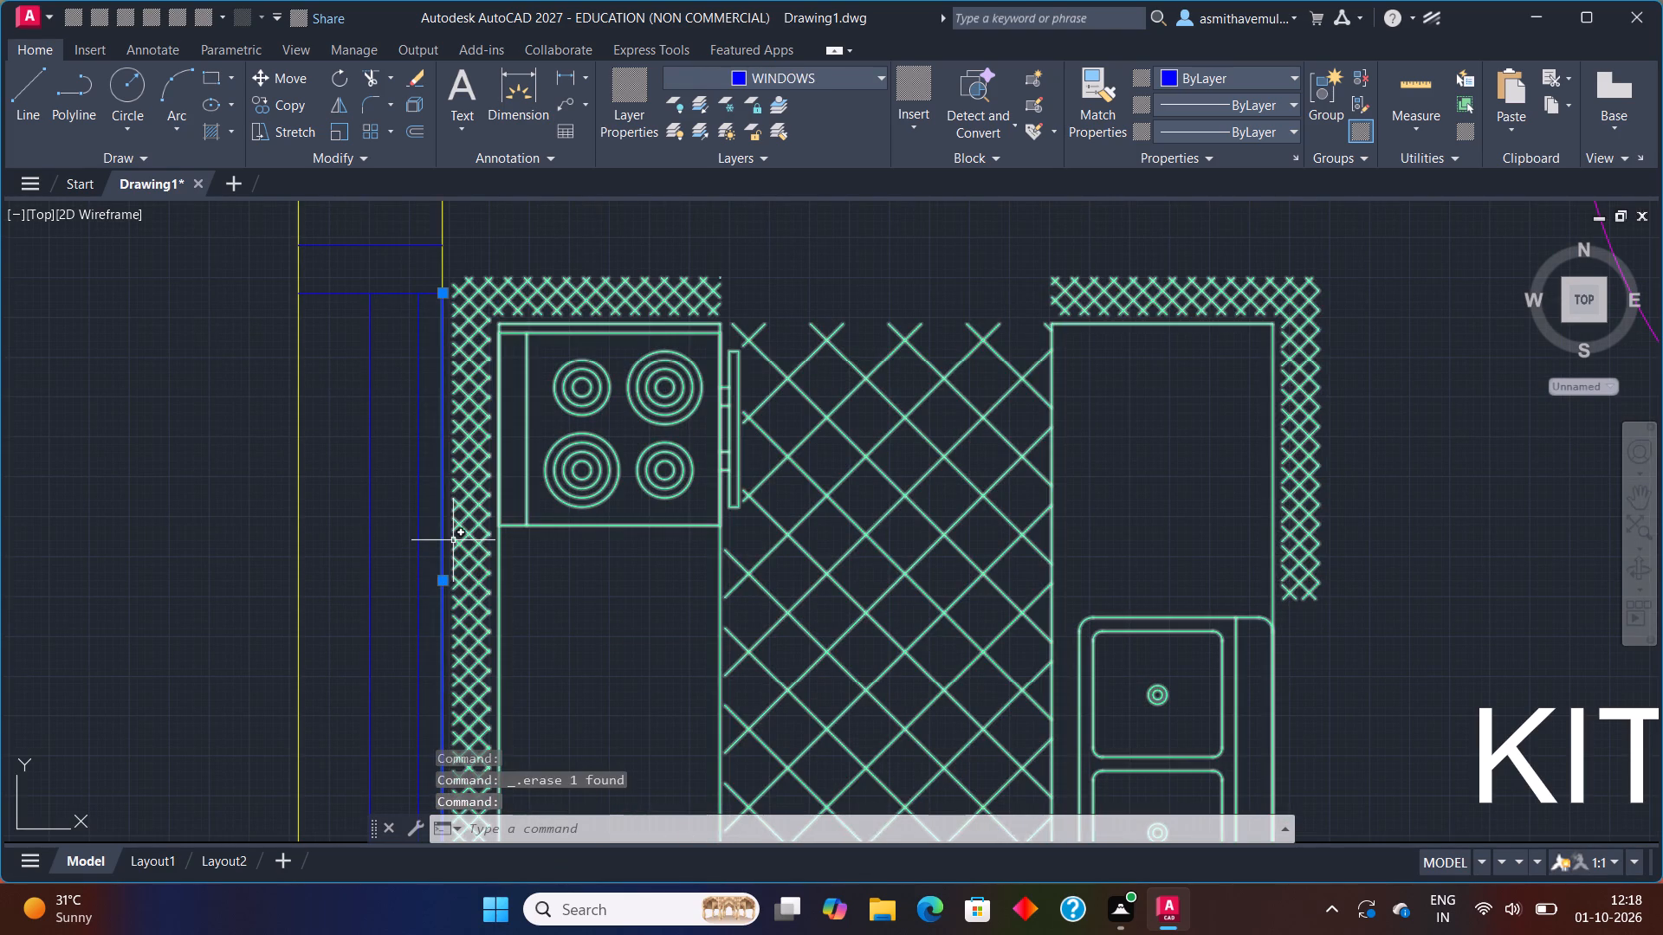
key("Delete")
Delete the two blue lines of Bed Room 1's west window that overlap the outer and inner wall faces.
scroll(521, 558, "down", 3)
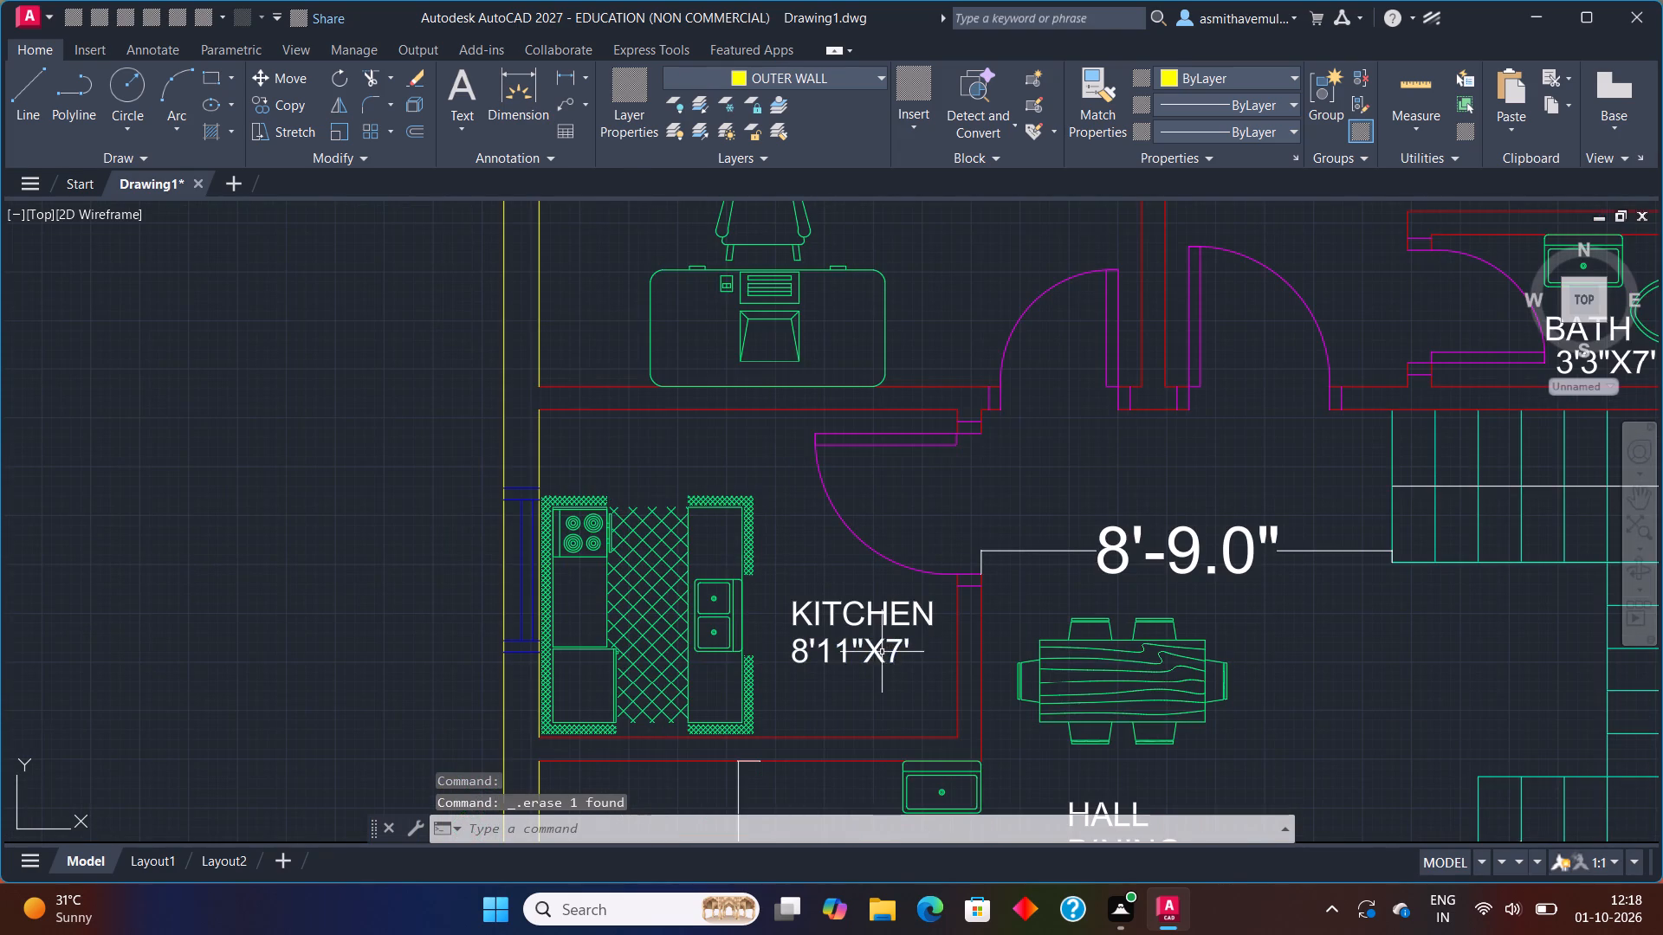
middle_click(882, 652)
scroll(882, 644, "down", 2)
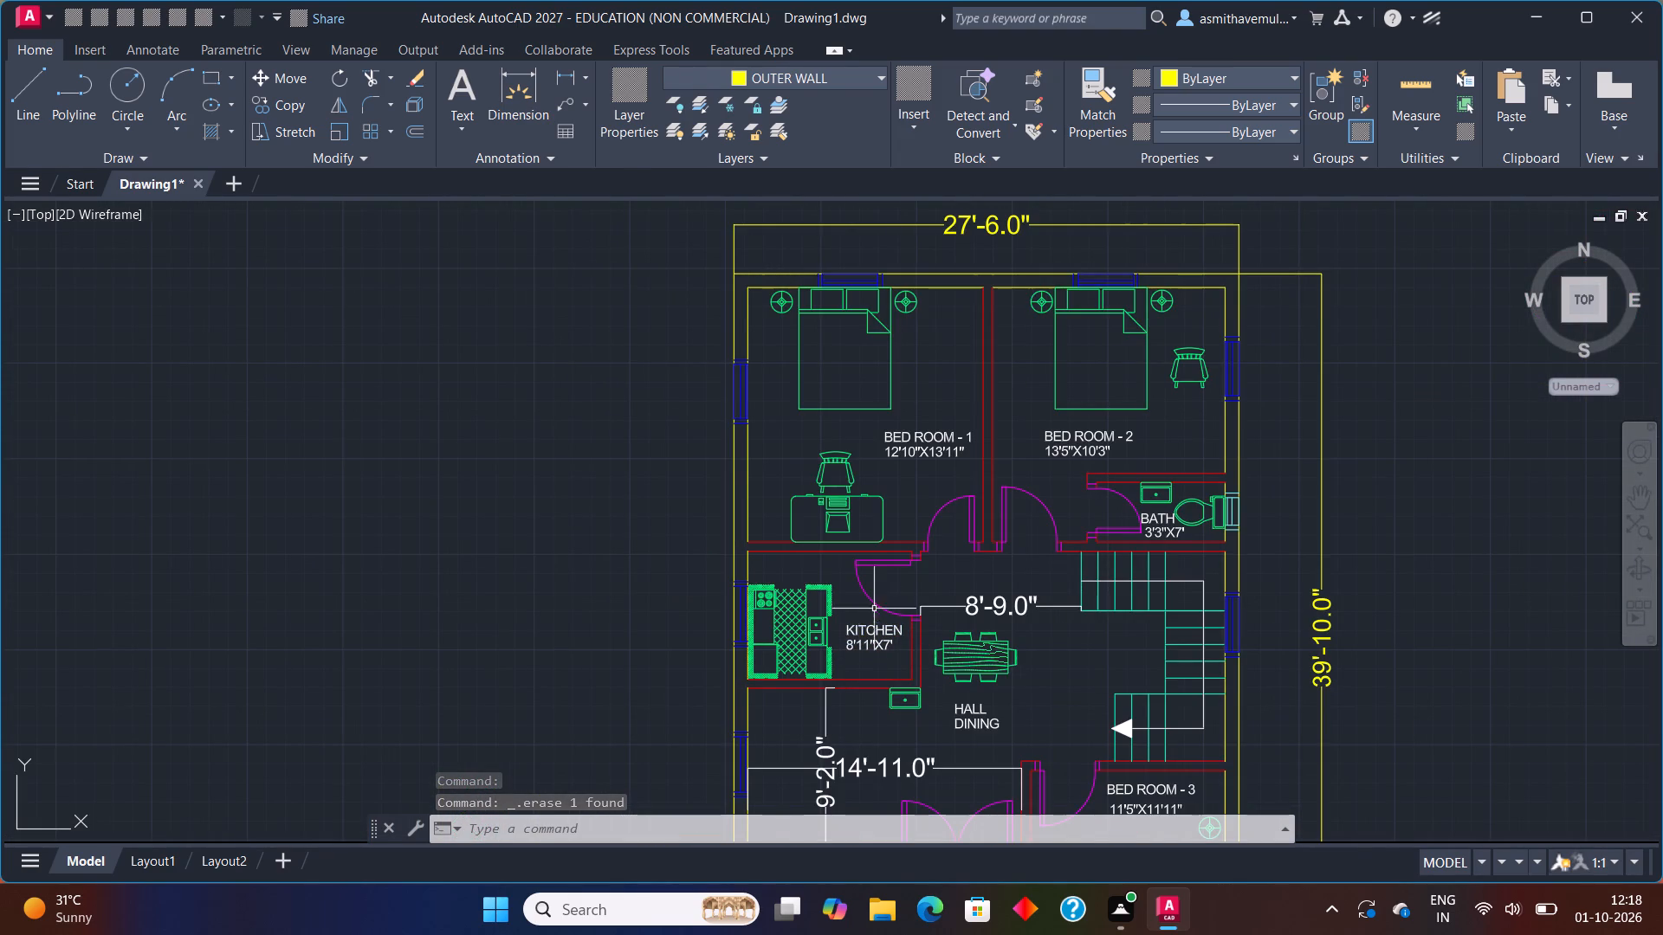
scroll(891, 629, "down", 1)
middle_click_drag(891, 624, 891, 621)
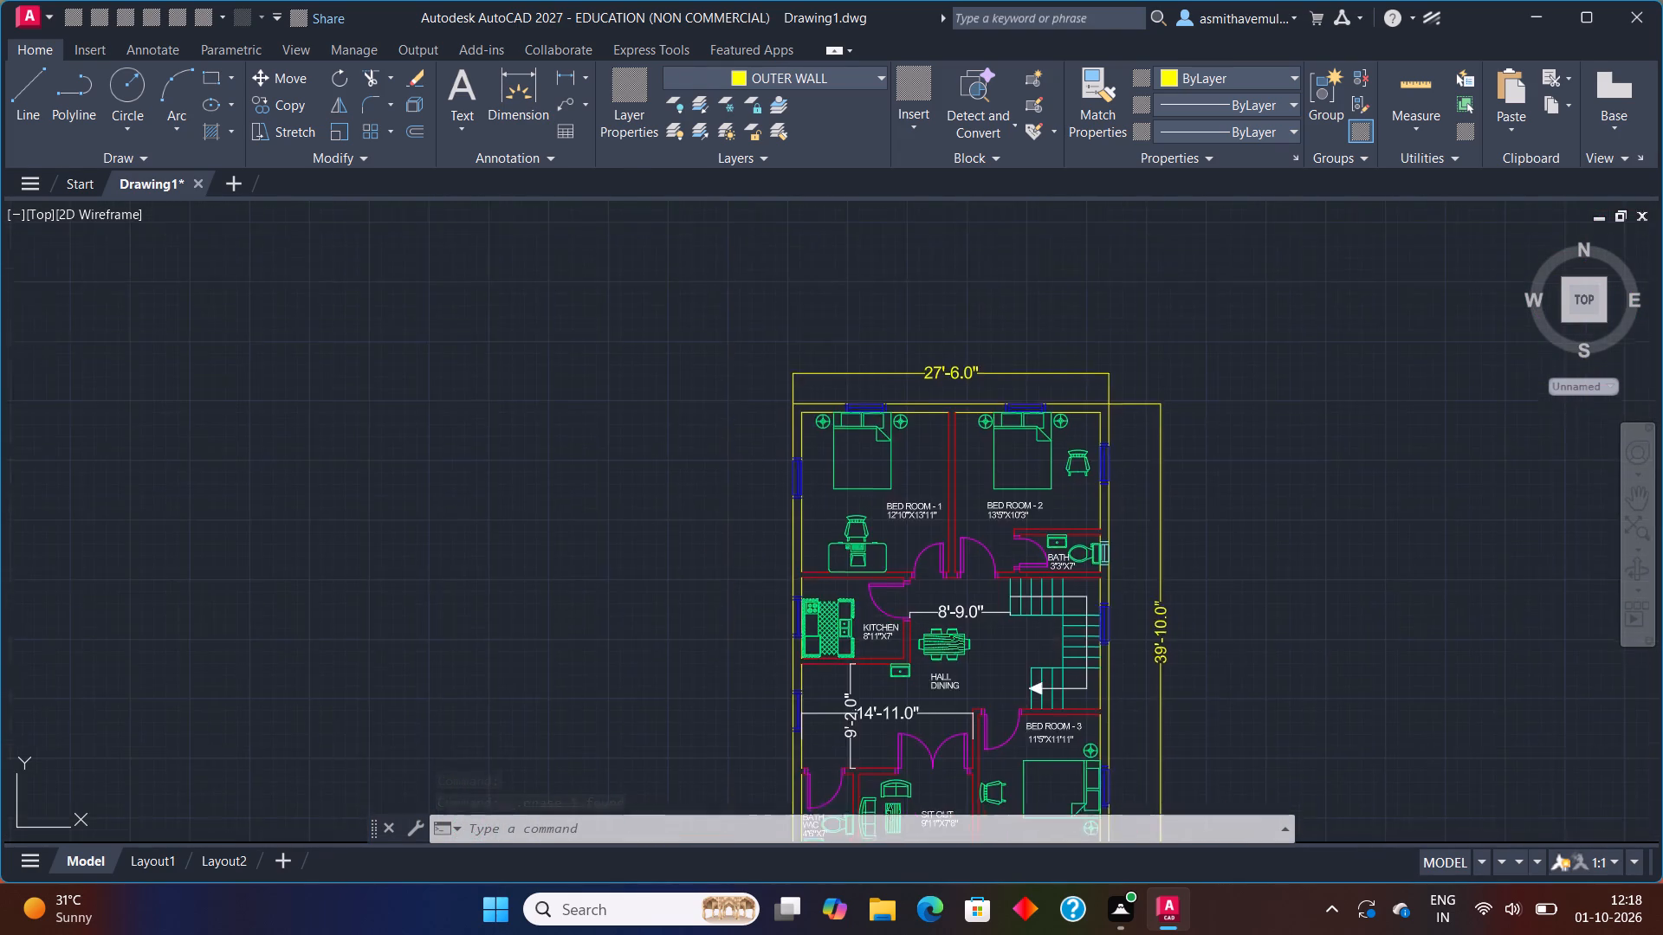
middle_click_drag(891, 621, 839, 507)
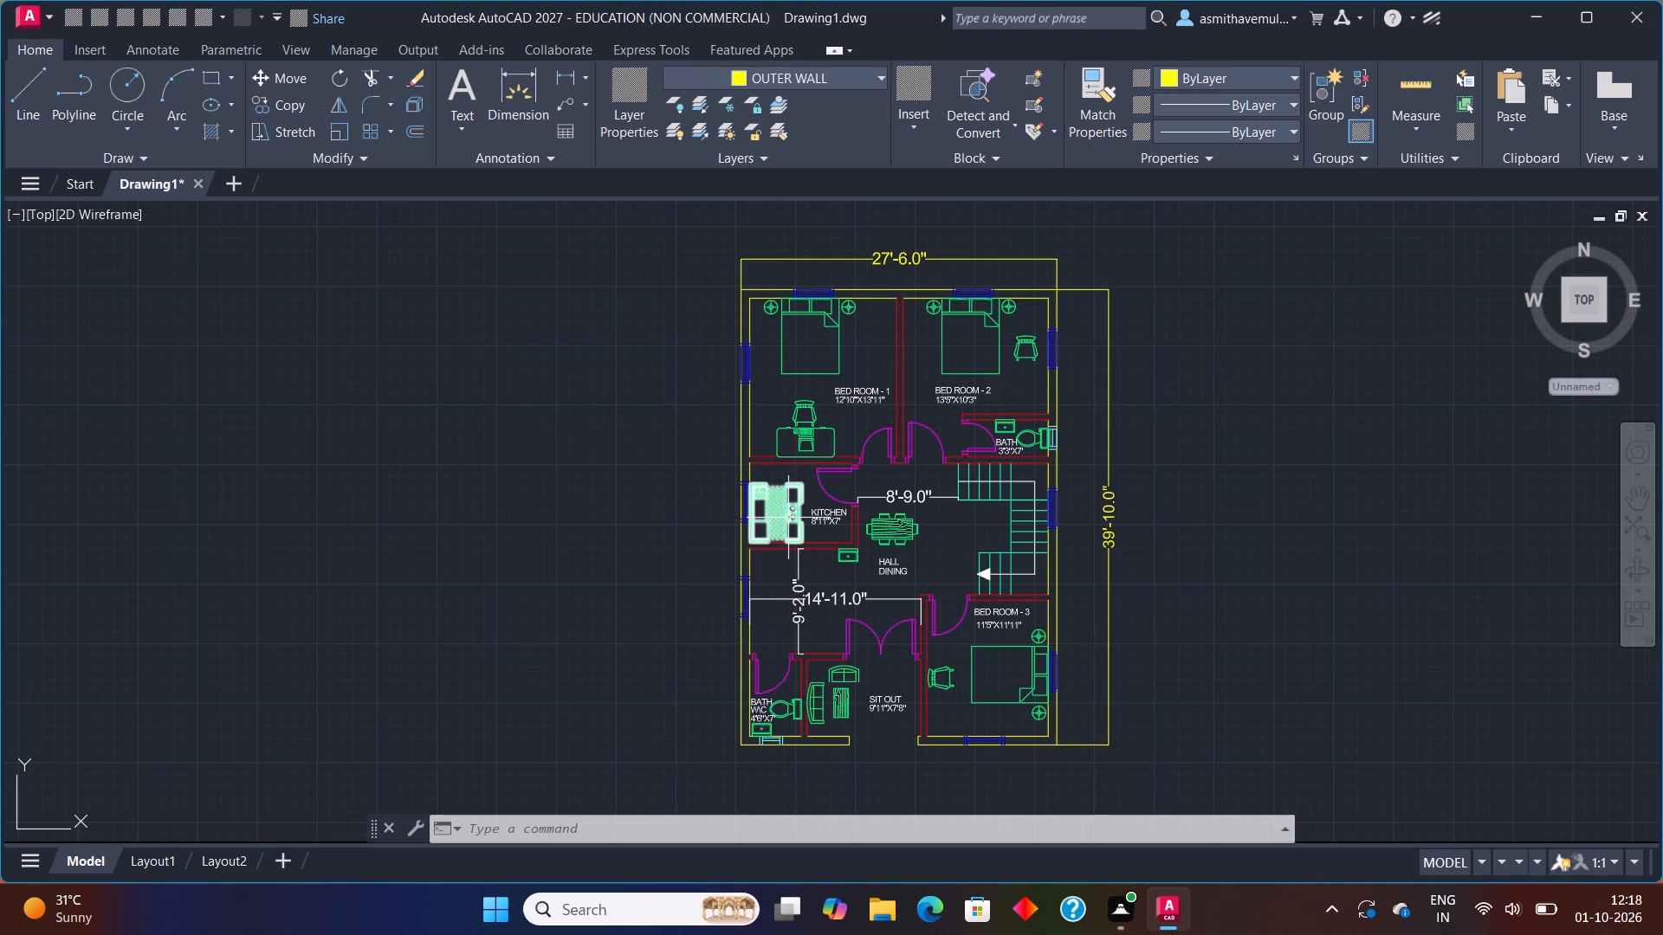
scroll(783, 512, "up", 2)
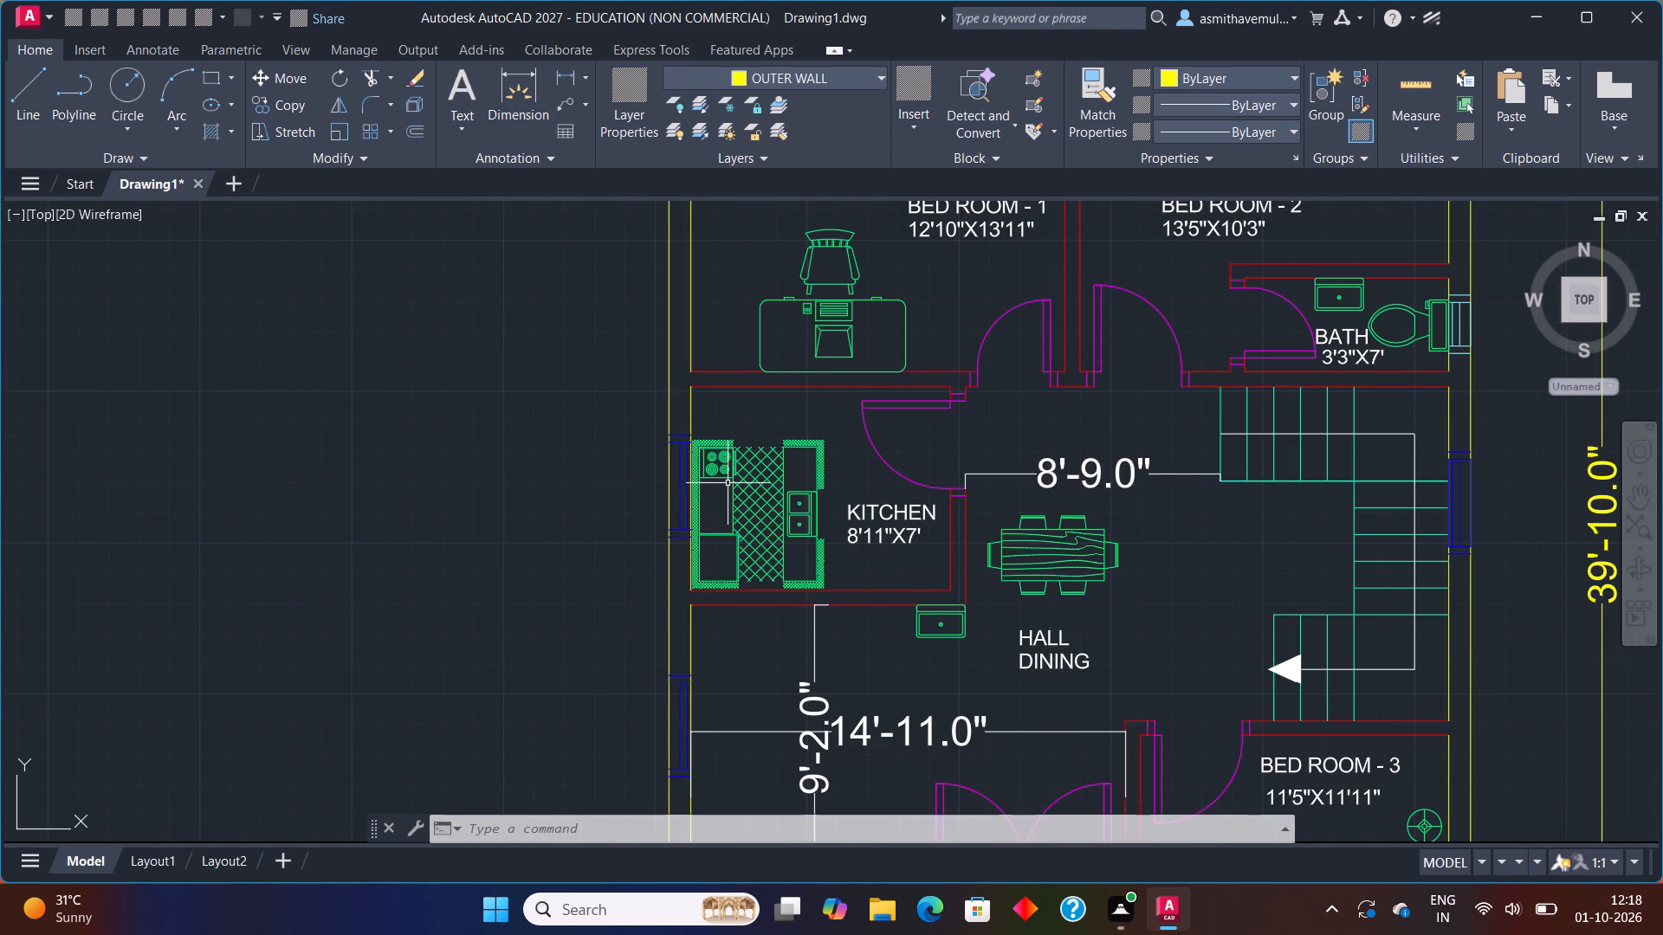
scroll(746, 480, "up", 1)
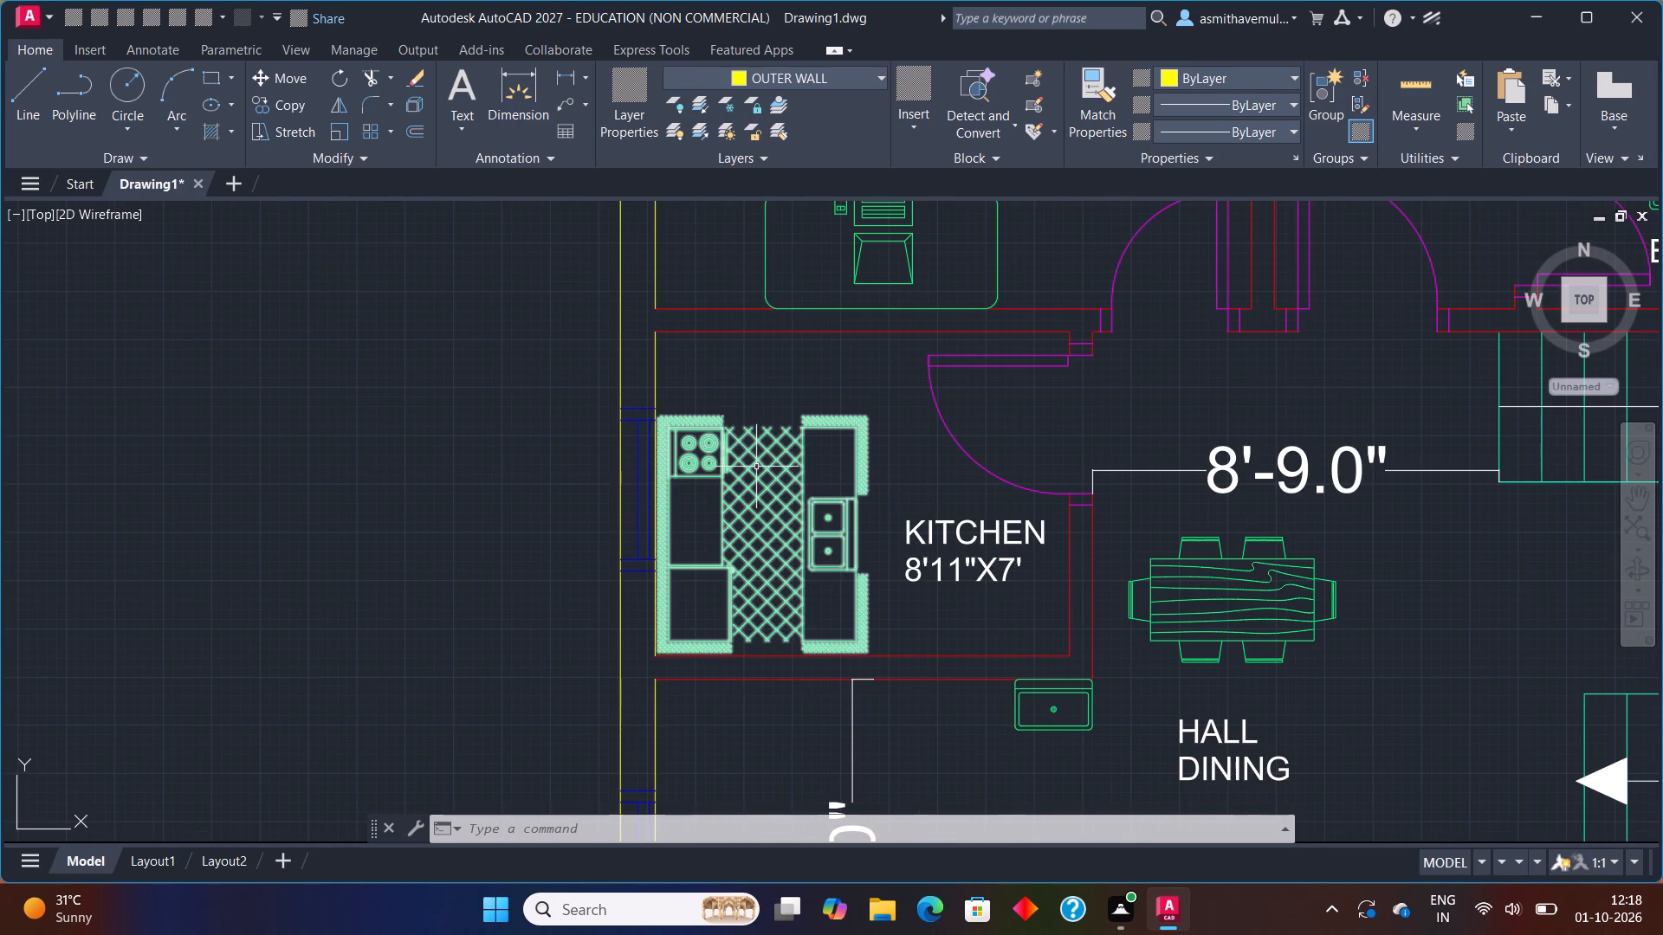
middle_click_drag(751, 481, 754, 801)
middle_click_drag(739, 341, 705, 642)
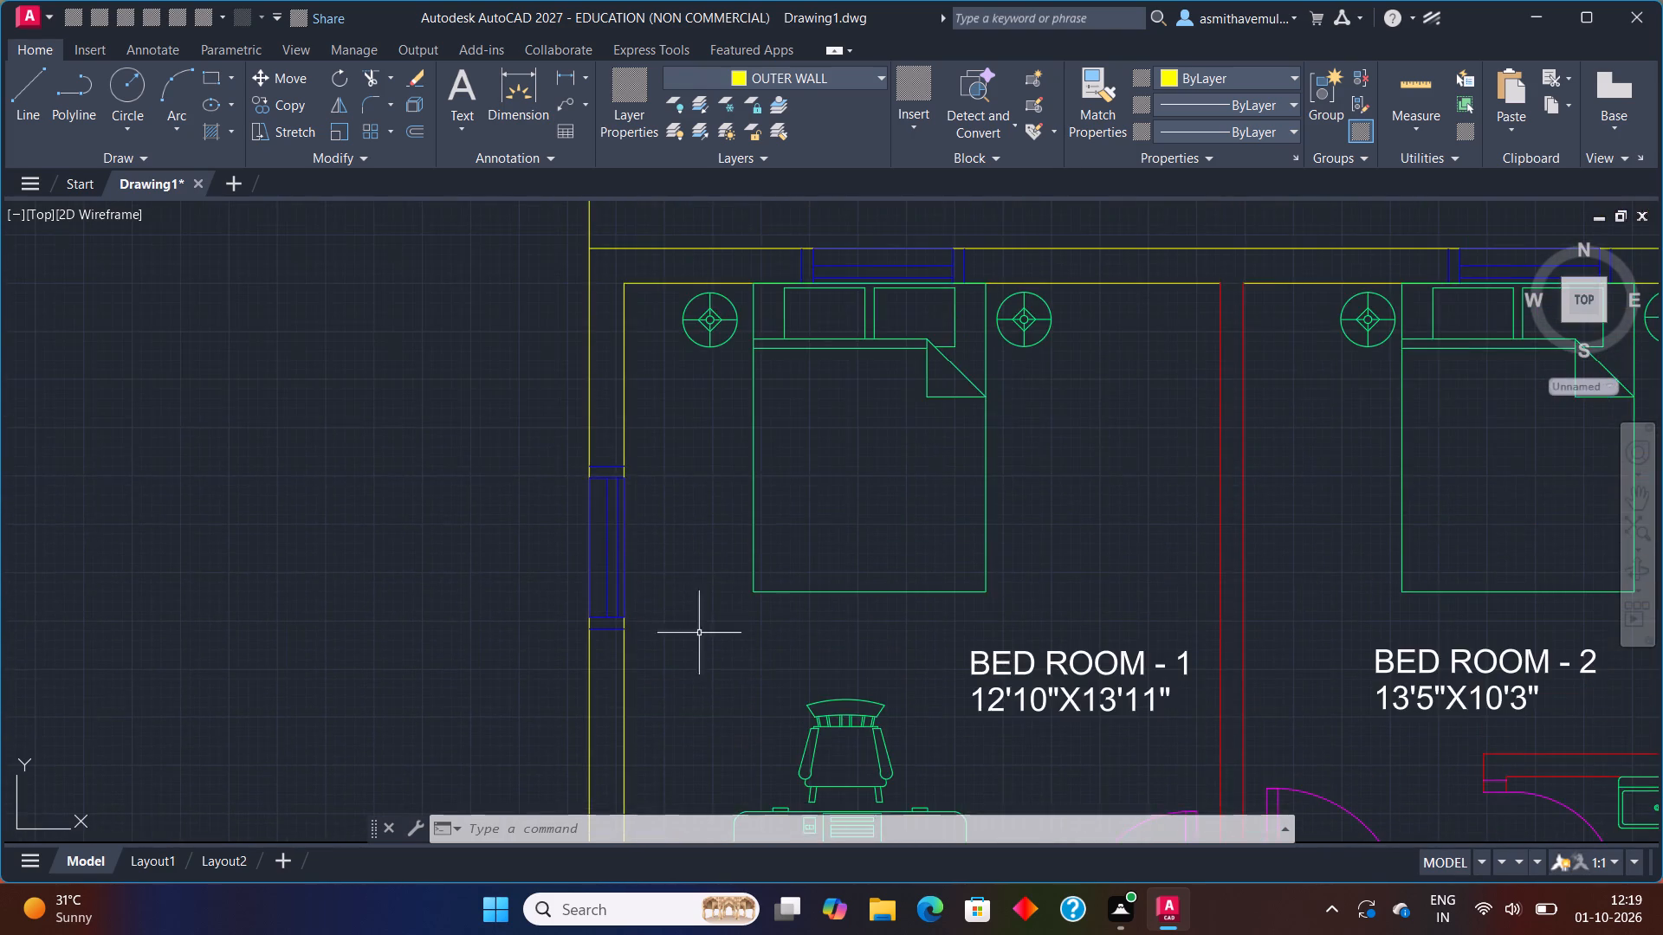
scroll(664, 560, "up", 1)
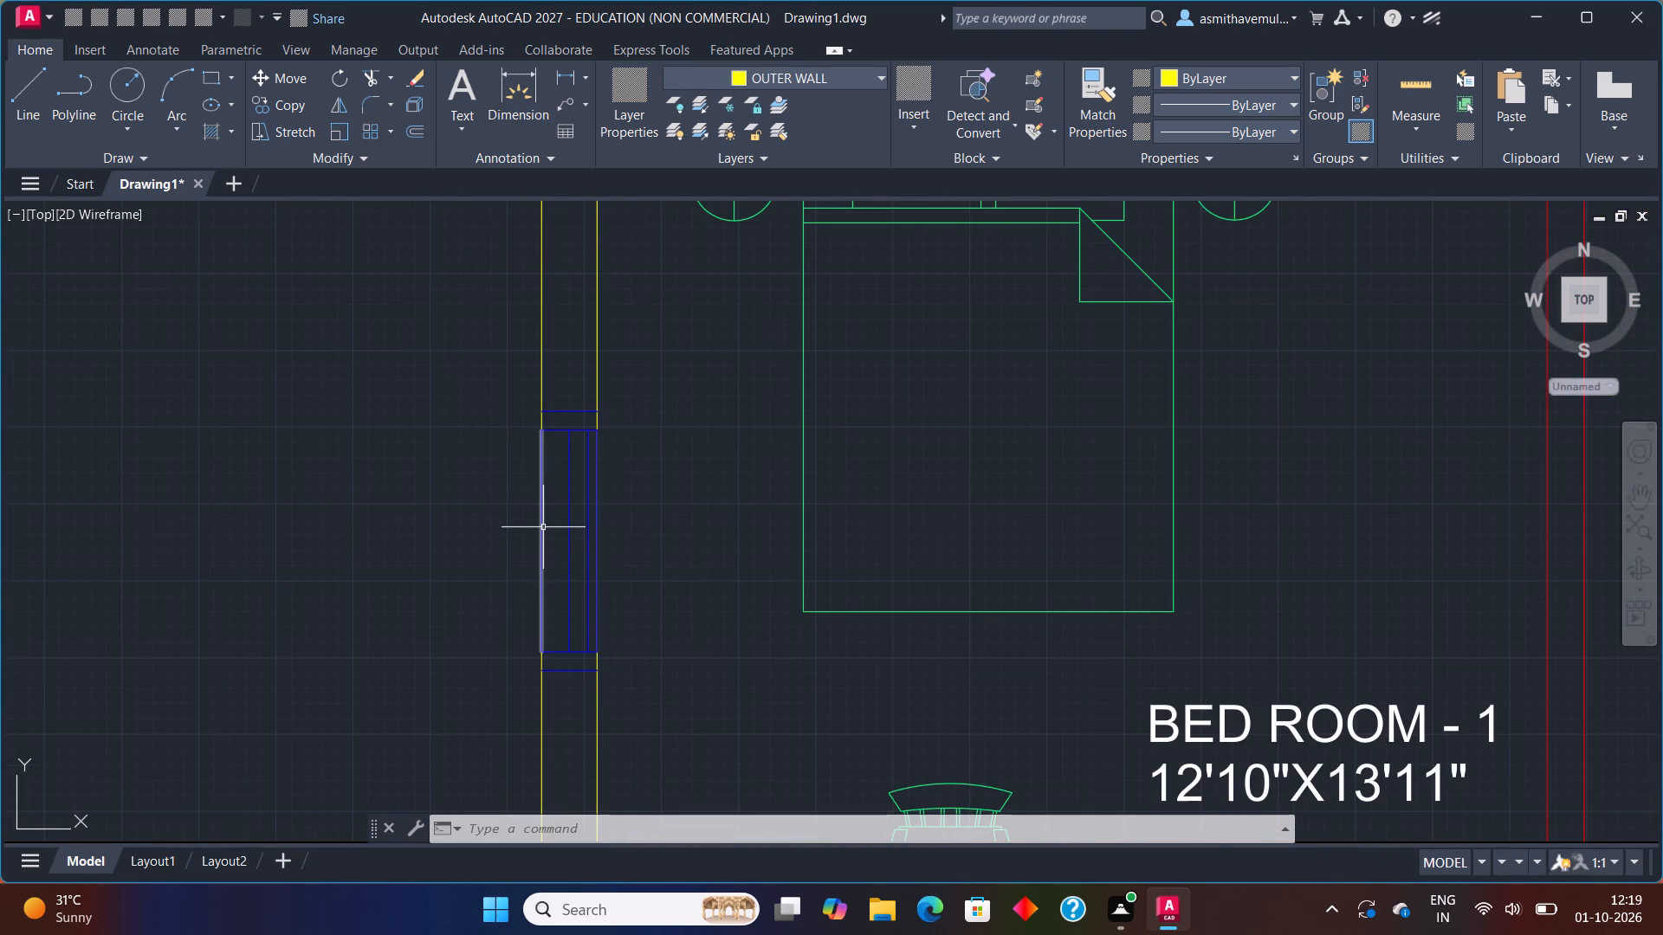
left_click(542, 528)
key("Delete")
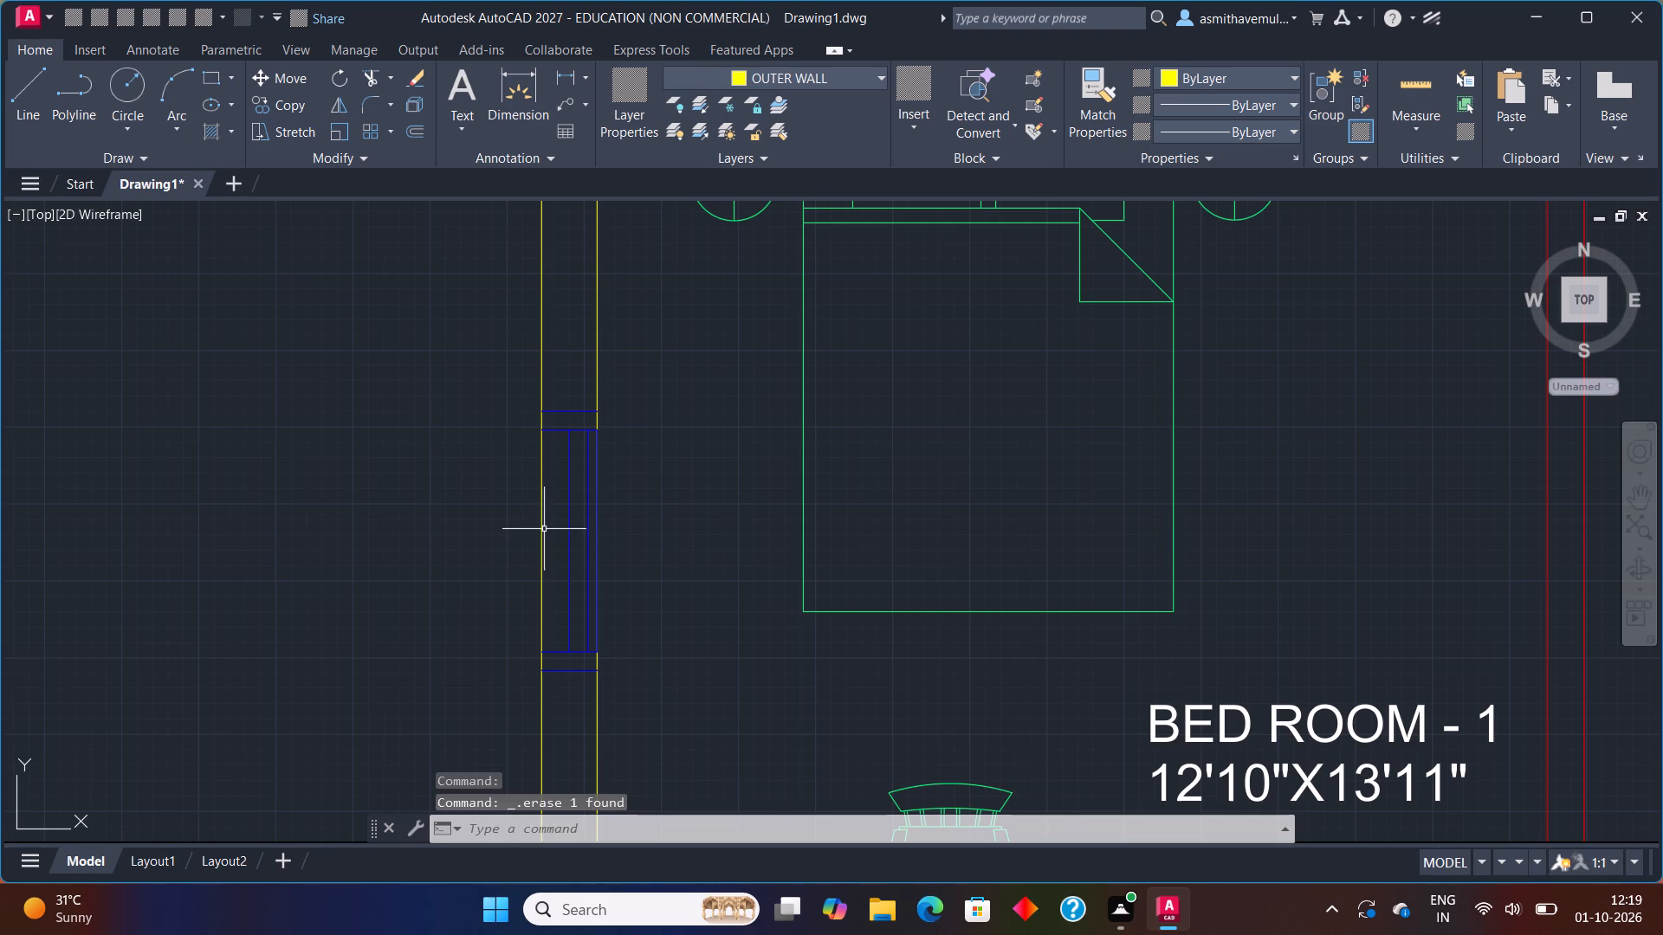
scroll(694, 548, "up", 1)
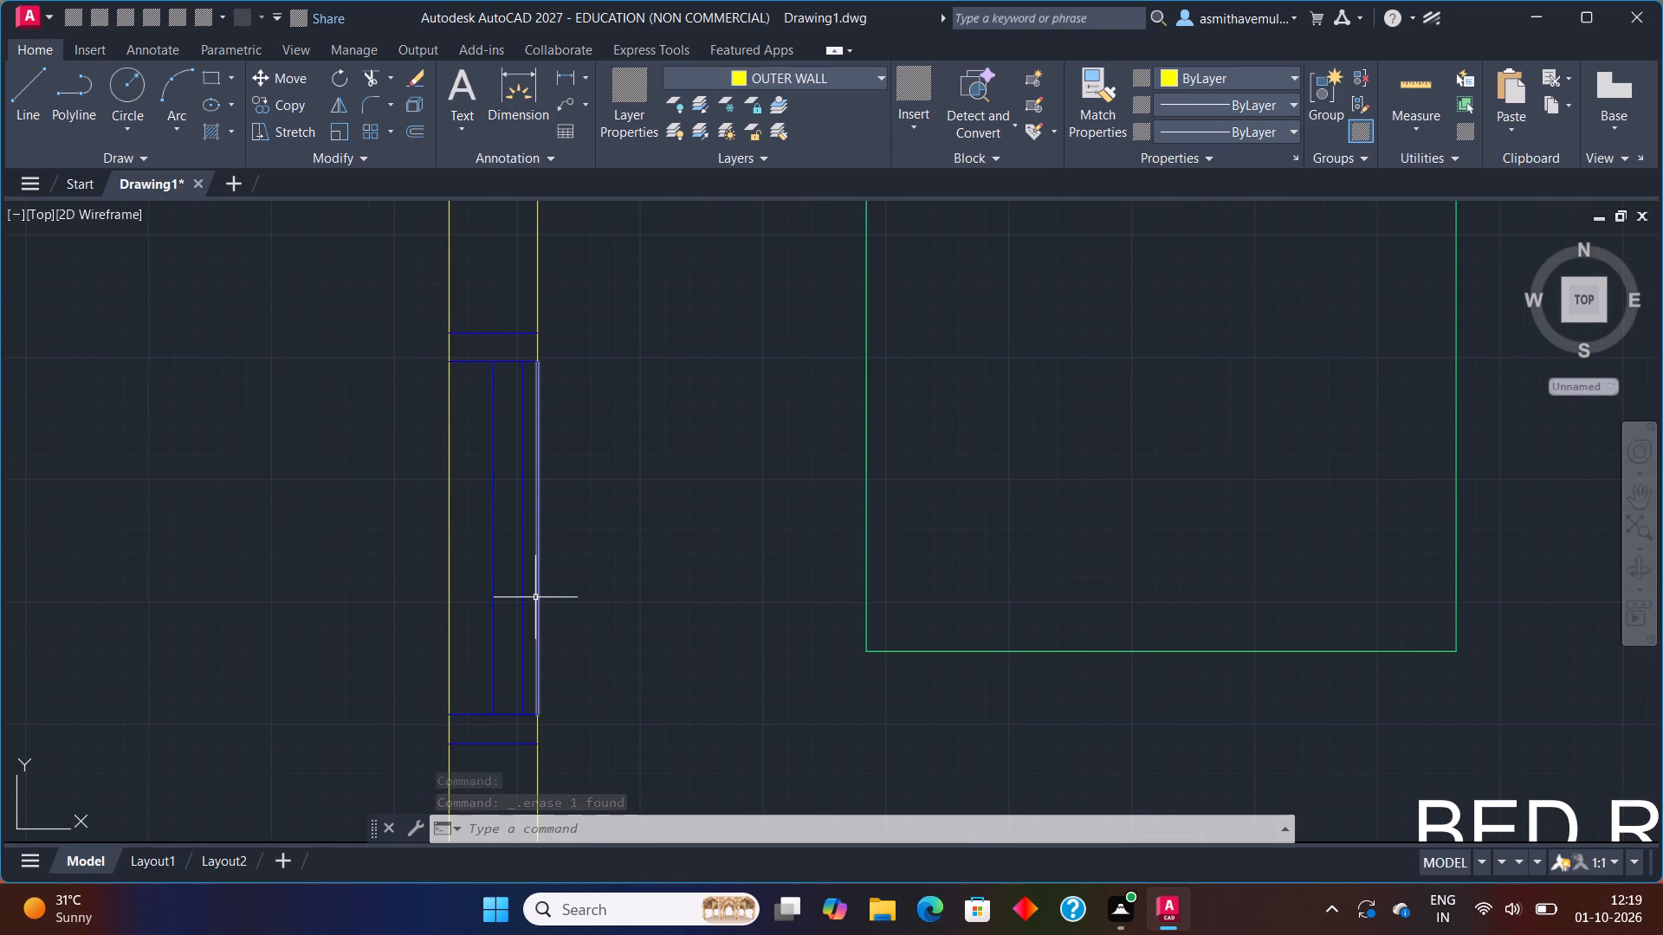
left_click(535, 597)
key("Delete")
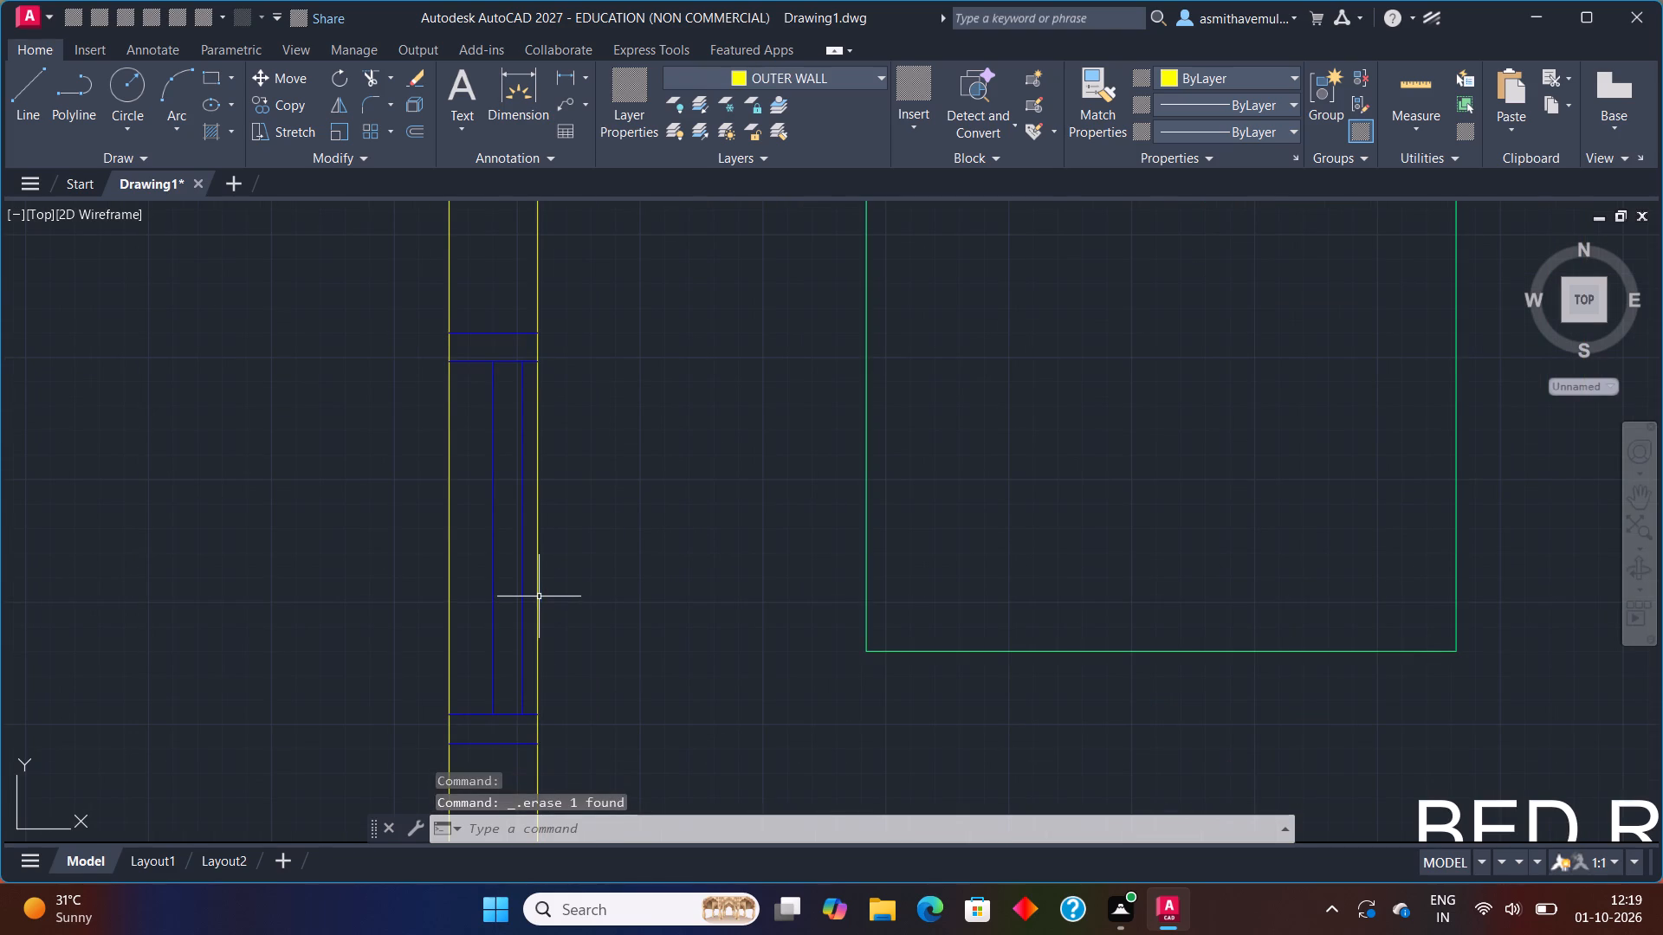
Delete the blue line of Bed Room 1's north window that overlaps the outer wall face.
scroll(768, 565, "down", 2)
middle_click_drag(1048, 506, 573, 727)
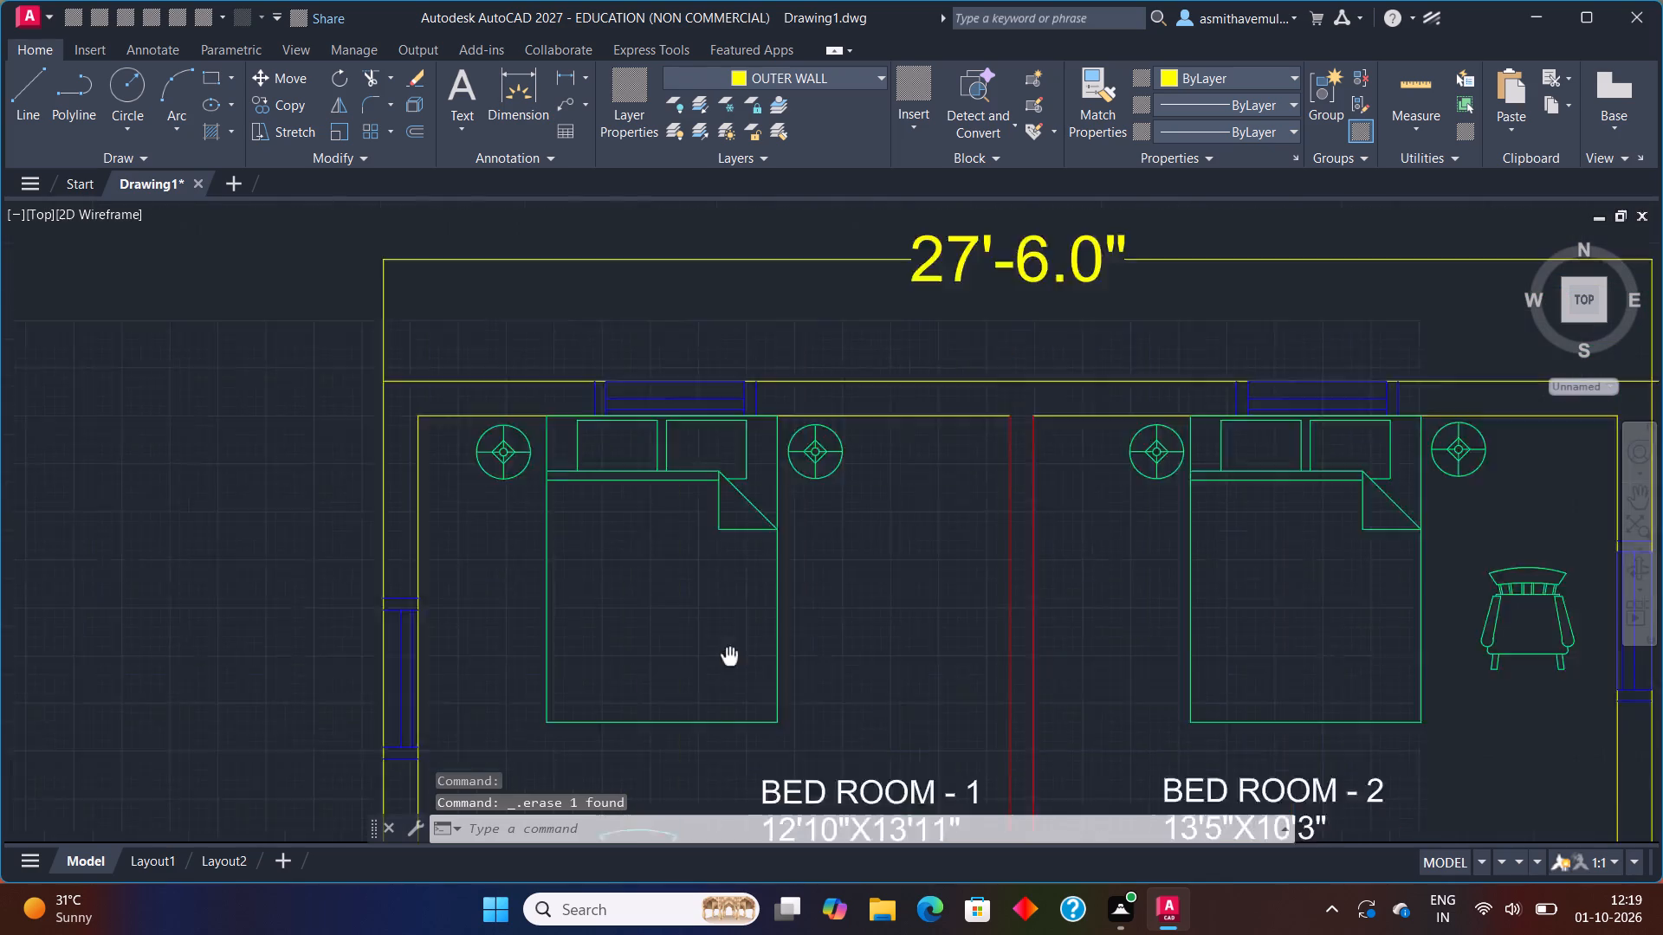
middle_click_drag(573, 727, 568, 729)
scroll(405, 528, "up", 2)
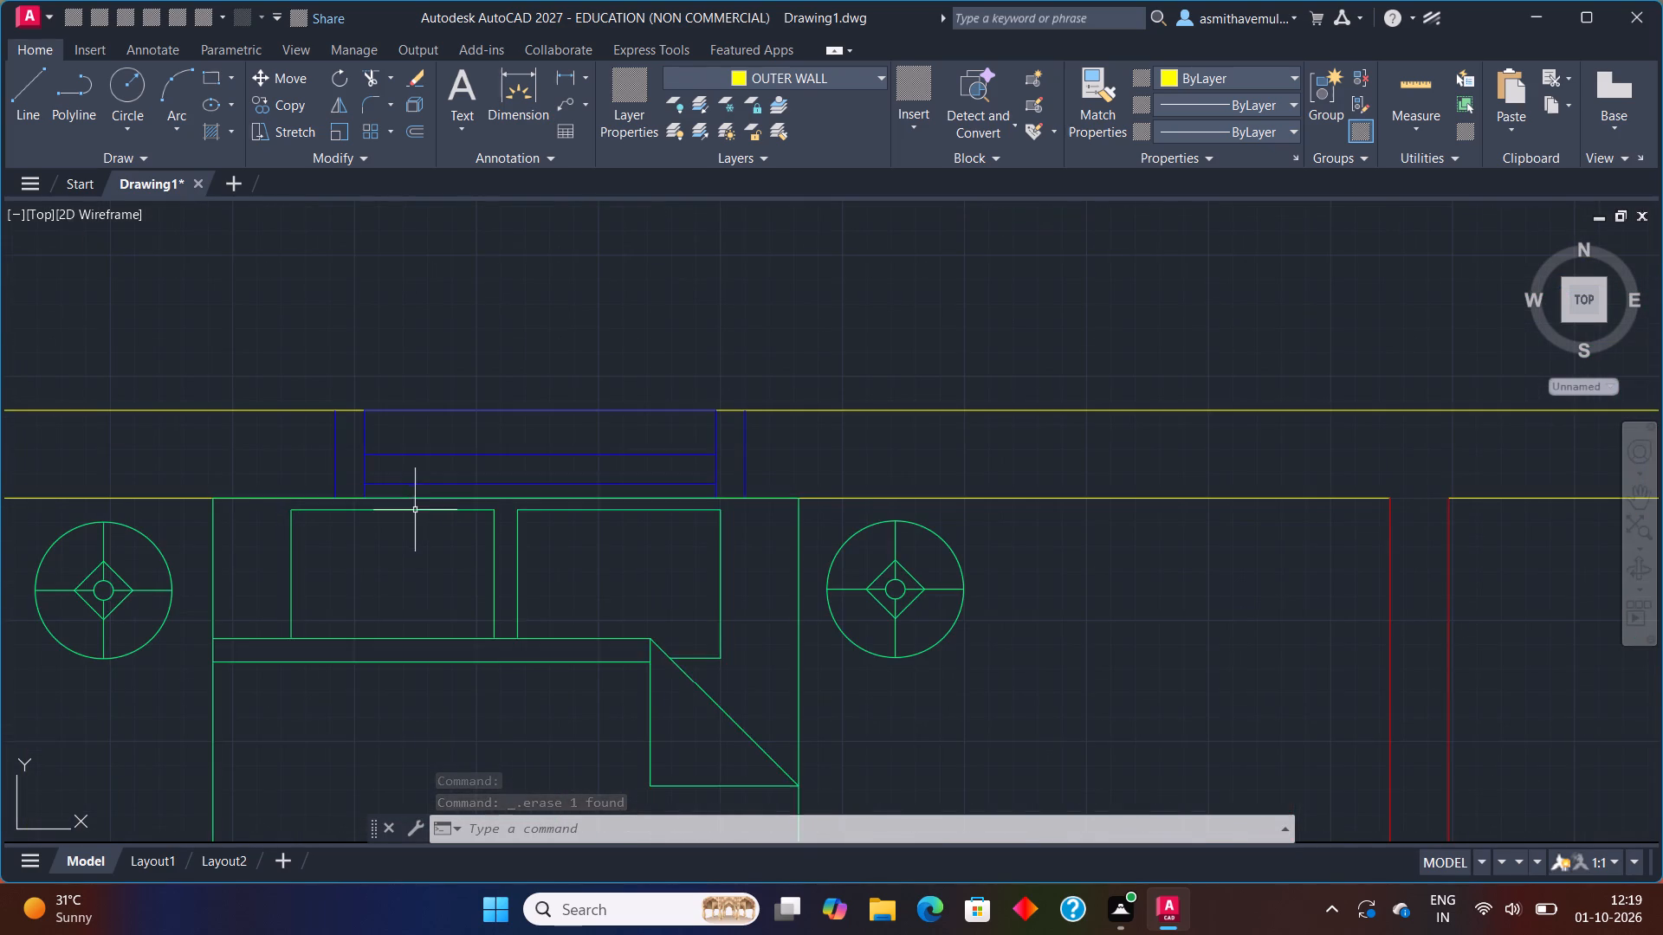
scroll(432, 503, "up", 2)
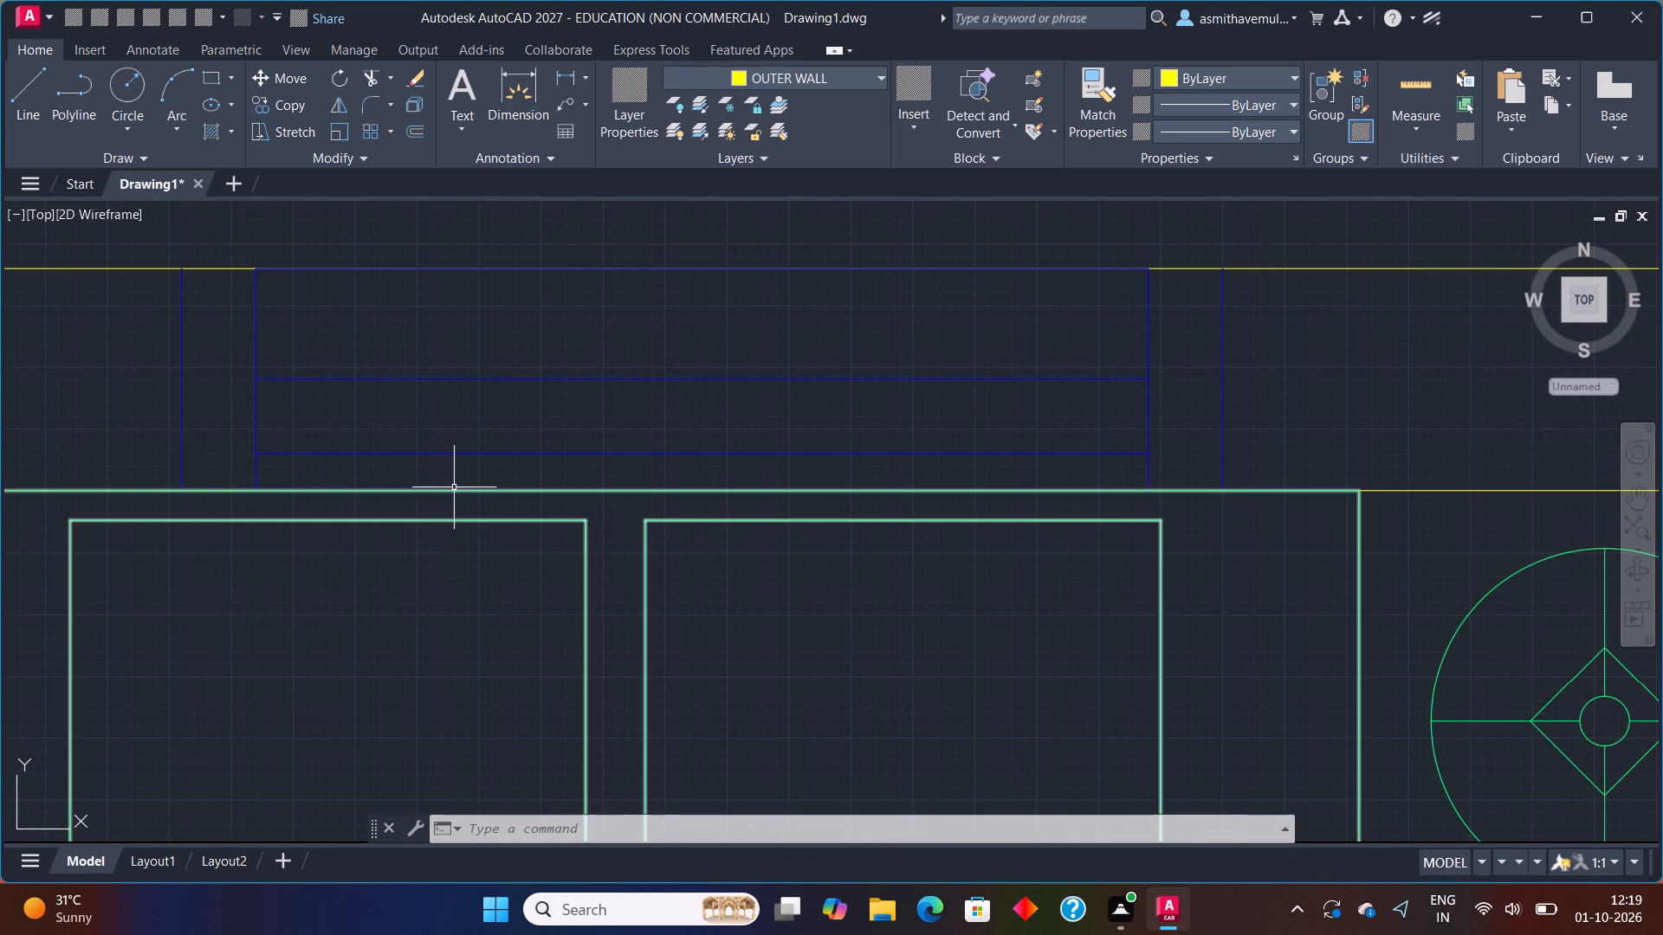
left_click(564, 269)
key("Delete")
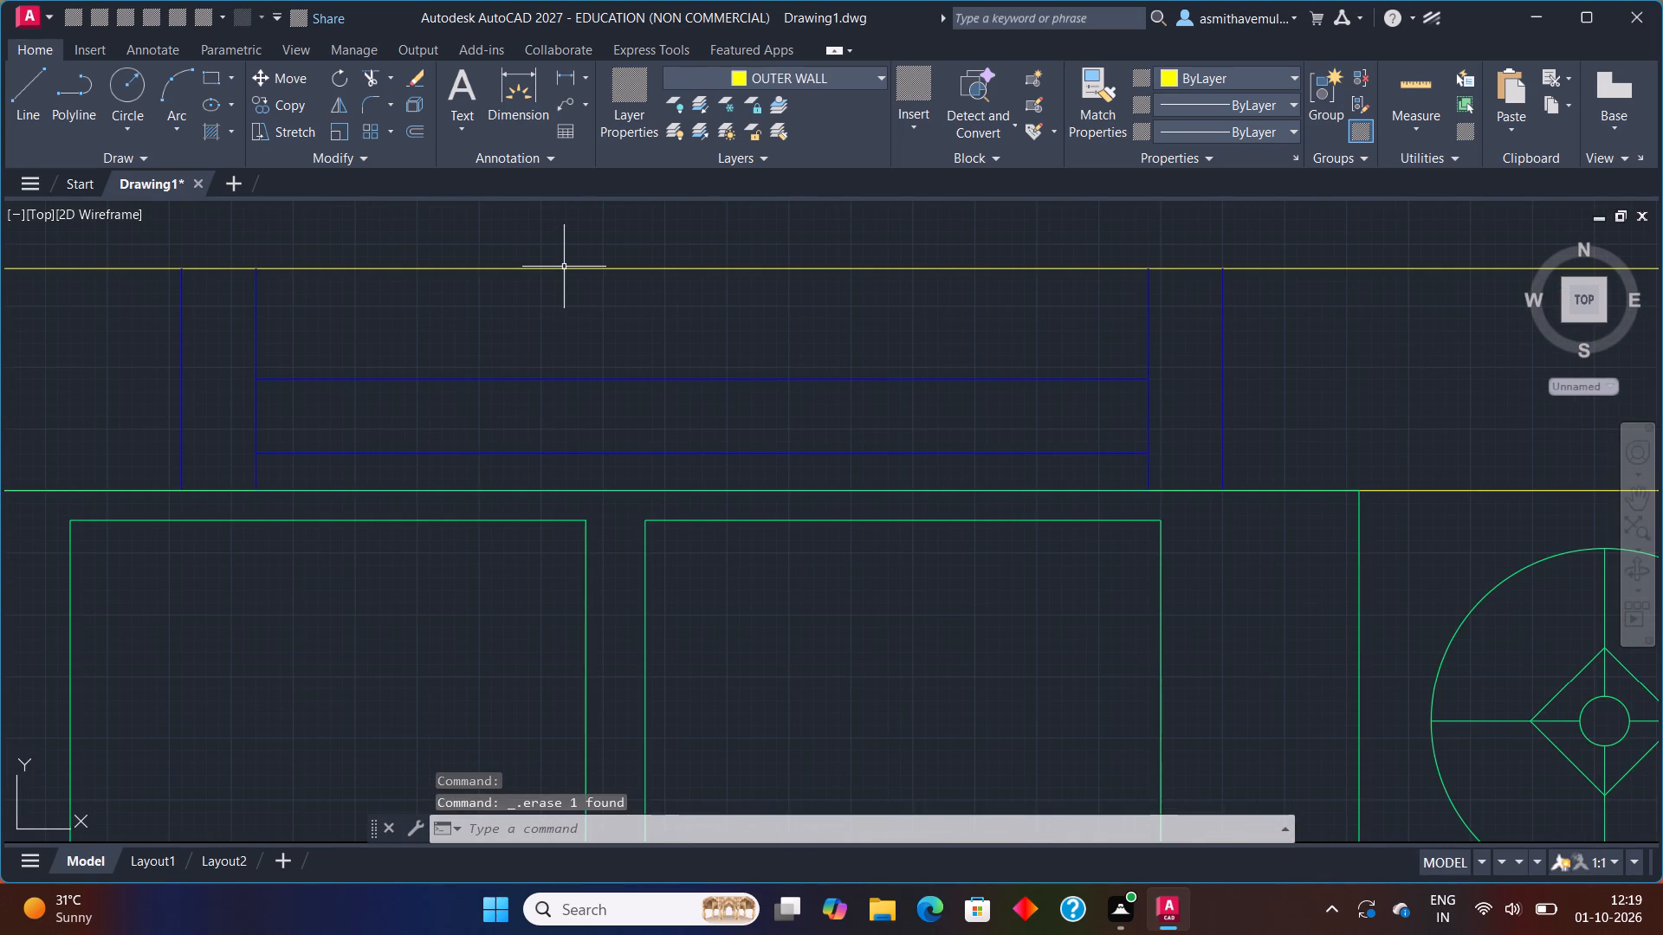
left_click(560, 492)
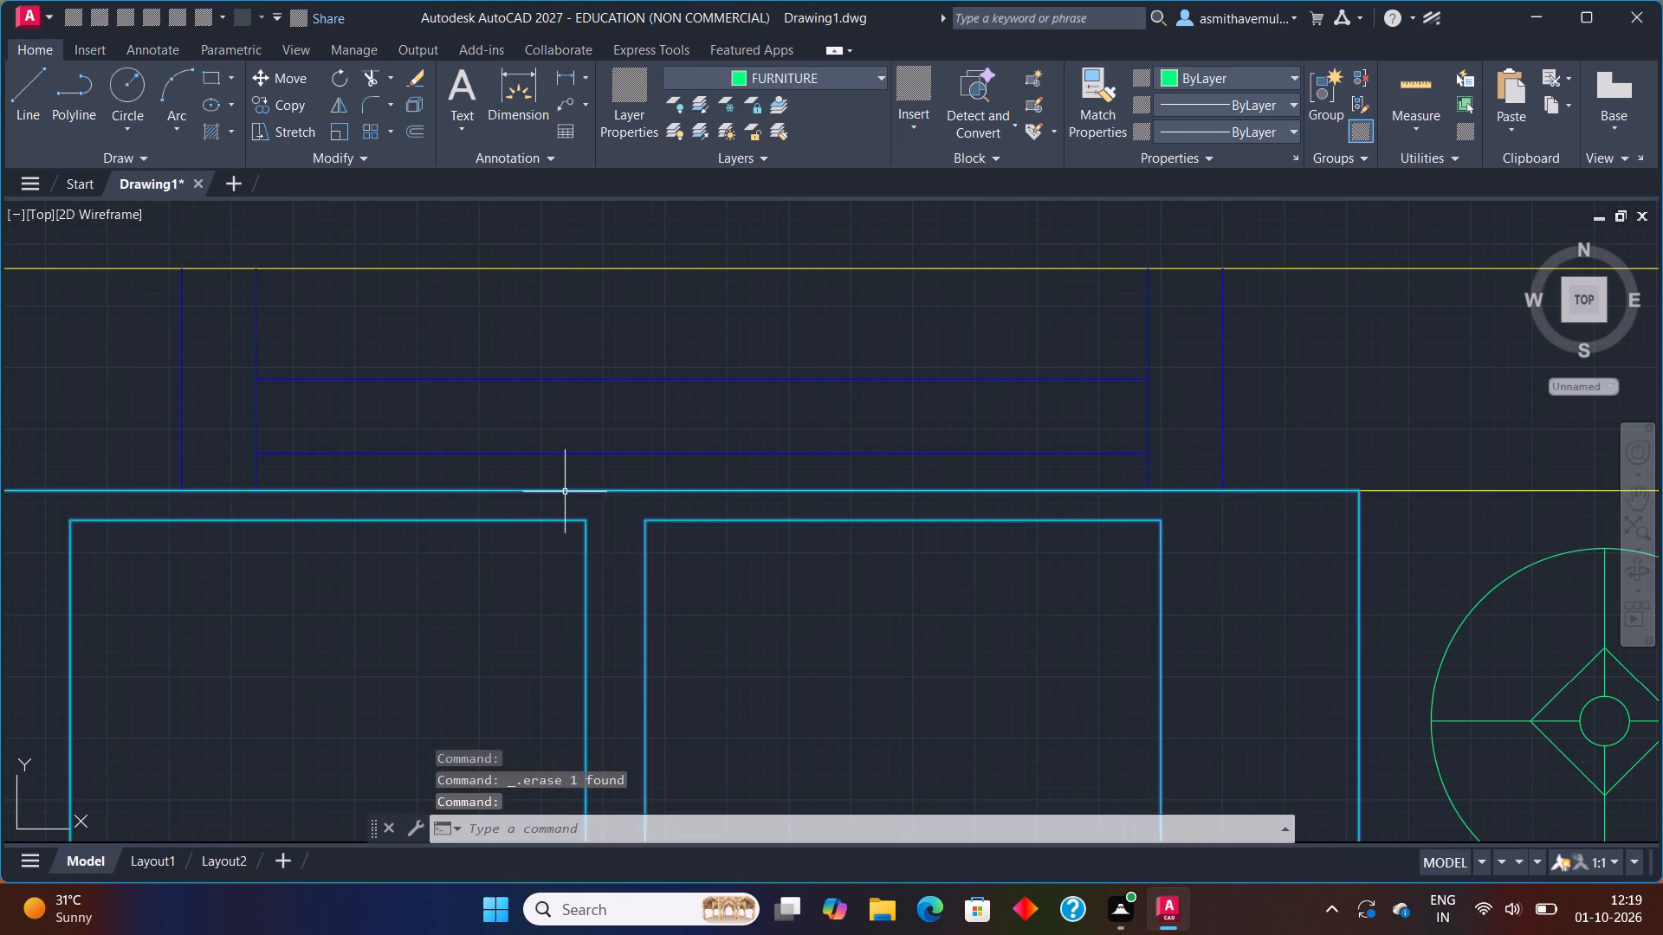
key("Escape")
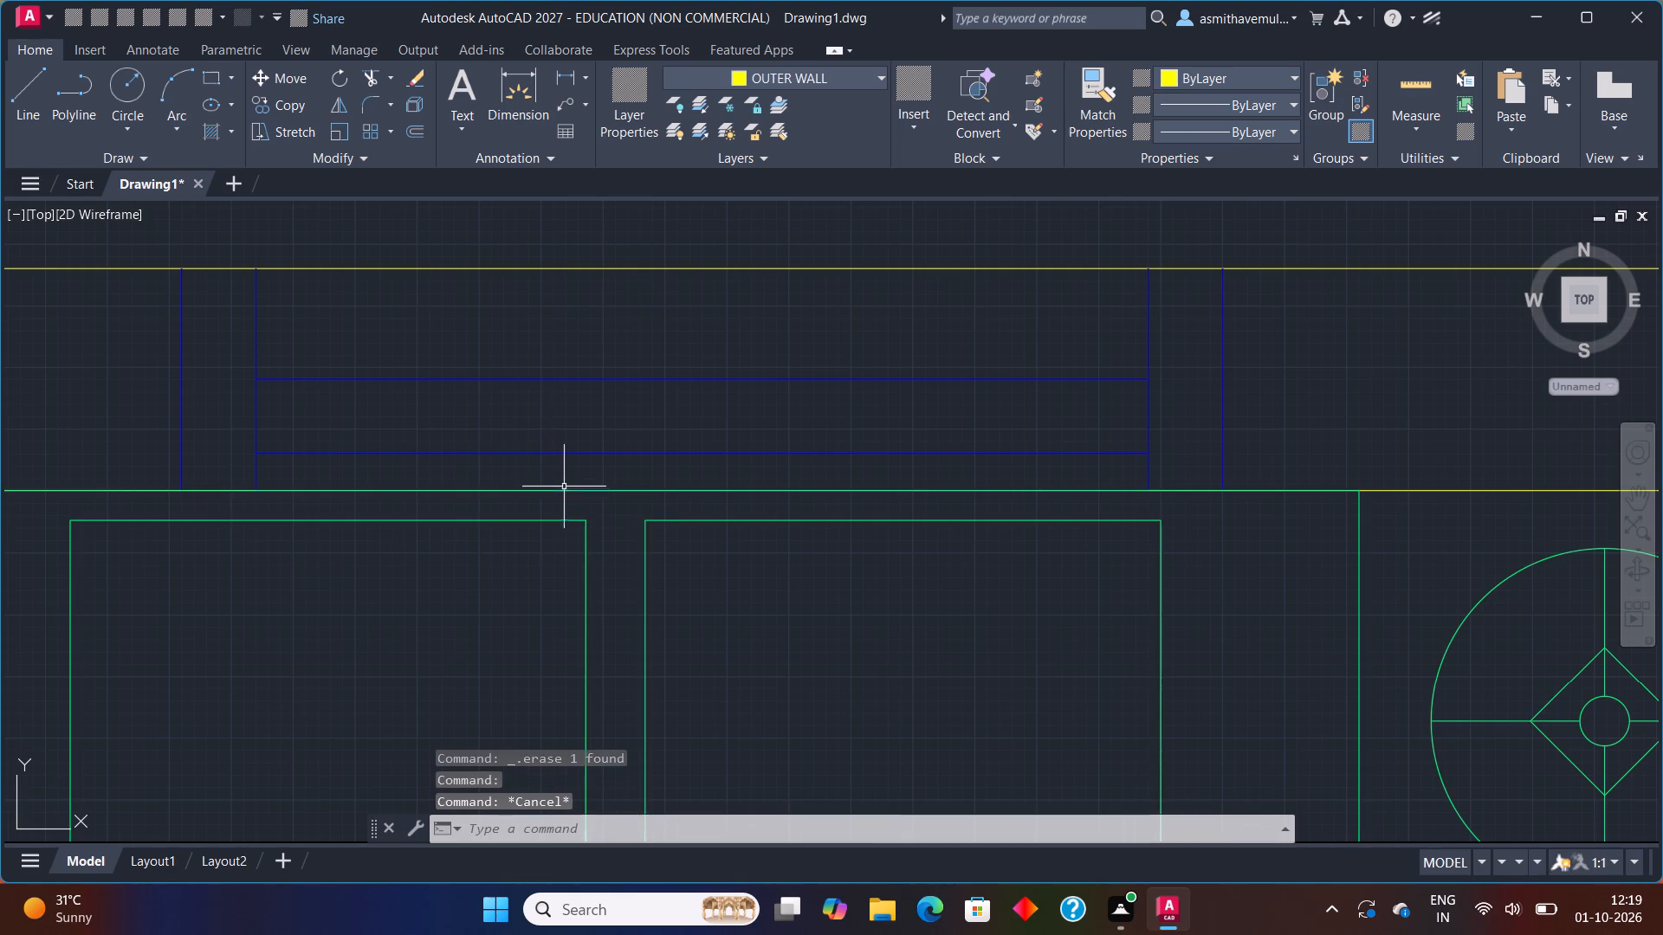
Delete the blue line of Bed Room 2's north window that overlaps the outer wall face.
scroll(566, 491, "down", 3)
middle_click_drag(1090, 616, 639, 610)
scroll(1248, 467, "up", 1)
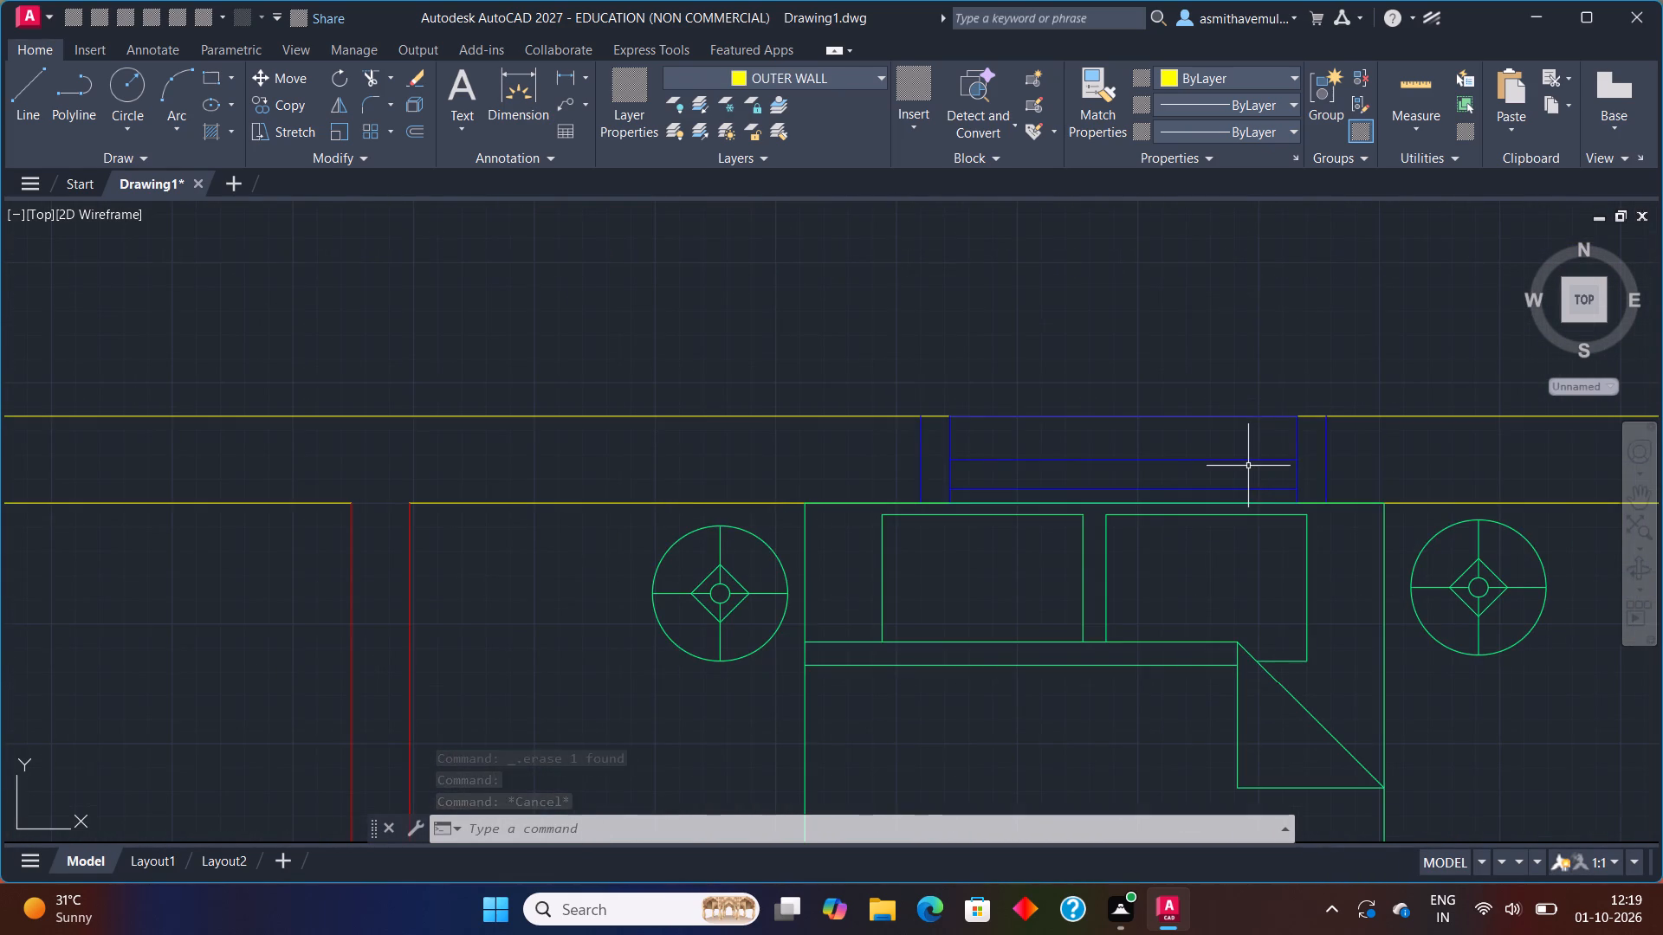
middle_click_drag(1246, 463, 1087, 480)
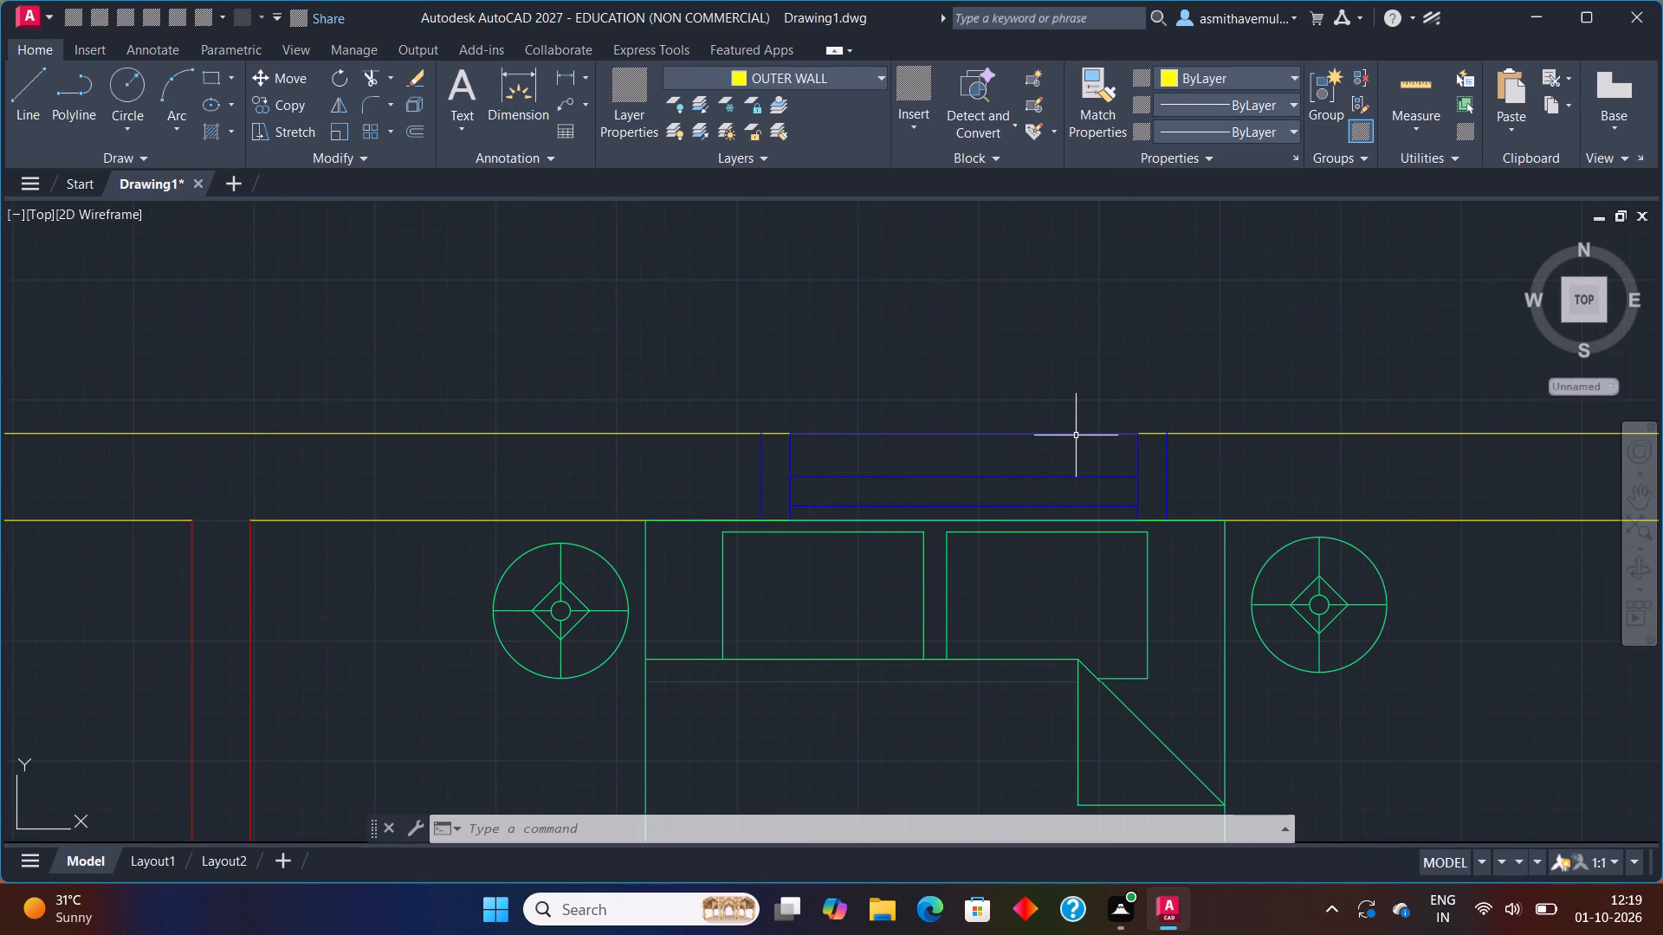
left_click(1080, 433)
key("Delete")
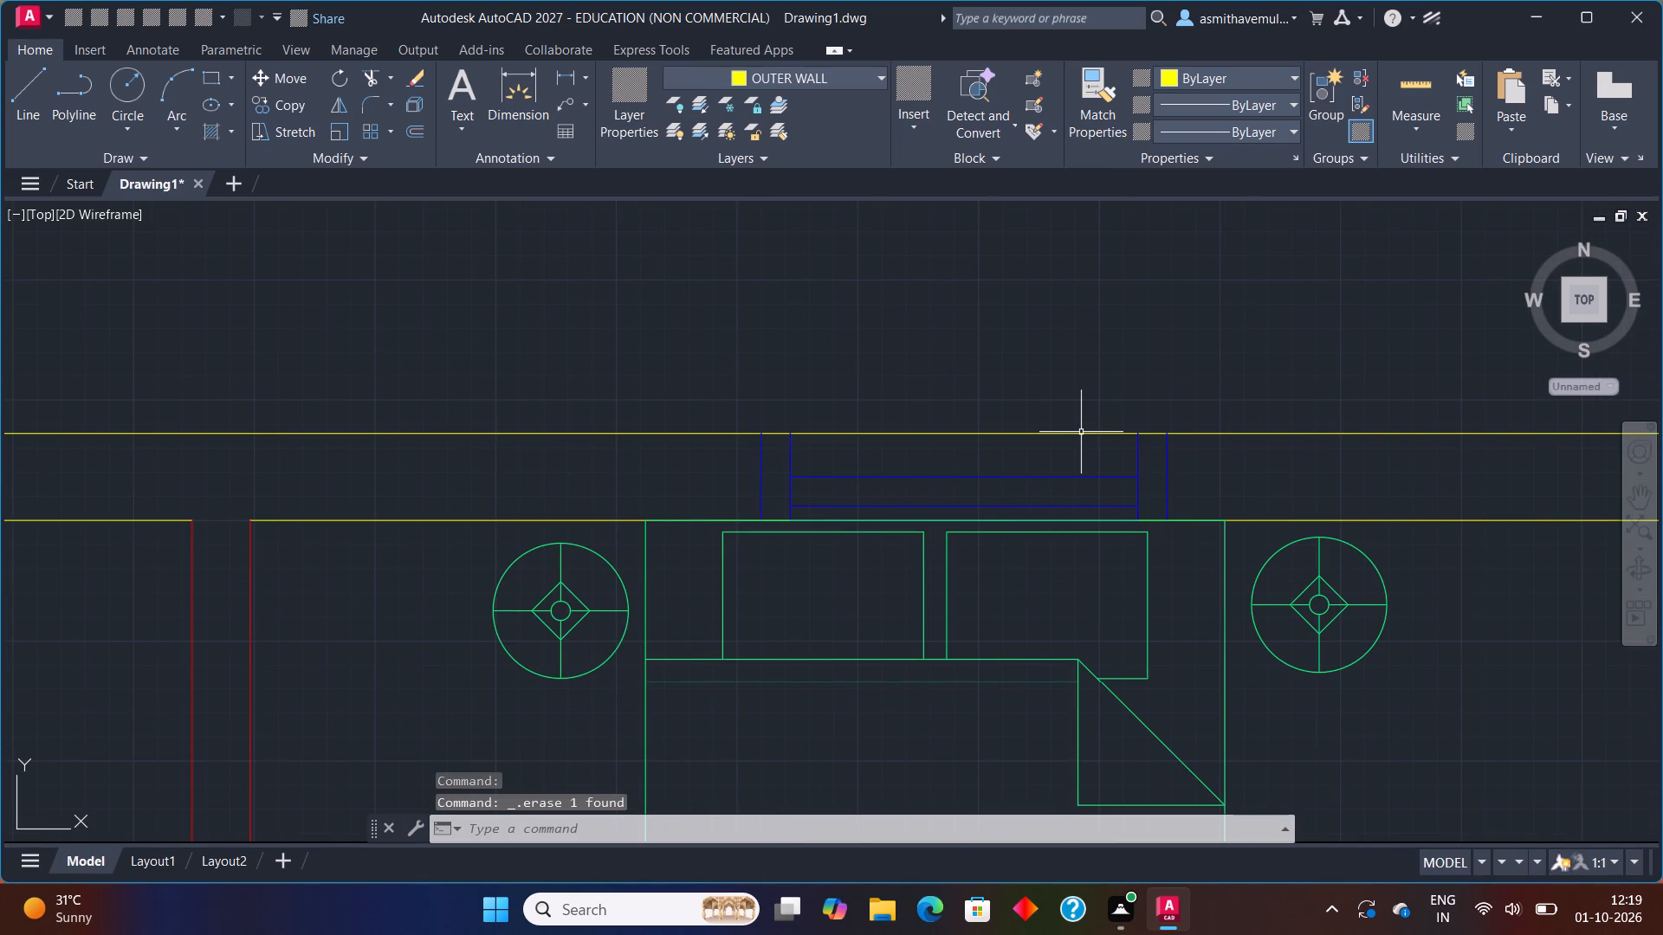
Delete the blue line of Bed Room 2's east window that overlaps the outer wall face.
scroll(1120, 471, "down", 3)
middle_click_drag(1194, 654, 903, 538)
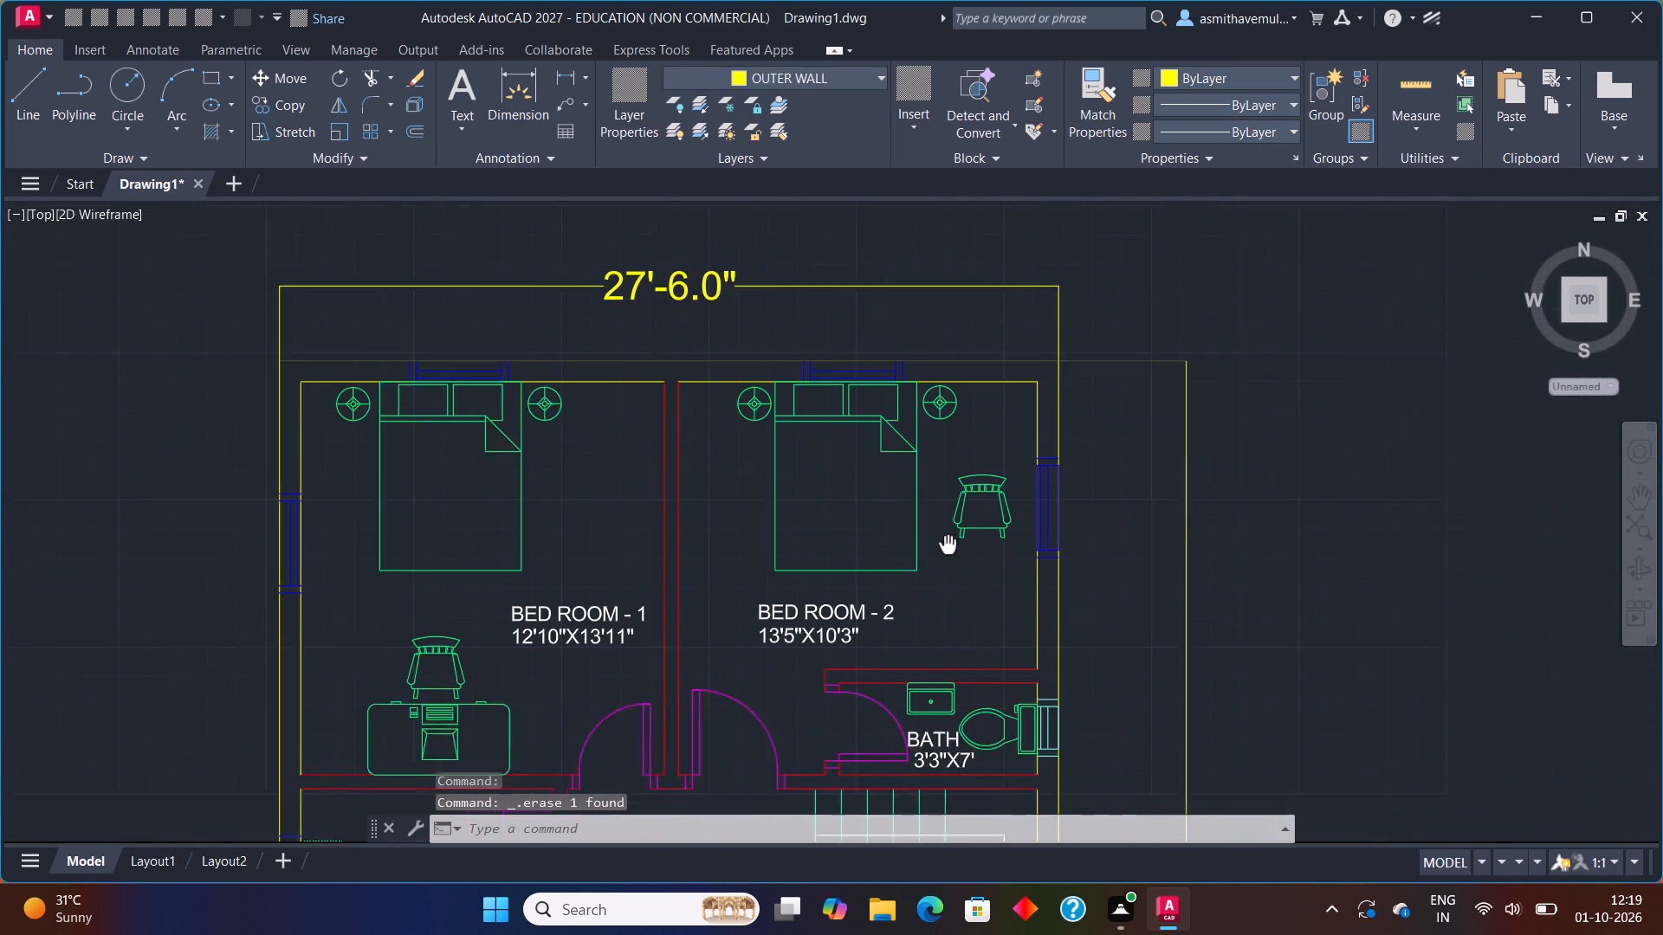
middle_click_drag(903, 538, 890, 536)
scroll(907, 498, "up", 3)
middle_click_drag(1110, 481, 1039, 480)
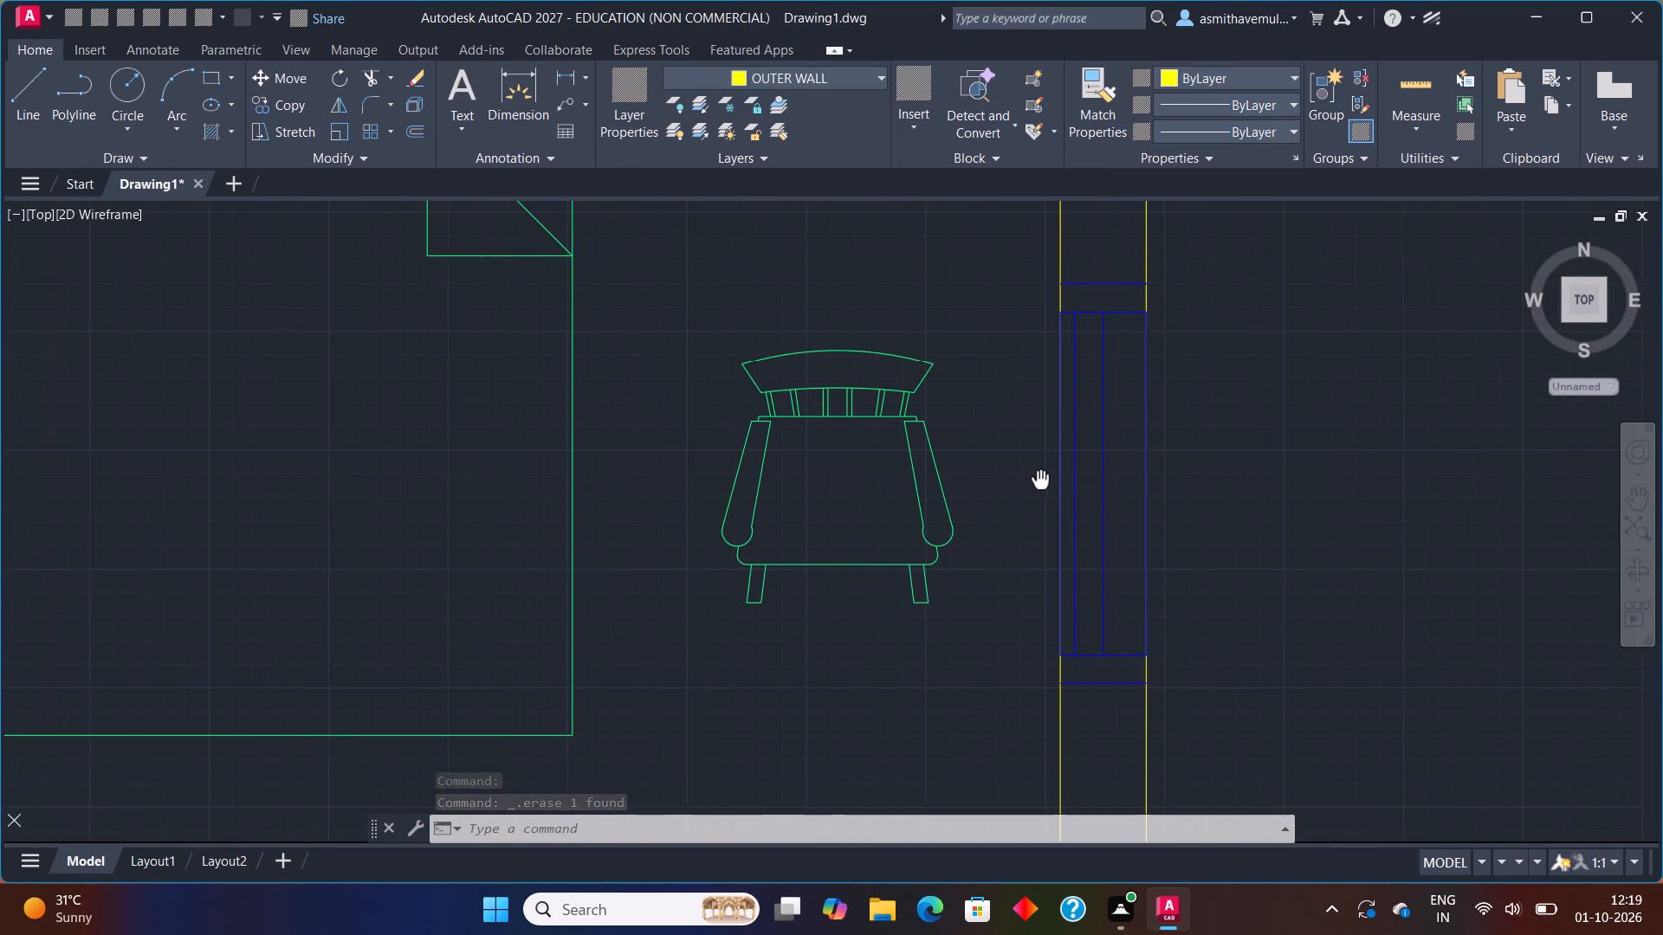
left_click(1143, 473)
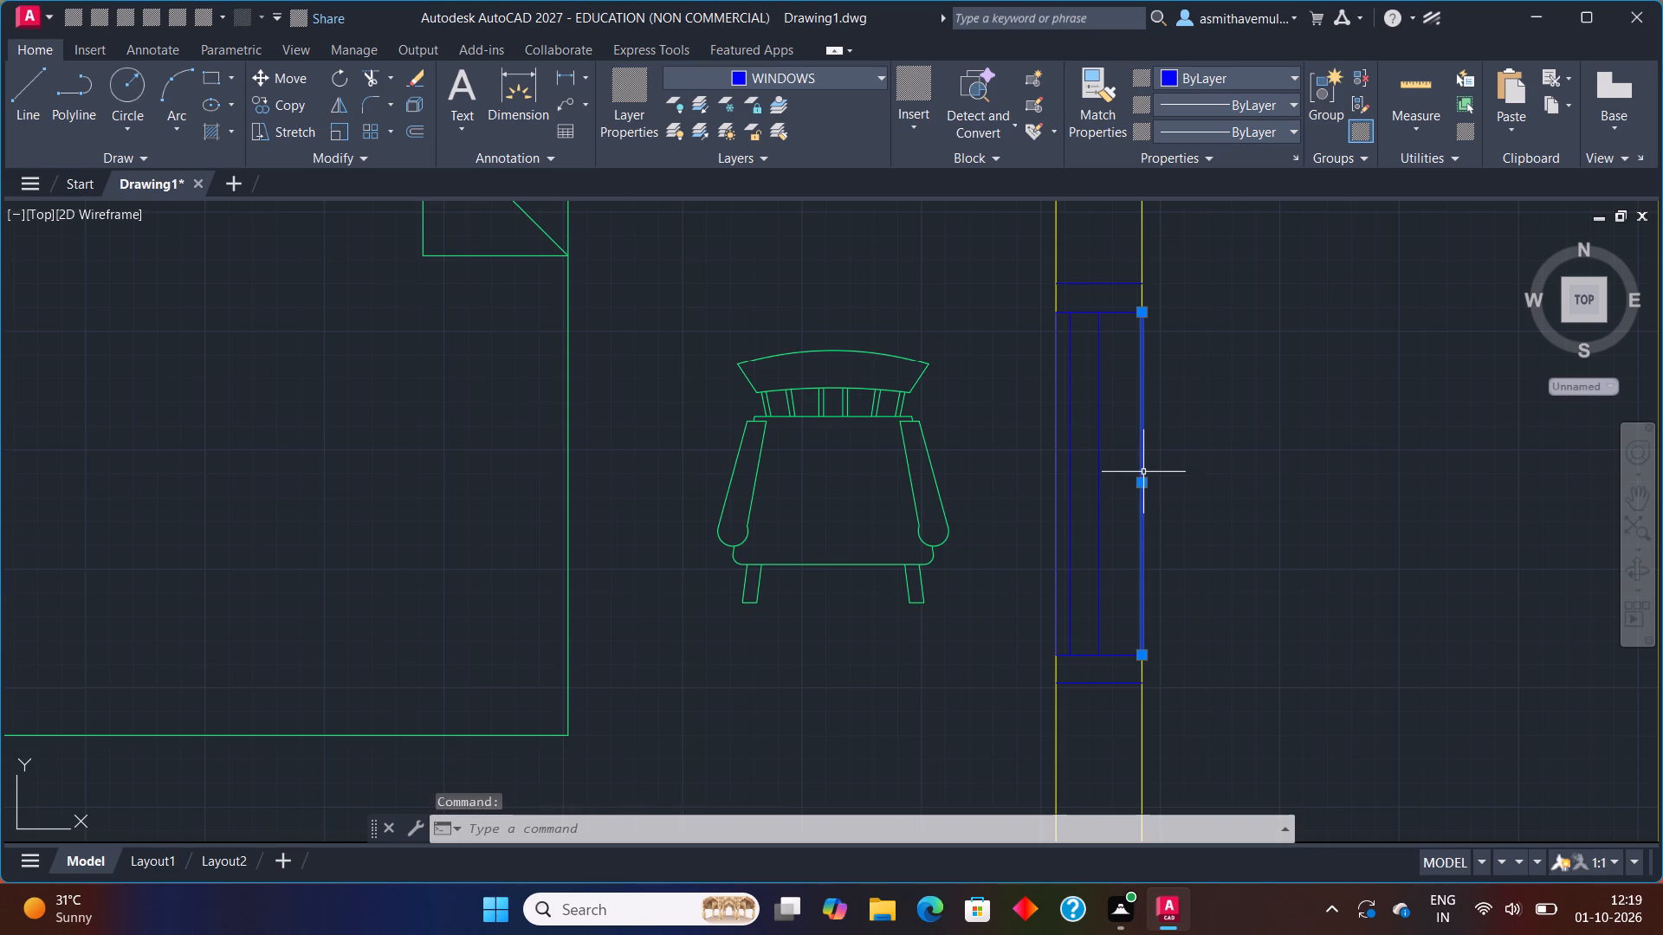
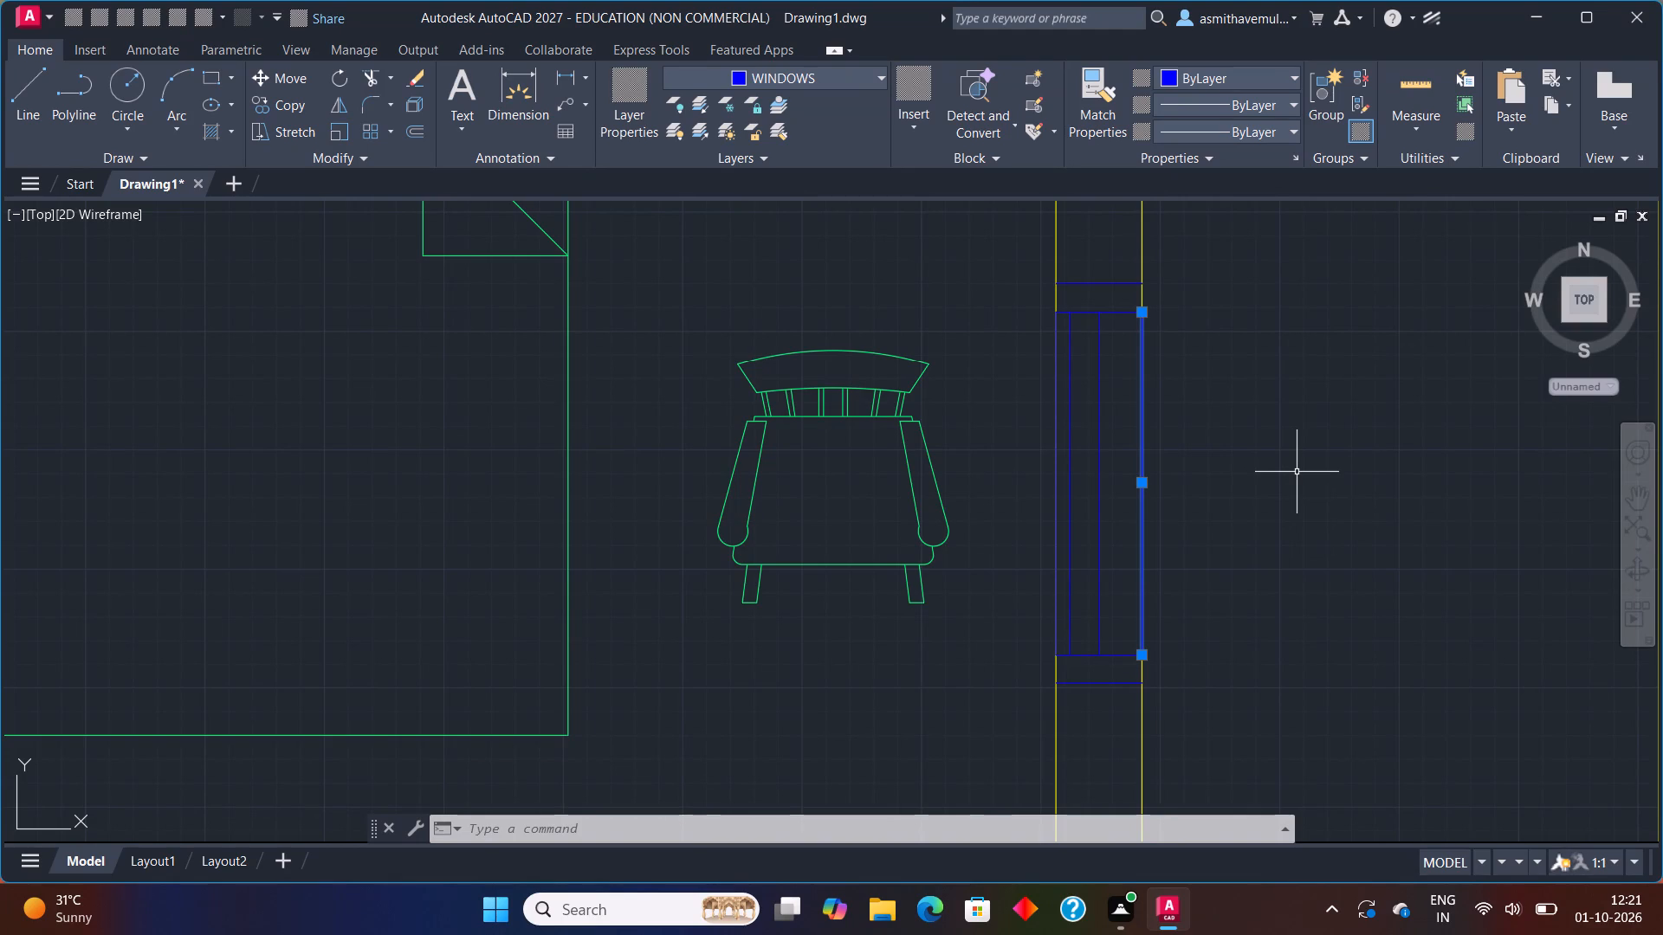
Delete the two blue lines of Bed Room 2's east window that overlap the outer and inner wall faces.
key("Delete")
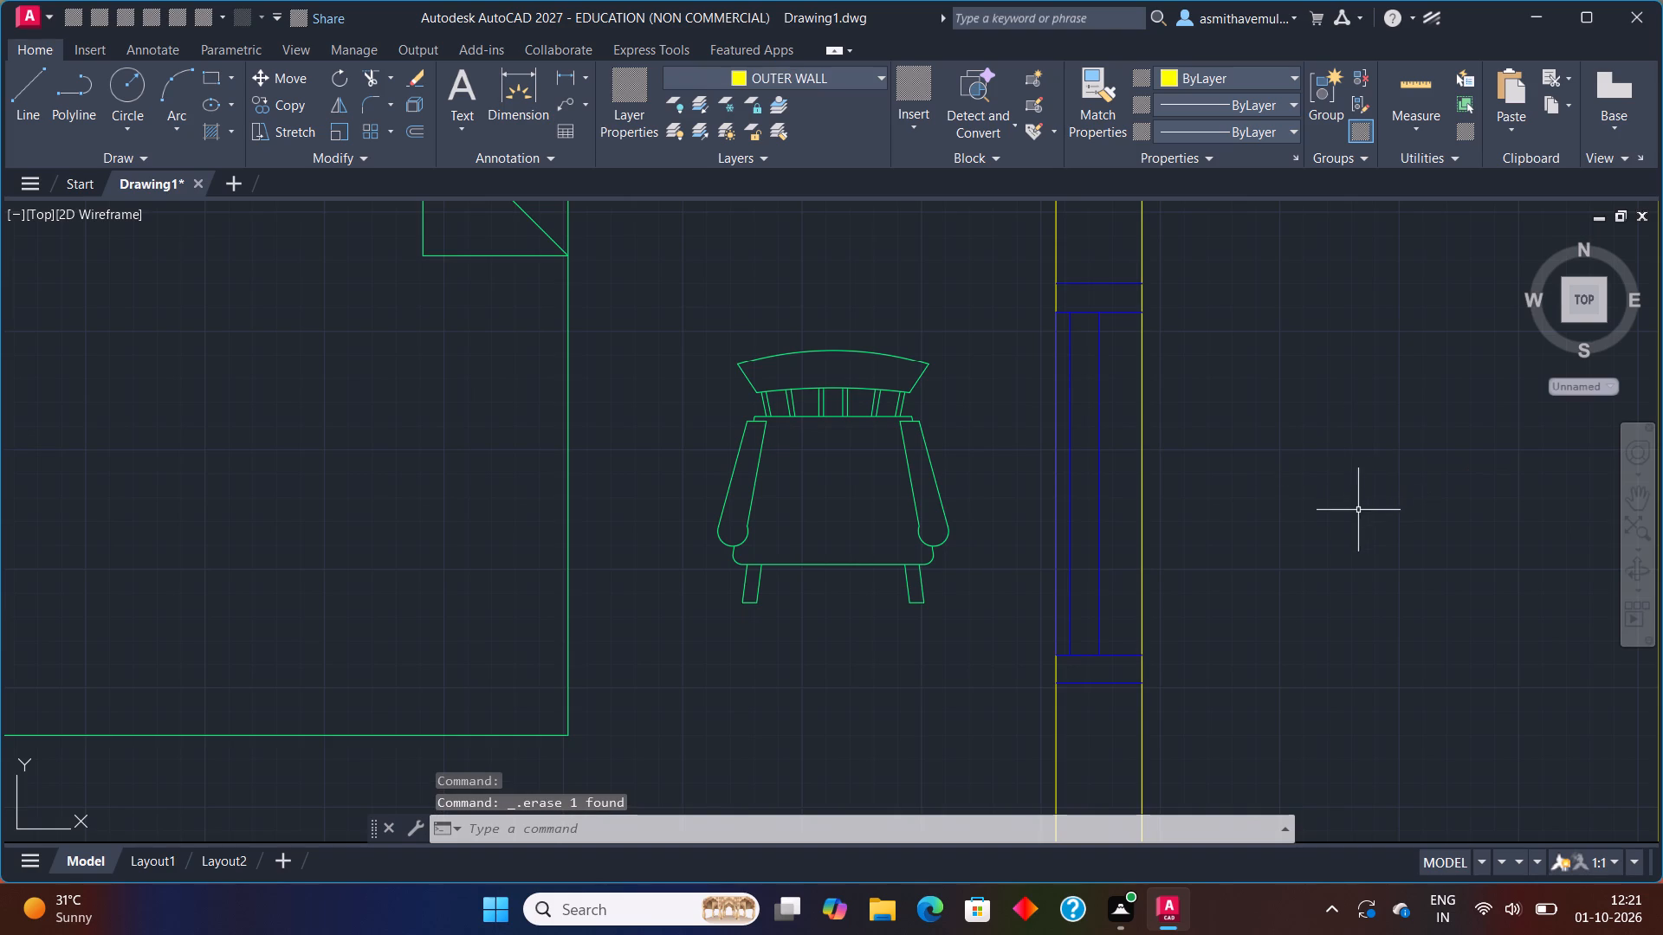
left_click(1058, 544)
key("BackSpace")
key("Delete")
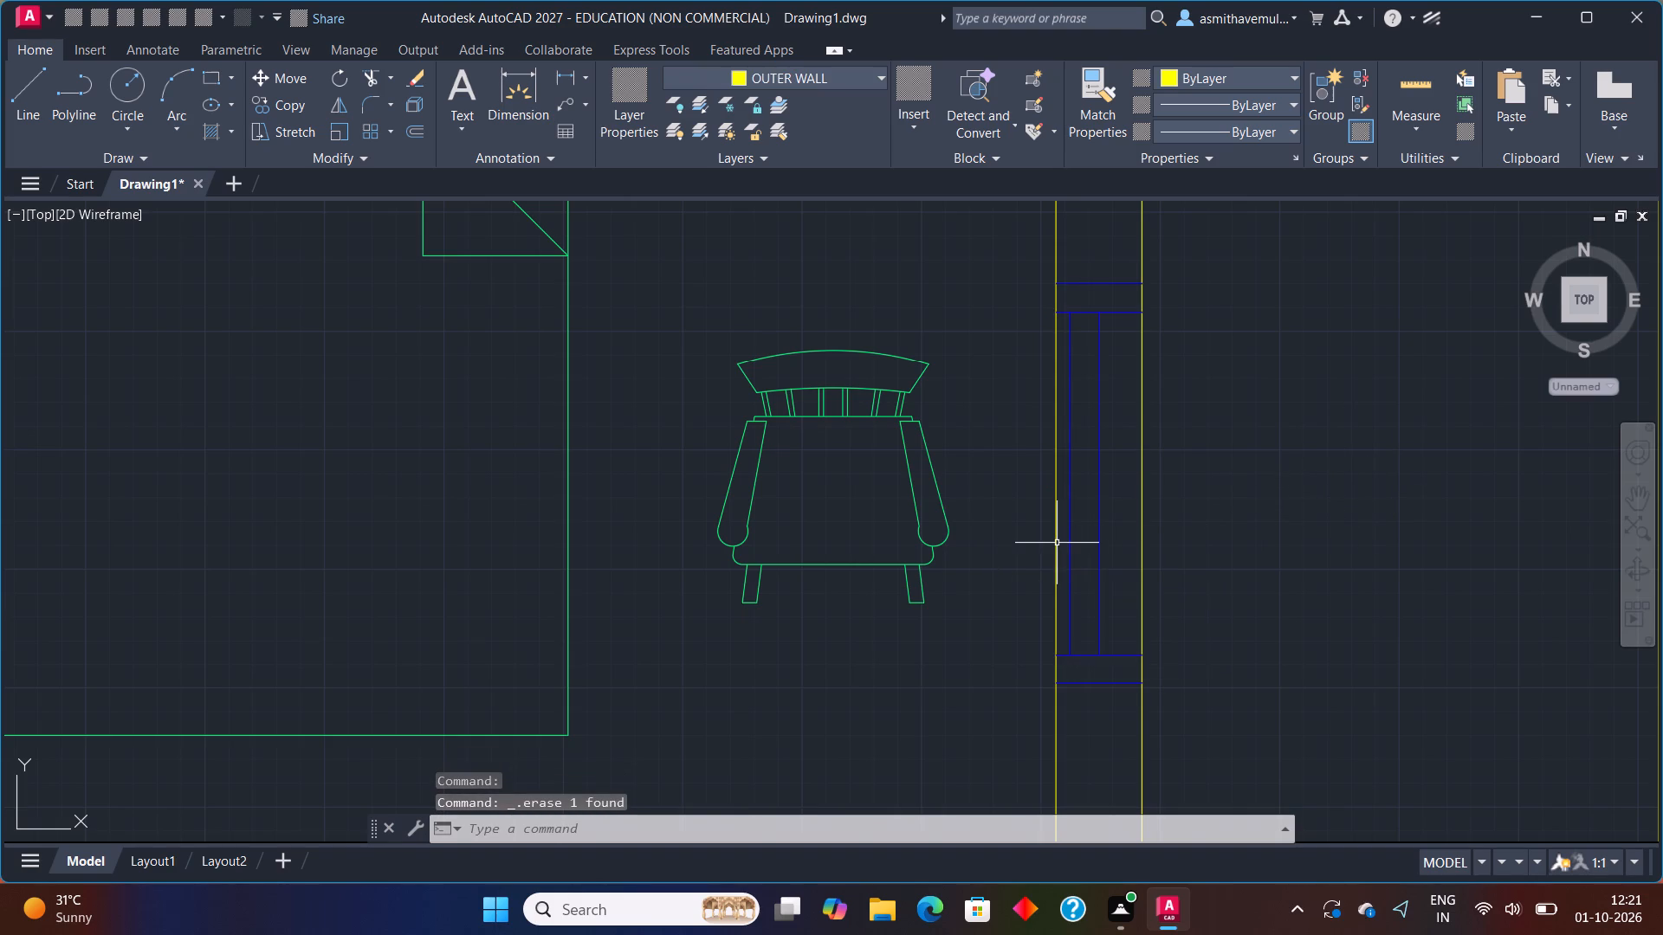
Delete the two blue lines of the staircase's east window that overlap the outer and inner wall faces.
scroll(1058, 541, "down", 2)
scroll(921, 818, "down", 1)
scroll(998, 639, "down", 1)
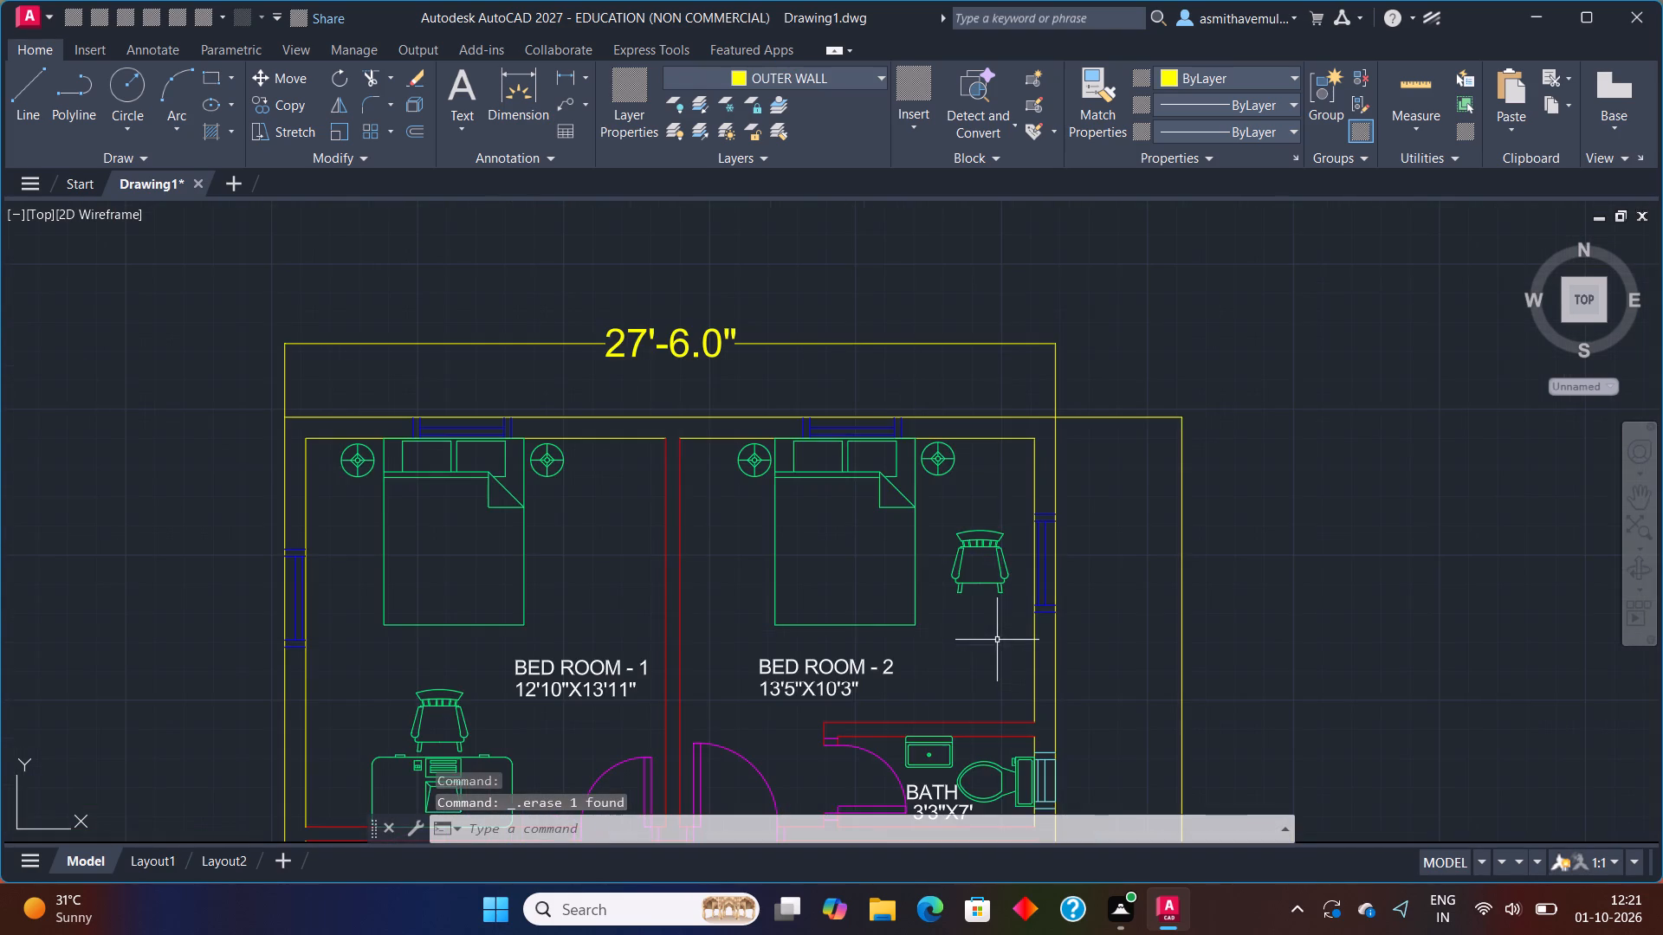
middle_click_drag(991, 643, 936, 331)
scroll(981, 598, "up", 1)
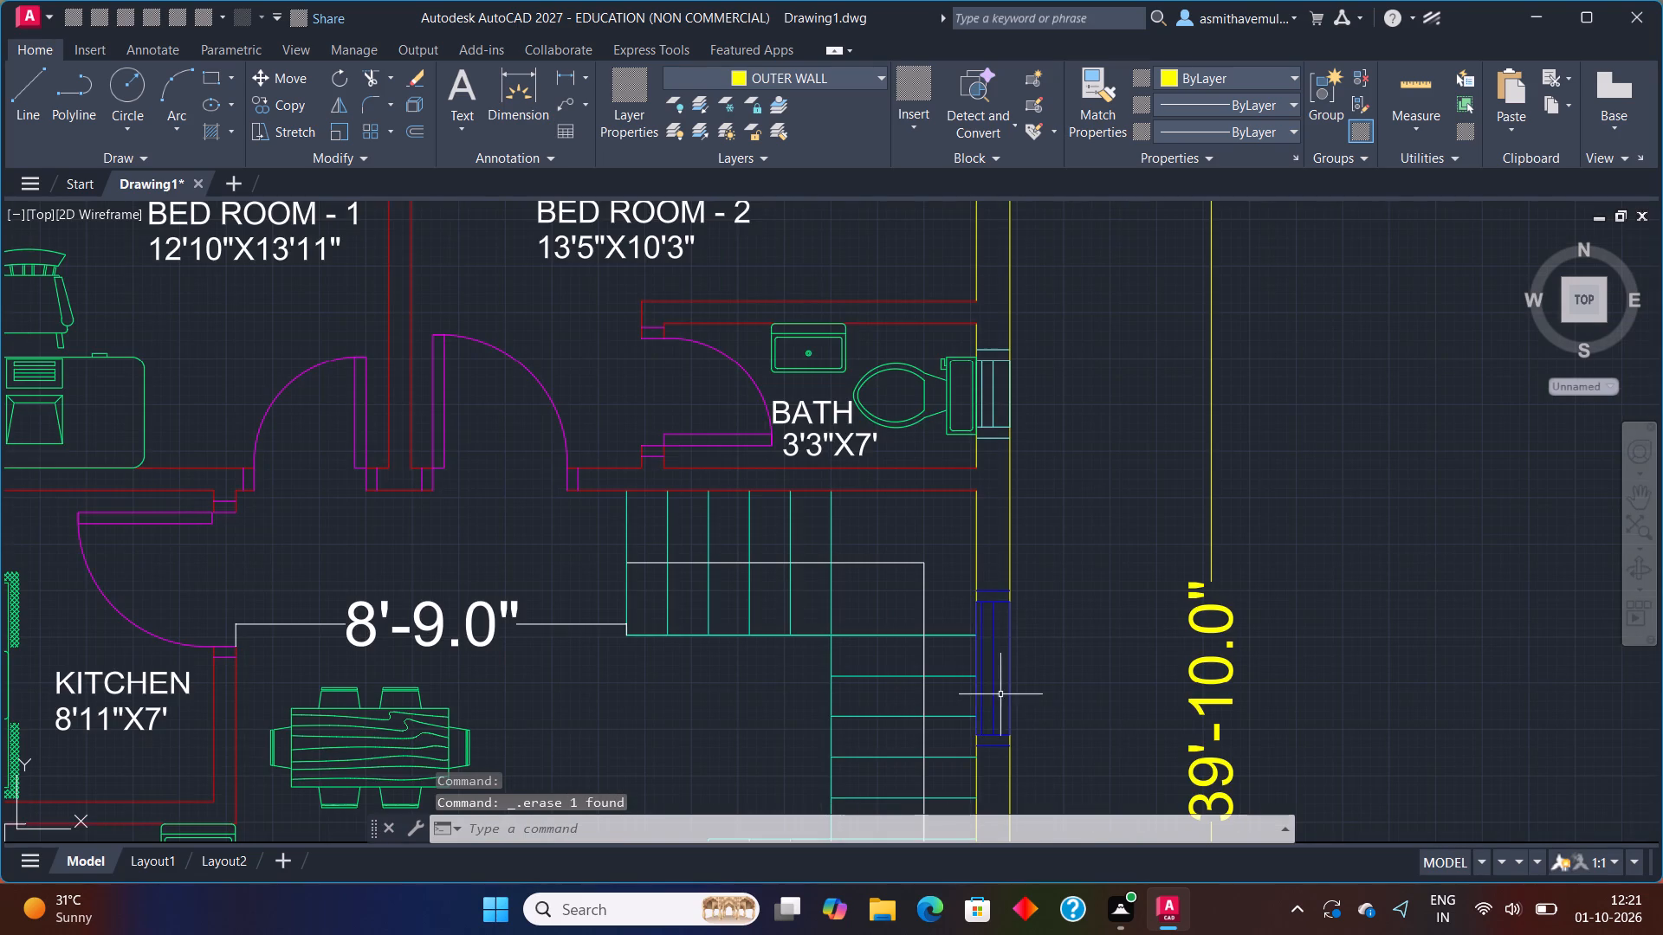
middle_click_drag(1002, 687, 970, 572)
scroll(954, 541, "up", 2)
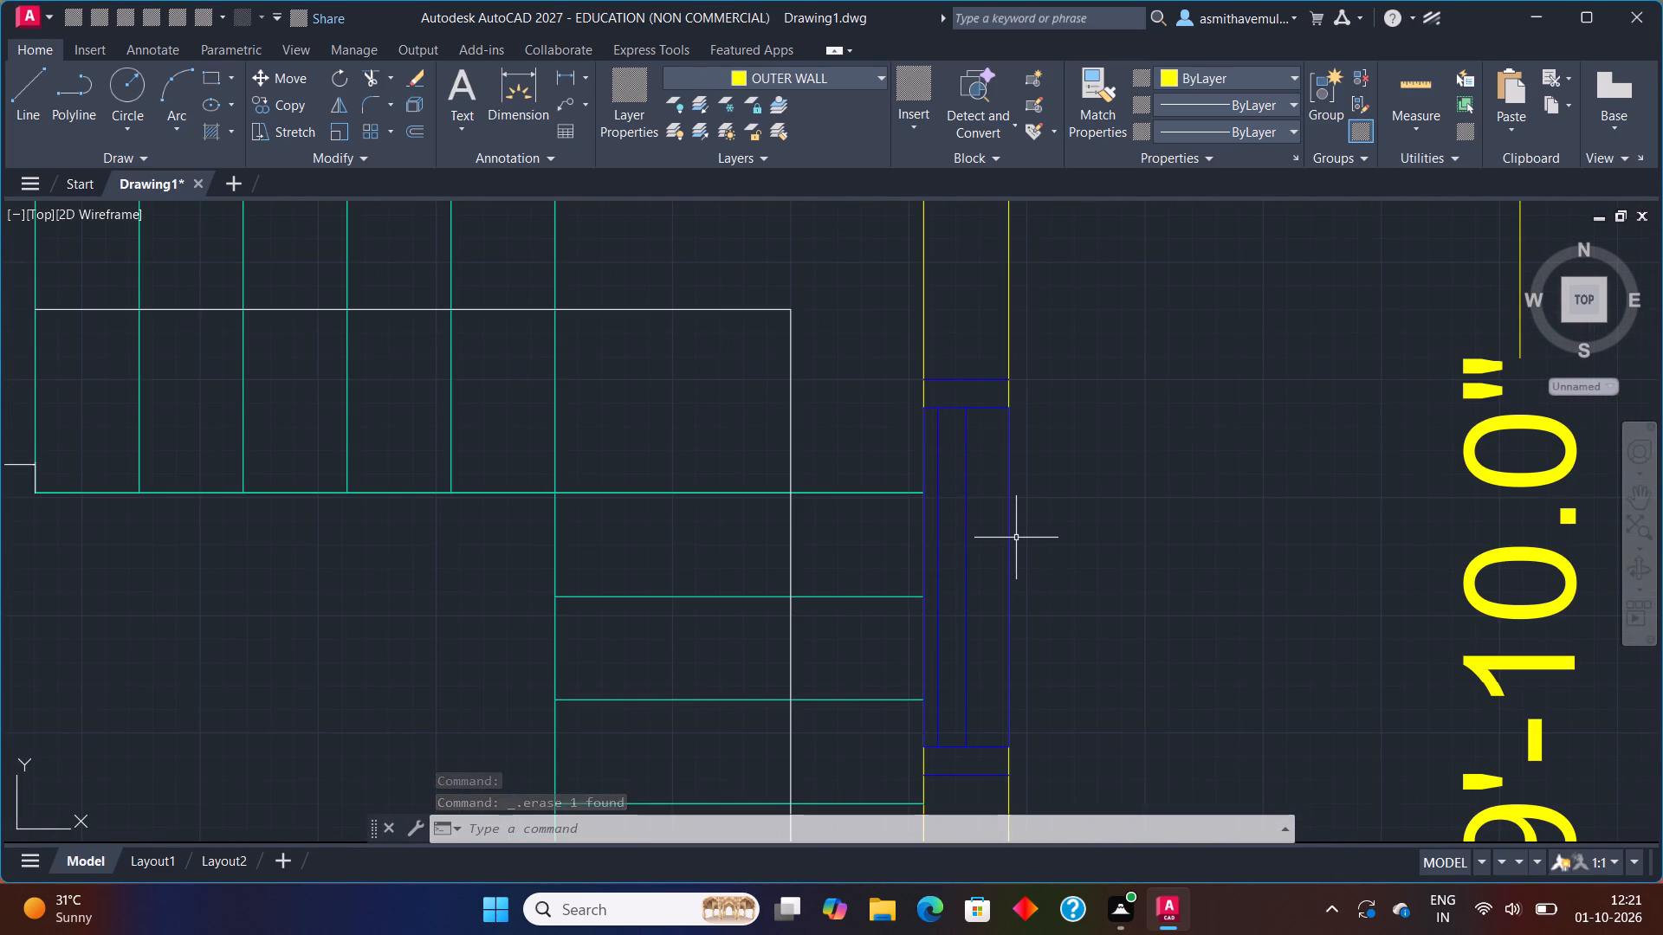
left_click(1007, 549)
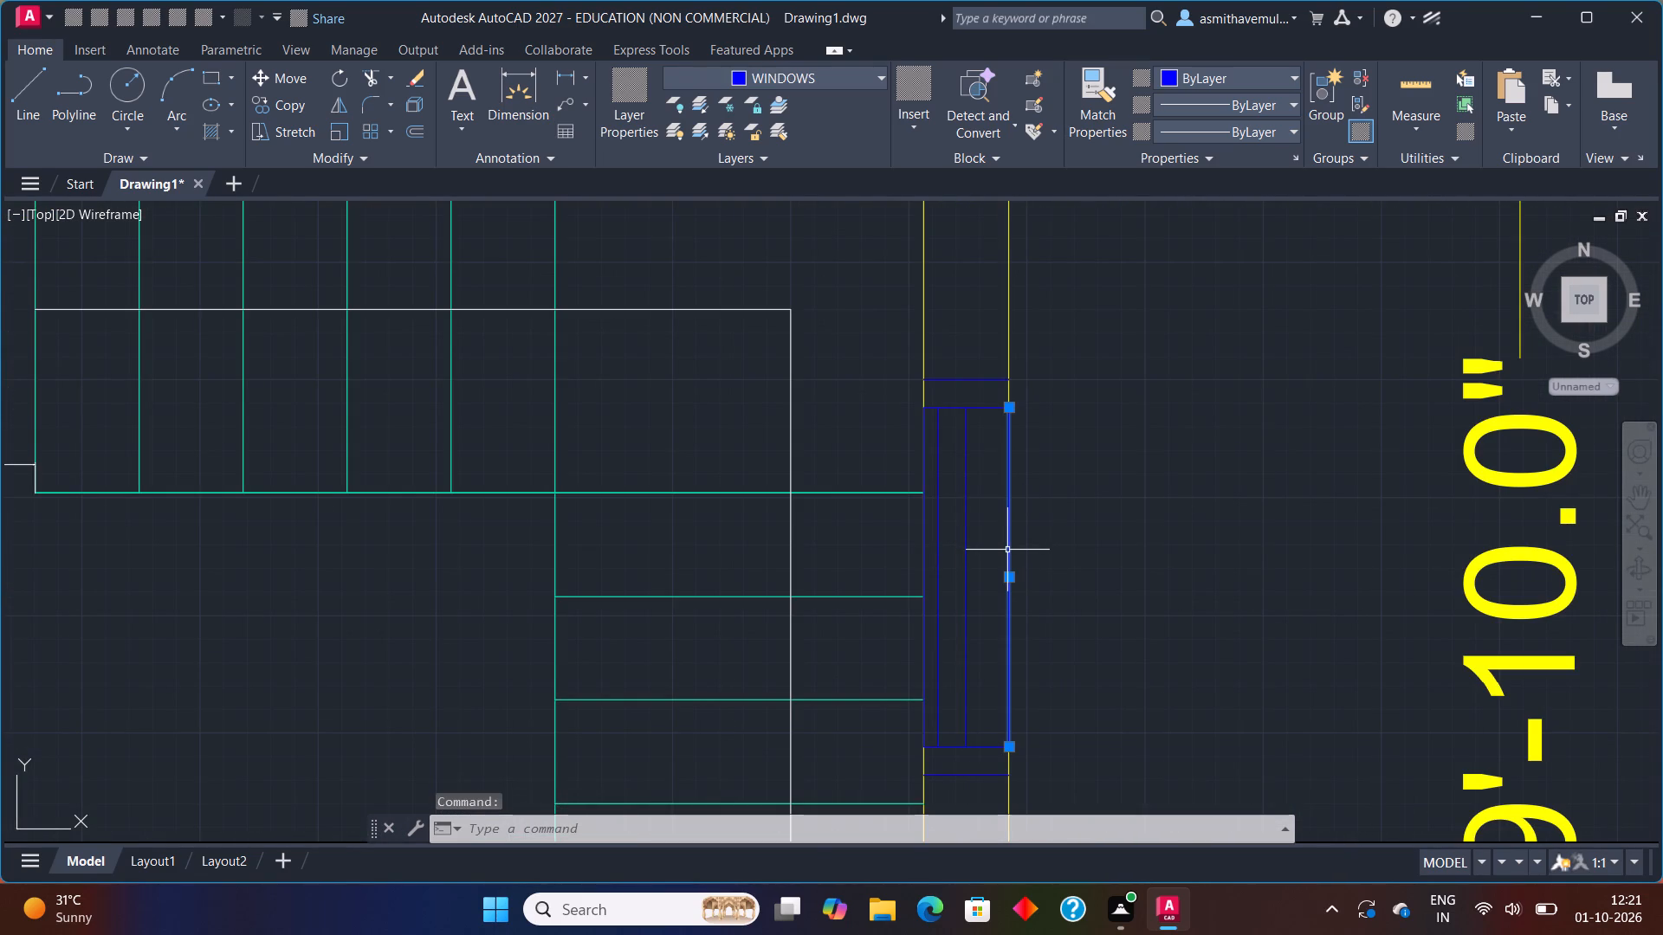
key("Delete")
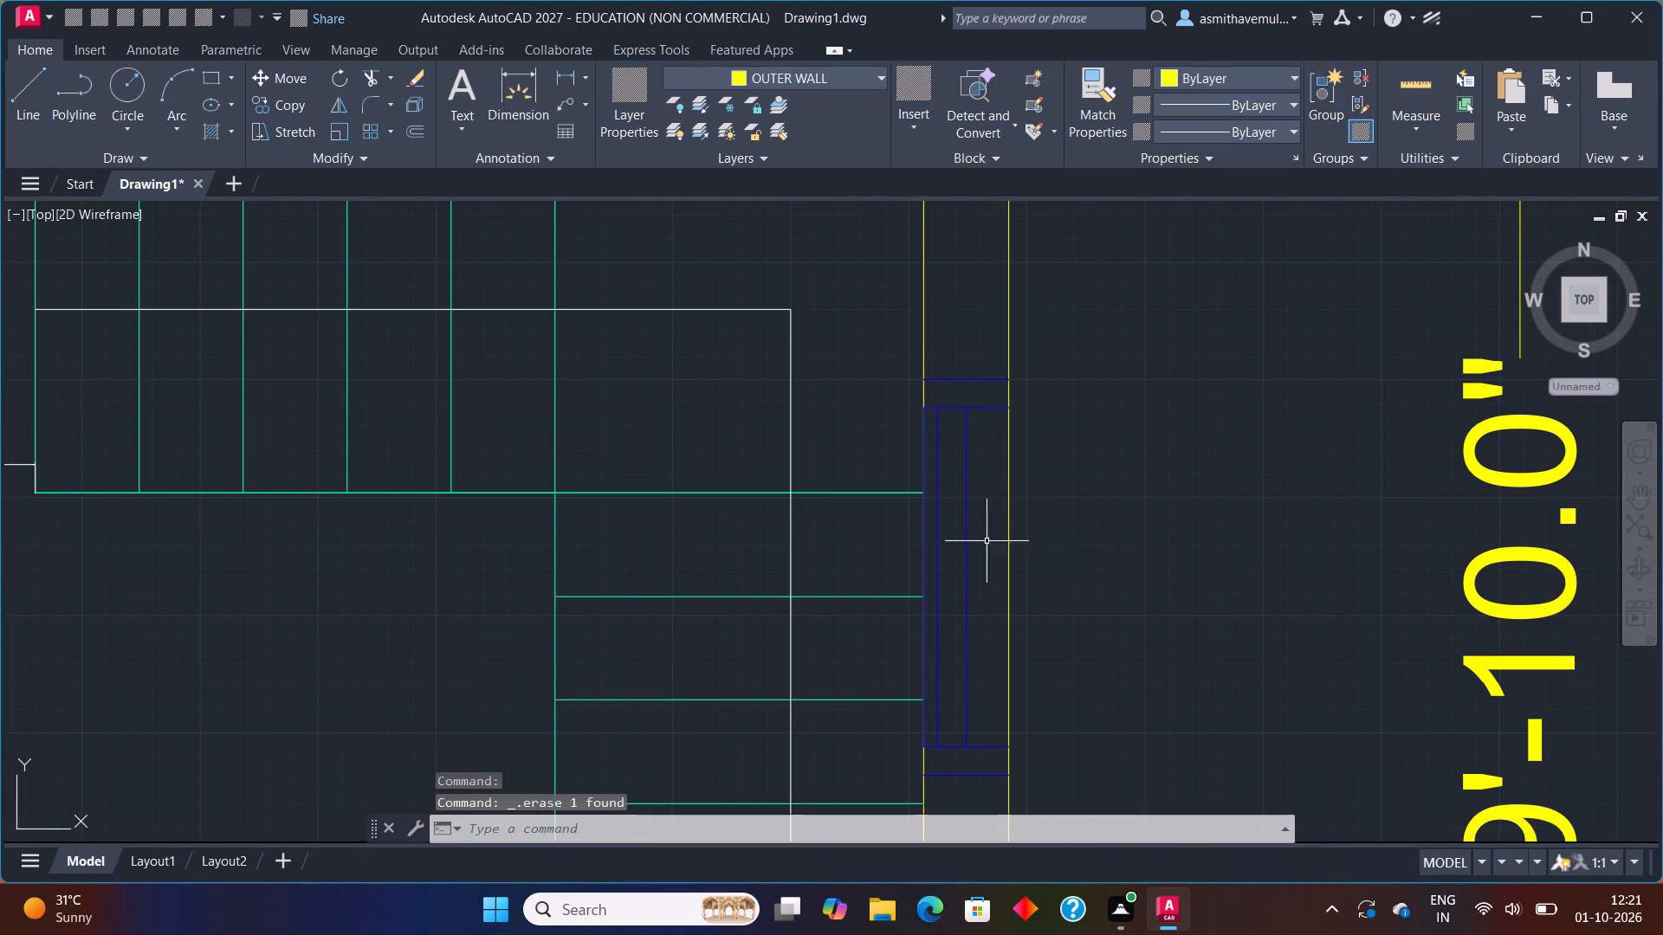
left_click(922, 547)
key("Delete")
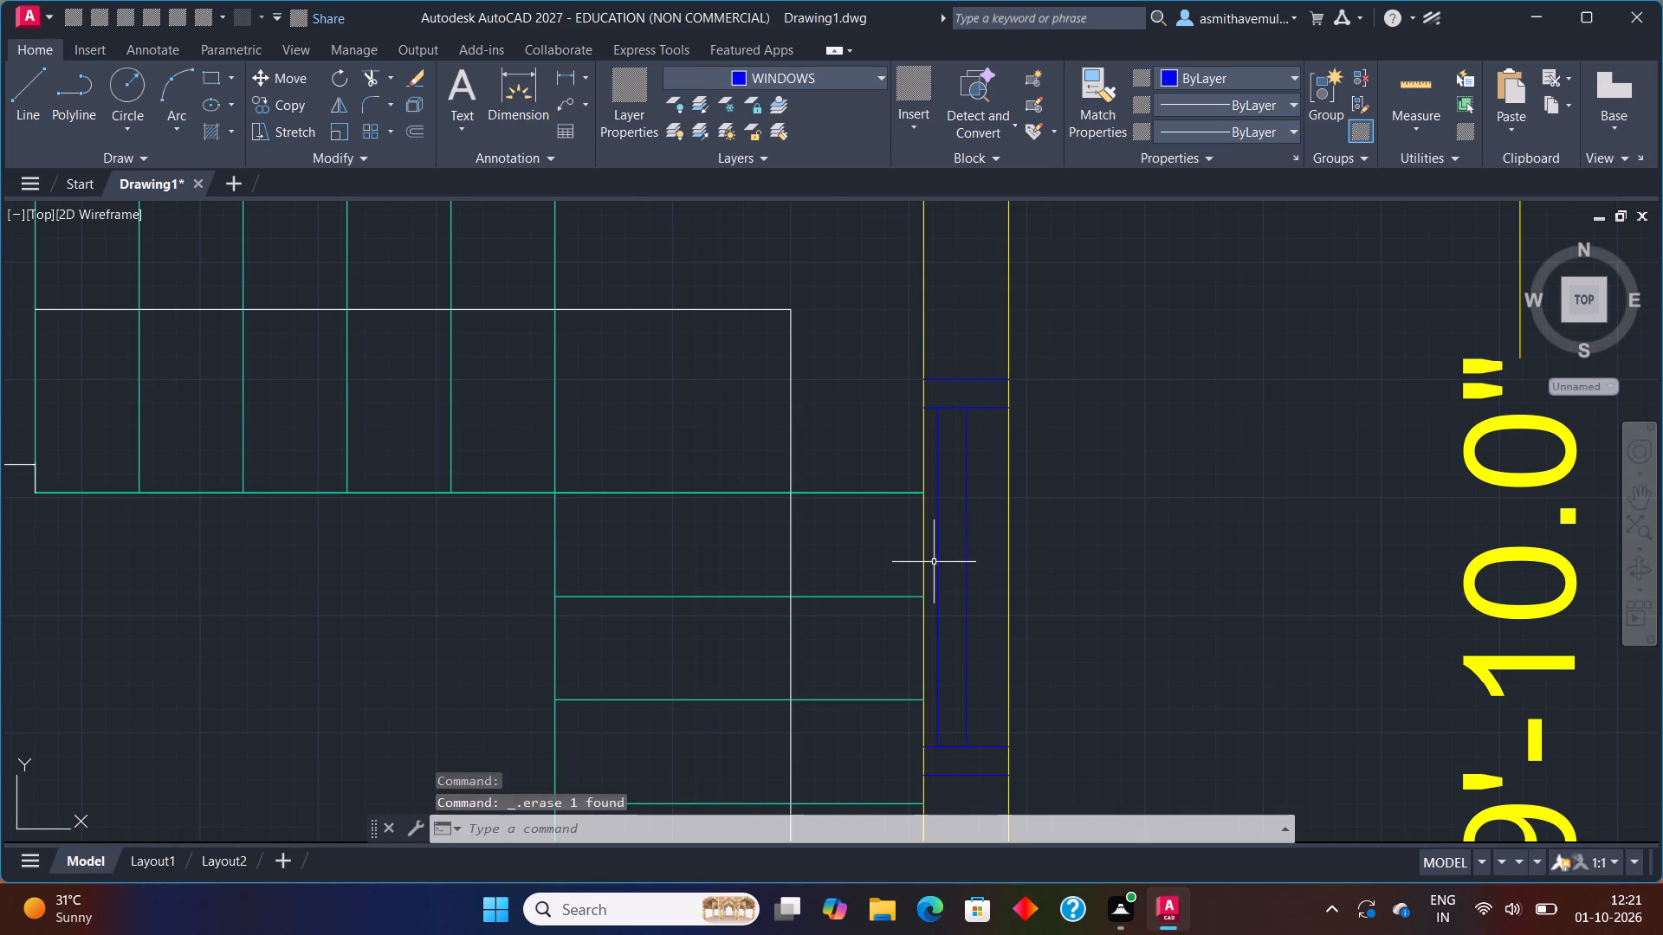
Delete the blue line of Bed Room 3's east window that overlaps the outer wall face.
scroll(963, 545, "down", 3)
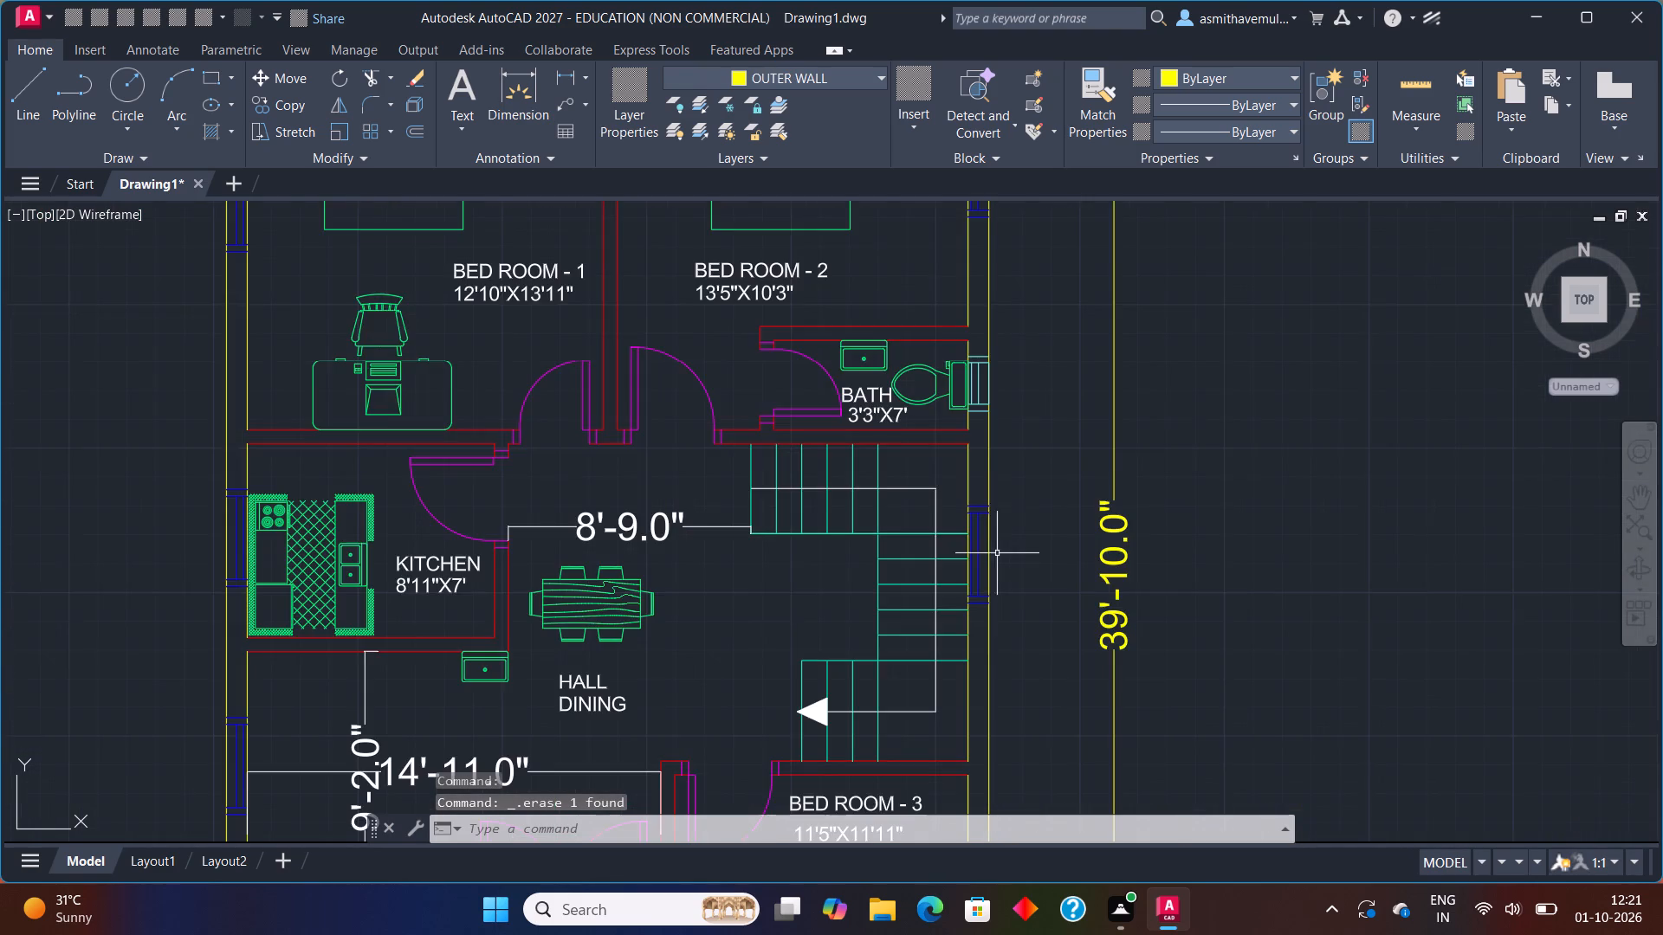
scroll(1000, 584, "down", 1)
middle_click_drag(1000, 583, 1028, 269)
scroll(940, 763, "up", 2)
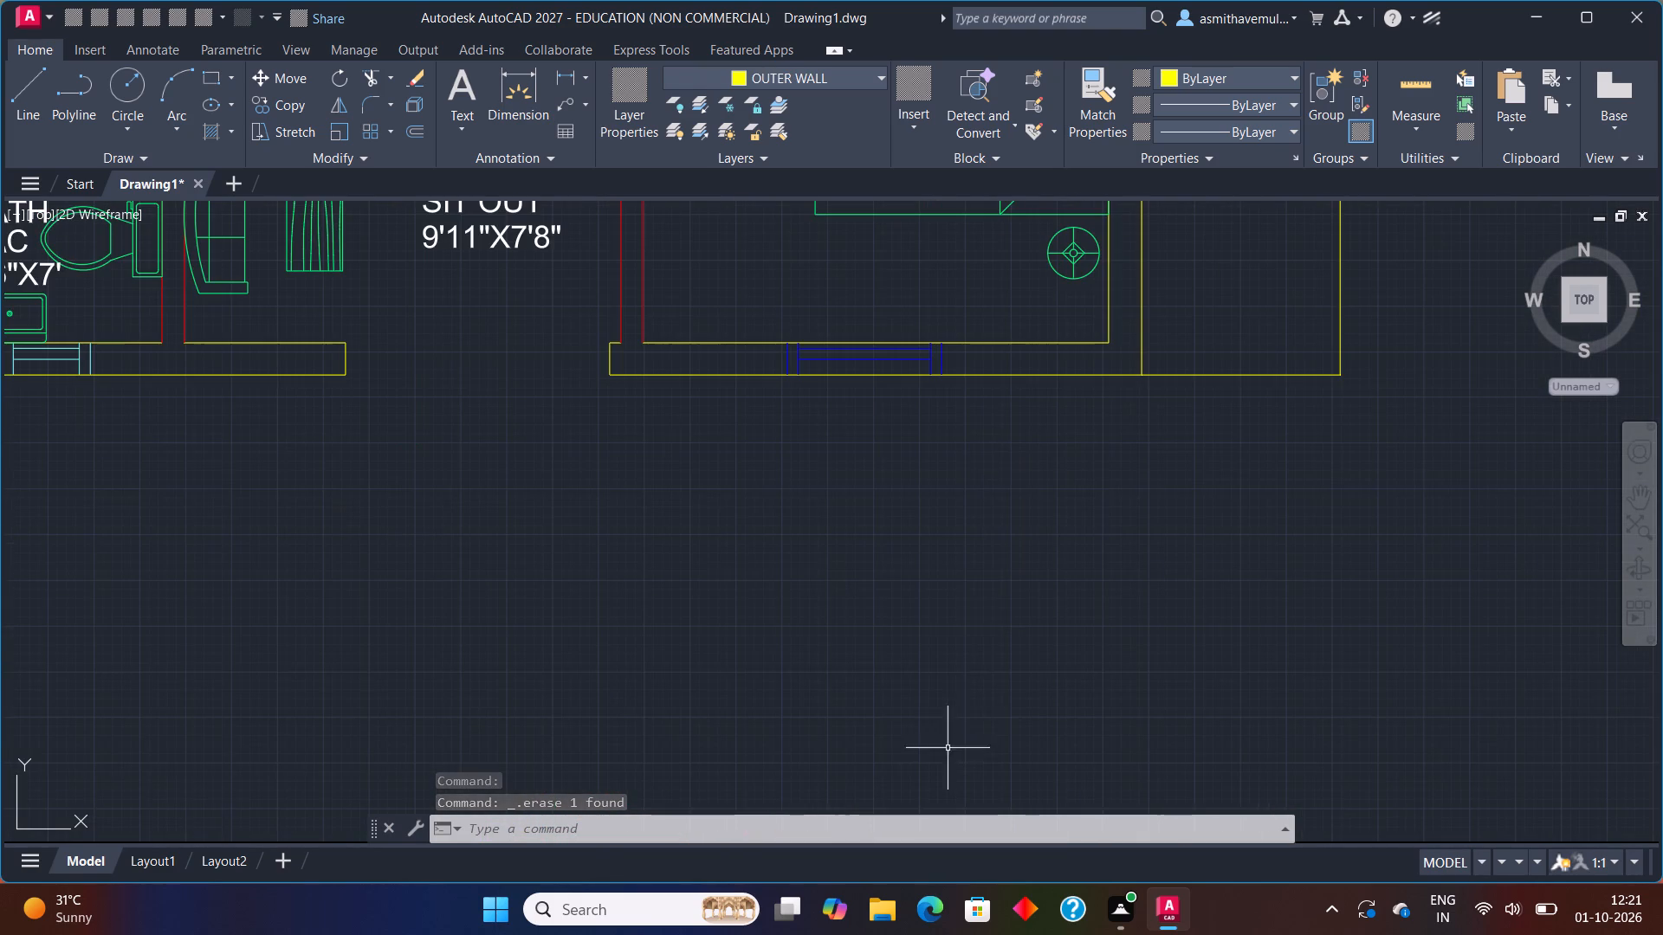
middle_click_drag(984, 468, 958, 606)
scroll(888, 503, "up", 2)
scroll(1339, 460, "down", 1)
middle_click_drag(1340, 459, 899, 777)
scroll(974, 399, "up", 2)
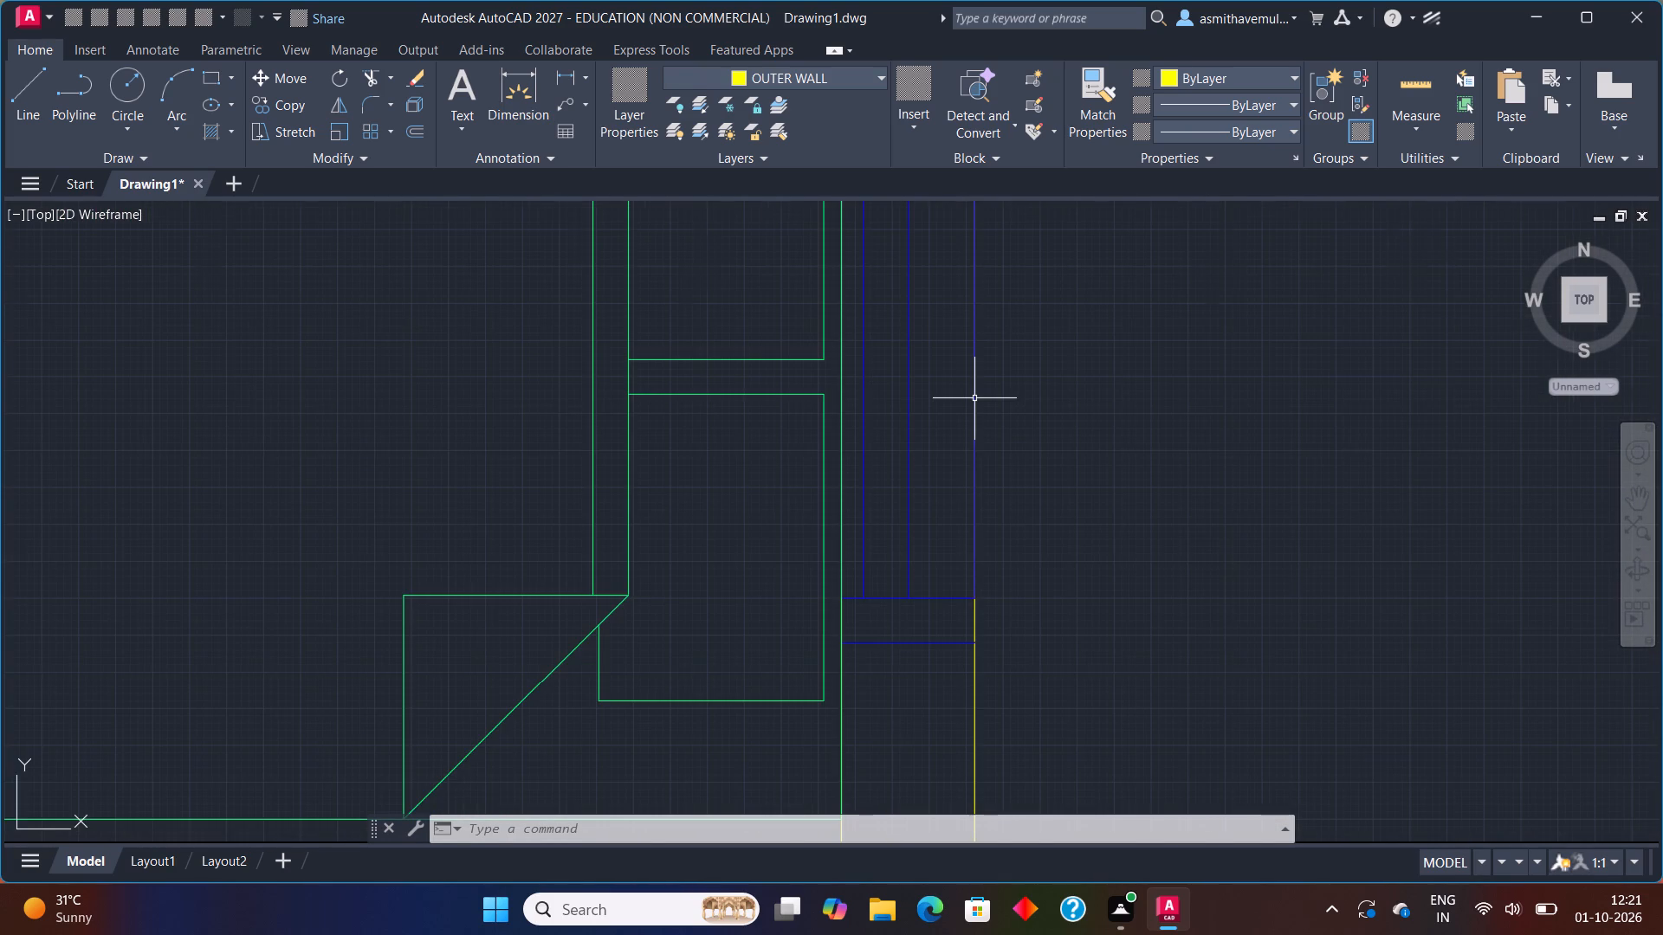
left_click(974, 399)
key("Delete")
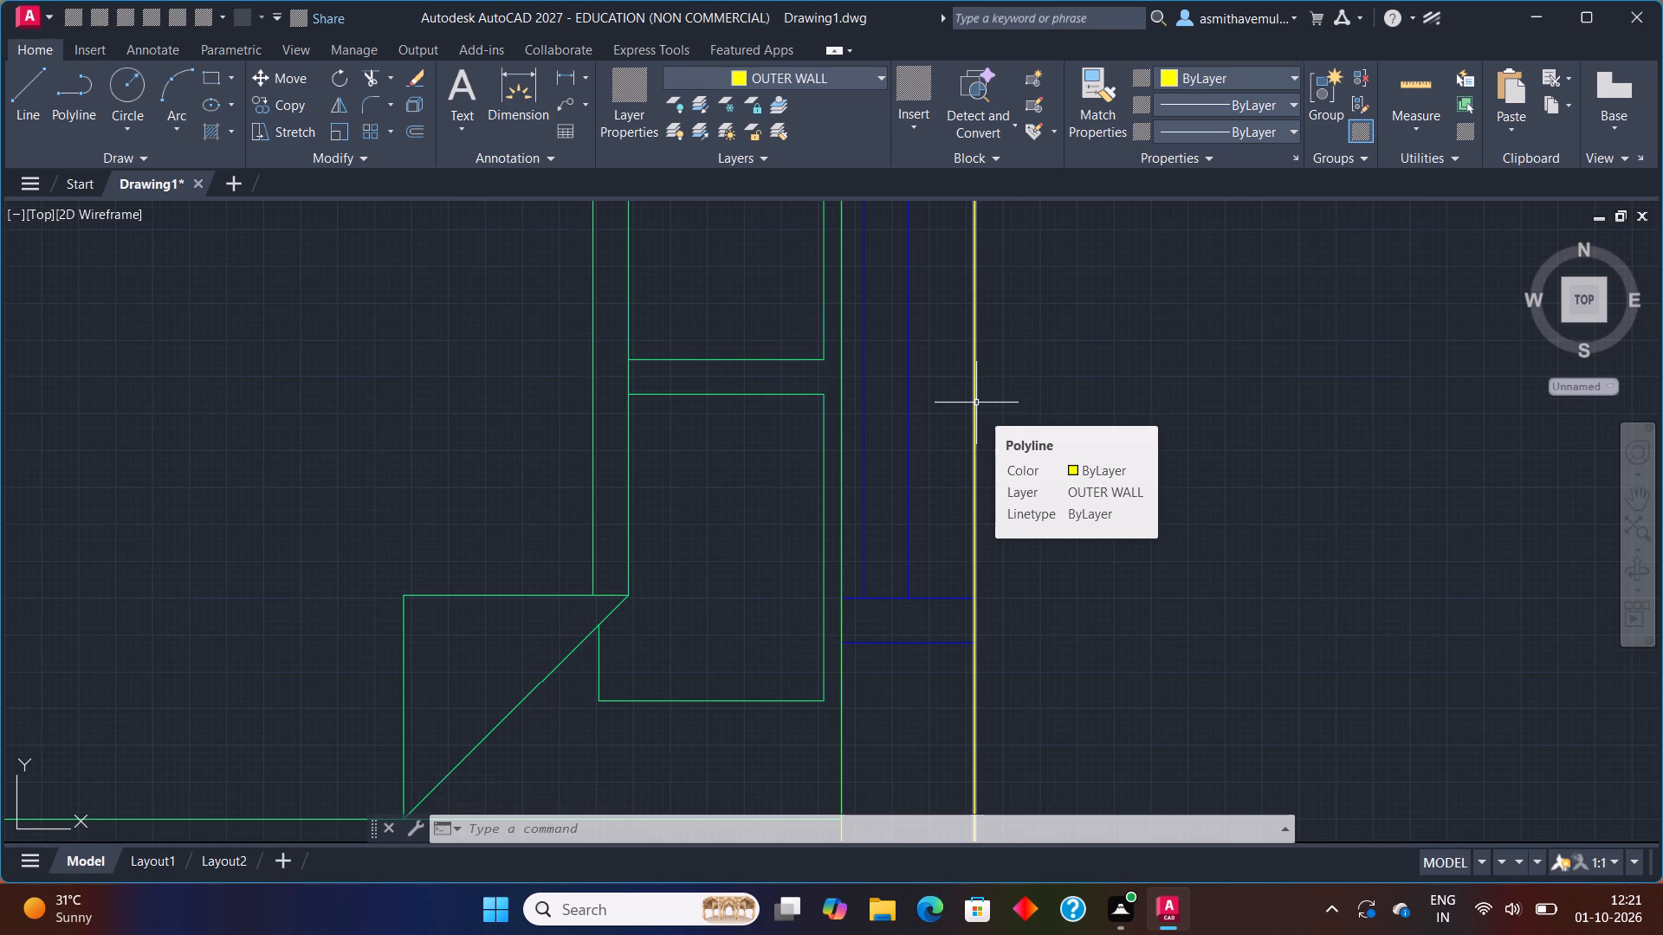
Examine the south and west outer walls around the bath and hall for remaining window or ventilator lines overlapping the wall faces.
scroll(974, 404, "down", 3)
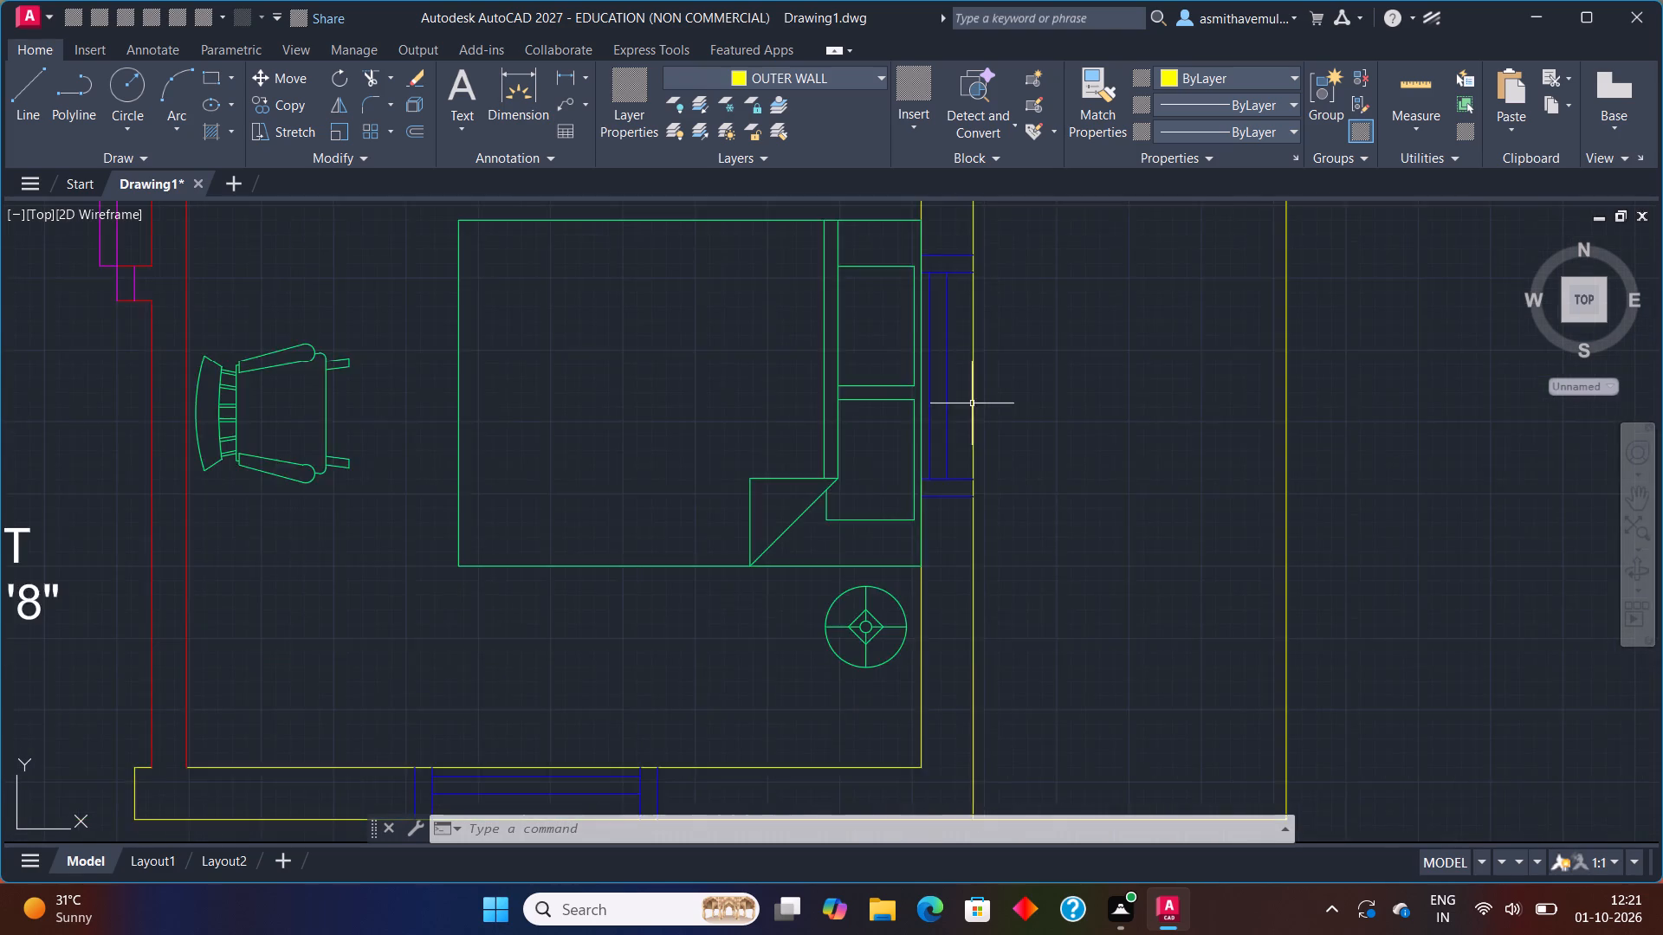
scroll(970, 404, "down", 1)
middle_click_drag(764, 481, 1217, 461)
scroll(805, 501, "up", 2)
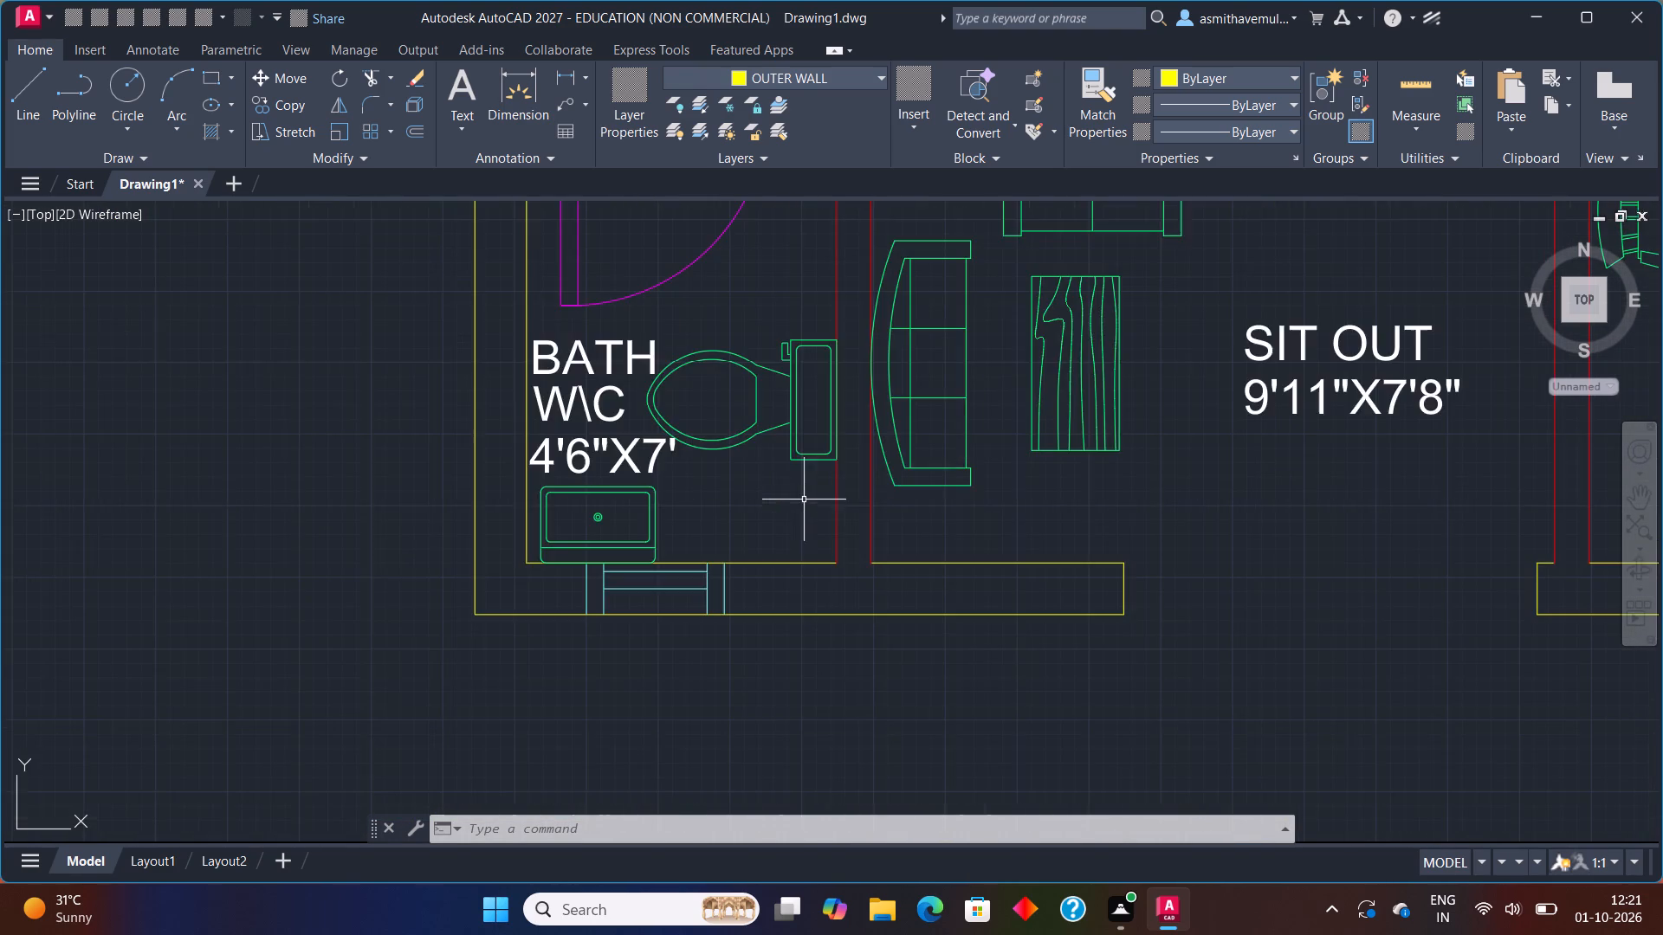
scroll(790, 493, "up", 1)
middle_click_drag(692, 483, 1023, 720)
scroll(798, 312, "down", 1)
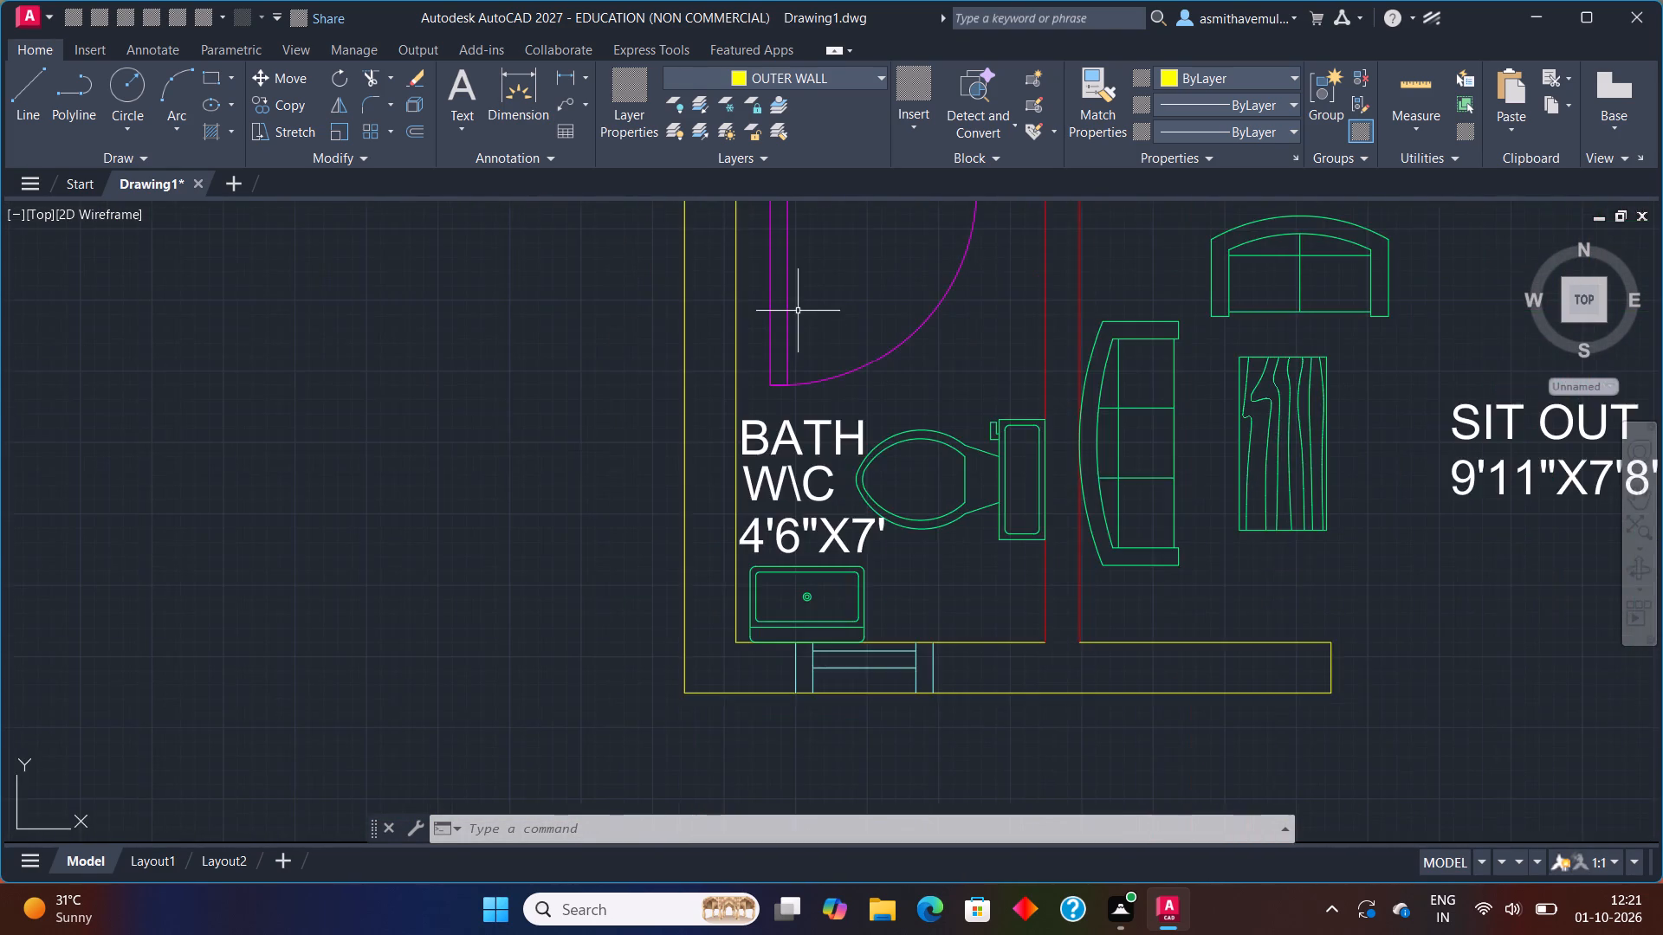
middle_click_drag(797, 309, 879, 763)
scroll(751, 522, "up", 1)
scroll(809, 454, "down", 1)
middle_click_drag(832, 424, 748, 725)
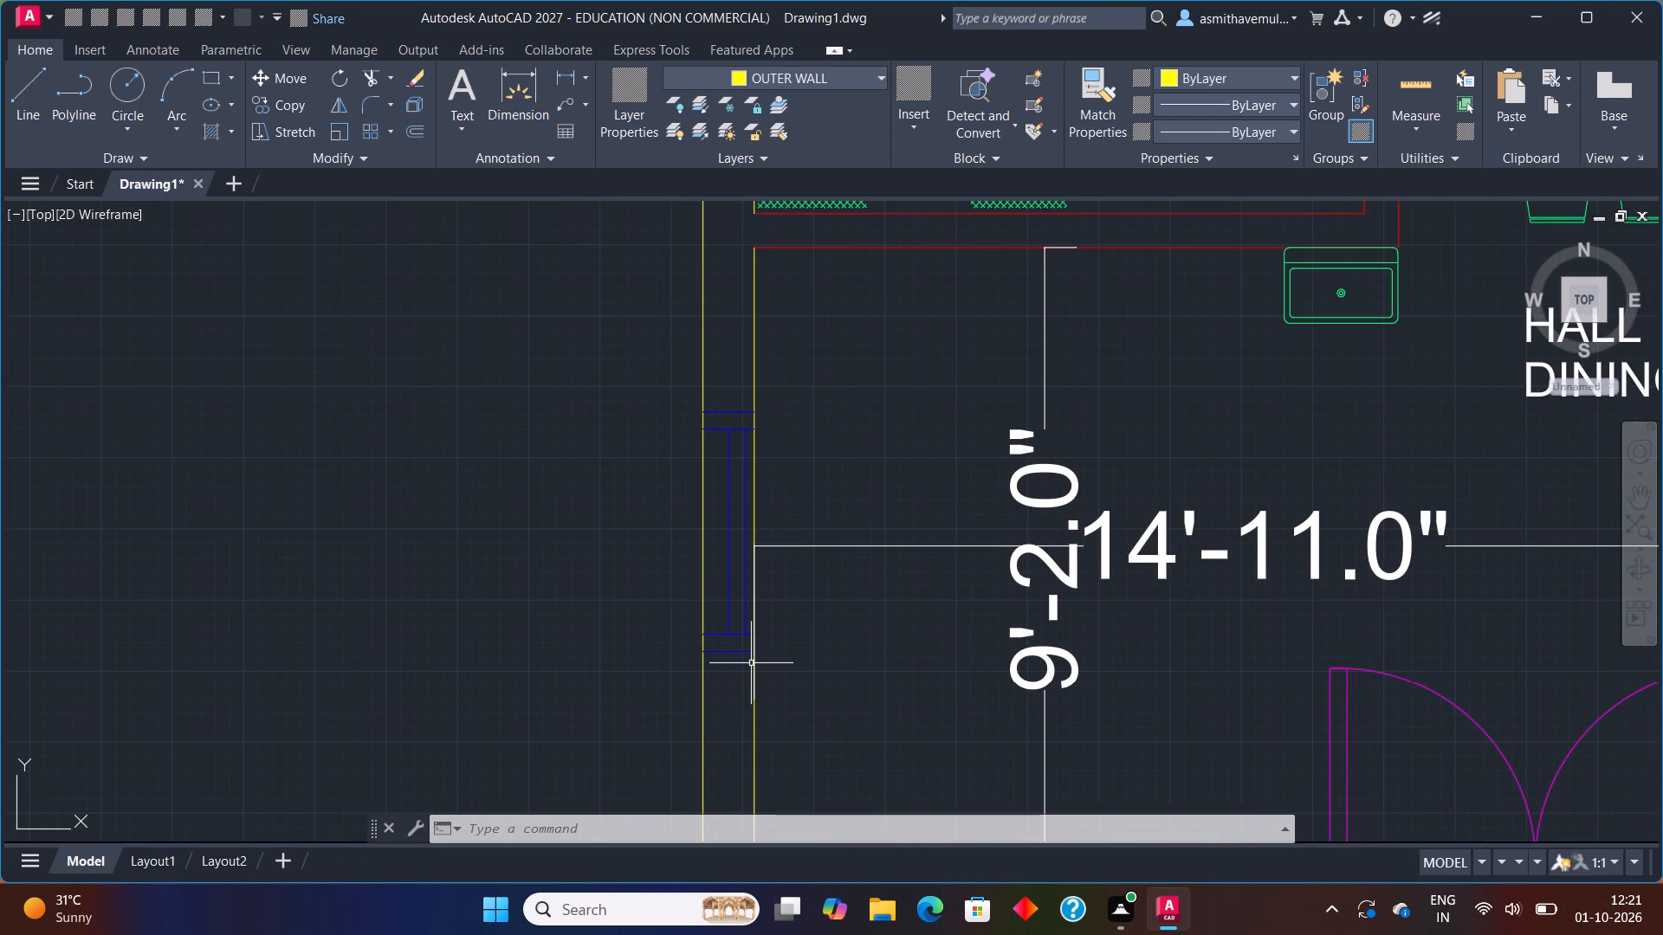
scroll(863, 488, "down", 2)
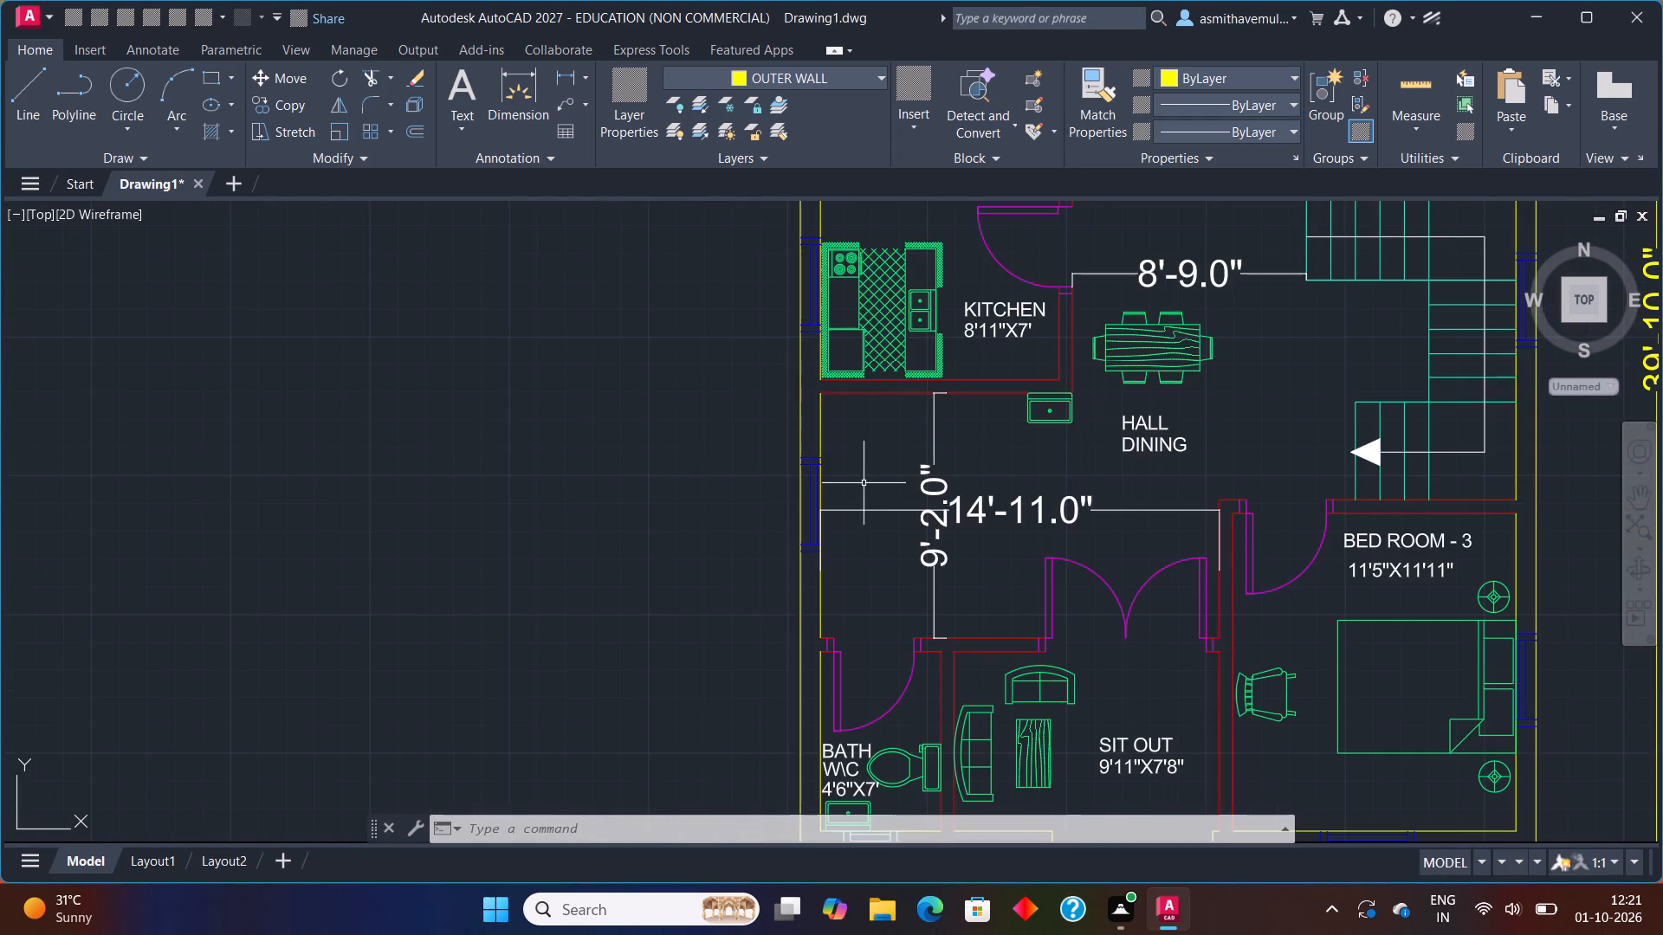
Delete the horizontal 14'-11.0" dimension across the hall.
middle_click_drag(864, 484, 831, 587)
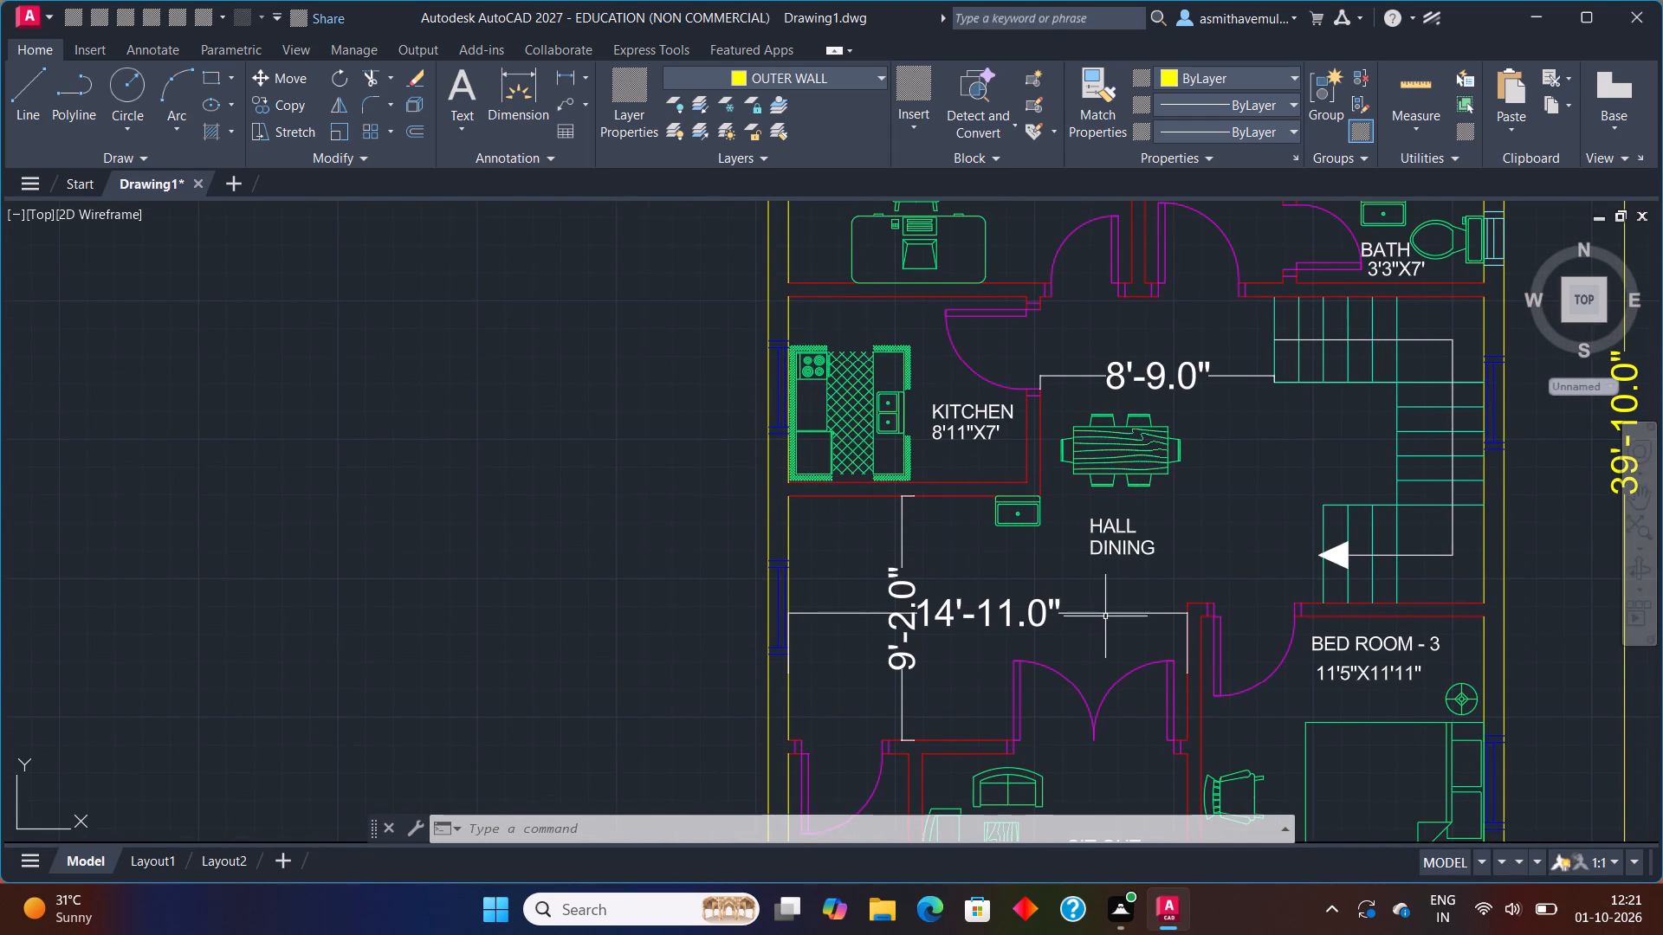
left_click(1108, 615)
key("Delete")
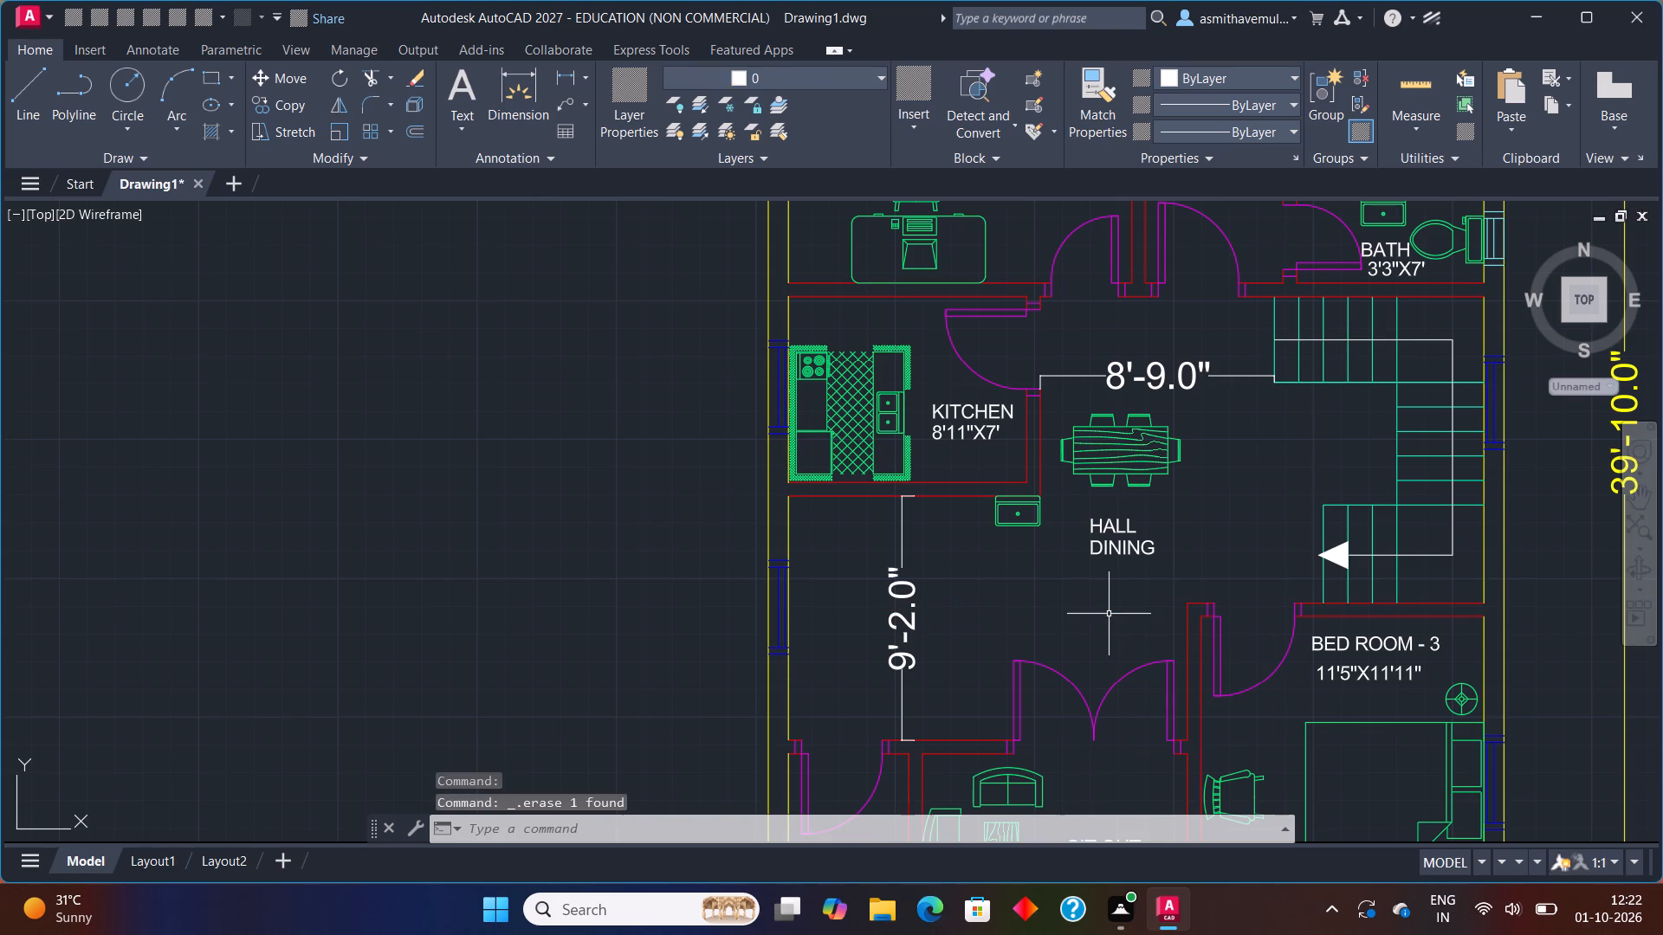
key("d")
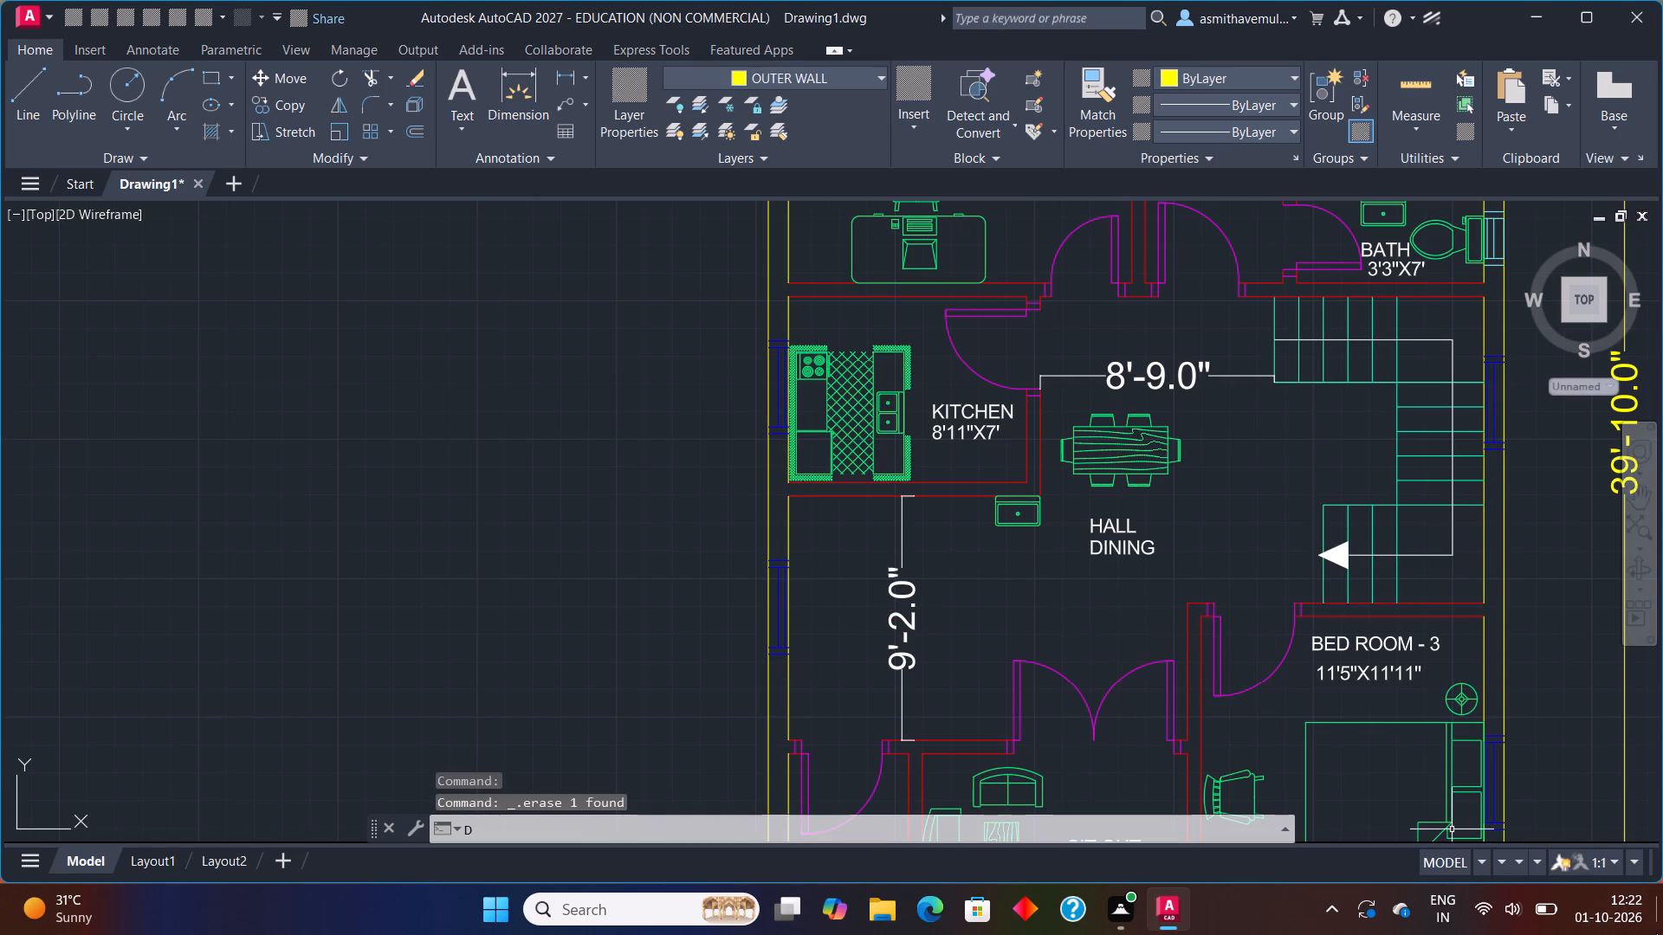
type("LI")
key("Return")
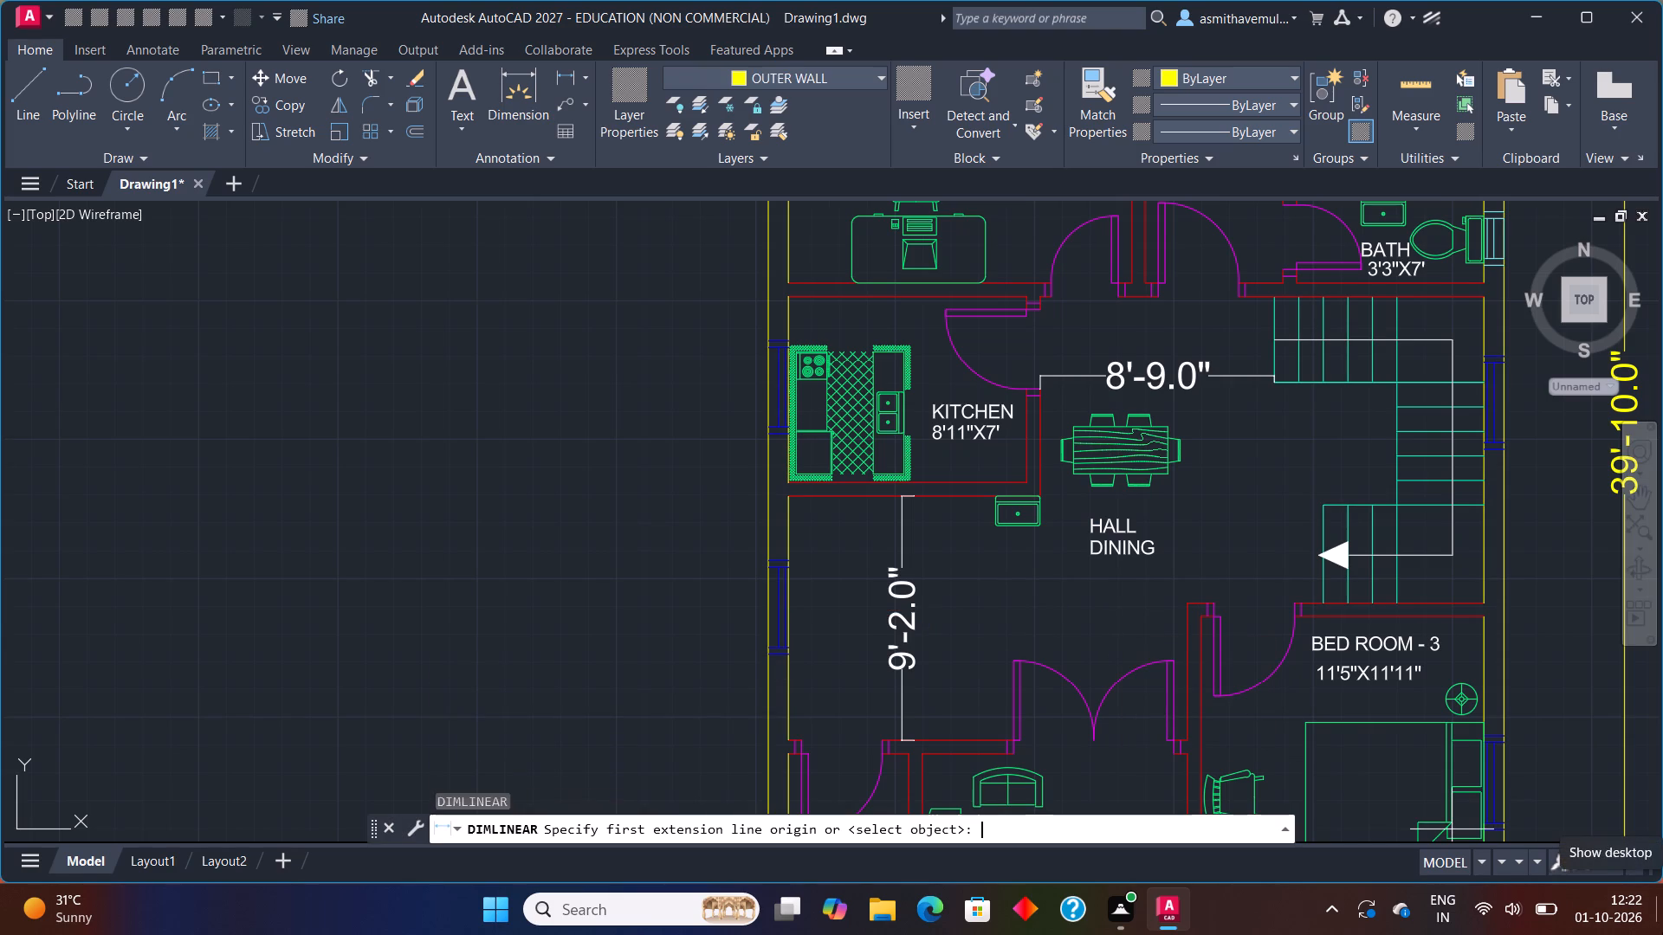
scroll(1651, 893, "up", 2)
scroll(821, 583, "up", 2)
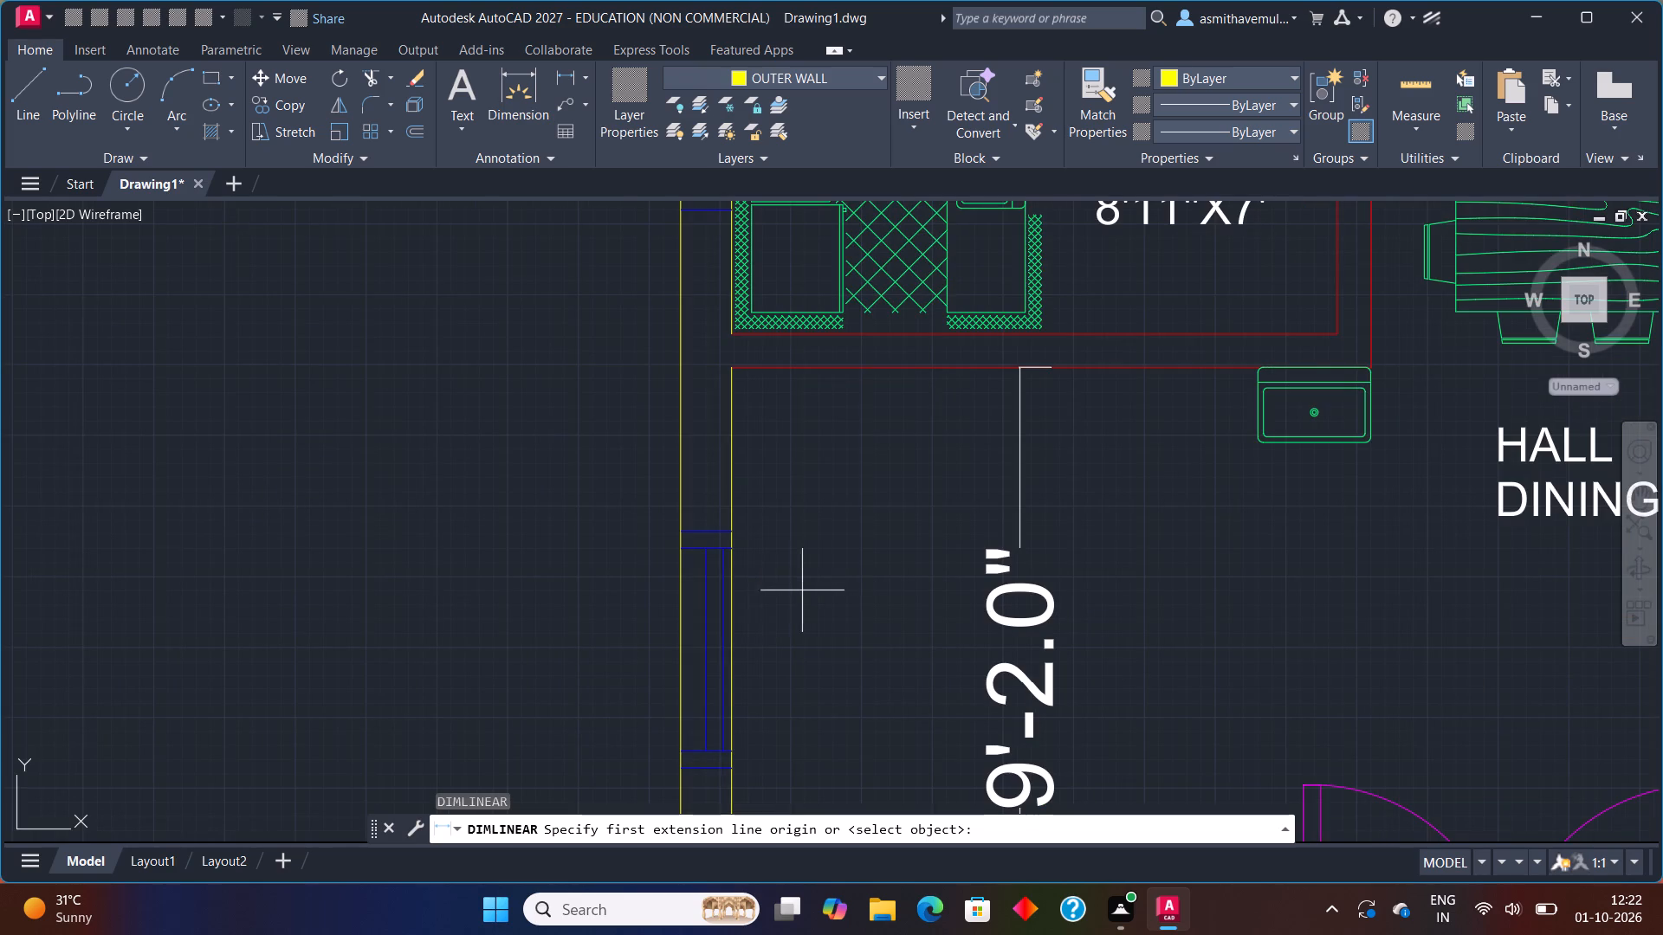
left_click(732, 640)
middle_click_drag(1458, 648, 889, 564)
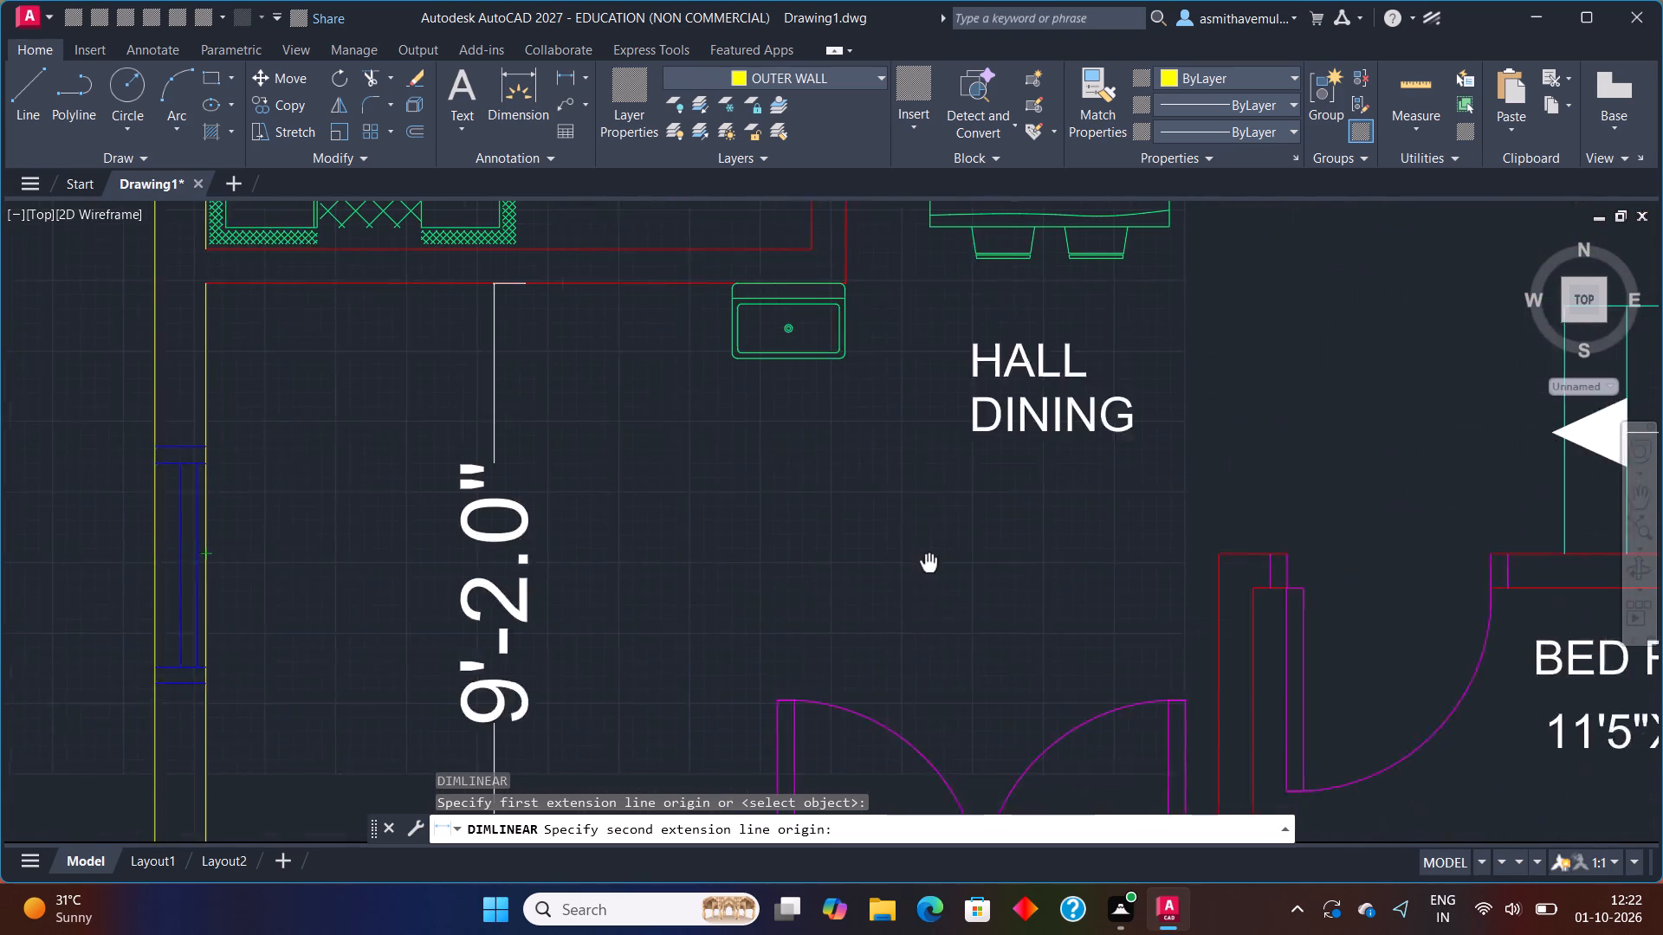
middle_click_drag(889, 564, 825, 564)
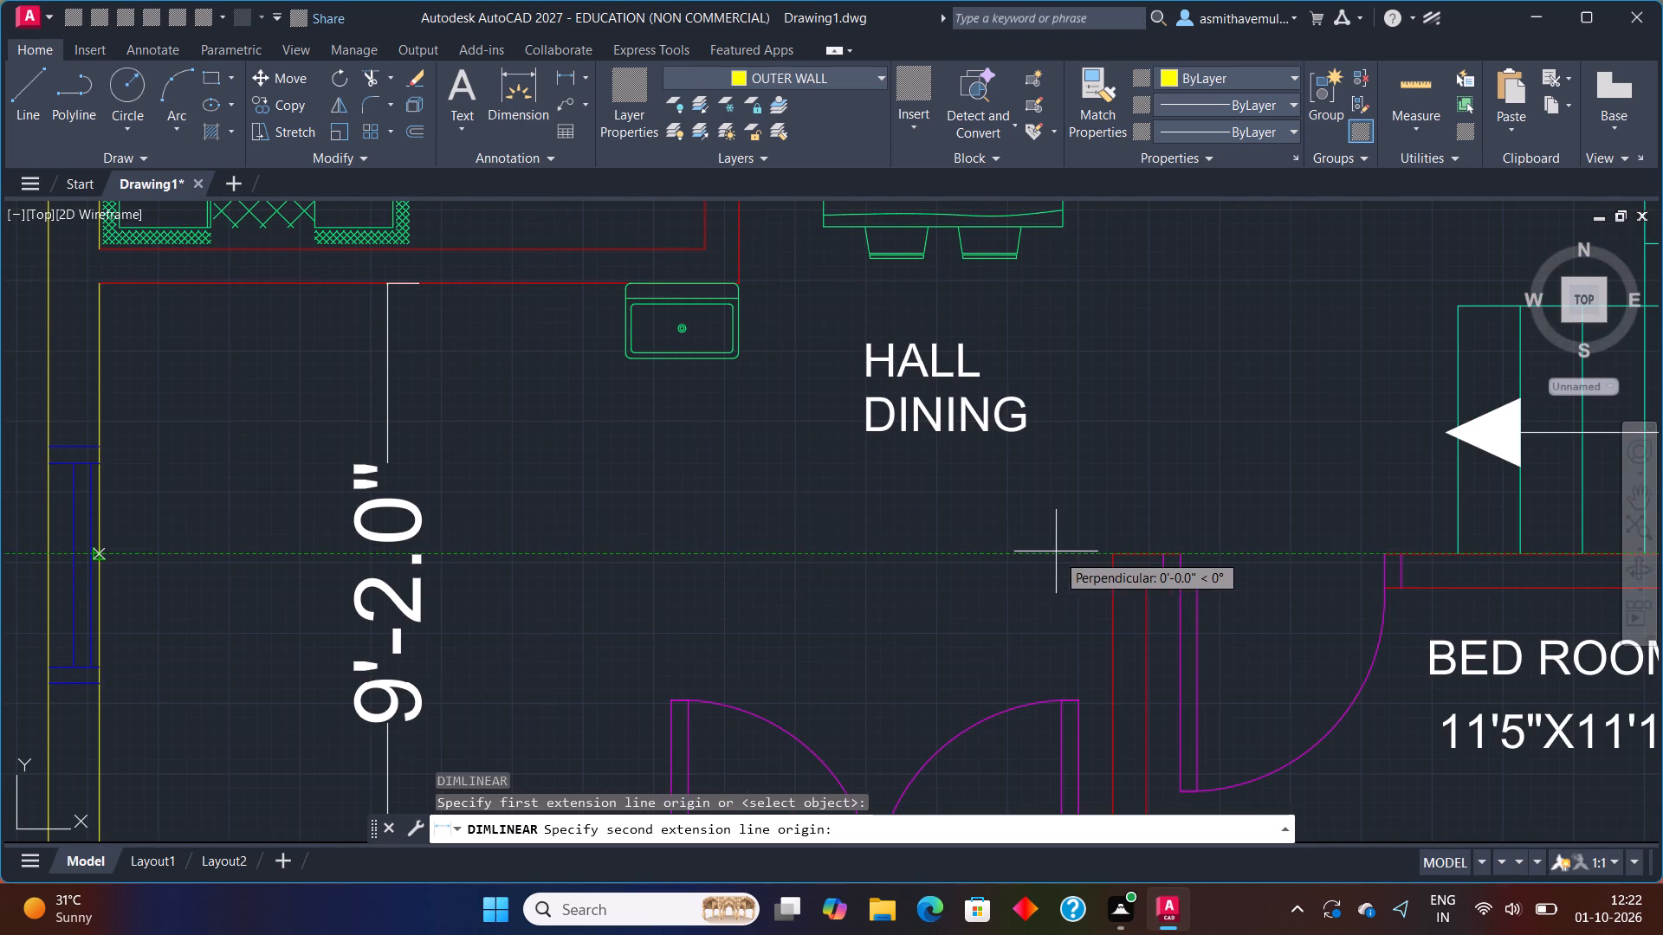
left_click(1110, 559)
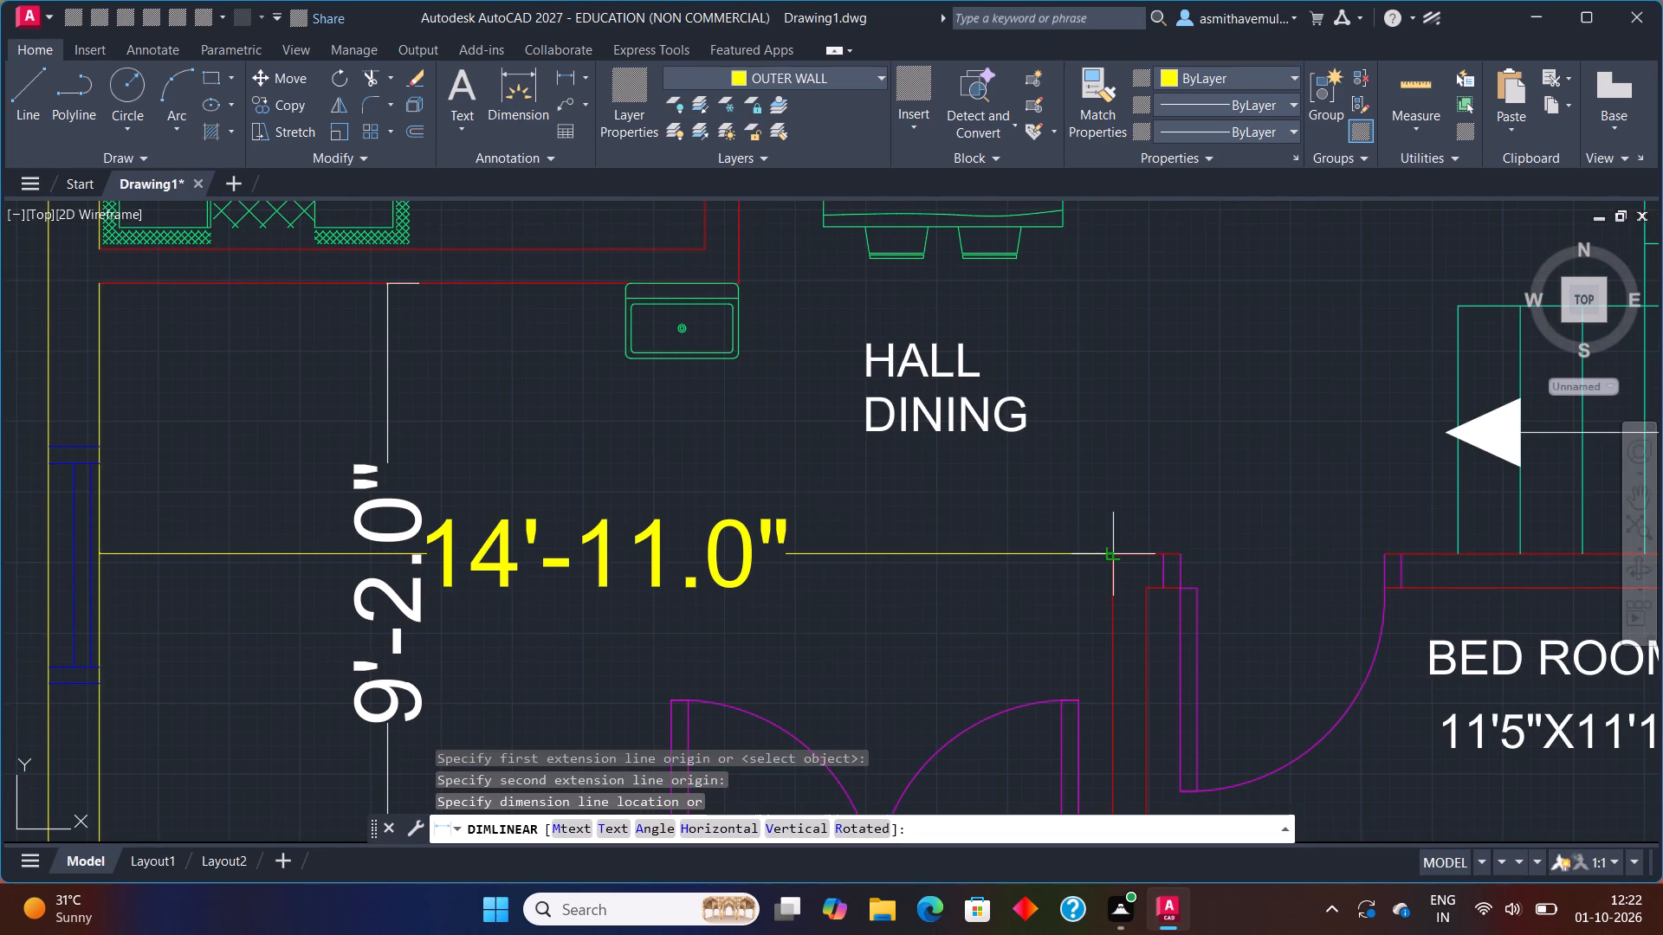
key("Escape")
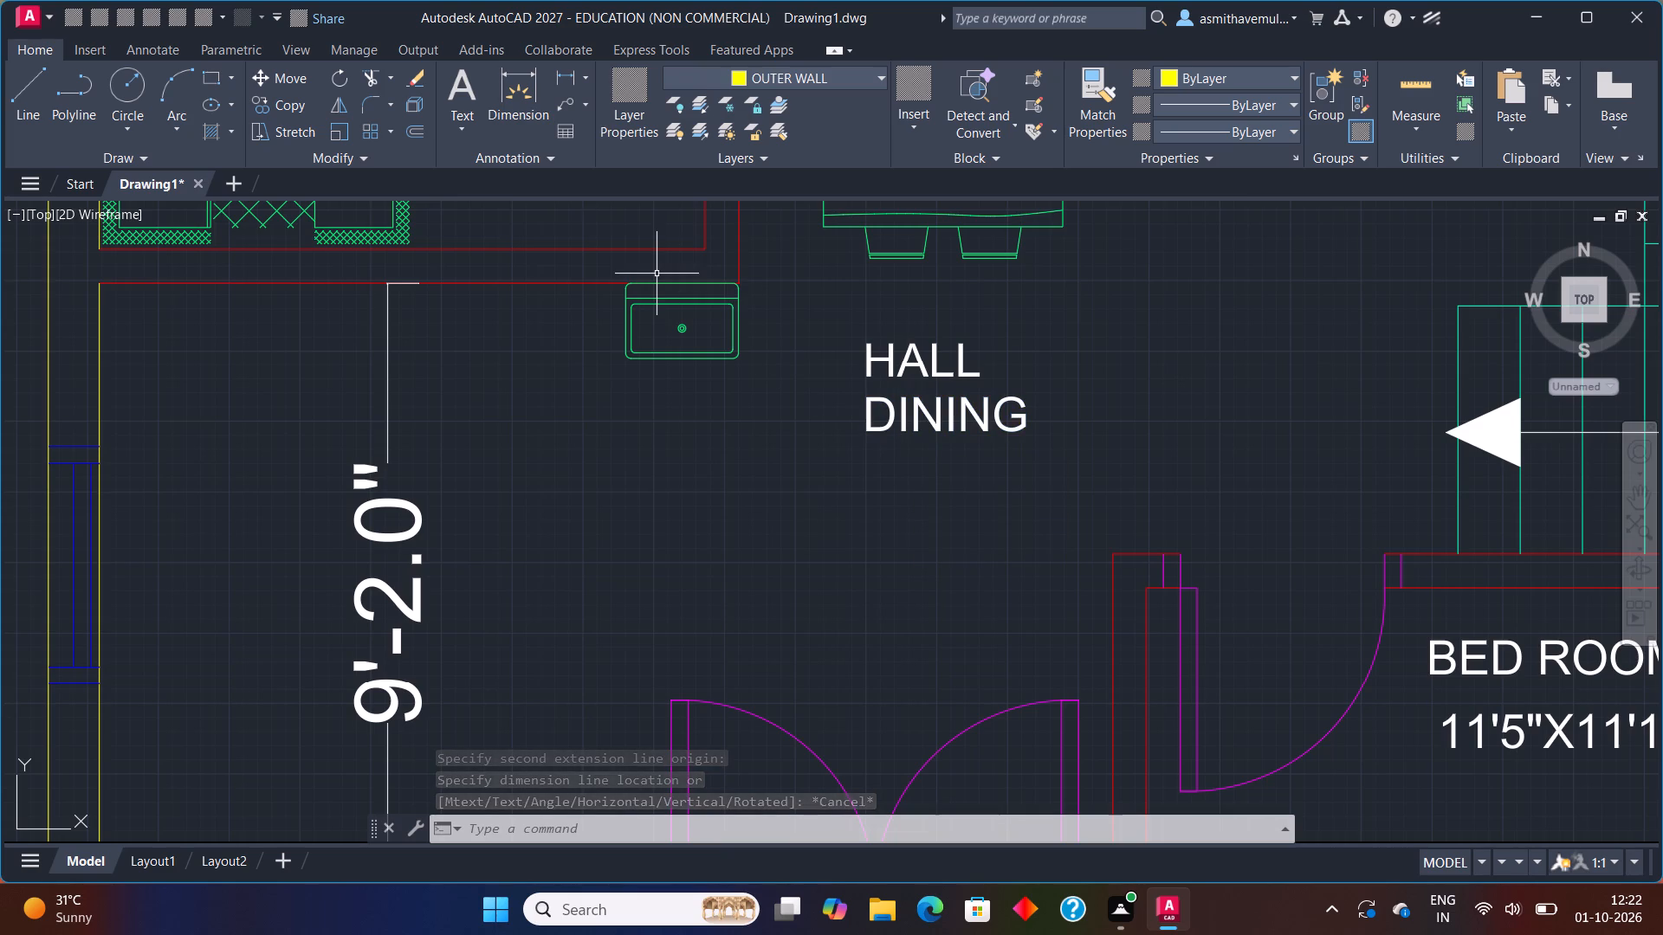
Make layer 0 the current layer.
type("LA")
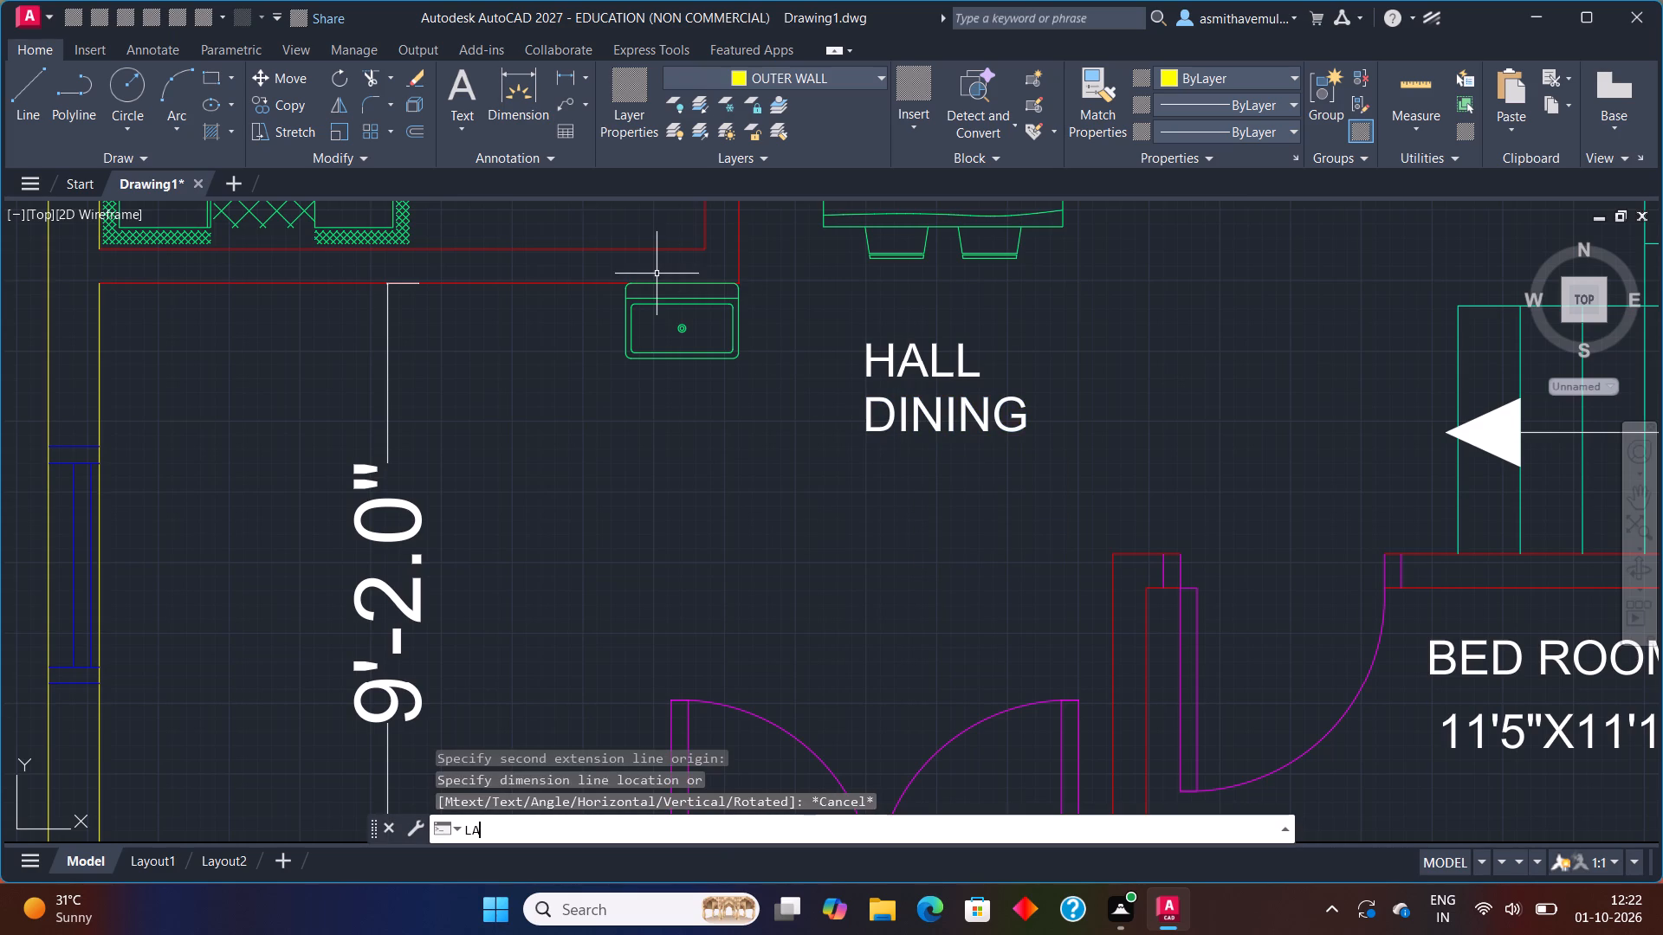
key("Return")
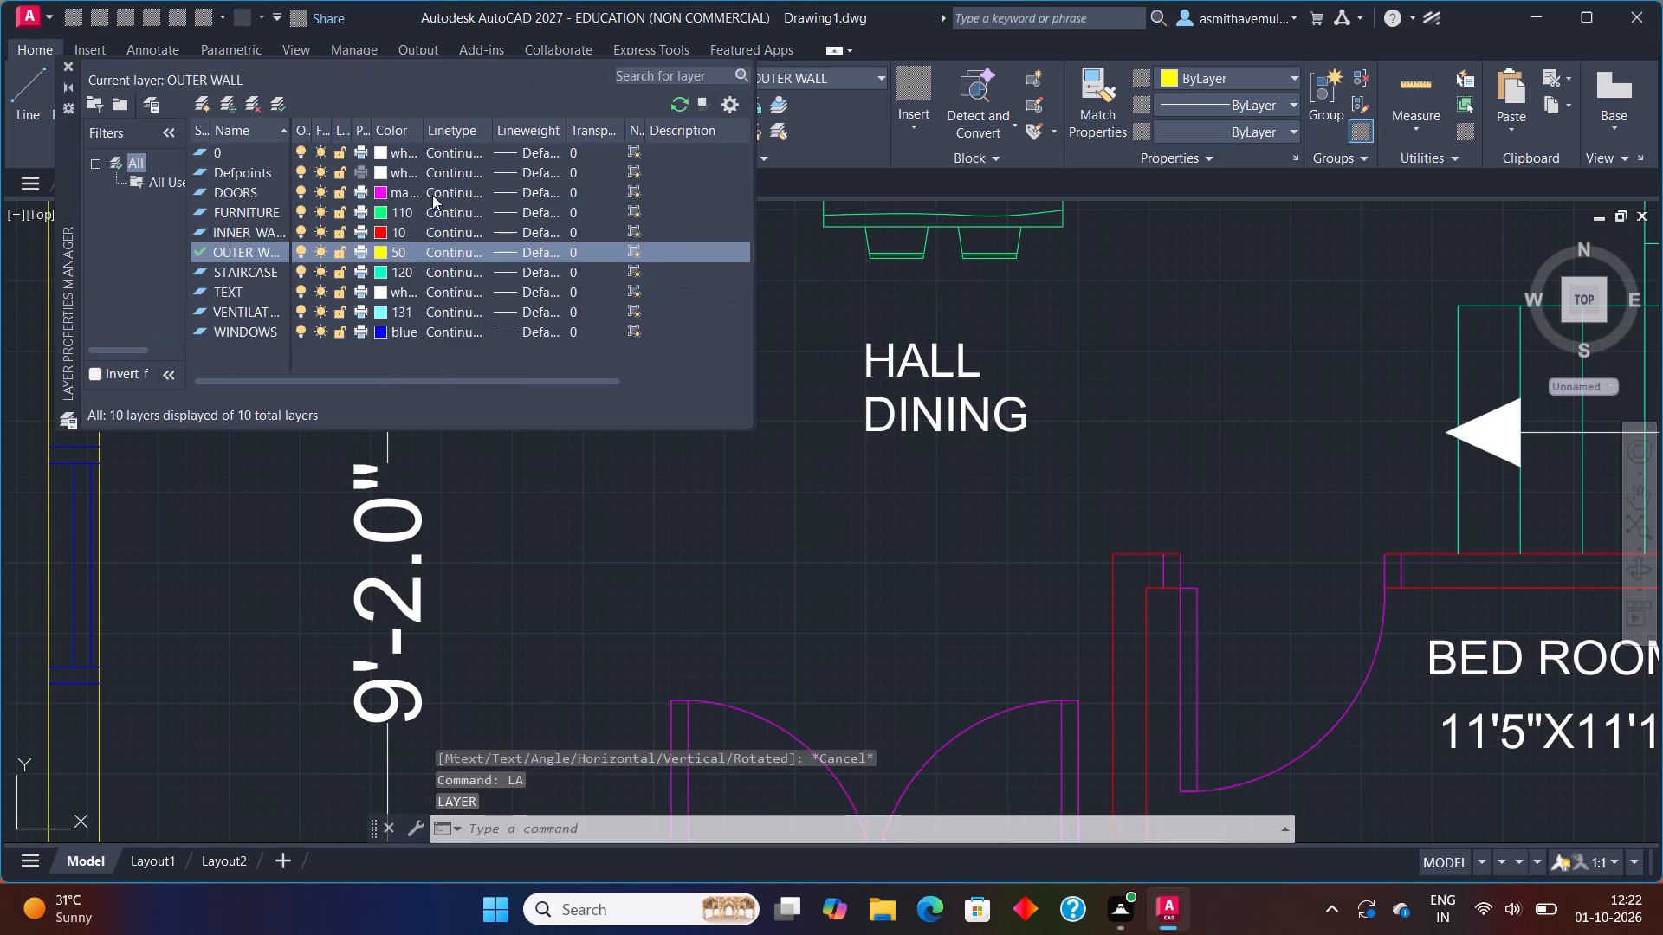
left_click(395, 148)
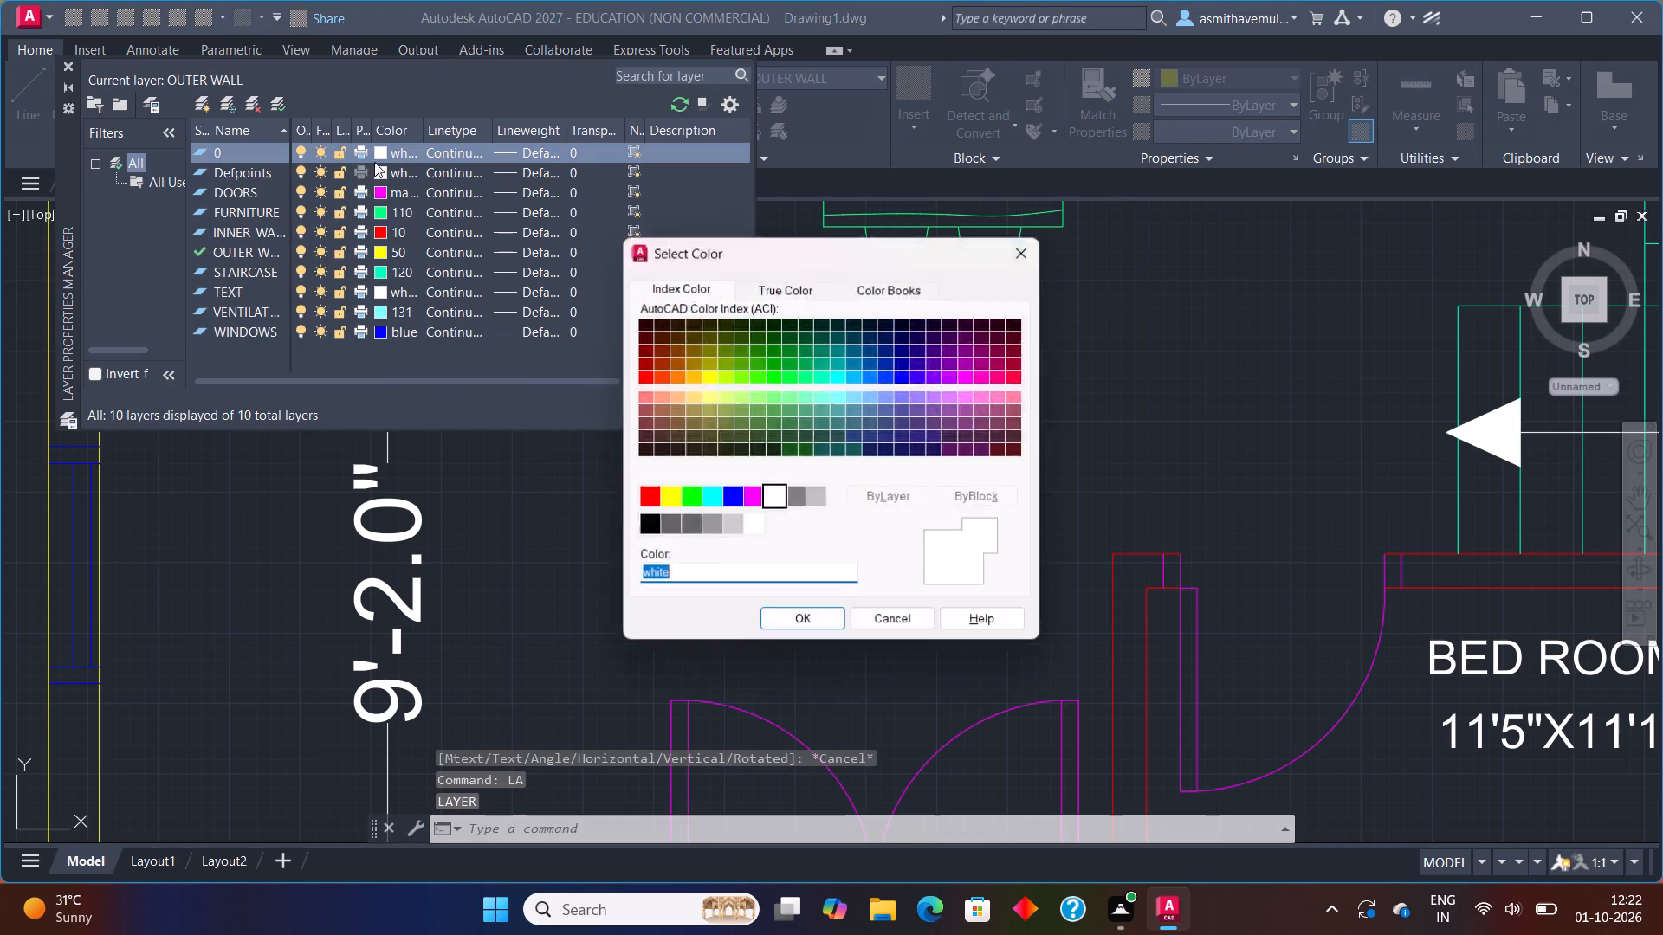
left_click(1019, 257)
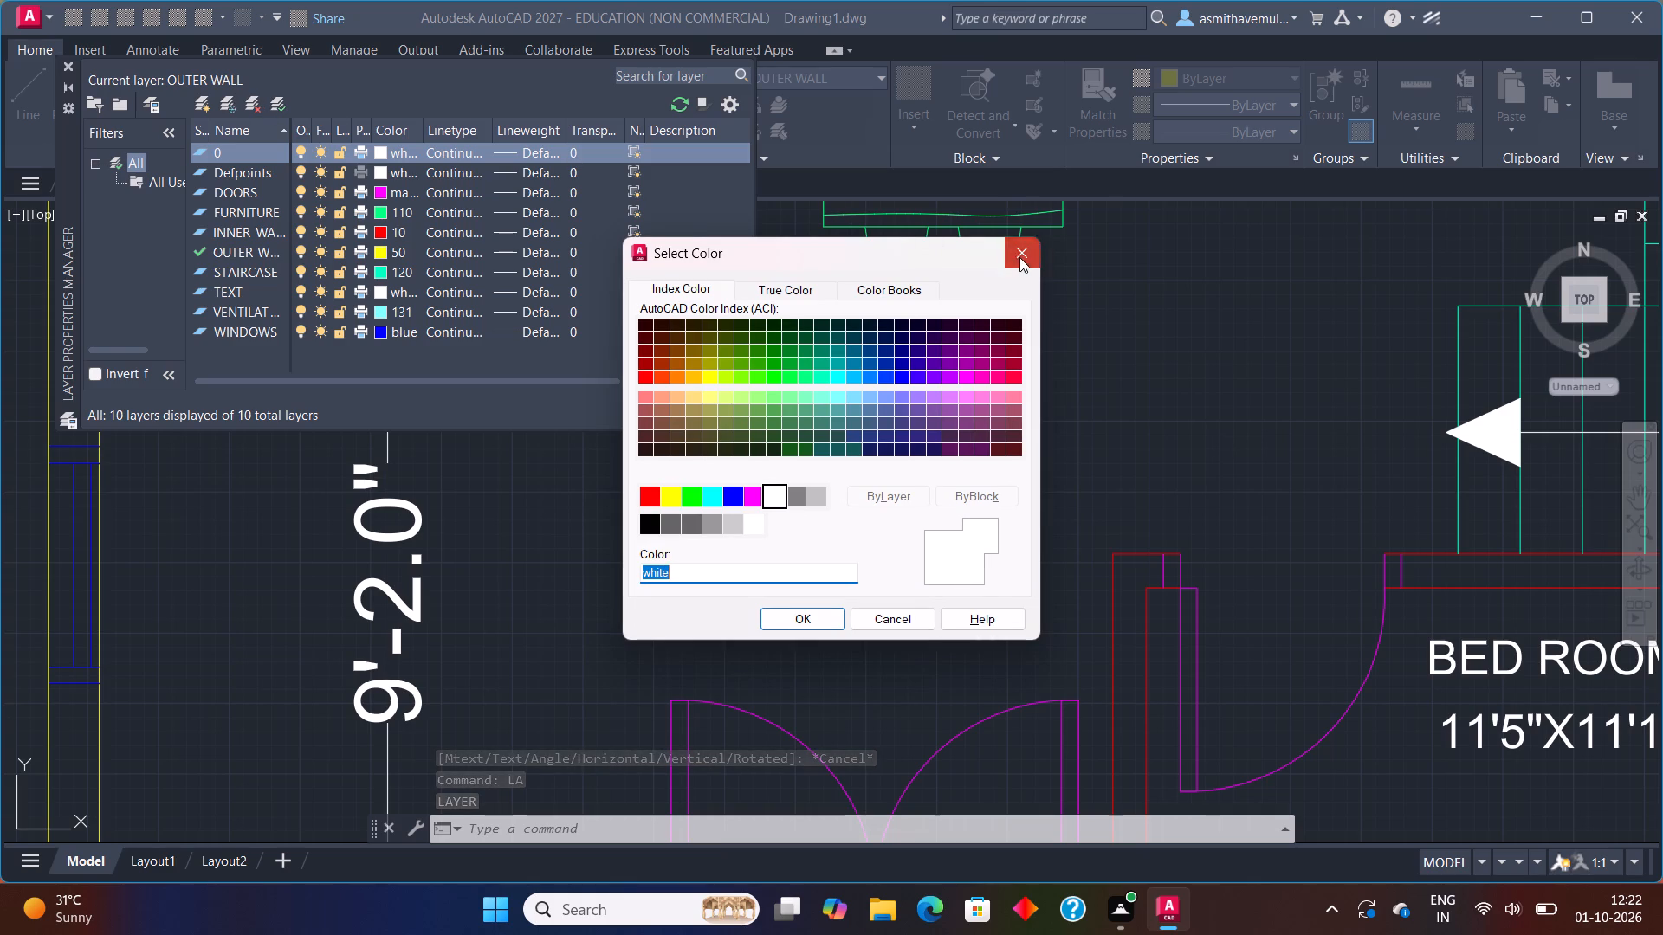
left_click(281, 101)
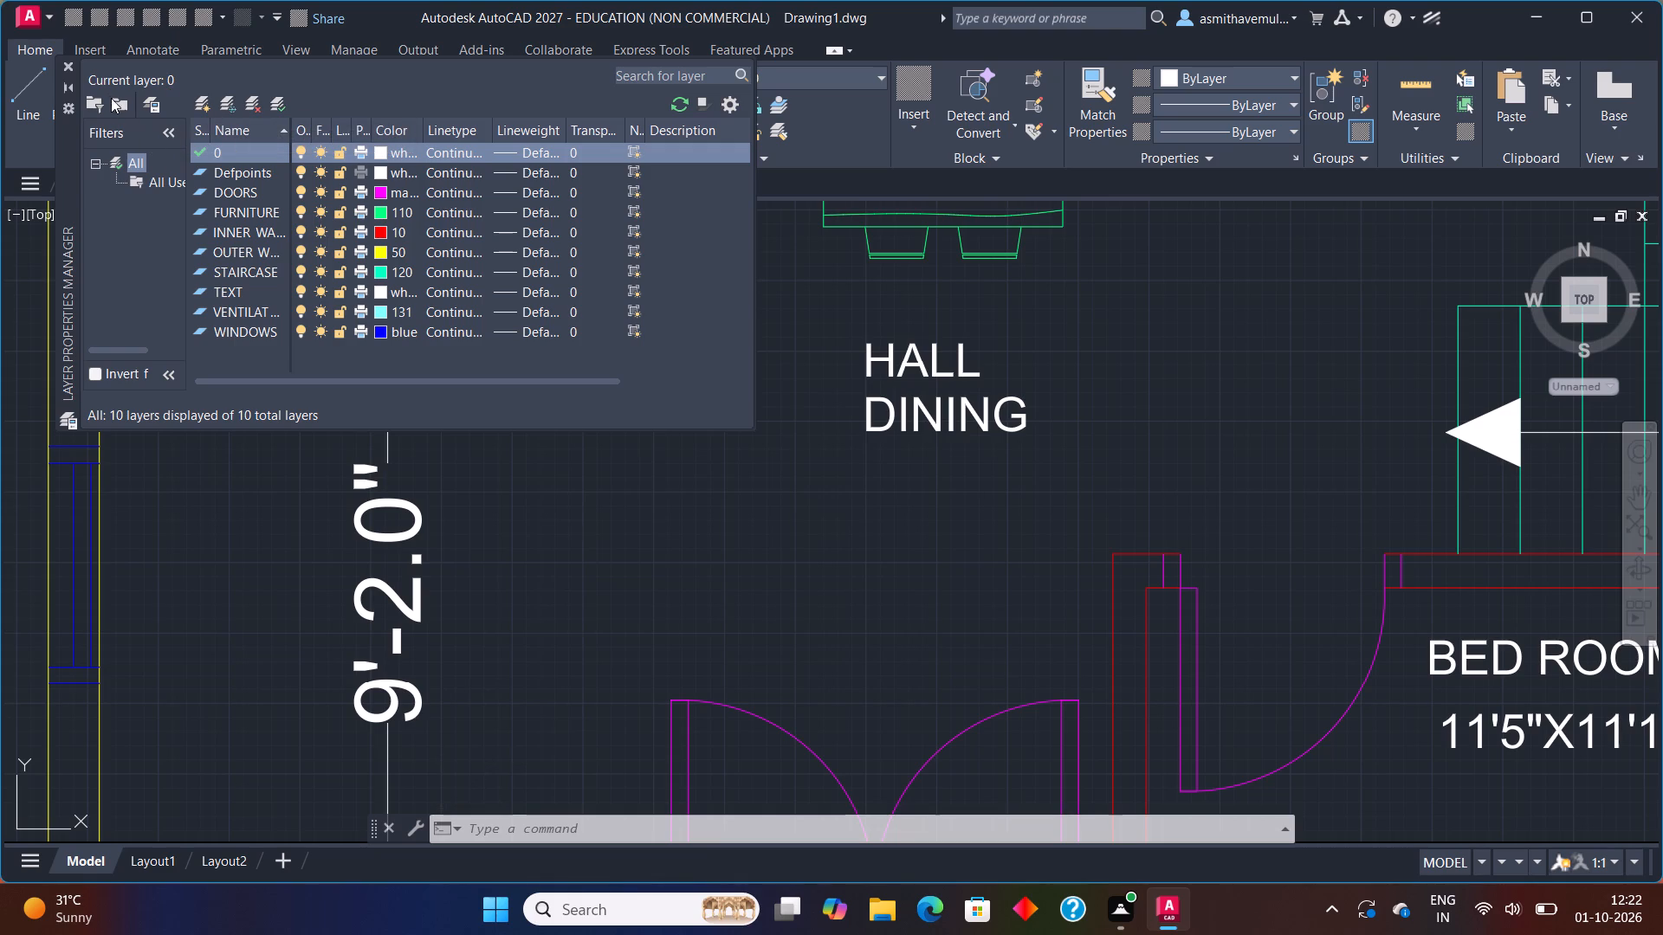
left_click(70, 66)
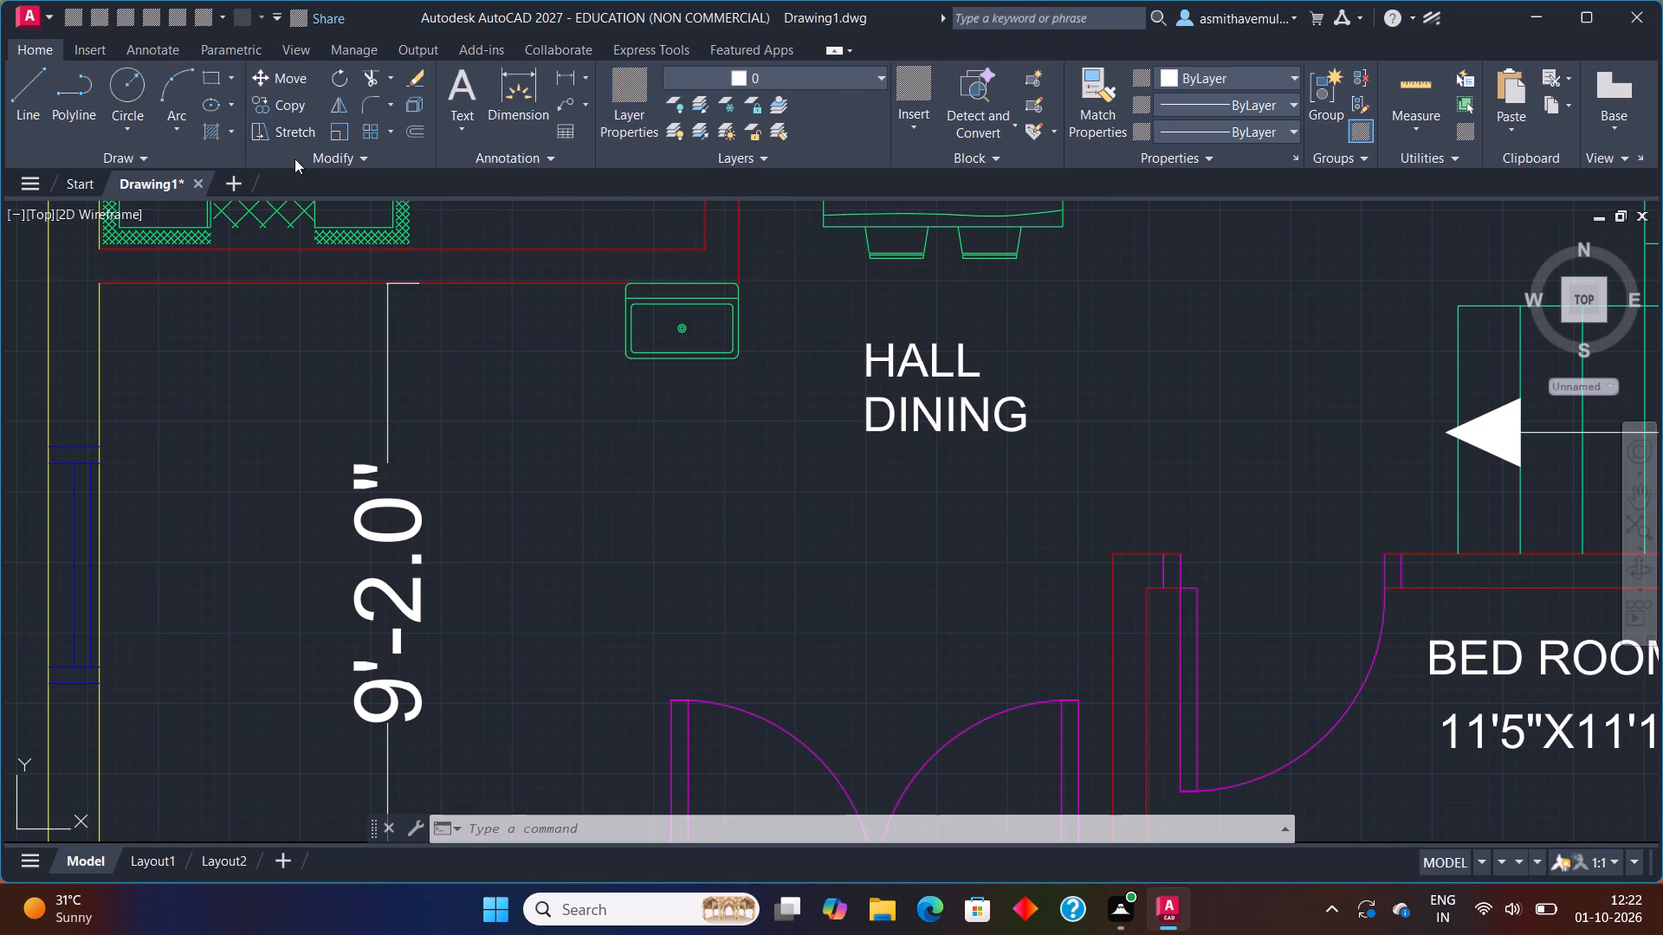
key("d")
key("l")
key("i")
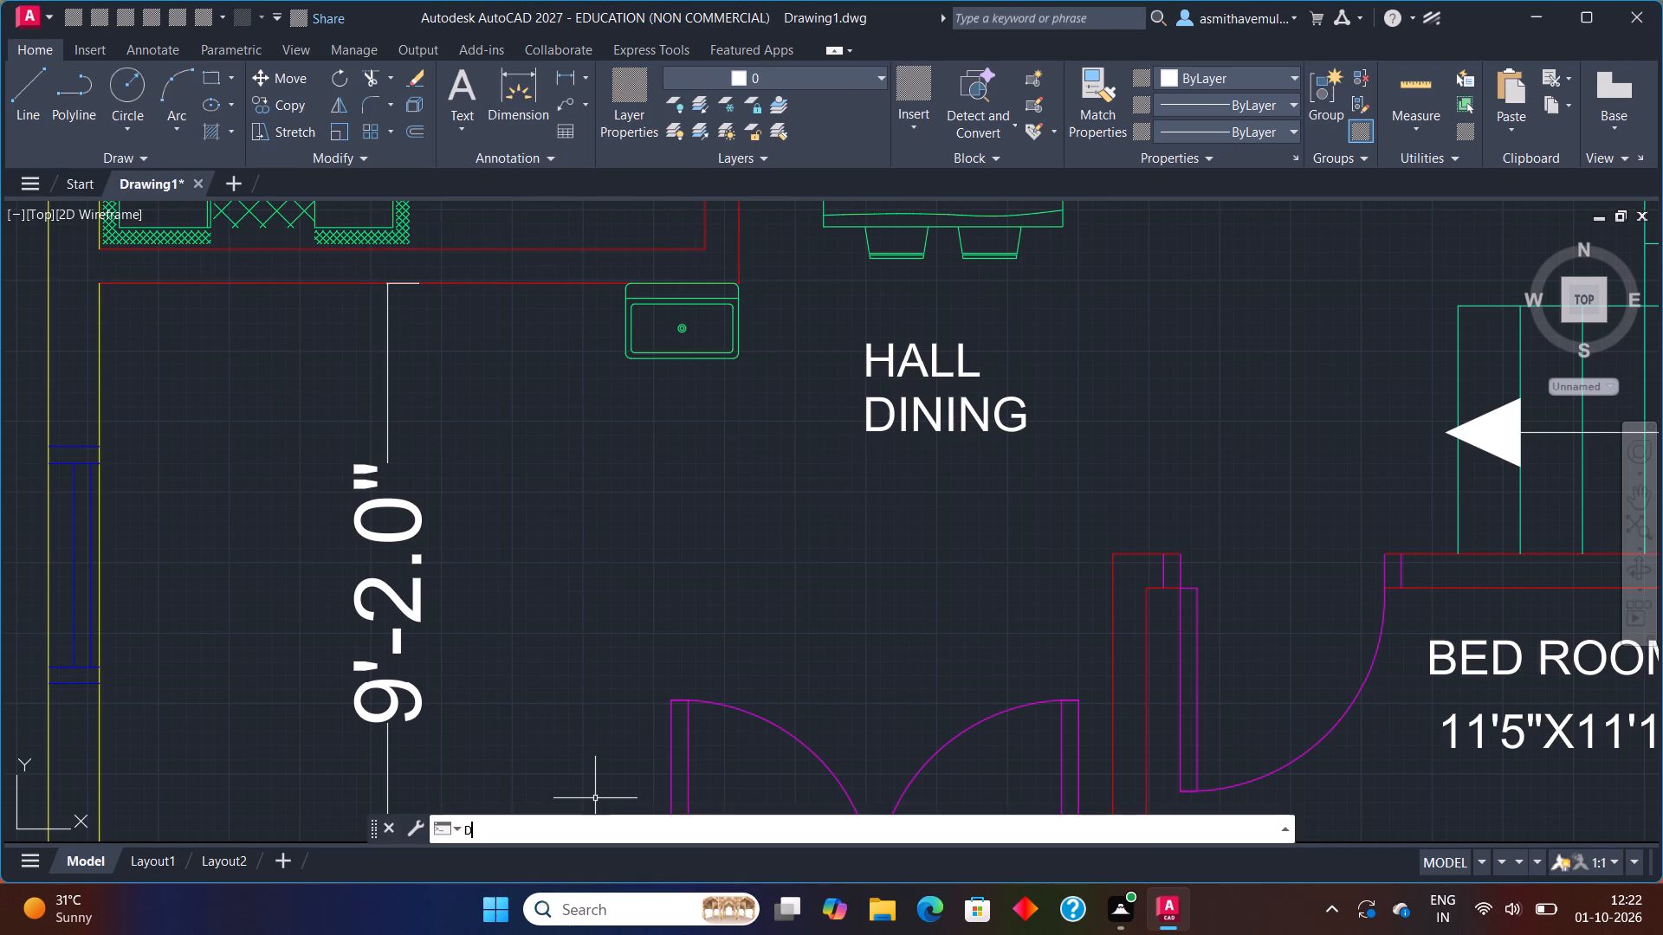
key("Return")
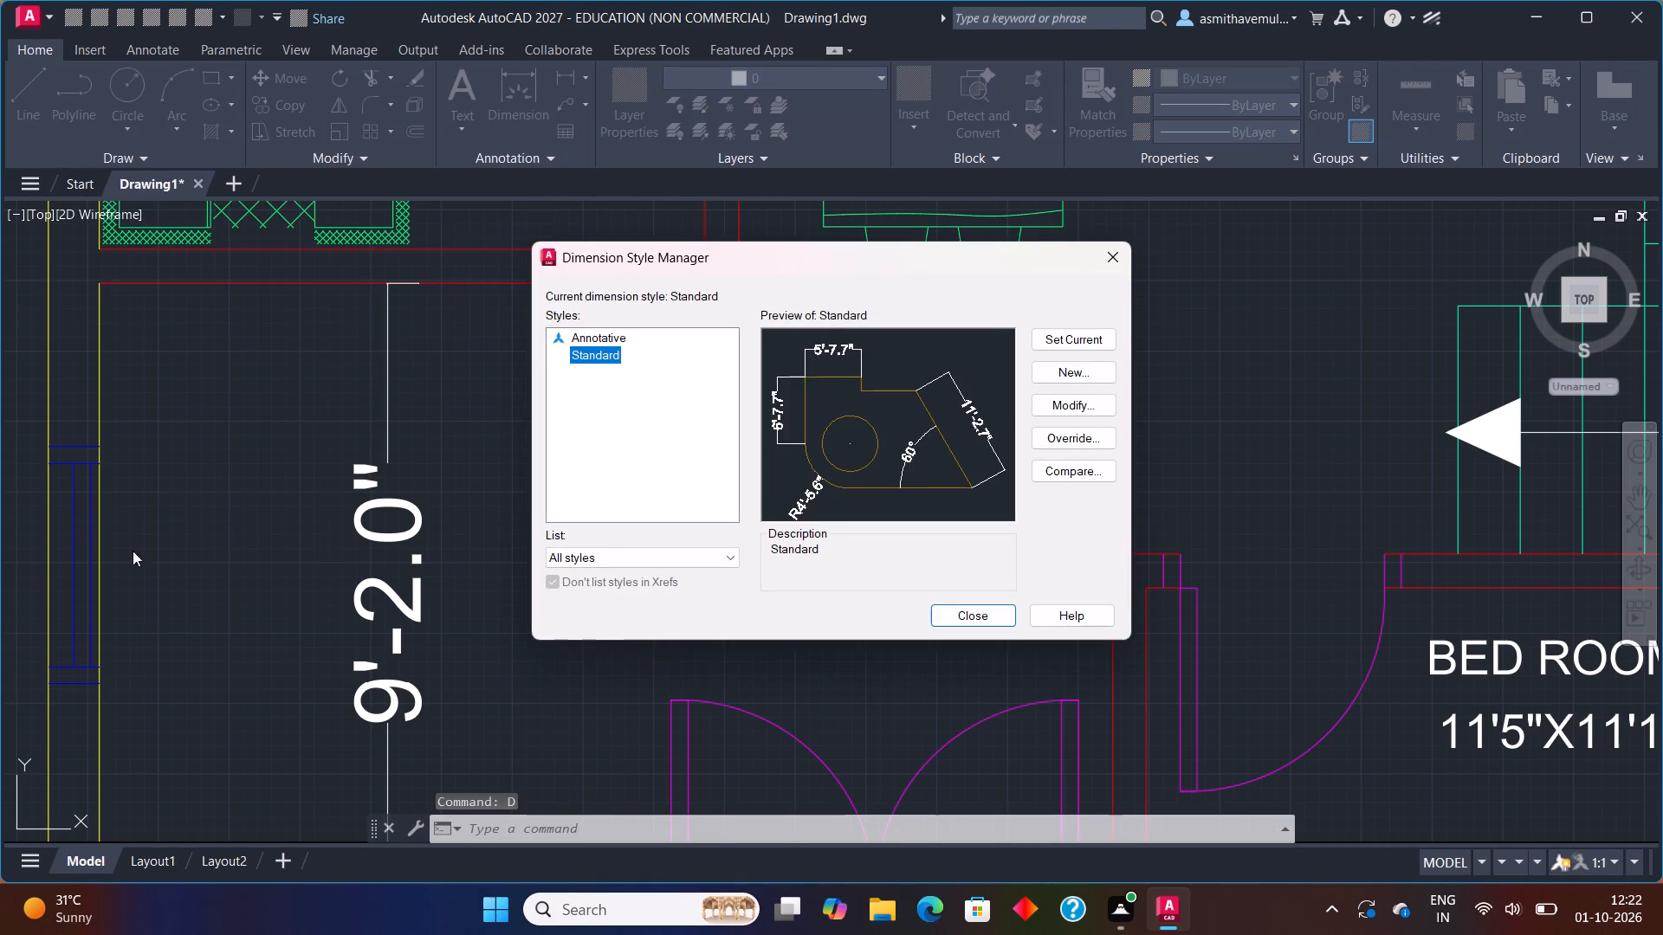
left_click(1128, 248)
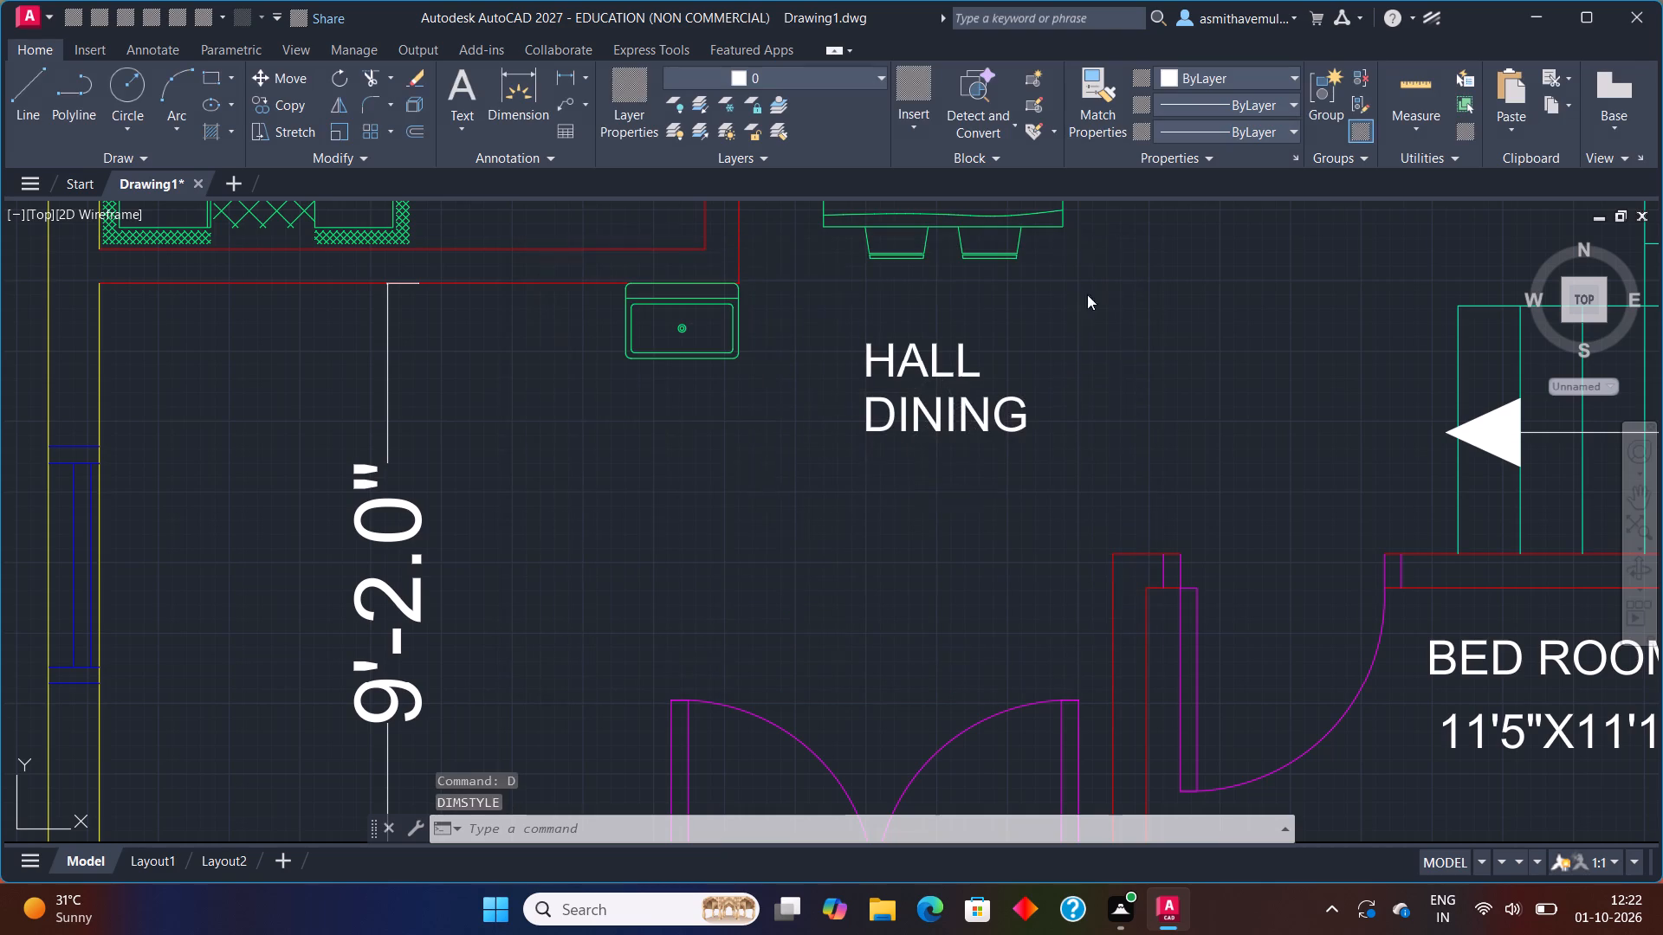
With Ortho on, add a horizontal linear dimension across the hall from the Bed Room 3 wall corner to the west wall's inner face.
key("d")
type("LI")
key("Return")
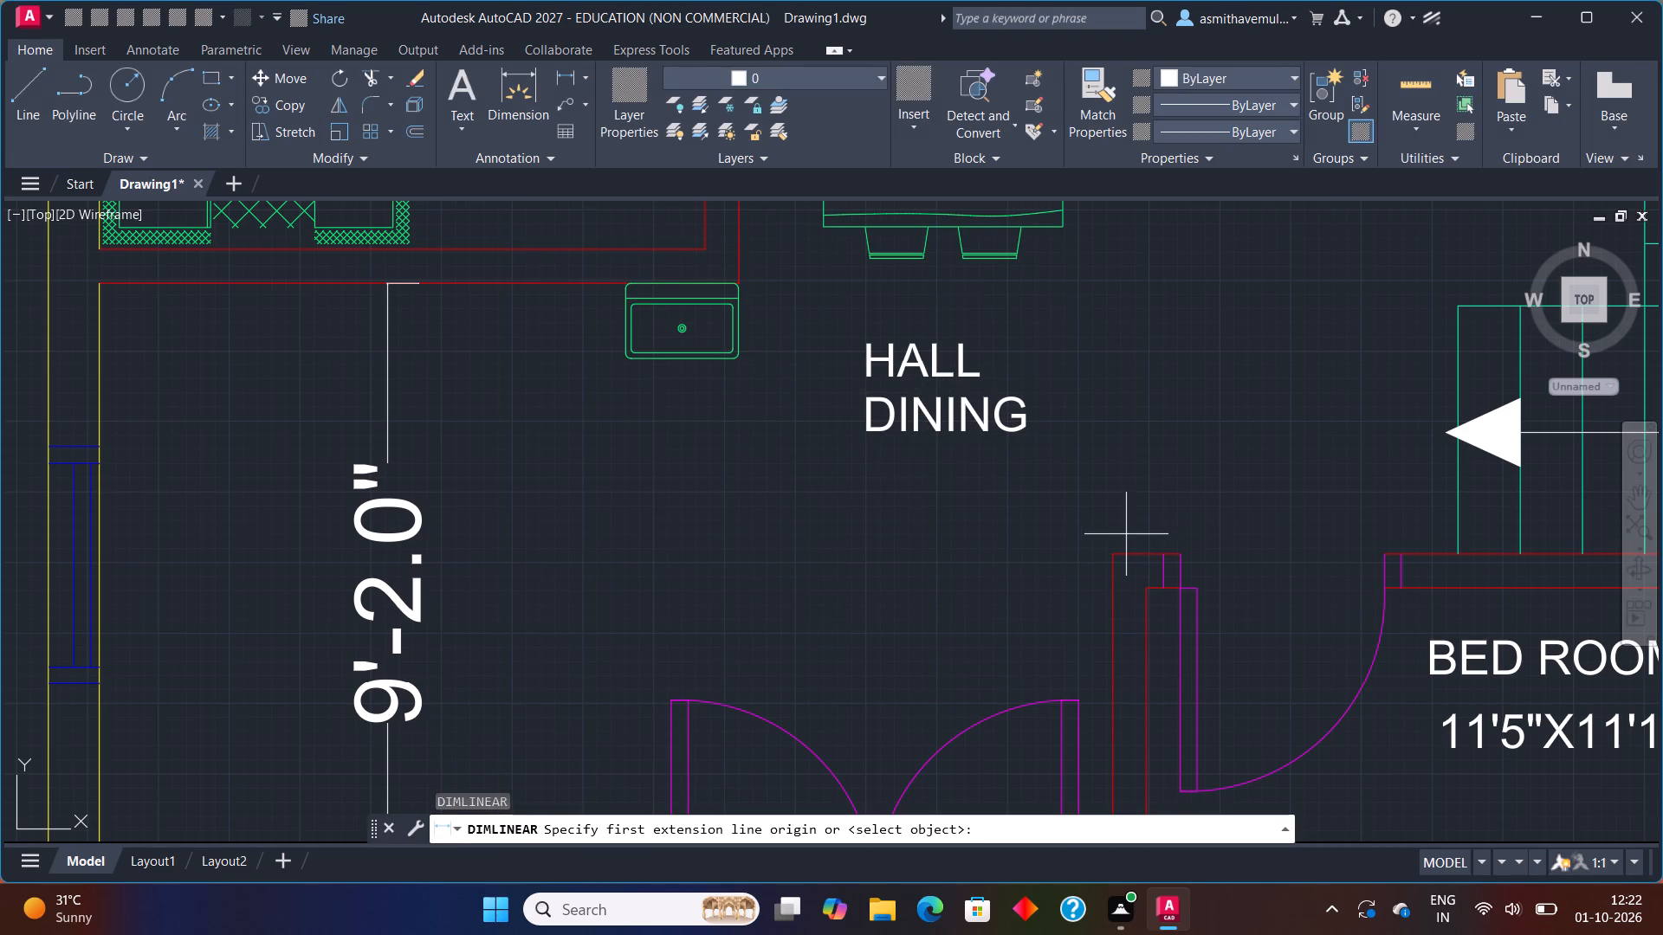
left_click(1112, 556)
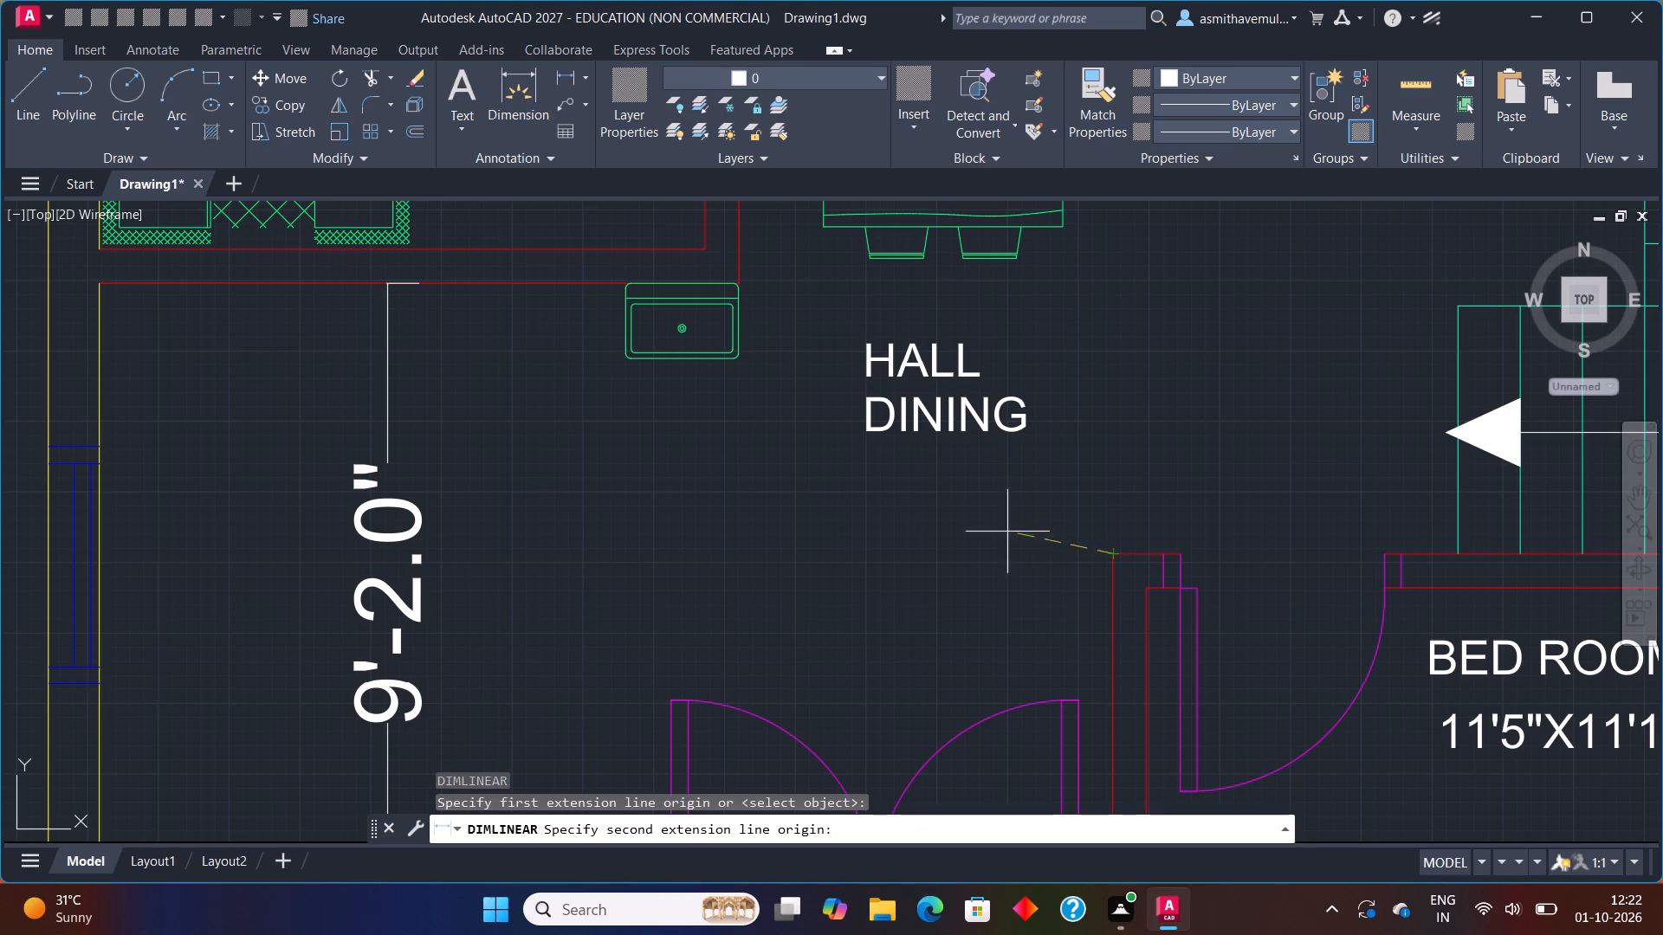
key("F8")
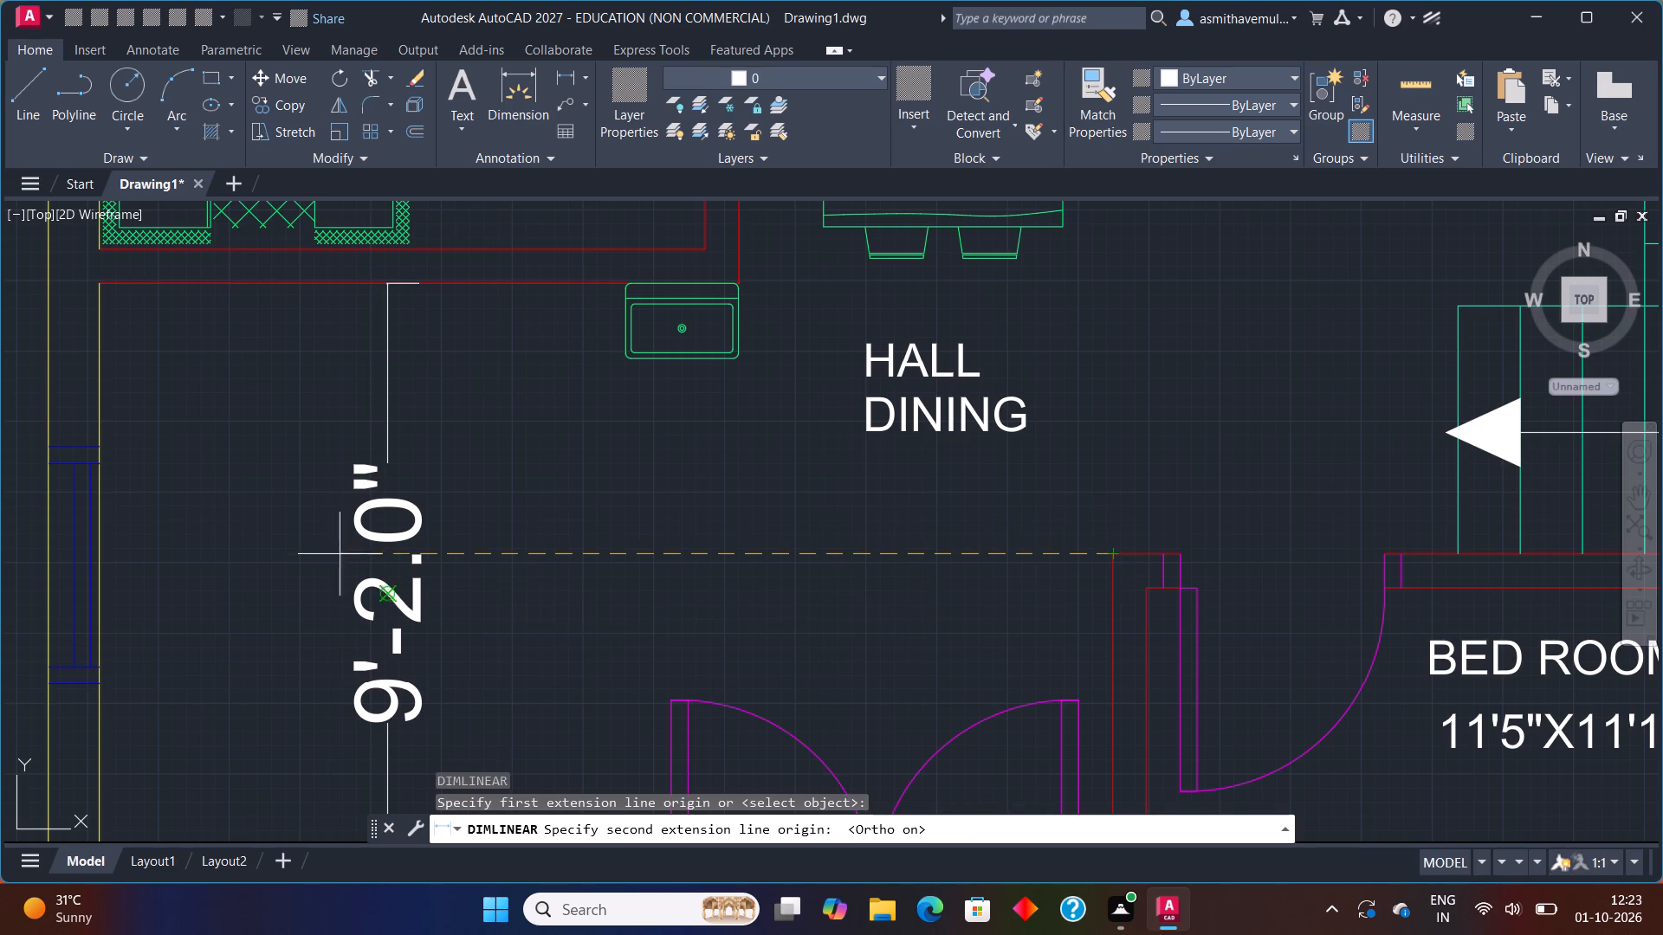
left_click(100, 552)
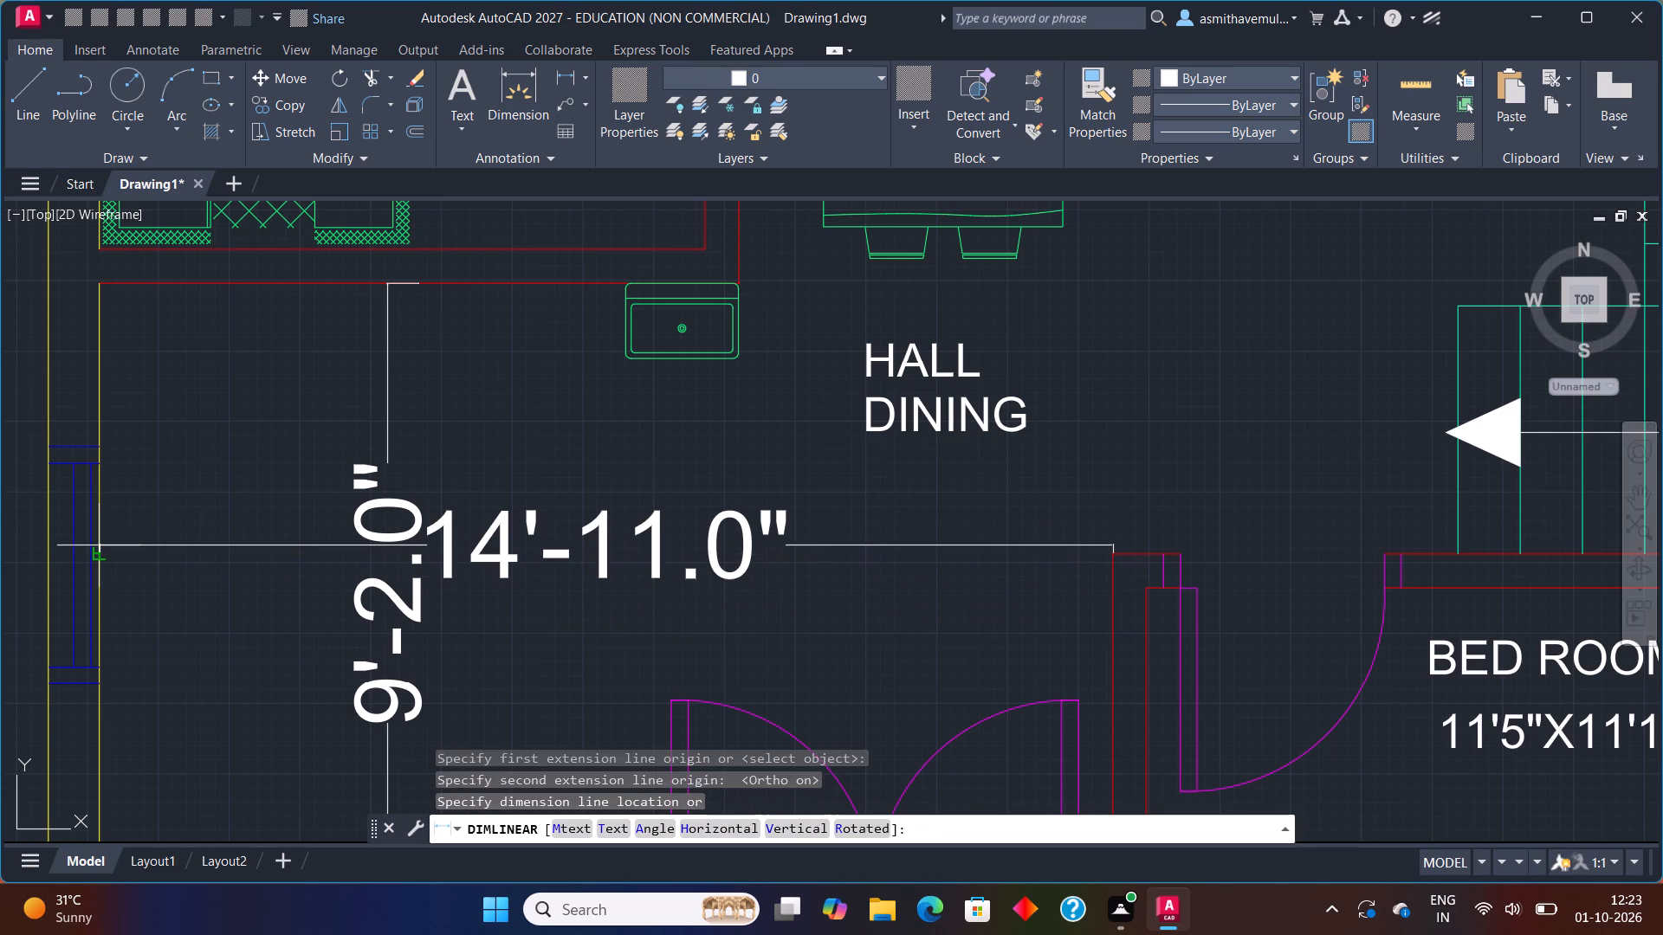
left_click(99, 545)
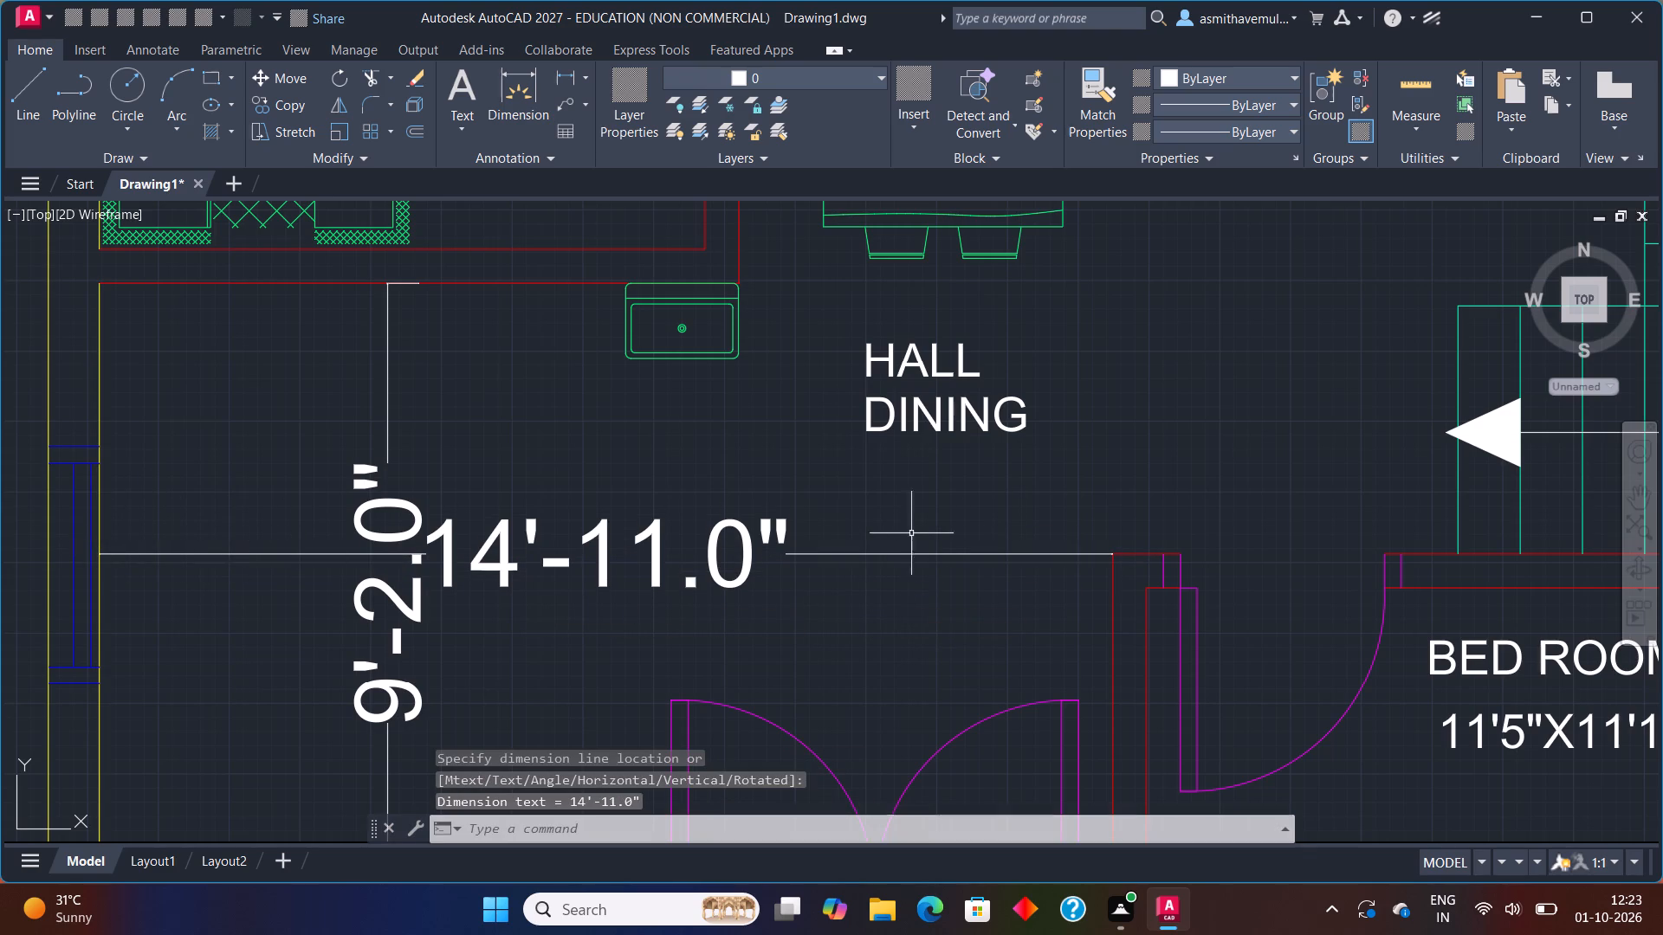
Add a vertical linear dimension for the upper stair flight's width, placed just west of the flight in the hall.
scroll(962, 526, "down", 2)
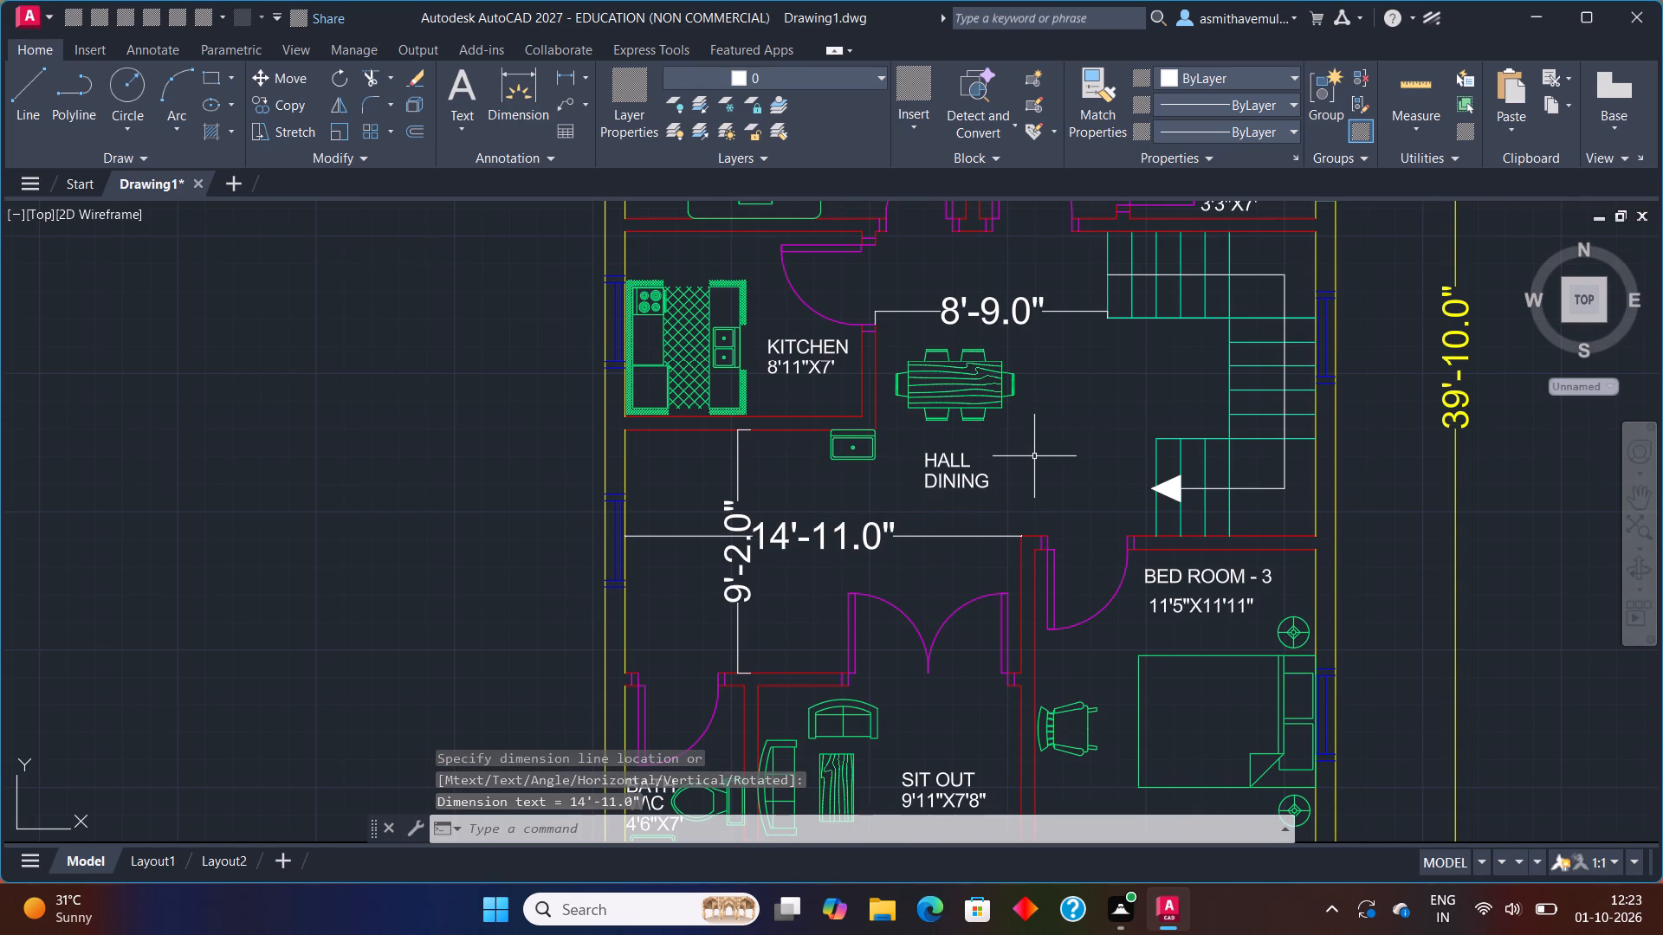
middle_click_drag(1035, 455, 856, 480)
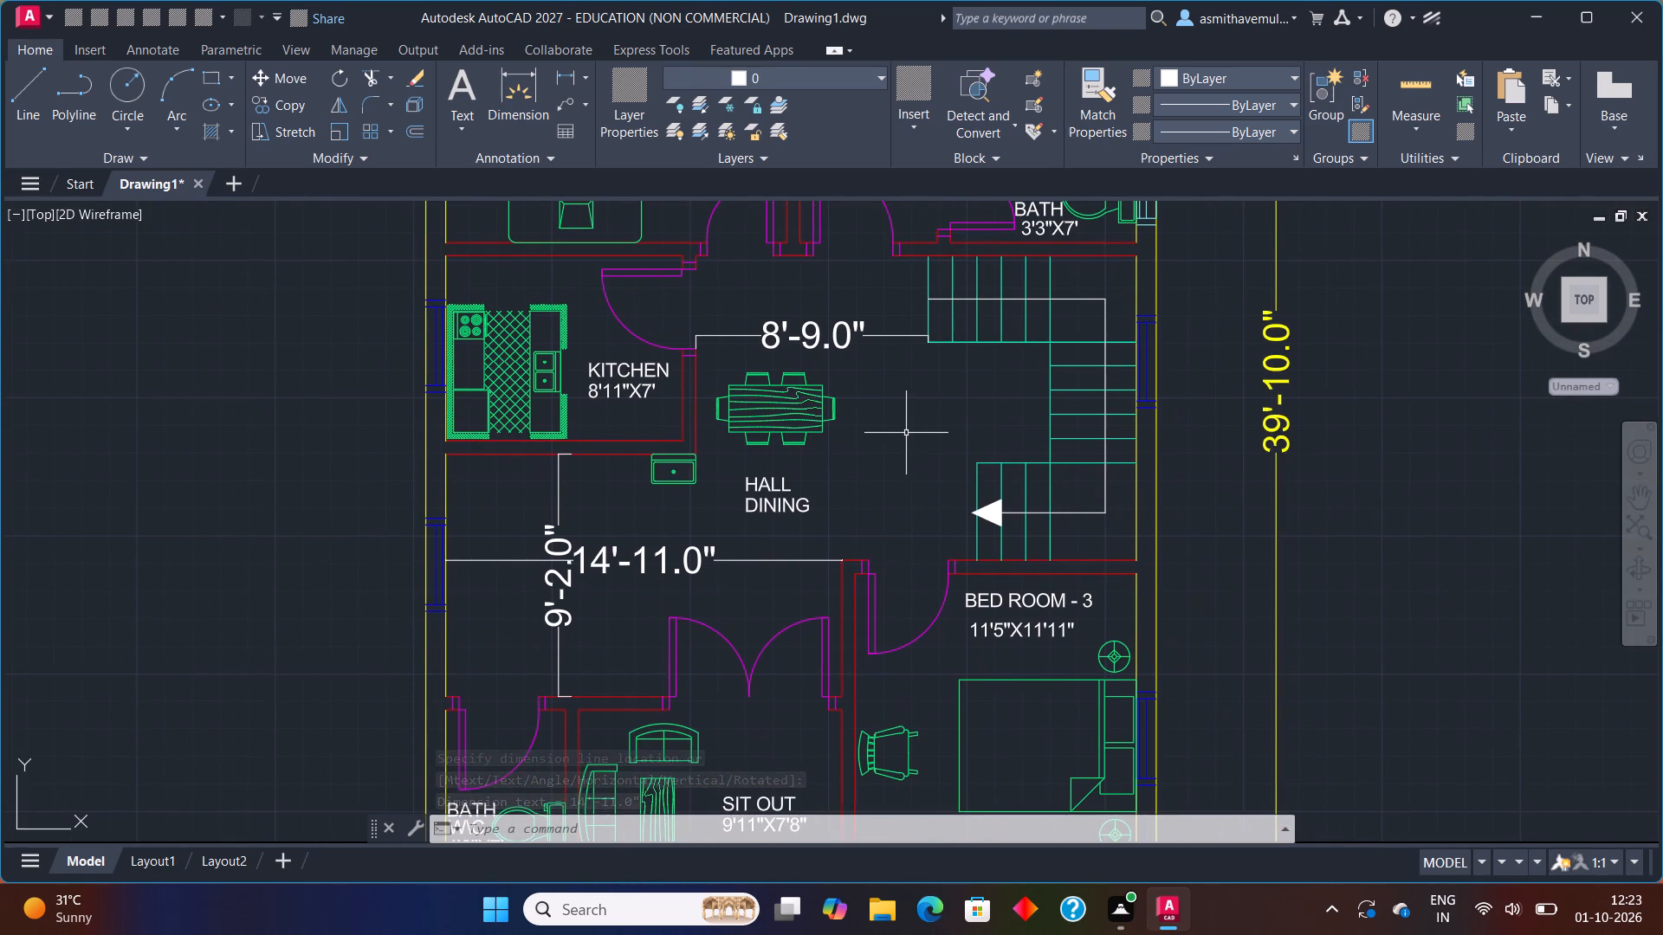
scroll(909, 433, "down", 1)
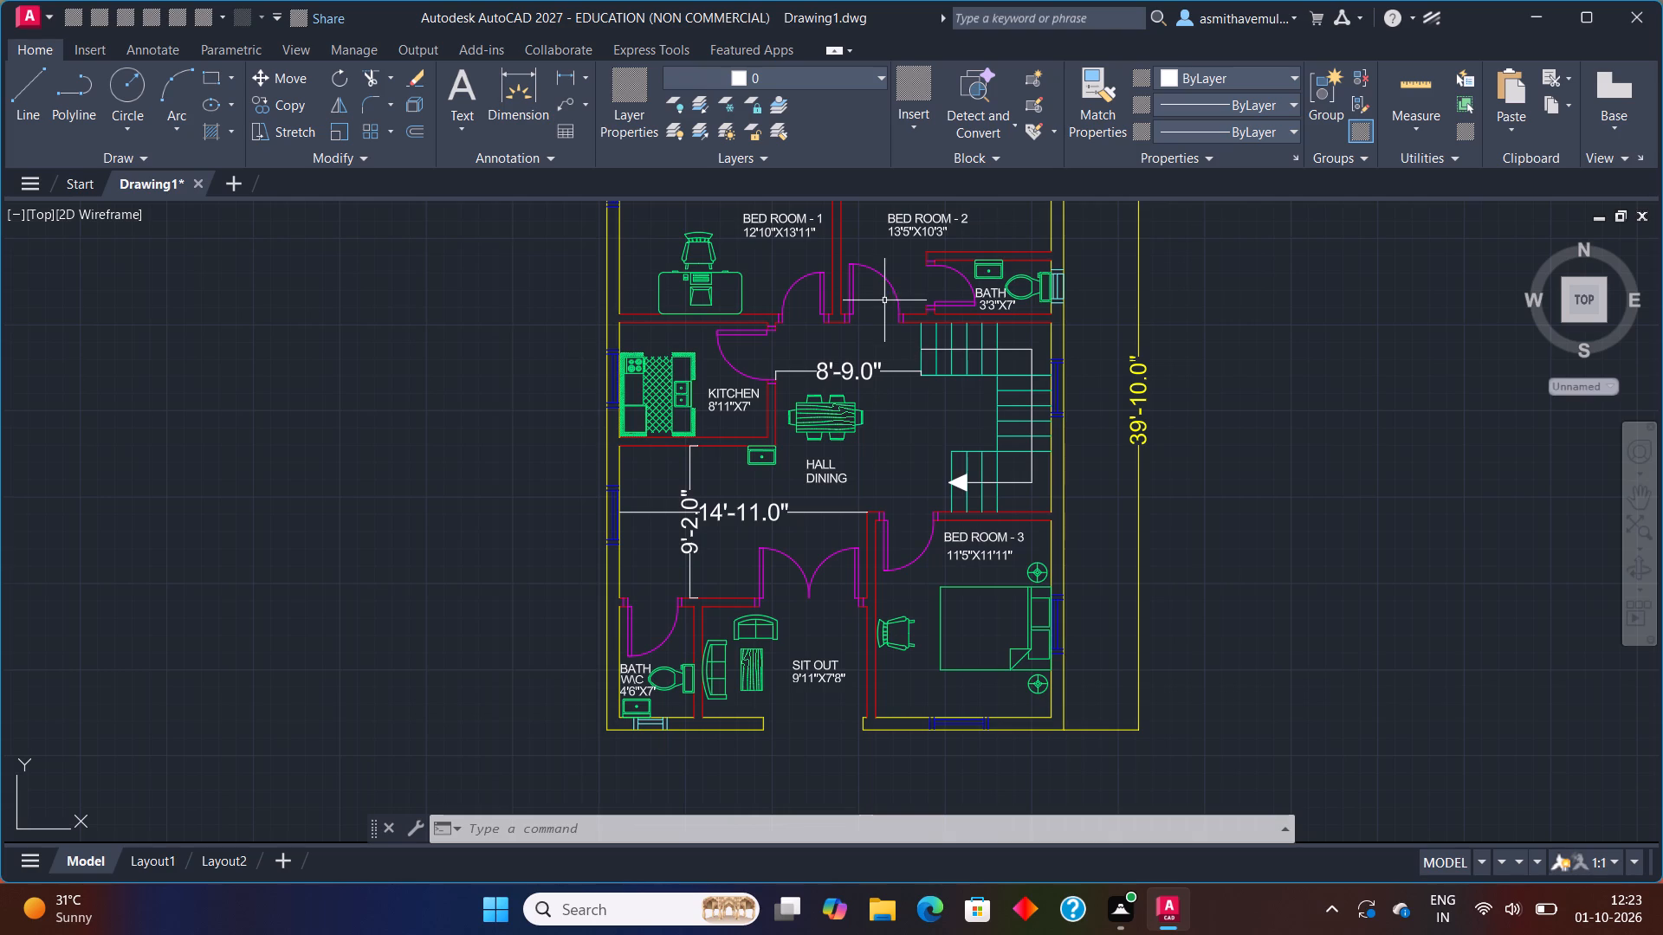
middle_click_drag(918, 366, 911, 377)
scroll(909, 371, "up", 2)
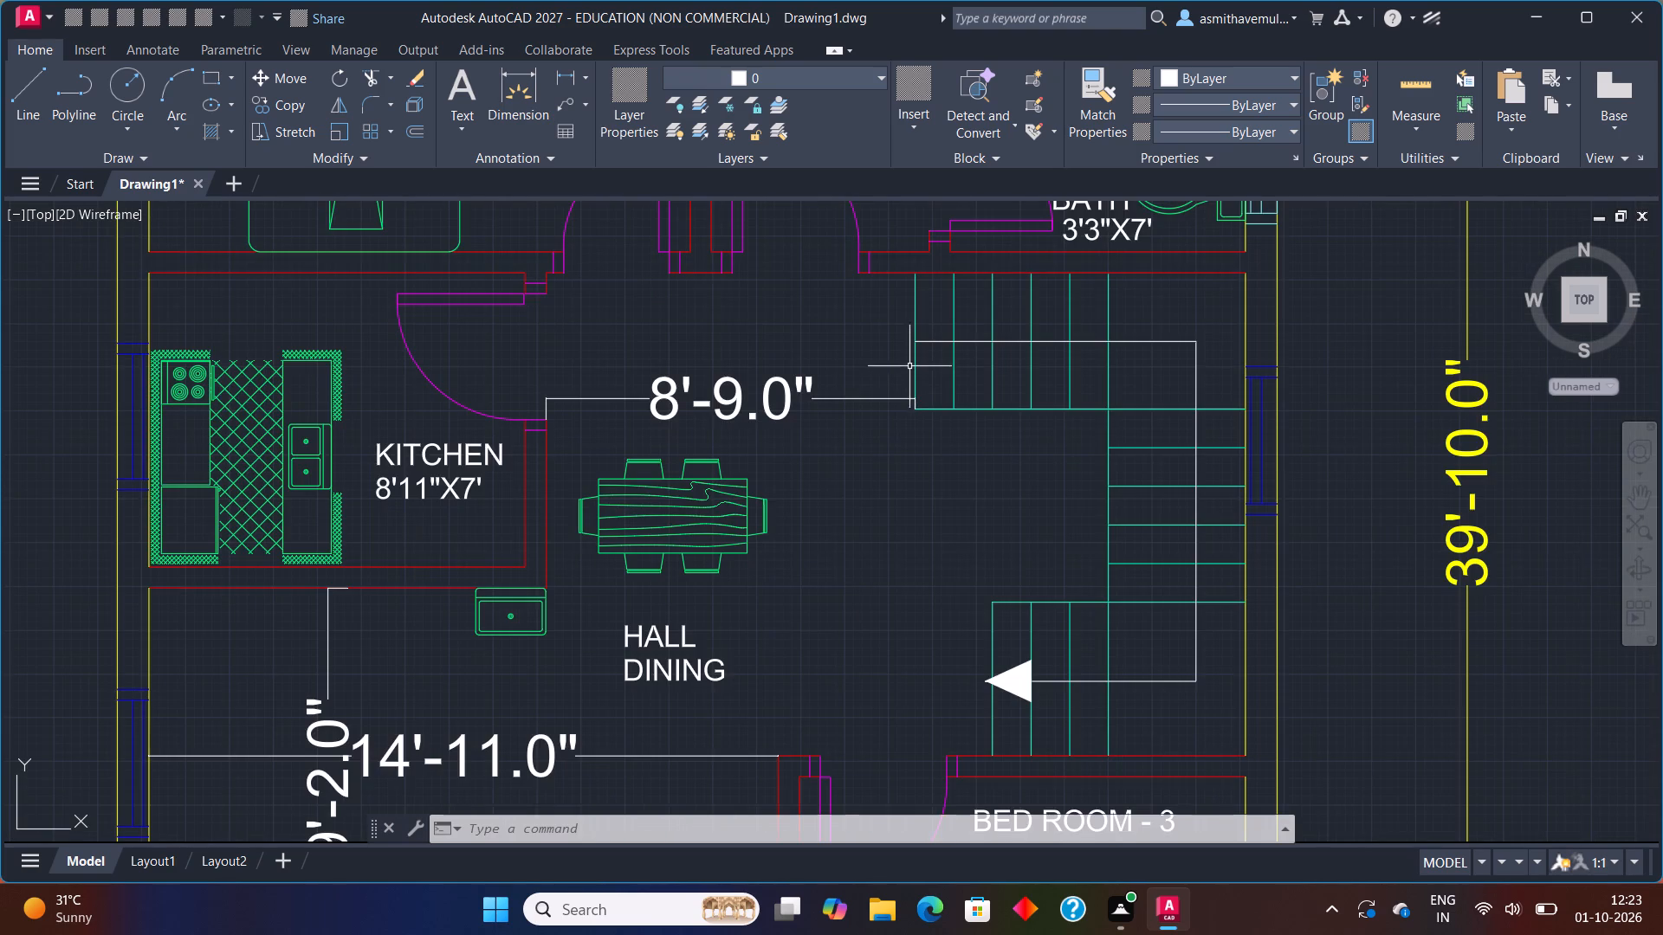
middle_click_drag(909, 361, 858, 395)
scroll(859, 390, "up", 1)
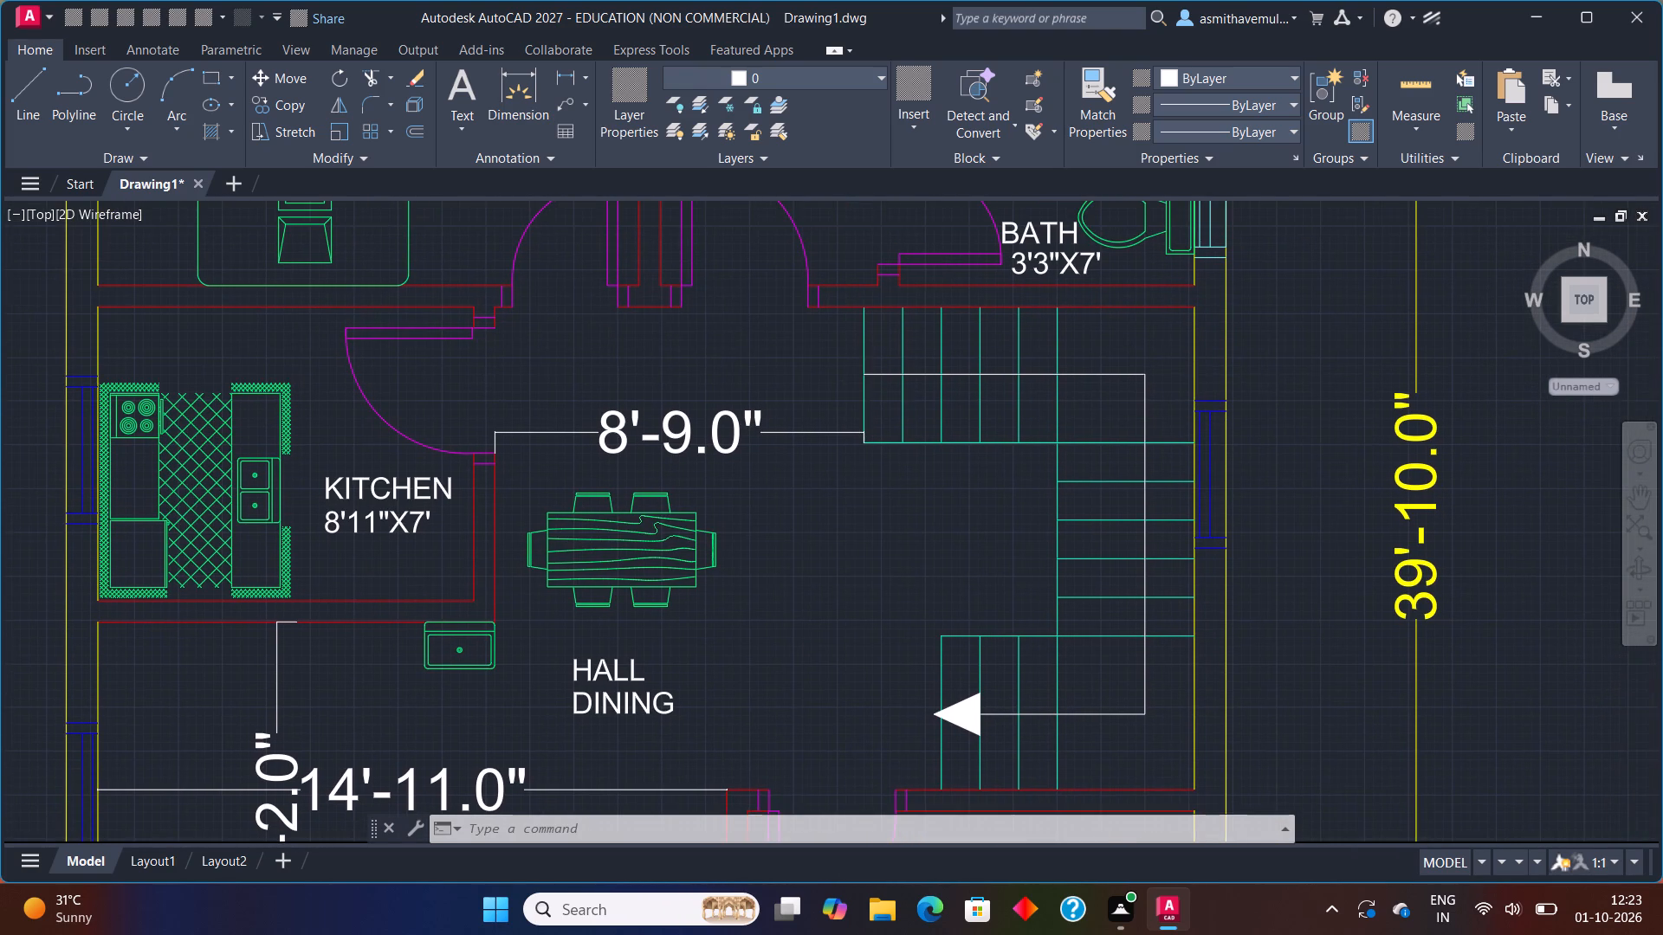
type("DLI")
key("Return")
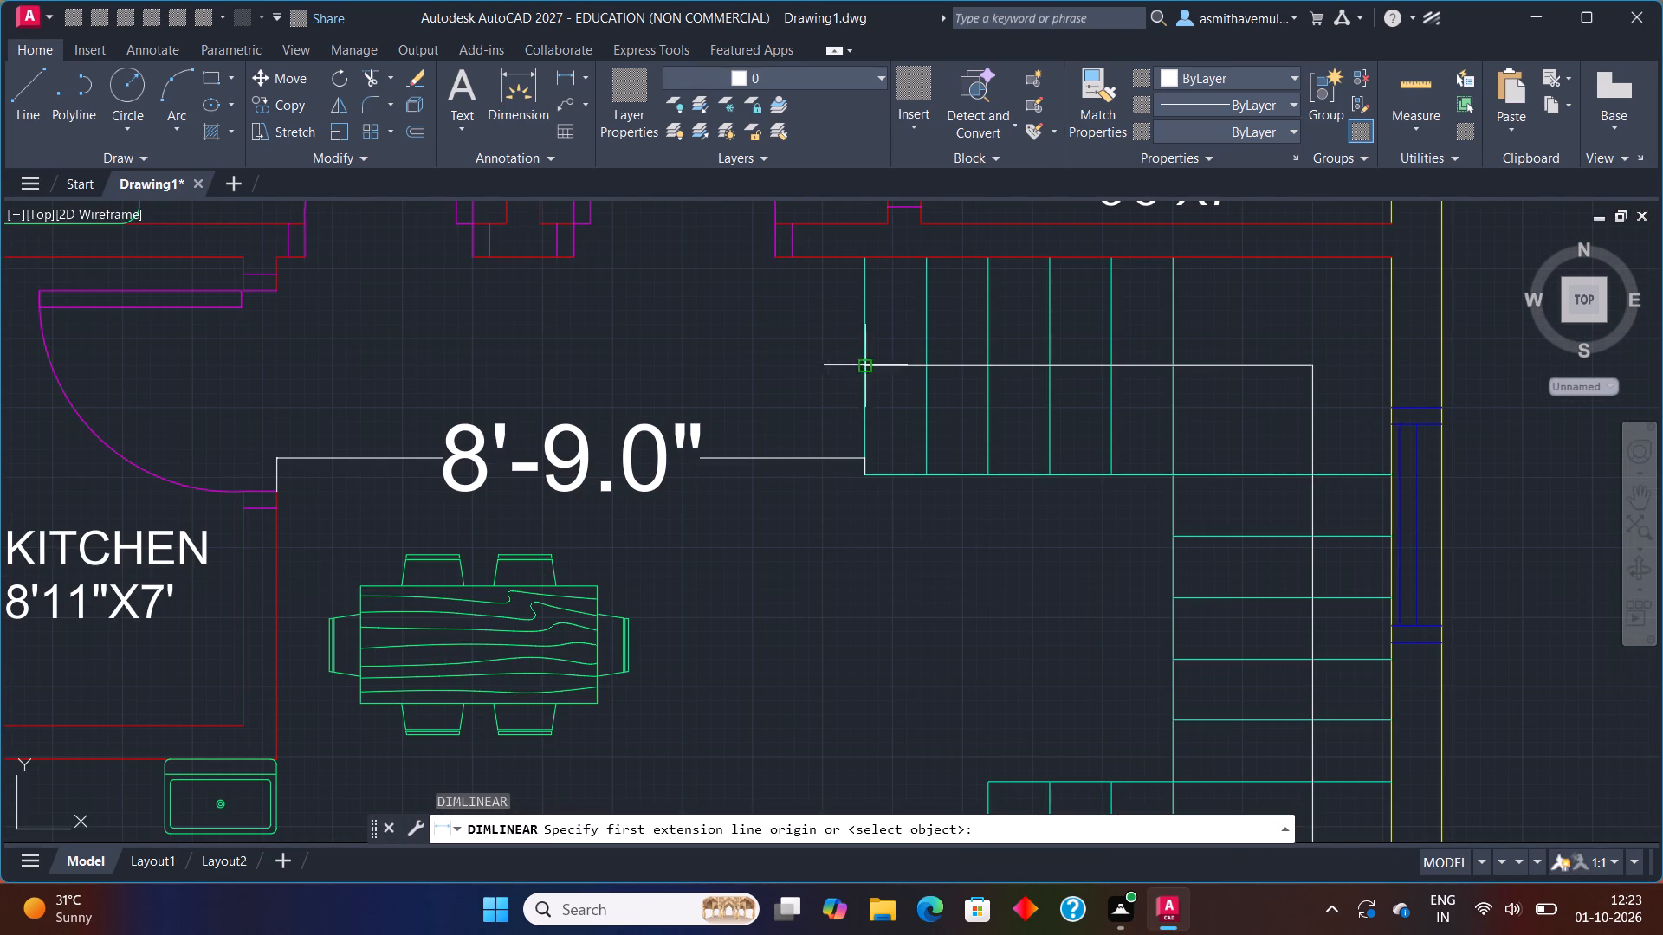
left_click(838, 259)
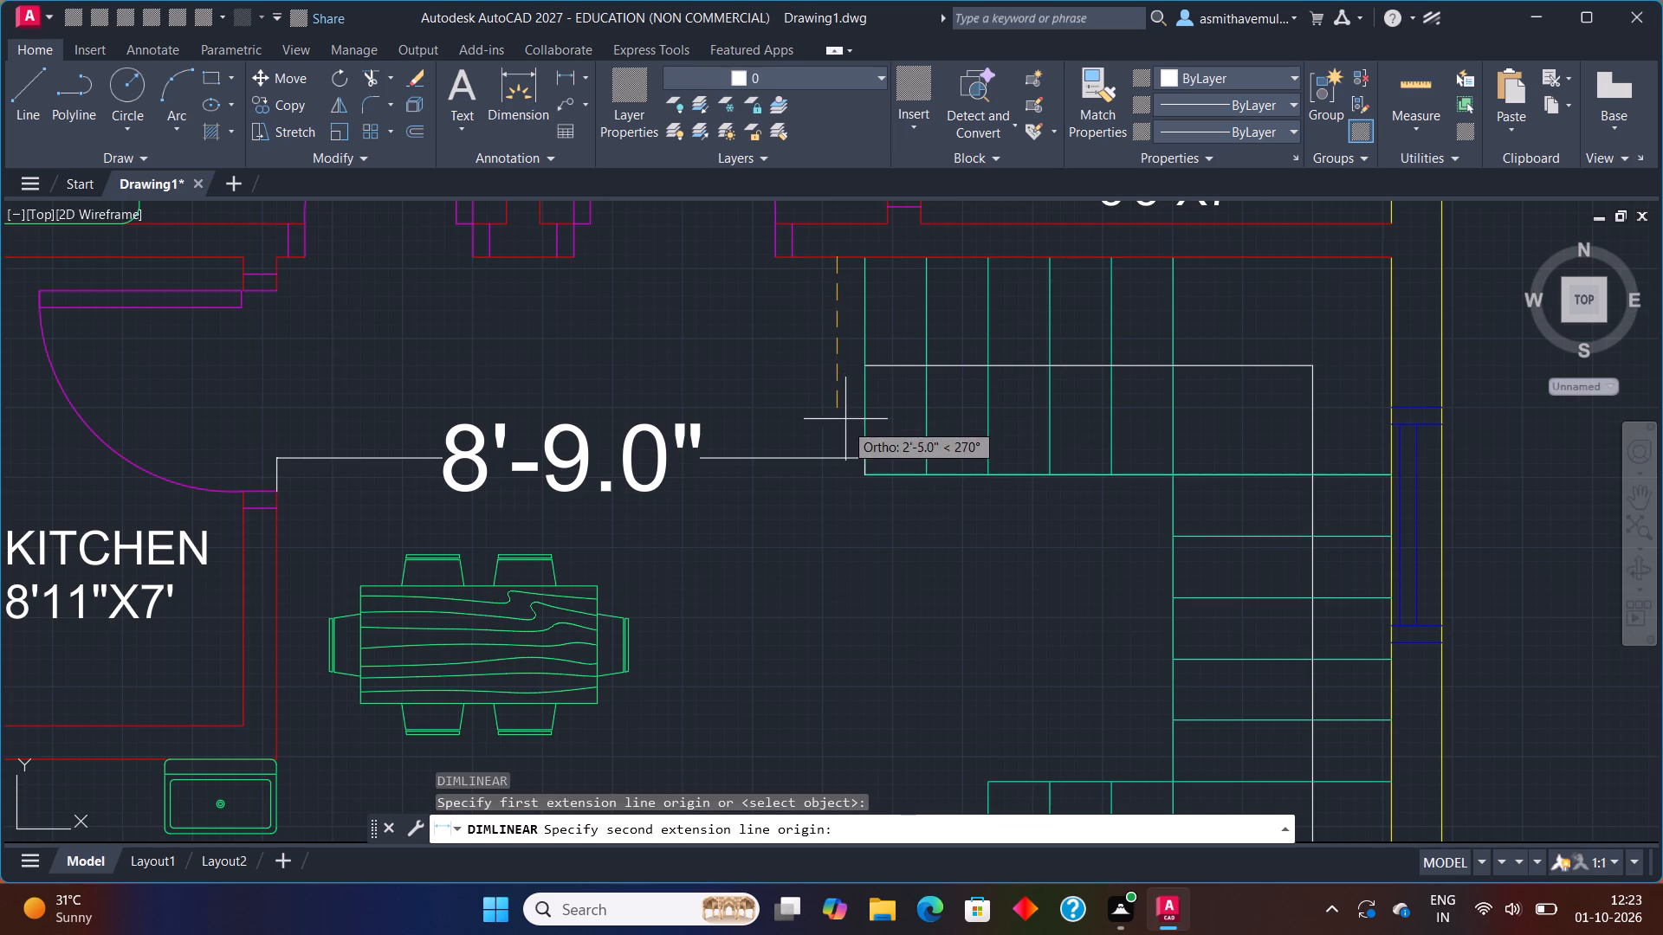
left_click(836, 476)
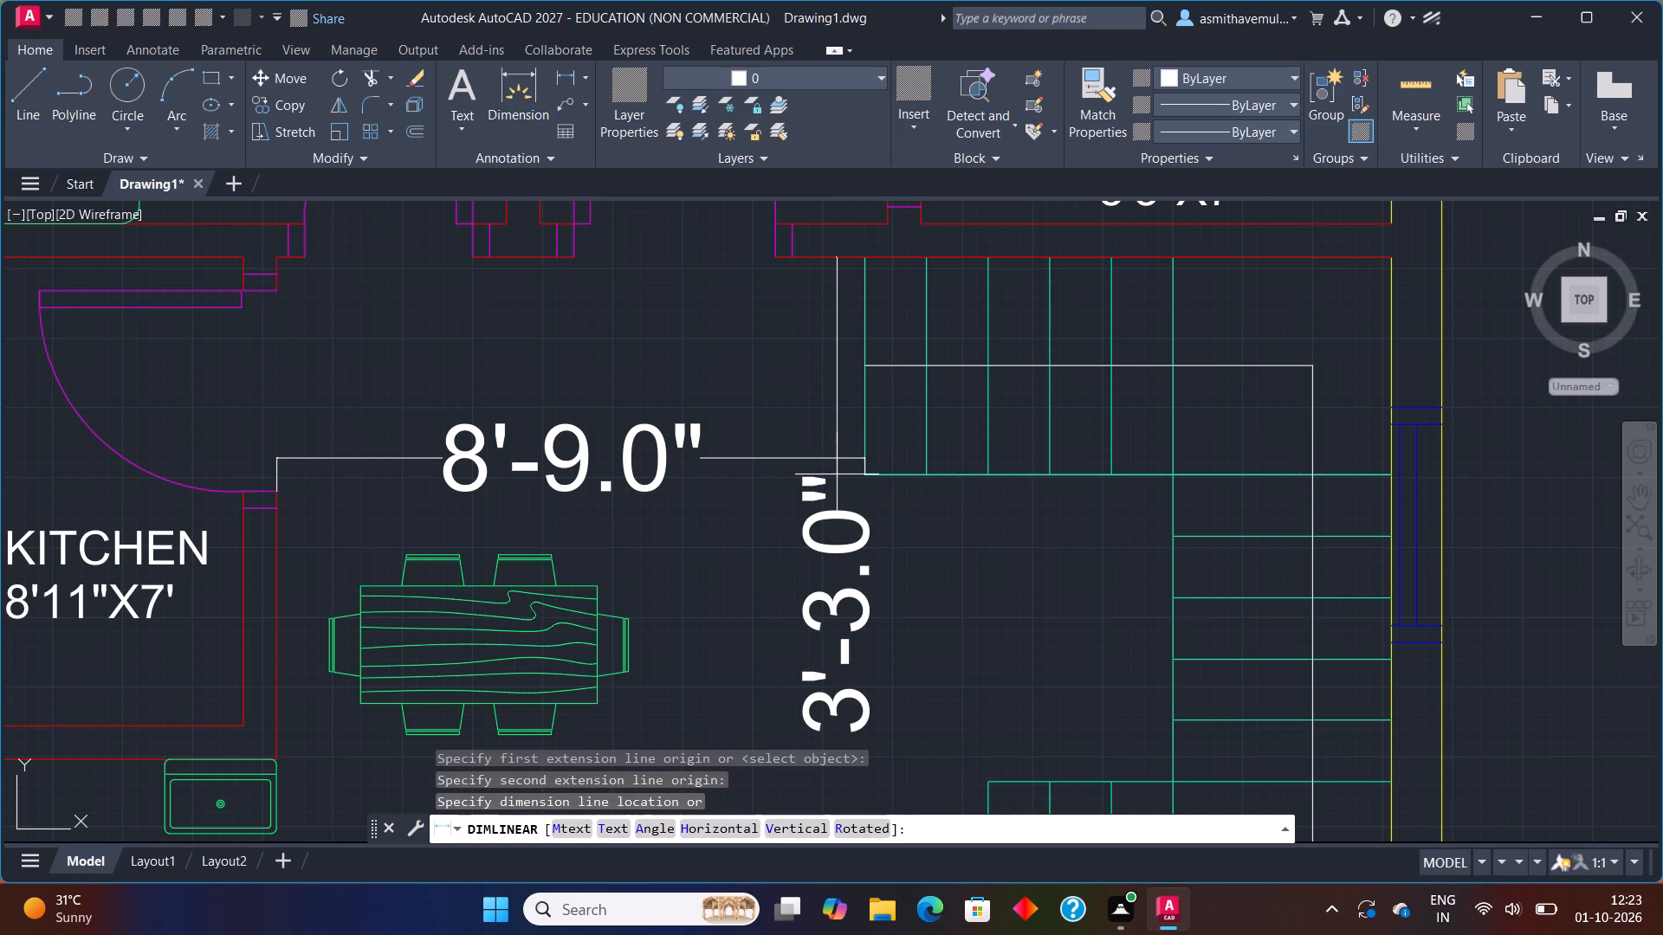
left_click(819, 477)
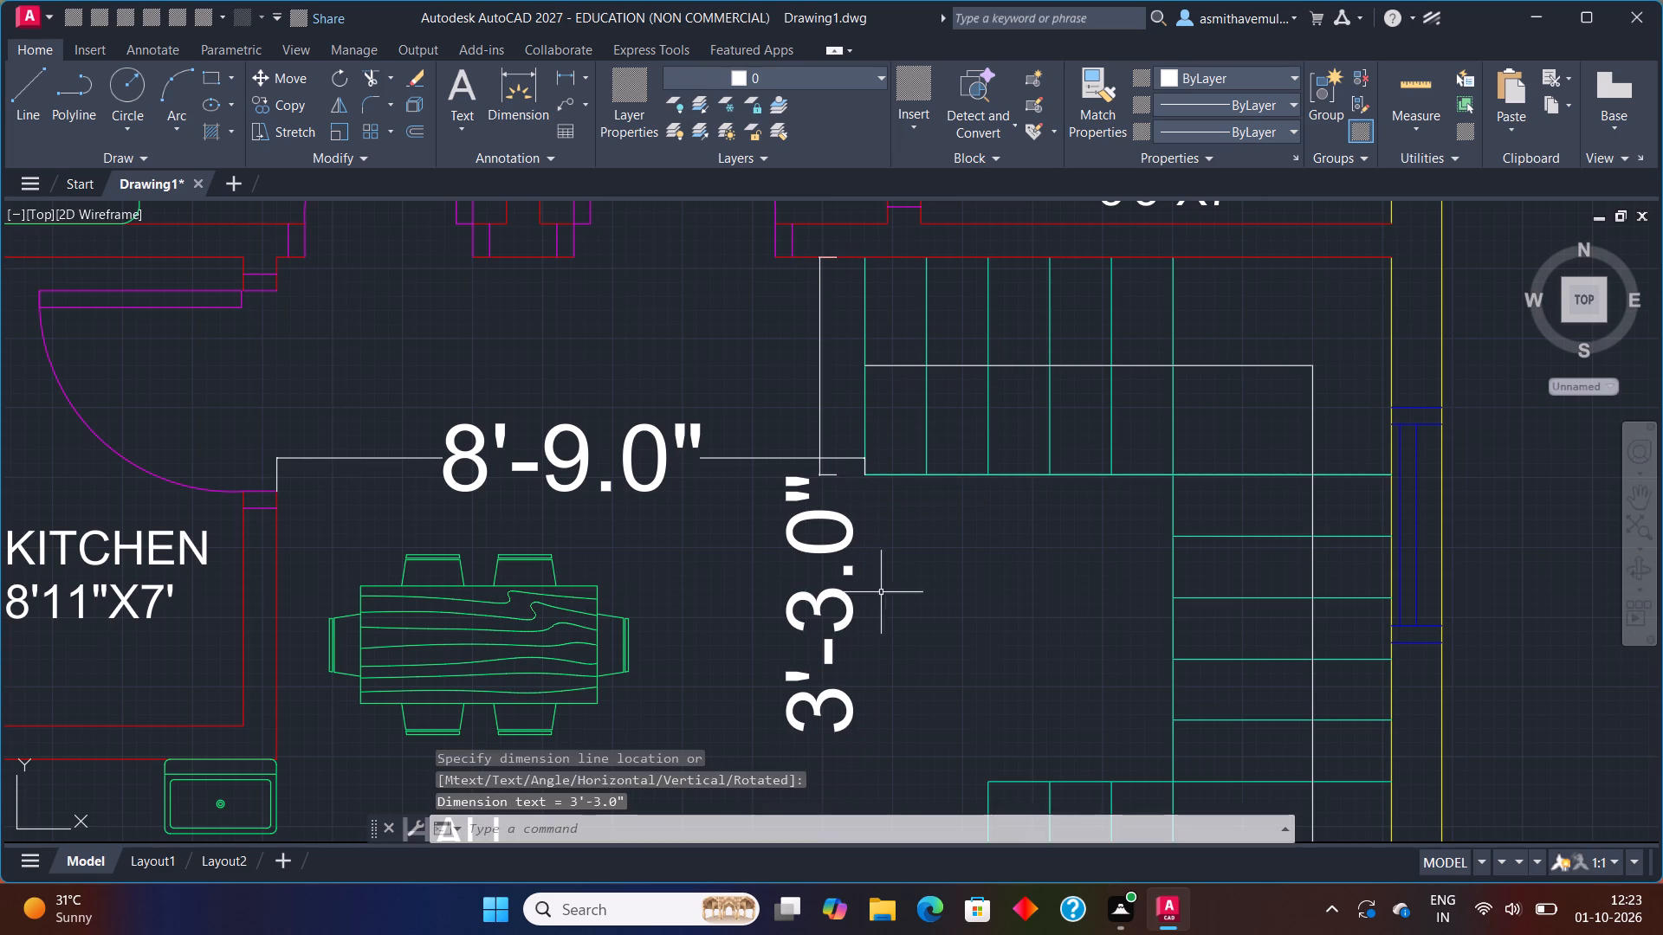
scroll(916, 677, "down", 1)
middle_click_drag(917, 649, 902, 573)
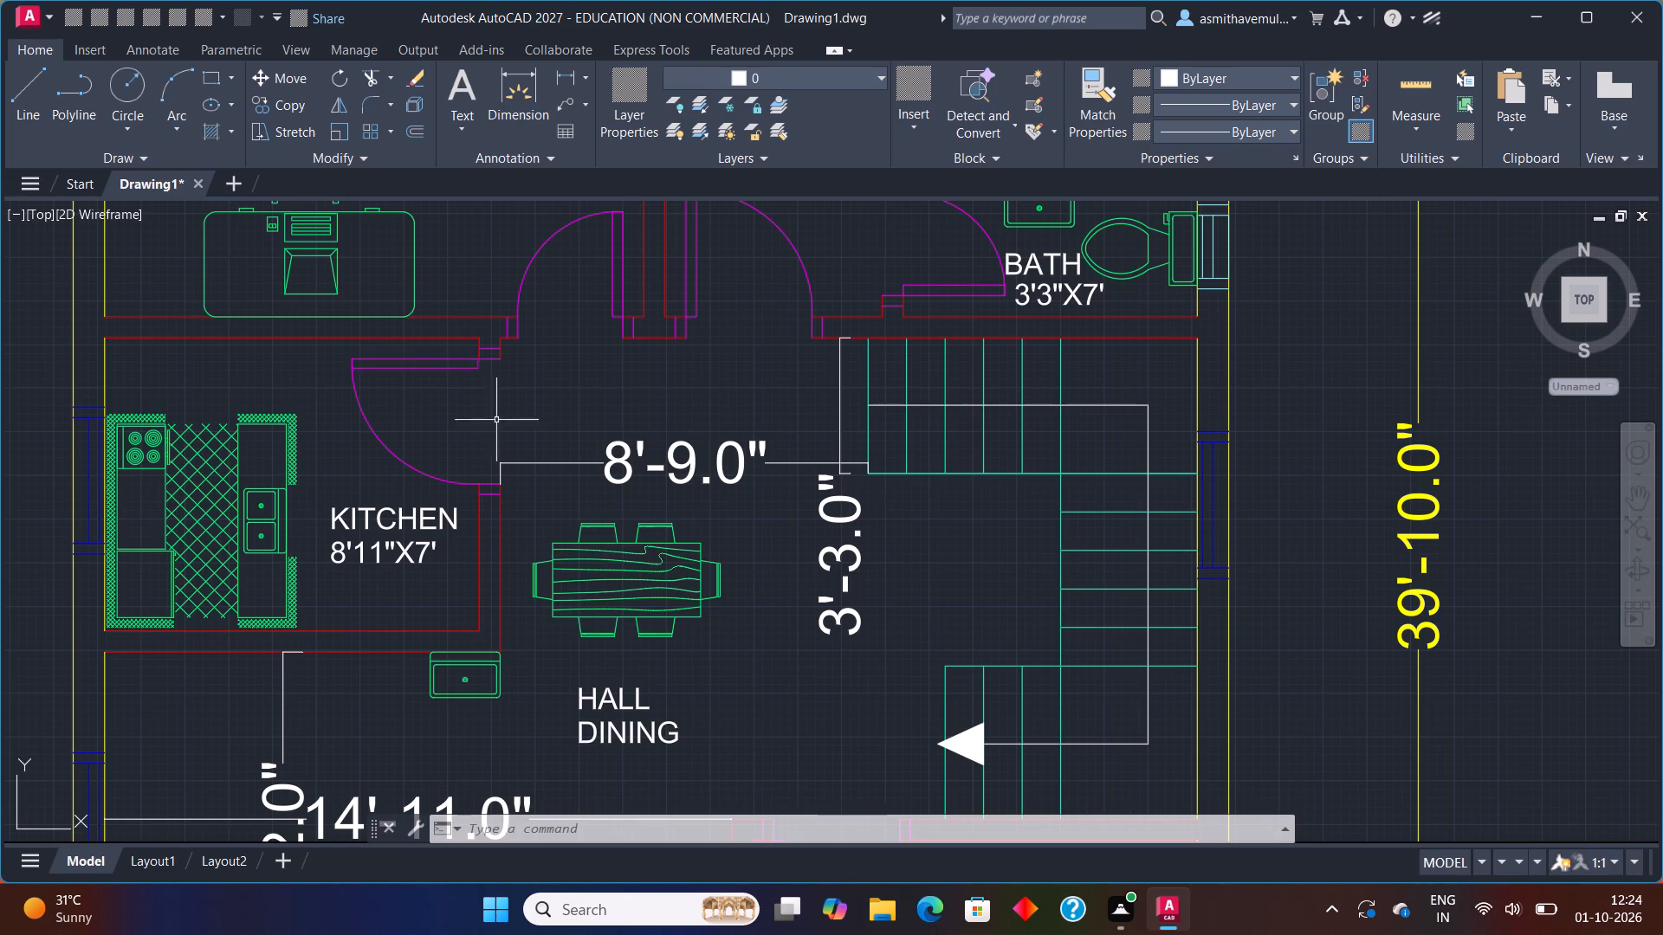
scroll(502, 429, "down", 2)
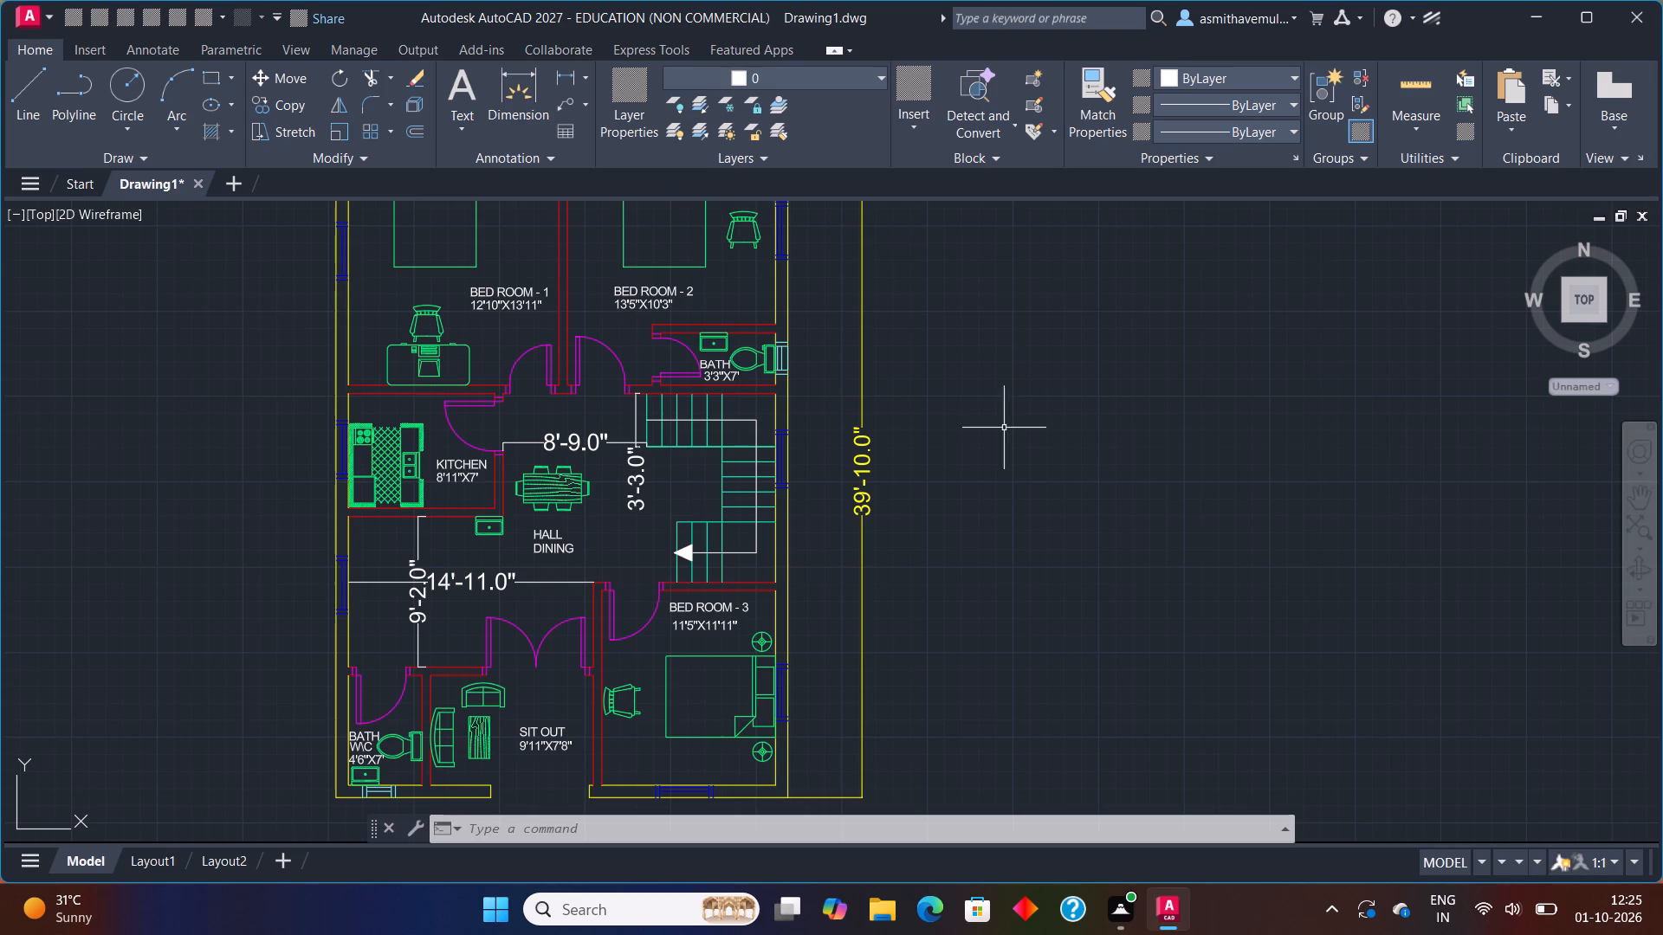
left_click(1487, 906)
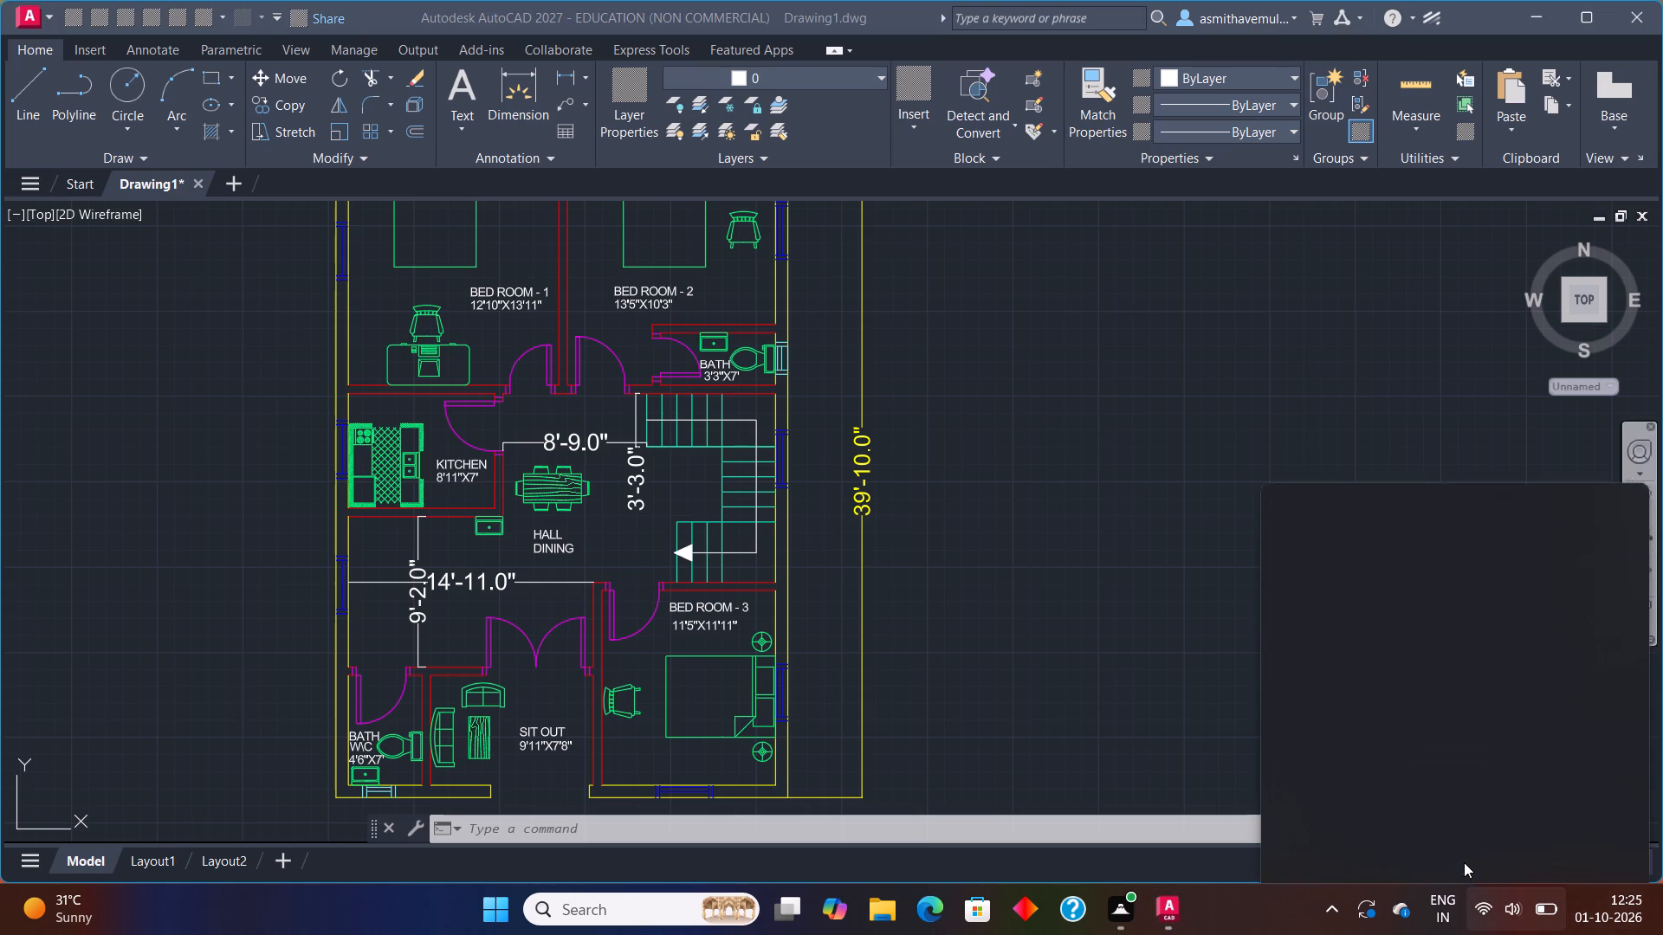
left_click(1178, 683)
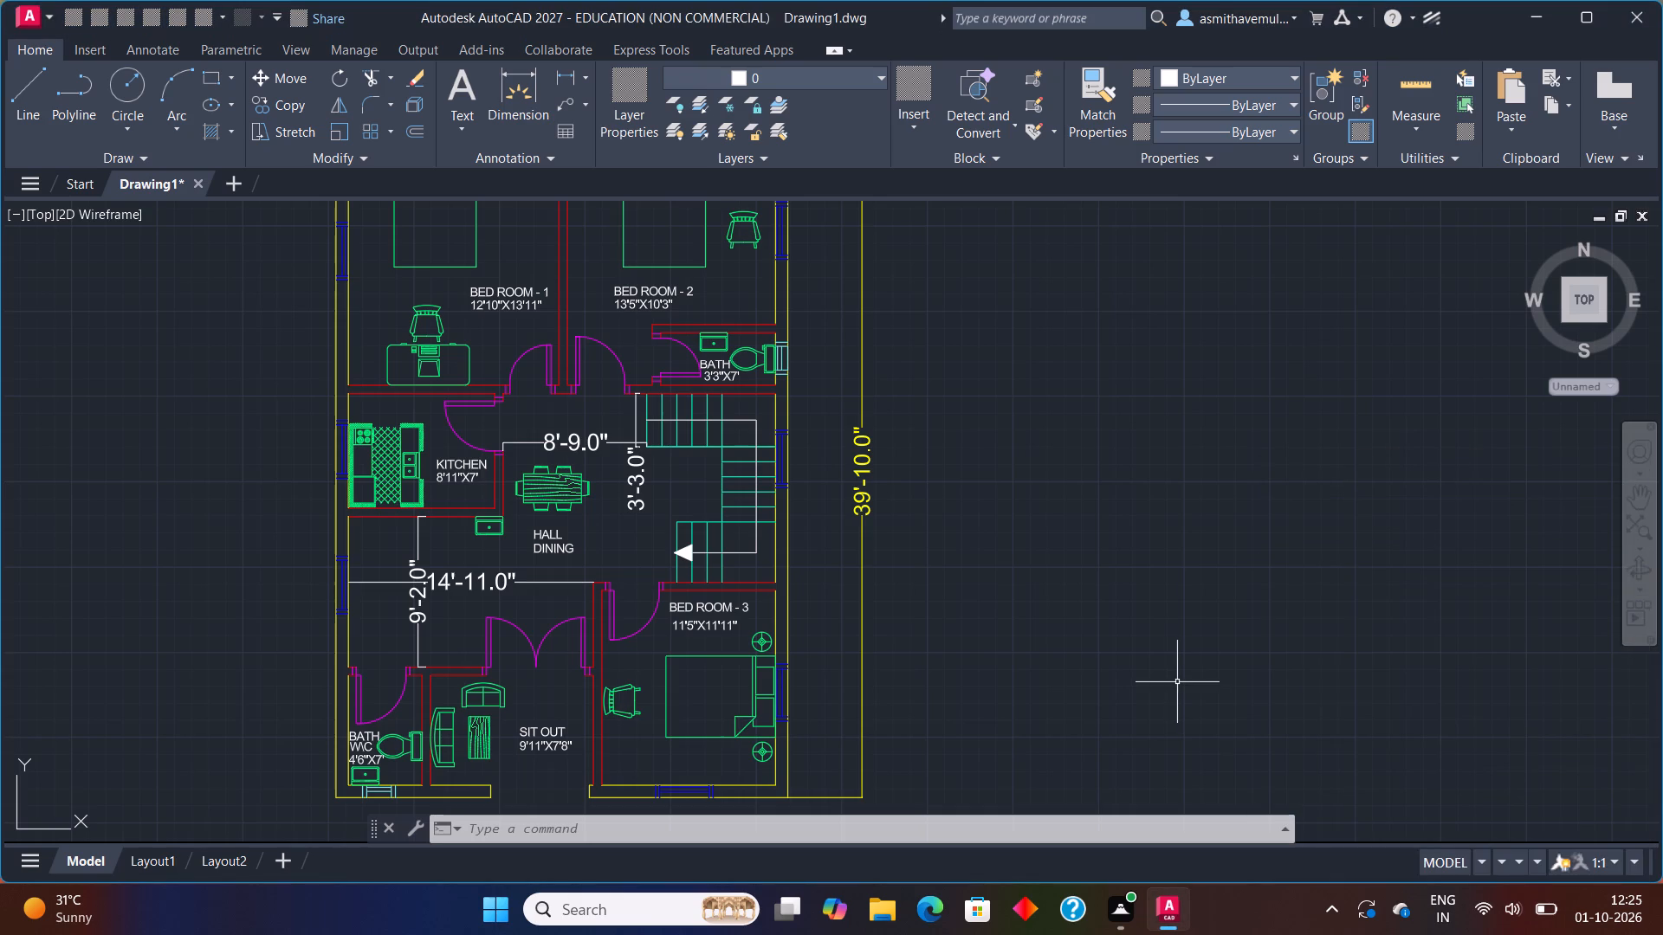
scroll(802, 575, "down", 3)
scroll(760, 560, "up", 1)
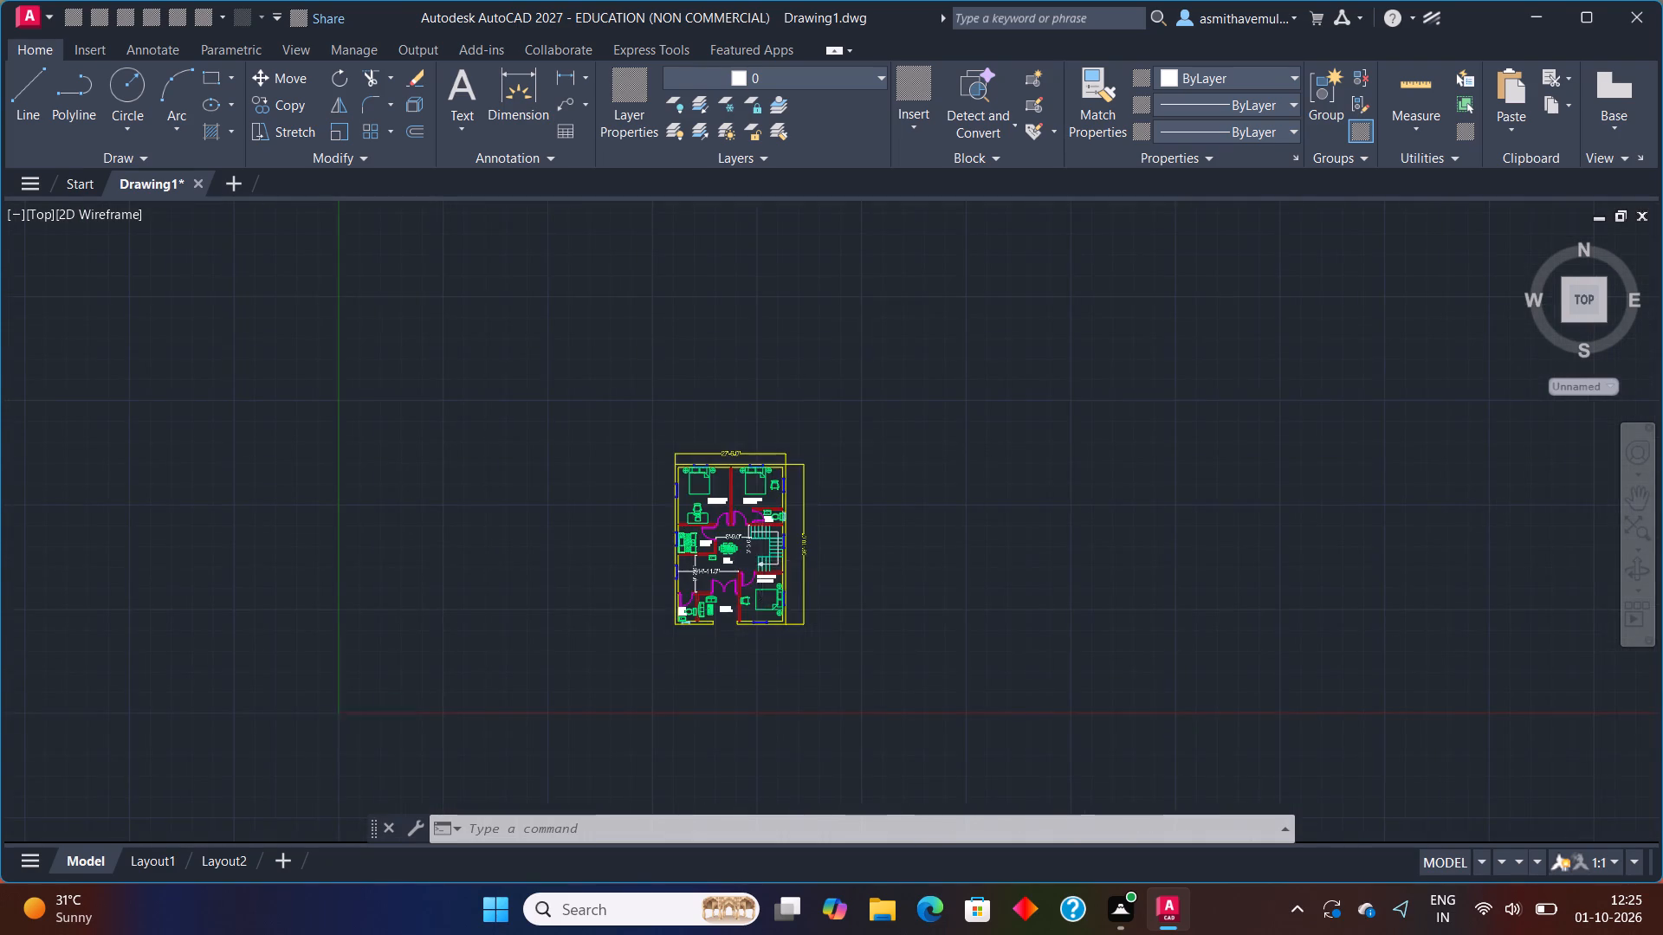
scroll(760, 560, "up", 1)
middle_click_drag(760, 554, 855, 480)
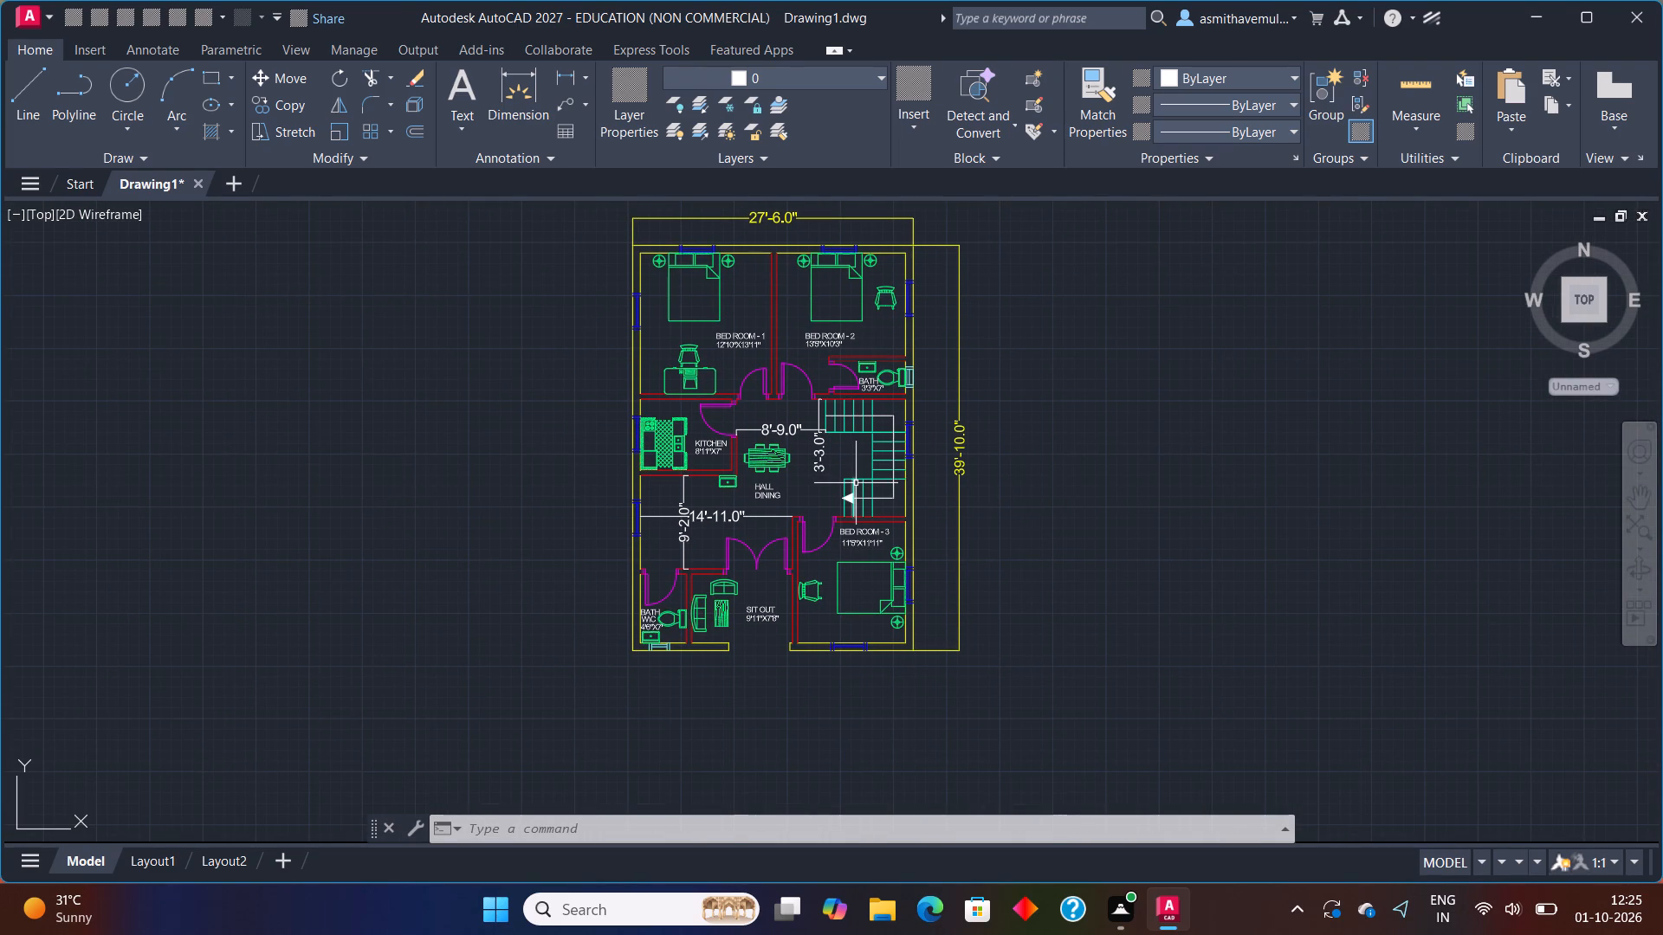
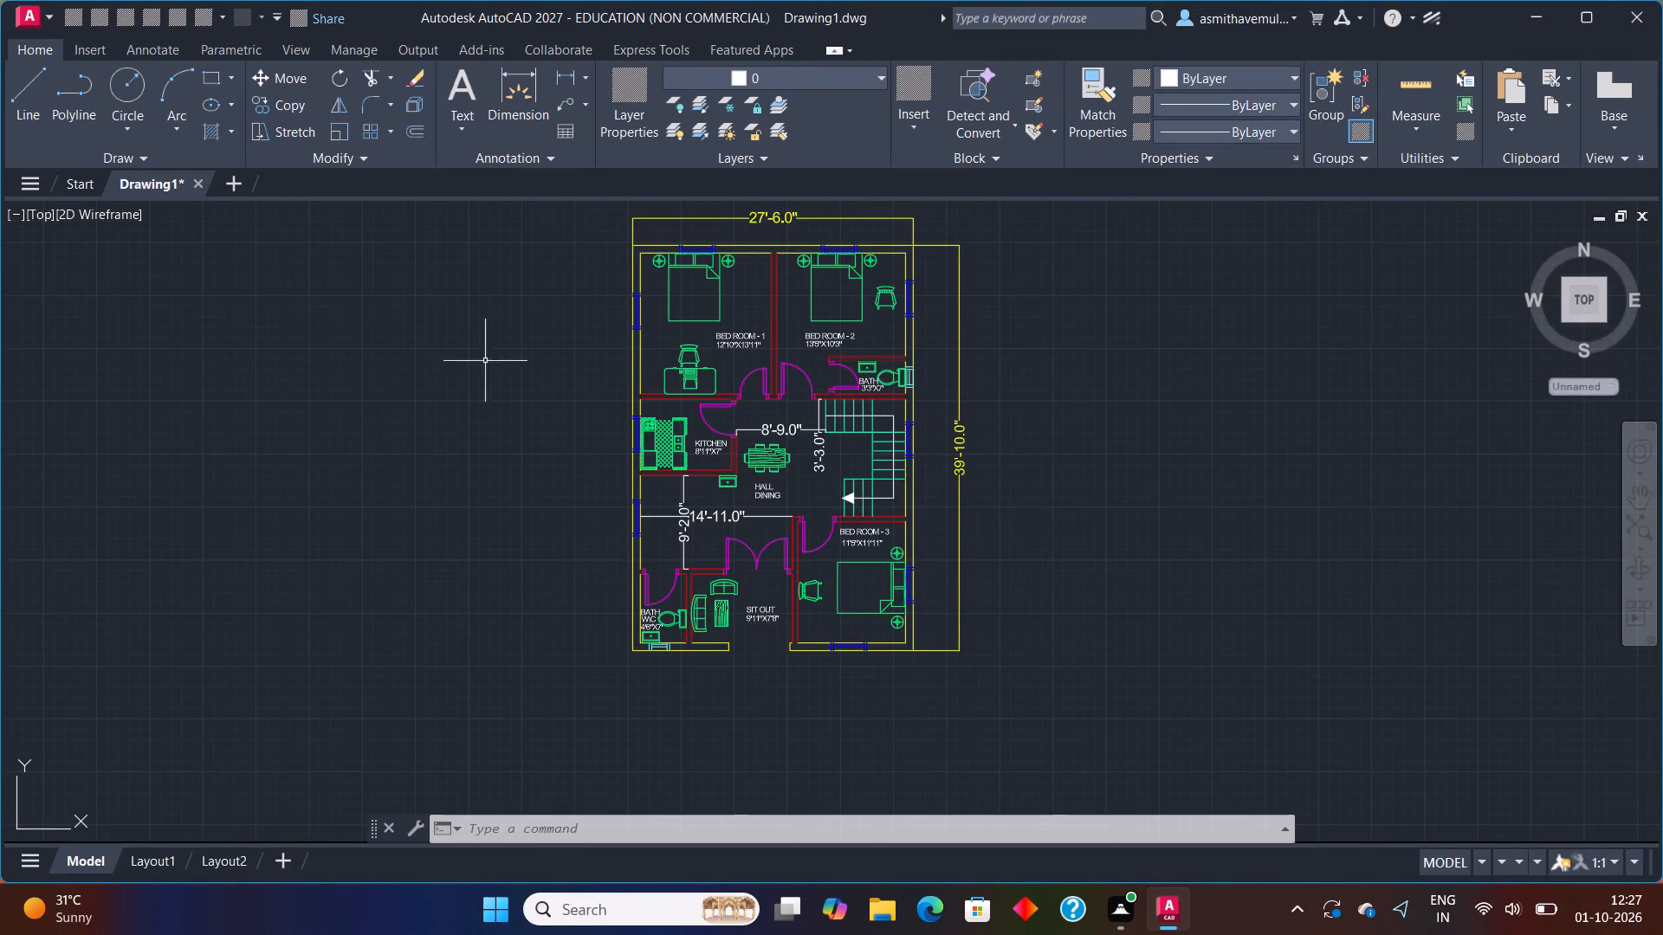
Inspect the windows, walls, doors and furniture of Bed Room 3, the sit out, the W\C bath and the hall's west side.
scroll(773, 545, "up", 4)
scroll(767, 549, "down", 3)
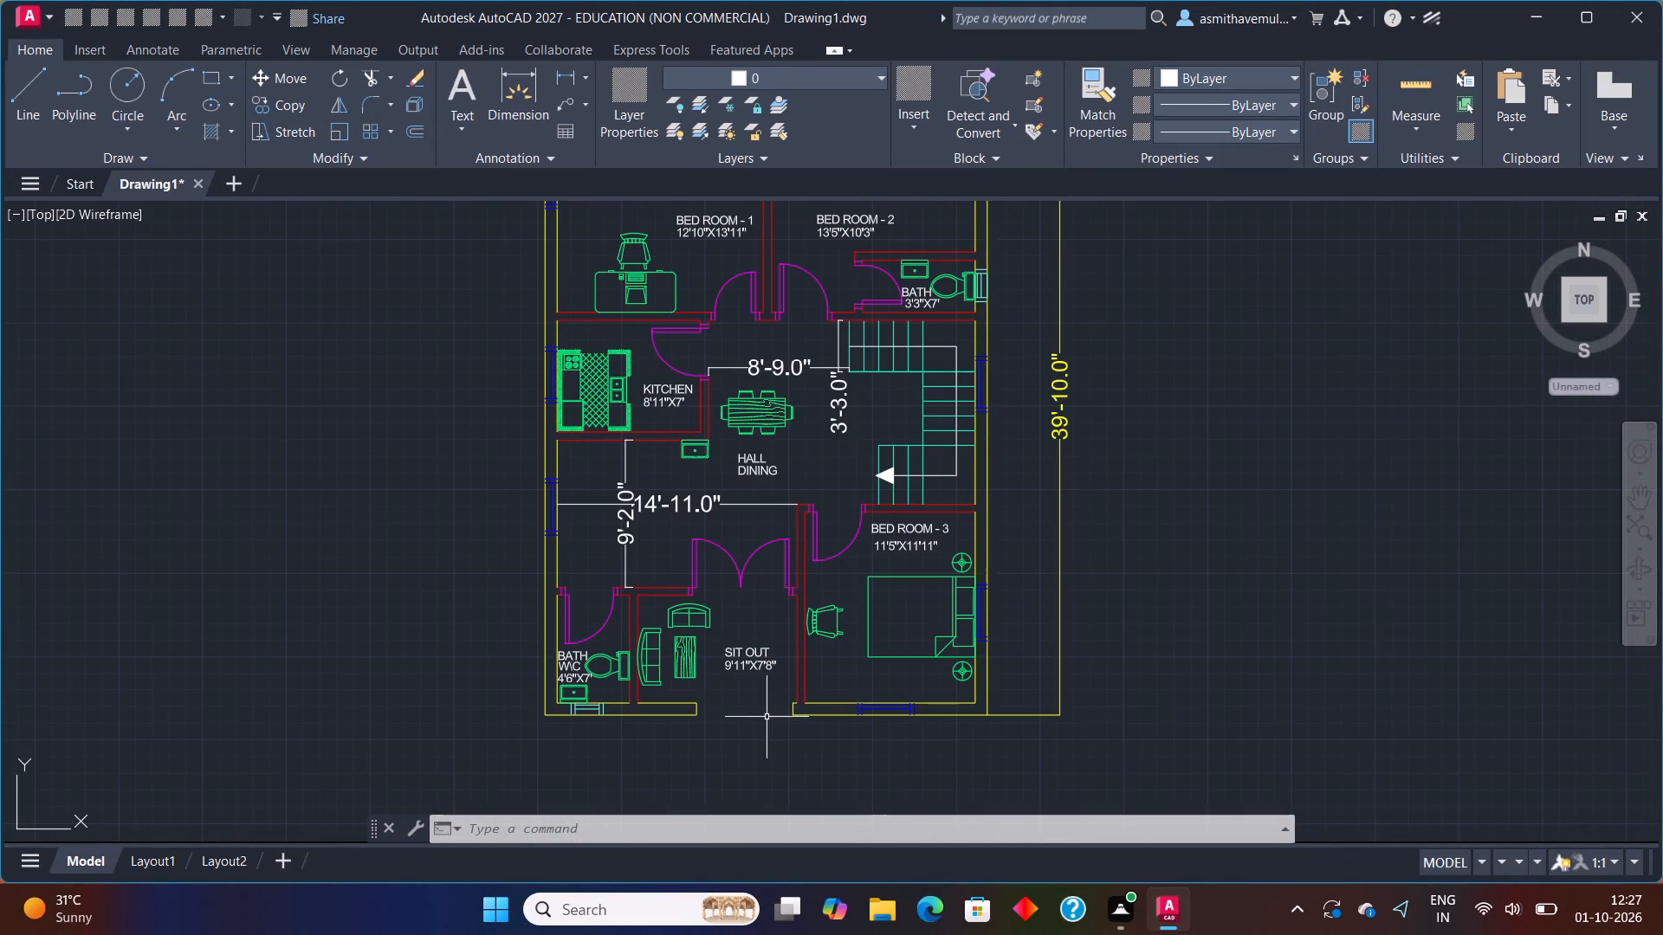
middle_click_drag(782, 695, 813, 552)
scroll(714, 573, "up", 2)
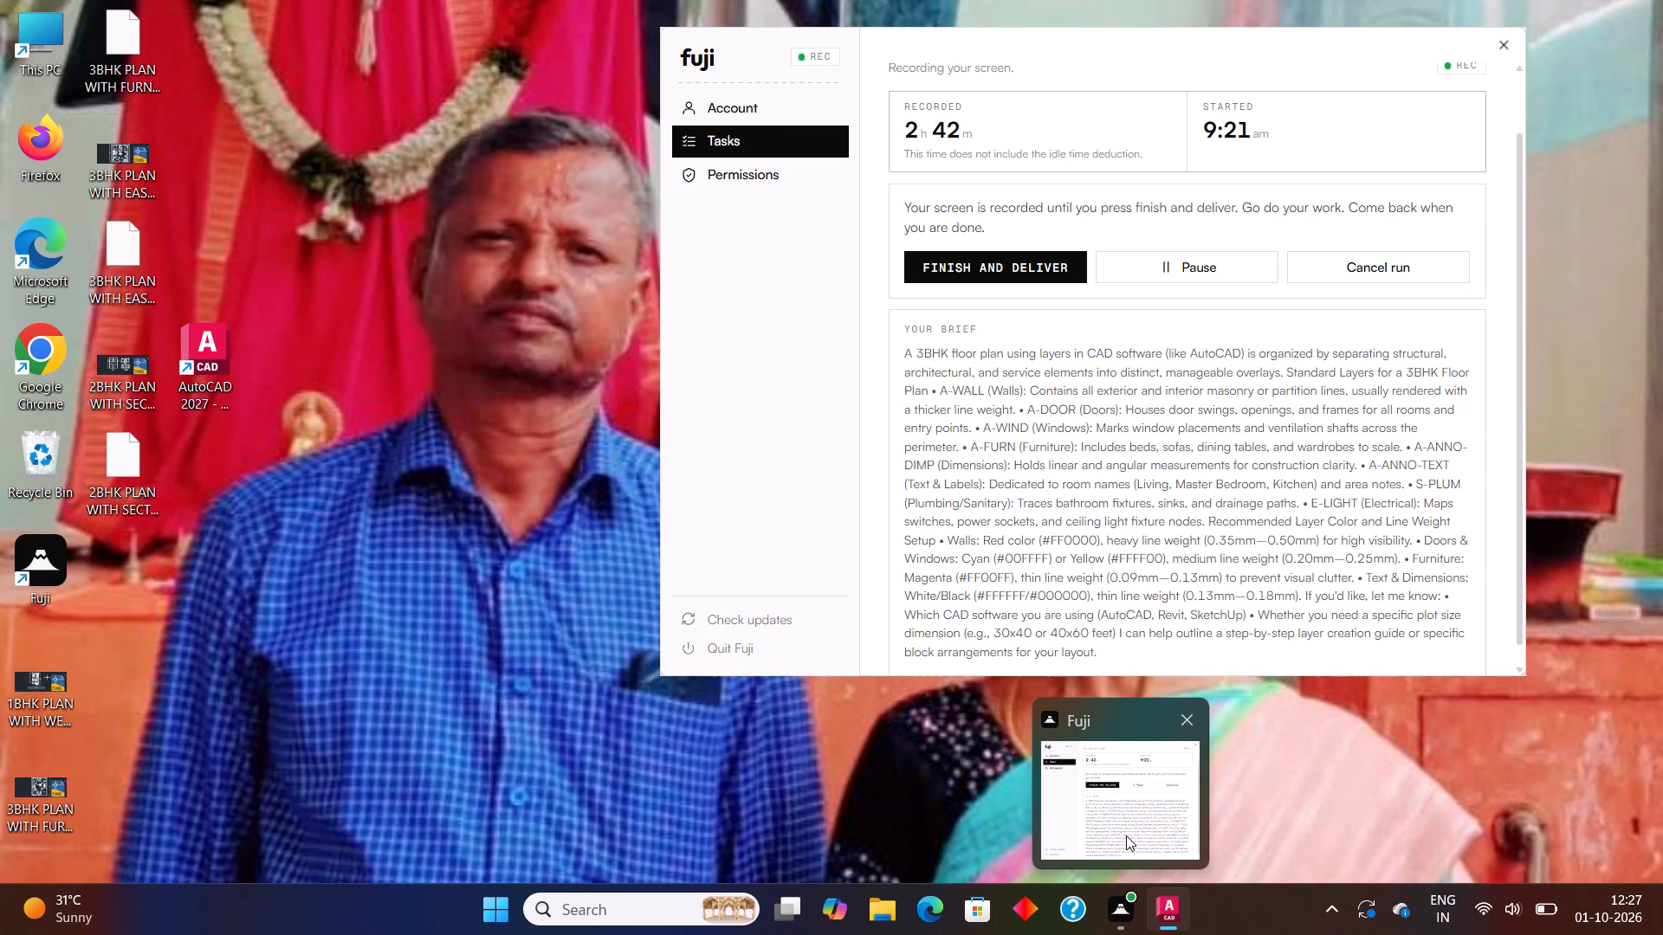
scroll(1064, 425, "down", 2)
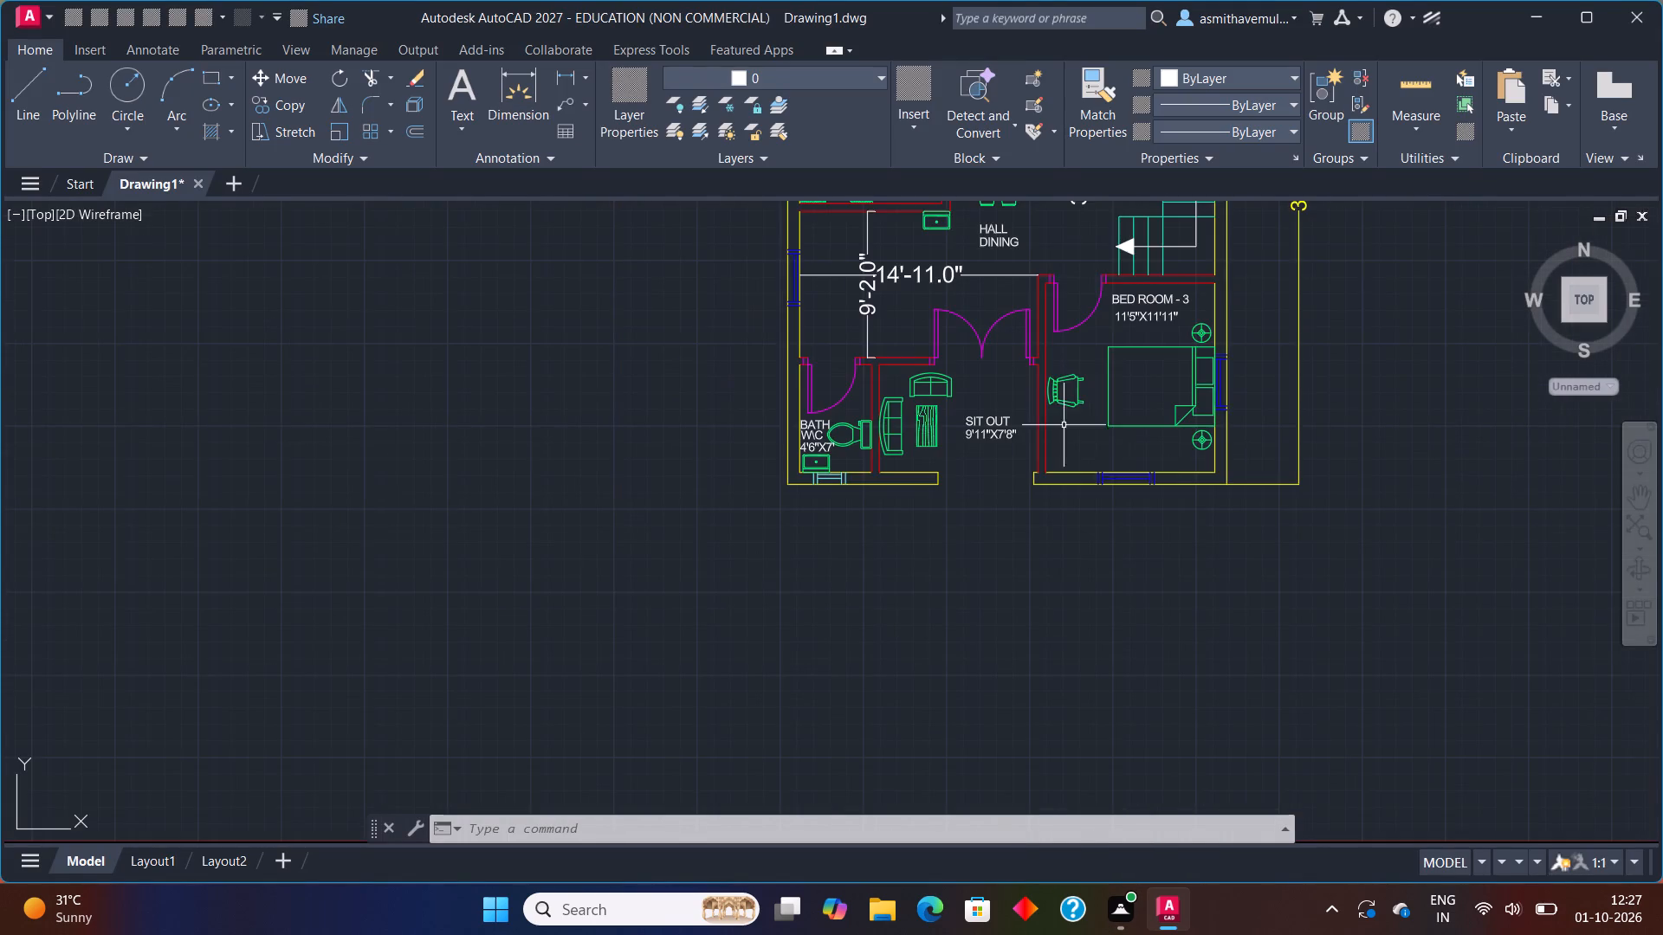
scroll(1179, 476, "up", 1)
scroll(1112, 455, "up", 3)
scroll(1013, 558, "up", 1)
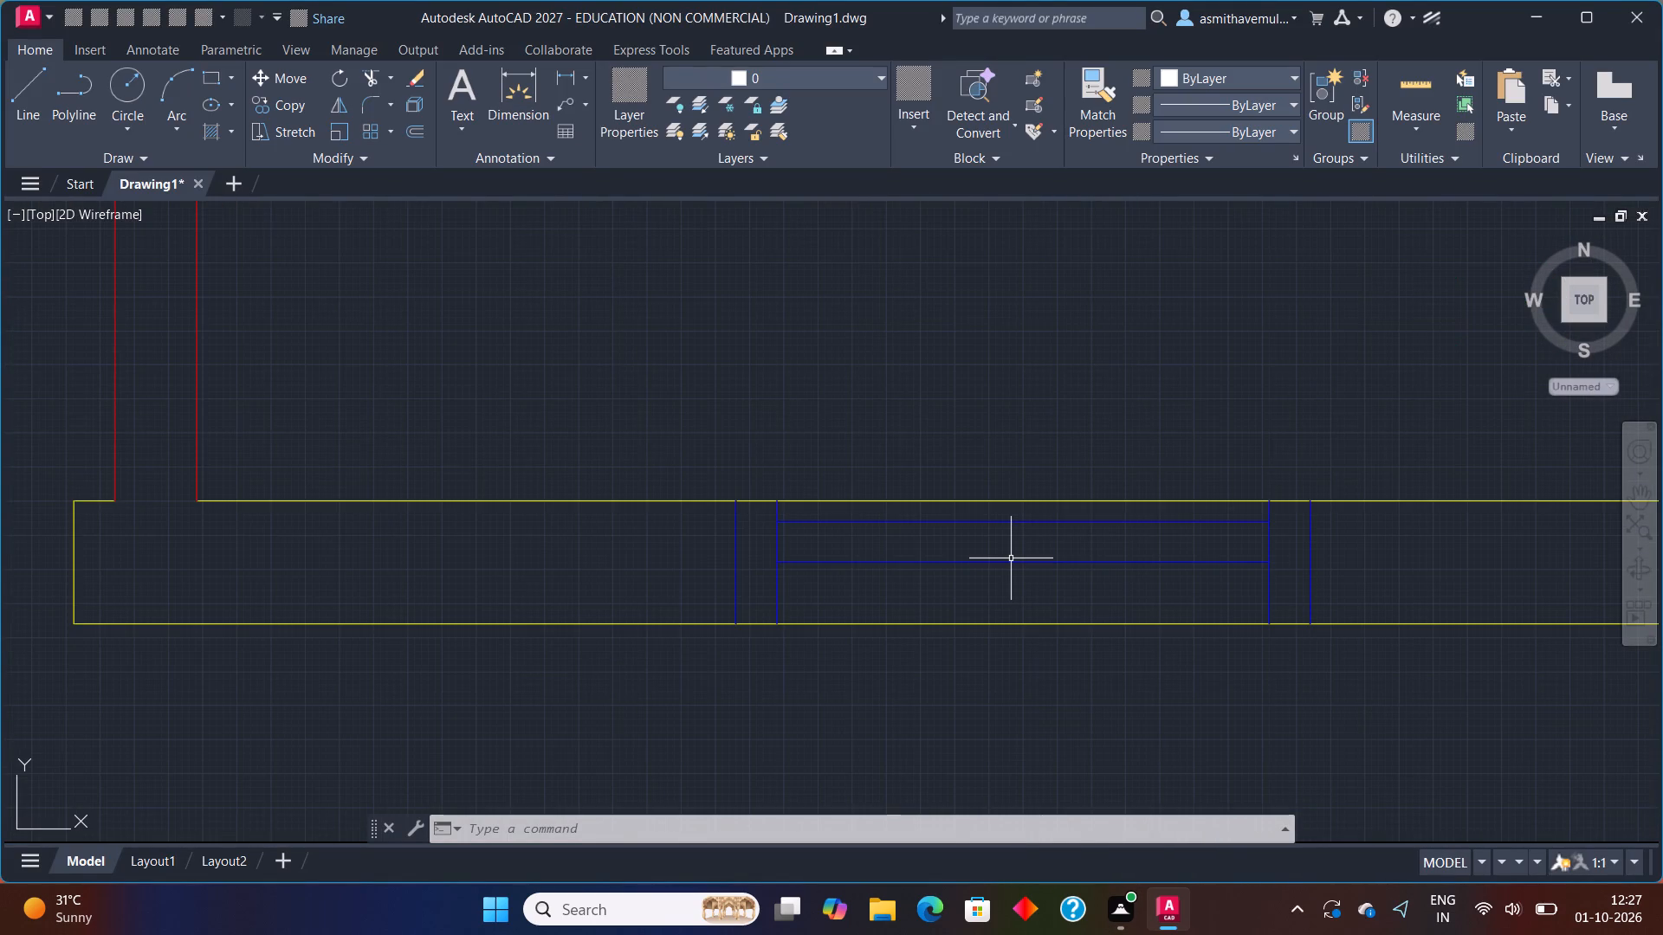
middle_click_drag(1011, 559, 441, 633)
scroll(837, 565, "down", 1)
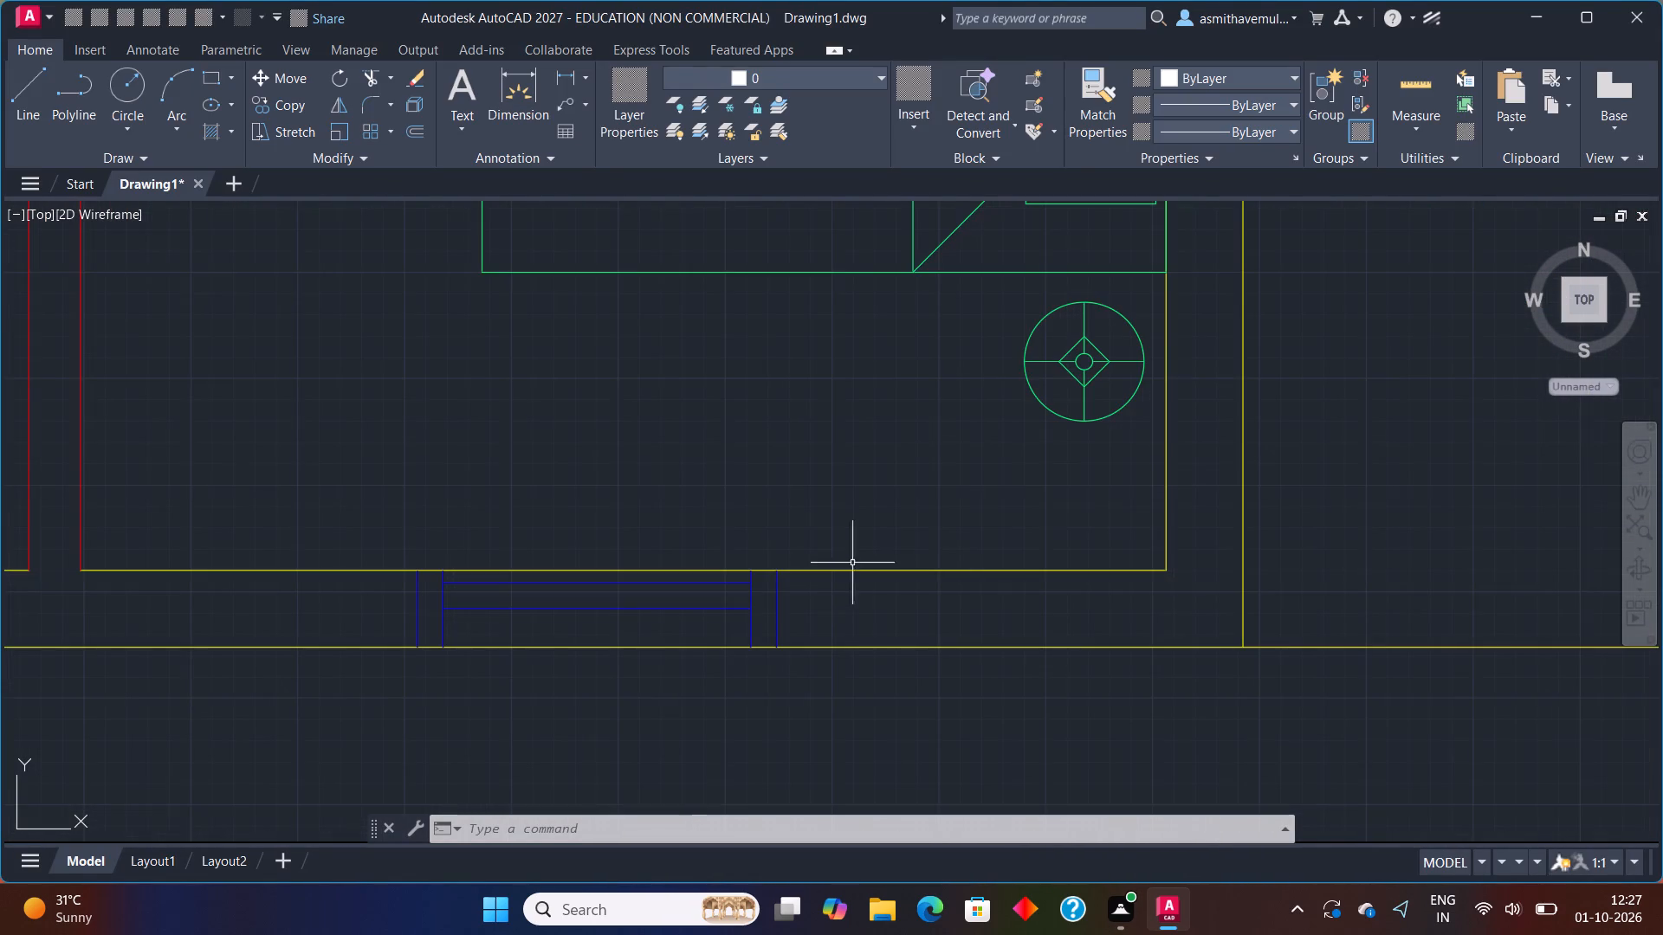
middle_click_drag(1142, 504, 1082, 767)
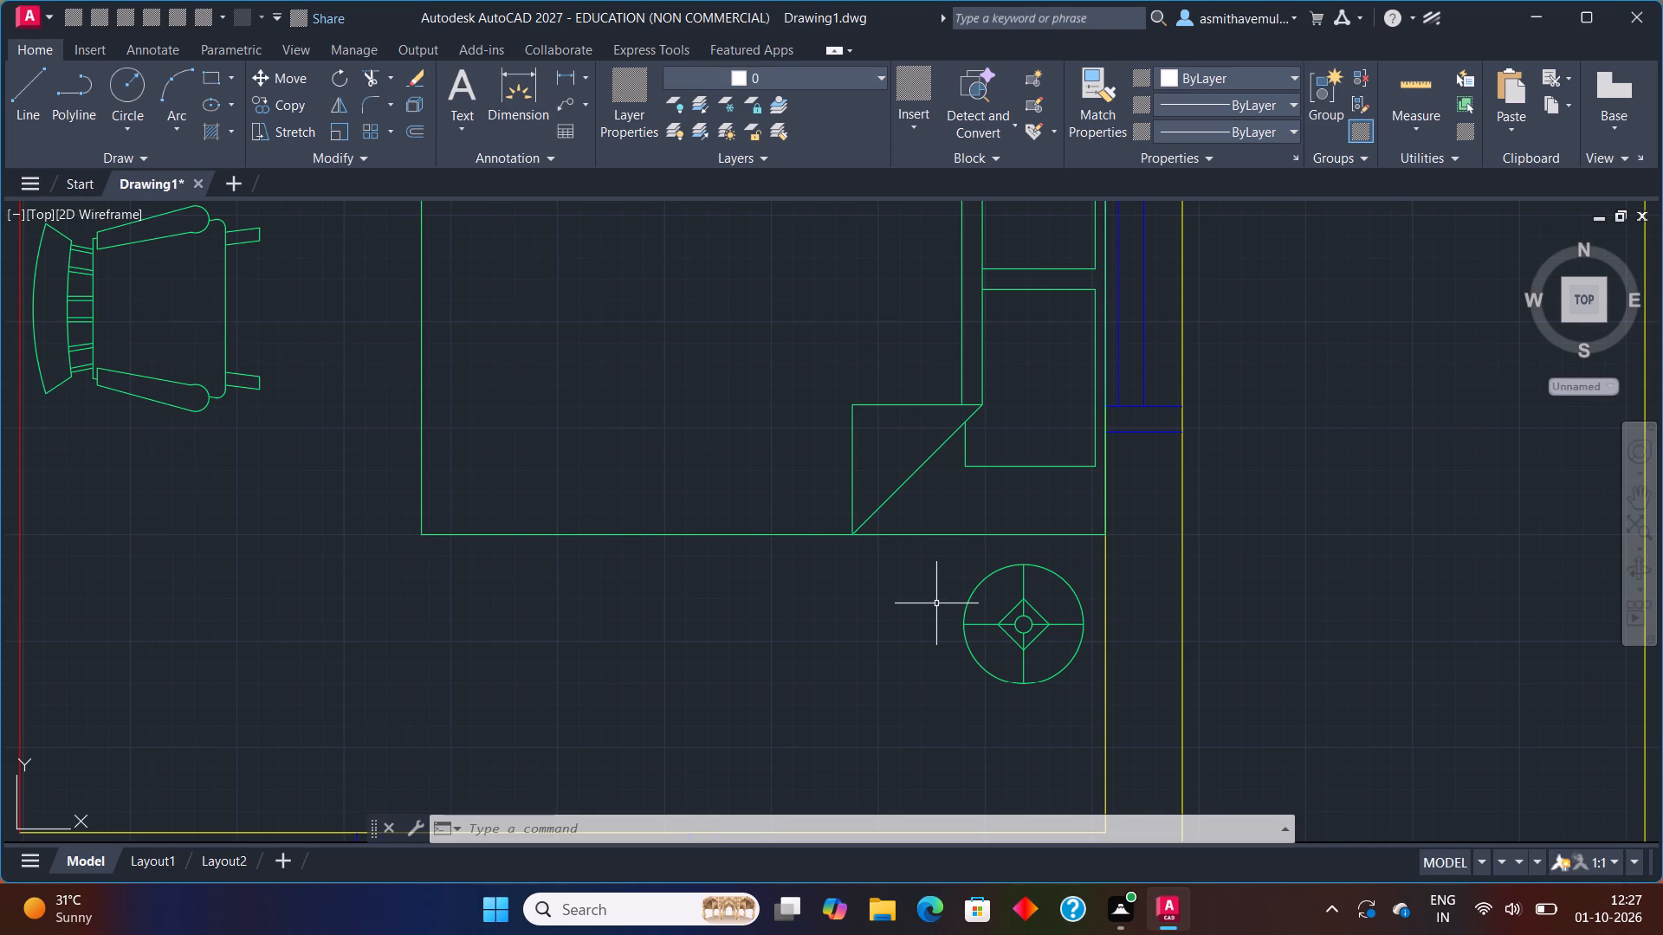
scroll(970, 577, "down", 1)
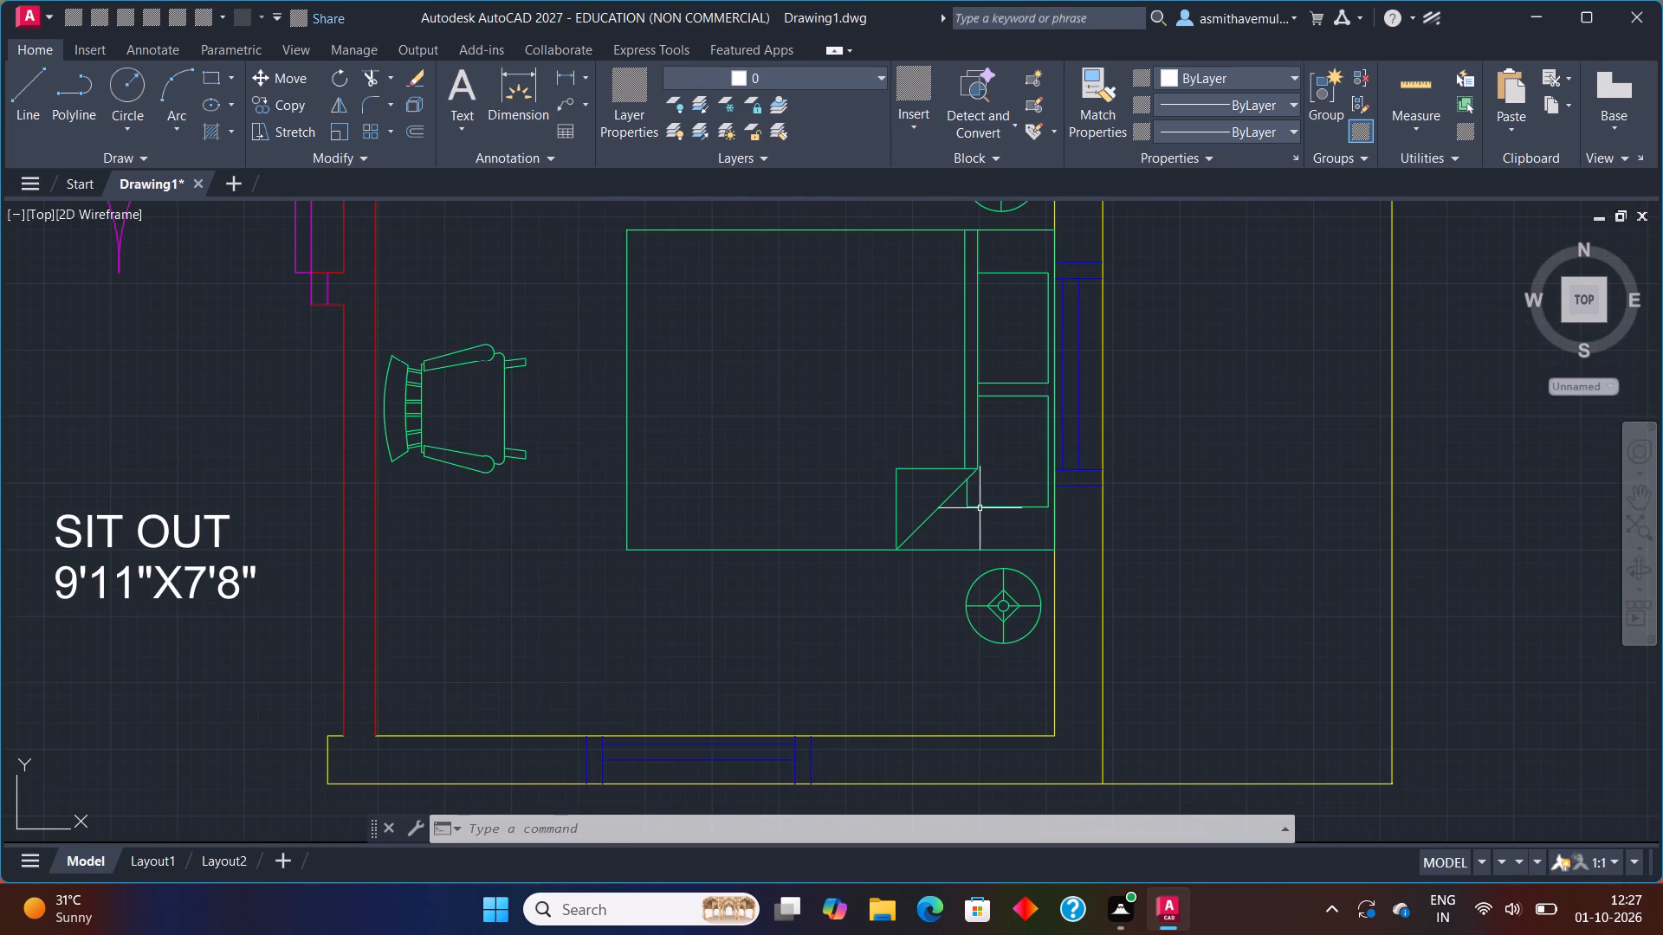
middle_click_drag(980, 507, 940, 719)
middle_click_drag(395, 606, 1208, 584)
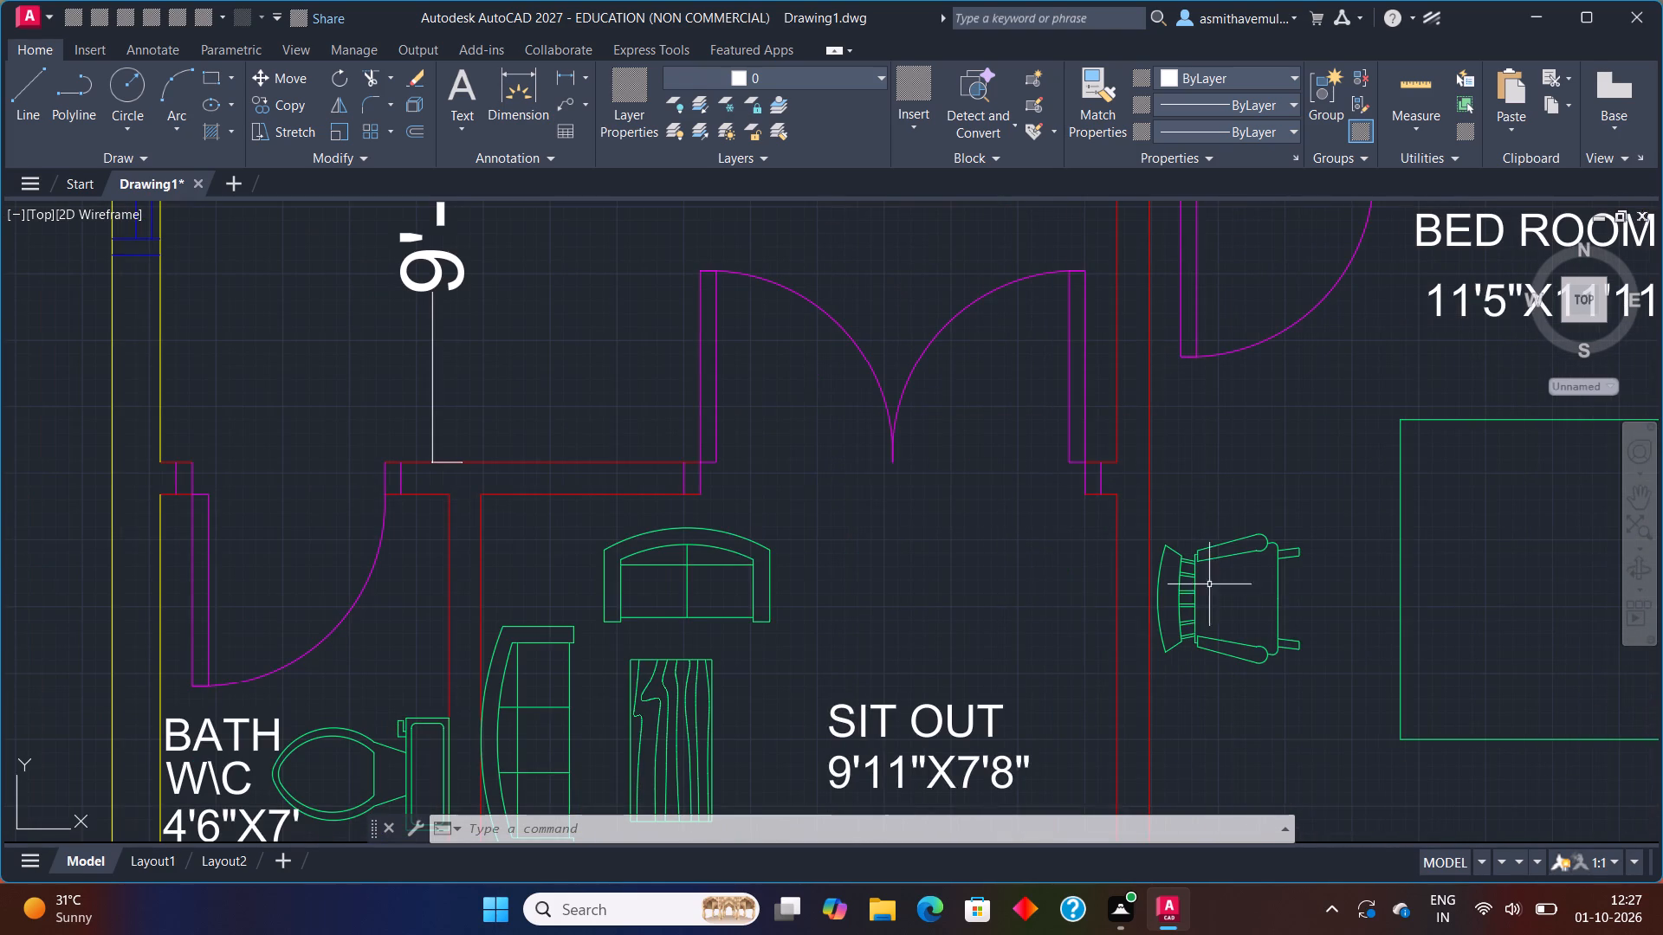
middle_click_drag(632, 565, 883, 500)
scroll(888, 496, "down", 1)
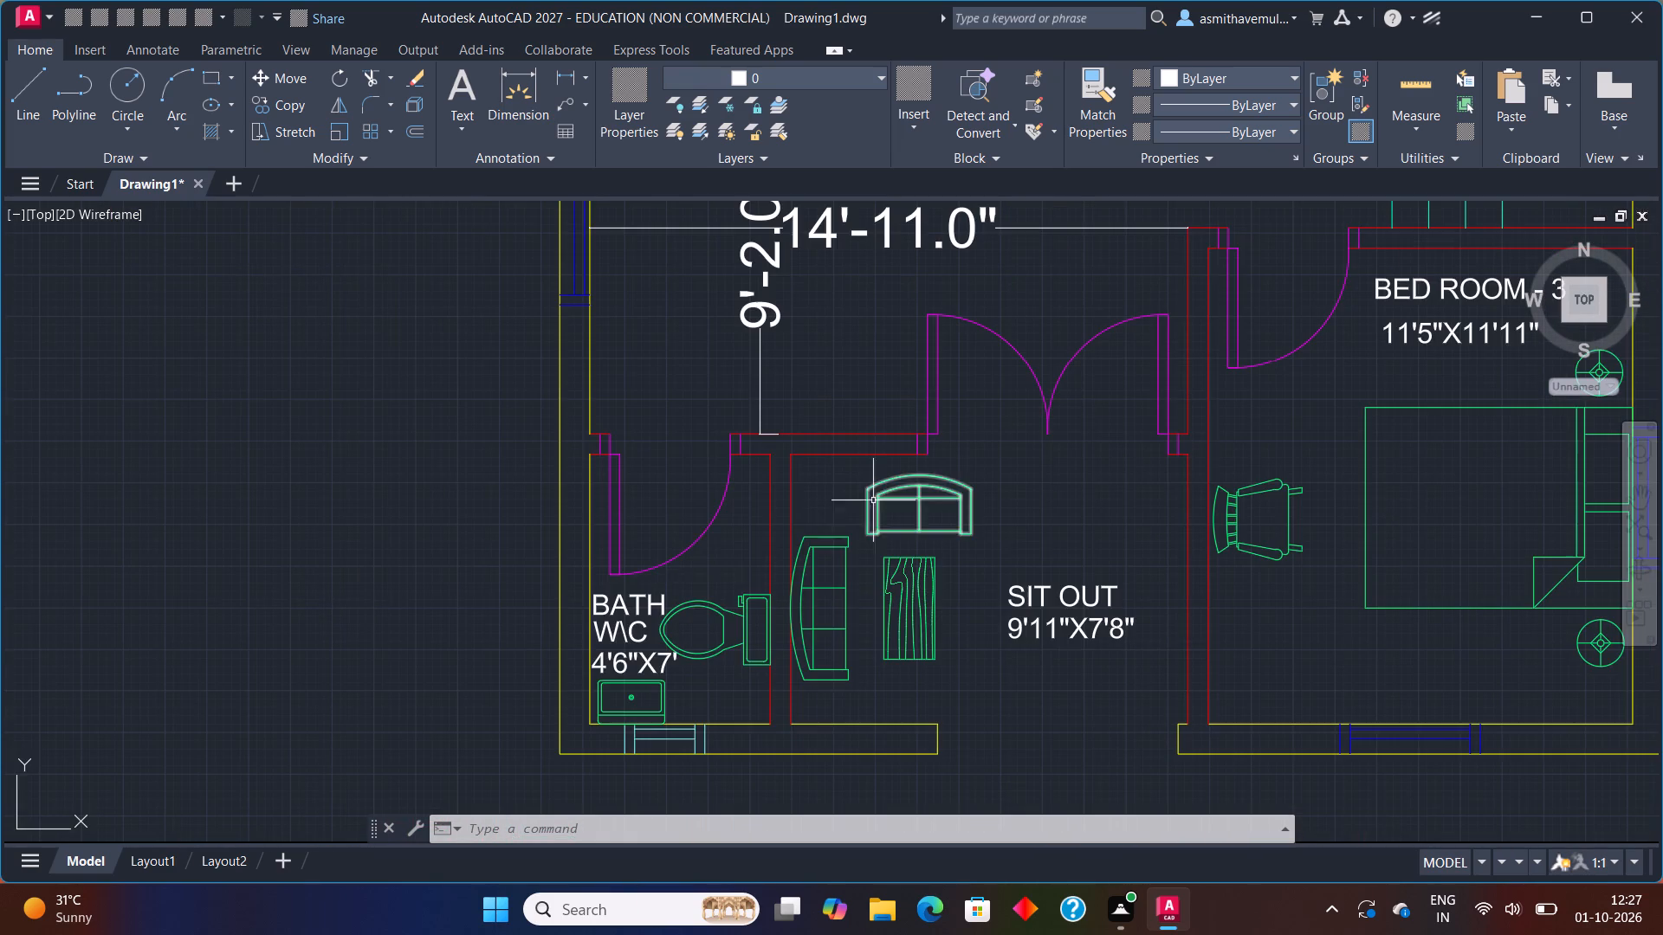
scroll(589, 618, "up", 1)
middle_click_drag(631, 639, 724, 516)
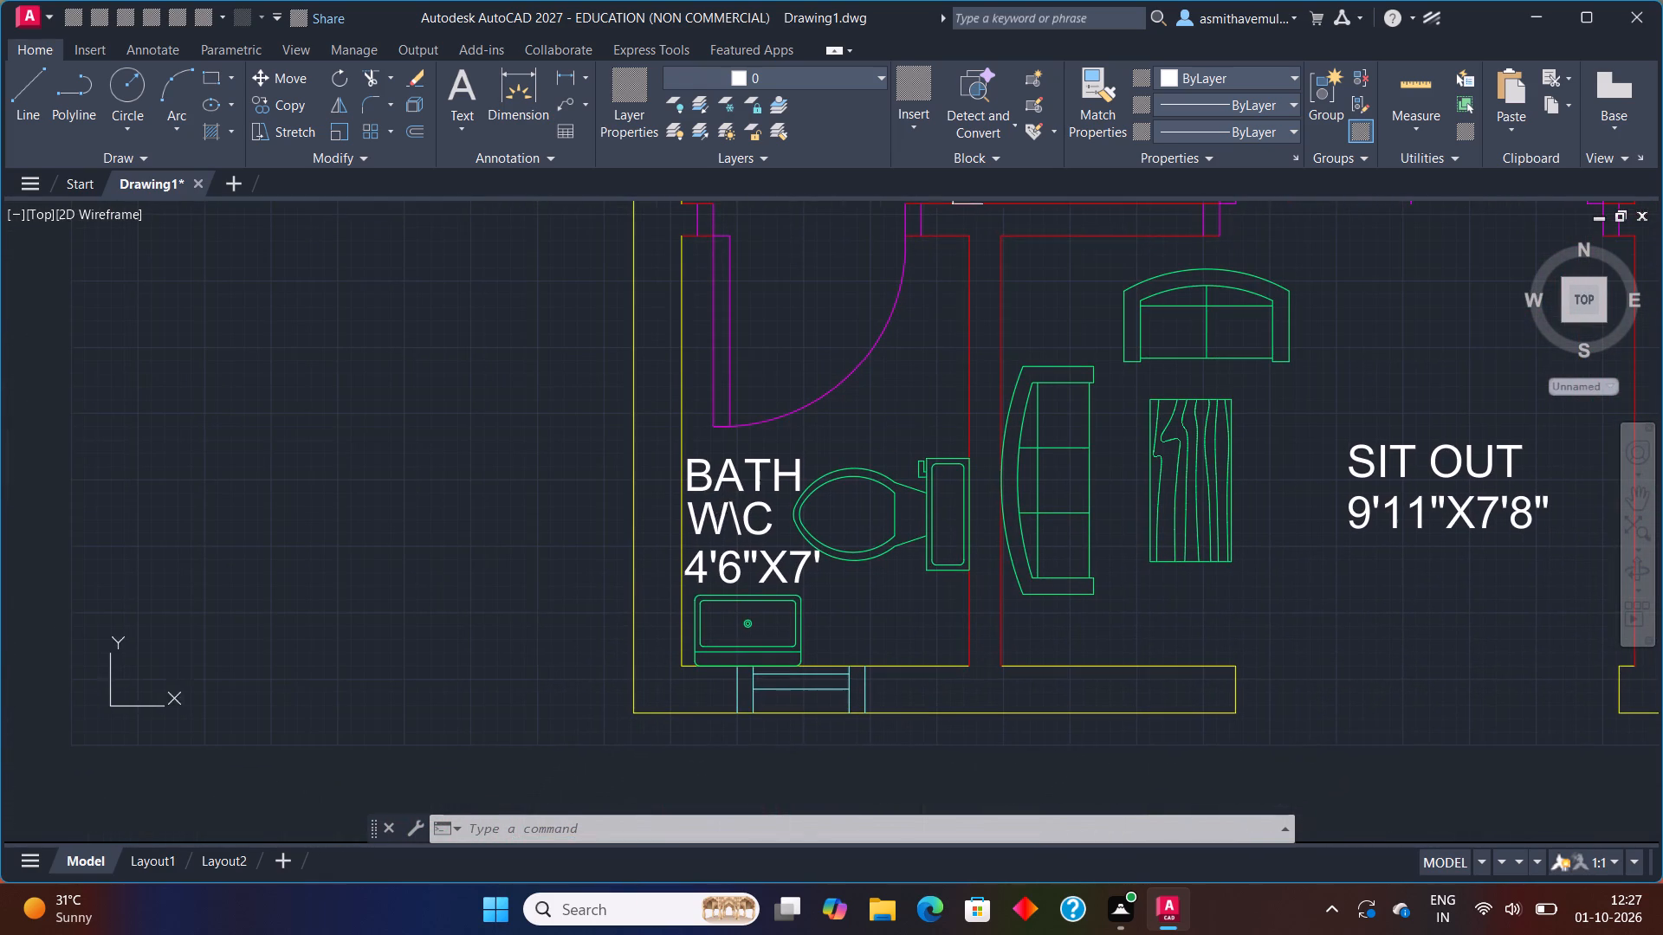
middle_click_drag(774, 488, 831, 852)
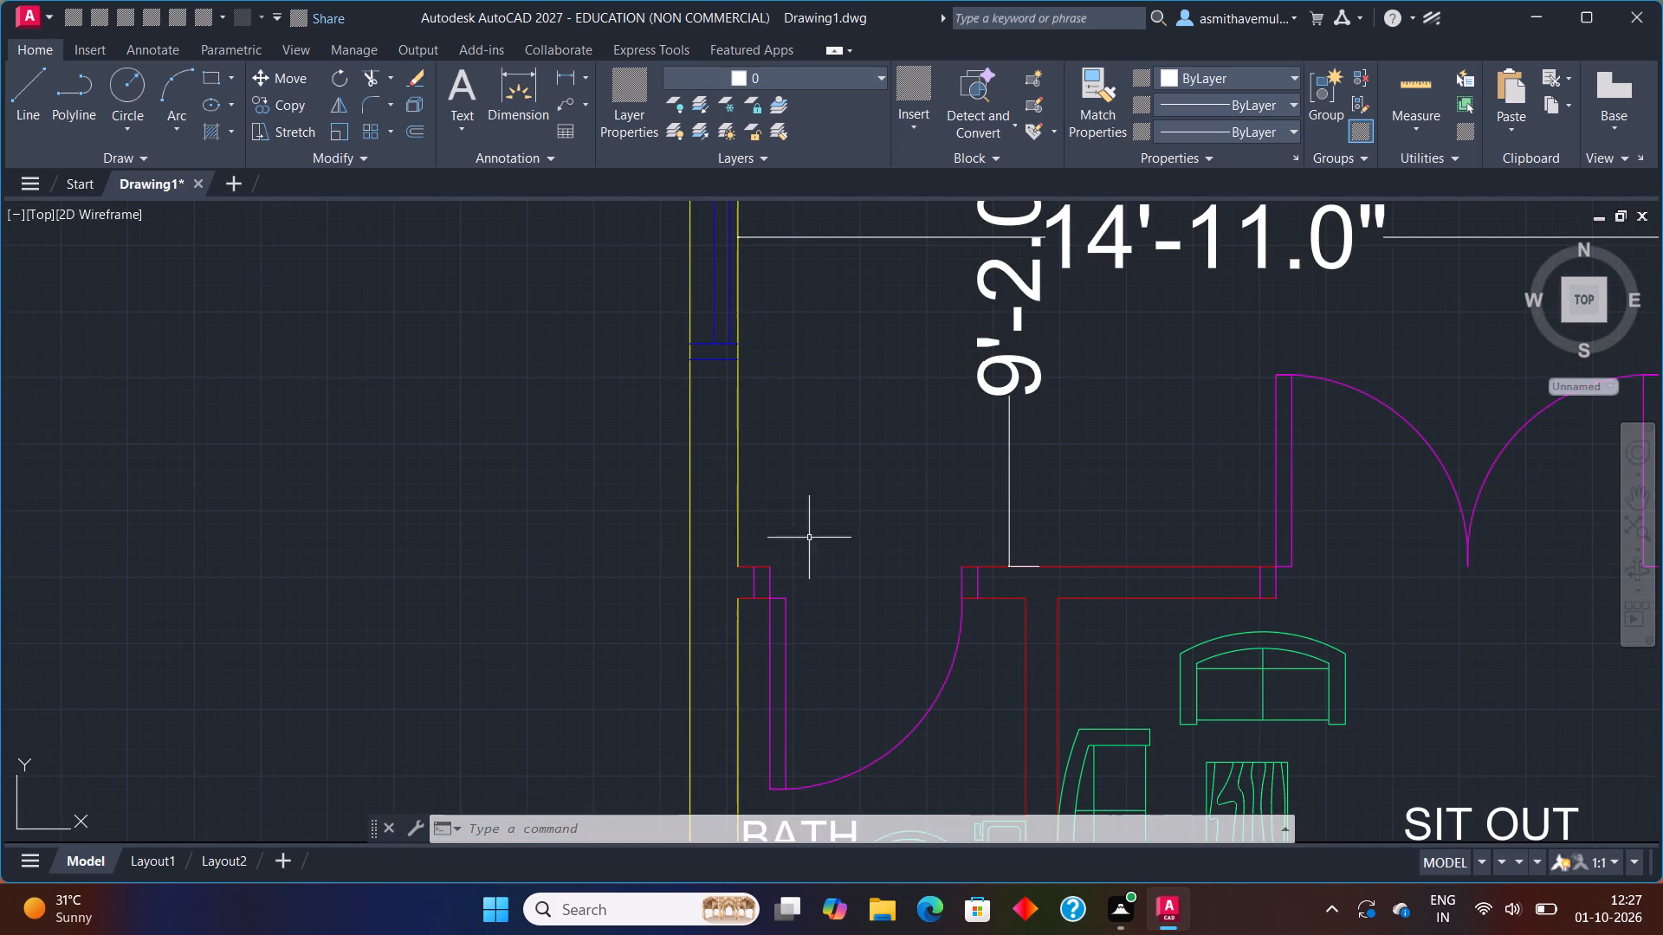
scroll(825, 476, "down", 1)
middle_click_drag(825, 456, 722, 661)
scroll(648, 555, "up", 2)
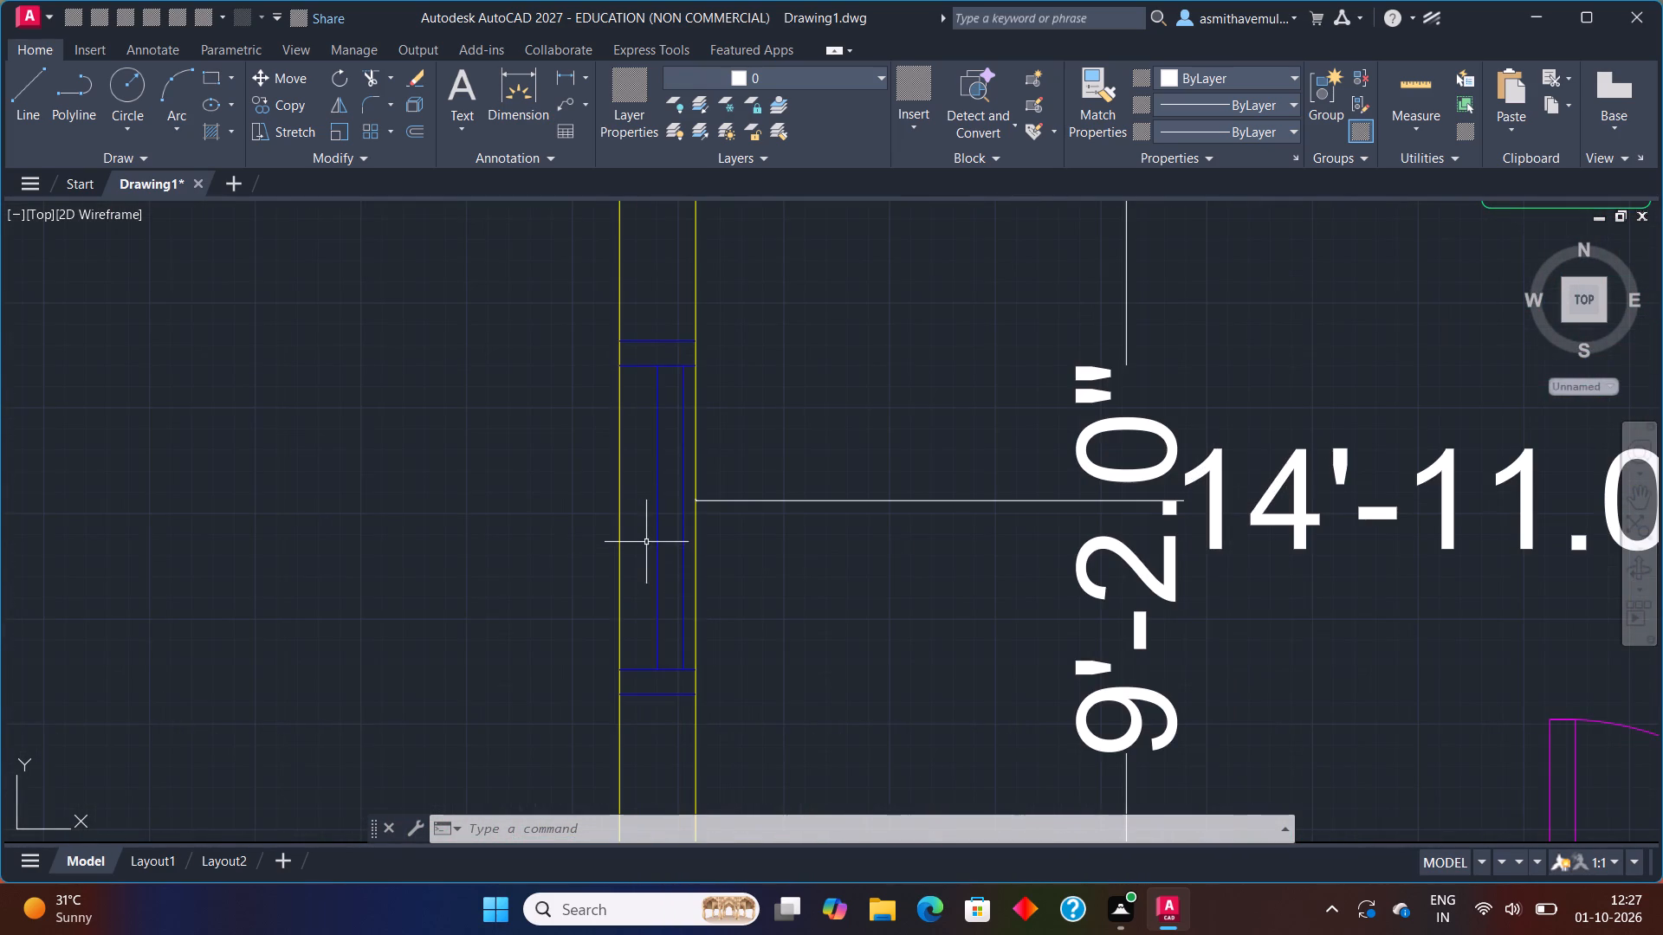
middle_click_drag(941, 396, 626, 829)
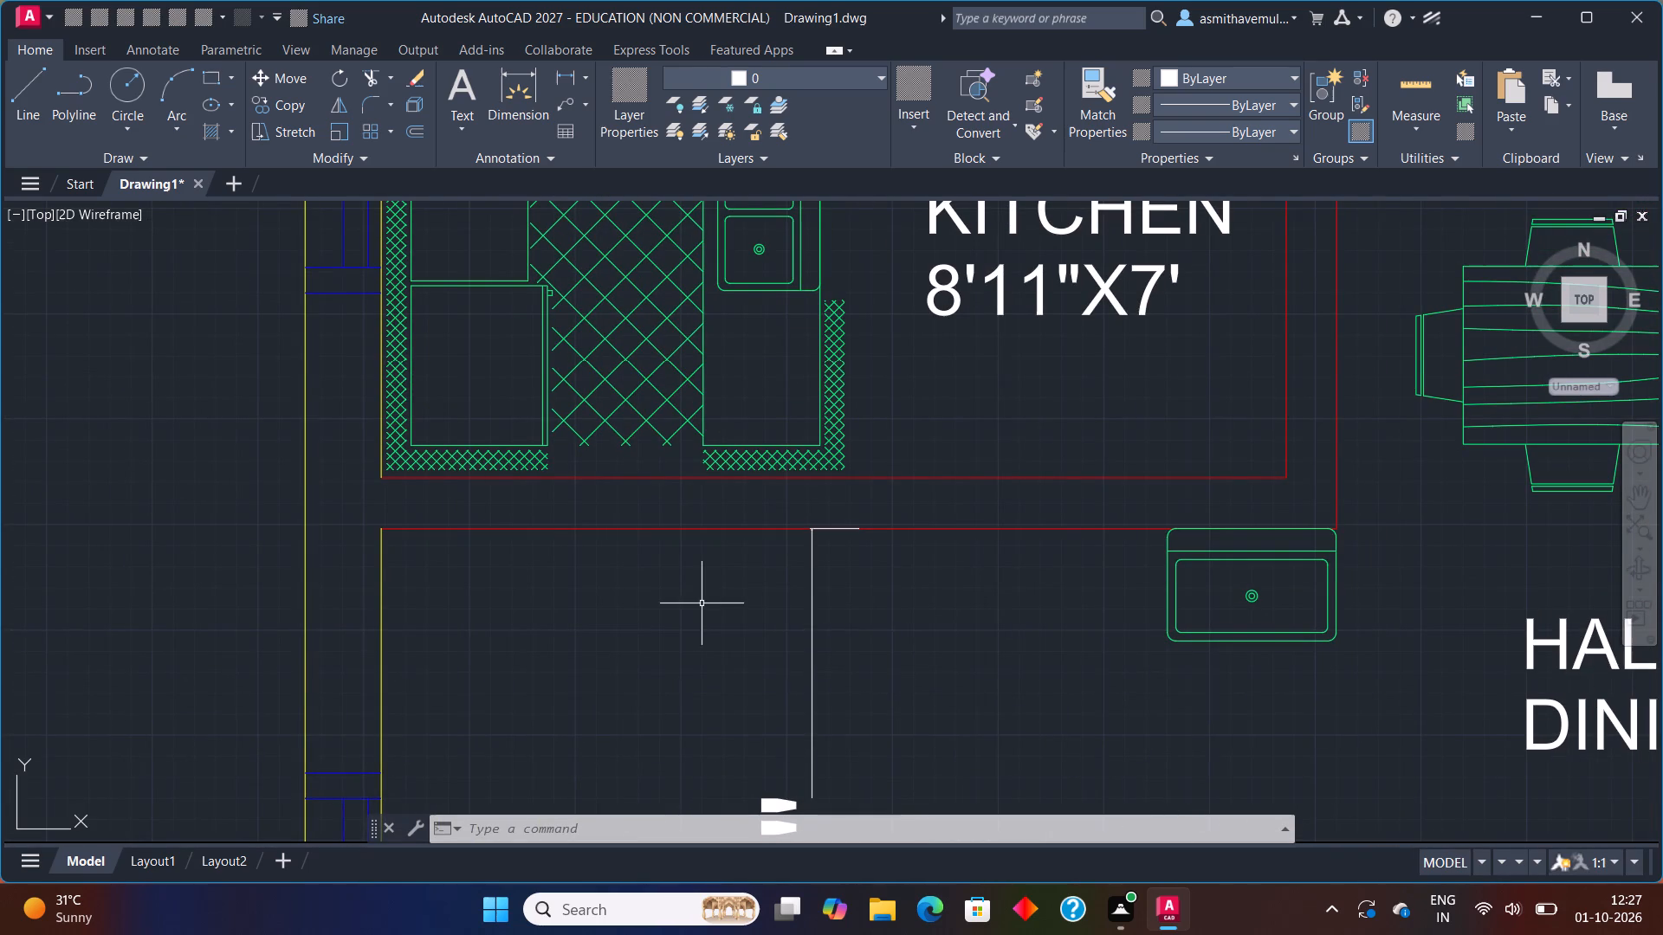
With Ortho off, move the kitchen furniture block by its southwest corner onto the kitchen's southwest inner wall corner.
middle_click_drag(729, 443, 721, 648)
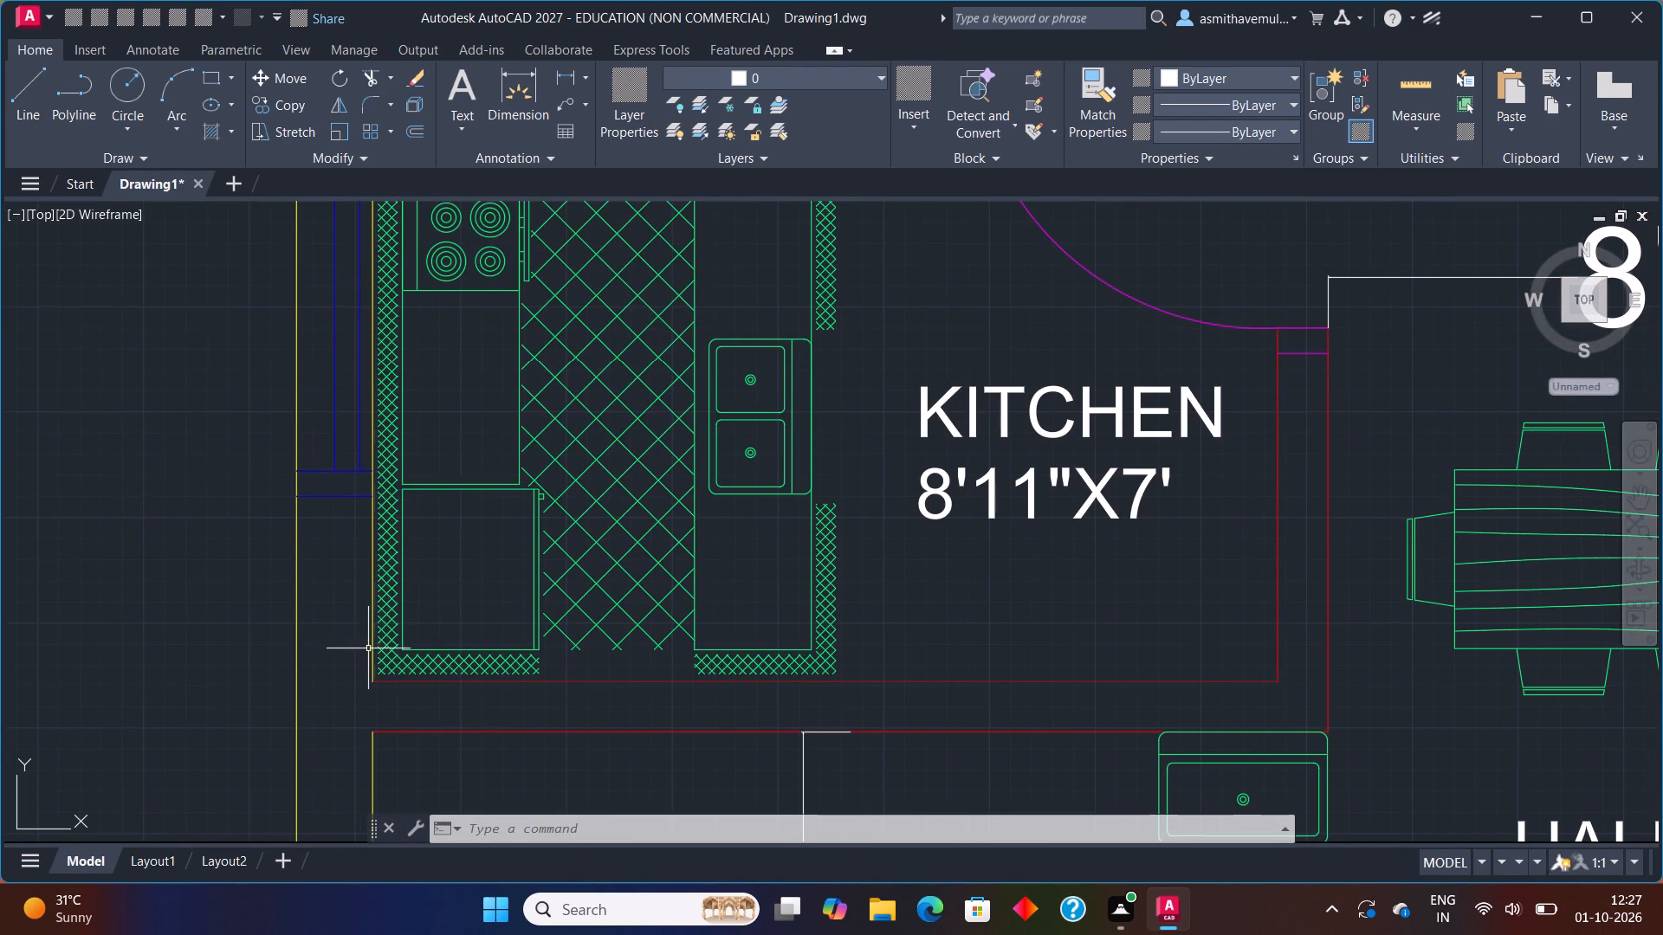
left_click(402, 657)
key("m")
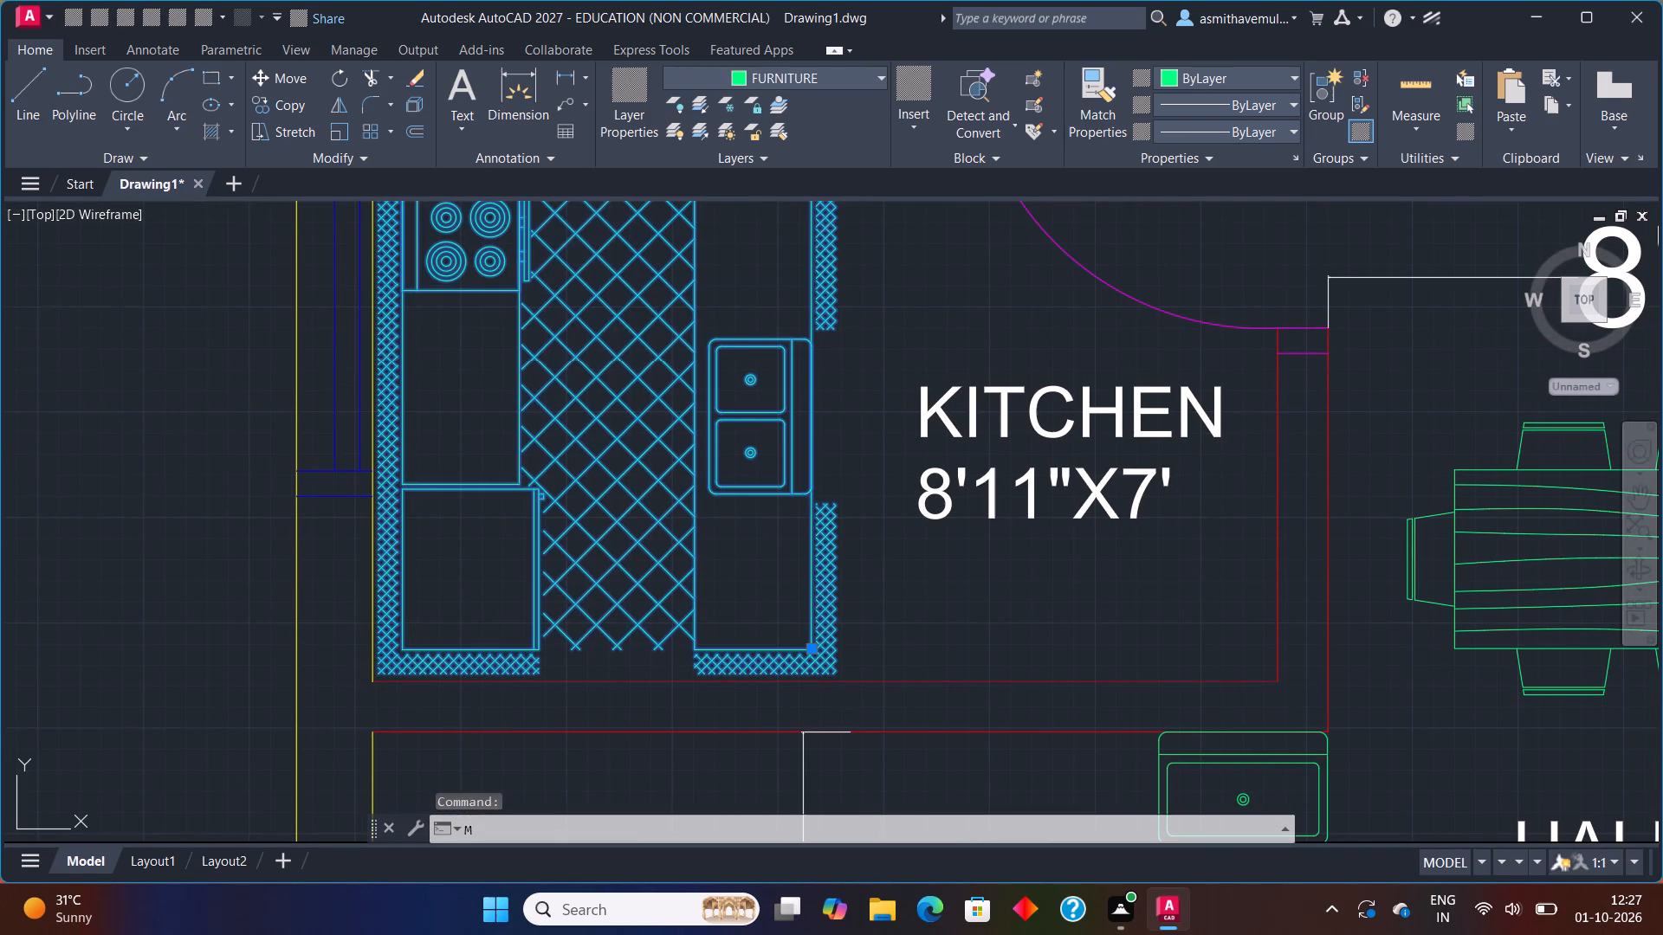
key("Return")
scroll(404, 670, "up", 2)
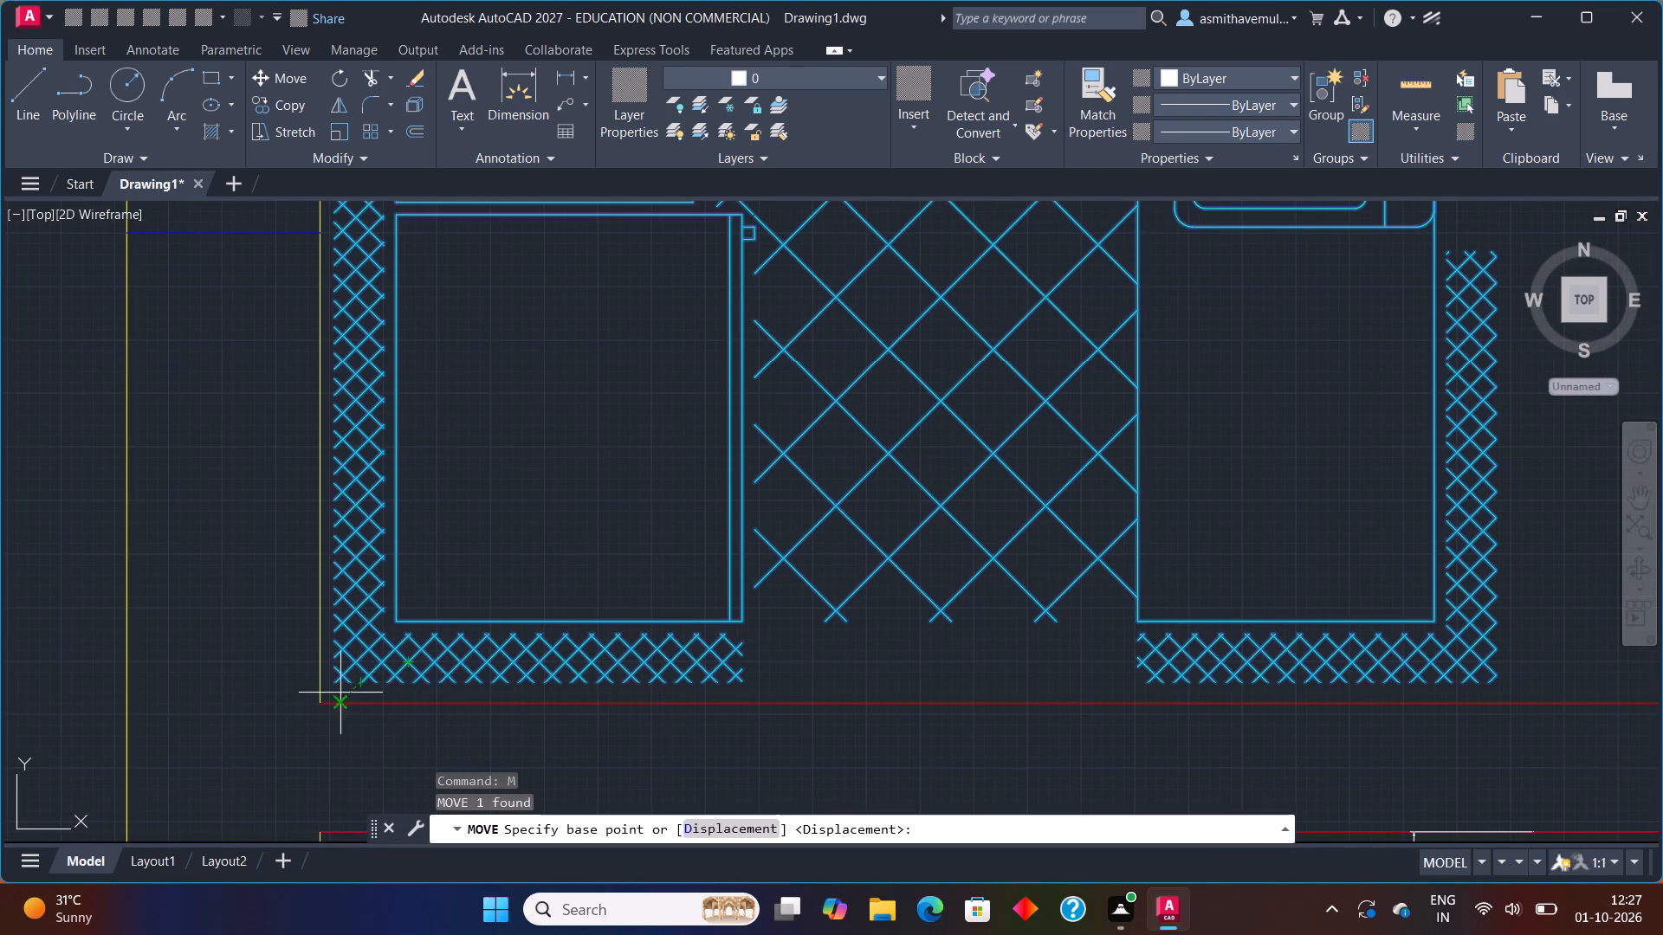
left_click(336, 687)
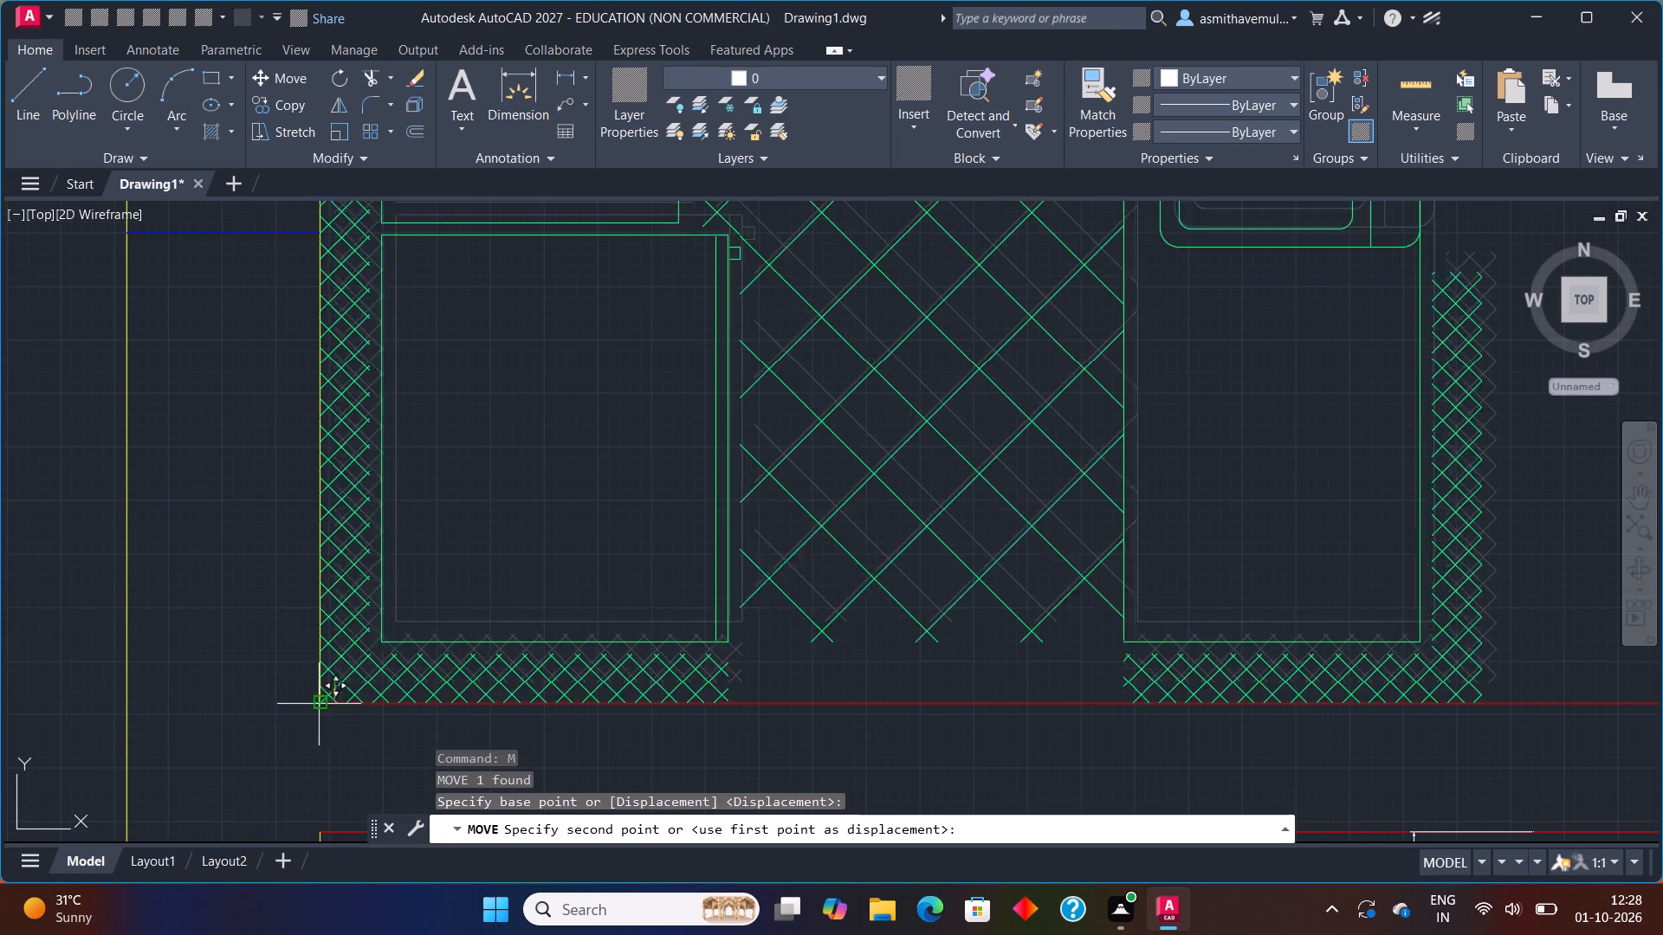
scroll(315, 696, "up", 2)
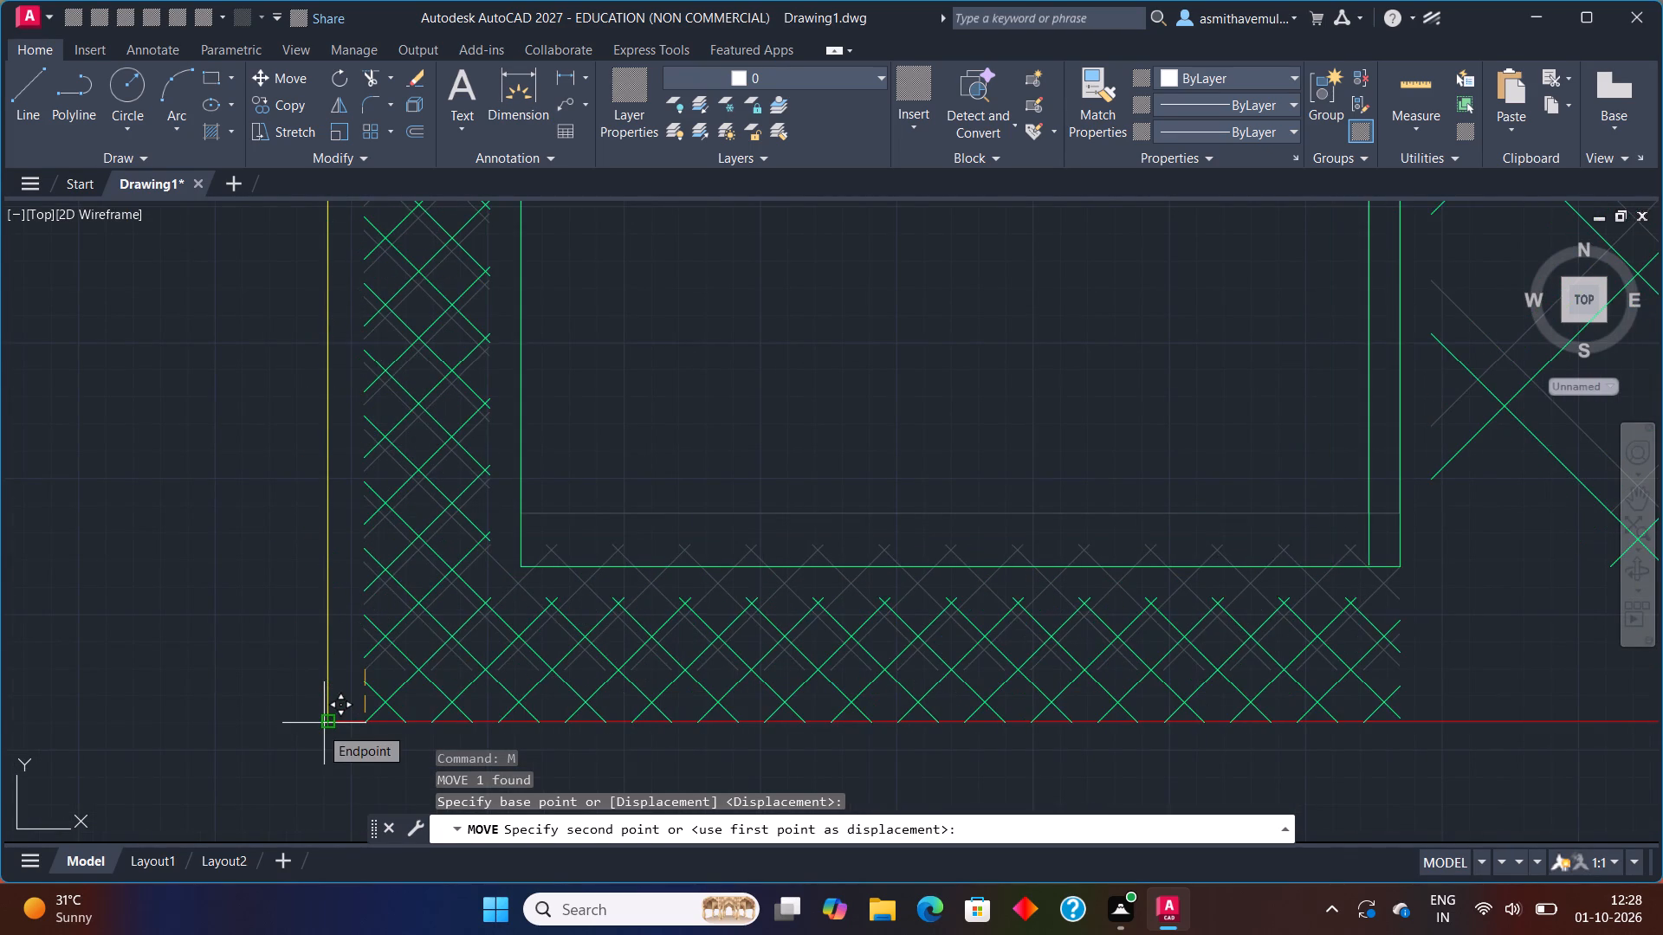
key("F8")
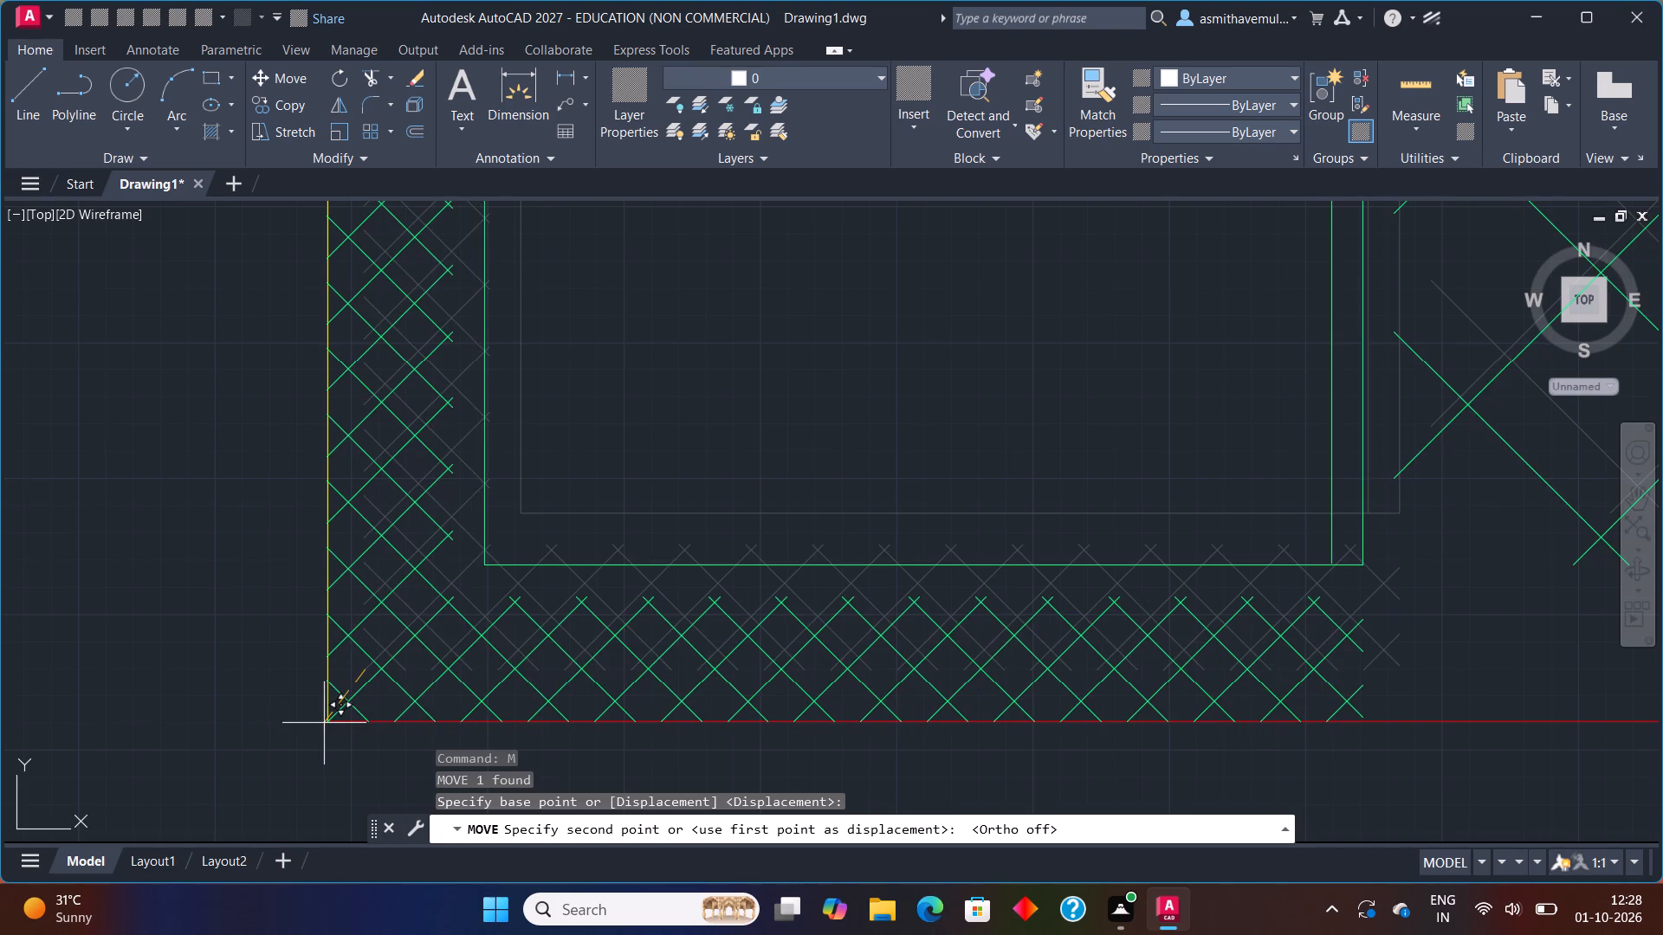
left_click(327, 715)
scroll(617, 638, "down", 4)
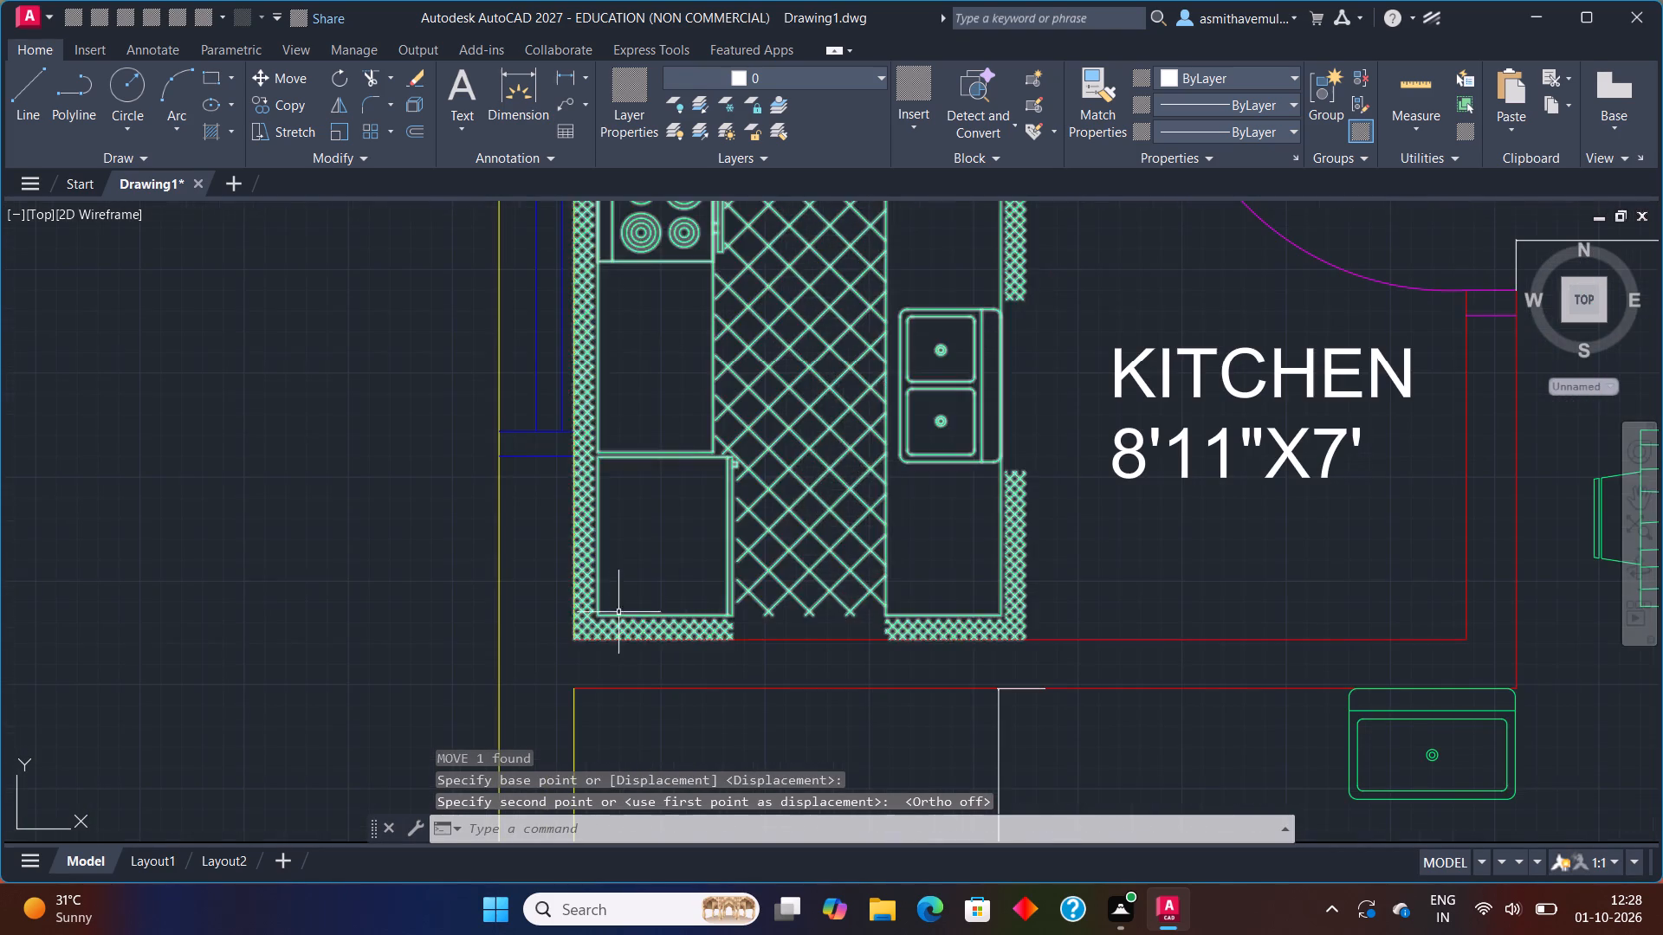
Inspect the kitchen's north side, the bedroom door openings, and the beds and windows of Bed Room 1 and Bed Room 2.
middle_click_drag(765, 500, 615, 780)
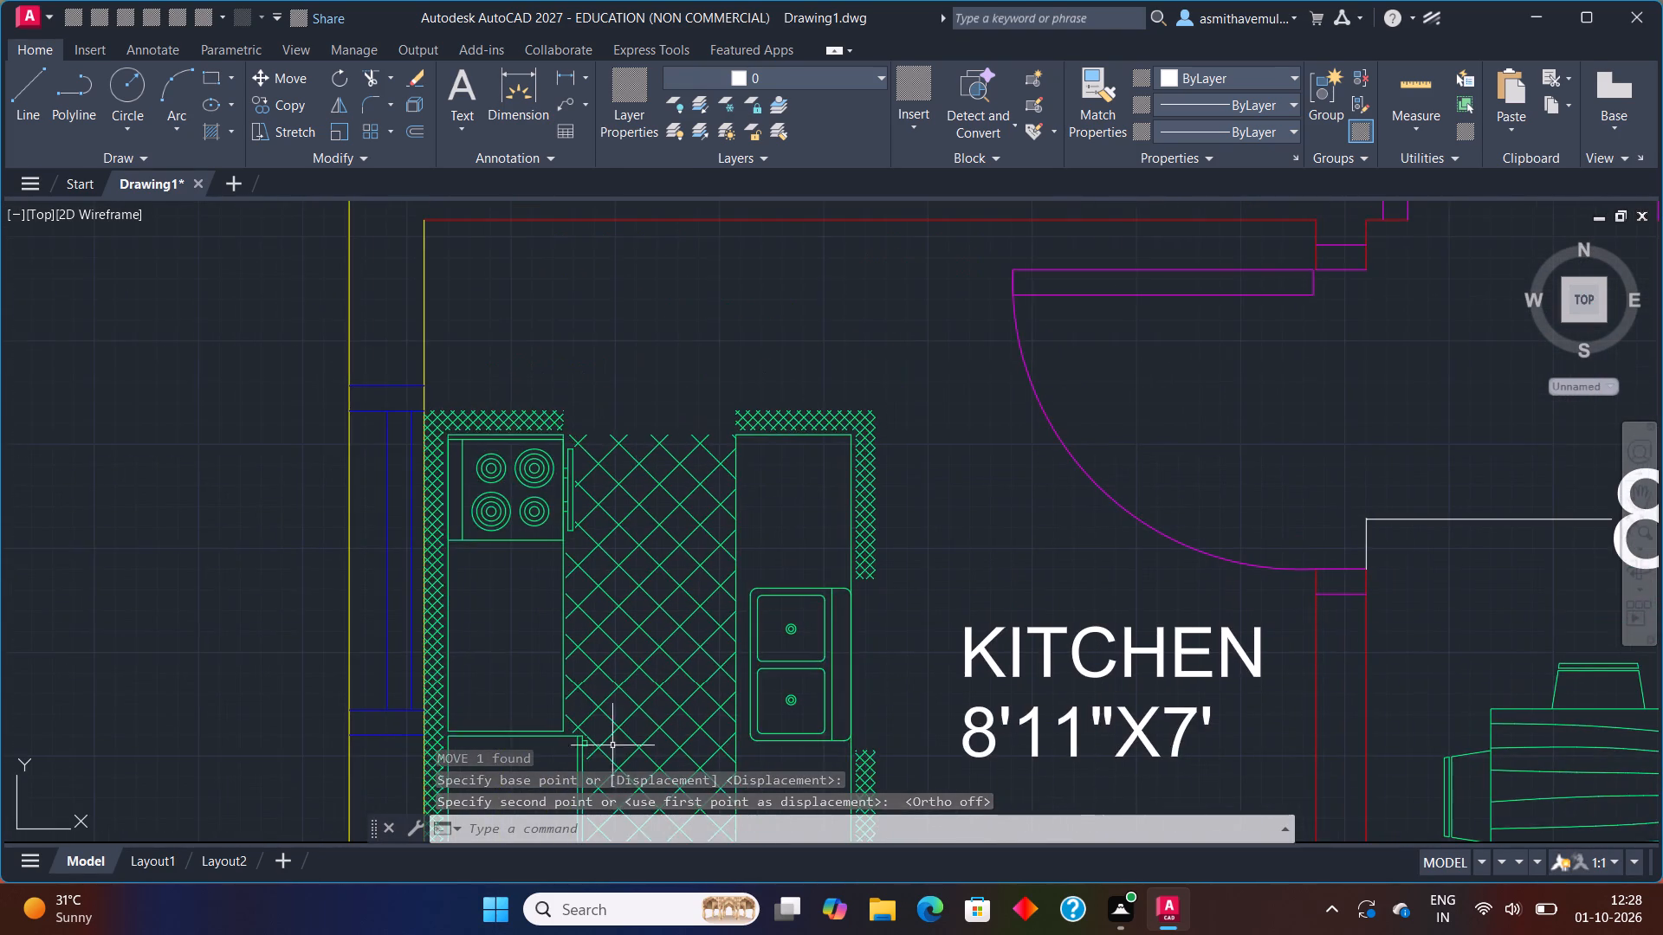
scroll(624, 639, "down", 1)
middle_click_drag(618, 514, 503, 680)
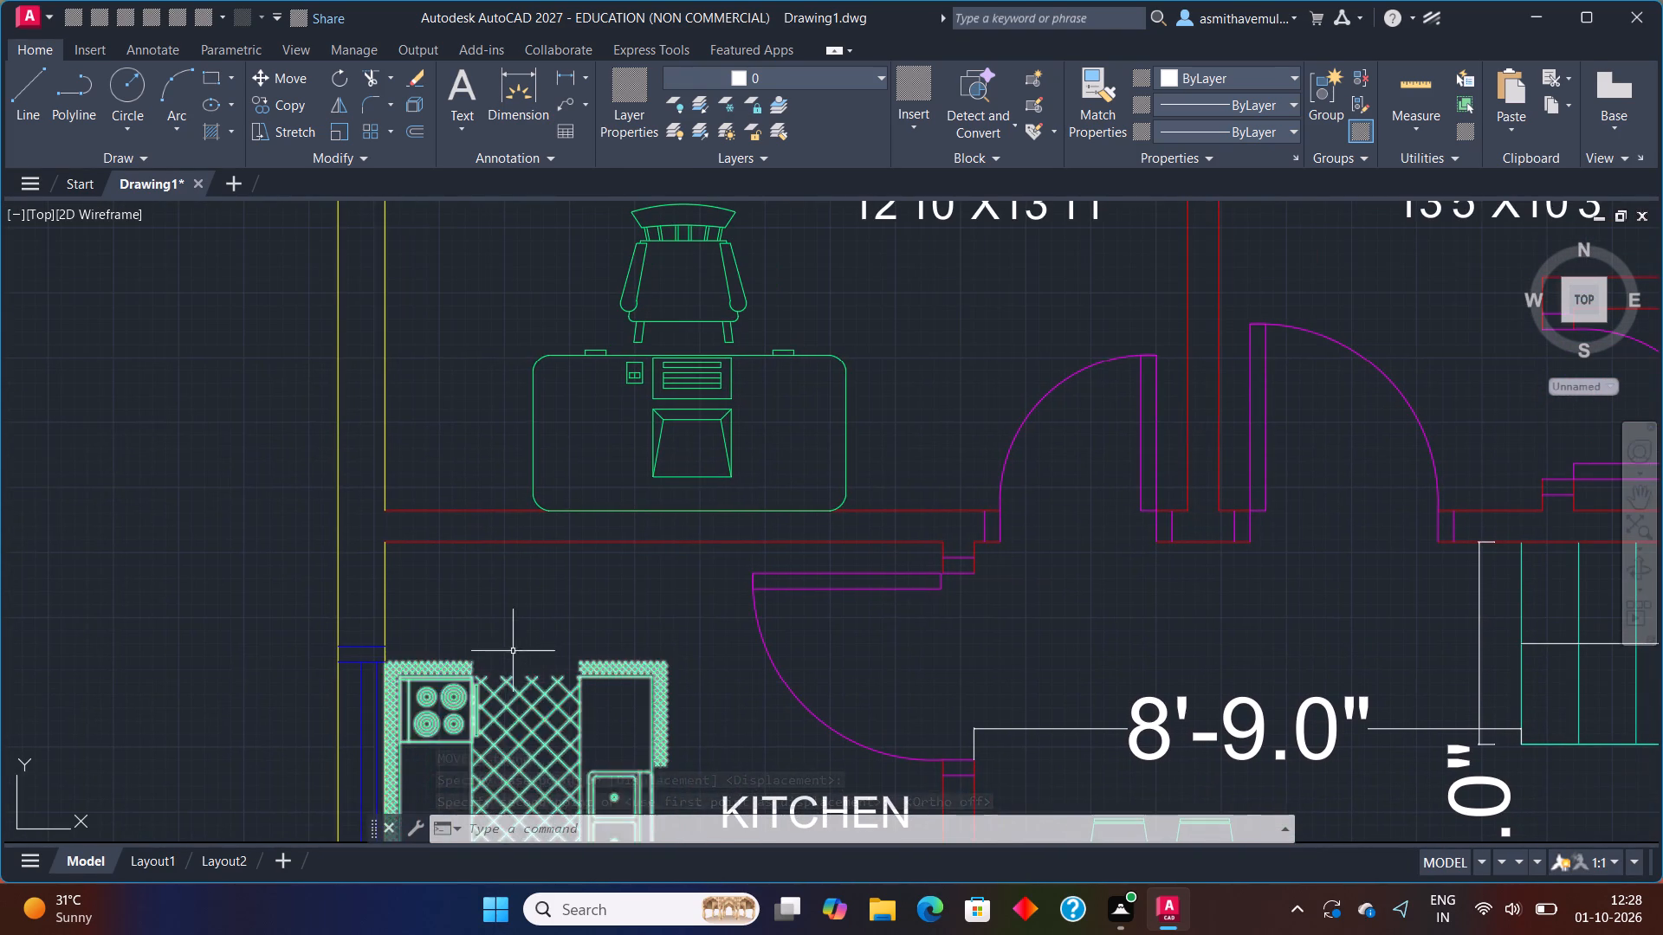
scroll(1142, 573, "up", 1)
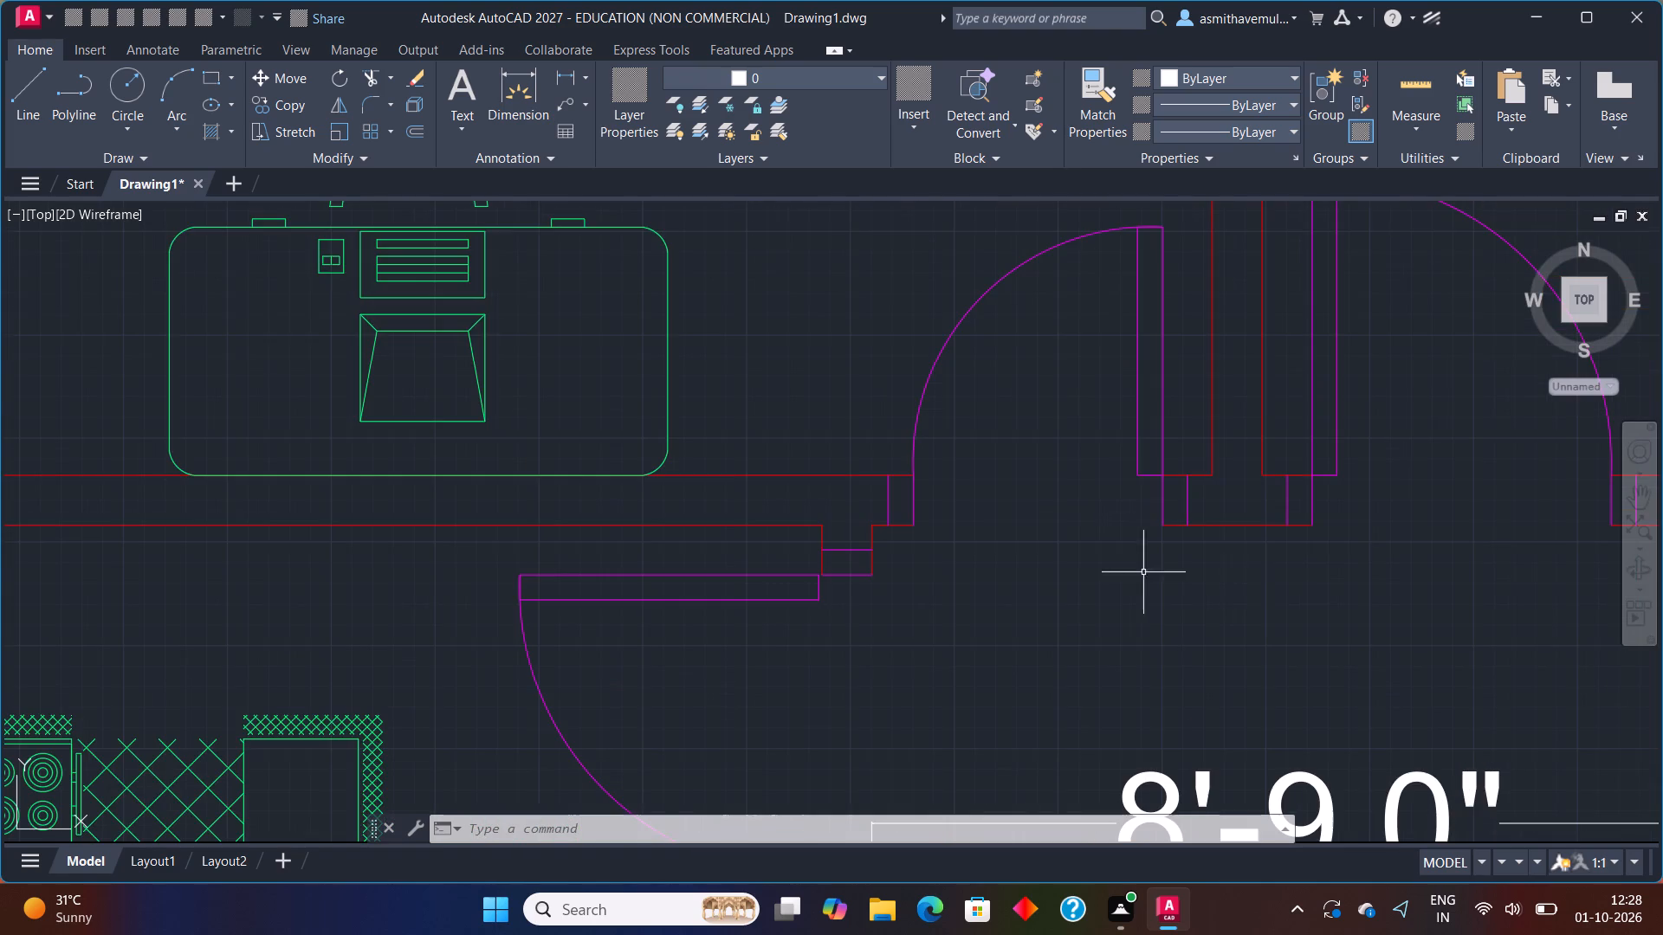
scroll(1270, 573, "up", 1)
middle_click_drag(1269, 582, 956, 676)
scroll(966, 622, "down", 1)
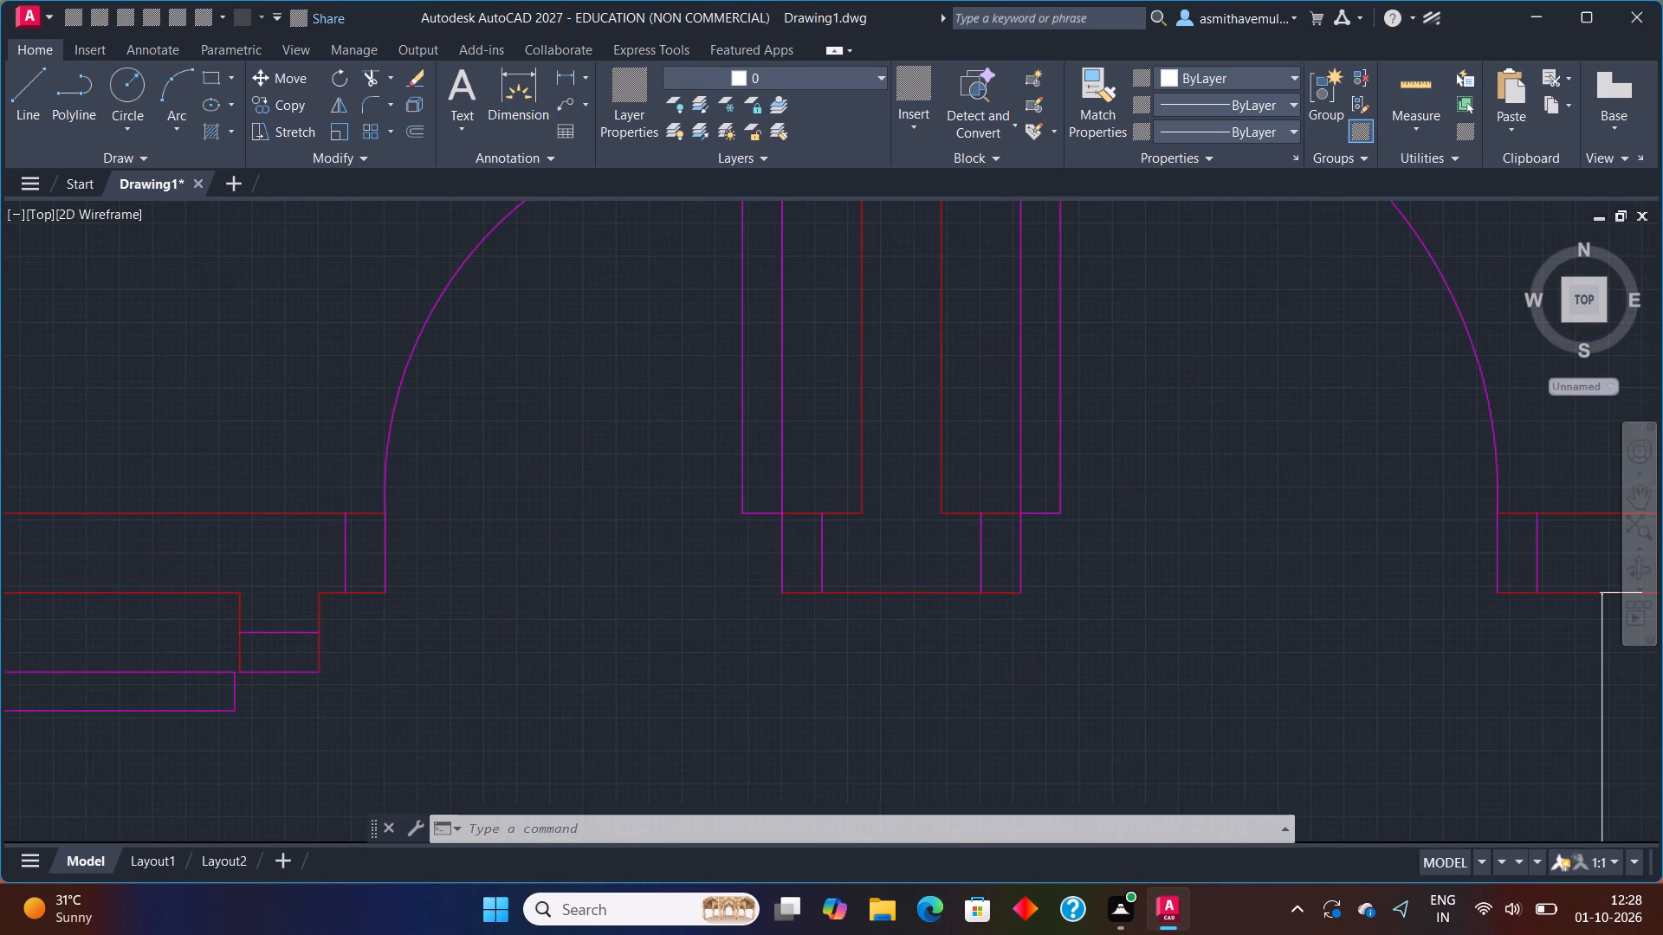
scroll(969, 596, "down", 2)
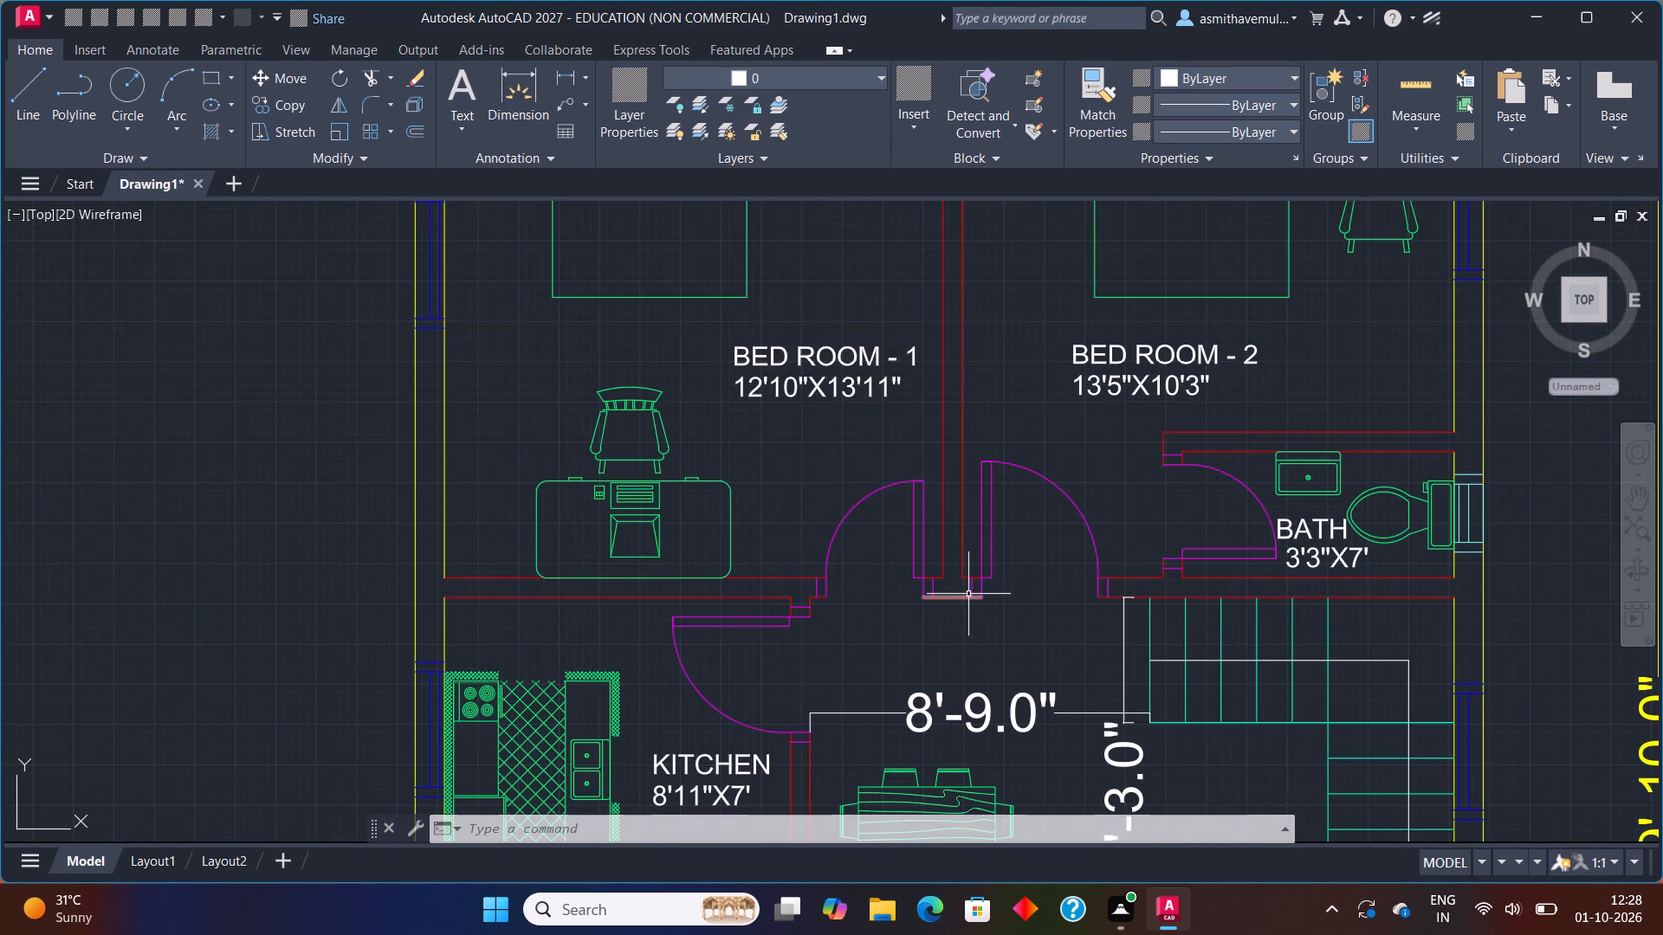
middle_click_drag(964, 603, 786, 754)
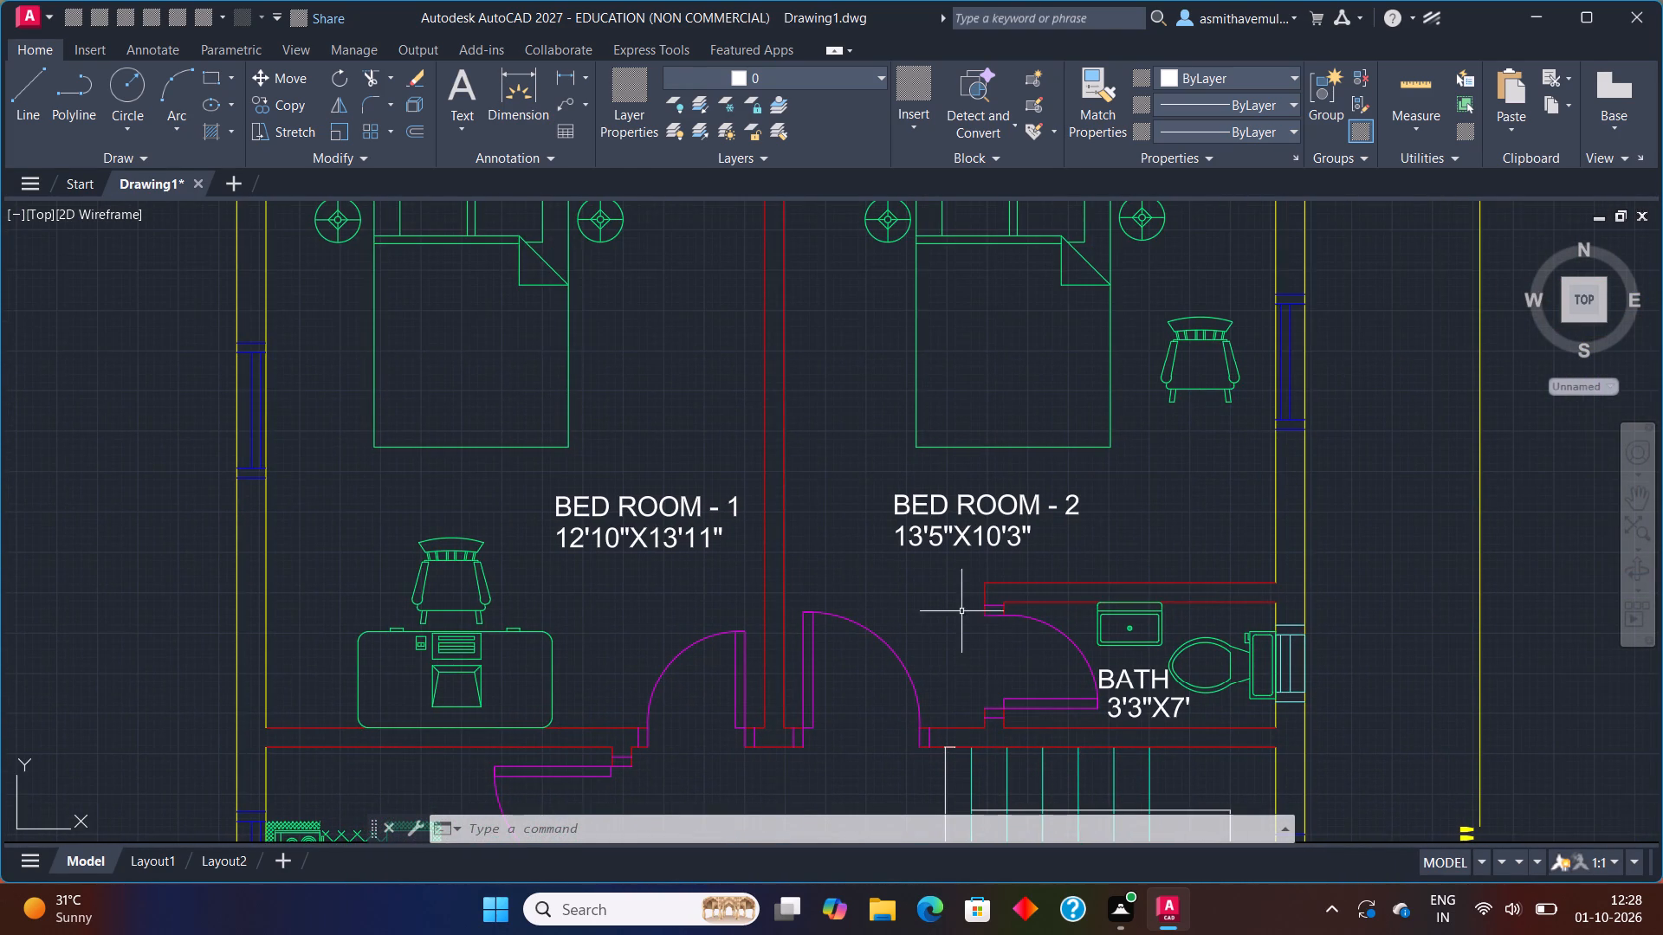
middle_click_drag(1170, 596, 1101, 768)
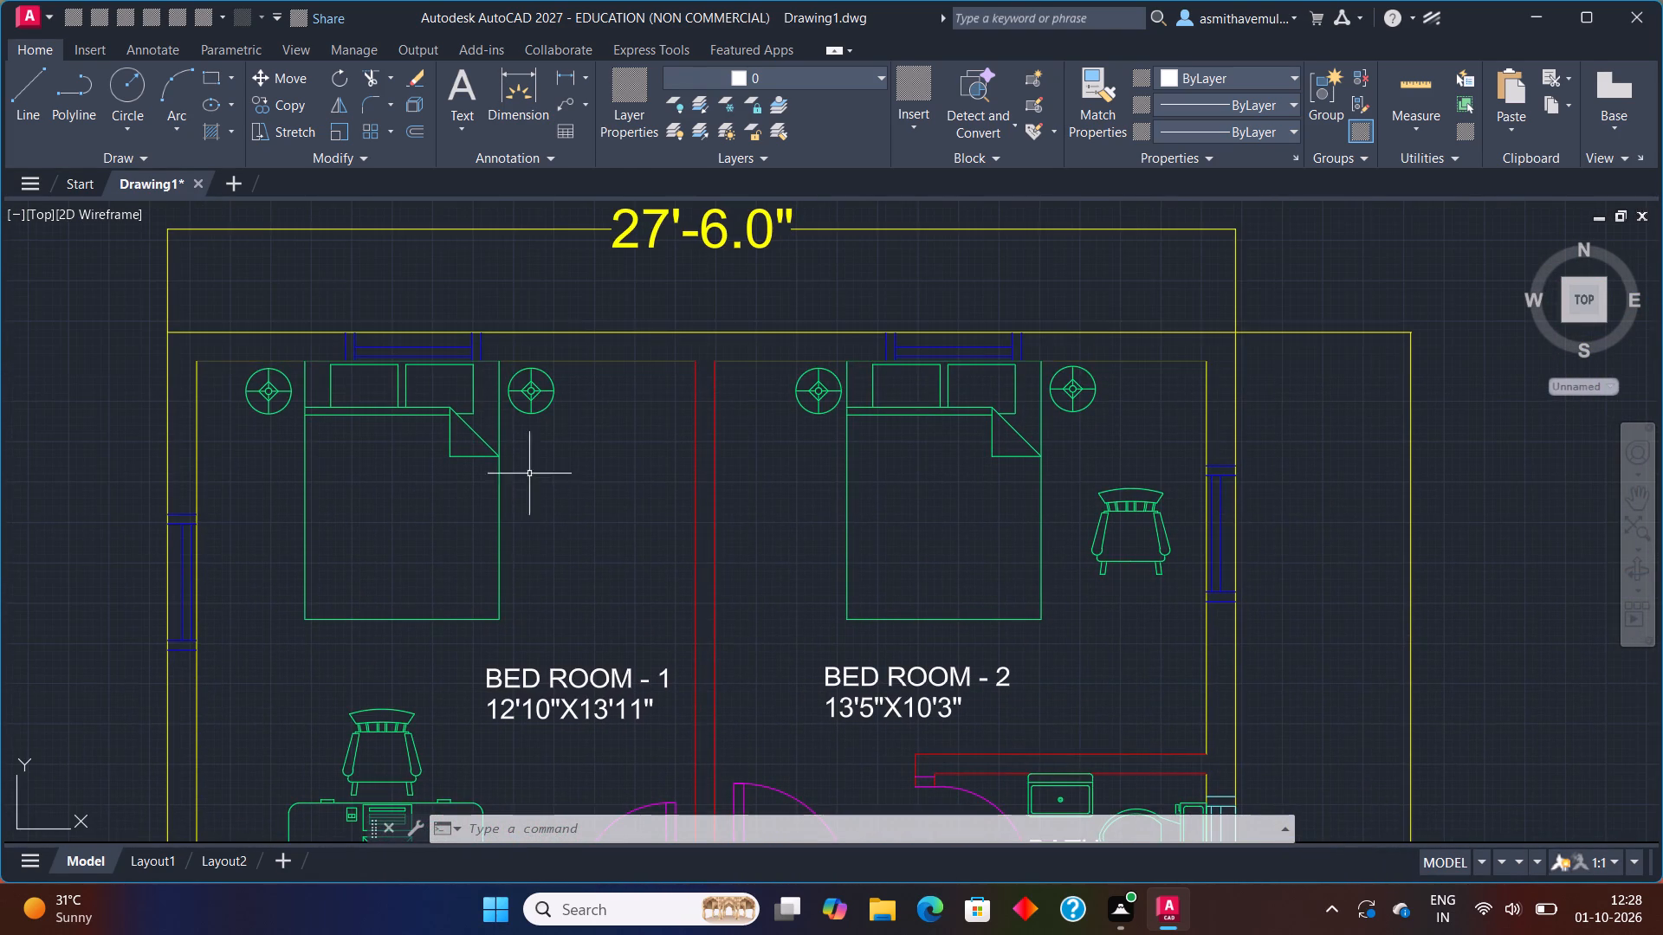
scroll(473, 422, "up", 1)
middle_click_drag(471, 420, 629, 442)
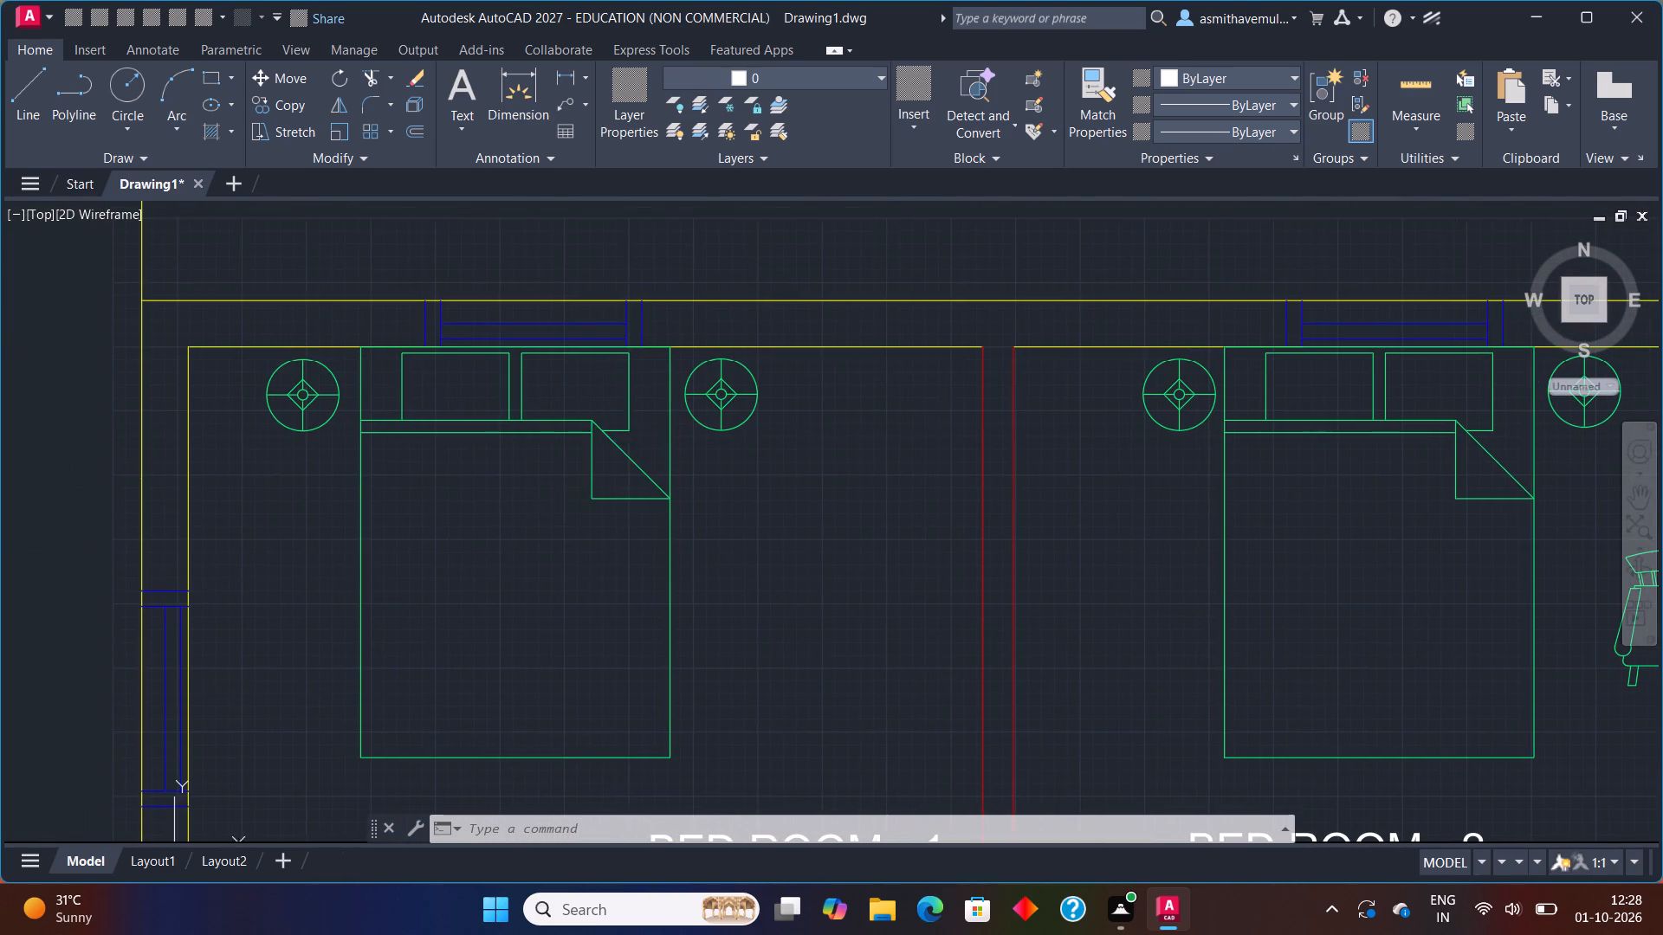
scroll(583, 367, "up", 3)
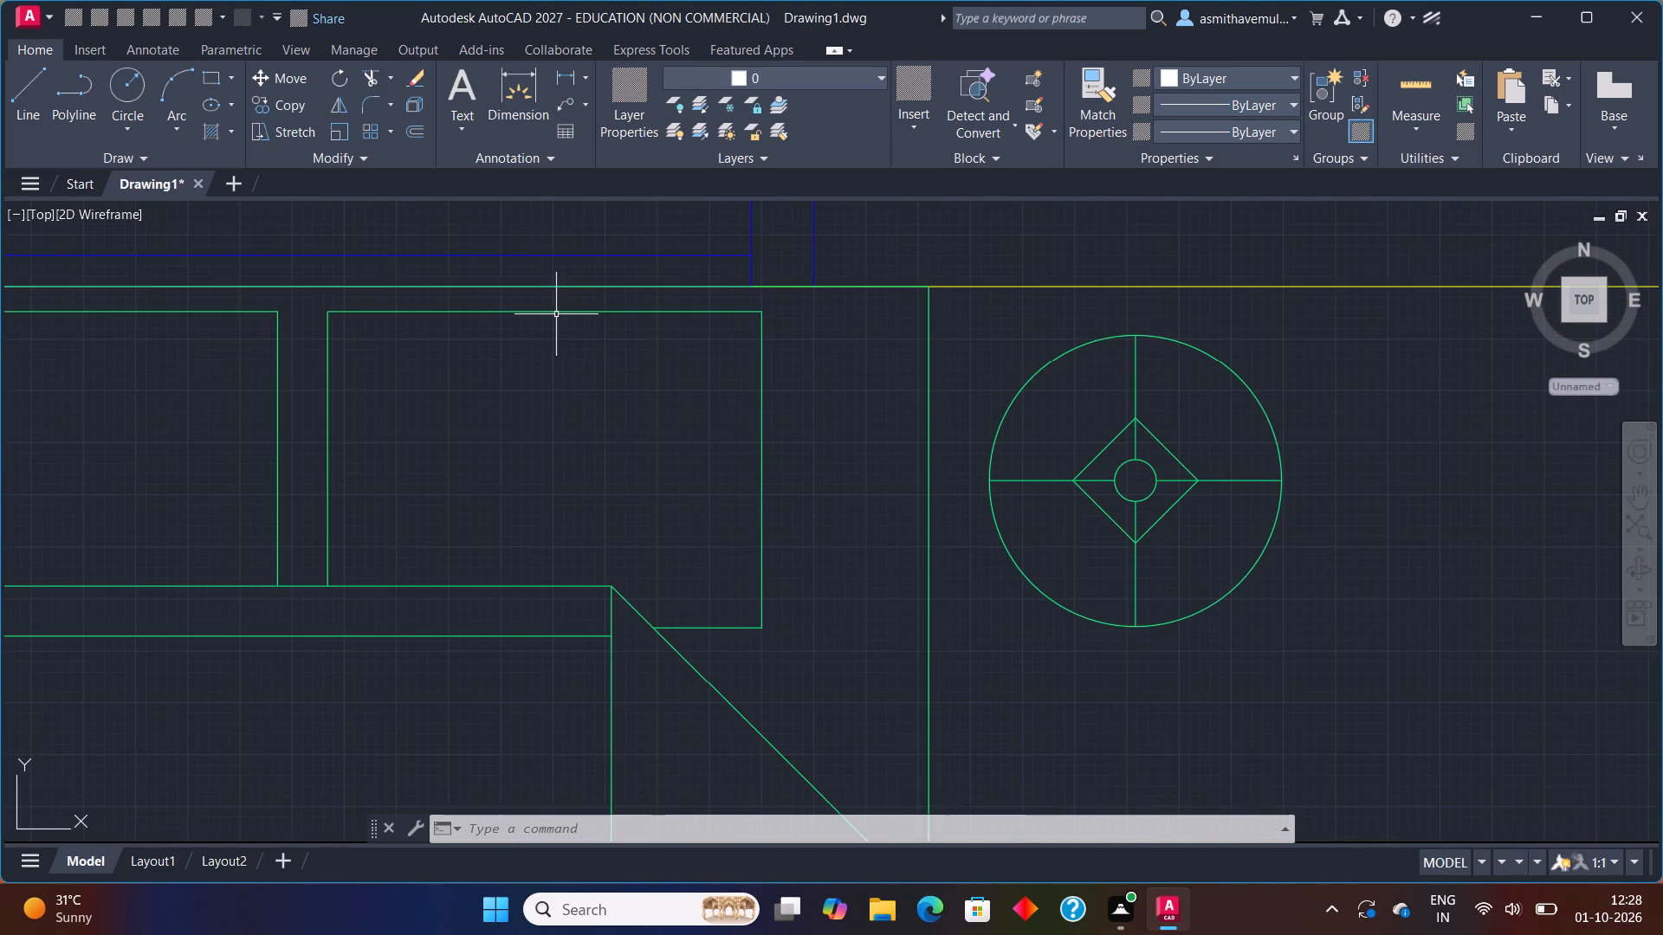
scroll(556, 313, "down", 4)
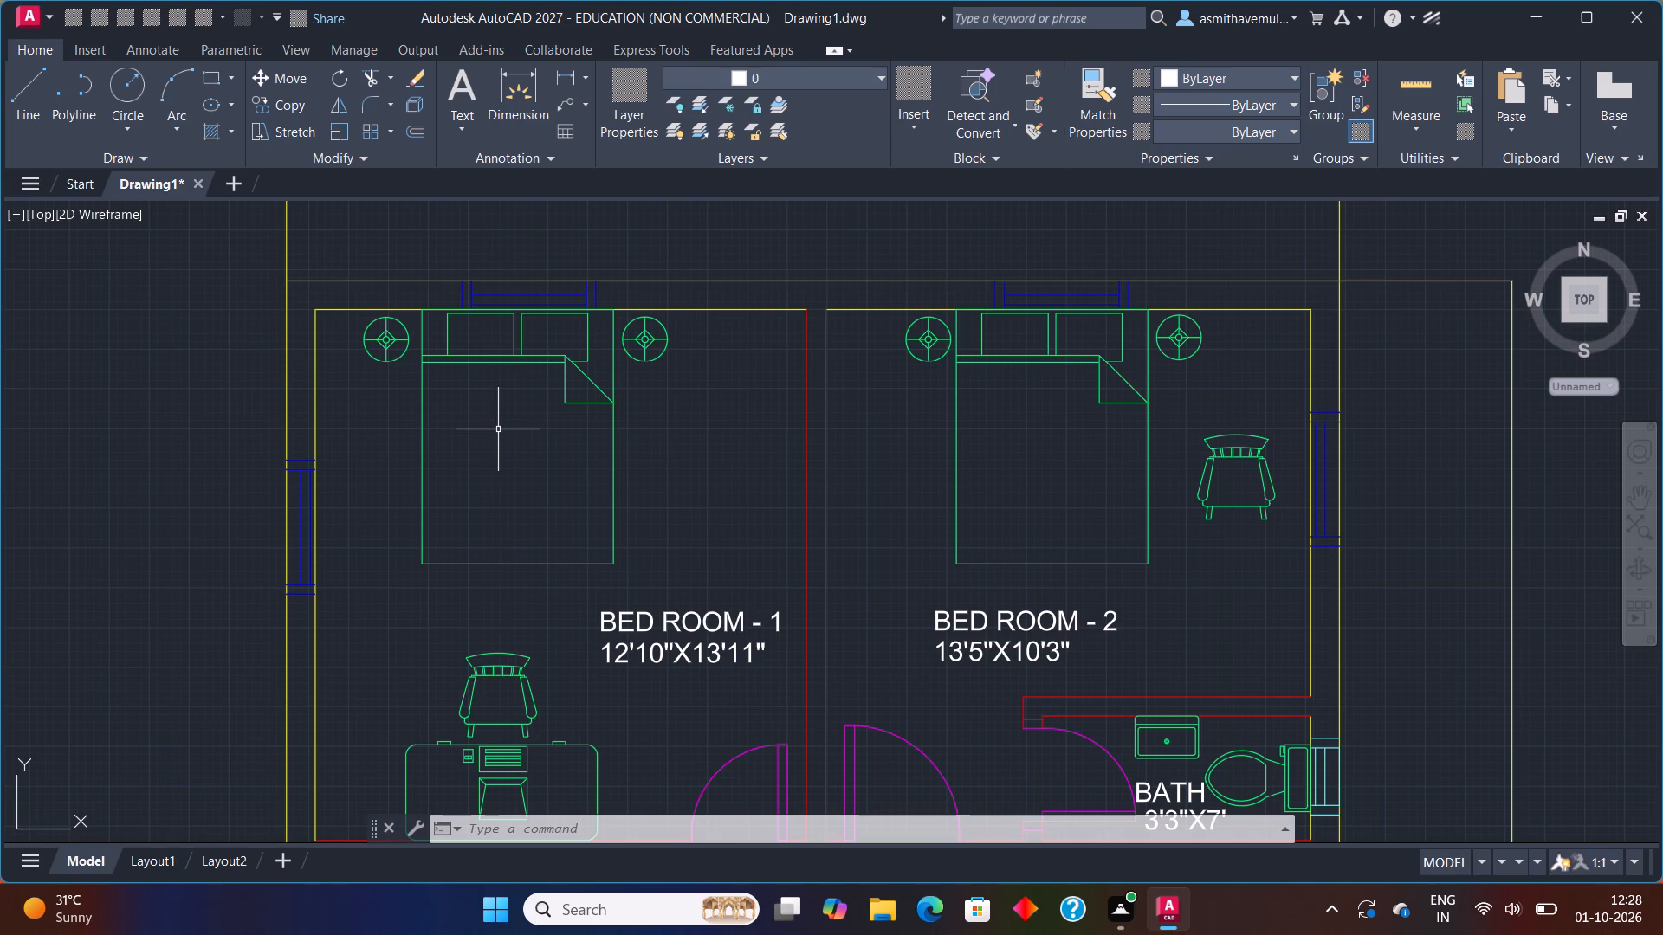
scroll(650, 526, "down", 1)
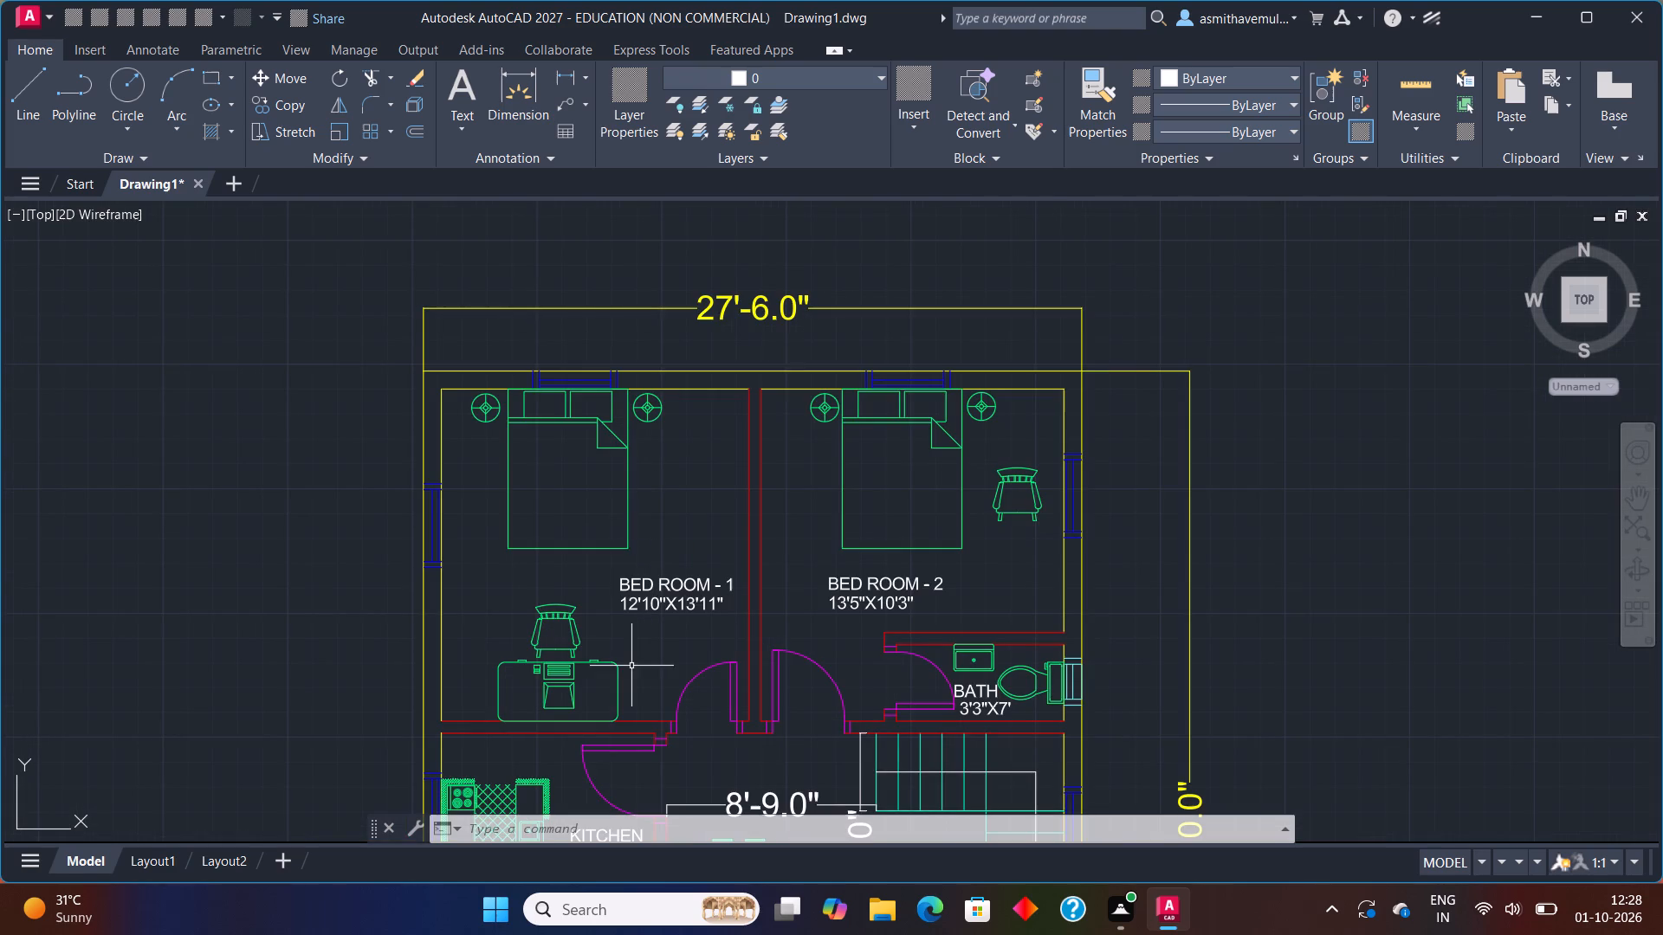
Review the overall floor plan, then examine the kitchen layout and the hall dimensions up close.
middle_click_drag(629, 668, 608, 566)
scroll(645, 658, "down", 2)
scroll(646, 698, "up", 1)
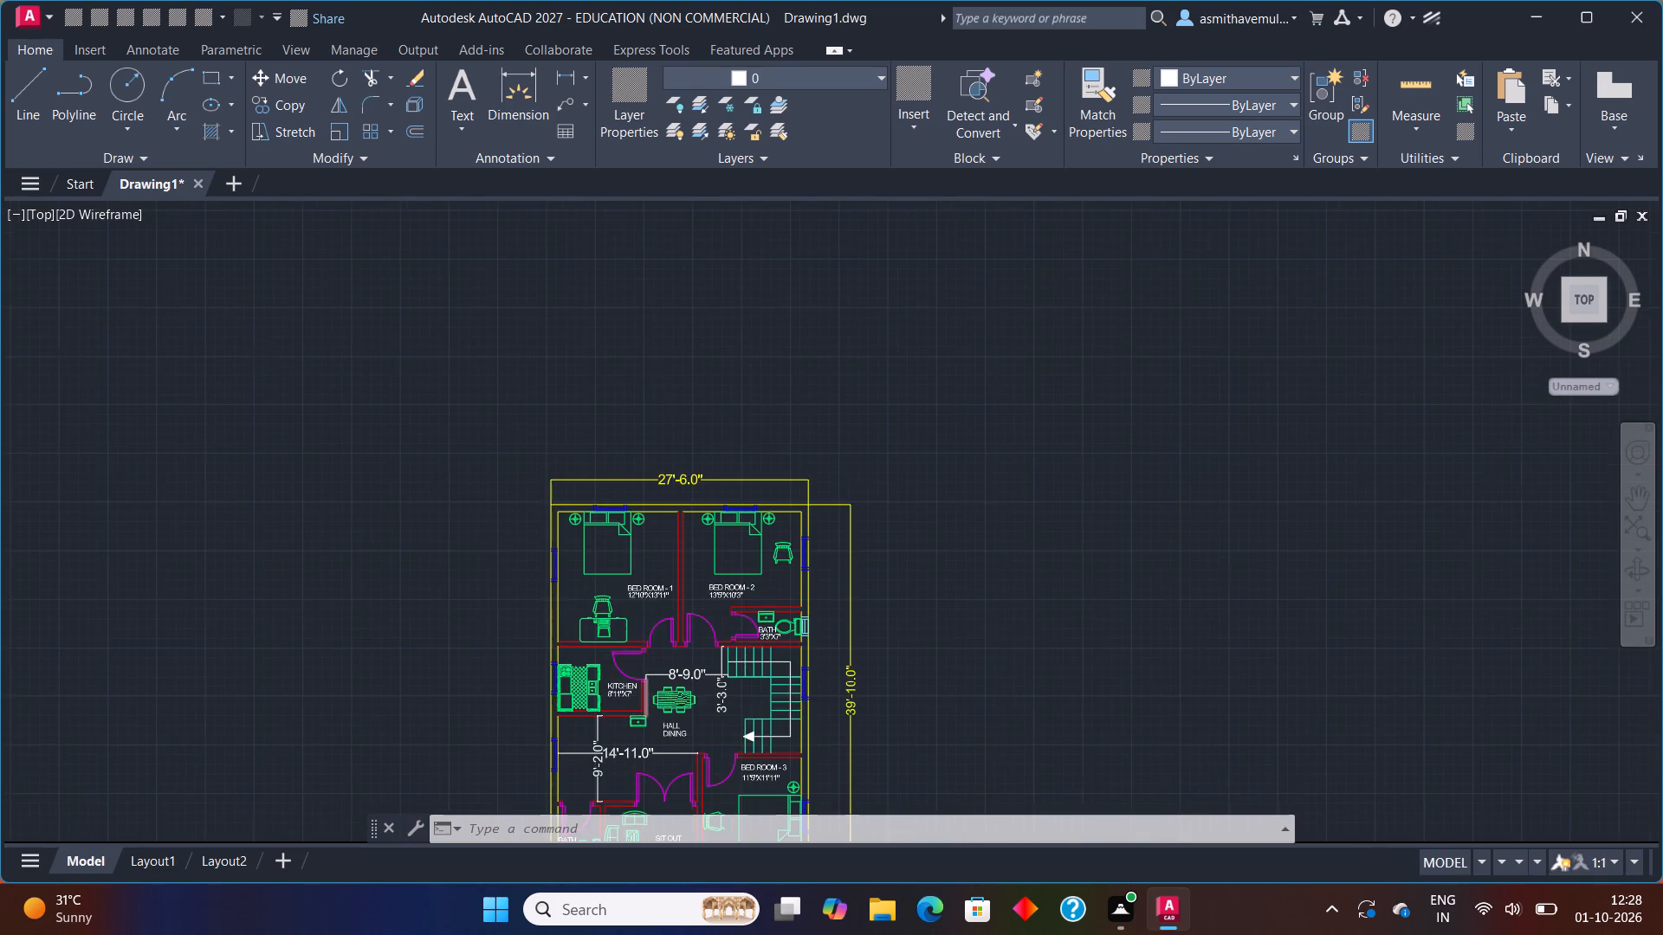
middle_click_drag(651, 704, 689, 529)
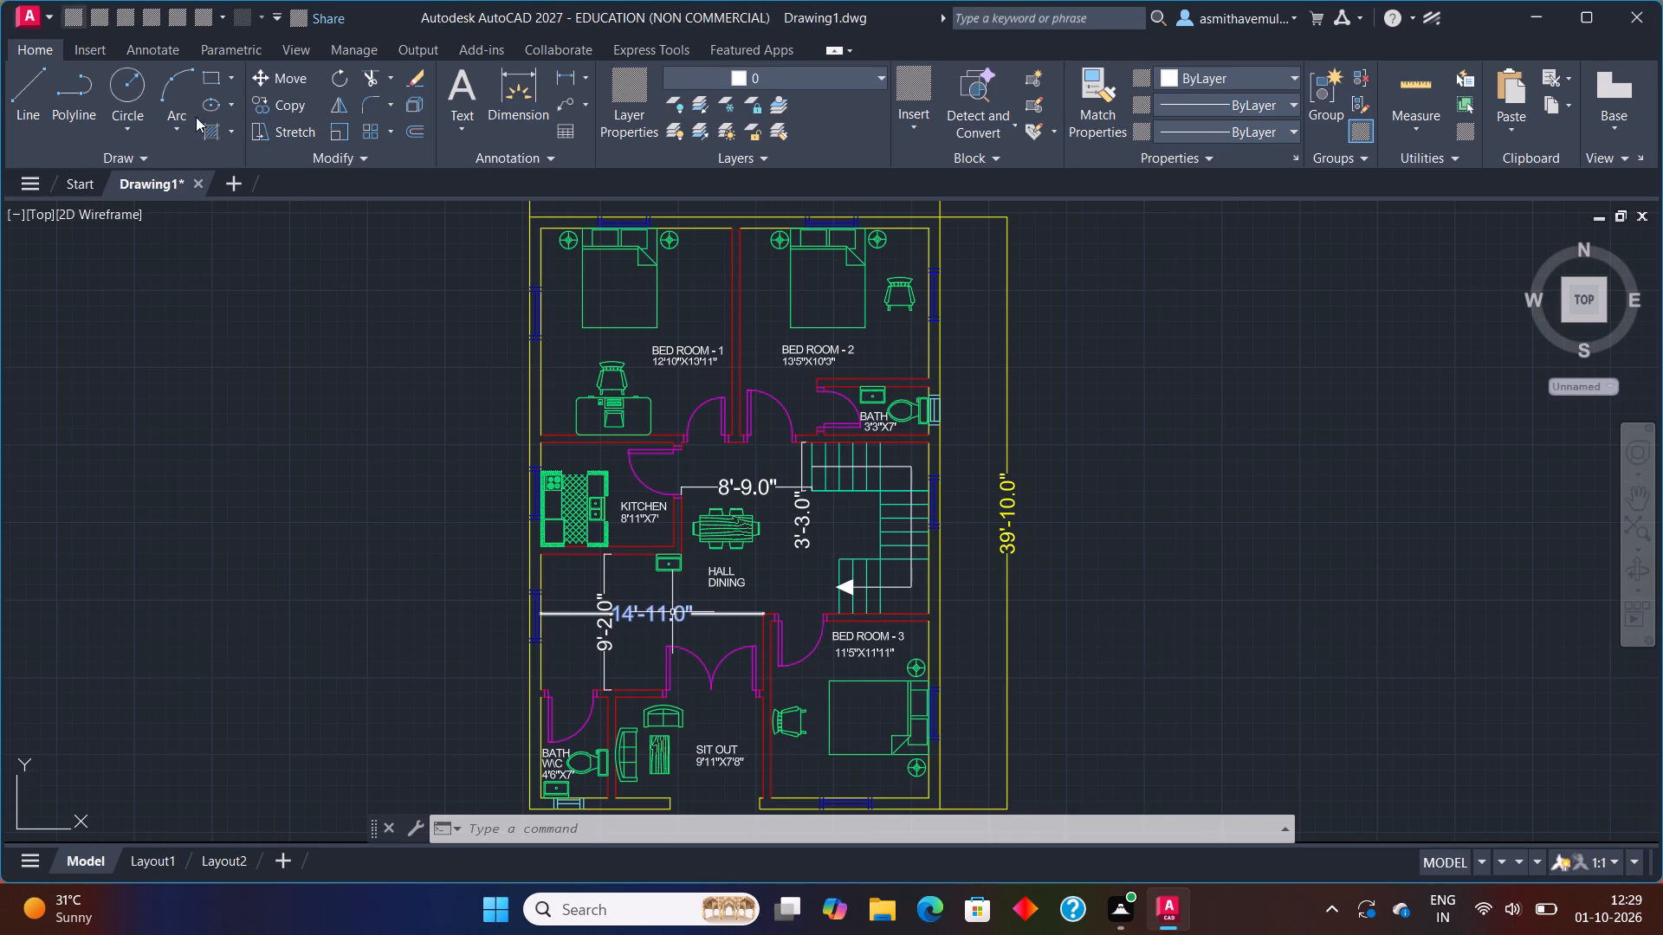
scroll(586, 744, "up", 2)
middle_click_drag(494, 364, 499, 535)
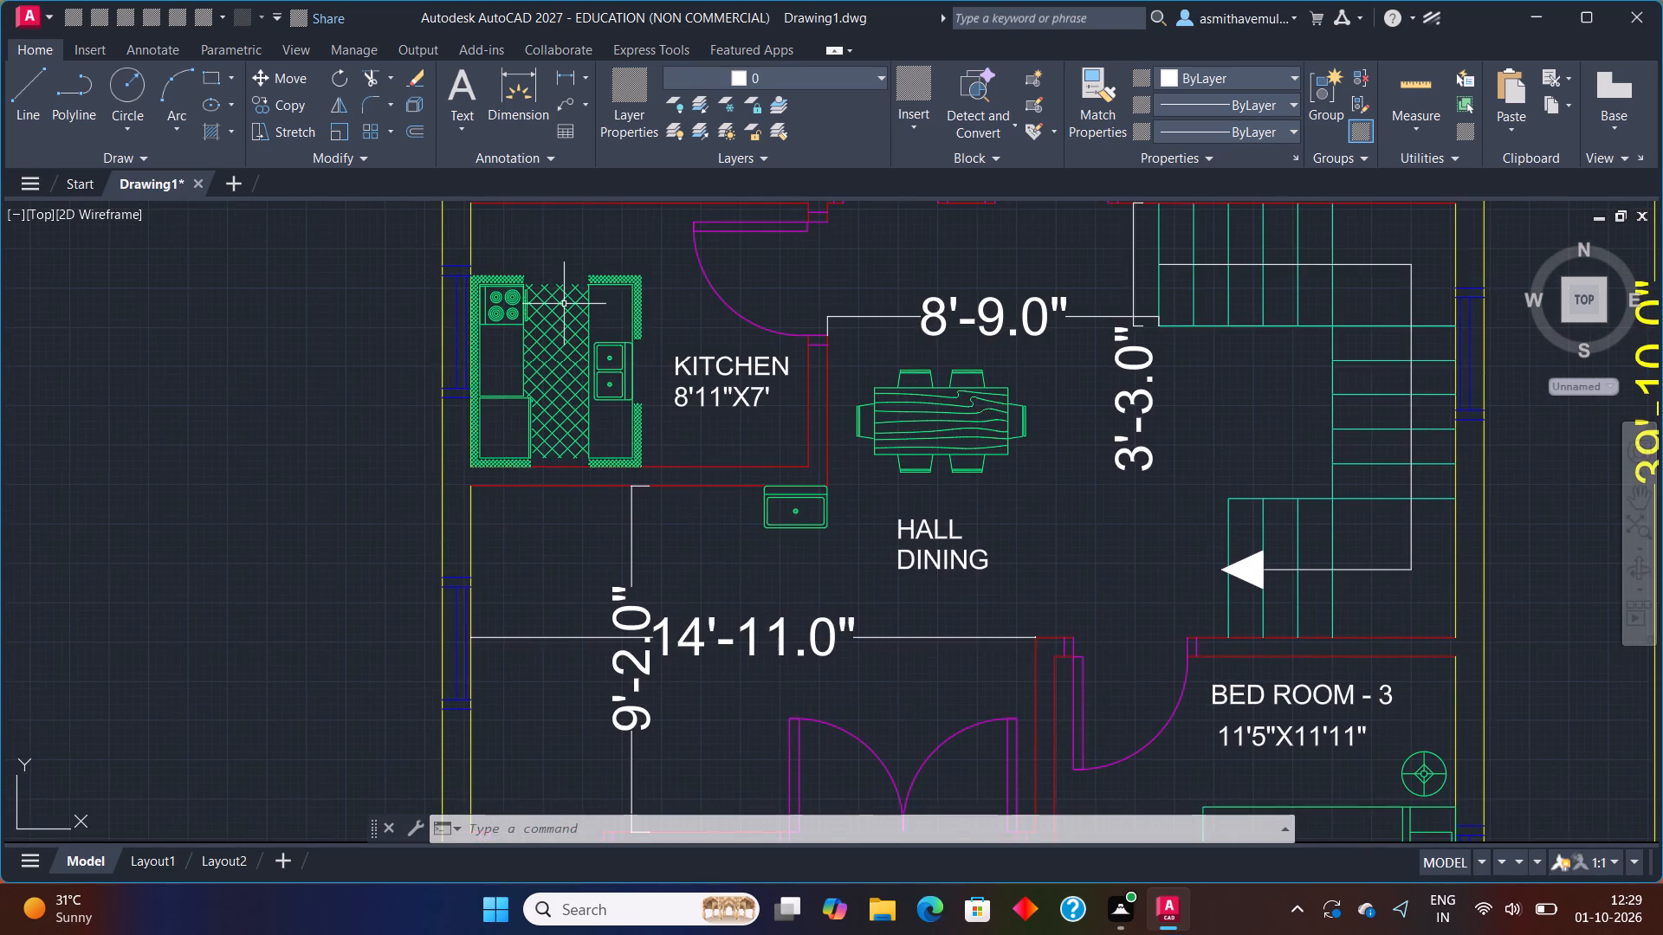
scroll(564, 304, "up", 1)
scroll(511, 369, "up", 1)
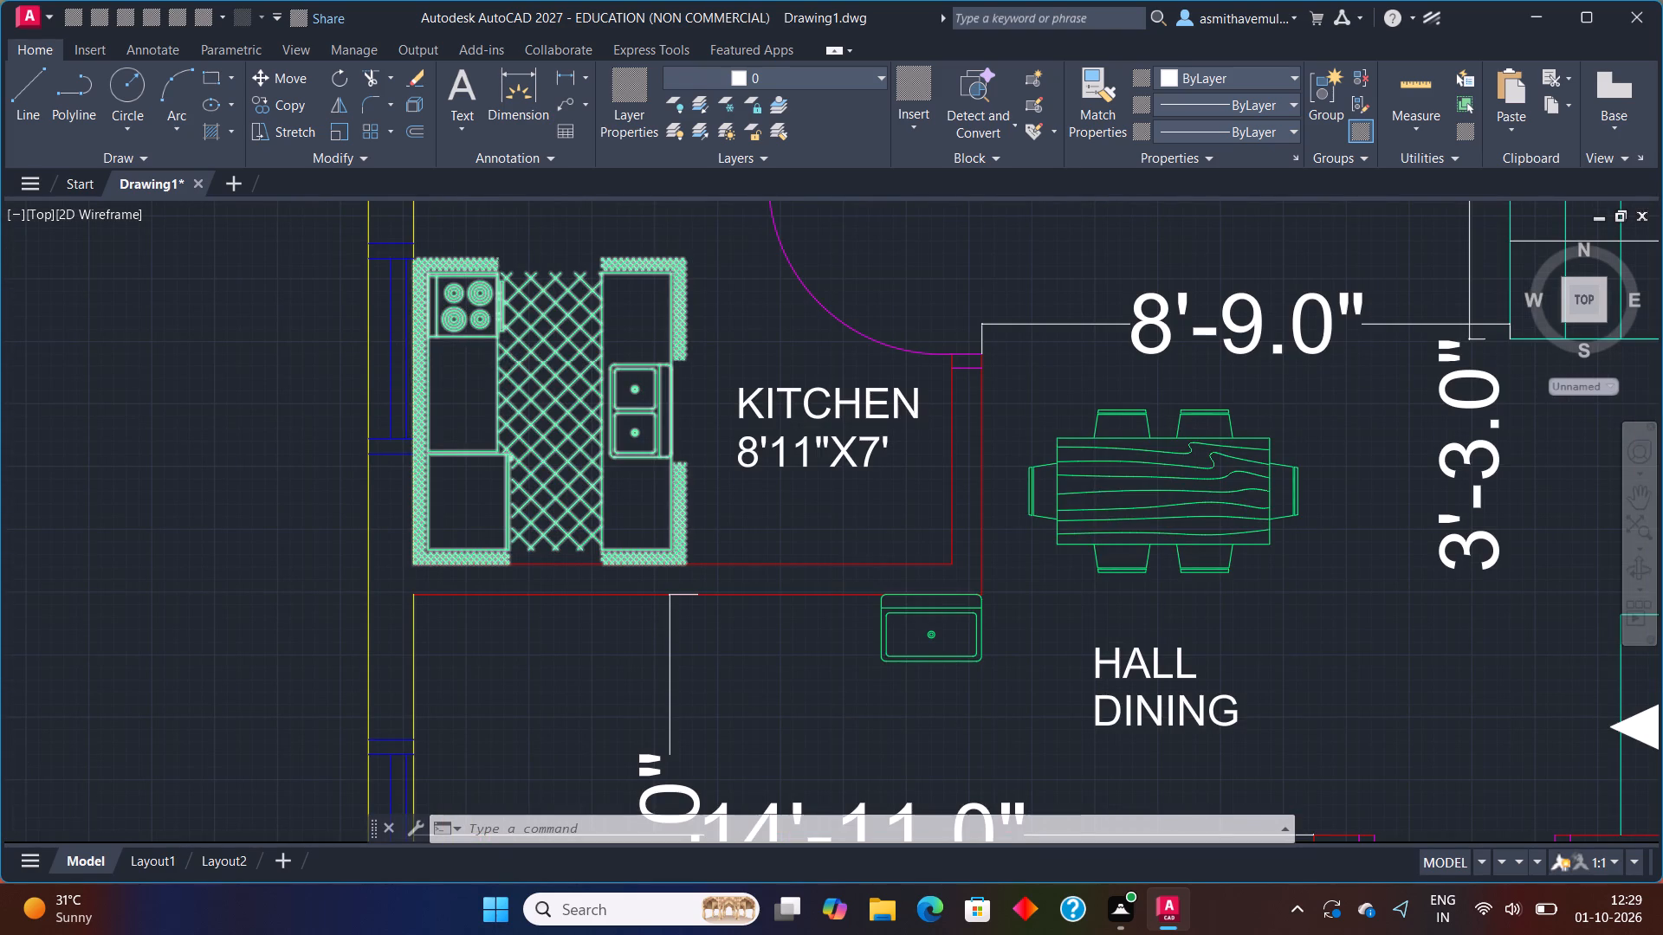
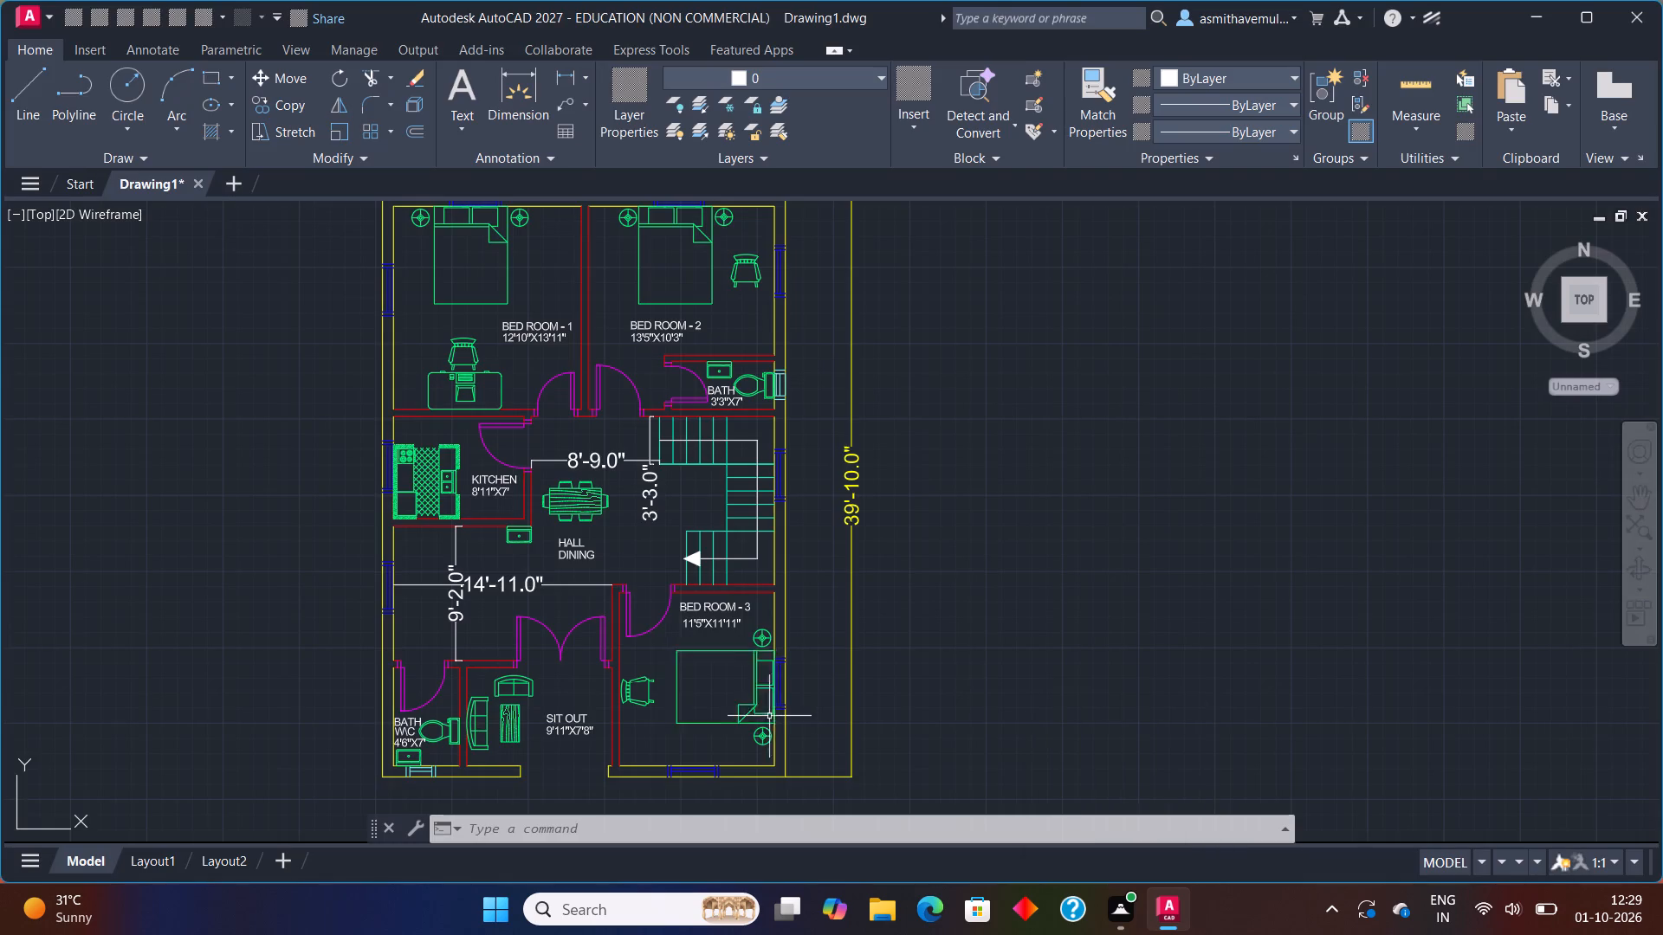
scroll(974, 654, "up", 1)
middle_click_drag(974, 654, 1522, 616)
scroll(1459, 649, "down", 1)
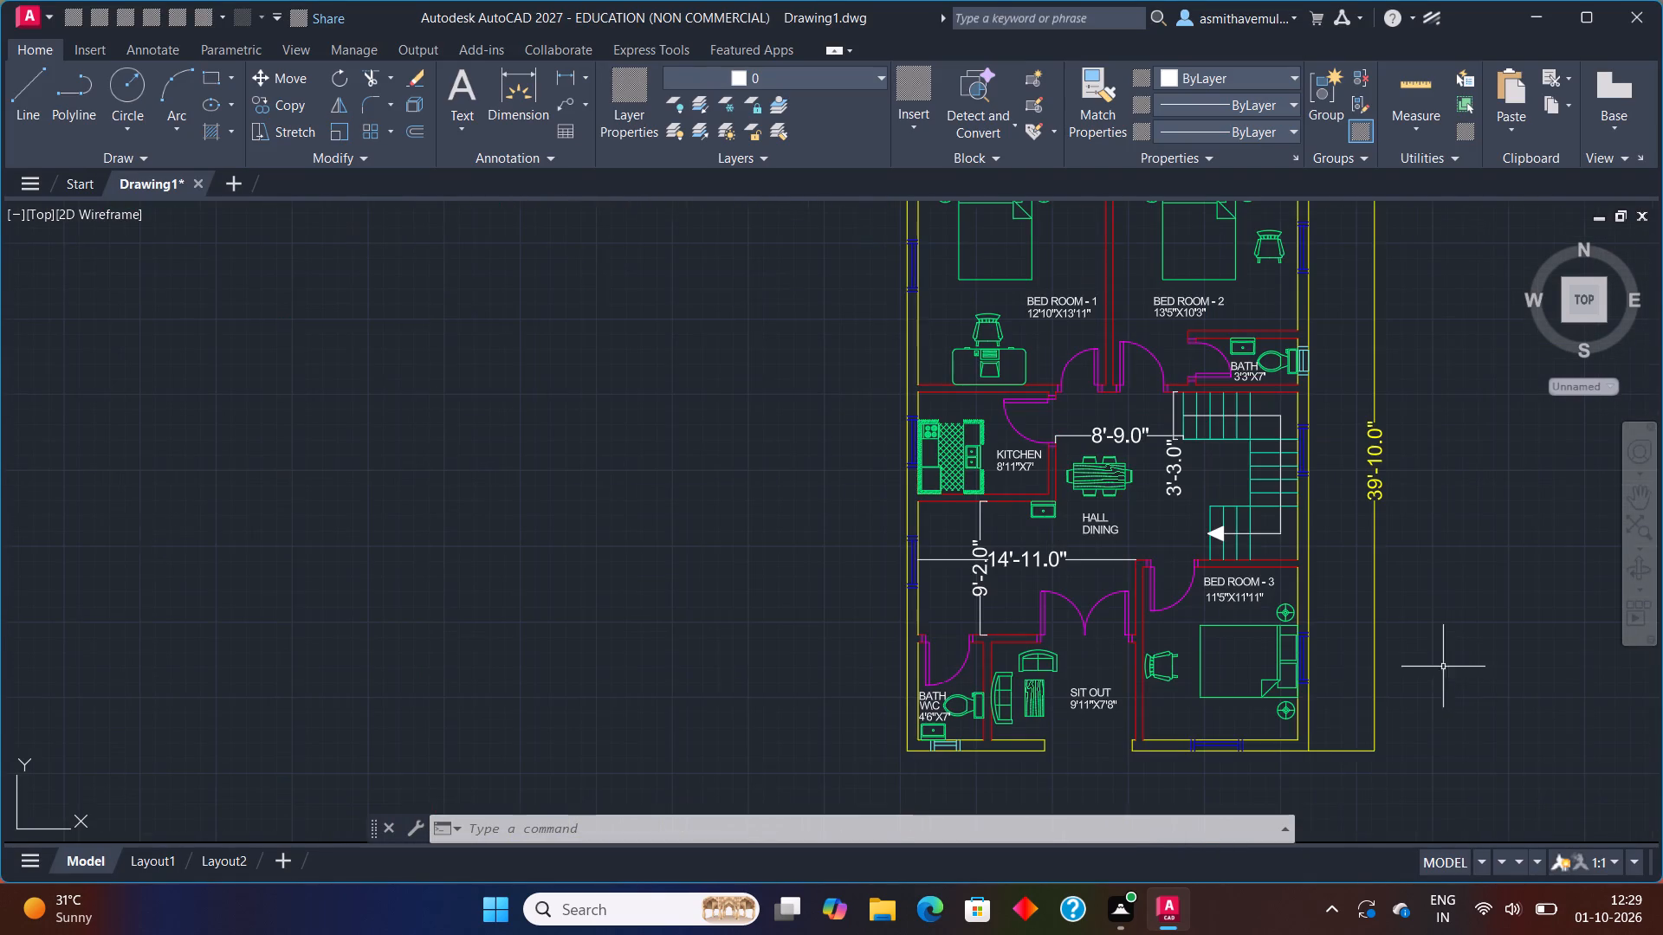
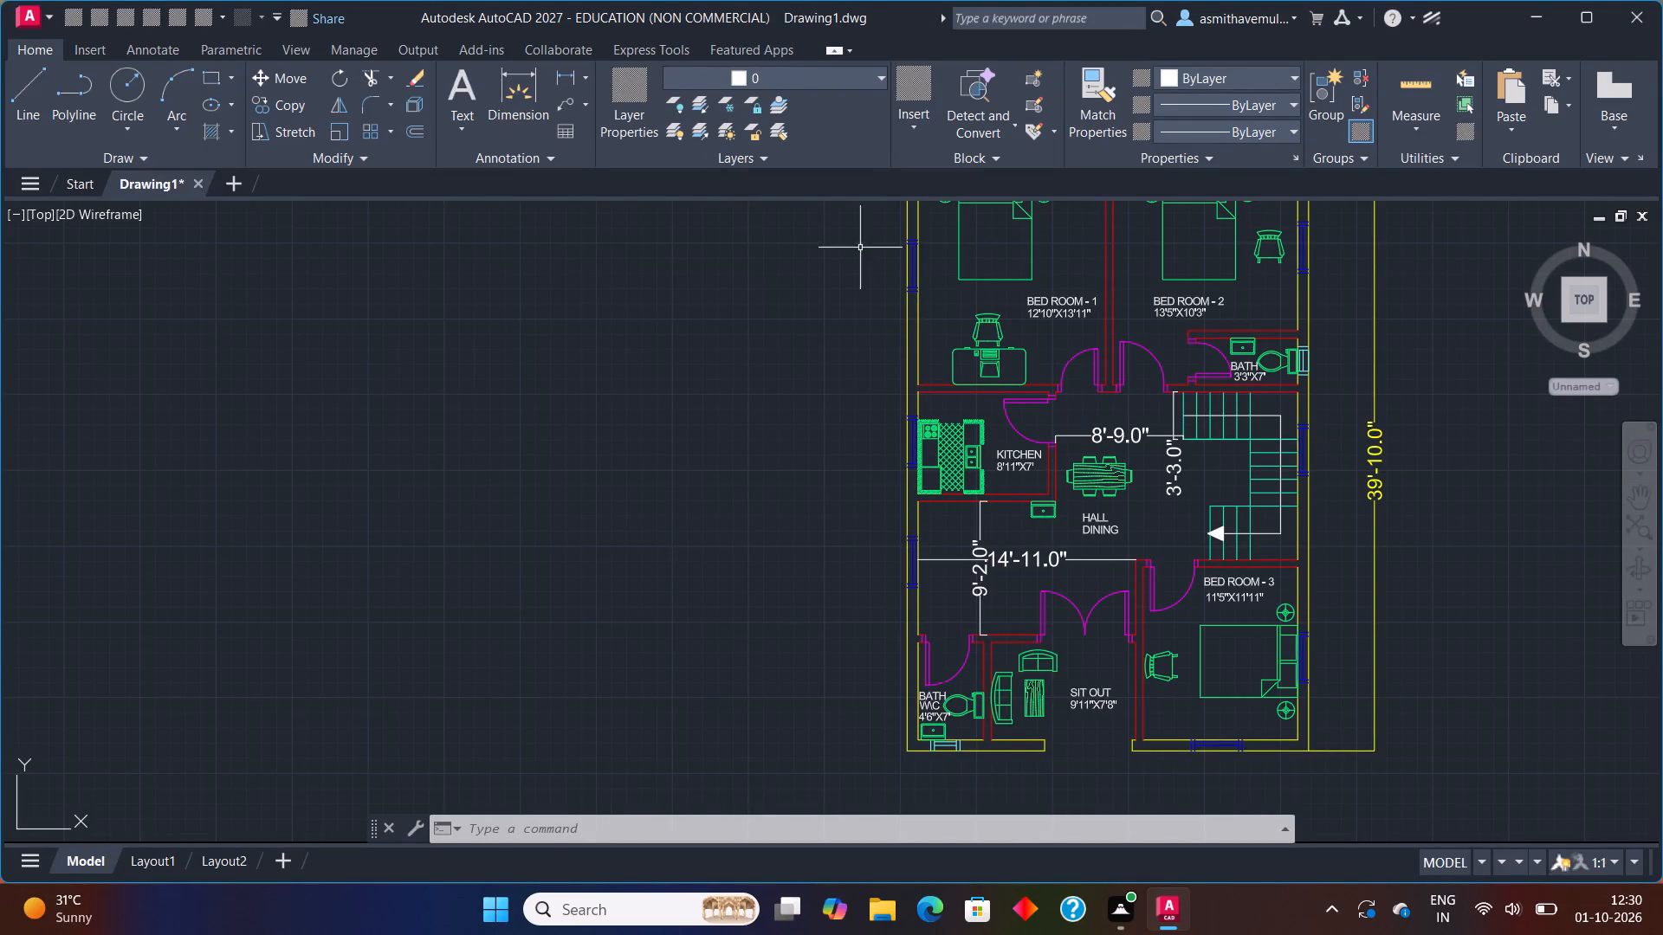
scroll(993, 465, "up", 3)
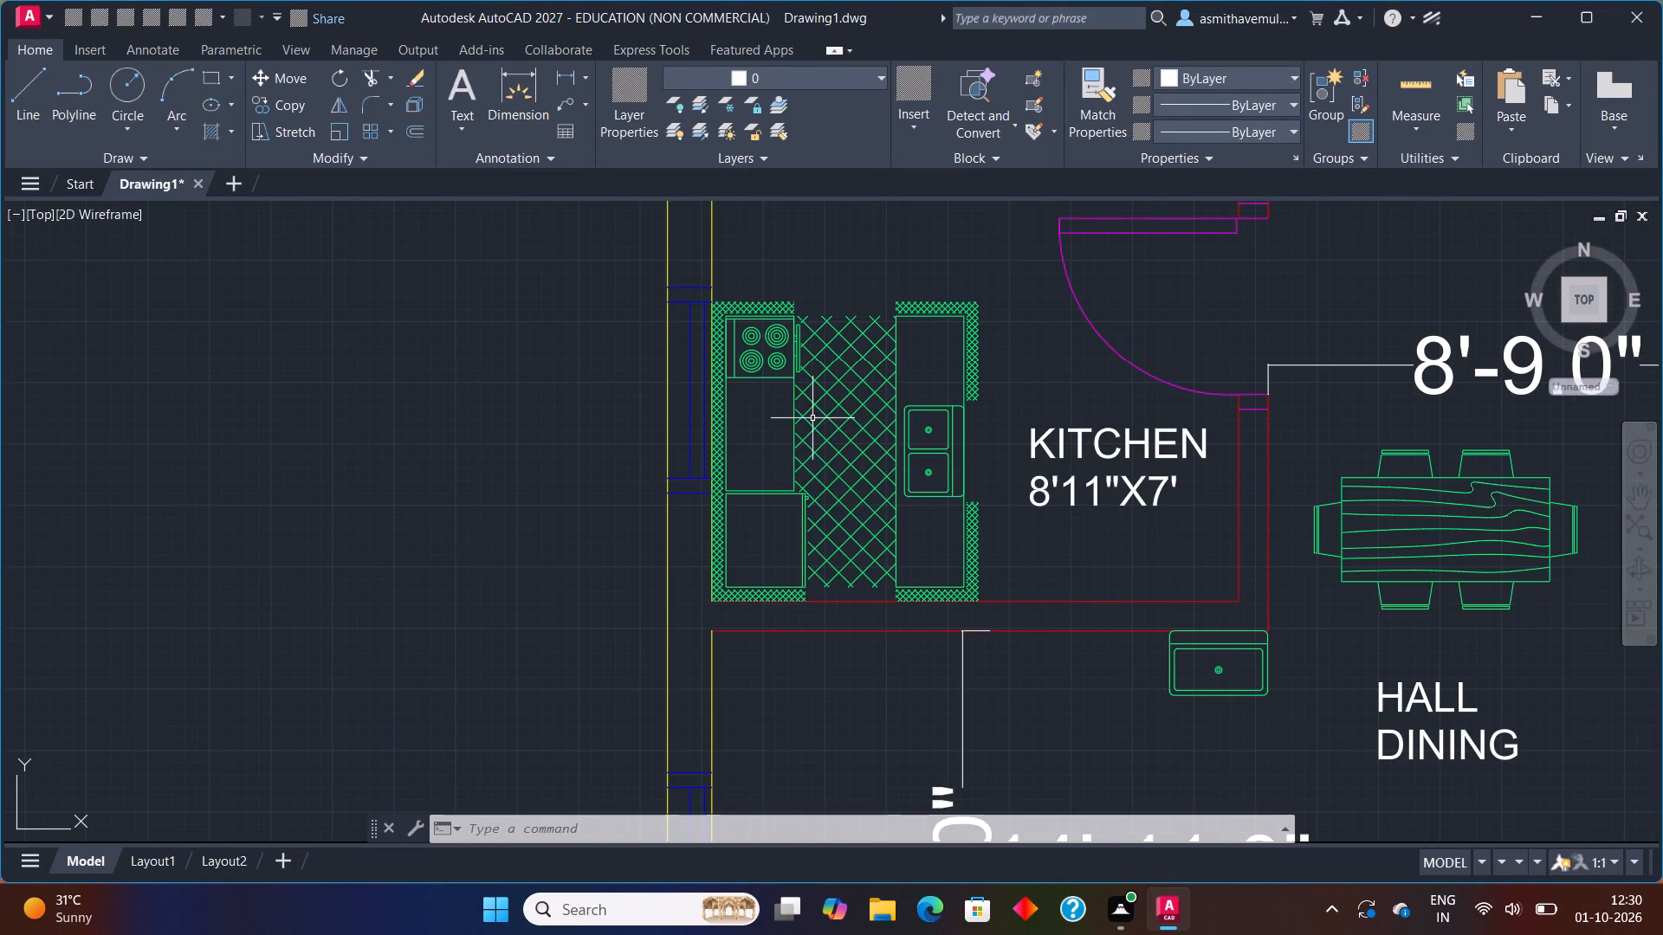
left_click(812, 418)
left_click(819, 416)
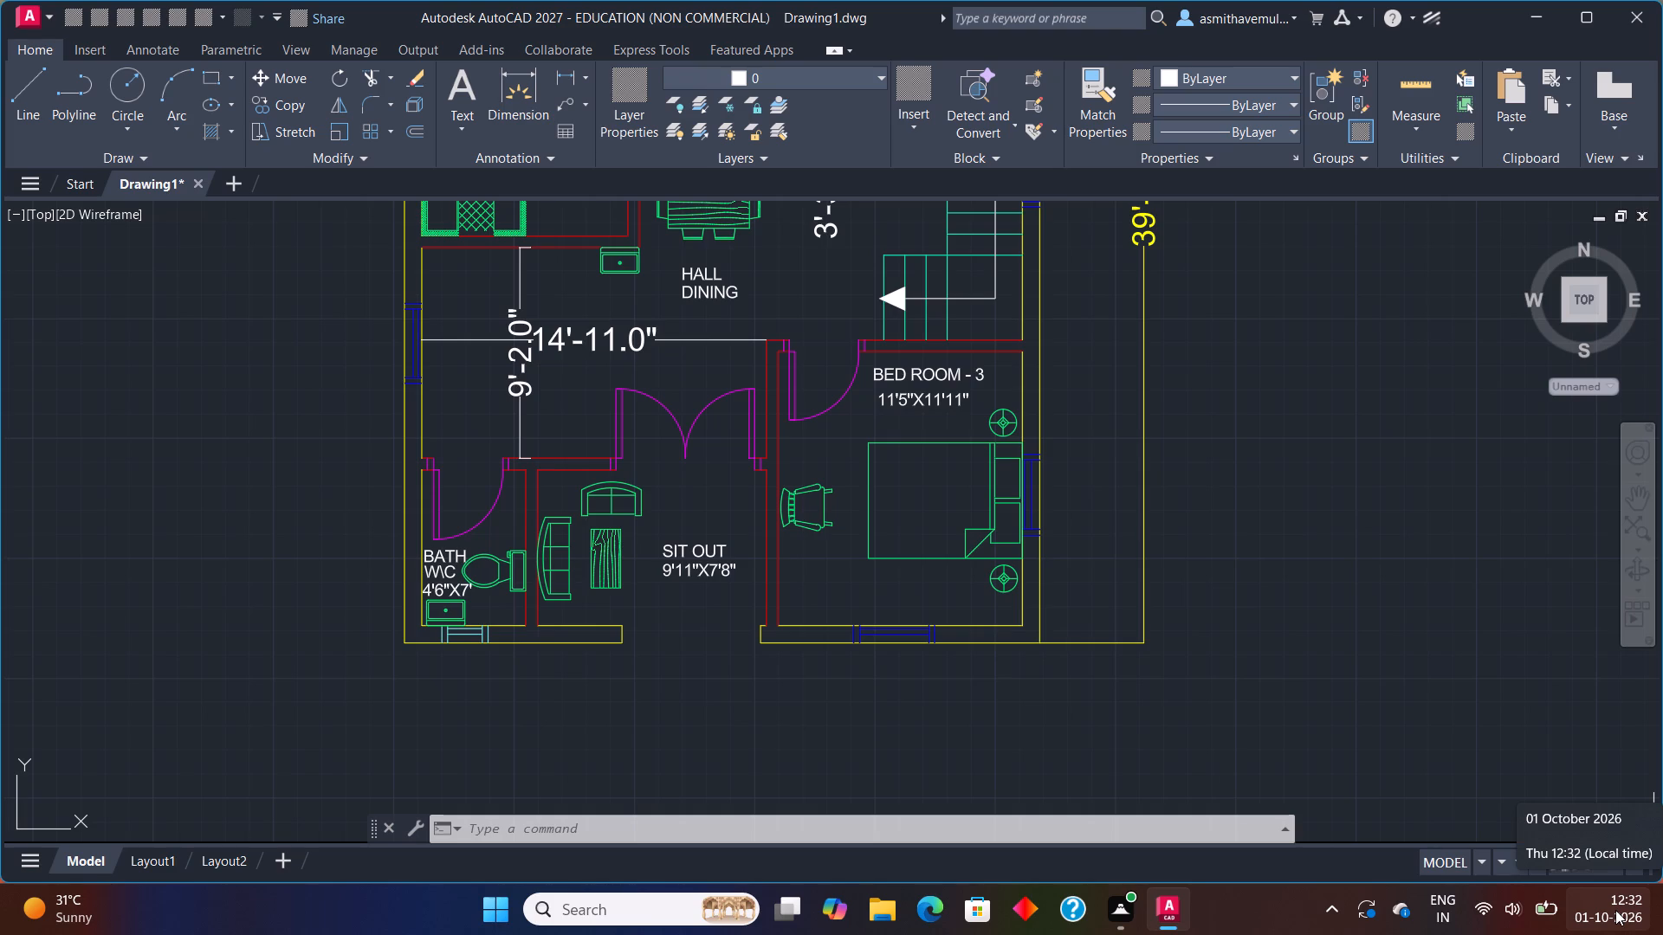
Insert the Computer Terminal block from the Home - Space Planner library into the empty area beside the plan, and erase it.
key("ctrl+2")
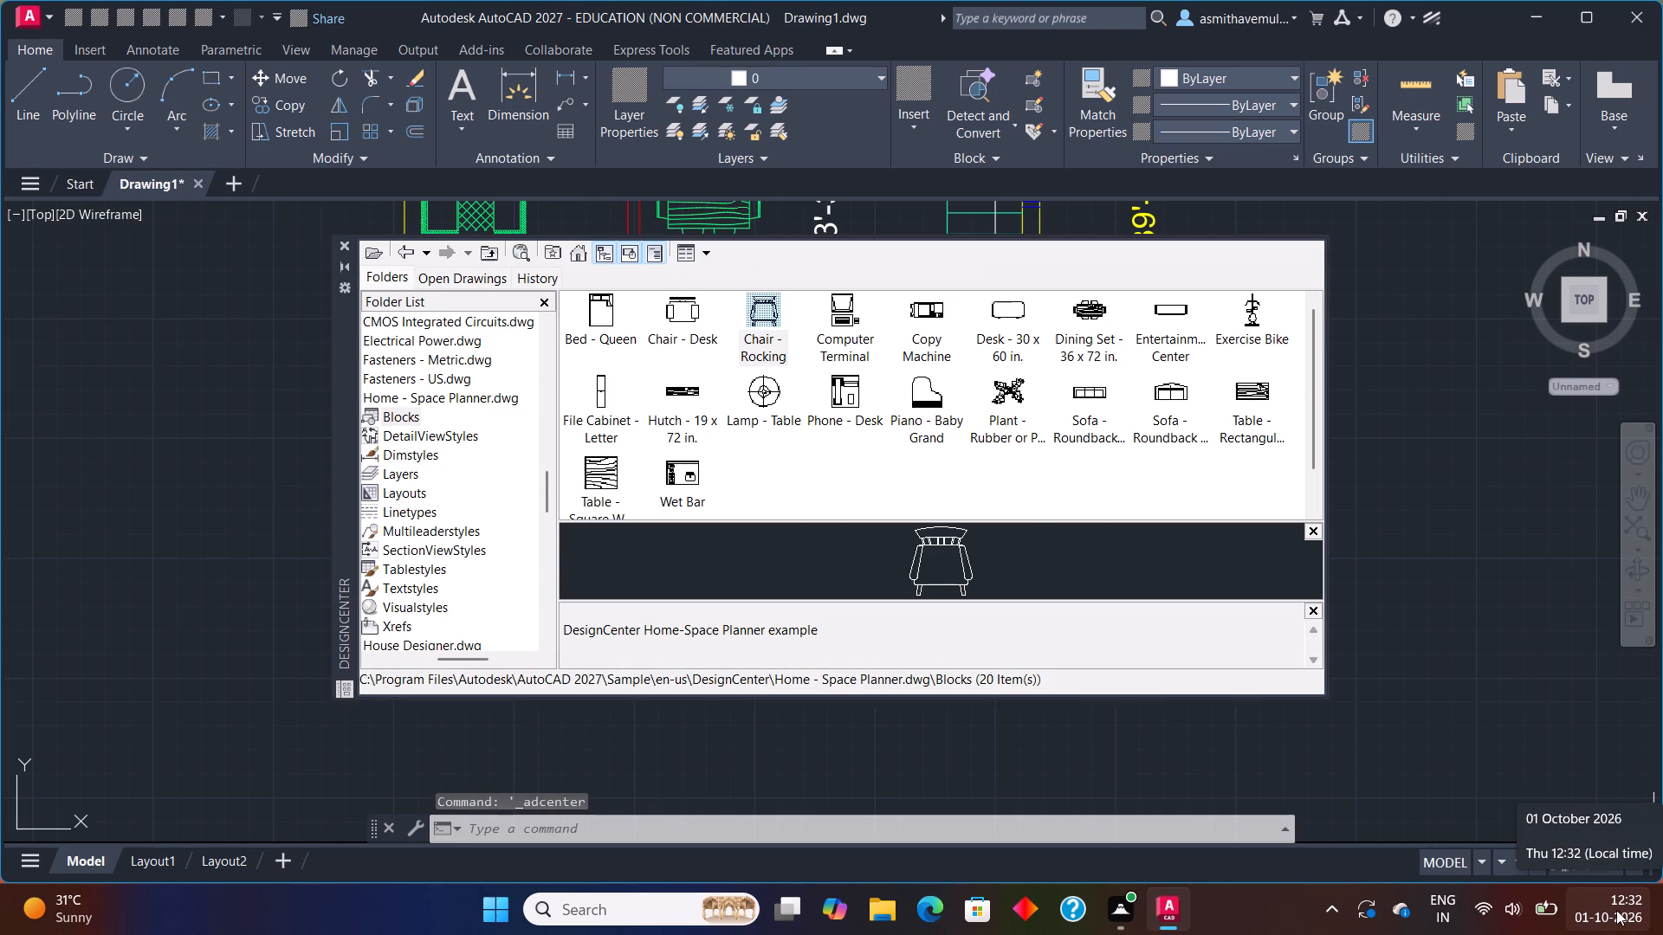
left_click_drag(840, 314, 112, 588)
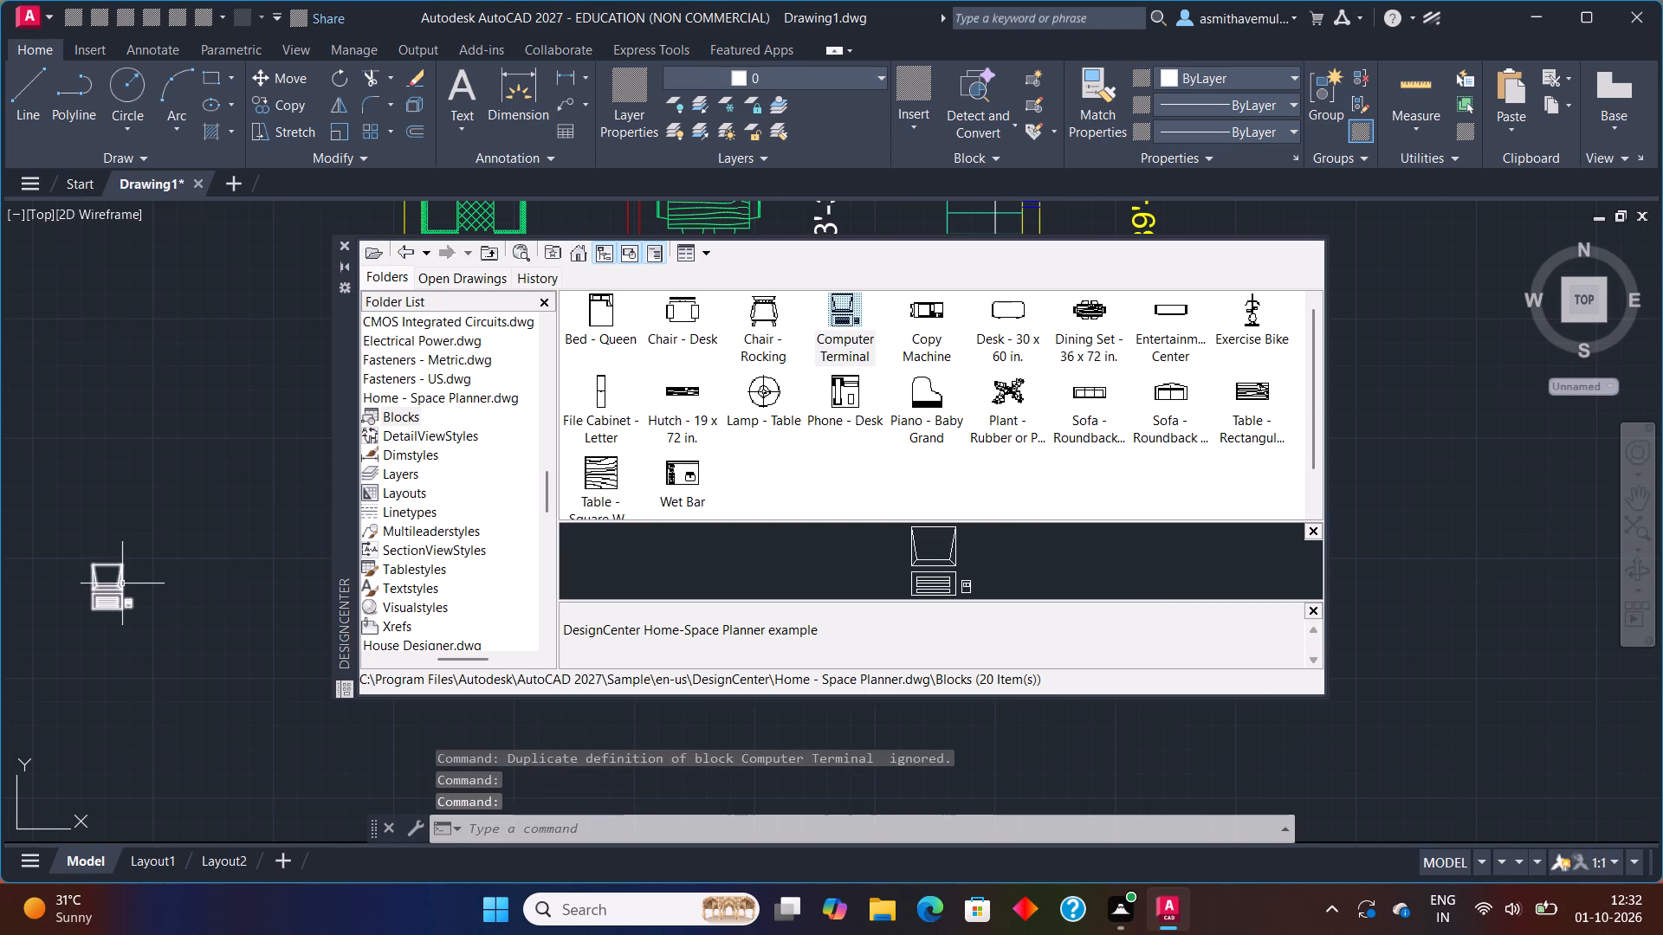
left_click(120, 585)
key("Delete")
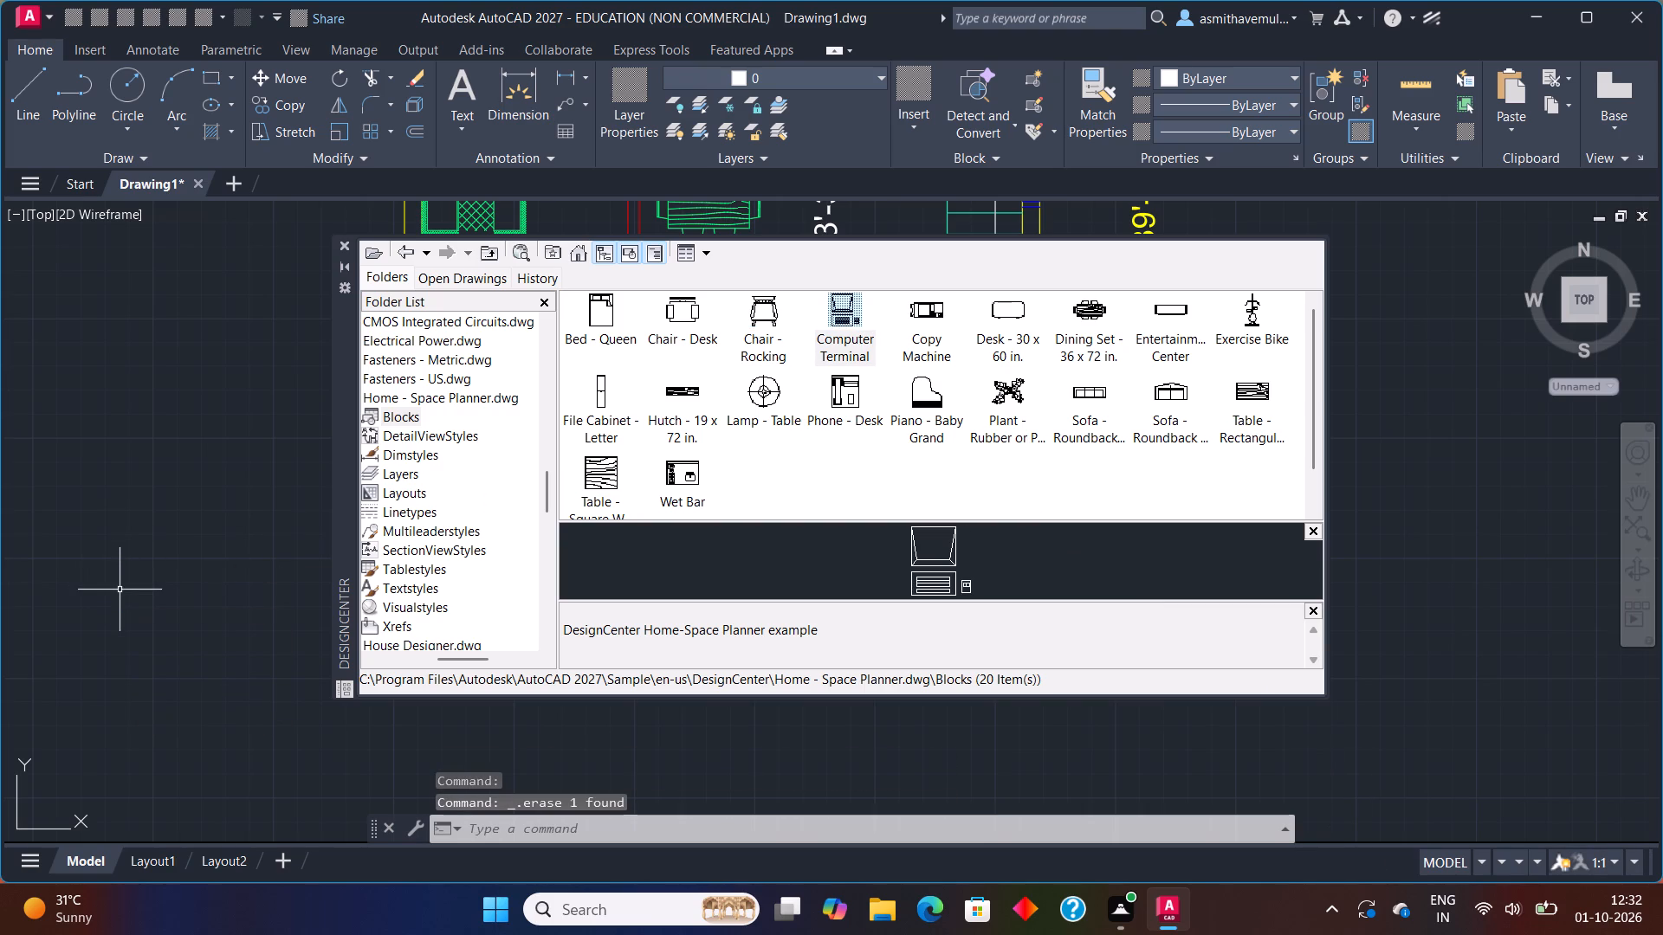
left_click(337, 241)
Make FURNITURE the current layer.
key("l")
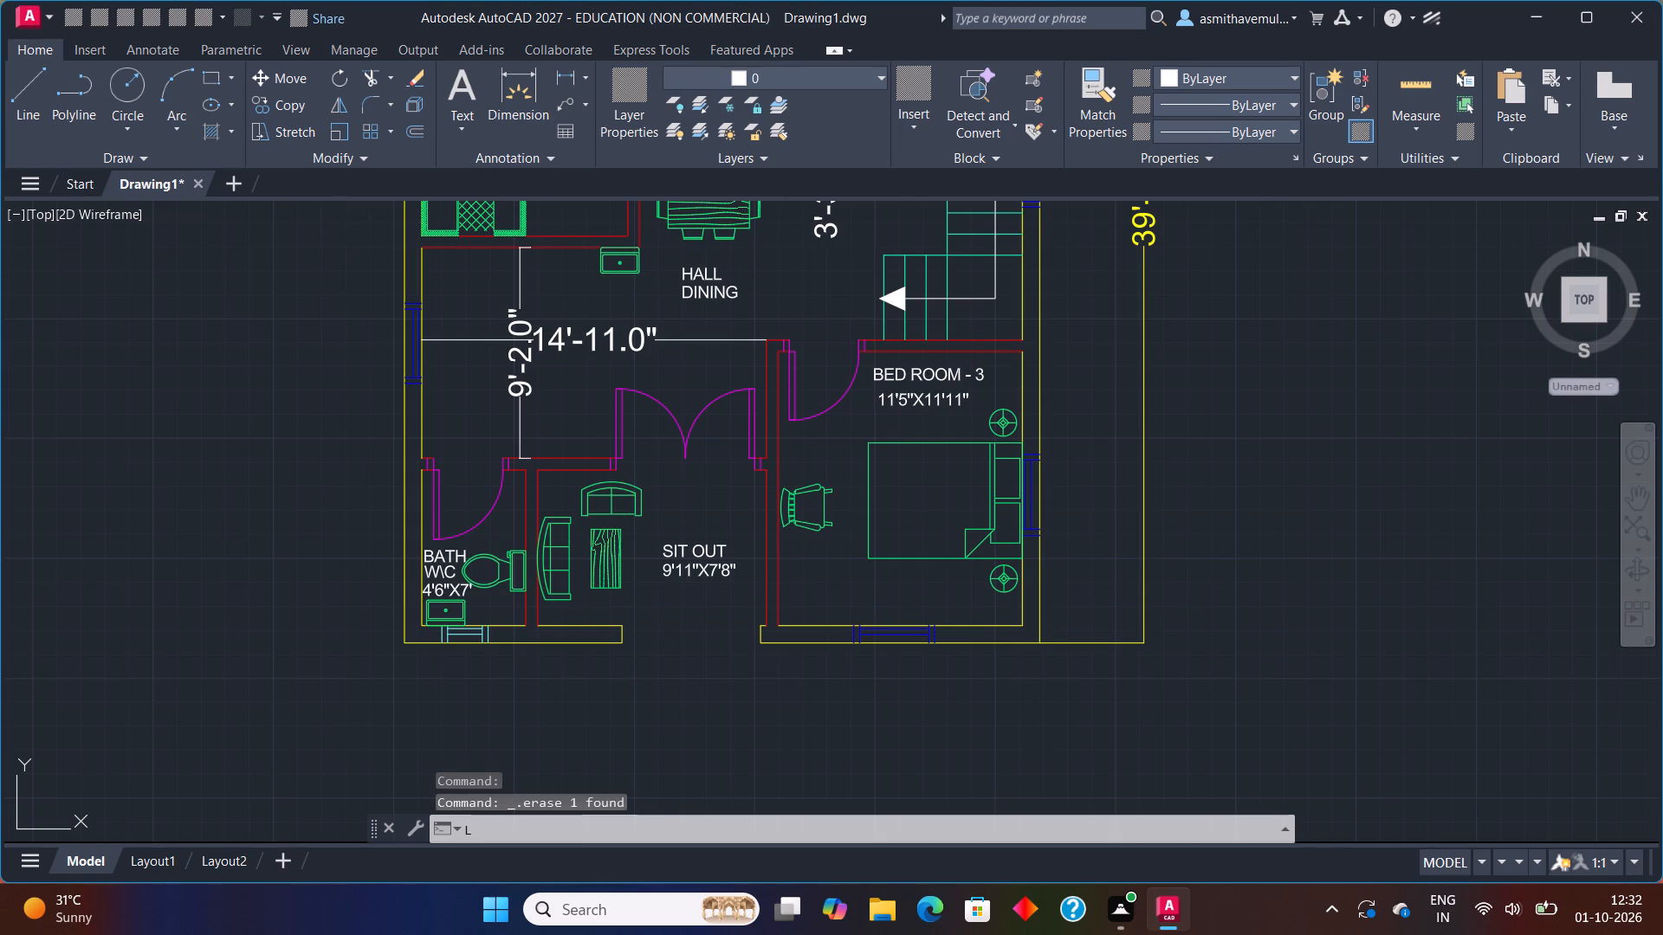
key("BackSpace")
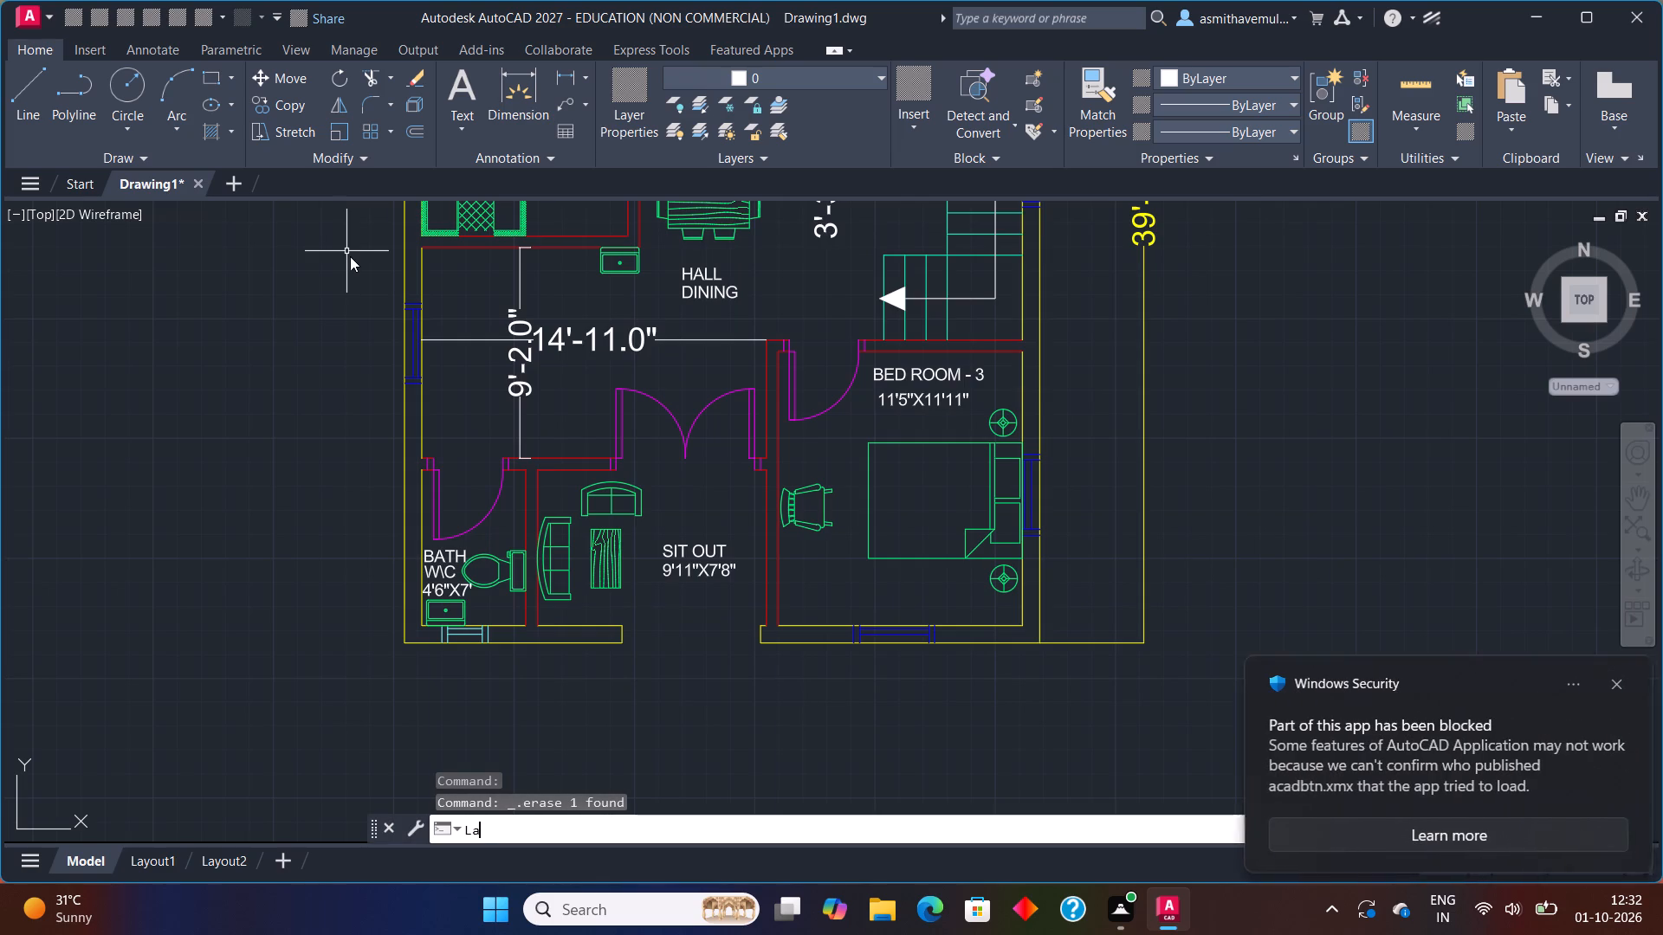
key("a")
key("Return")
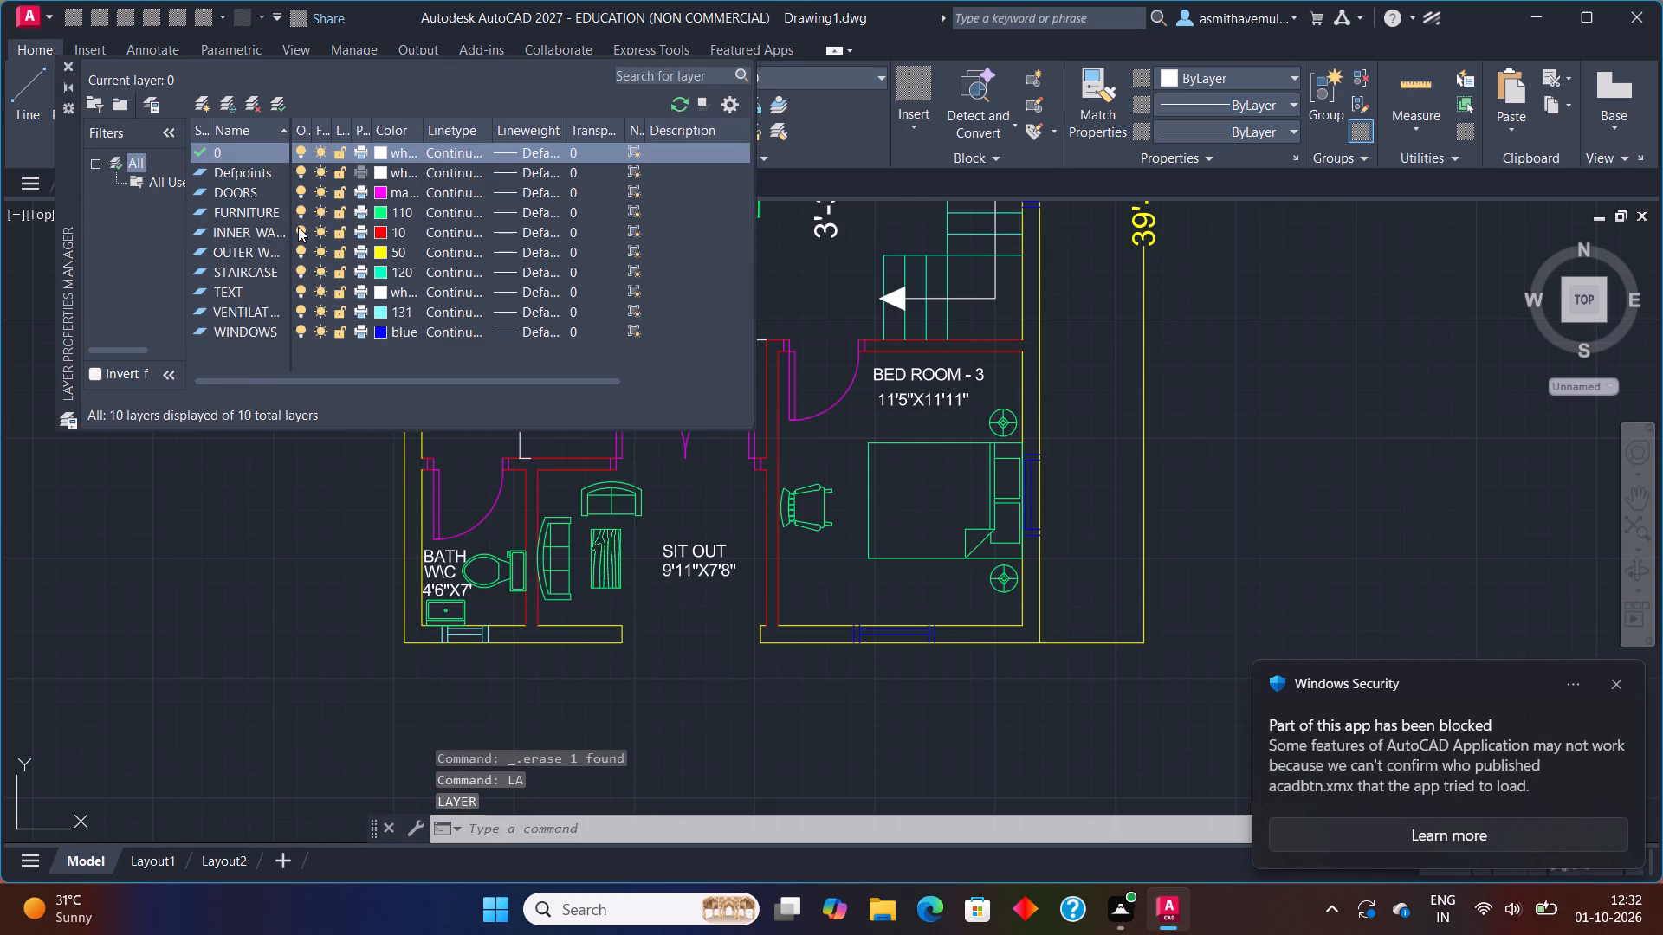
left_click(385, 209)
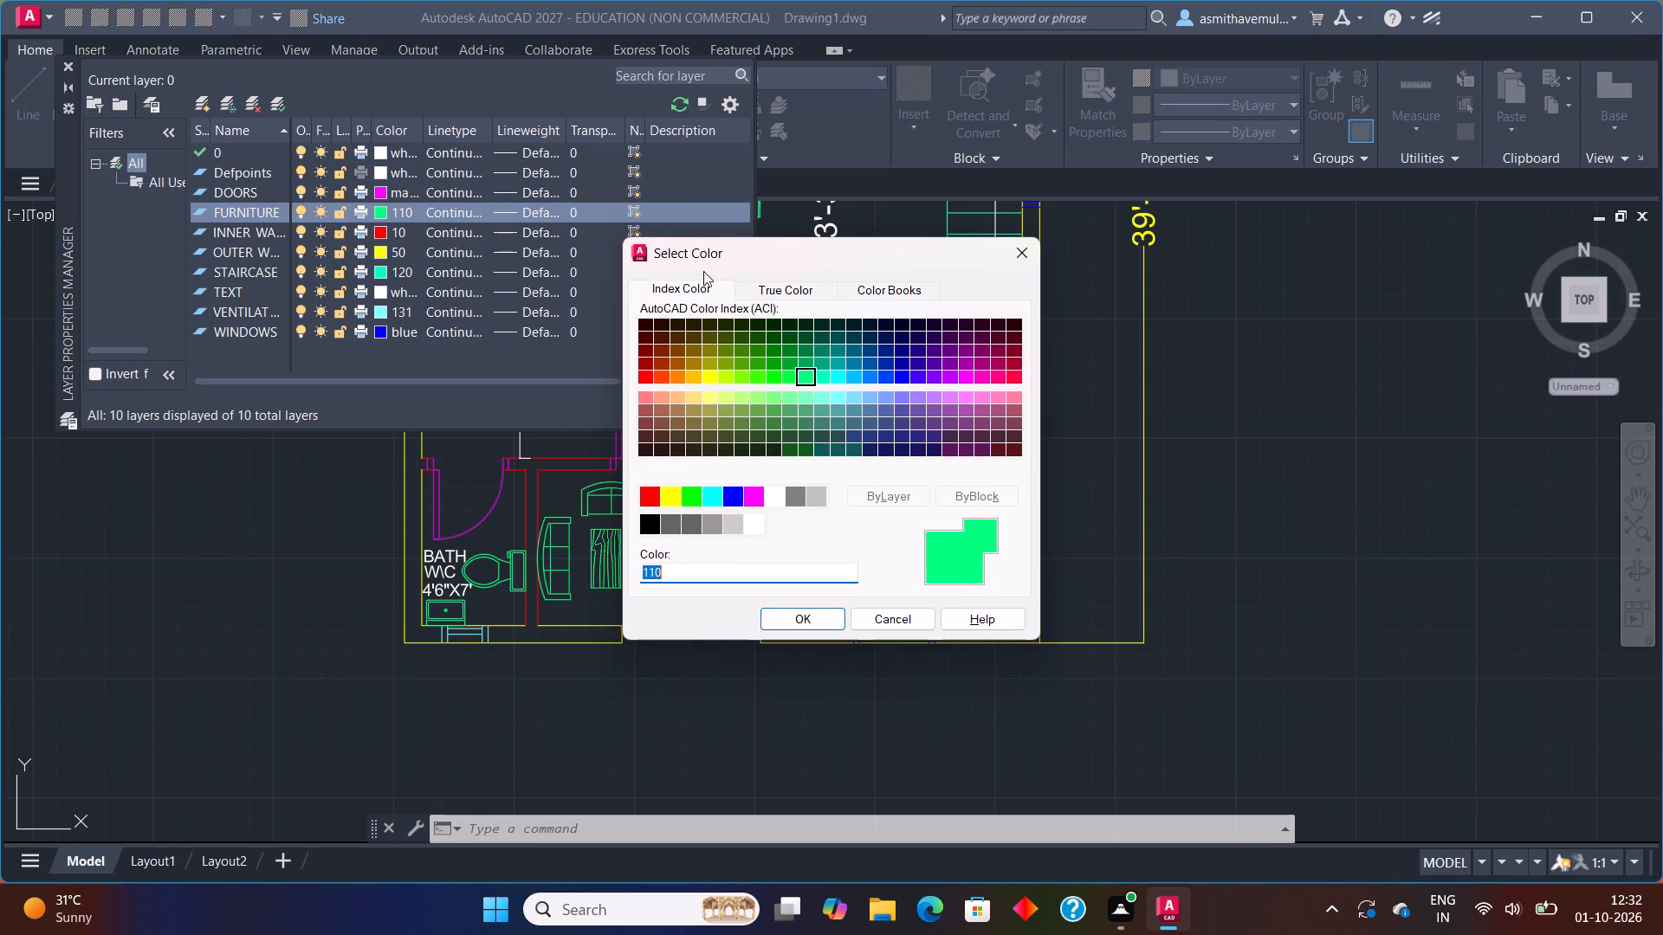
left_click(1019, 246)
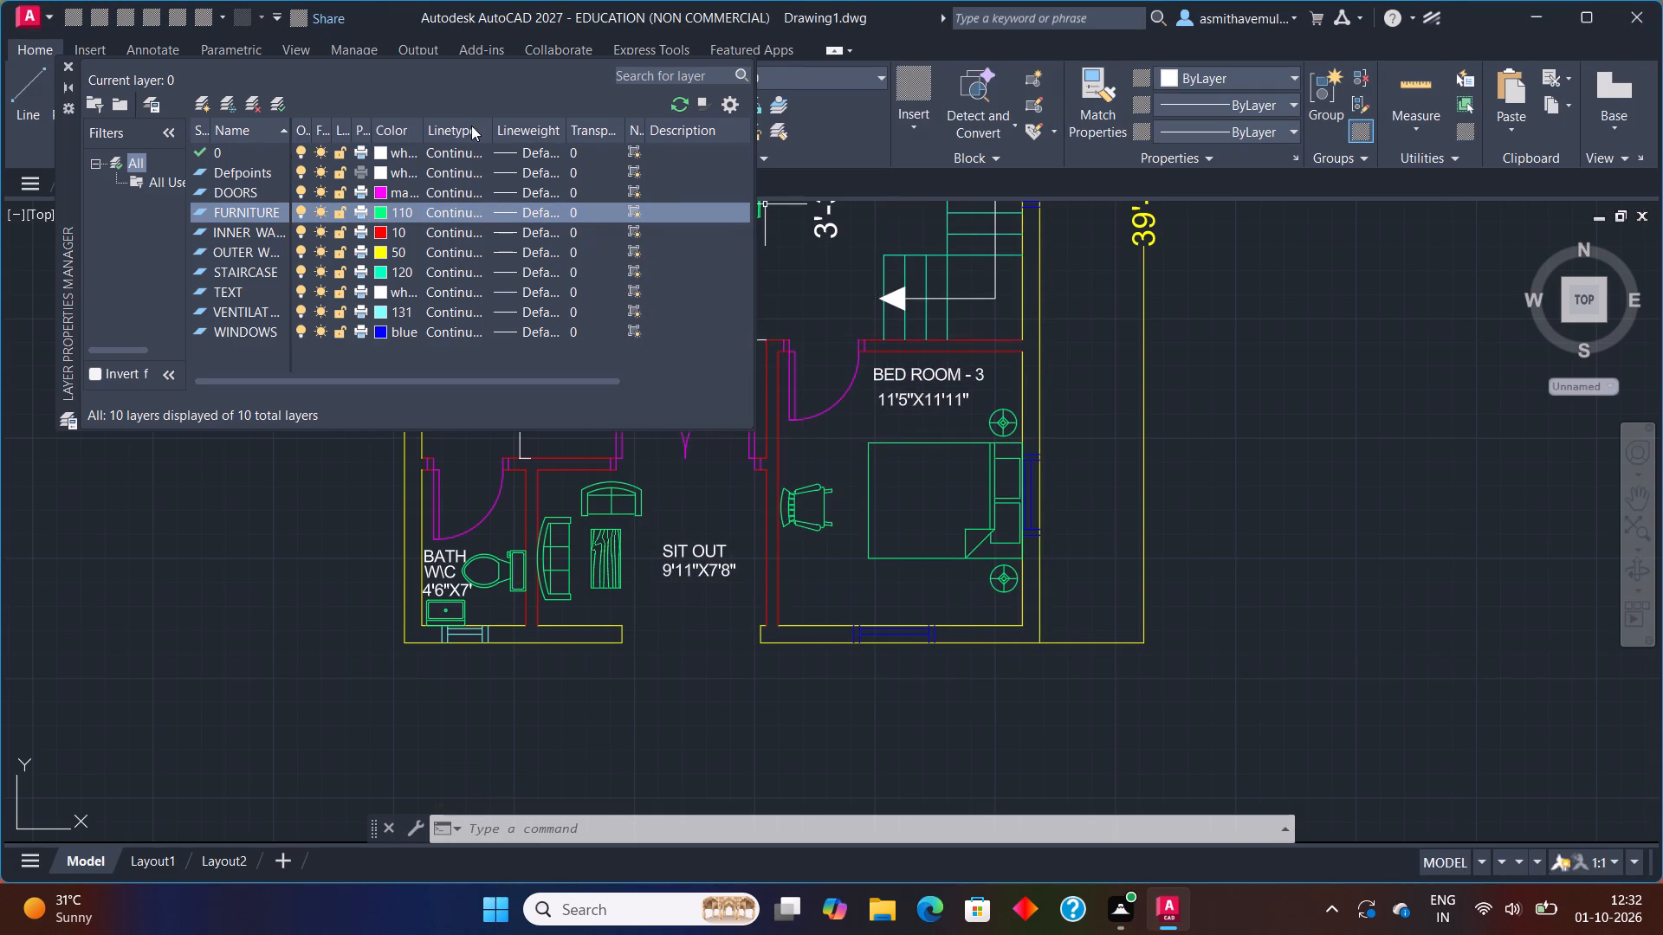
left_click(271, 109)
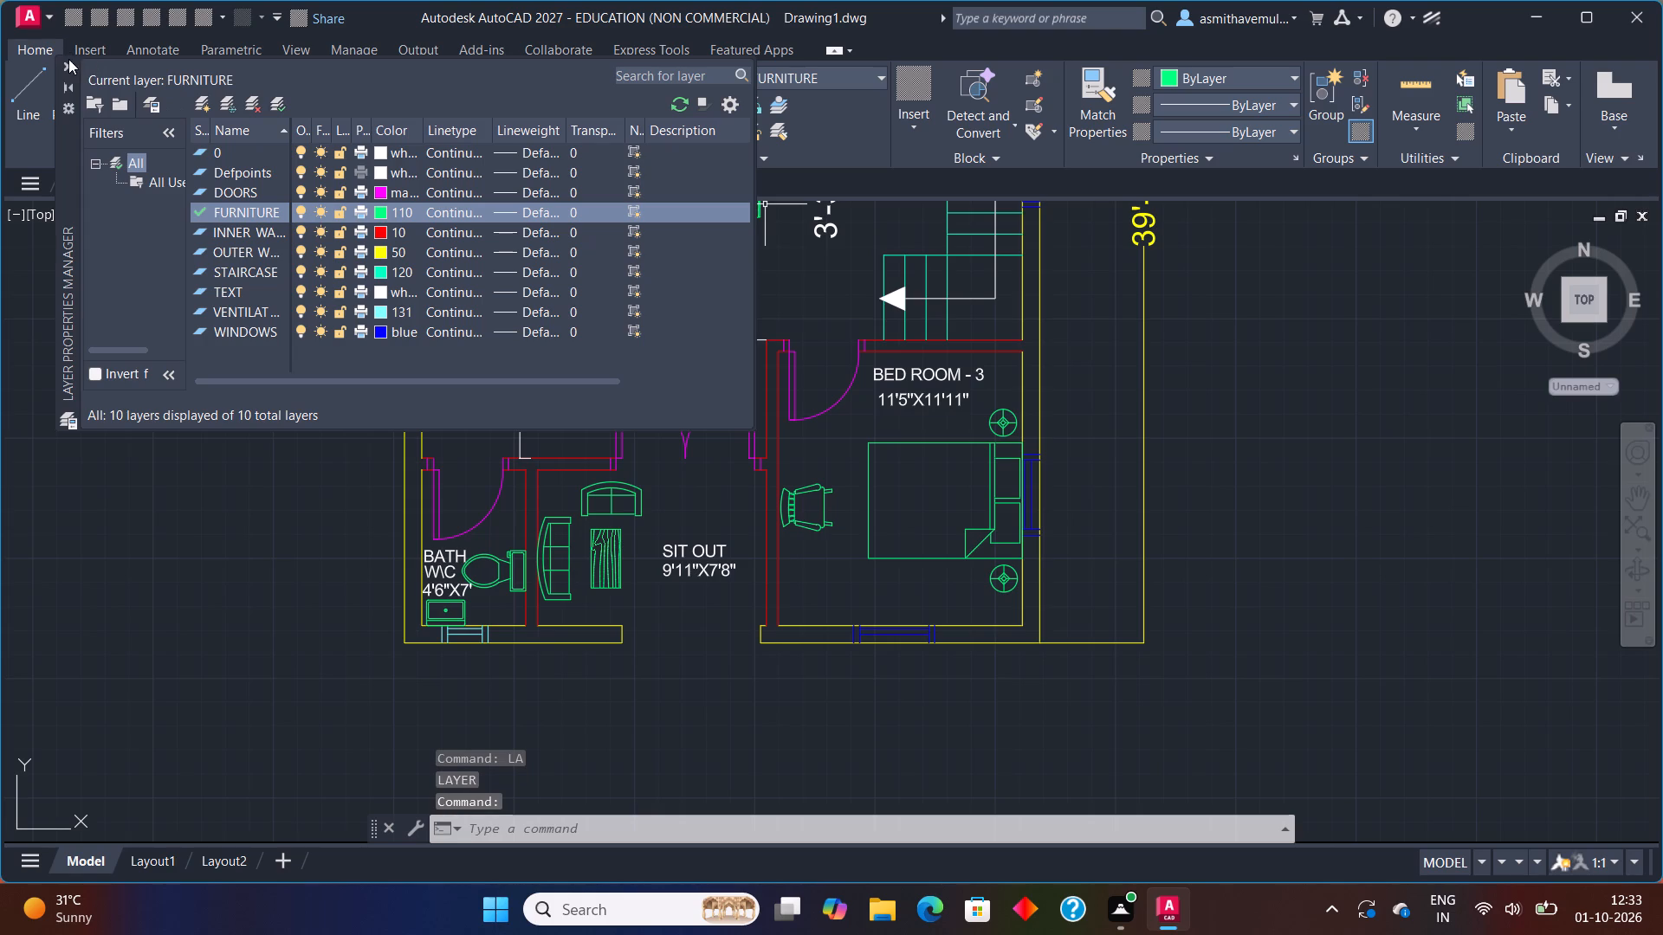
left_click(71, 62)
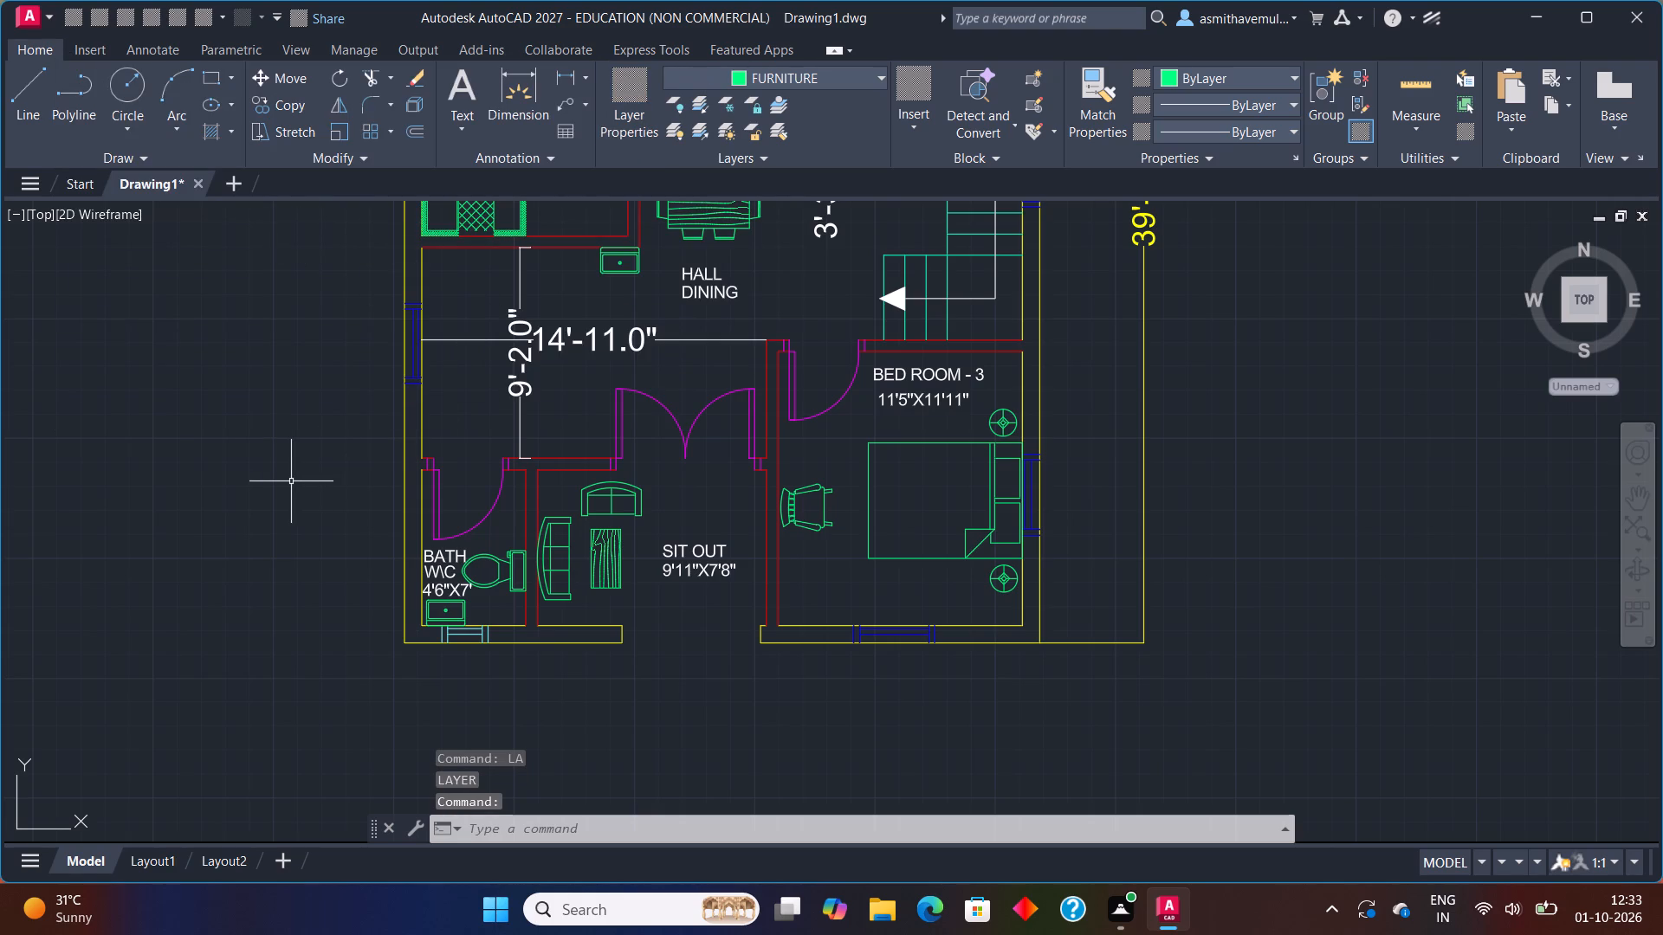
Insert the Computer Terminal and Desk - 30 x 60 in. blocks from the Home - Space Planner library beside the floor plan.
key("ctrl+2")
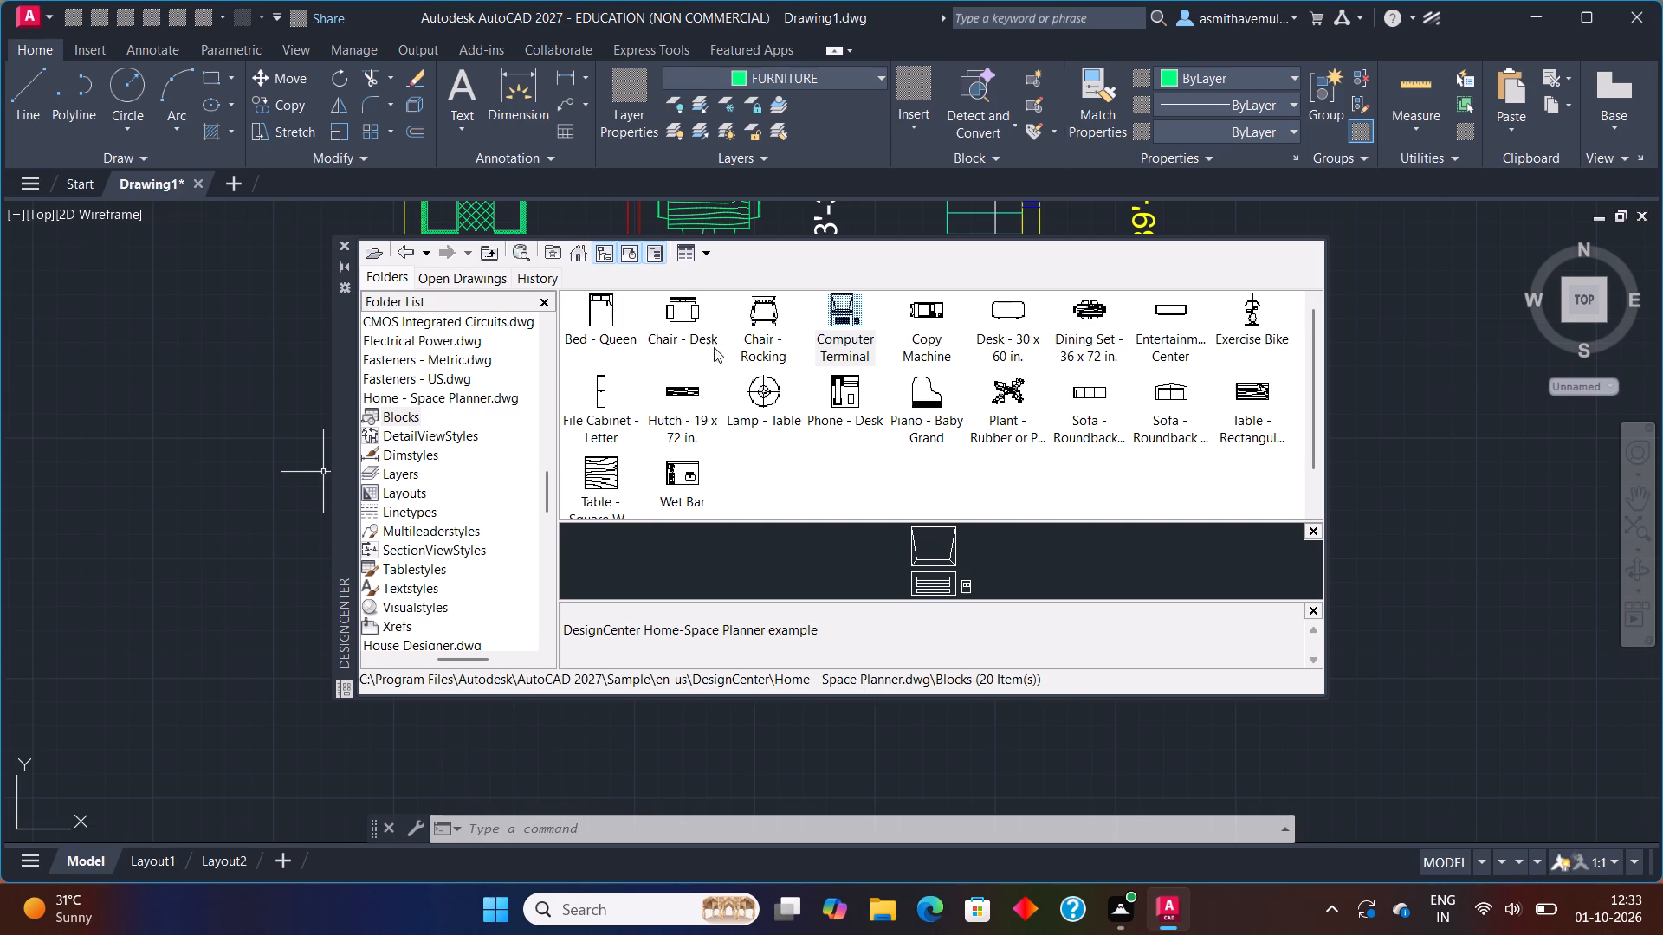
left_click_drag(829, 311, 251, 351)
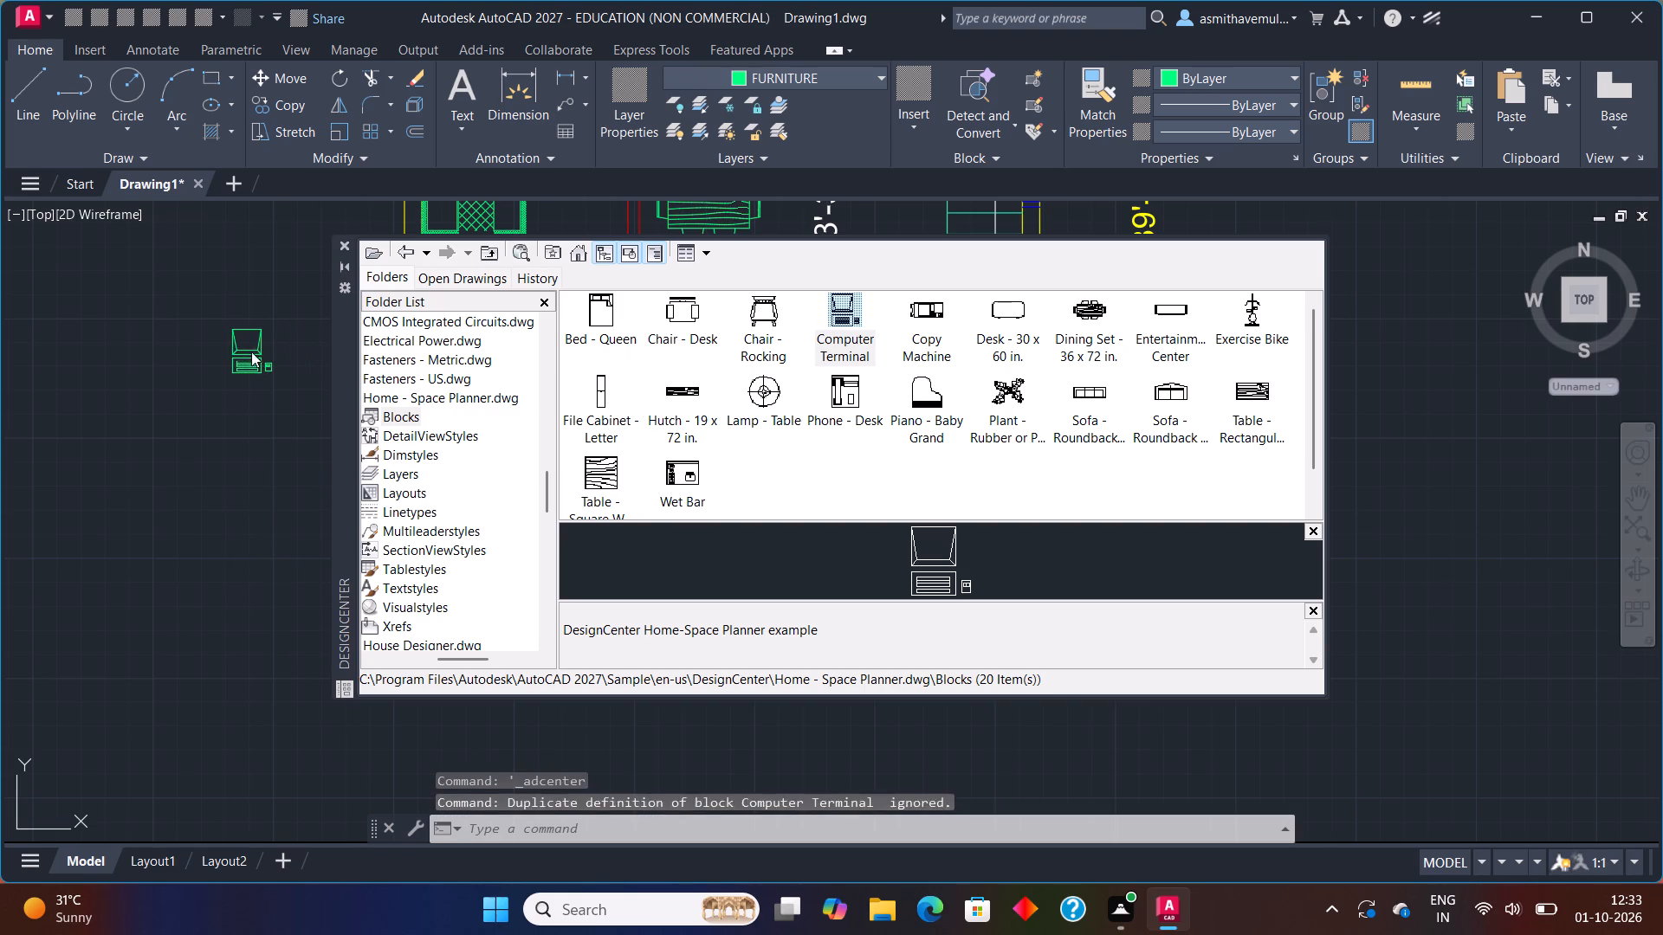
left_click_drag(998, 301, 171, 478)
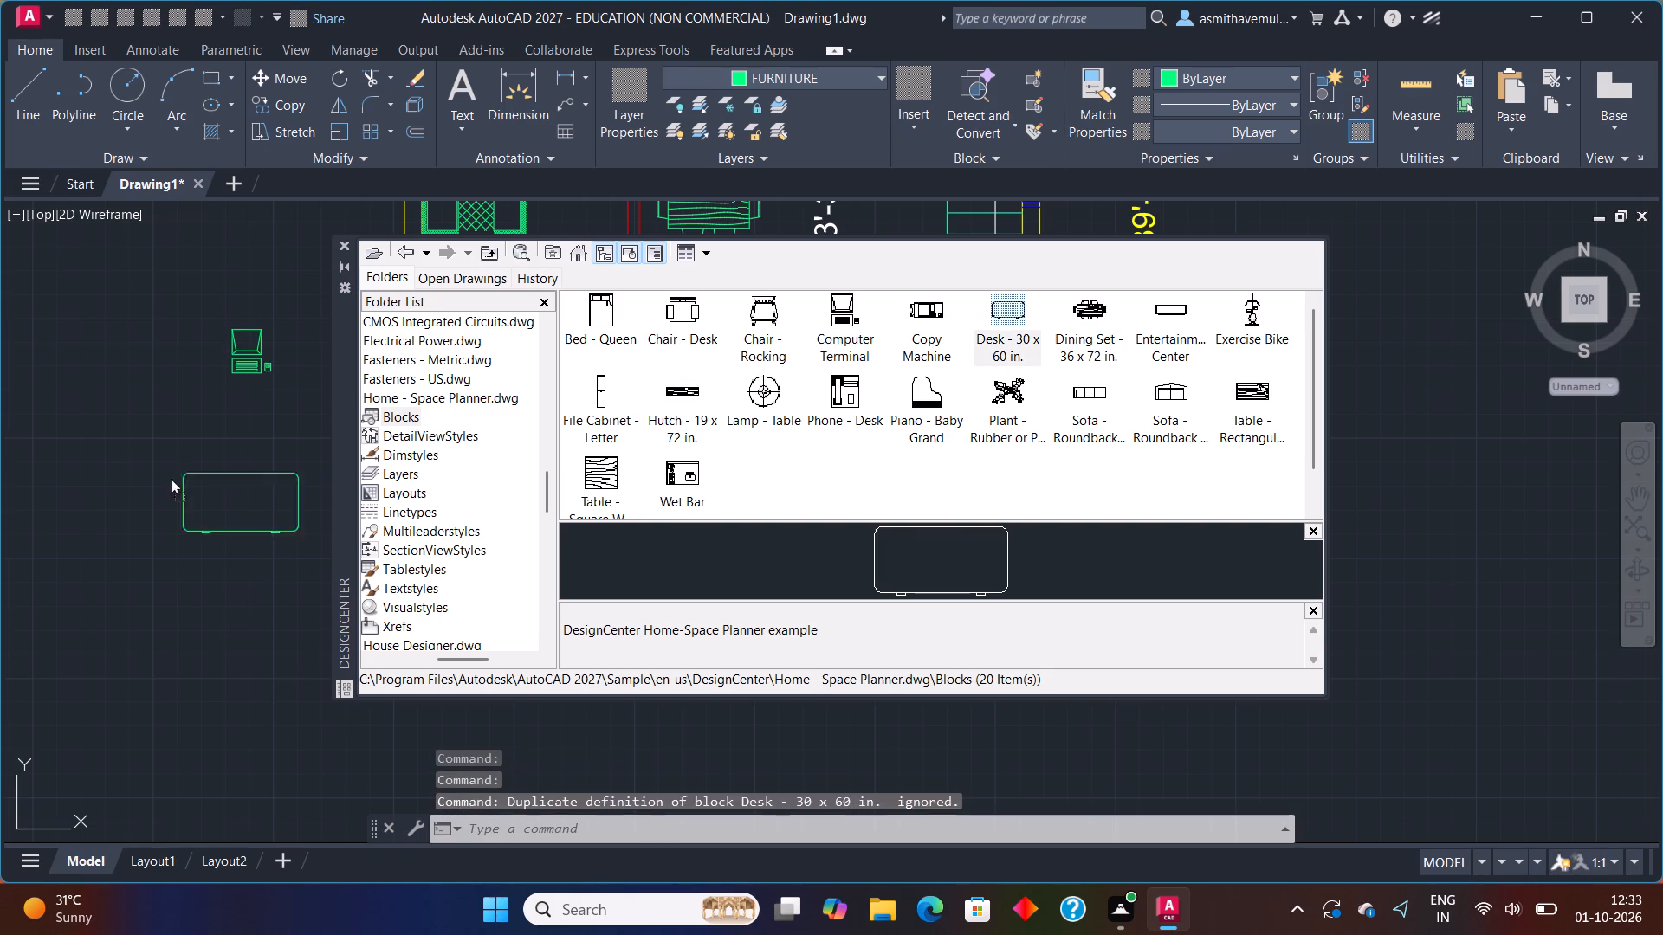
left_click_drag(171, 478, 124, 482)
left_click(347, 242)
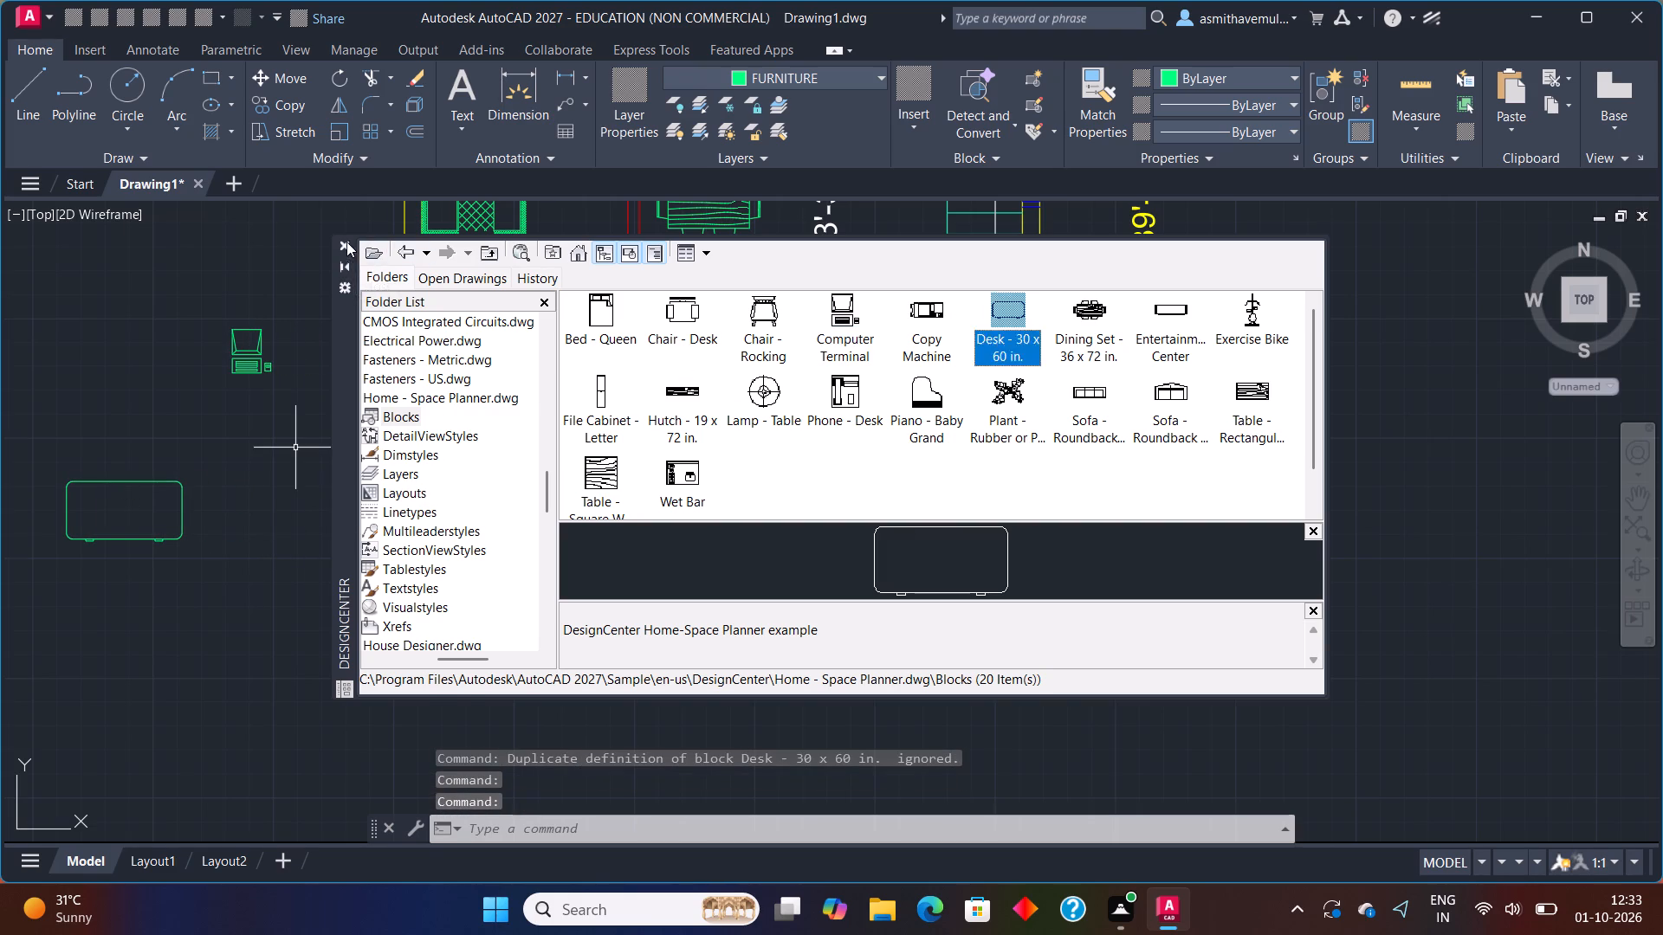
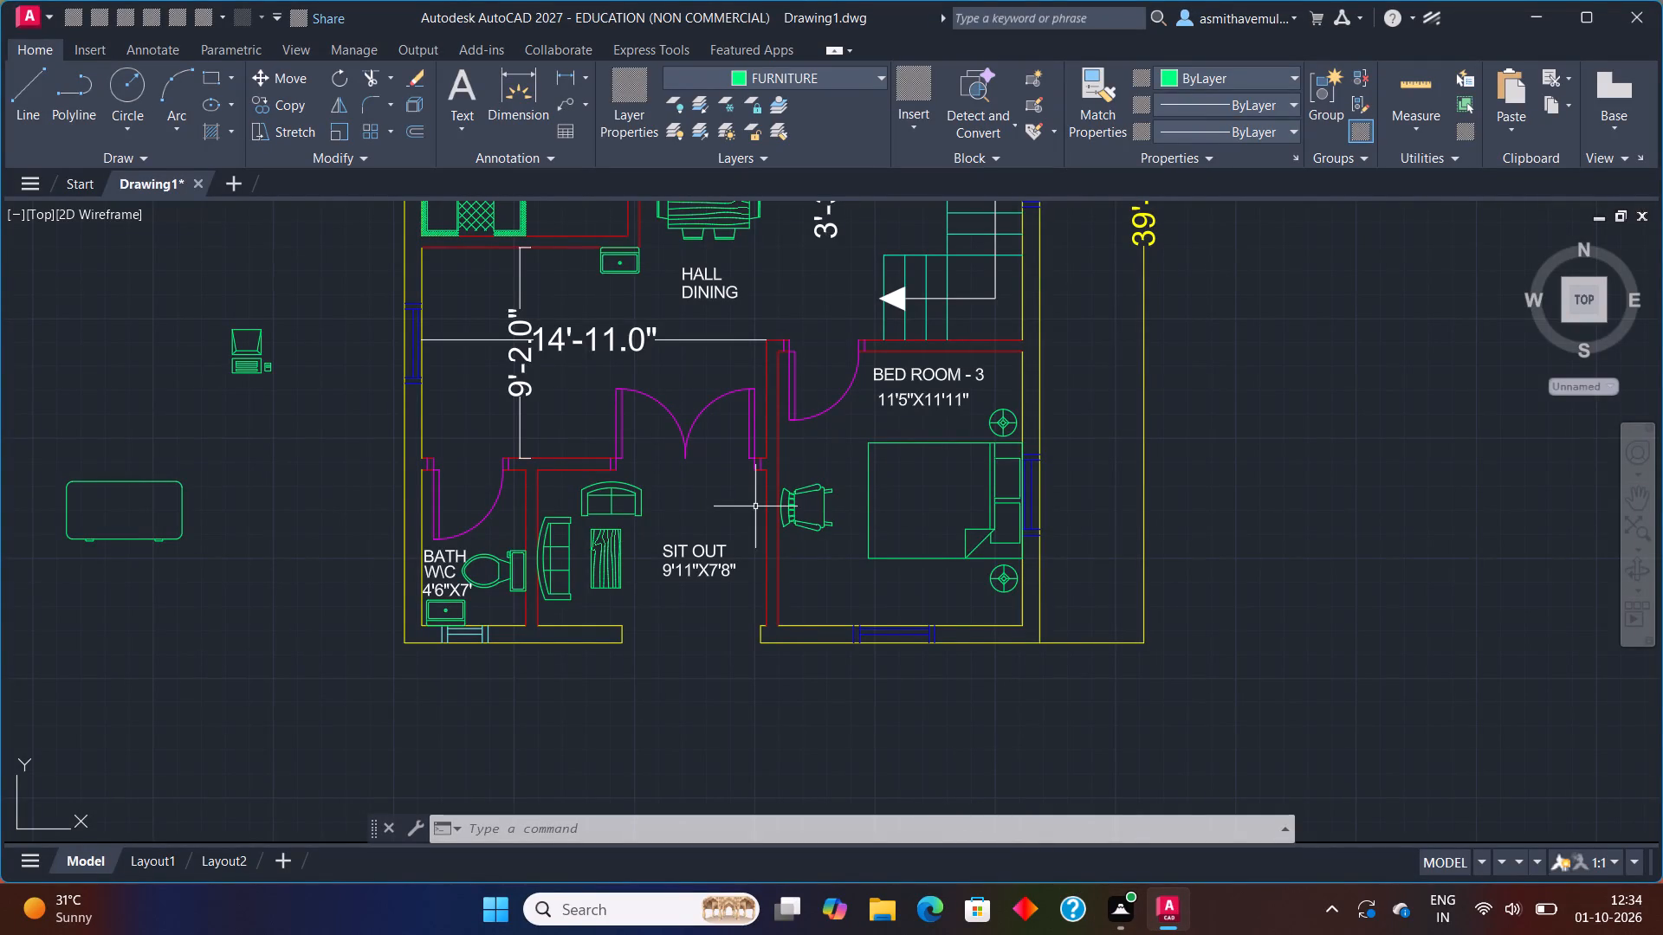
Move the chair in BED ROOM - 3 from the sit-out wall to the space between the bed and the bottom window.
middle_click_drag(755, 506, 650, 498)
scroll(669, 551, "up", 1)
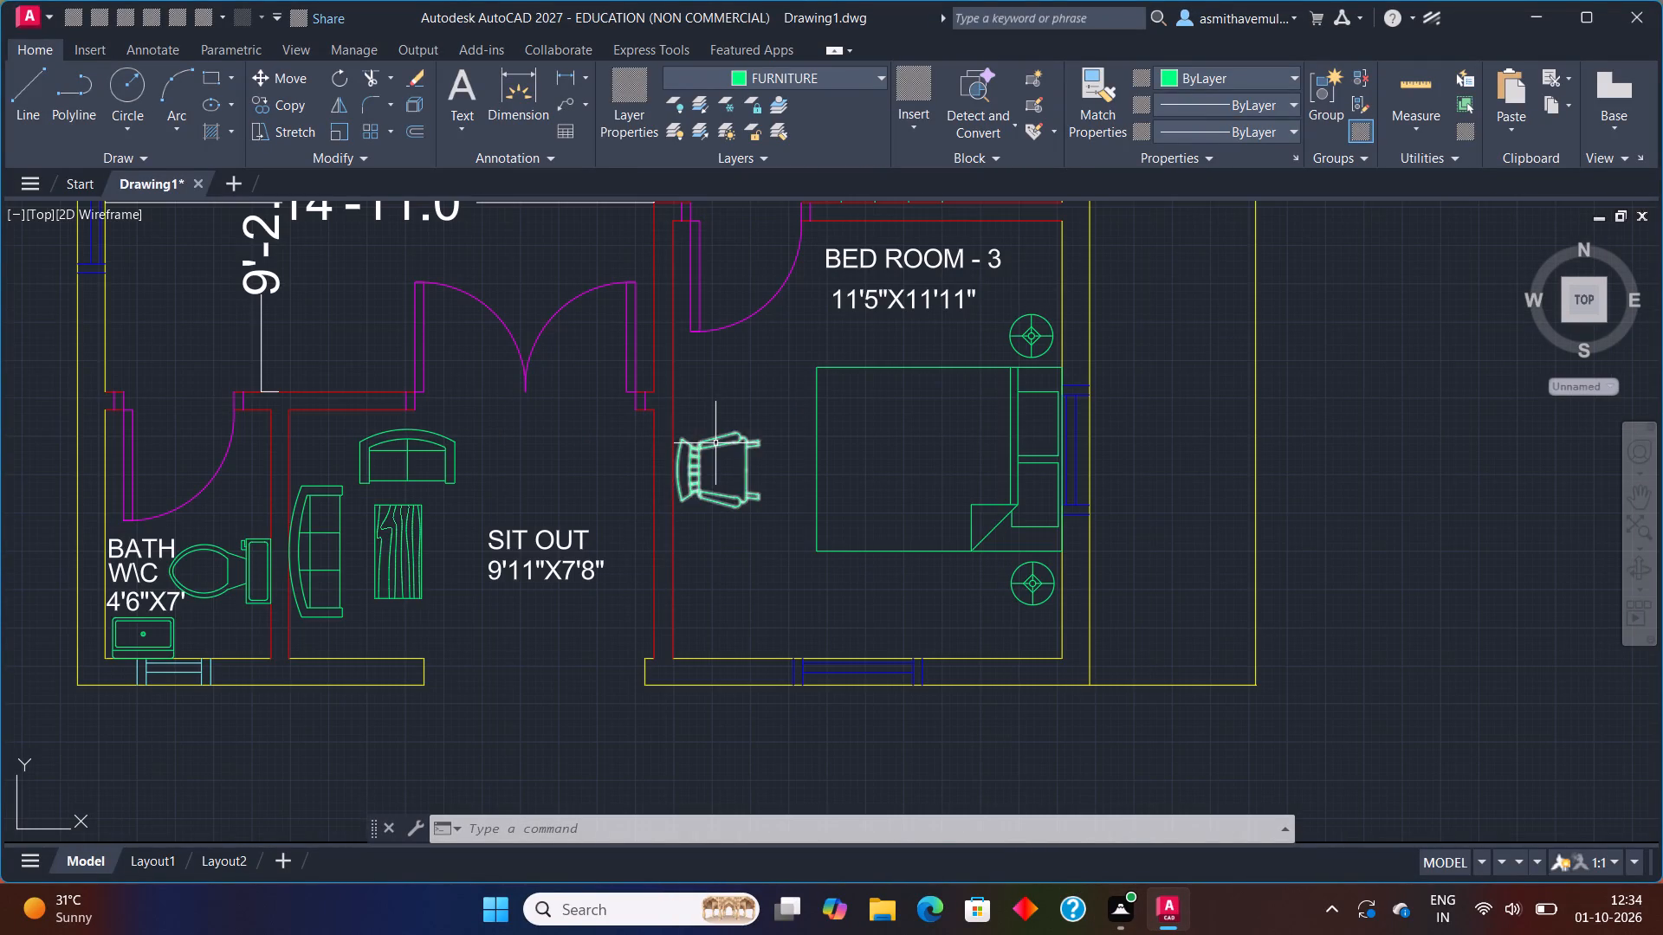
left_click(715, 444)
key("m")
key("Return")
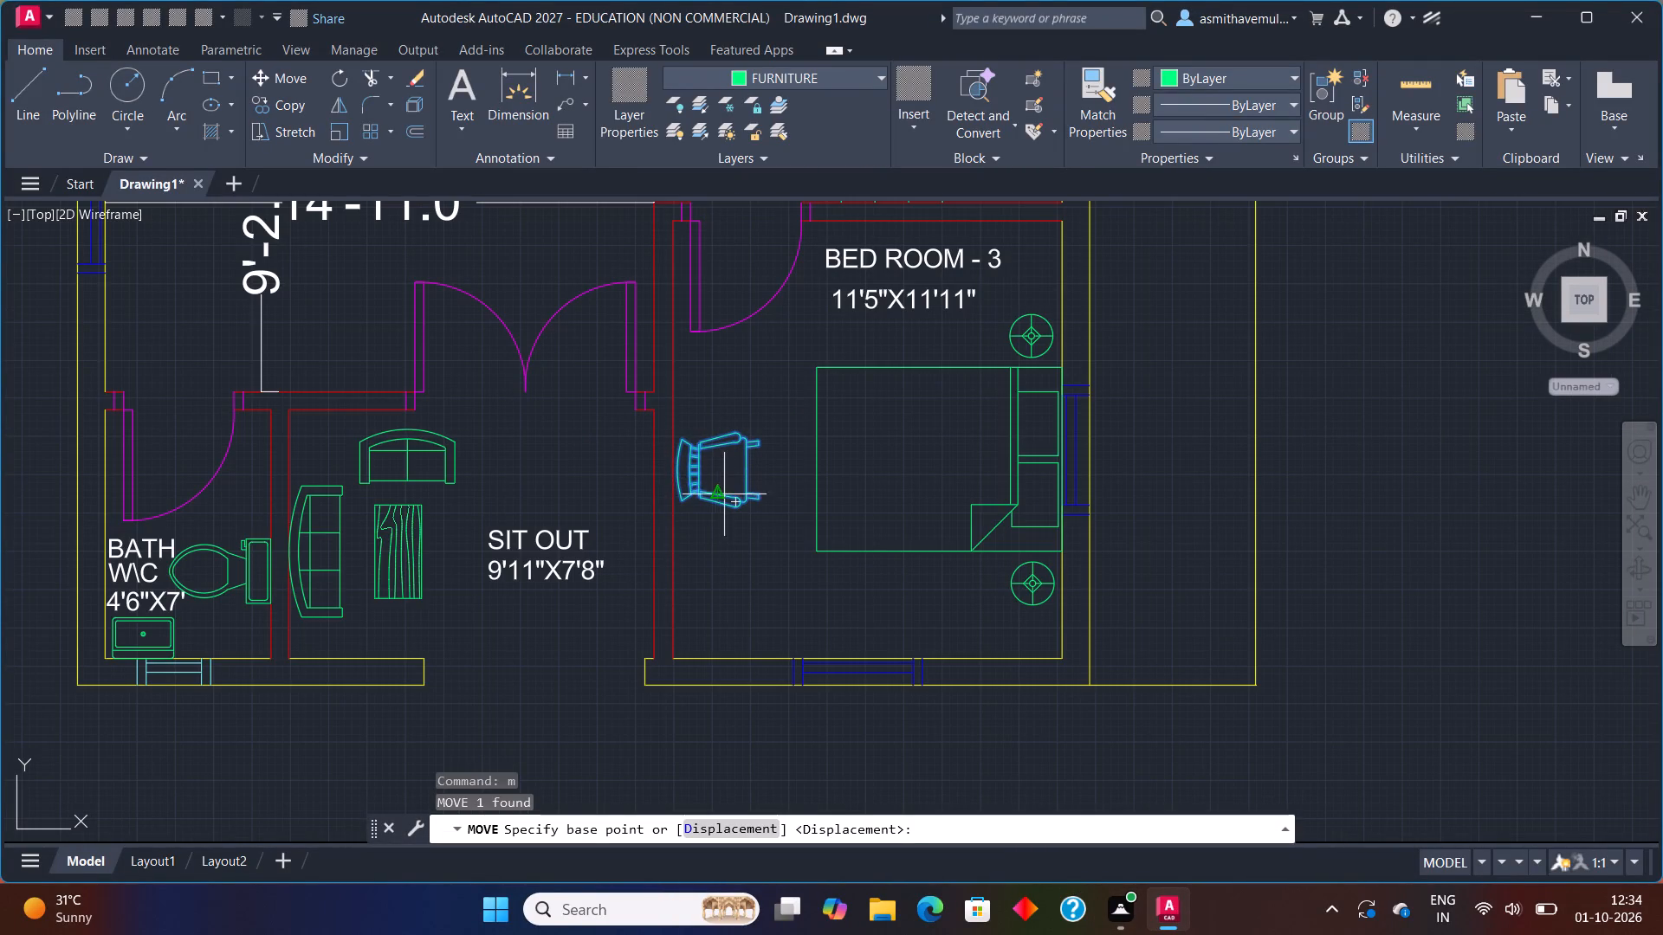
left_click(726, 500)
left_click(910, 638)
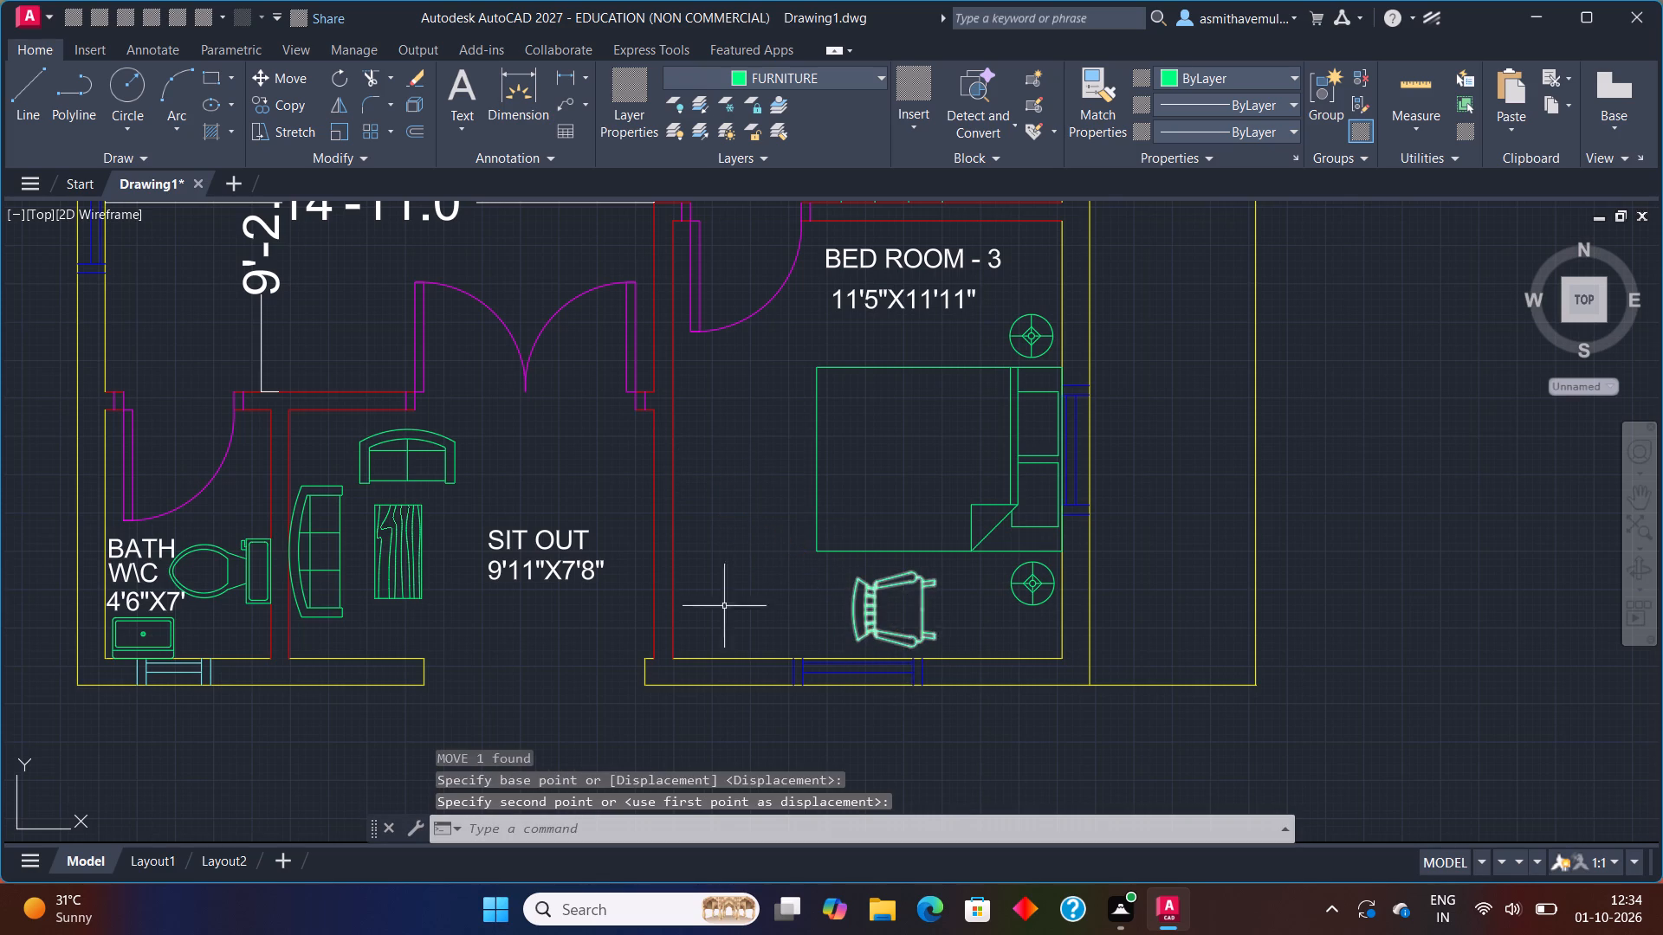
Scale down the desk block beside the floor plan freehand, using a point on its lower edge as base.
middle_click_drag(568, 549, 806, 520)
scroll(249, 484, "down", 1)
middle_click_drag(232, 483, 324, 465)
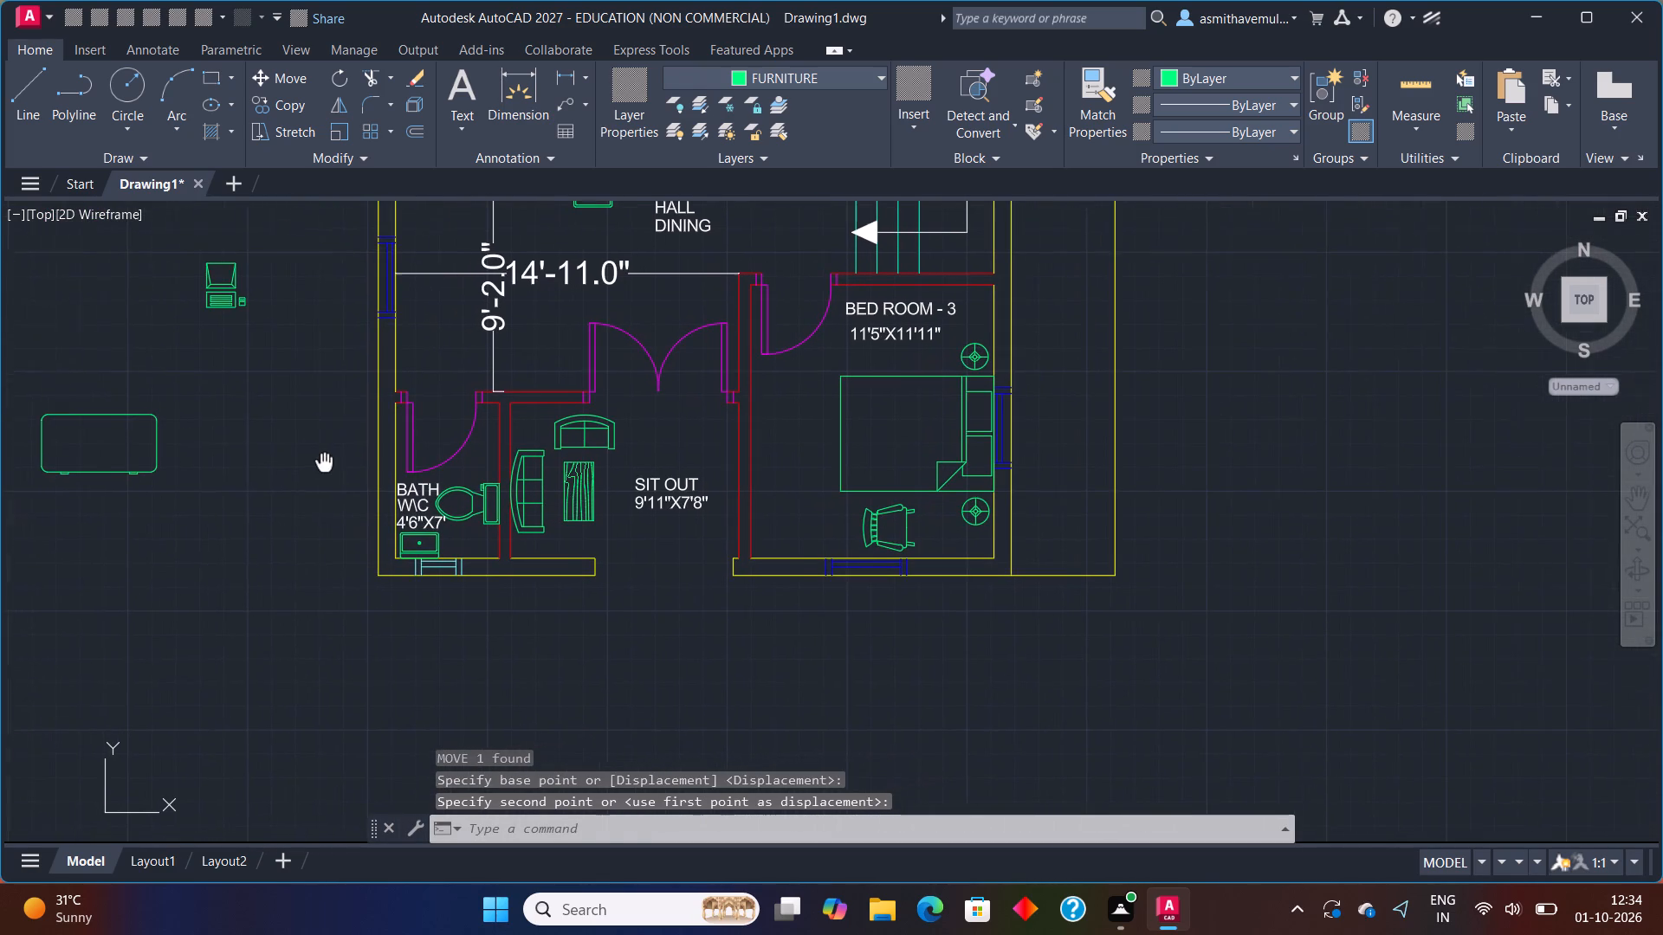
left_click(134, 439)
left_click(131, 408)
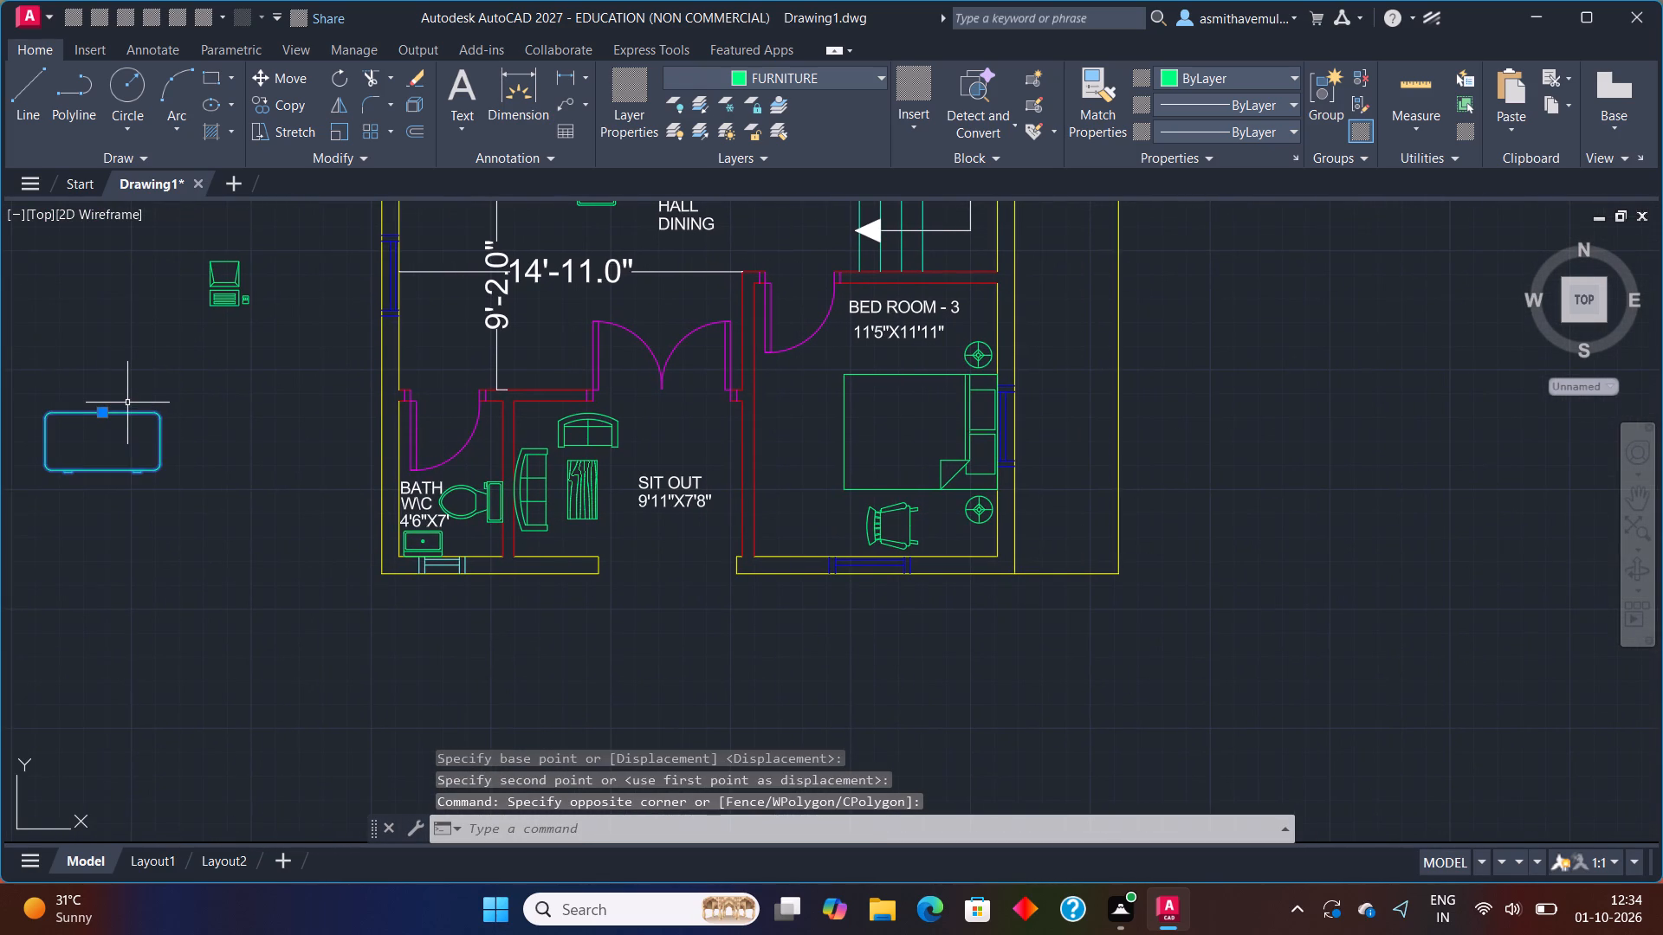
type("scale")
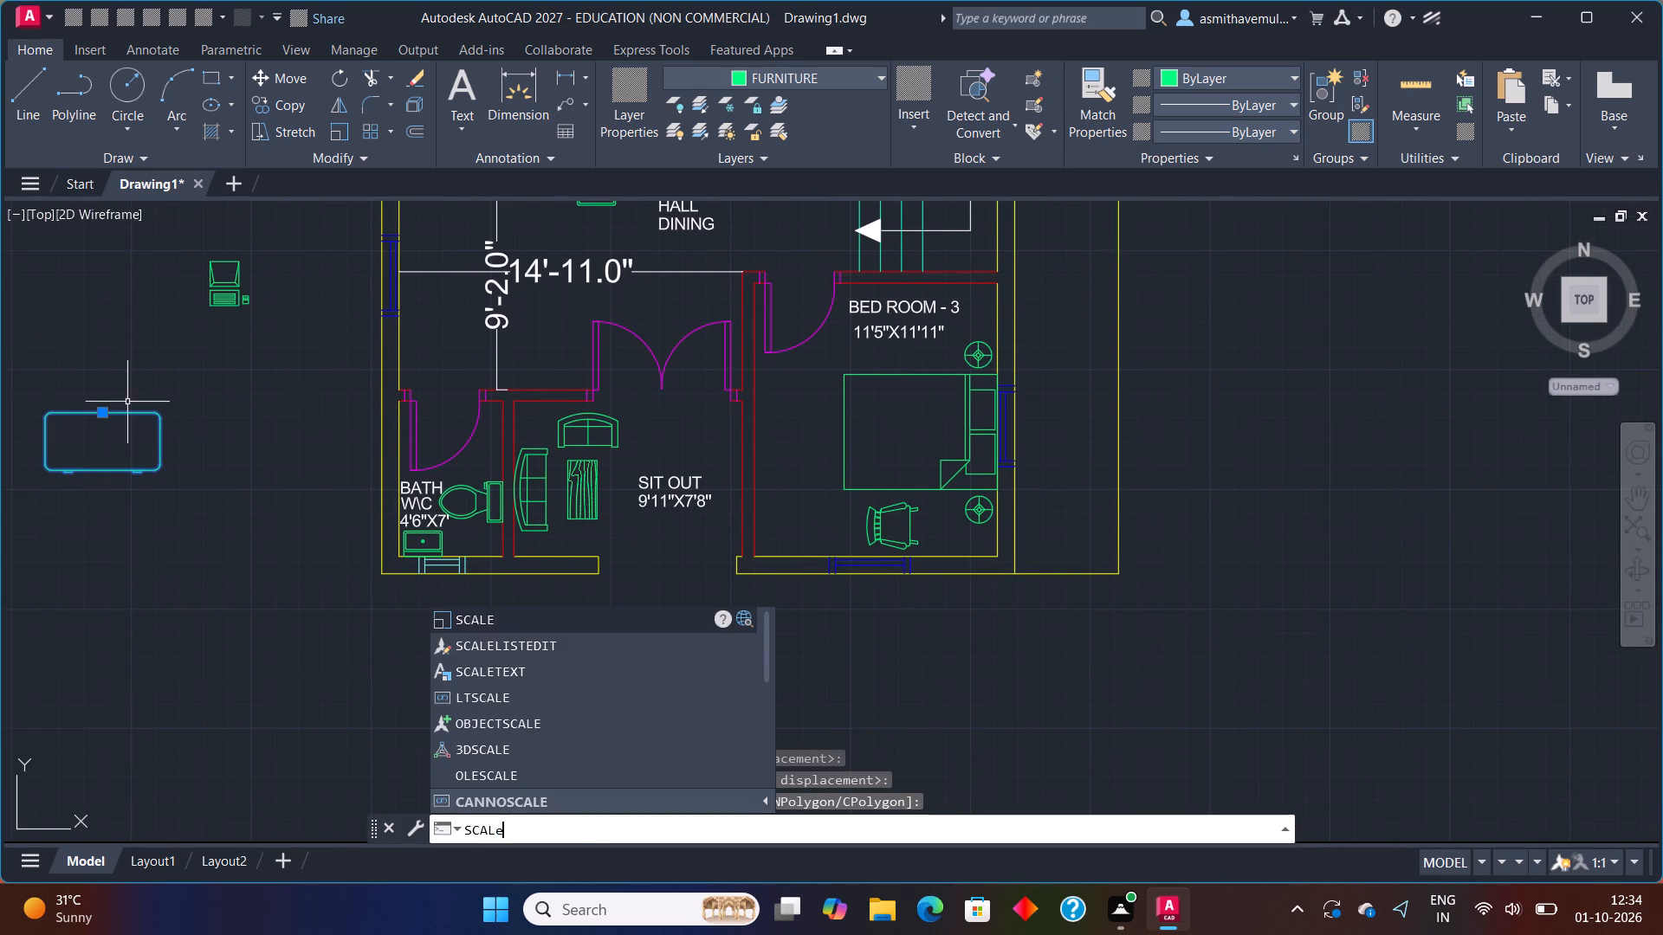
key("Return")
left_click(143, 473)
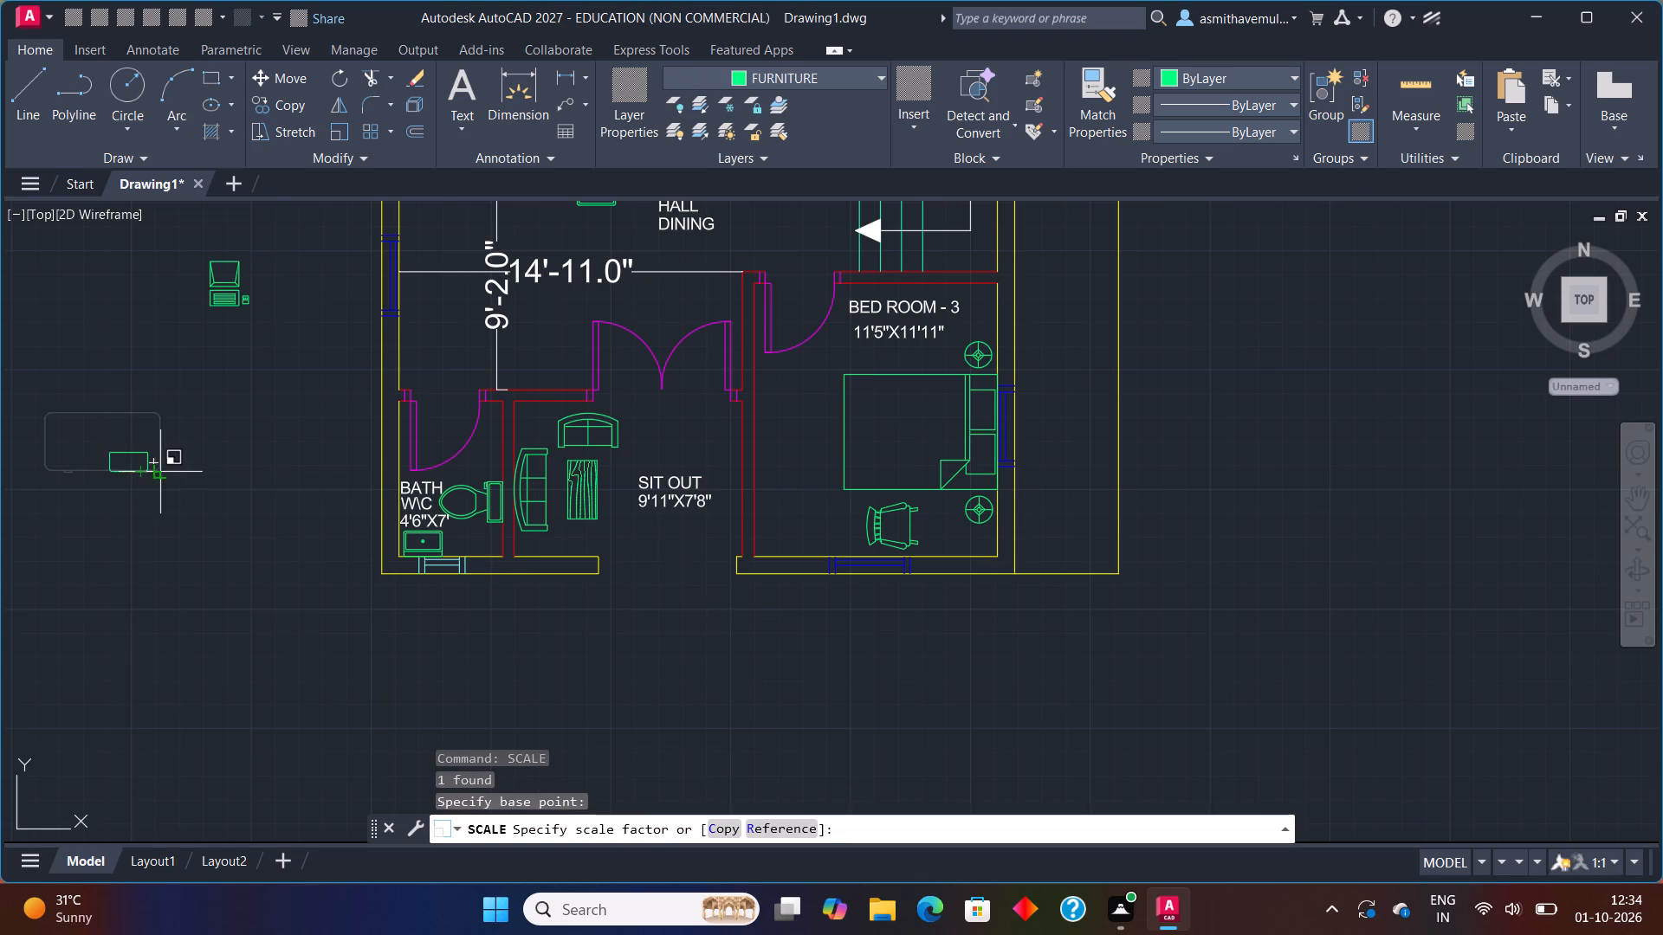
left_click(173, 496)
Rotate the desk block beside the plan 90° counterclockwise about its lower-left corner.
left_click_drag(143, 430, 111, 523)
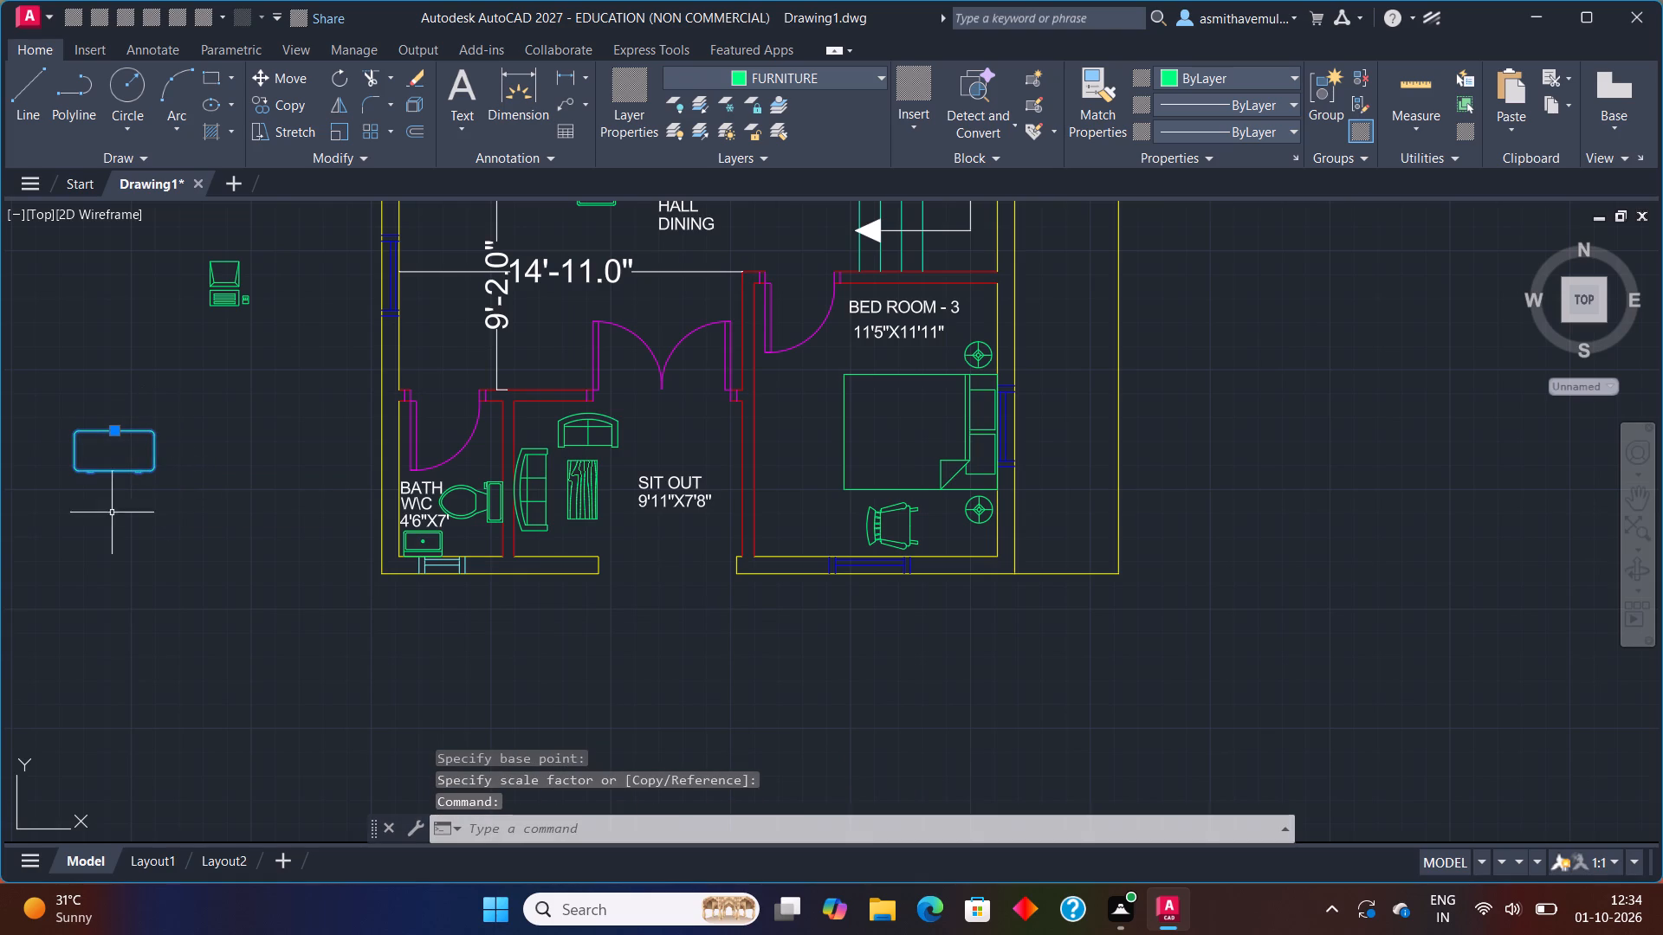
left_click_drag(111, 523, 111, 526)
key("r")
key("o")
key("Return")
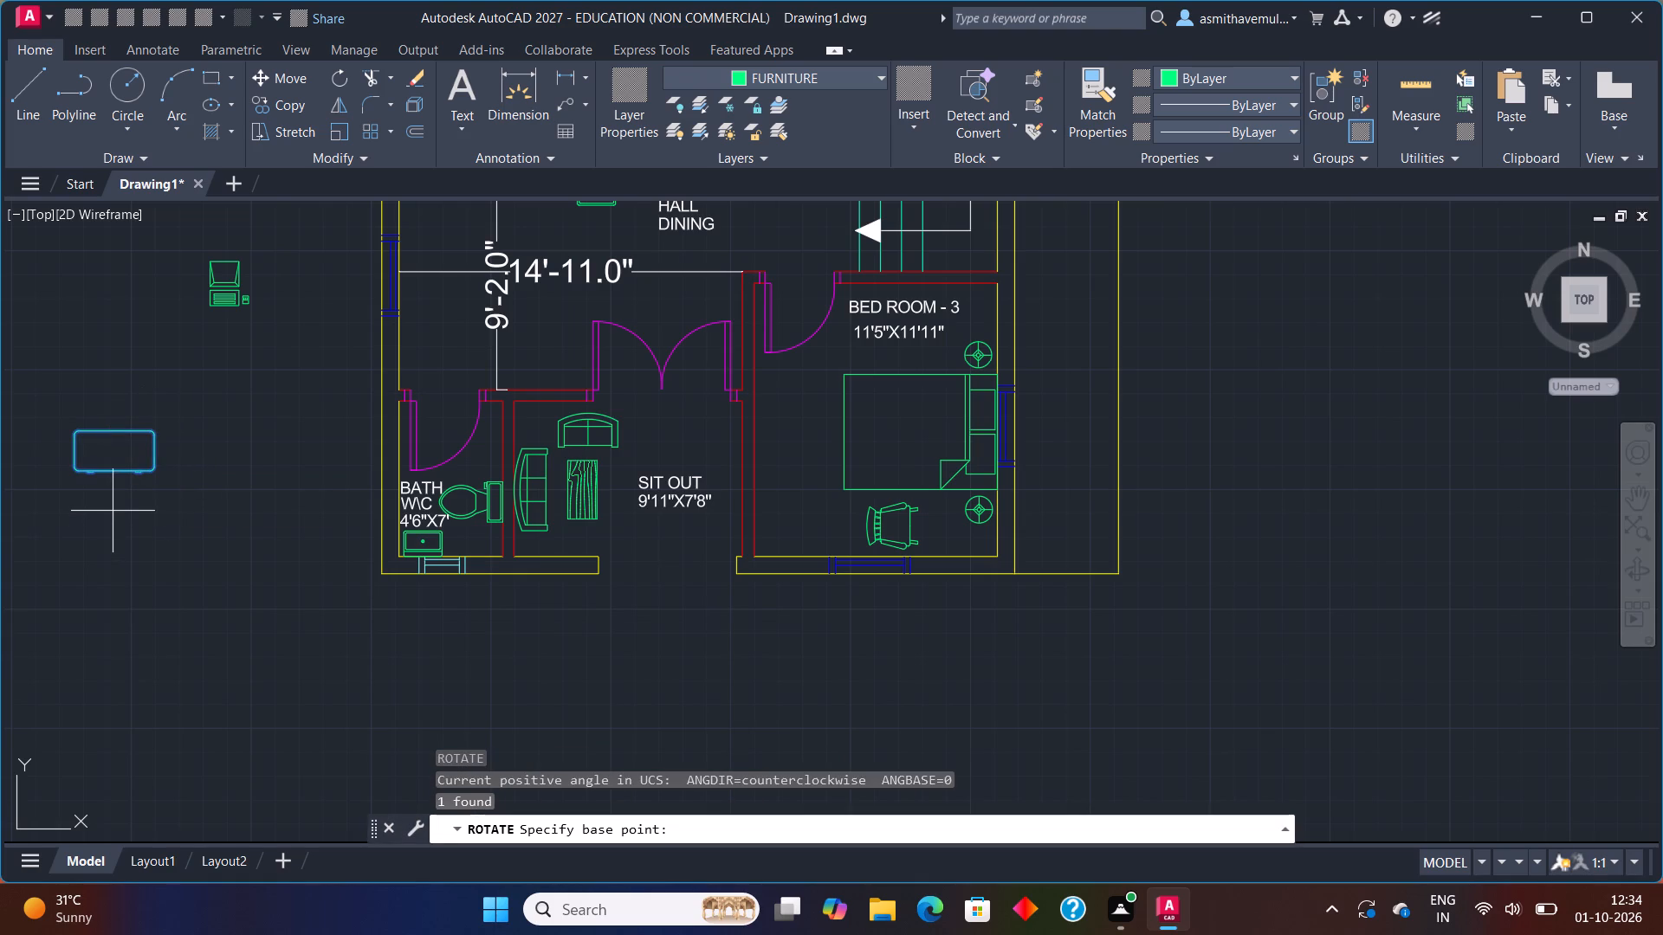
left_click(68, 463)
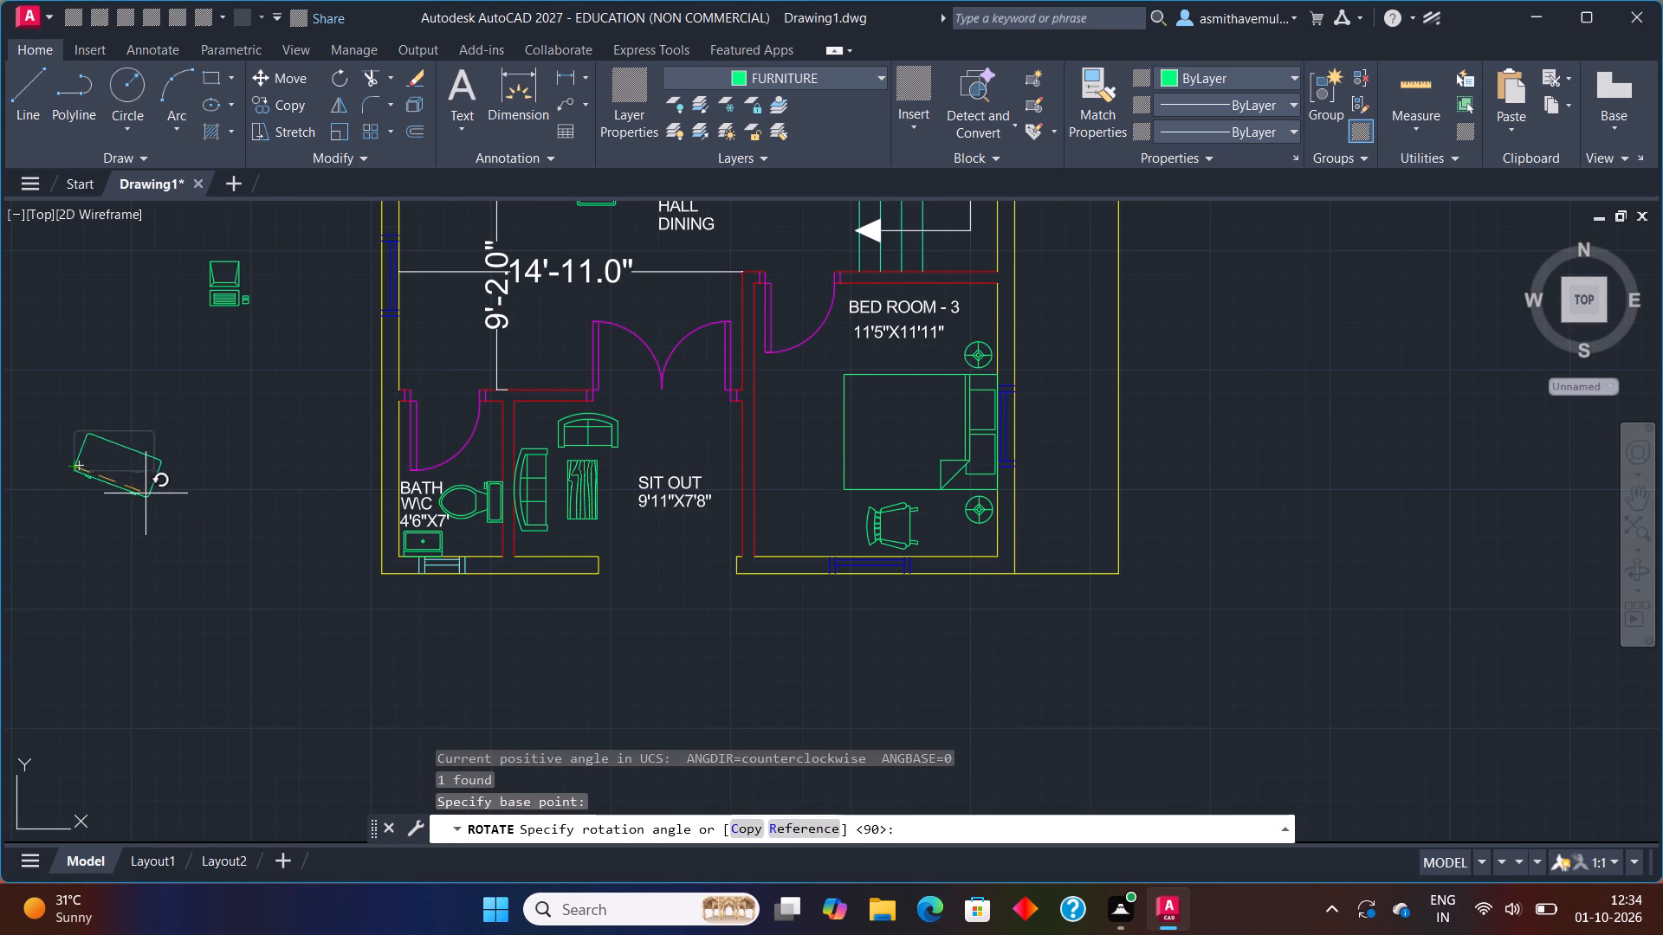
key("F8")
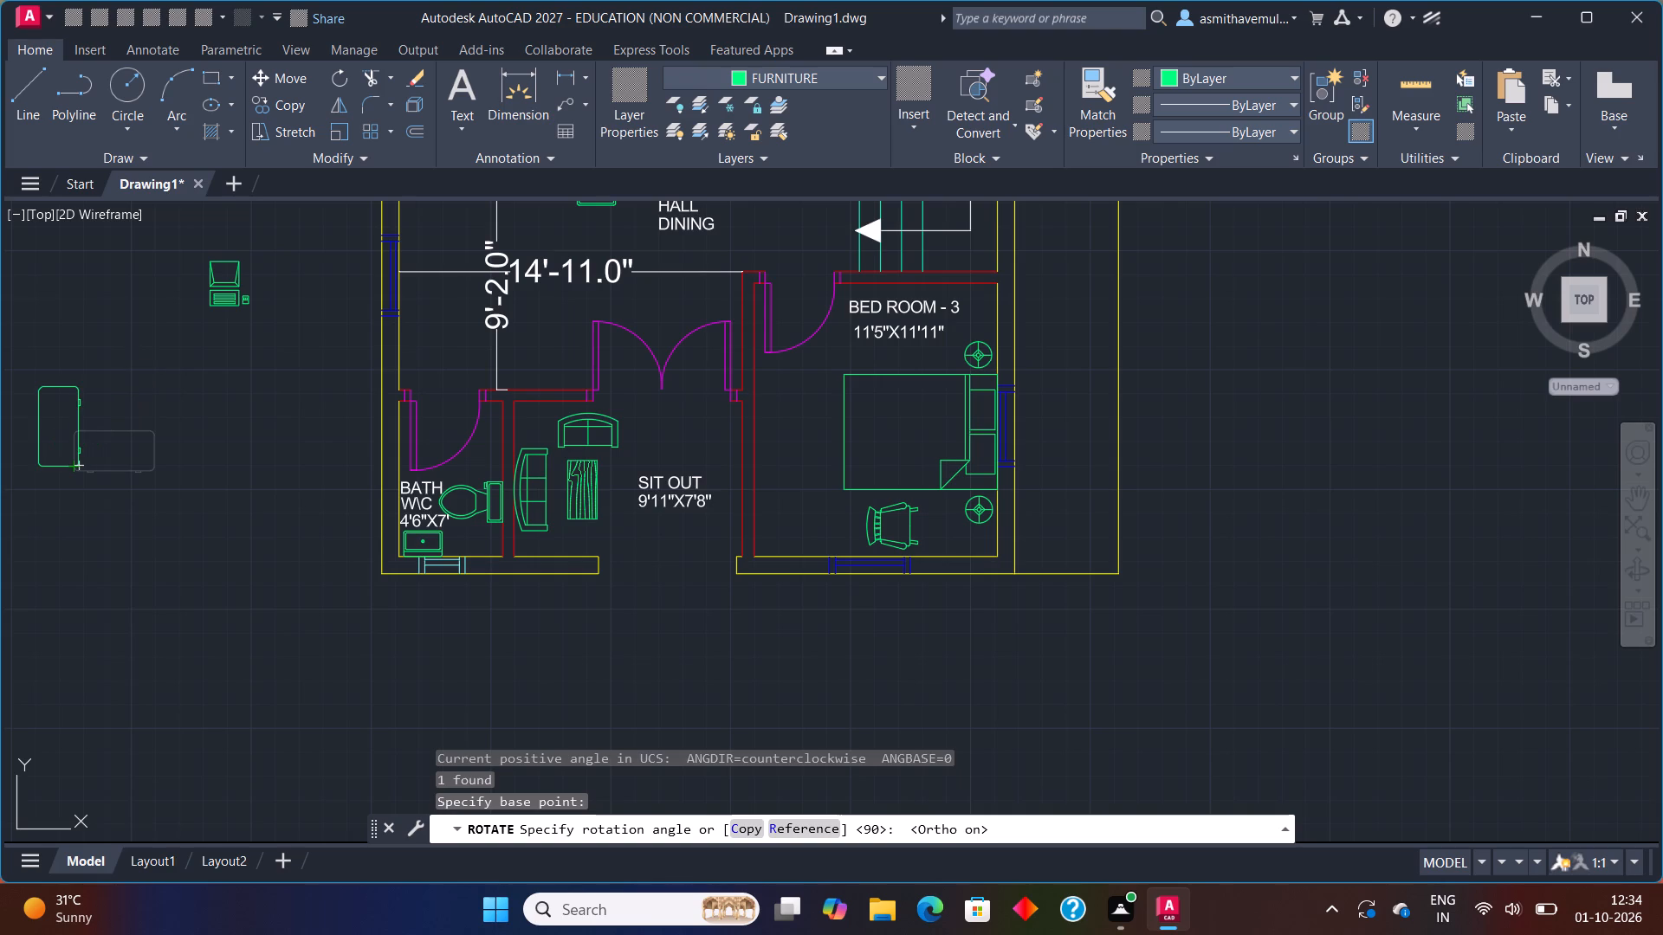
left_click(130, 384)
Move the upright desk into BED ROOM - 3, with its long plain side against the wall shared with the sit-out.
left_click(47, 466)
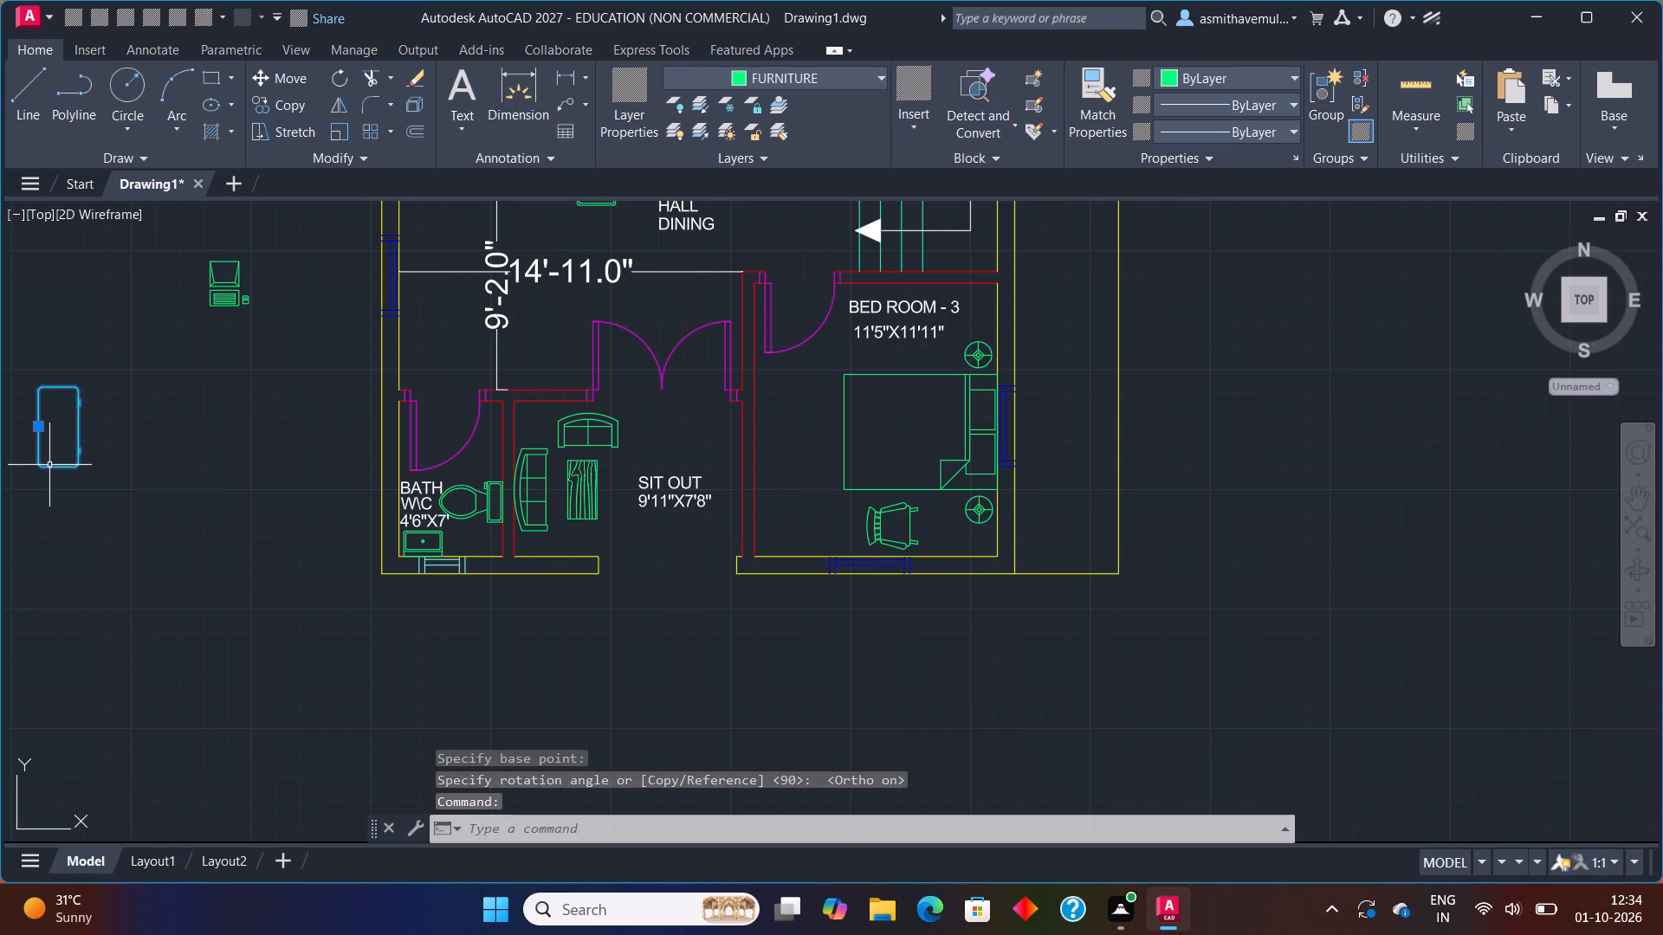
key("m")
key("Return")
left_click(33, 461)
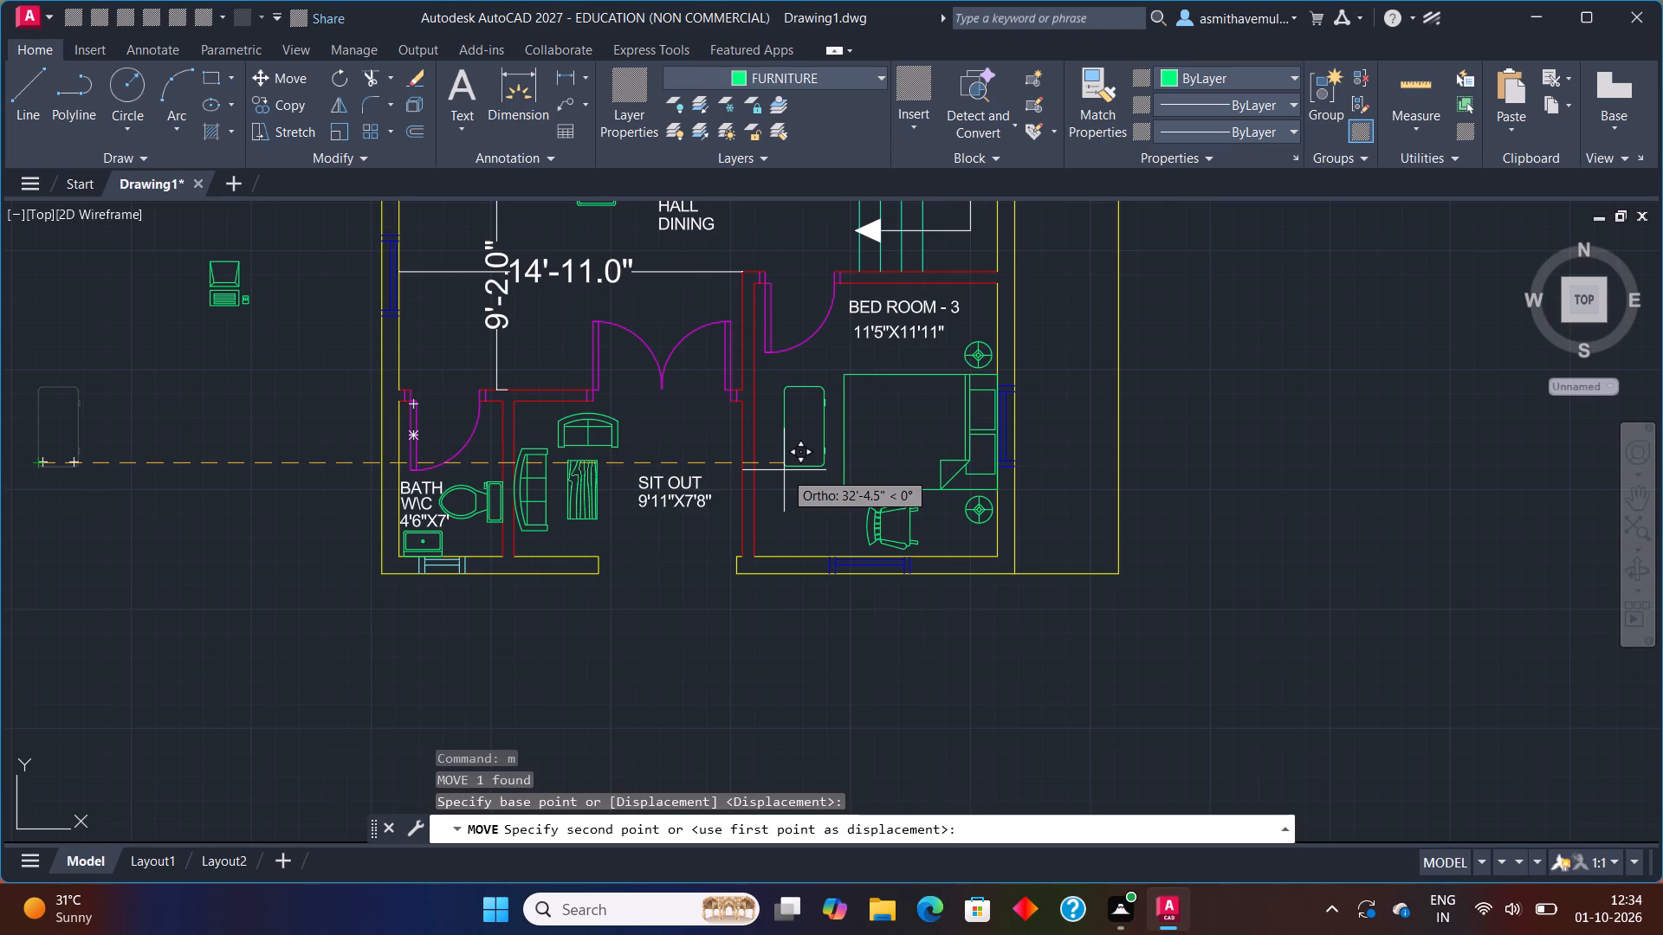
scroll(762, 492, "up", 1)
key("F8")
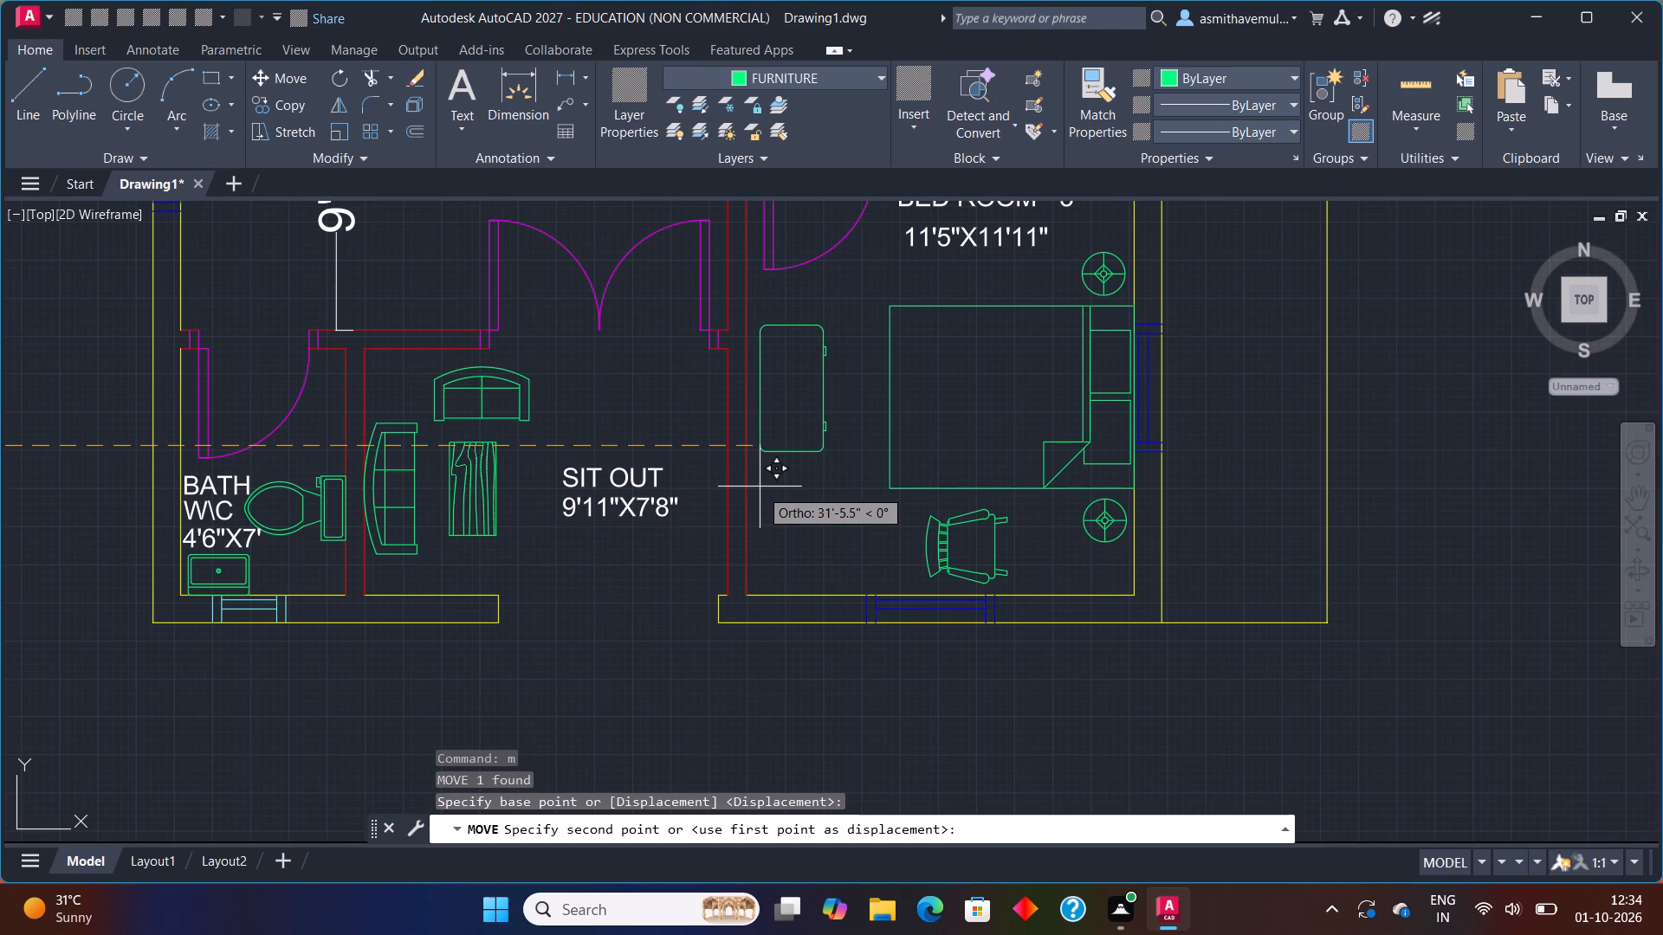
scroll(736, 499, "up", 2)
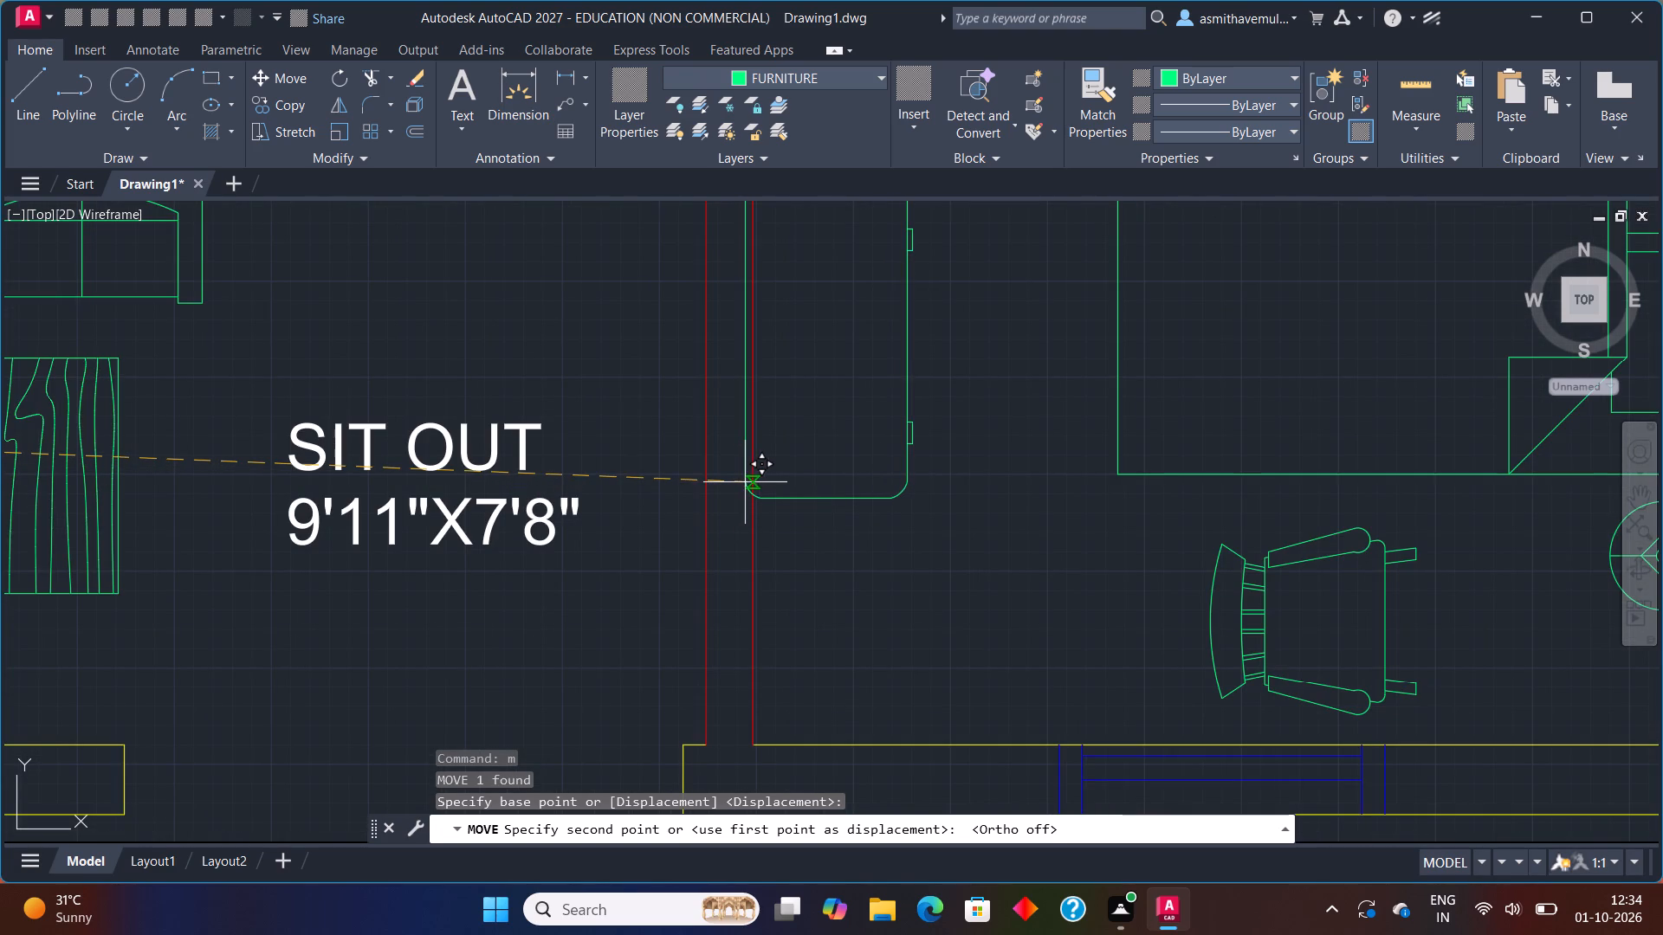
left_click(752, 474)
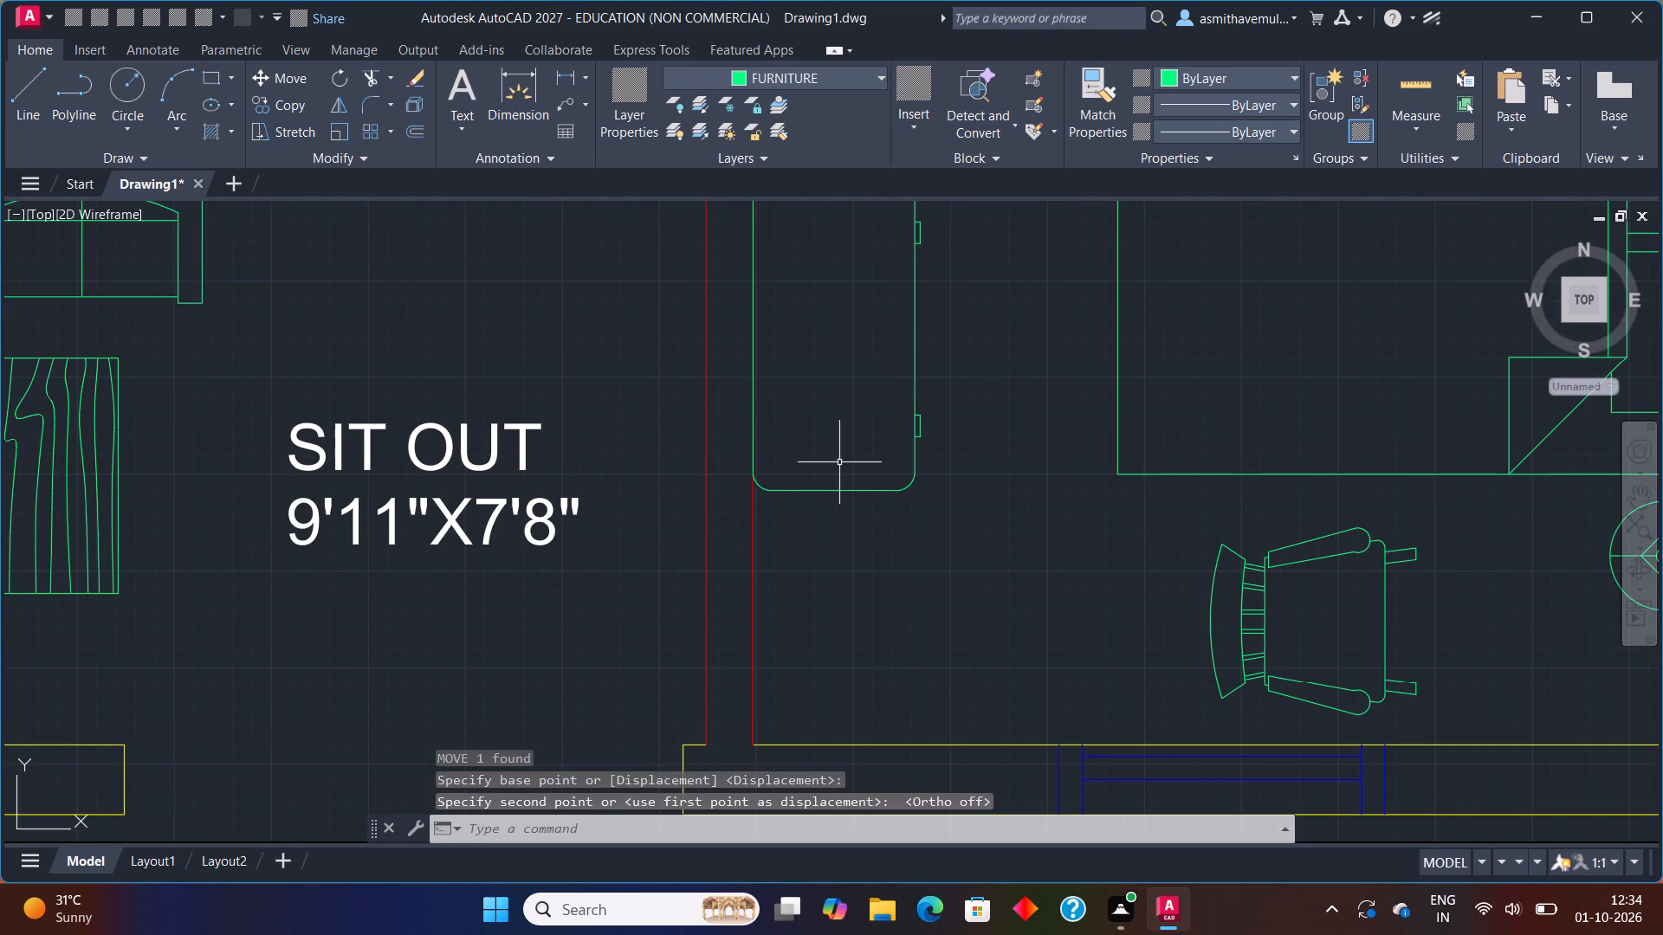
Scale the desk in BED ROOM - 3 down further from its lower-left corner, keeping it at the sit-out wall.
scroll(839, 462, "down", 1)
left_click(839, 481)
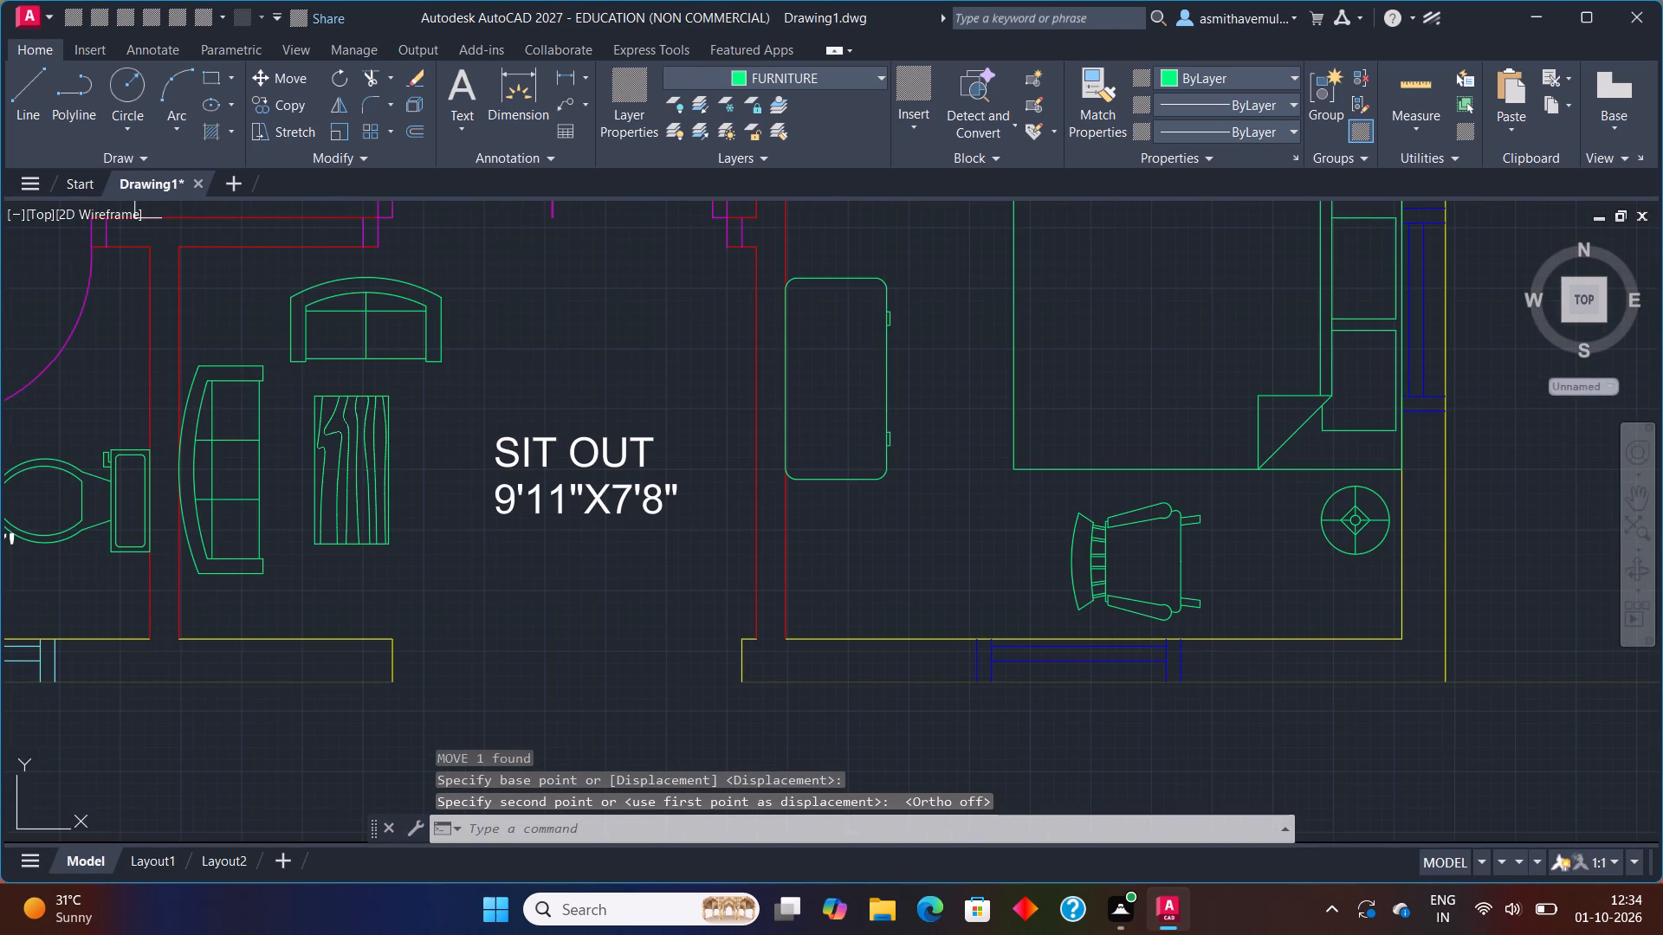
type("sca")
type("le")
key("Return")
left_click(802, 481)
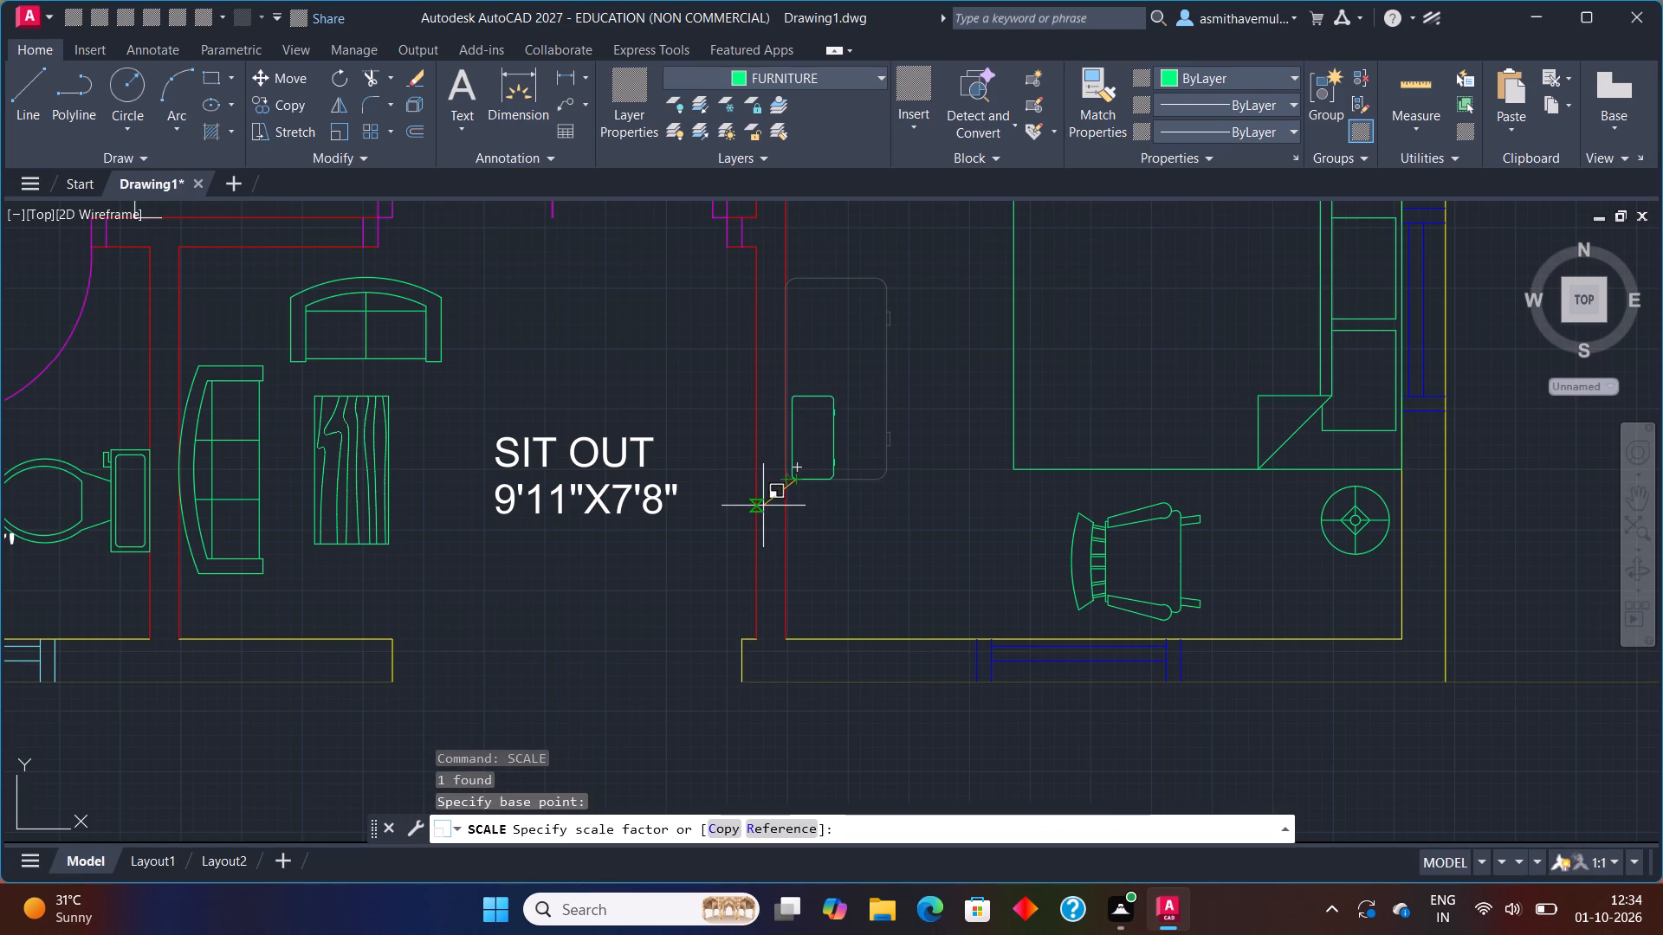
left_click(741, 549)
Rotate the Computer Terminal block beside the plan 90° counterclockwise about its upper-left corner.
scroll(688, 532, "down", 3)
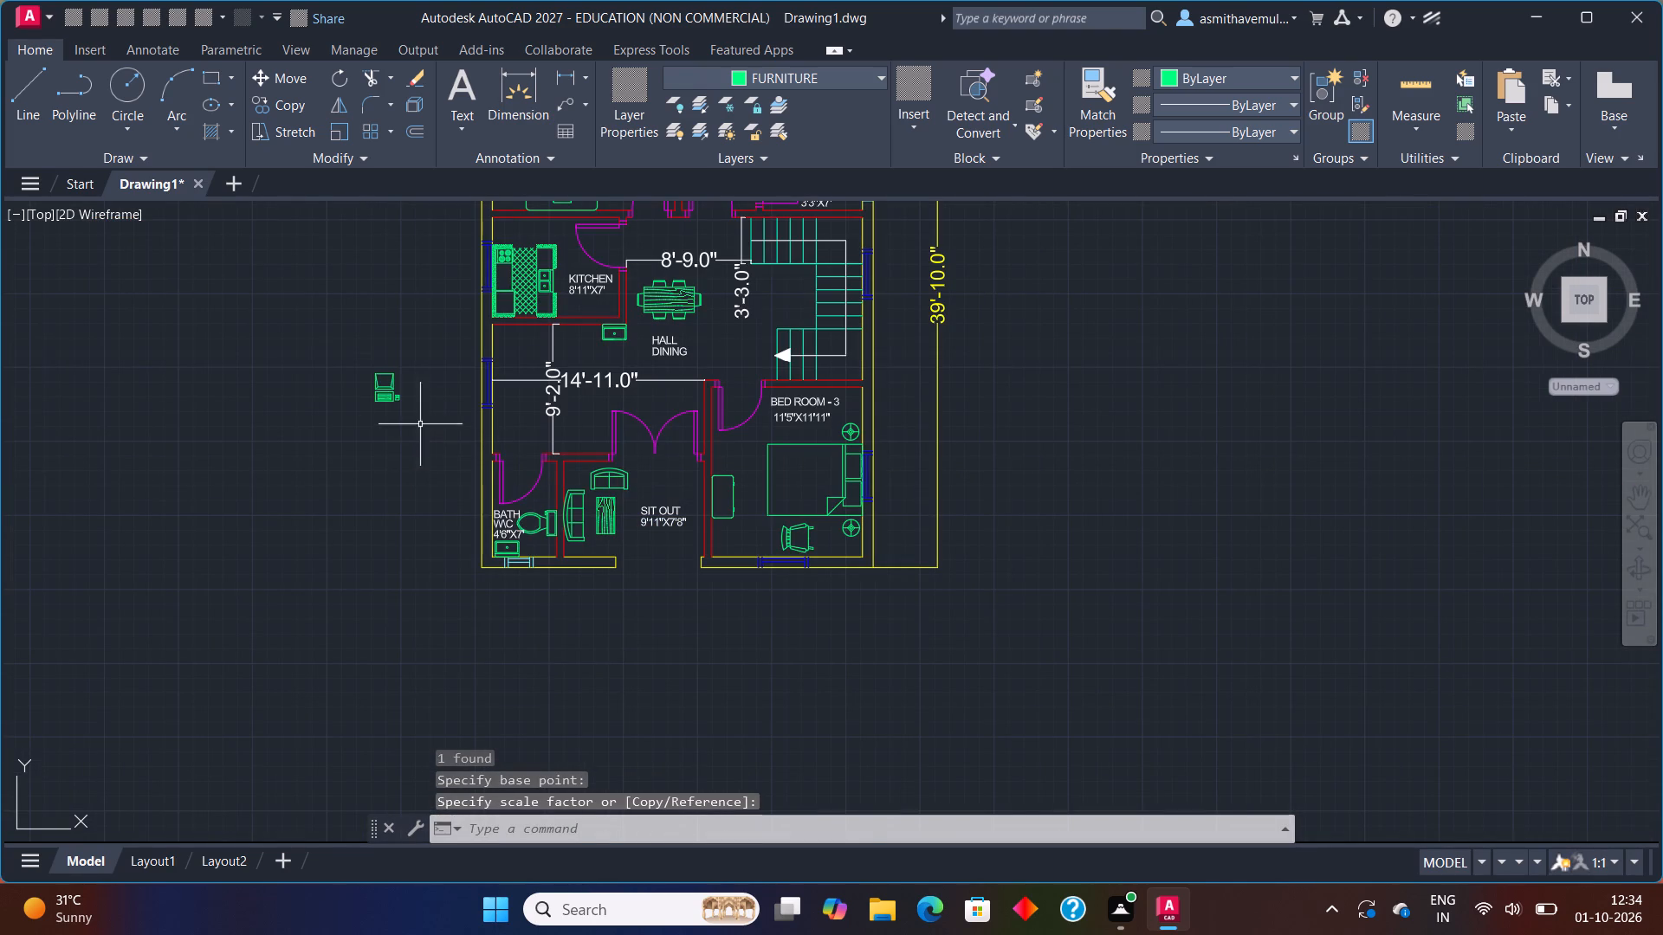
left_click(394, 412)
left_click(390, 406)
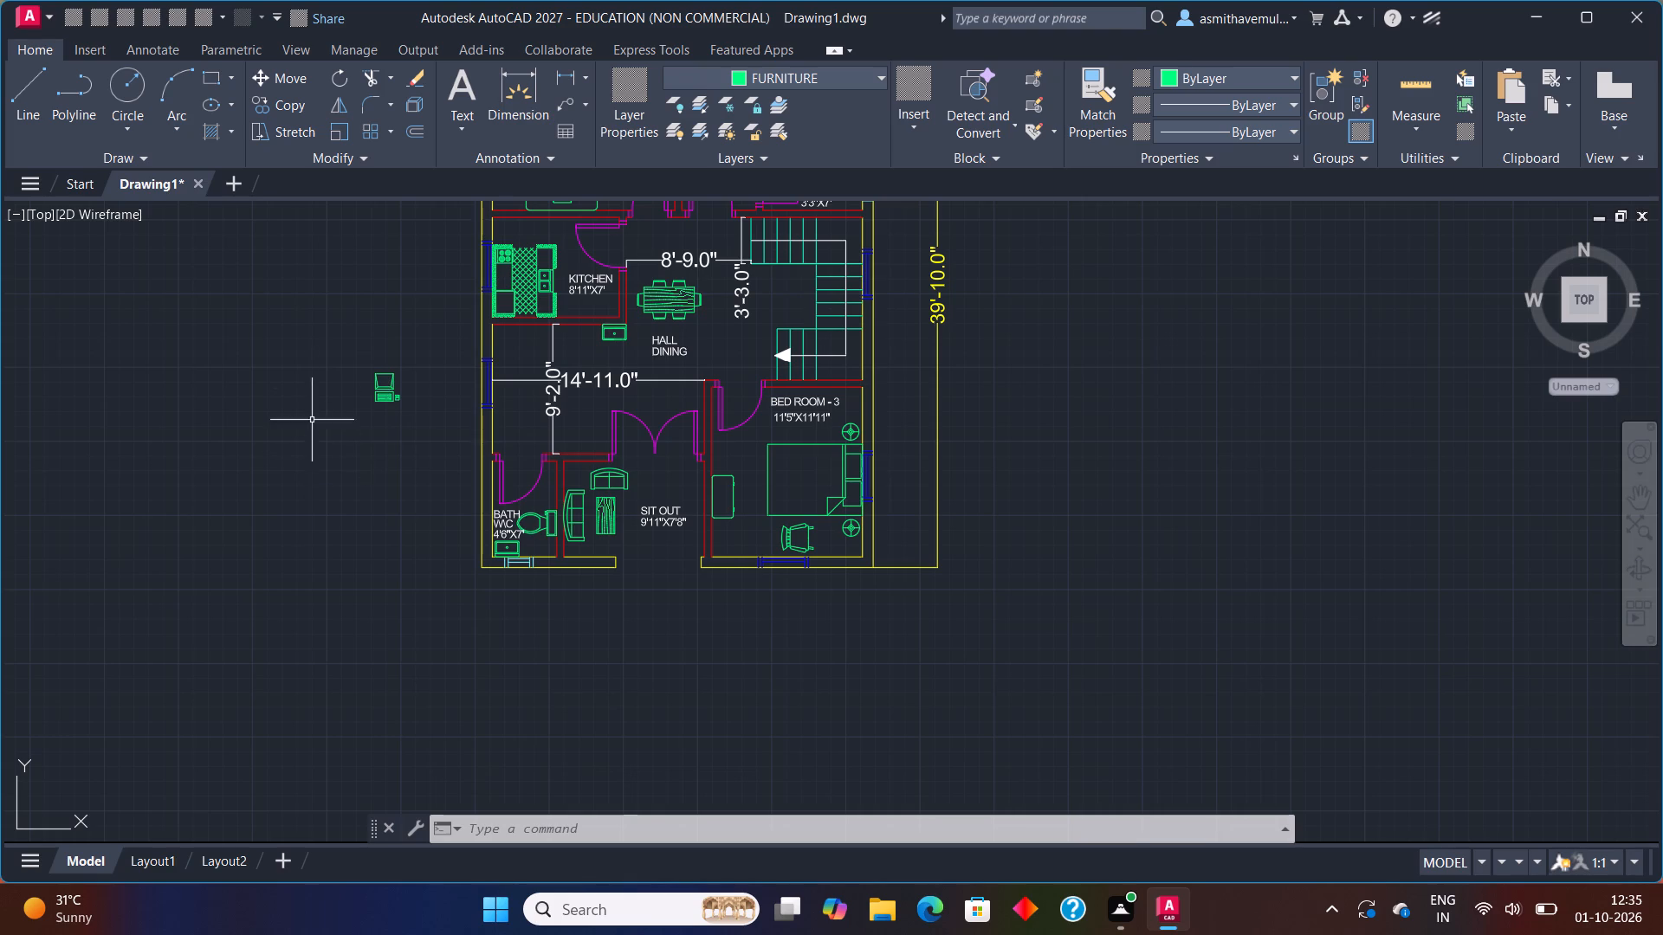
left_click(384, 390)
type("ro")
key("Return")
scroll(386, 390, "up", 2)
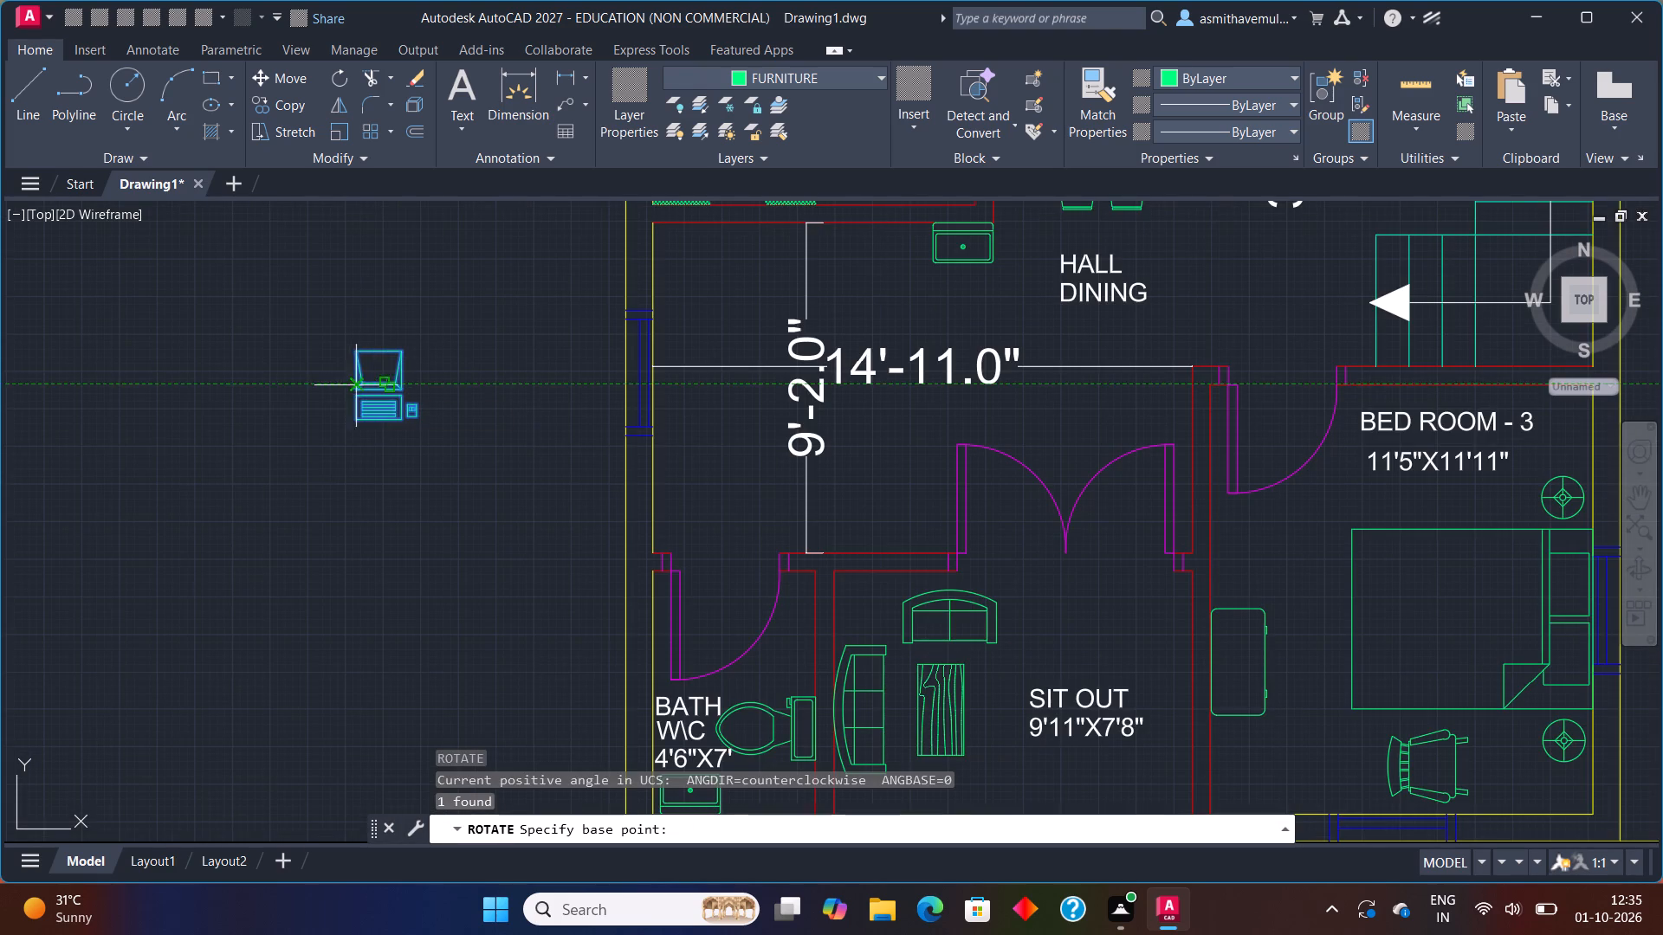
left_click(353, 344)
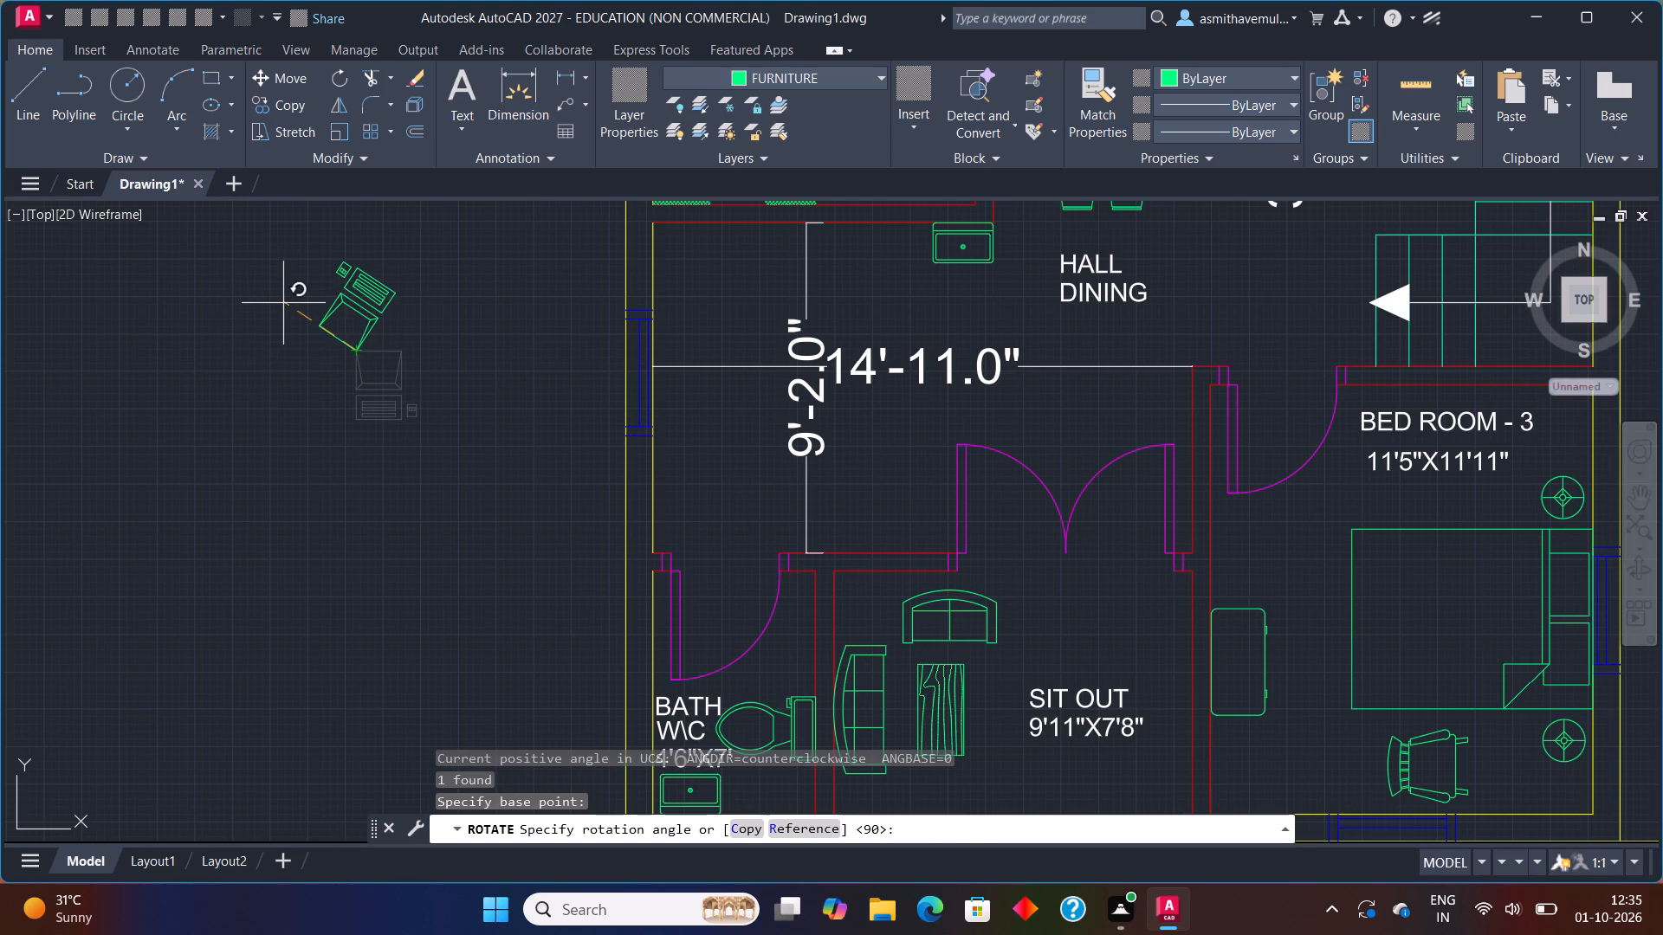
key("F8")
left_click(347, 277)
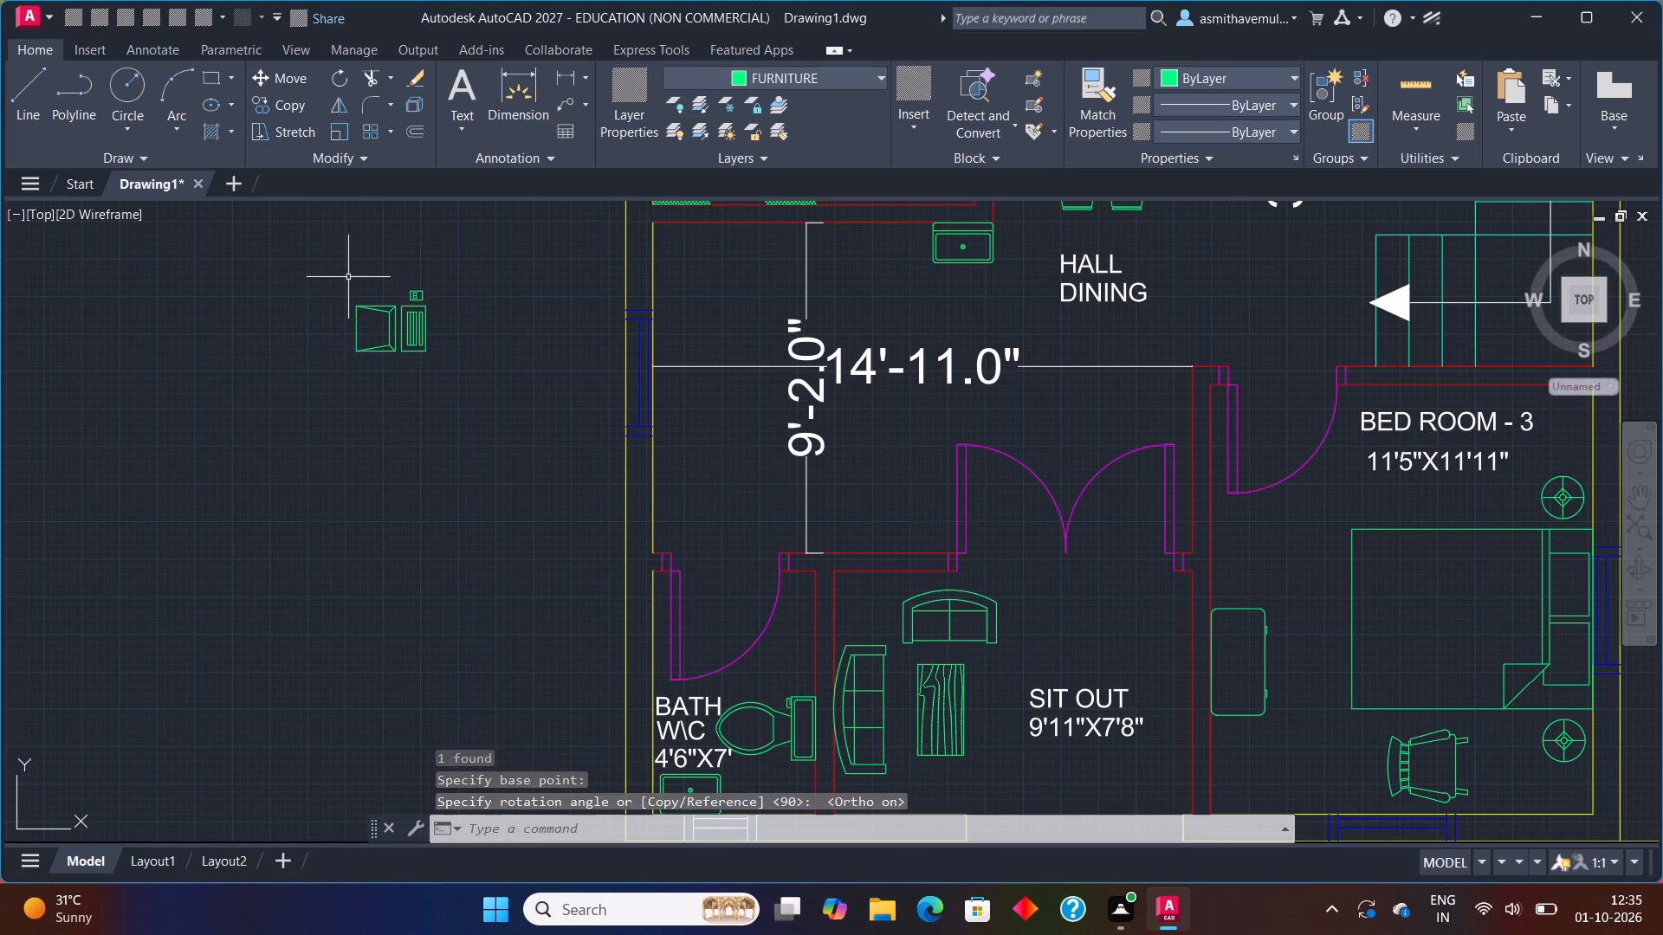
Move the computer terminal onto the desk in BED ROOM - 3, aligning the keyboard's outer corner with the desk's front edge.
left_click_drag(459, 305, 353, 365)
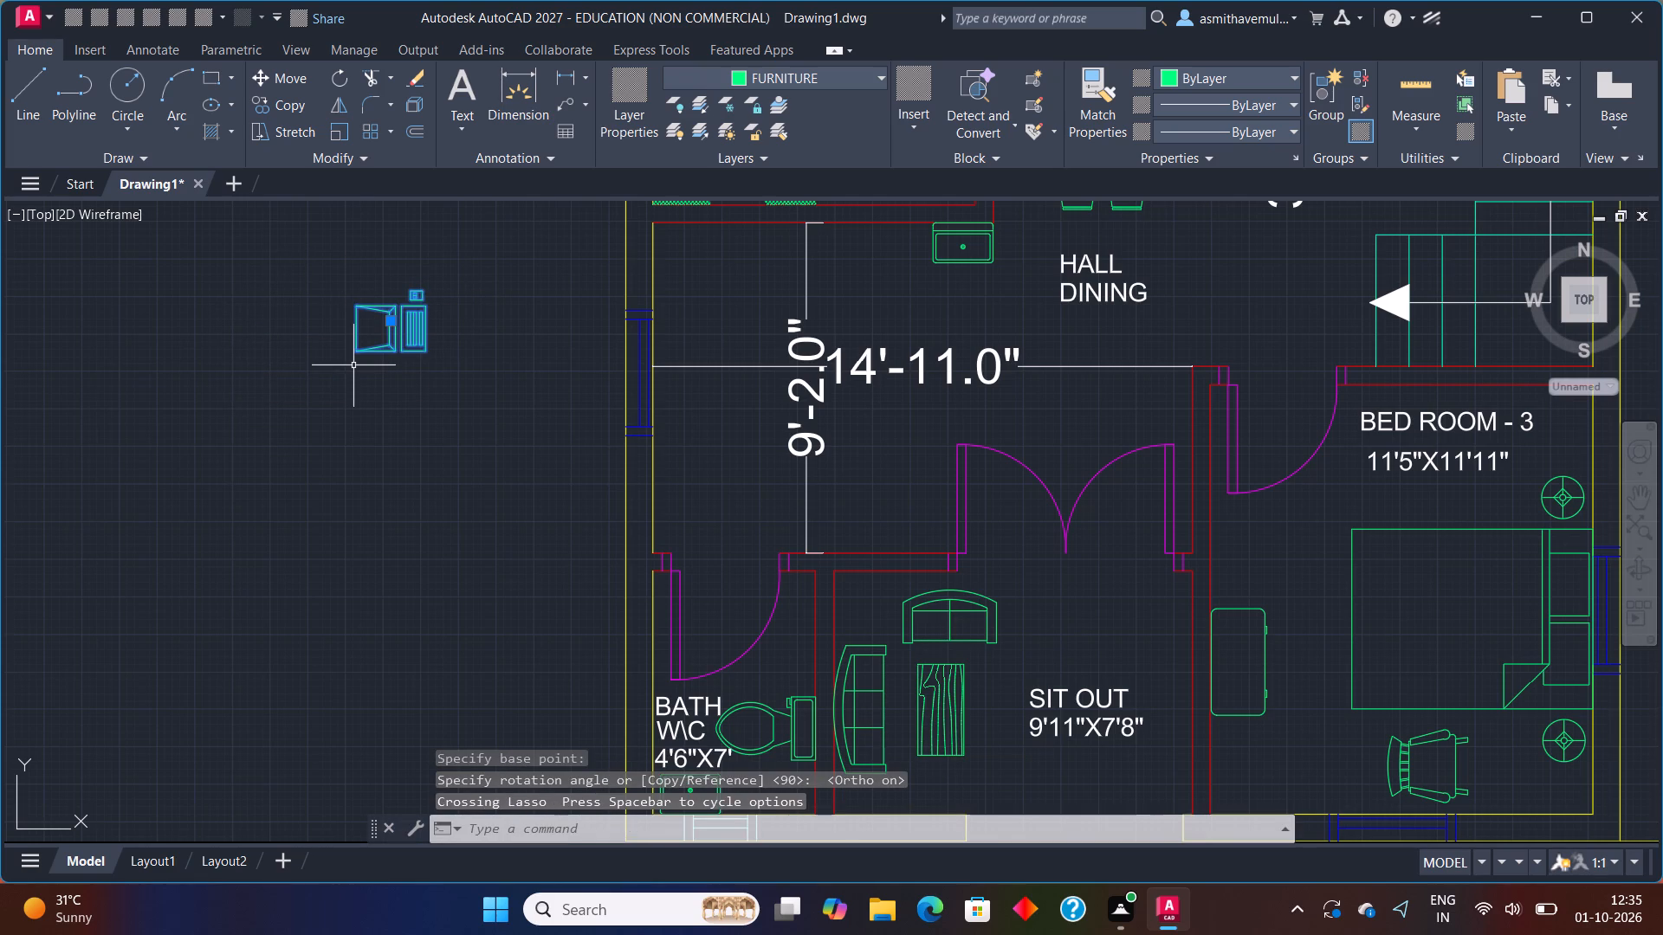
key("F8")
key("m")
key("Return")
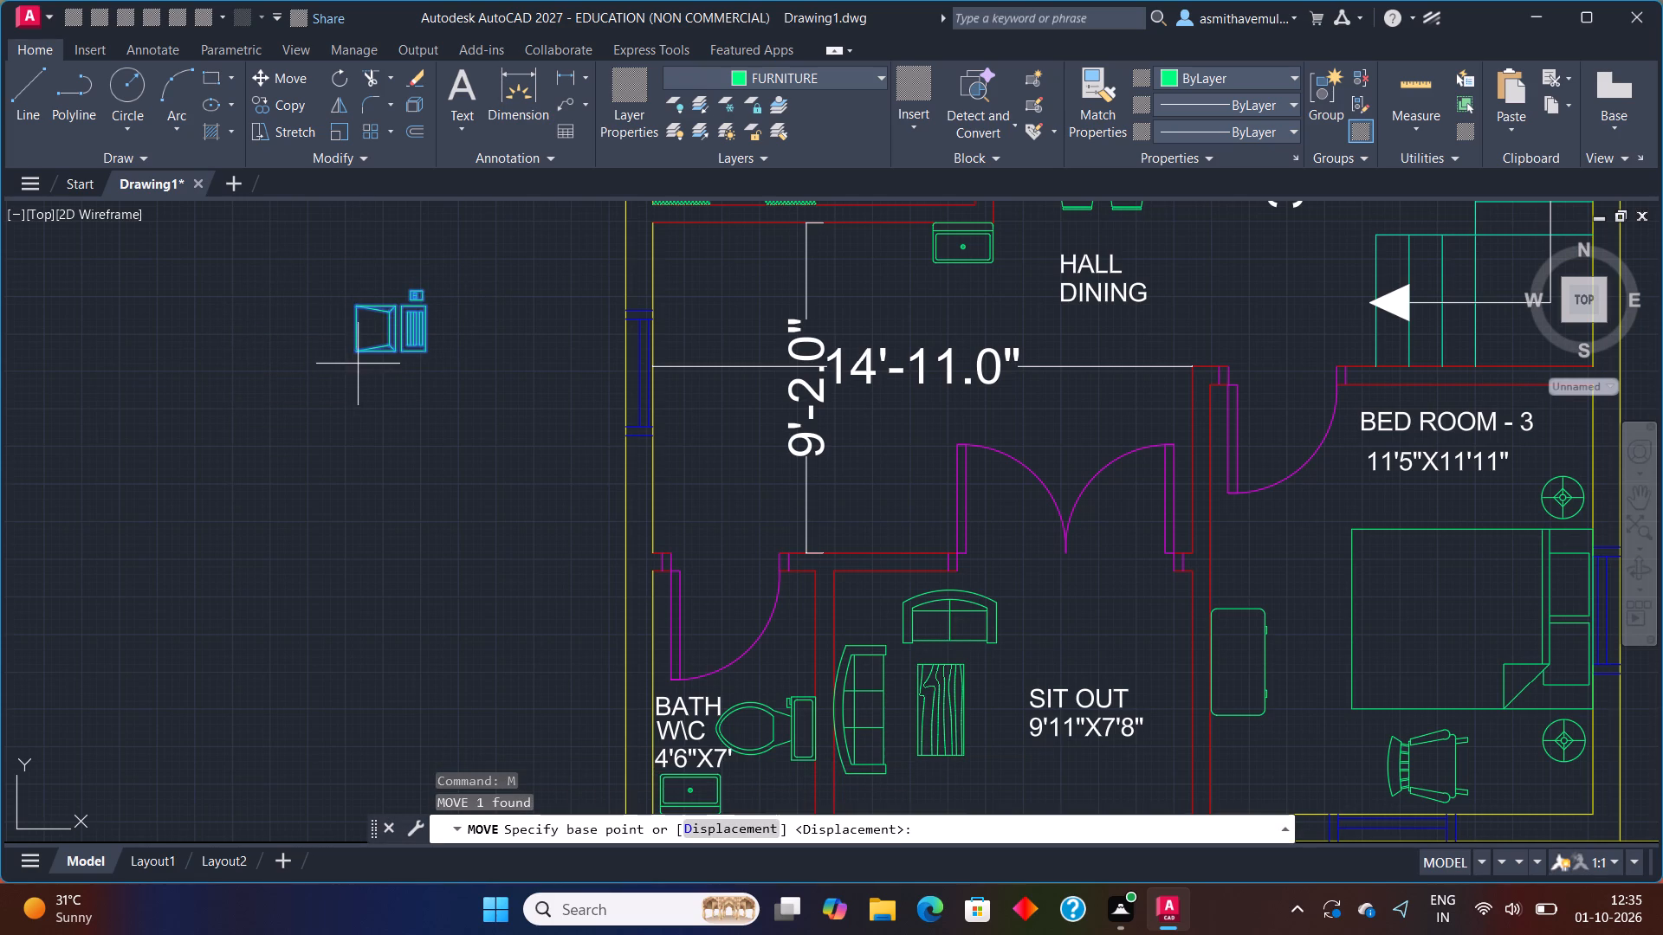
left_click(424, 353)
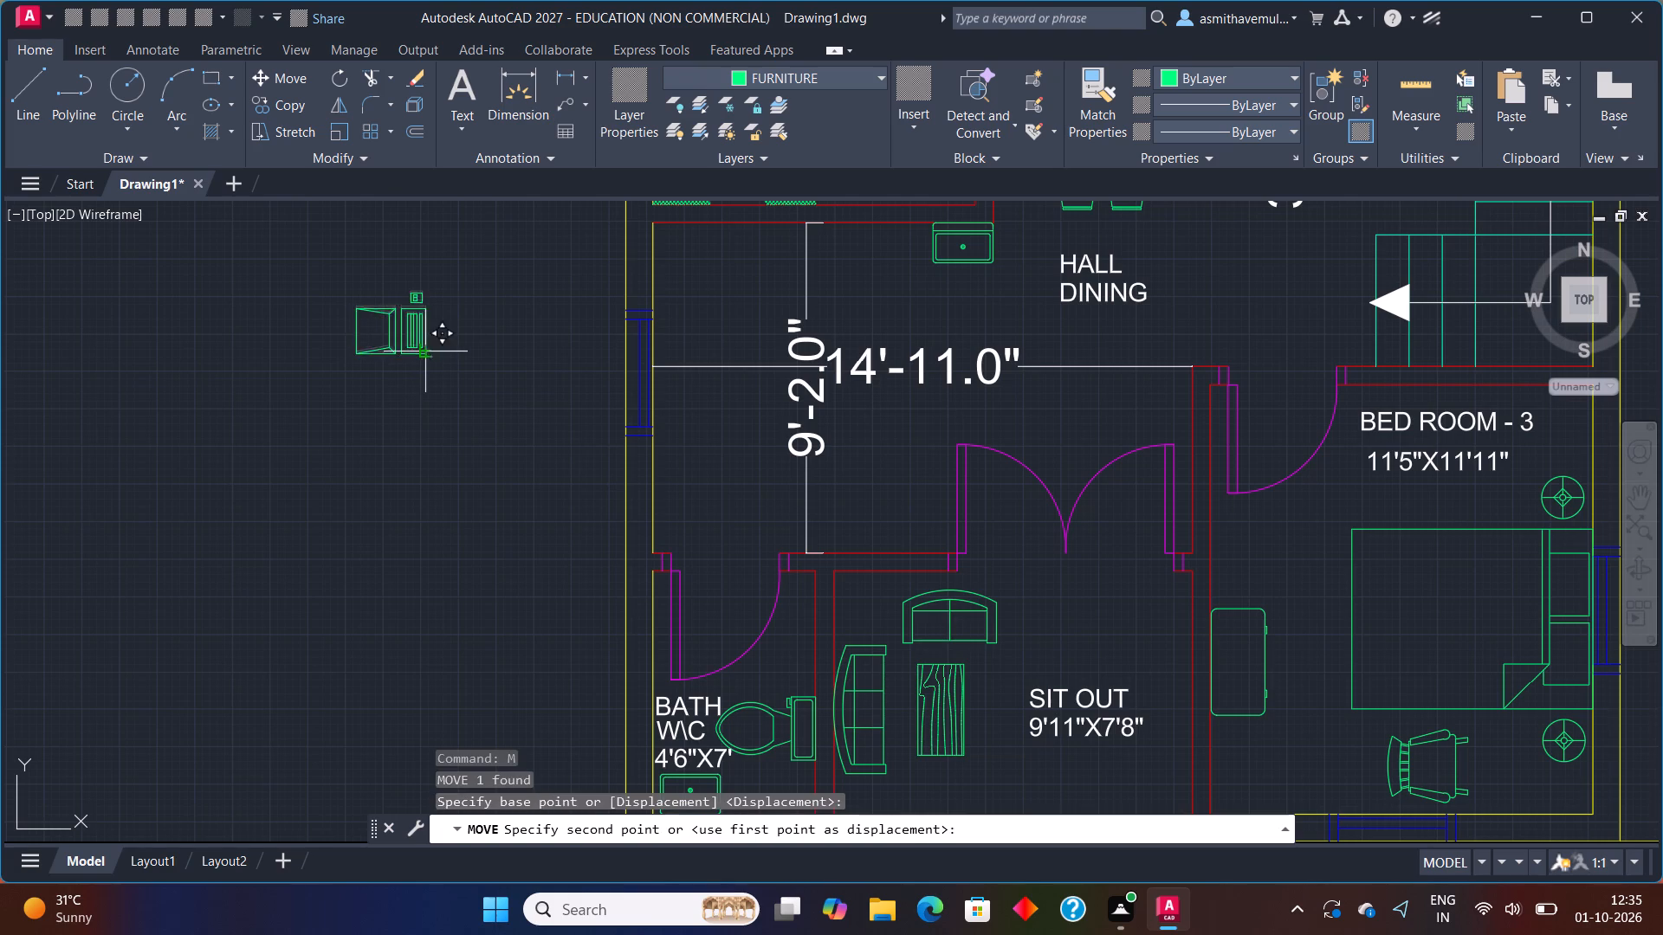
middle_click_drag(1407, 558, 986, 451)
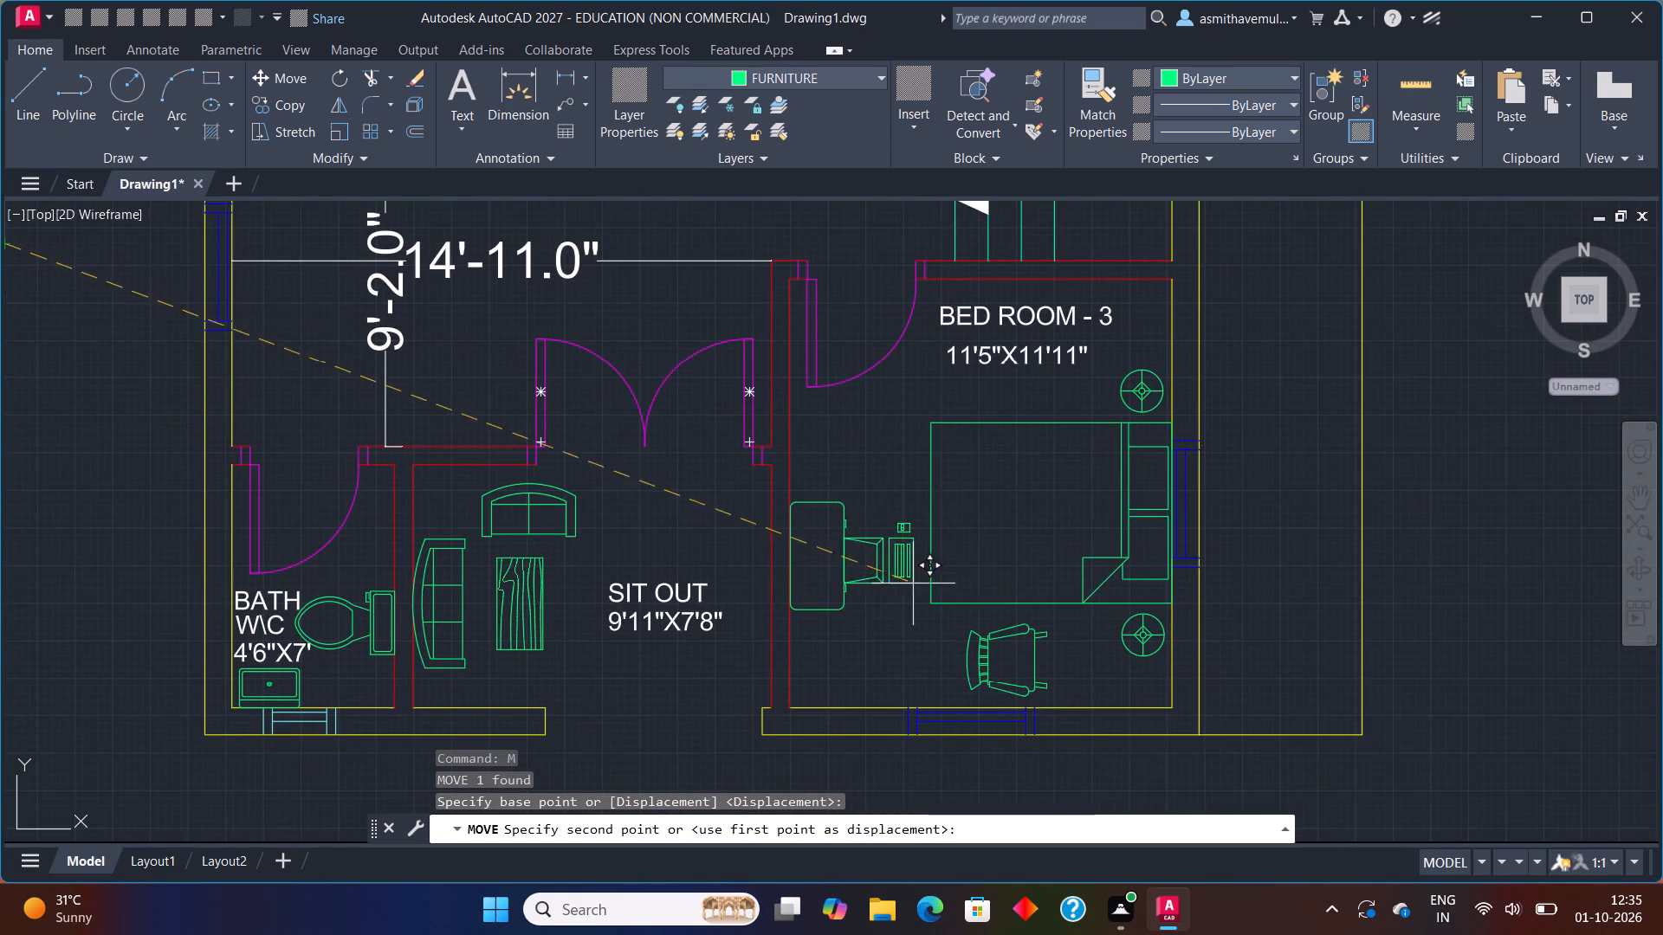
scroll(834, 578, "up", 3)
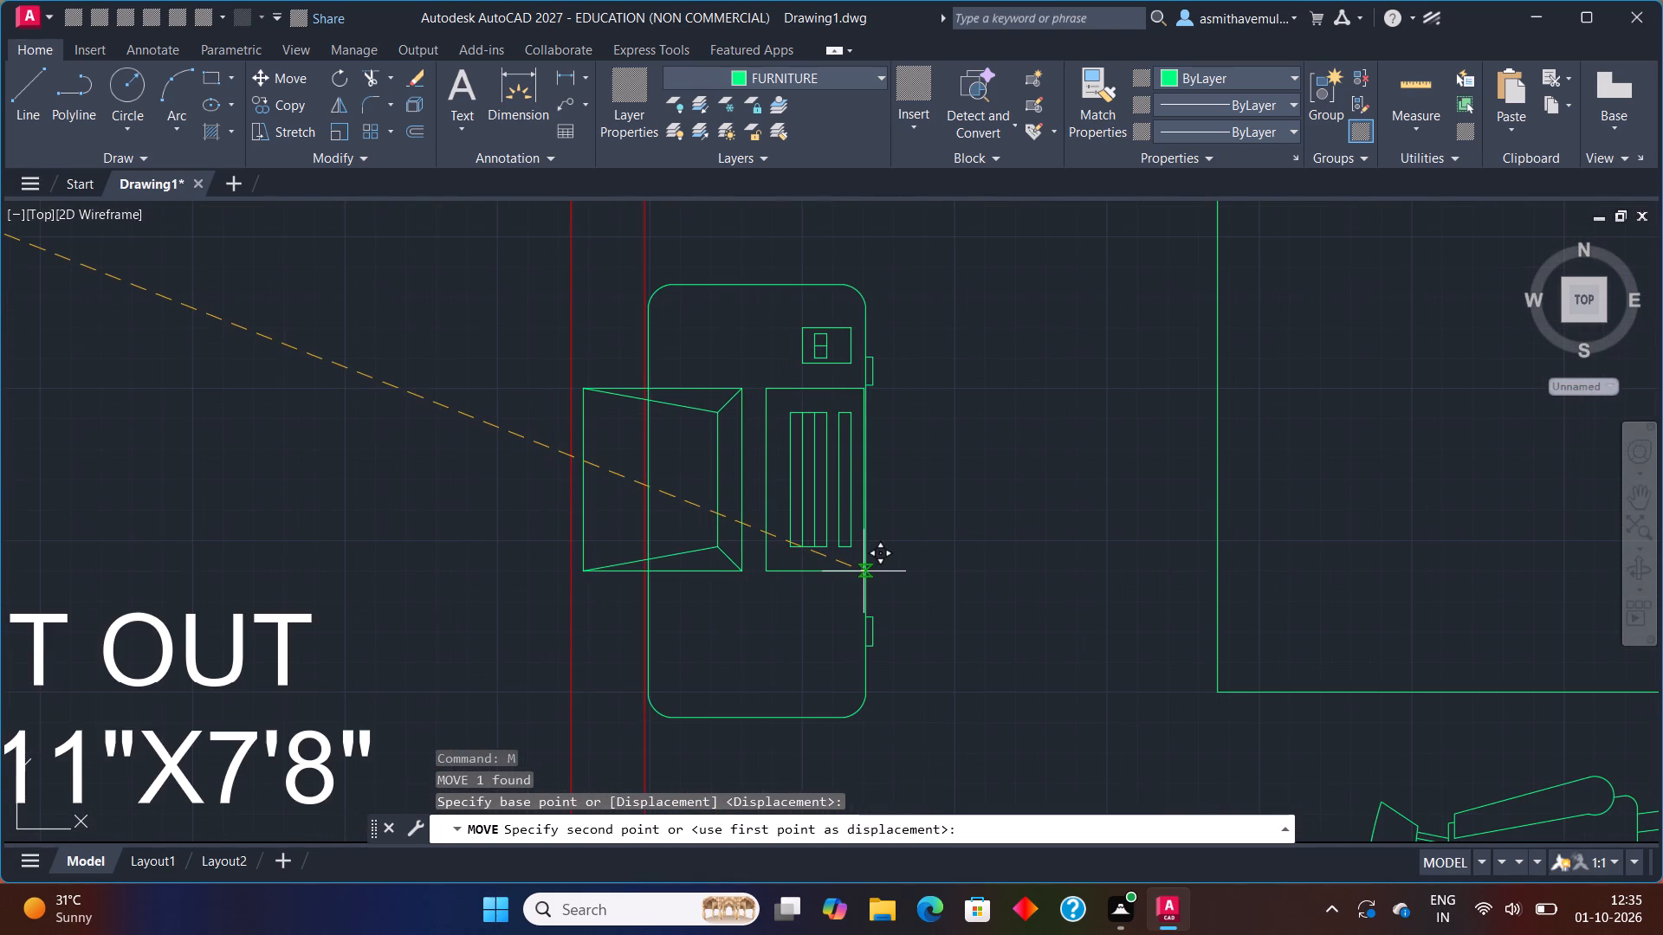
left_click(863, 575)
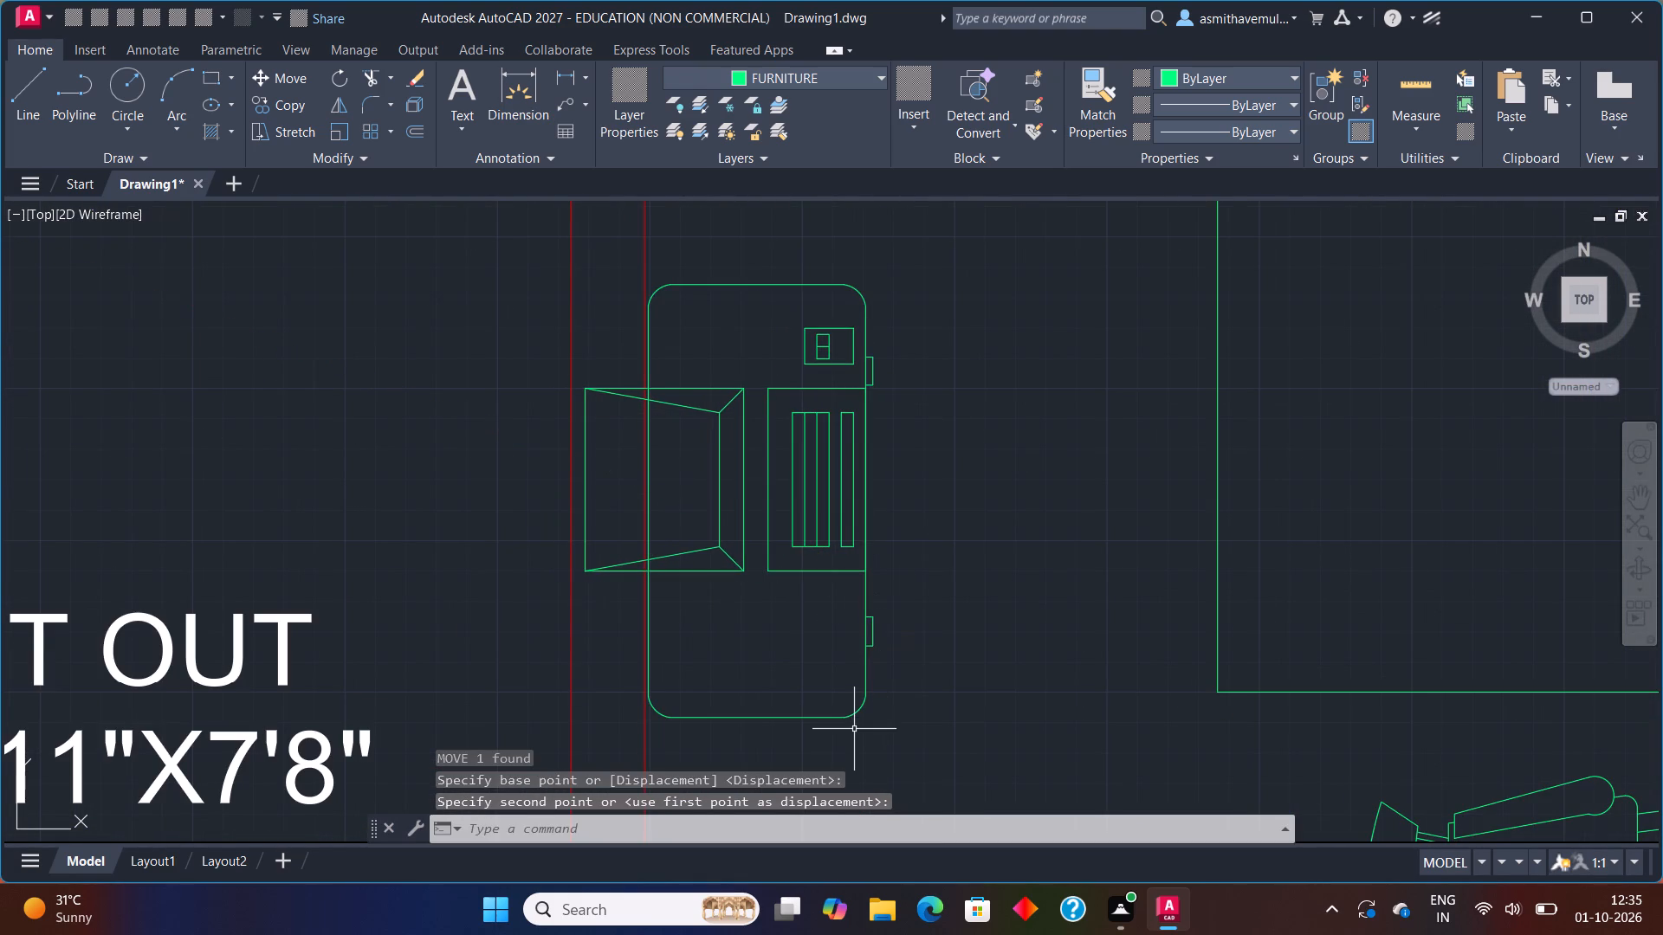
Enlarge the desk under the computer terminal by scaling it freehand from its lower-left corner at the wall.
left_click(854, 719)
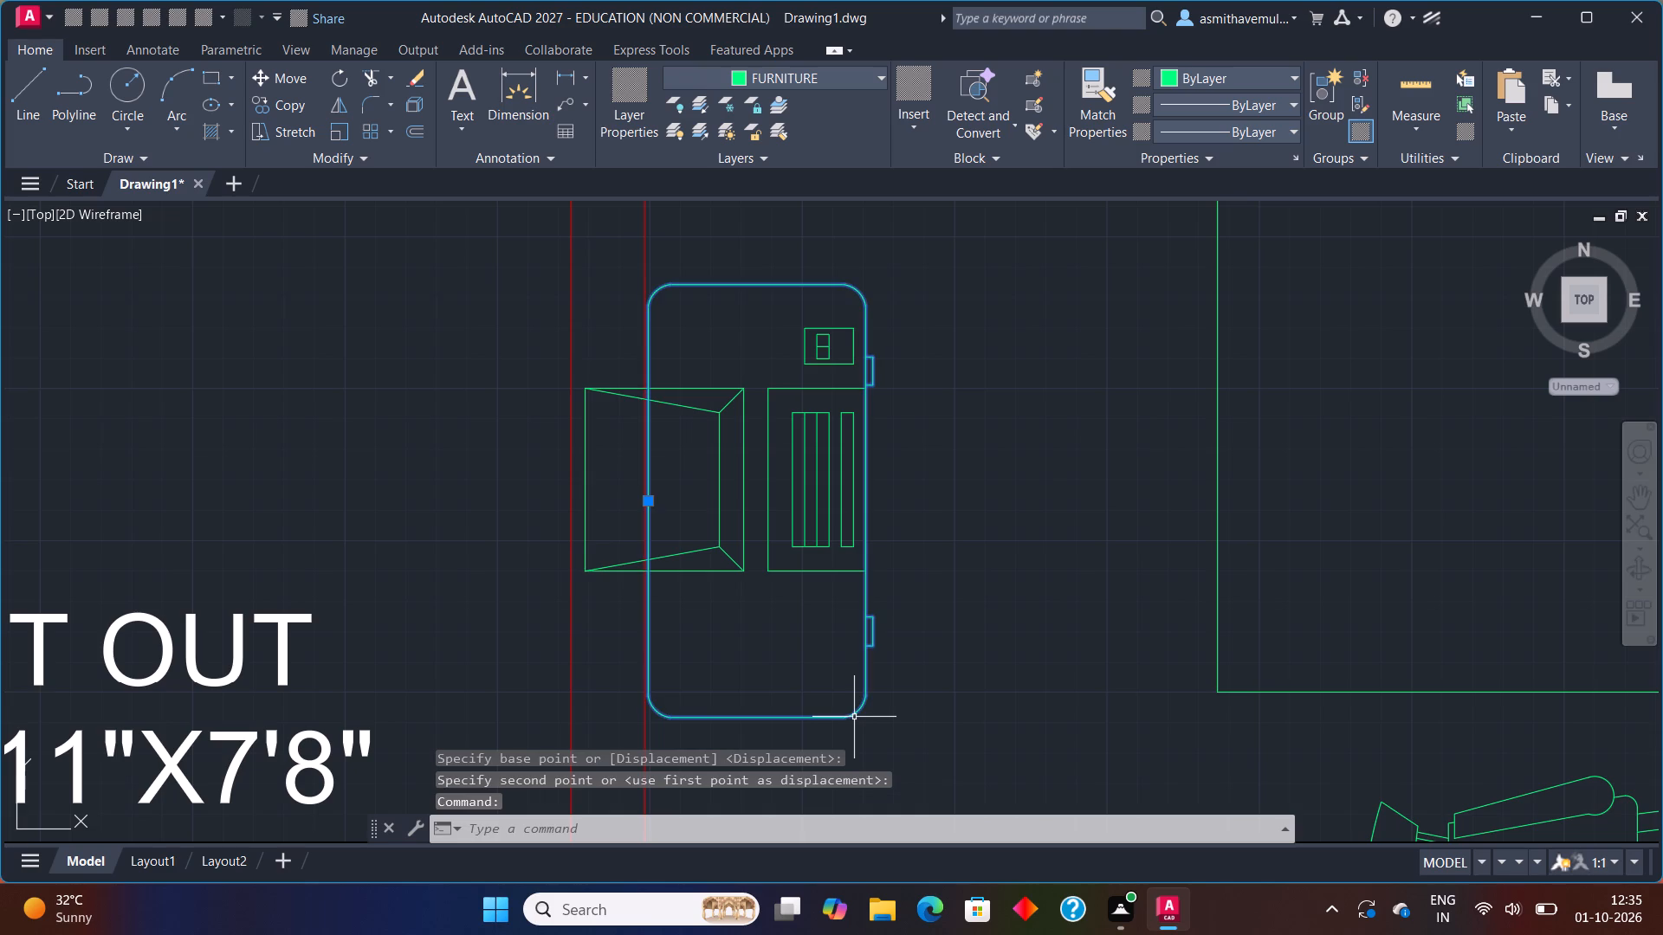
key("s")
type("ca")
key("l")
key("r")
key("BackSpace")
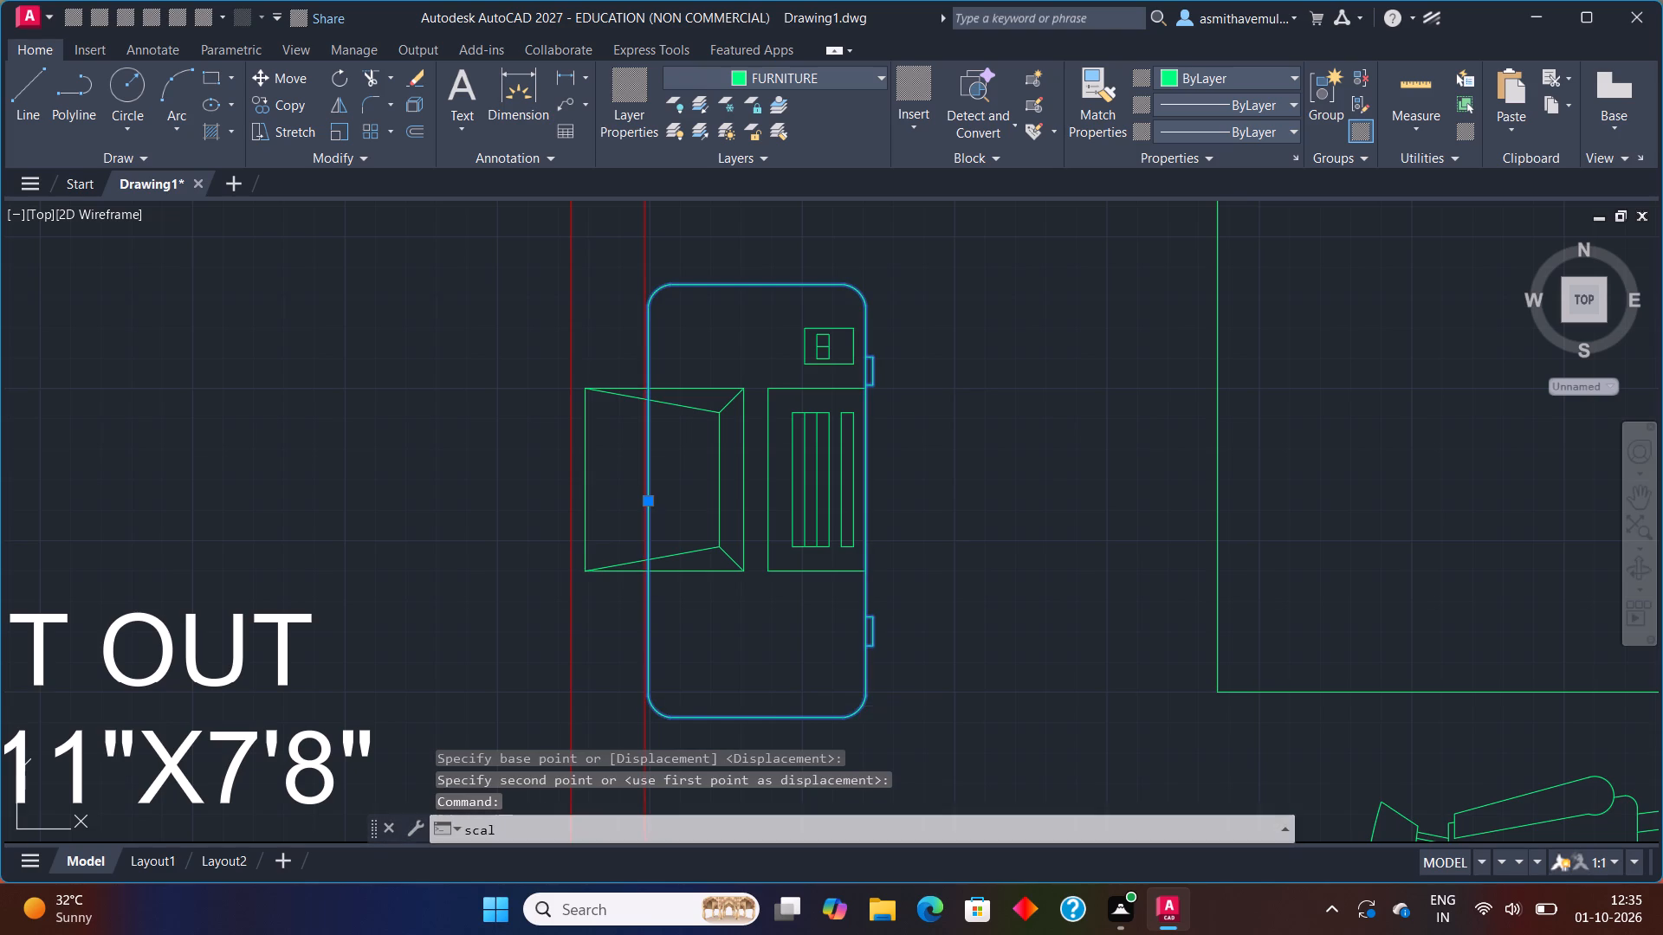
key("e")
key("Return")
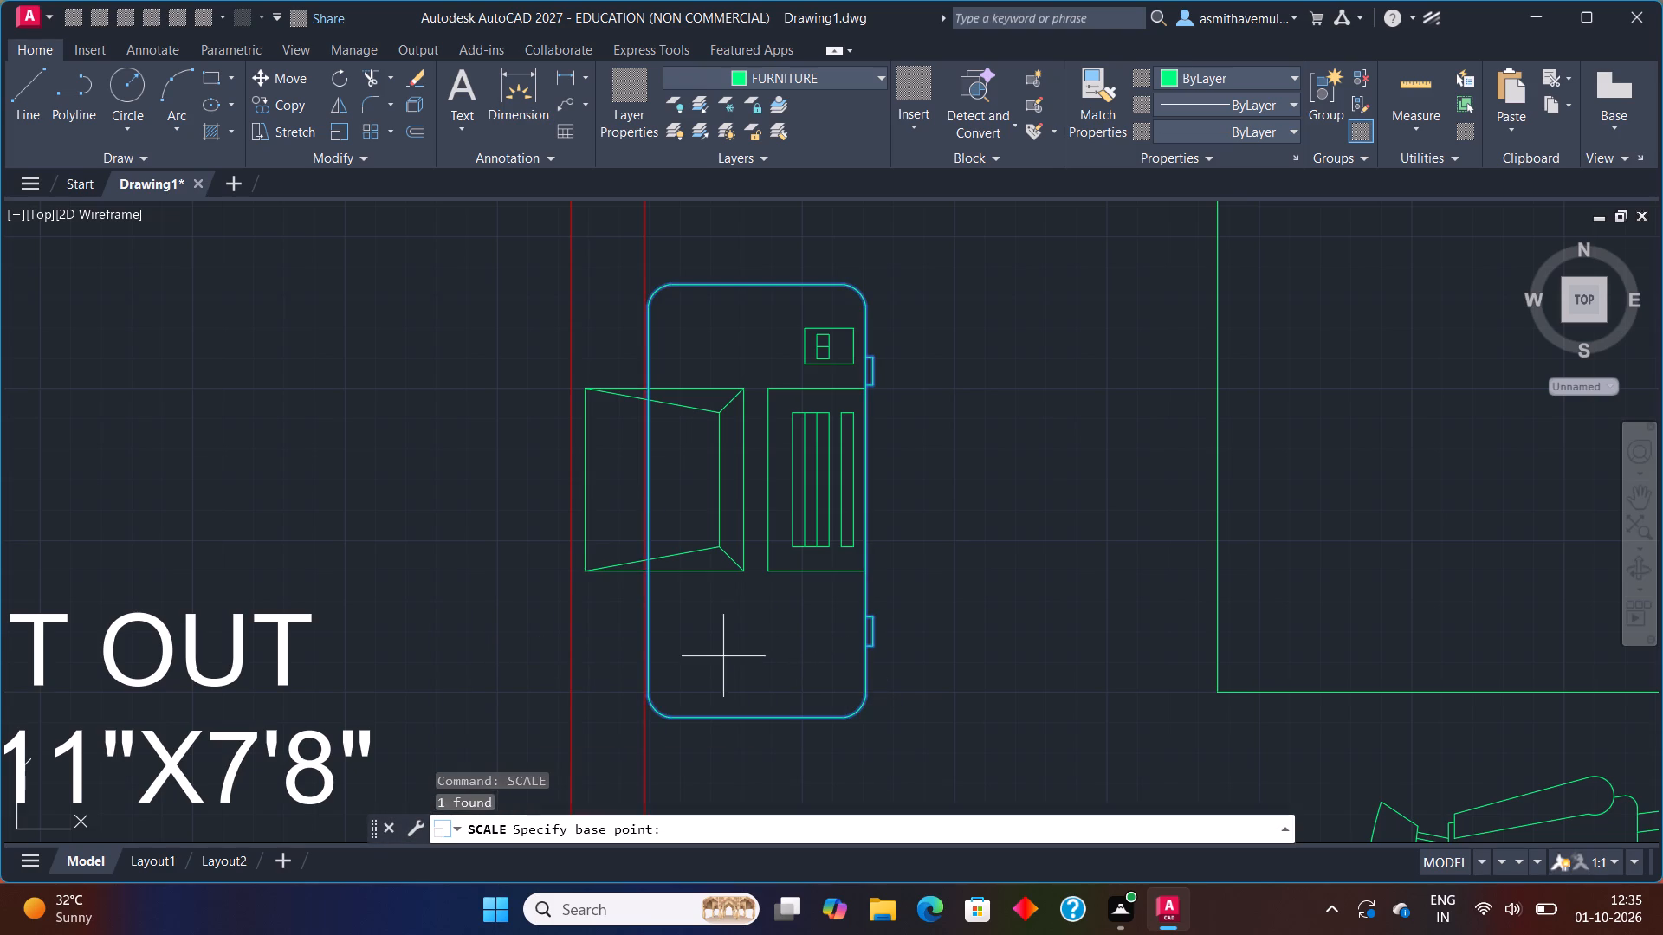
left_click(650, 696)
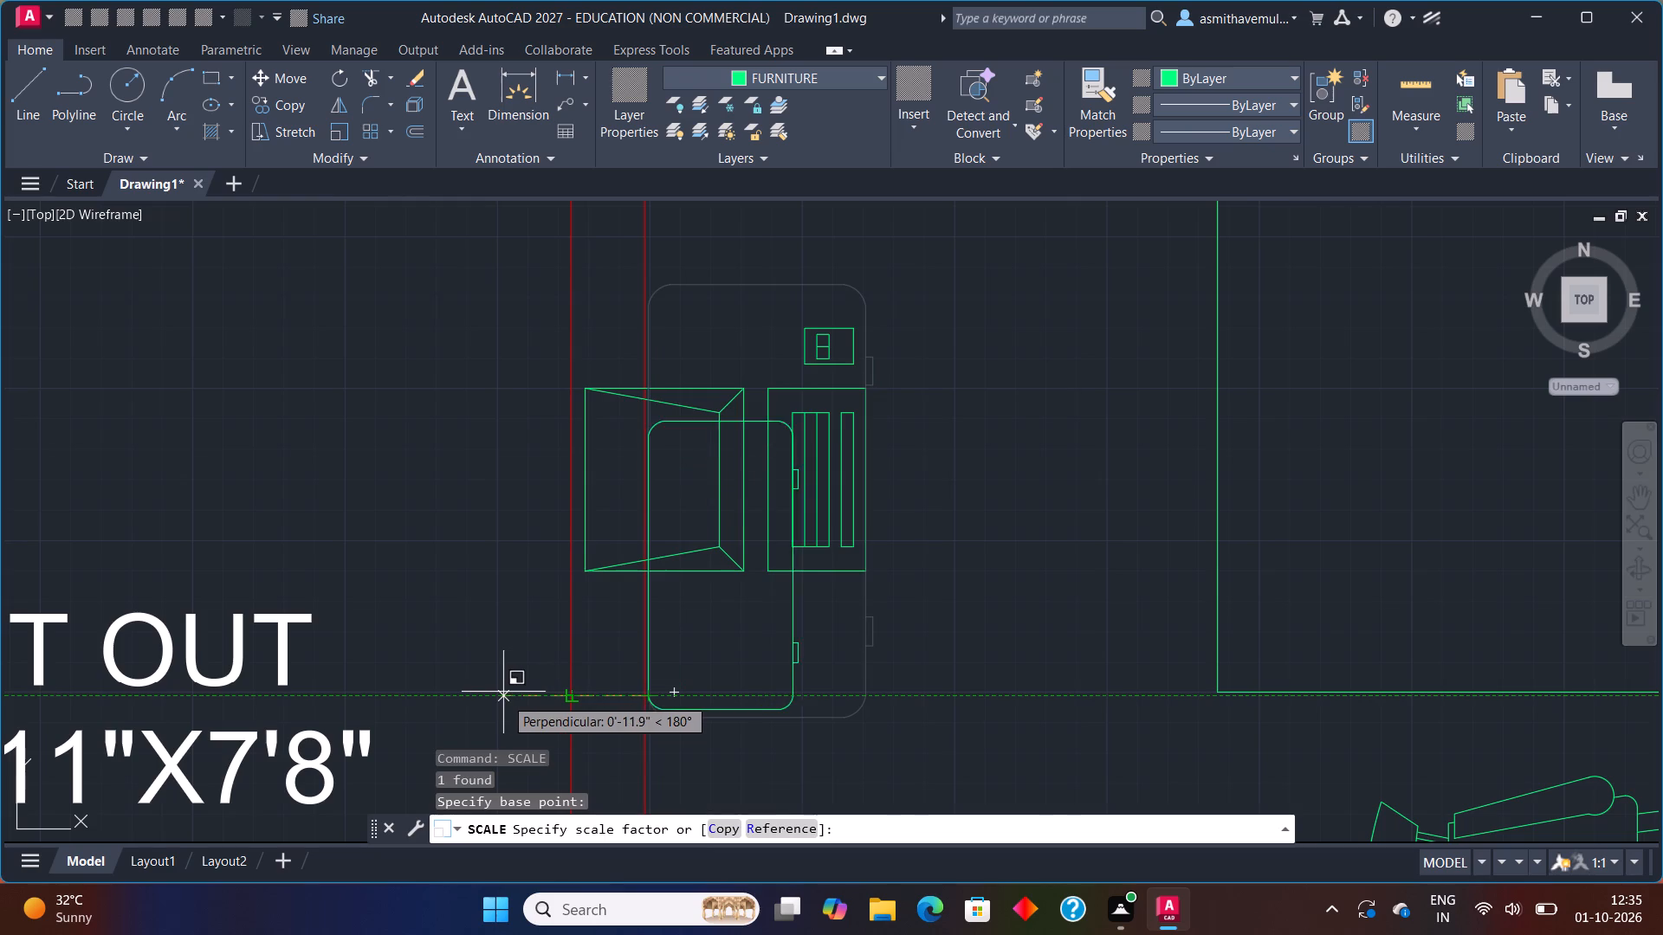
left_click(366, 700)
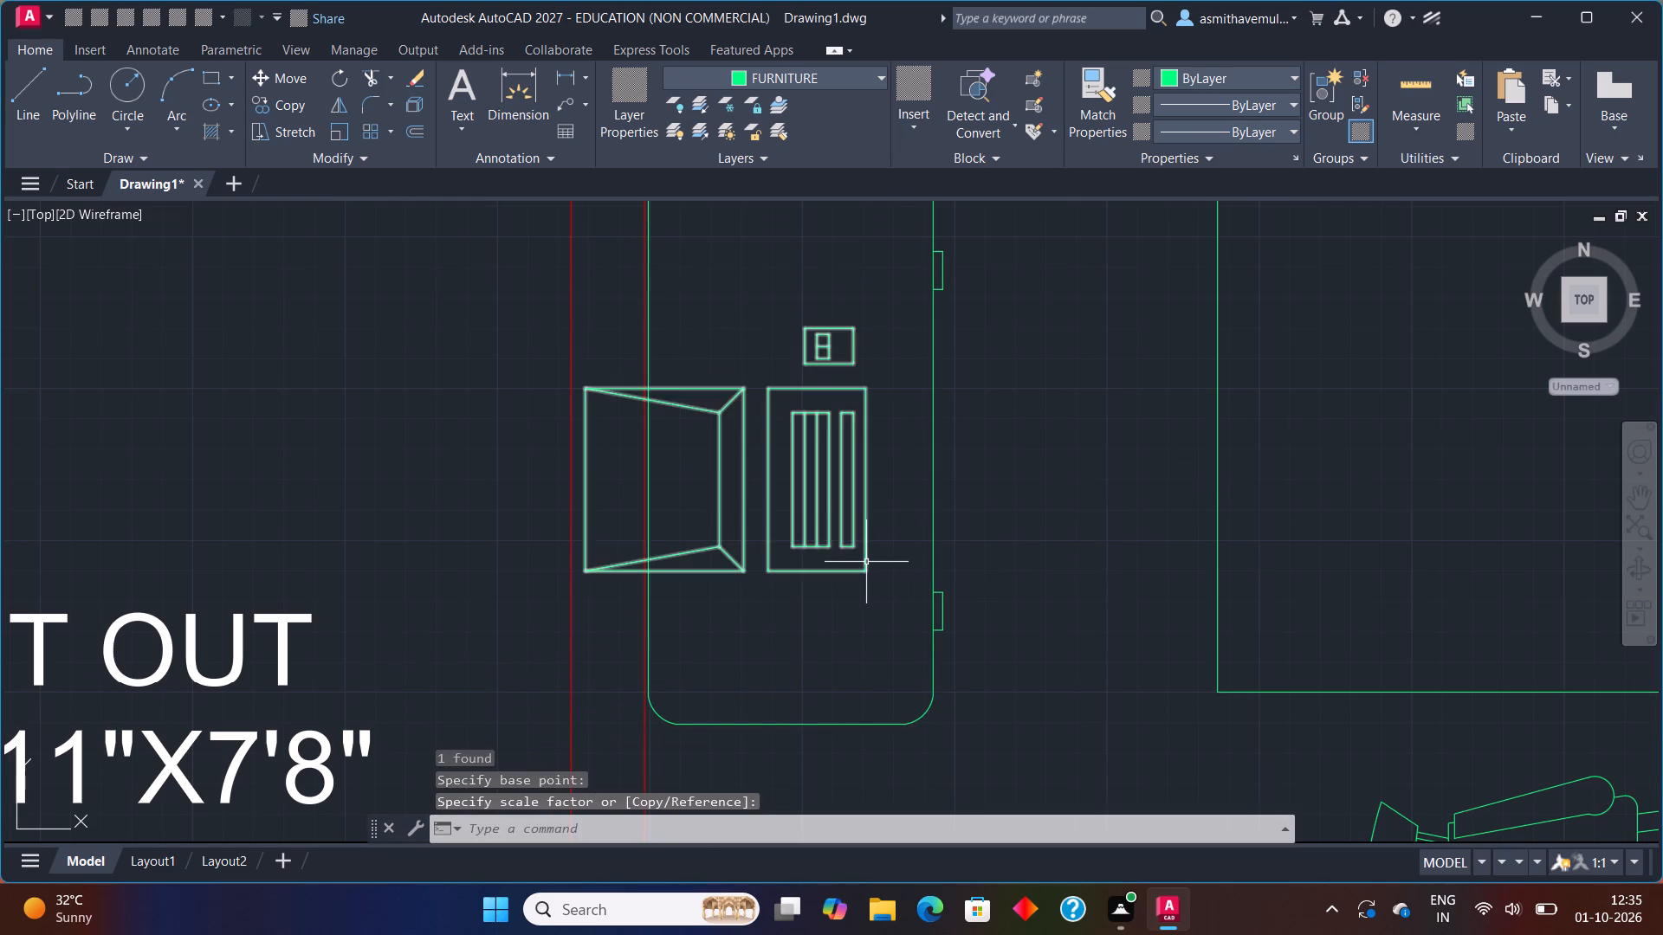
Move the computer terminal in BED ROOM - 3 by its keyboard's lower outer corner to the enlarged desk's front edge.
left_click(865, 563)
key("m")
key("Return")
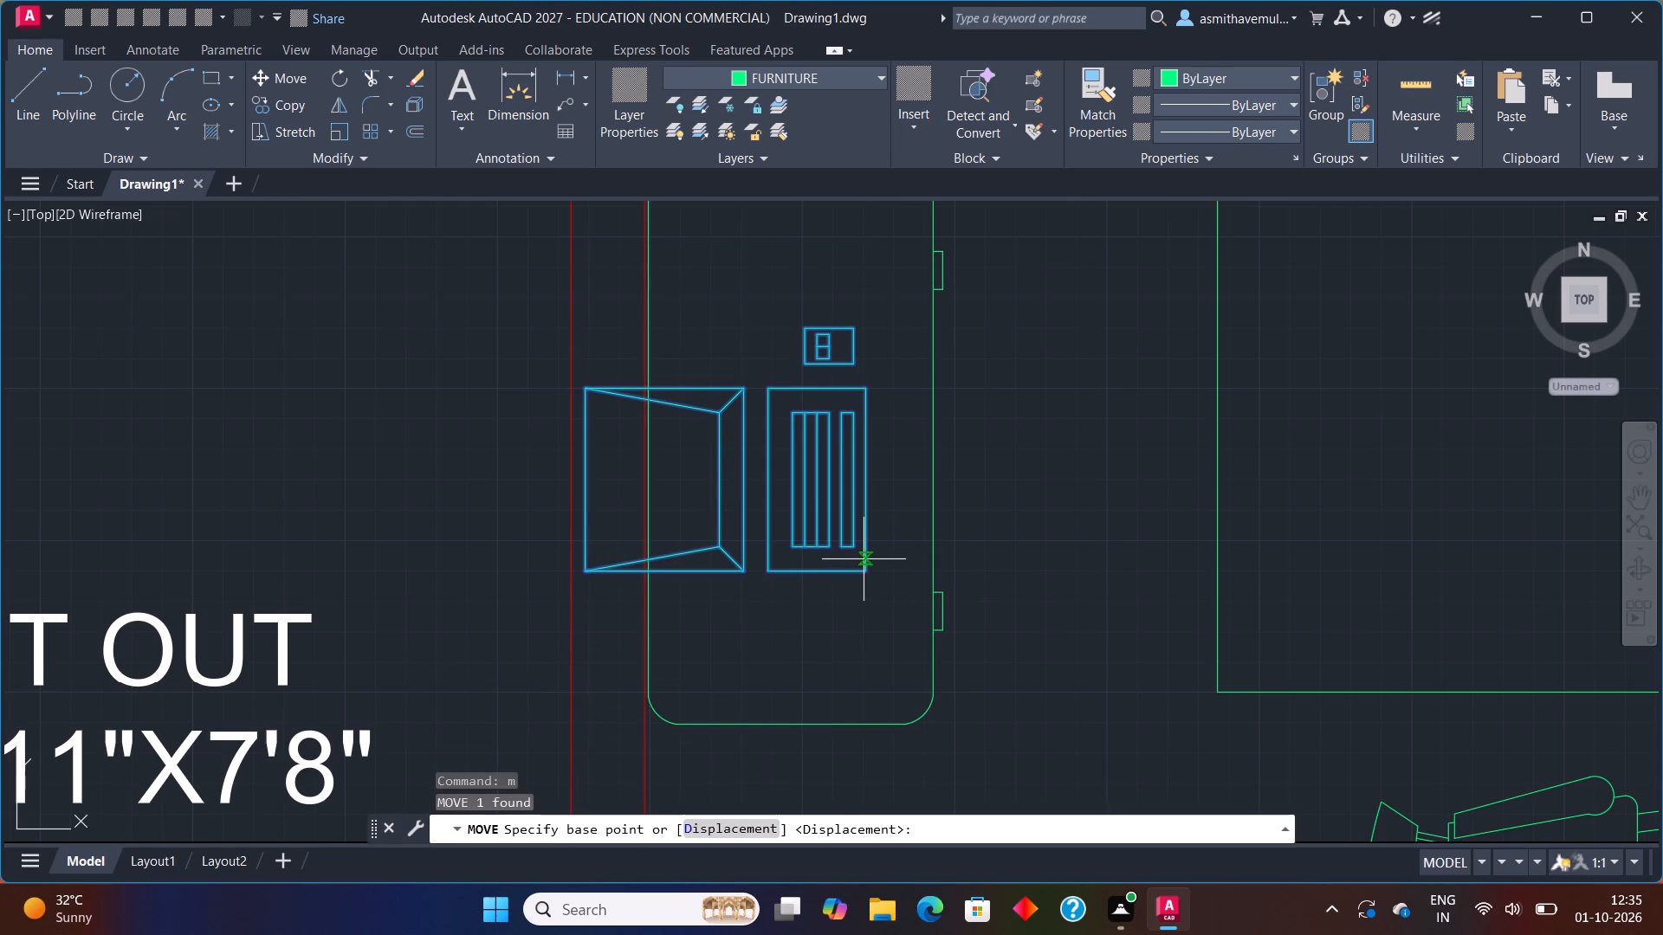
left_click(864, 570)
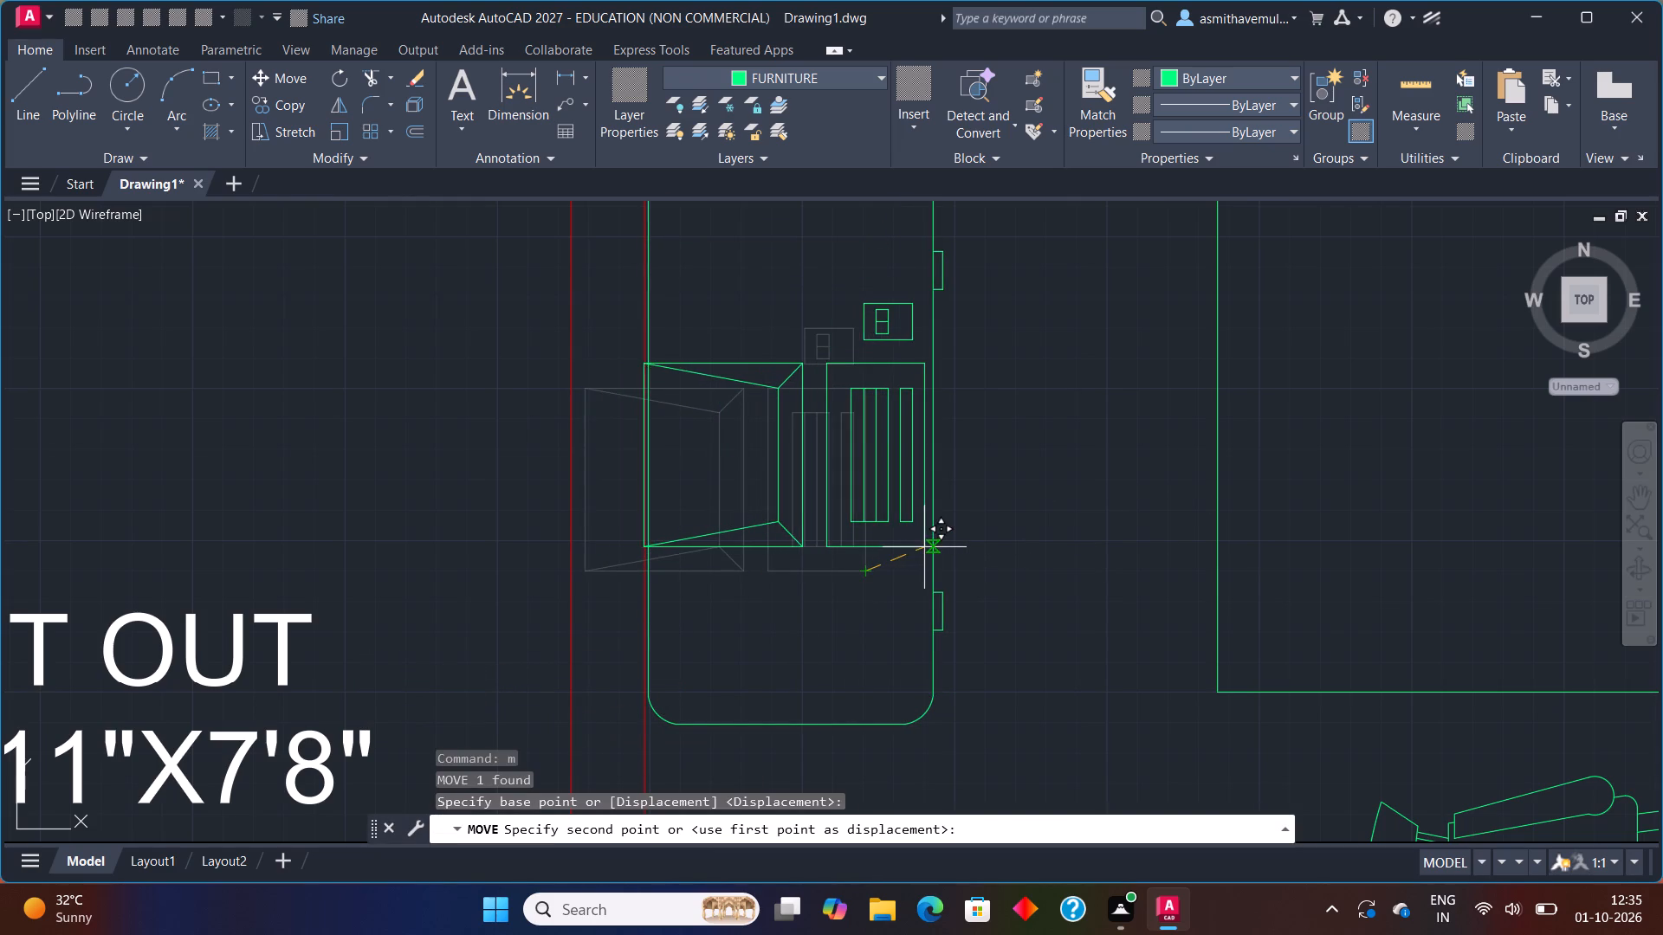
left_click(929, 547)
Scale the computer terminal down freehand from its keyboard's lower outer corner so it fits within the desk.
scroll(958, 529, "down", 2)
left_click(923, 533)
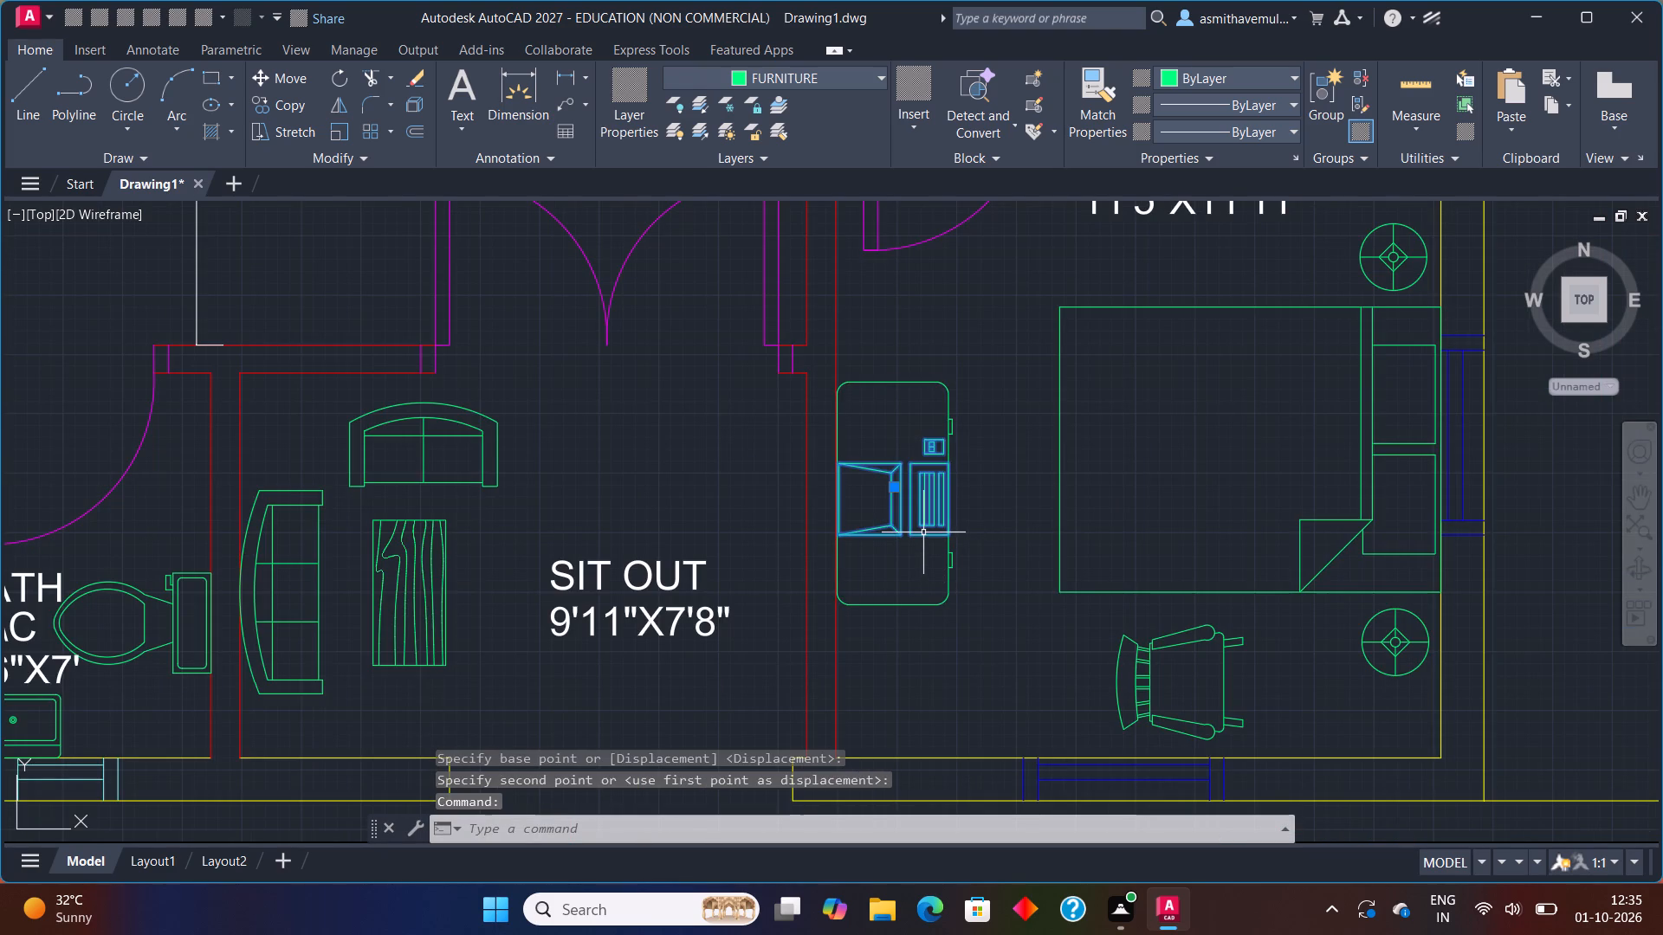
type("scale")
key("Return")
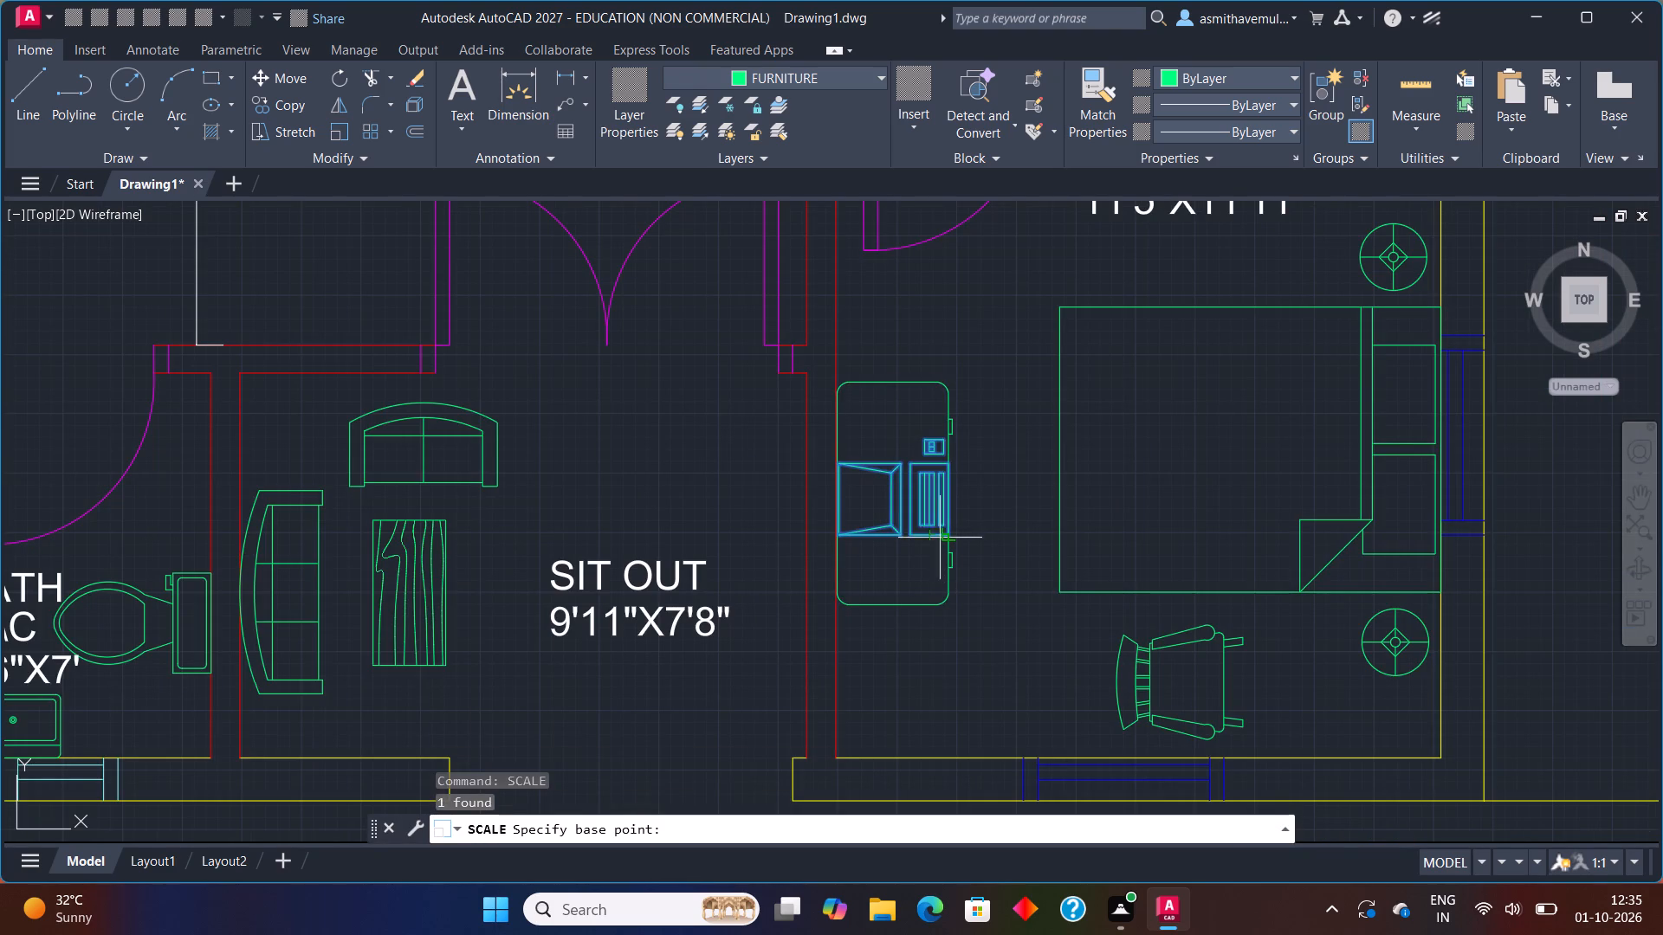
left_click(942, 538)
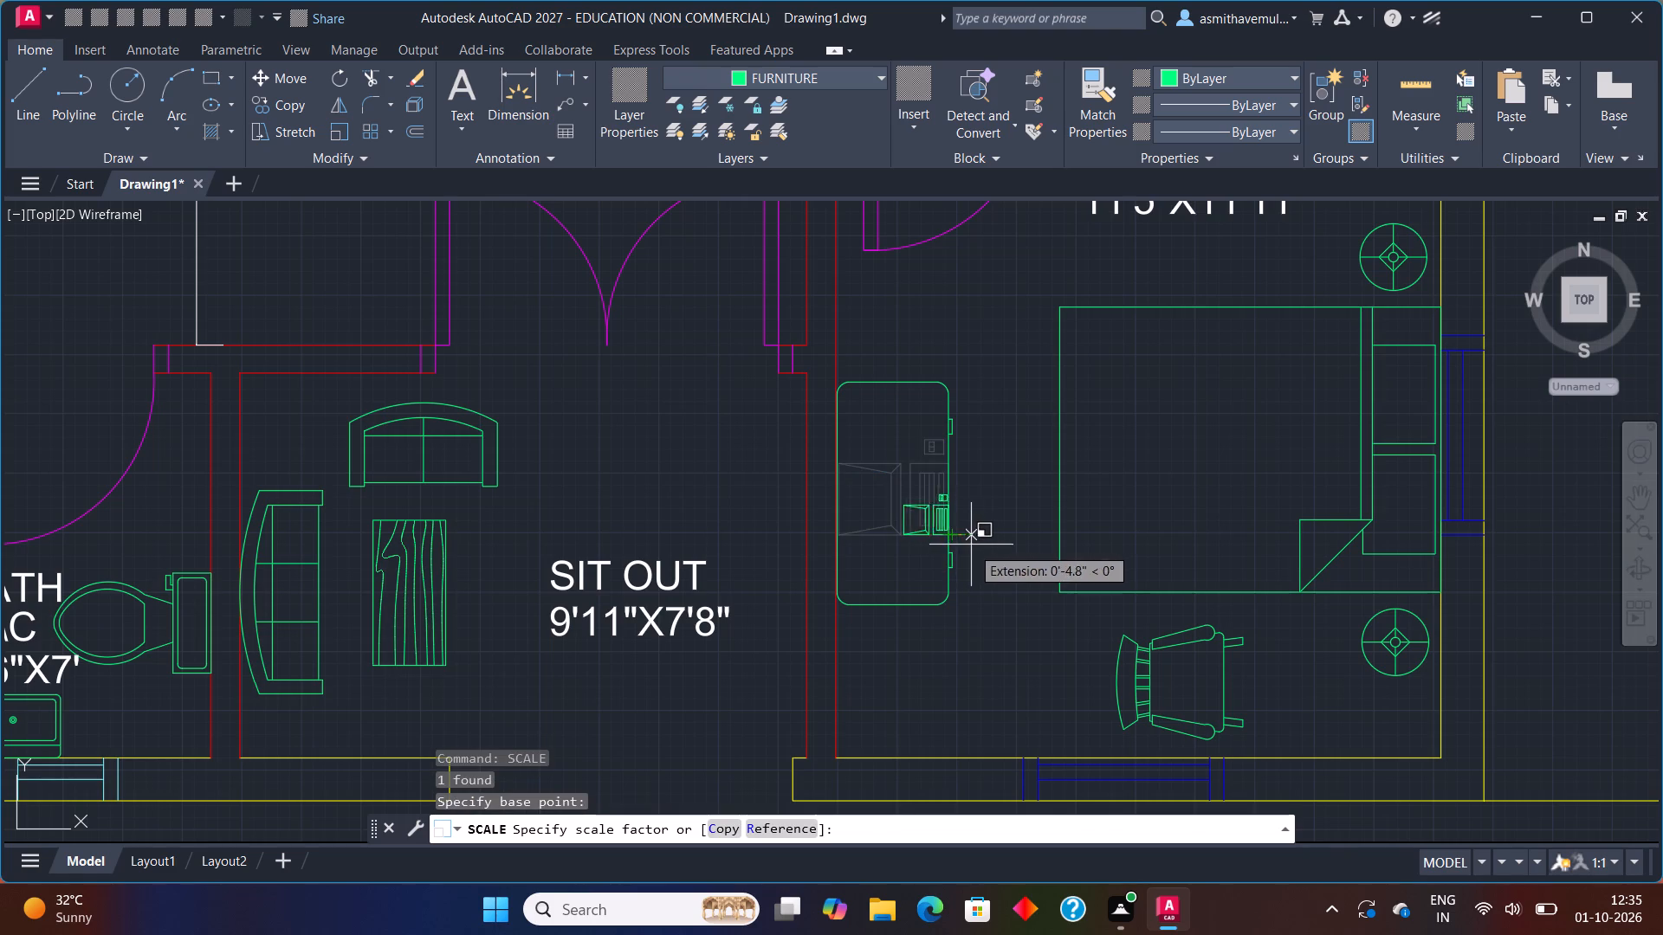
left_click(993, 552)
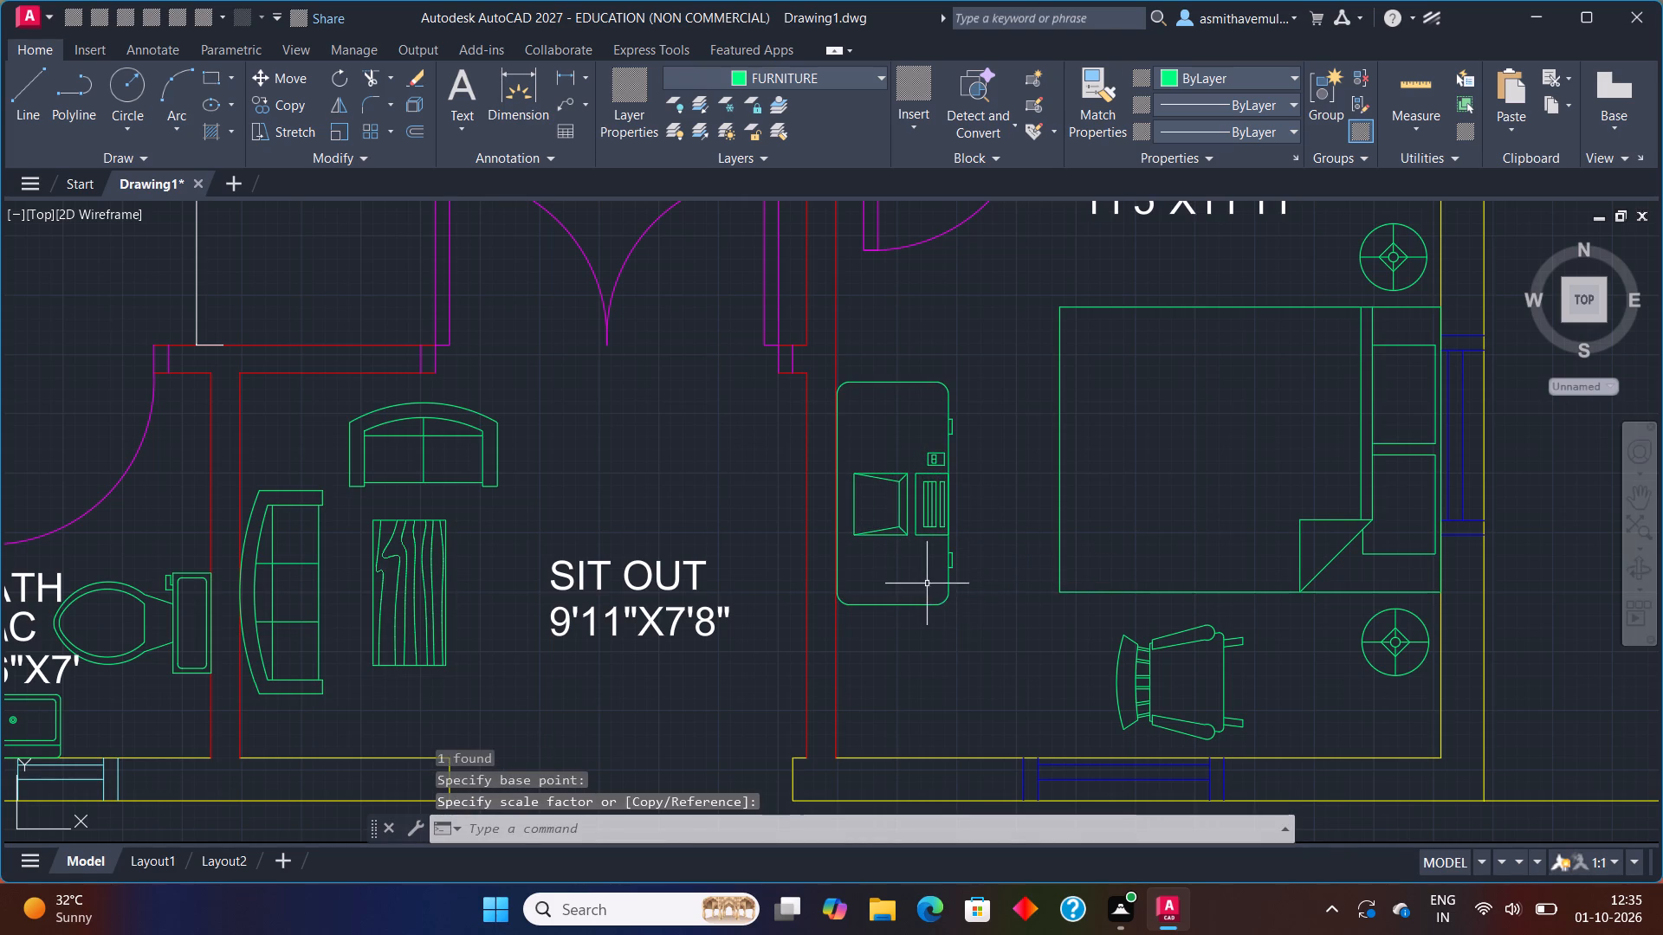
Move the computer terminal slightly up along the desk's front edge, towards the middle of the desk.
left_click(927, 538)
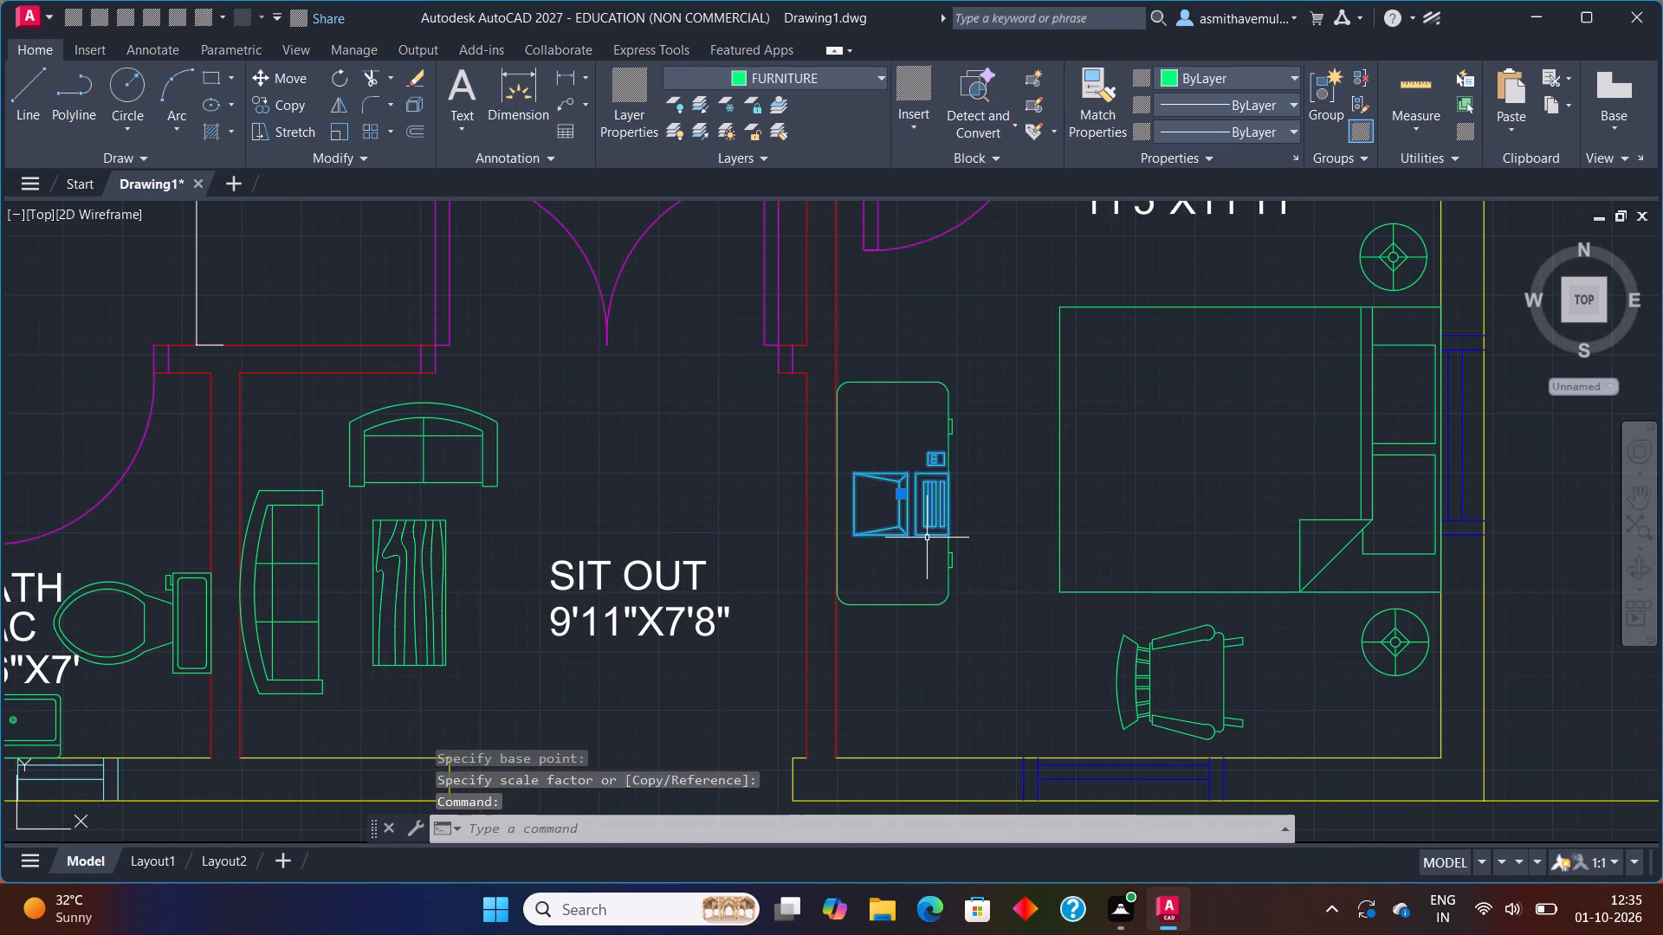
key("m")
key("Return")
scroll(925, 507, "up", 2)
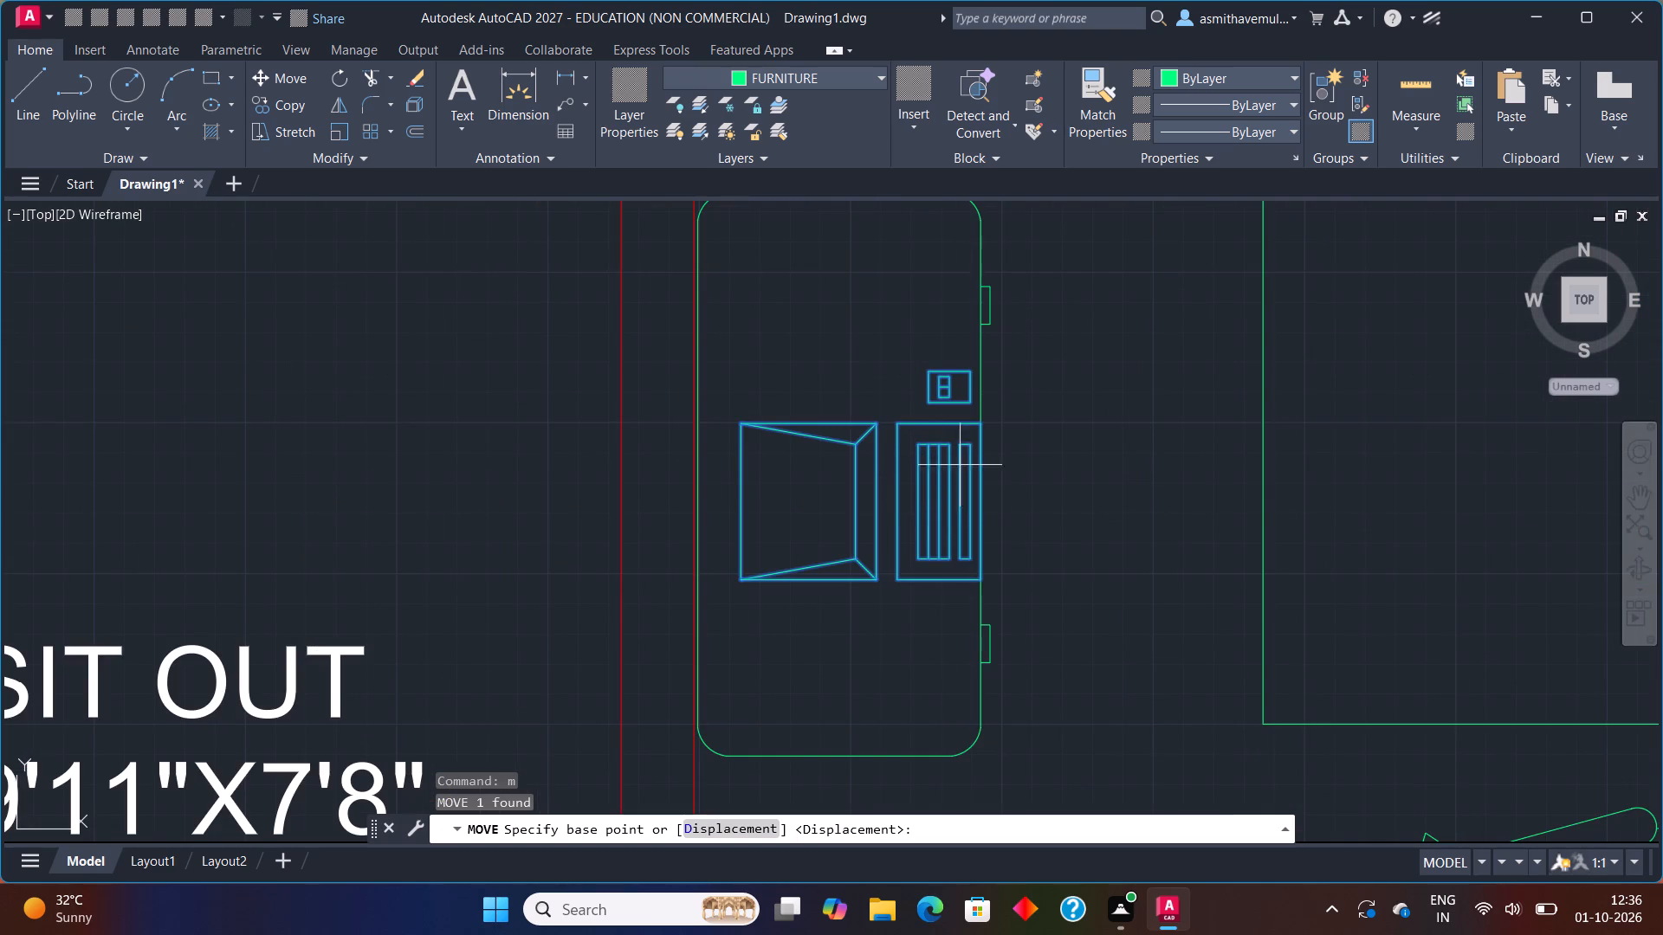
left_click(976, 580)
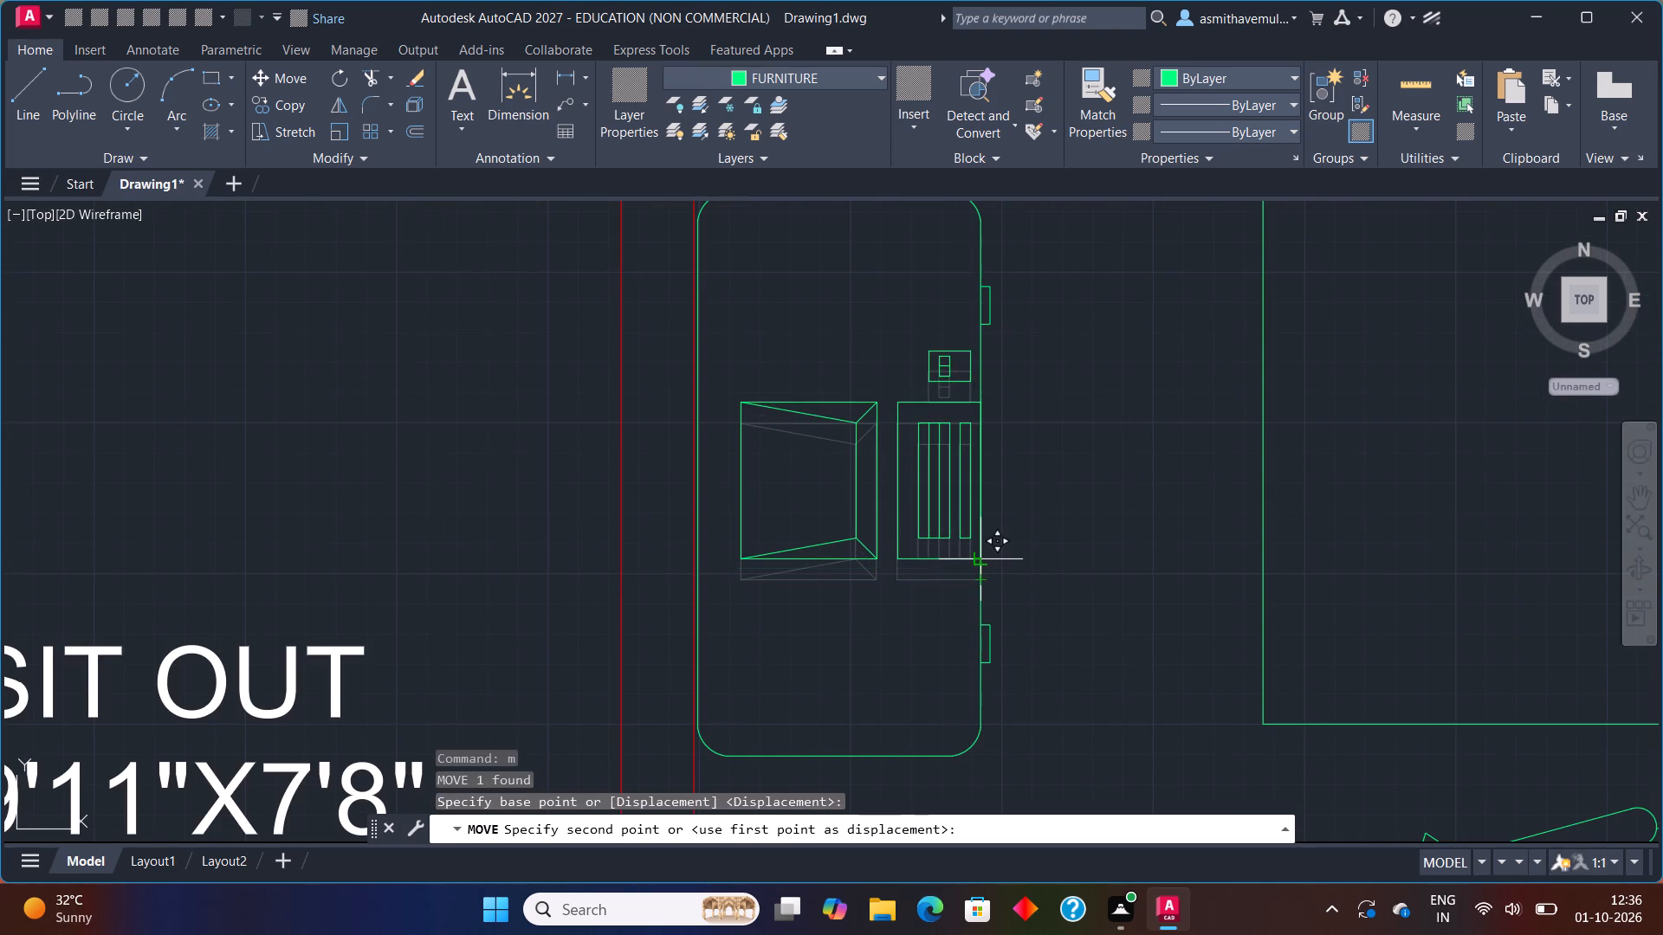
left_click(976, 564)
Rotate the chair in BED ROOM - 3 by 180° about its lower-right corner with ortho on, so it faces the desk.
scroll(1015, 529, "down", 3)
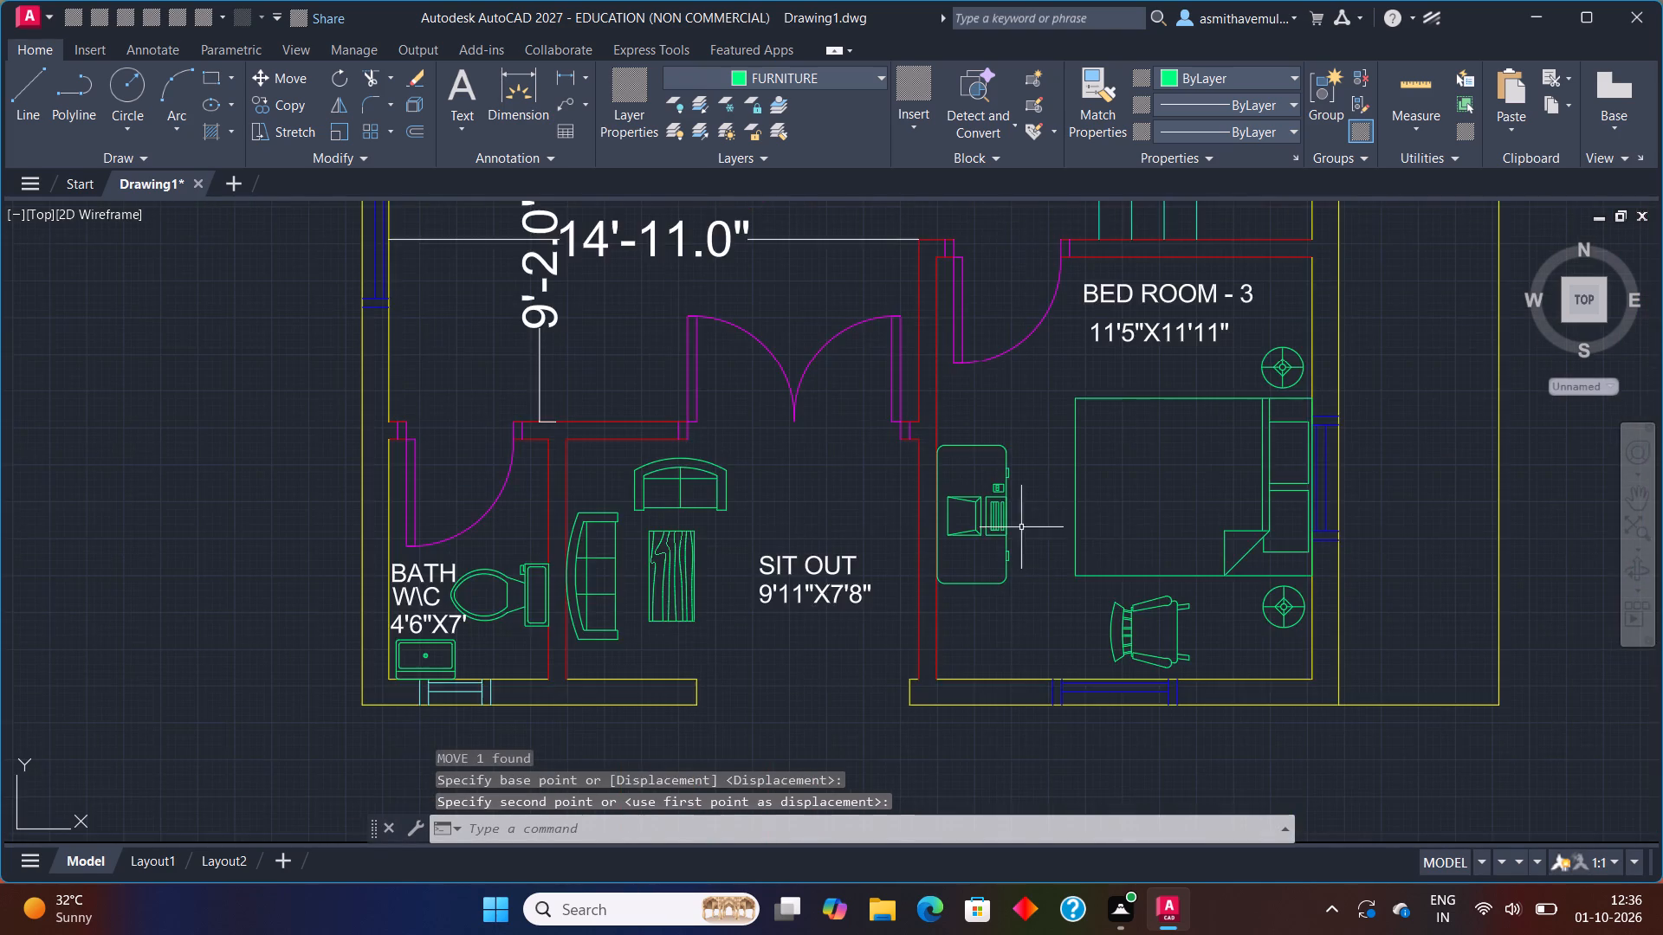
scroll(1124, 554, "down", 1)
middle_click_drag(1117, 599, 1056, 583)
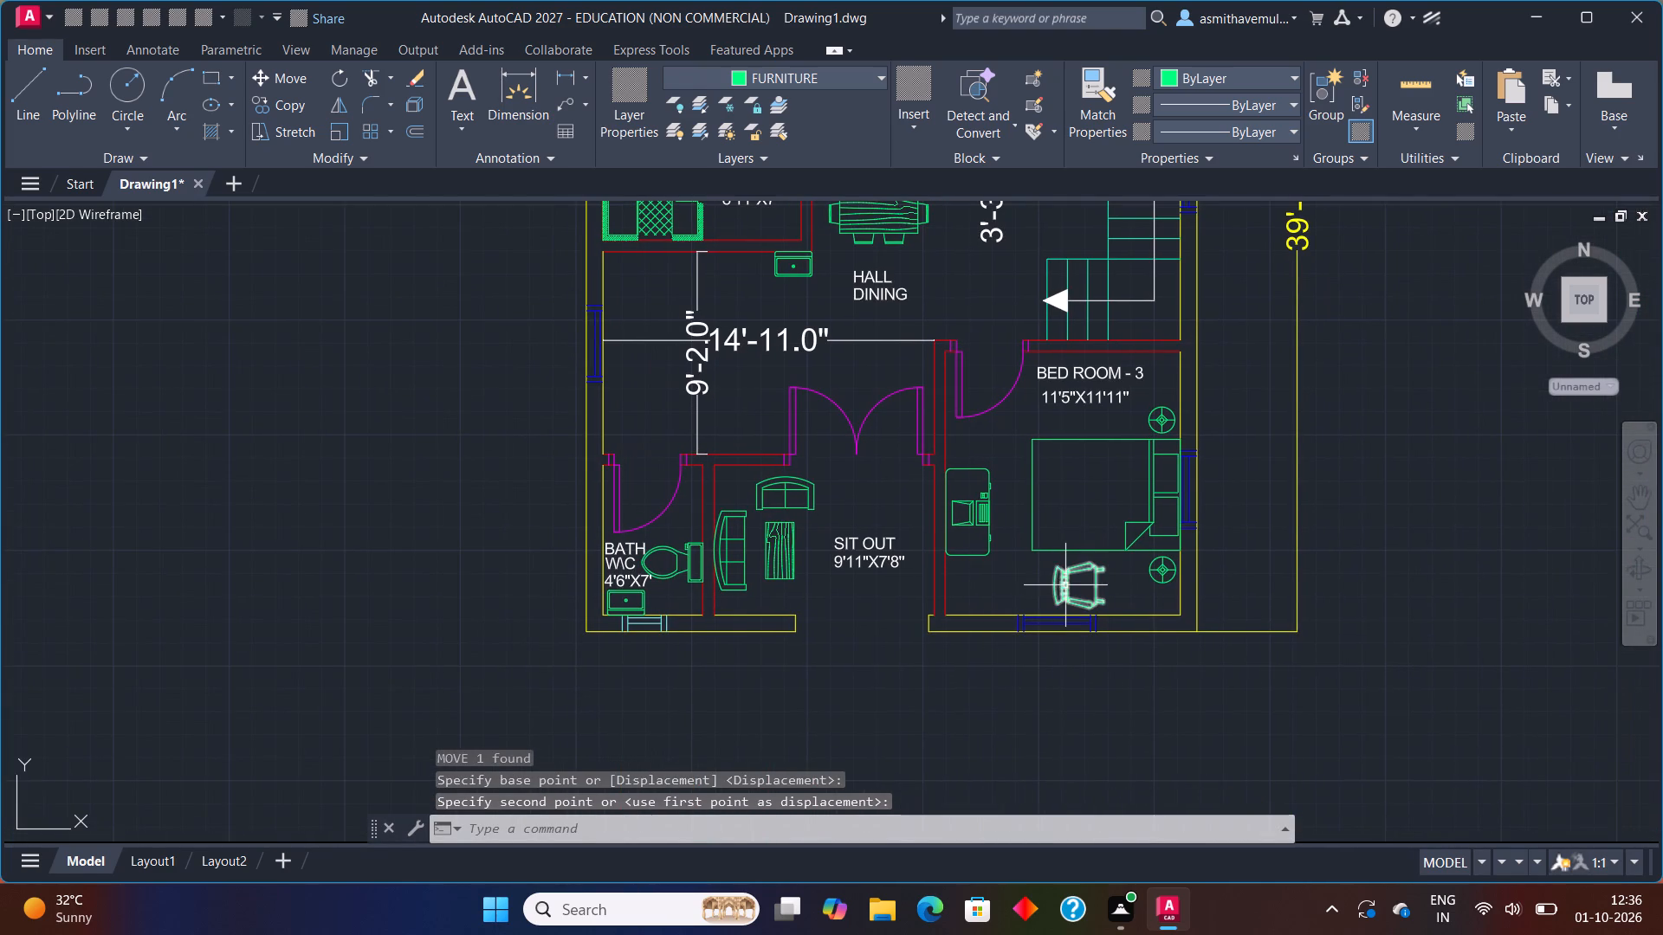
left_click(1065, 586)
type("ro")
key("Return")
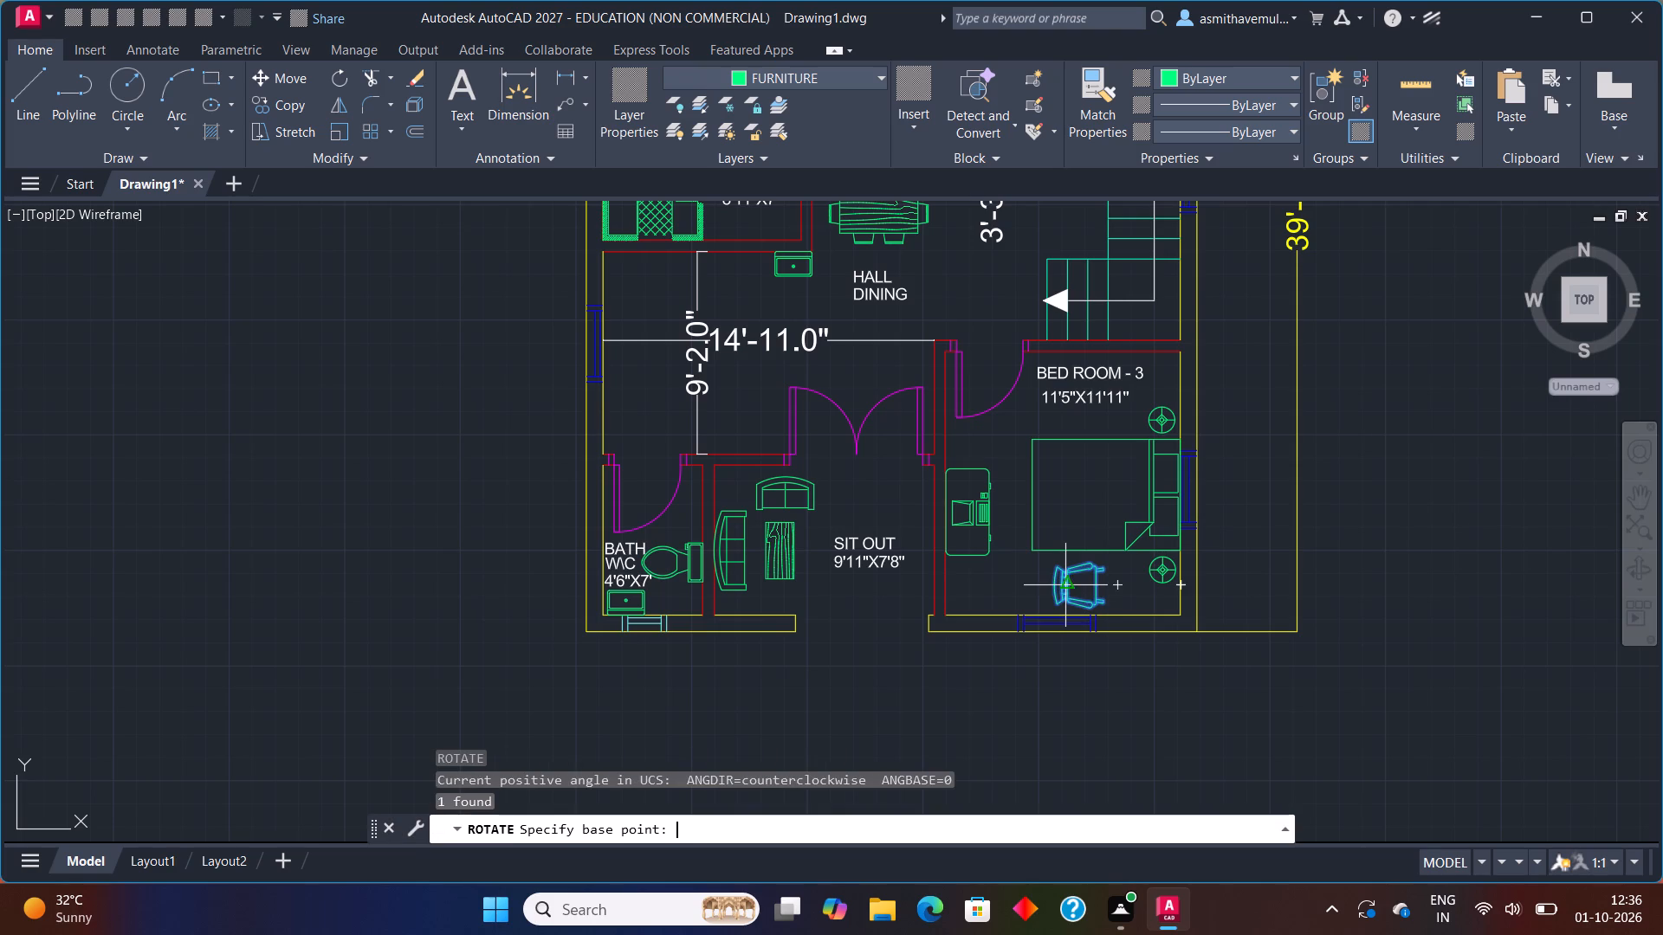
left_click(1097, 612)
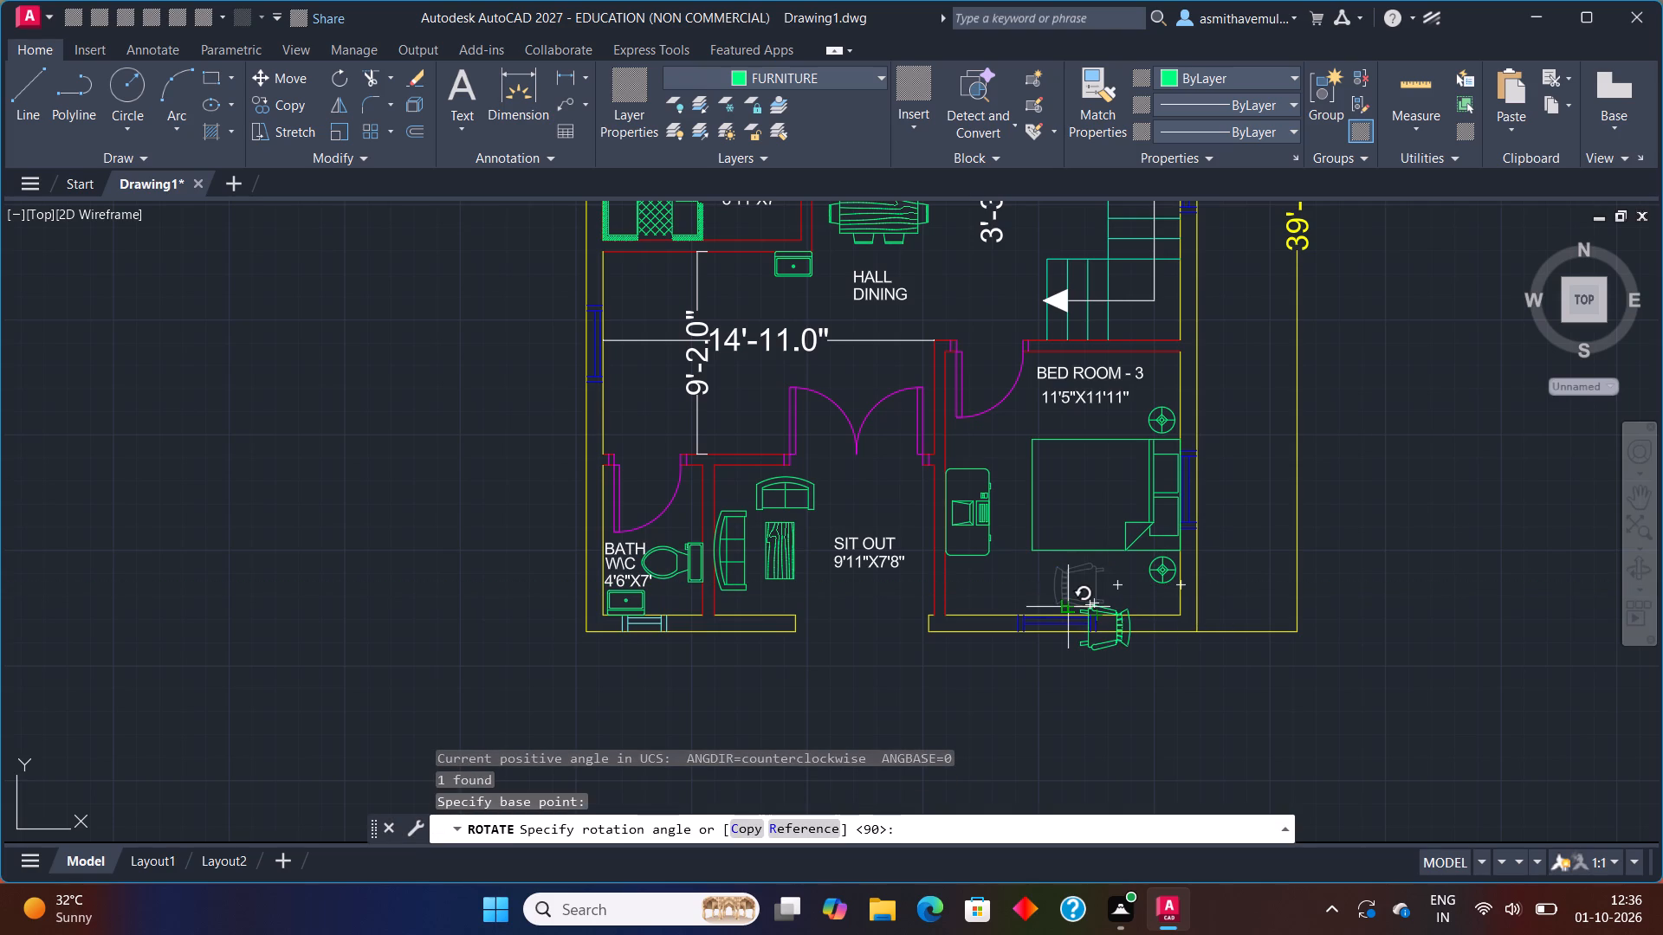
scroll(1071, 613, "up", 3)
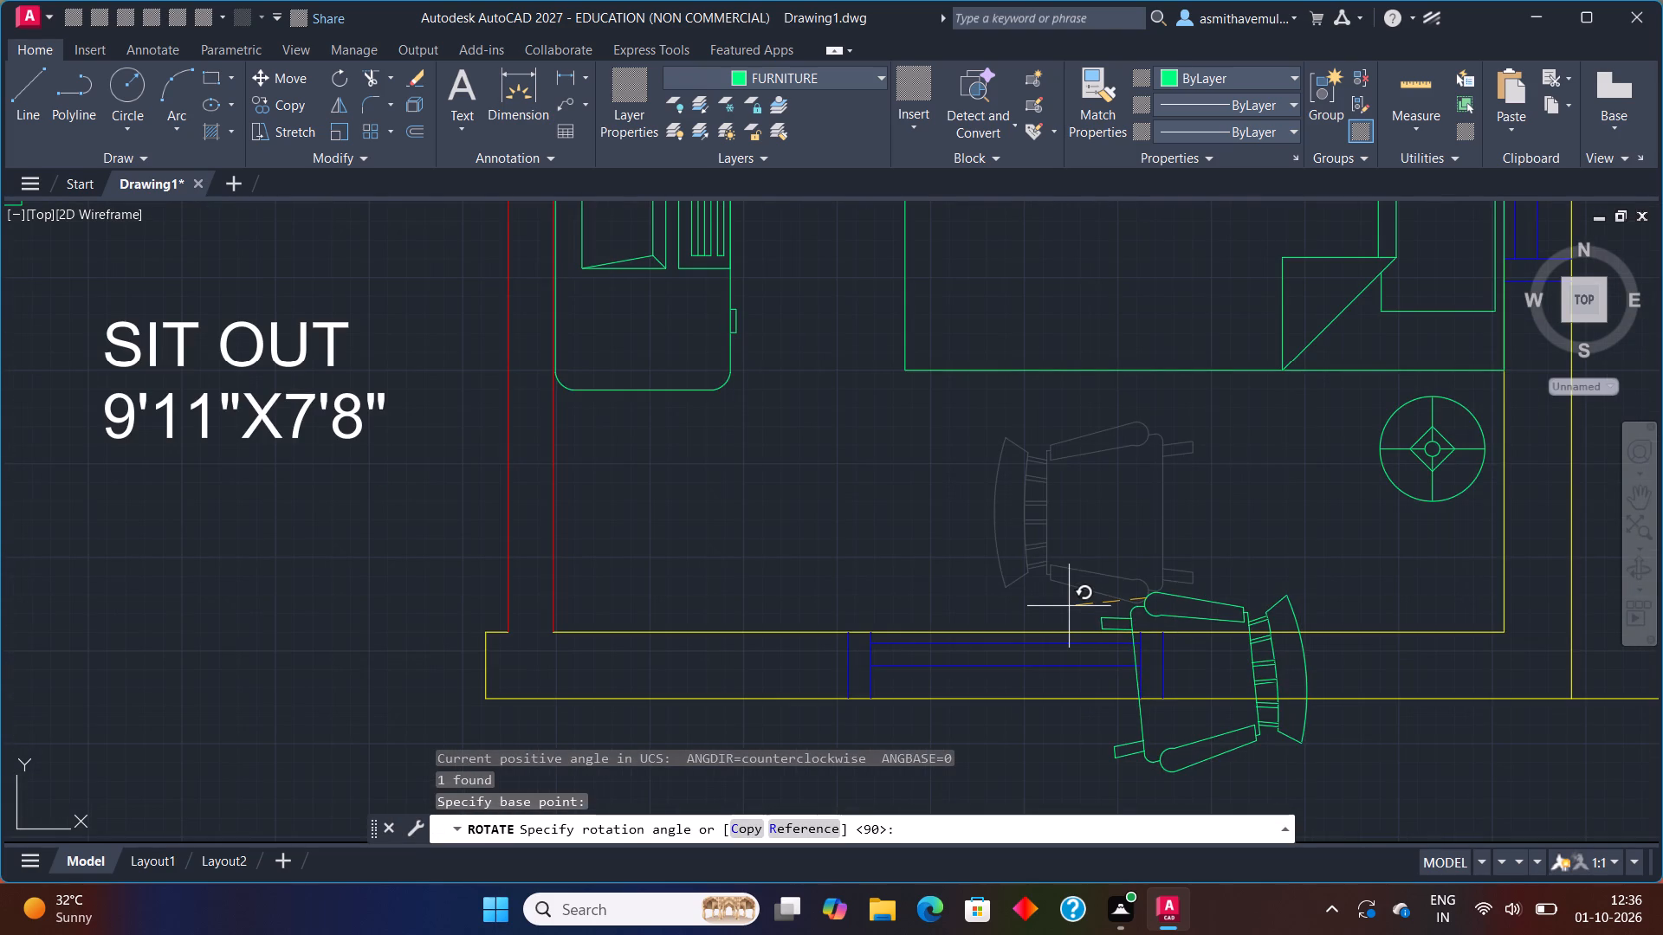
key("F8")
left_click(1071, 608)
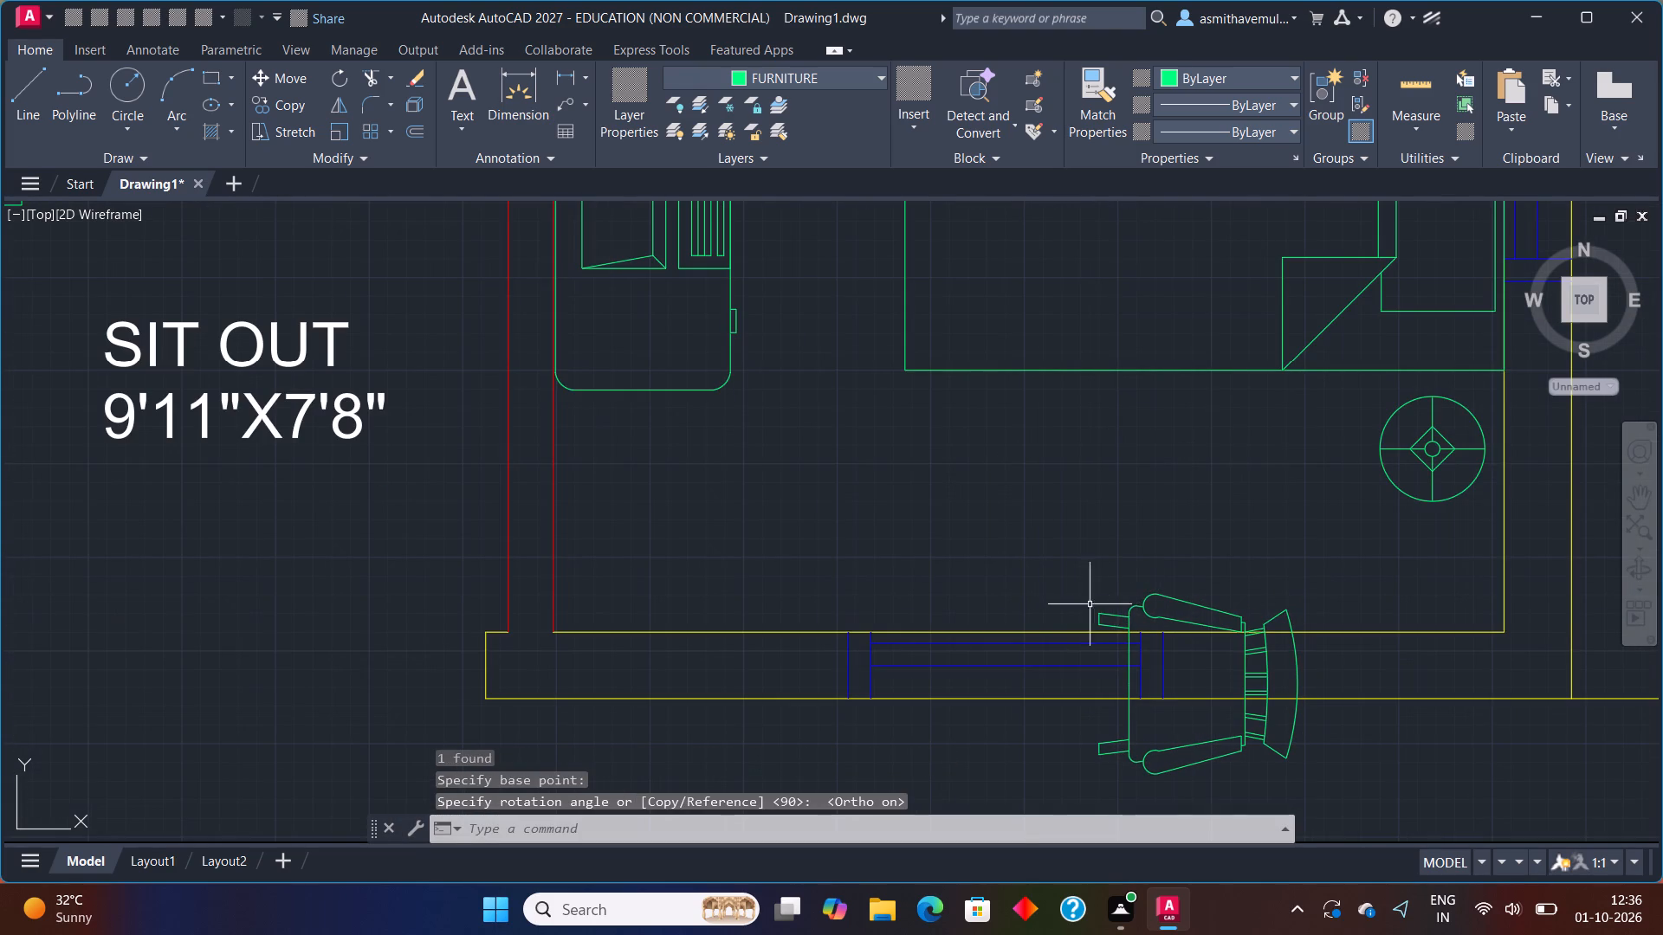
Move the rotated chair straight up about 1'-11.5" off the outer wall, back inside BED ROOM - 3.
left_click(1157, 749)
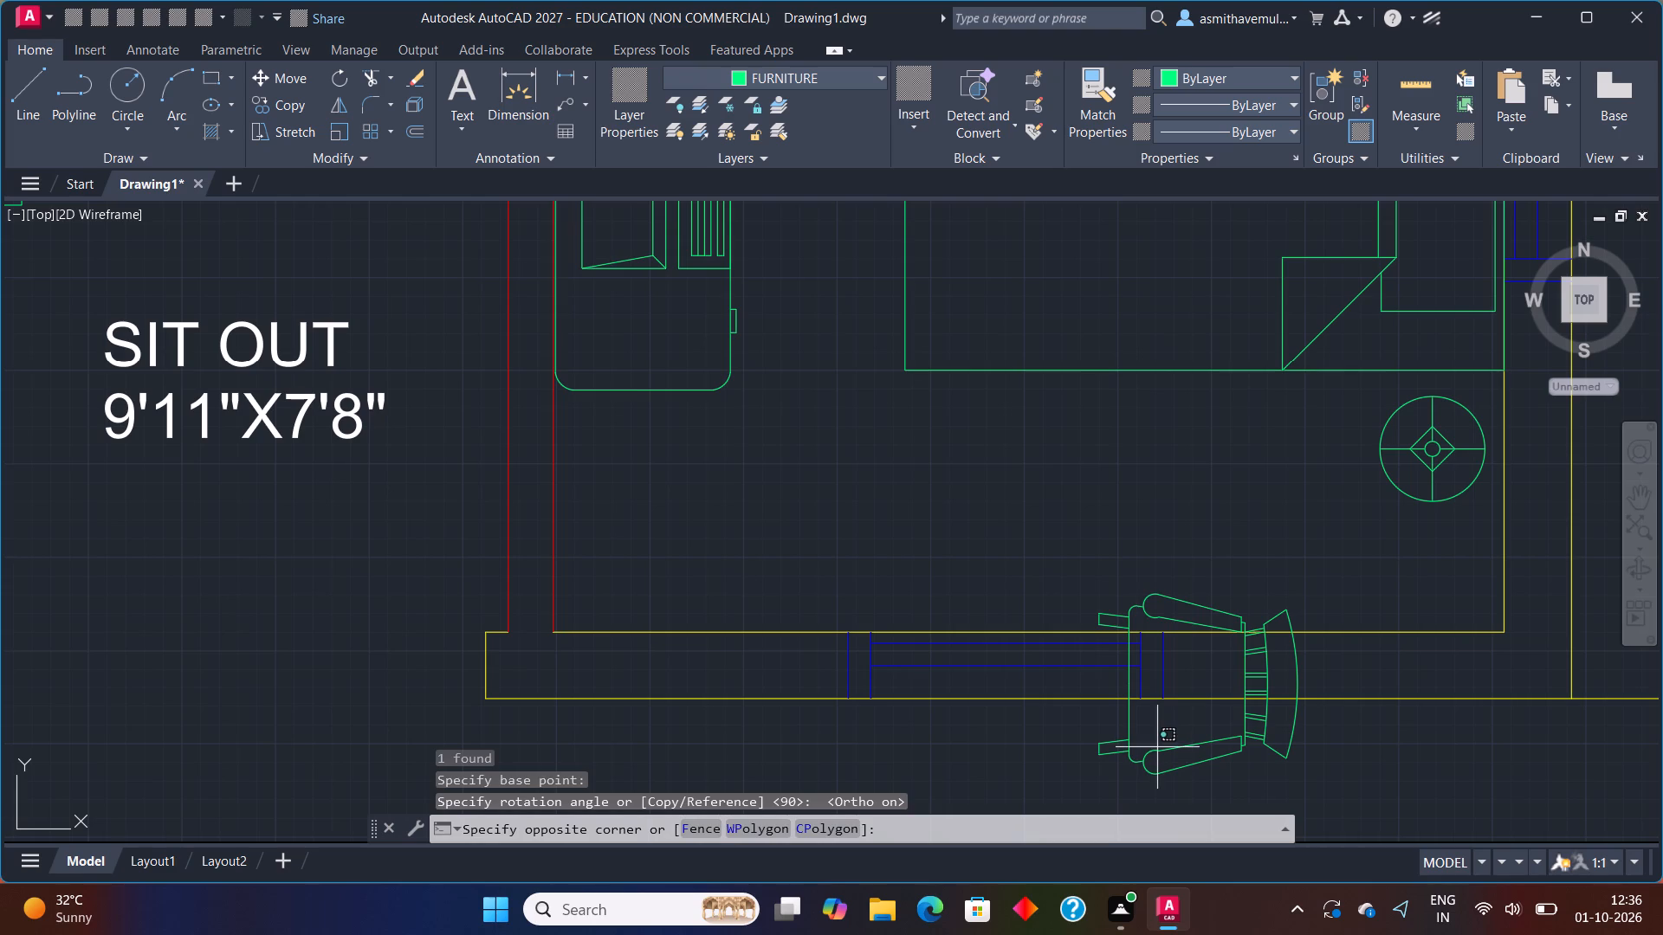
left_click(1157, 749)
left_click(1157, 751)
key("m")
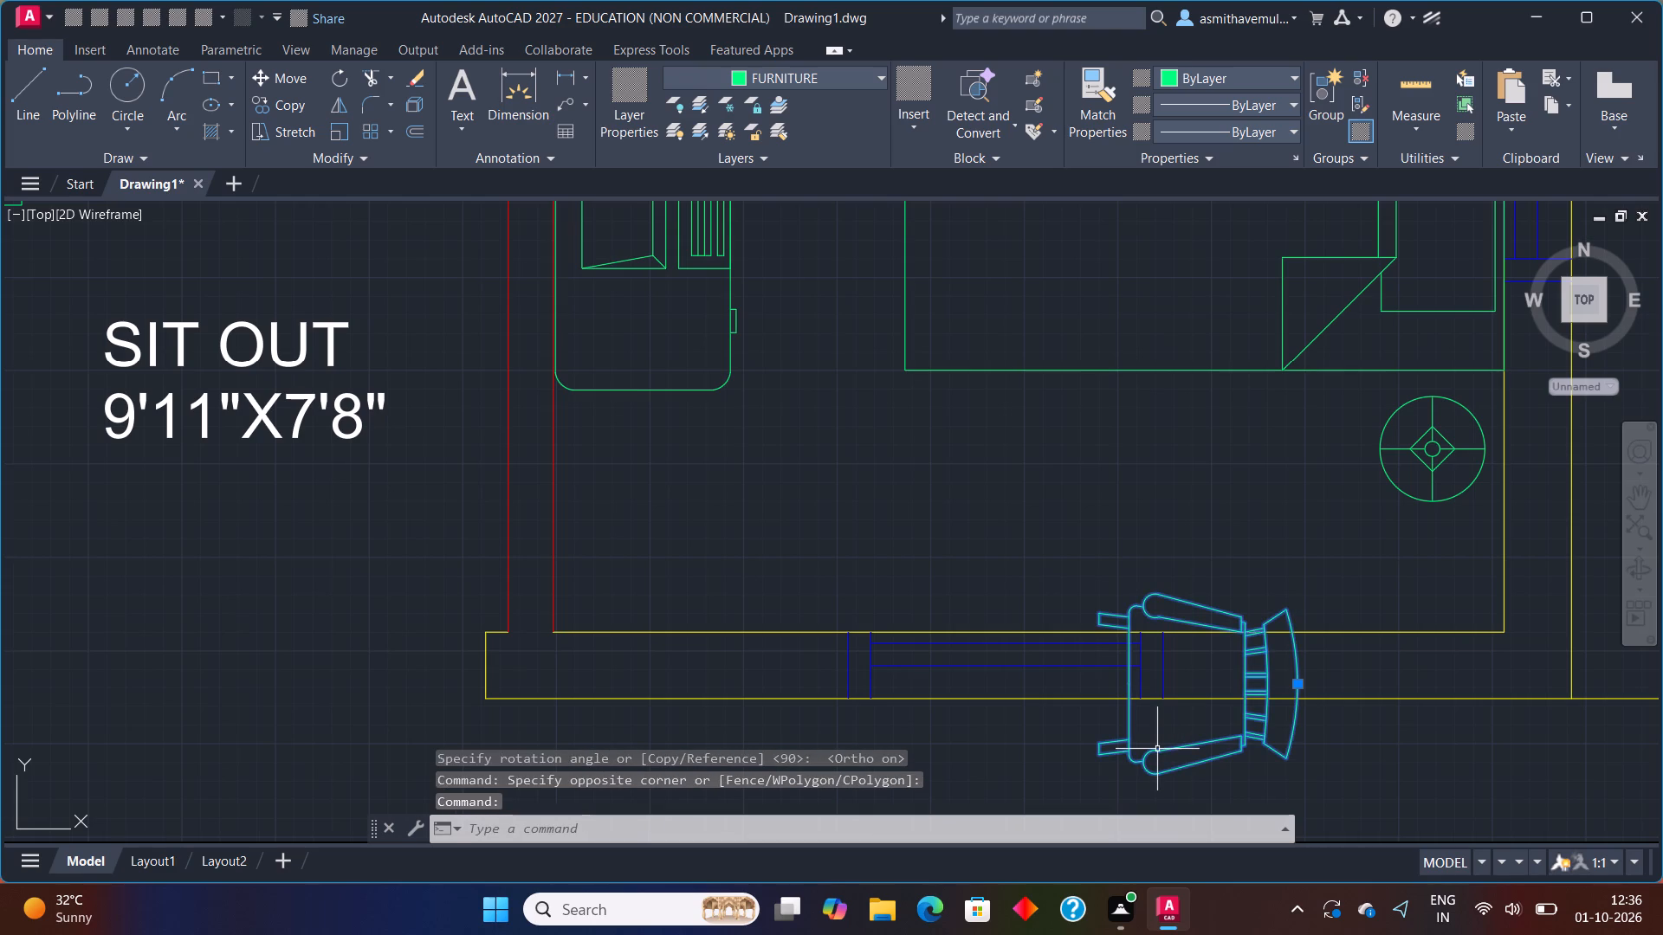
key("Return")
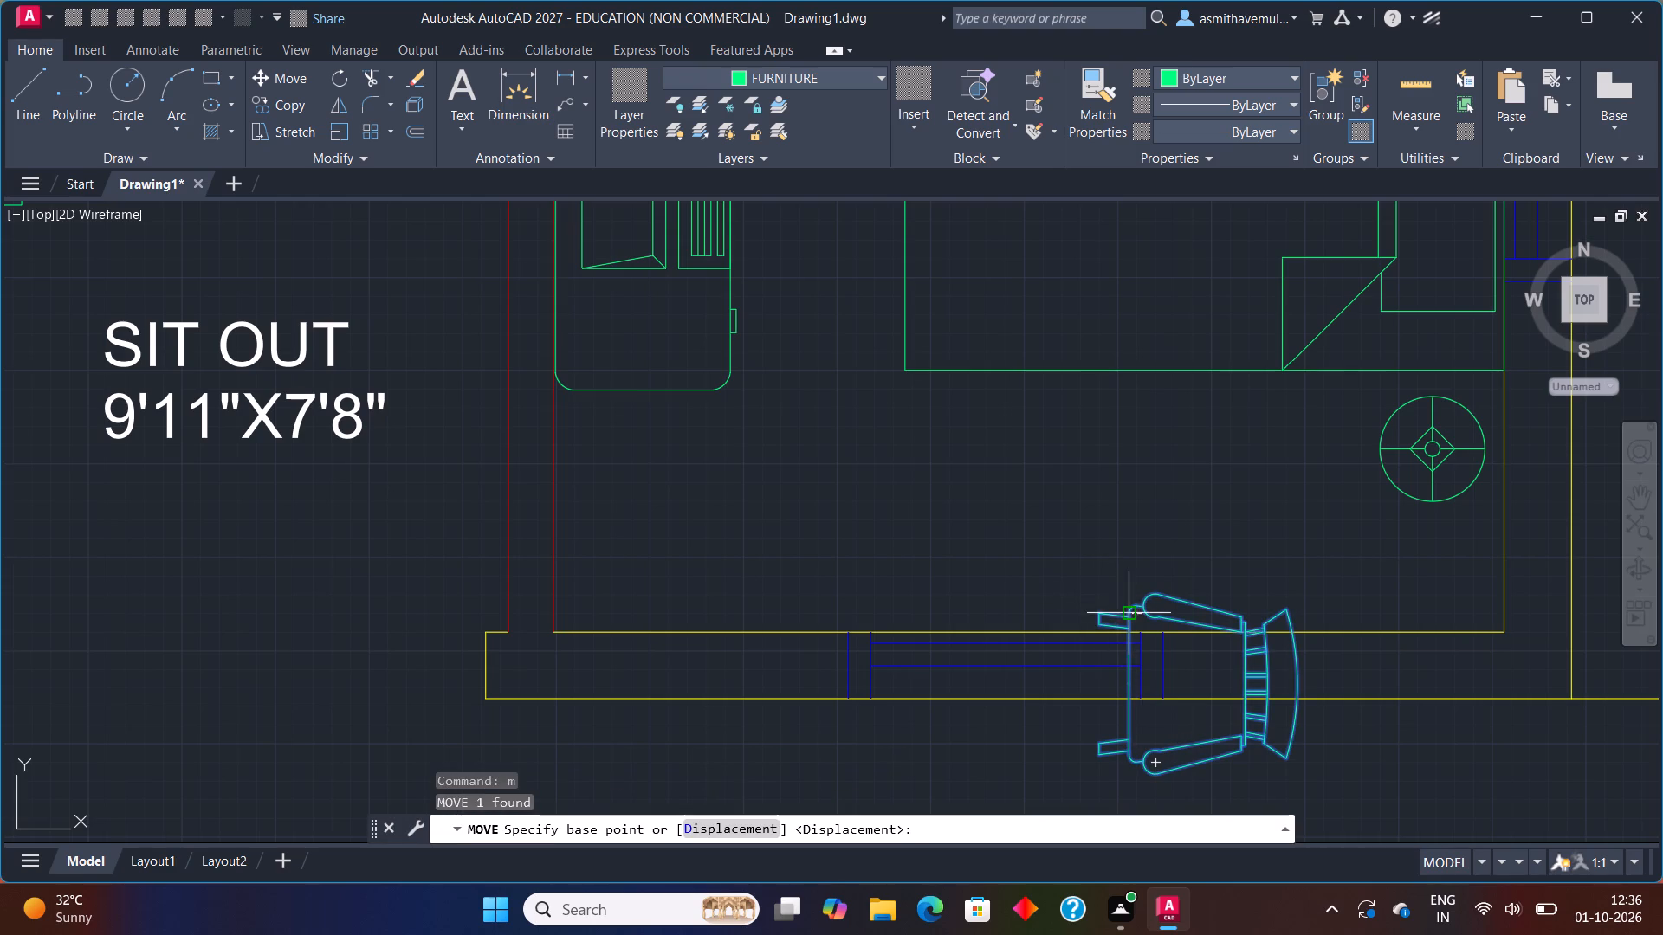
left_click(1123, 610)
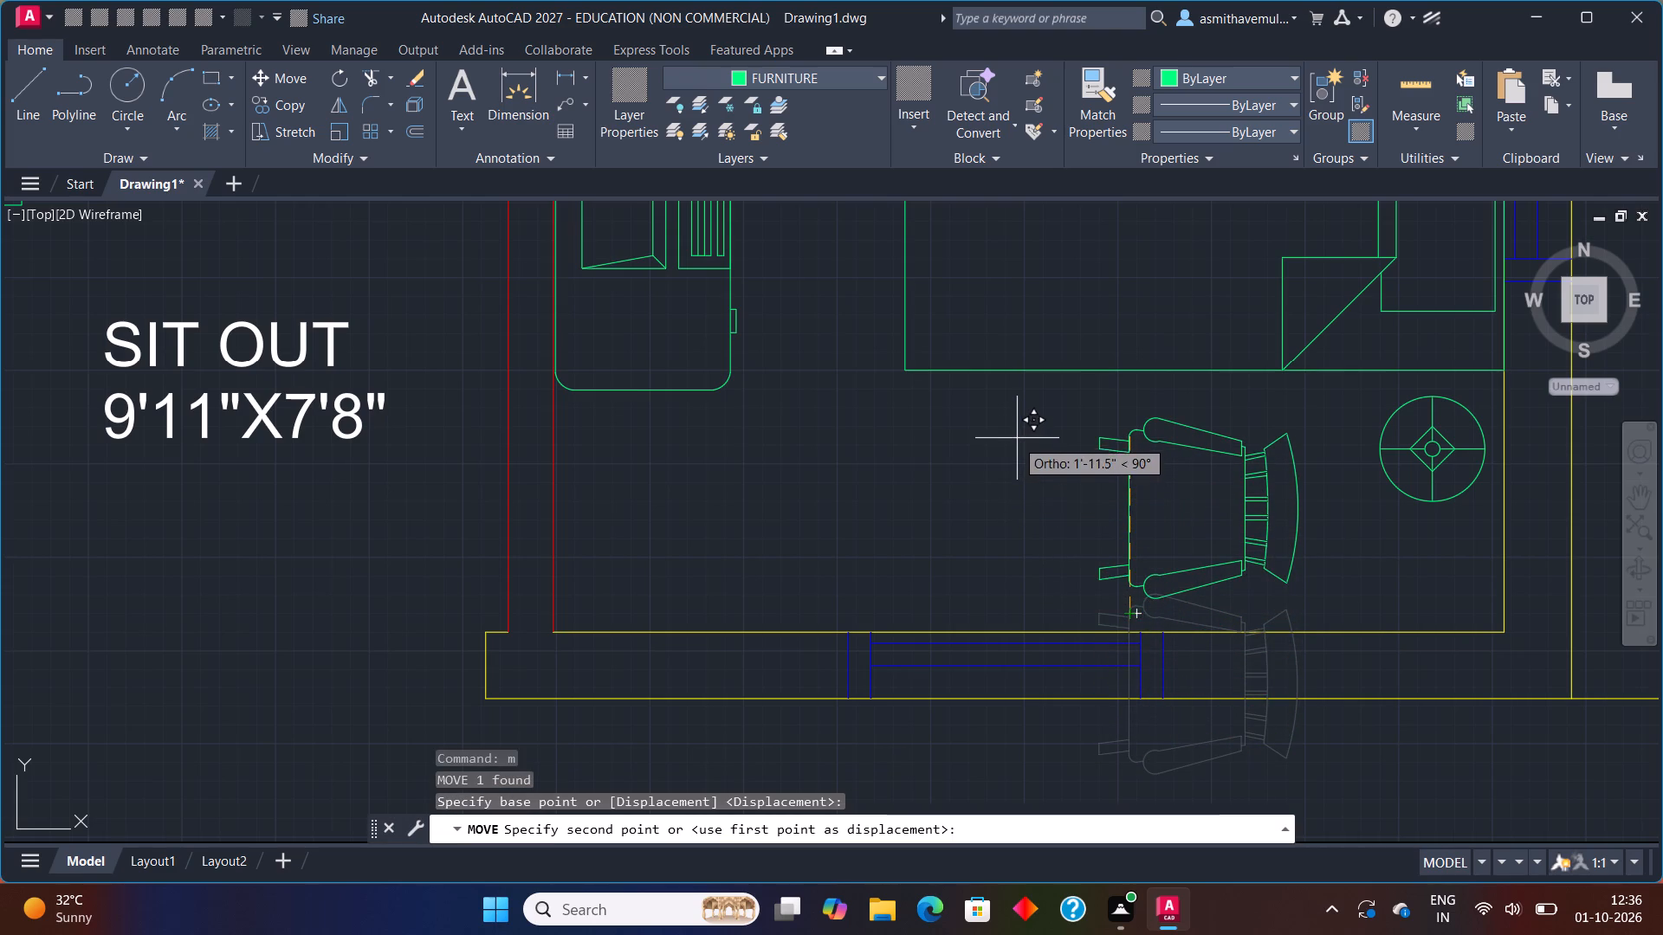
left_click(1015, 438)
Move the chair in BED ROOM - 3 horizontally a short distance towards the desk, away from the round side table.
left_click_drag(1360, 505, 1079, 514)
key("m")
key("Return")
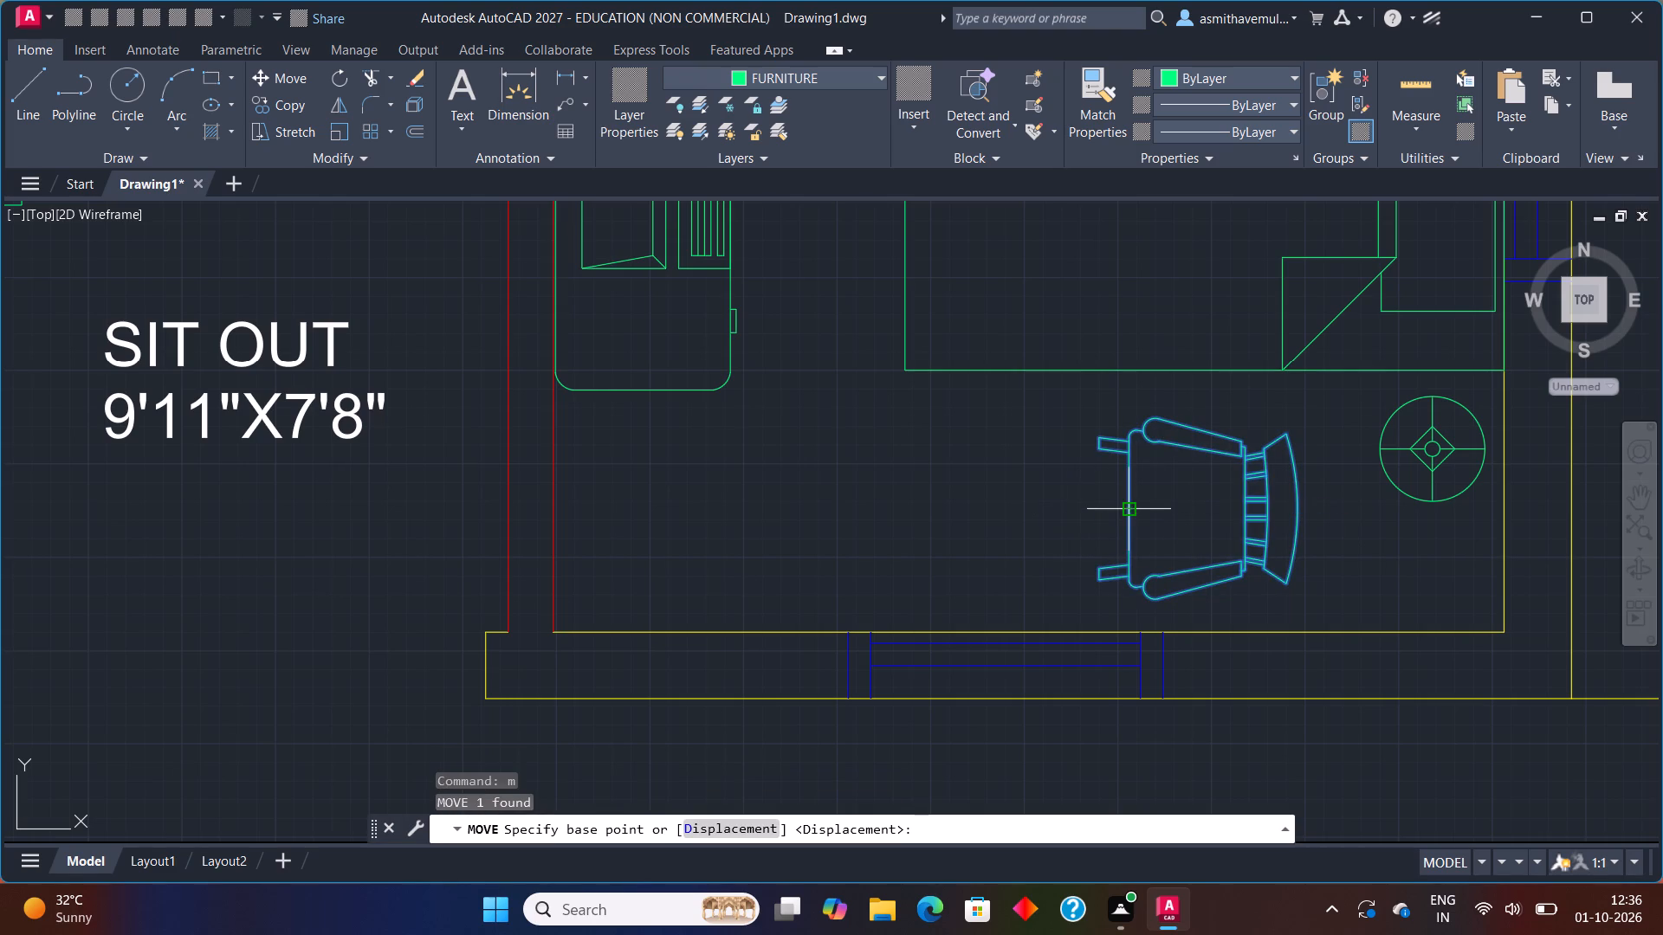
left_click(1130, 513)
left_click(1035, 526)
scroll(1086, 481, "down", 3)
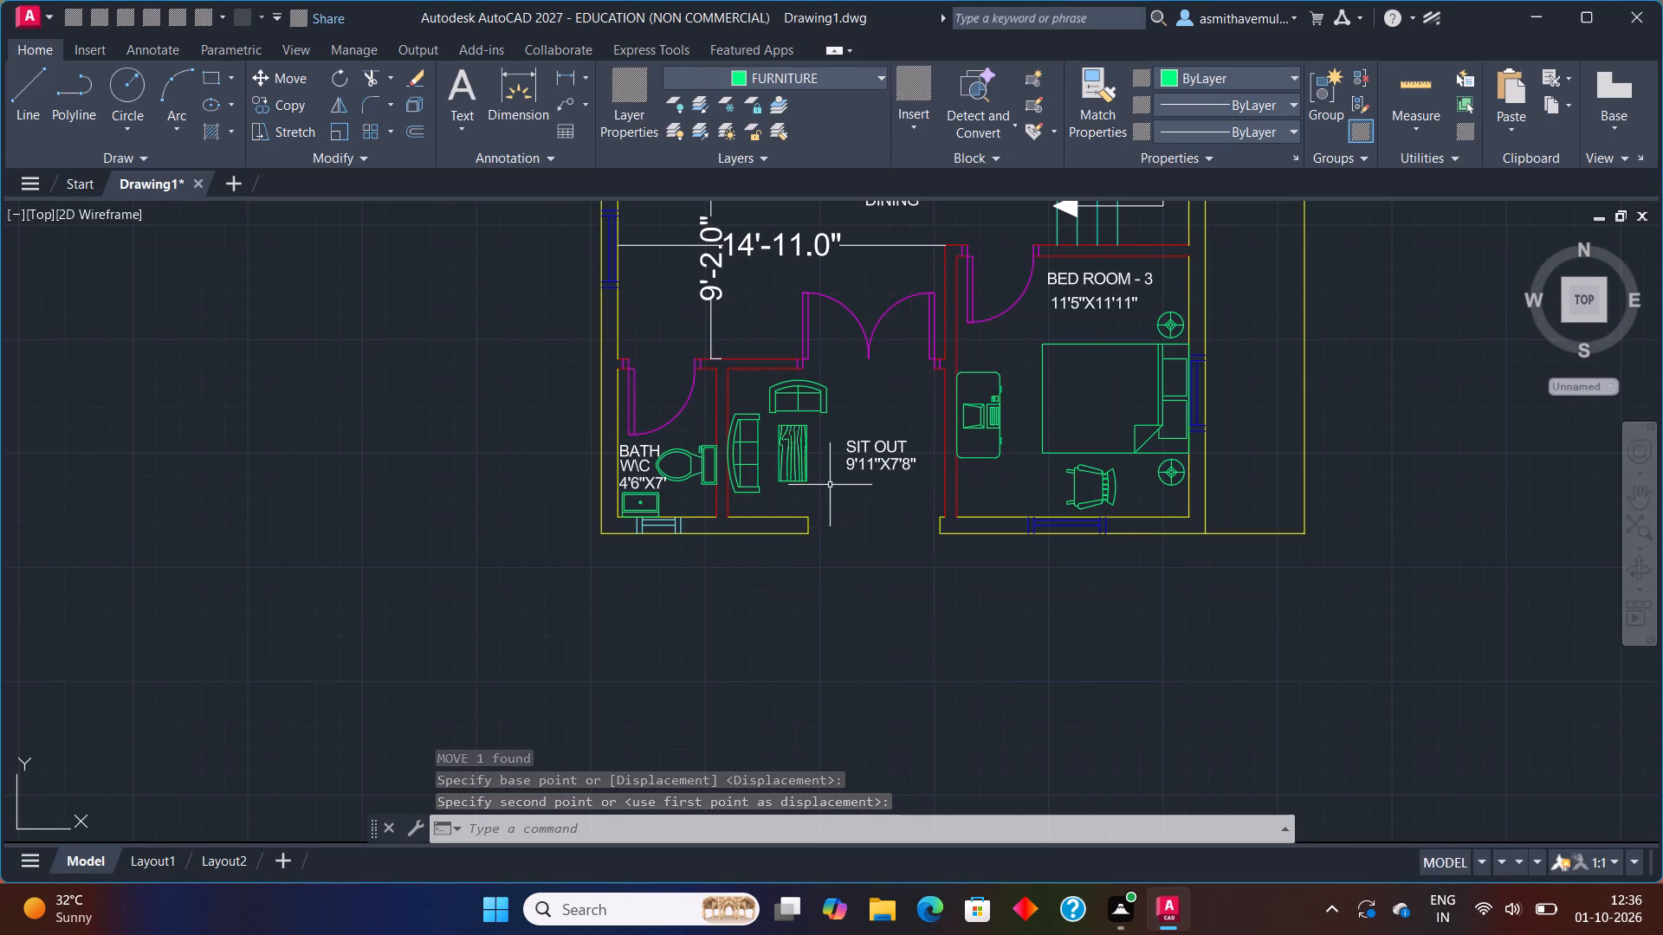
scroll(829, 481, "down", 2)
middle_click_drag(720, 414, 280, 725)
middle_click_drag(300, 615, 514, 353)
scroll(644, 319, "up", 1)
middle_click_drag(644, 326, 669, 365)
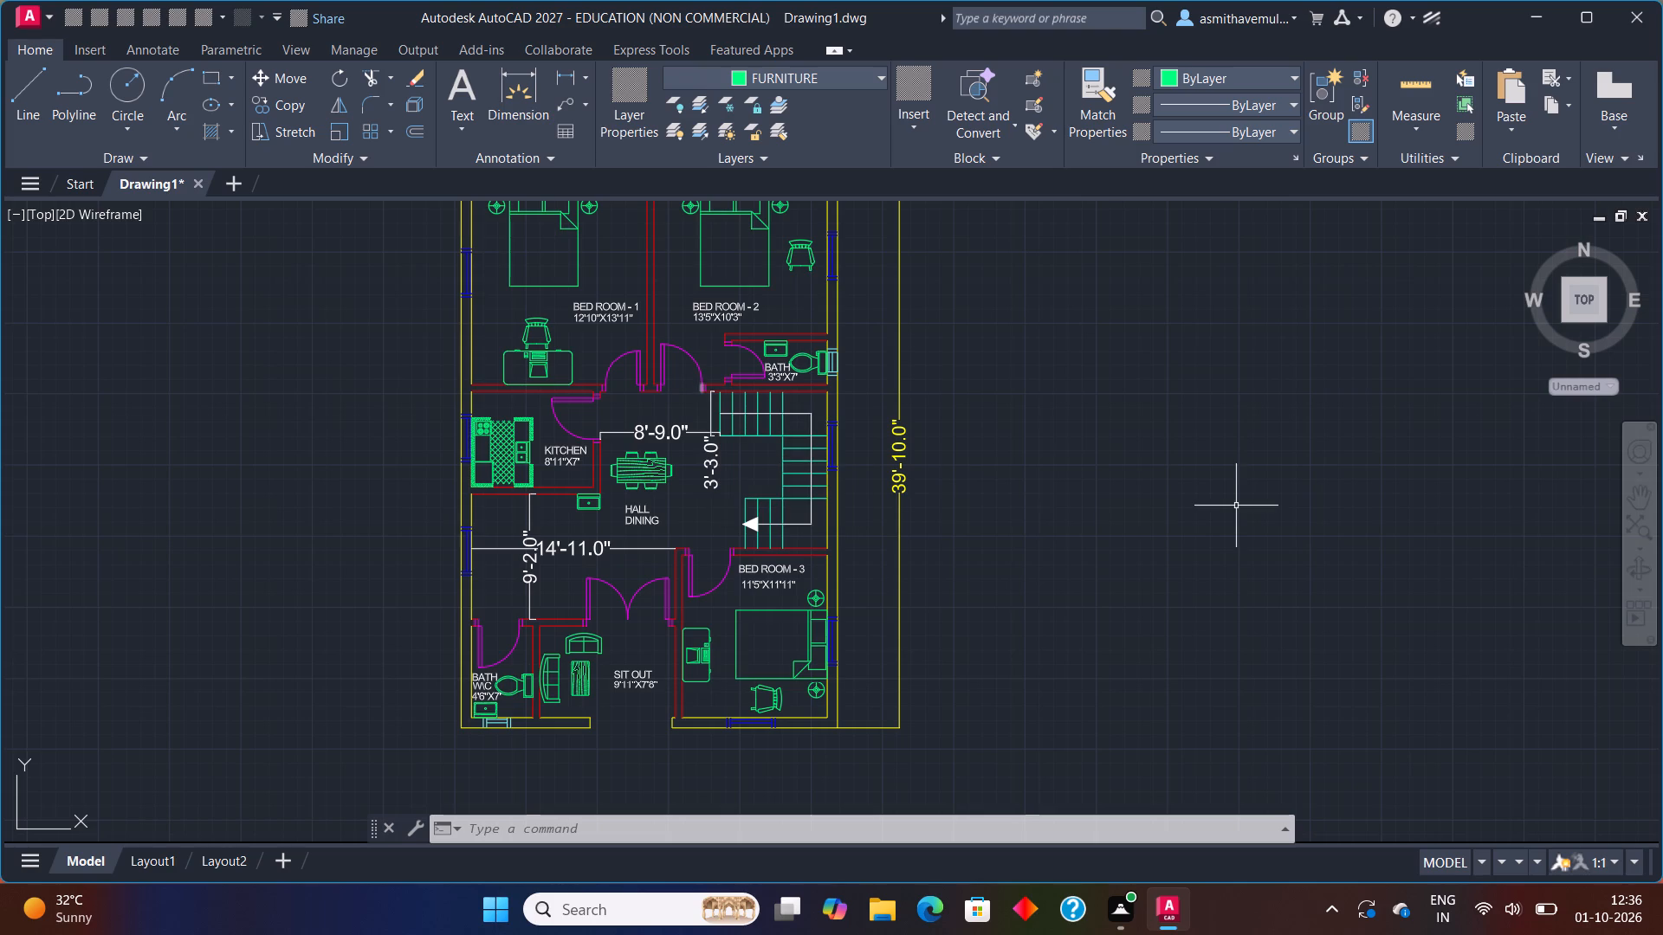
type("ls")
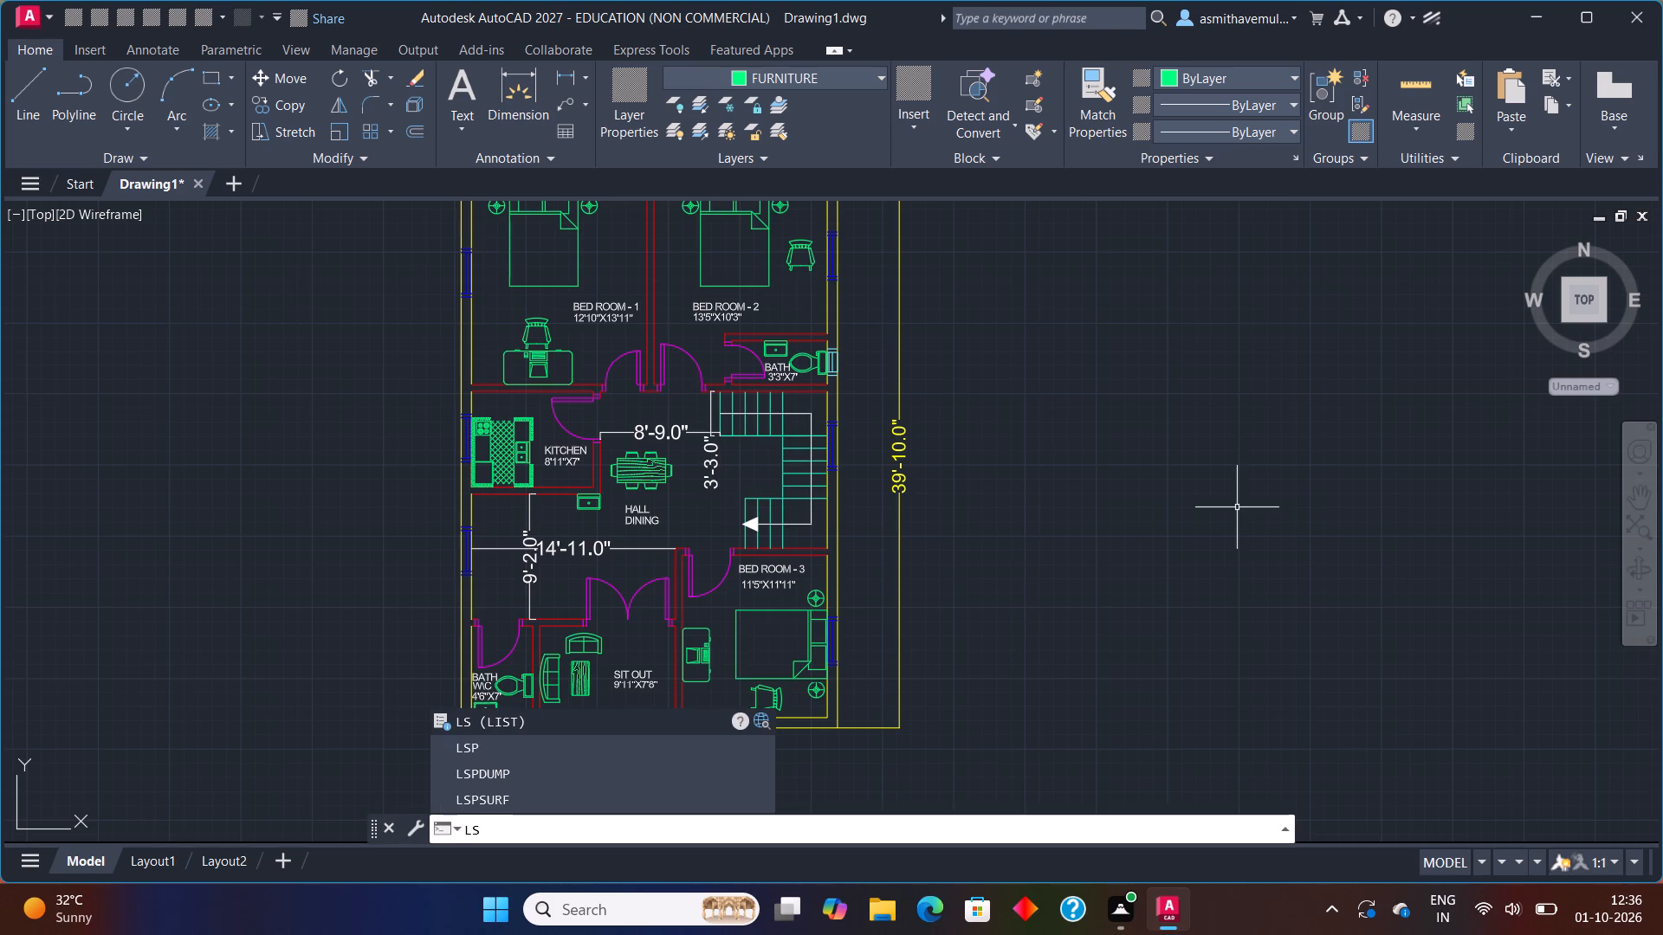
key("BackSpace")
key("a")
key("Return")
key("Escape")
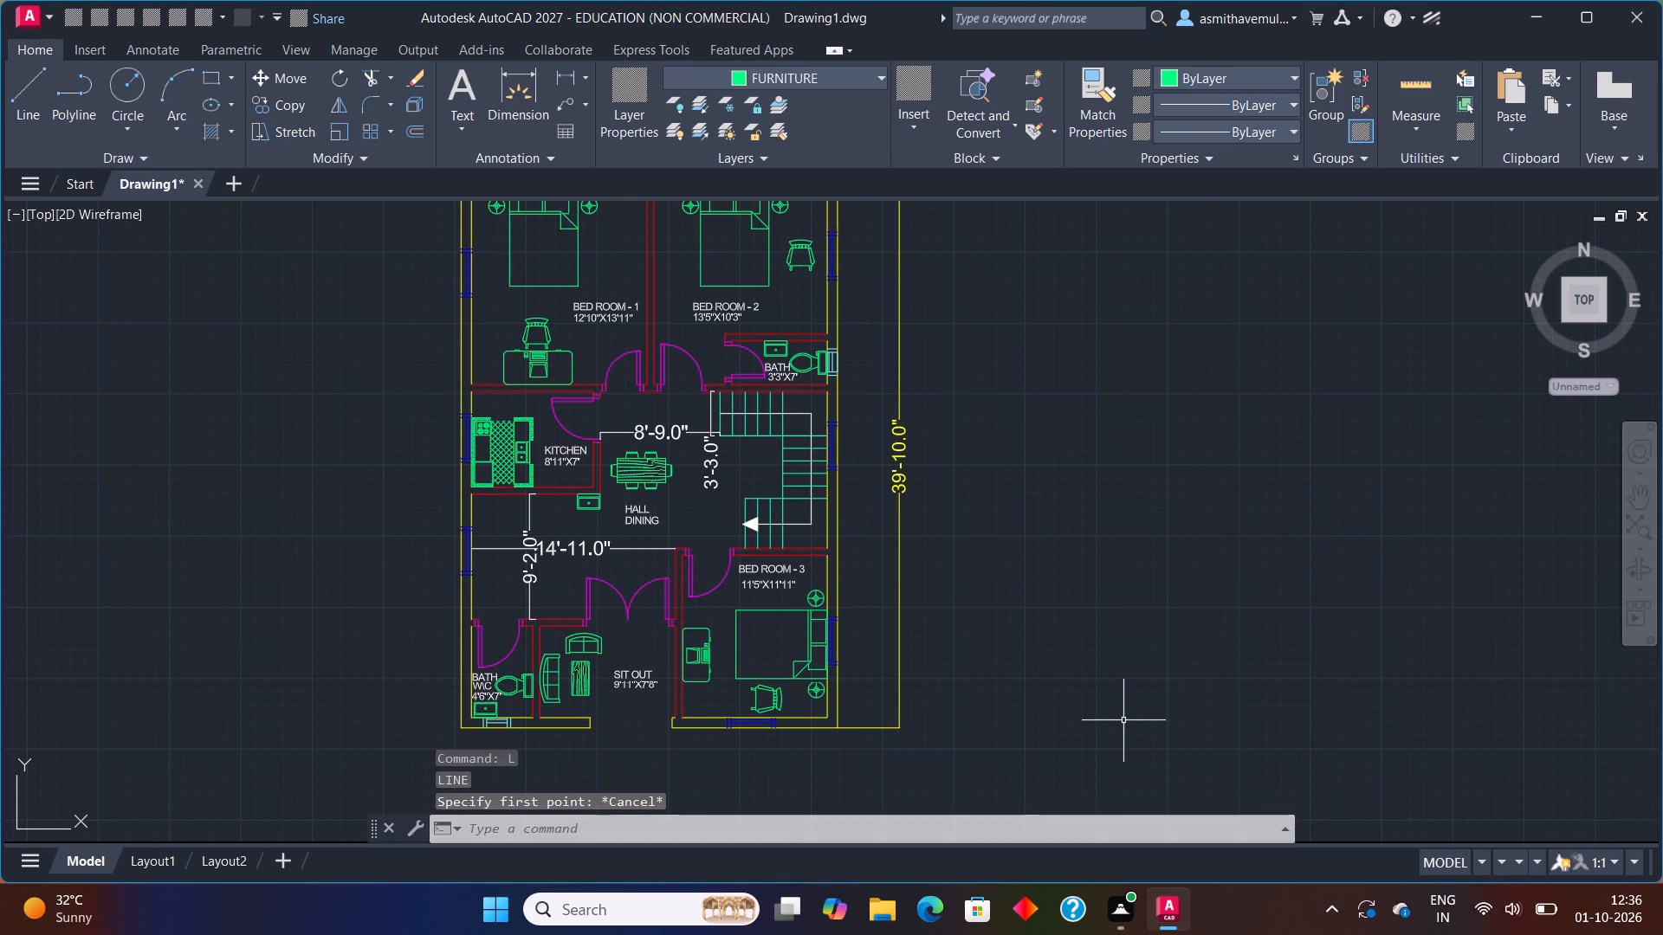
Make layer 0 the current layer in the layer properties, leaving its colour as it is.
type("la")
key("Return")
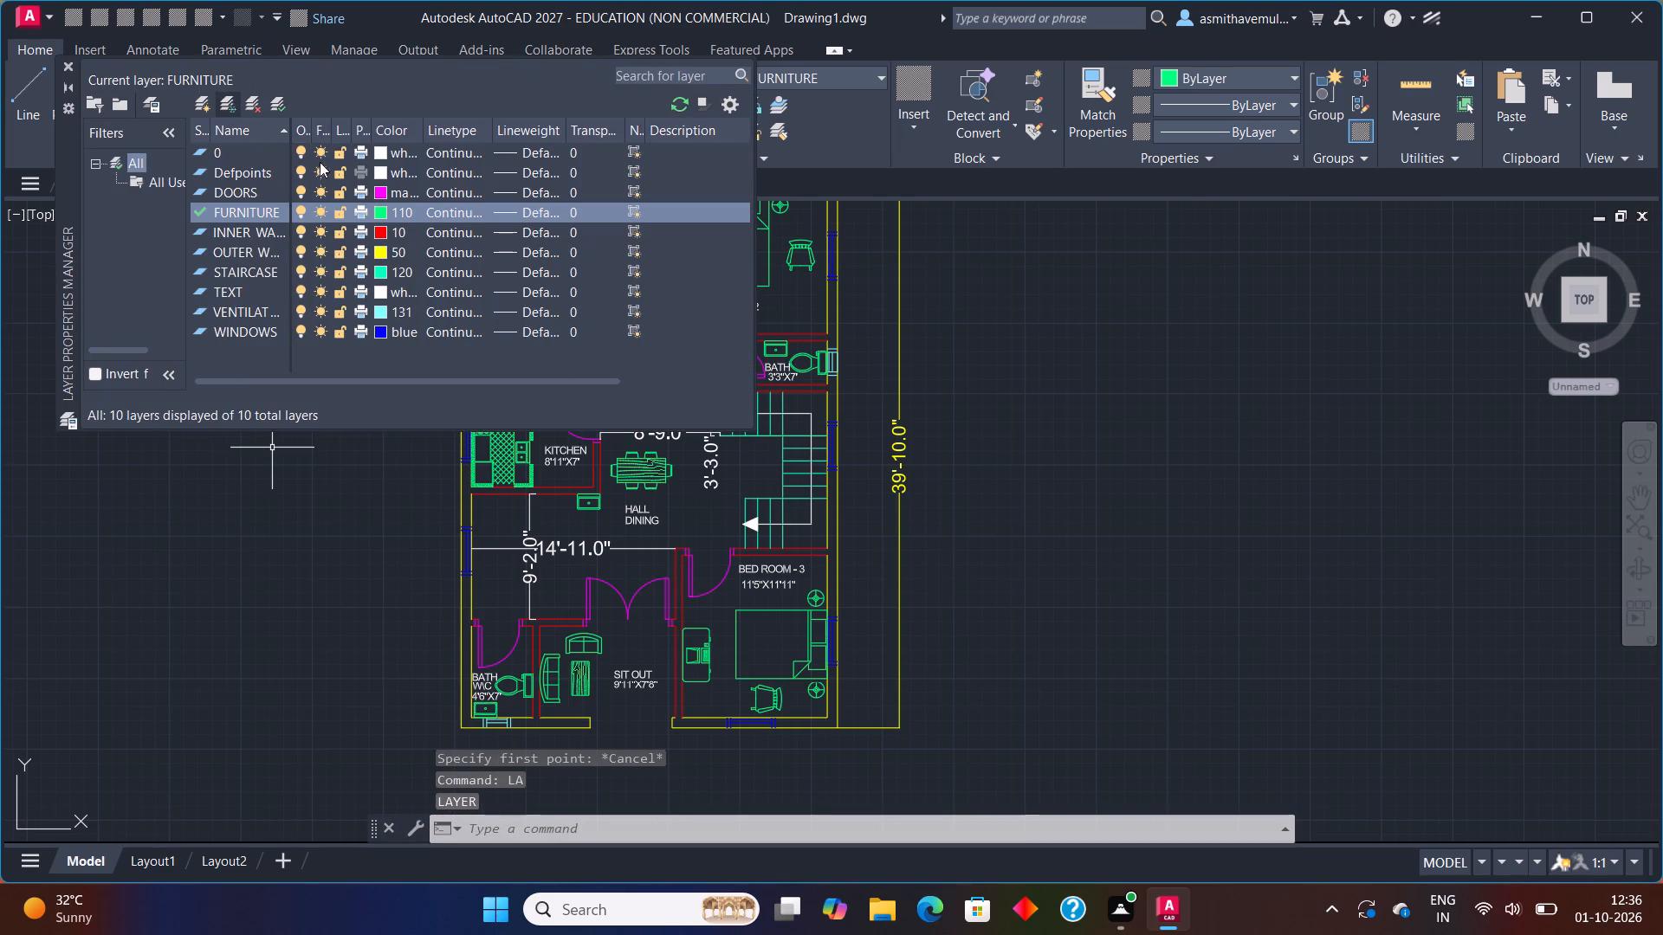
left_click(407, 146)
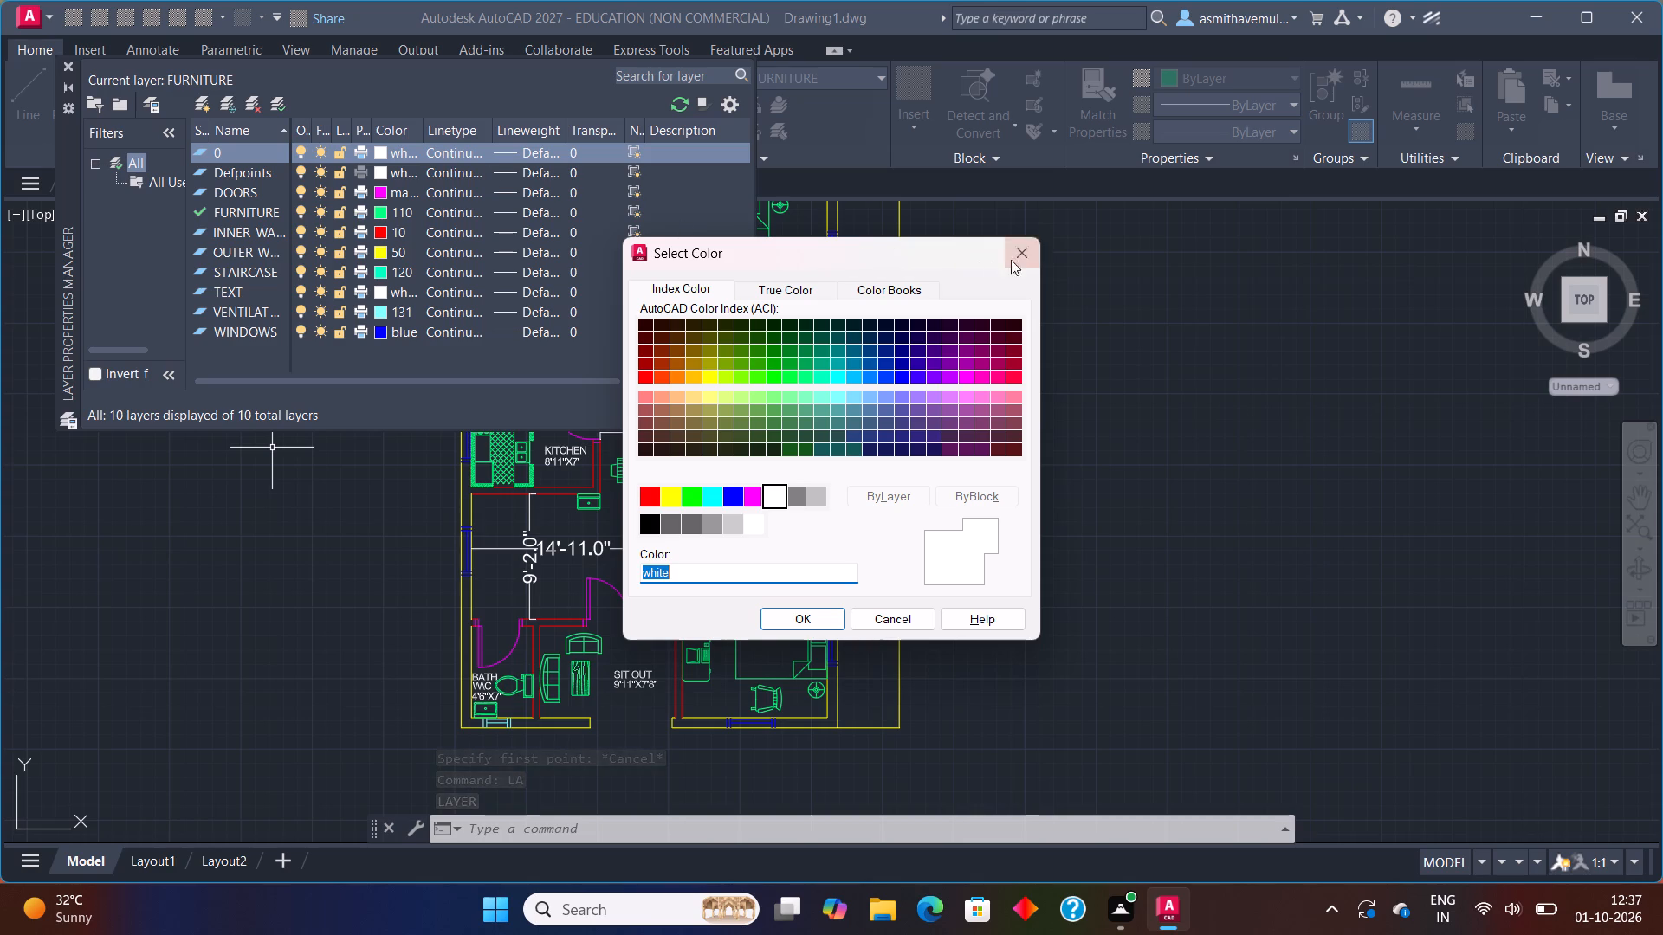
left_click(1023, 260)
left_click(287, 93)
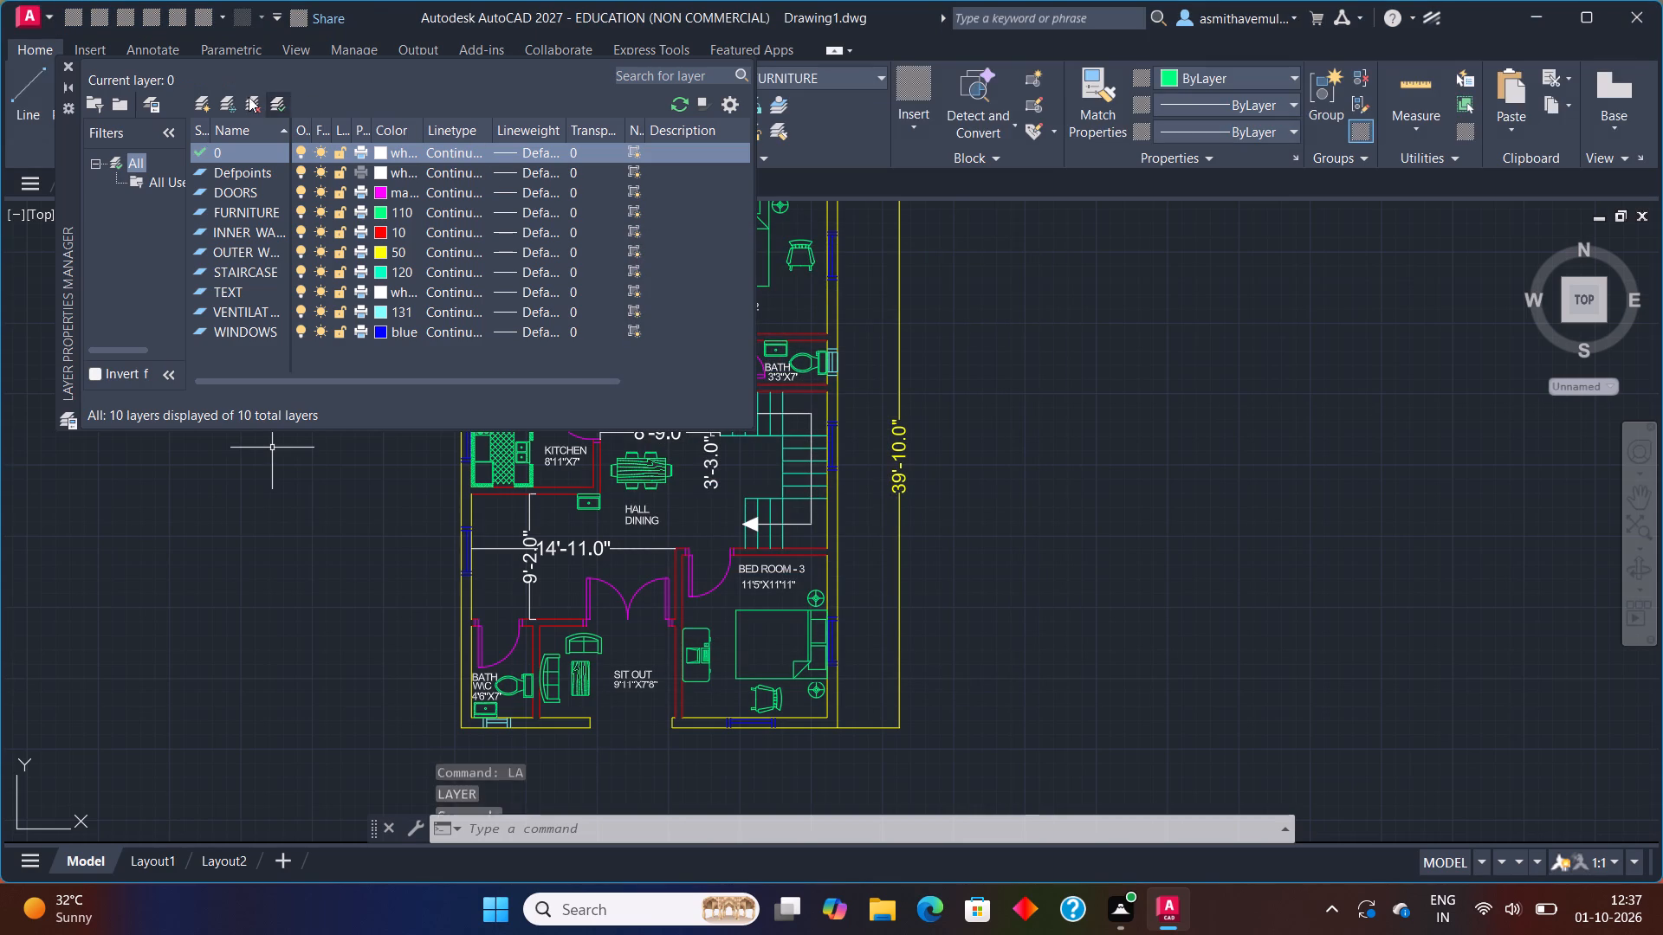
left_click(67, 62)
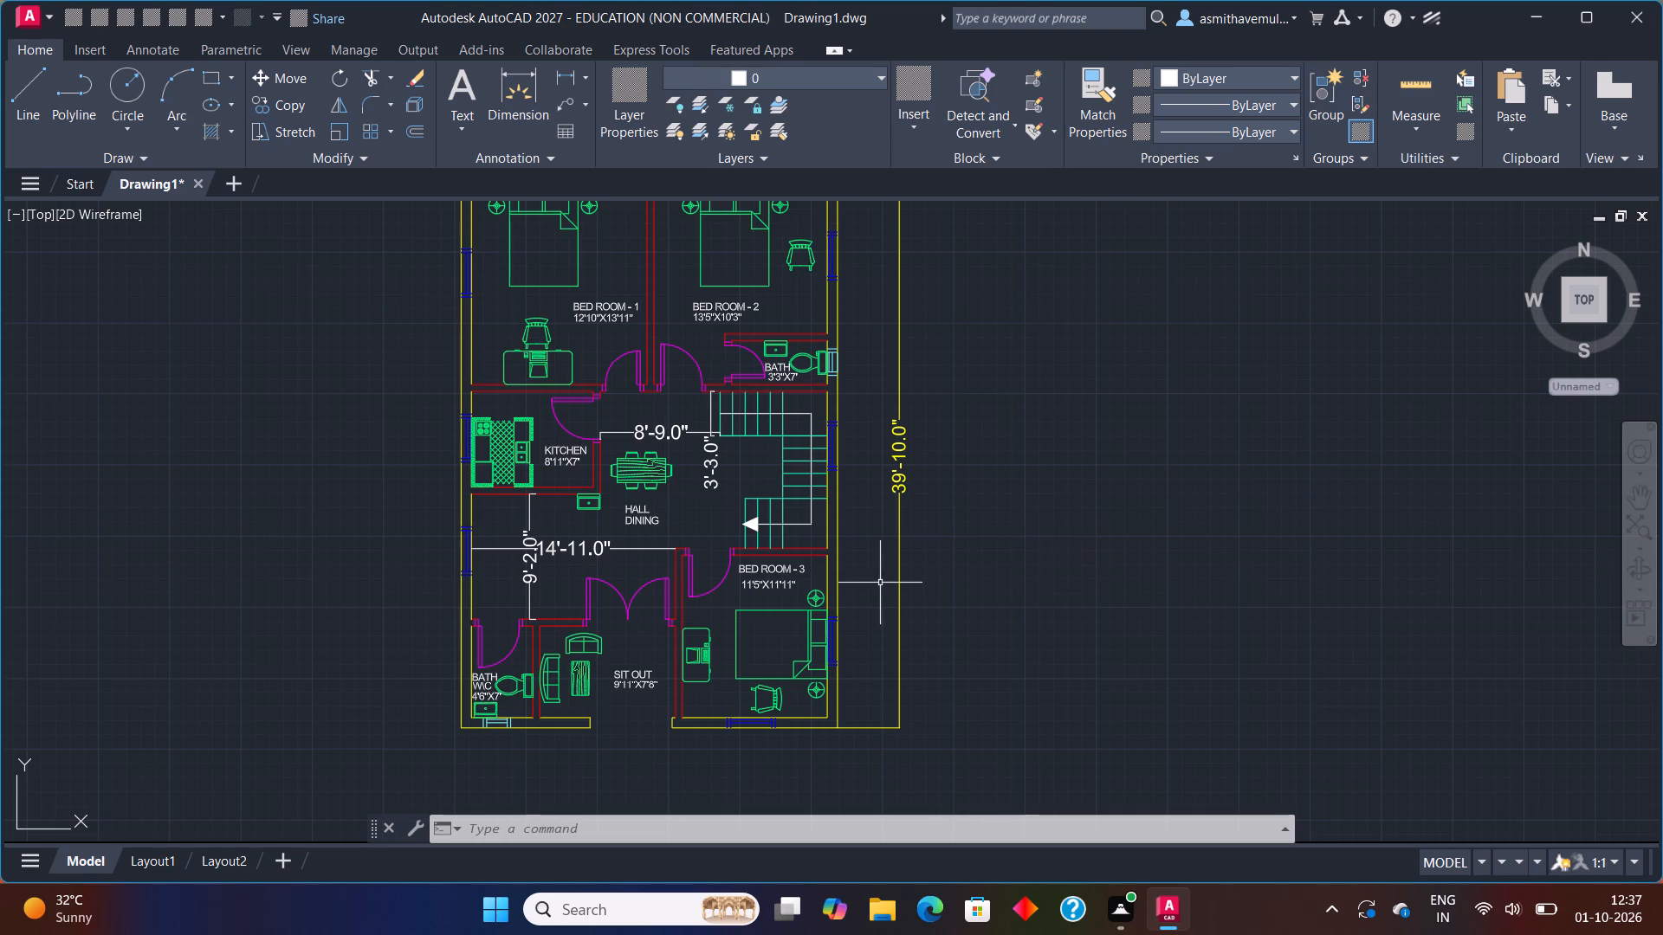
Examine the furnished BED ROOM - 3, the sit-out and the outer wall openings at the lower end of the plan.
scroll(874, 645, "up", 1)
scroll(774, 622, "up", 1)
middle_click_drag(774, 622, 1140, 405)
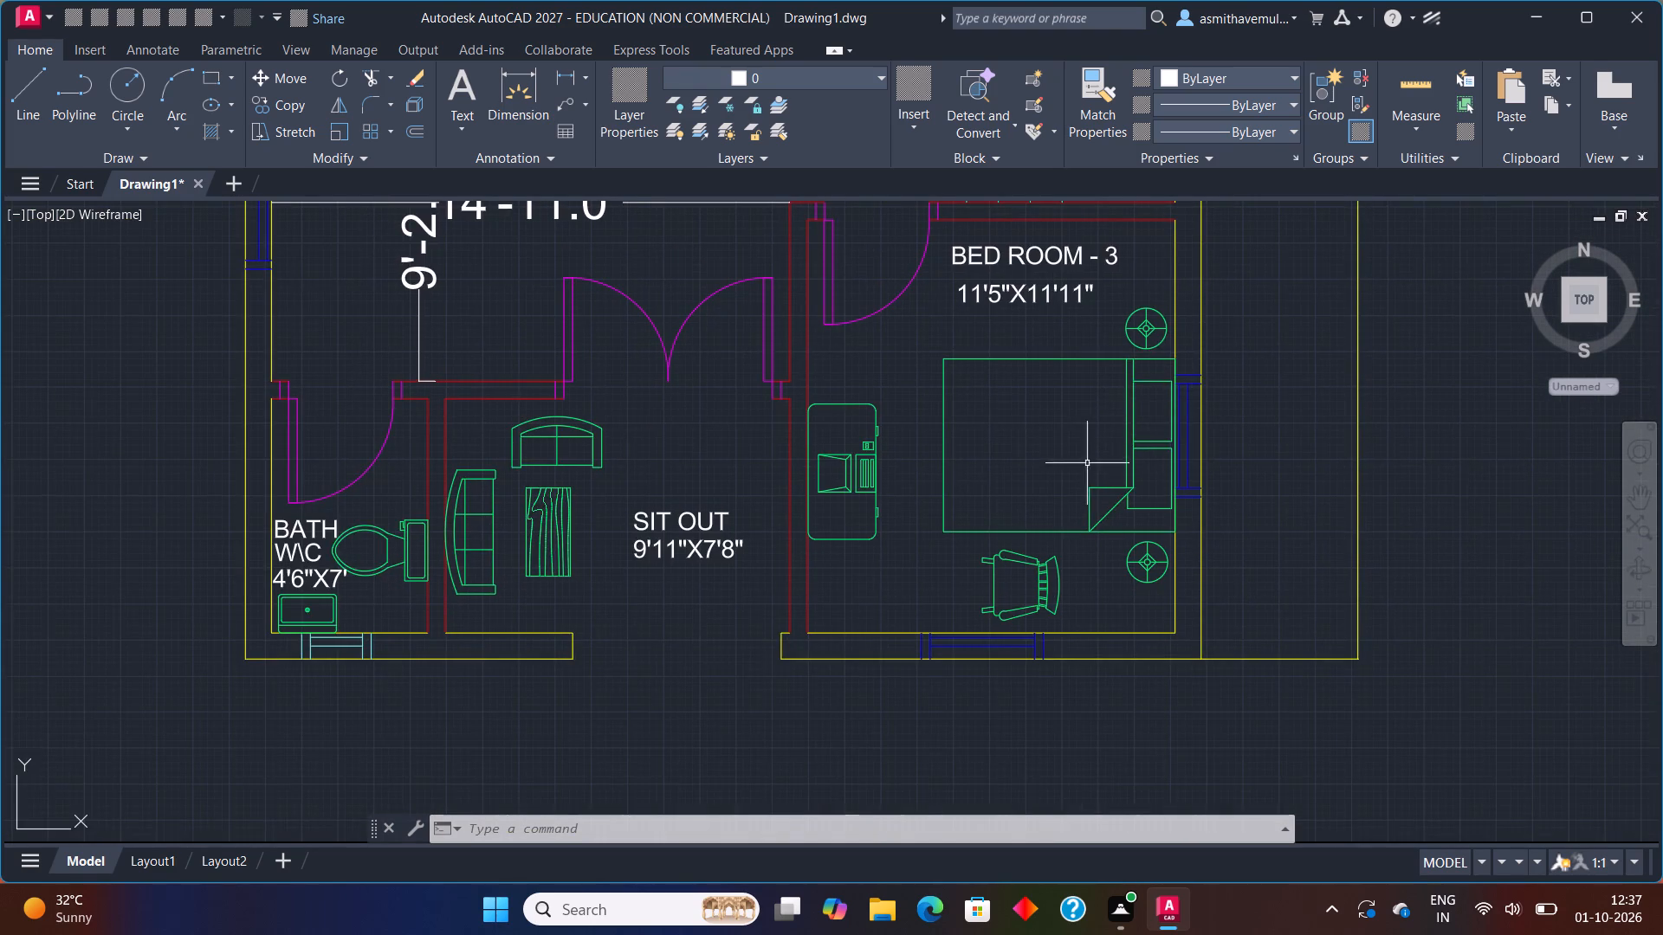
scroll(1067, 482, "down", 1)
scroll(716, 667, "up", 1)
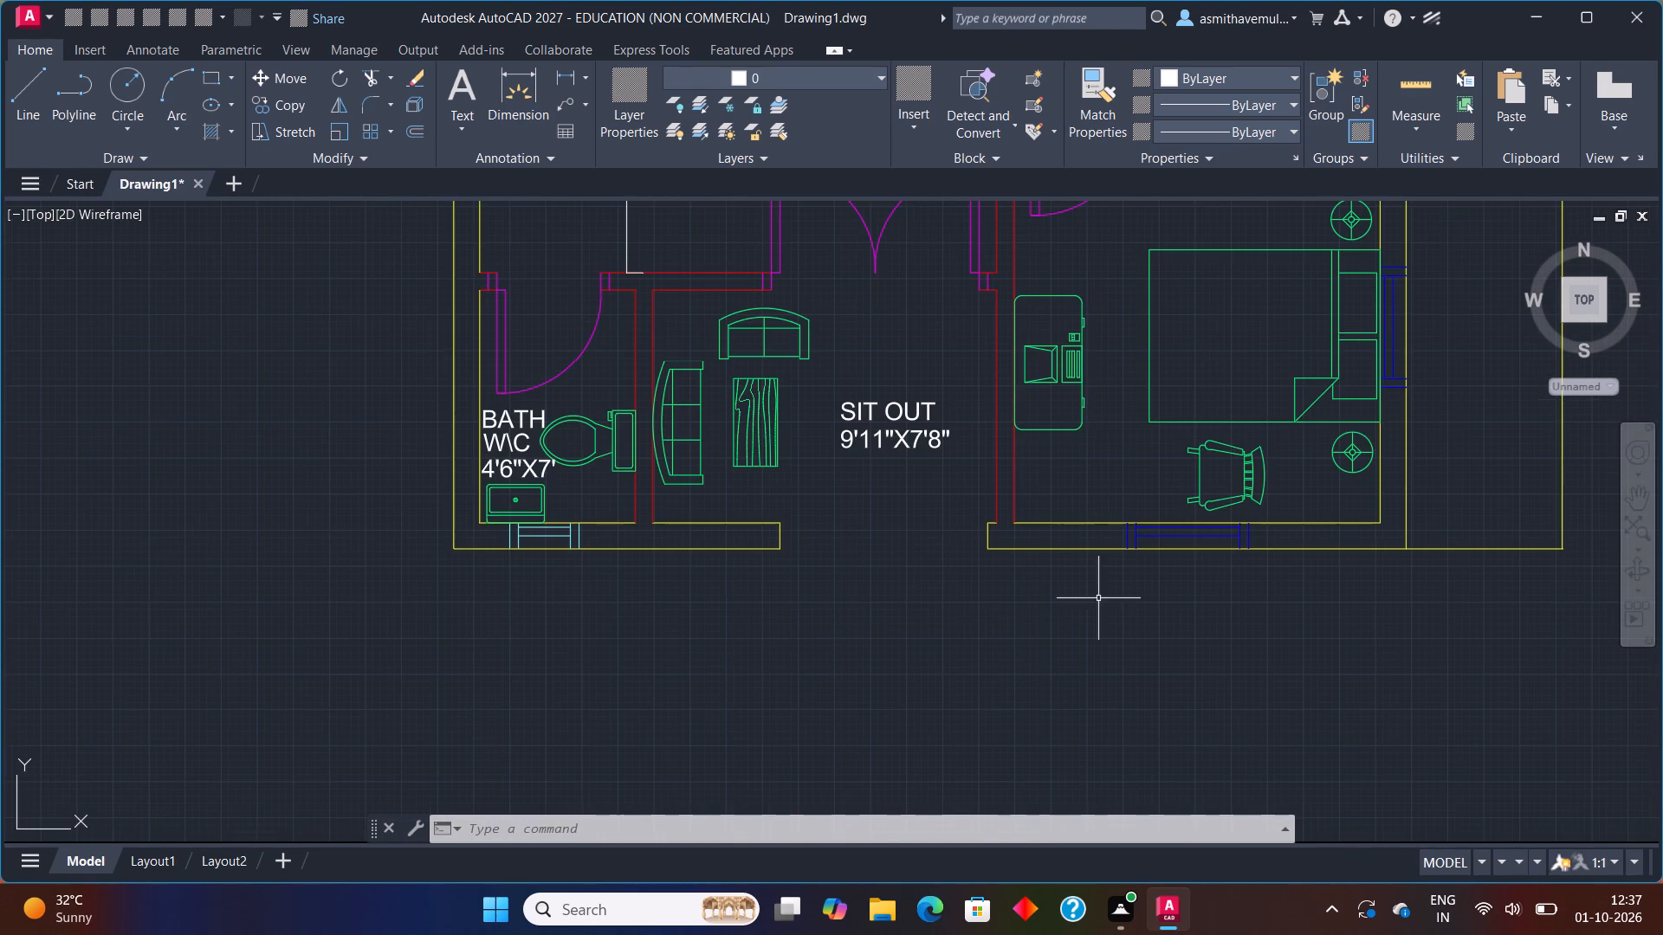
scroll(1168, 570, "up", 2)
middle_click_drag(1174, 560, 948, 709)
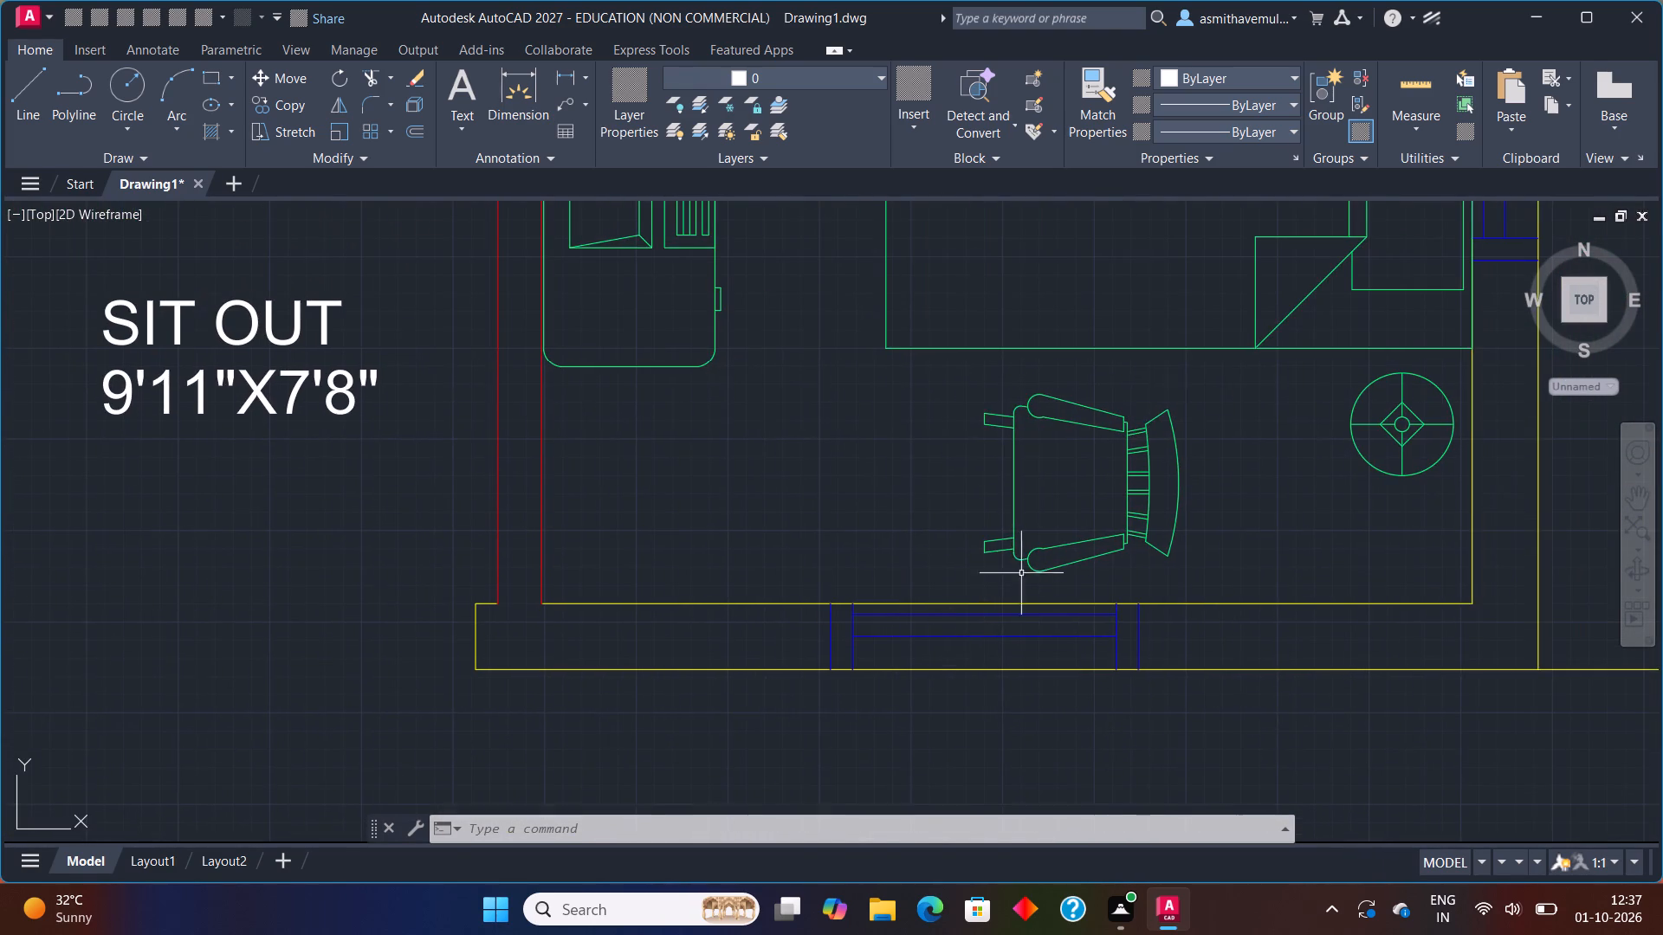
scroll(1161, 379, "down", 1)
middle_click_drag(1161, 379, 1012, 554)
scroll(1011, 551, "down", 2)
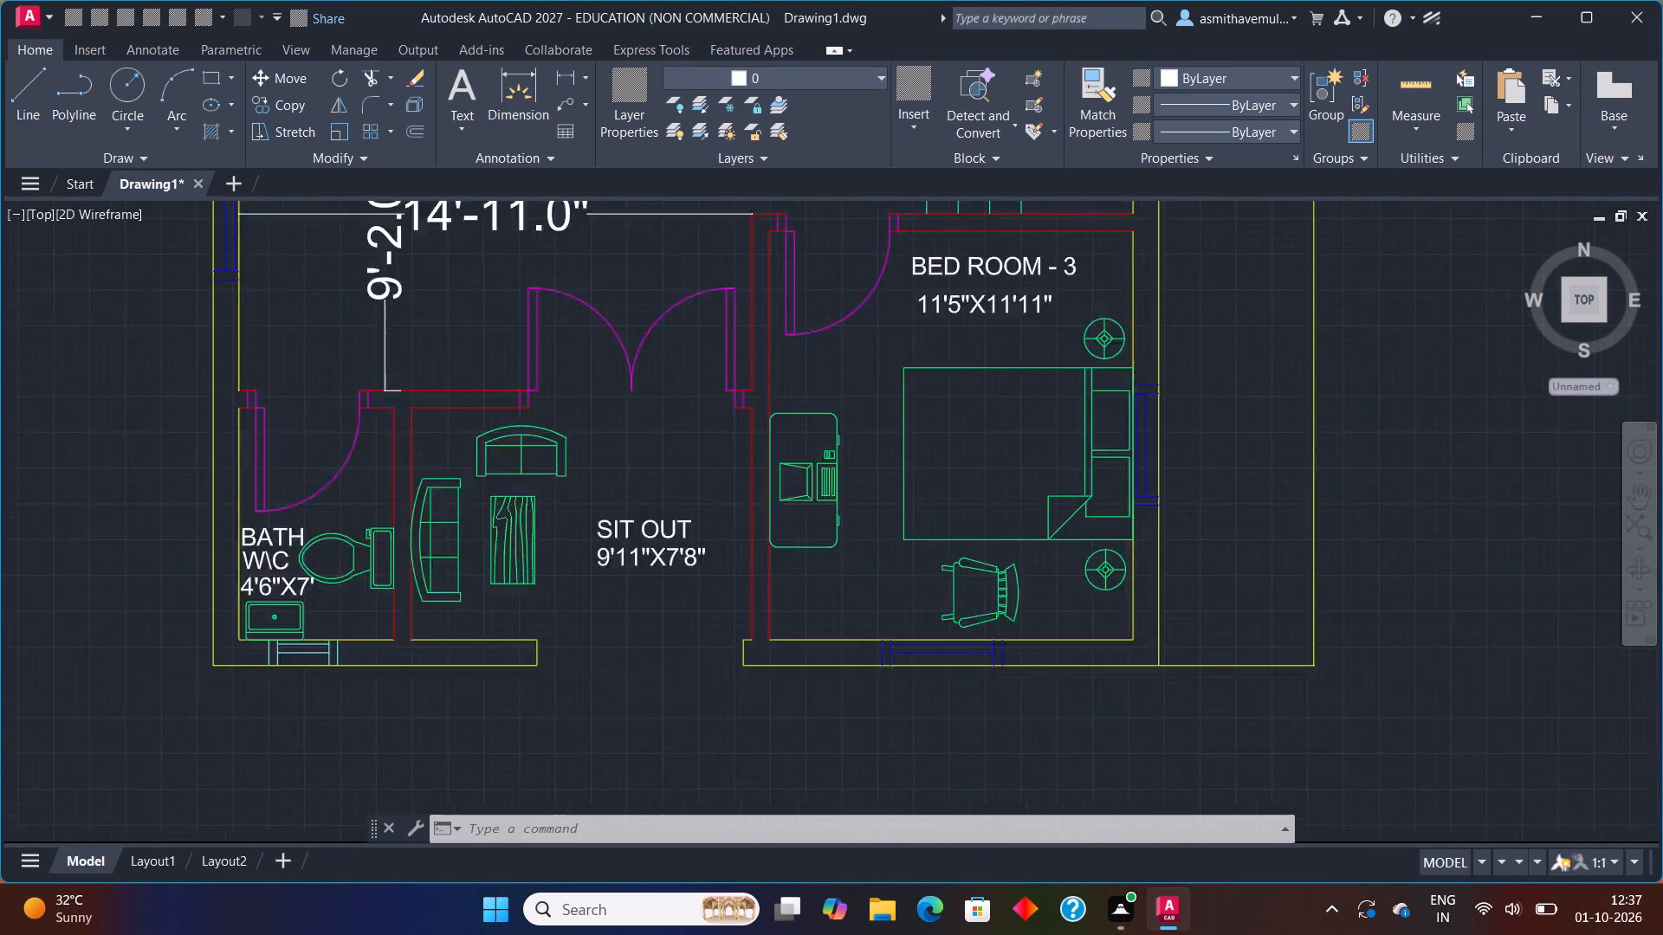
middle_click_drag(854, 562, 1010, 491)
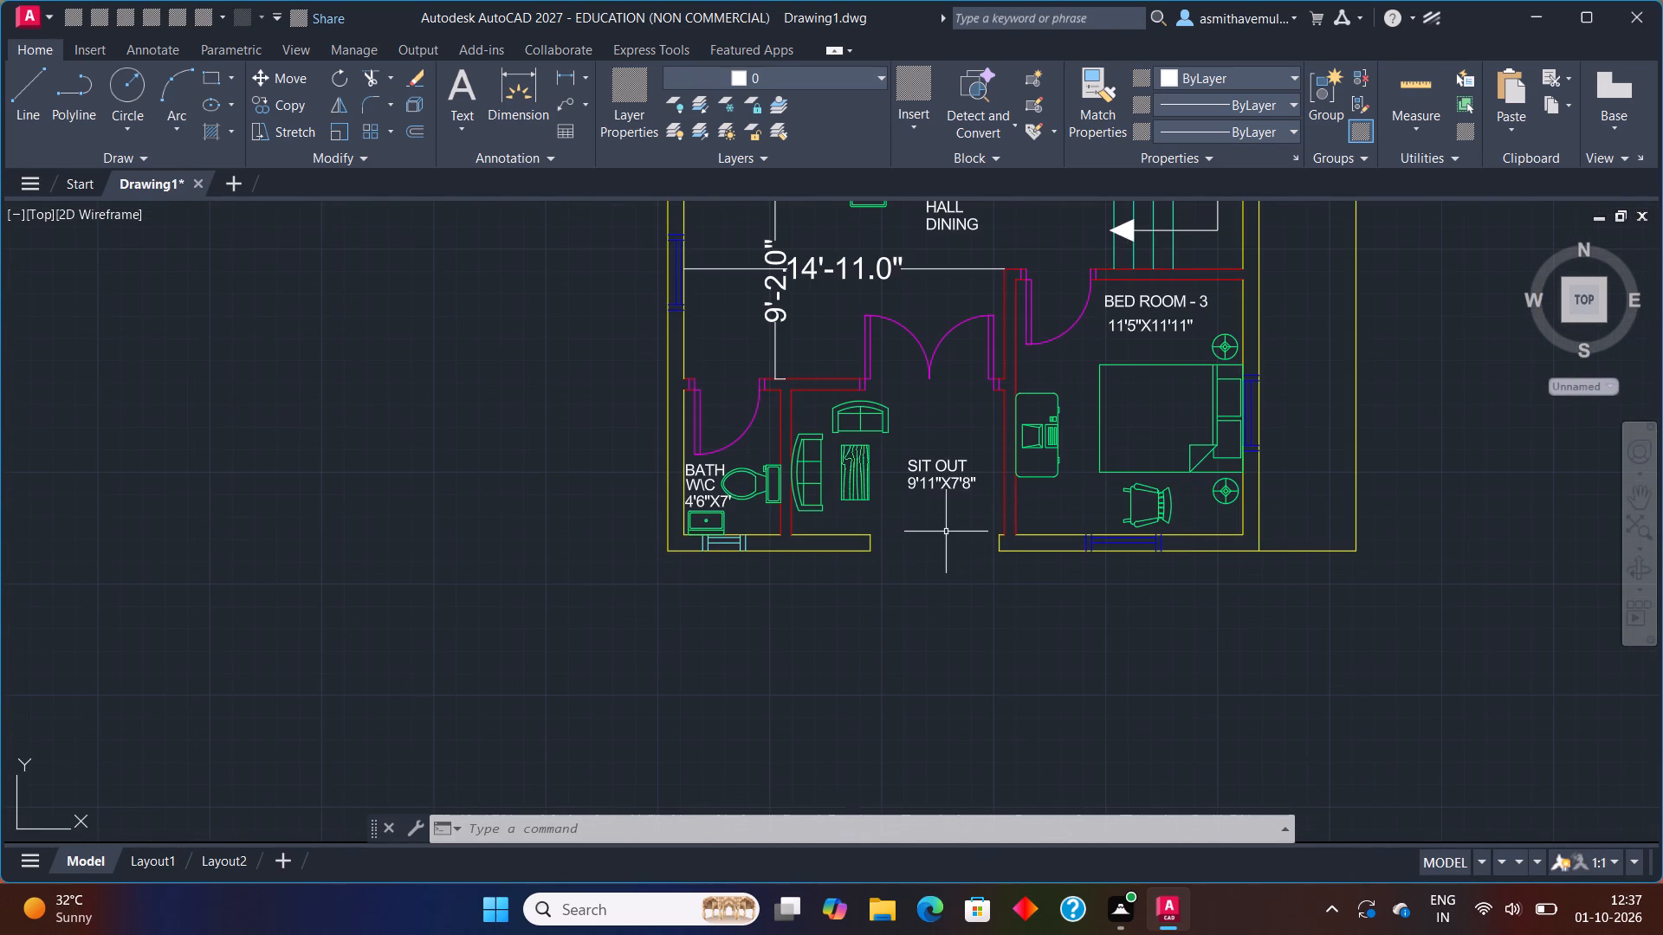
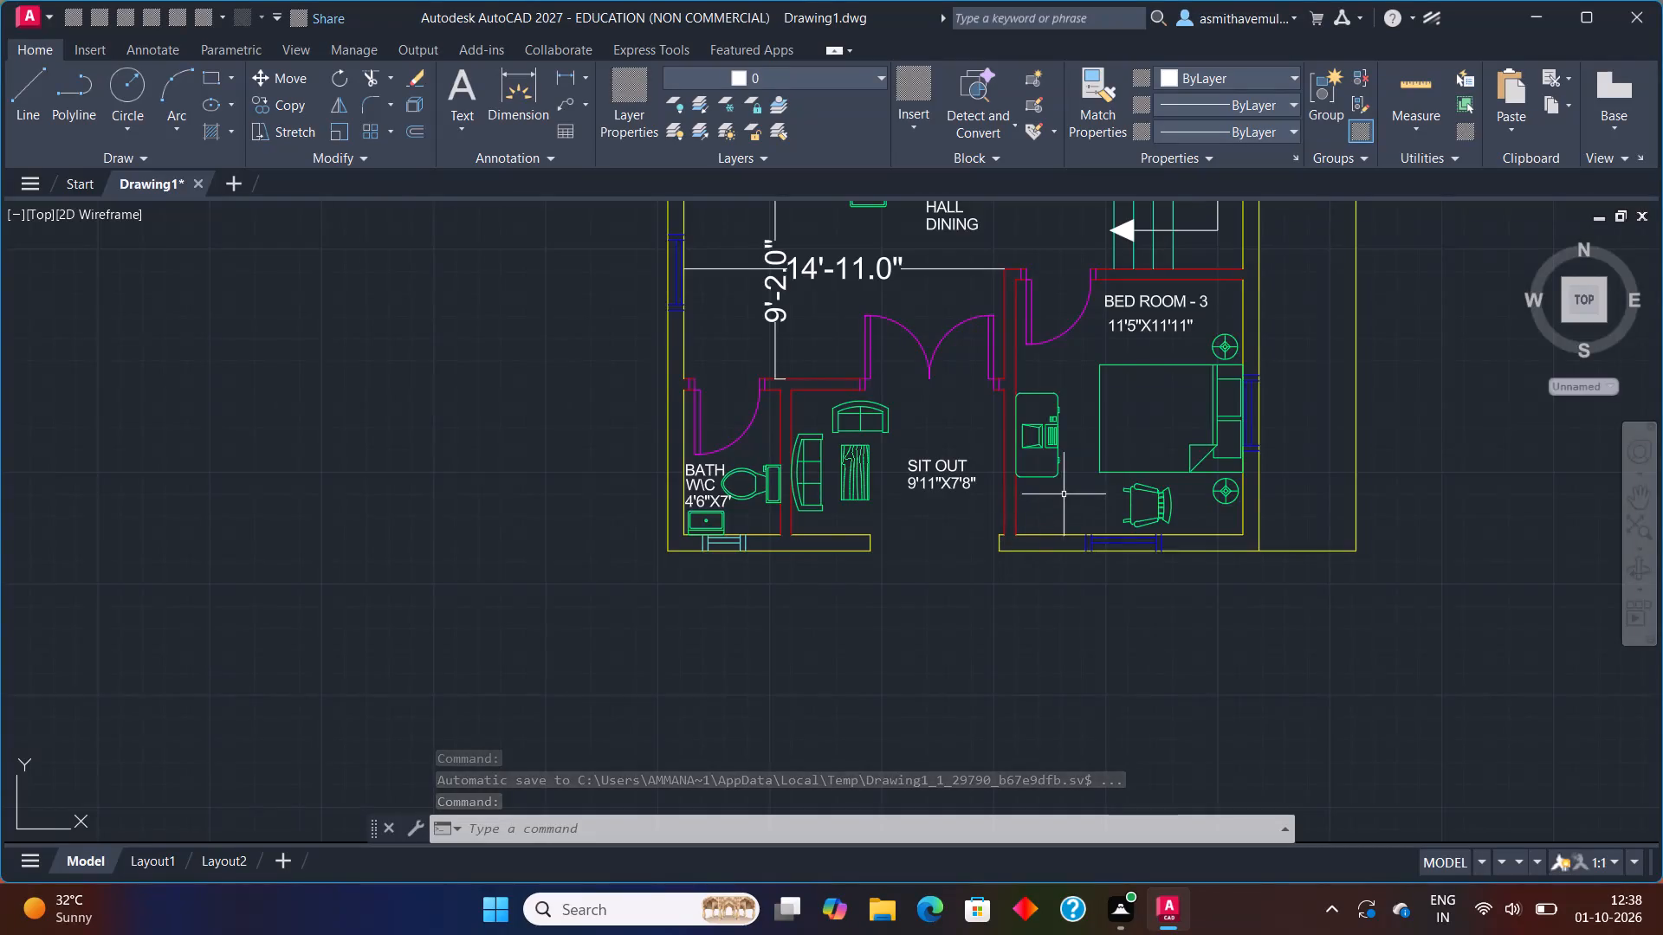
Examine the floor plan from the bedrooms, kitchen and staircase through HALL DINING down to the SIT OUT and its double door.
middle_click_drag(1064, 495, 846, 584)
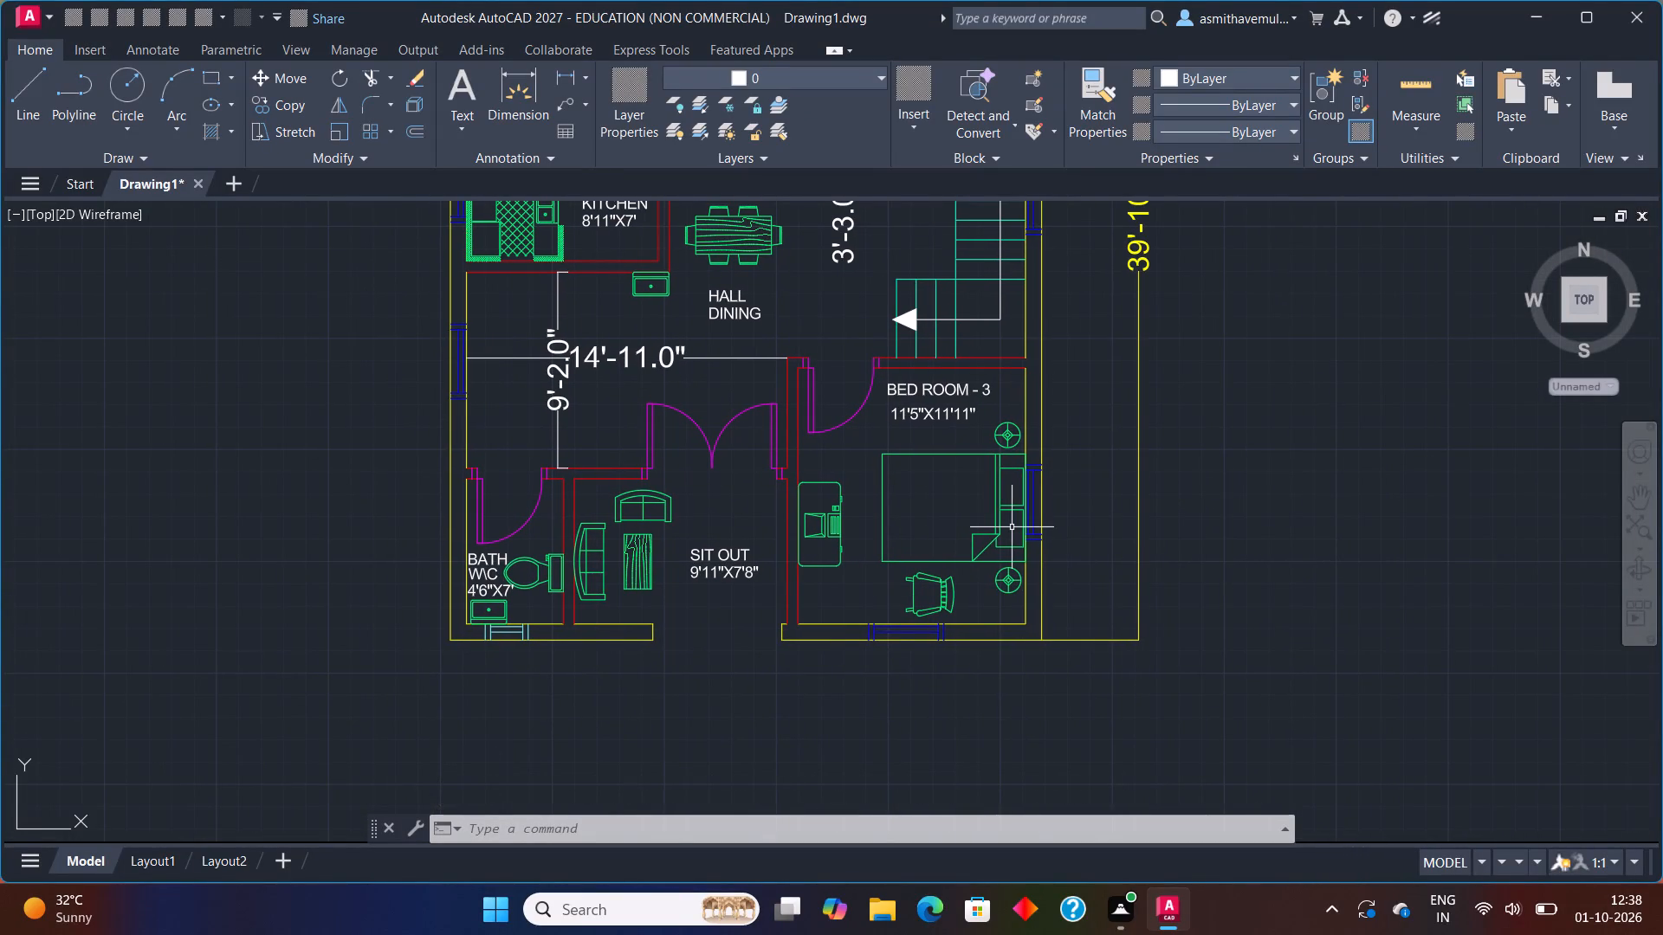
scroll(930, 556, "up", 1)
scroll(926, 542, "down", 1)
middle_click_drag(529, 530, 697, 600)
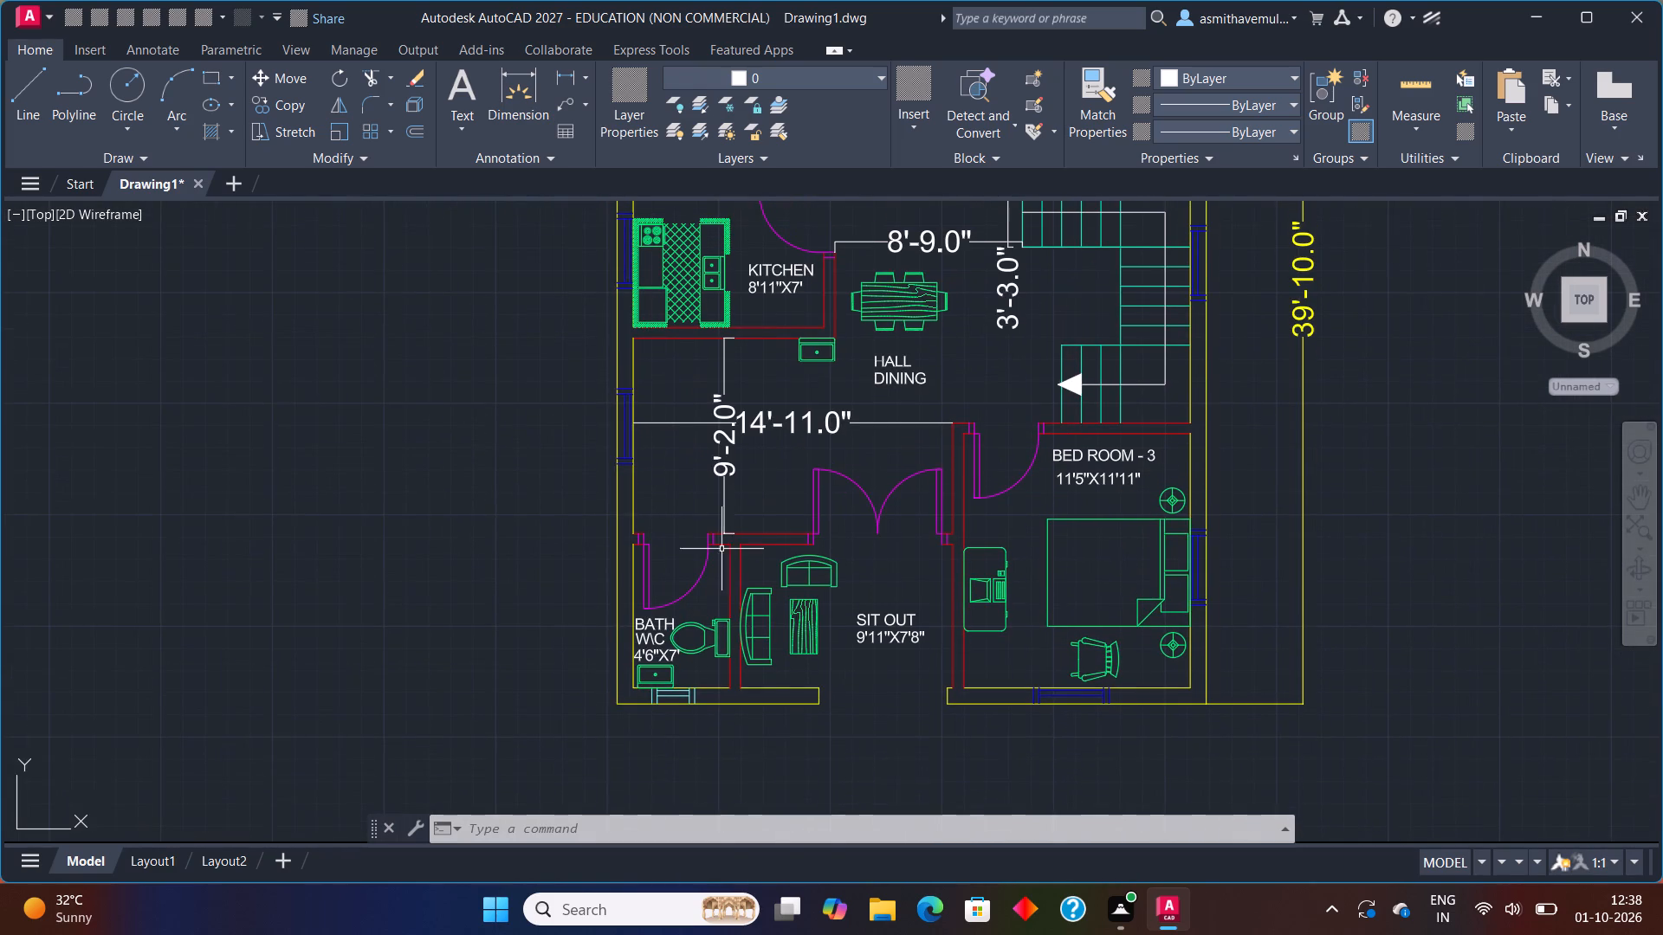
middle_click_drag(979, 402, 436, 622)
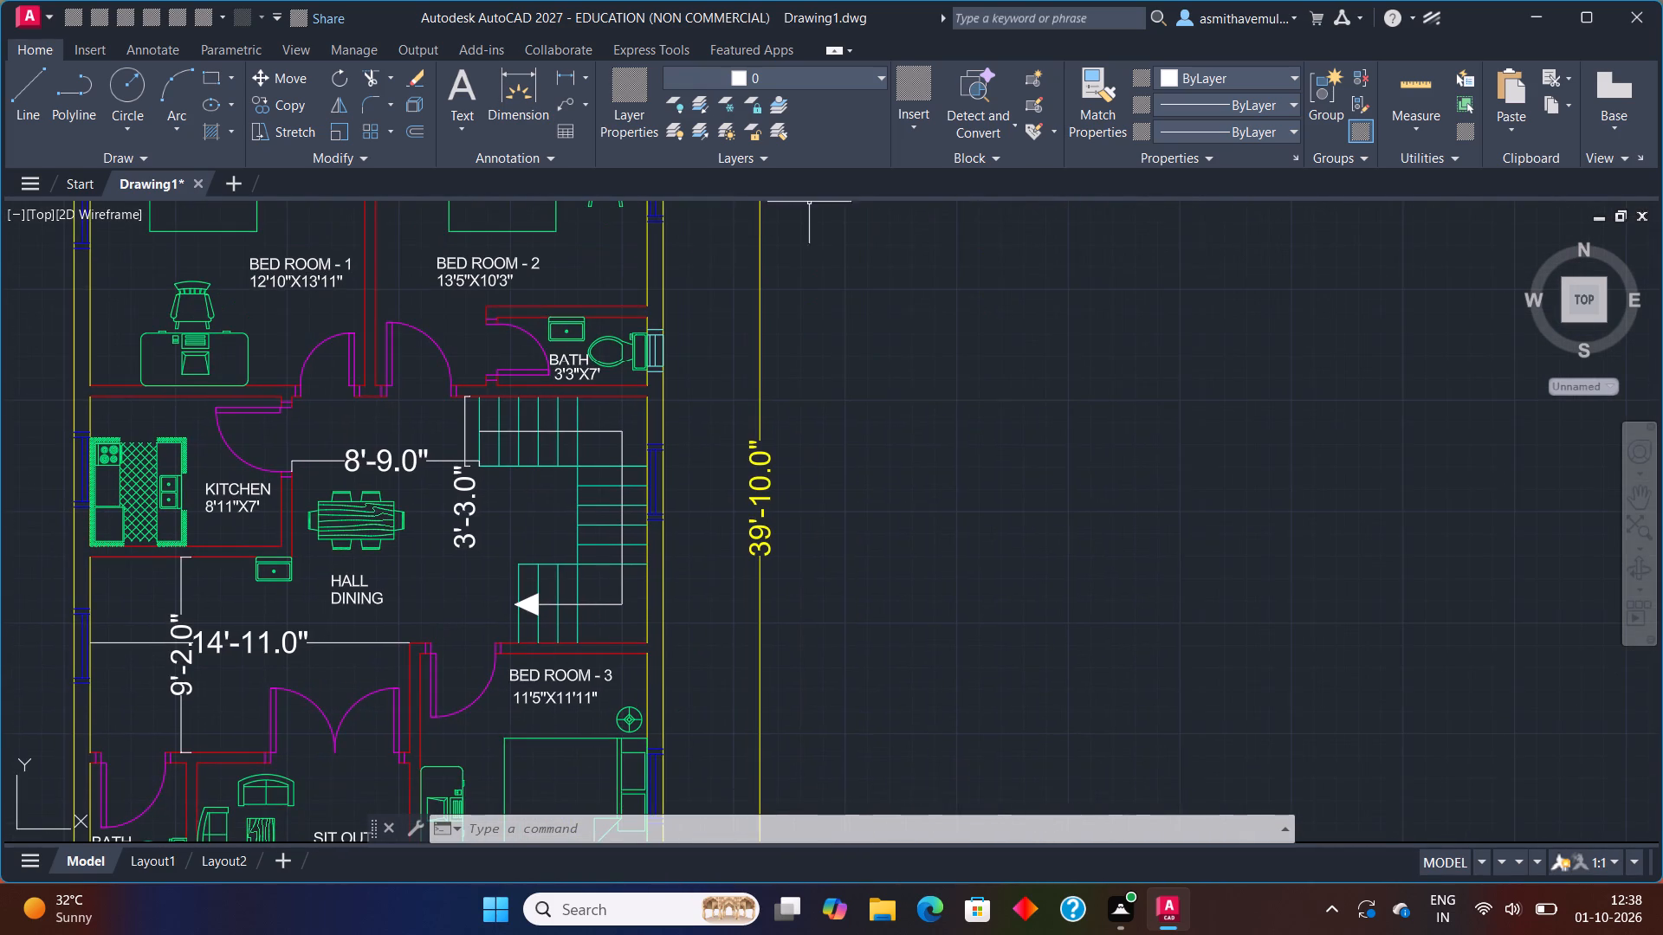
middle_click_drag(306, 526, 840, 476)
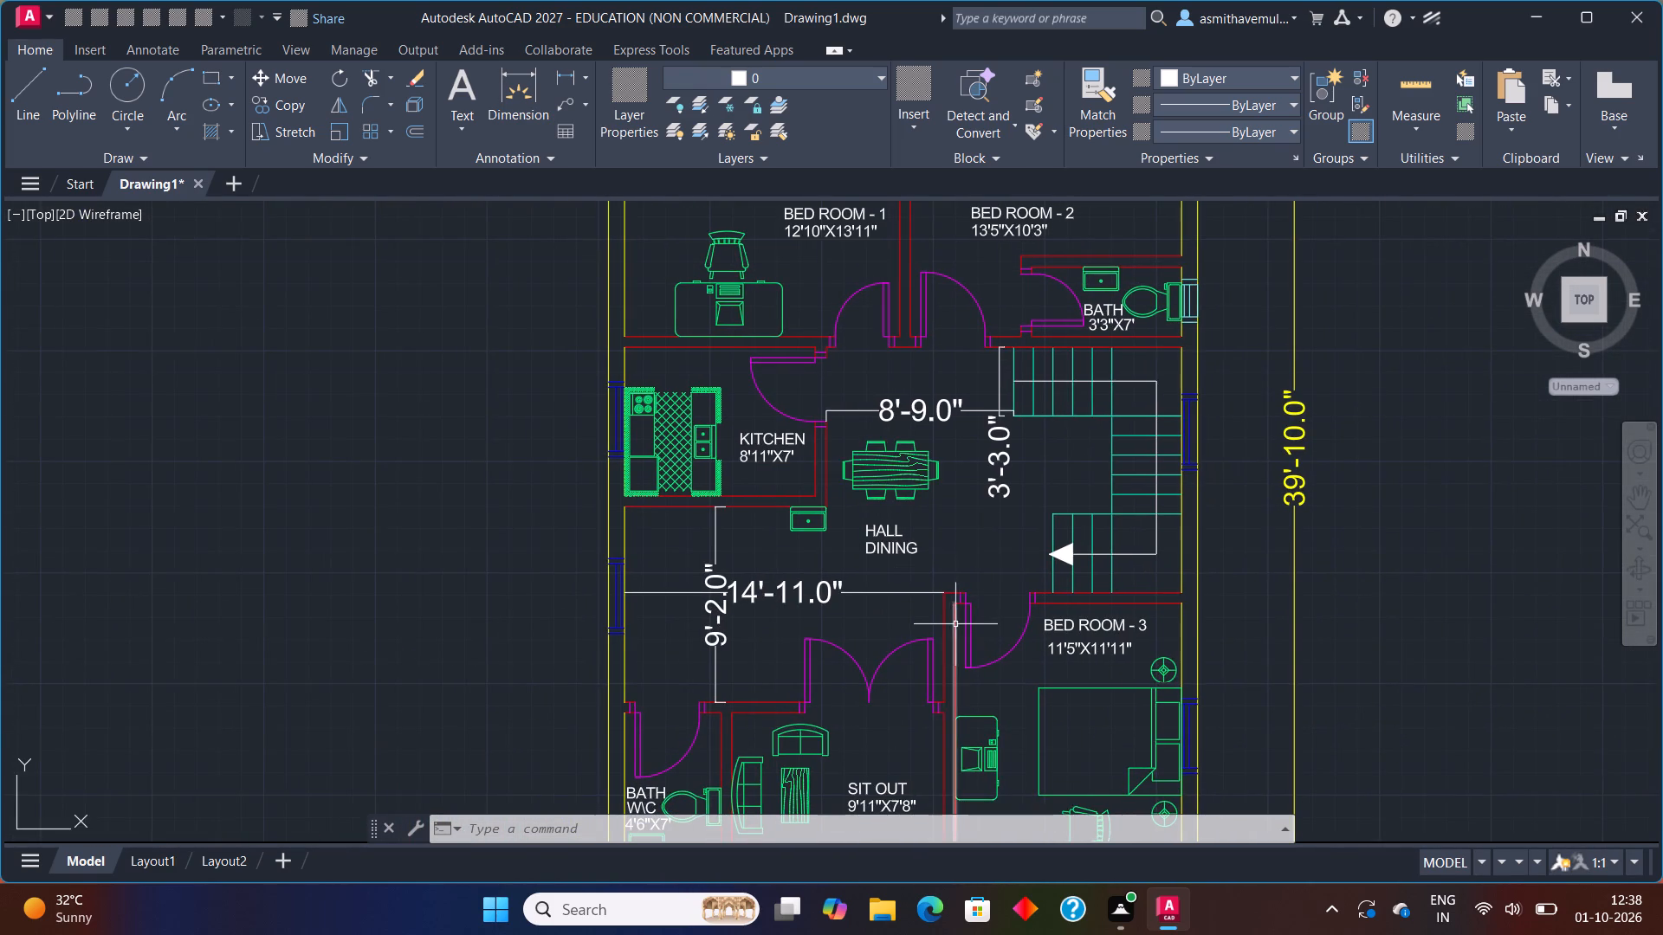
middle_click_drag(948, 608, 943, 458)
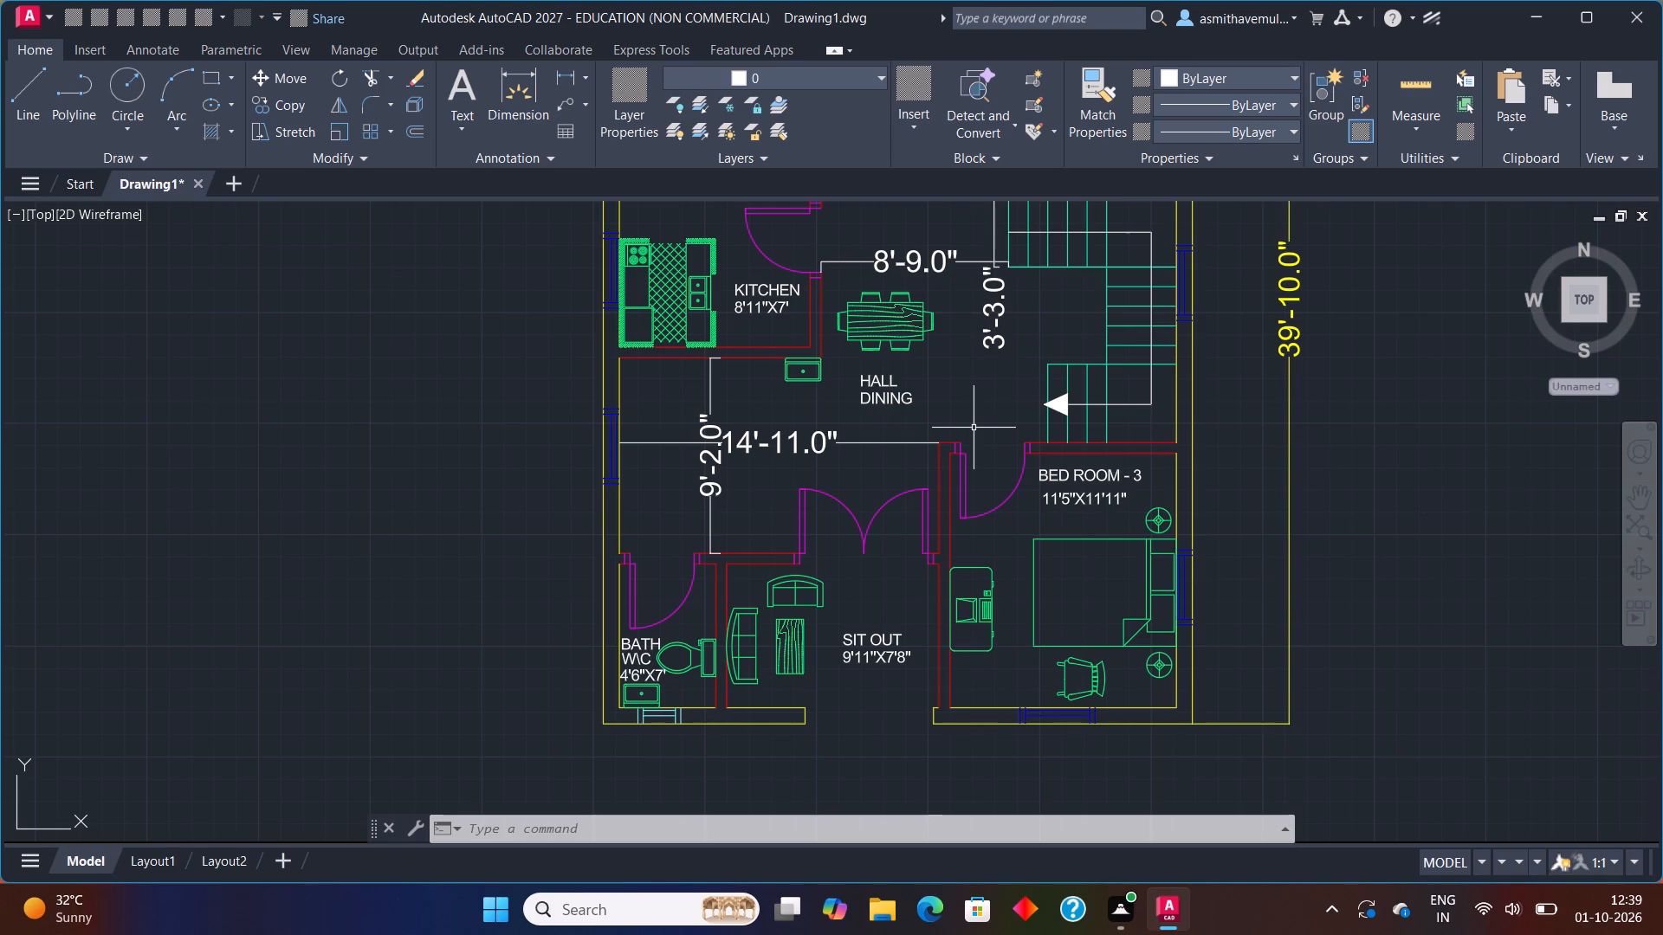
scroll(875, 612, "up", 2)
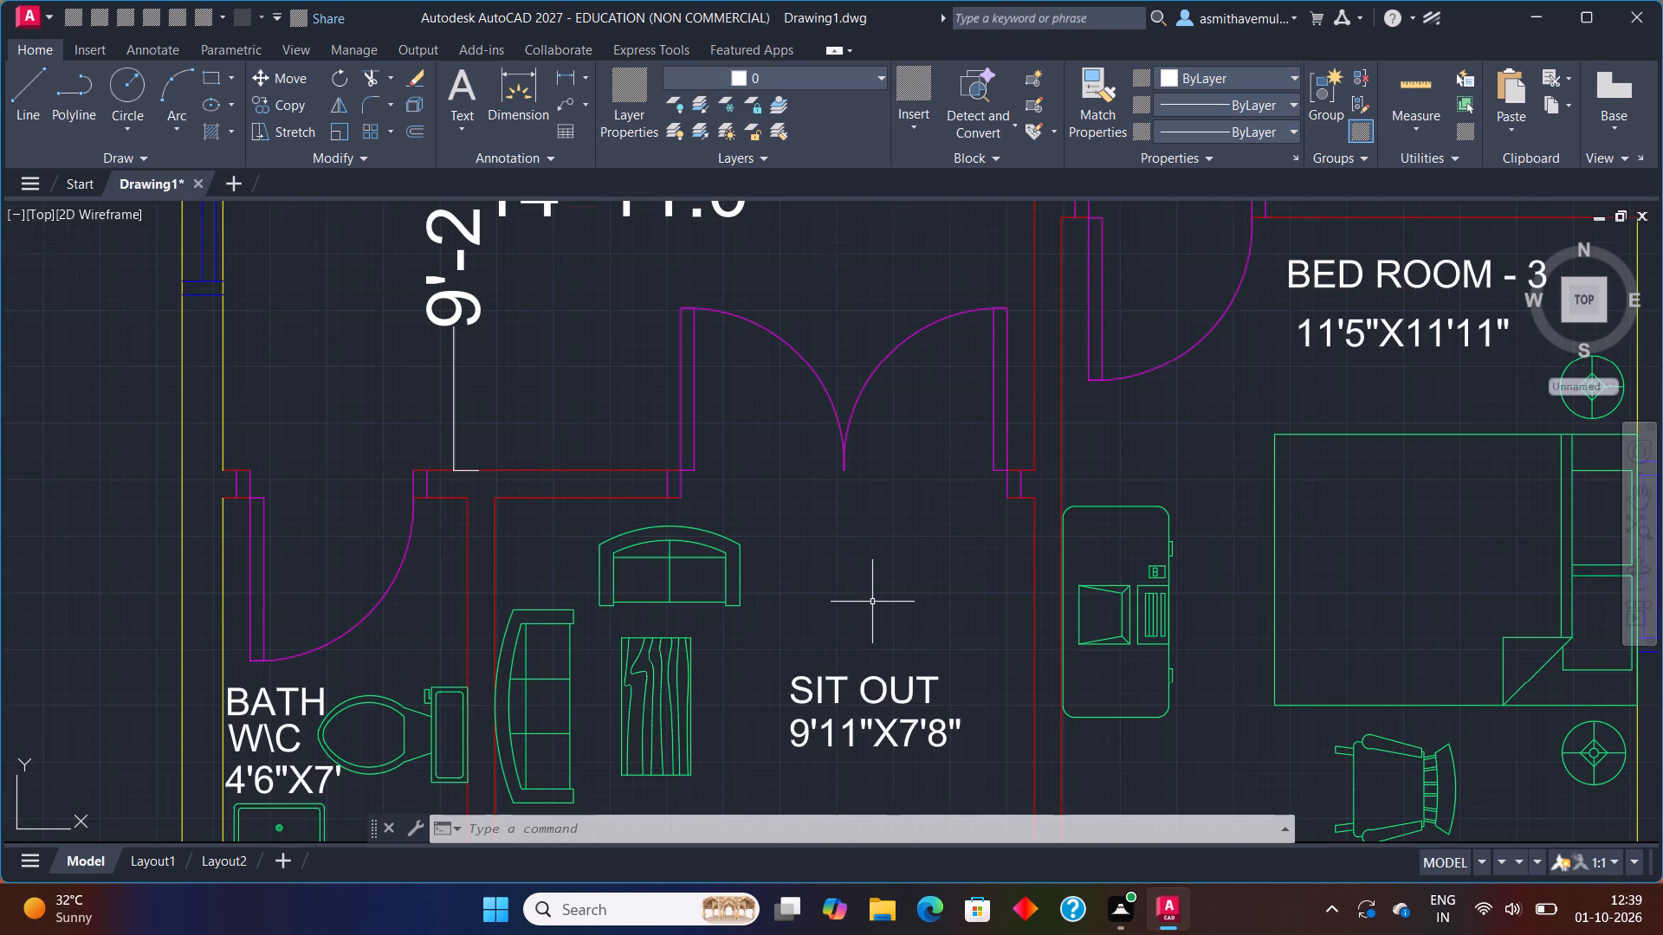
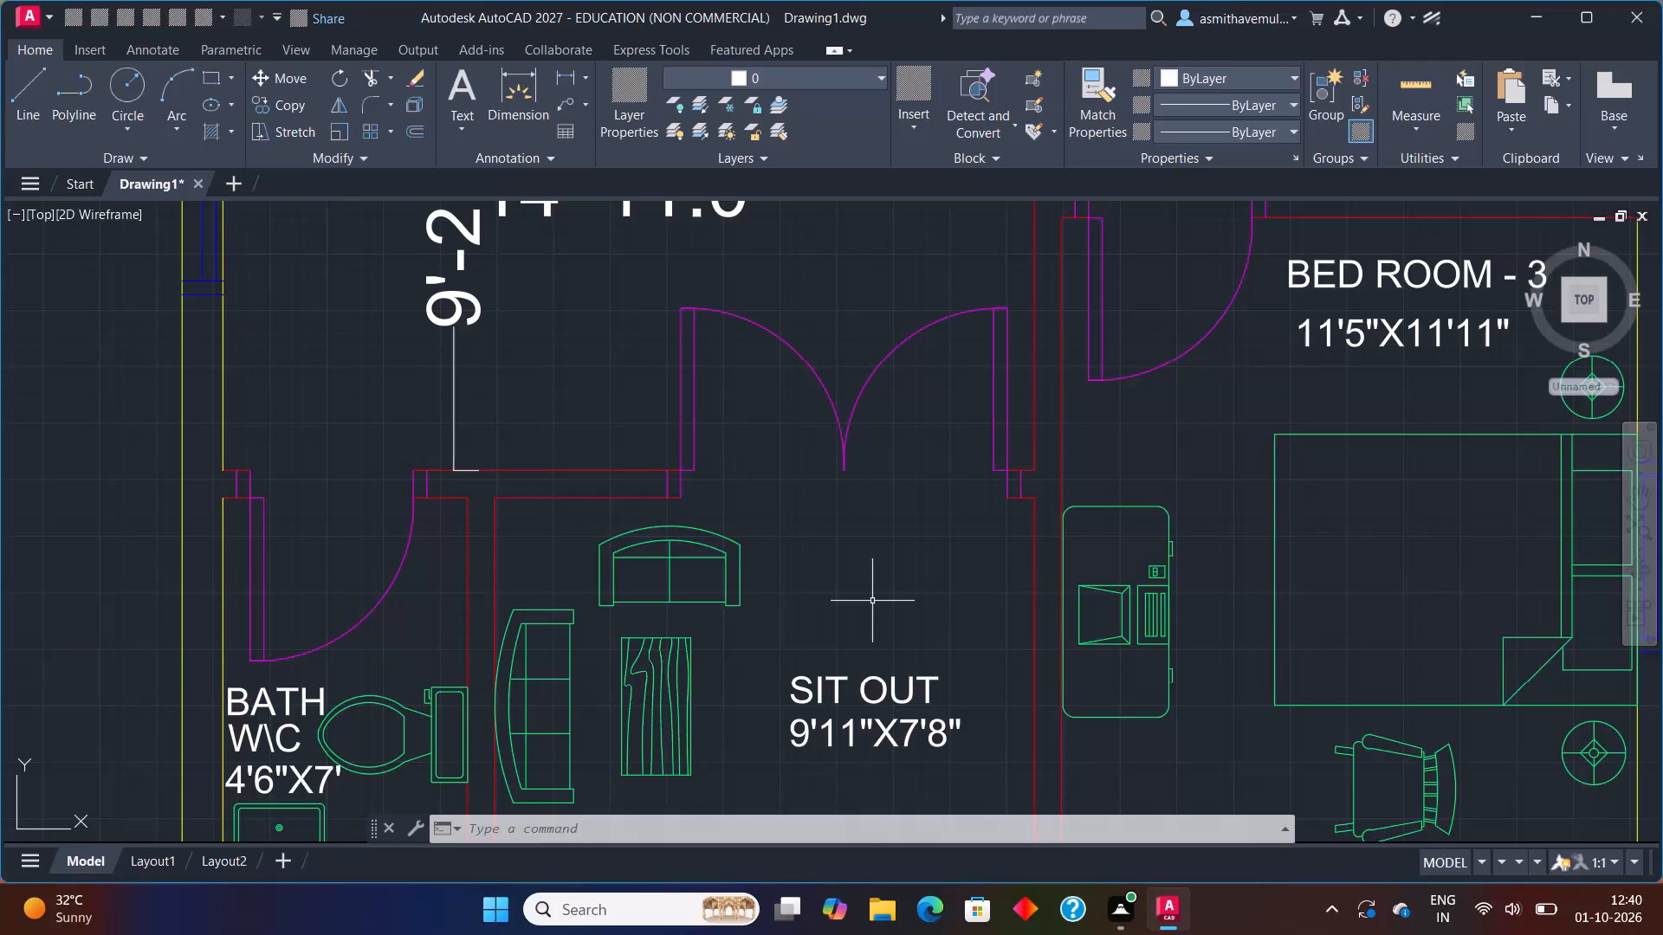
Examine the front of the floor plan around the HALL DINING, BATH W\C, SIT OUT and BED ROOM - 3, including the front wall opening.
scroll(818, 587, "down", 4)
scroll(786, 556, "up", 1)
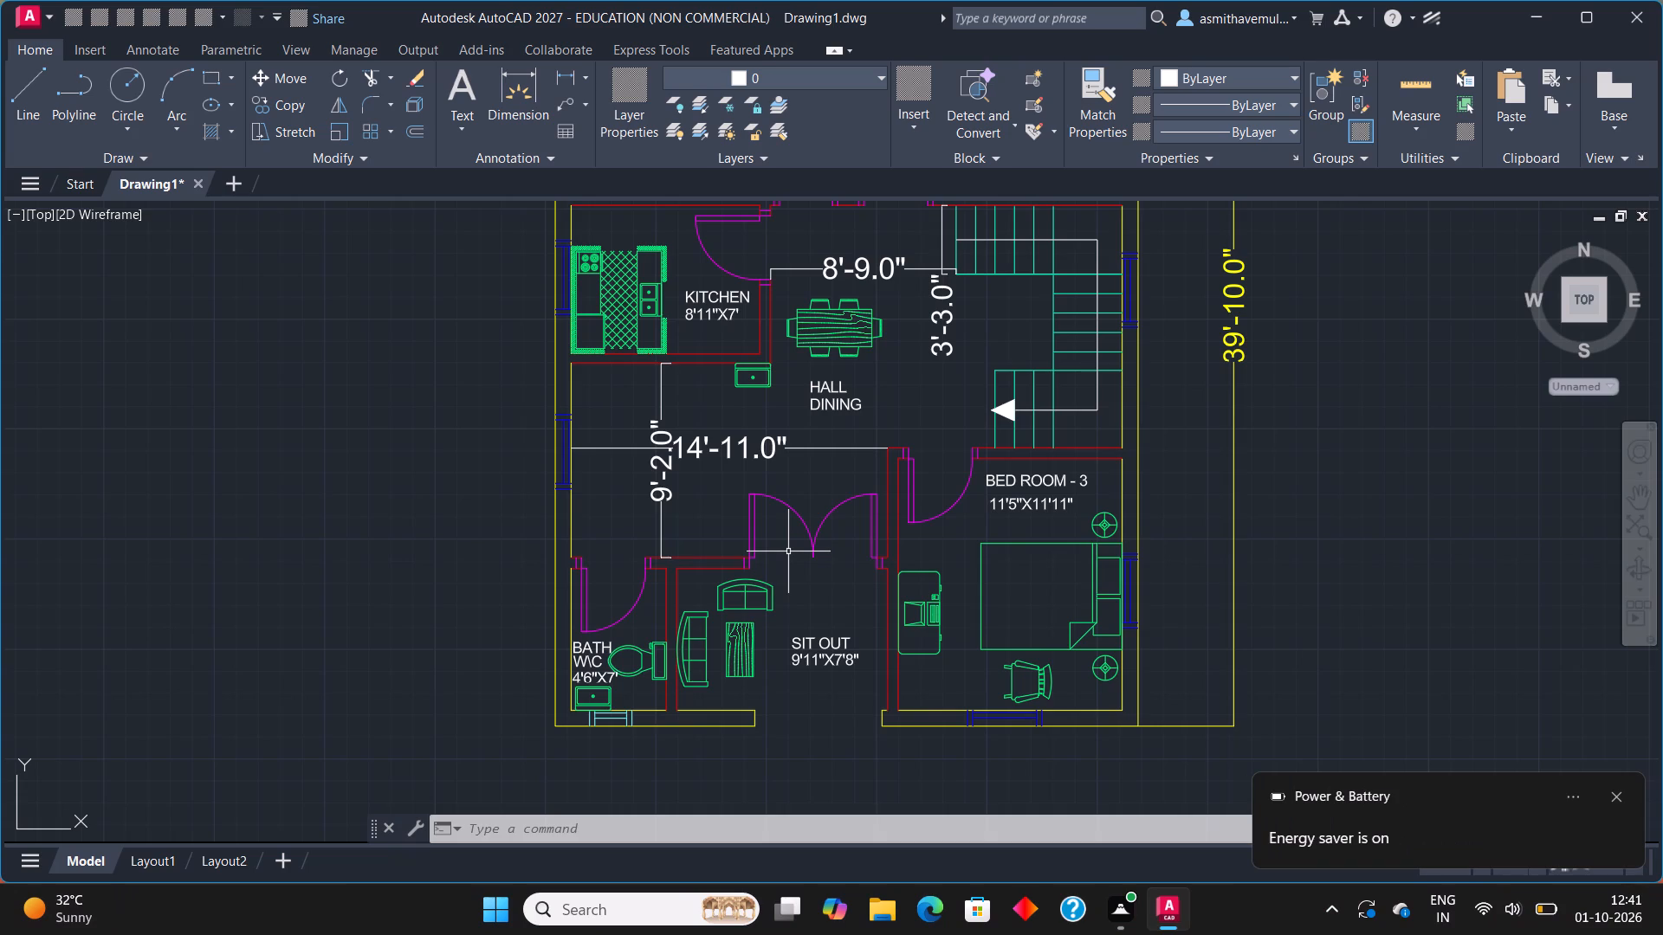
scroll(620, 514, "up", 2)
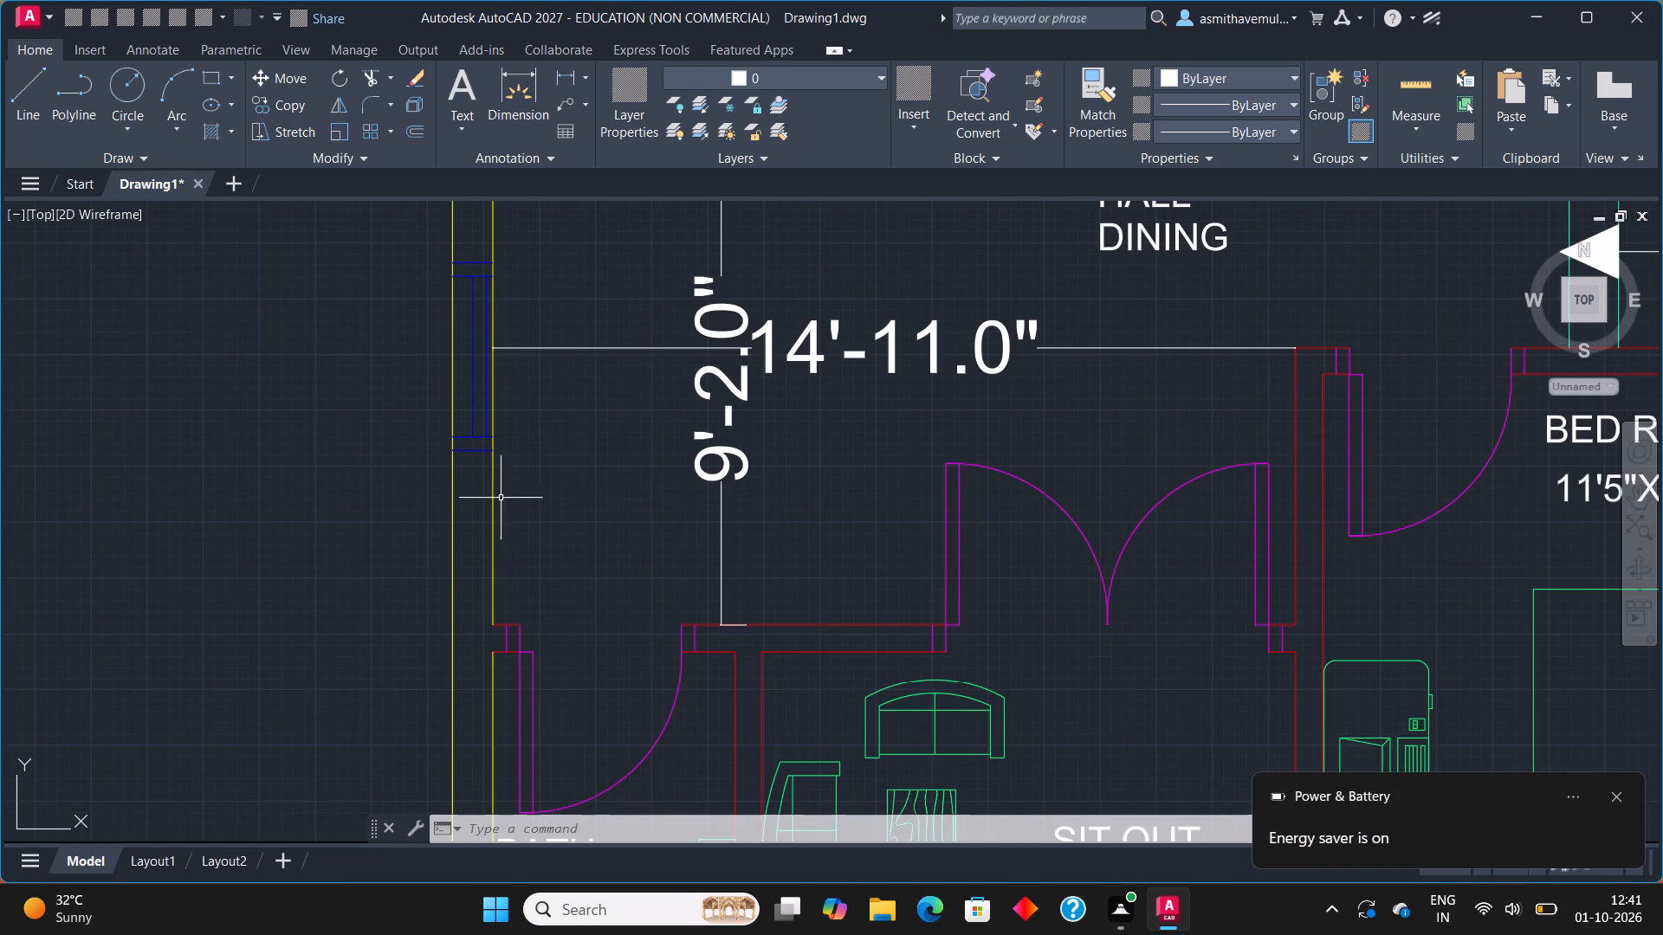
middle_click_drag(483, 493, 890, 394)
scroll(861, 397, "down", 2)
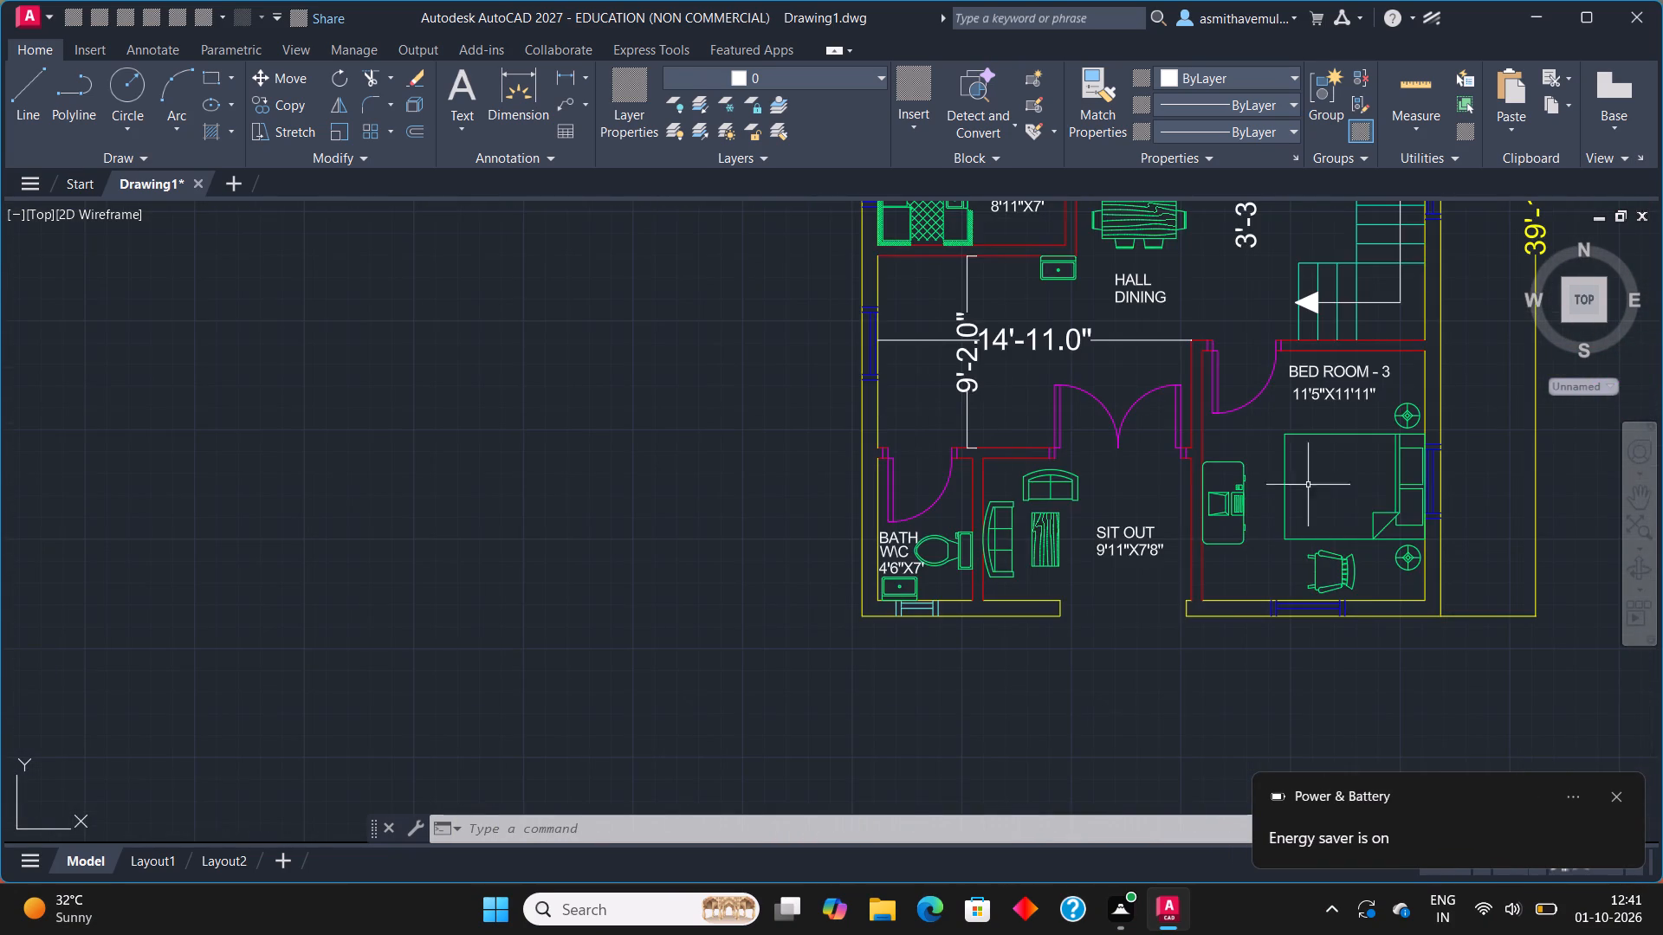
middle_click_drag(1365, 540, 954, 442)
scroll(921, 525, "up", 2)
middle_click_drag(463, 491, 467, 491)
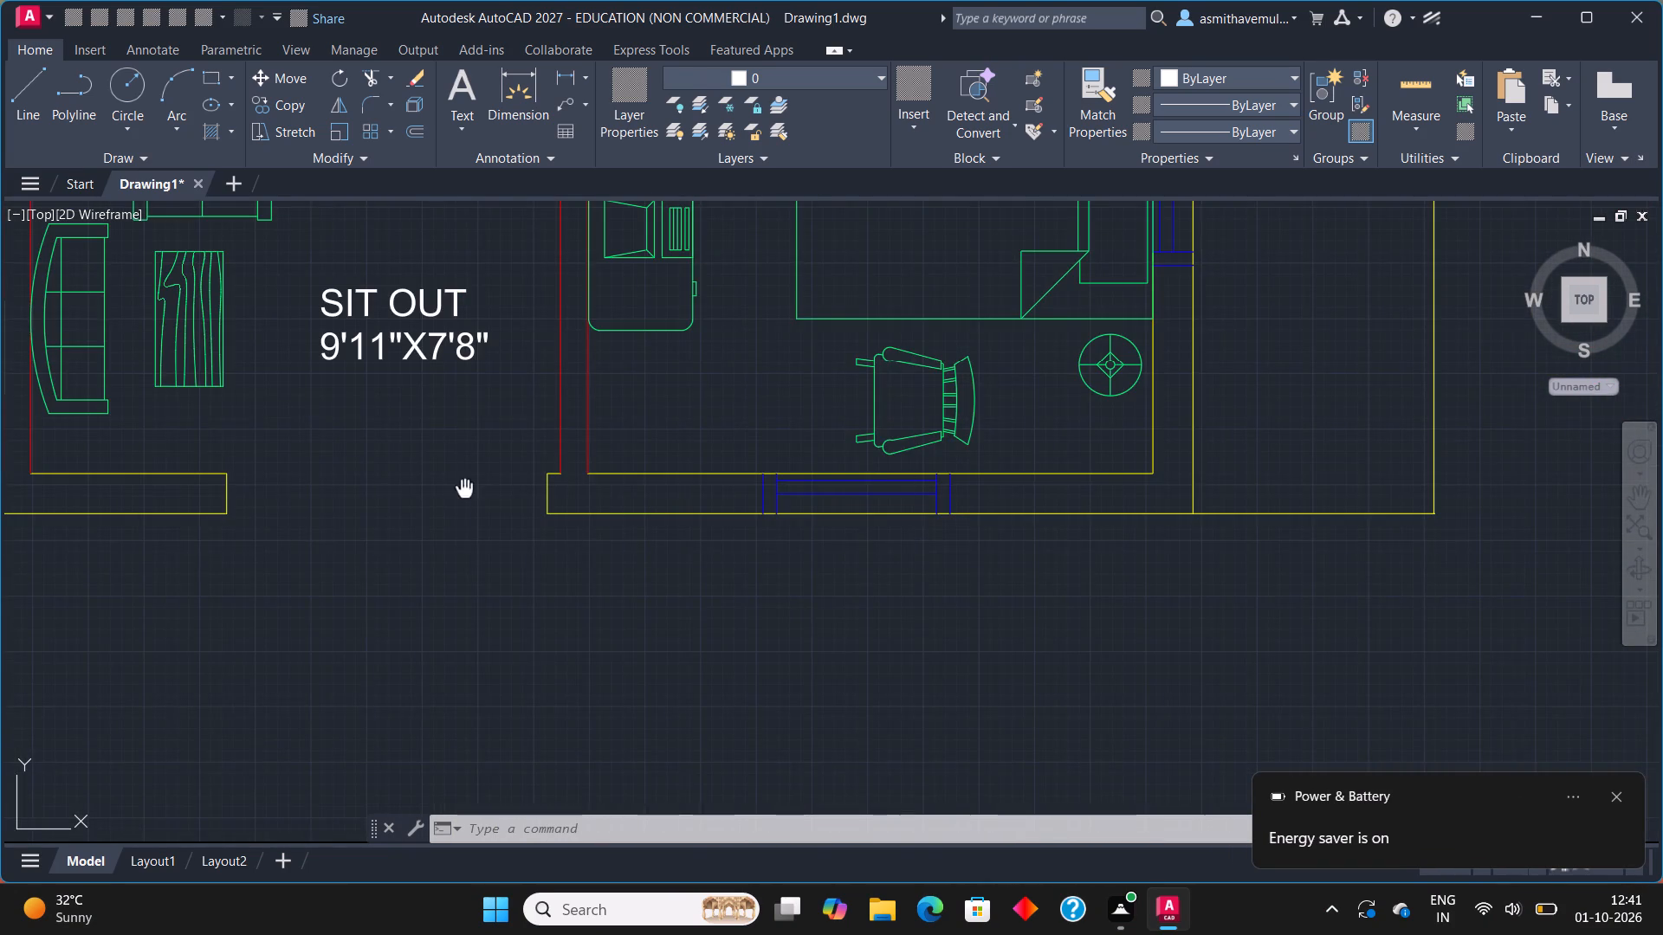
middle_click_drag(467, 491, 566, 549)
scroll(588, 532, "down", 1)
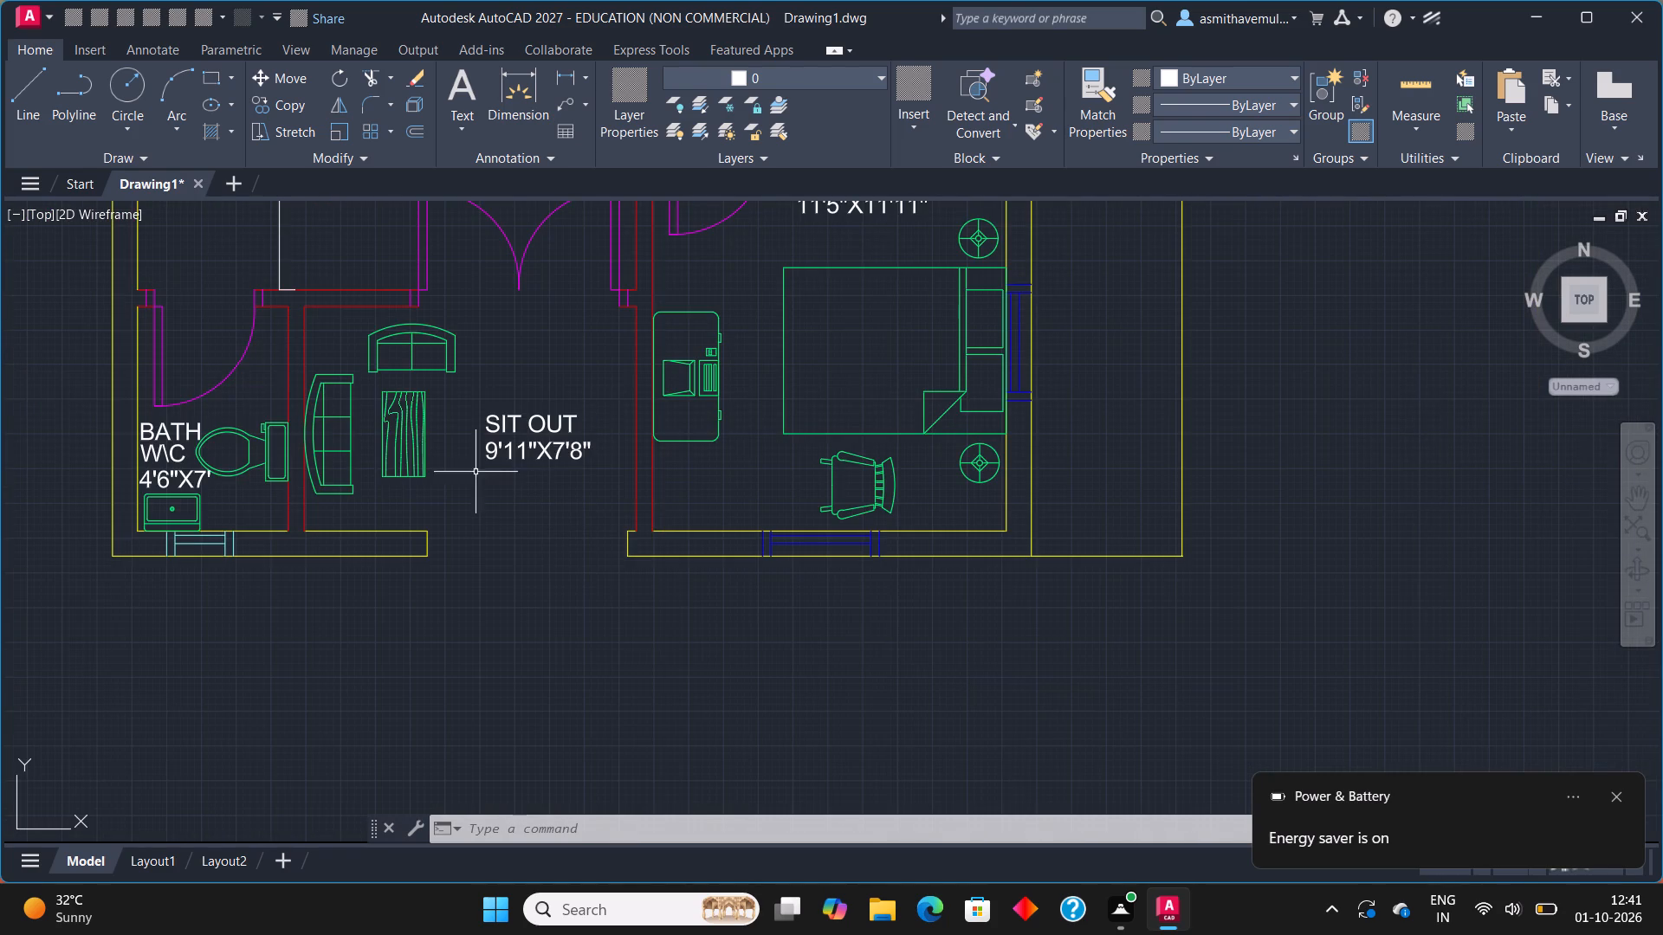
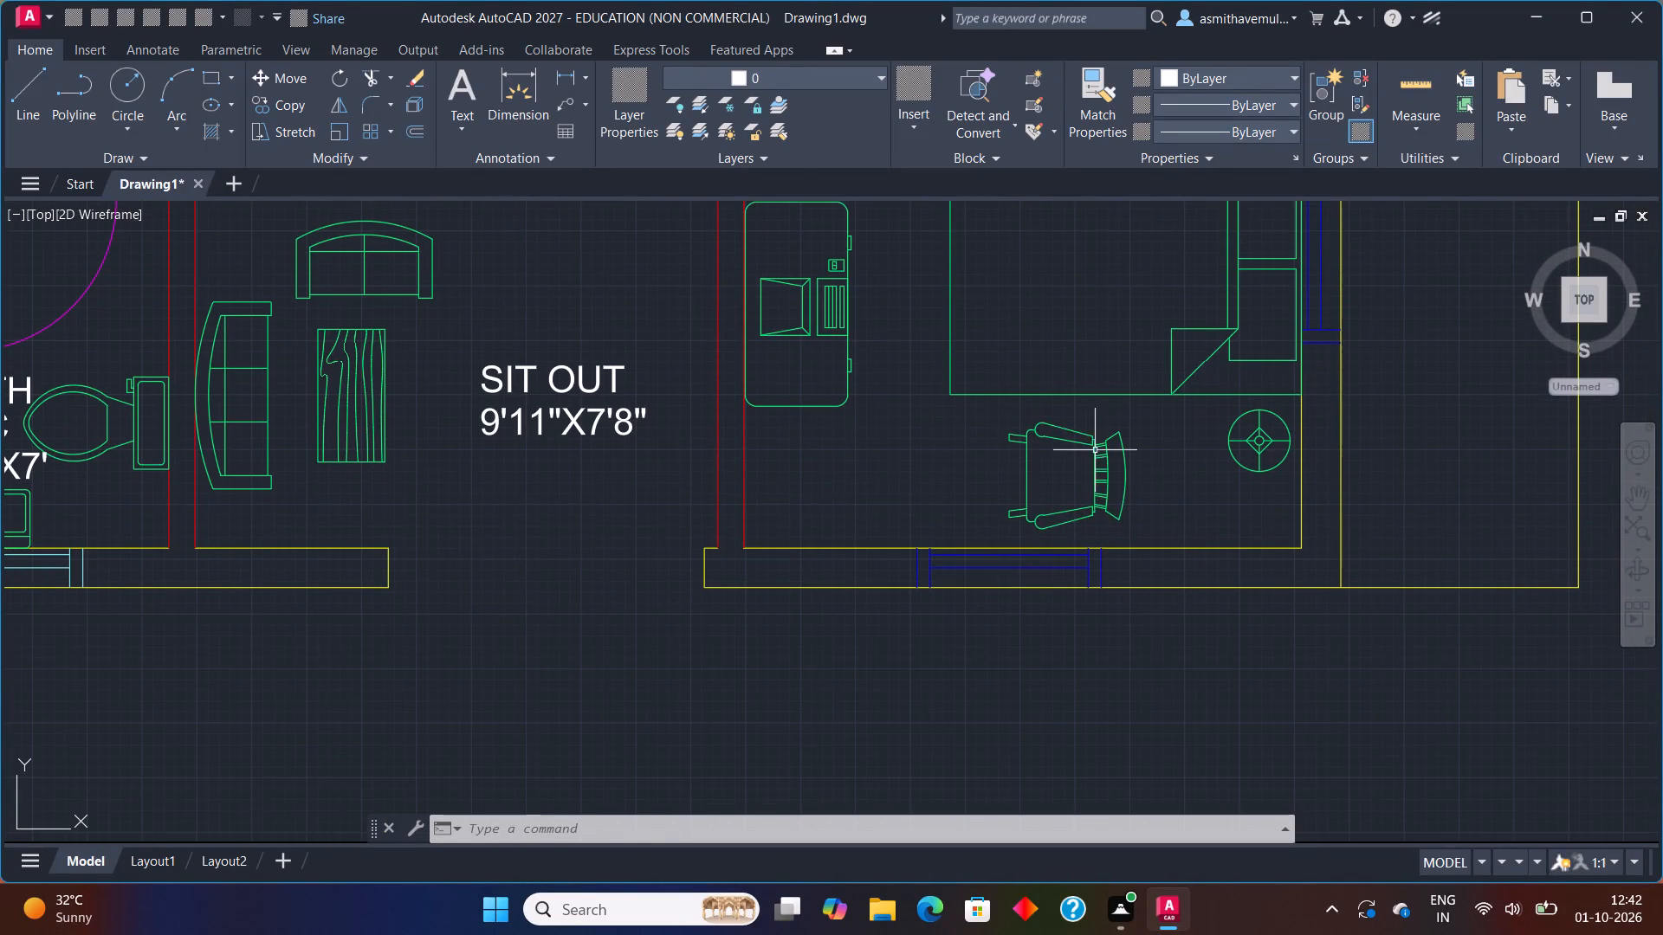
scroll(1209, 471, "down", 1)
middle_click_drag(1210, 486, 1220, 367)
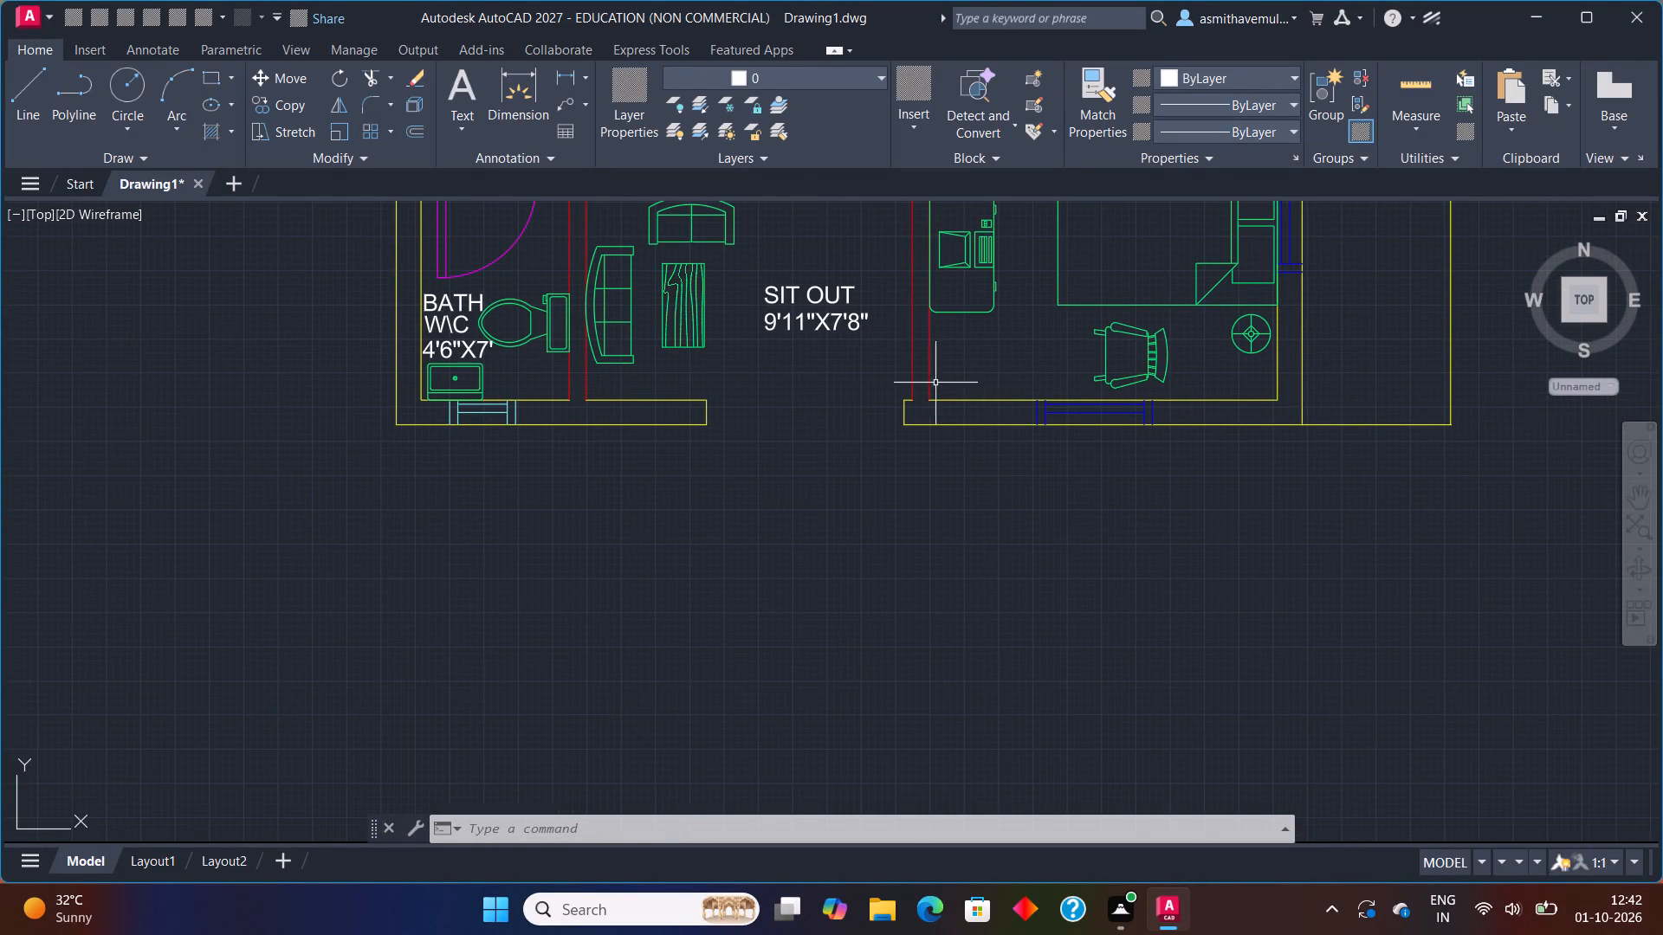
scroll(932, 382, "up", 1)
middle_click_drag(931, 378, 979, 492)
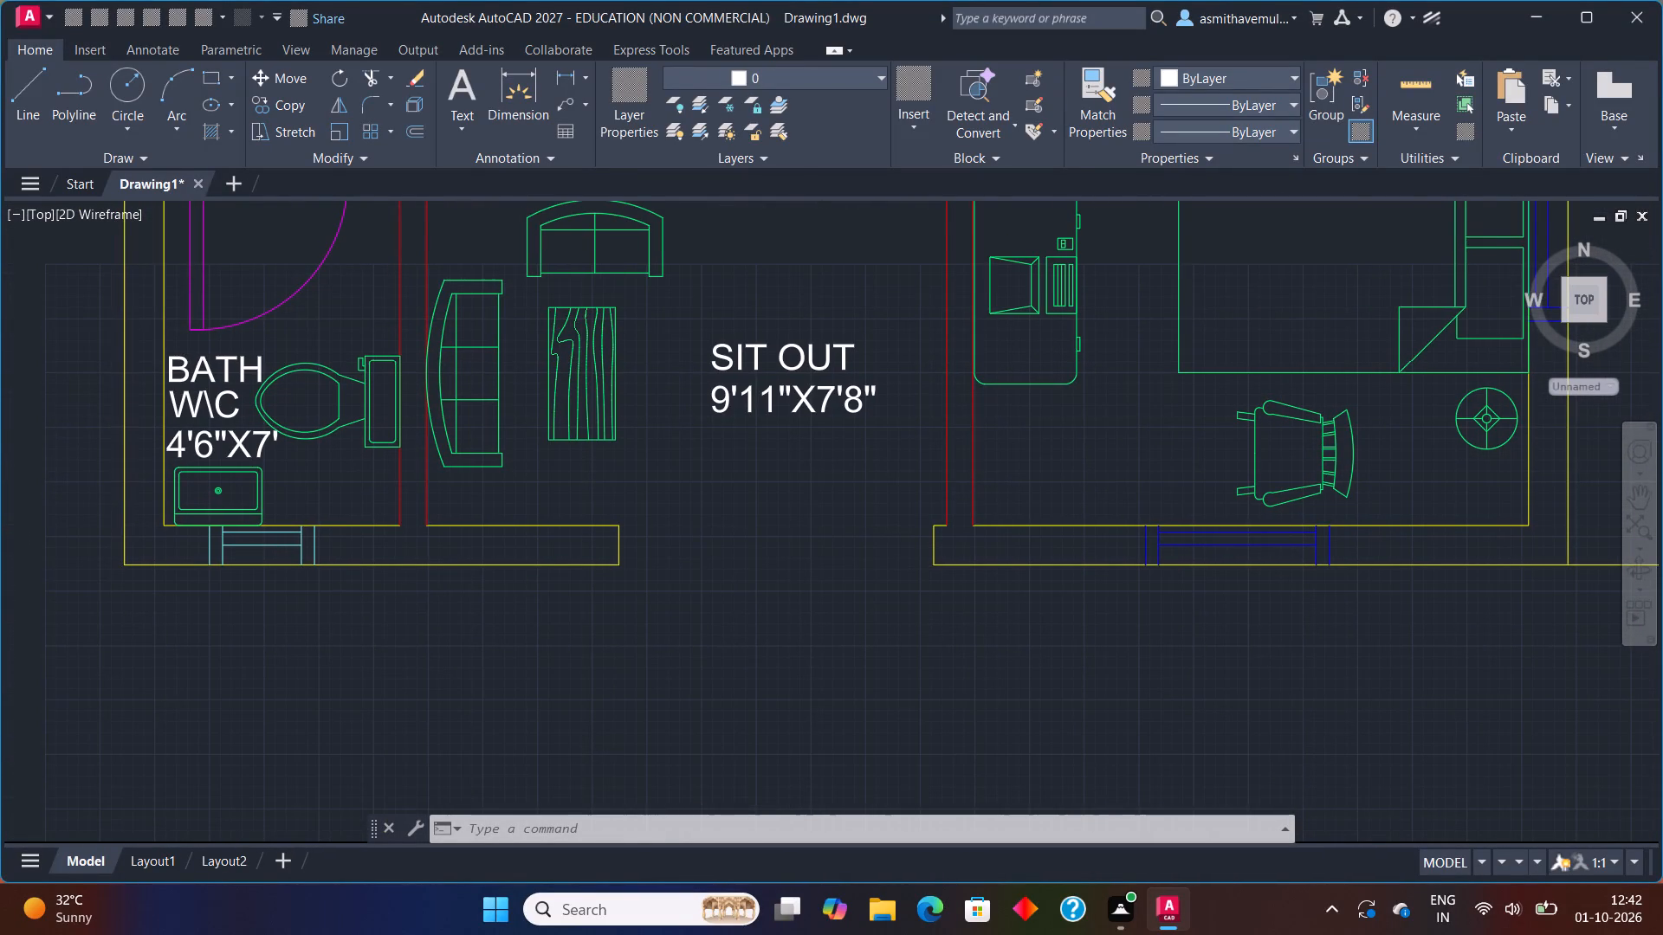
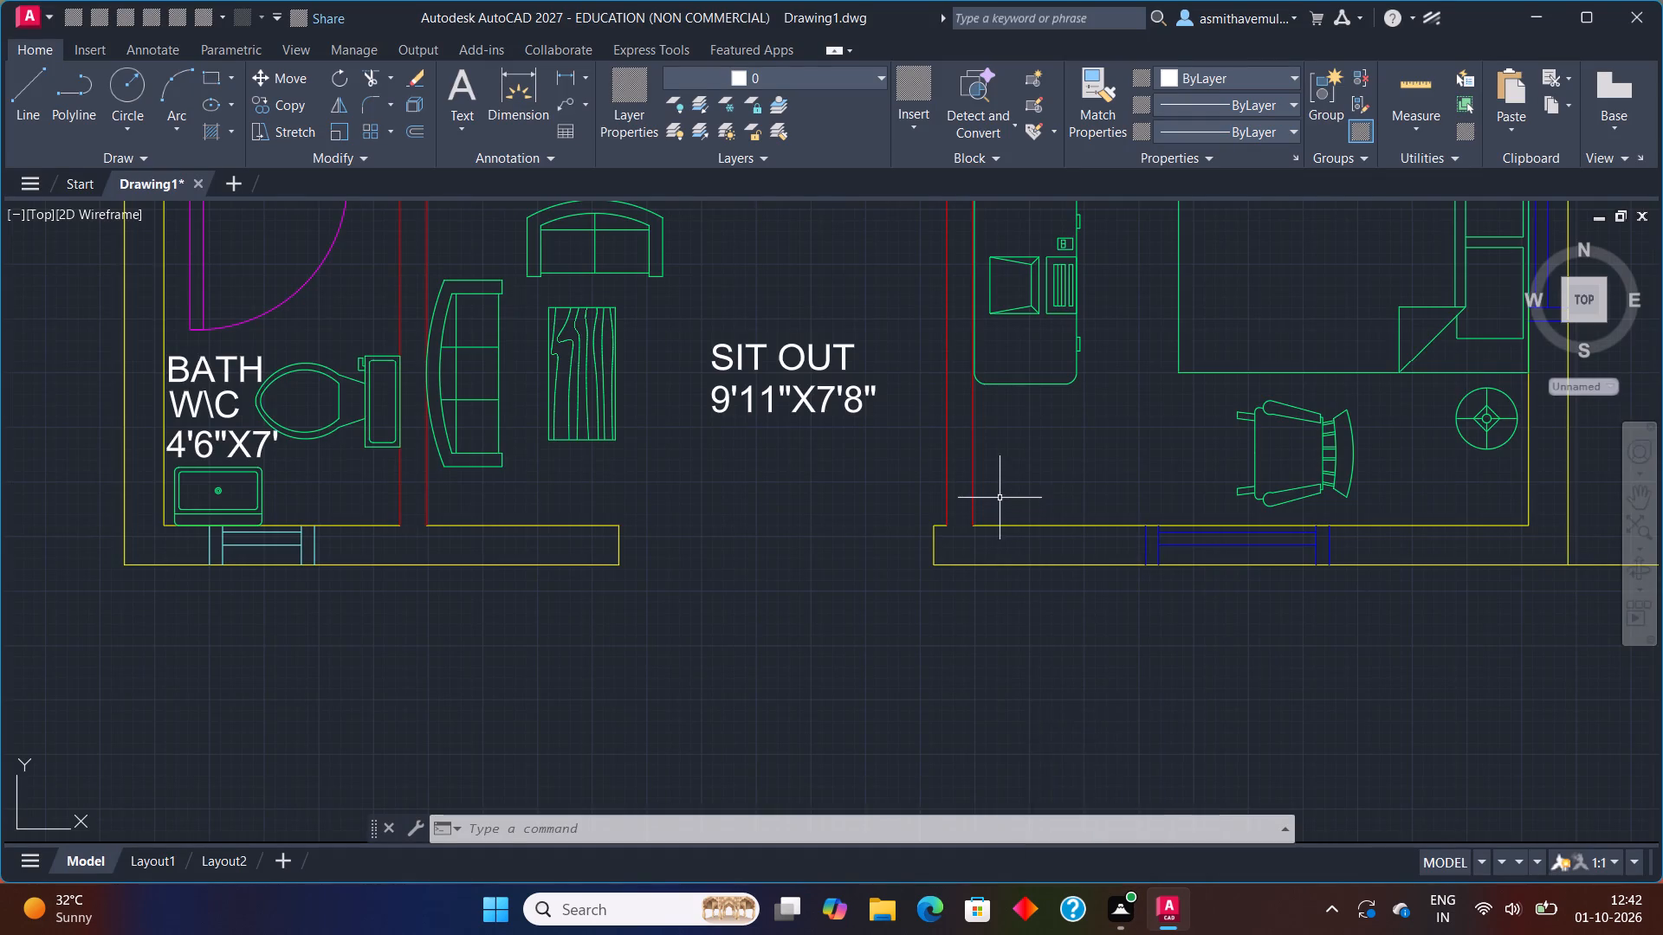
Examine the bath, the sit-out and the front wall opening of the floor plan.
scroll(999, 497, "down", 3)
scroll(991, 462, "up", 3)
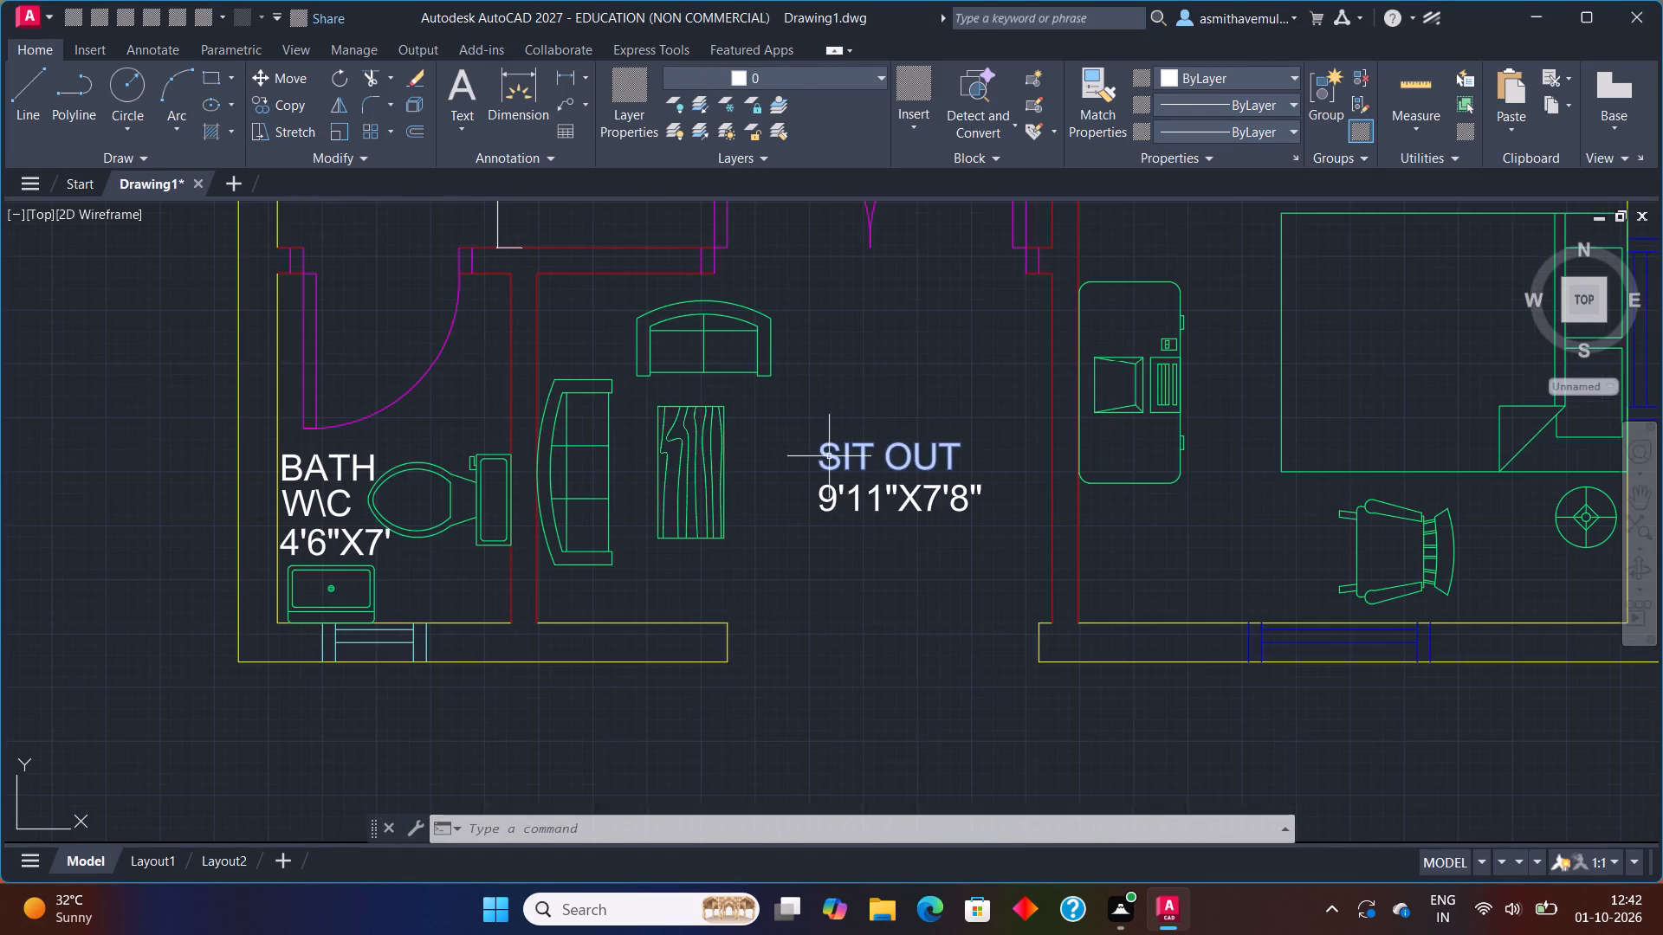
middle_click_drag(816, 451, 1014, 282)
scroll(768, 442, "up", 1)
scroll(686, 423, "up", 1)
middle_click_drag(686, 423, 838, 416)
scroll(482, 384, "down", 1)
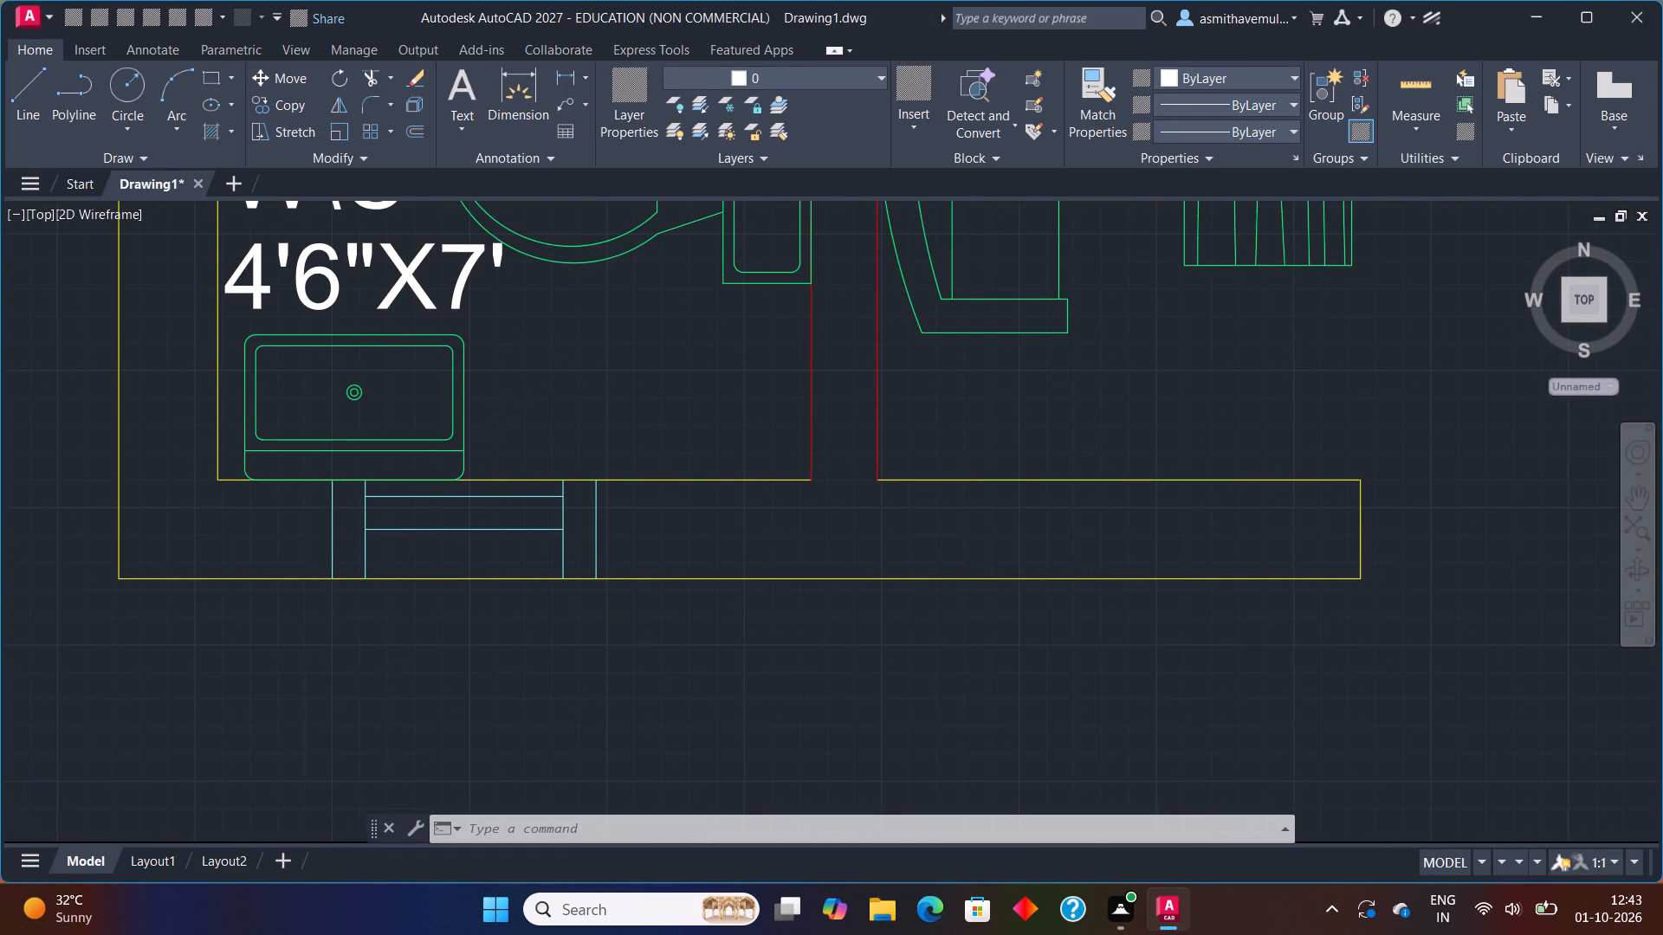
middle_click_drag(489, 371, 536, 494)
scroll(609, 403, "down", 1)
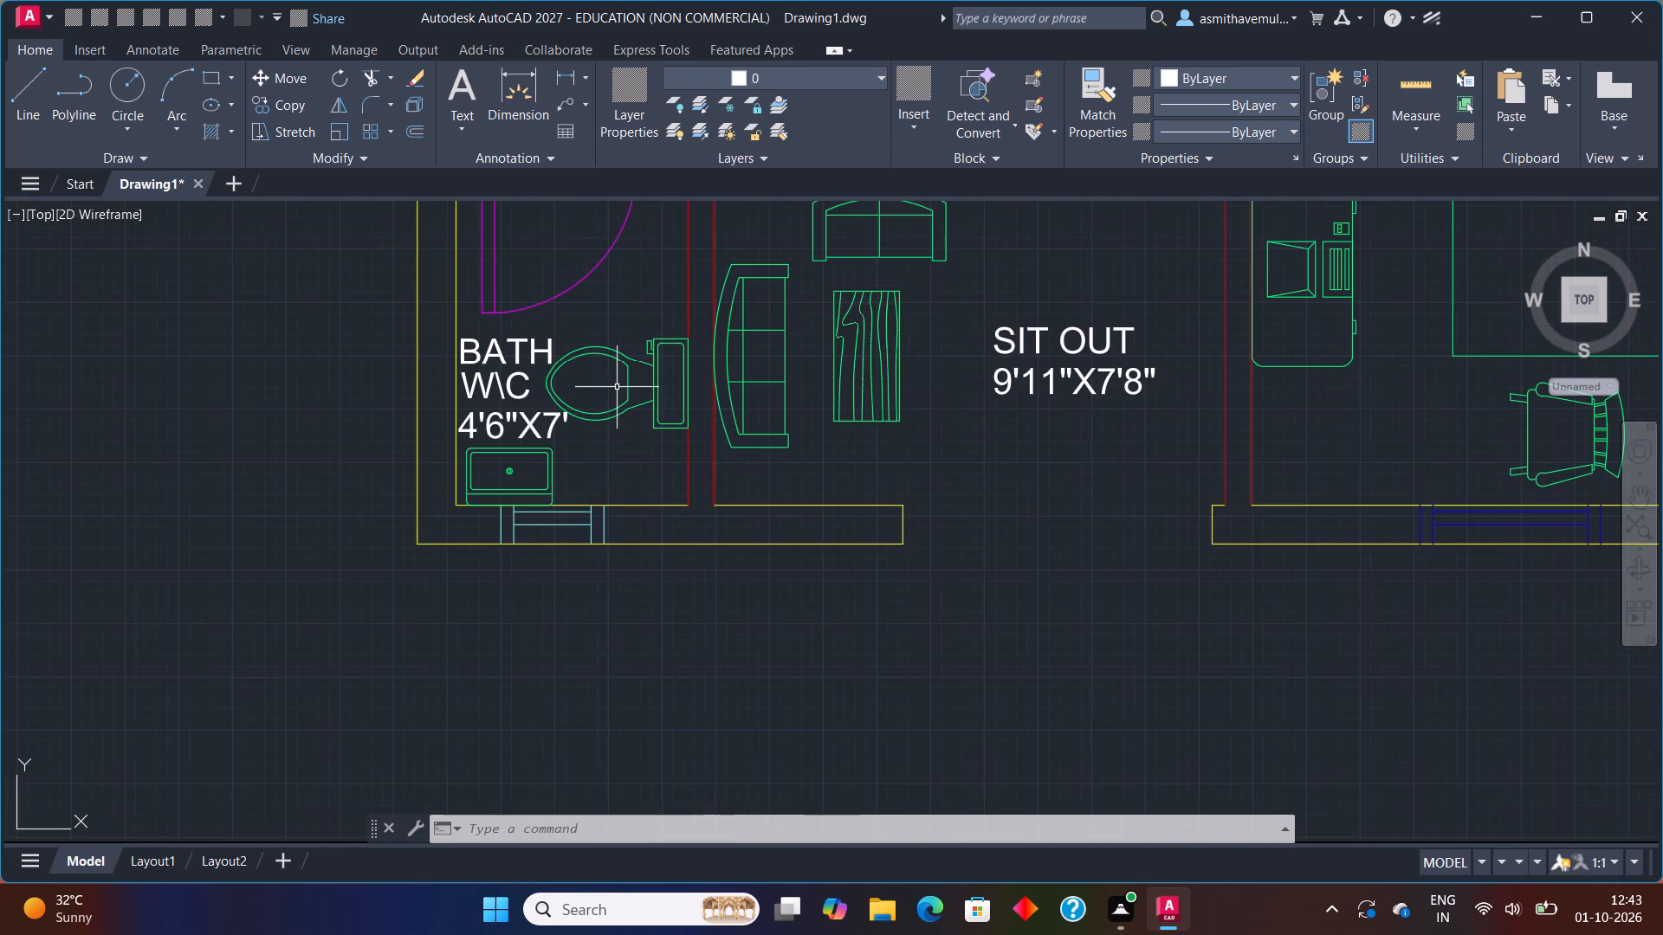
scroll(618, 386, "down", 1)
scroll(626, 363, "up", 1)
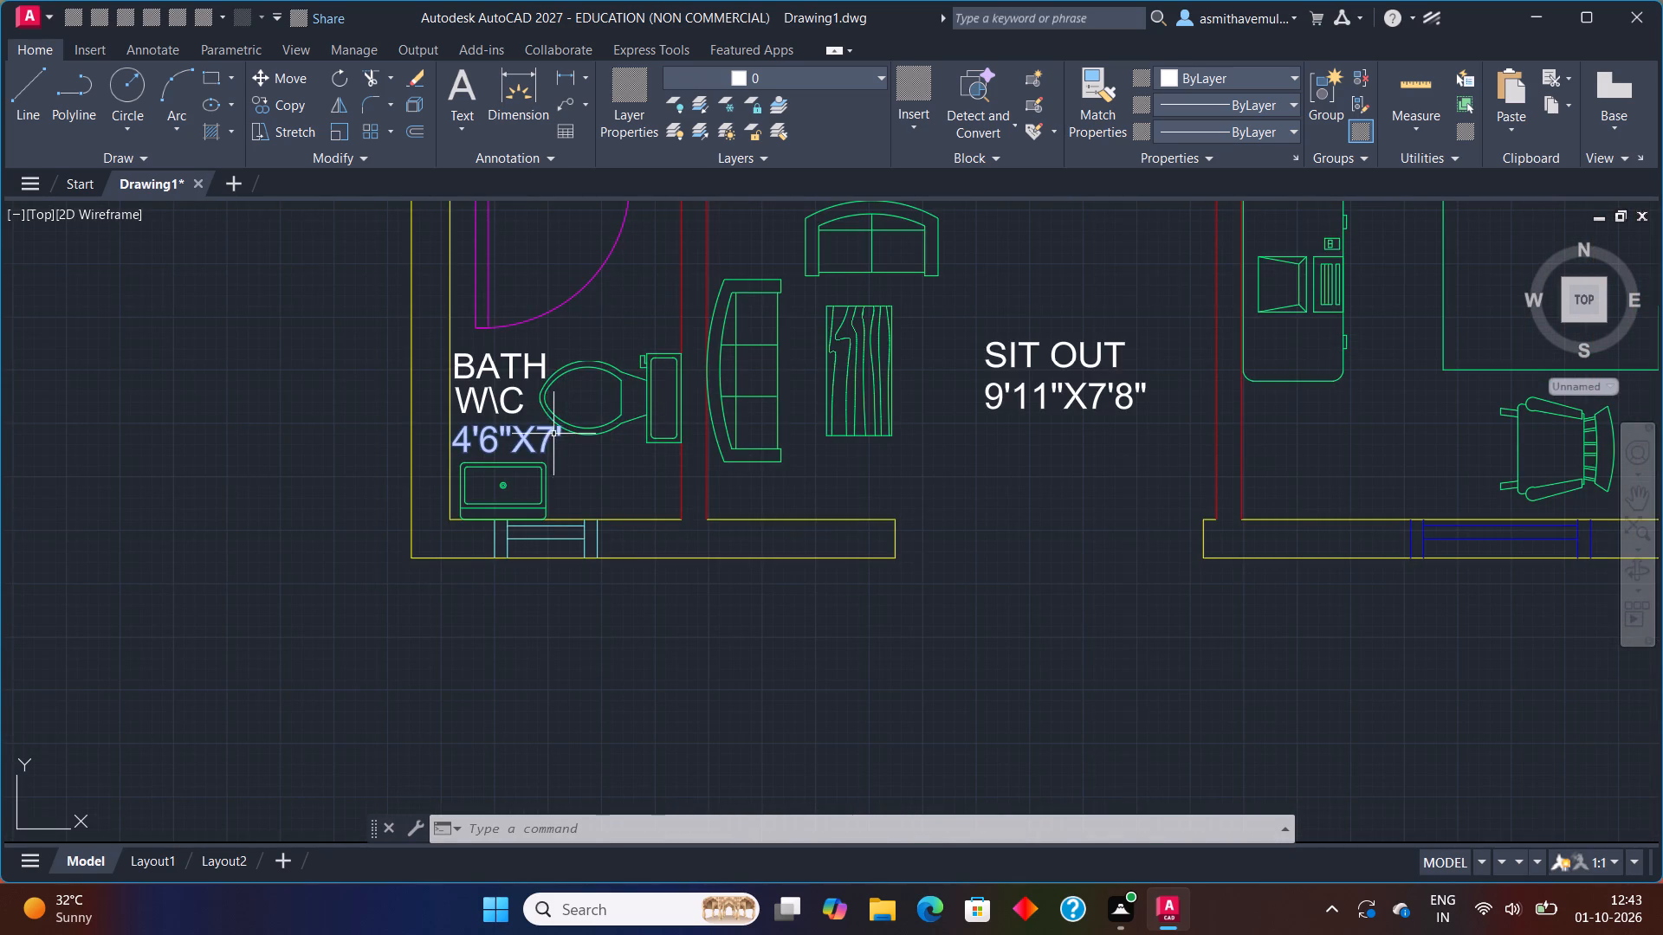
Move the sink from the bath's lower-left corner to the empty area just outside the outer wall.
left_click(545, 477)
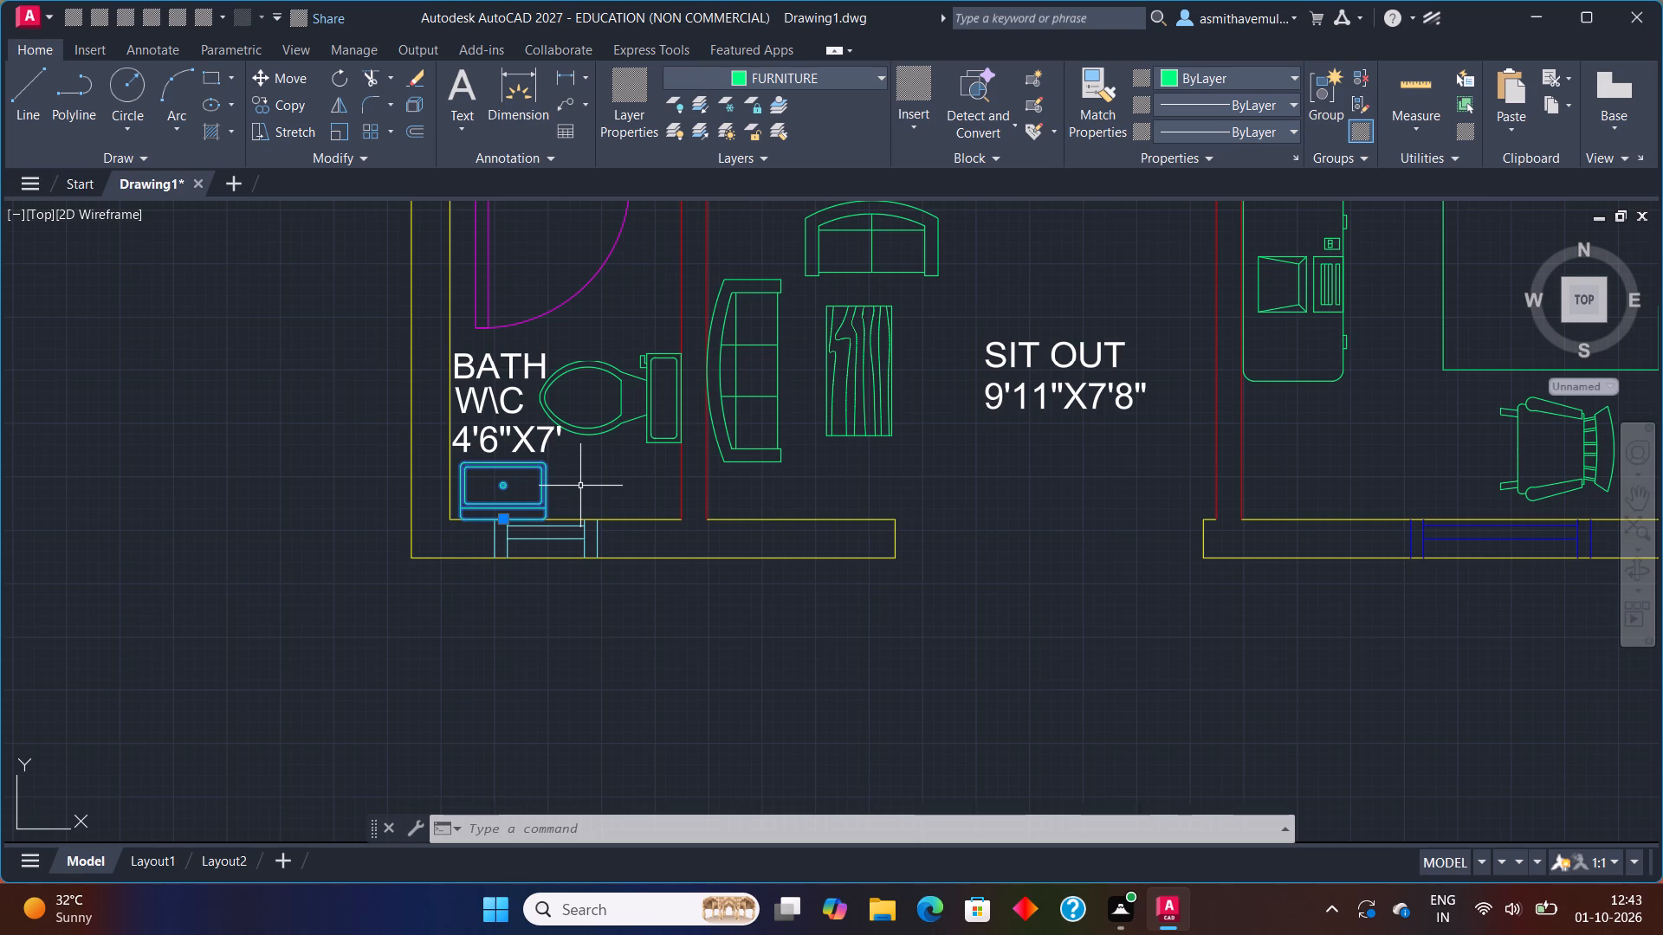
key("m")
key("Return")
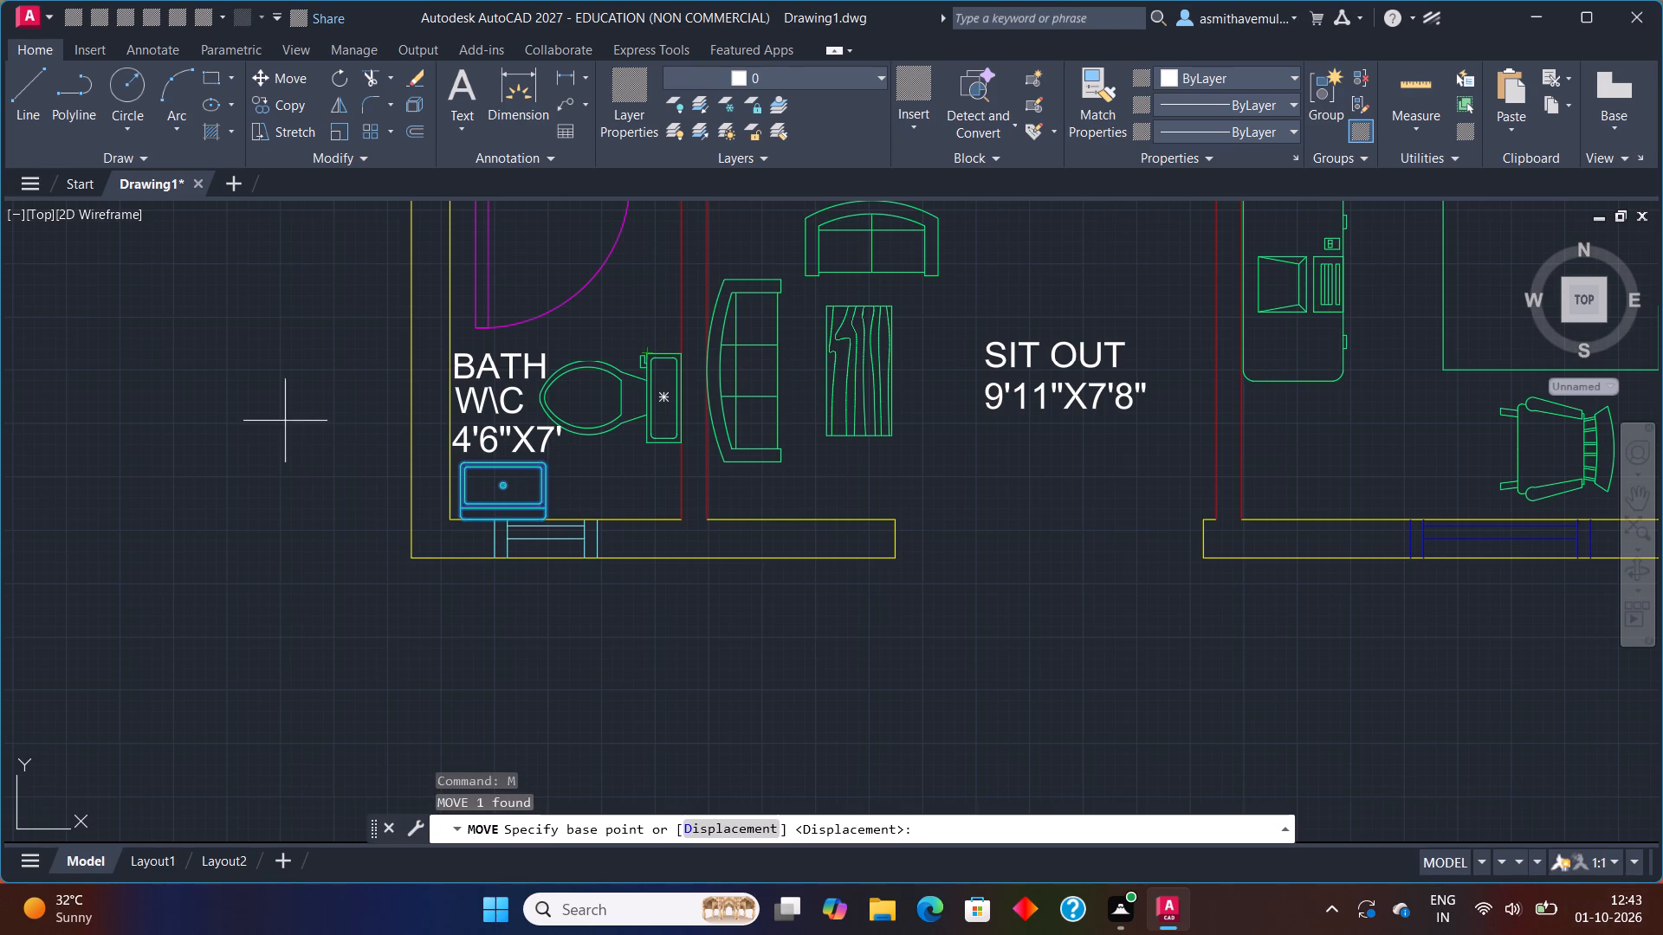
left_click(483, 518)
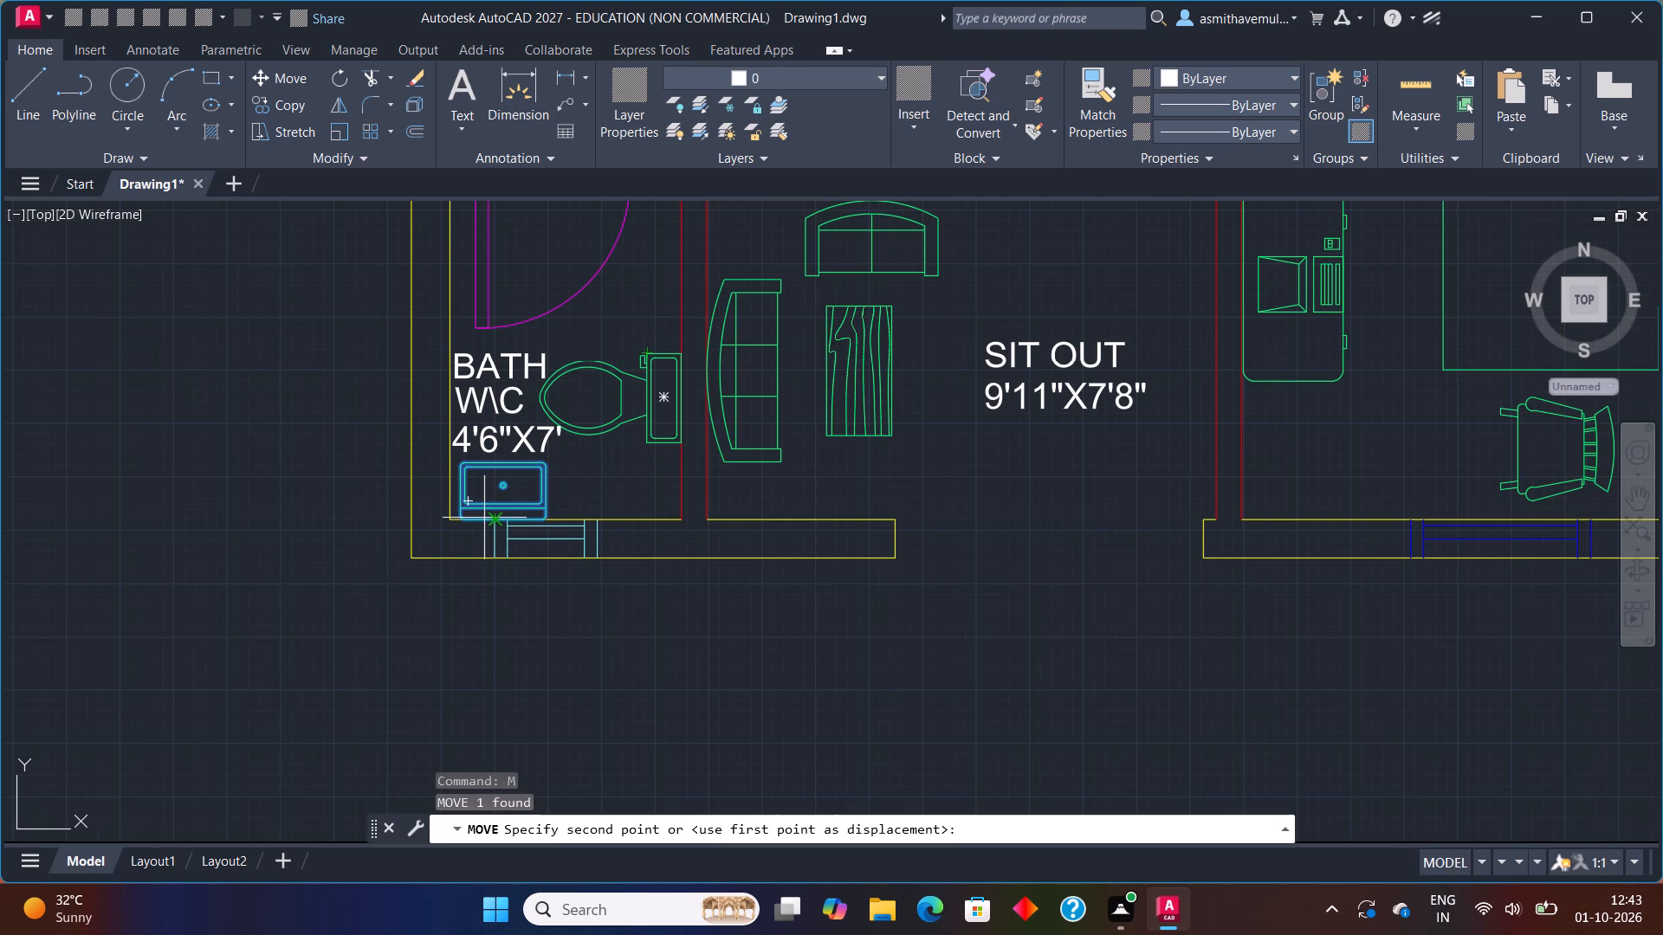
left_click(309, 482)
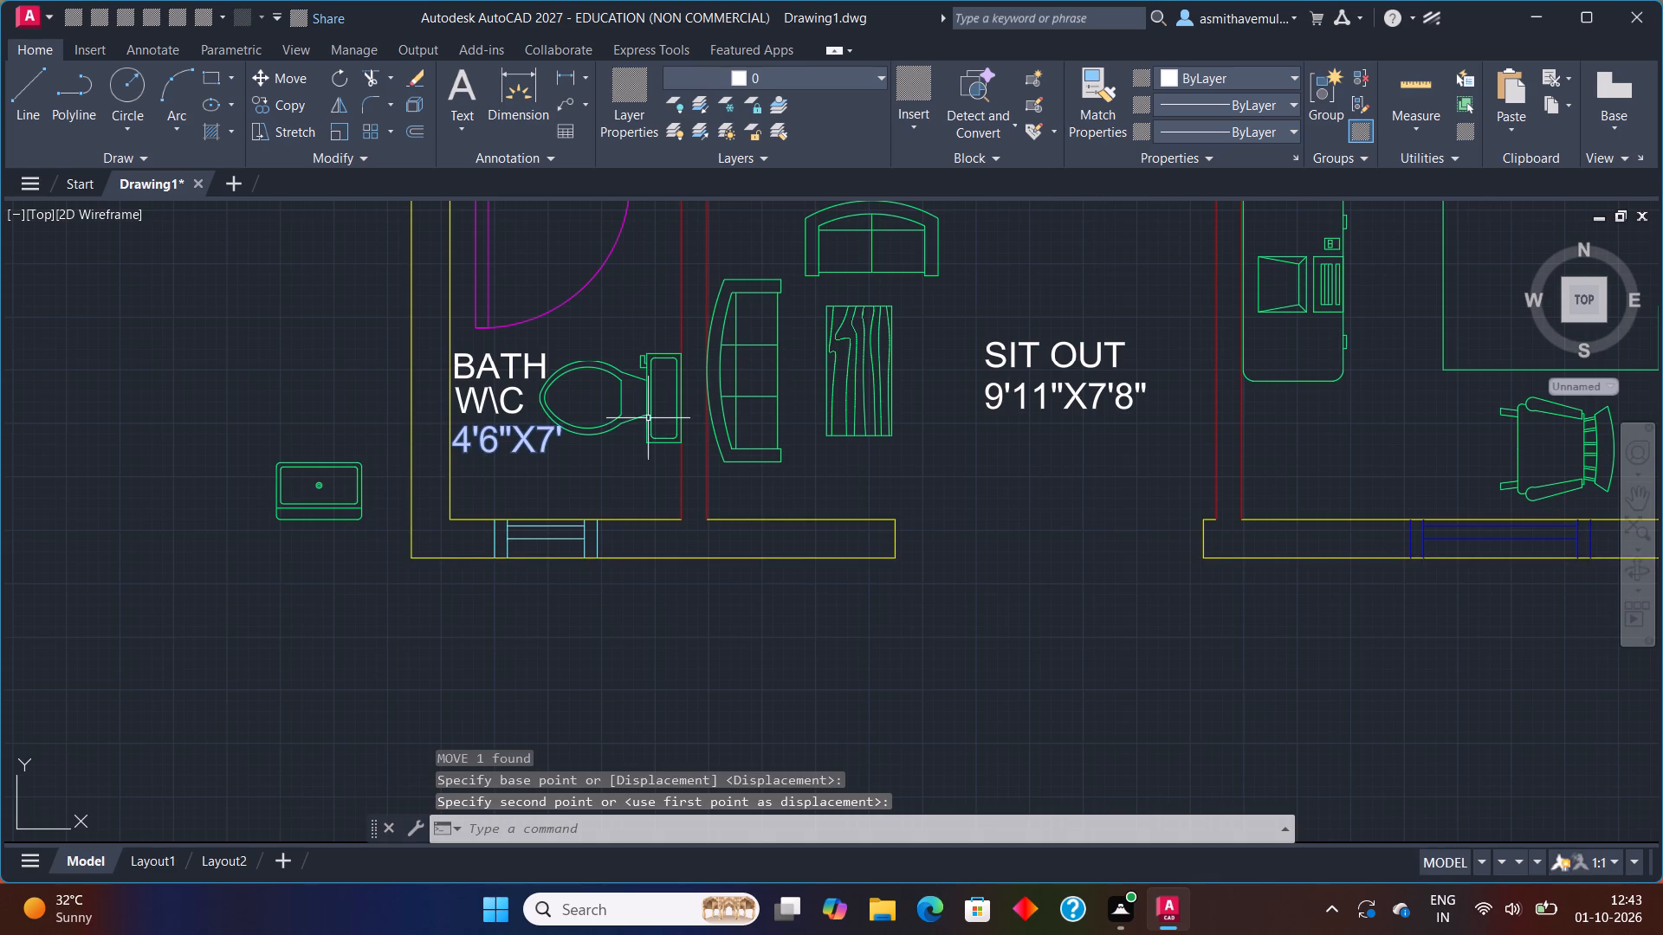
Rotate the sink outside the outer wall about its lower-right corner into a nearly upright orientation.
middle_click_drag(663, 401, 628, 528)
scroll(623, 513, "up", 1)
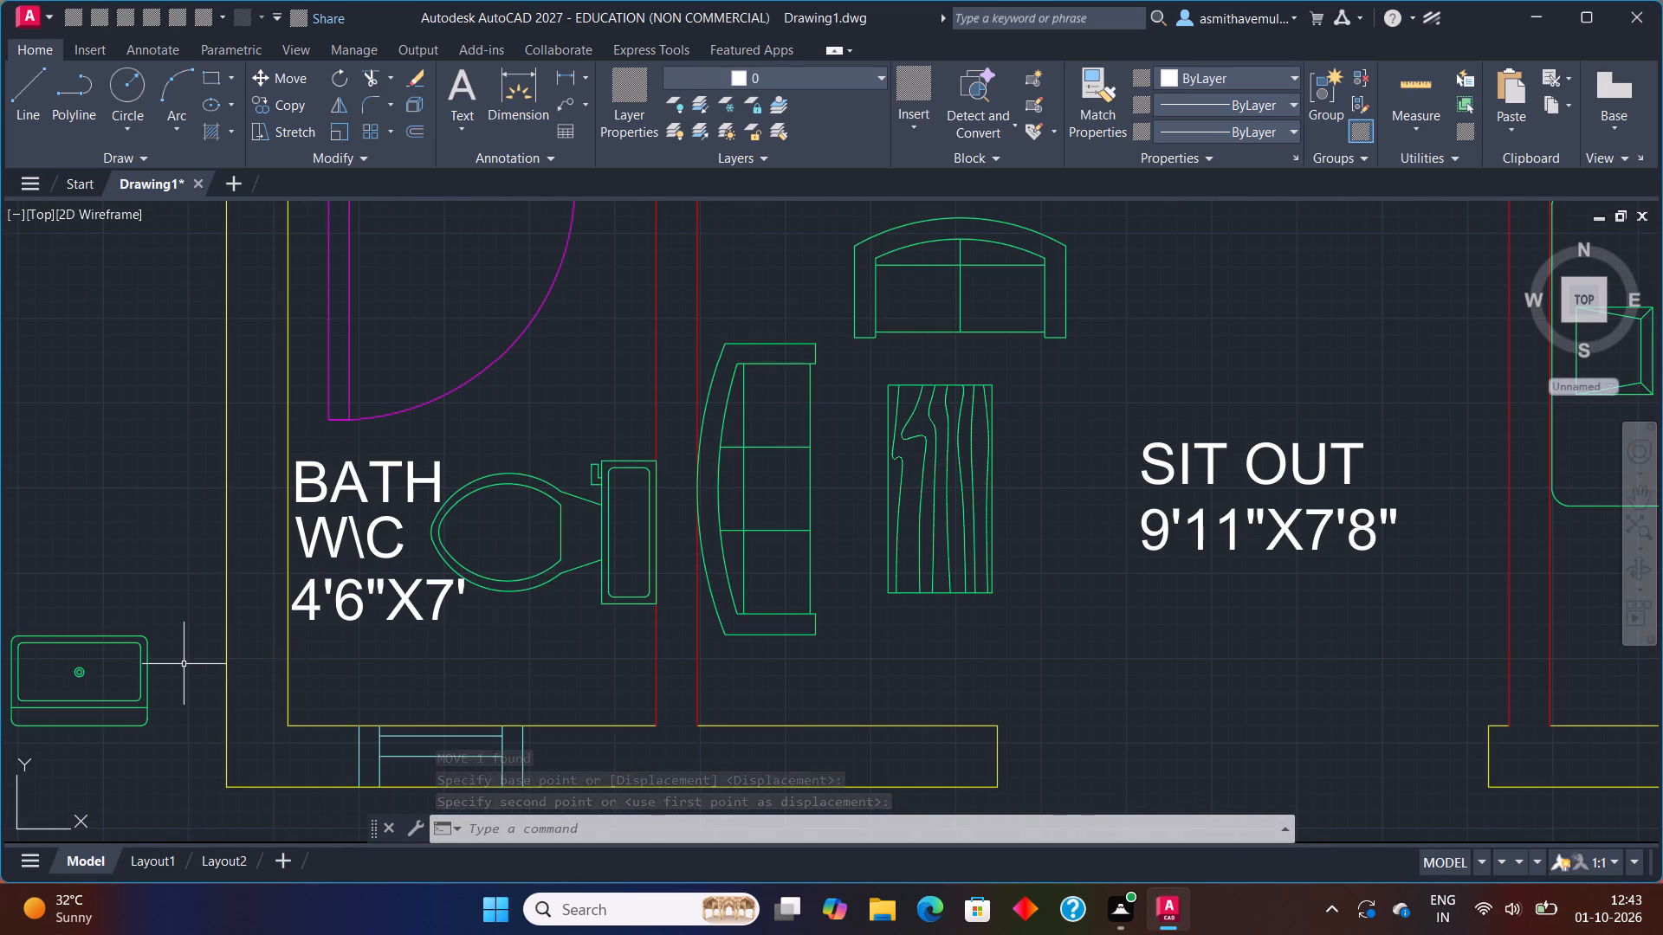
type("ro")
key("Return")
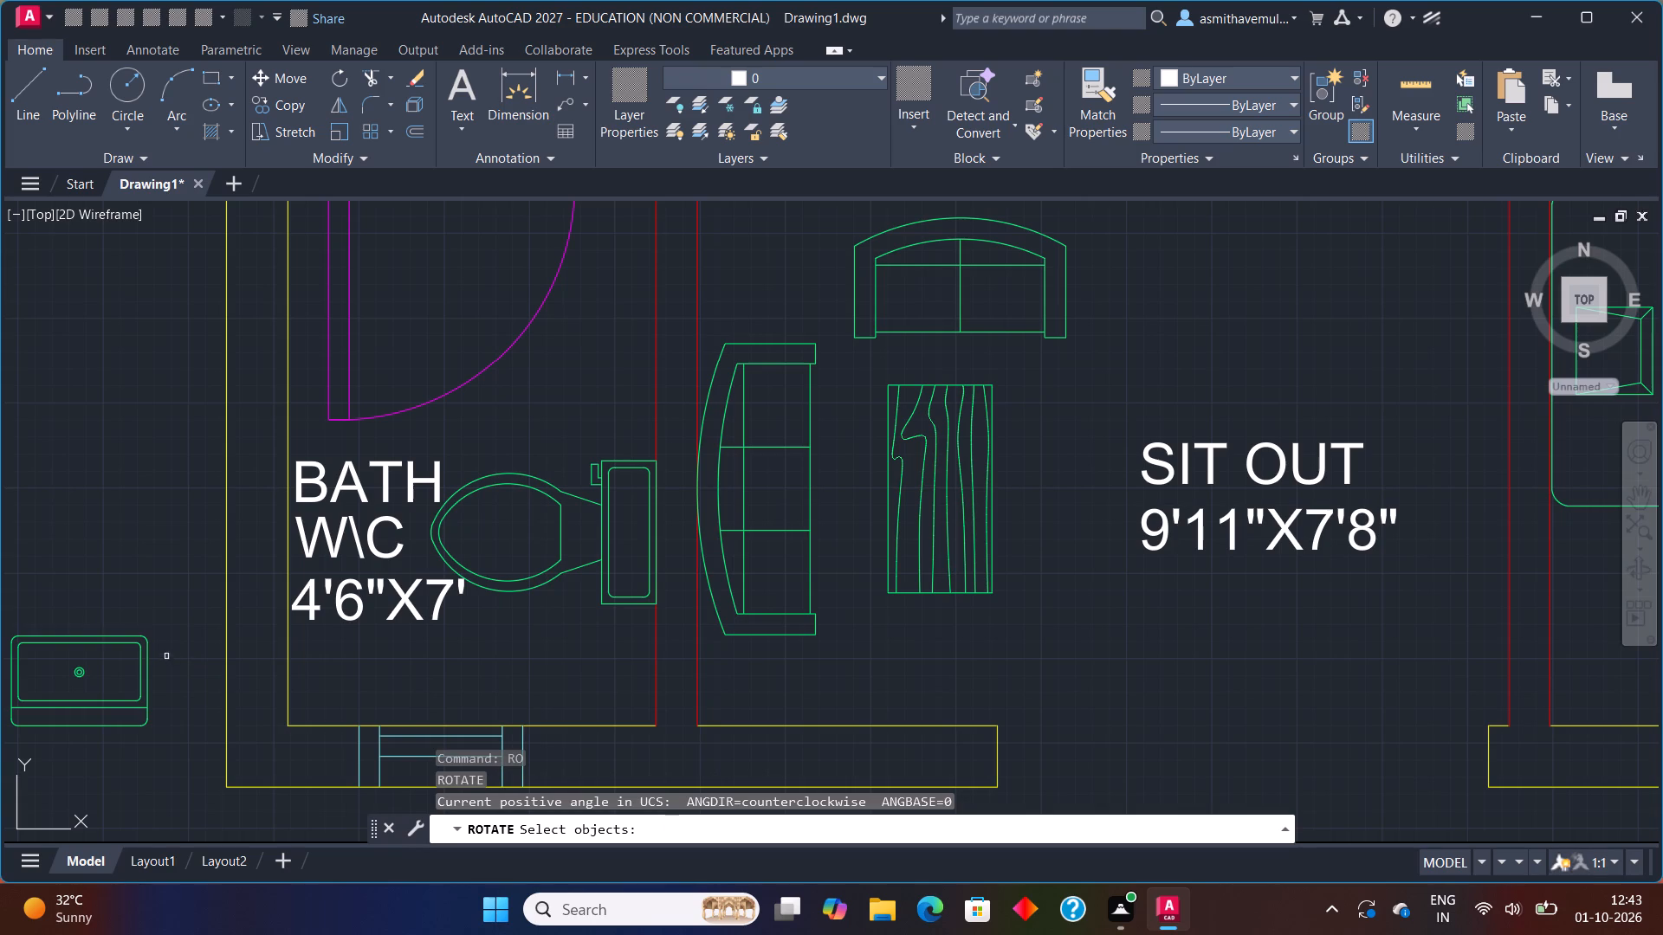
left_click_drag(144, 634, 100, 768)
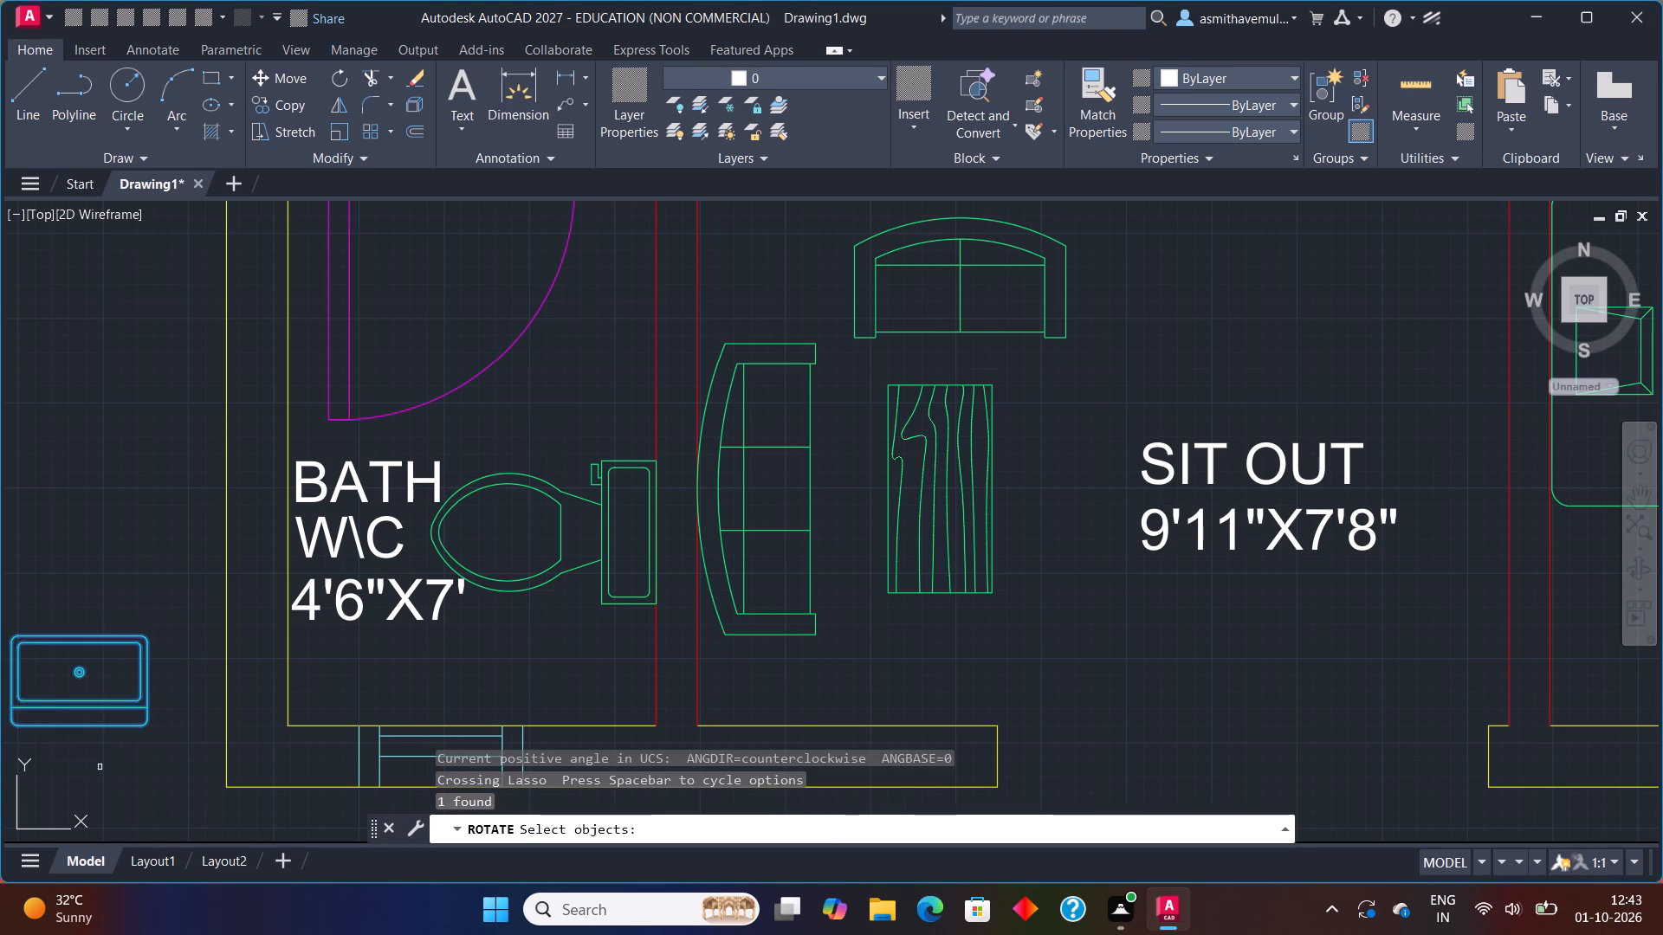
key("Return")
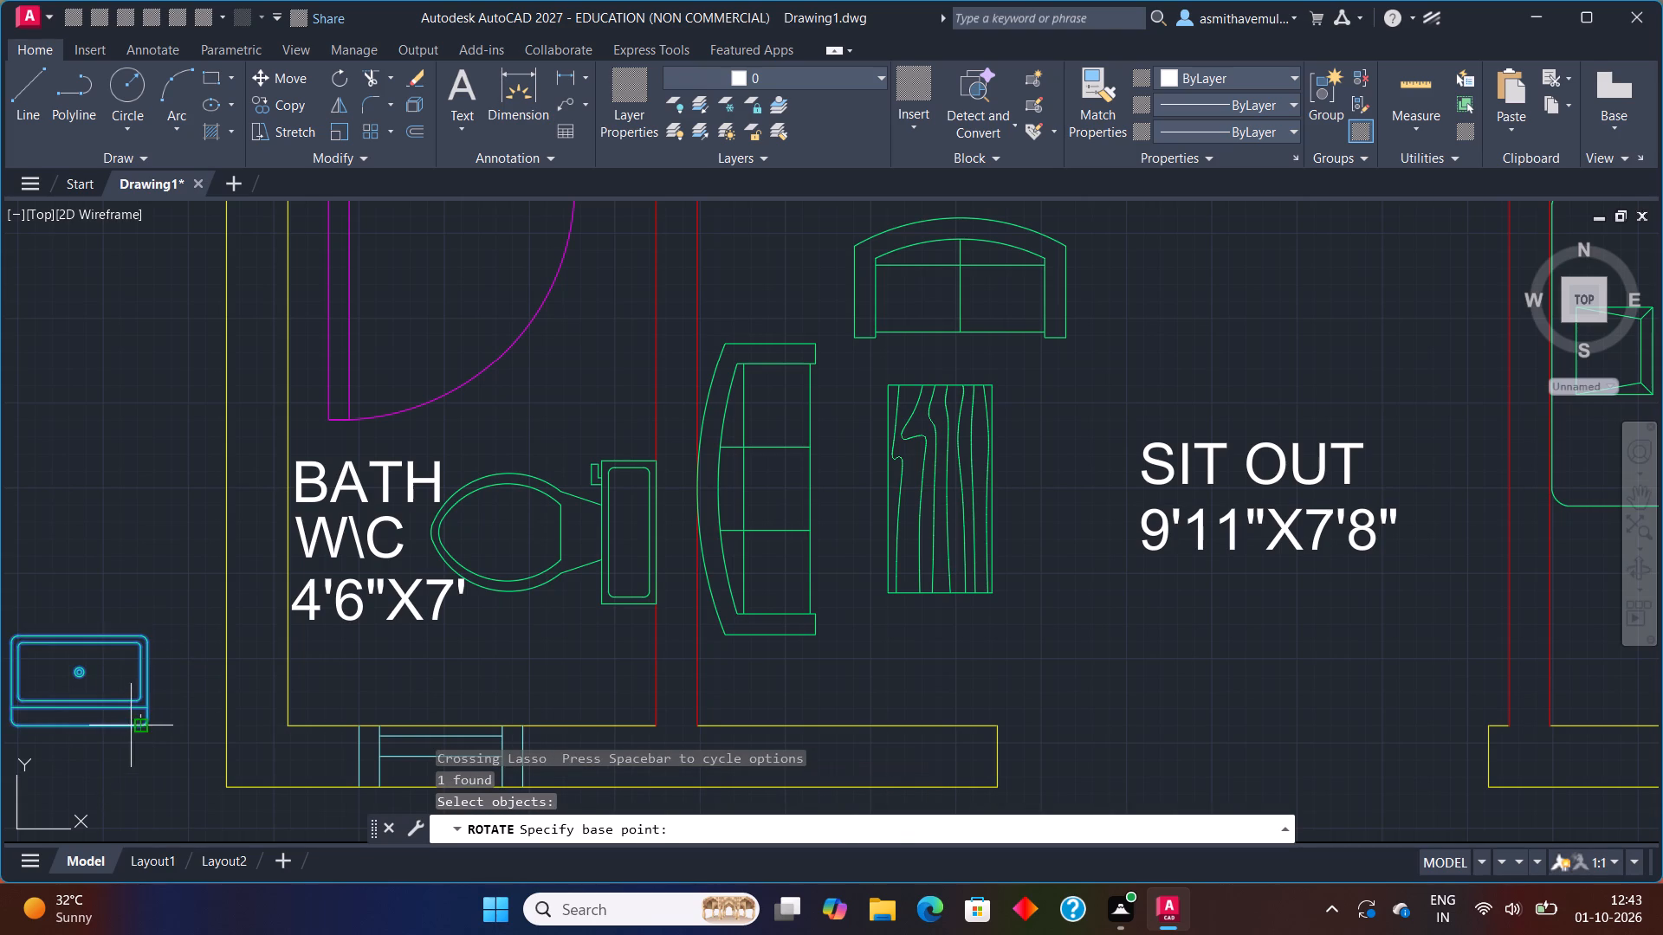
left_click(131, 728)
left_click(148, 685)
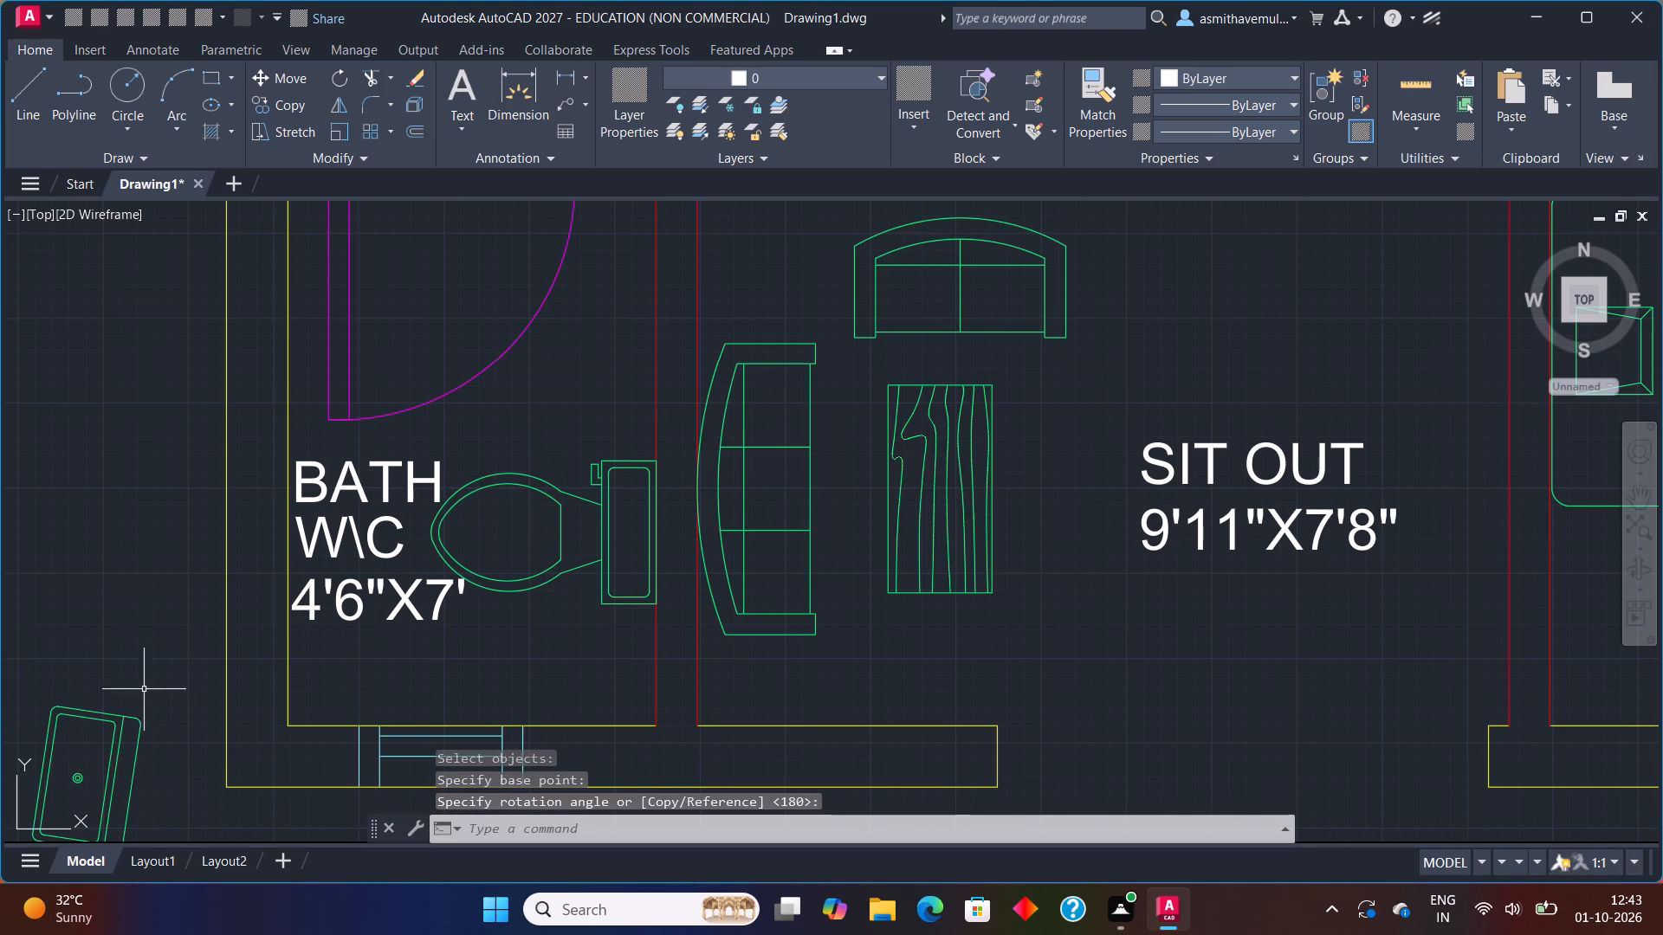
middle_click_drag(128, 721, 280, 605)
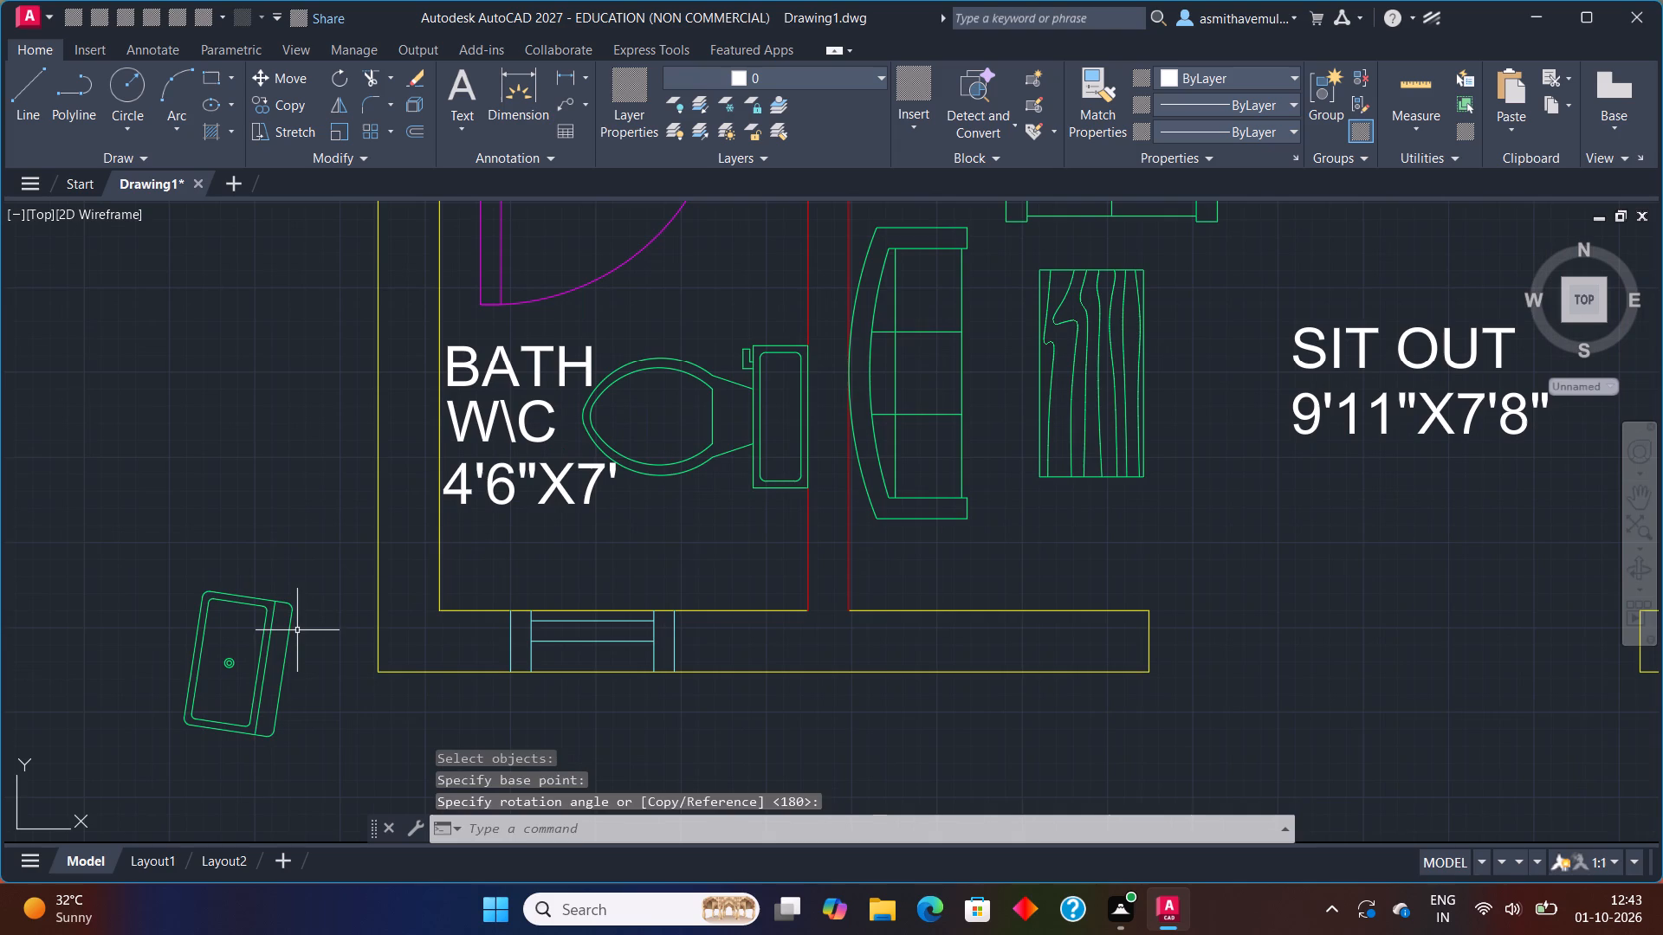
Erase the tilted sink outside the outer wall.
left_click_drag(298, 633, 165, 710)
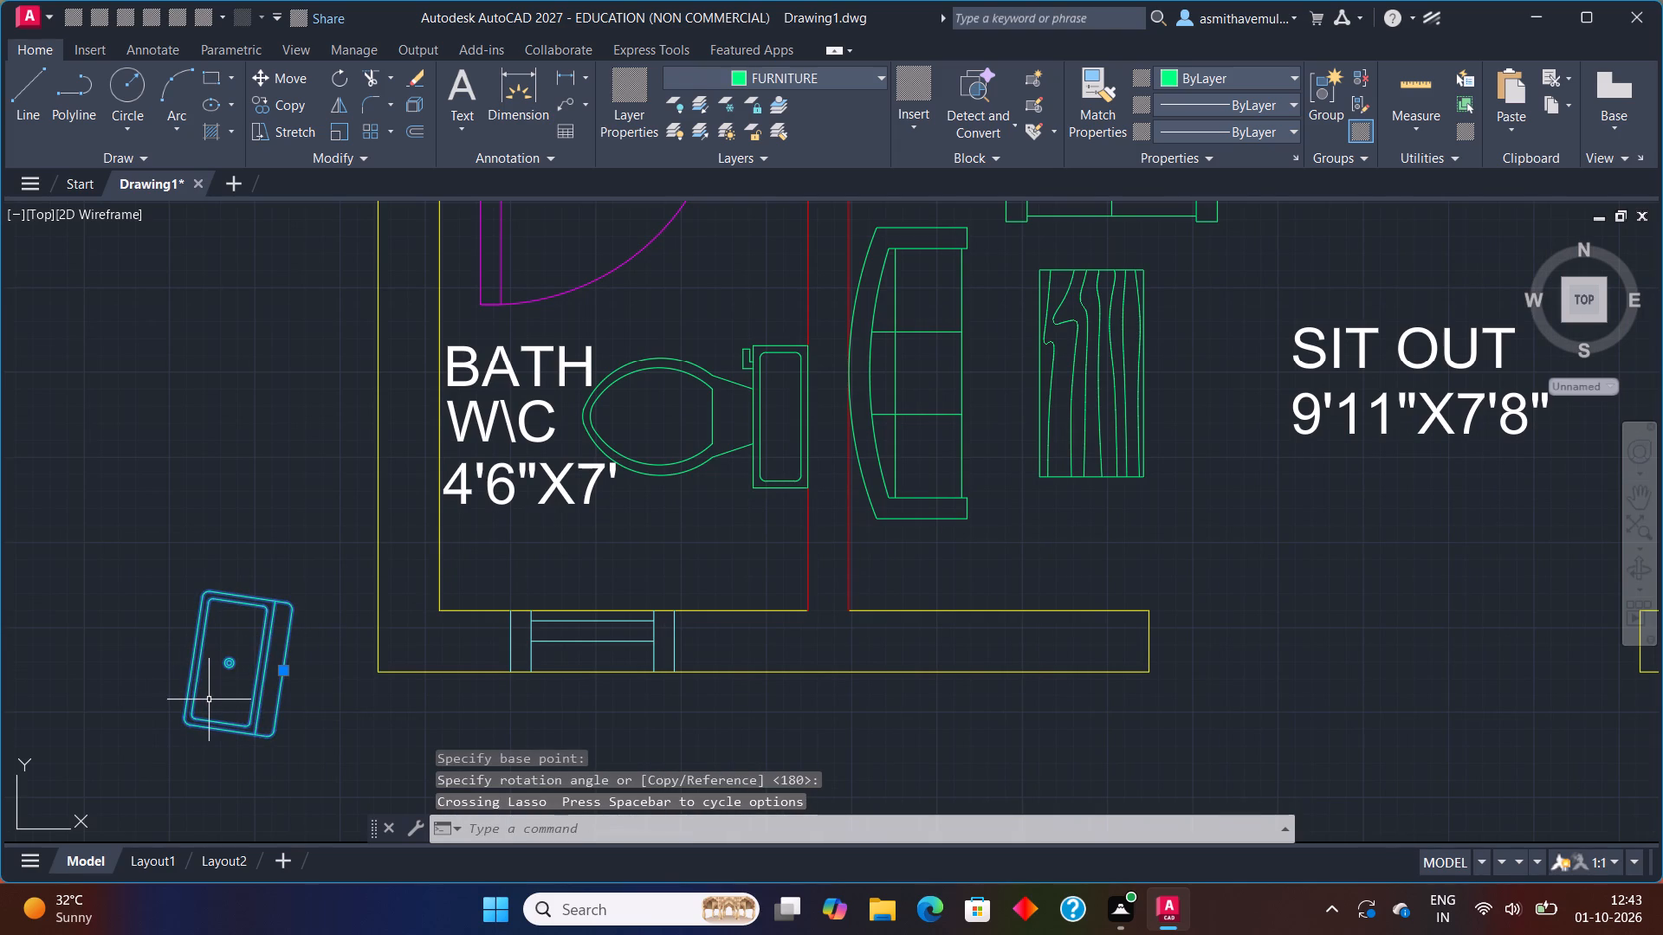
key("Delete")
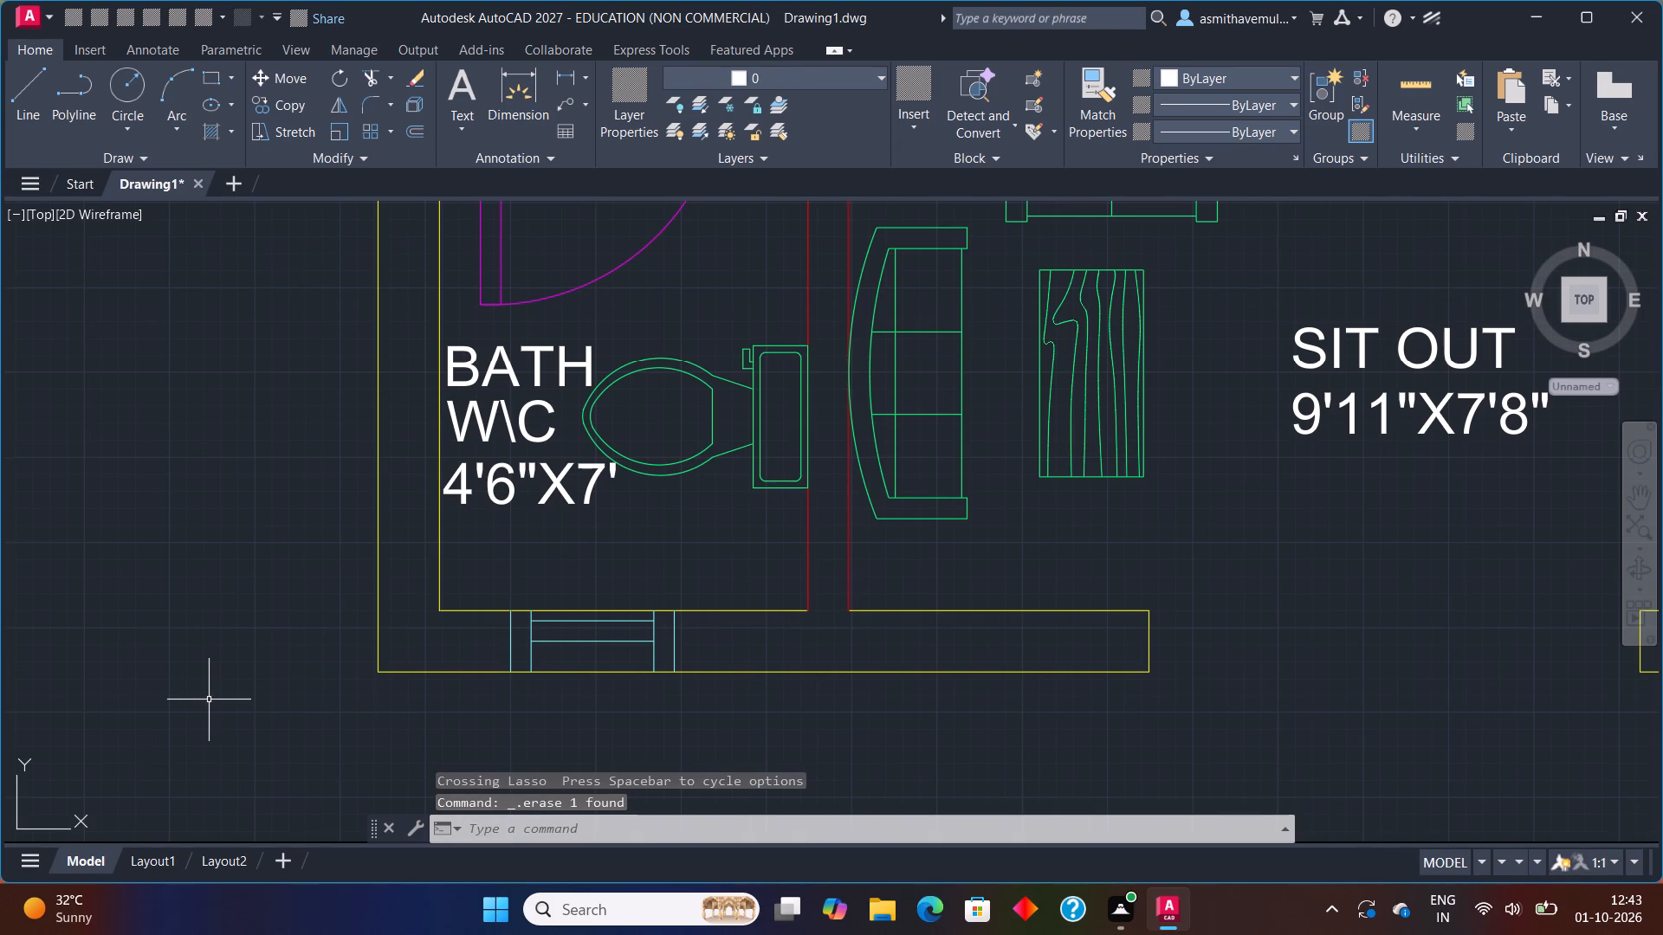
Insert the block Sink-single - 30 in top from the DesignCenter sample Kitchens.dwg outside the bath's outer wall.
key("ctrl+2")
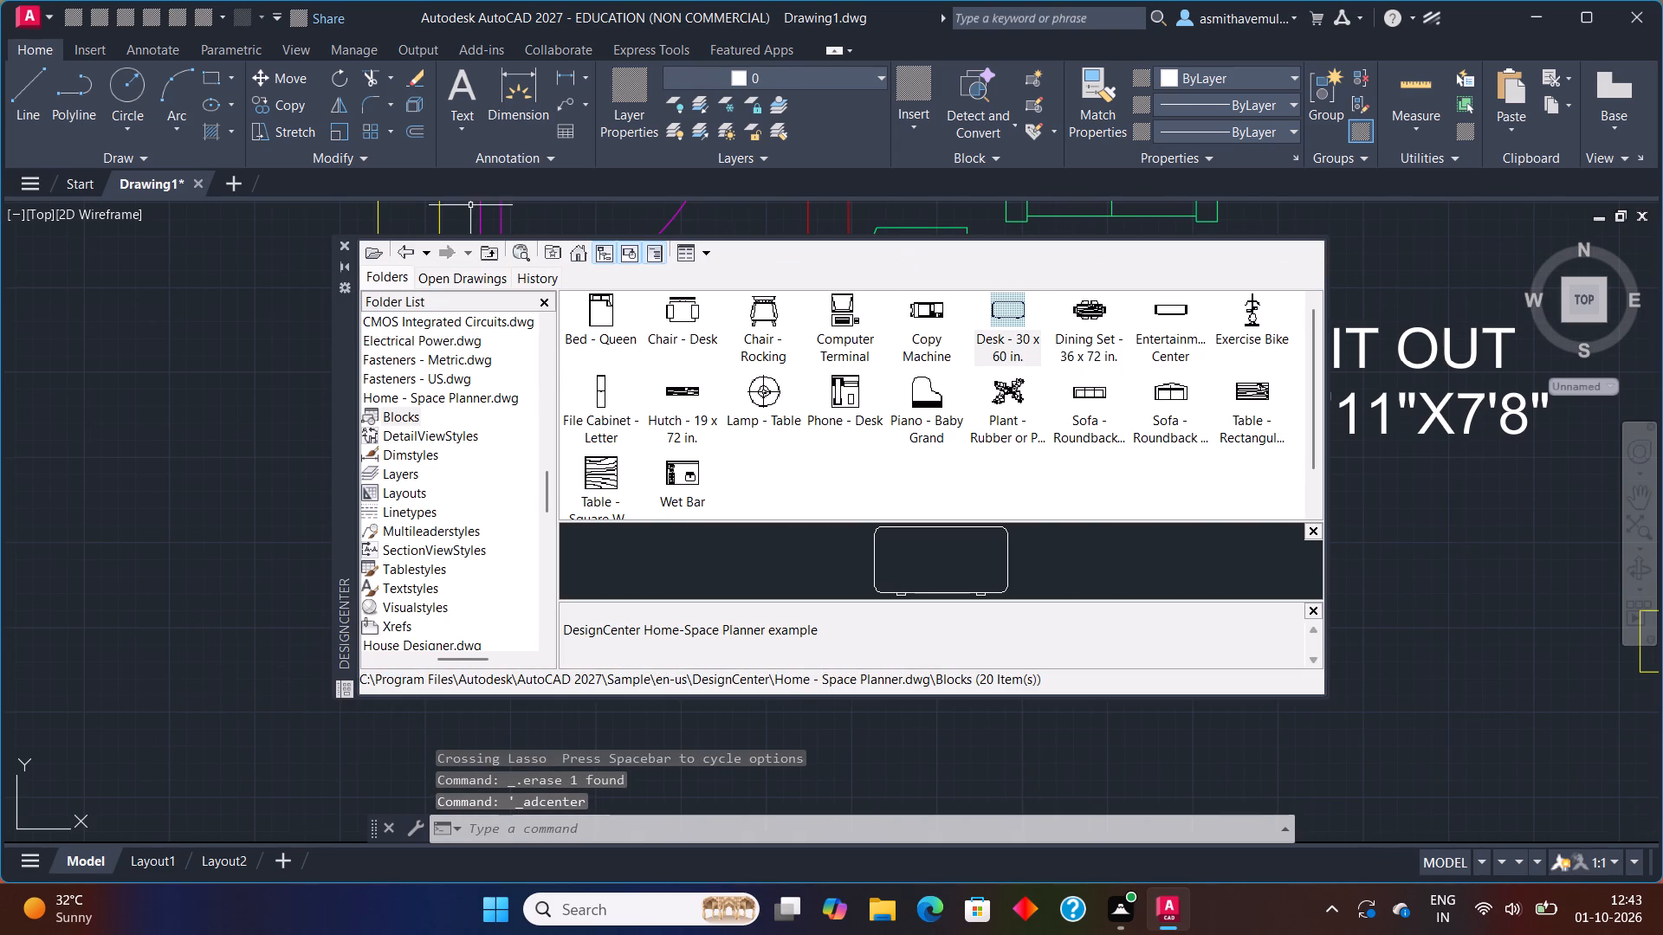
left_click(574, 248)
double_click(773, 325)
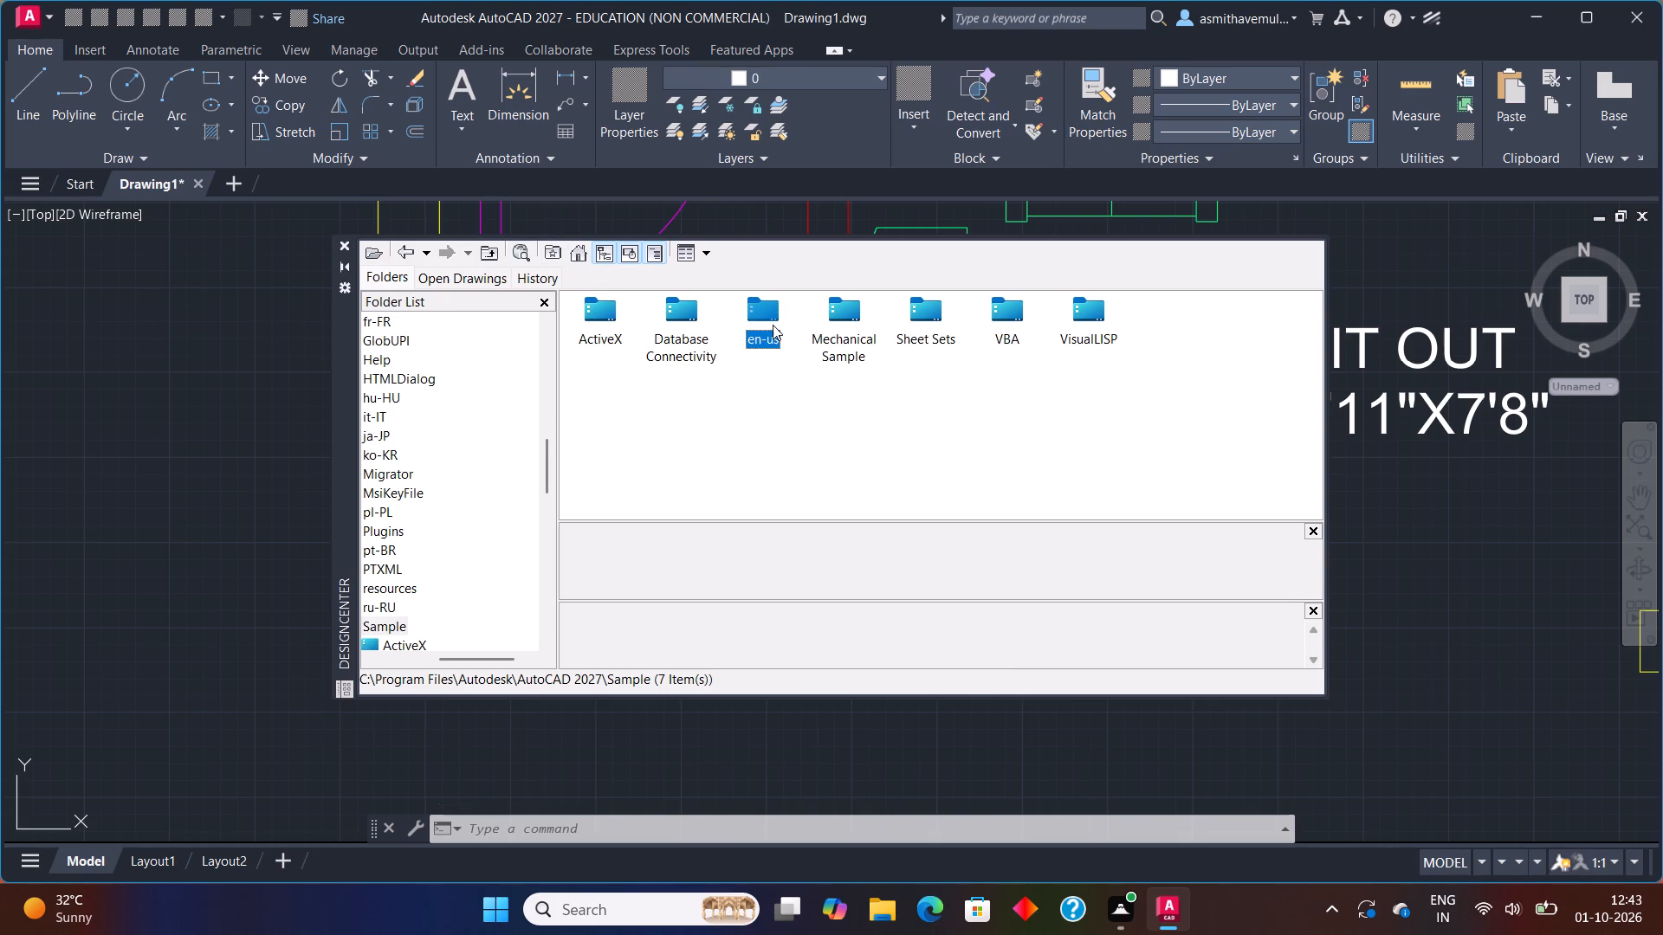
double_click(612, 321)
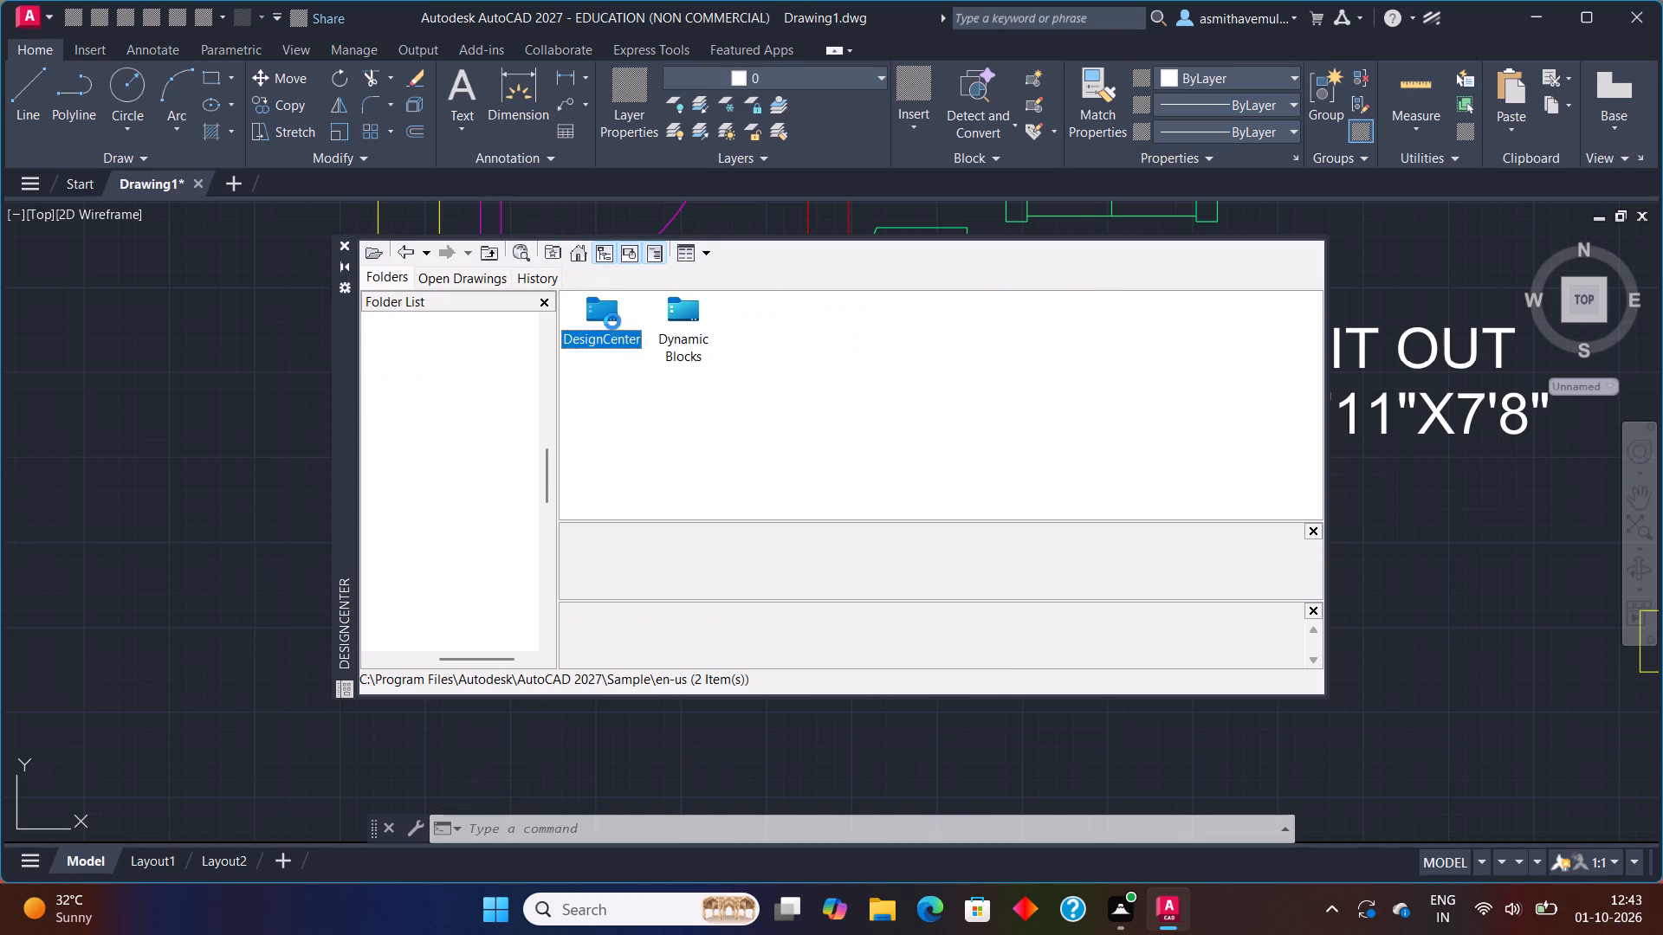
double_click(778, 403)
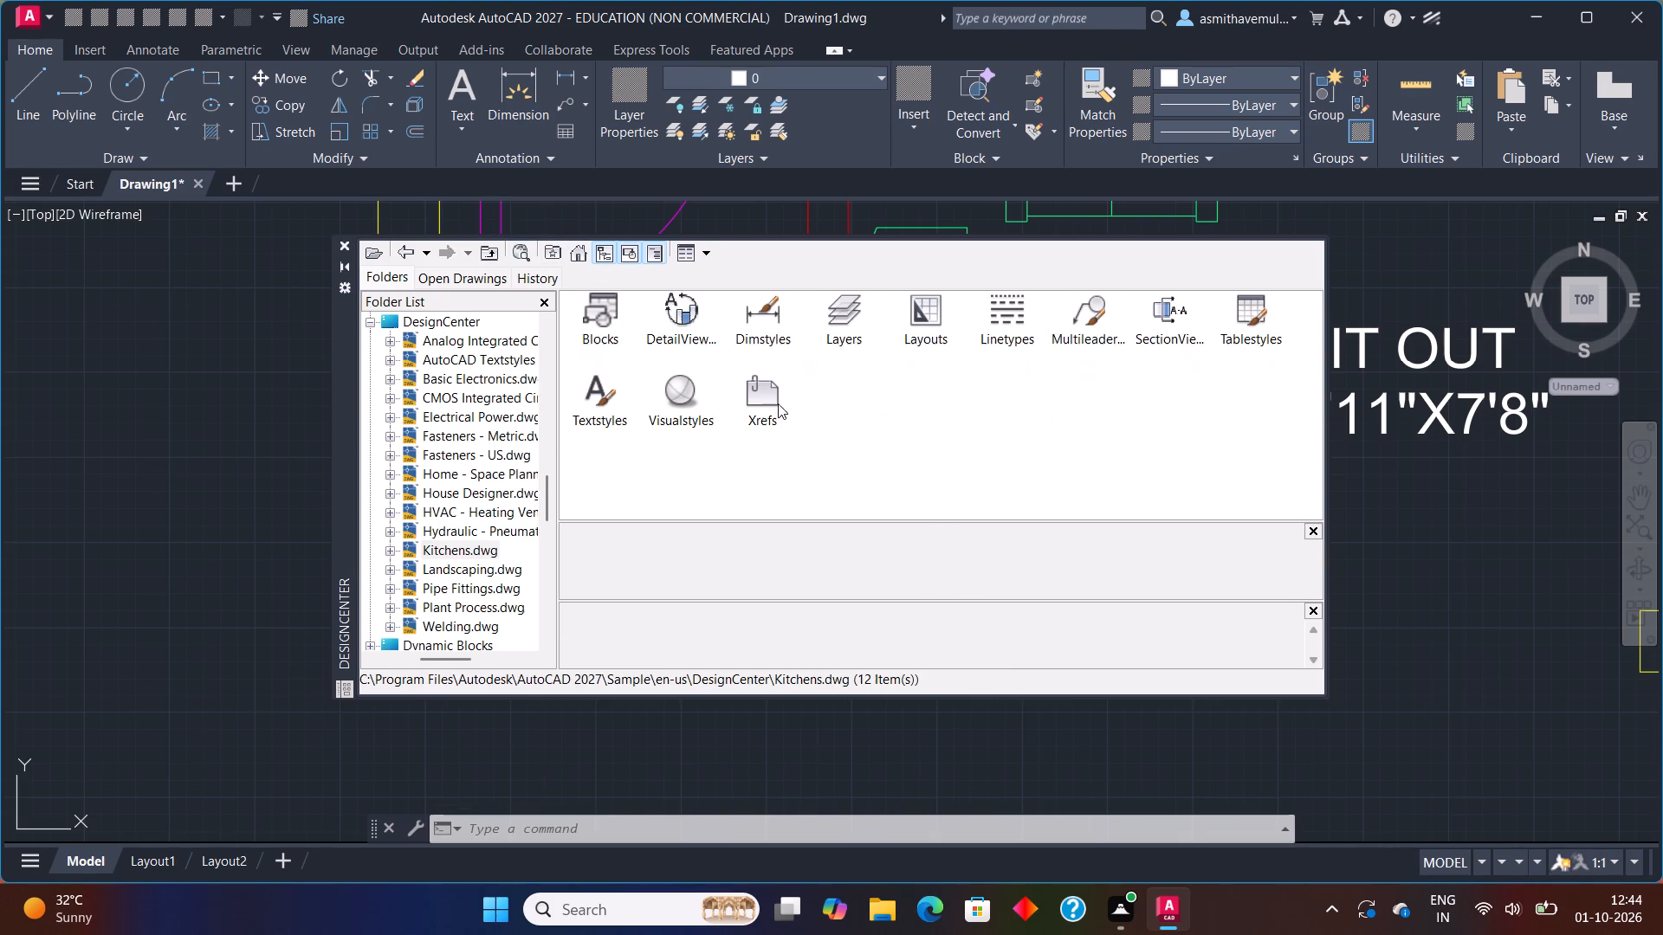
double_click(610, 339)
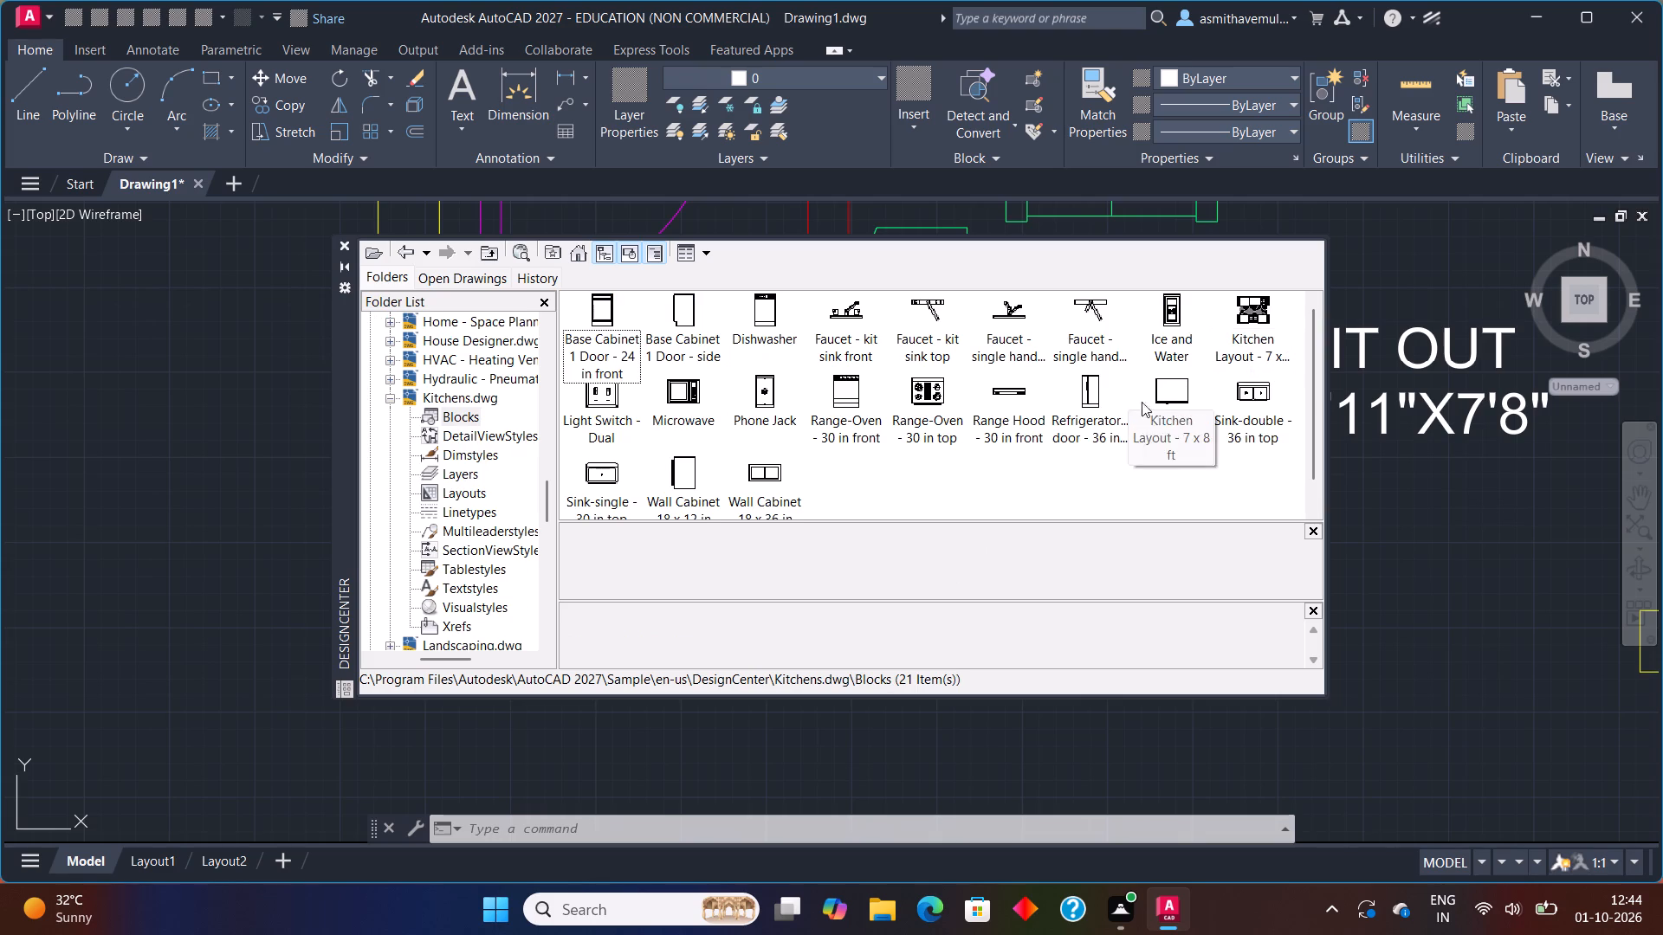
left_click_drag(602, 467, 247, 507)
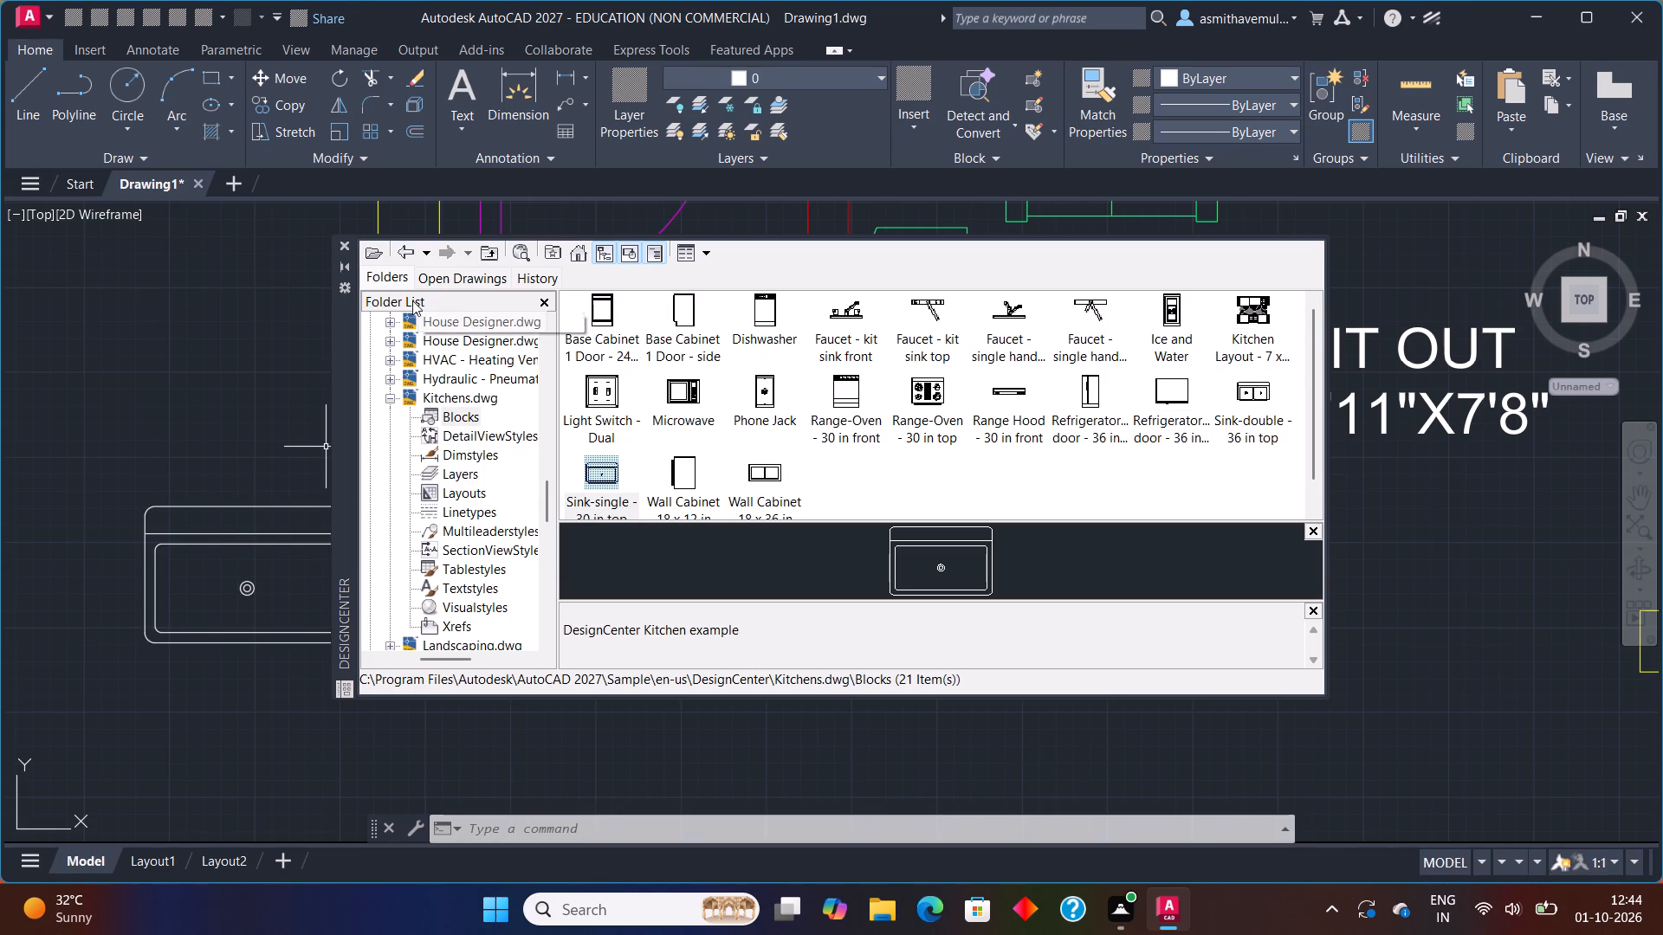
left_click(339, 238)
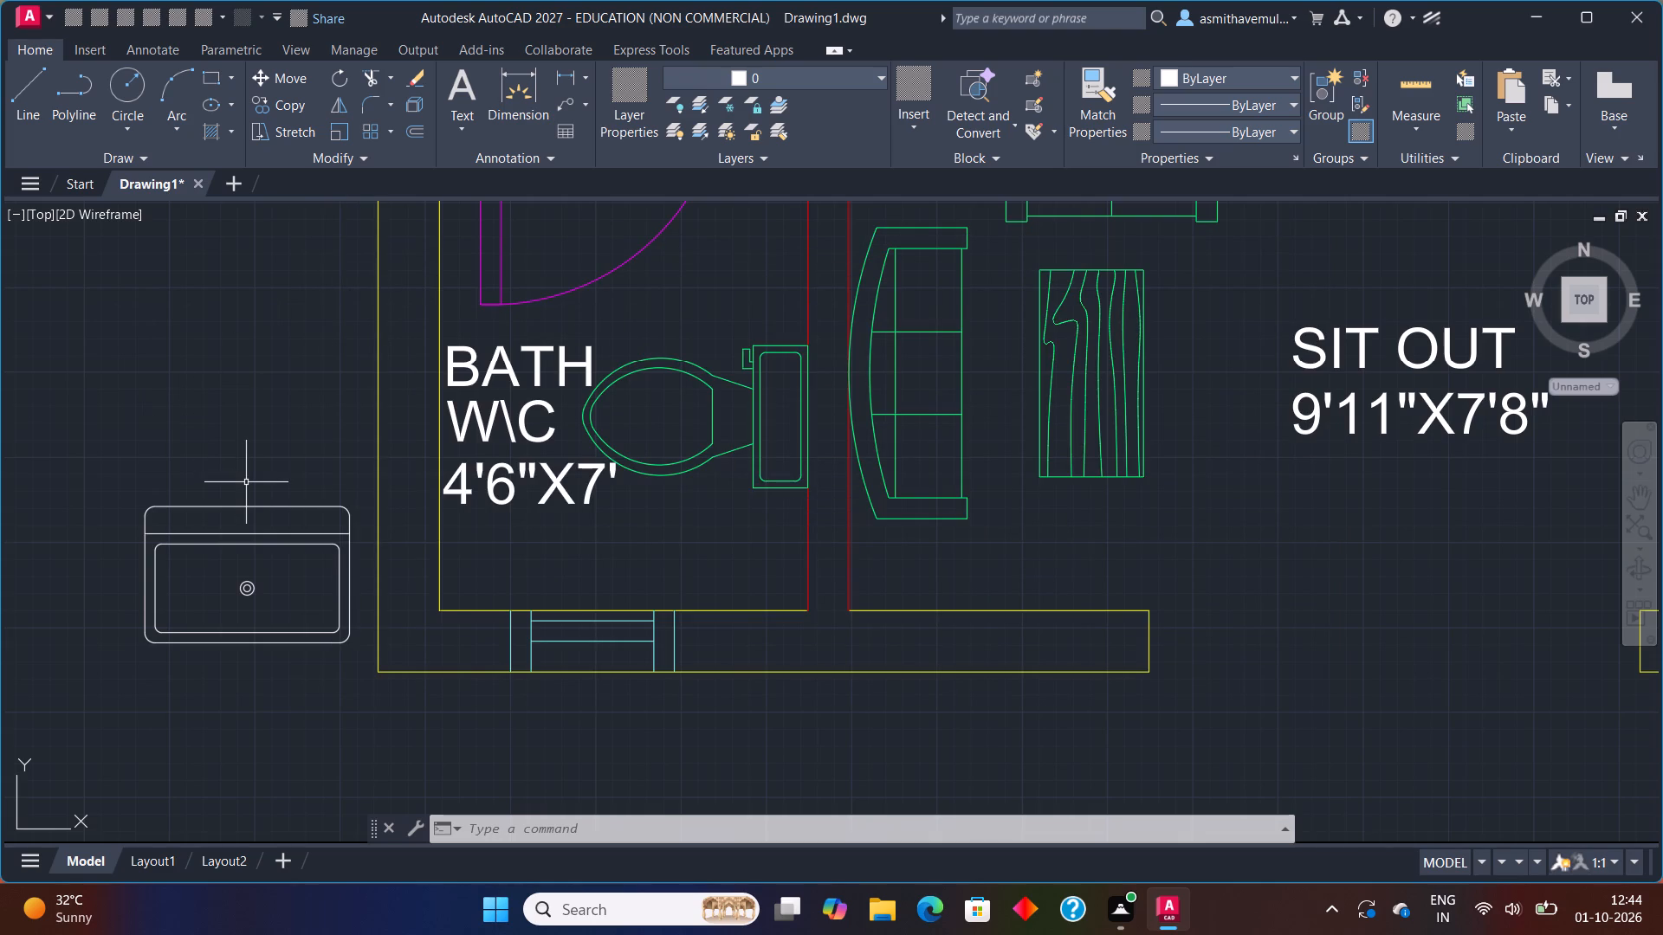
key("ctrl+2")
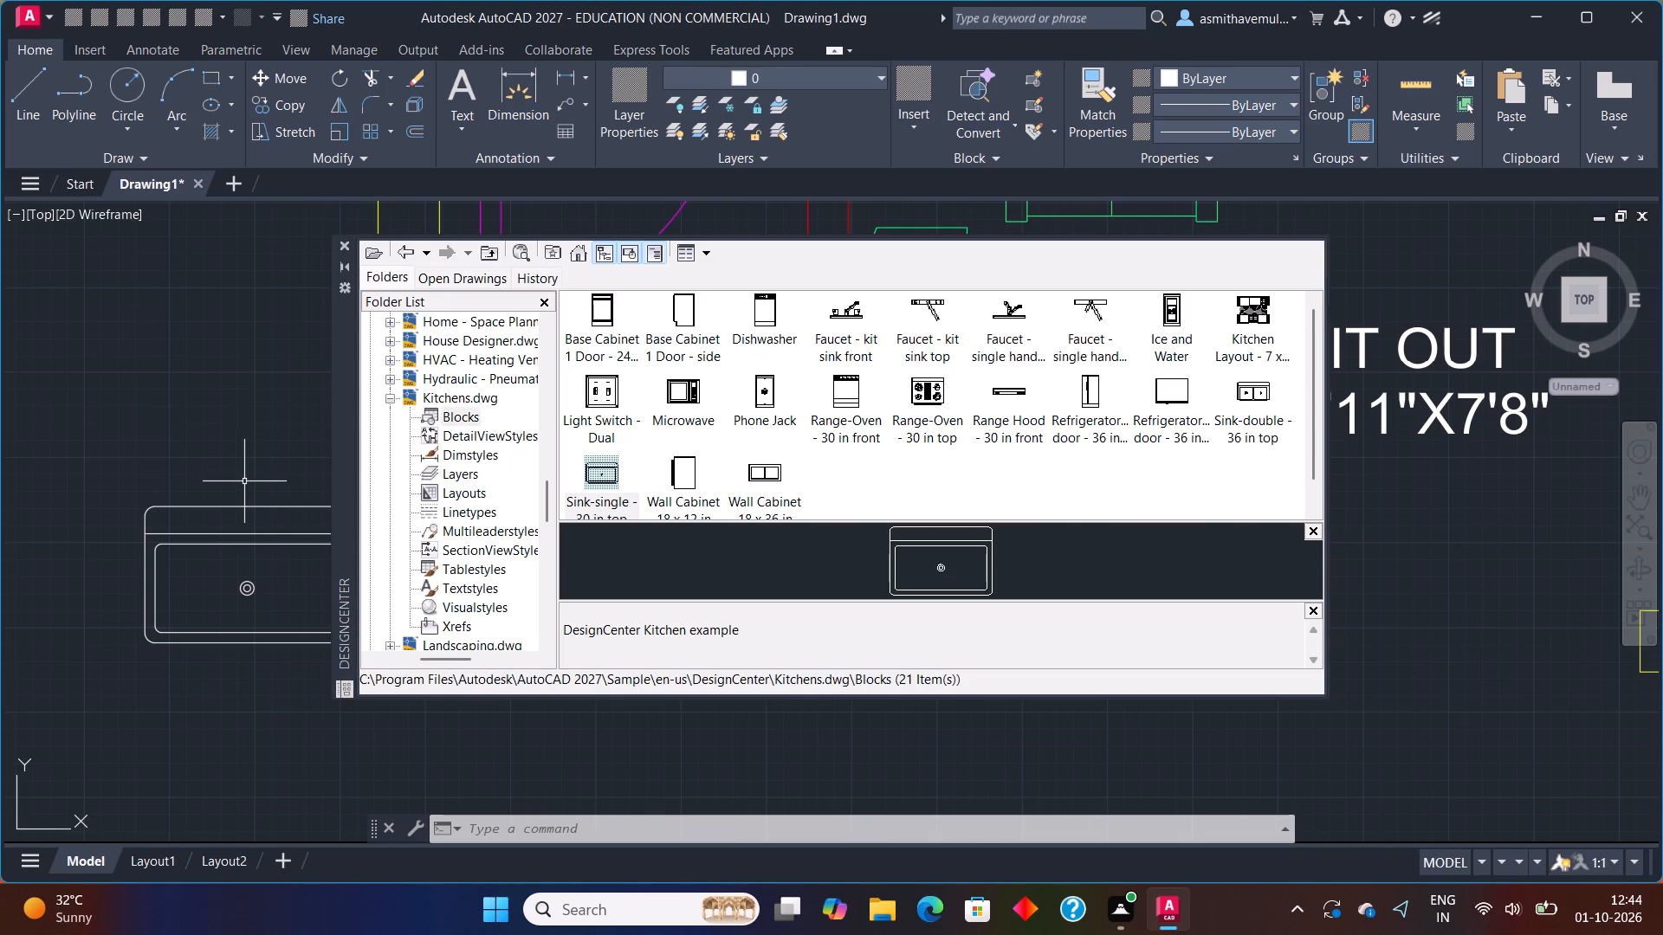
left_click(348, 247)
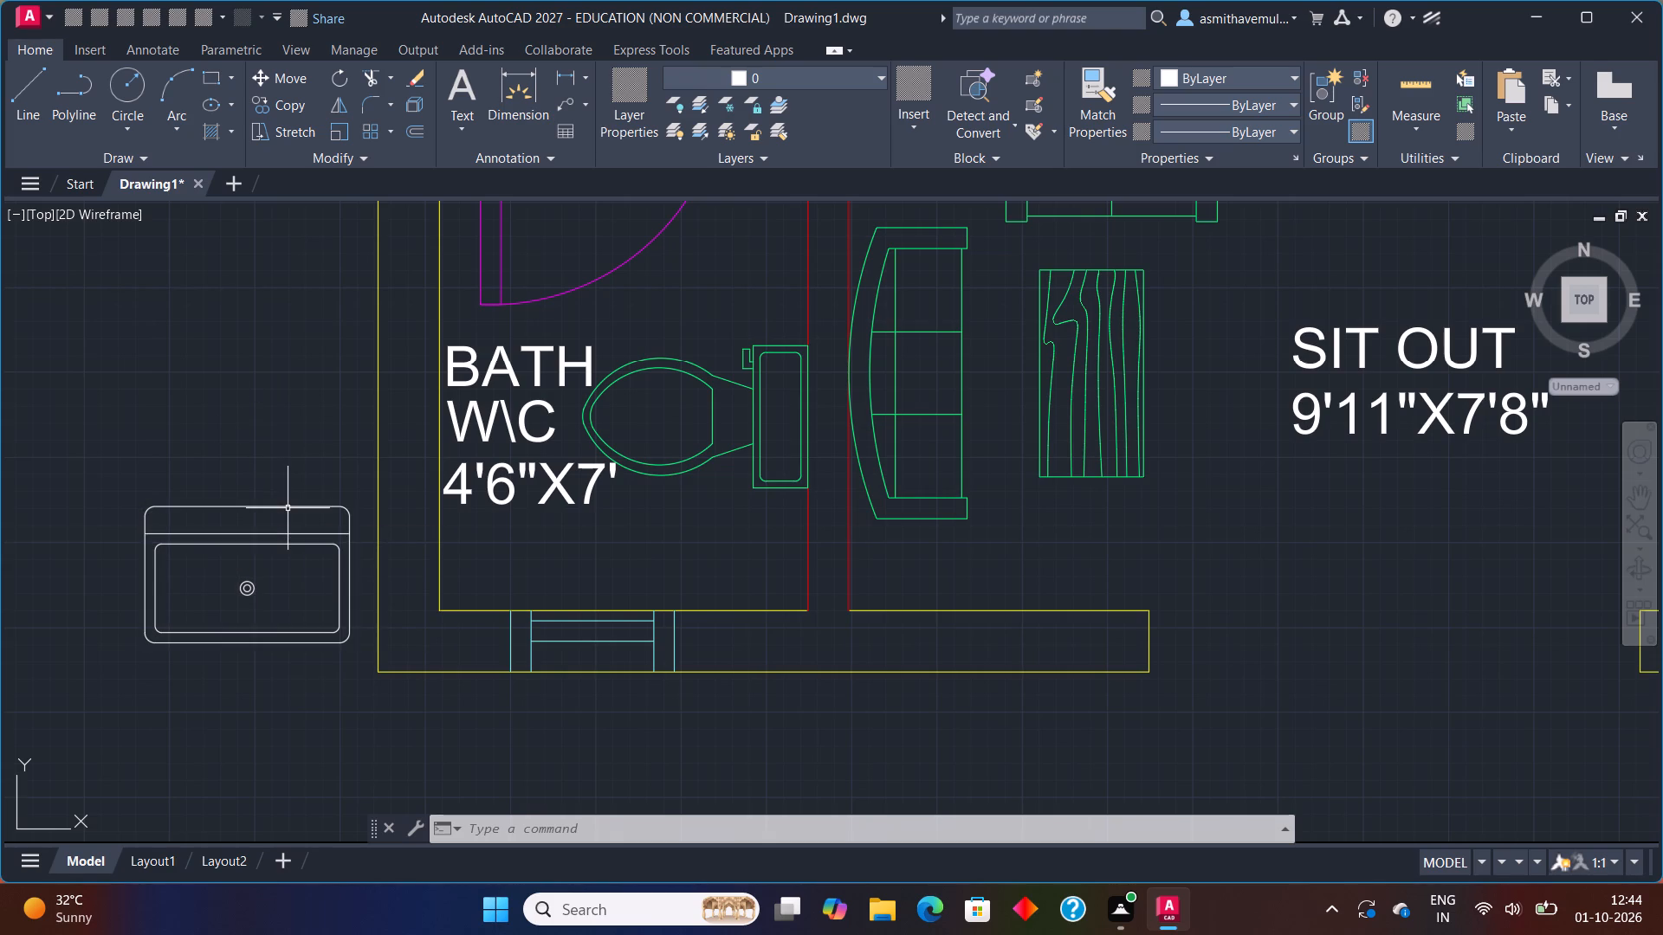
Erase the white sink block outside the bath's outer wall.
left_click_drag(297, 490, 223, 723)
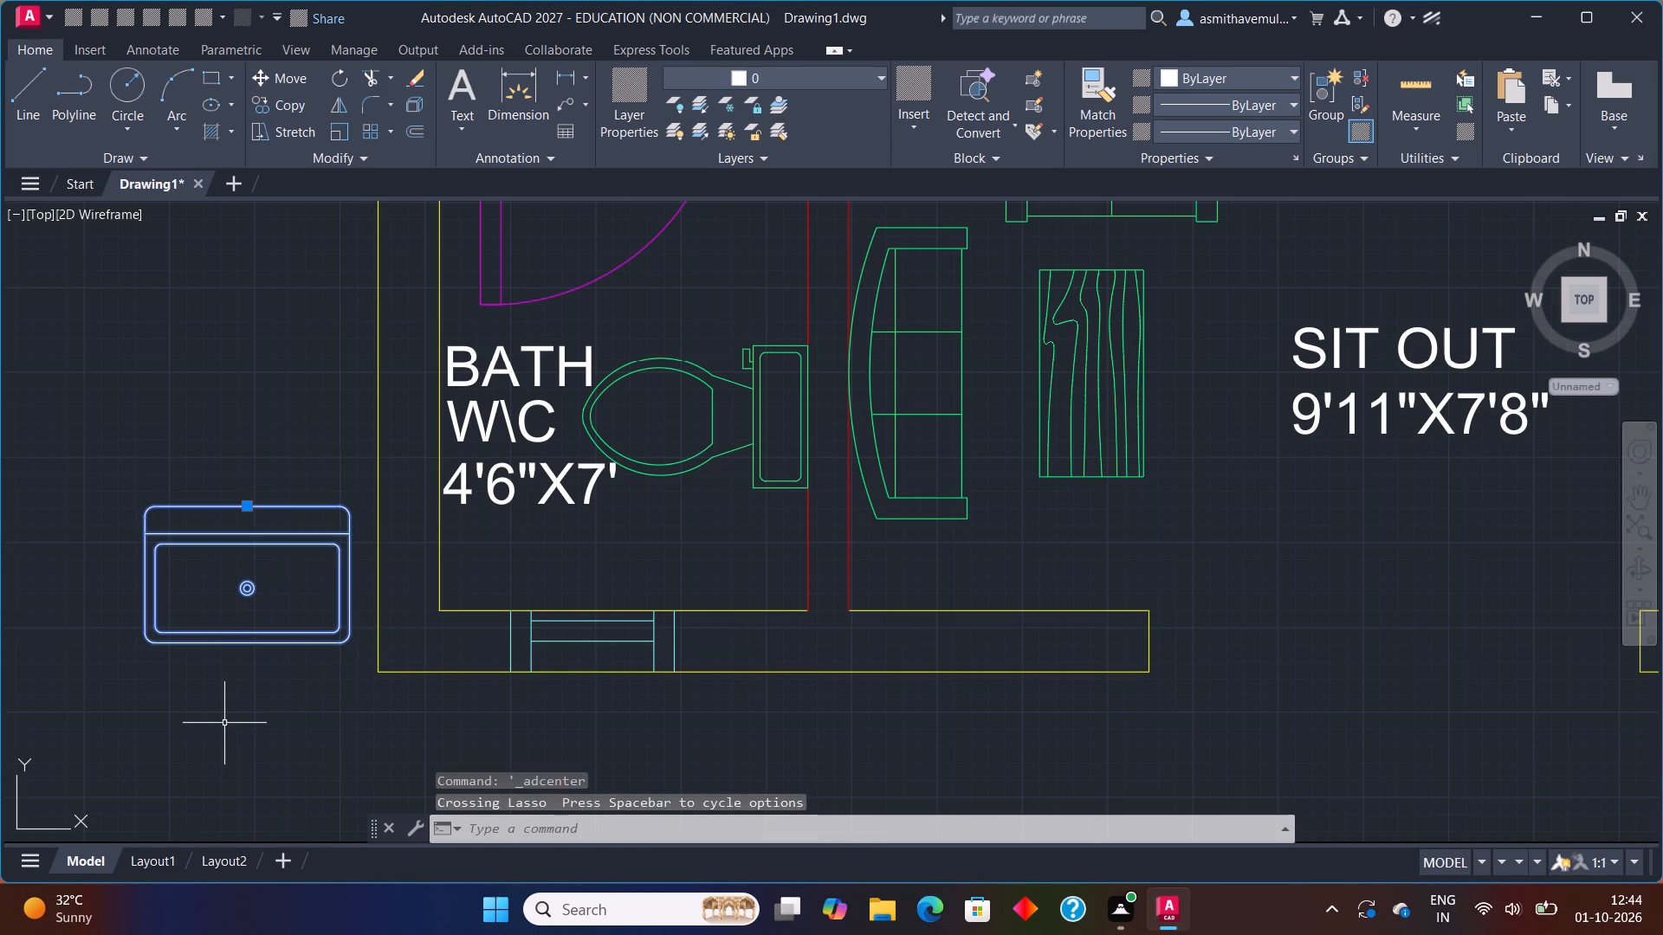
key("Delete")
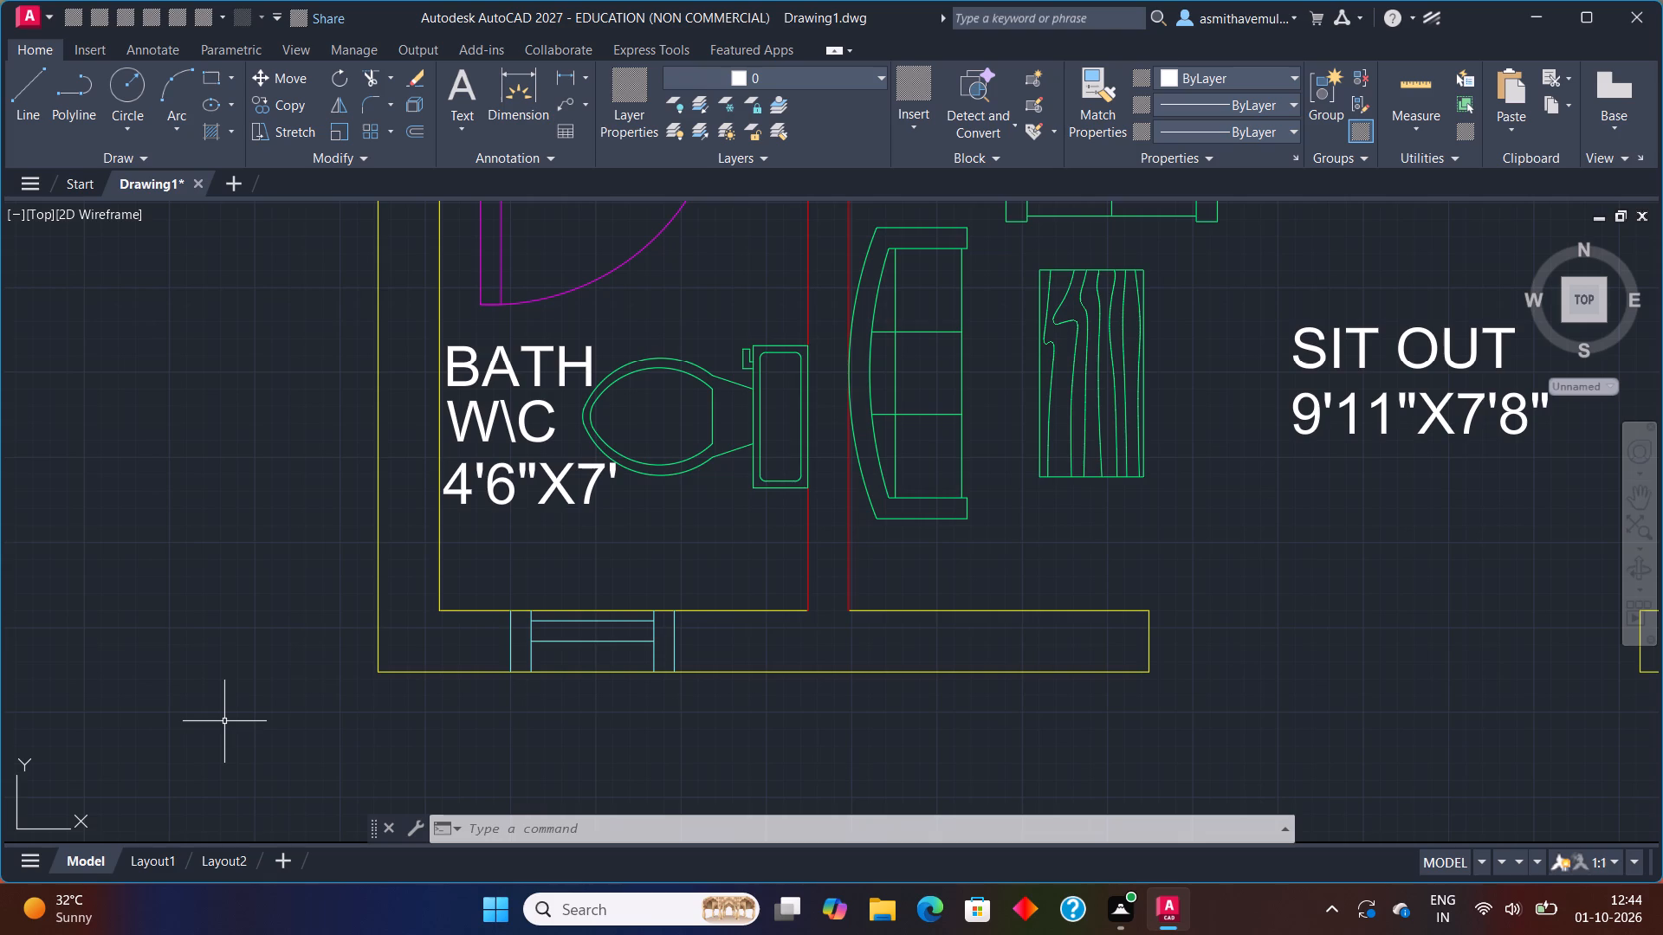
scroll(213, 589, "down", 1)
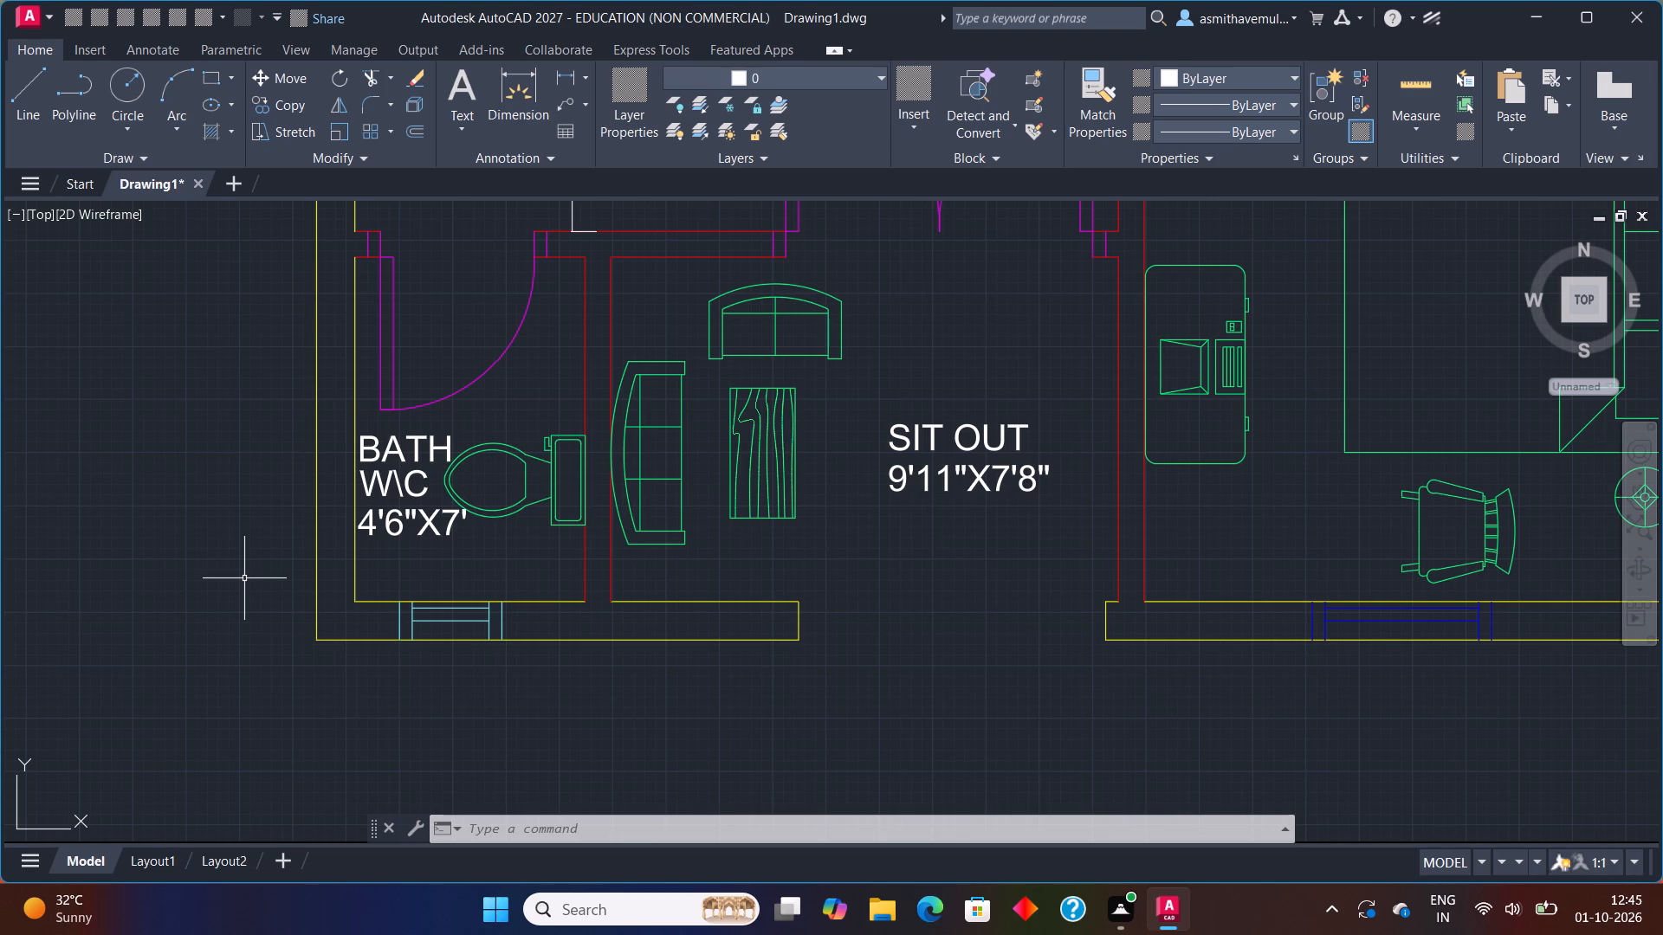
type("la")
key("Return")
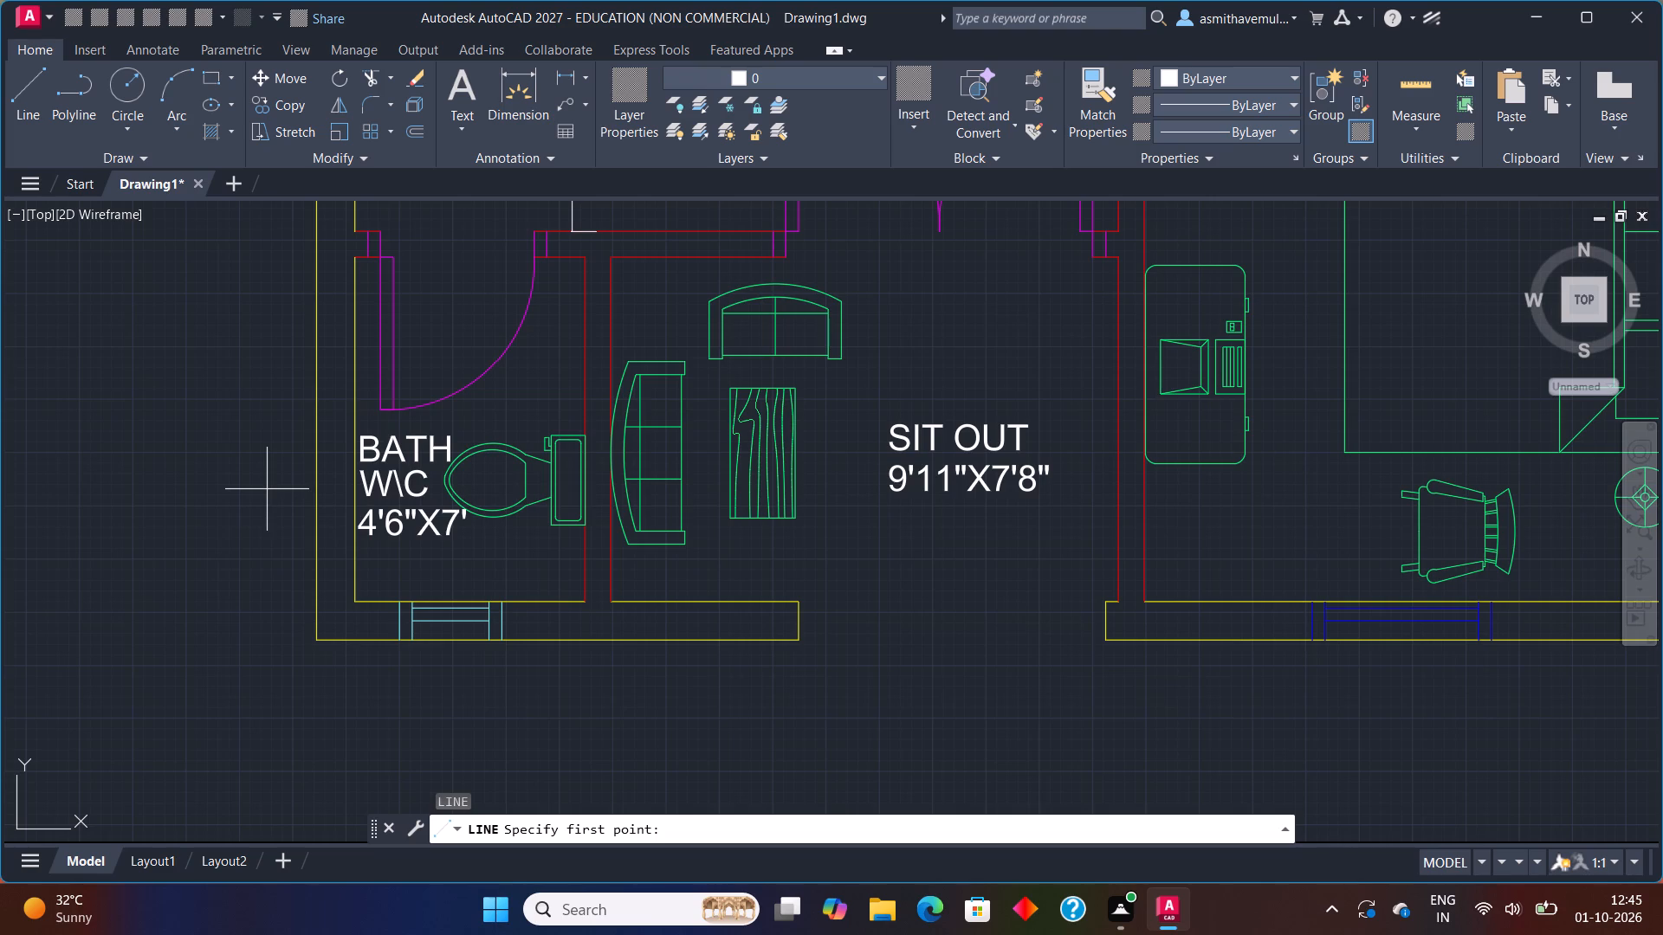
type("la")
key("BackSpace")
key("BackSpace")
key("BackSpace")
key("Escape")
Make FURNITURE the current layer.
type("la")
key("Return")
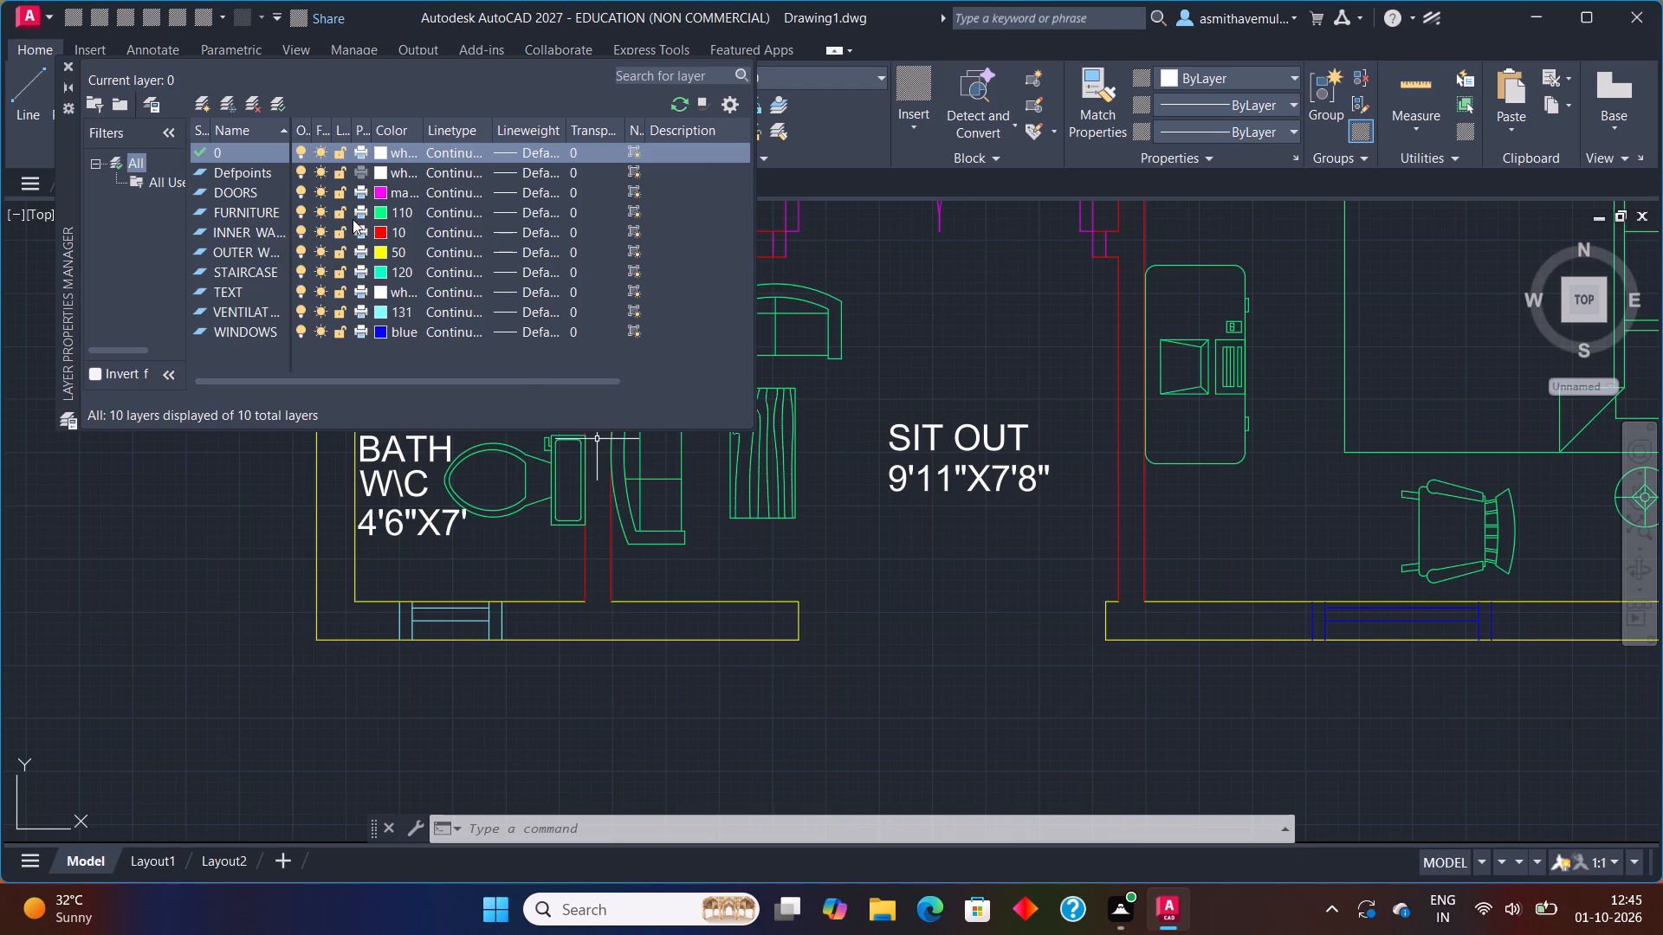
left_click(413, 208)
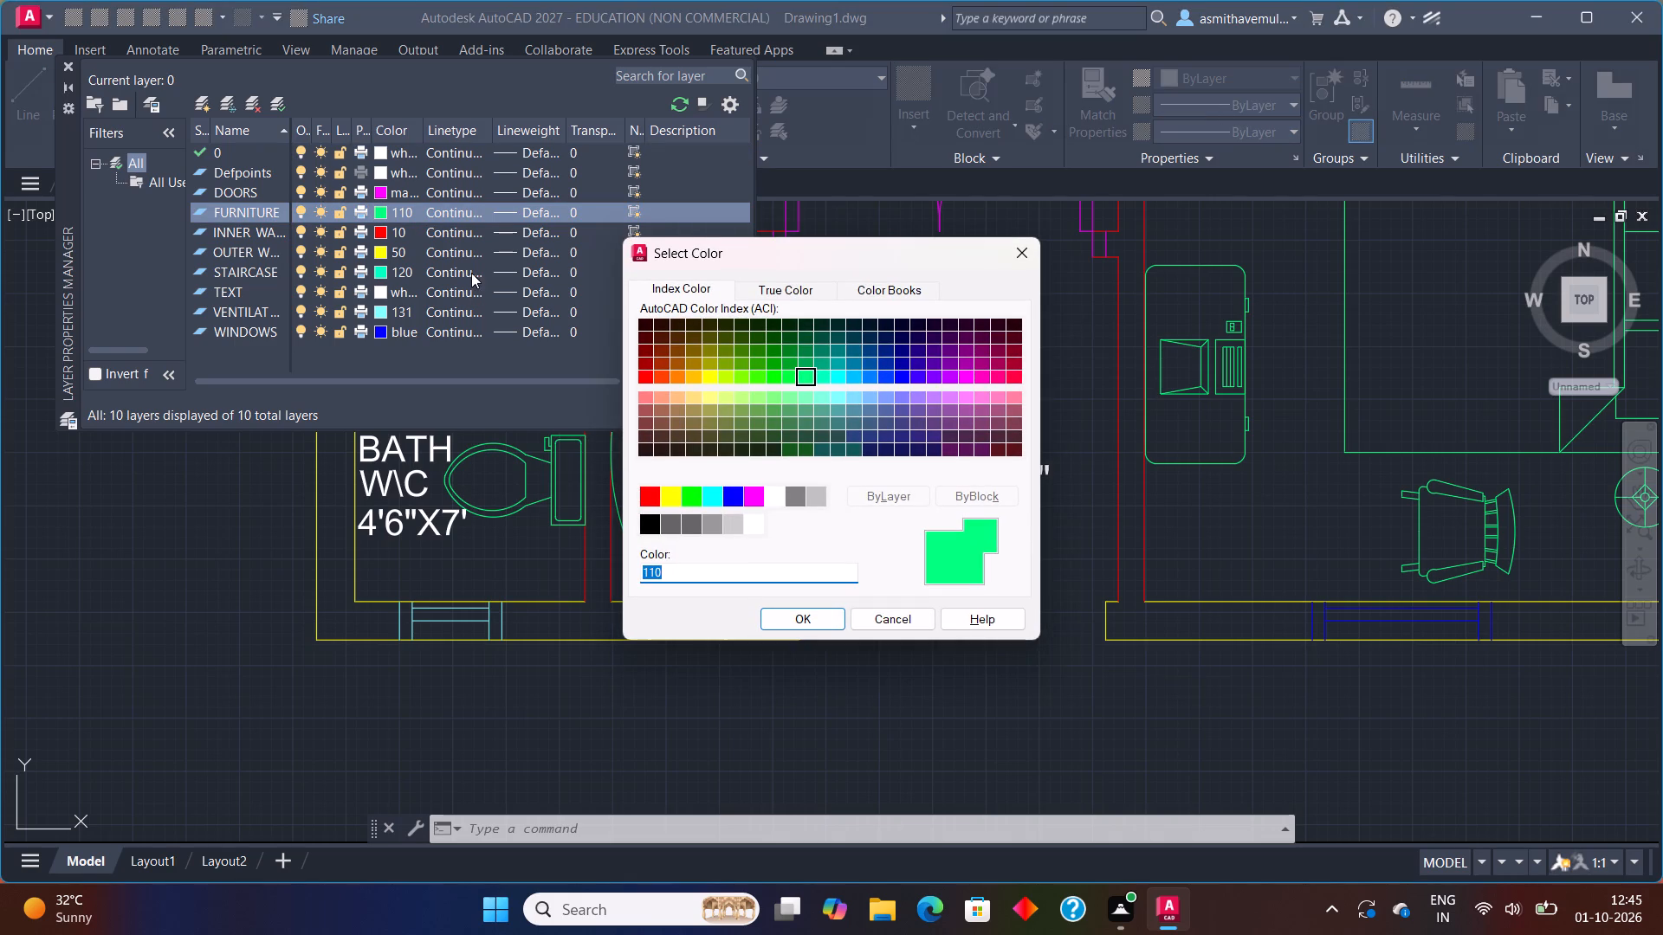
left_click(1010, 253)
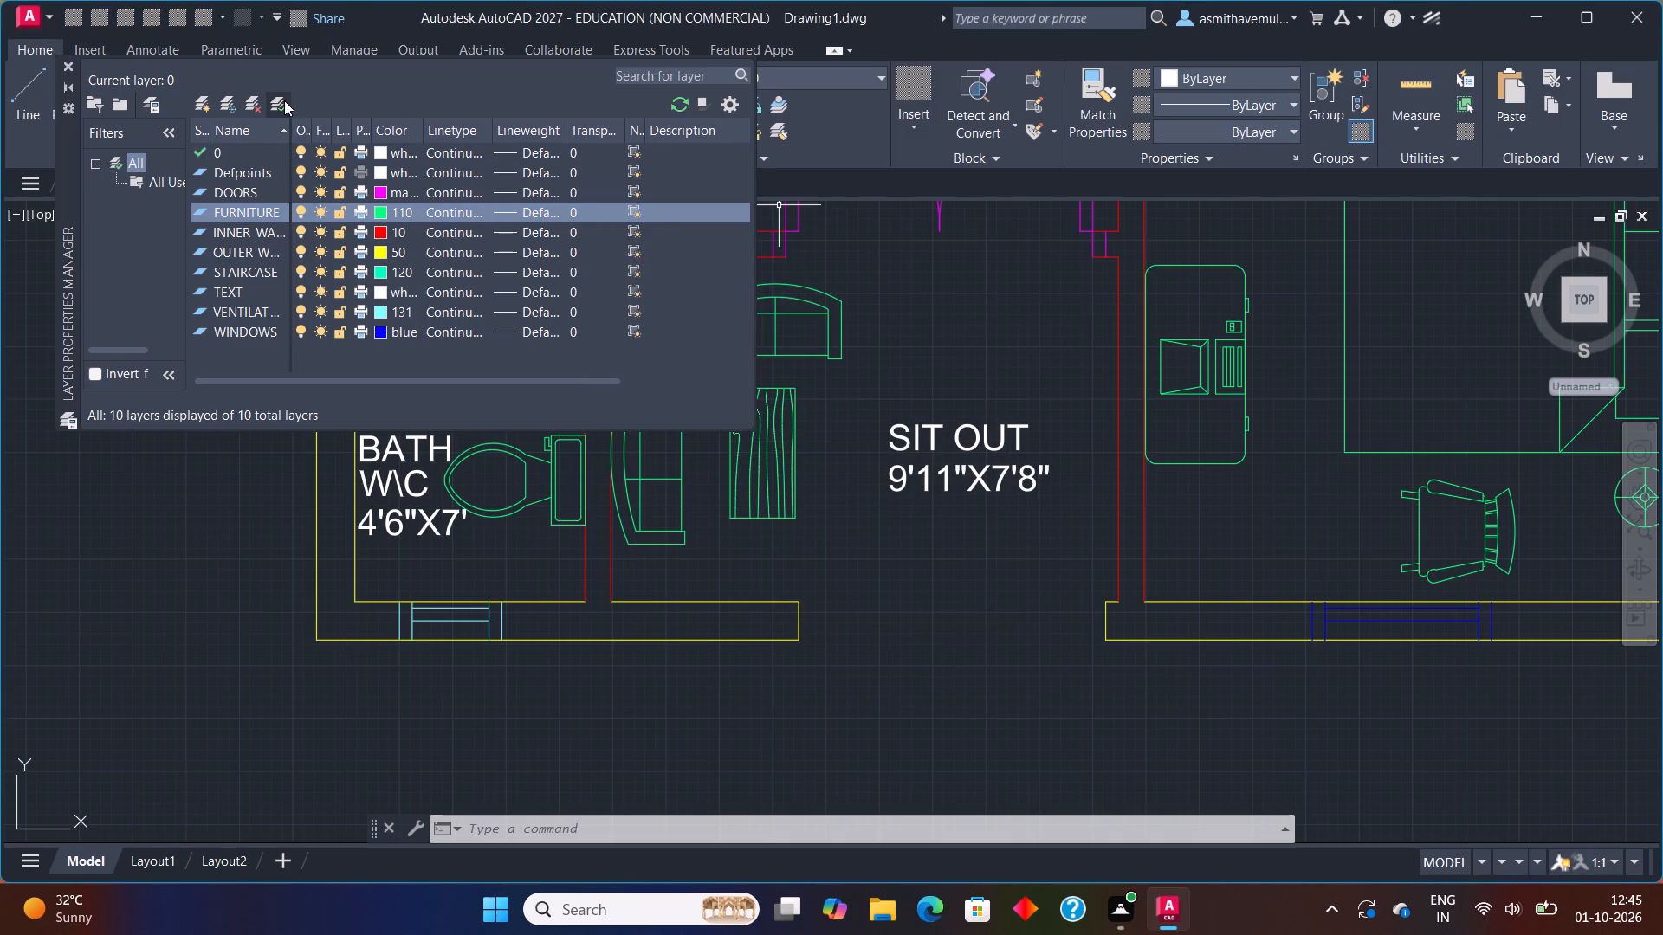
left_click(284, 100)
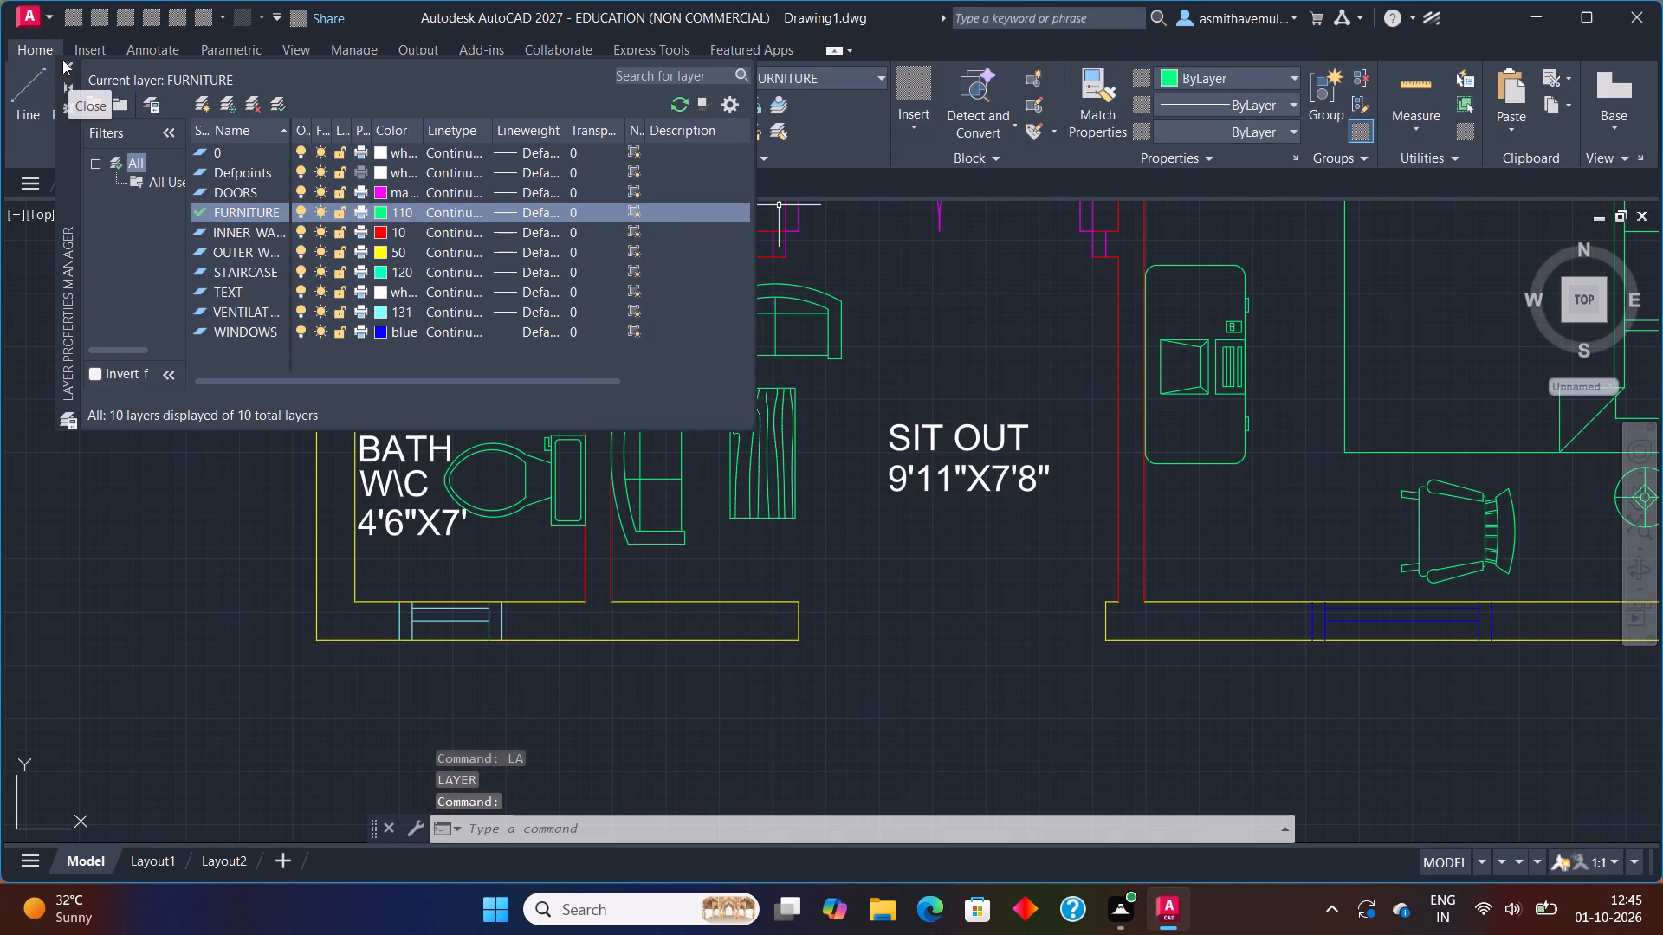
left_click(62, 60)
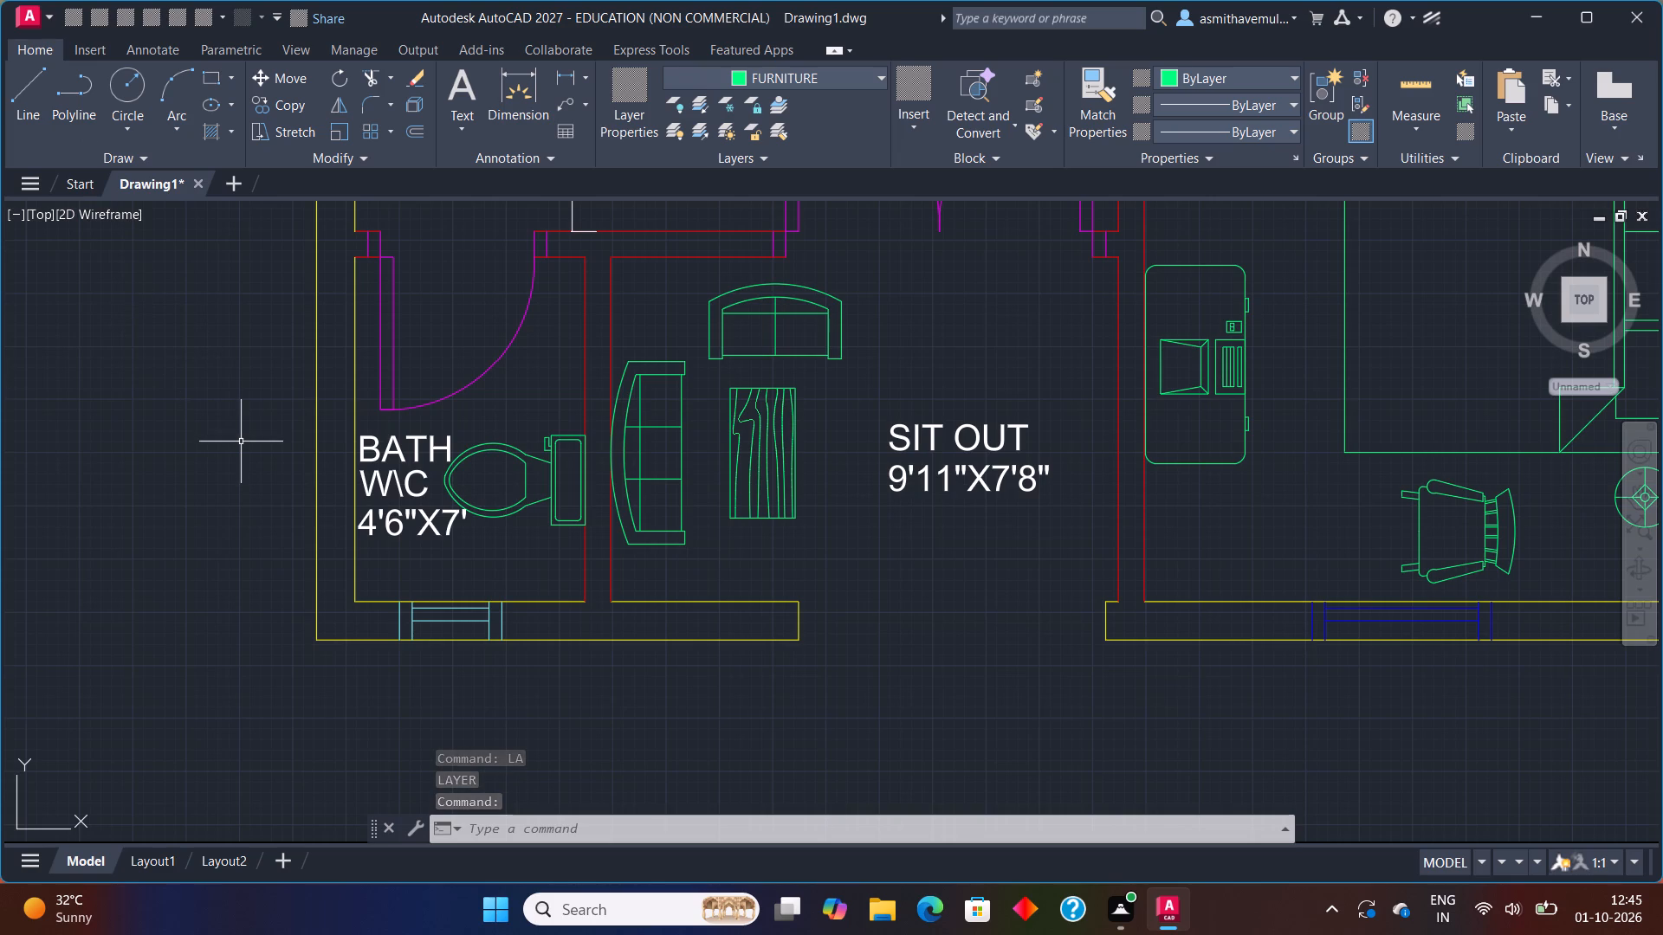
Insert the Sink-single - 30 in top block from the DesignCenter sample Kitchens.dwg outside the bath's outer wall.
key("ctrl+2")
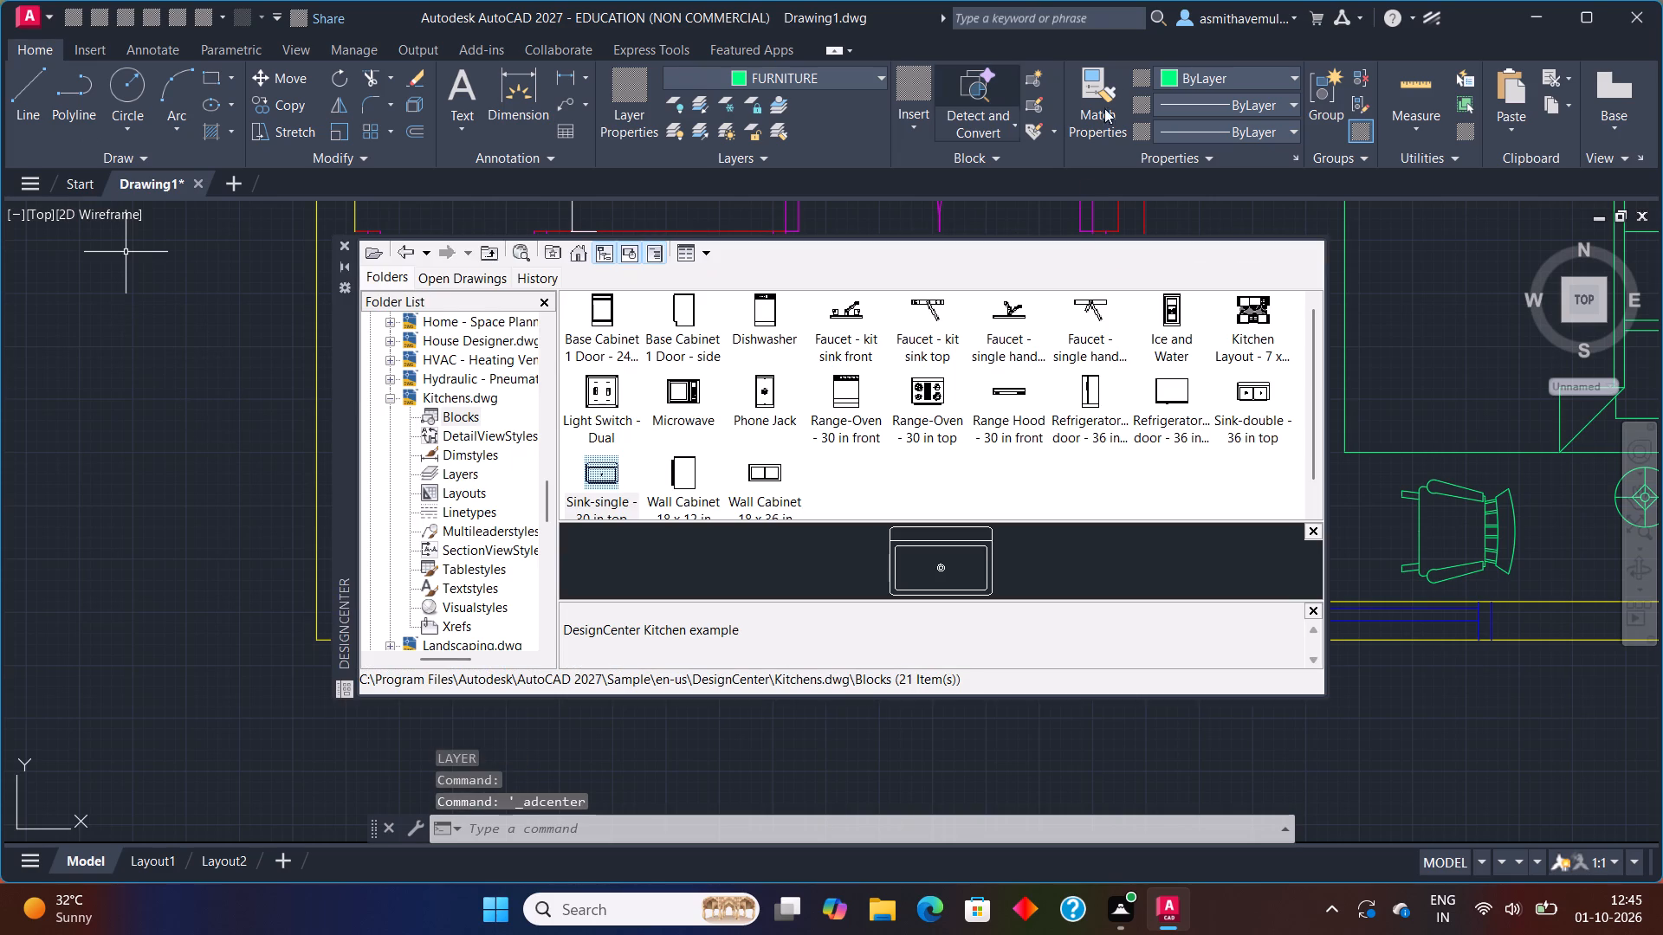
left_click_drag(618, 467, 596, 467)
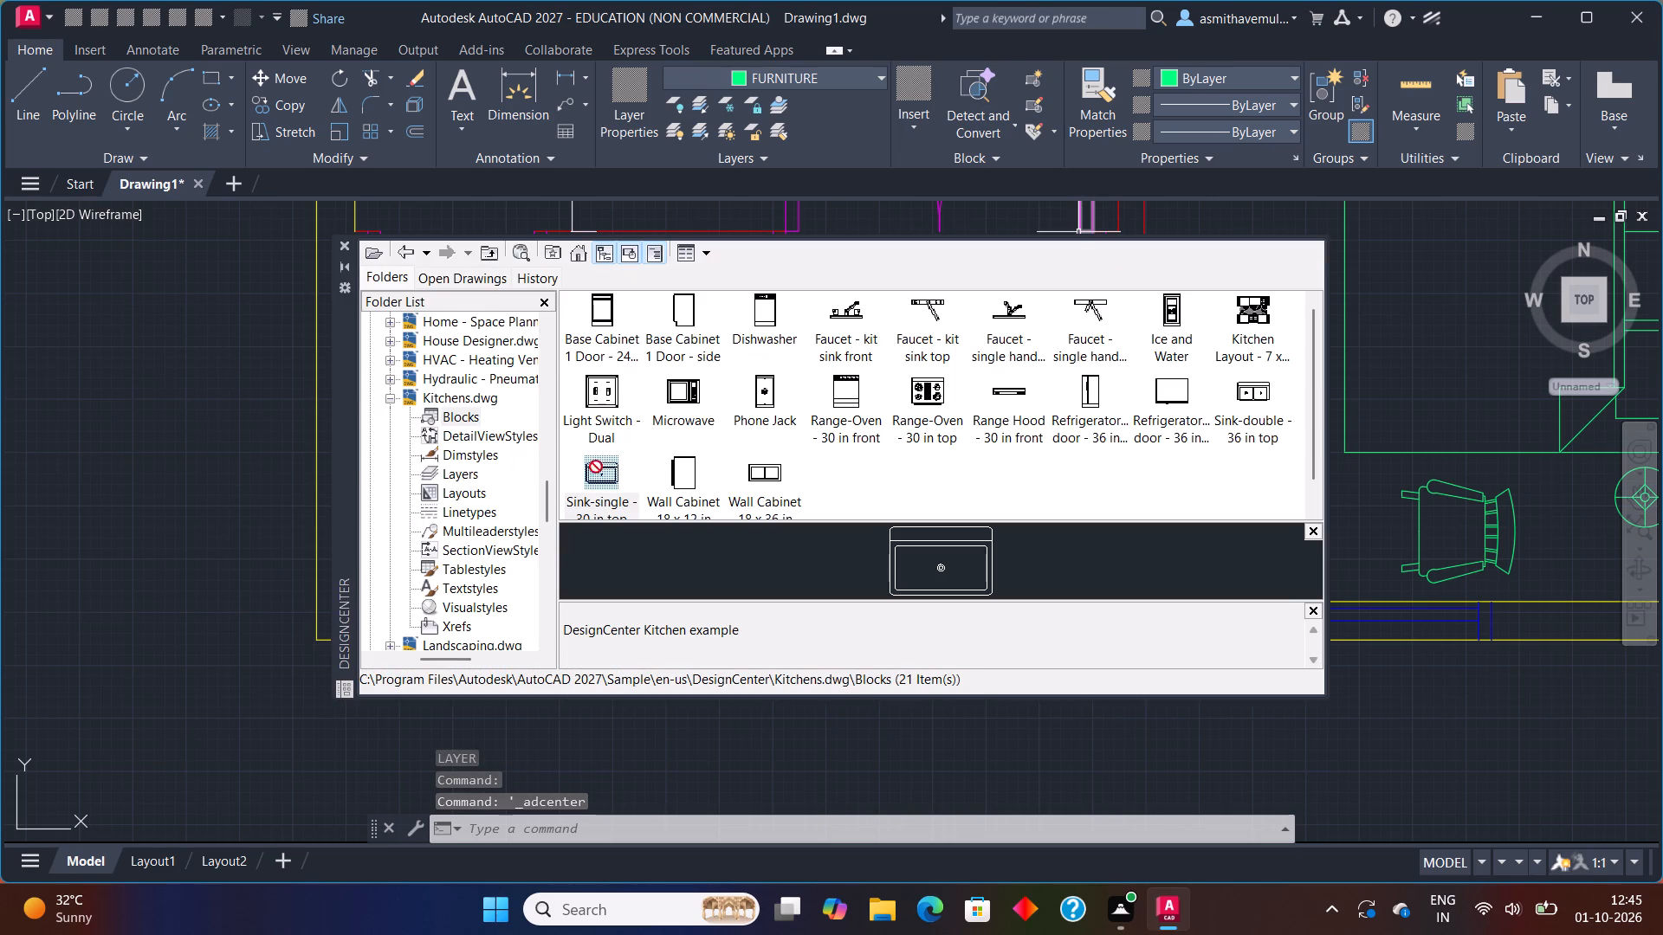
left_click_drag(596, 467, 208, 483)
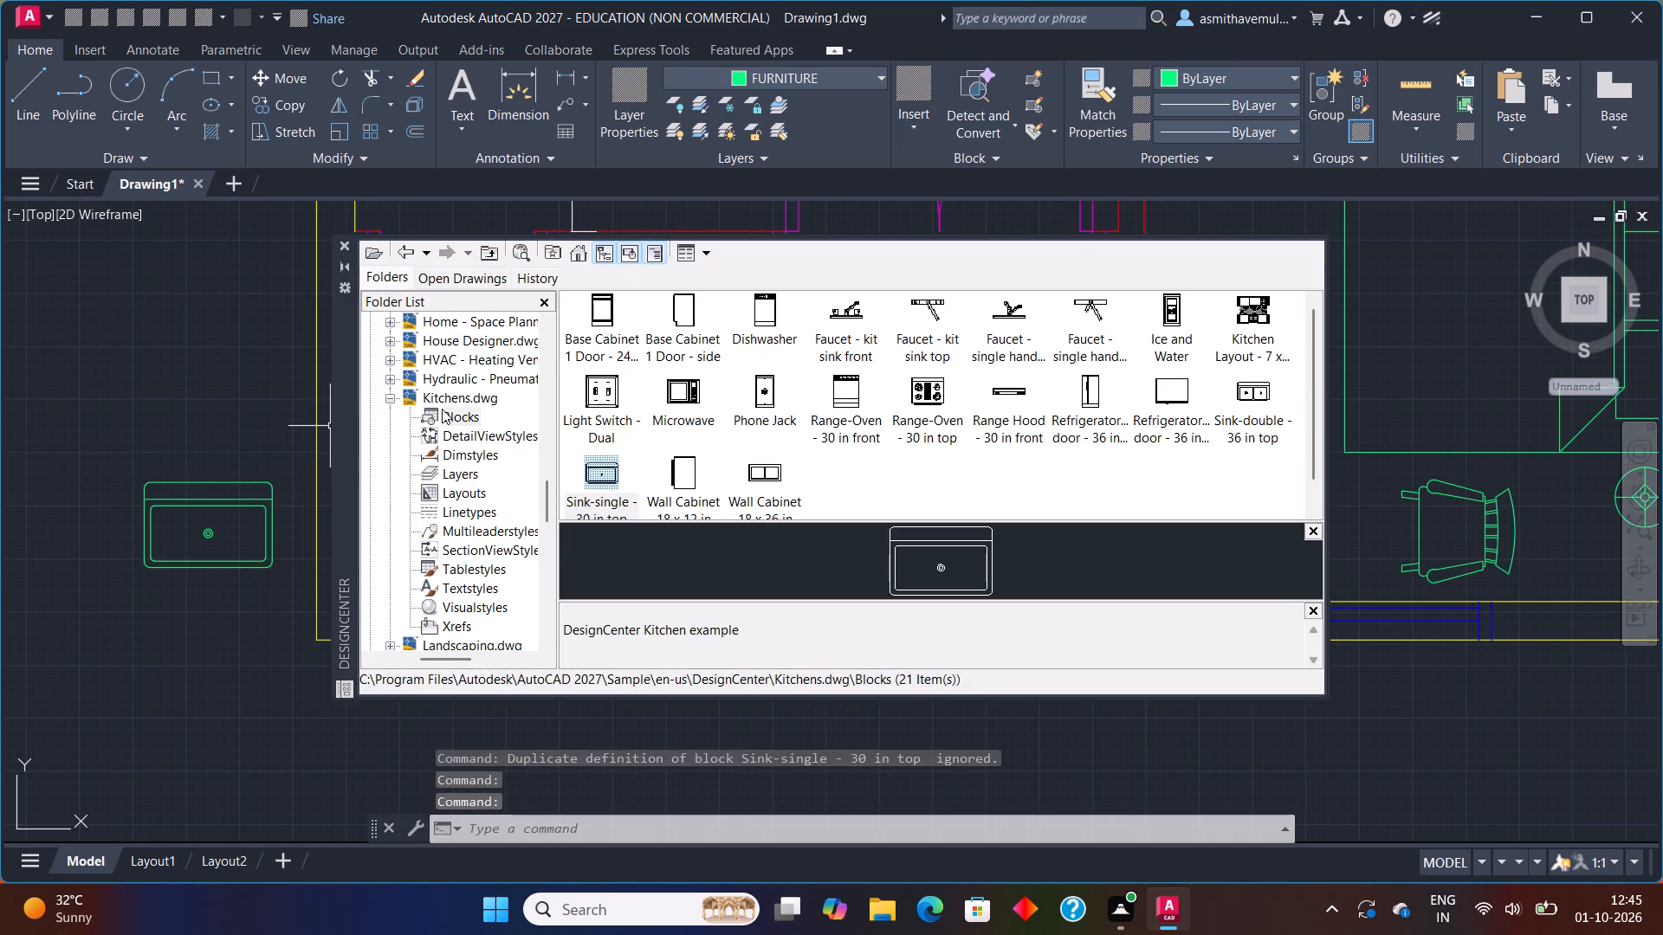
key("Escape")
left_click(343, 242)
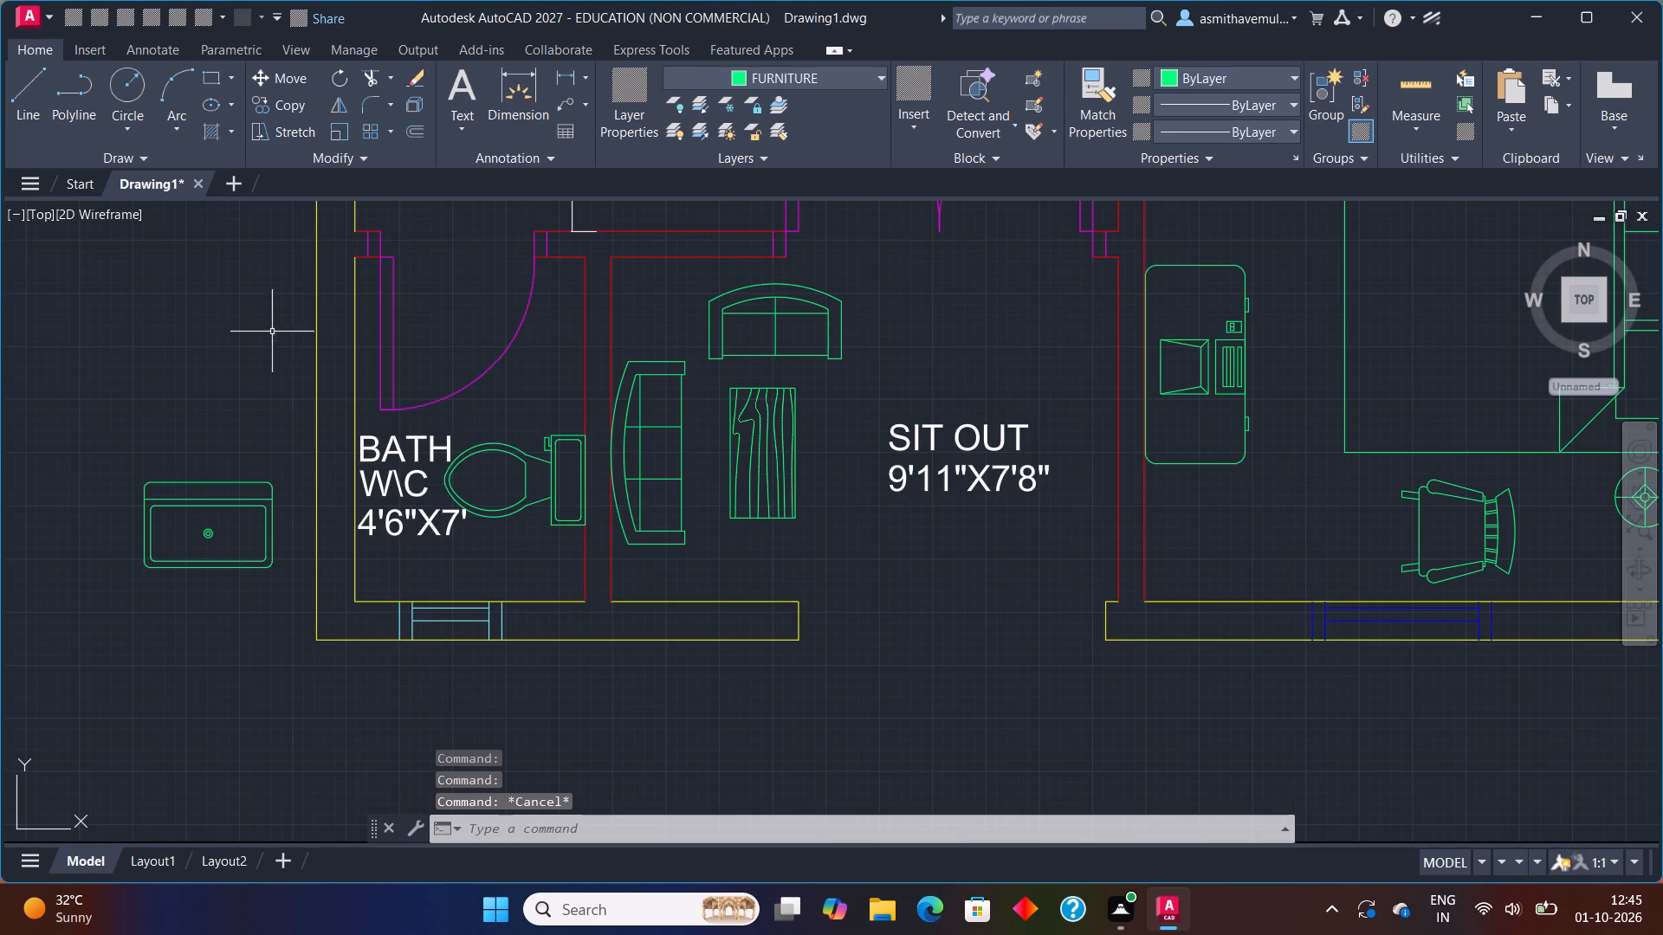
Rotate the newly inserted sink 180° about the midpoint of its back edge.
left_click_drag(230, 433, 209, 677)
key("r")
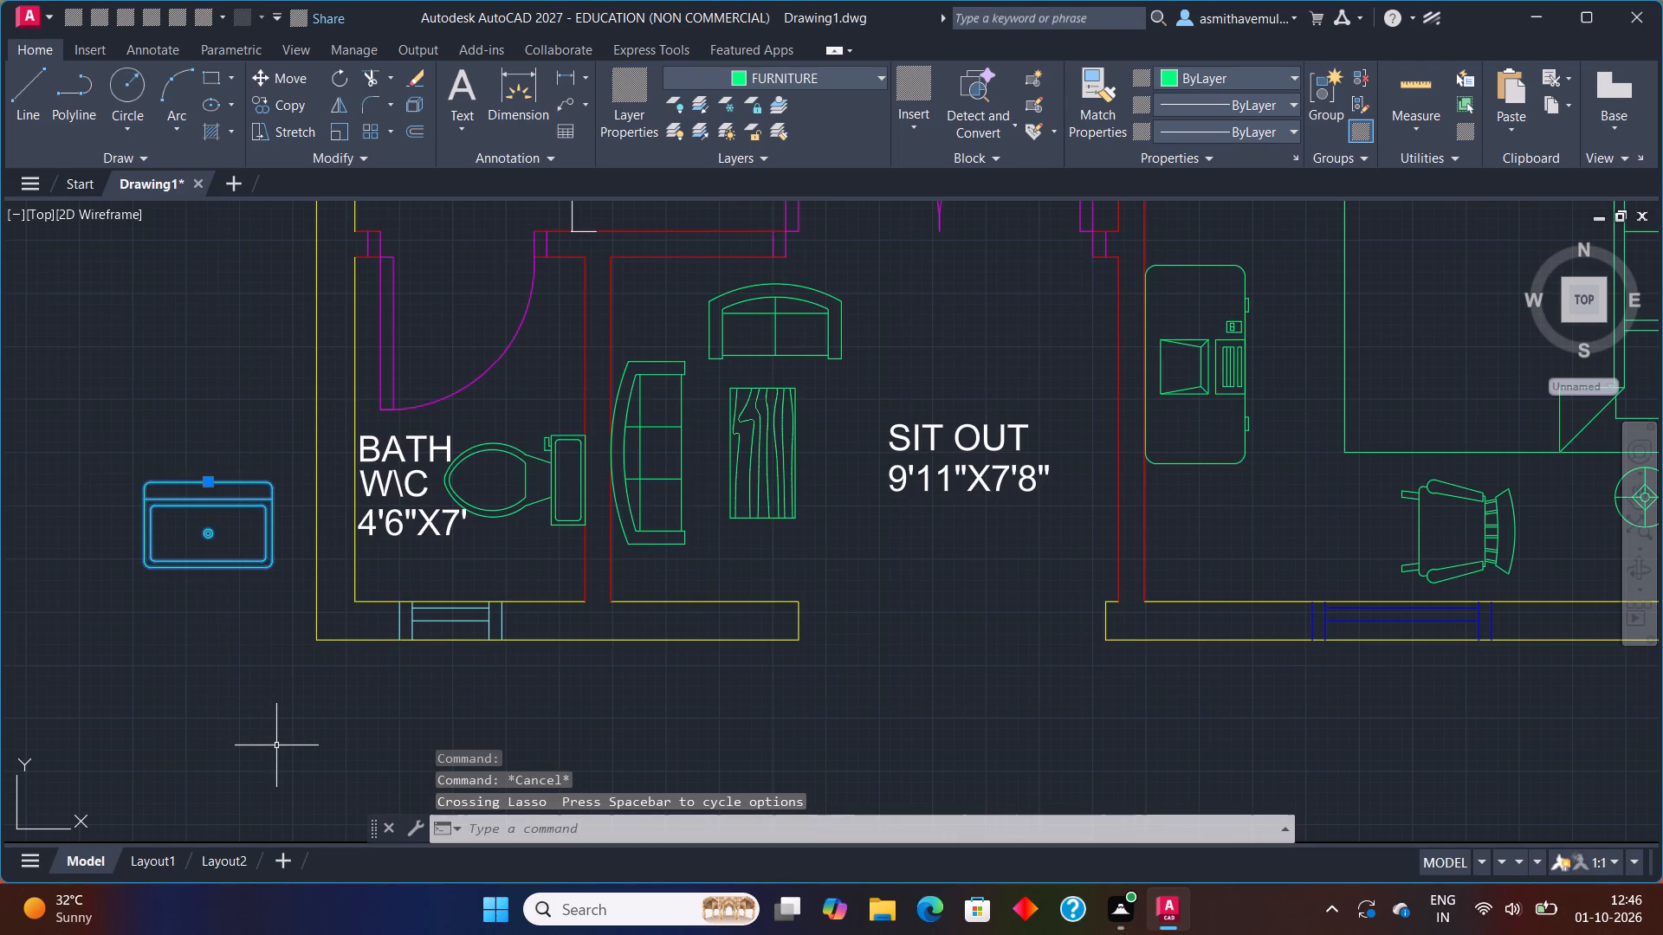
key("o")
key("Return")
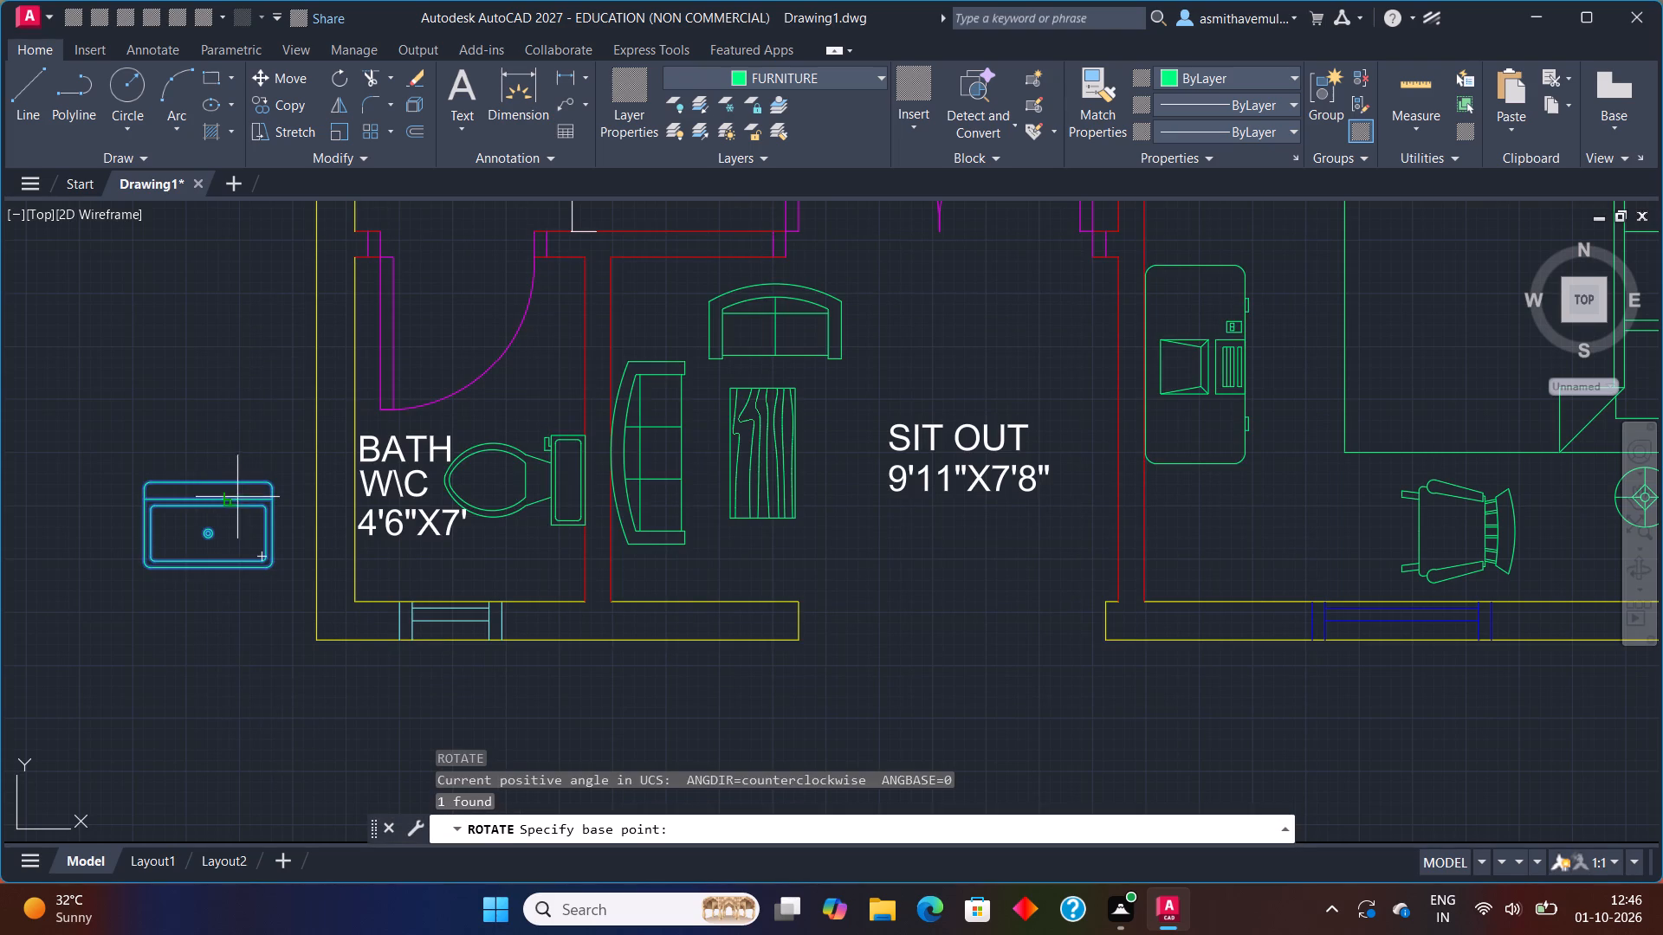
left_click(208, 482)
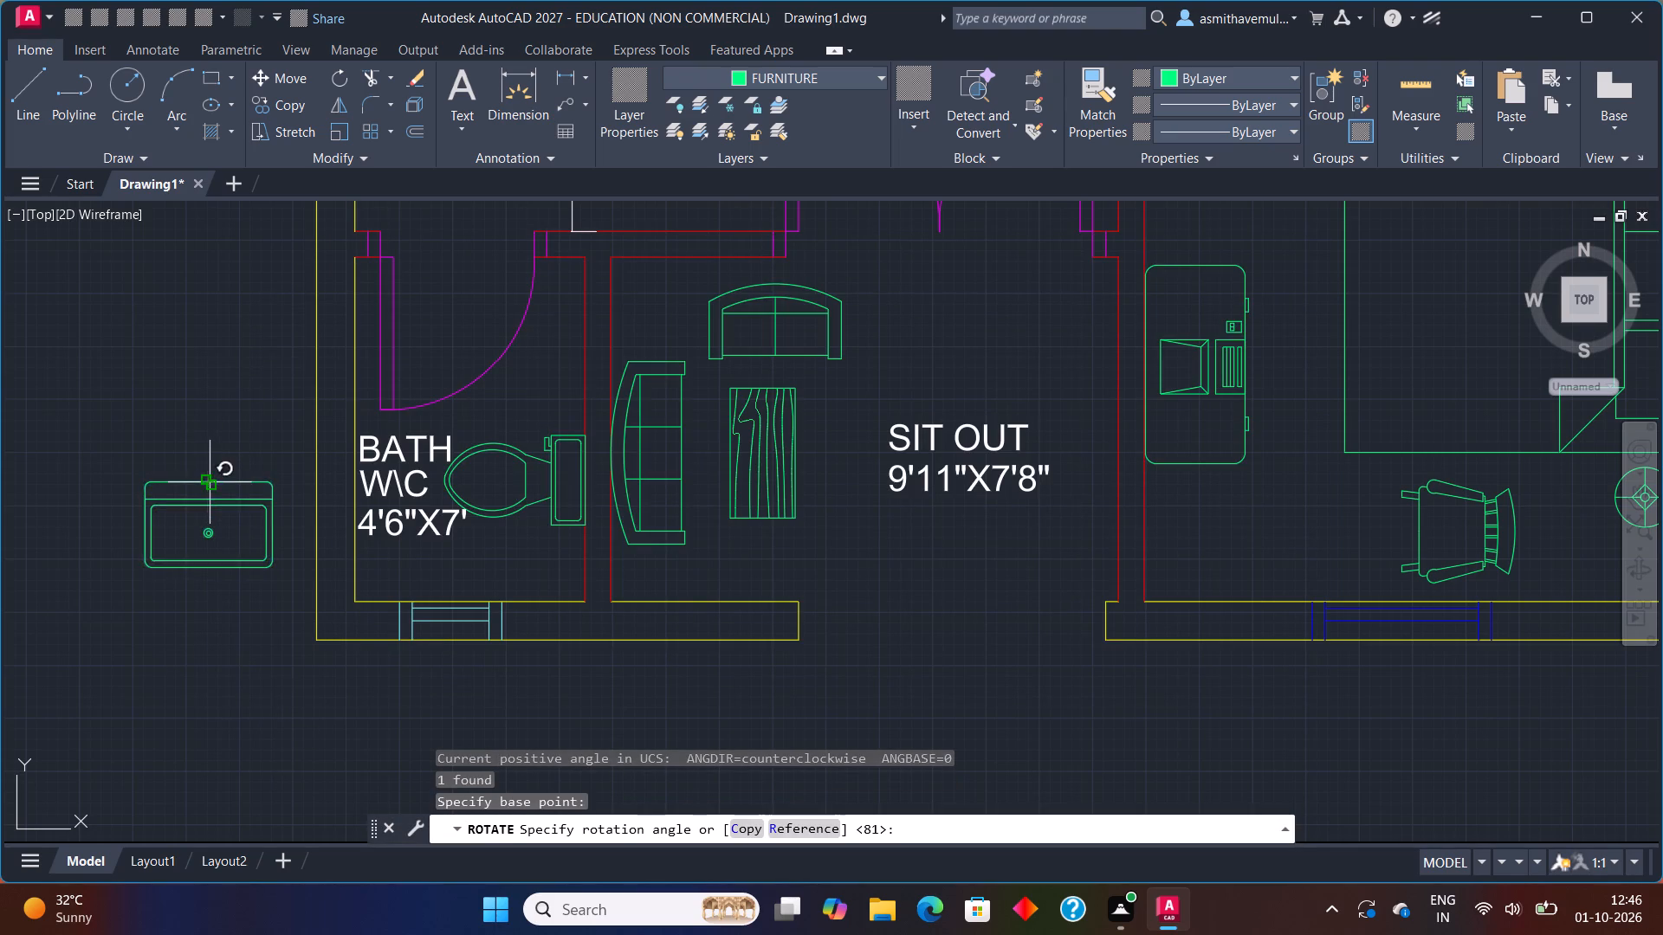
left_click(159, 479)
Scale the sink outside the outer wall down to about 60% of its size, from a corner of its back edge.
left_click_drag(254, 387, 170, 553)
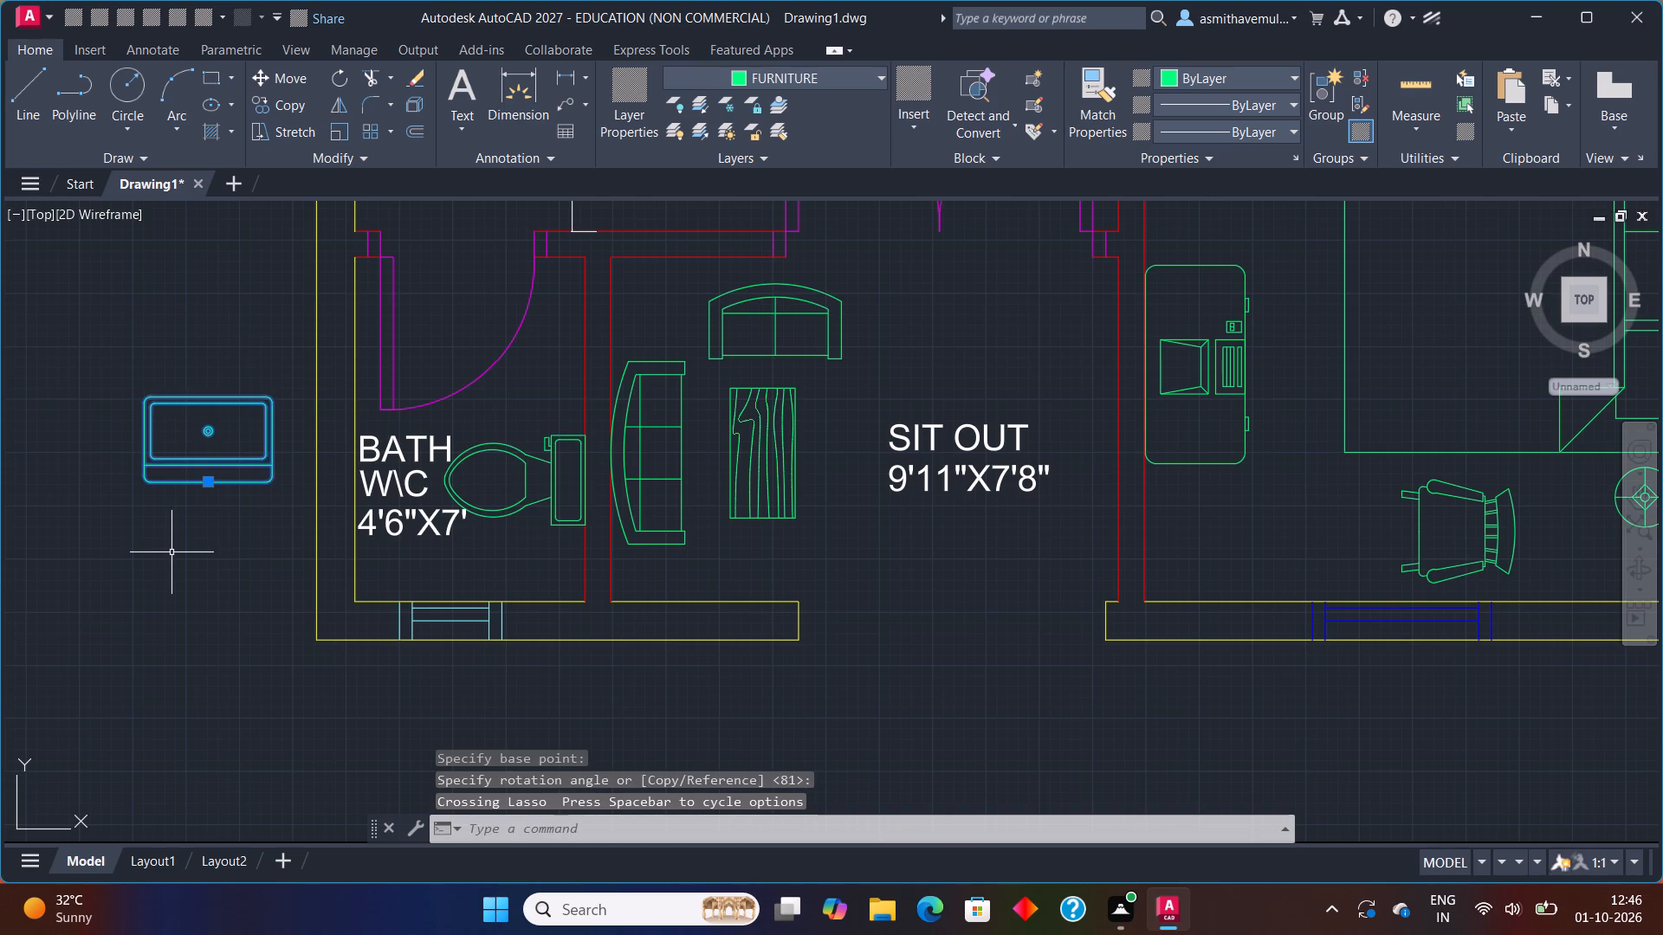
type("sacle")
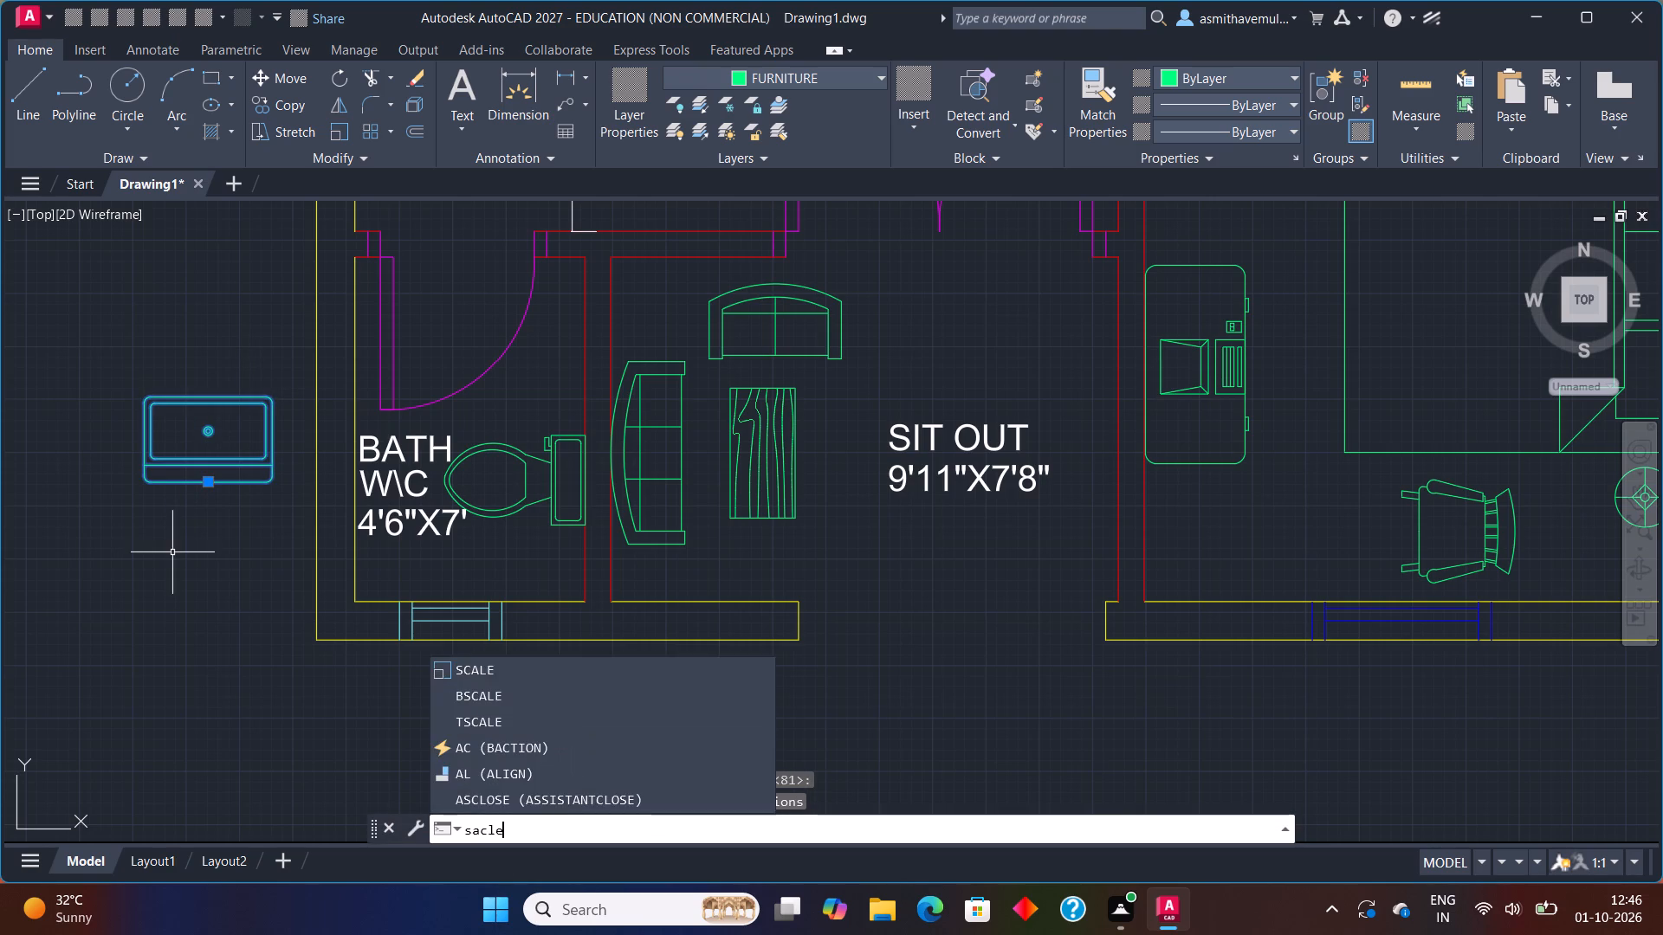
key("Return")
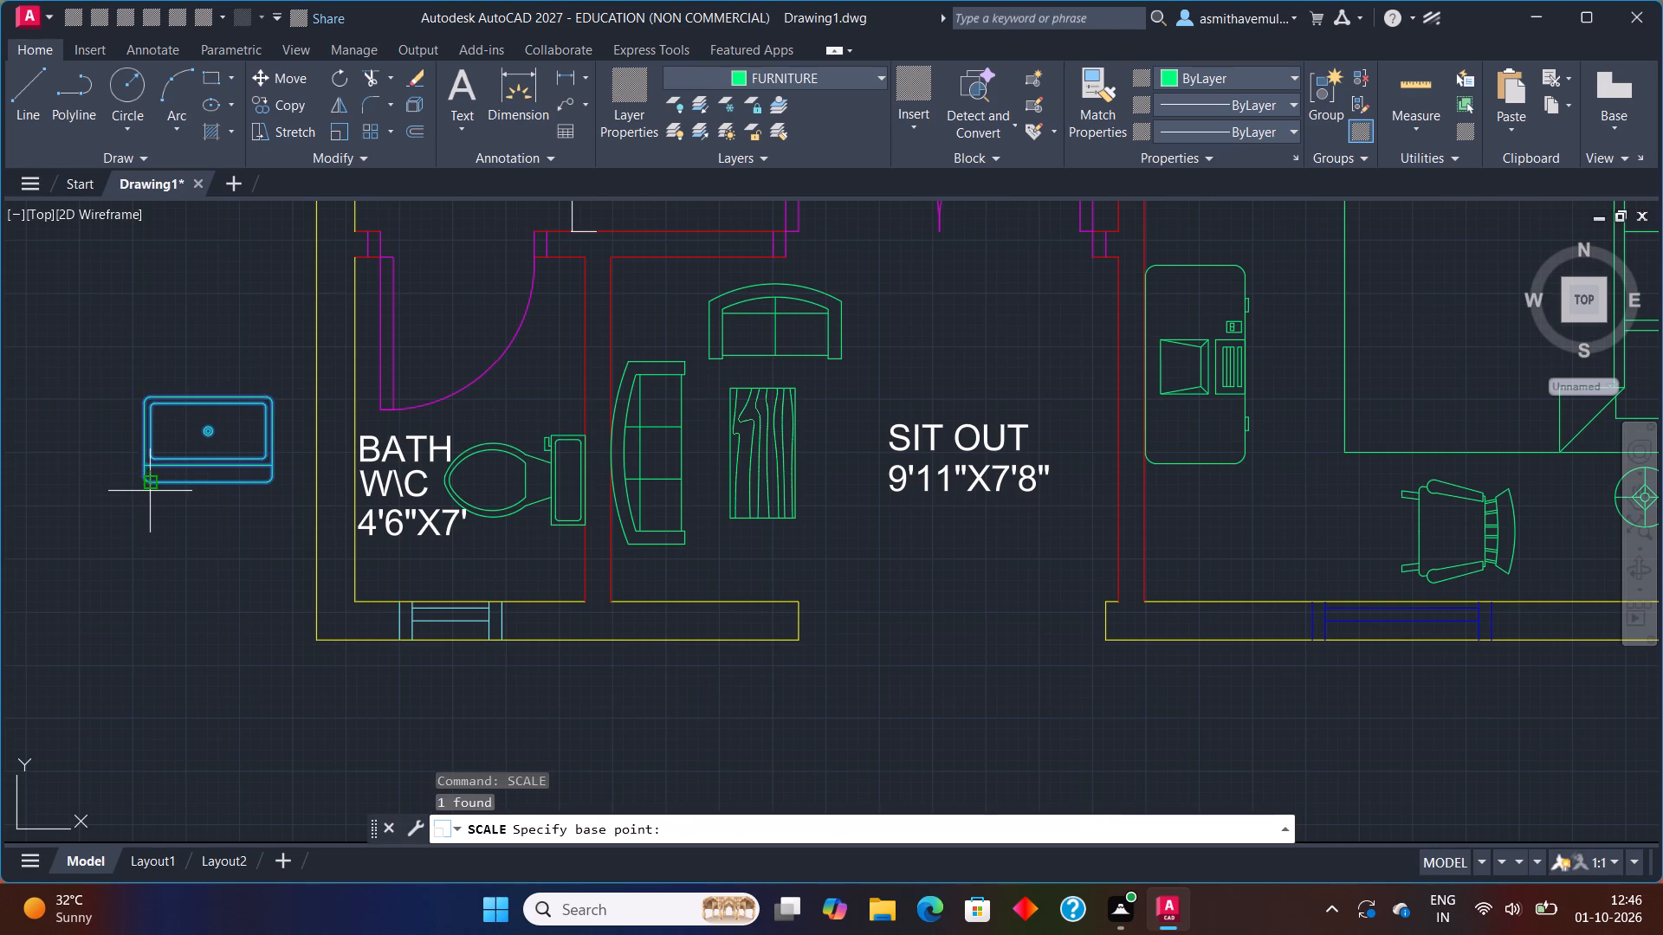
left_click(147, 490)
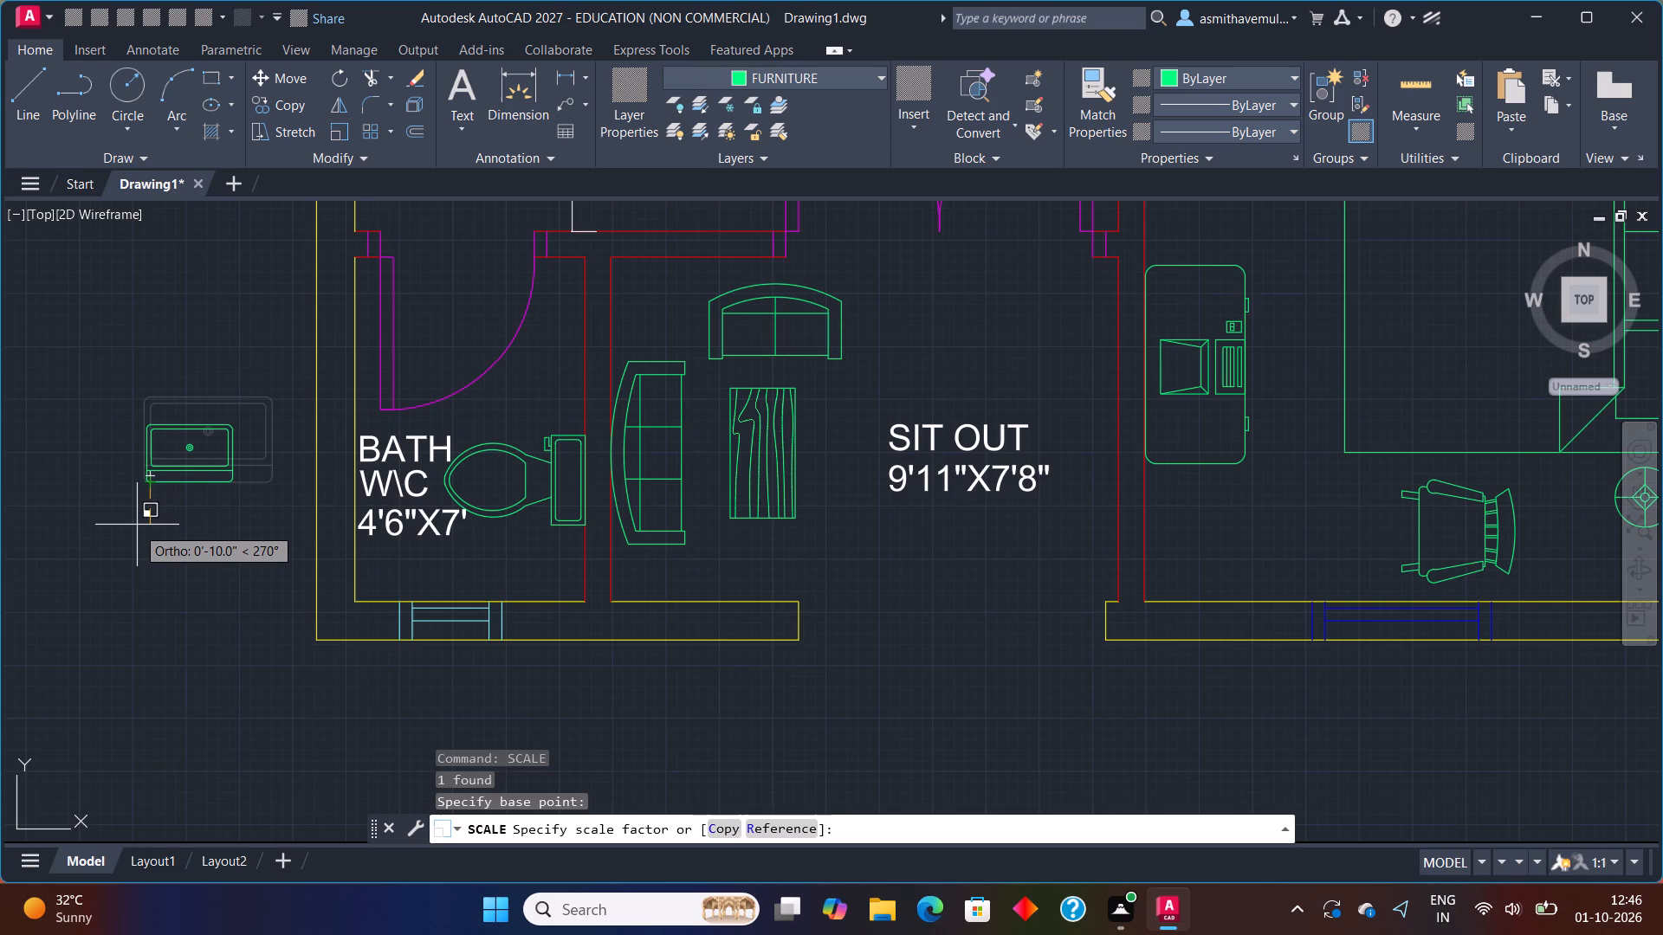
left_click(142, 522)
Move the sink by its back-edge midpoint into the 4'6"X7' bath, against the inner face of the window wall near the corner.
left_click_drag(220, 398, 175, 564)
key("m")
key("Return")
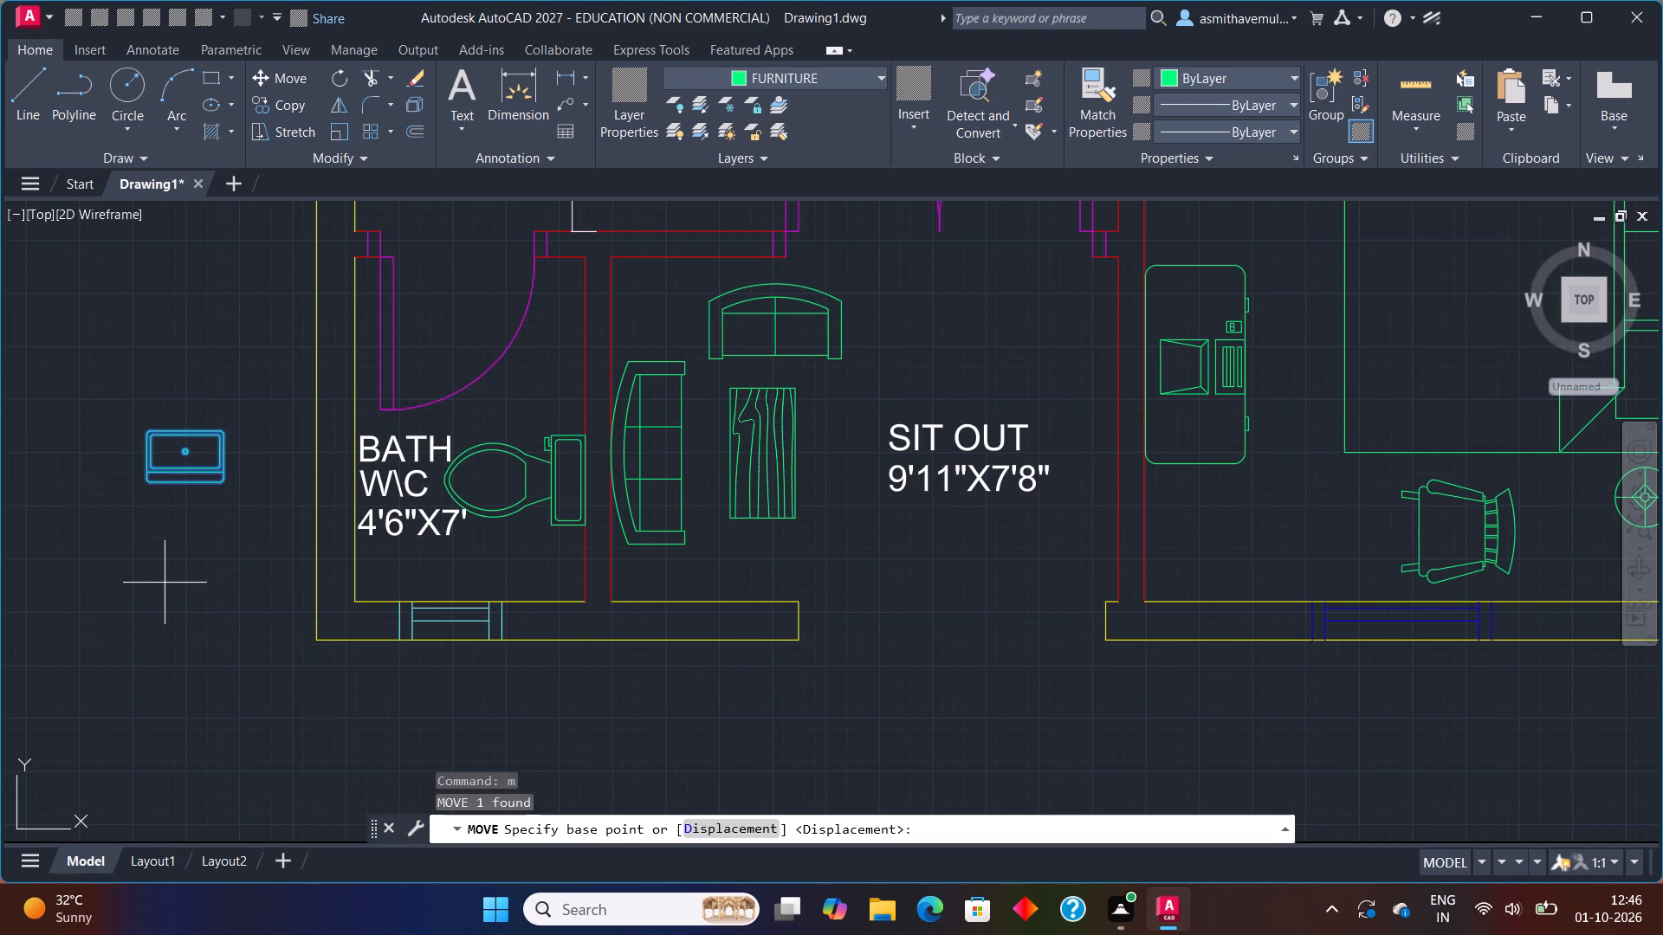
left_click(187, 483)
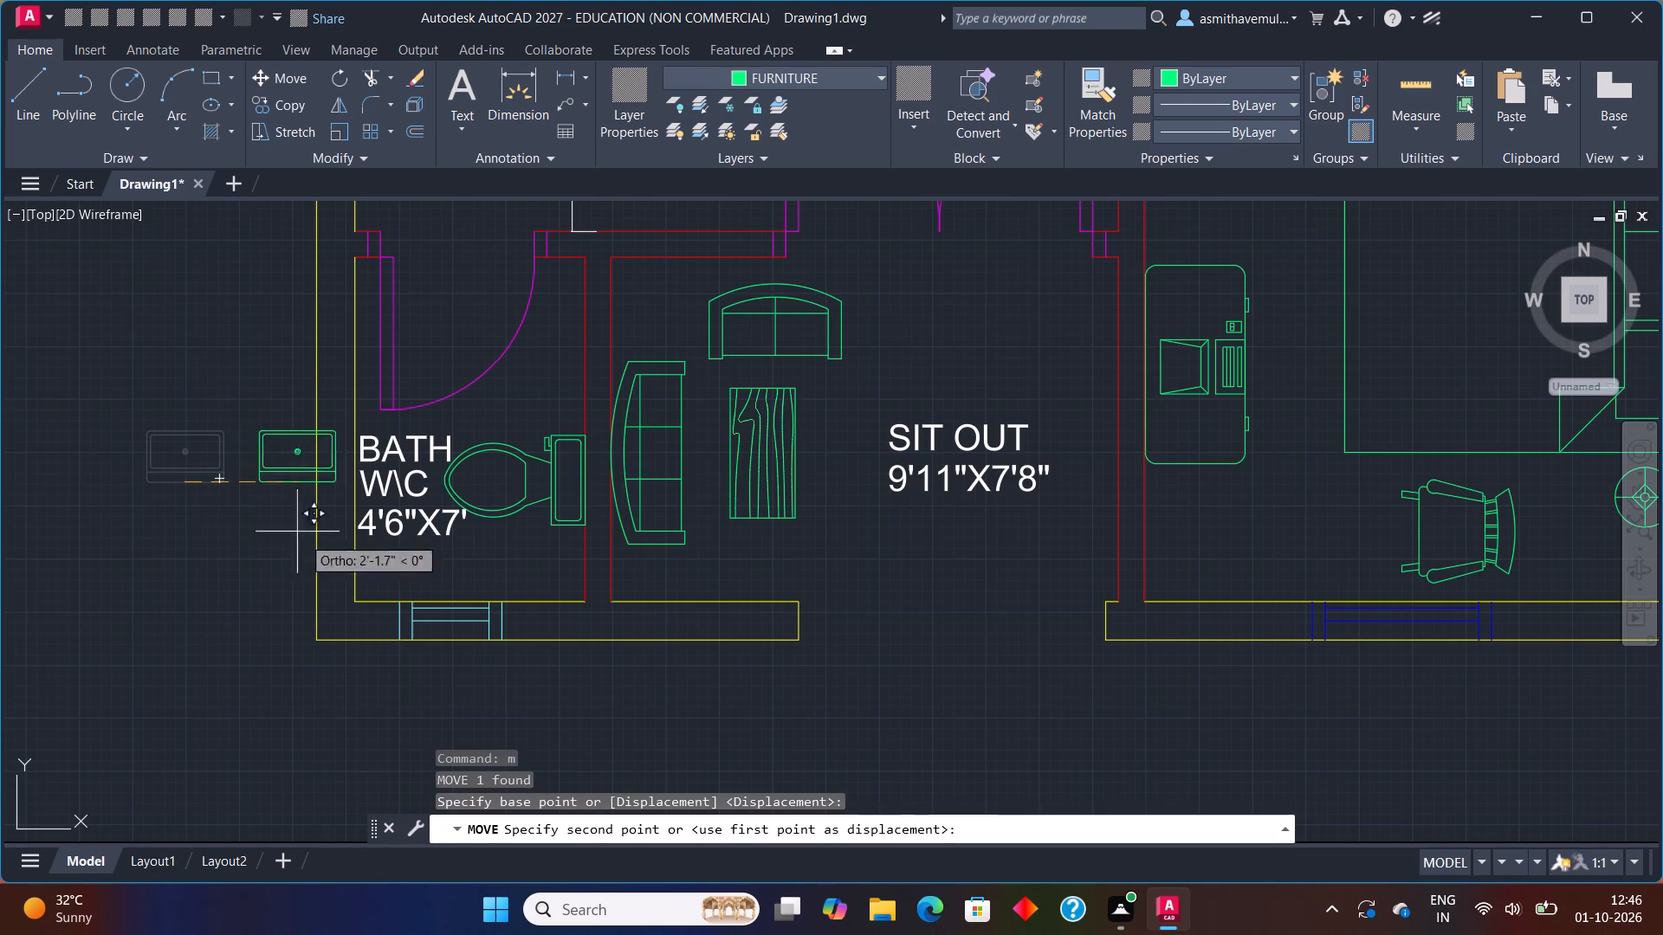
key("F8")
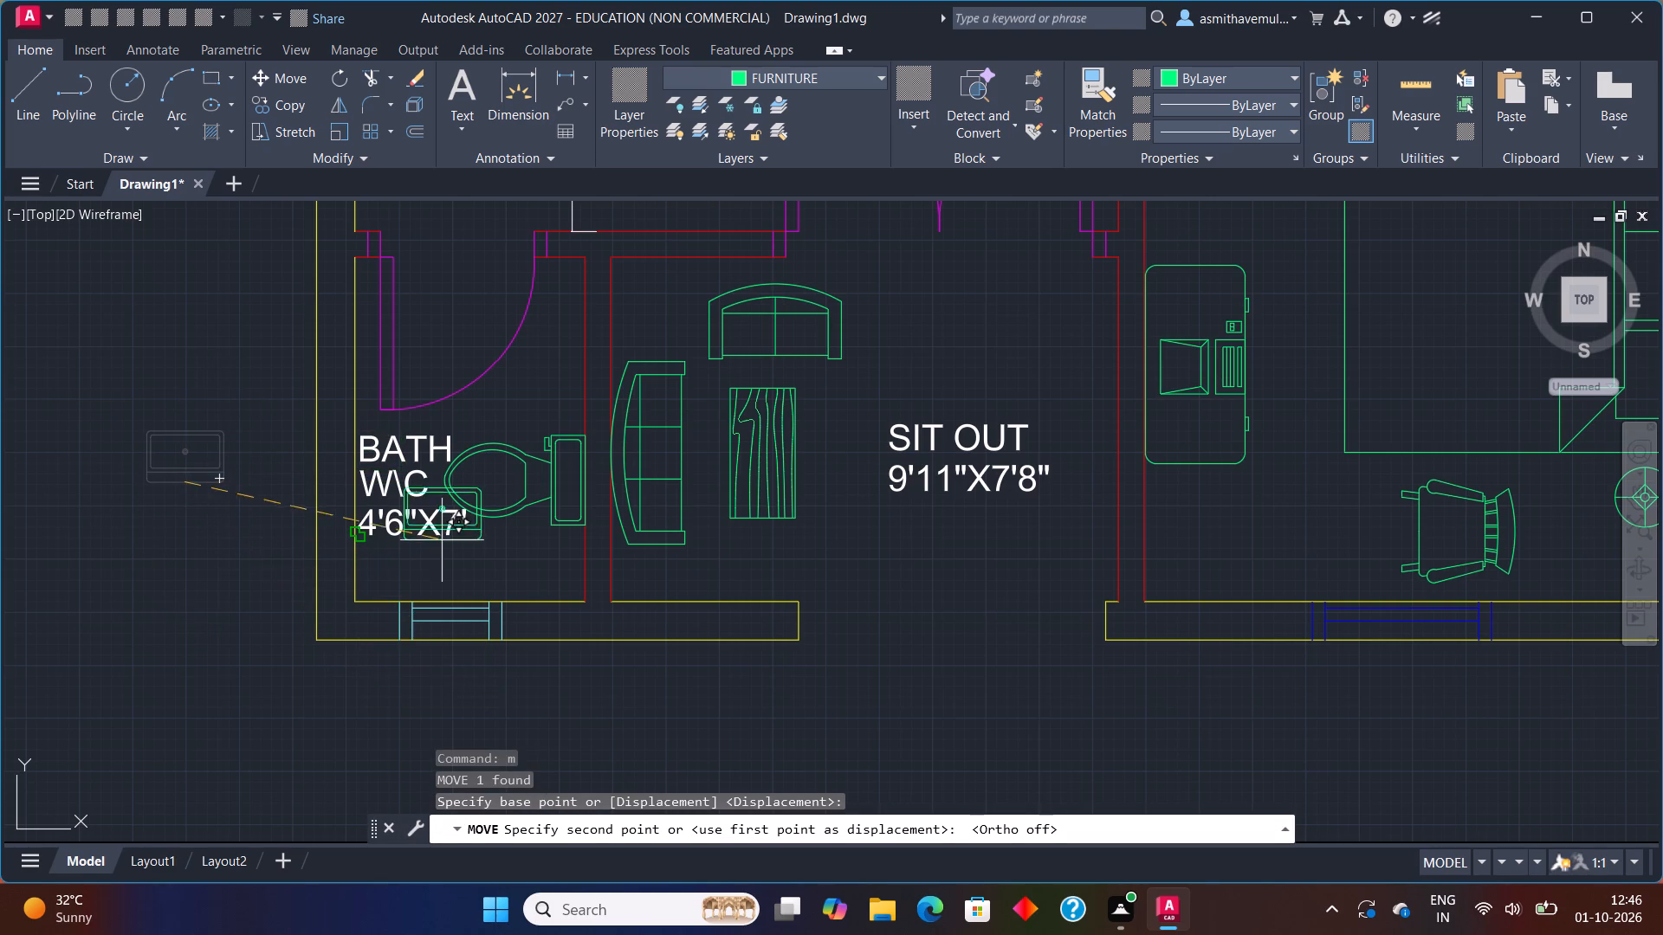
scroll(398, 599, "up", 2)
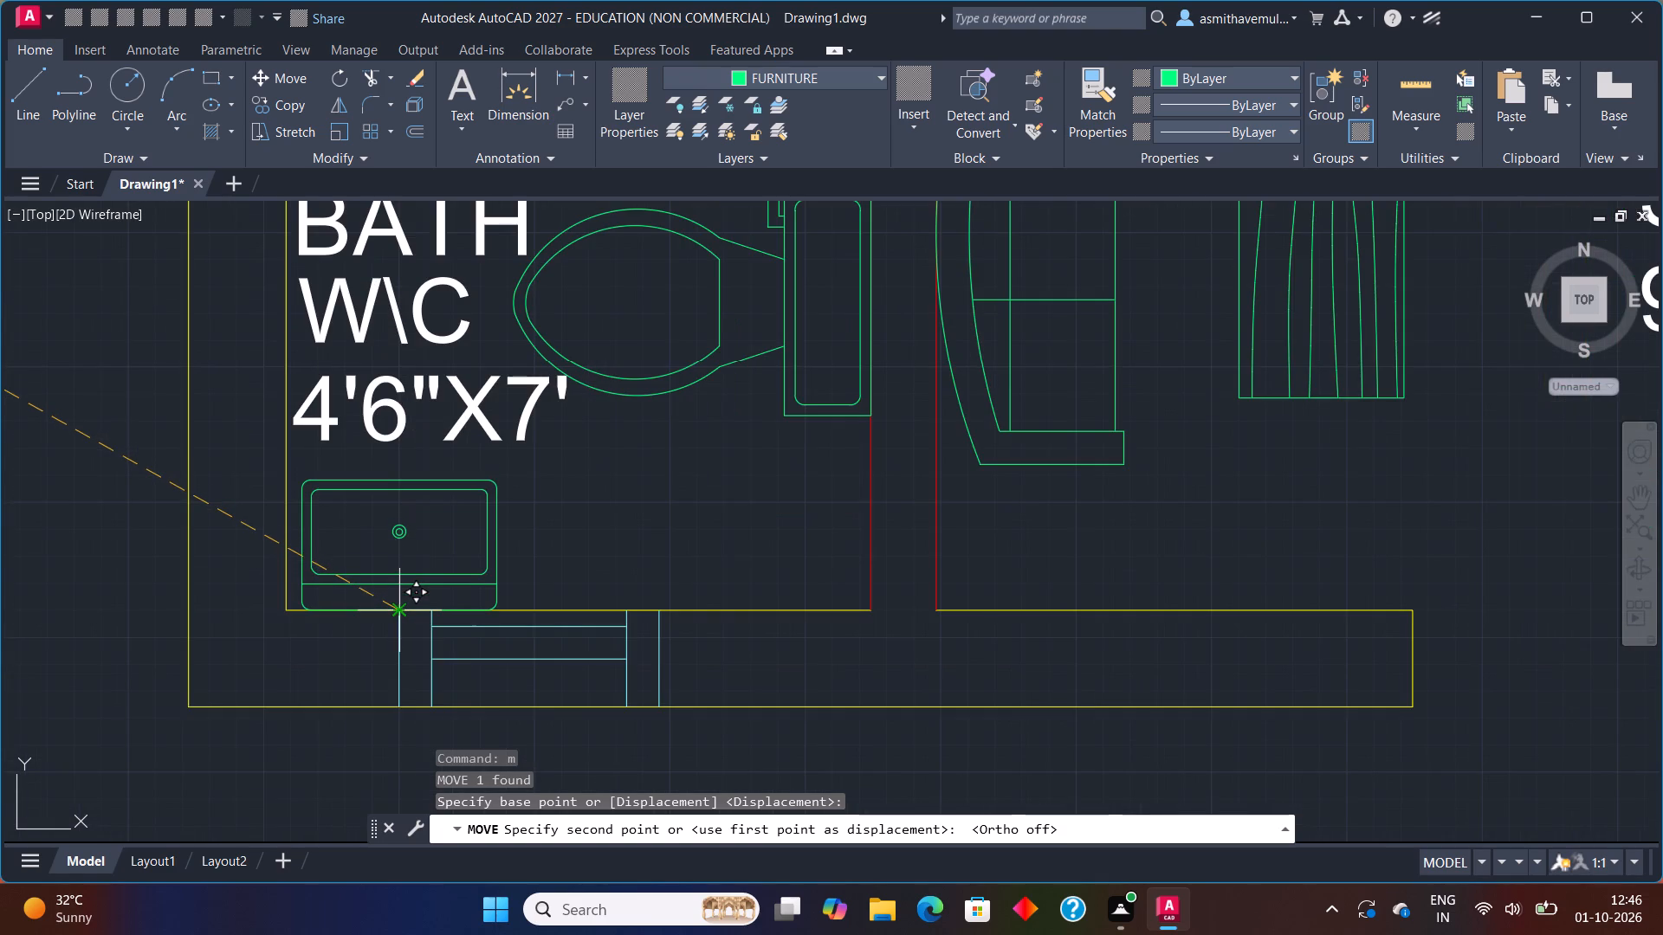
left_click(406, 610)
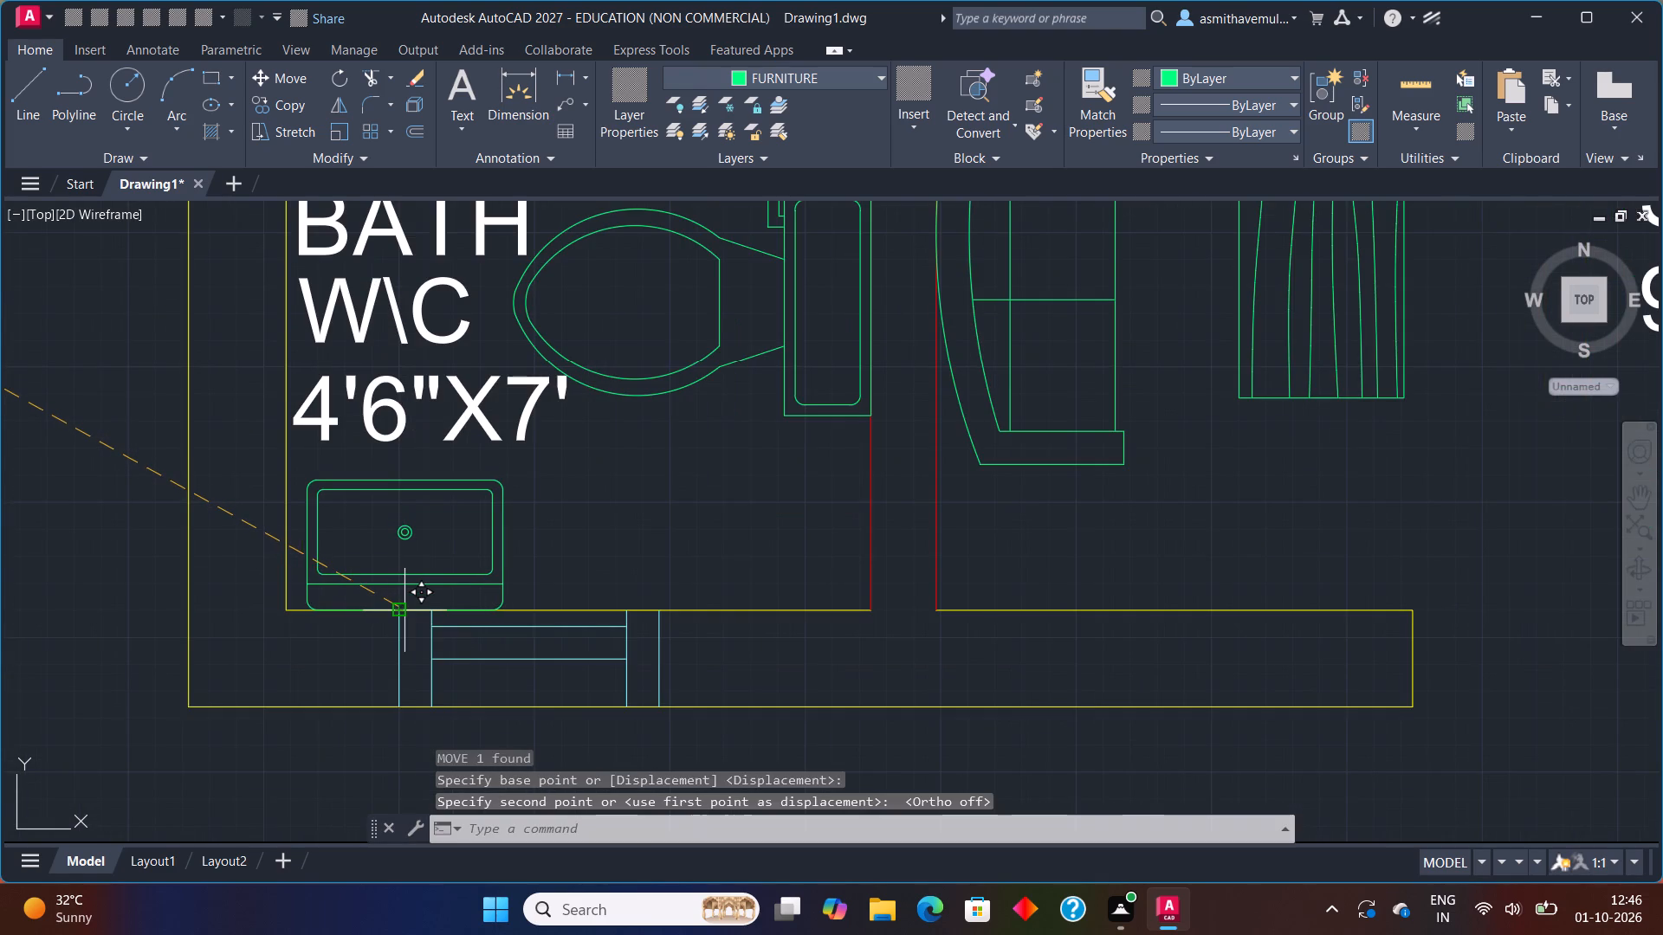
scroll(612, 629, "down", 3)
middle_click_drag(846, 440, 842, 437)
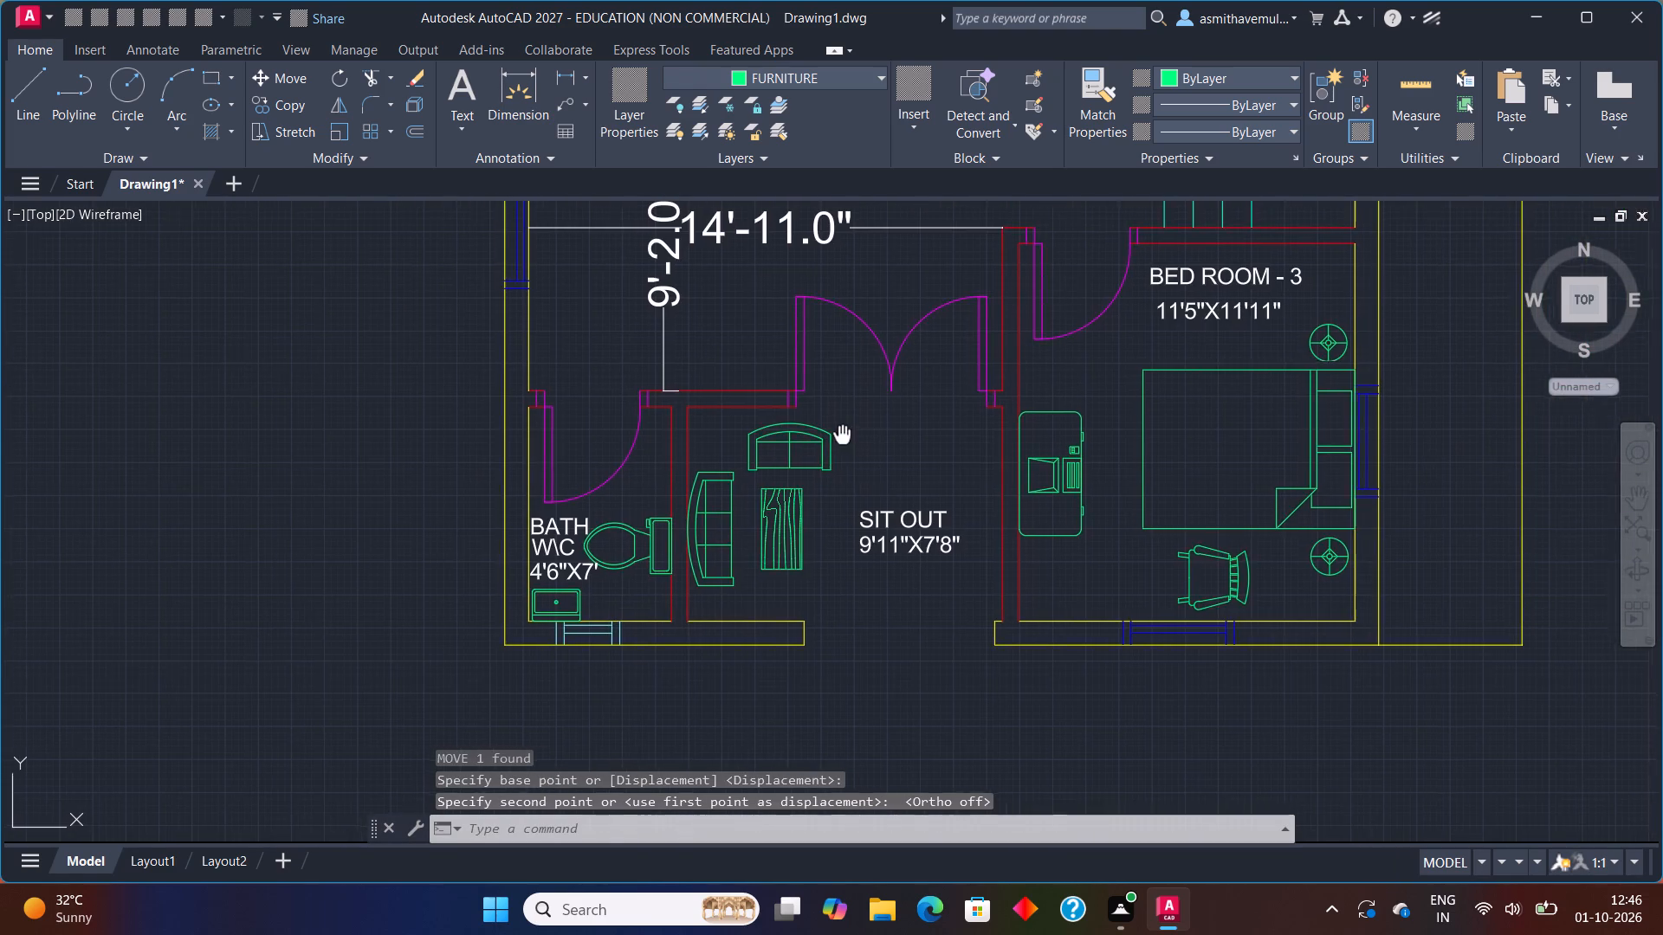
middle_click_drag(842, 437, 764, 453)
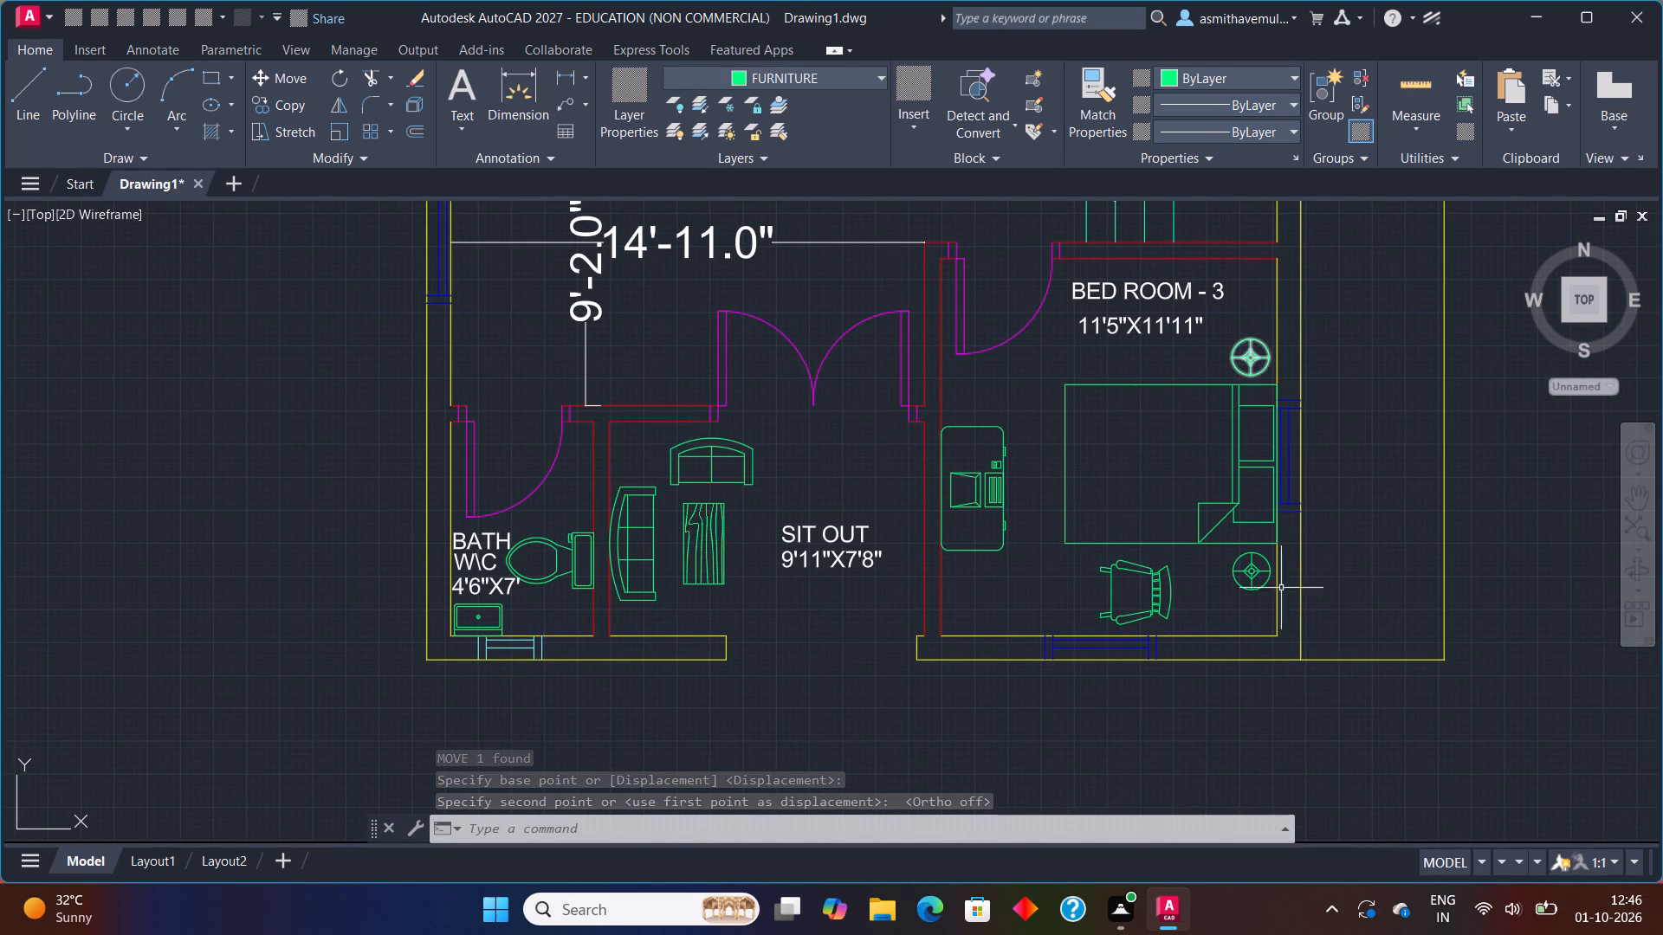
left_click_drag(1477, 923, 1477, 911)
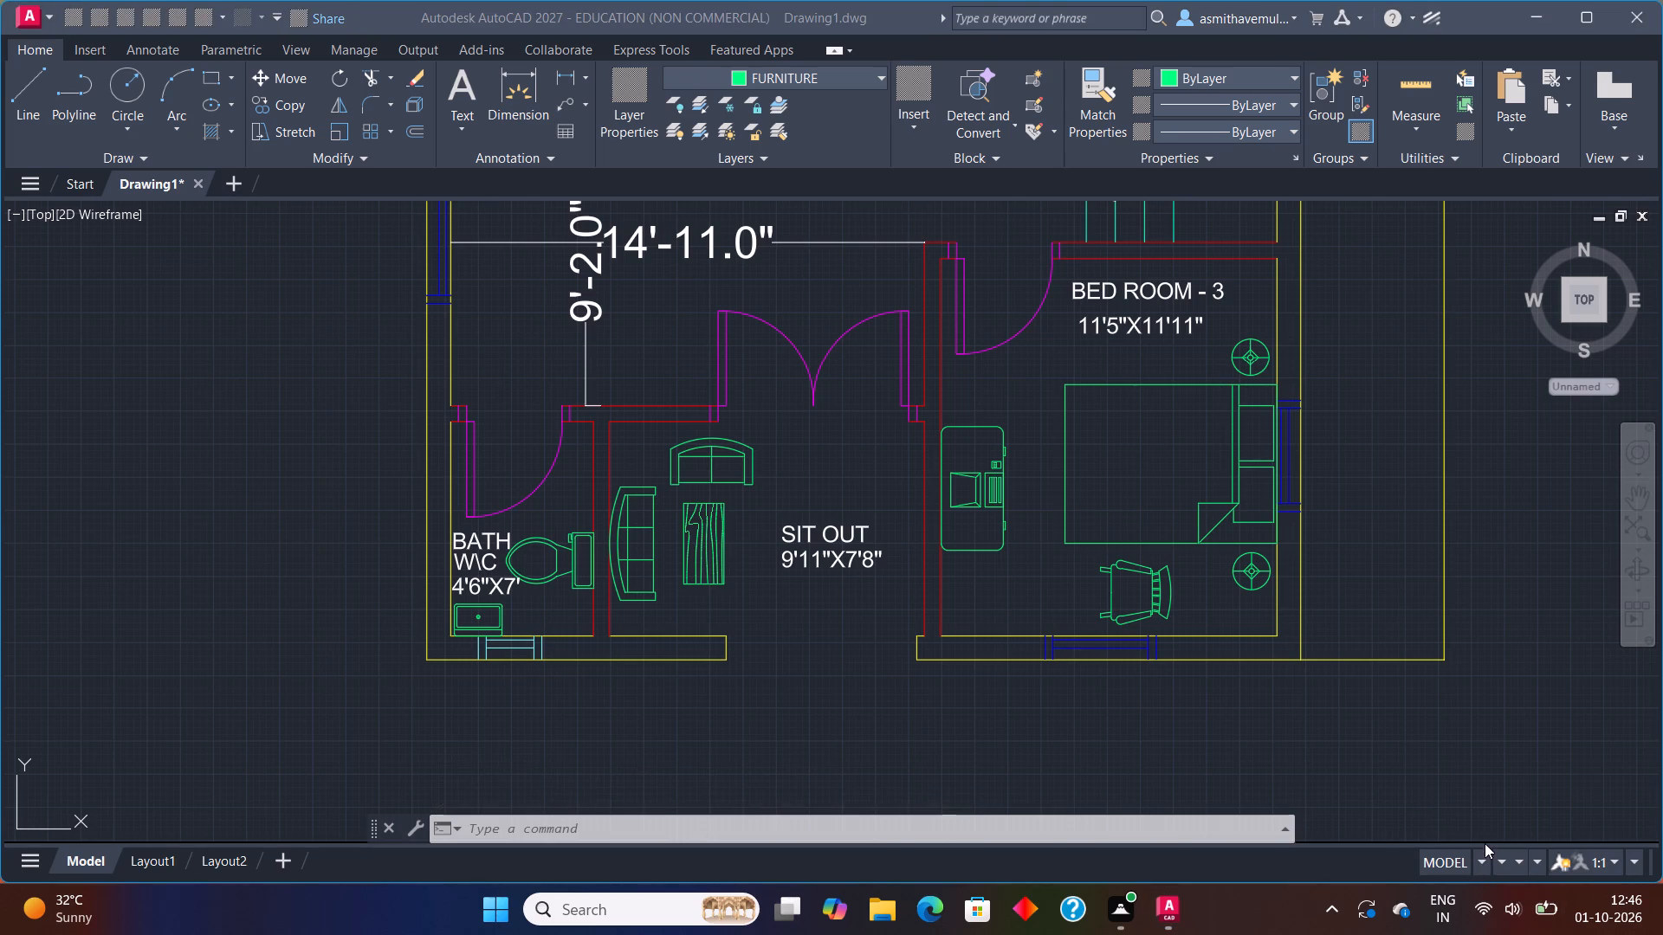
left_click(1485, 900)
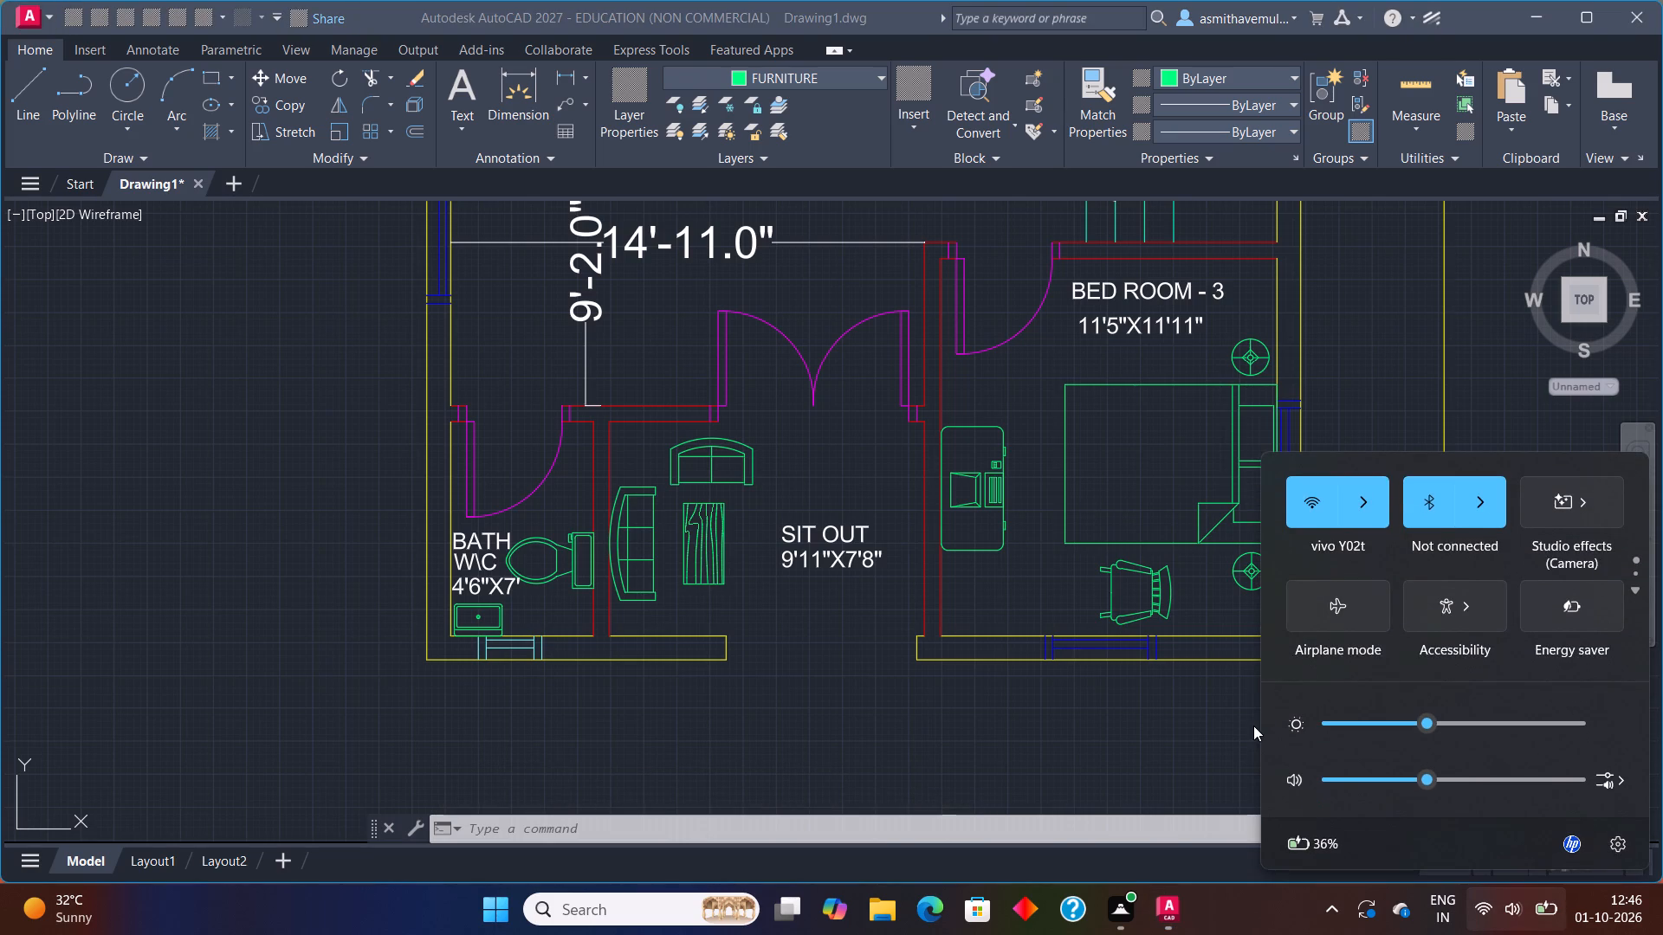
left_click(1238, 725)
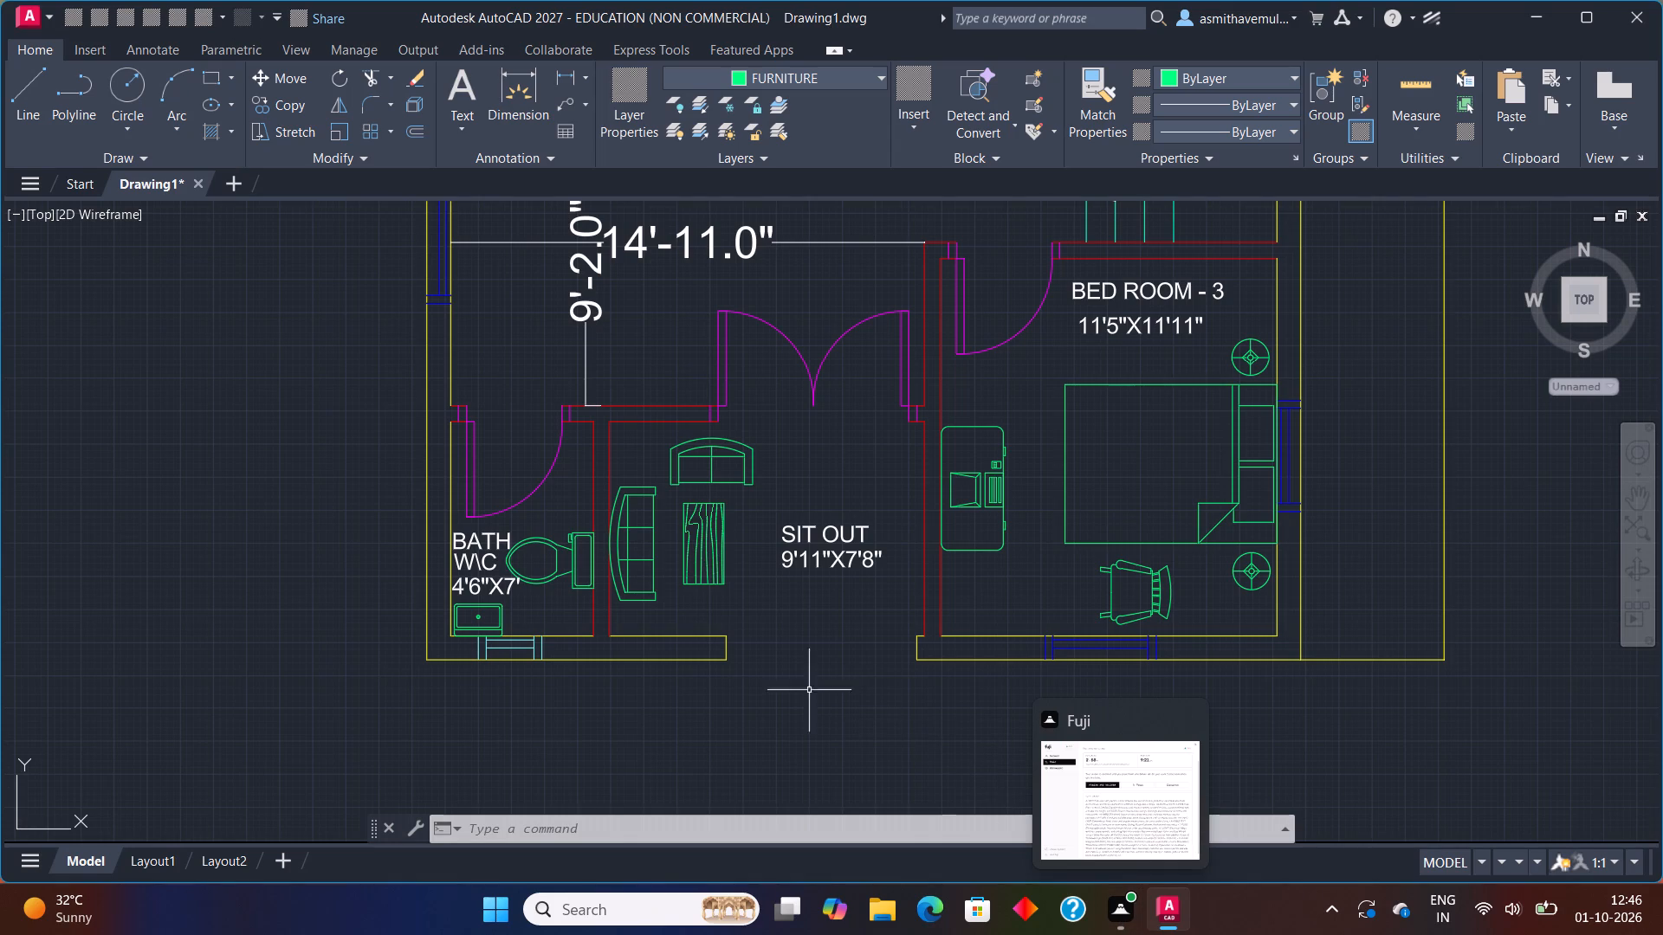
Examine the furnished plan room by room, from the sit out and hall to the bath and upper bedrooms.
scroll(762, 635, "down", 1)
middle_click_drag(910, 424, 642, 577)
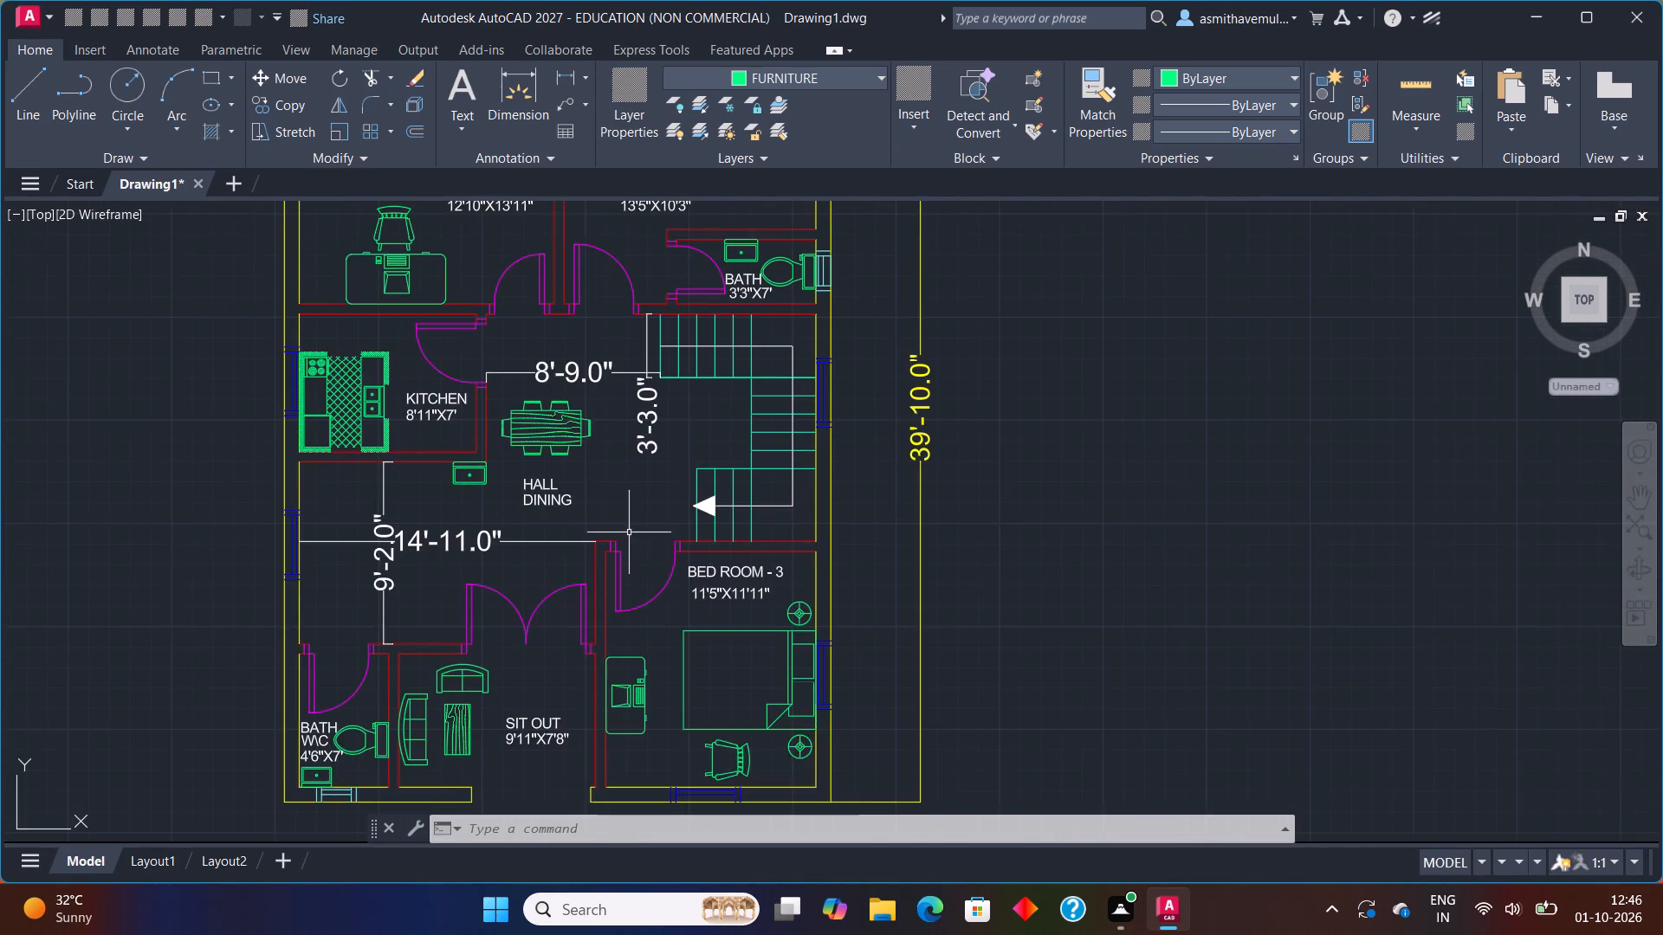
scroll(622, 516, "up", 1)
scroll(612, 489, "down", 2)
middle_click_drag(611, 485, 671, 542)
scroll(644, 494, "up", 1)
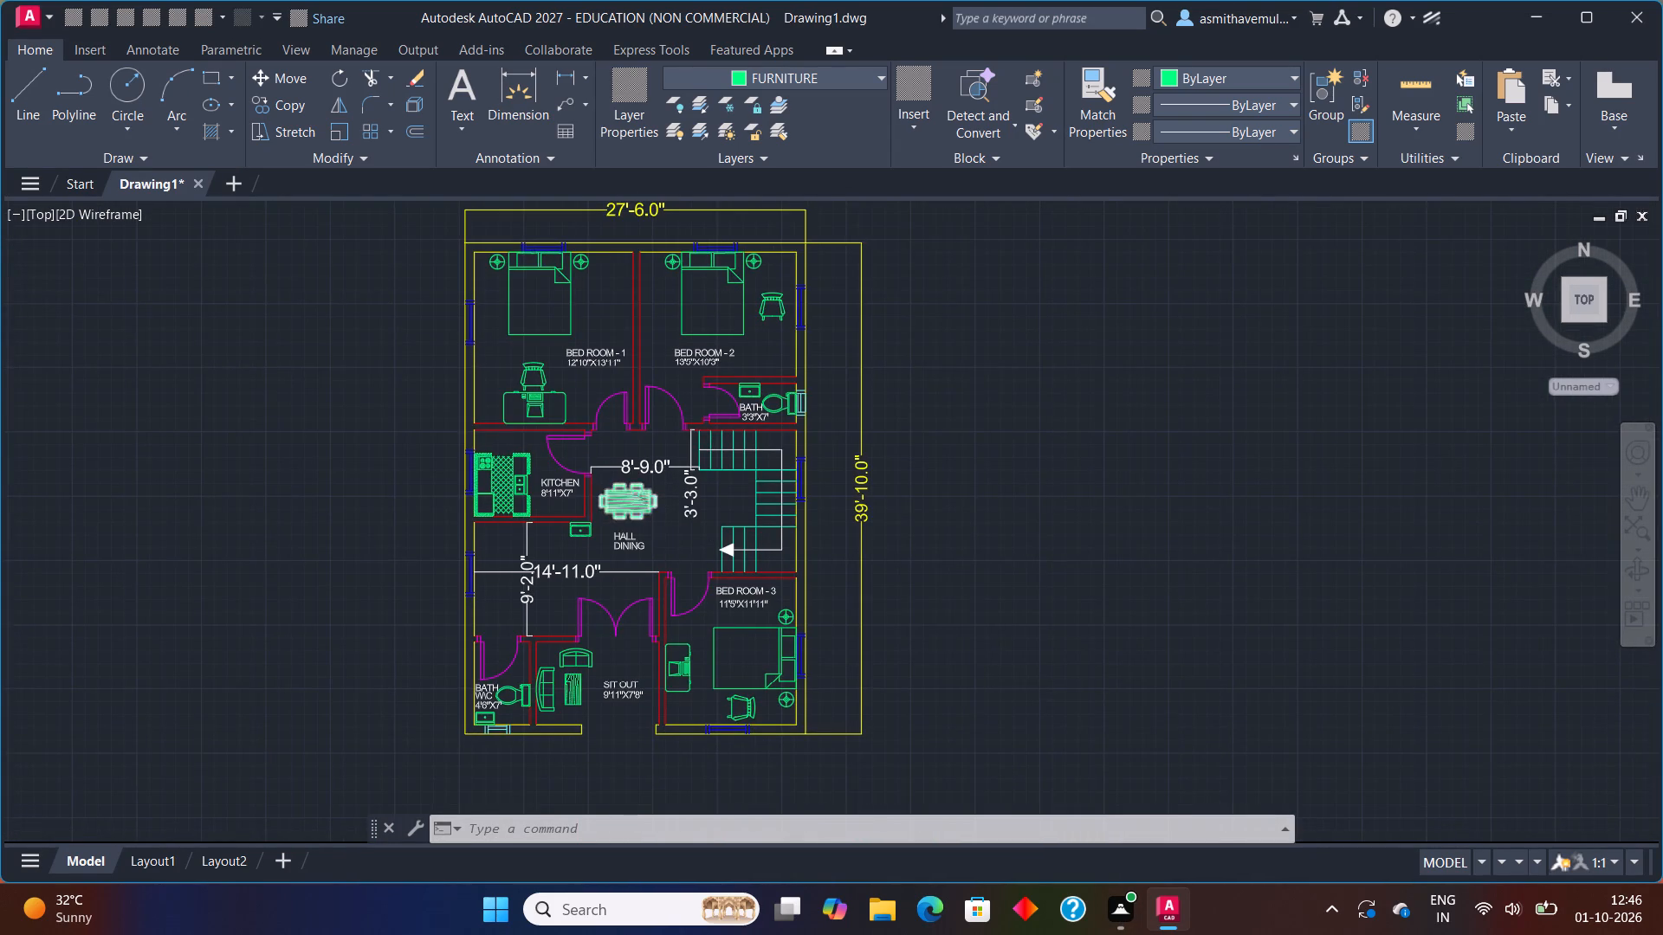
scroll(717, 423, "up", 2)
middle_click_drag(778, 384, 754, 447)
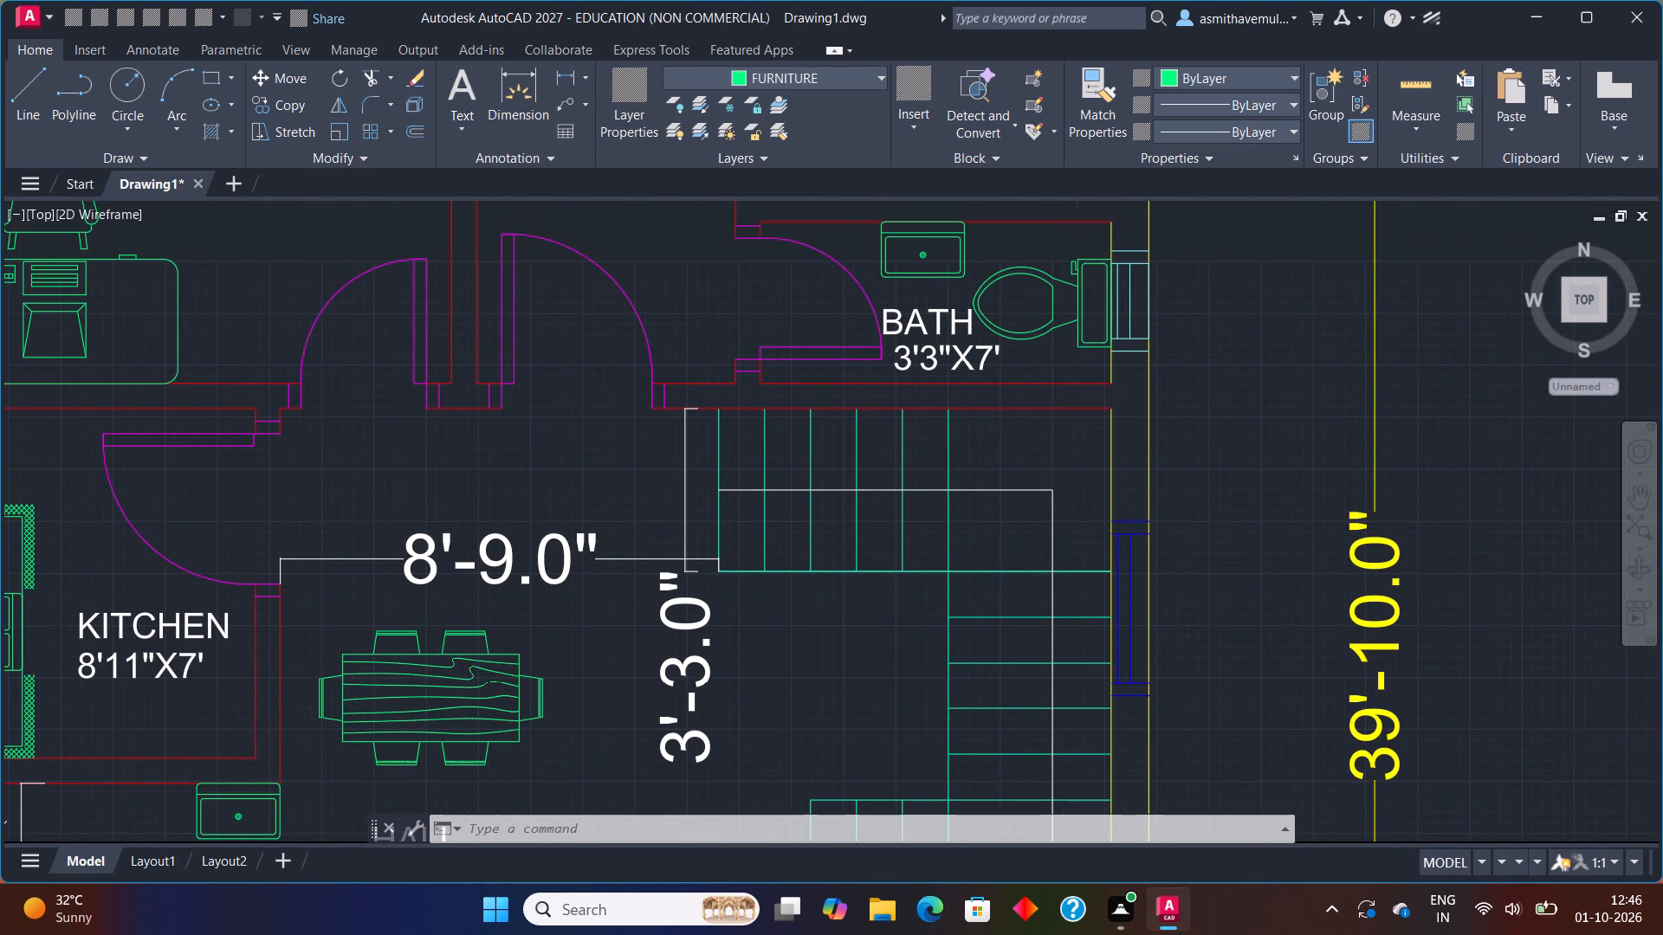
scroll(945, 547, "up", 2)
scroll(940, 543, "down", 2)
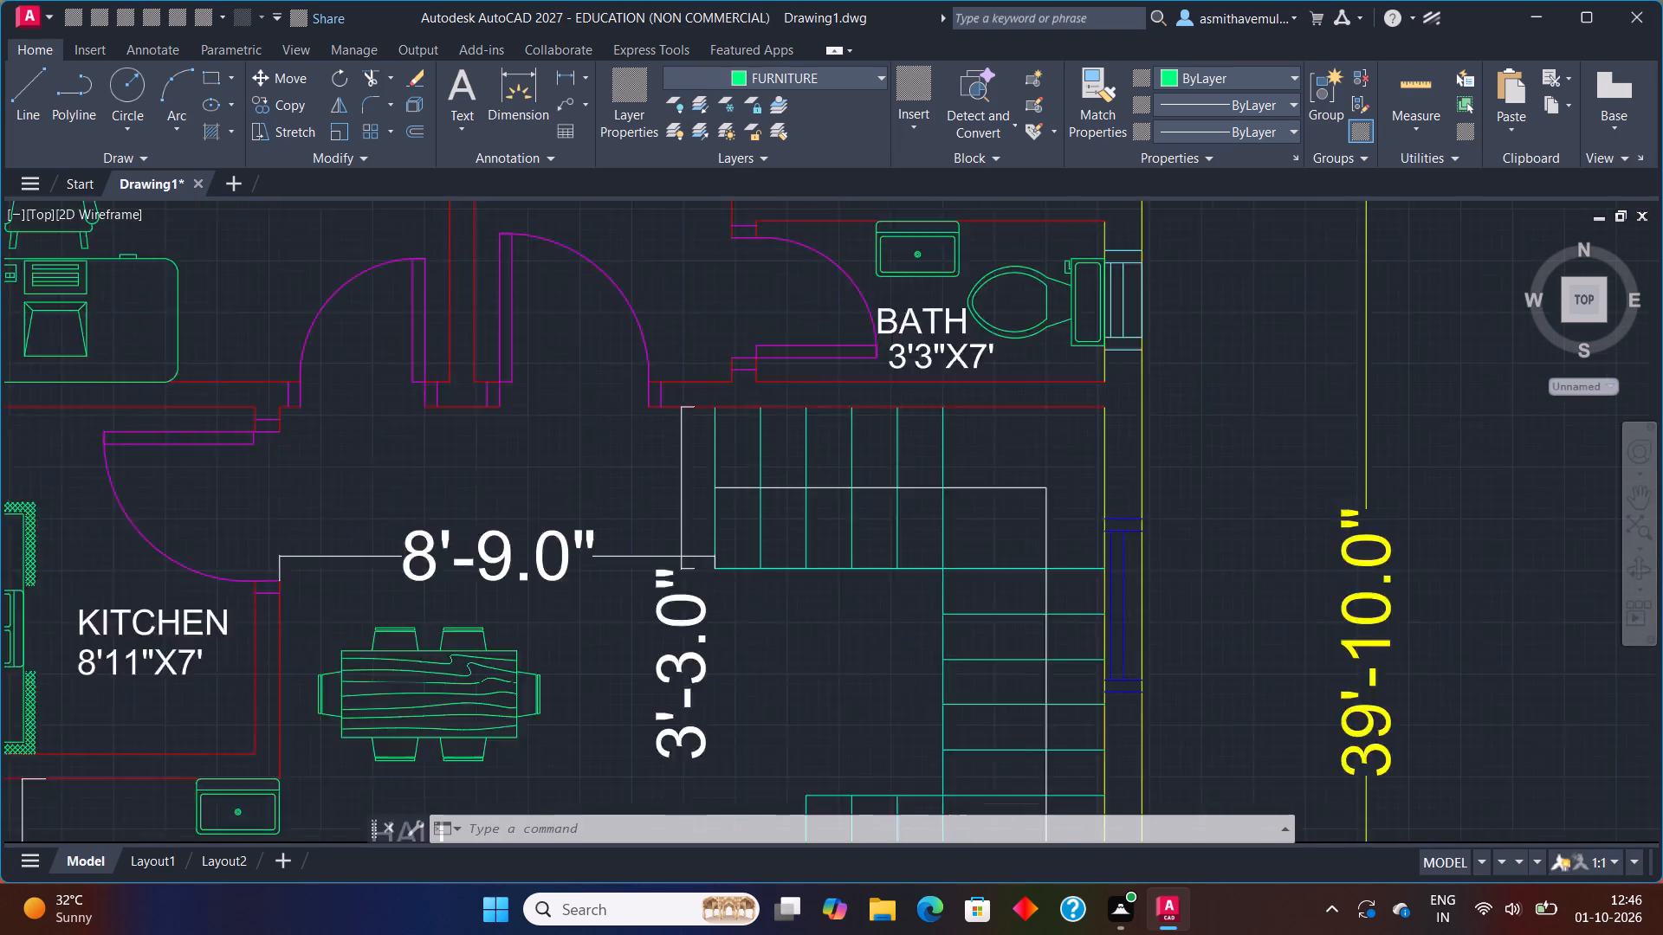
scroll(940, 543, "down", 2)
middle_click_drag(900, 458, 864, 564)
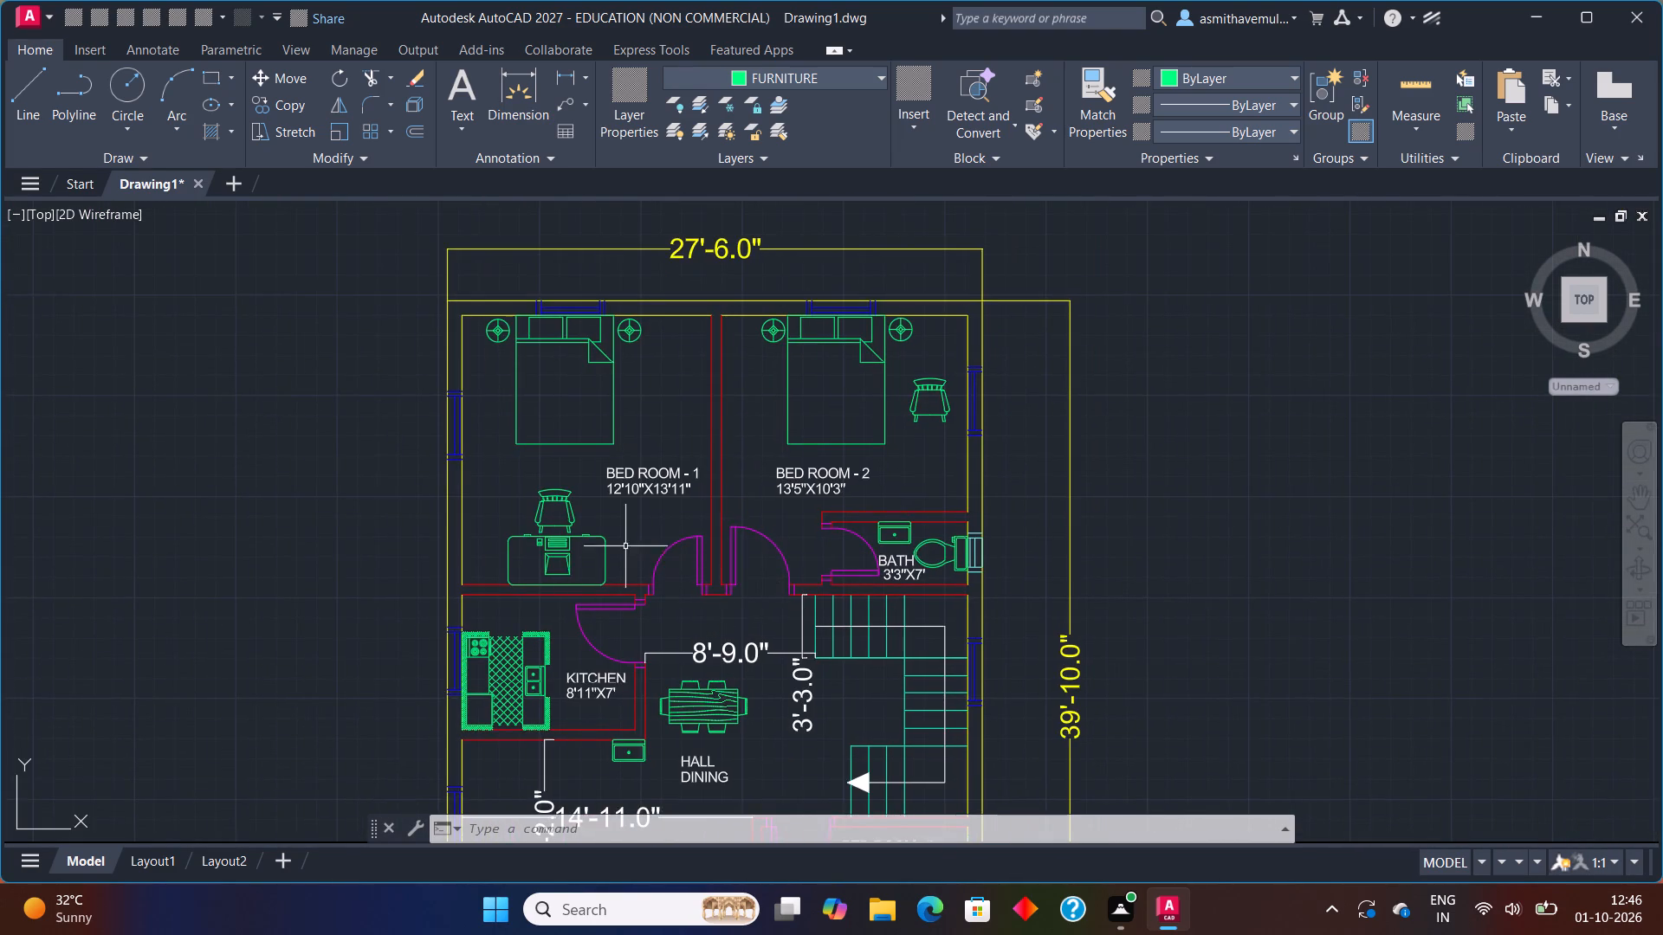
Move the desk chair in BED ROOM - 1 slightly away from the desk.
scroll(622, 546, "up", 2)
left_click(492, 490)
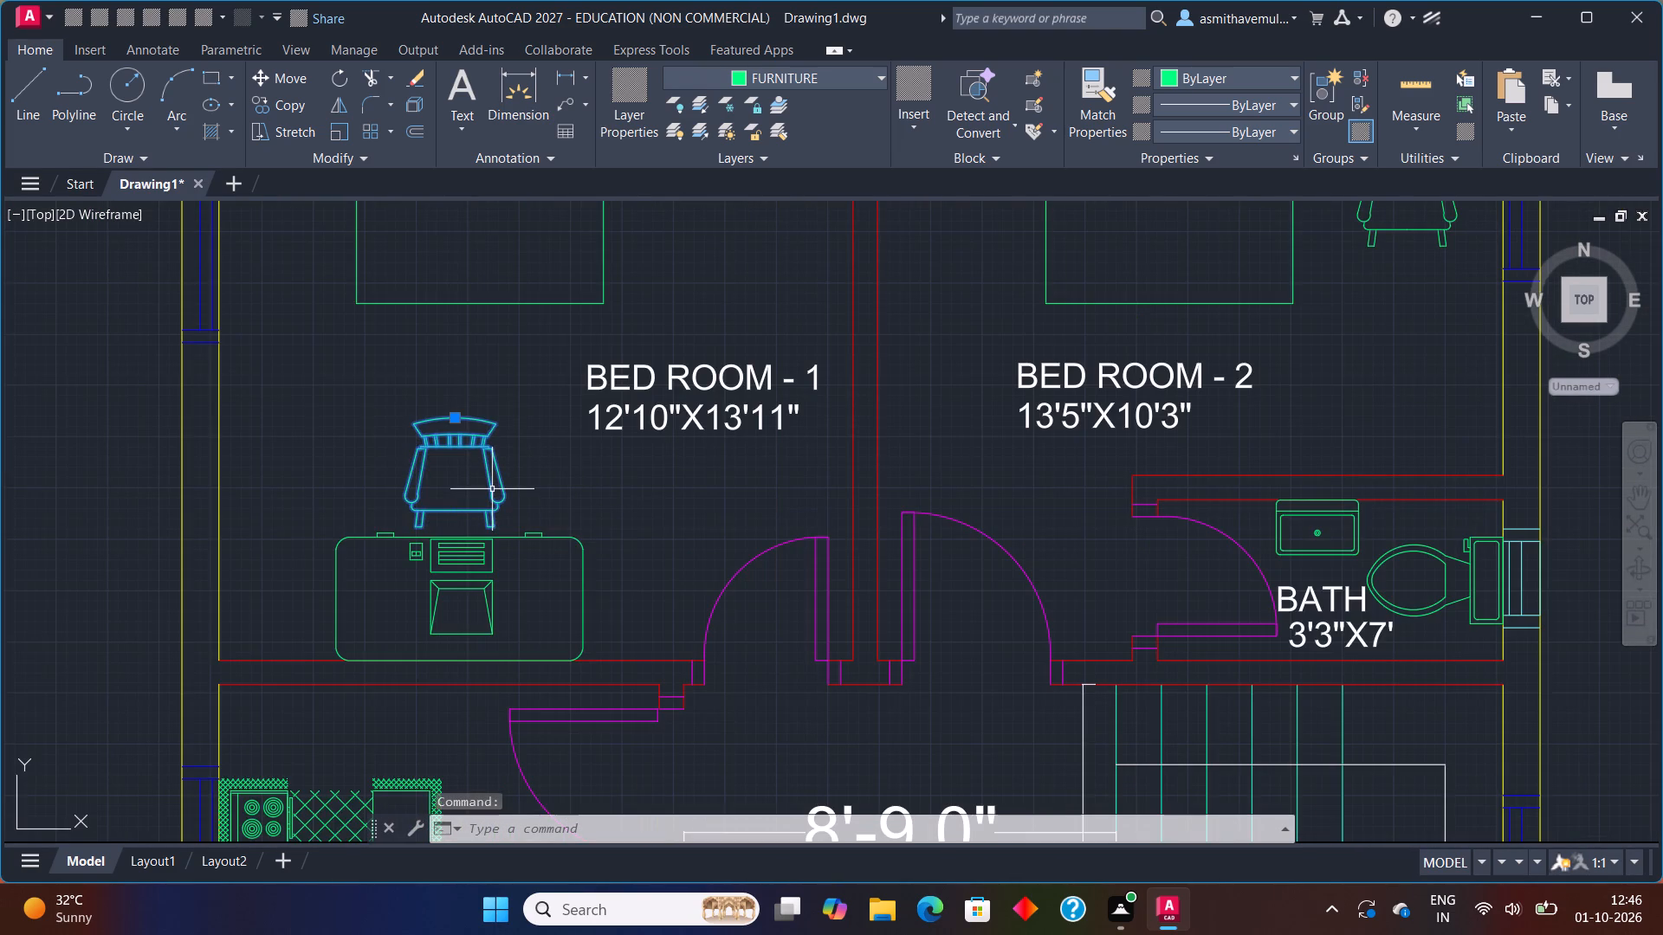
key("m")
key("Return")
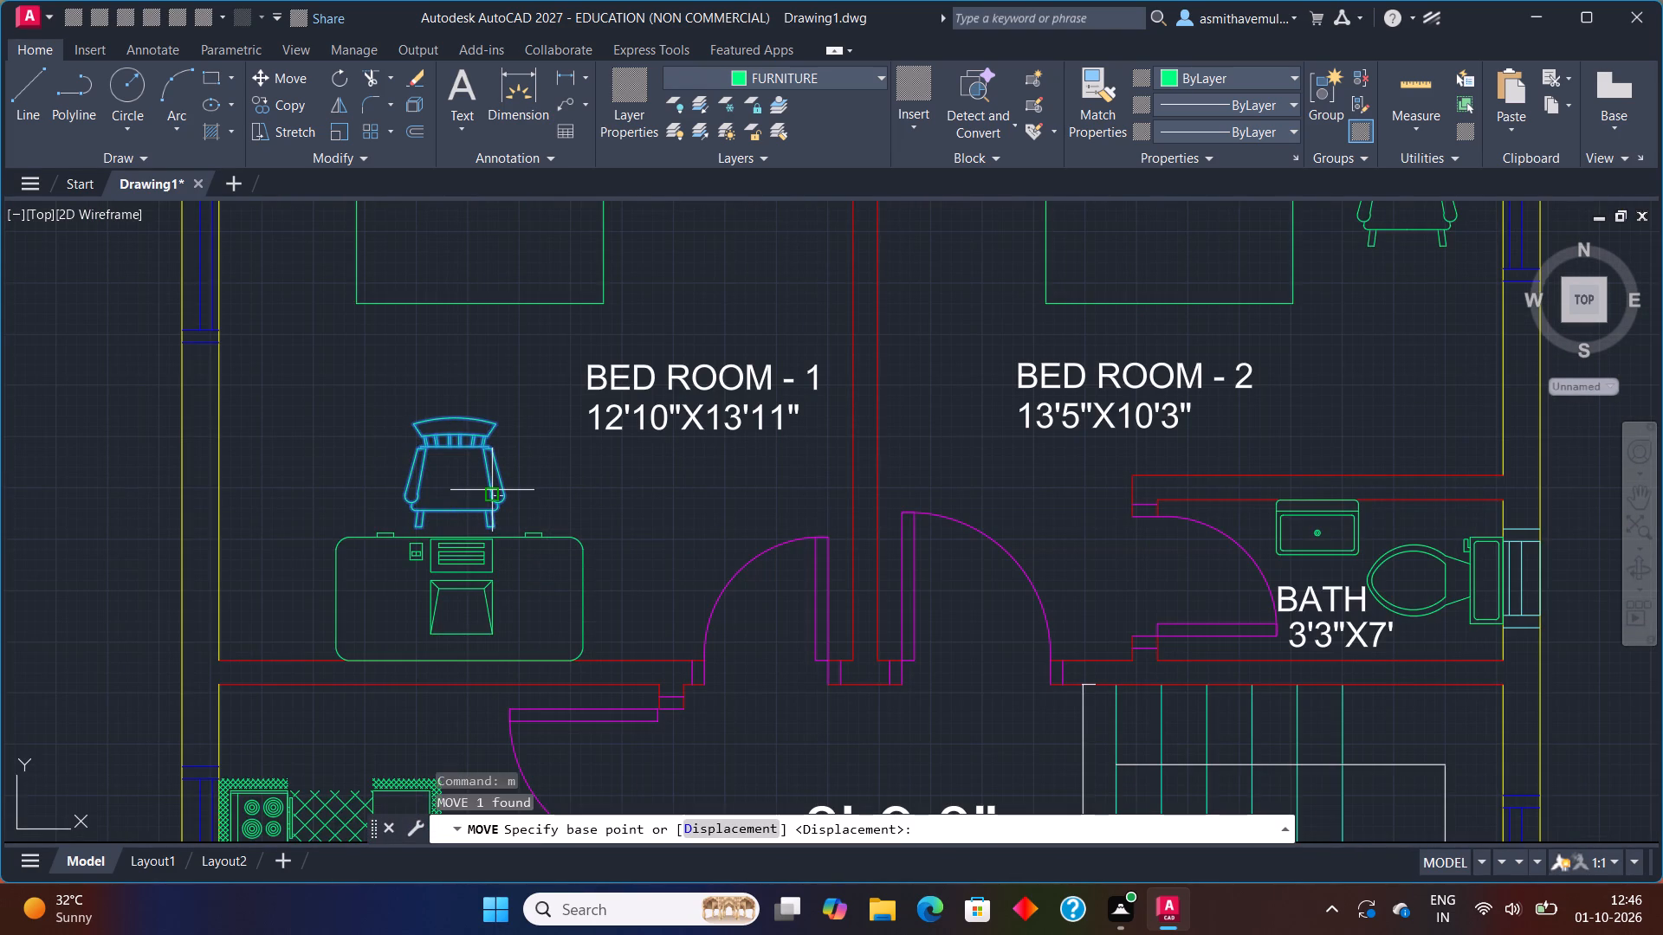
left_click(476, 506)
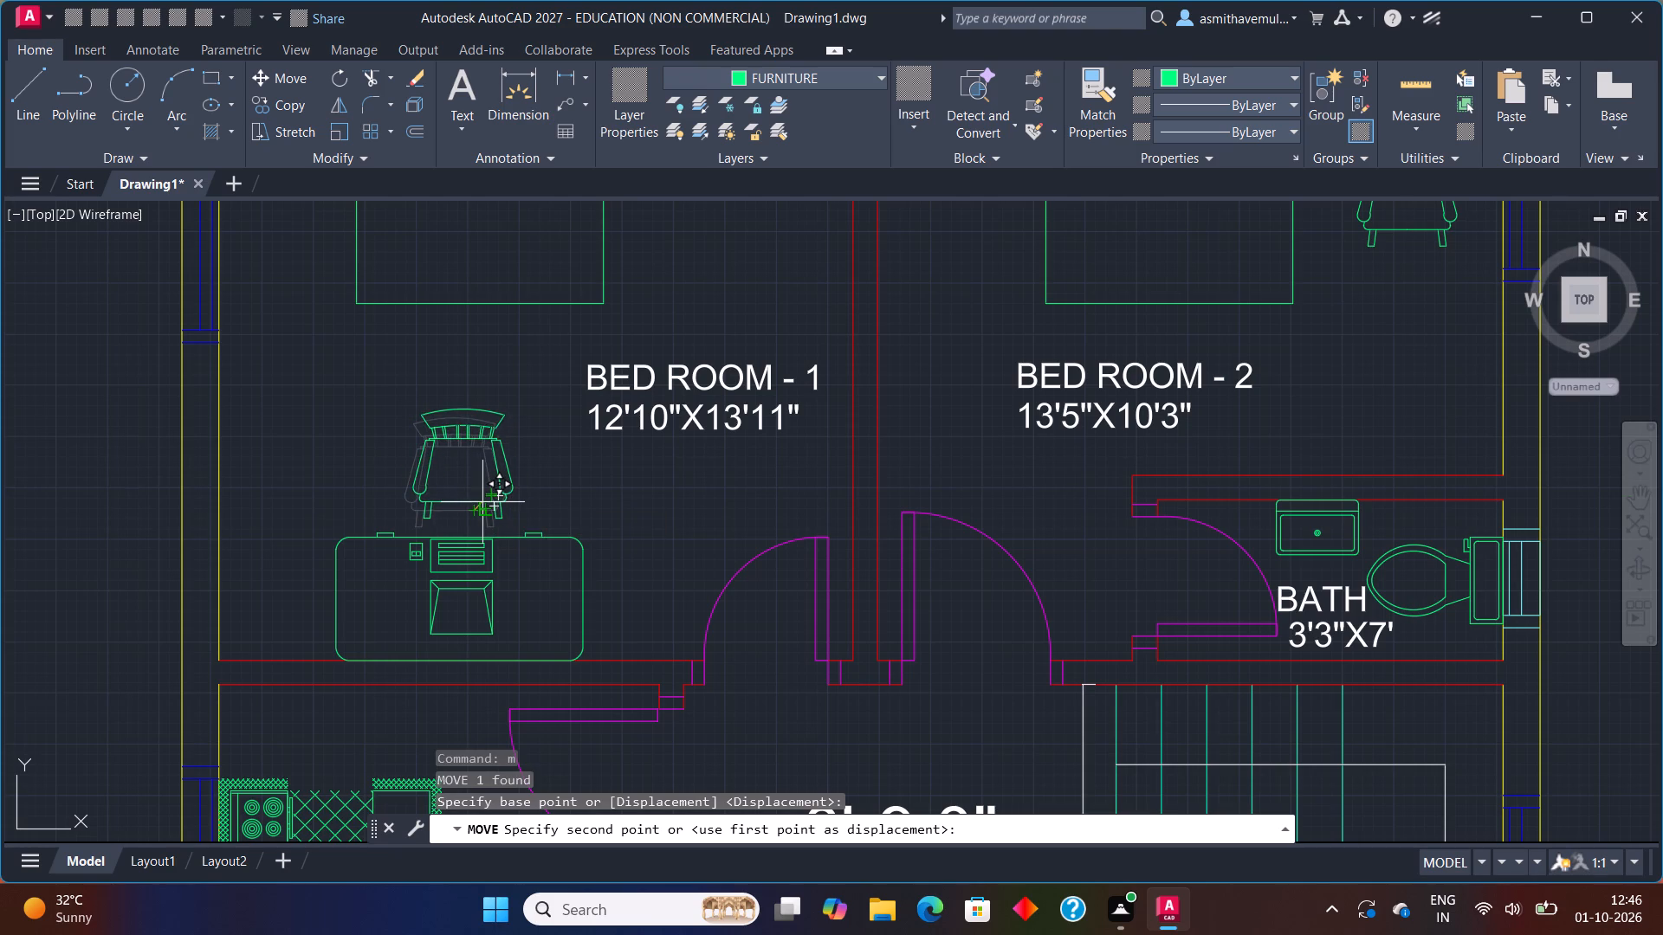
left_click(478, 501)
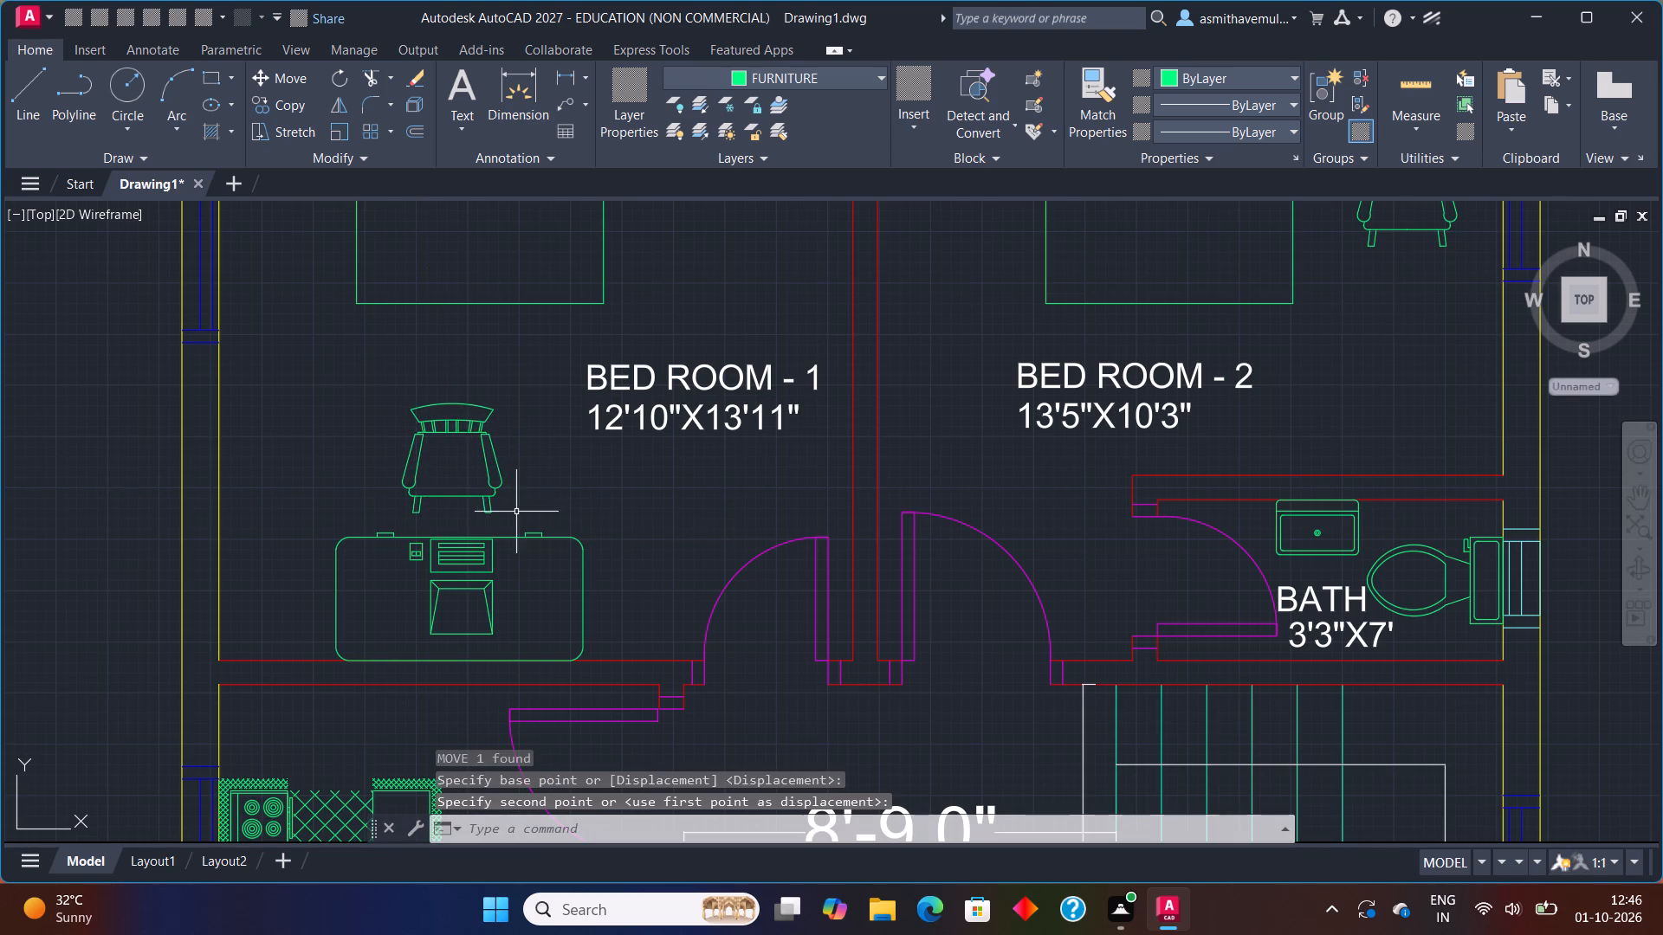
Move the BED ROOM - 1 desk chair slightly sideways so that it lines up with the computer on the desk.
scroll(502, 494, "up", 1)
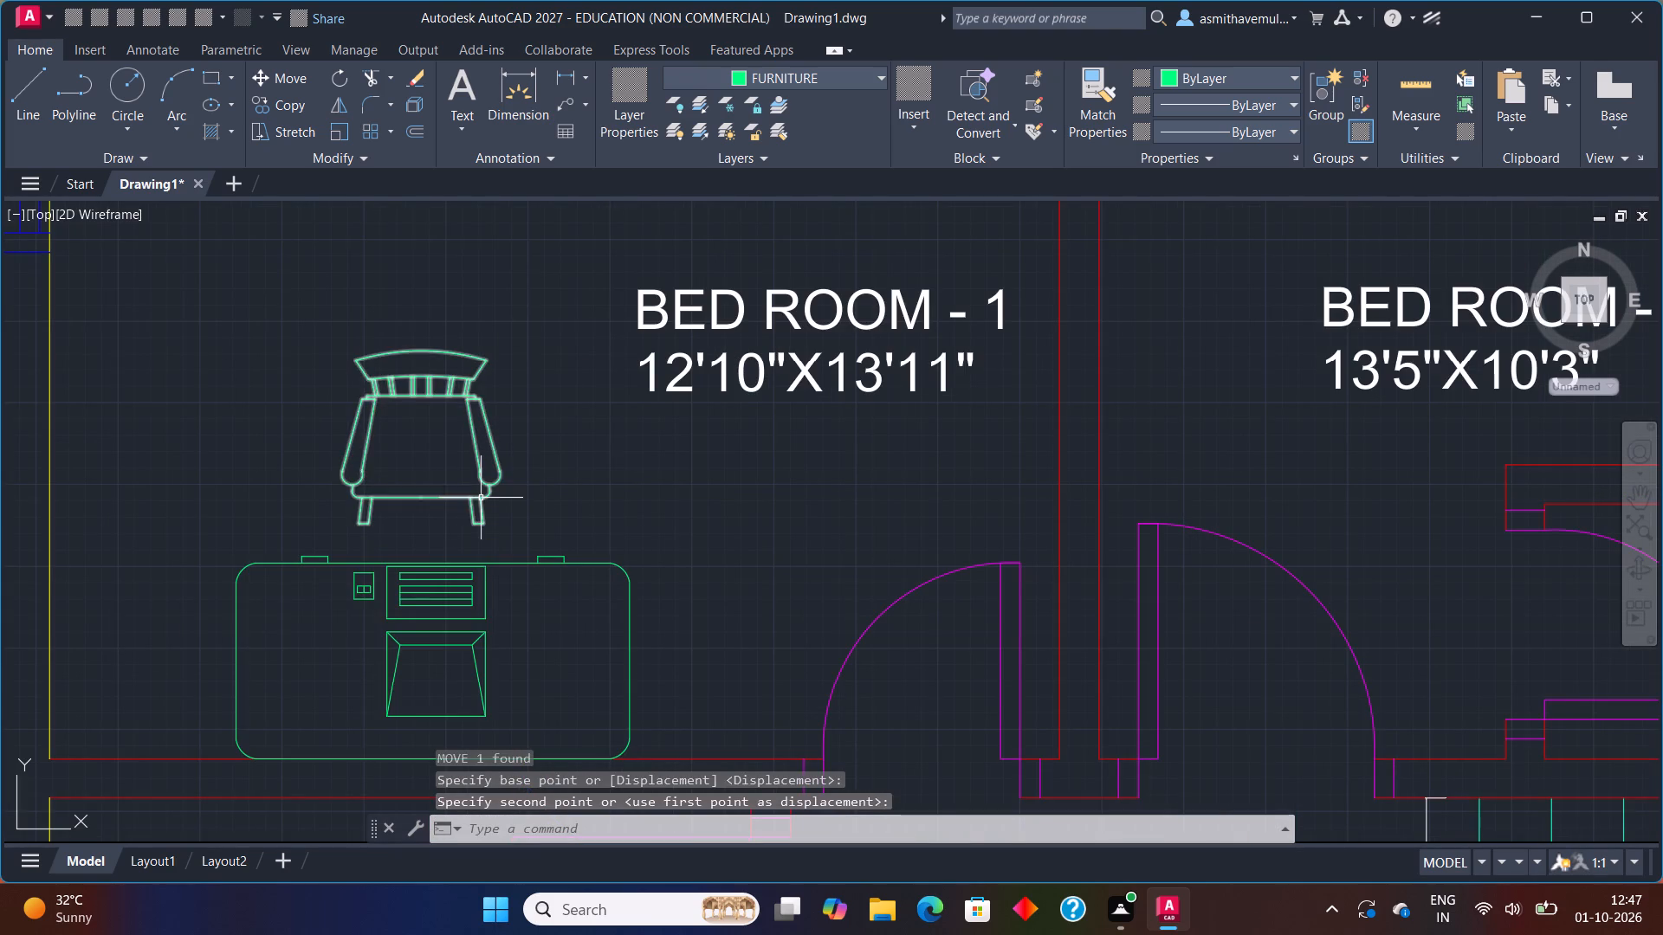
left_click(481, 503)
key("m")
key("Return")
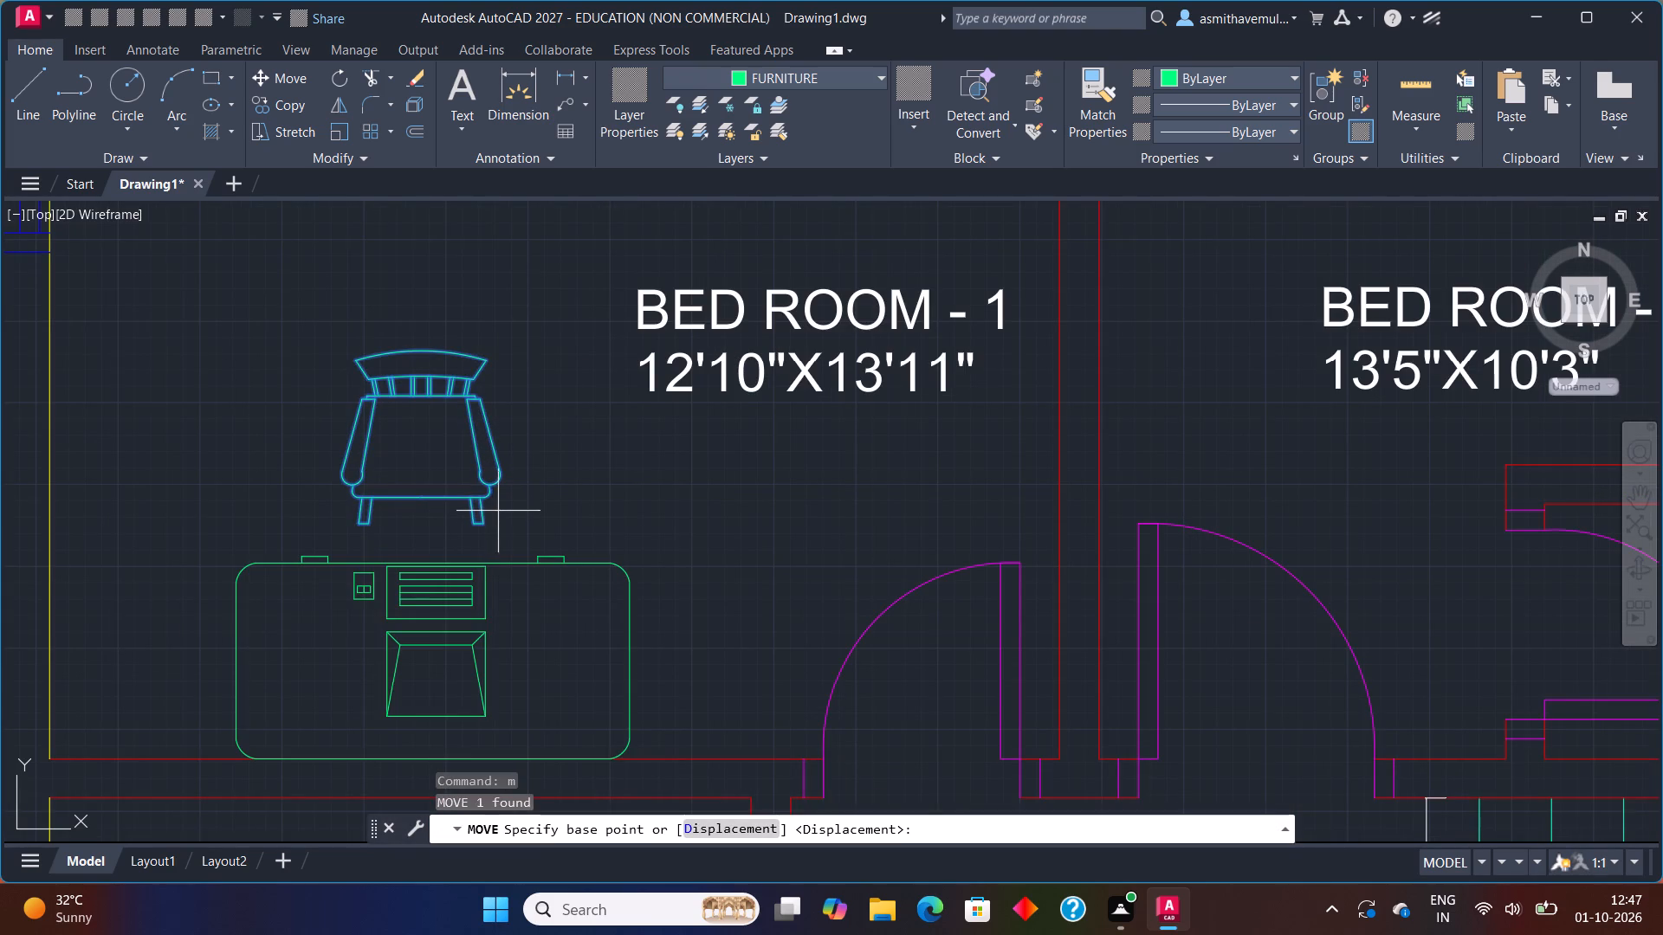
left_click(428, 501)
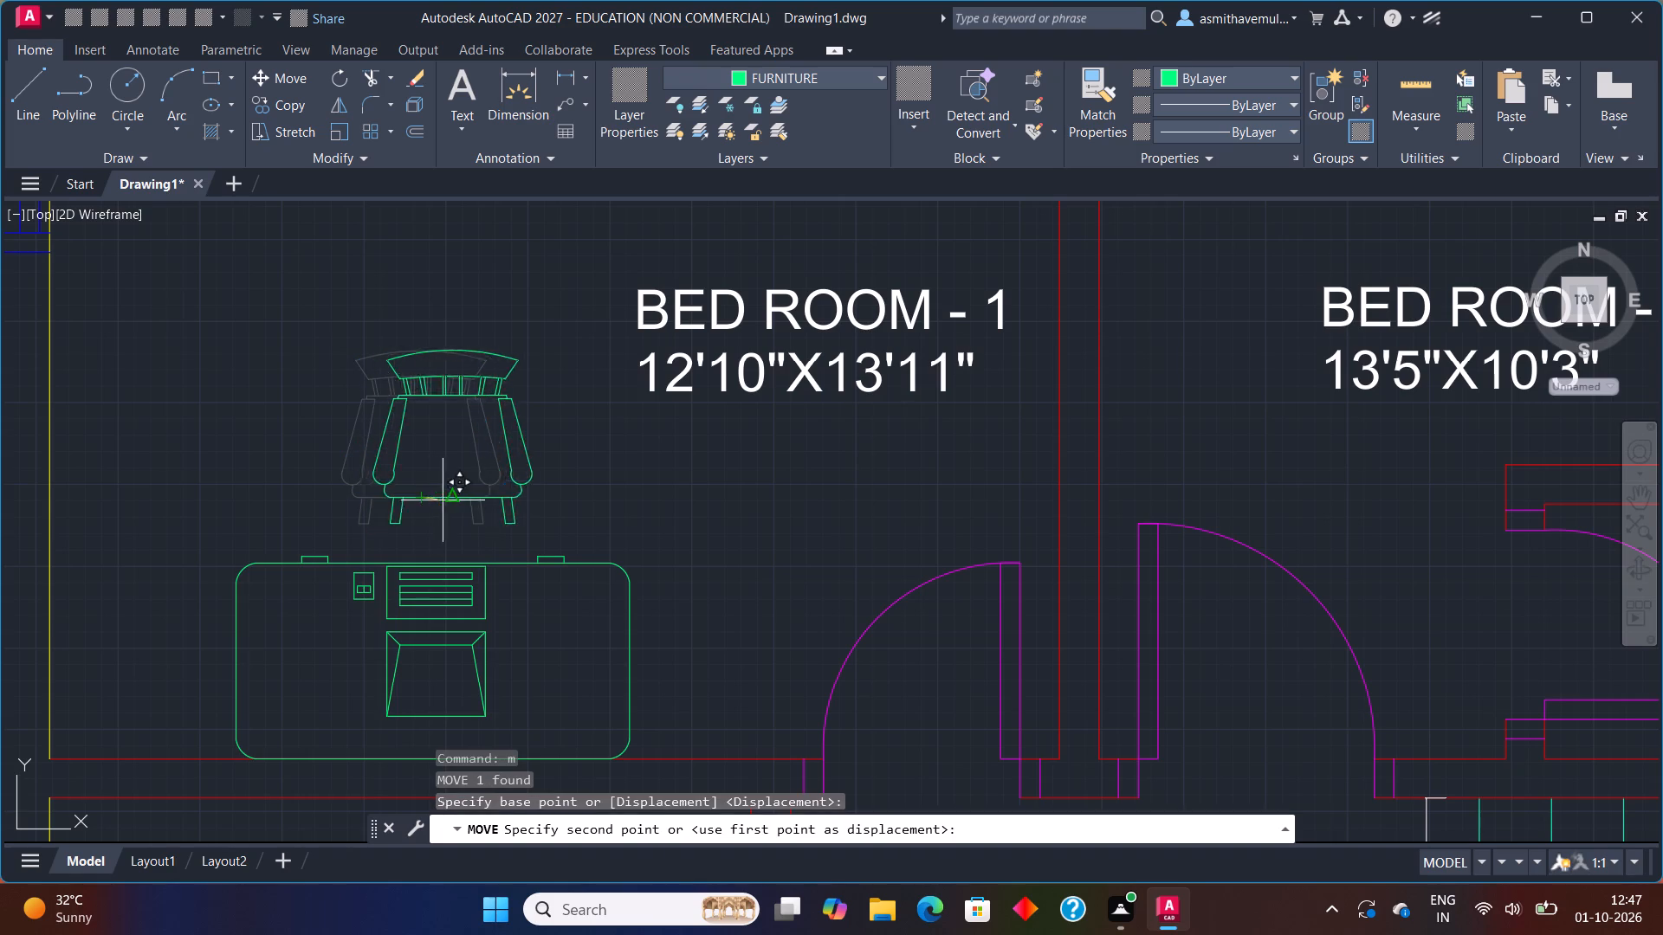
left_click(434, 505)
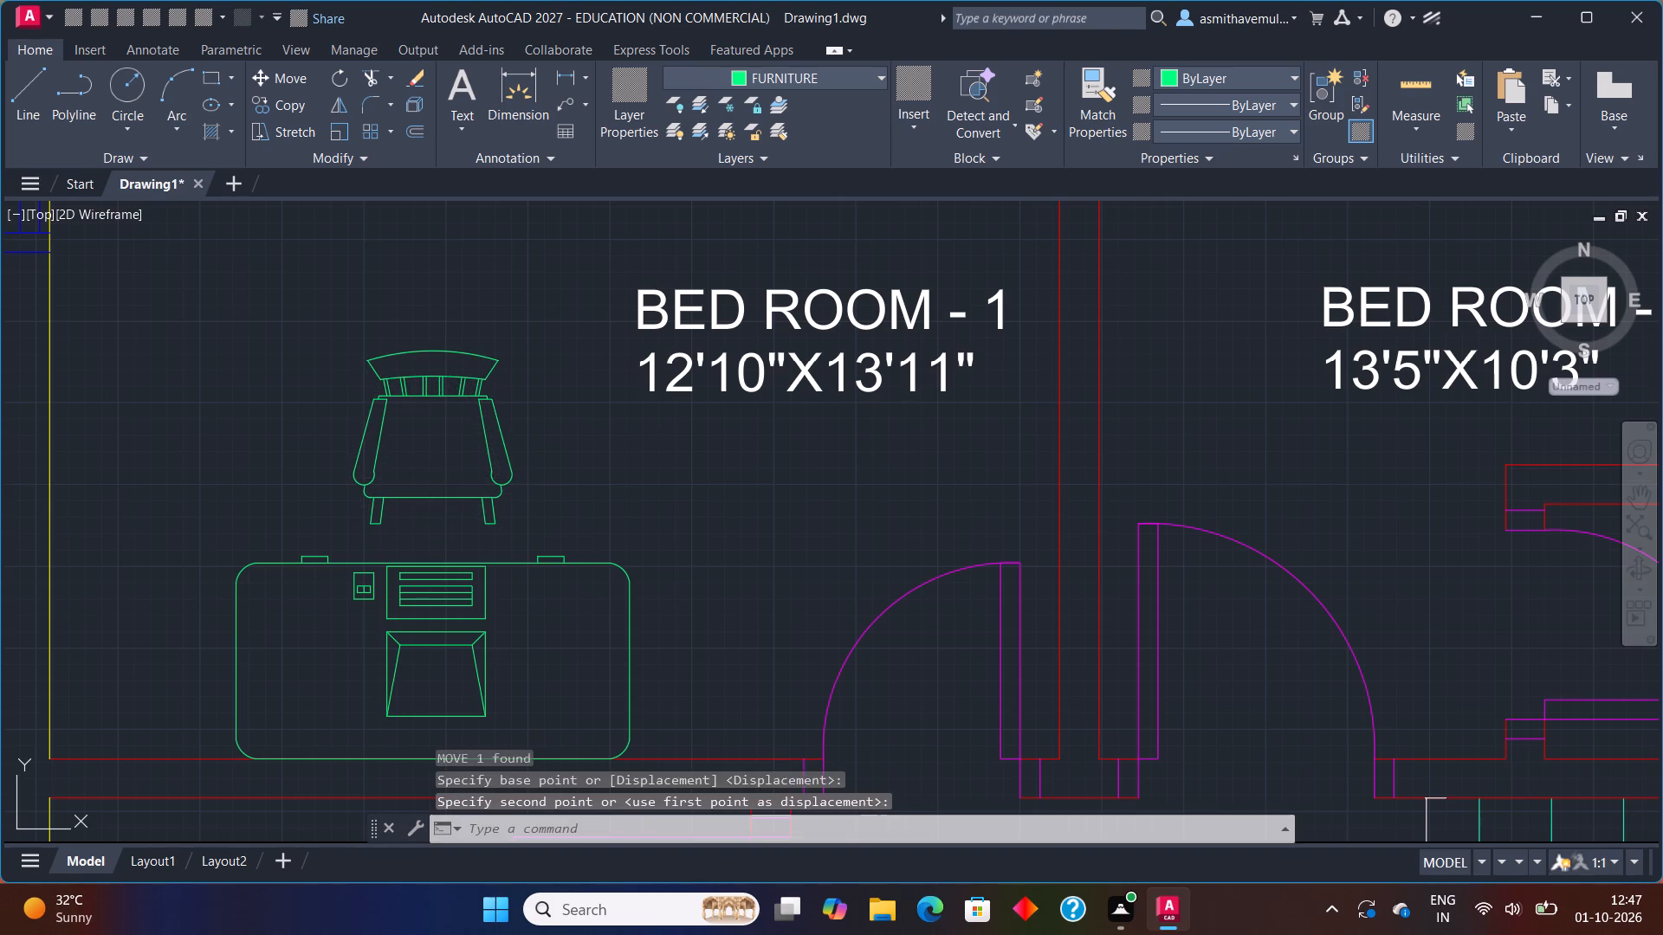
scroll(702, 480, "down", 2)
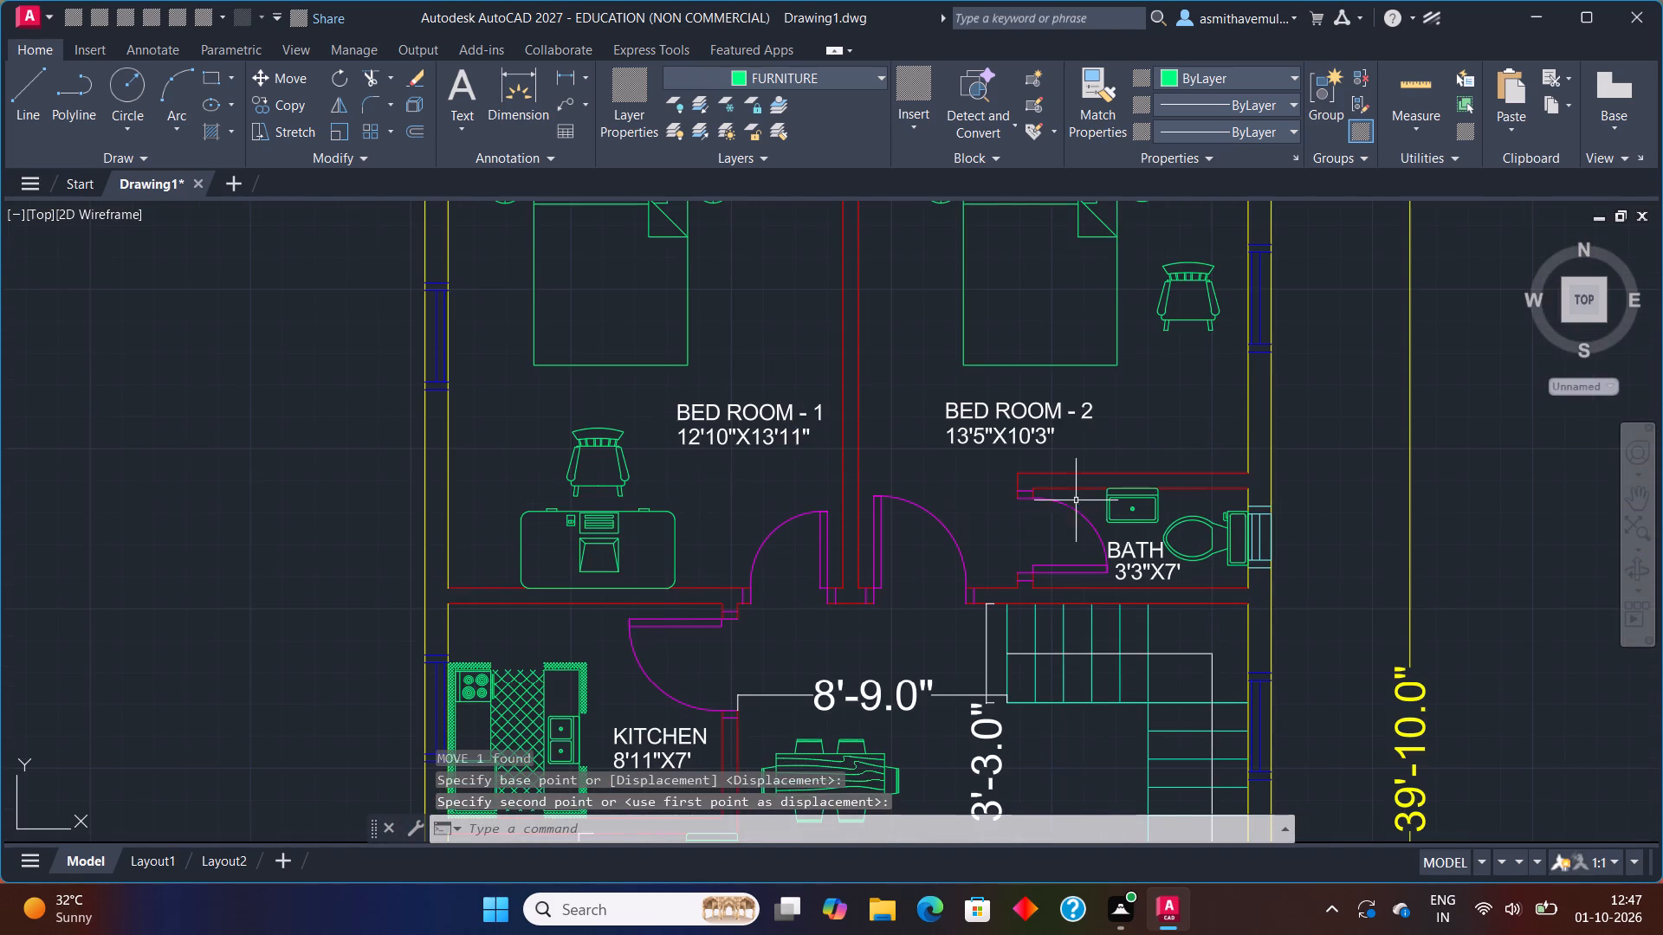
Examine the furniture placement in BED ROOM - 3, the sit out, the dining hall, the kitchen and the two upper bedrooms.
middle_click_drag(1069, 451, 921, 235)
scroll(887, 332, "down", 2)
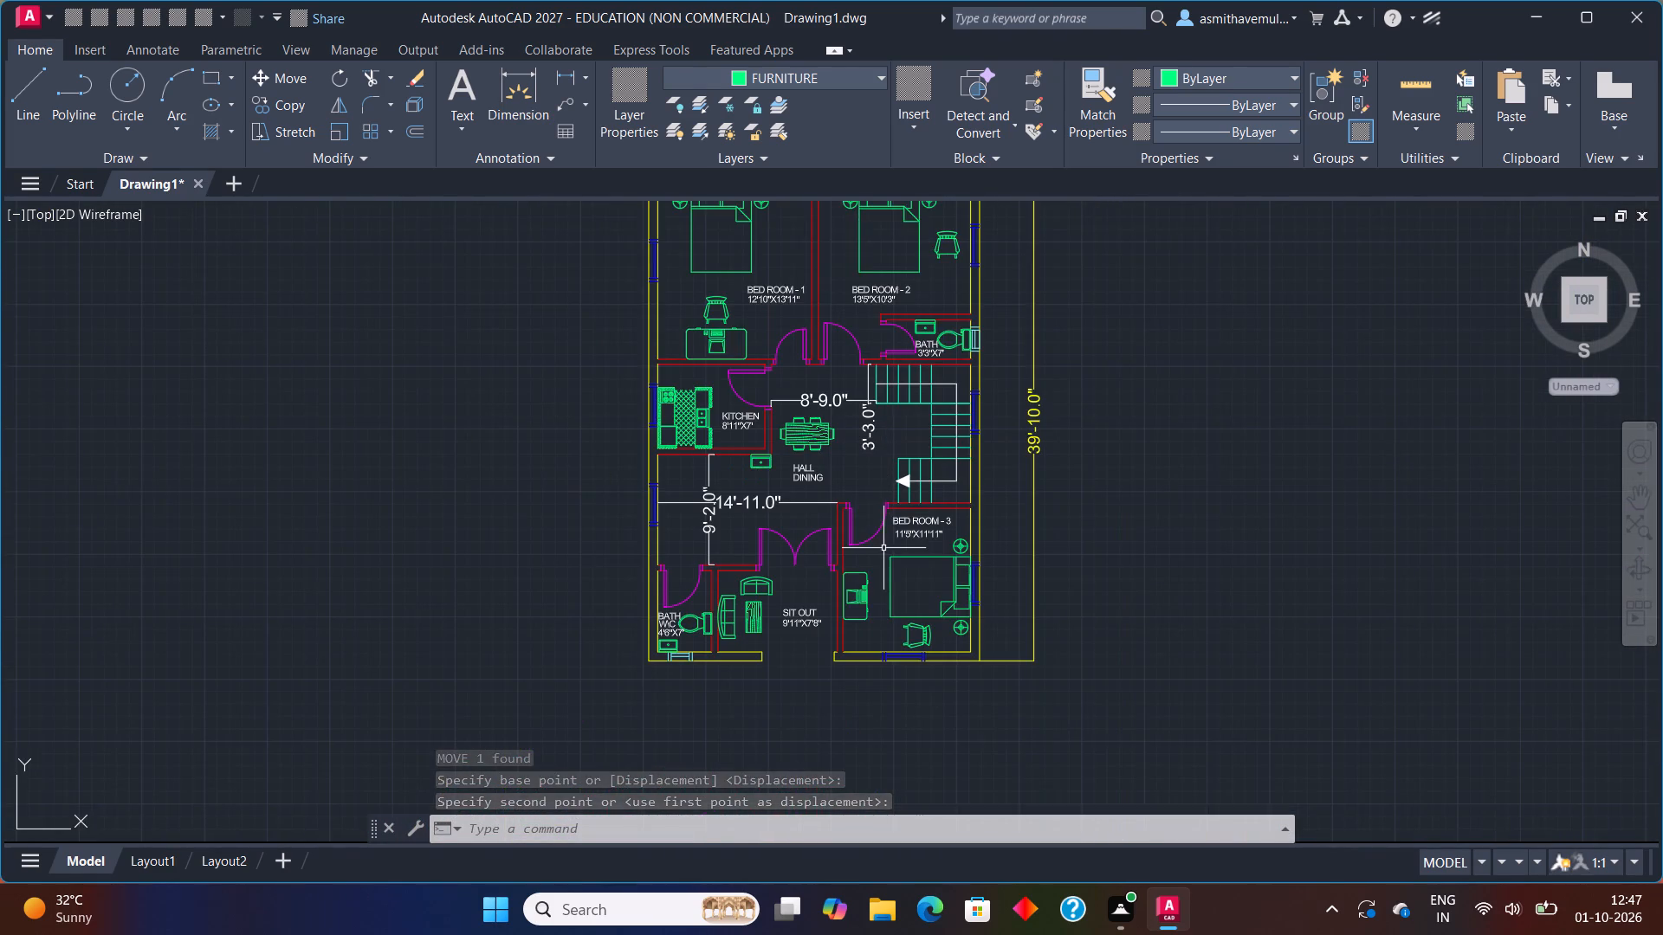
middle_click_drag(883, 545, 878, 469)
scroll(928, 551, "up", 4)
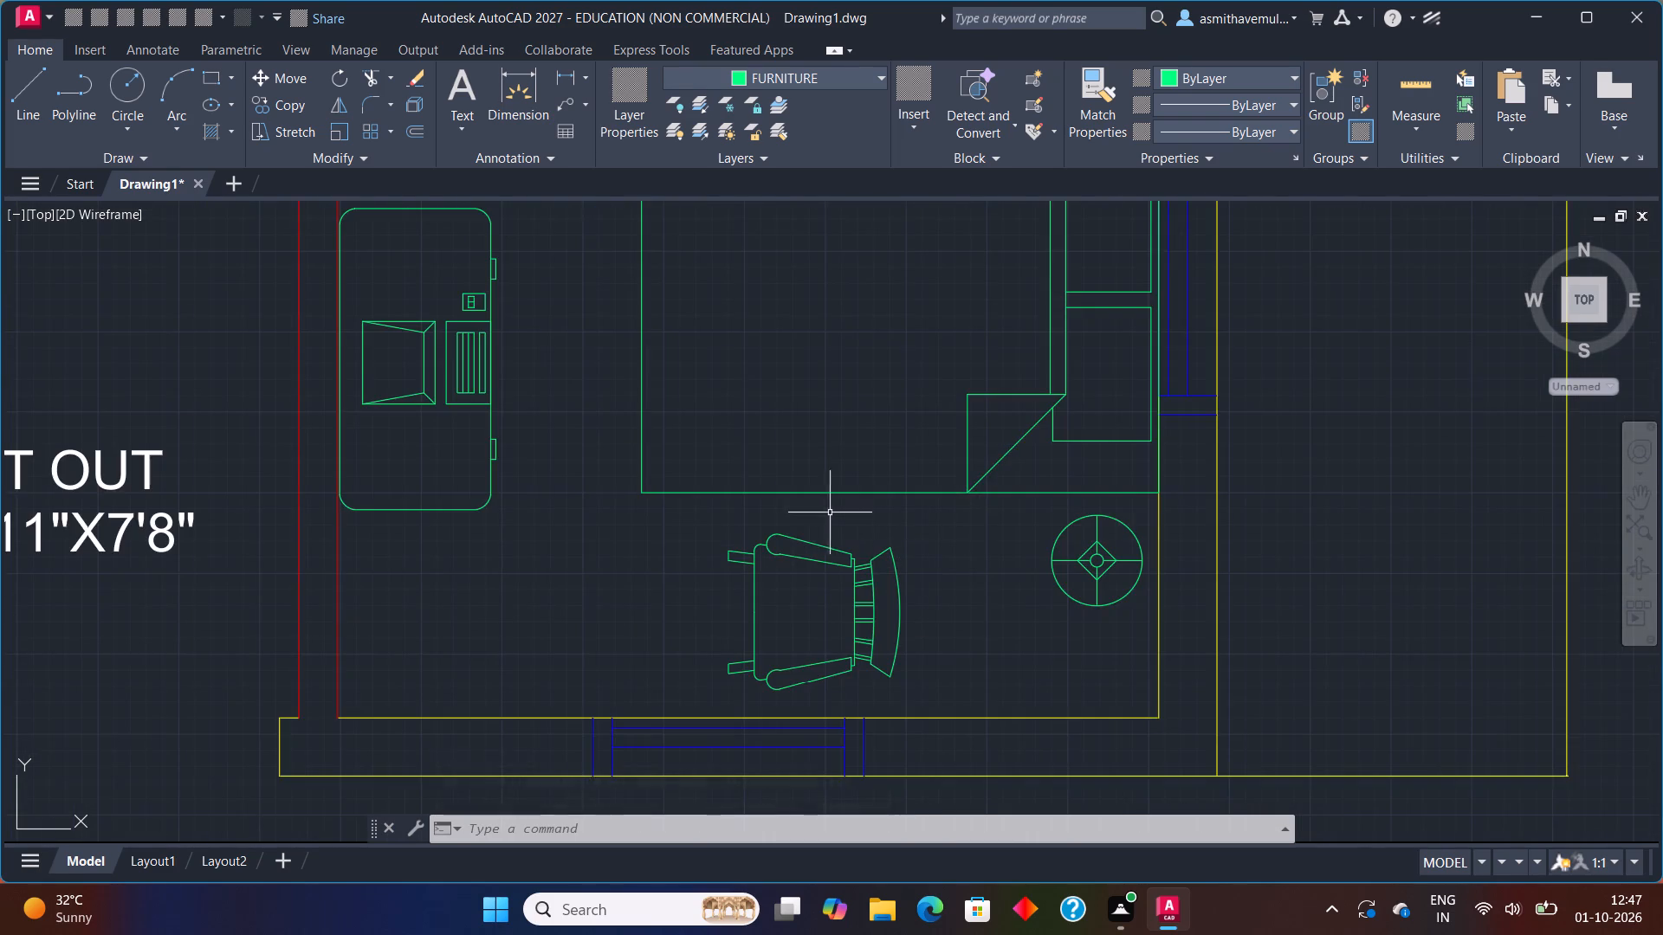
scroll(825, 512, "down", 2)
middle_click_drag(771, 492, 884, 600)
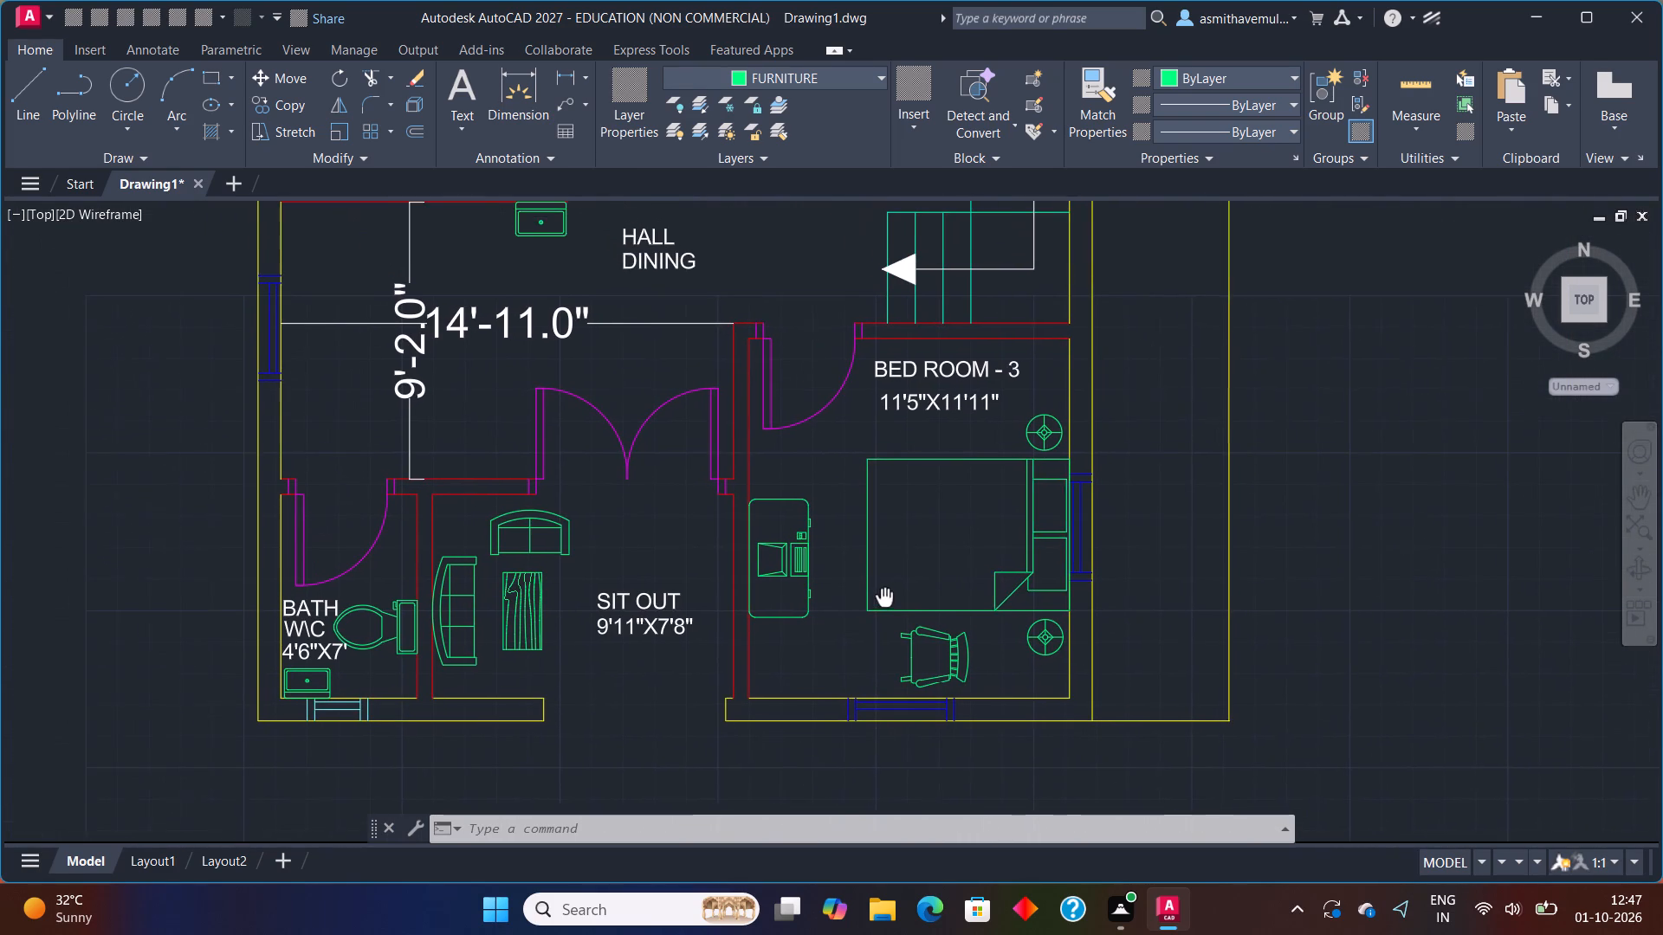
middle_click_drag(884, 600, 885, 600)
scroll(809, 433, "up", 1)
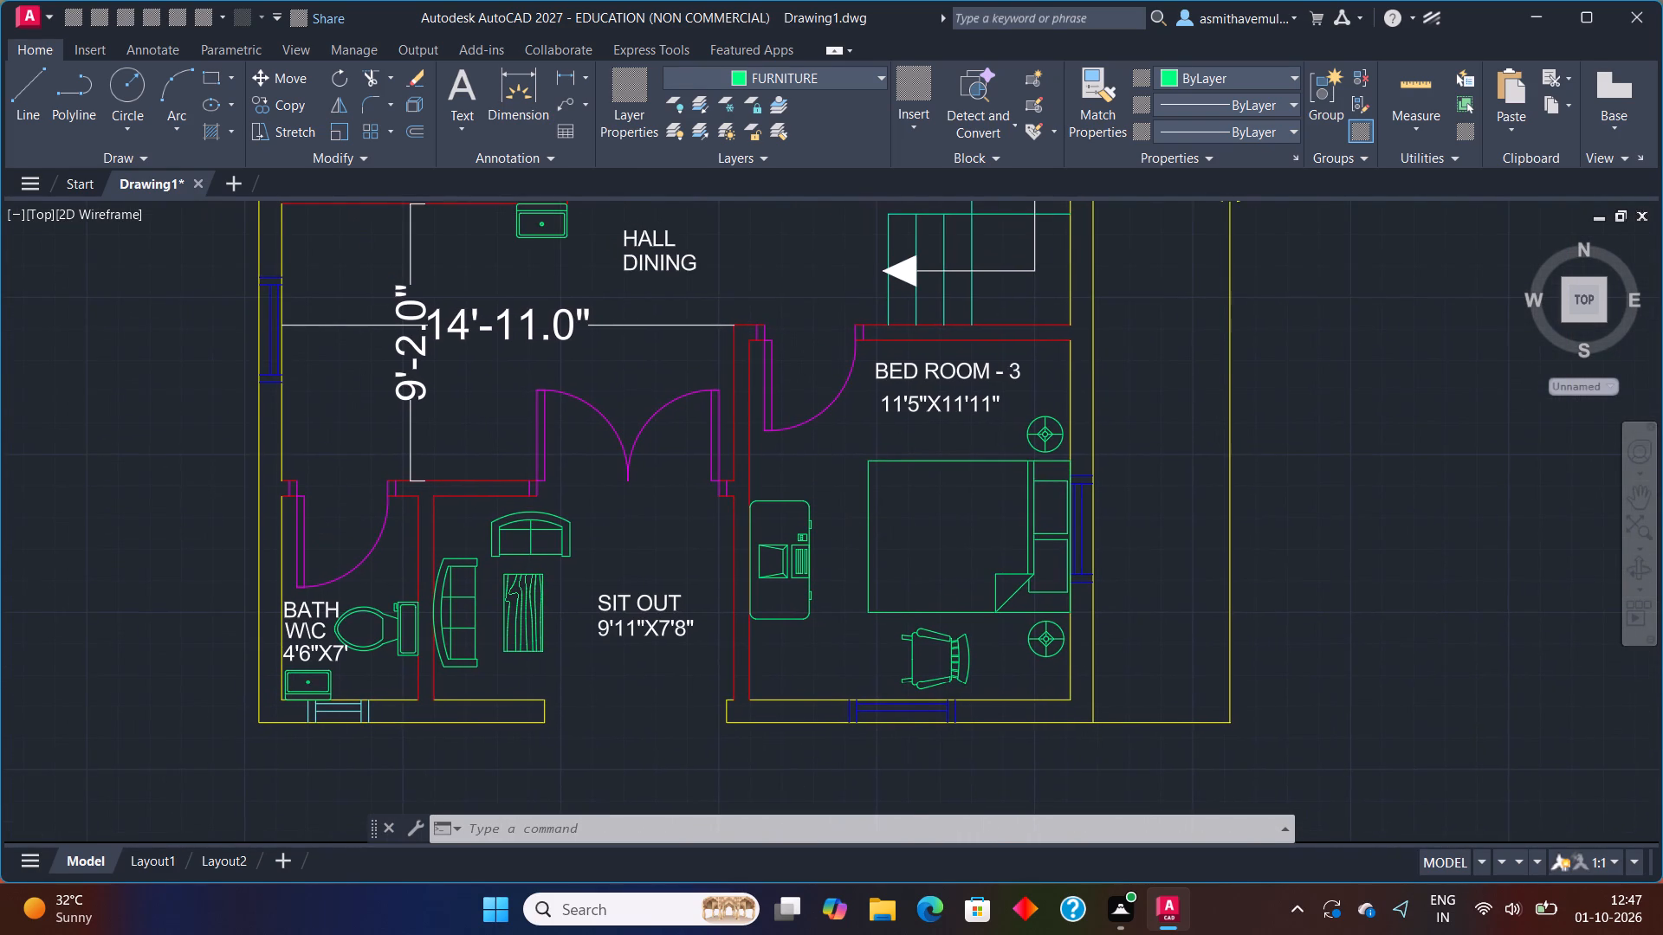
scroll(866, 541, "down", 1)
middle_click_drag(858, 519, 975, 608)
middle_click_drag(873, 393, 868, 519)
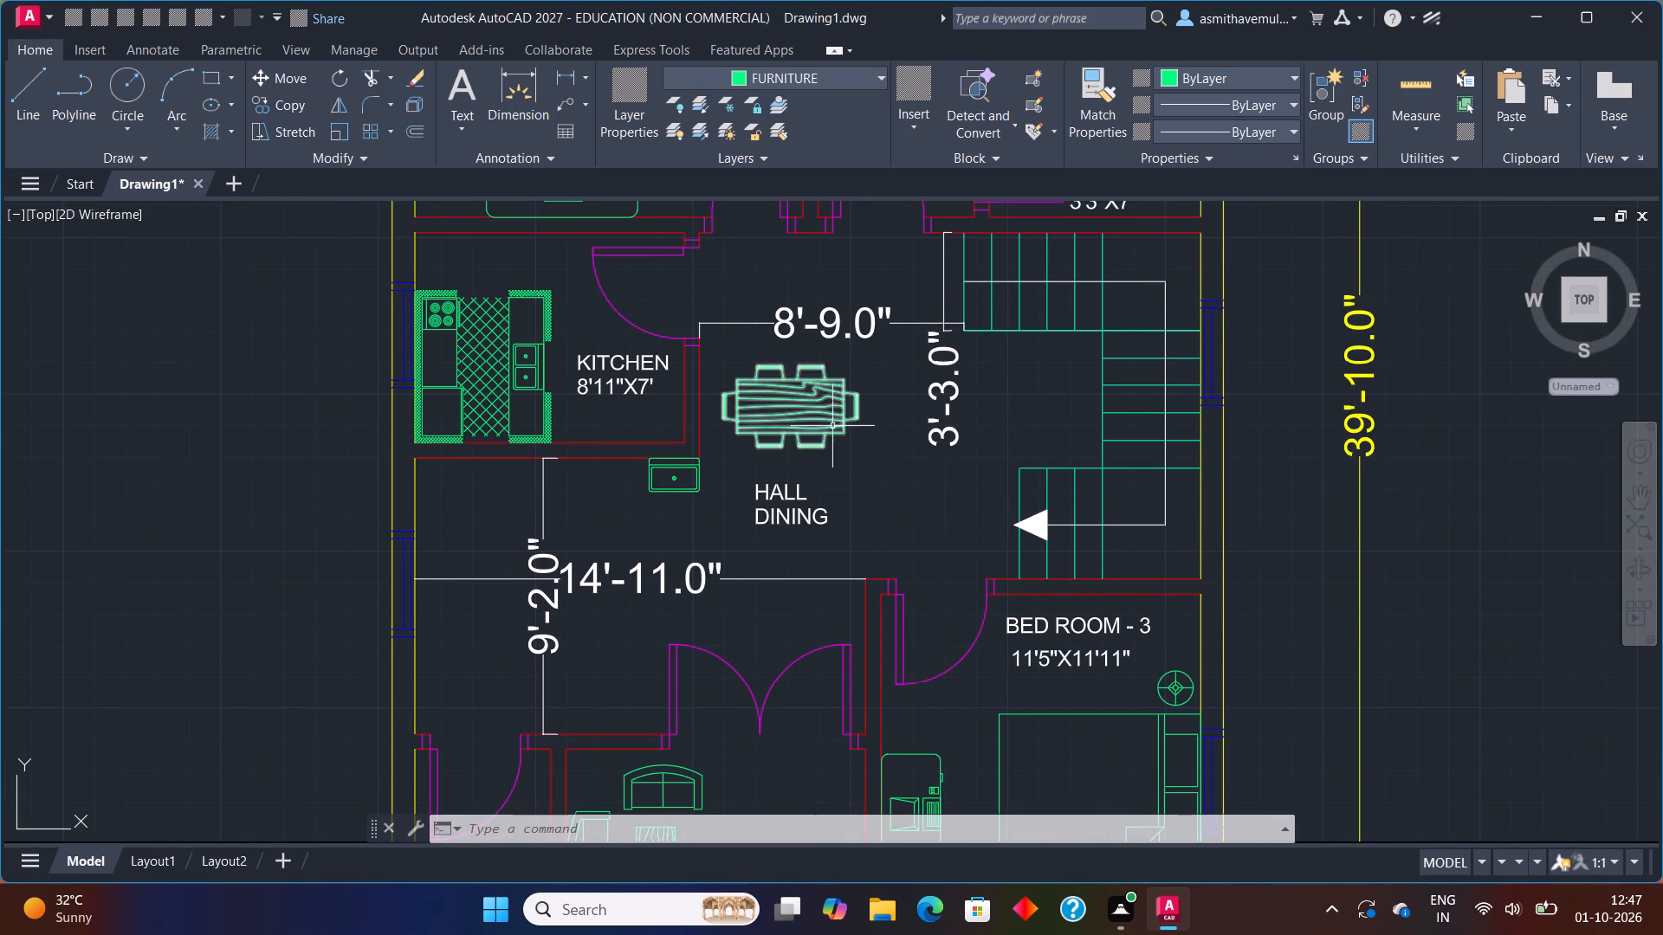
scroll(748, 467, "up", 2)
middle_click_drag(734, 467, 786, 635)
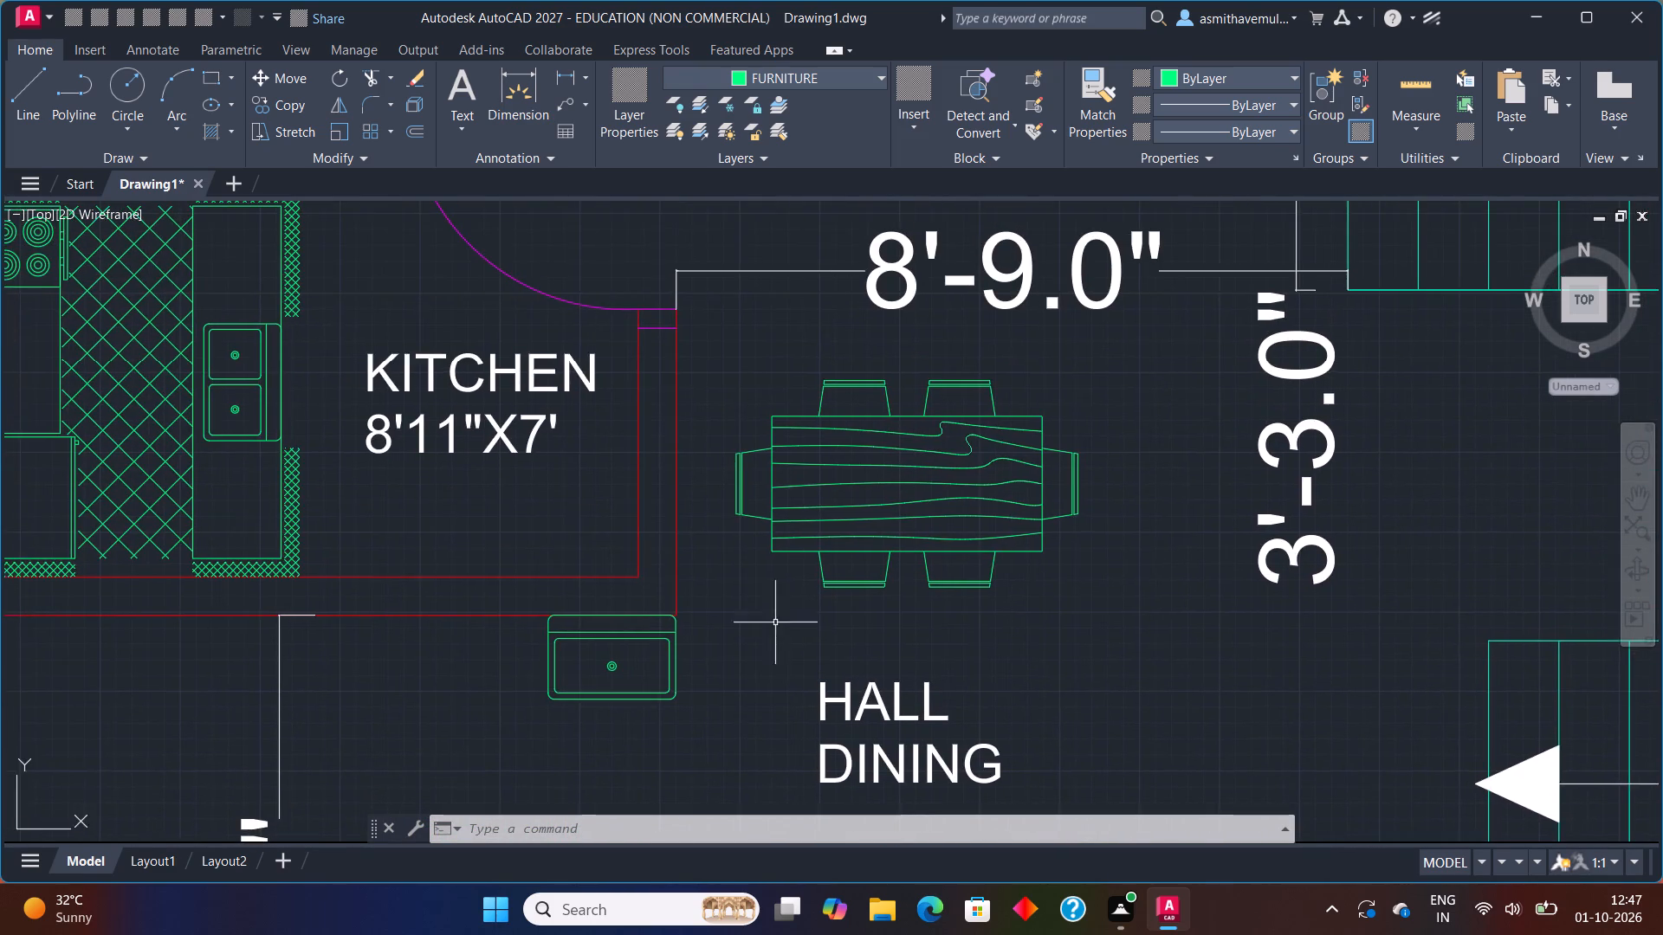
scroll(755, 597, "down", 1)
scroll(501, 448, "down", 2)
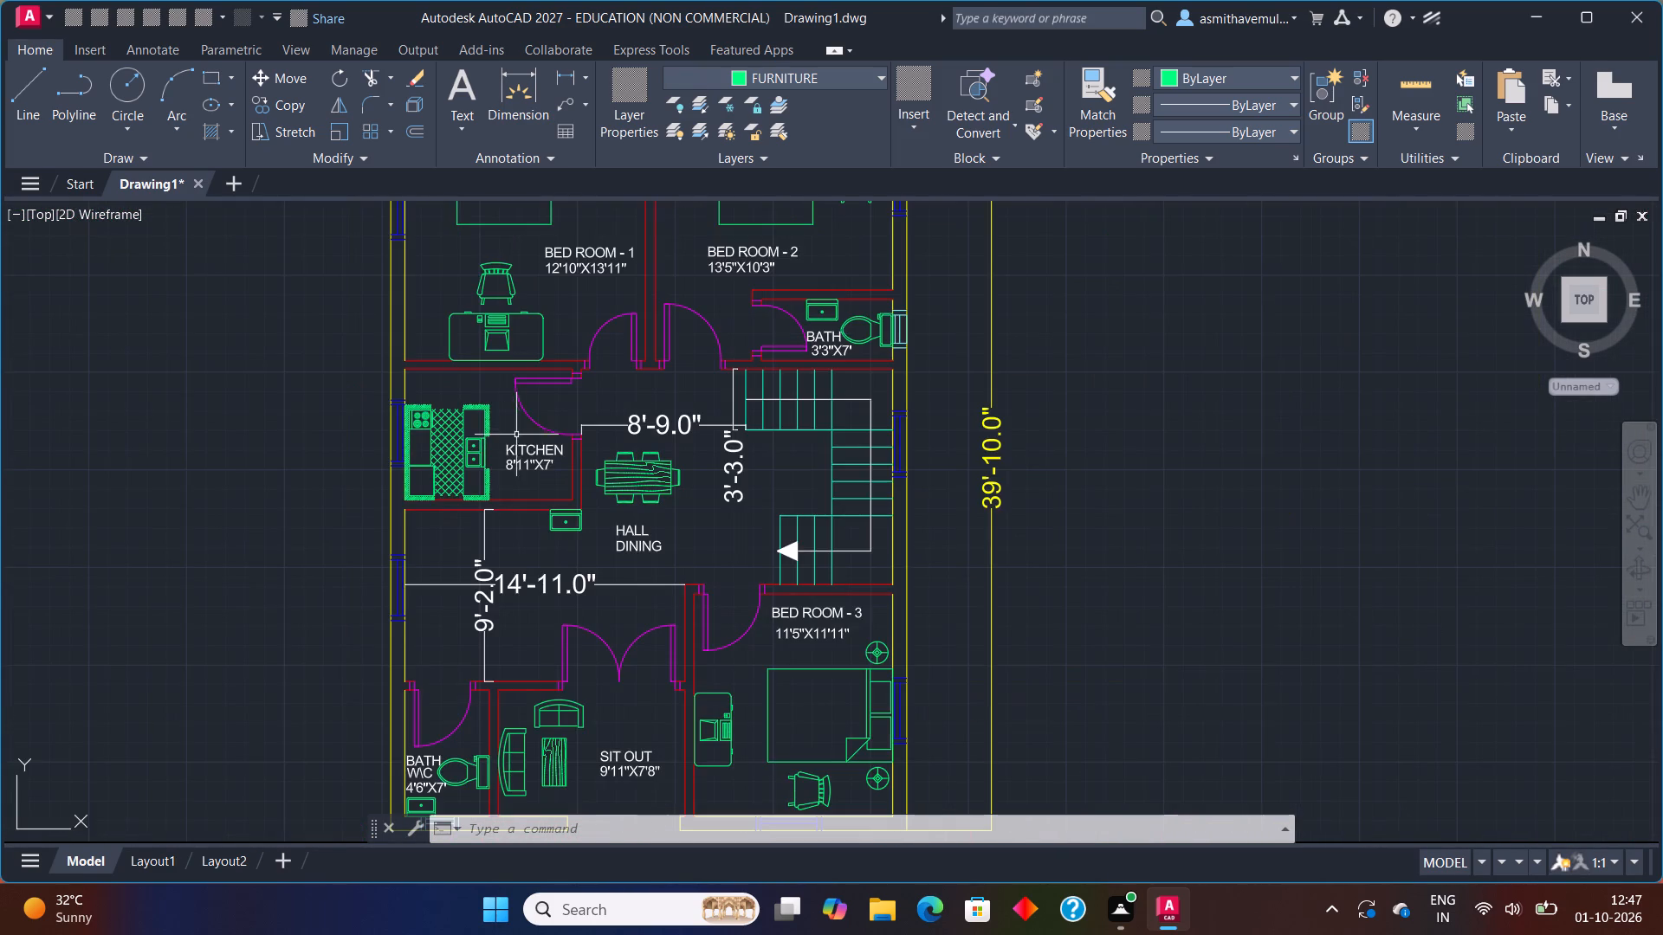
middle_click_drag(534, 420, 613, 683)
scroll(663, 546, "up", 1)
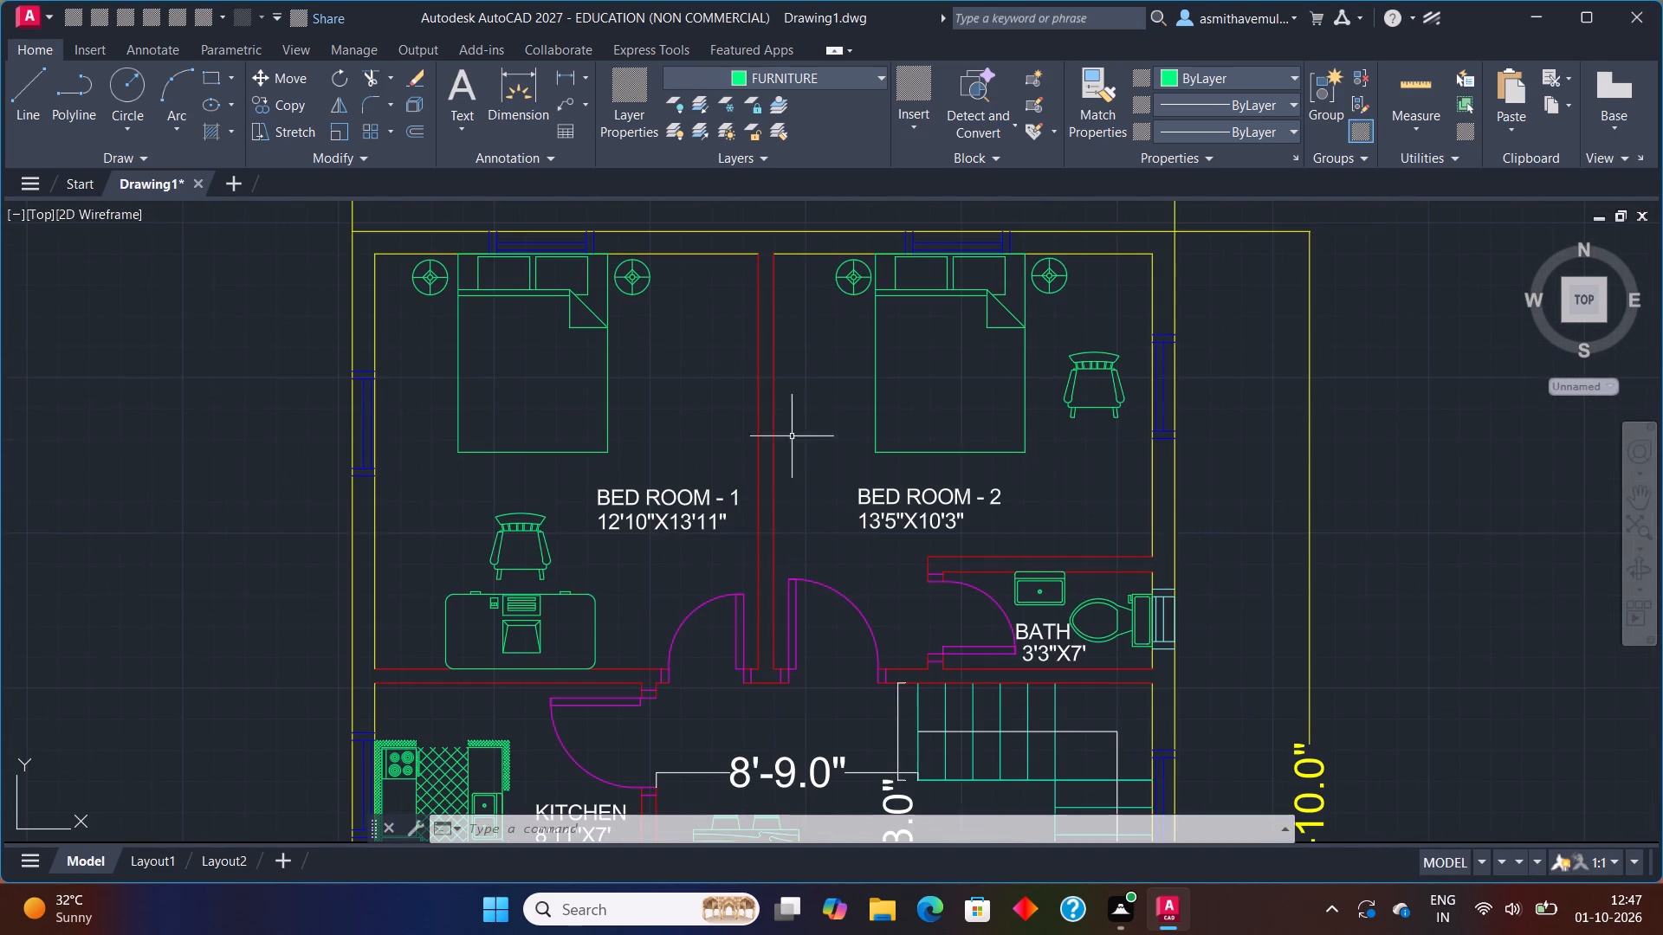
middle_click_drag(825, 383, 743, 532)
middle_click_drag(636, 533, 861, 323)
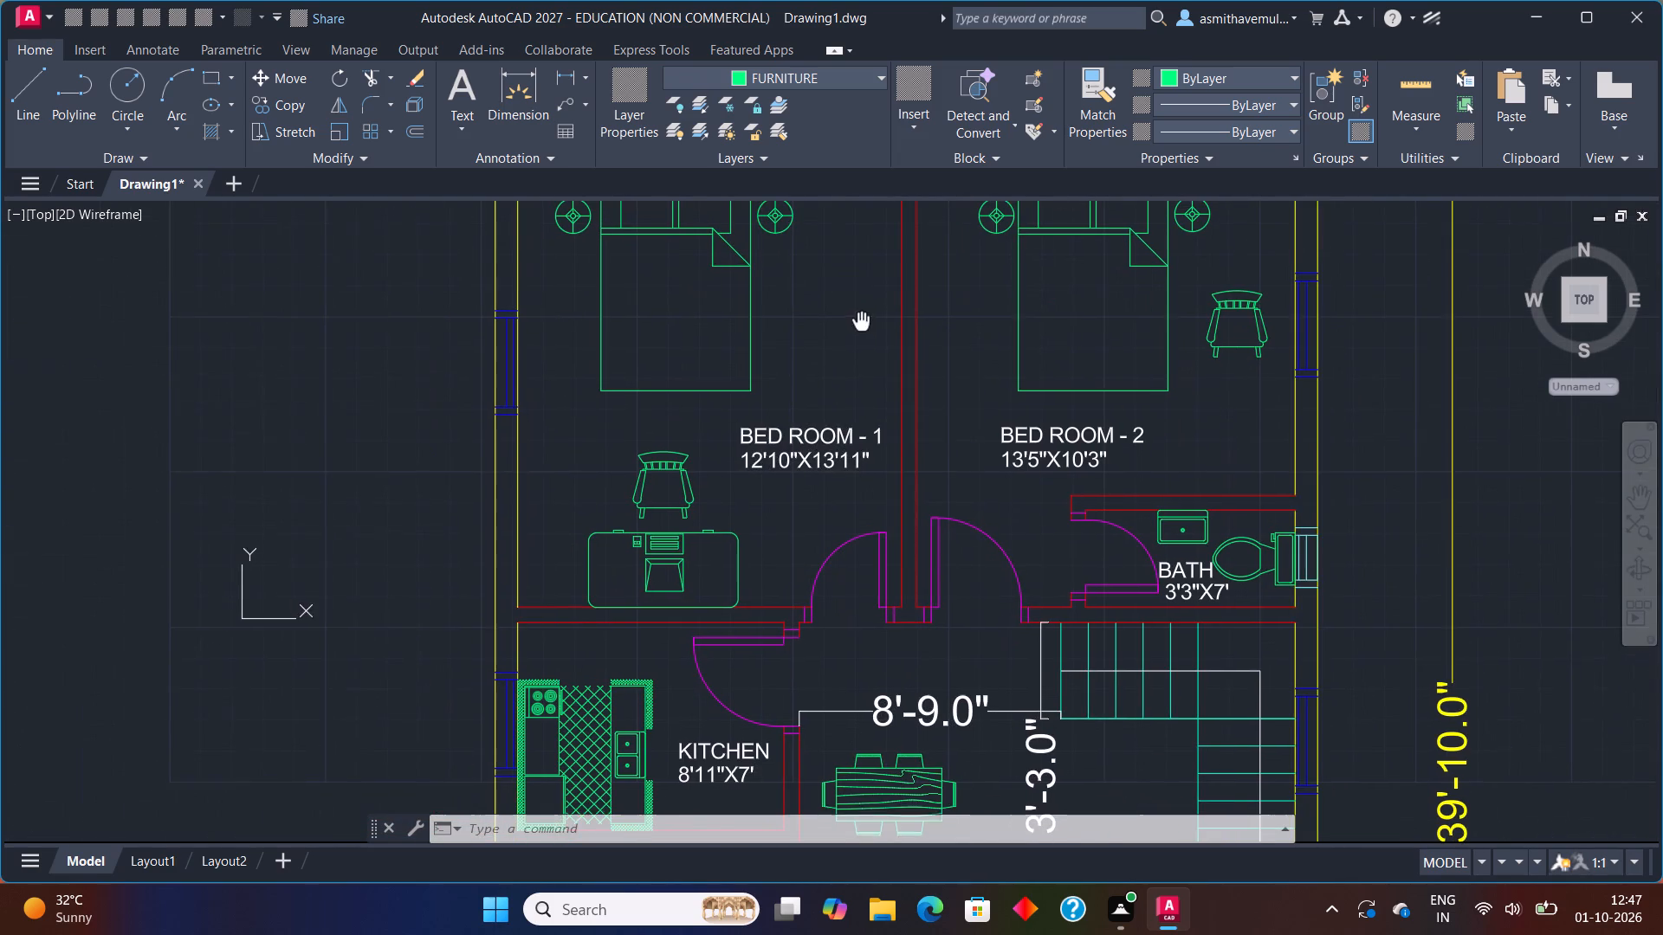
middle_click_drag(861, 323, 861, 325)
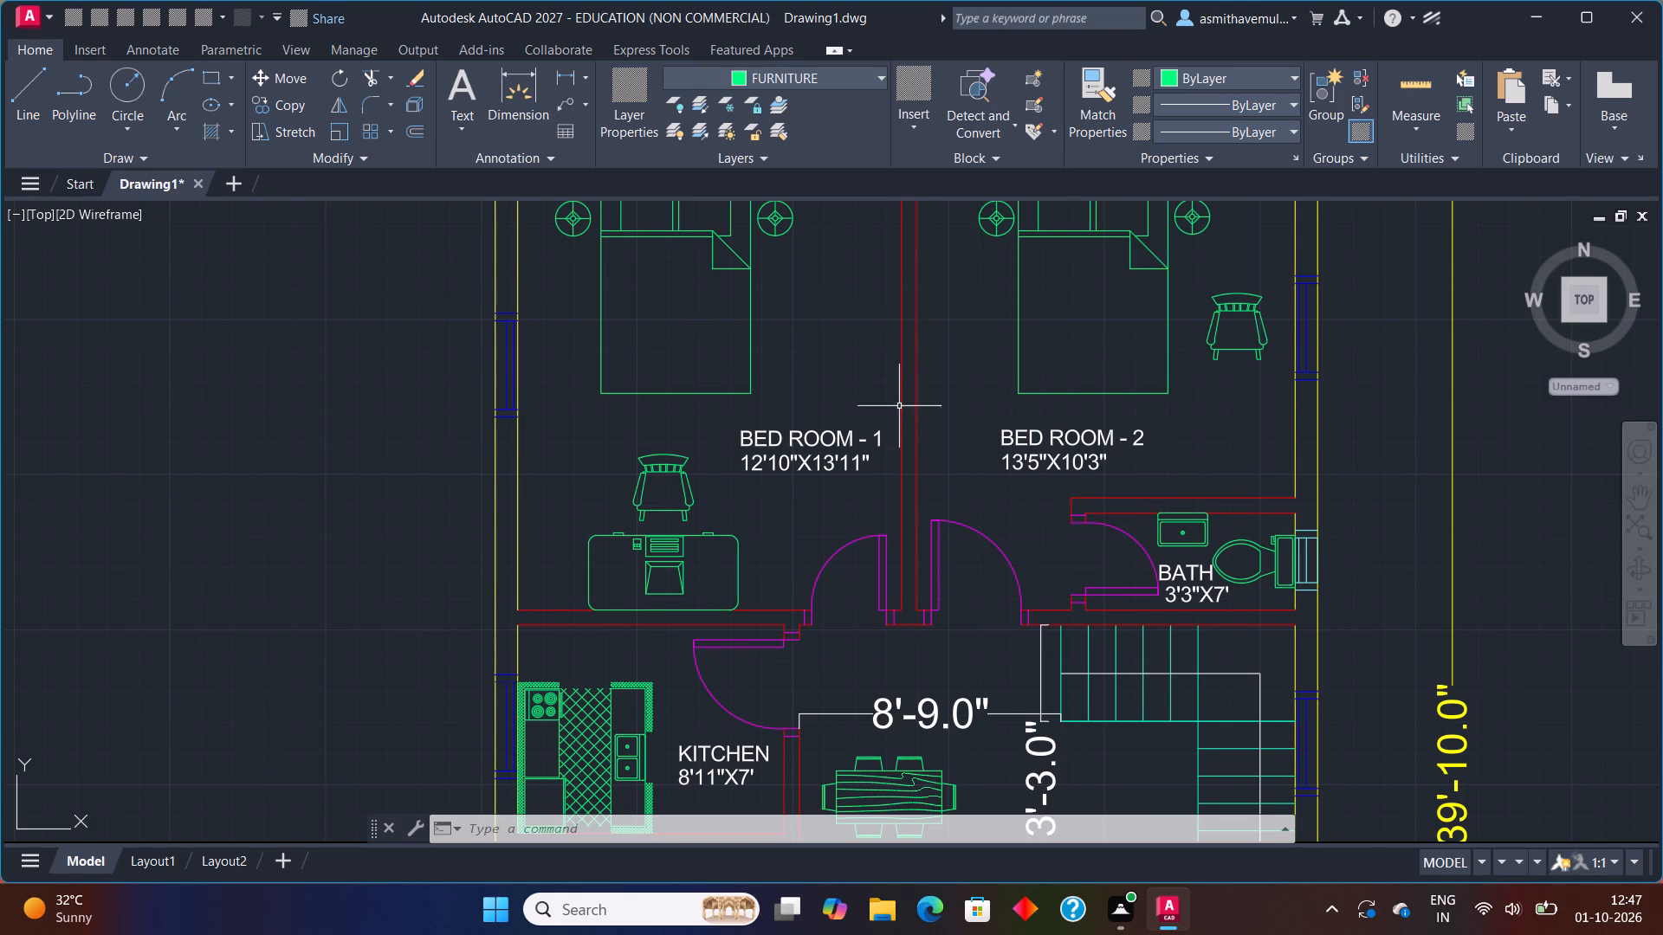
Review the whole furnished plan once more, from the bedrooms and kitchen through the dining hall to the sit out.
scroll(885, 486, "down", 2)
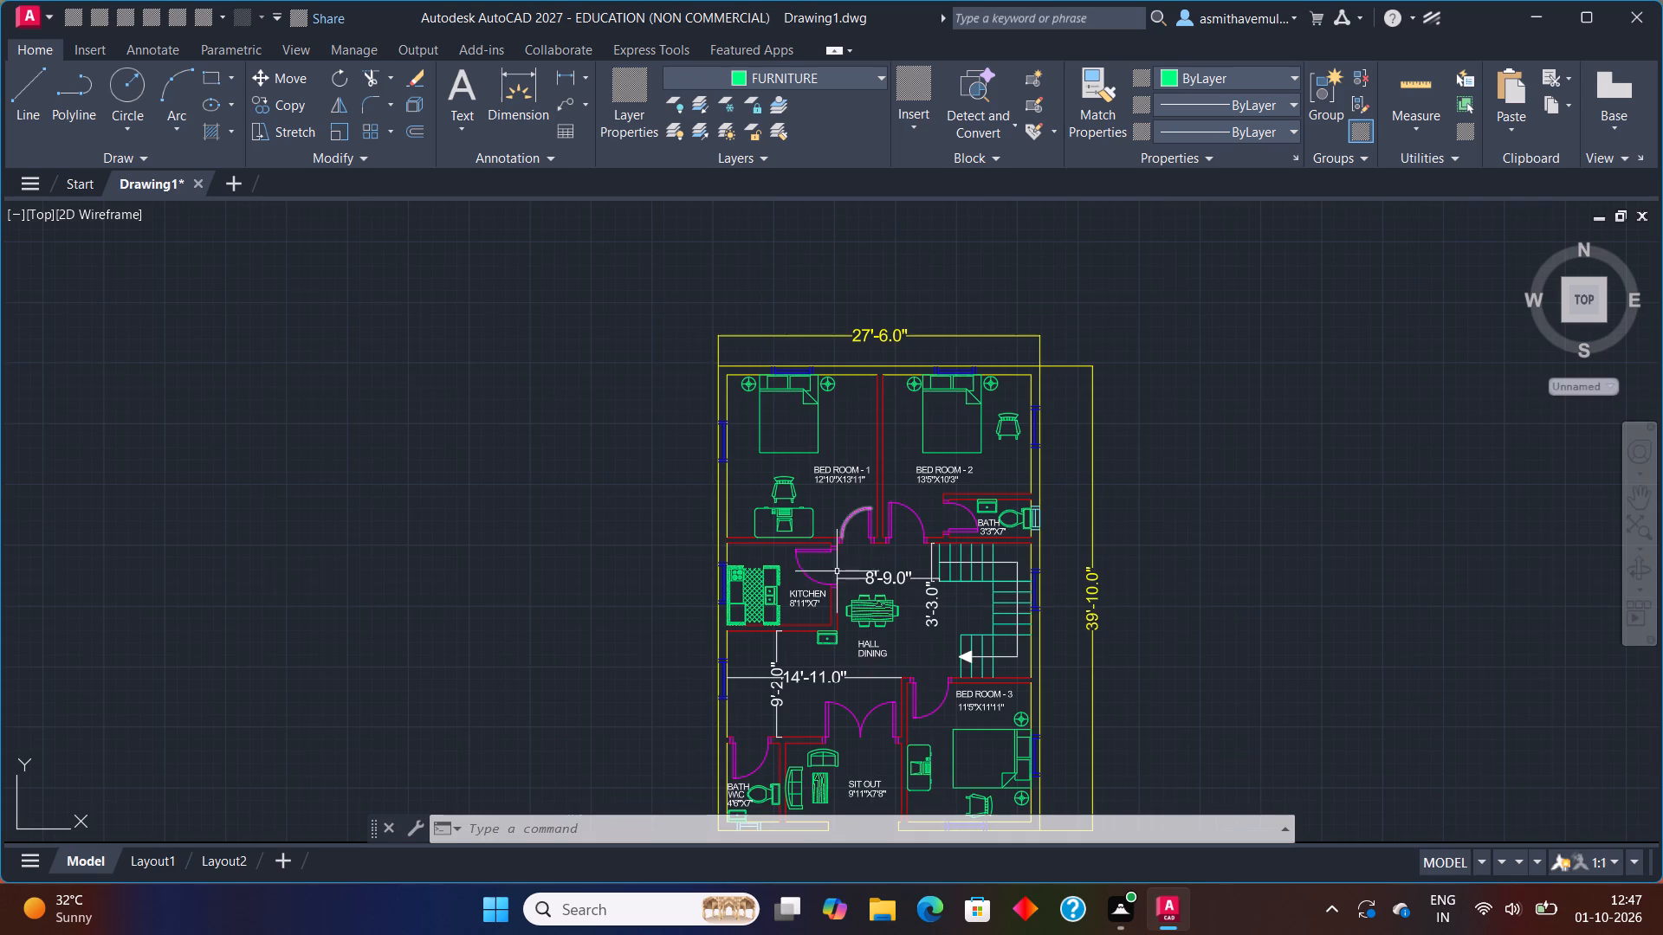
middle_click_drag(835, 575, 712, 458)
scroll(722, 432, "up", 1)
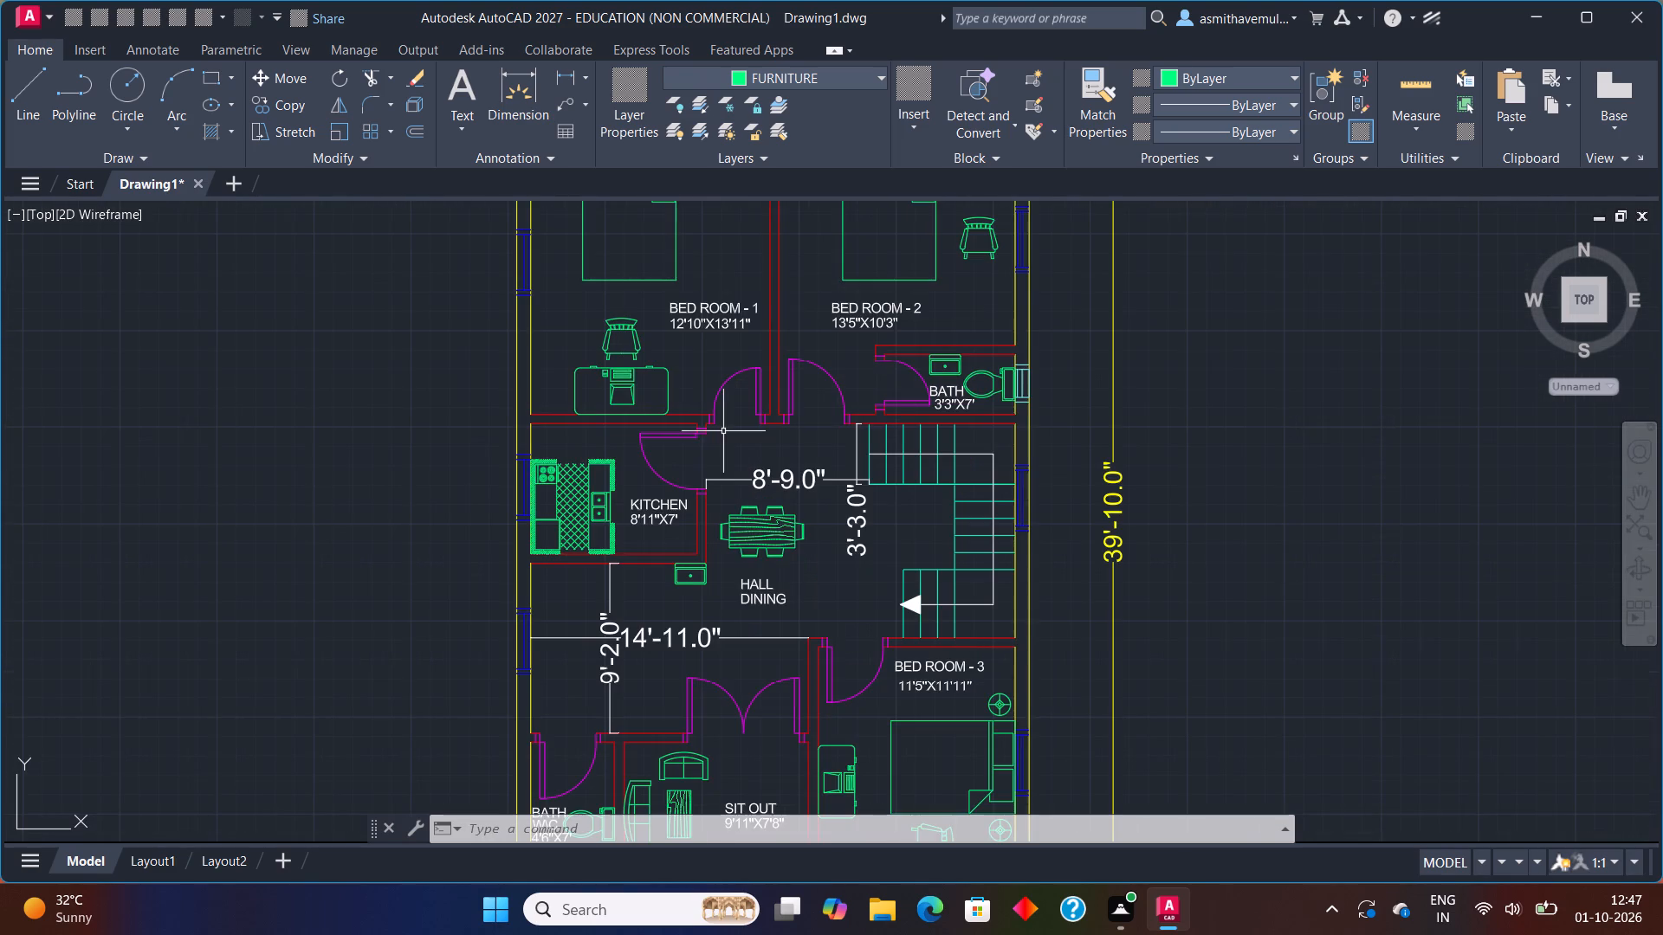
middle_click_drag(723, 436, 750, 550)
scroll(756, 544, "up", 2)
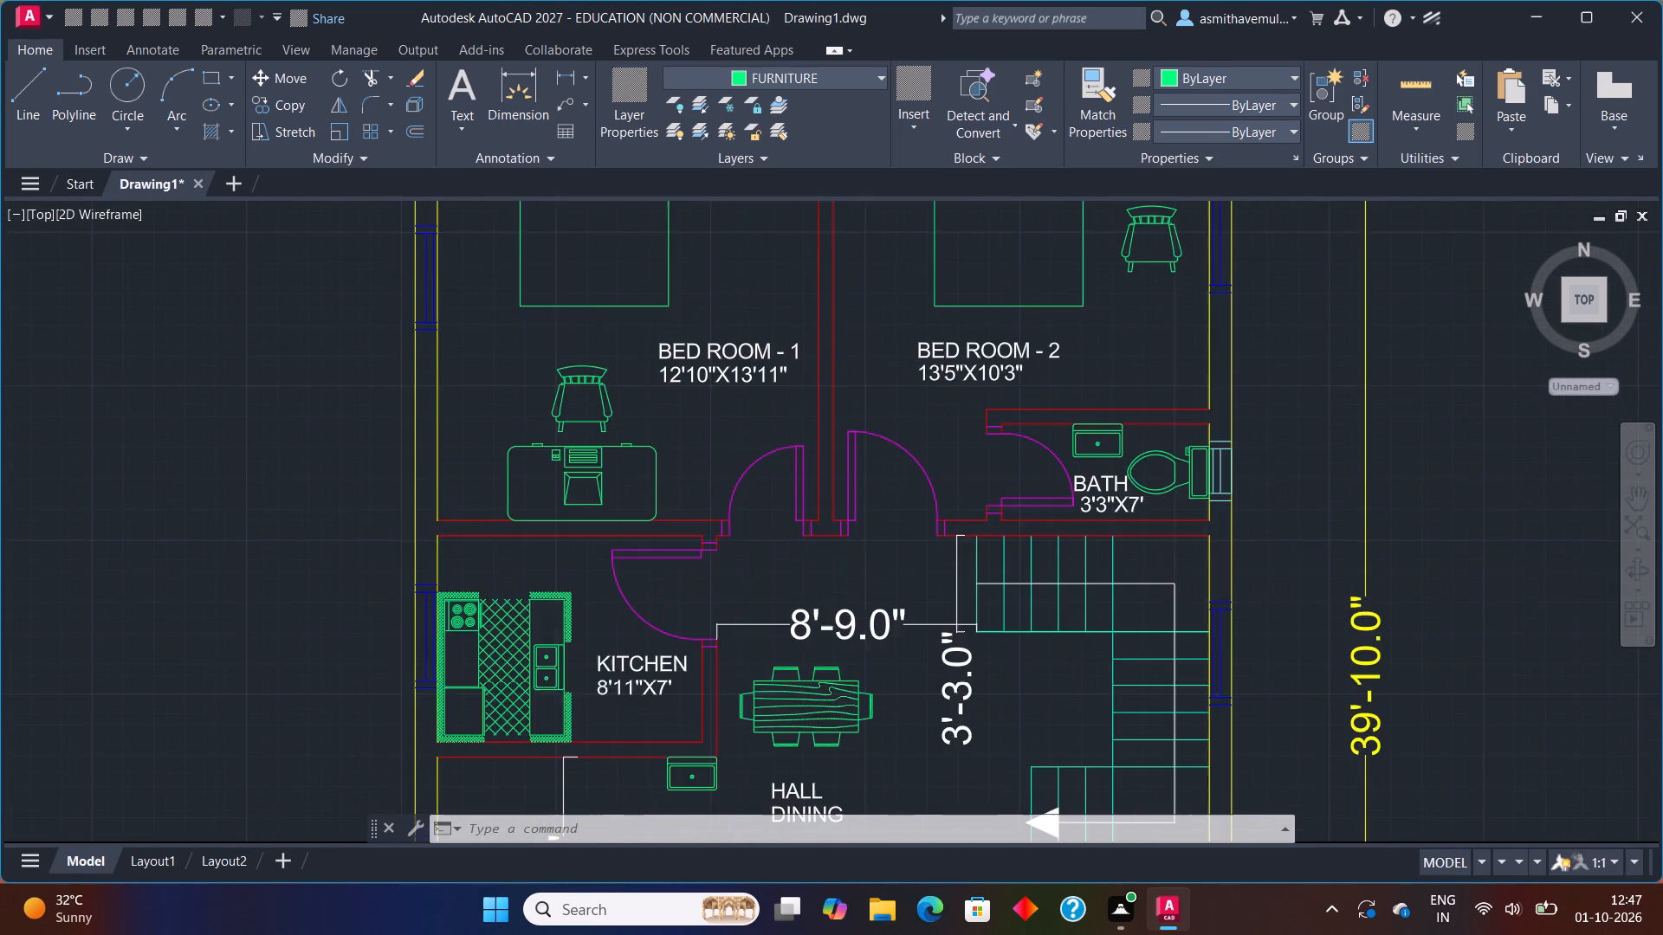
middle_click_drag(755, 545, 747, 442)
scroll(825, 456, "down", 2)
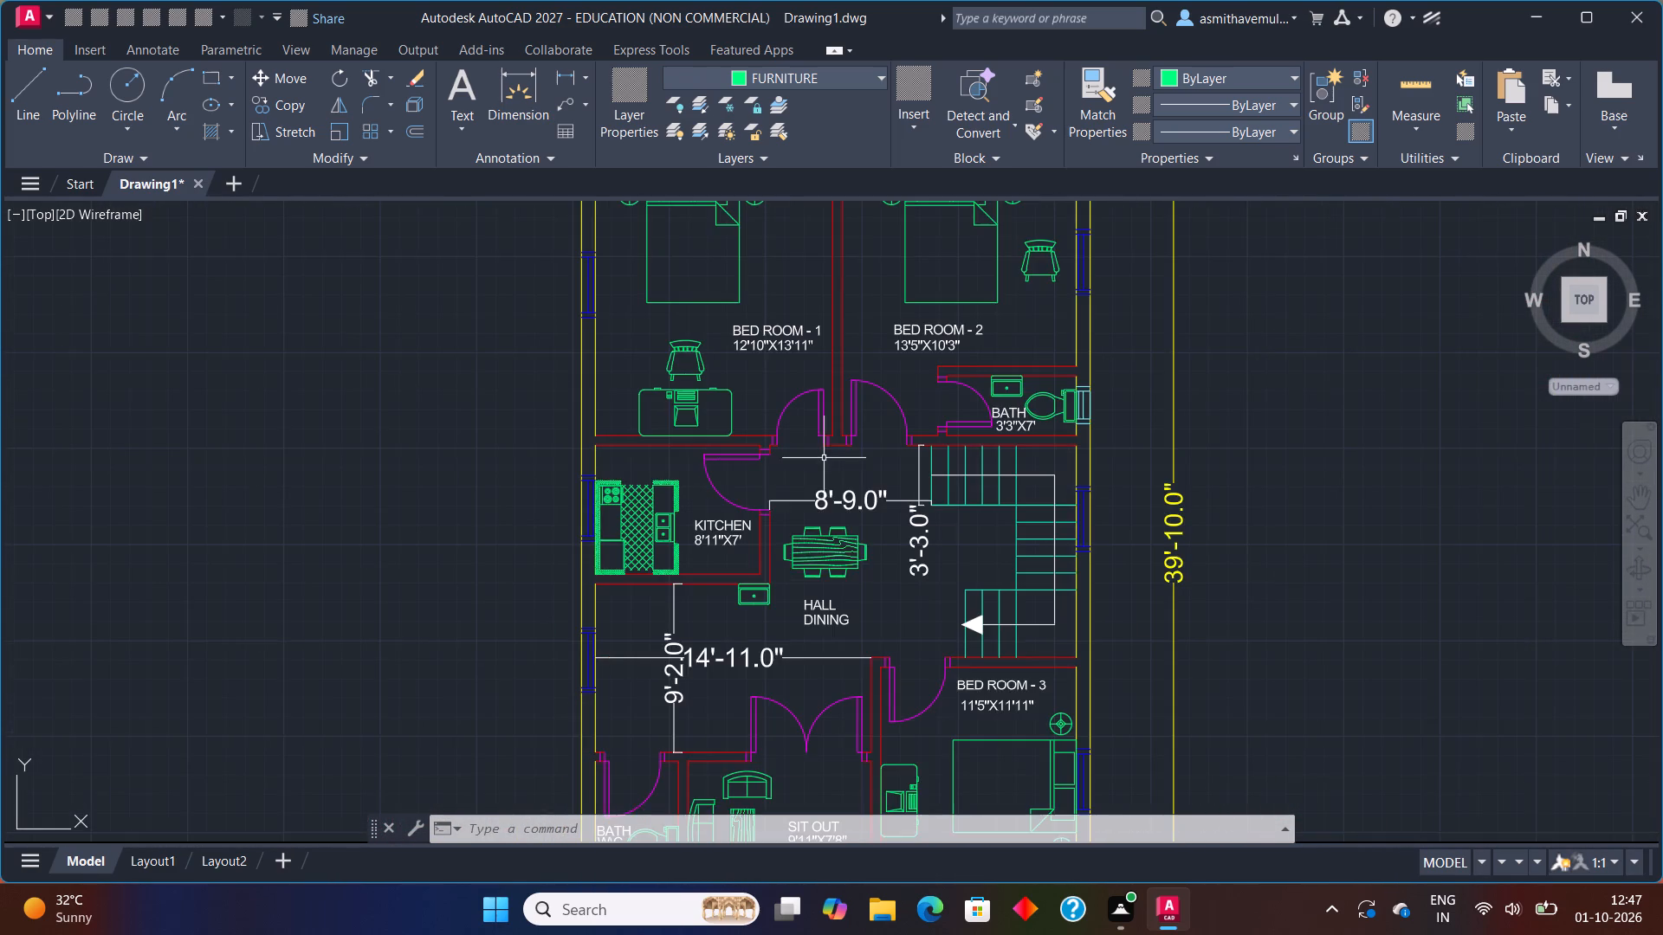
scroll(791, 559, "down", 1)
scroll(757, 656, "up", 2)
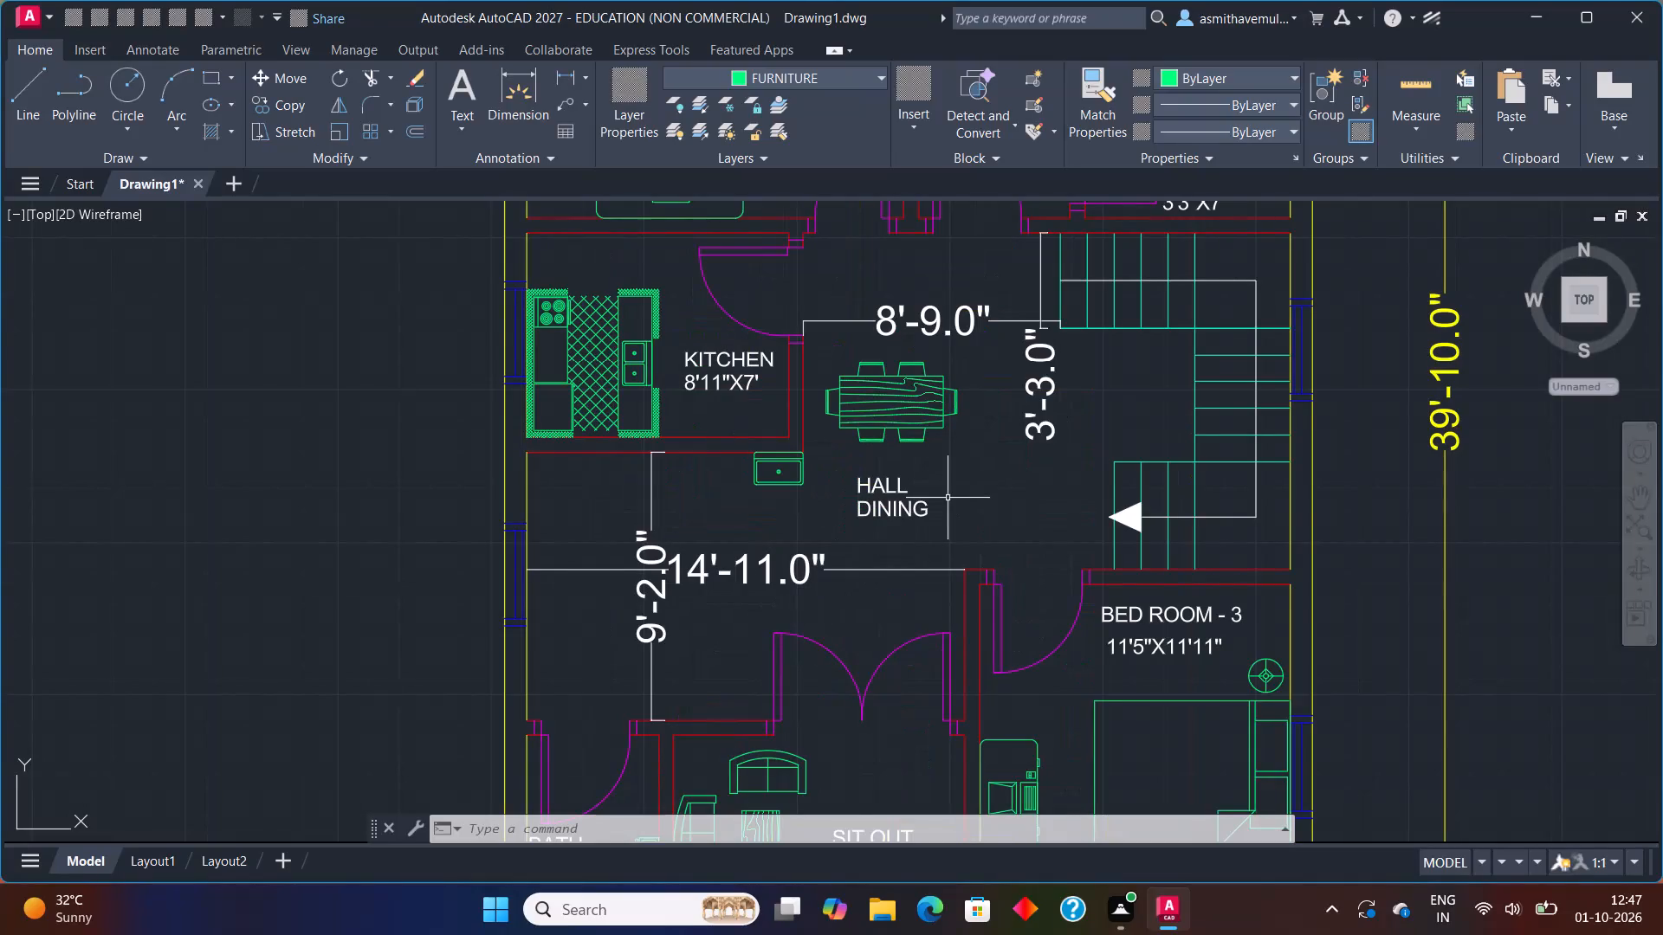
middle_click_drag(950, 499, 911, 500)
middle_click_drag(900, 492, 858, 448)
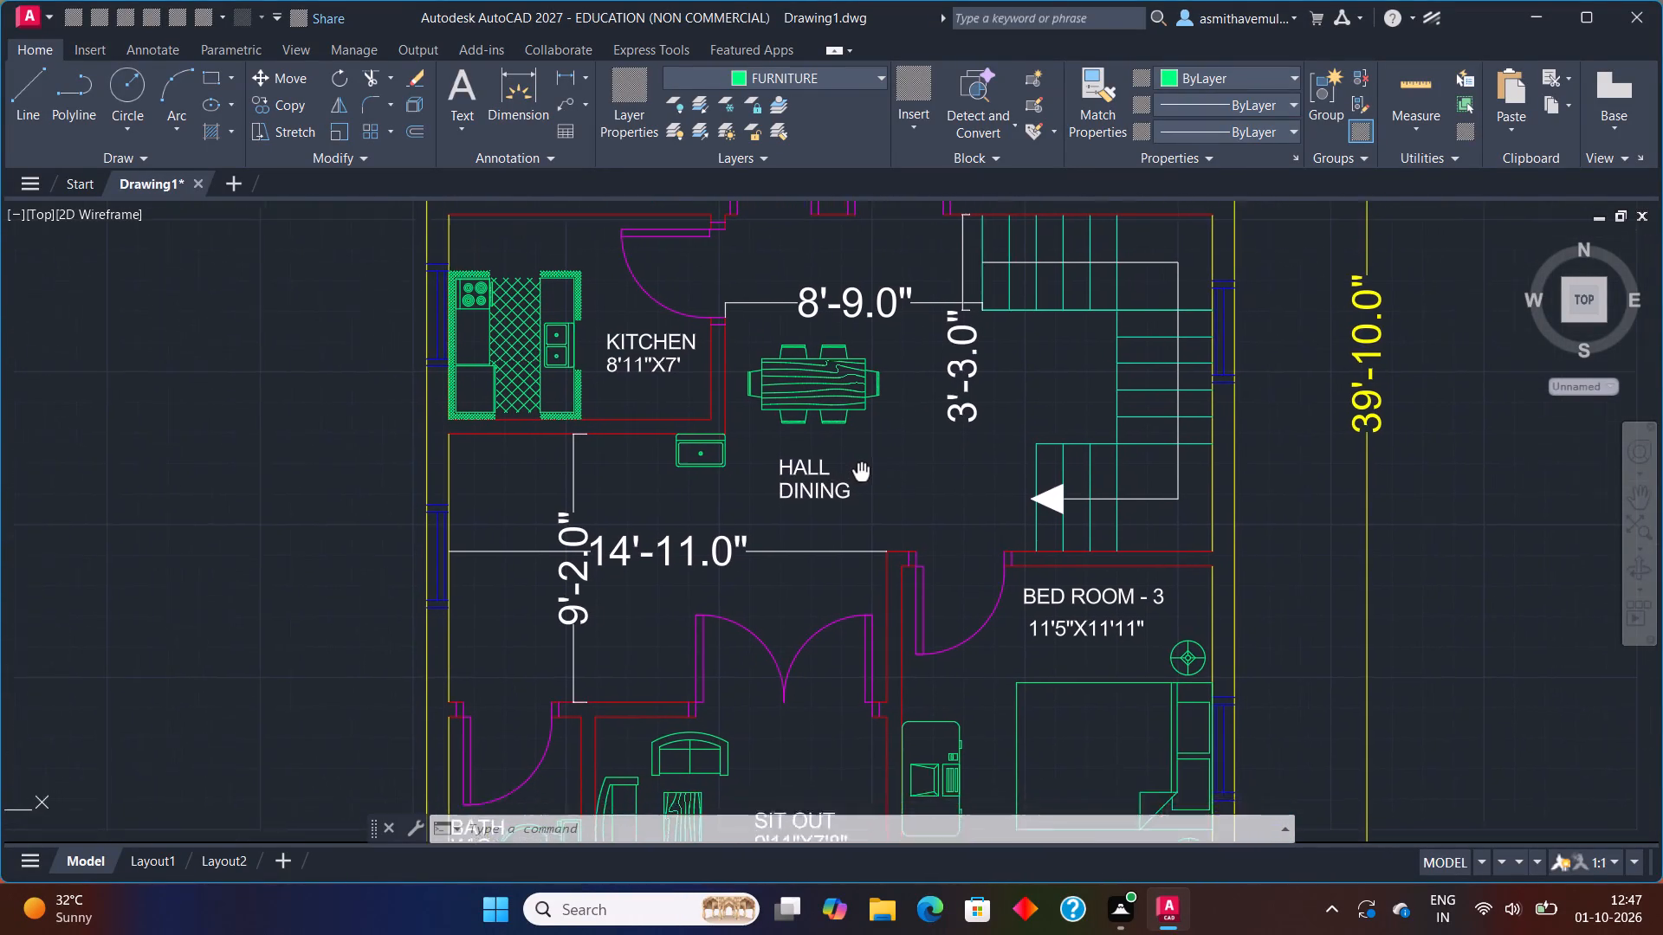
middle_click_drag(858, 448, 905, 312)
scroll(904, 367, "down", 3)
scroll(904, 361, "up", 3)
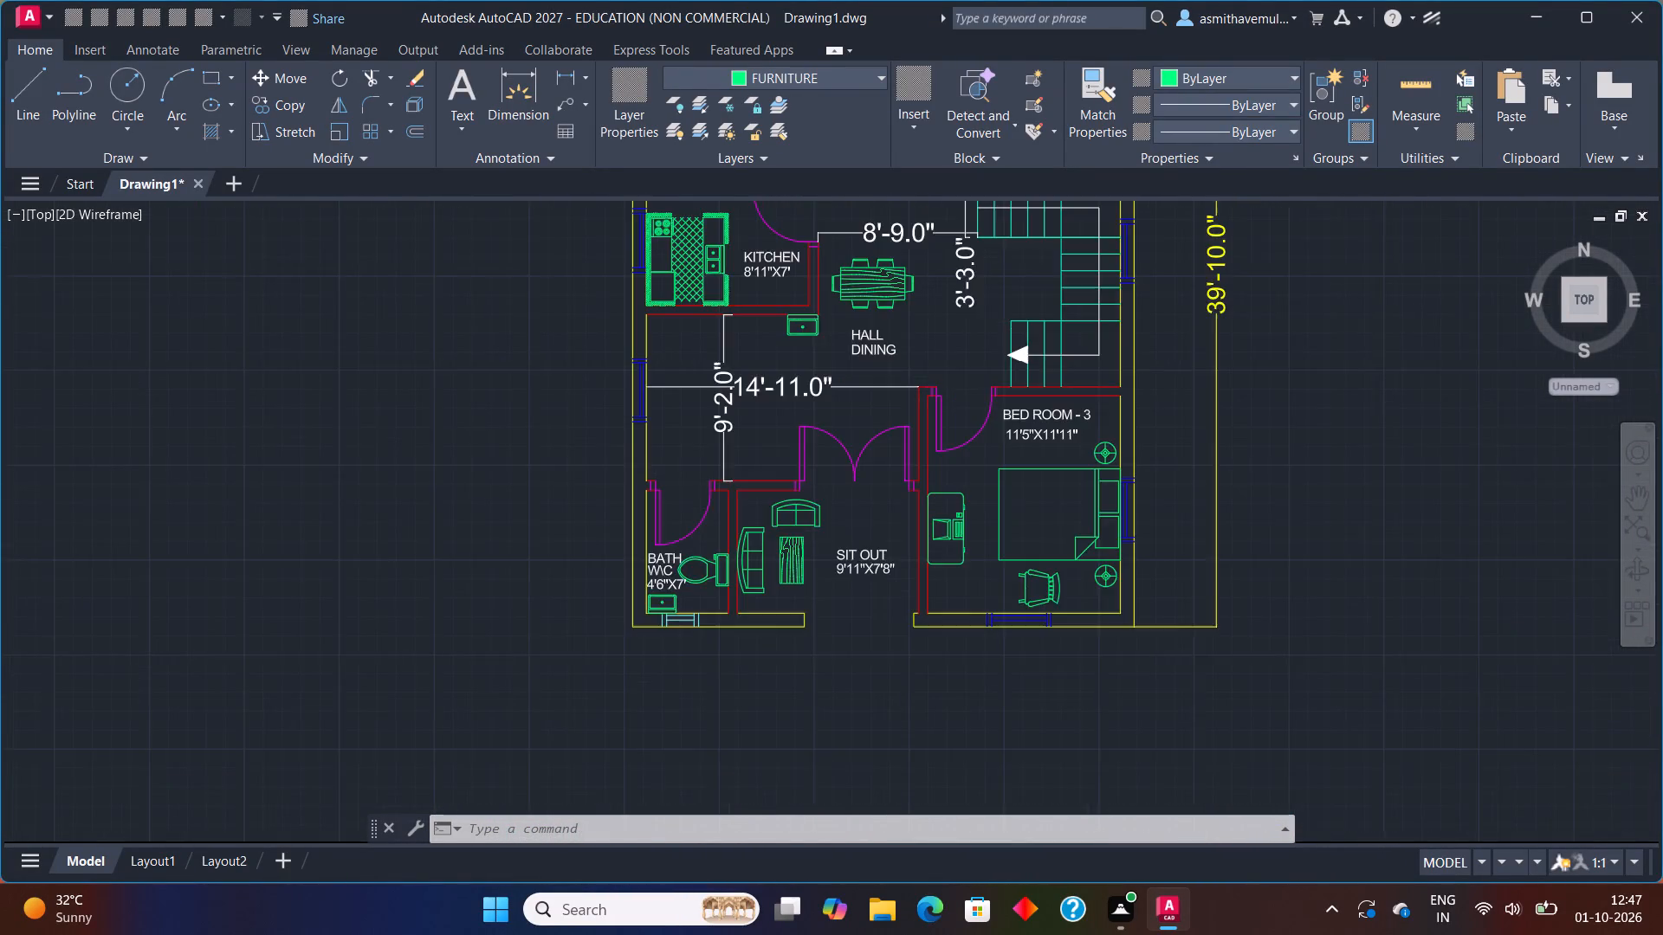
scroll(904, 360, "down", 7)
scroll(904, 360, "up", 4)
middle_click_drag(904, 356, 876, 439)
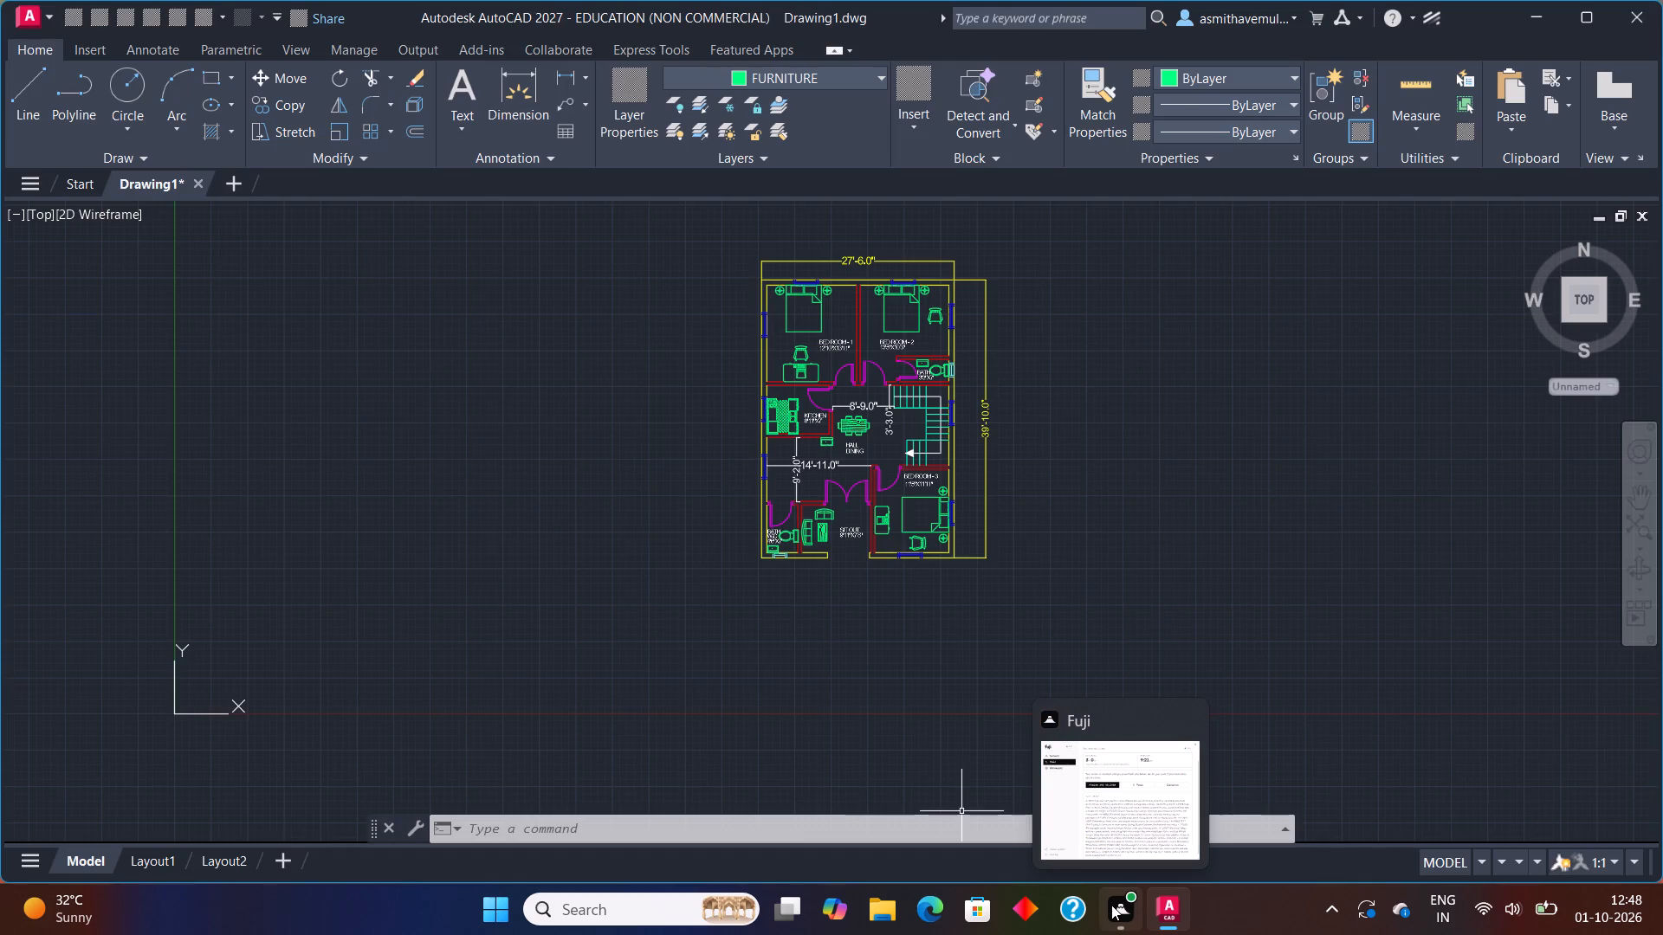
Save the drawing to the Desktop under the file name 3bh.
left_click(36, 20)
left_click(88, 278)
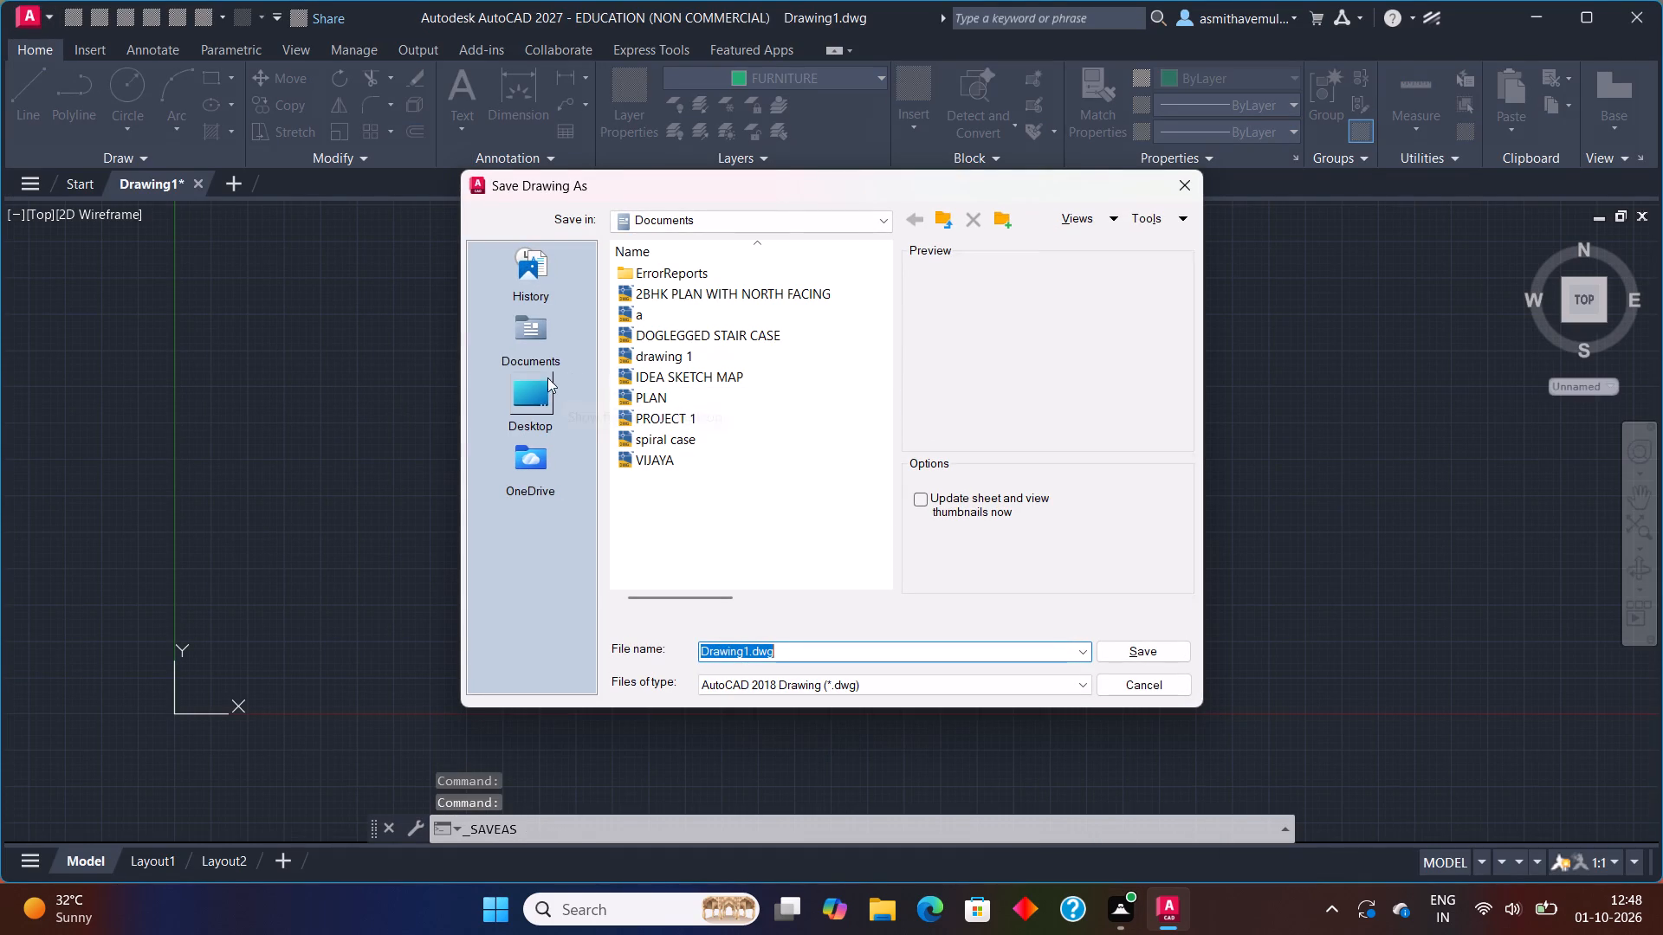
left_click(542, 380)
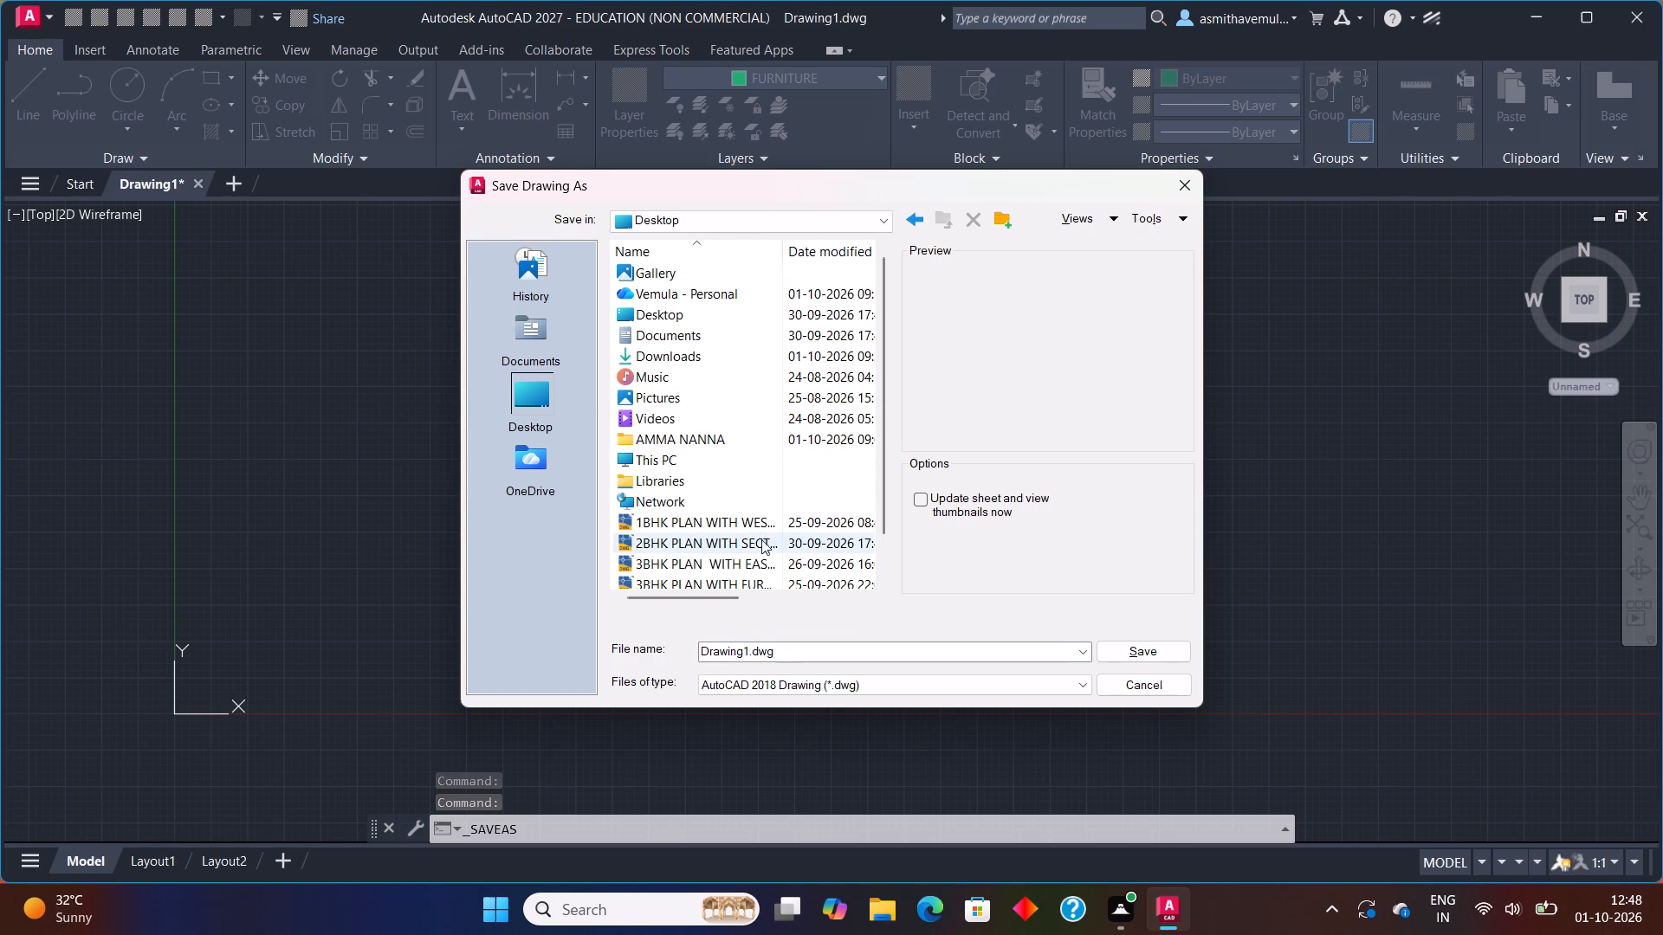
left_click(793, 649)
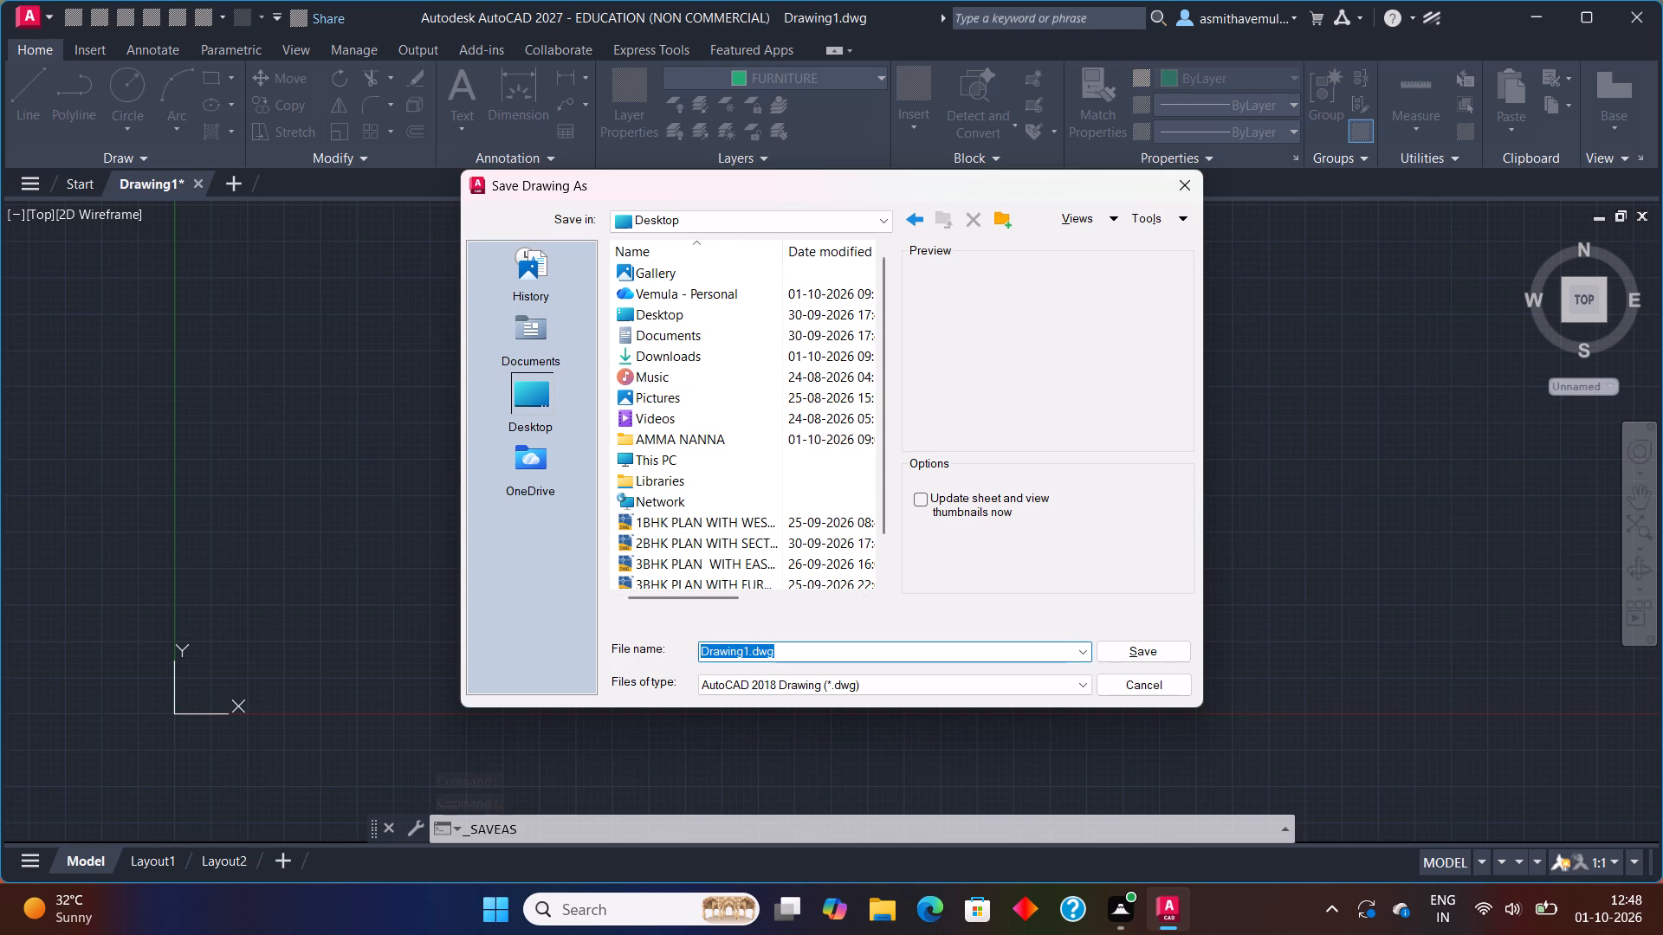
key("BackSpace")
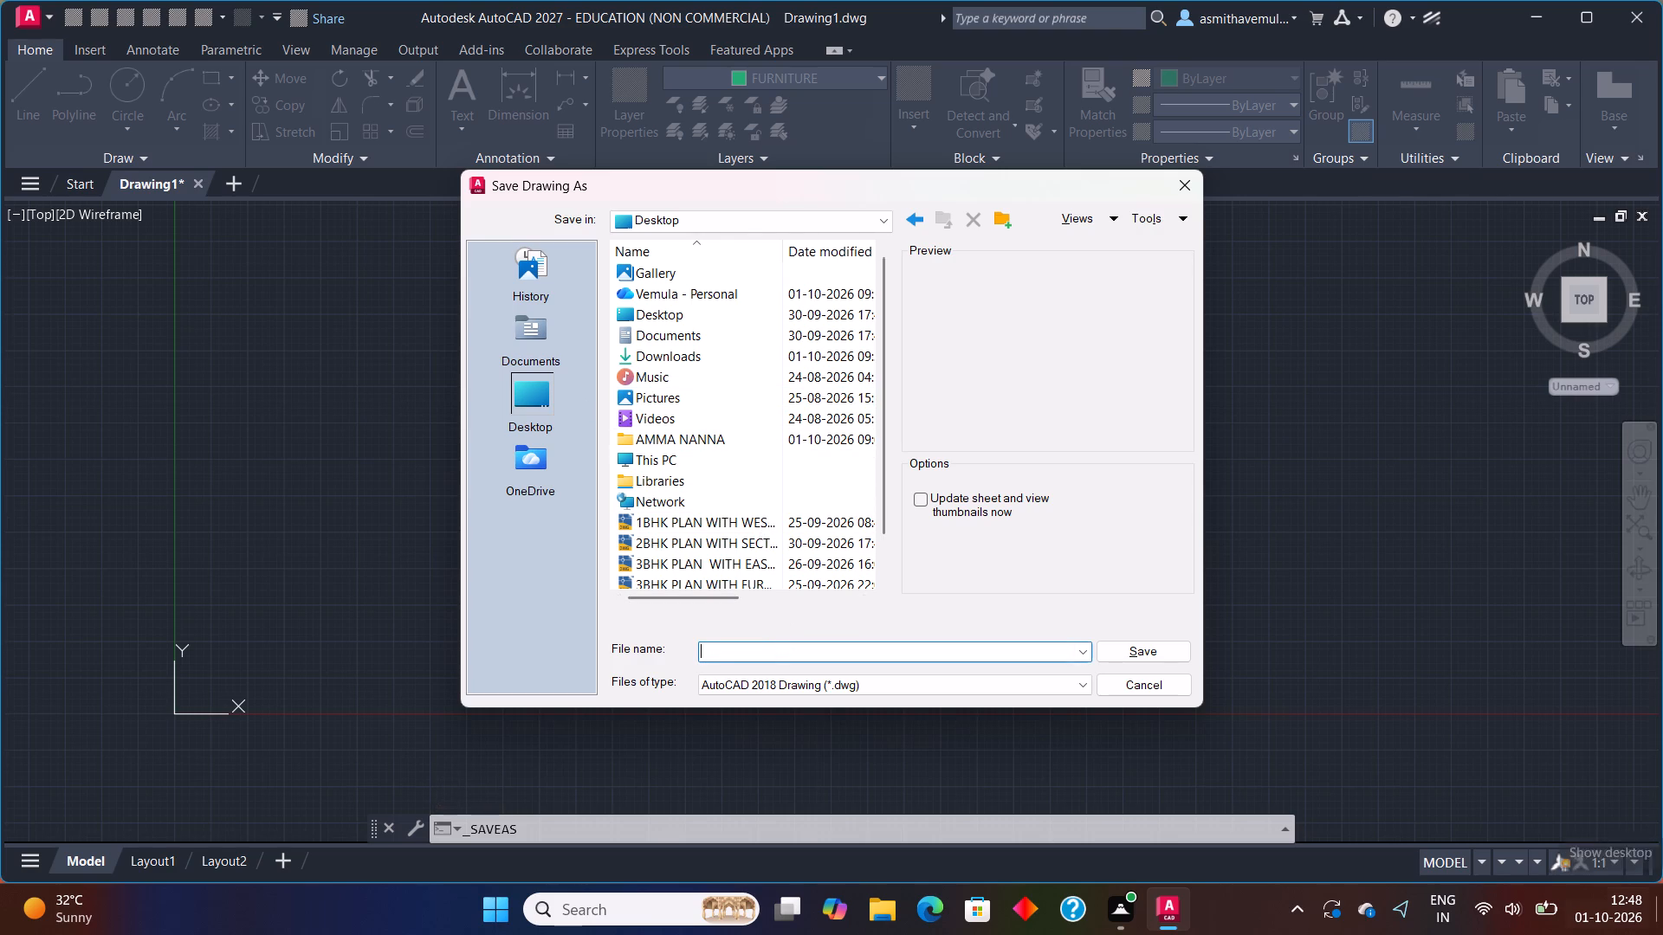
key("3")
type("bh")
key("space")
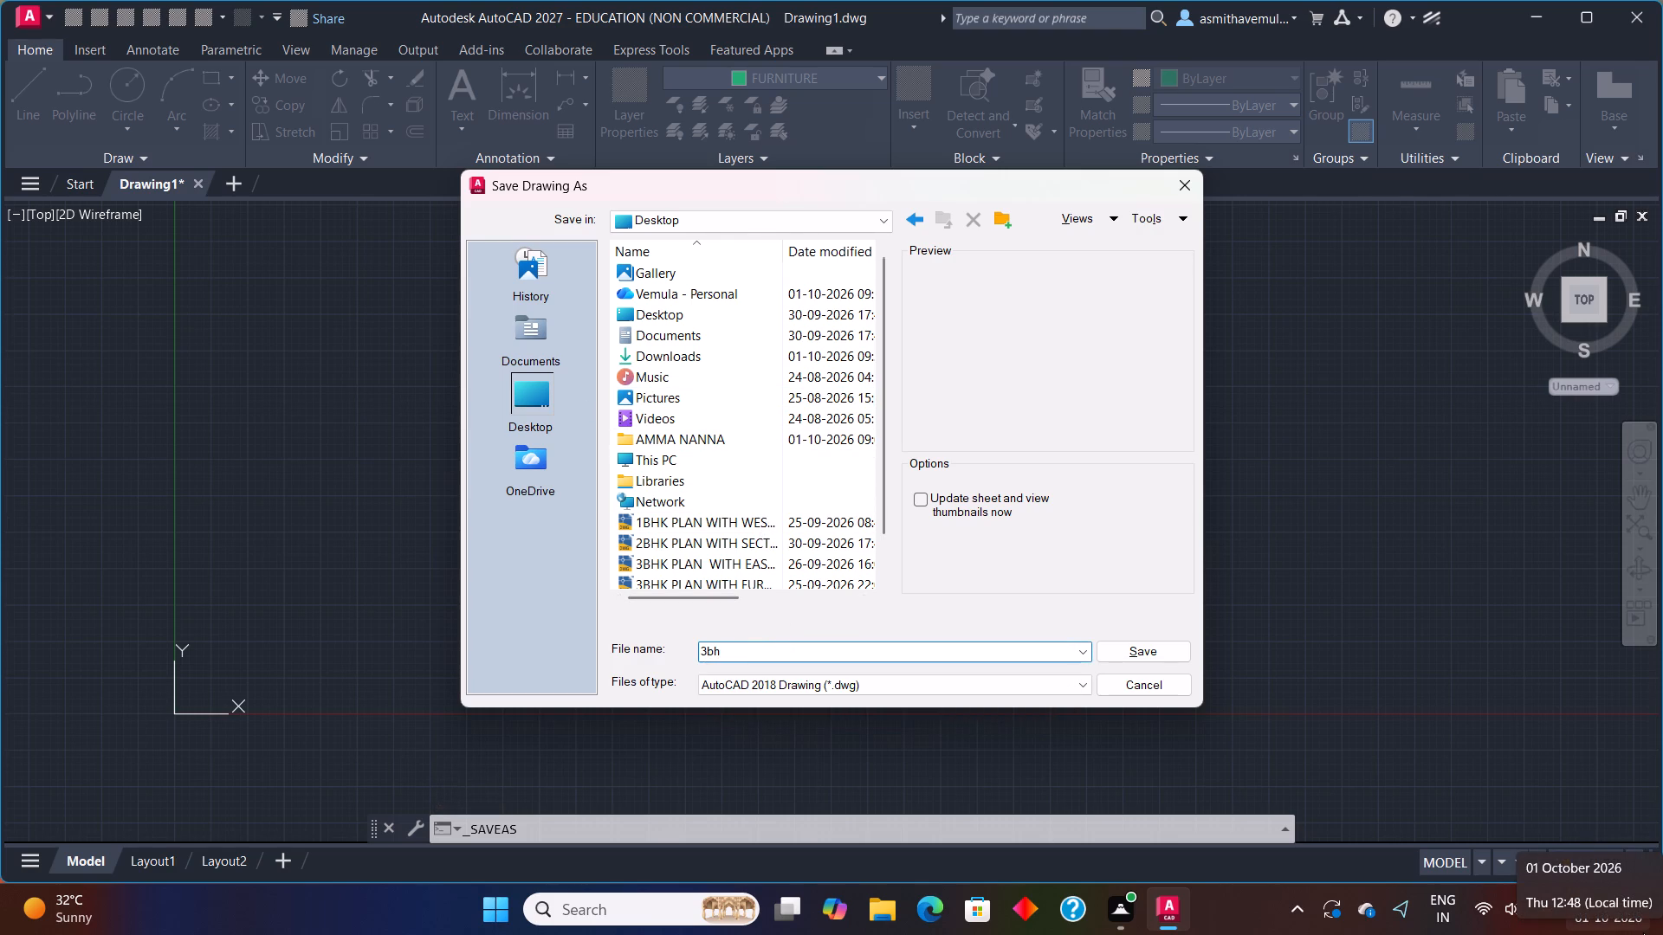
key("Return")
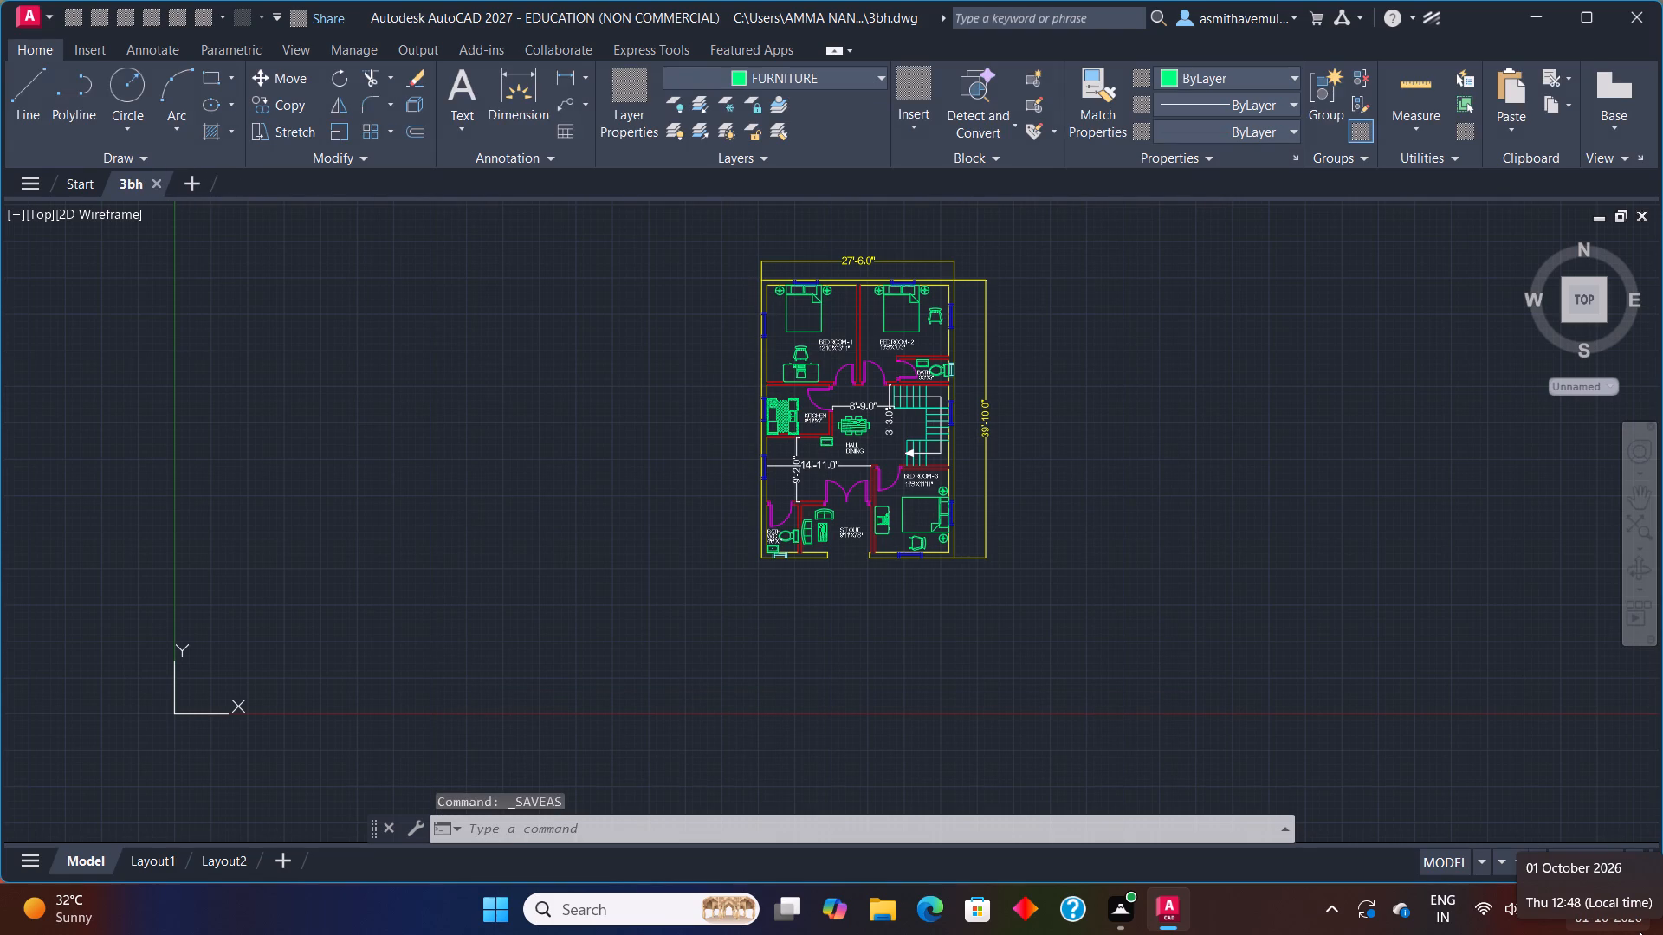
Save the drawing again to the Desktop as a new file named 3BHK PLAN WITH LAYERS, in AutoCAD 2018 Drawing format.
left_click(25, 18)
left_click(111, 300)
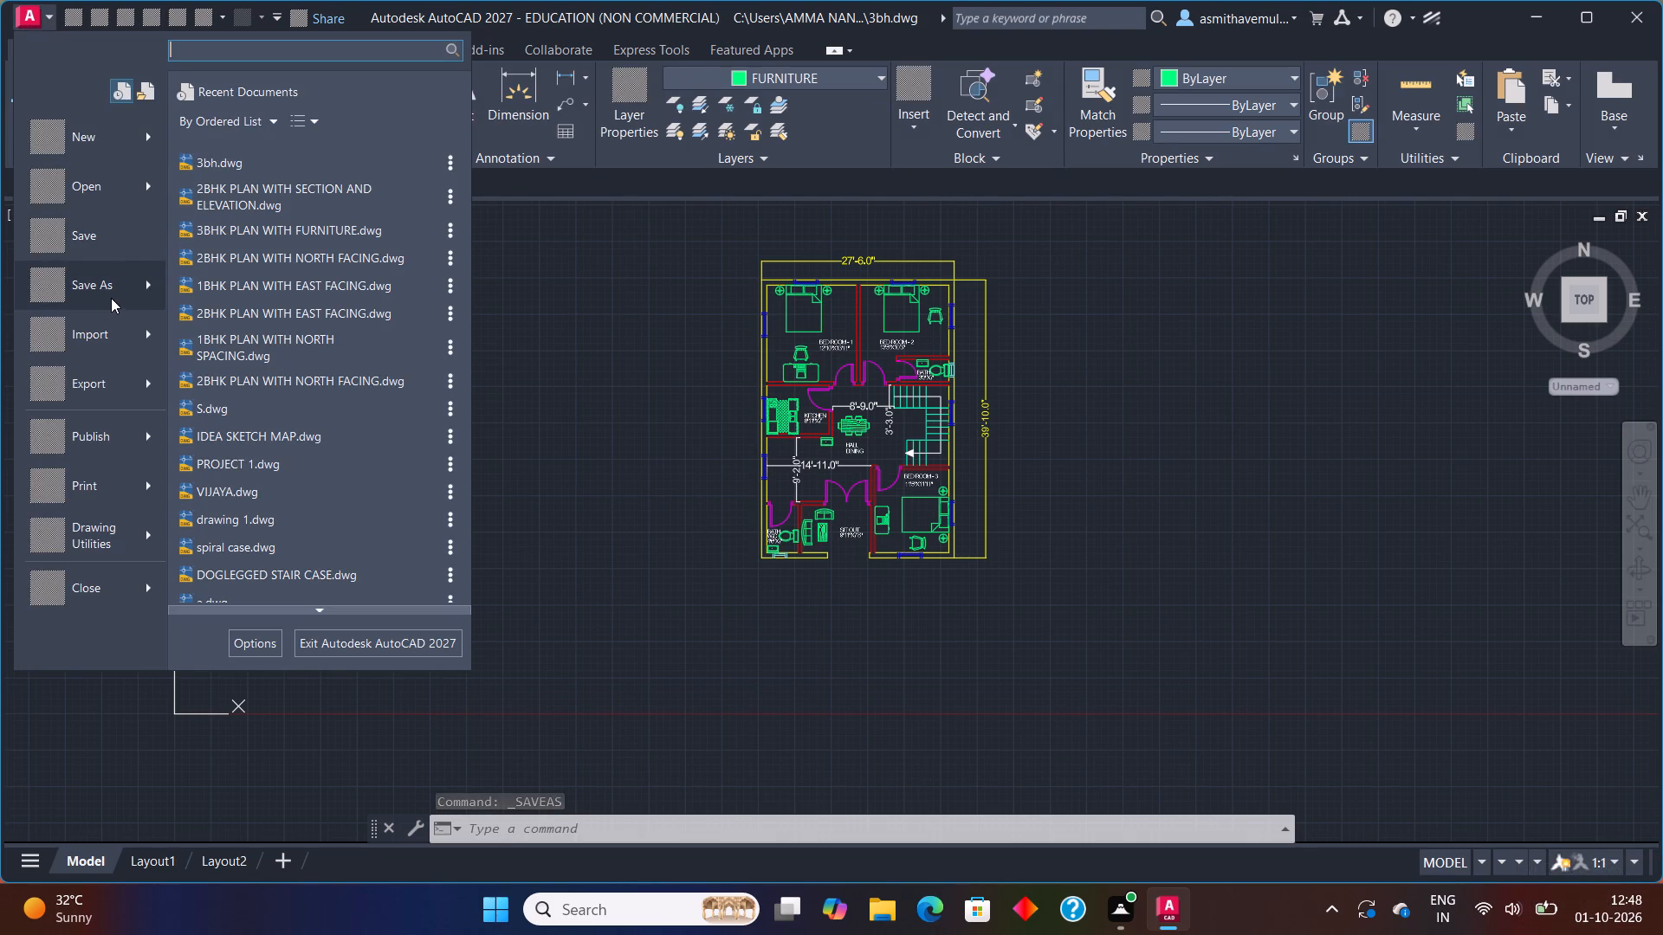
left_click(122, 283)
left_click(124, 268)
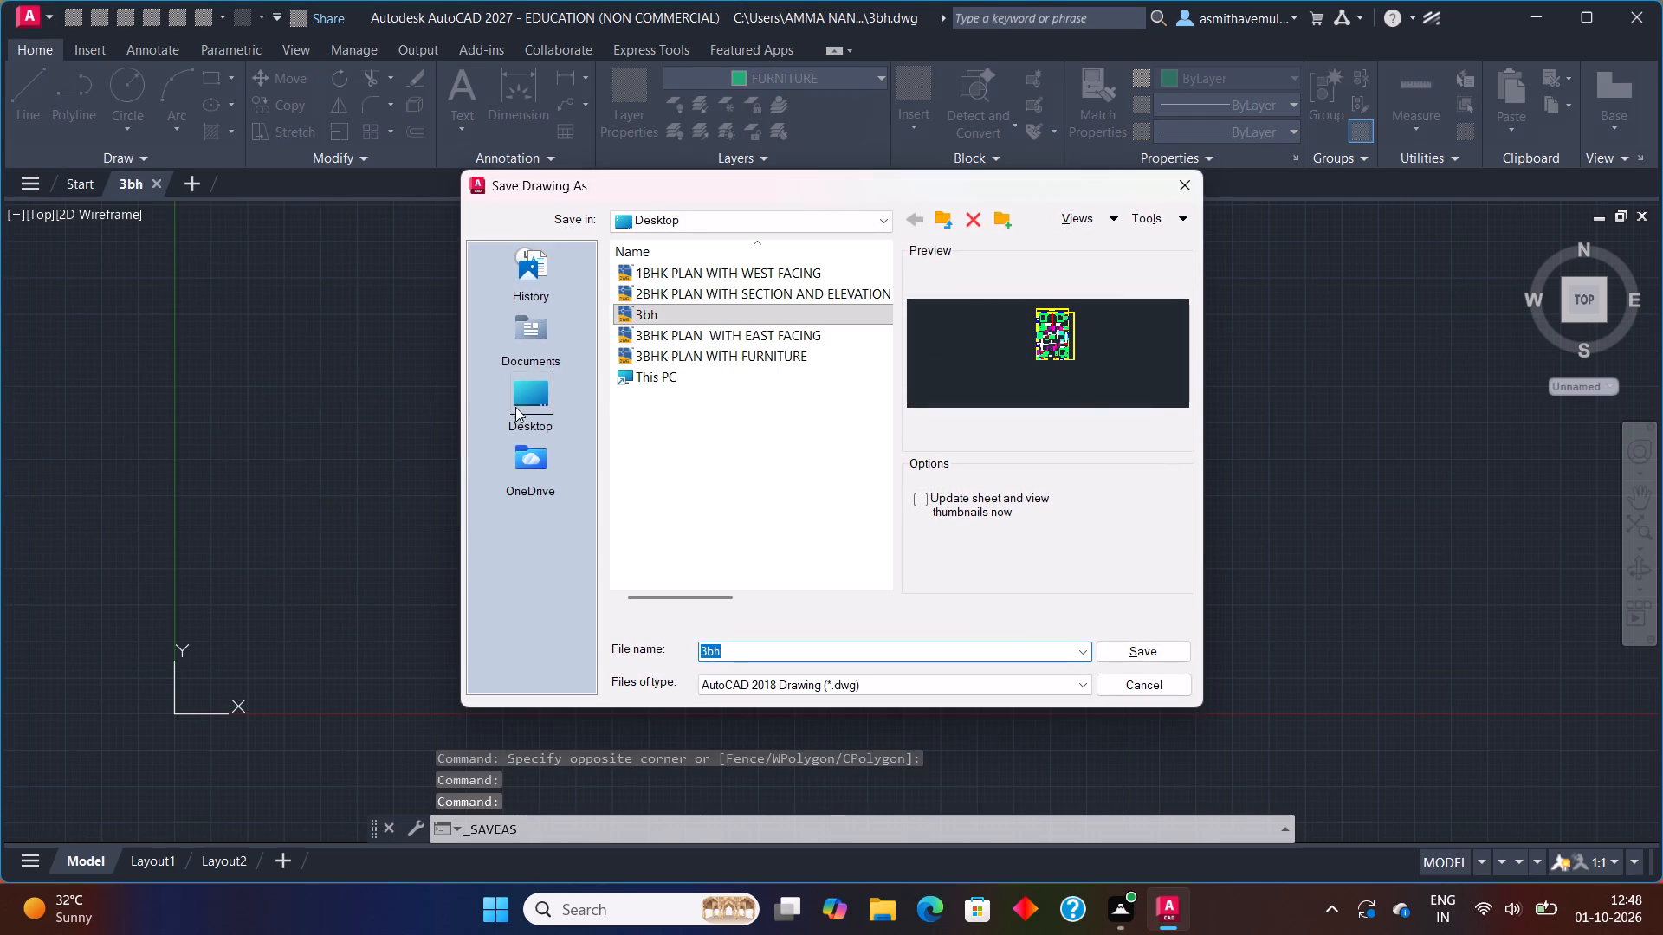
left_click(520, 403)
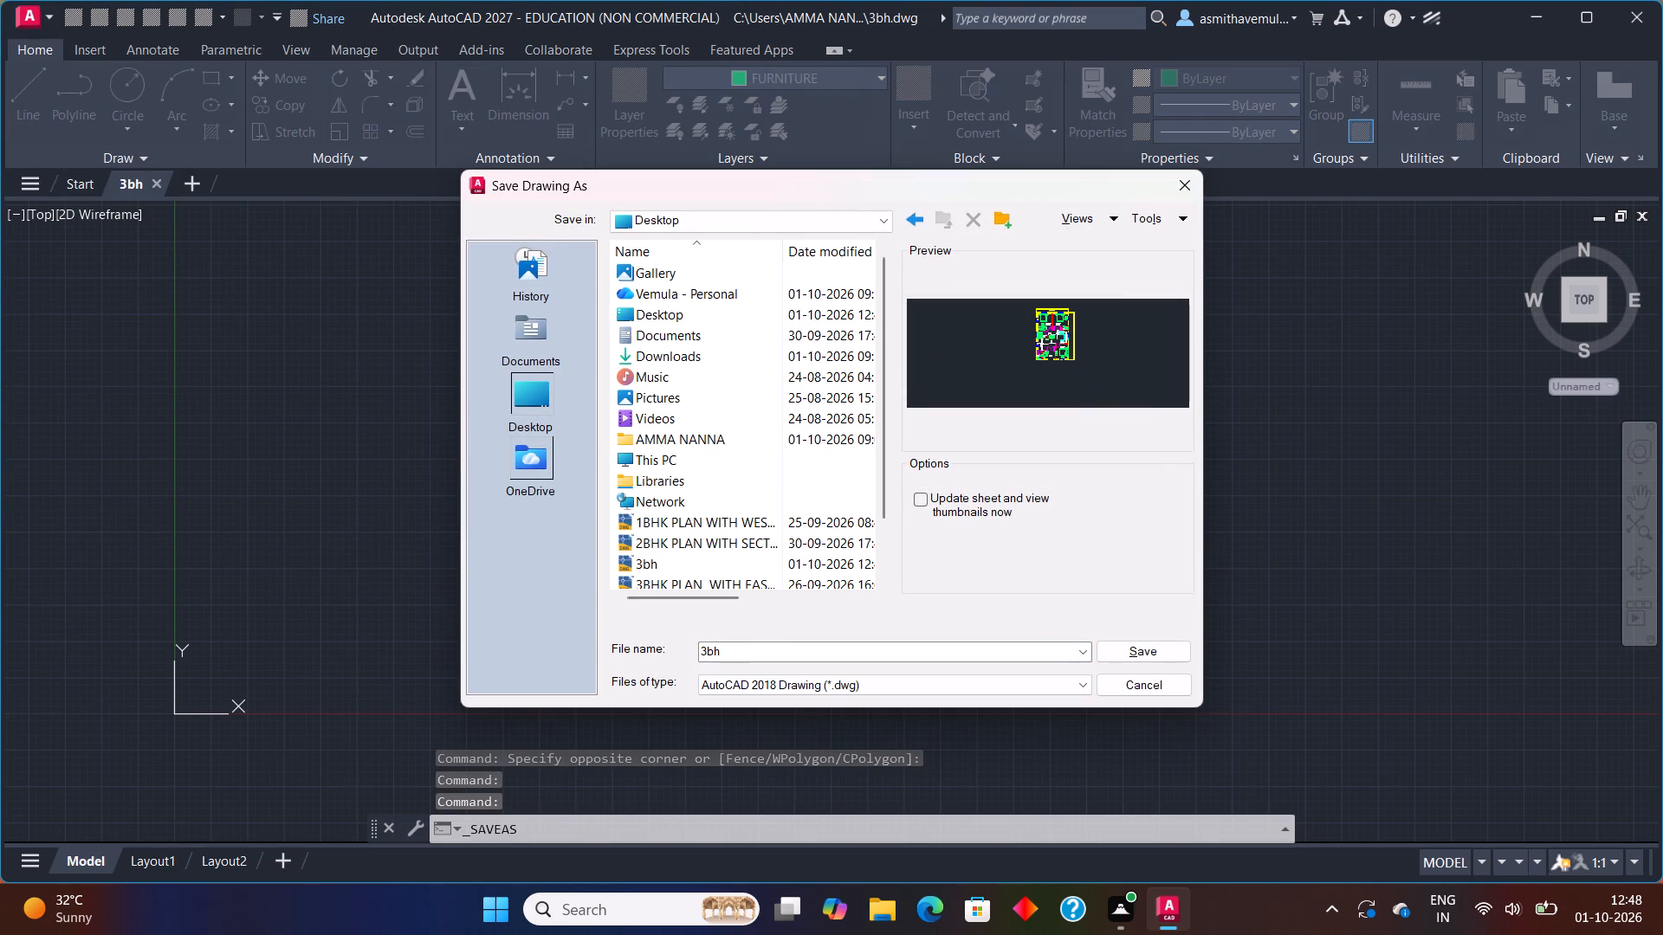
left_click(744, 644)
key("BackSpace")
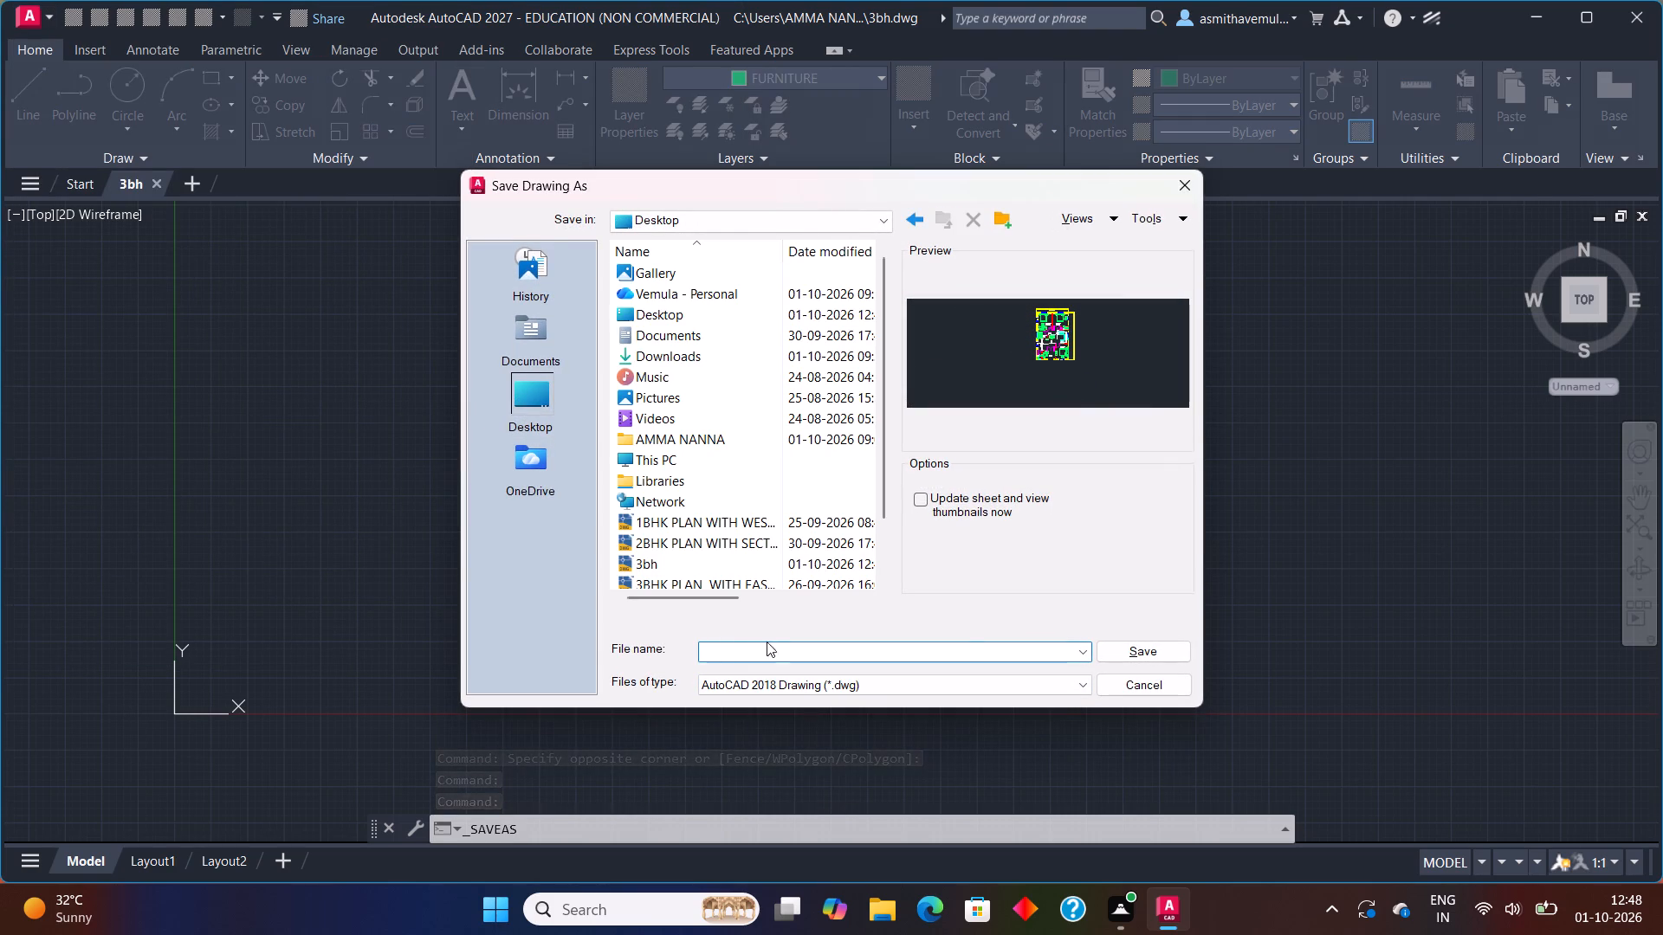
key("3")
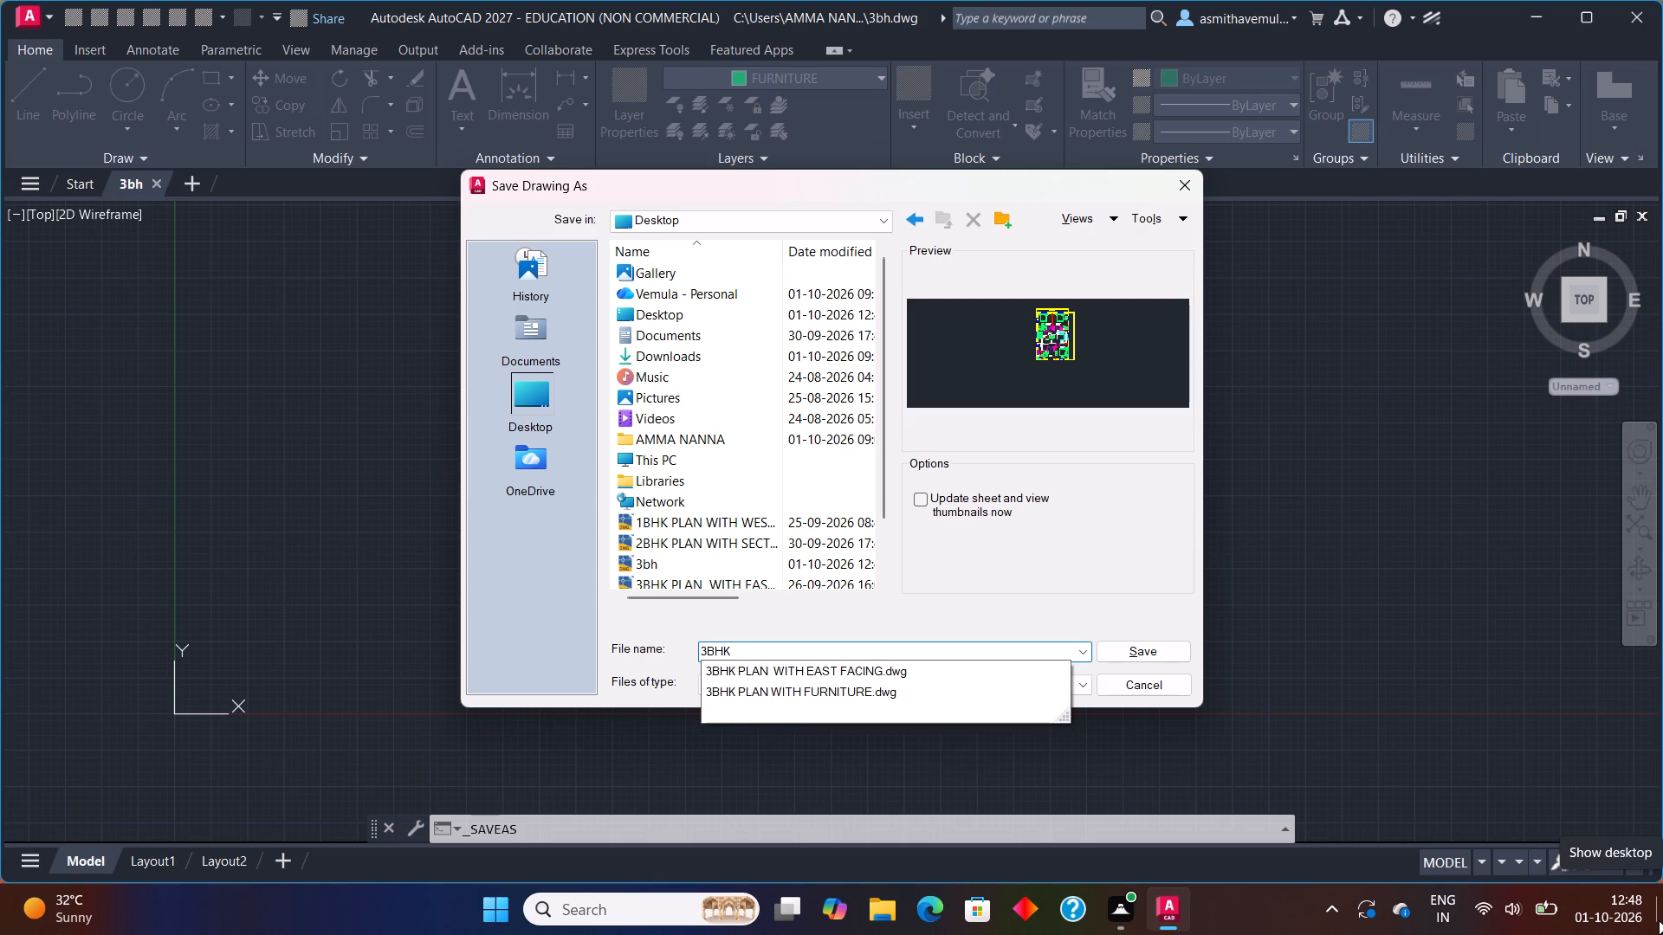
key("space")
type("PLAM")
key("BackSpace")
type("N")
key("space")
type("WIT")
type("H")
key("space")
type("LAYERS")
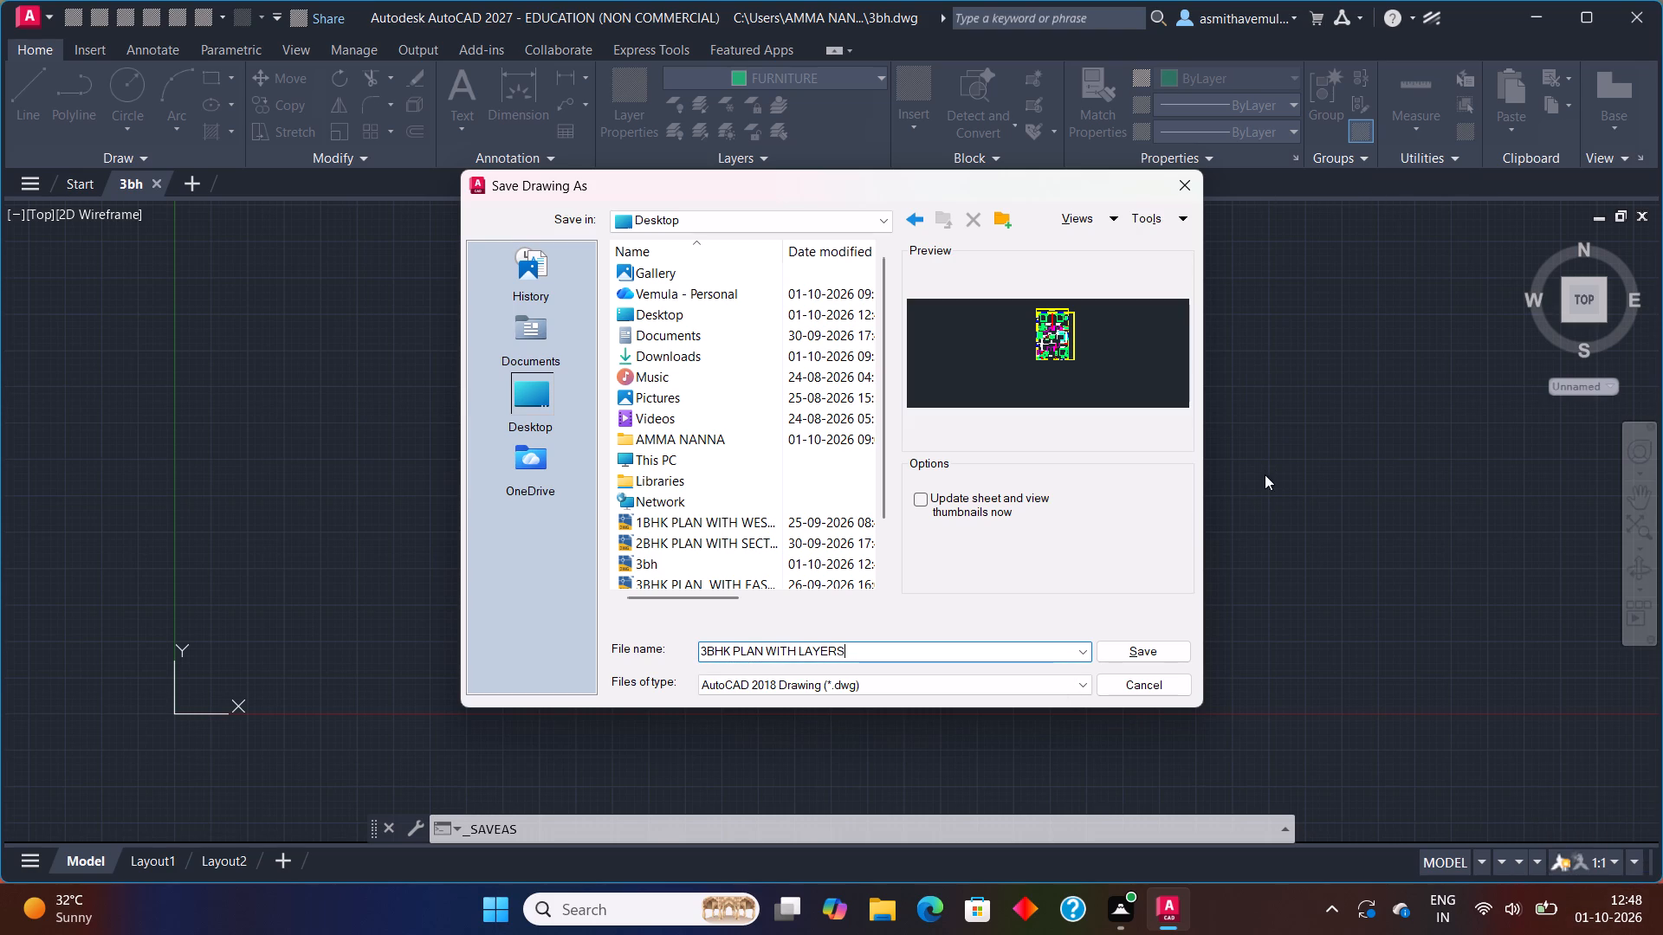
left_click(1141, 651)
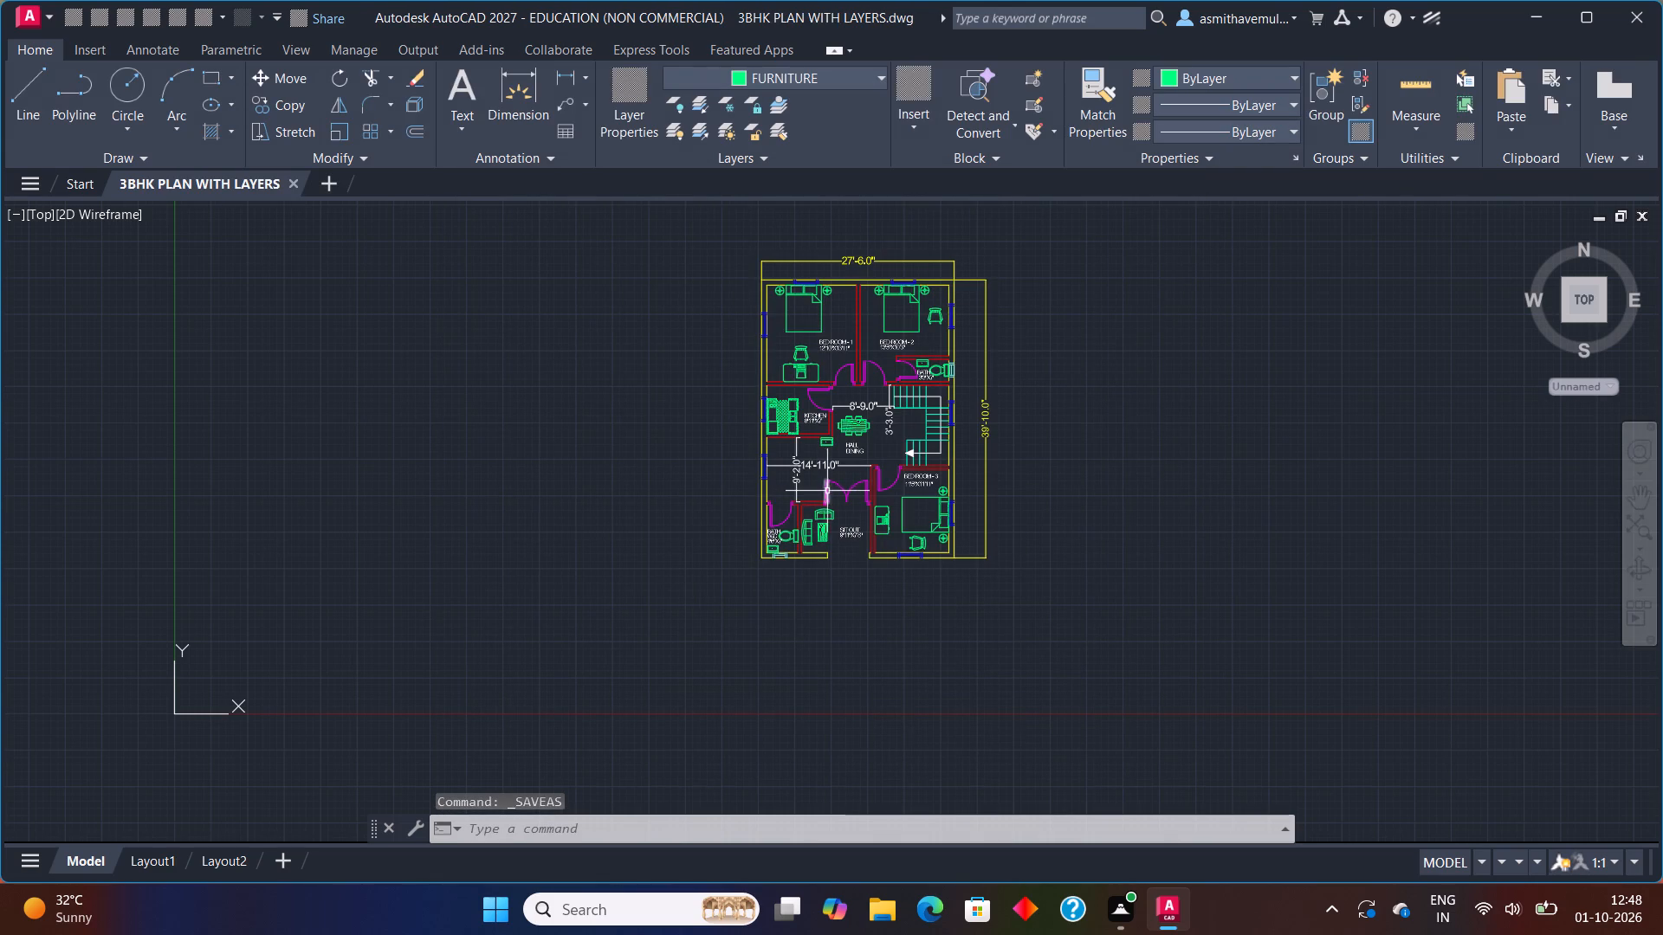
Save the 3BHK PLAN WITH LAYERS drawing with the full plan in view and close AutoCAD.
scroll(925, 382, "up", 2)
scroll(924, 382, "down", 2)
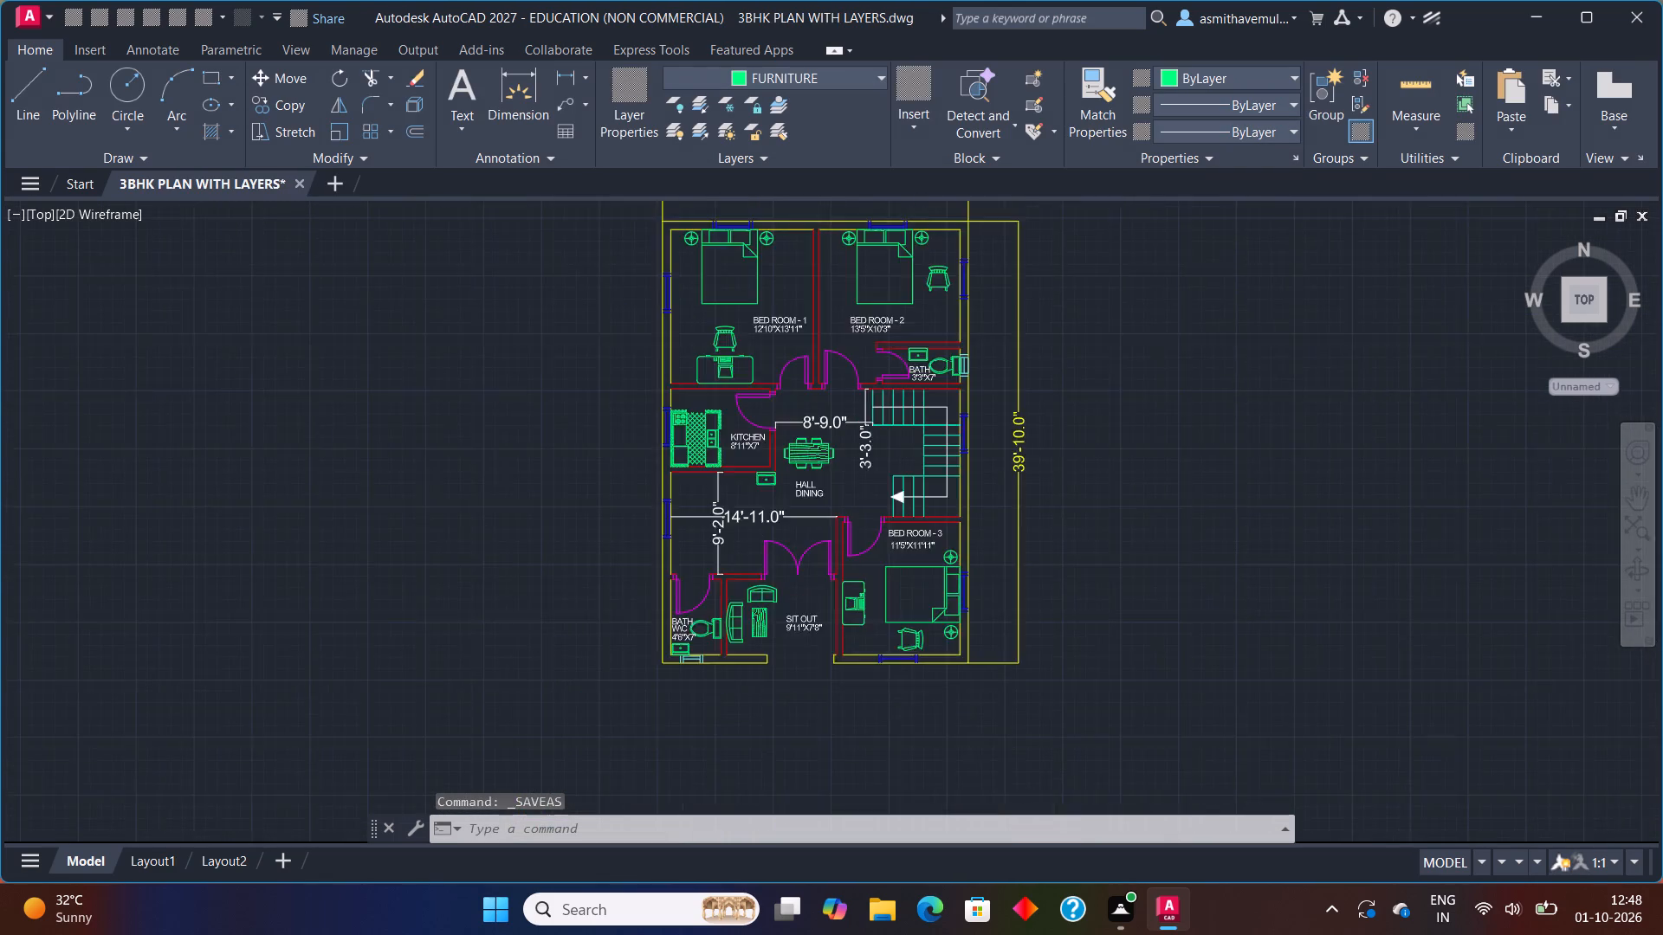
key("ctrl+s")
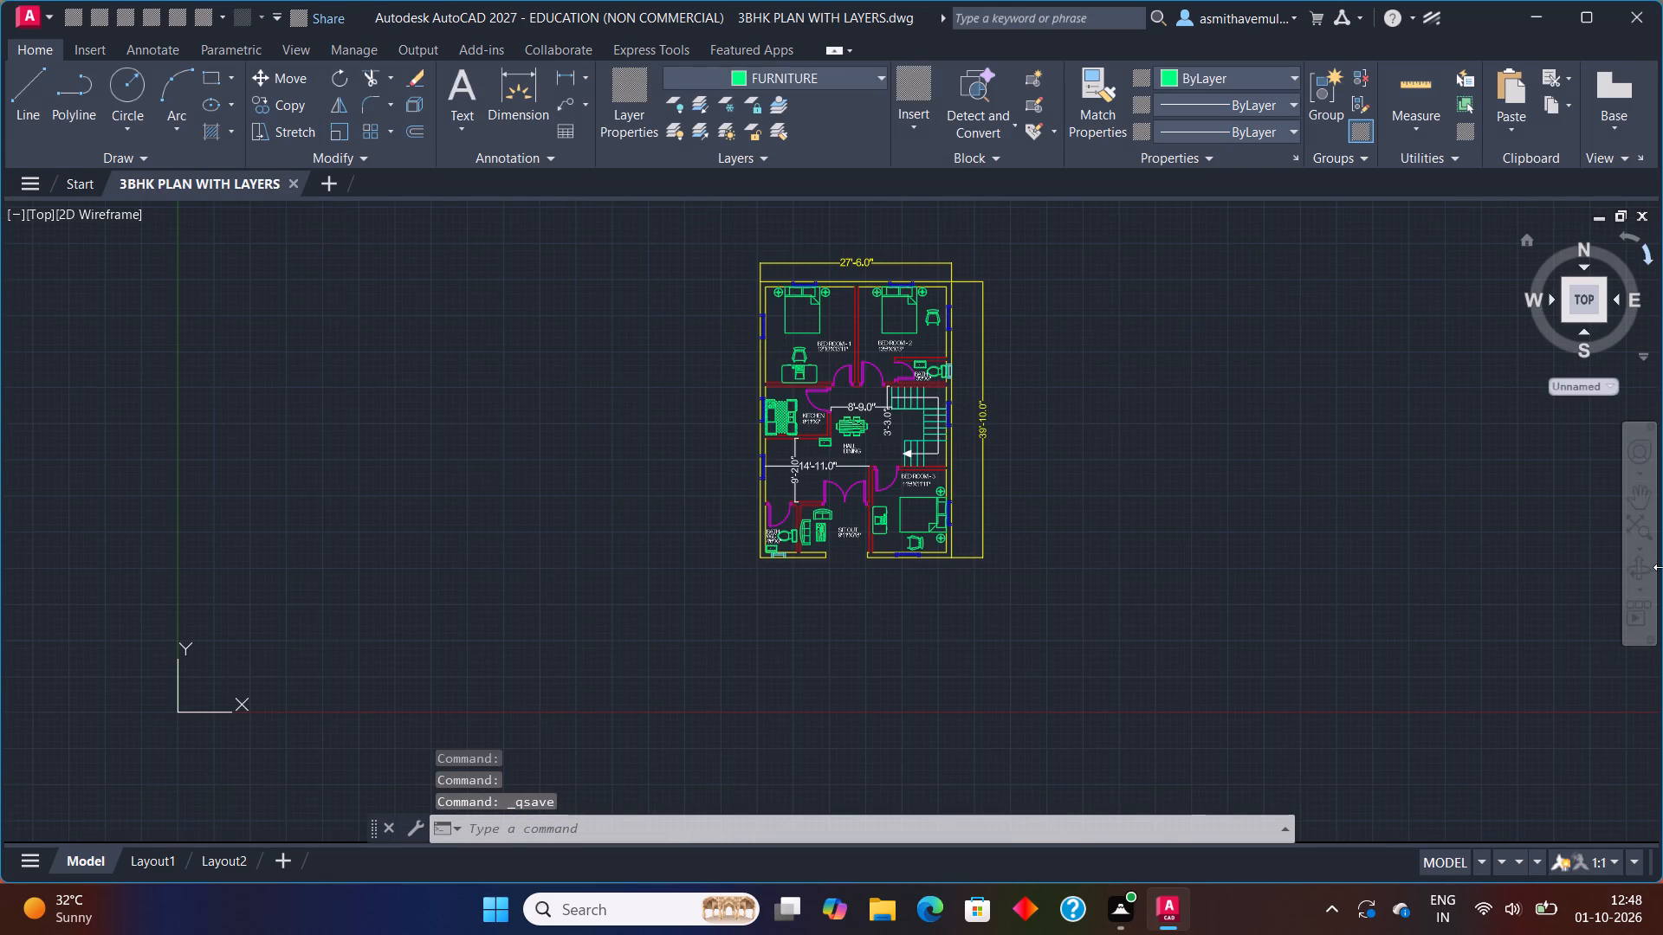
left_click(1644, 15)
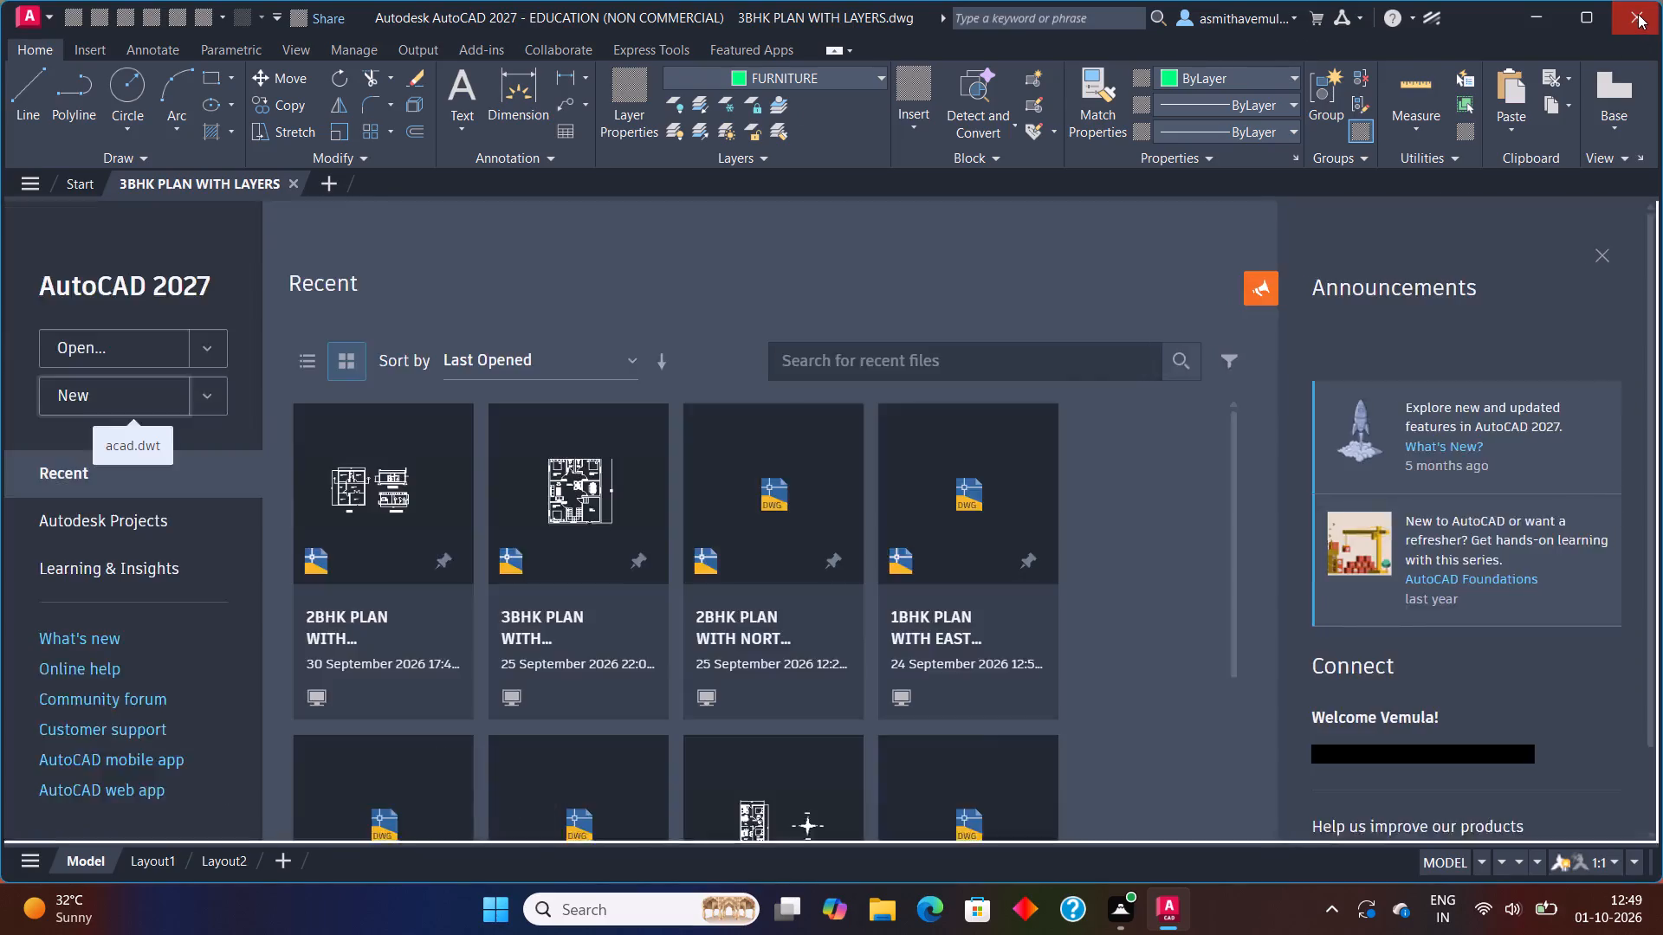